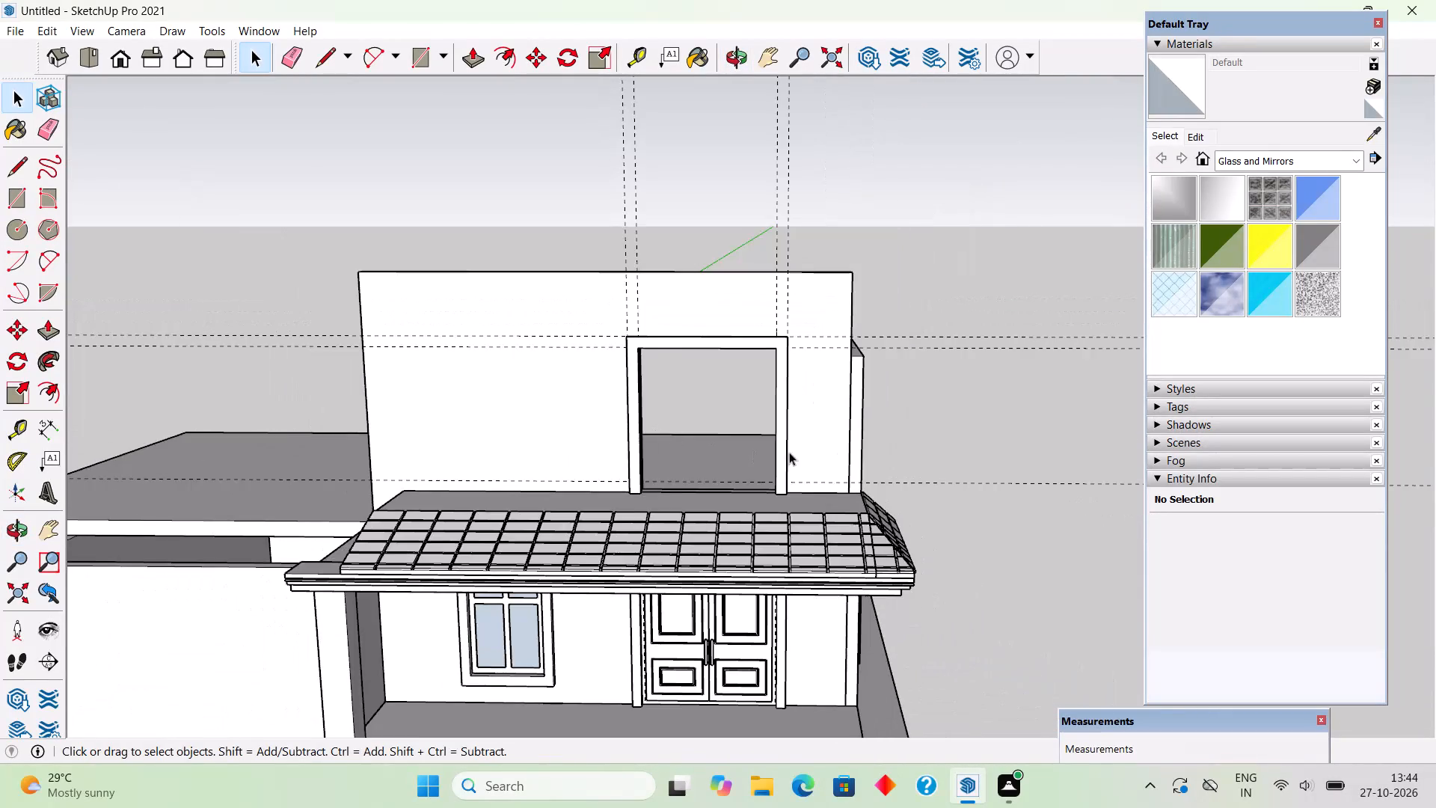
Examine the framed upper opening and the tiled porch front from several angles.
{"action": "middle_click_drag", "start_coordinate": [796, 441], "coordinate": [963, 432]}
{"action": "scroll", "coordinate": [872, 367], "scroll_direction": "up", "scroll_amount": 3}
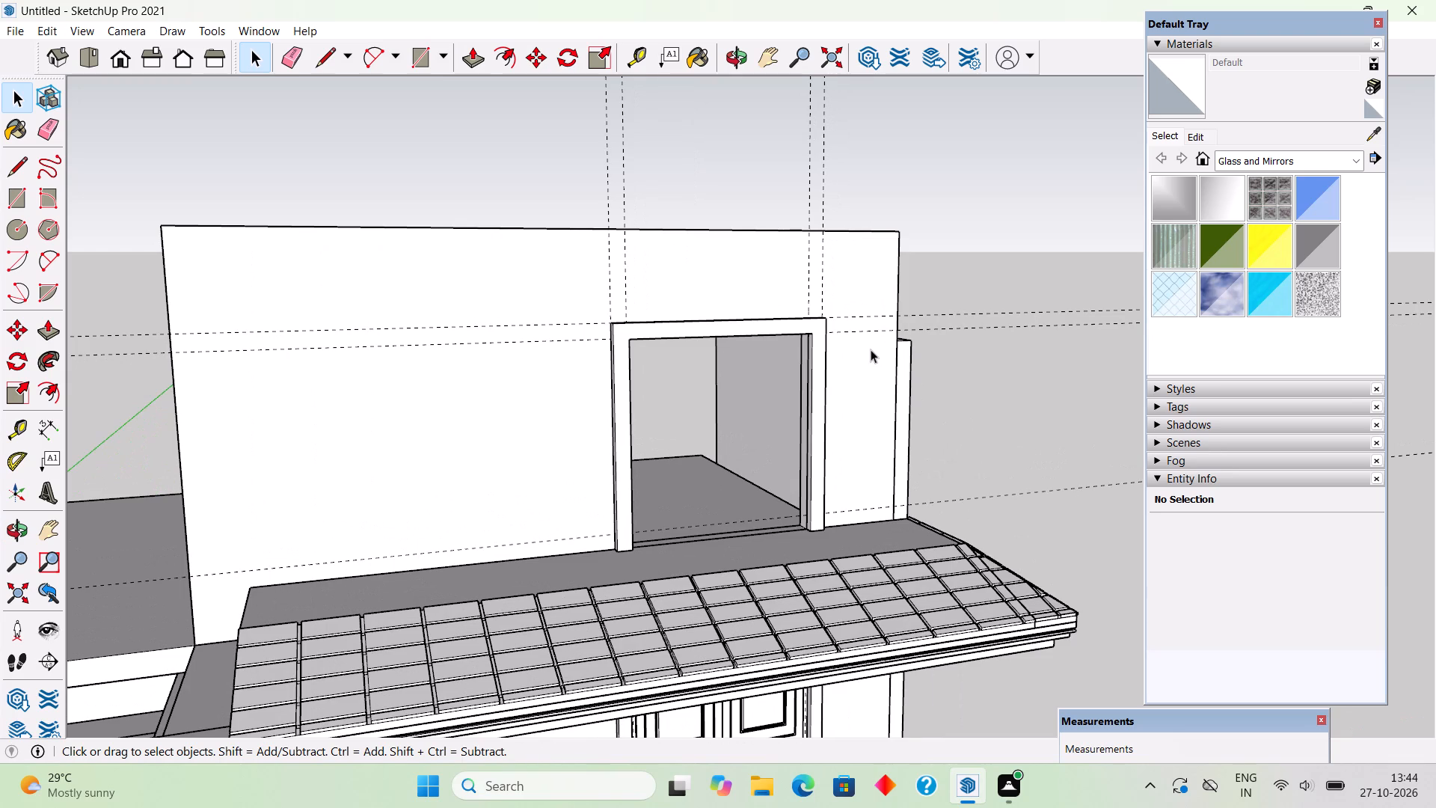
{"action": "middle_click_drag", "start_coordinate": [829, 379], "coordinate": [664, 230]}
{"action": "scroll", "coordinate": [664, 230], "scroll_direction": "down", "scroll_amount": 3}
{"action": "middle_click_drag", "start_coordinate": [687, 408], "coordinate": [1028, 459]}
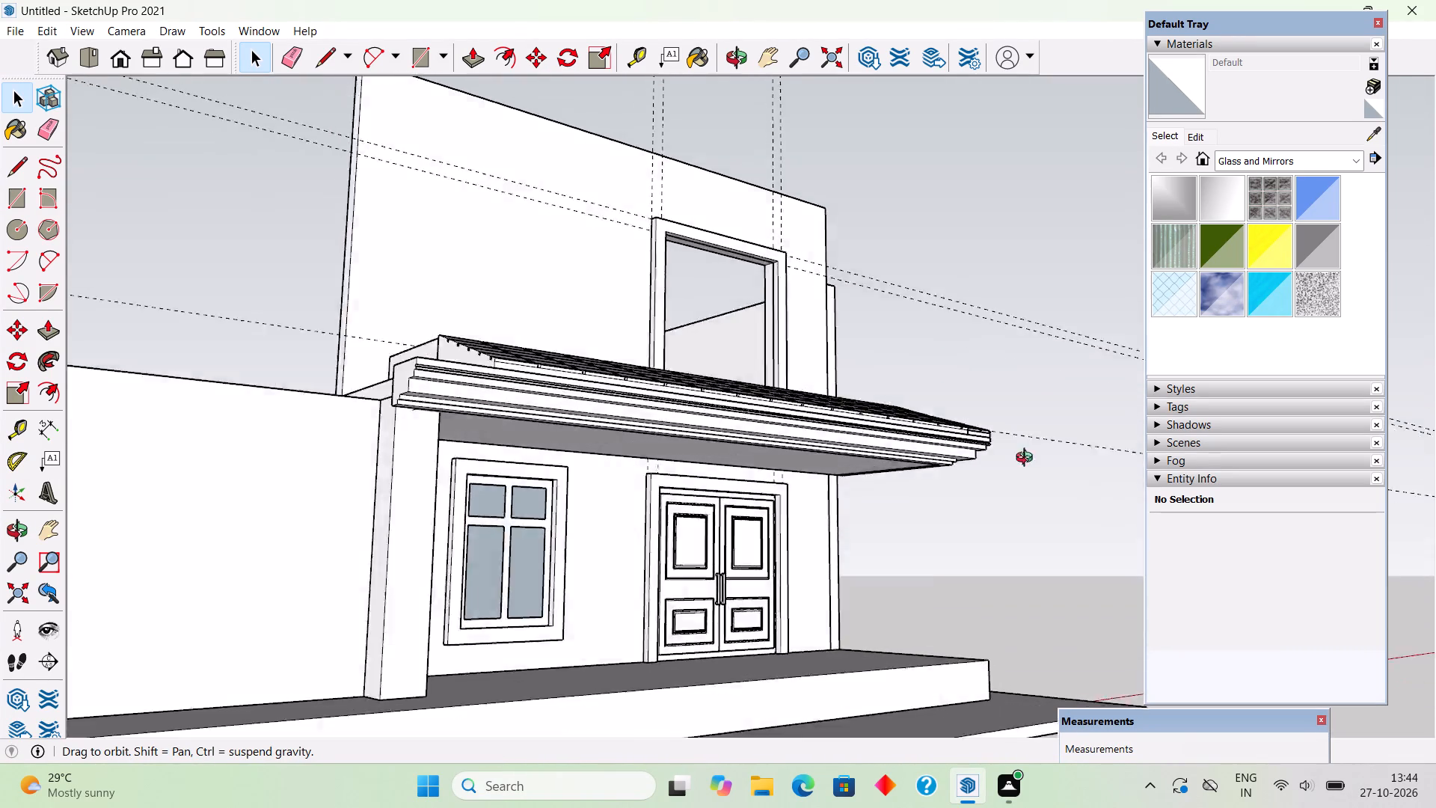
{"action": "middle_click_drag", "start_coordinate": [1028, 459], "coordinate": [1052, 519]}
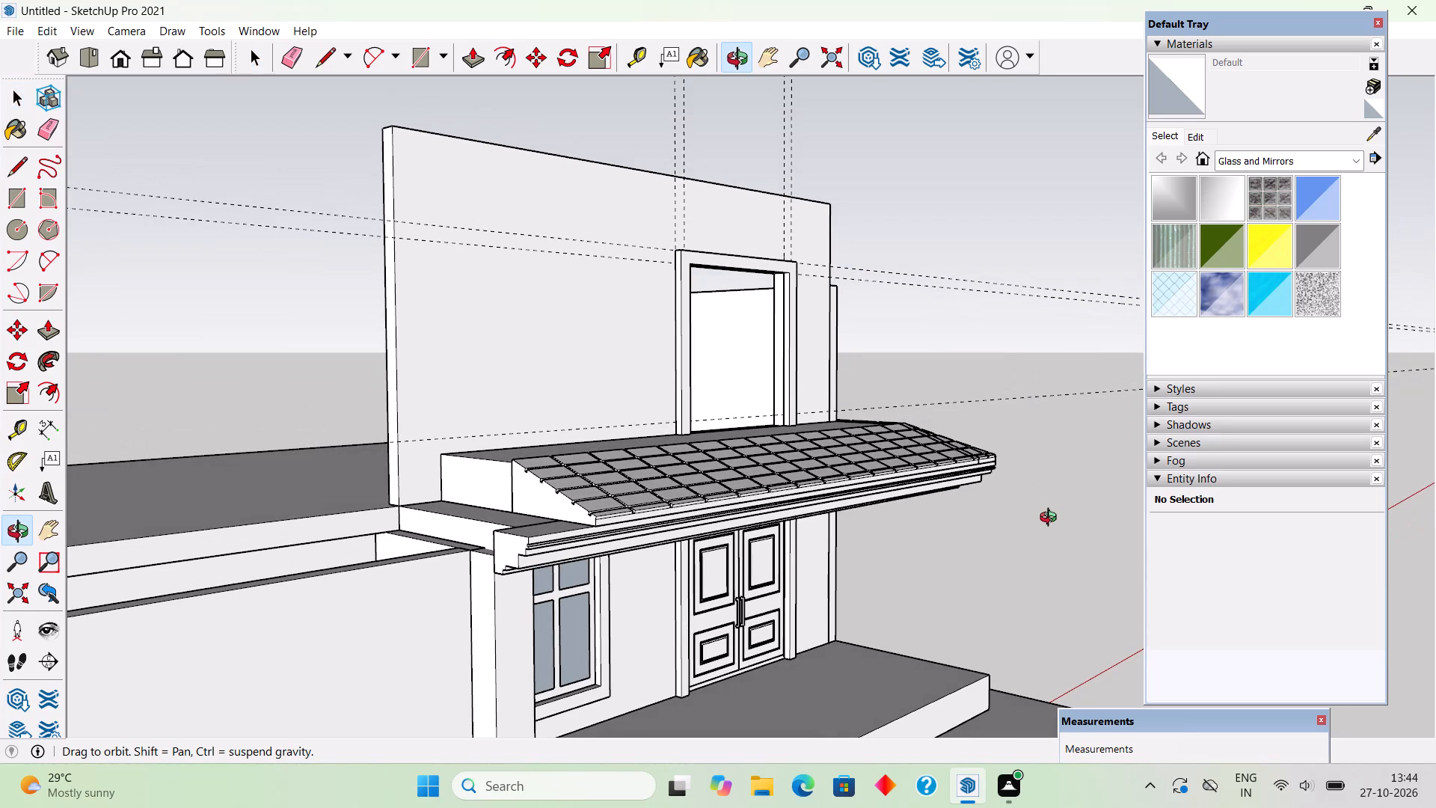
{"action": "middle_click_drag", "start_coordinate": [1052, 519], "coordinate": [708, 558]}
{"action": "scroll", "coordinate": [711, 546], "scroll_direction": "up", "scroll_amount": 3}
{"action": "middle_click_drag", "start_coordinate": [756, 315], "coordinate": [808, 391]}
{"action": "scroll", "coordinate": [760, 281], "scroll_direction": "up", "scroll_amount": 2}
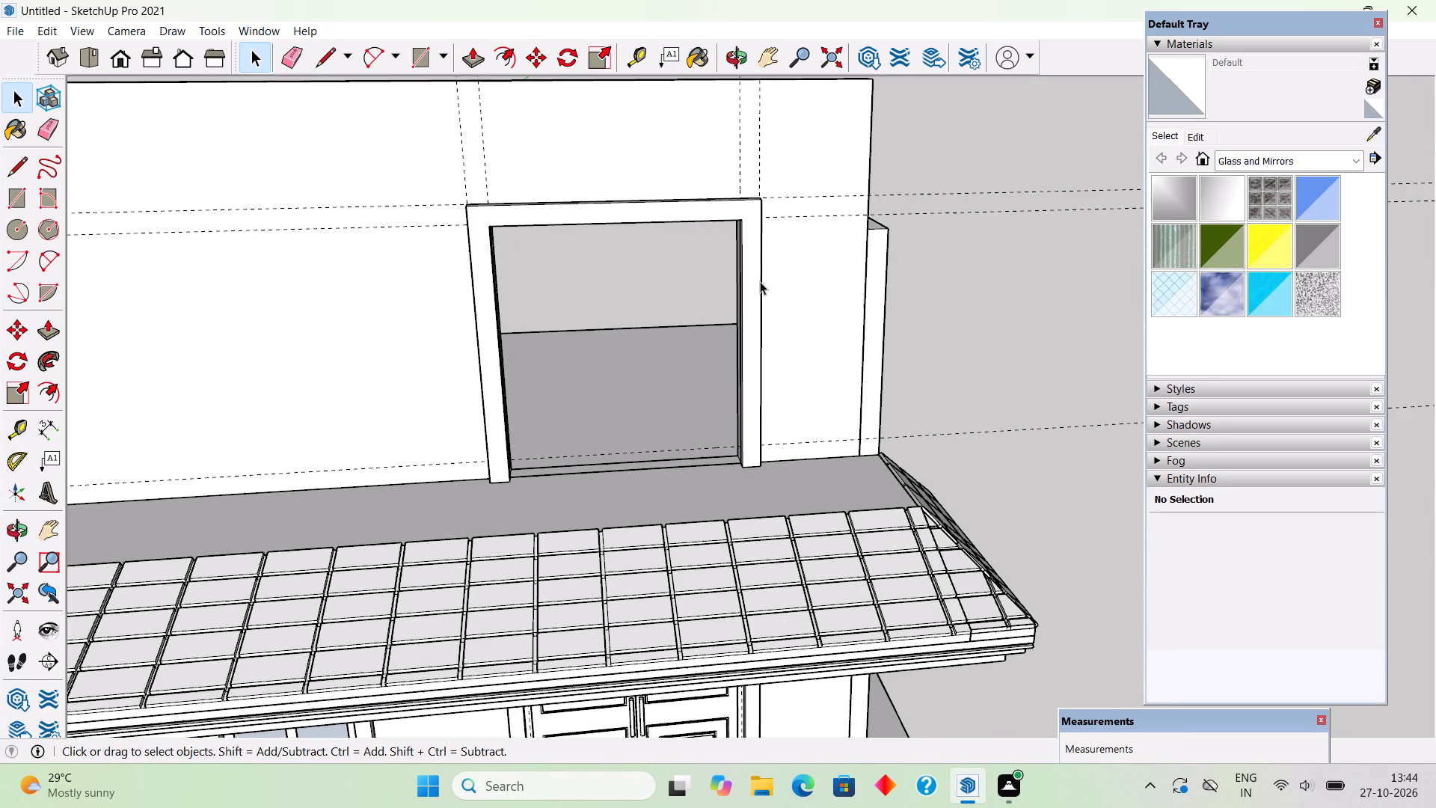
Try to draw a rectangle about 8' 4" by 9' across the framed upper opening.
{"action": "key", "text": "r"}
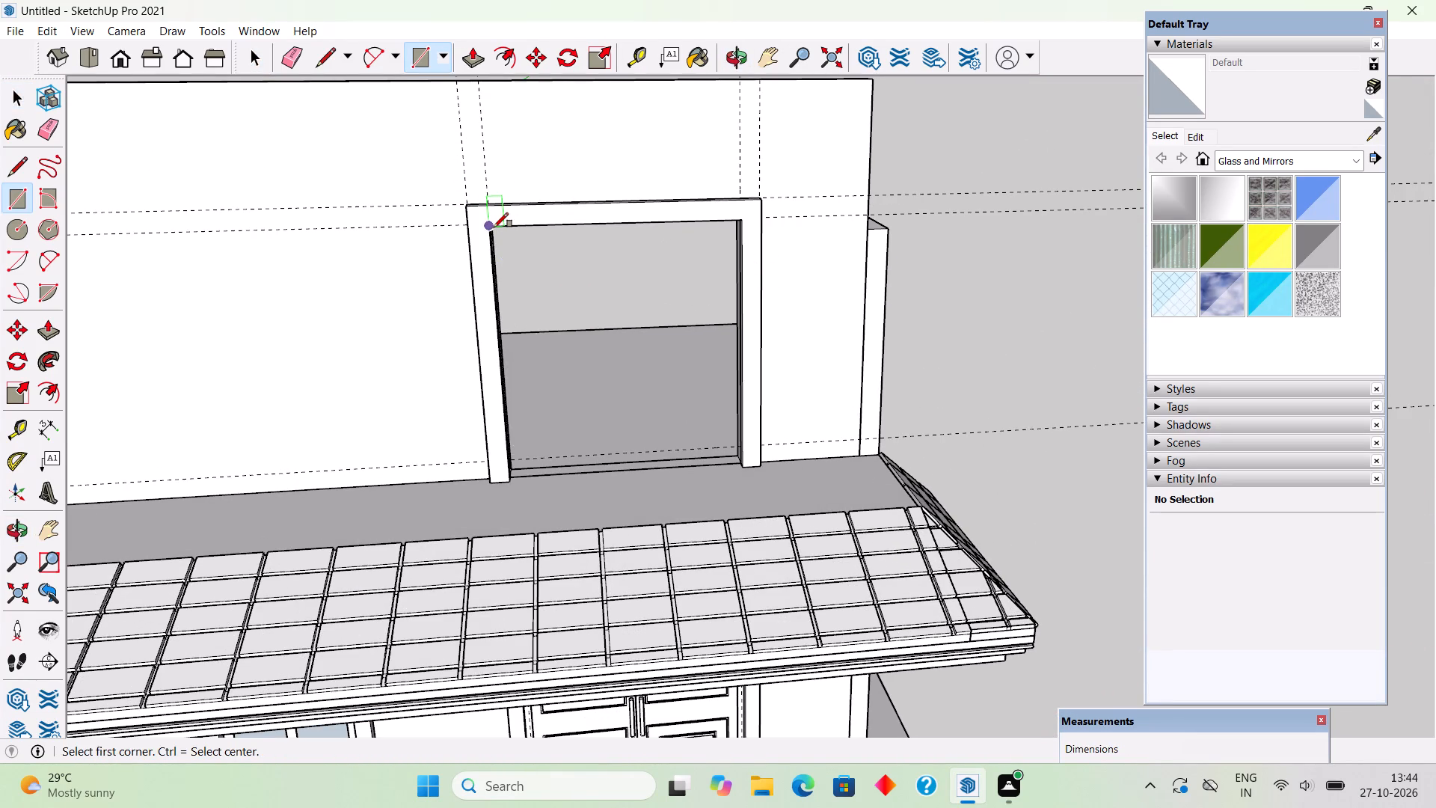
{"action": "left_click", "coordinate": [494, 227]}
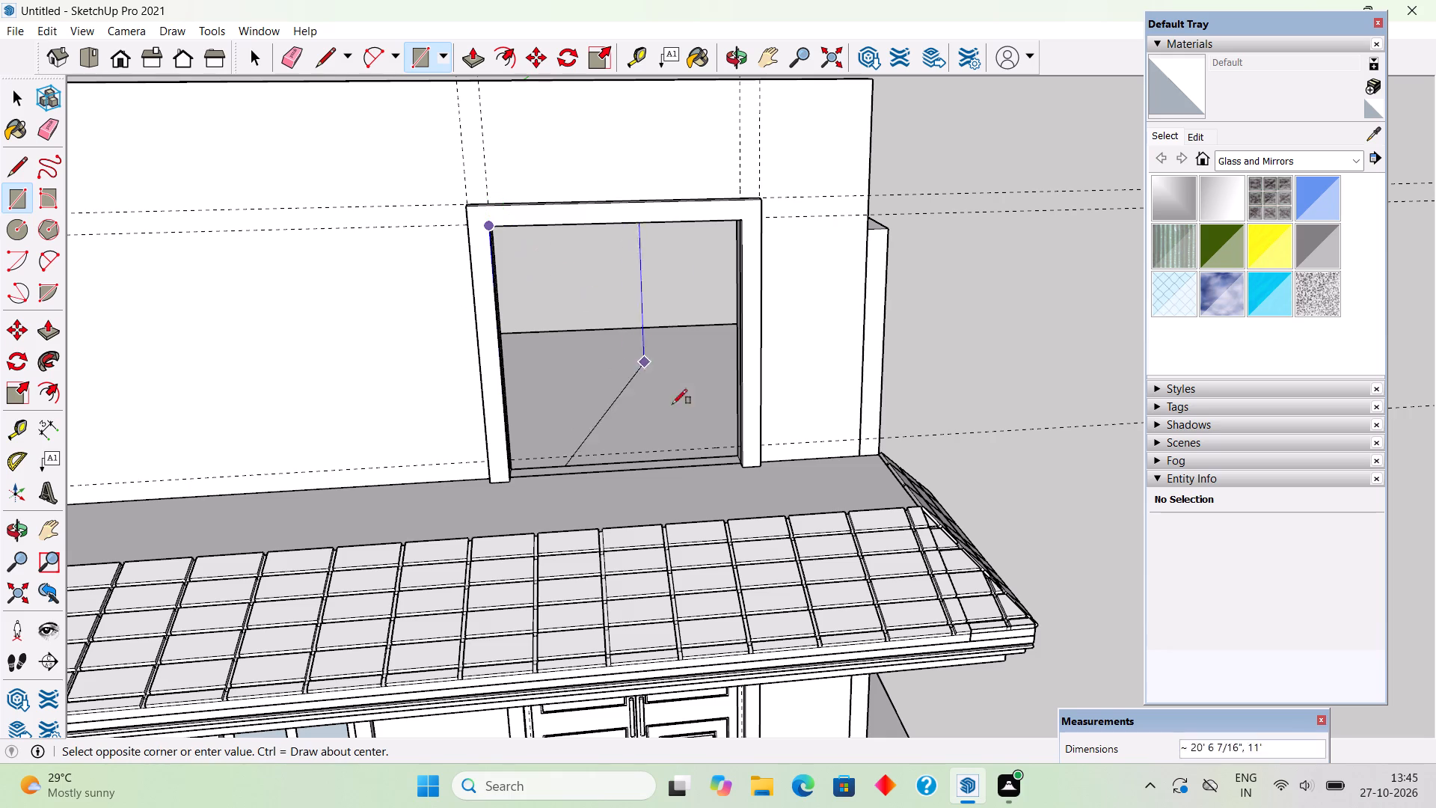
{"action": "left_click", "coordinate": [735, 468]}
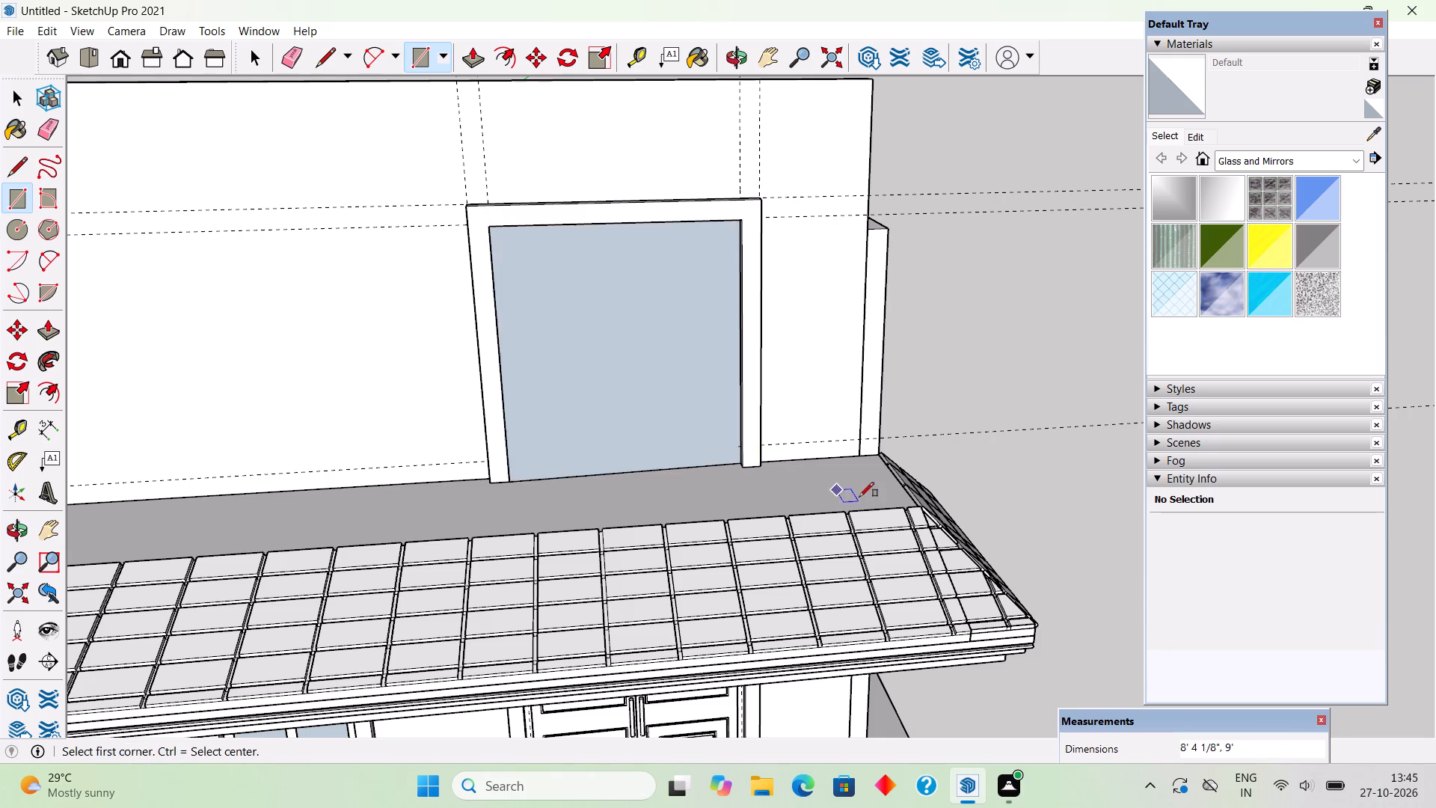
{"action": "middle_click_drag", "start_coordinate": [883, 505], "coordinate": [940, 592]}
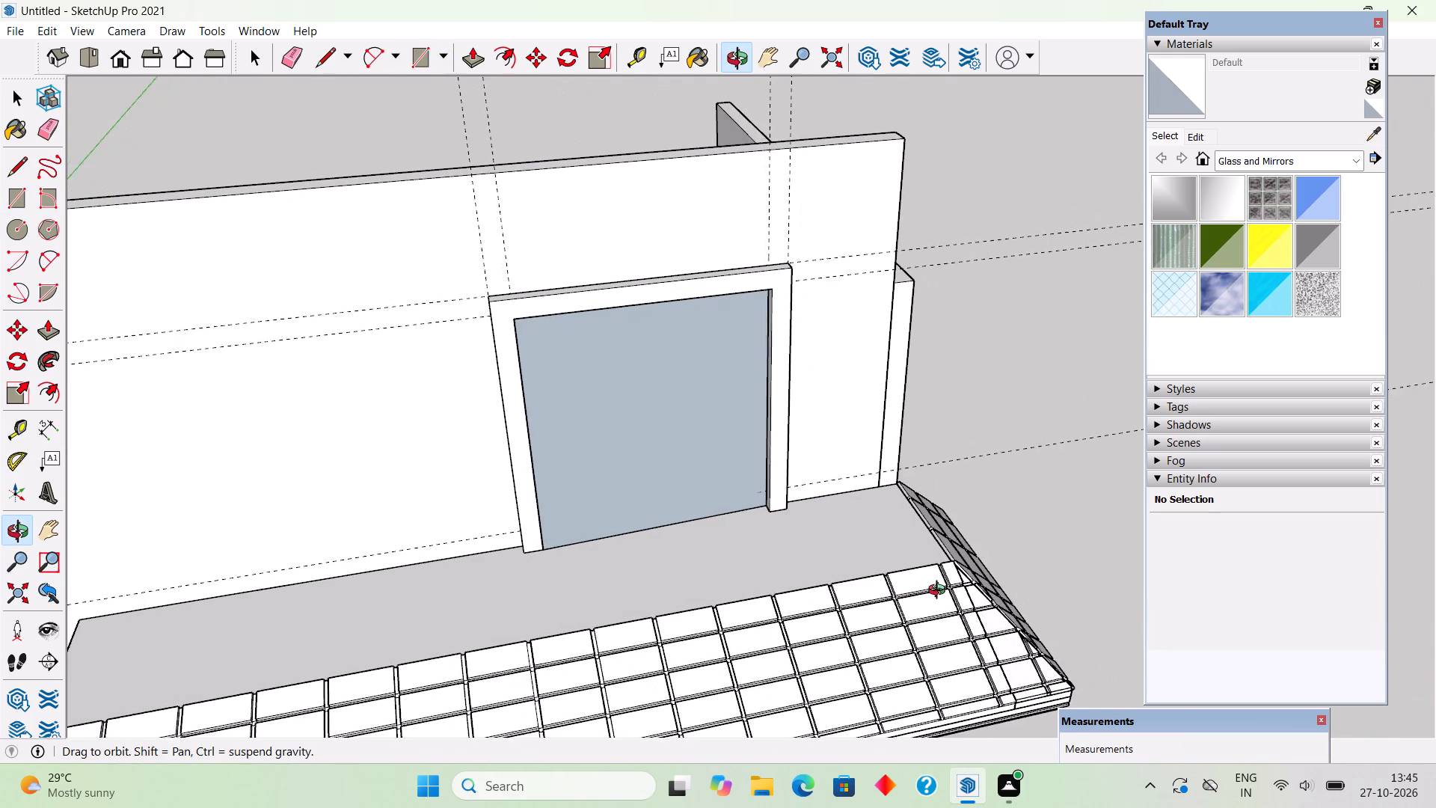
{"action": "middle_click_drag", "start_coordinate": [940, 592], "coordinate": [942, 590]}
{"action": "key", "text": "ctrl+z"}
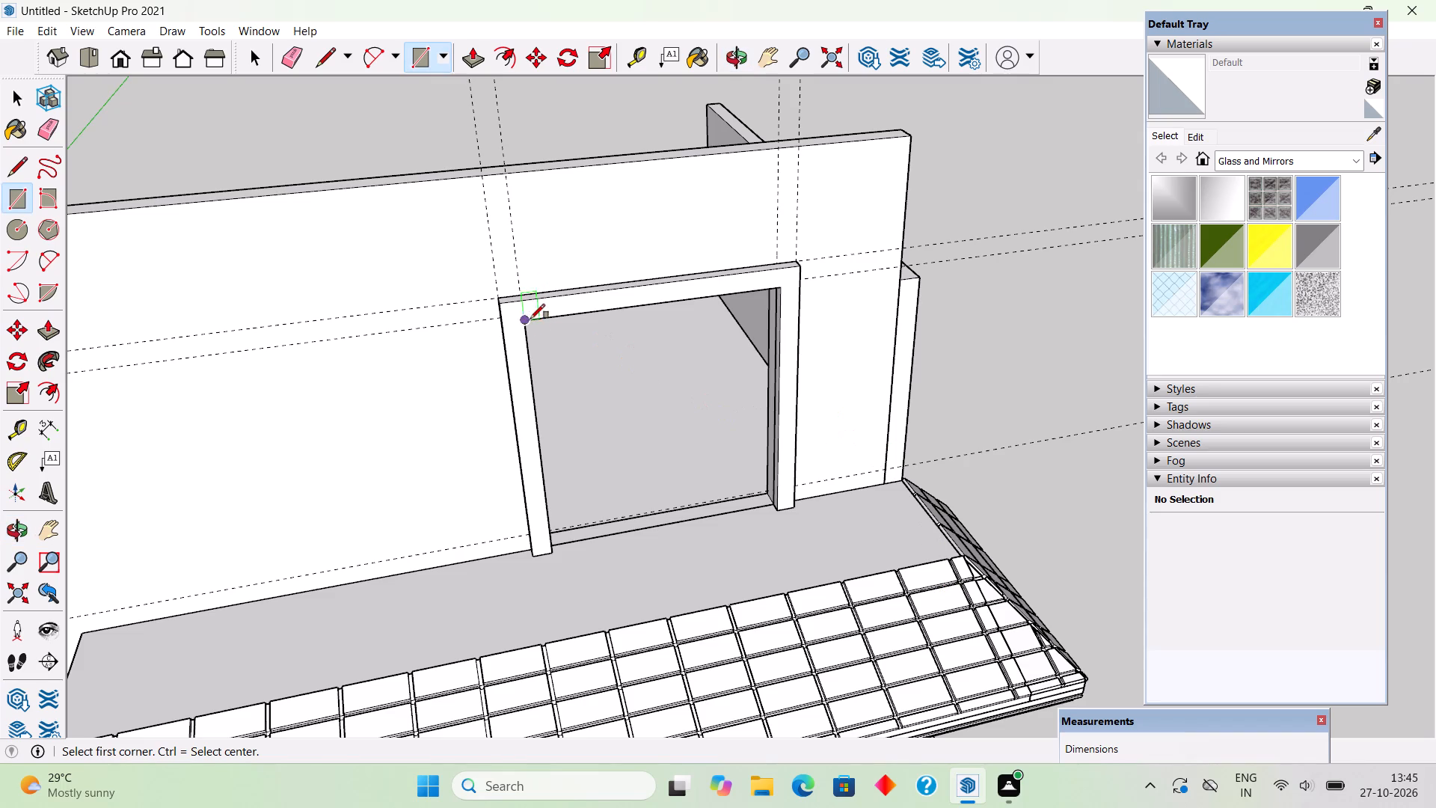
Draw a rectangle filling the upper opening, between opposite inner corners of the frame's front face.
{"action": "left_click", "coordinate": [521, 322]}
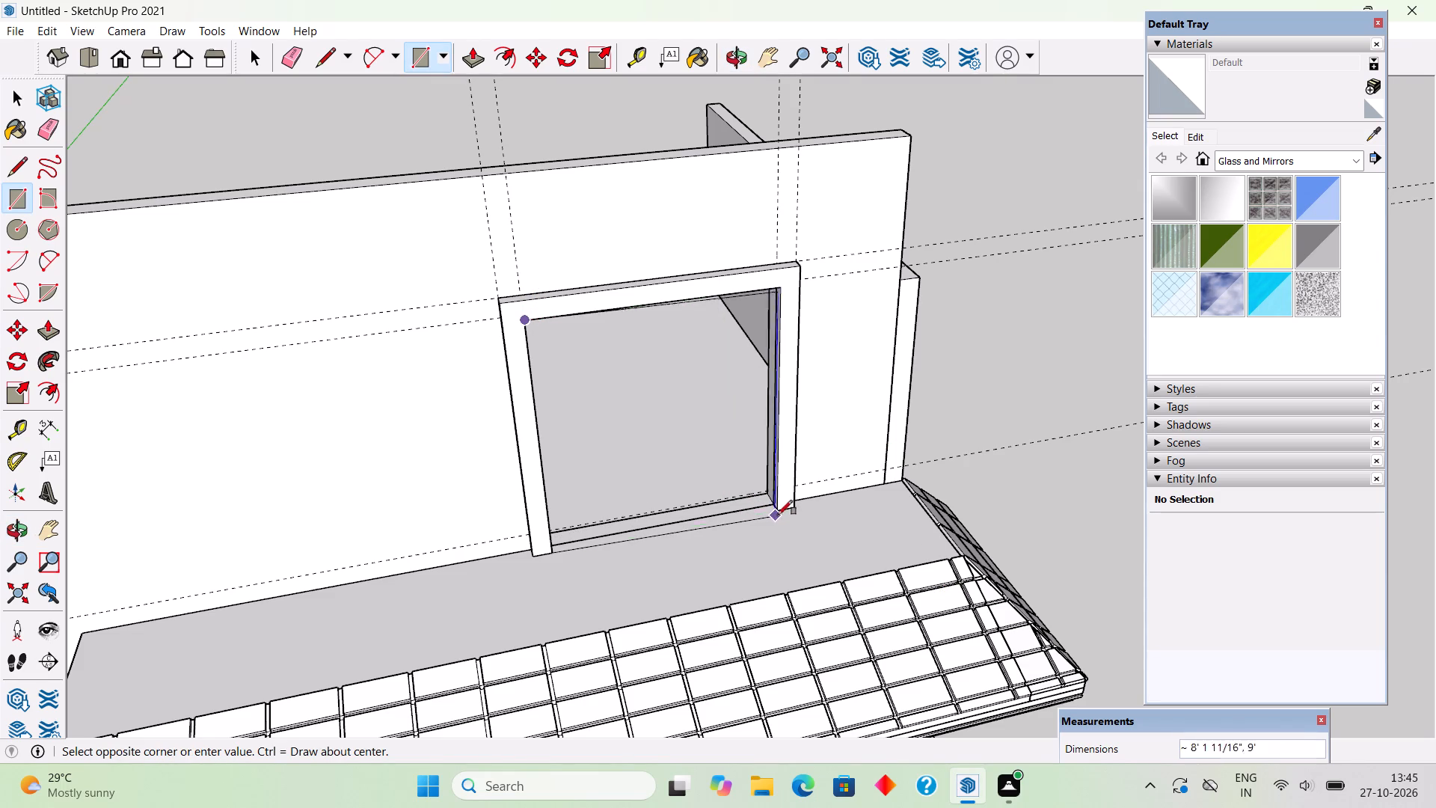
{"action": "left_click", "coordinate": [782, 510]}
Offset the new rectangle's edges 6" inward.
{"action": "key", "text": "f"}
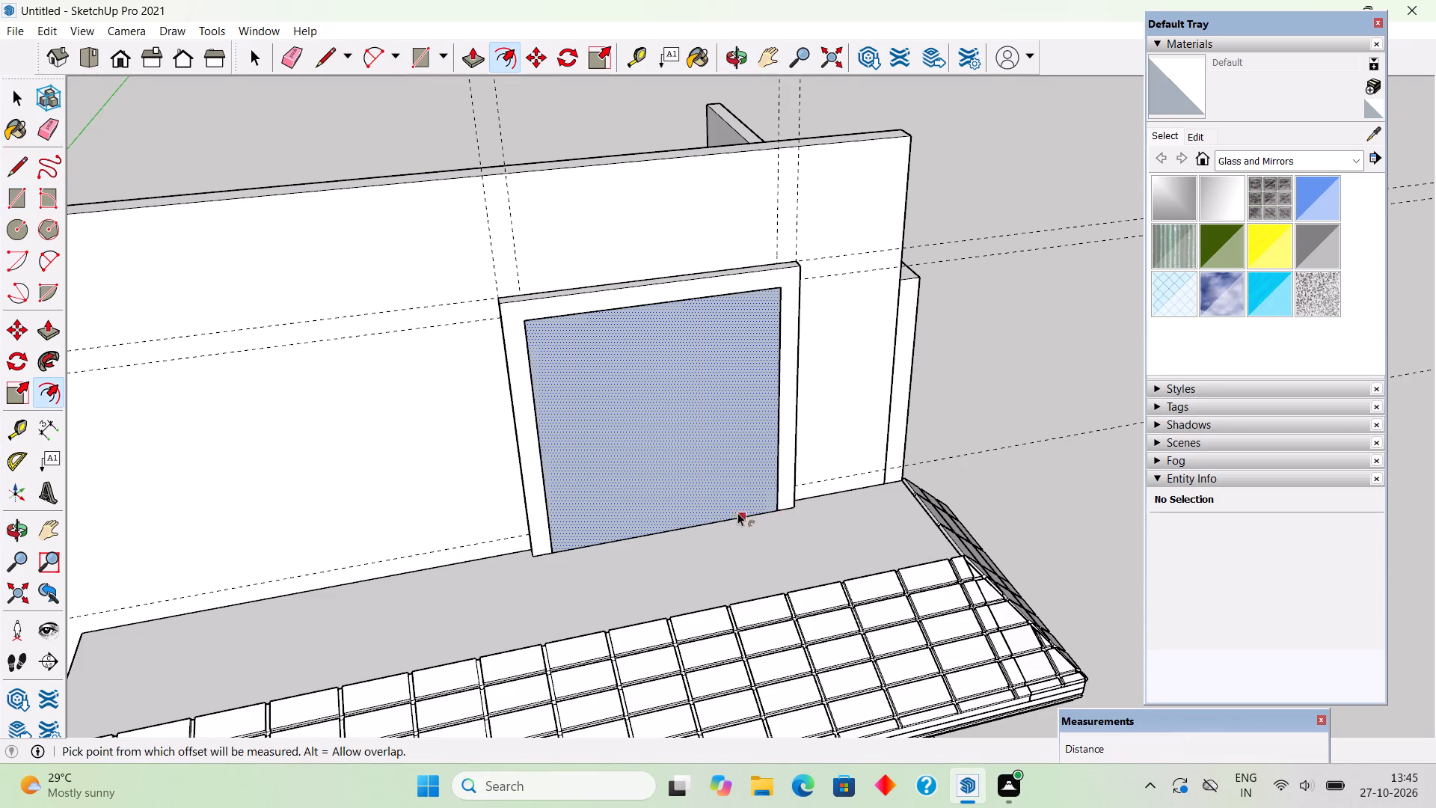
{"action": "left_click", "coordinate": [737, 512]}
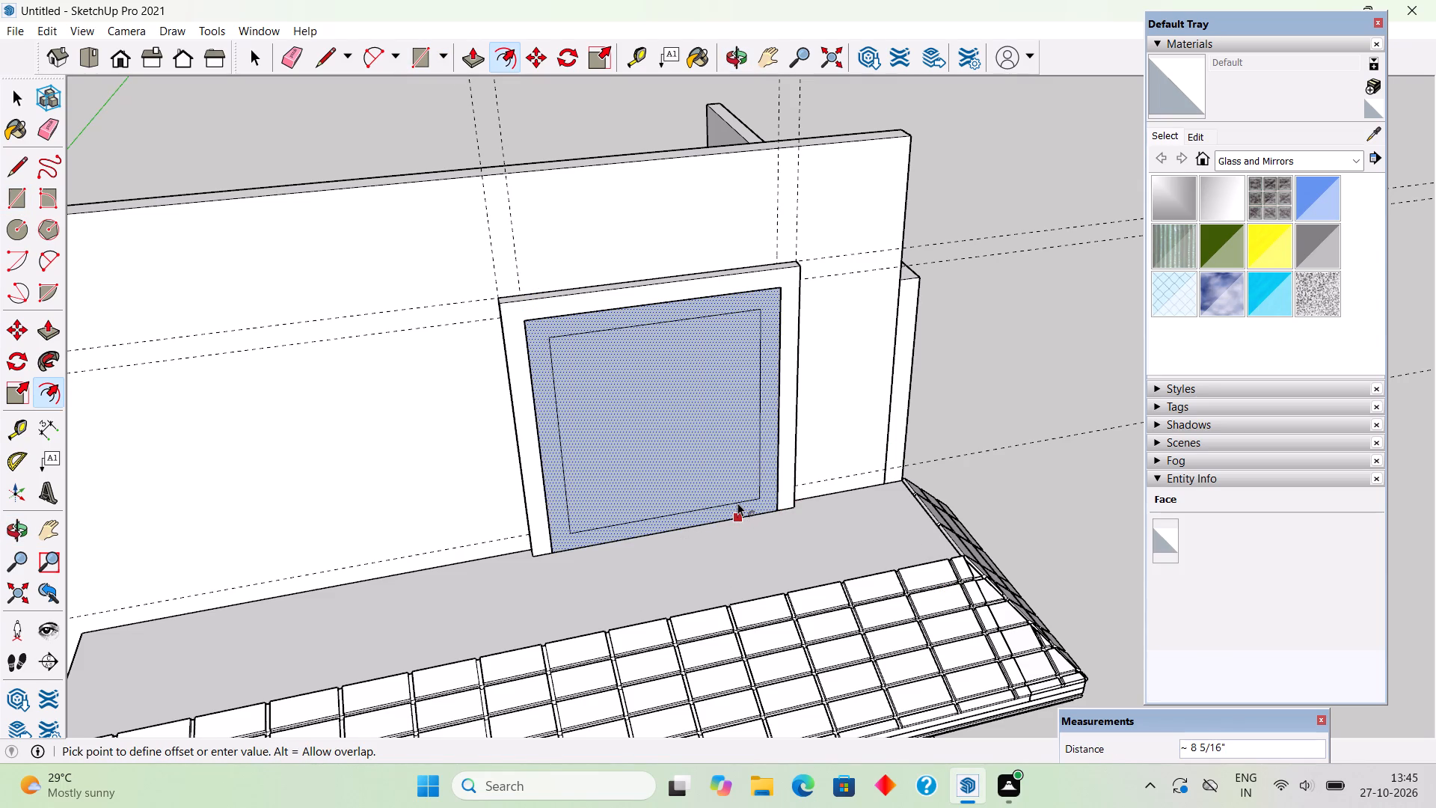
{"action": "type", "text": "6\""}
{"action": "key", "text": "Return"}
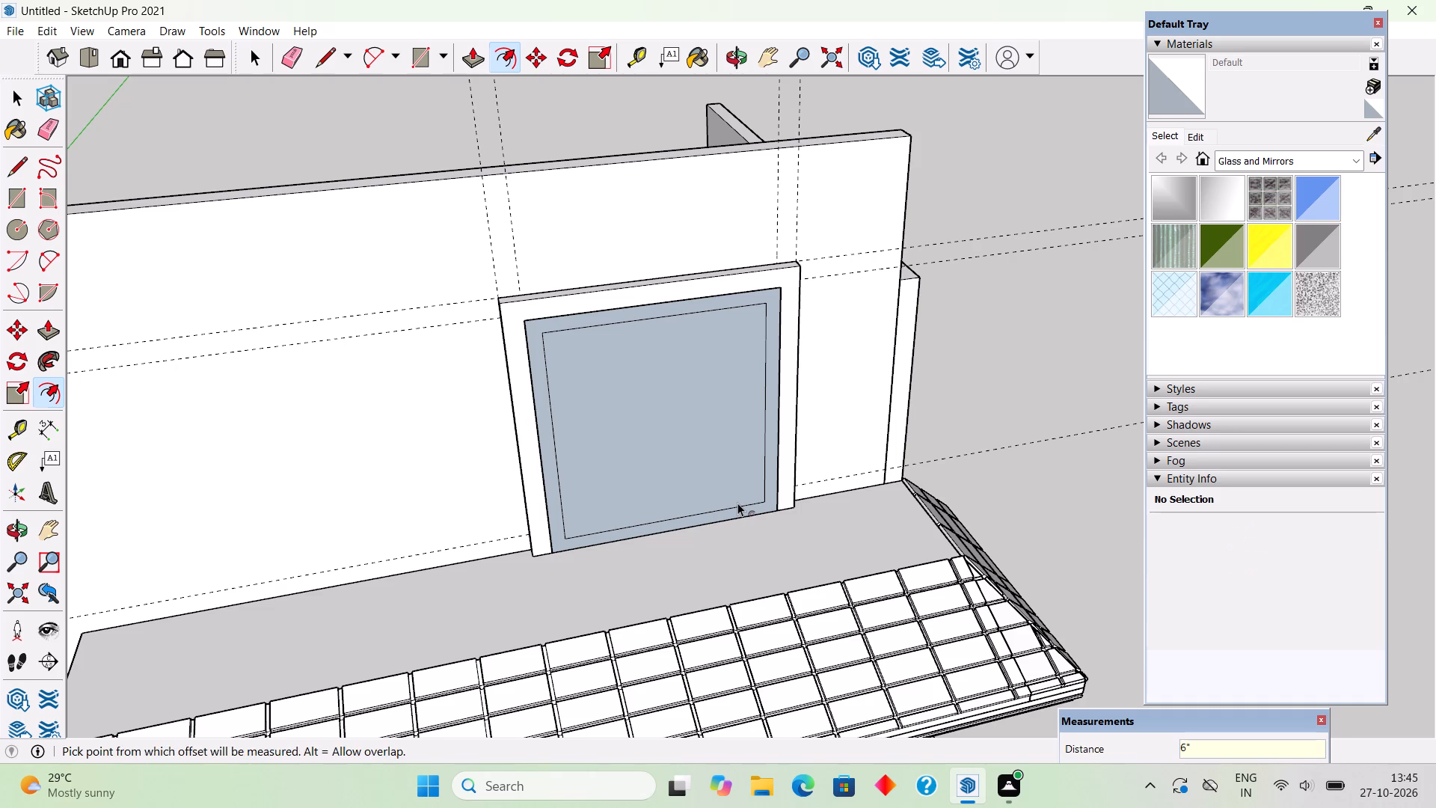
{"action": "key", "text": "space"}
Place a vertical guide down the middle of the inner outline, 3' 8" from its side edge.
{"action": "key", "text": "t"}
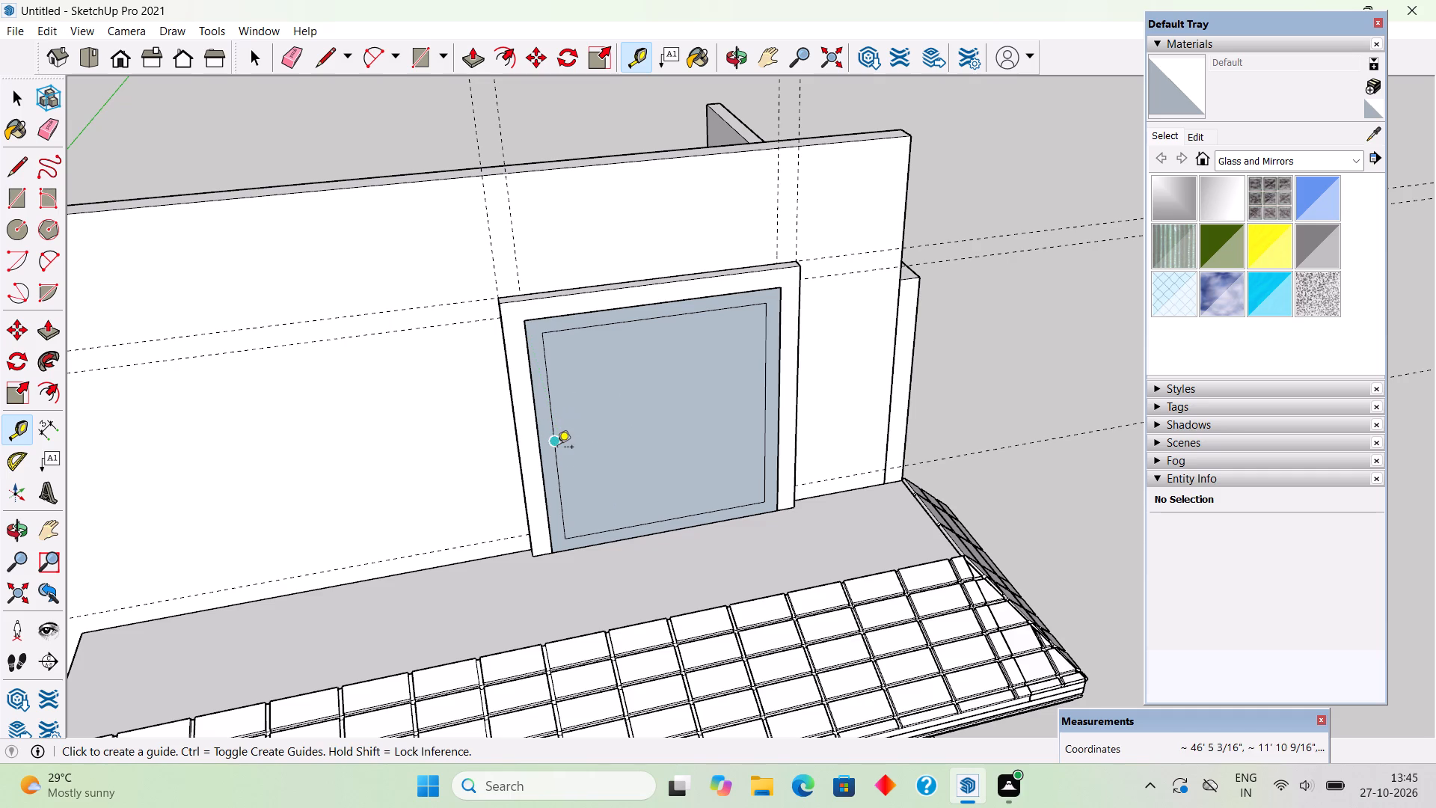
{"action": "left_click", "coordinate": [559, 475]}
{"action": "left_click", "coordinate": [672, 517]}
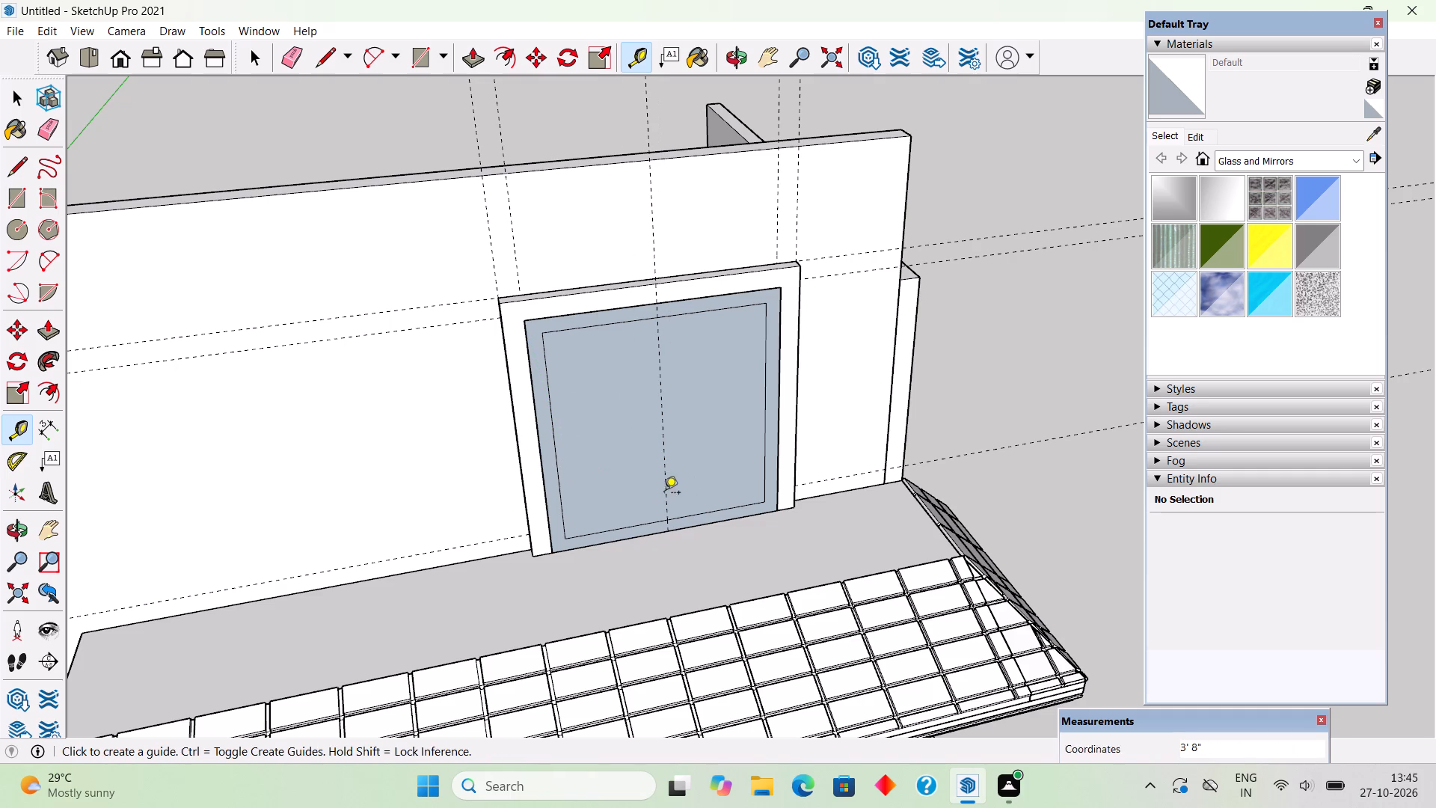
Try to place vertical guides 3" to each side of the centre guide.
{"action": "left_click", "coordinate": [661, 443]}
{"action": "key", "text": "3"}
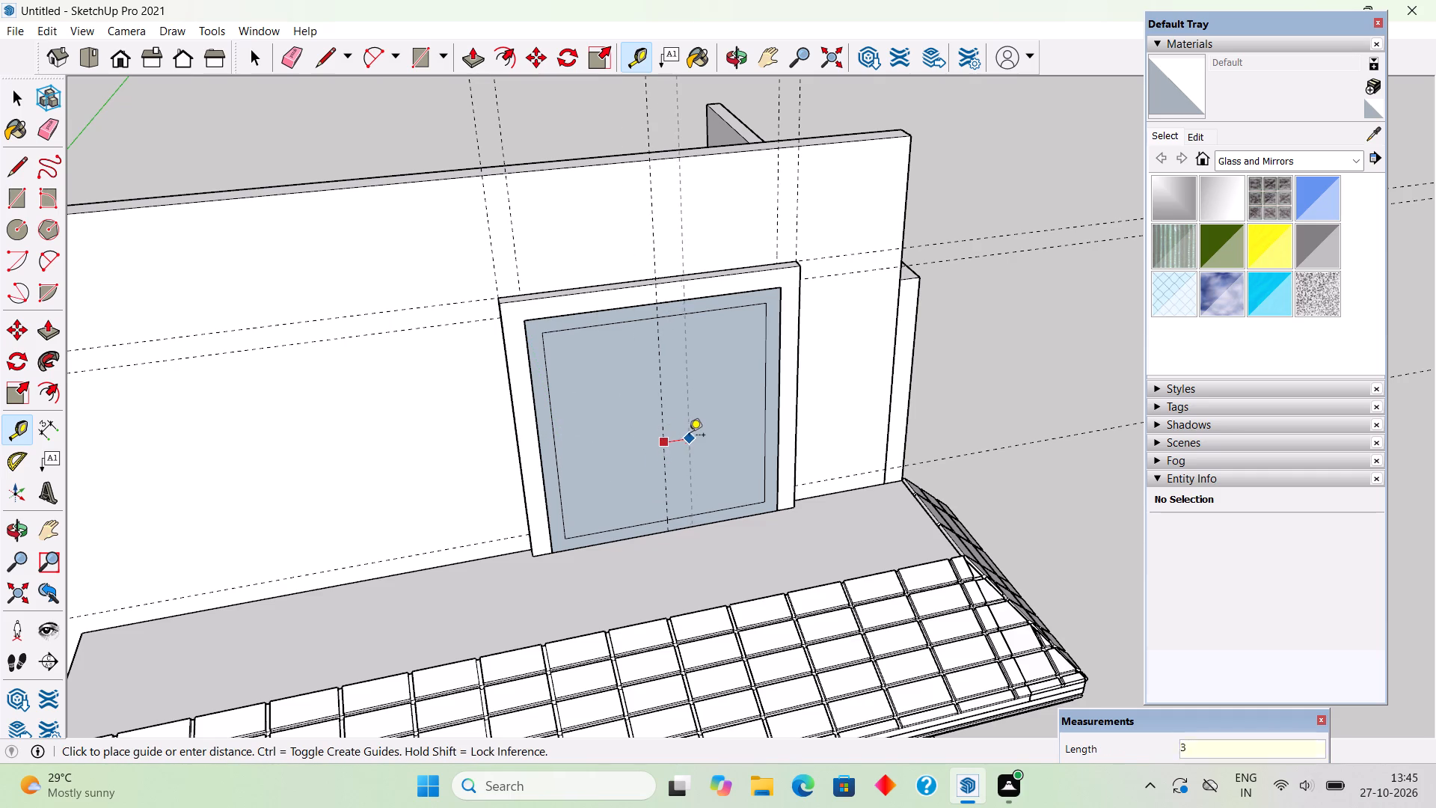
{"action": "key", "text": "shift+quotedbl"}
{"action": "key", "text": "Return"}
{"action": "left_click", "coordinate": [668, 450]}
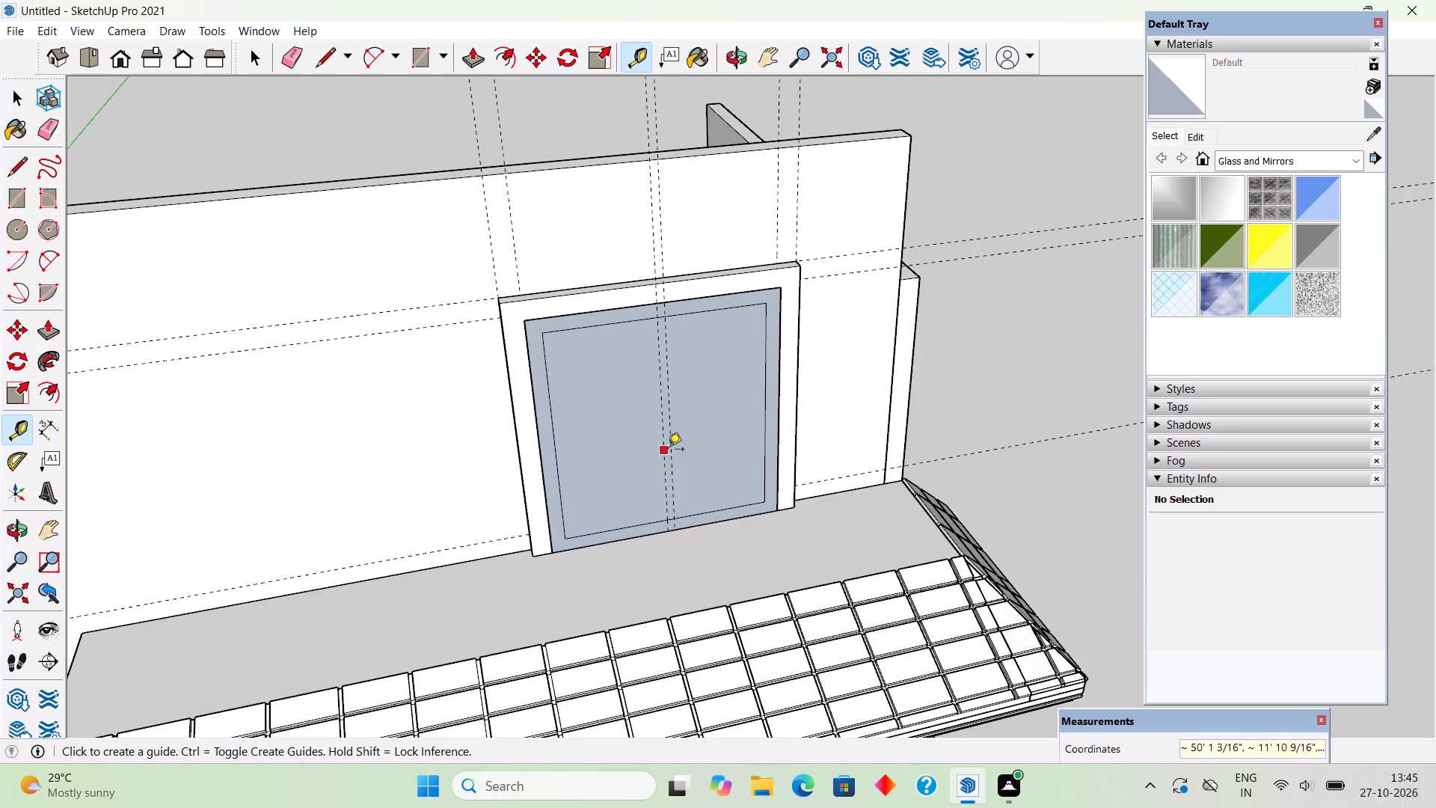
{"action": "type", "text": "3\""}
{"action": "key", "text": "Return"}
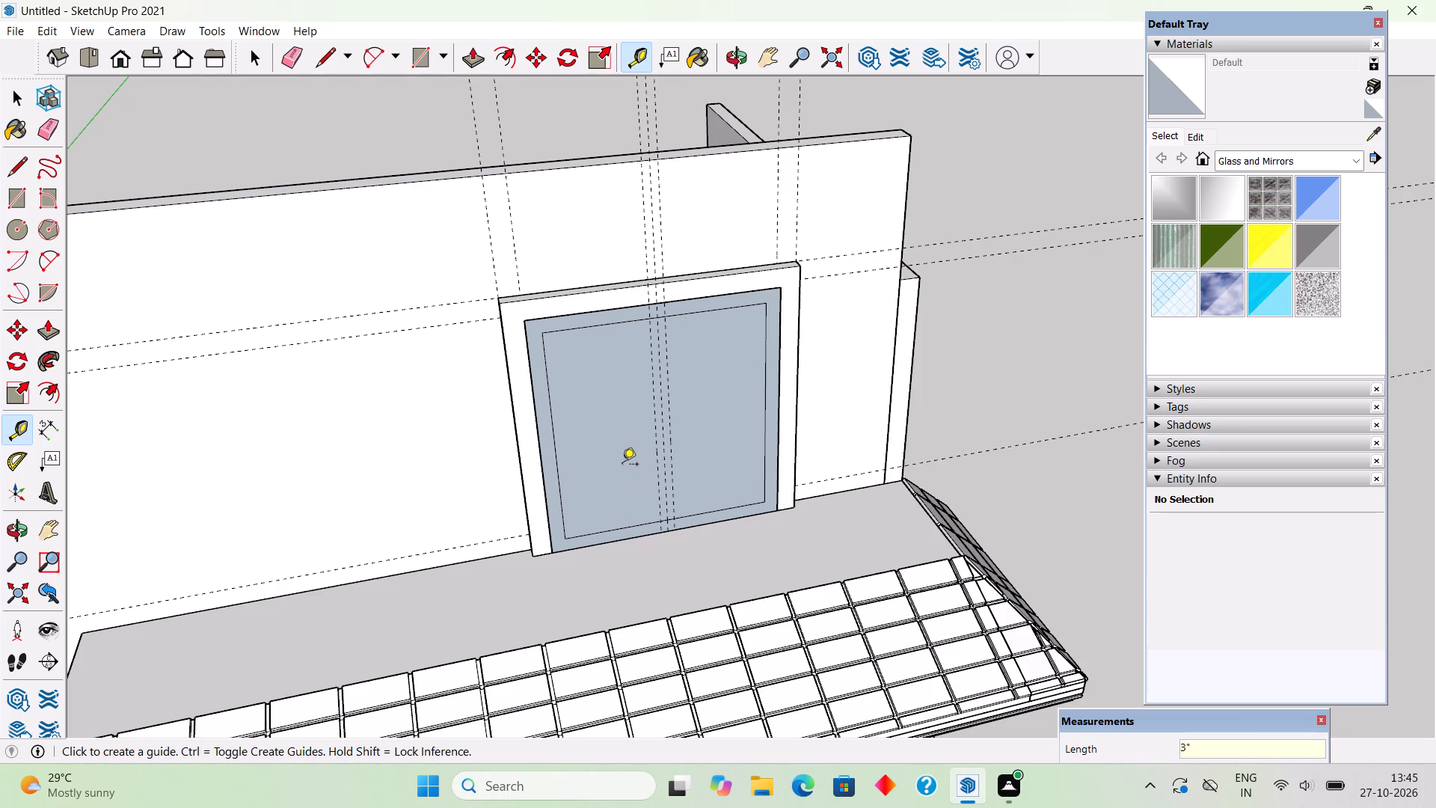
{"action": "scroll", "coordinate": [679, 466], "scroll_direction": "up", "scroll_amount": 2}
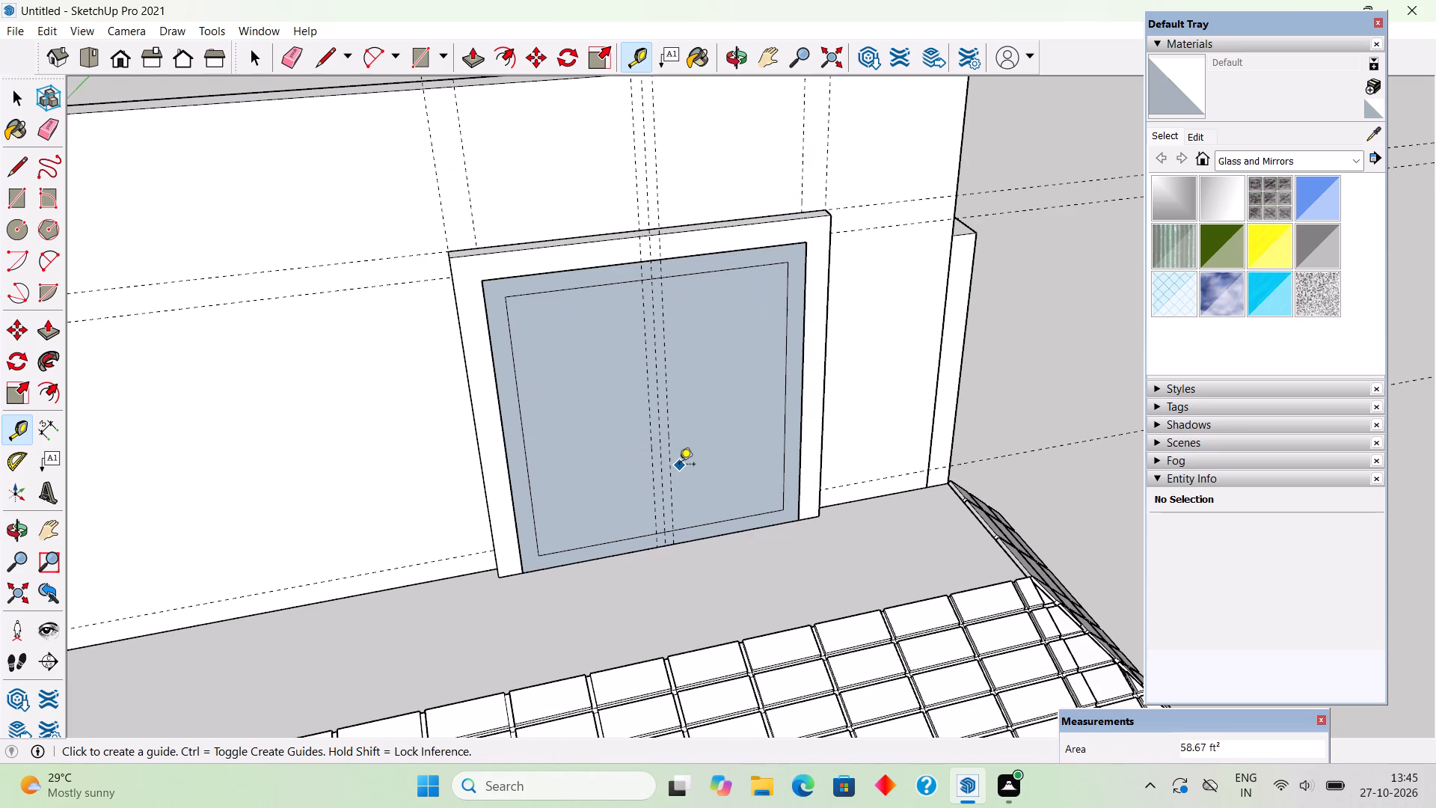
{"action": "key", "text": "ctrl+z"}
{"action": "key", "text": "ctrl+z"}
Place two vertical guides on the panel, one 3" to each side of the centre guide.
{"action": "scroll", "coordinate": [648, 470], "scroll_direction": "up", "scroll_amount": 5, "text": "ctrl"}
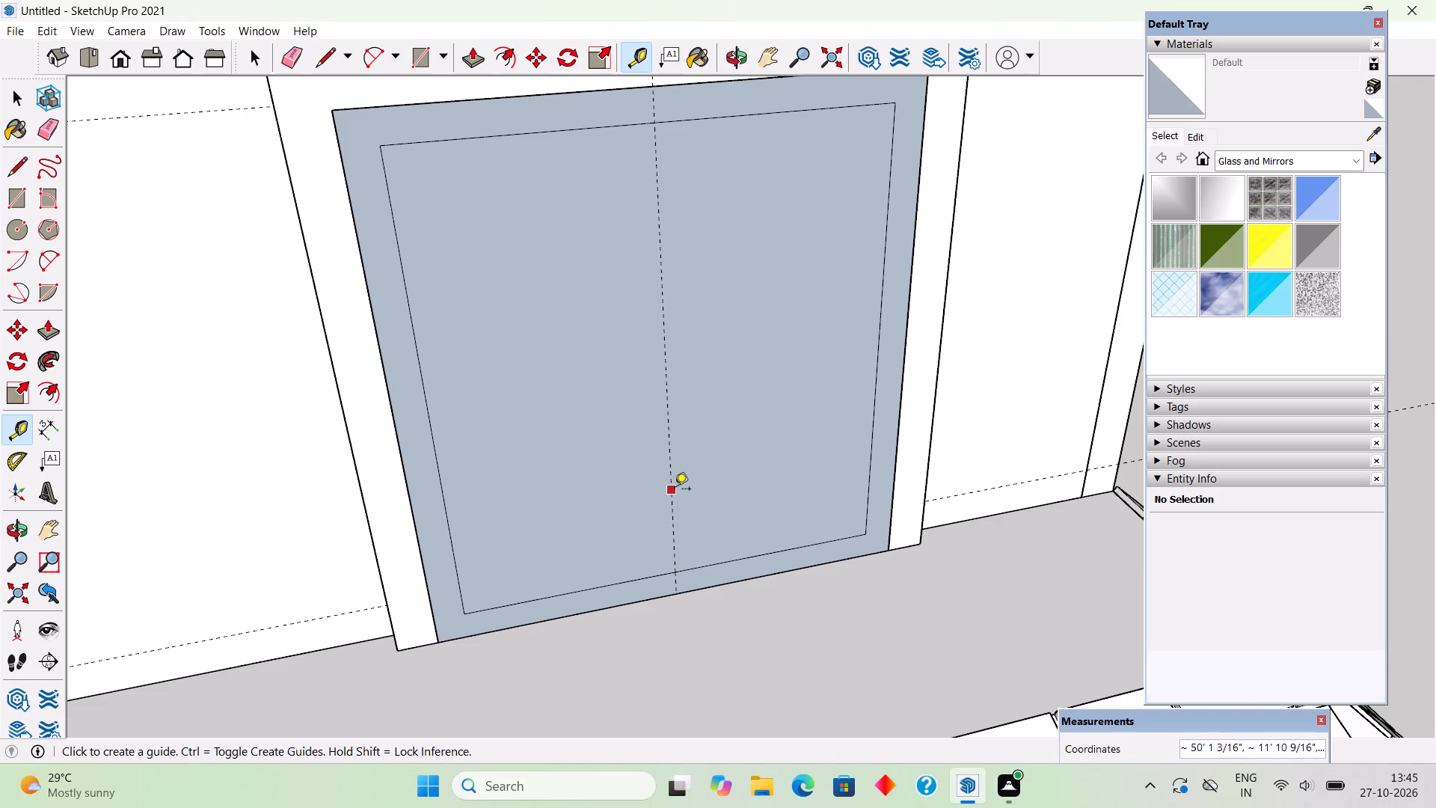
{"action": "scroll", "coordinate": [675, 490], "scroll_direction": "down", "scroll_amount": 4}
{"action": "scroll", "coordinate": [675, 490], "scroll_direction": "up", "scroll_amount": 1}
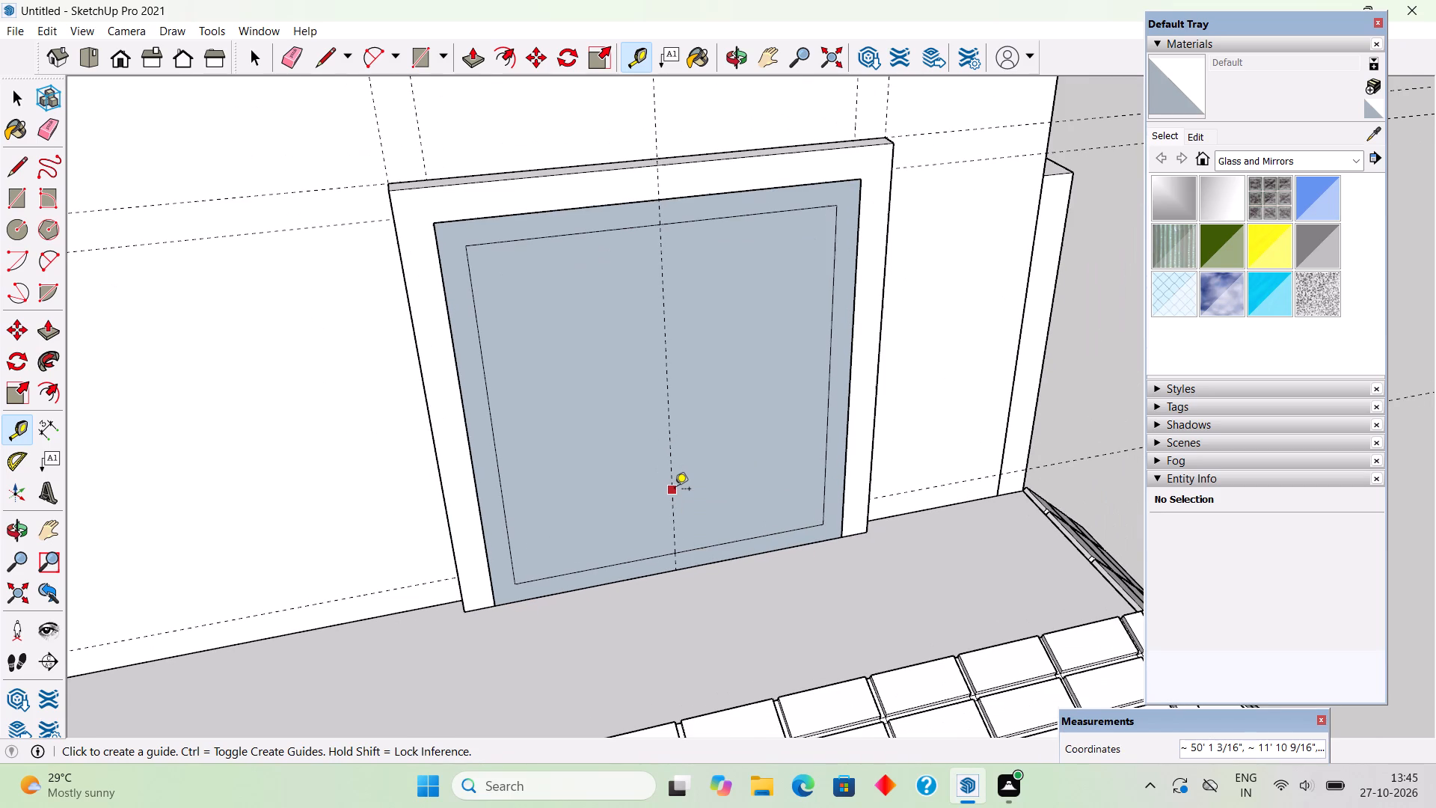
{"action": "left_click", "coordinate": [675, 490]}
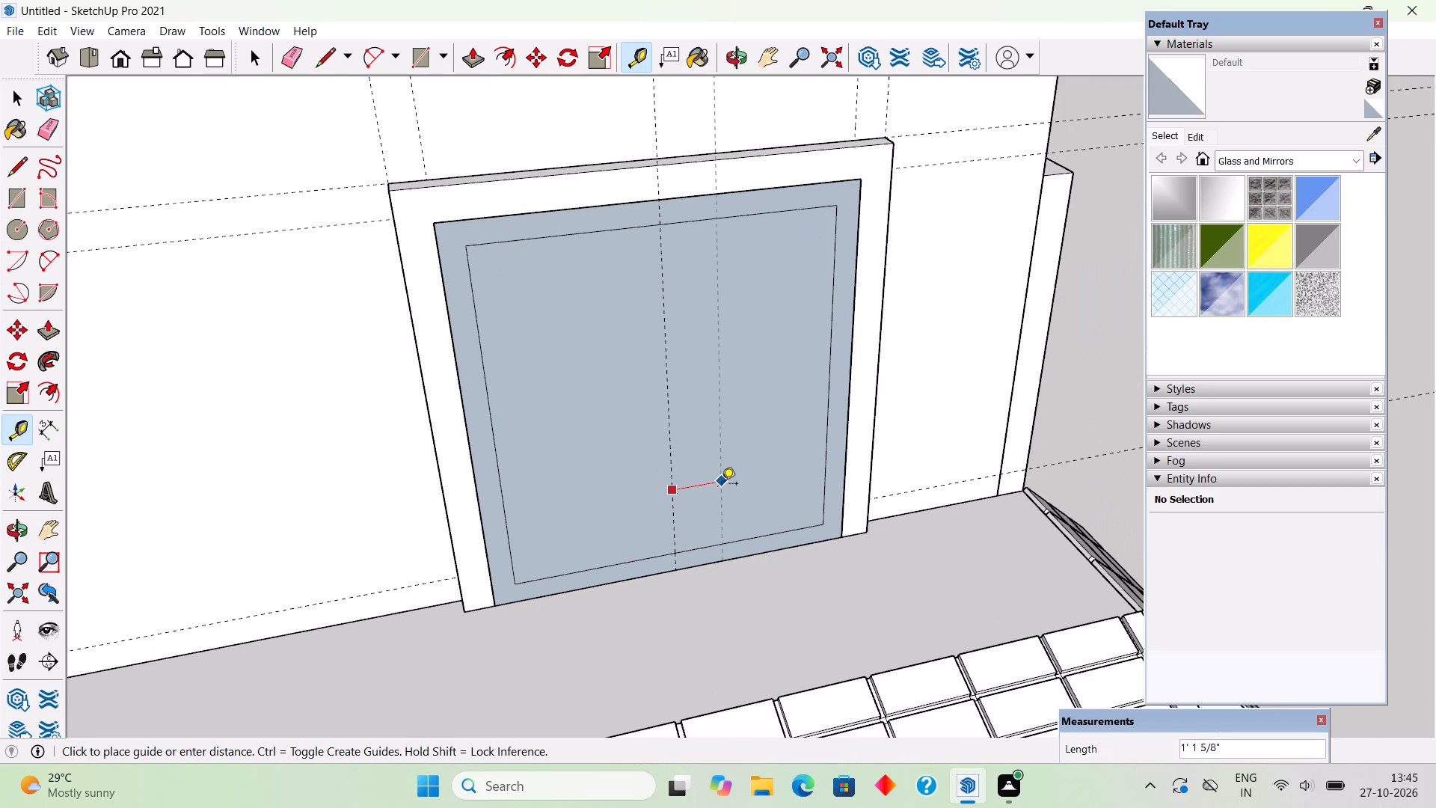
{"action": "key", "text": "3"}
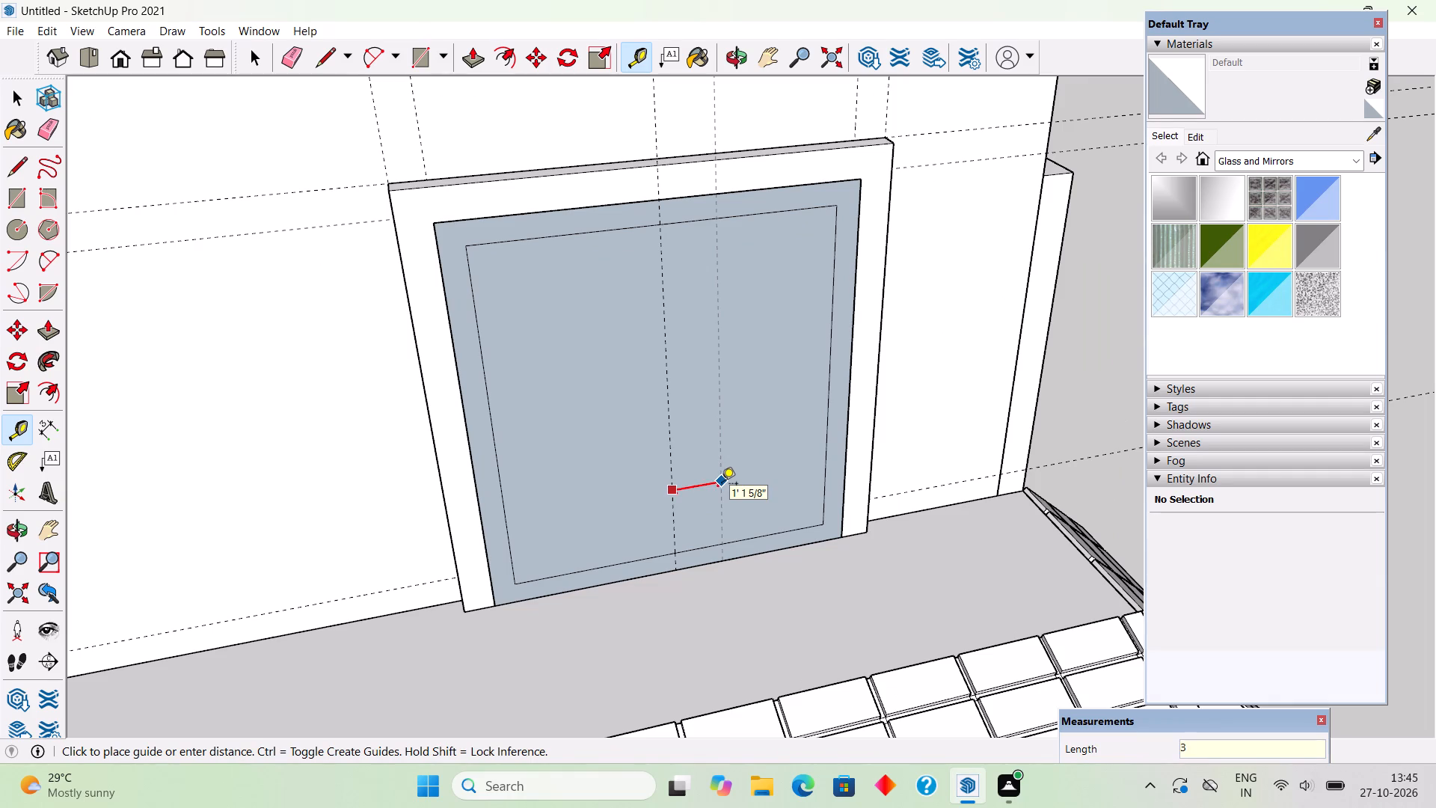
{"action": "key", "text": "shift+quotedbl"}
{"action": "key", "text": "Return"}
{"action": "left_click", "coordinate": [672, 476]}
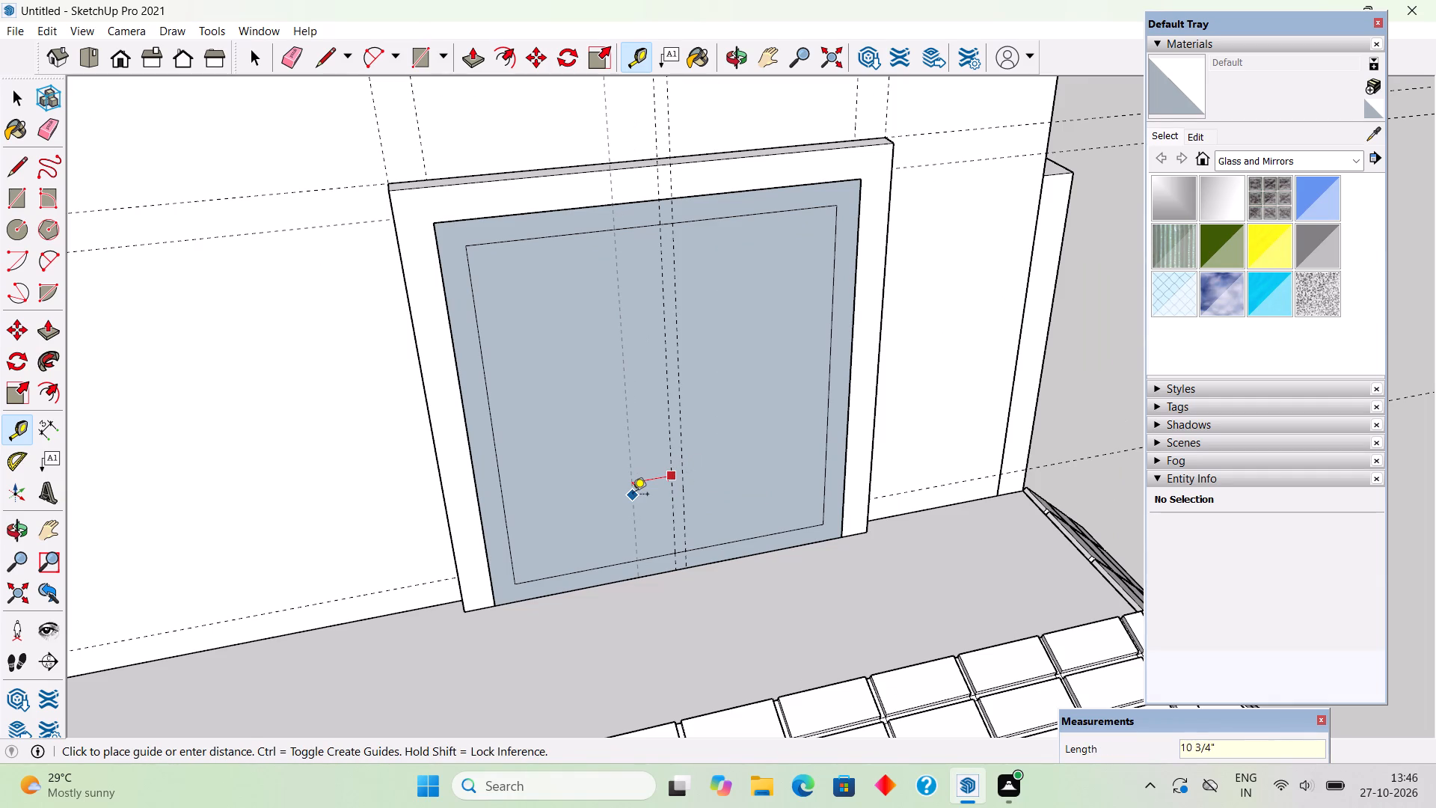
{"action": "type", "text": "3\""}
{"action": "key", "text": "Return"}
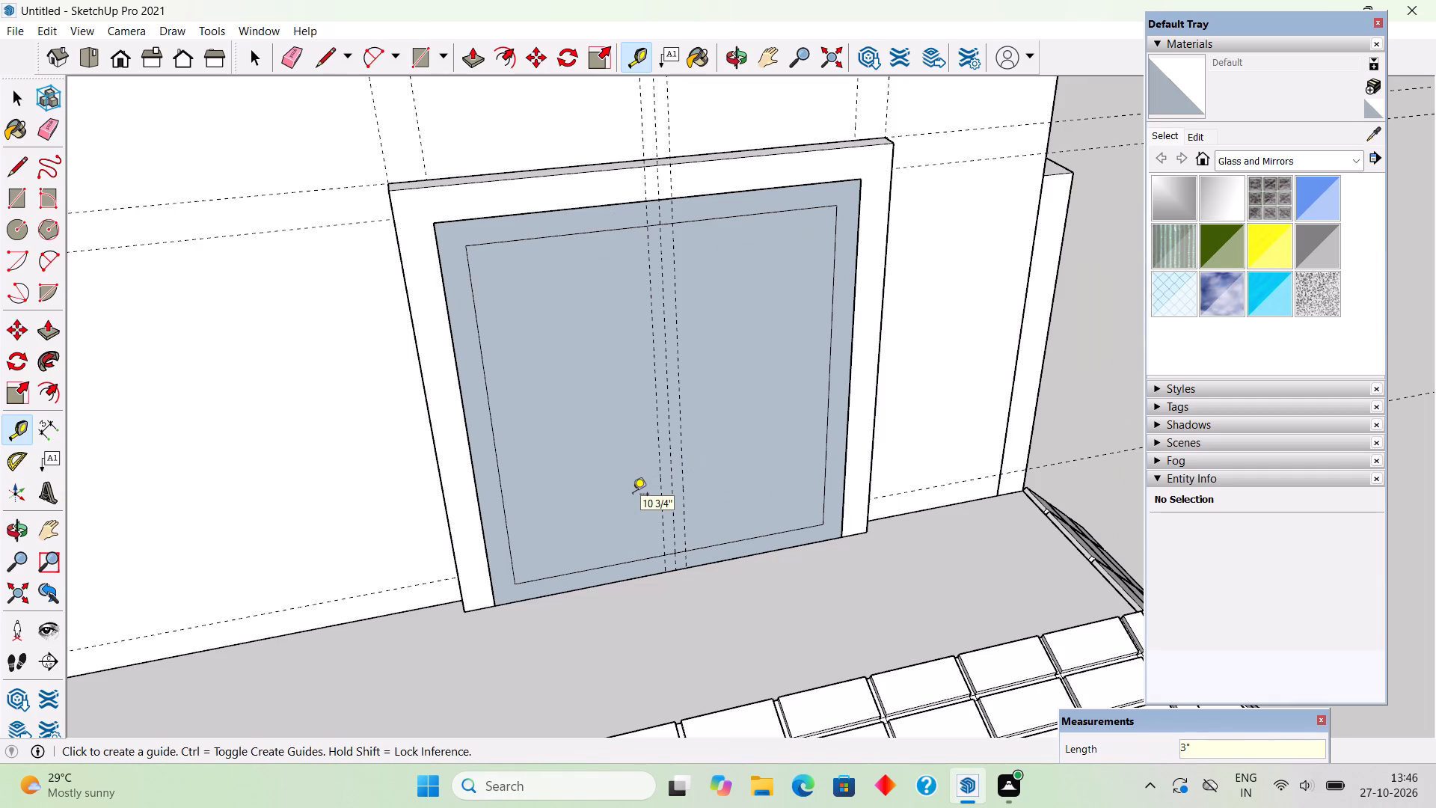
Place two horizontal guides on the panel, one 1.5' below the inner outline's top edge and another 6" below that.
{"action": "scroll", "coordinate": [633, 495], "scroll_direction": "down", "scroll_amount": 3}
{"action": "middle_click_drag", "start_coordinate": [735, 522], "coordinate": [737, 414]}
{"action": "scroll", "coordinate": [745, 438], "scroll_direction": "down", "scroll_amount": 2}
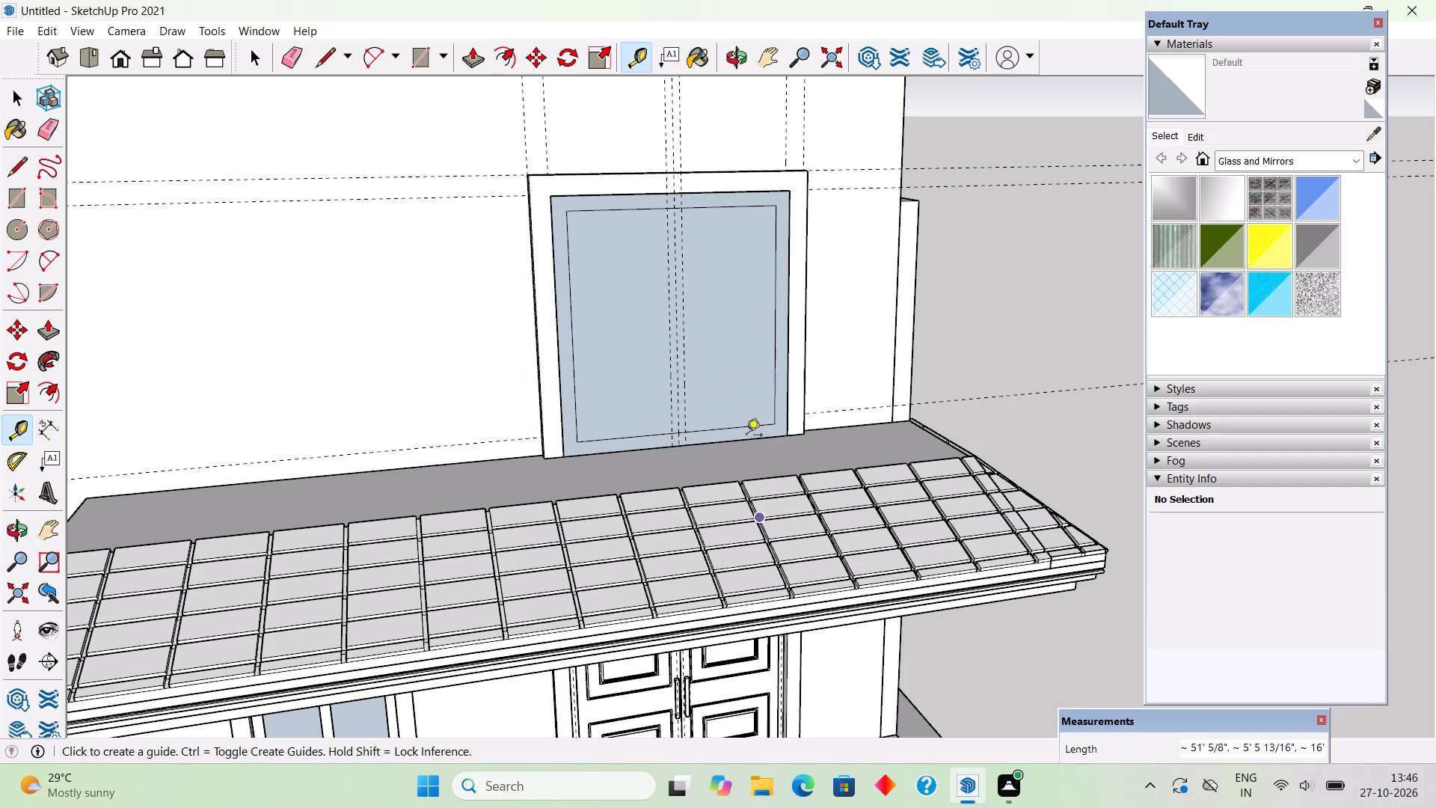
{"action": "left_click", "coordinate": [629, 208]}
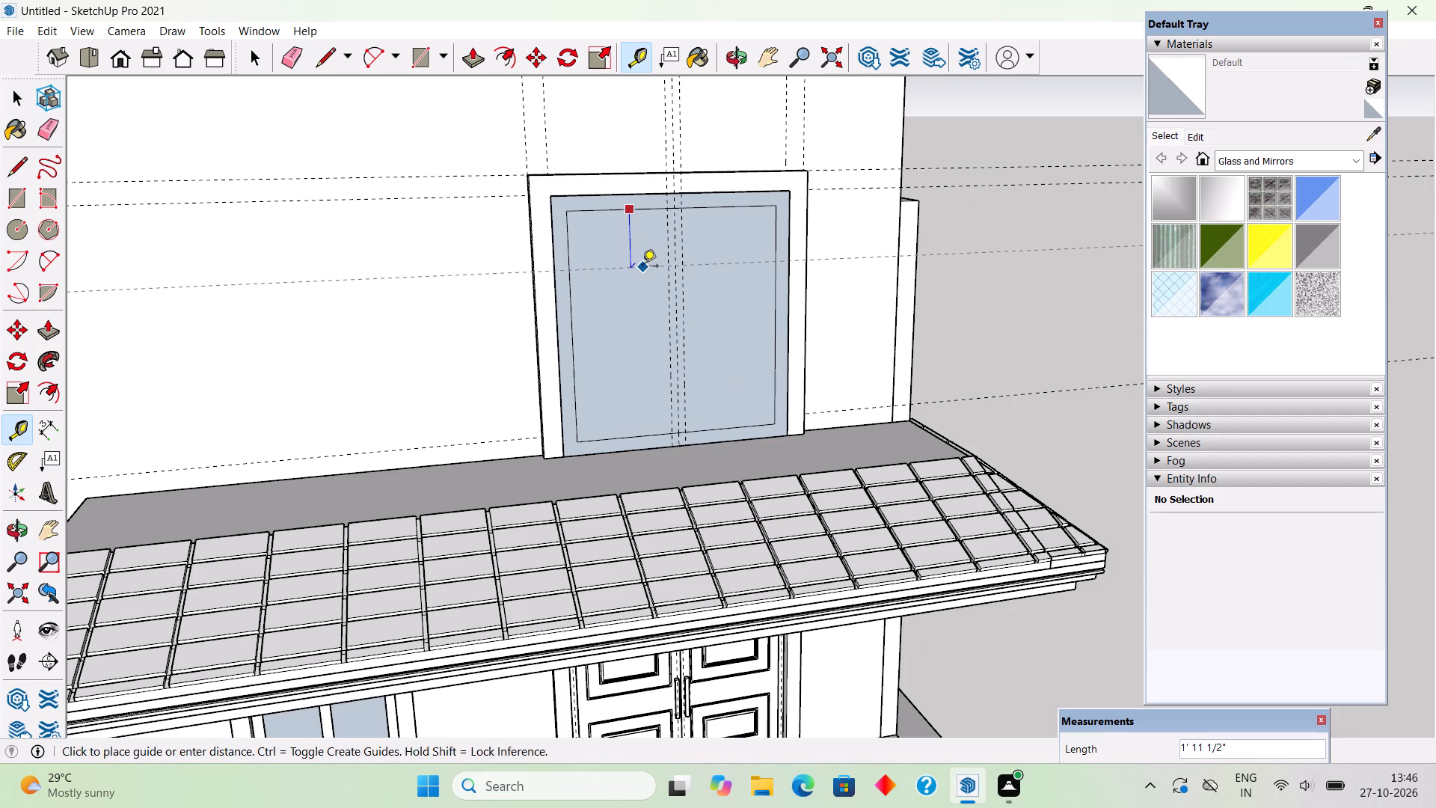
{"action": "type", "text": "1.5'"}
{"action": "key", "text": "Return"}
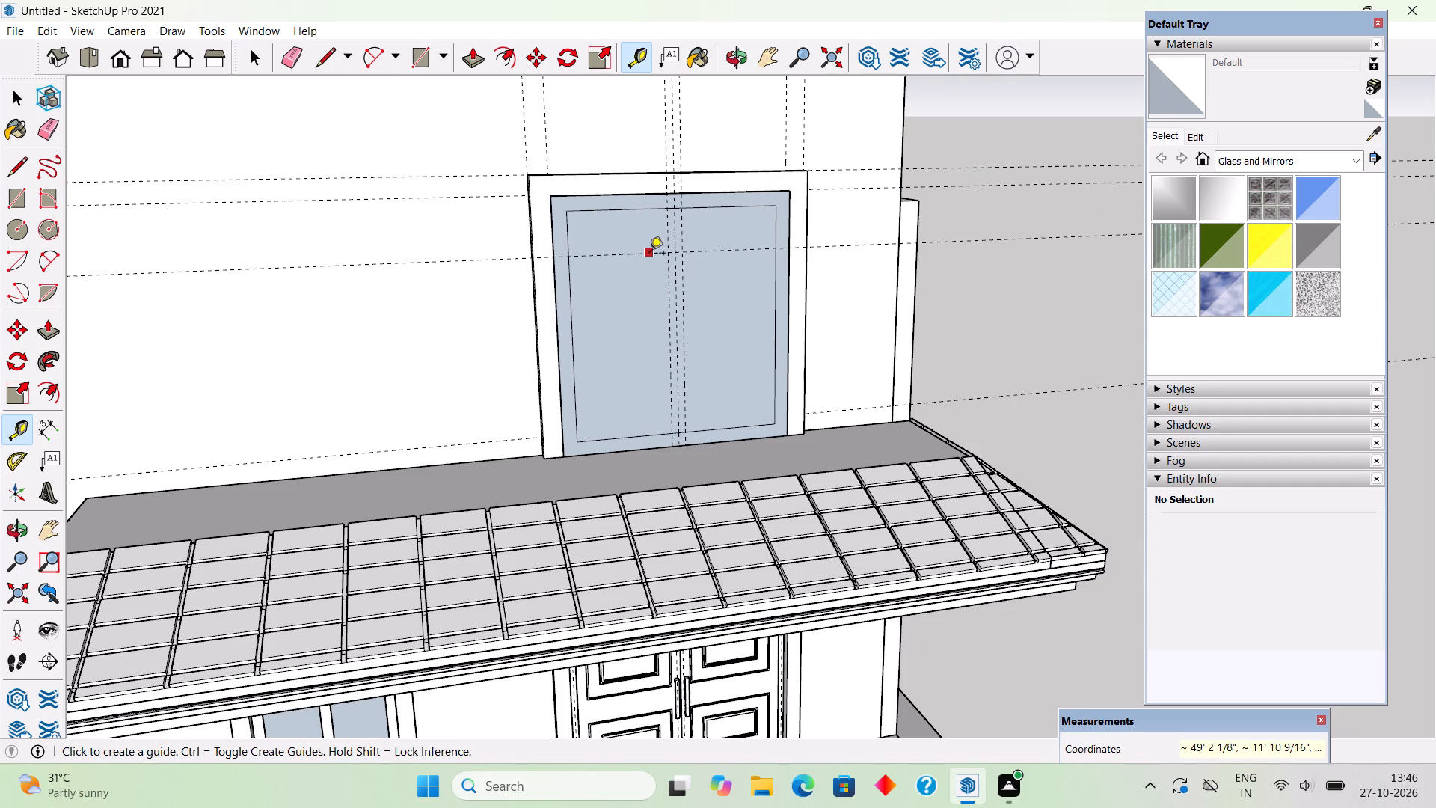
{"action": "left_click", "coordinate": [649, 254]}
{"action": "key", "text": "6"}
{"action": "key", "text": "shift+quotedbl"}
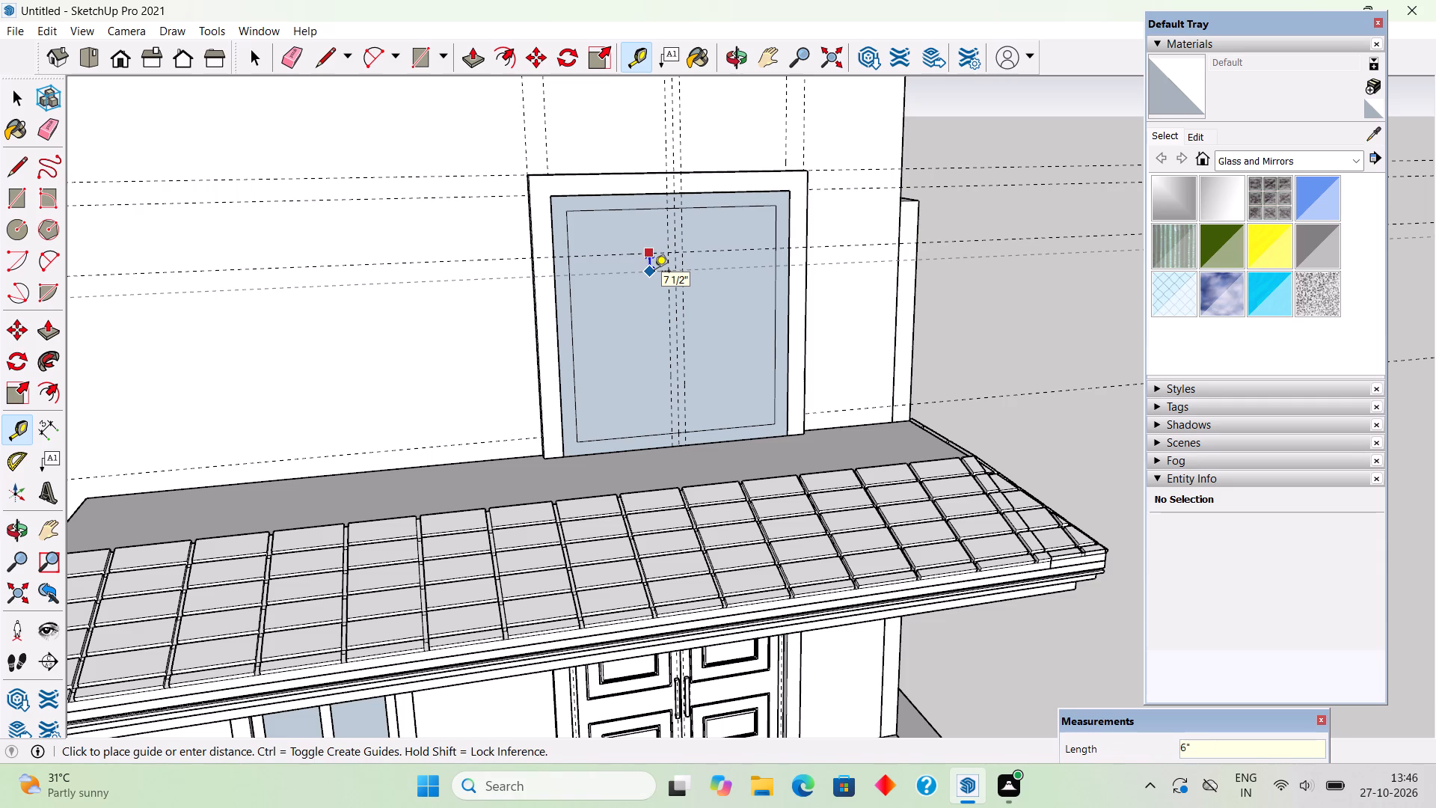
{"action": "key", "text": "Return"}
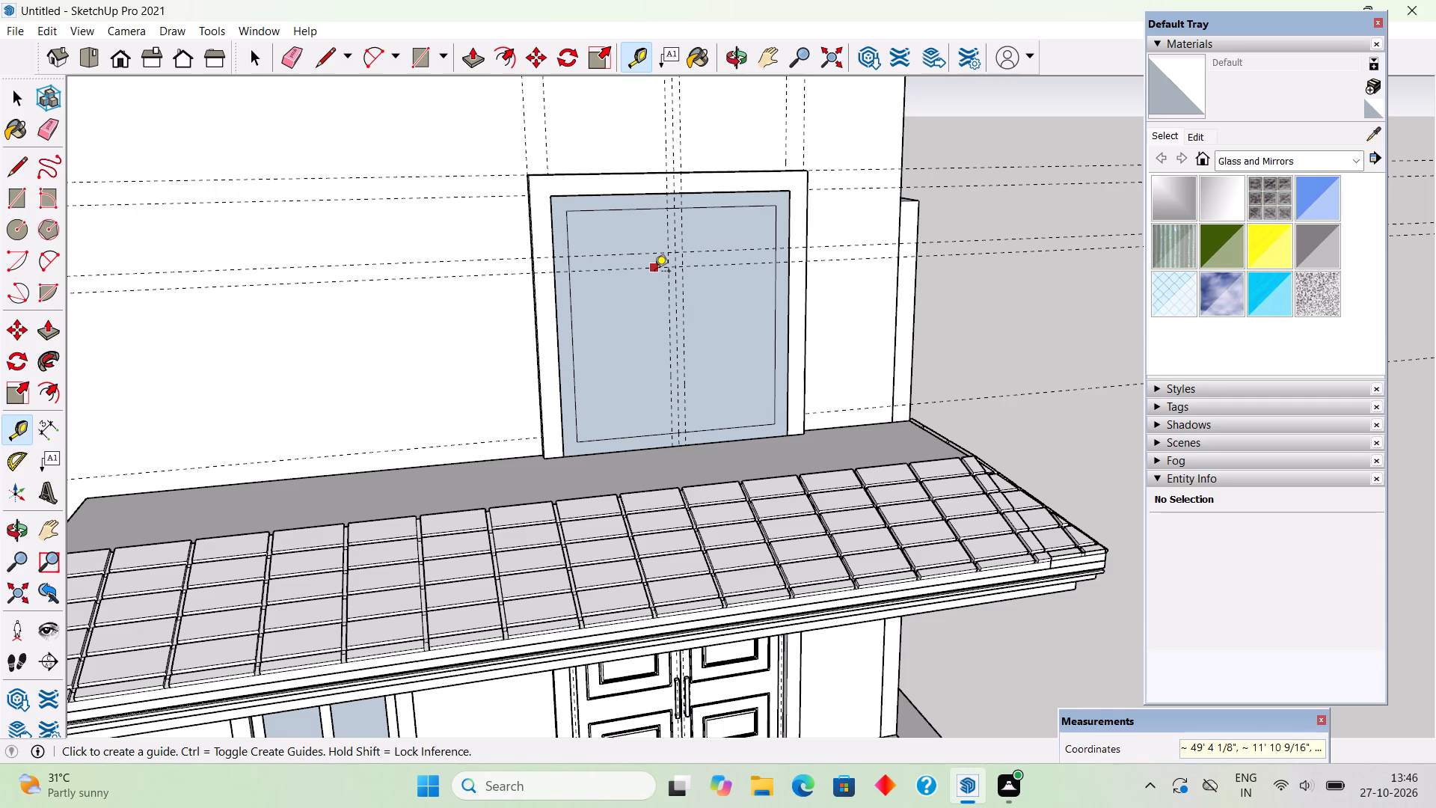
{"action": "key", "text": "space"}
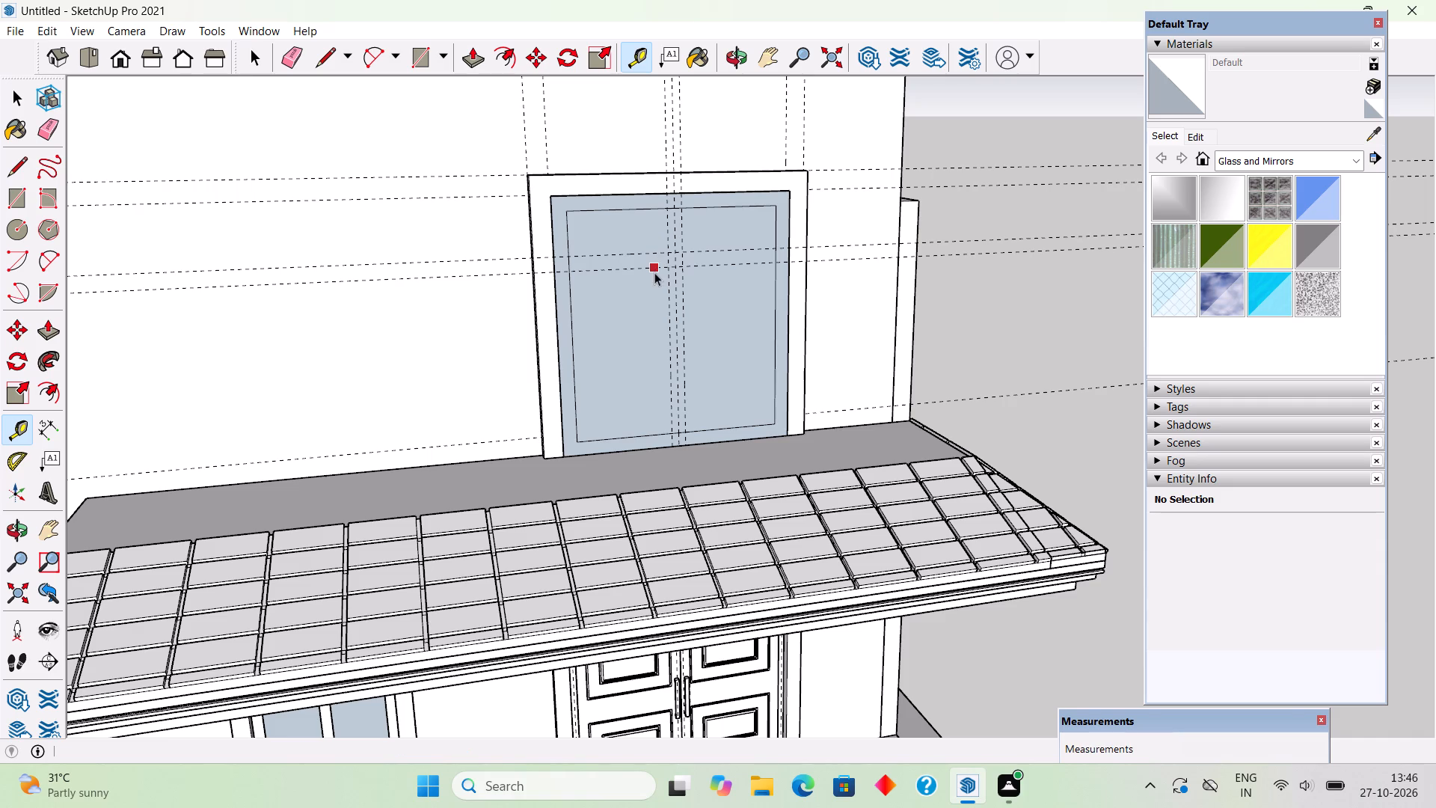
Draw a 7' 4" line along the upper horizontal guide between the inner outline's two side edges.
{"action": "scroll", "coordinate": [672, 285], "scroll_direction": "up", "scroll_amount": 4}
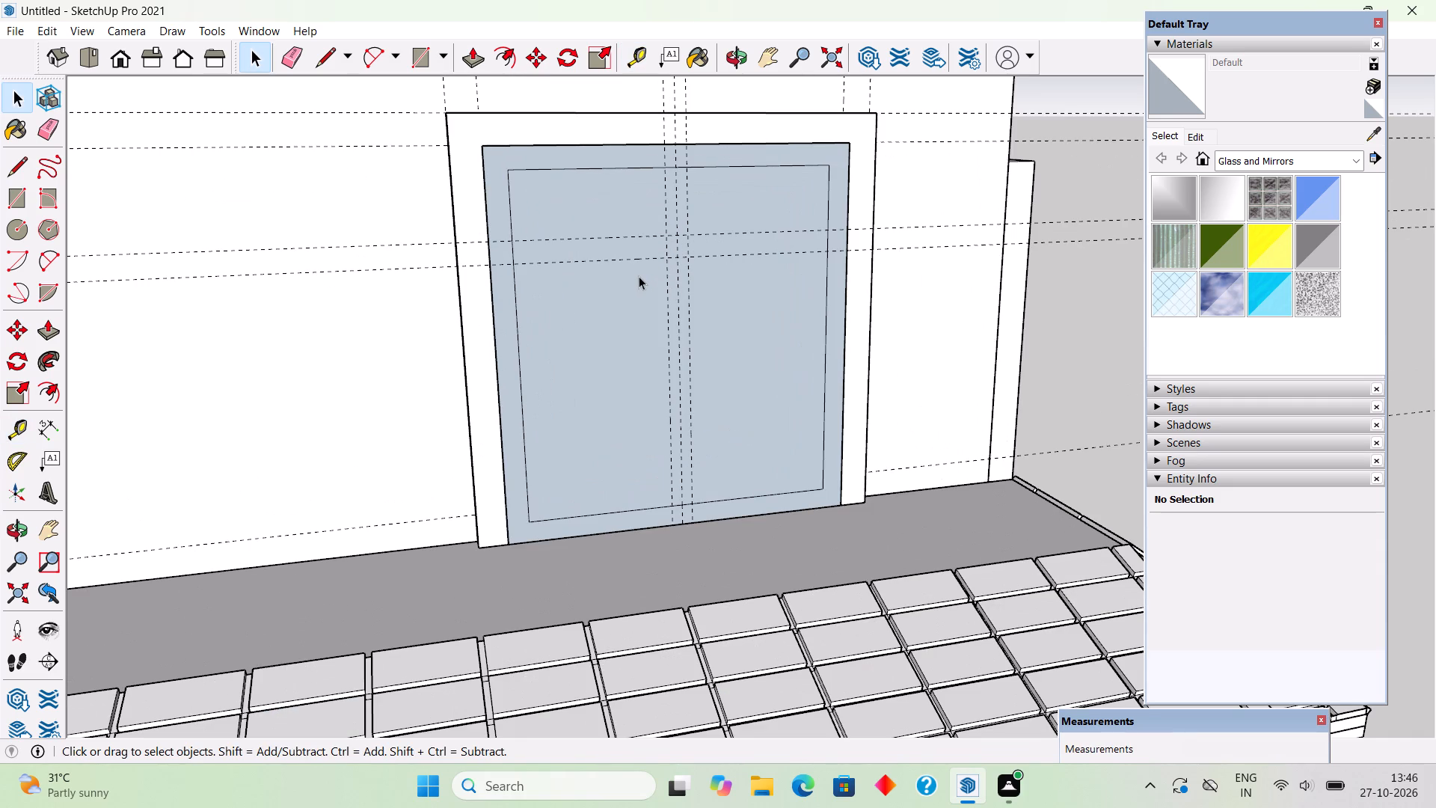
{"action": "key", "text": "l"}
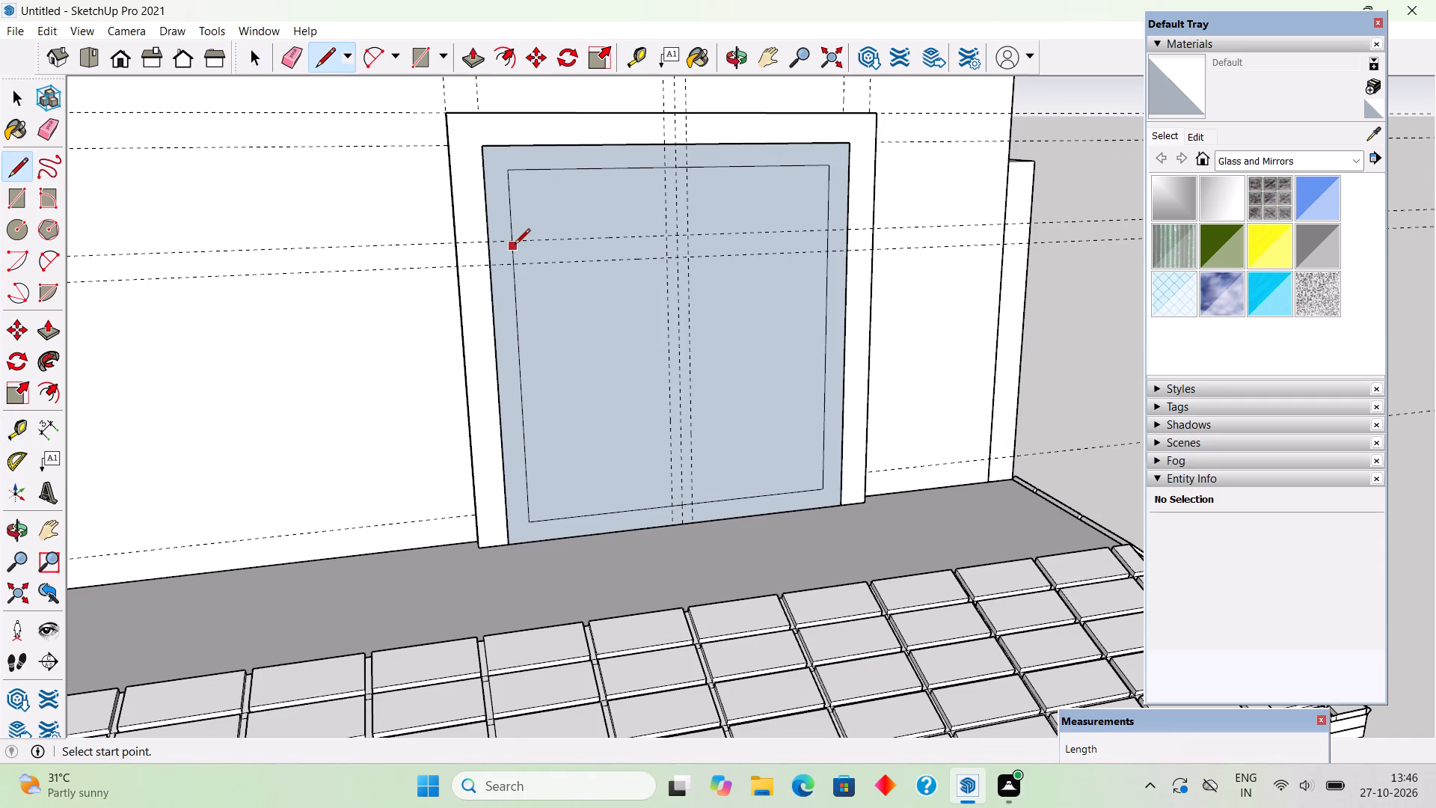
{"action": "left_click", "coordinate": [515, 242]}
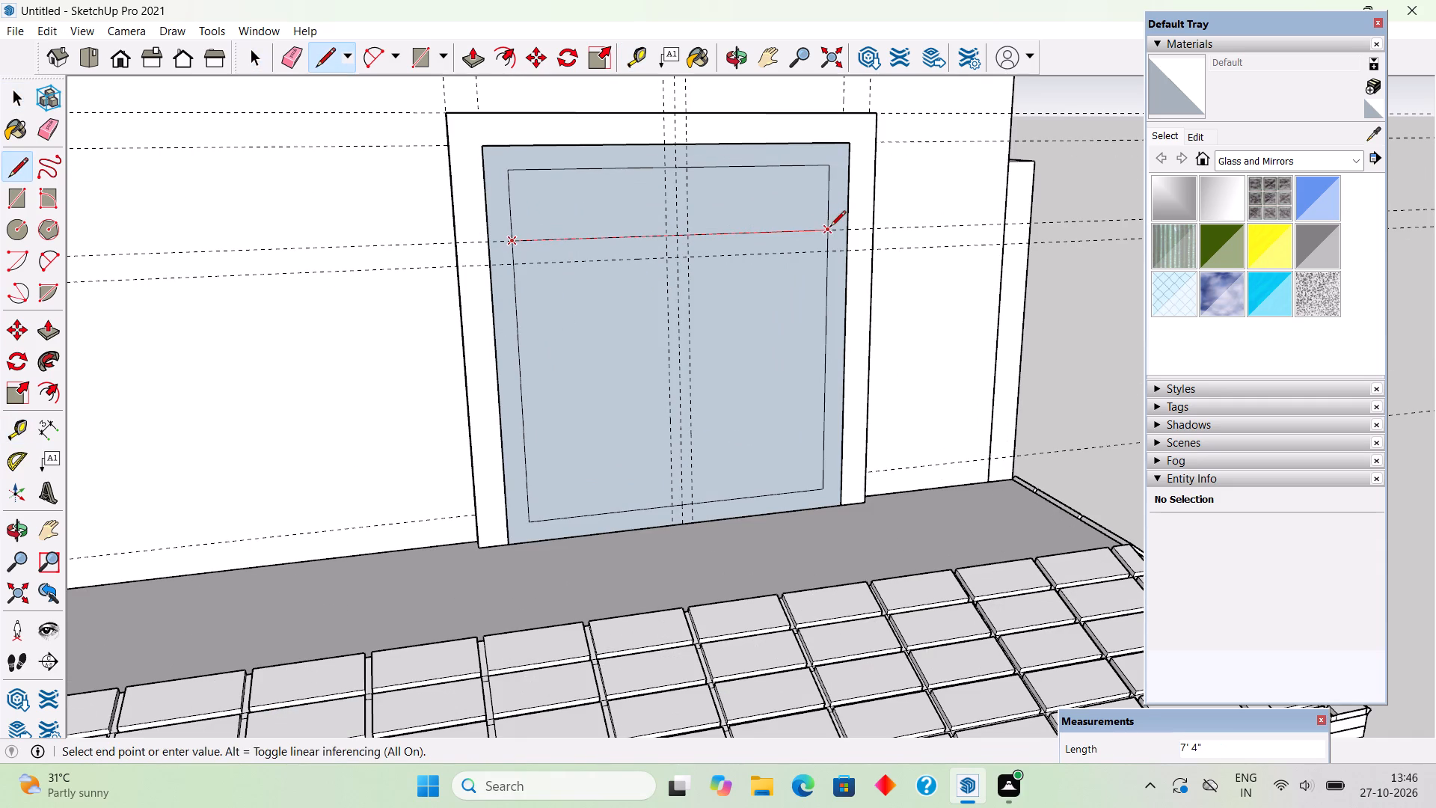
{"action": "left_click", "coordinate": [830, 228]}
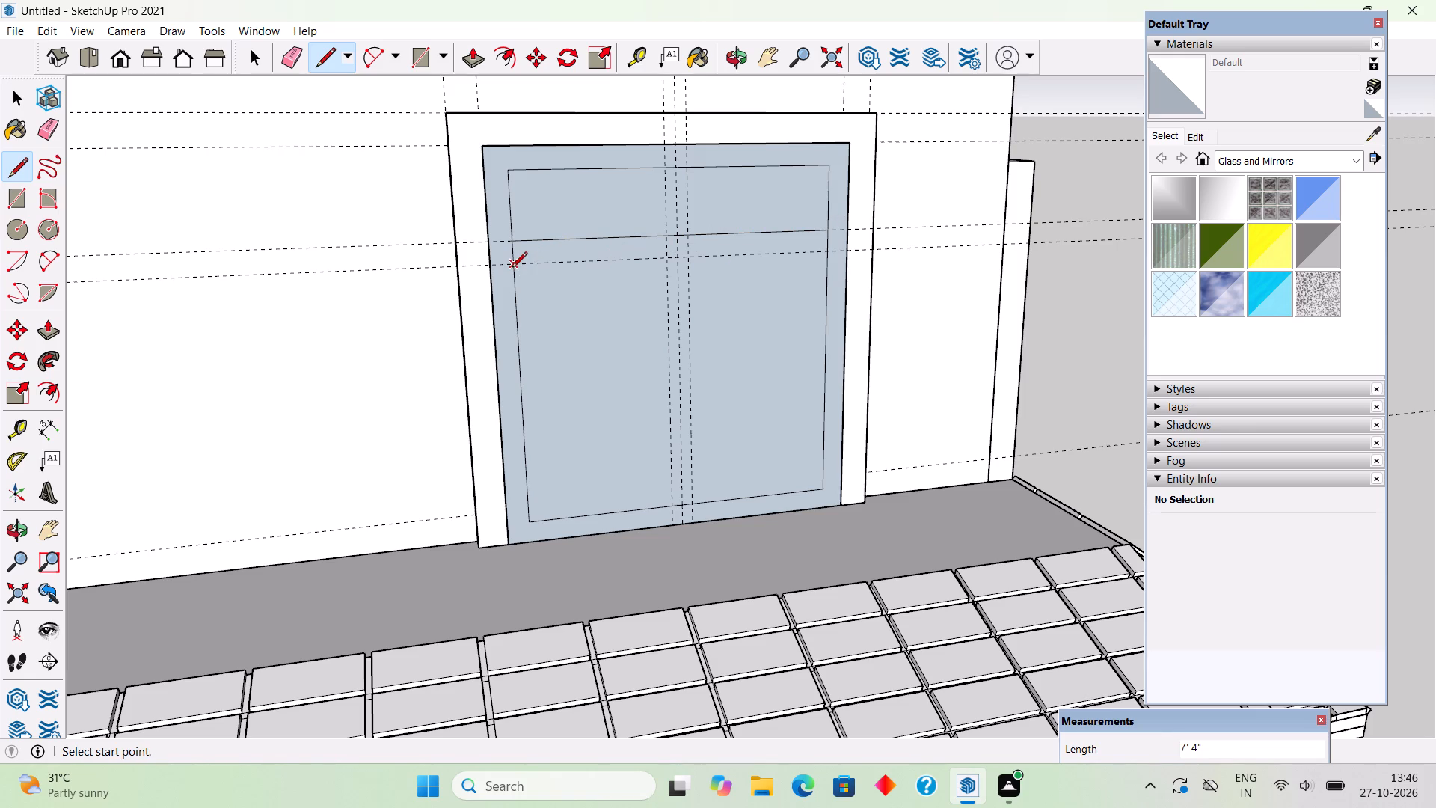
Draw a 7' 4" line along the lower horizontal guide between the inner outline's two side edges.
{"action": "left_click", "coordinate": [512, 267]}
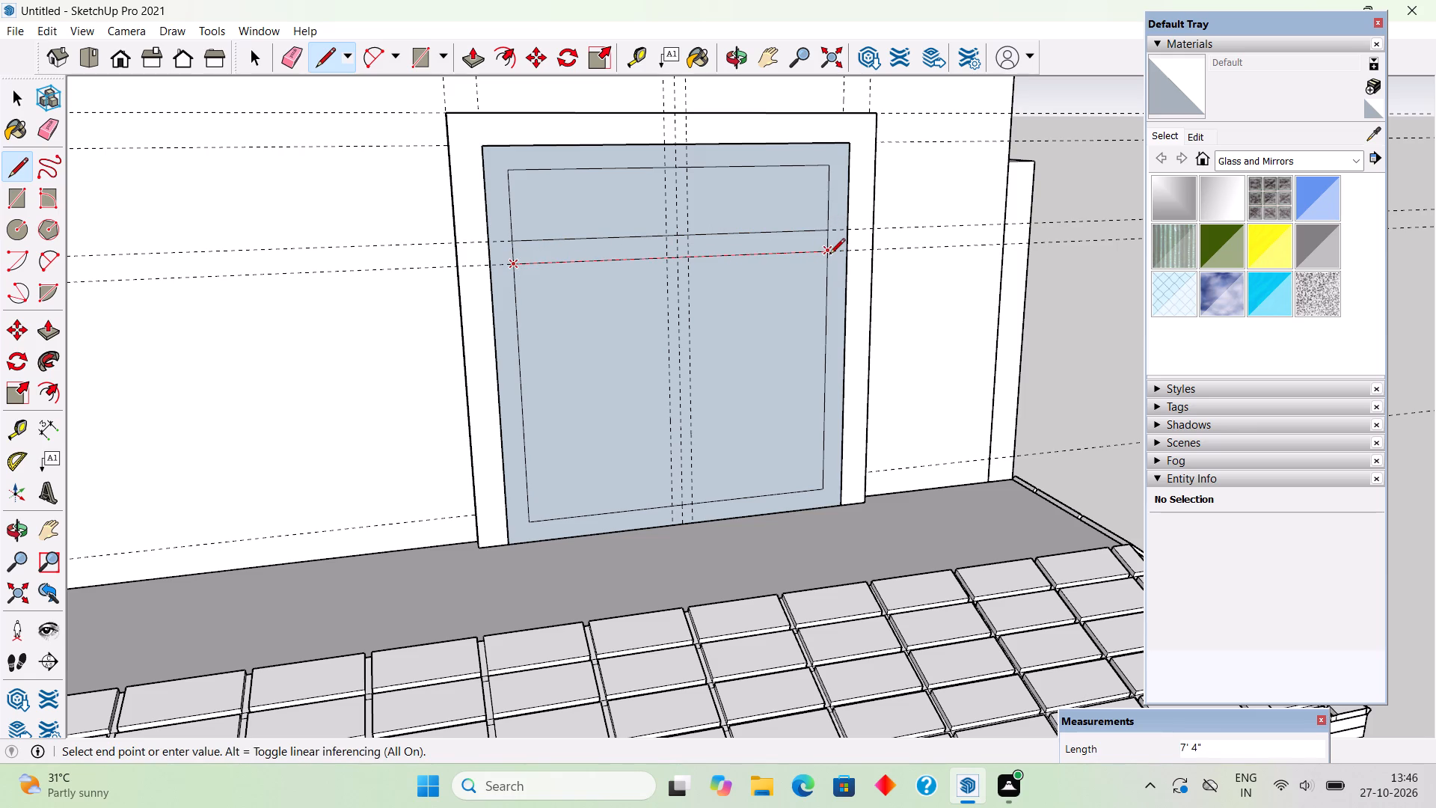
{"action": "left_click", "coordinate": [829, 255]}
Draw two 8' vertical lines along the guides beside the centre guide, between the inner outline's top and bottom edges.
{"action": "left_click", "coordinate": [669, 510]}
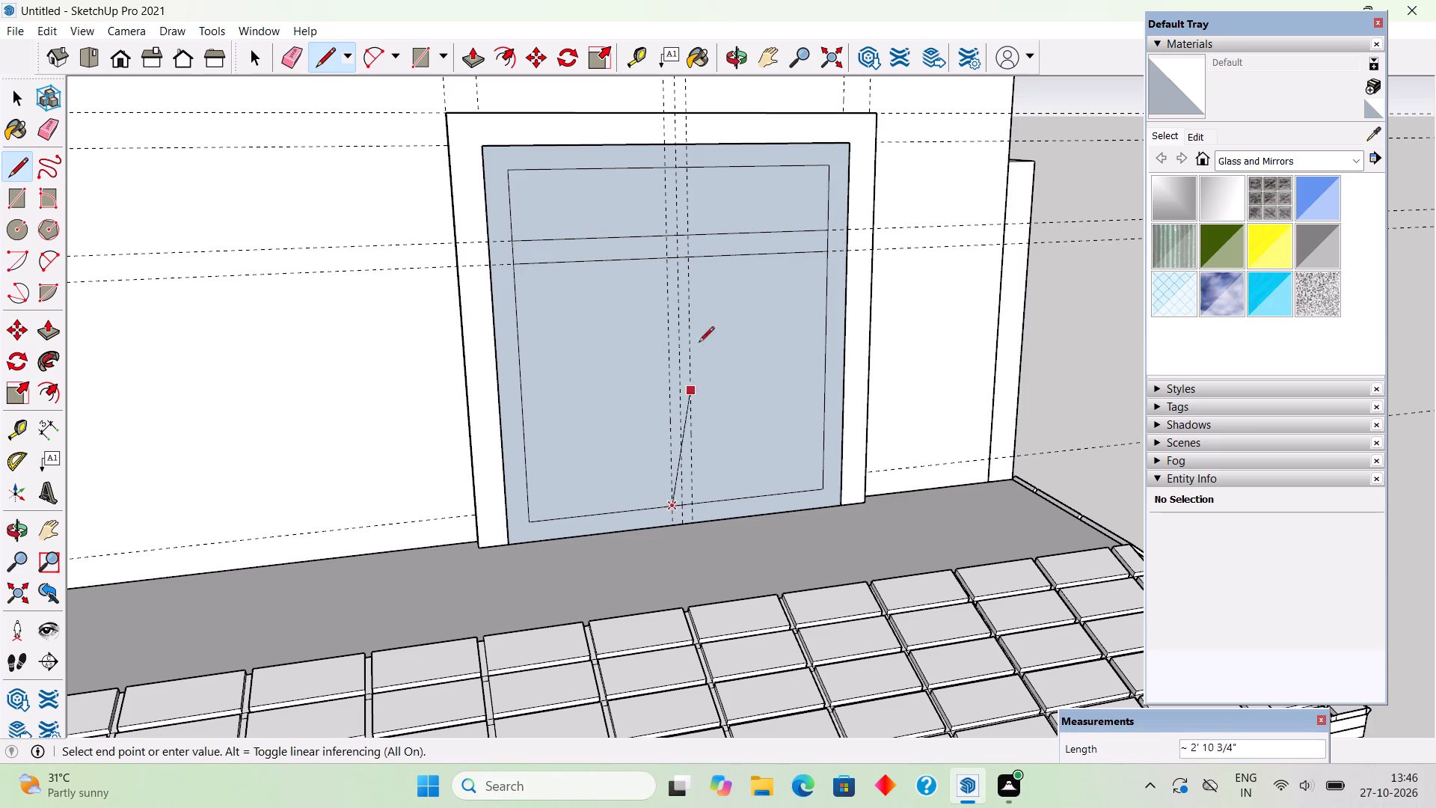
{"action": "left_click", "coordinate": [663, 168]}
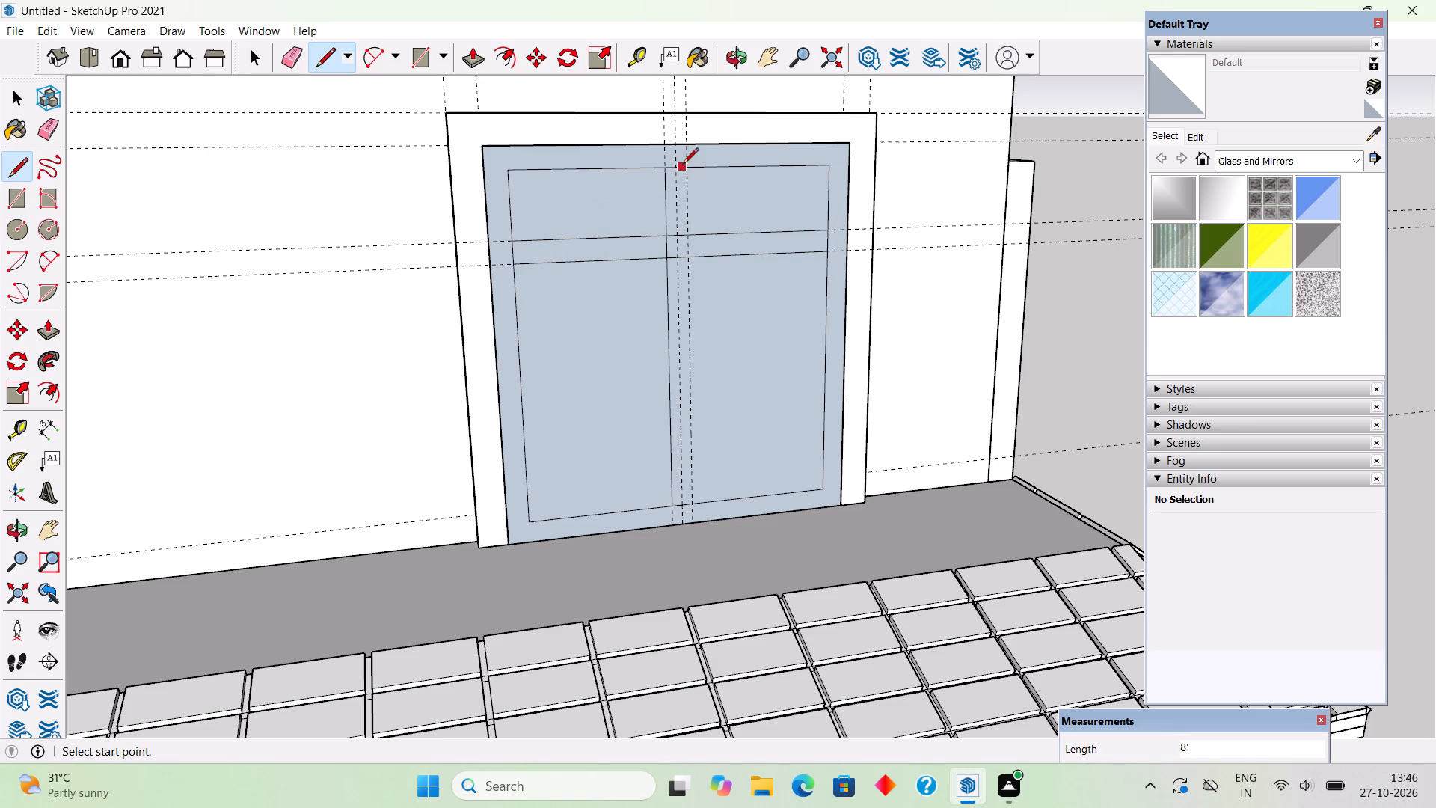
{"action": "left_click", "coordinate": [690, 169]}
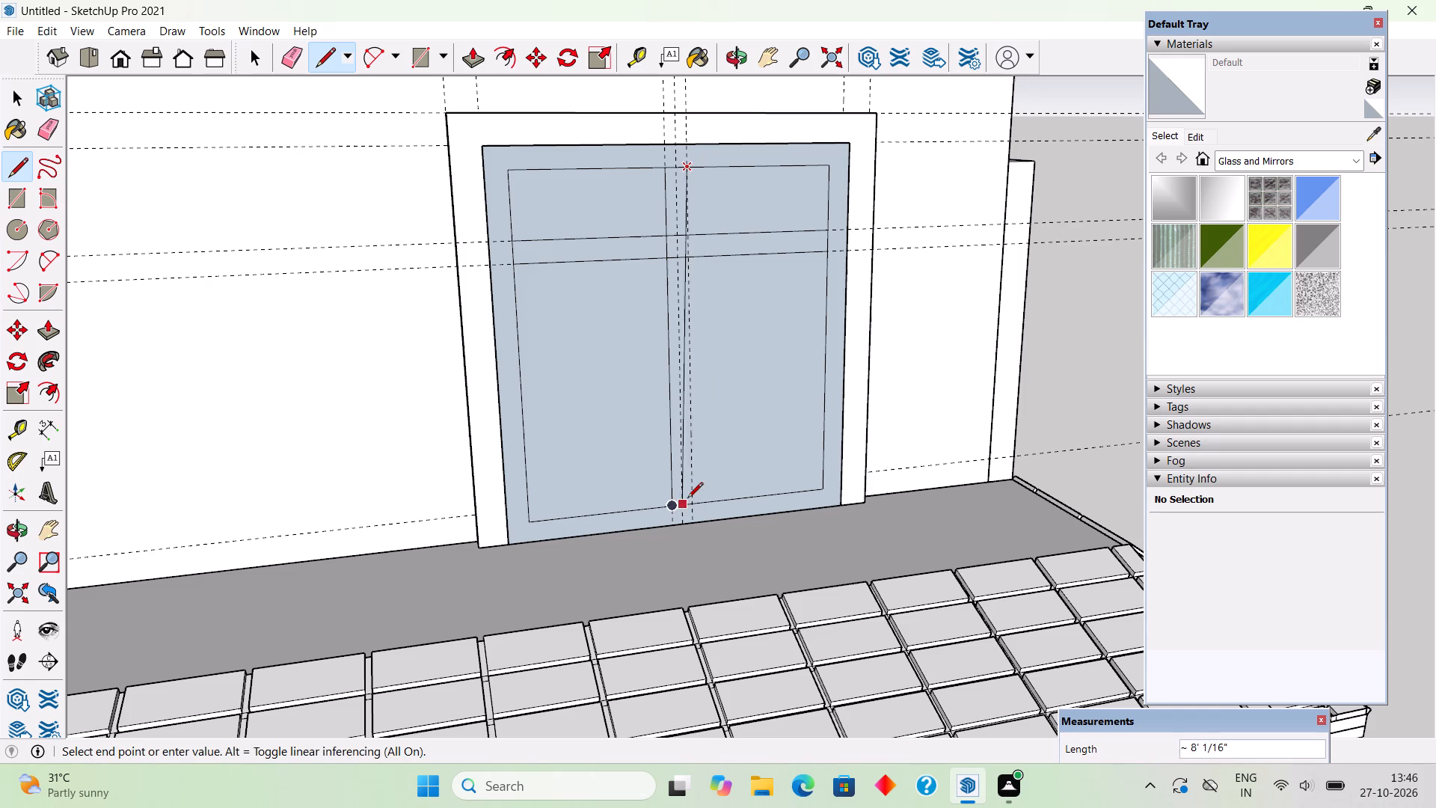
{"action": "left_click", "coordinate": [689, 506]}
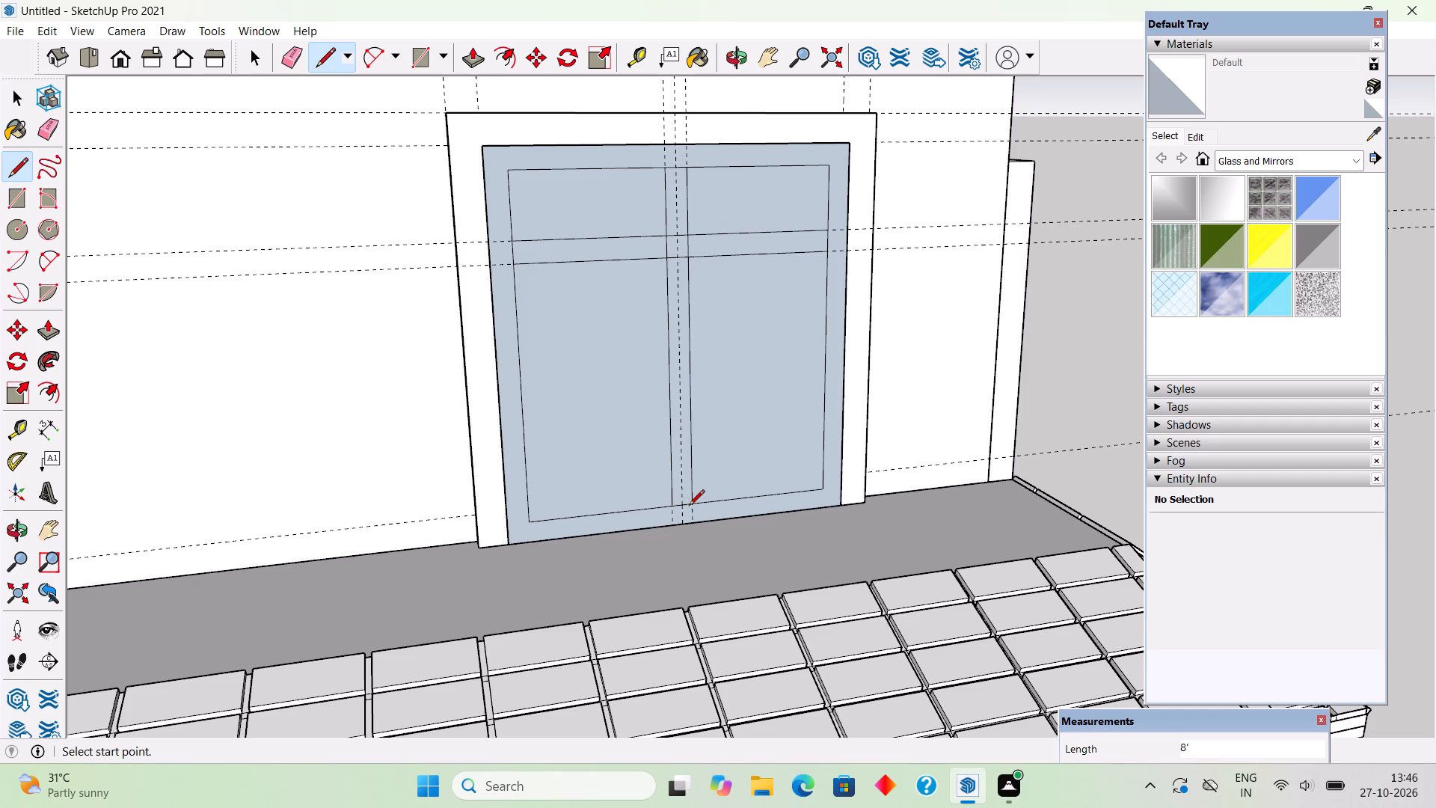
Erase the panel's dividing guides and the short edge segments crossing the middle bars, separating the inner outline into four panes.
{"action": "key", "text": "e"}
{"action": "left_click", "coordinate": [681, 504]}
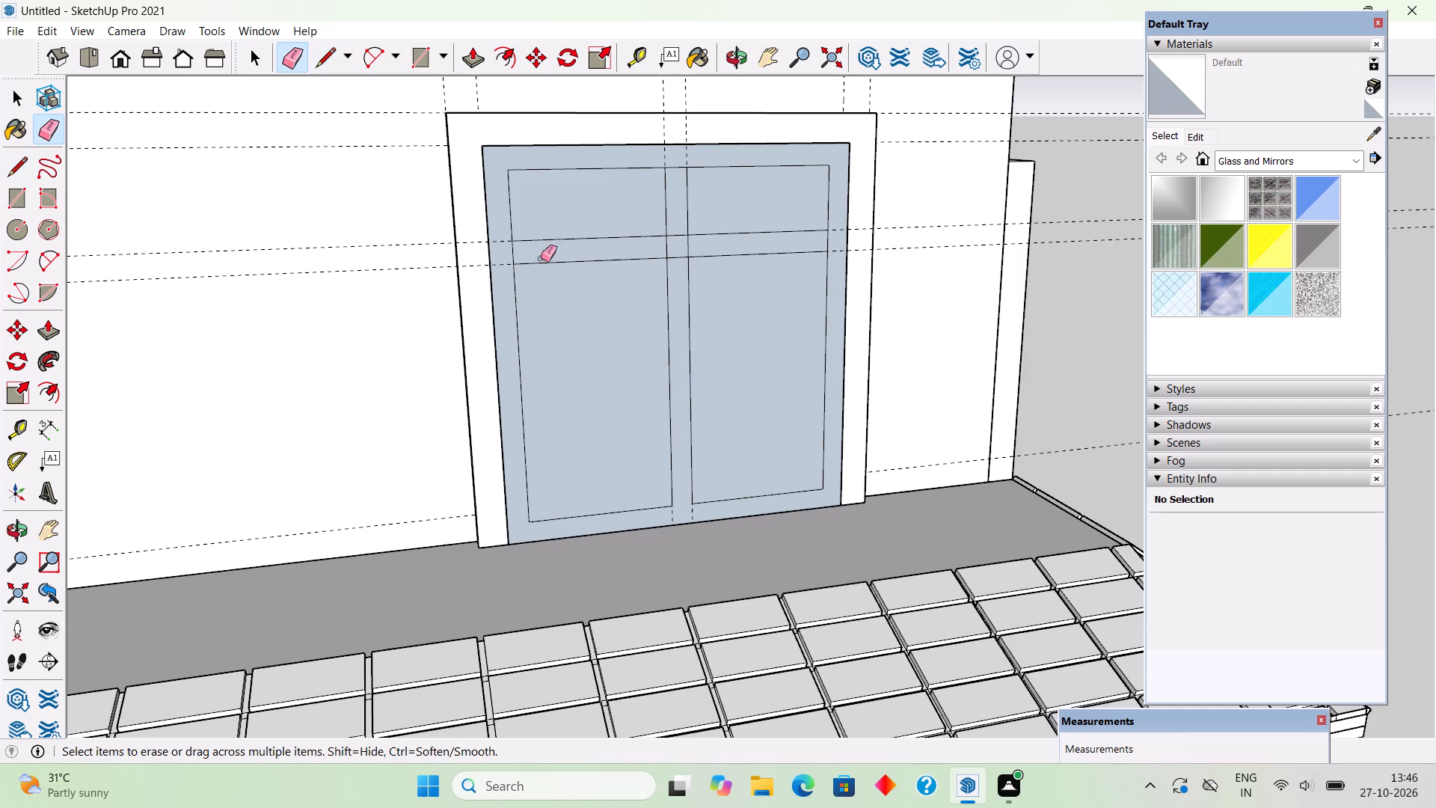
{"action": "left_click", "coordinate": [514, 254]}
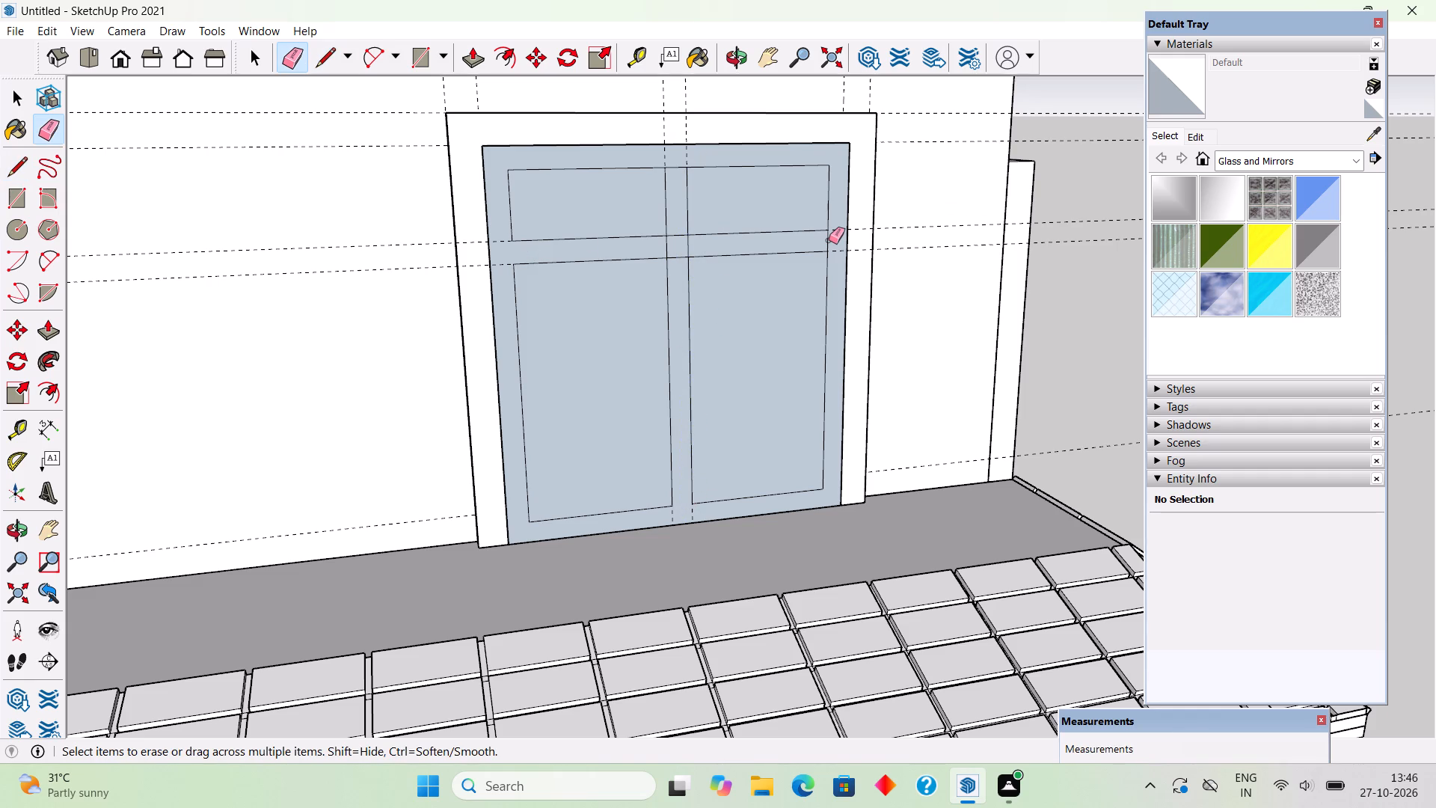
{"action": "left_click", "coordinate": [829, 239]}
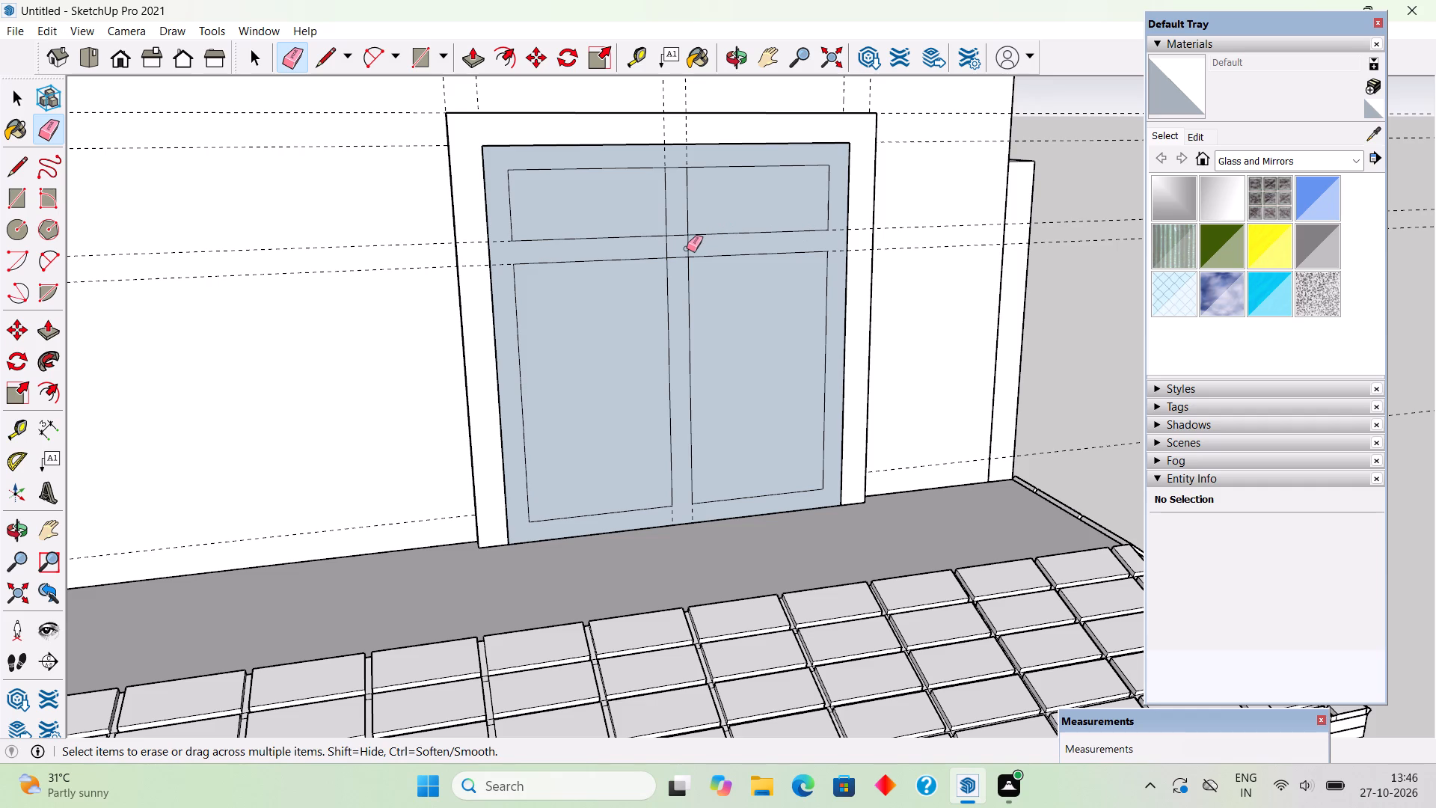
{"action": "left_click", "coordinate": [687, 248]}
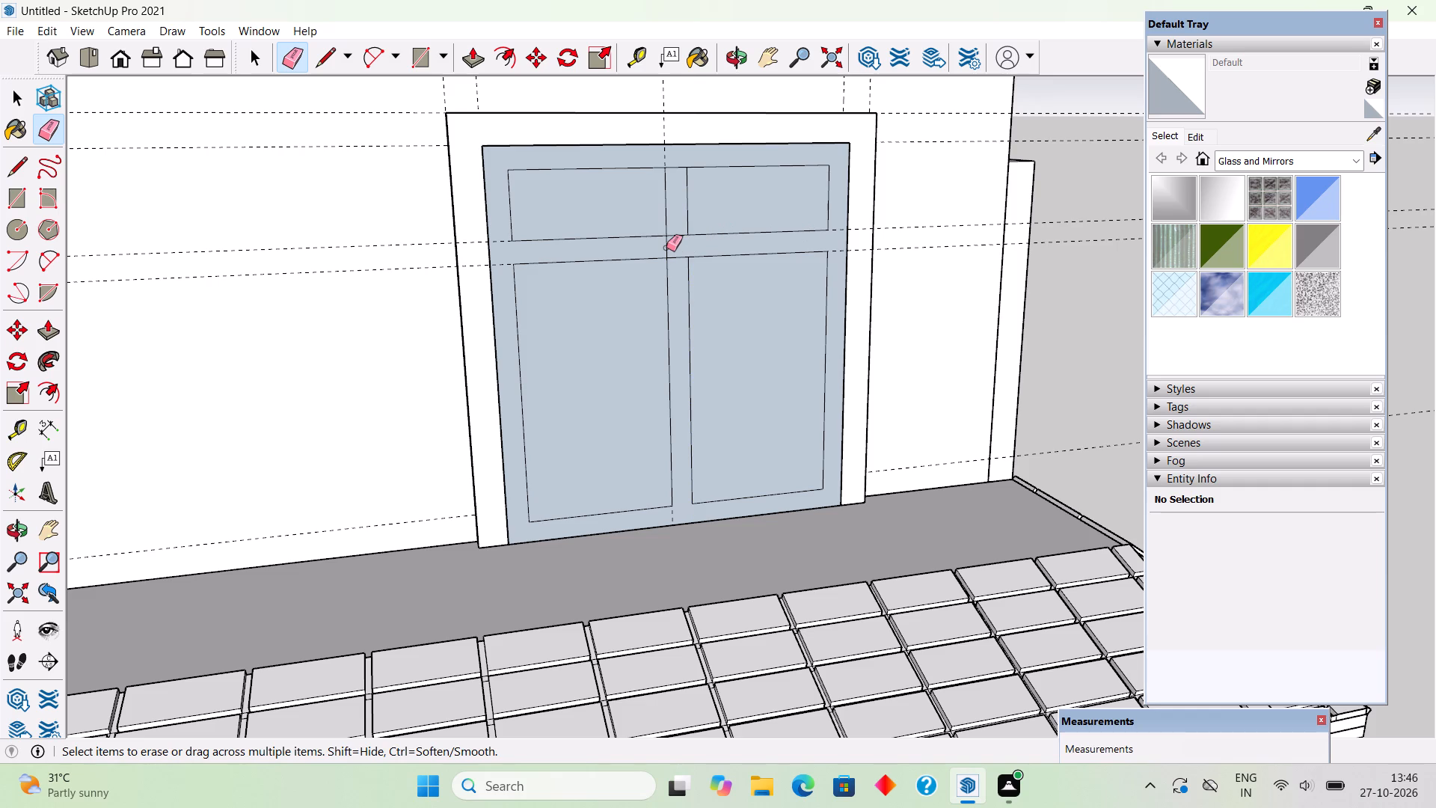
{"action": "left_click", "coordinate": [666, 248]}
{"action": "left_click", "coordinate": [674, 234]}
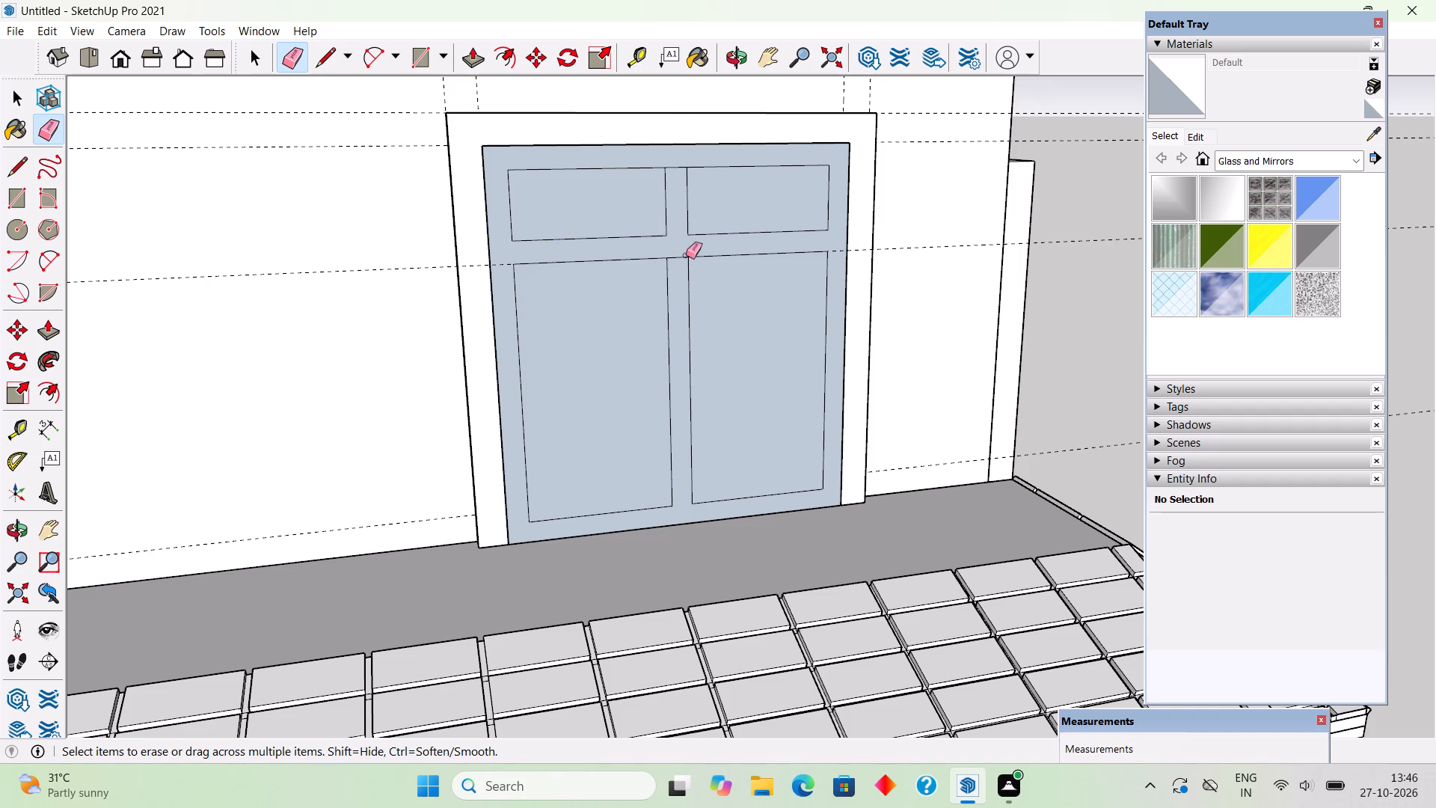
{"action": "left_click", "coordinate": [682, 259]}
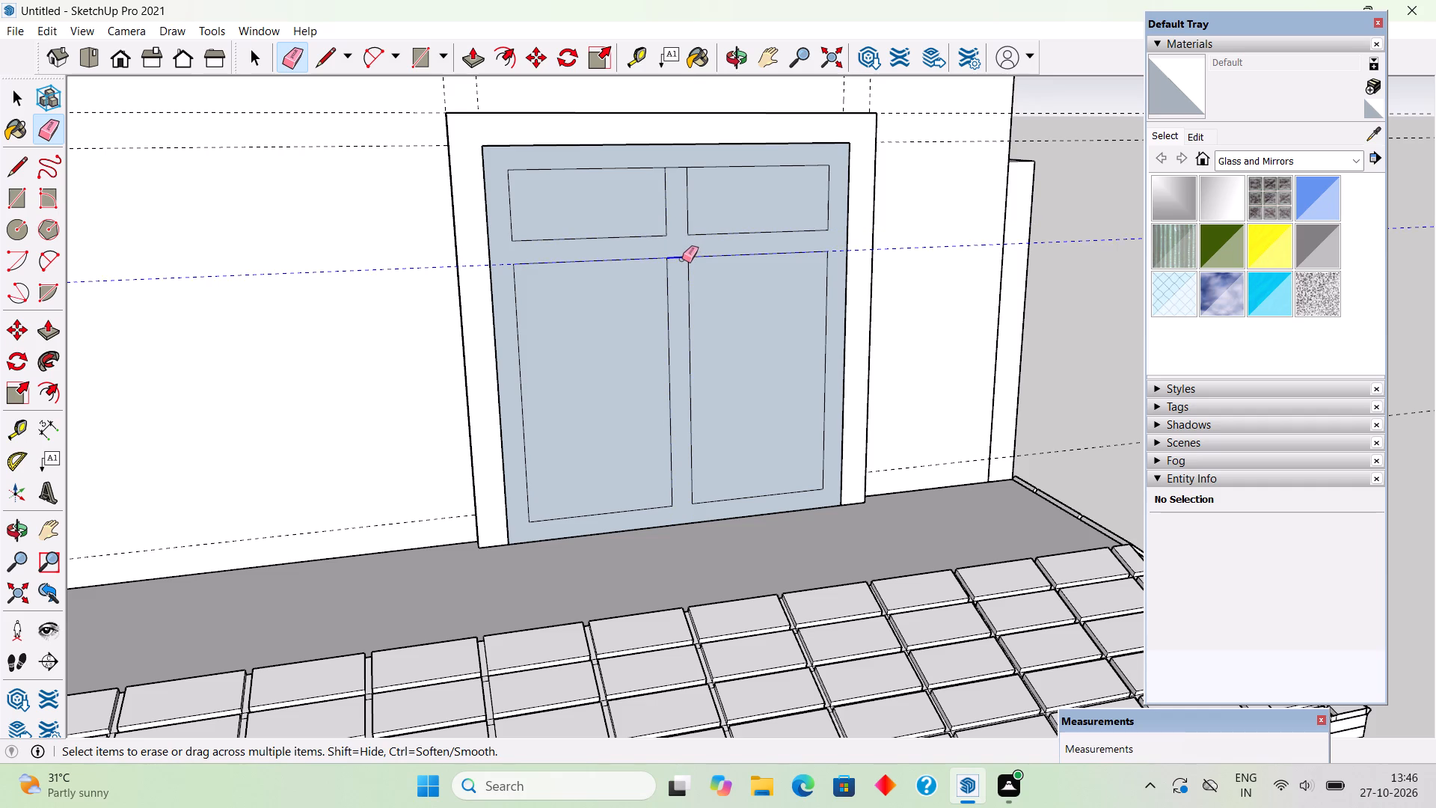
{"action": "left_click", "coordinate": [678, 172]}
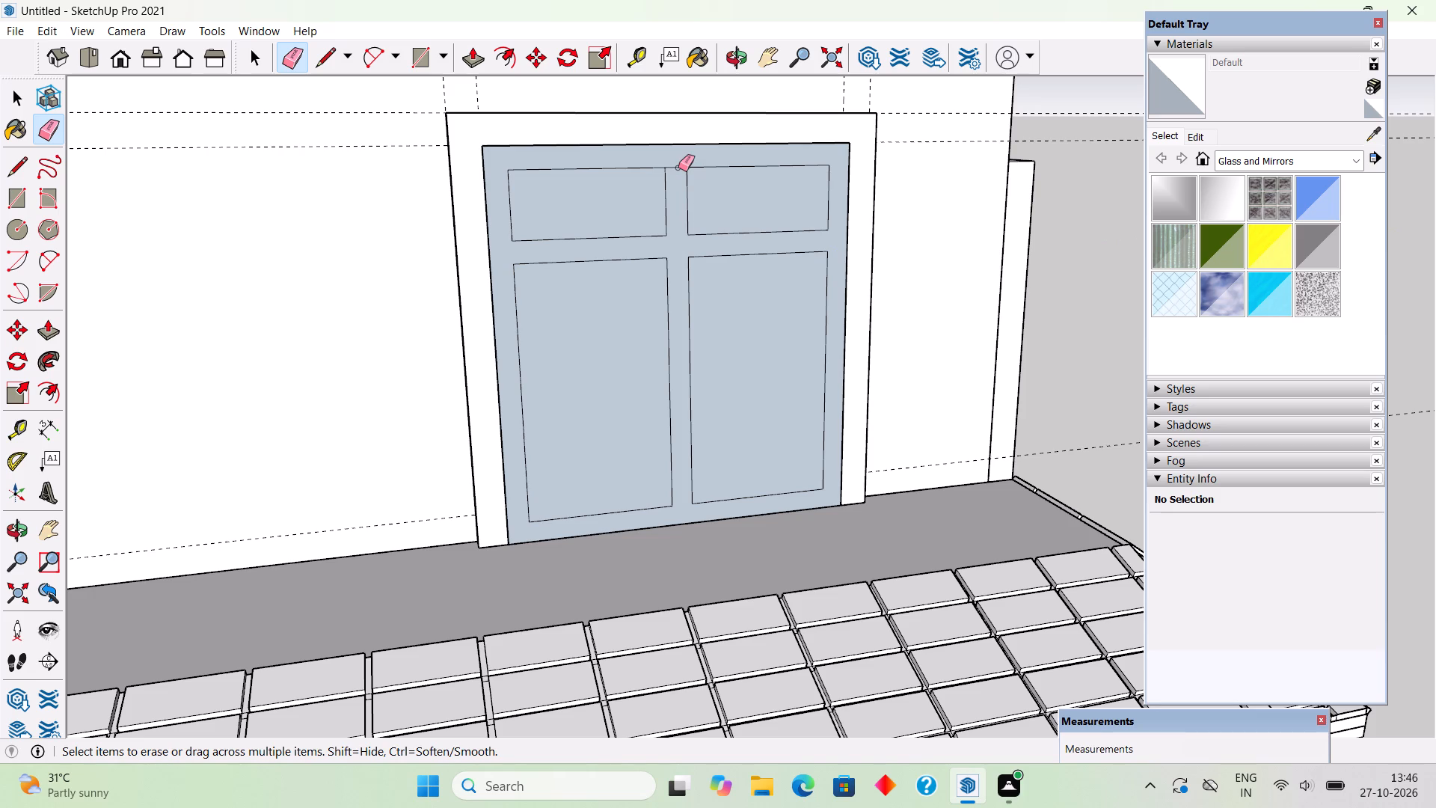
{"action": "left_click", "coordinate": [678, 167]}
Delete the two lower and two upper pane faces to open the window frame.
{"action": "key", "text": "space"}
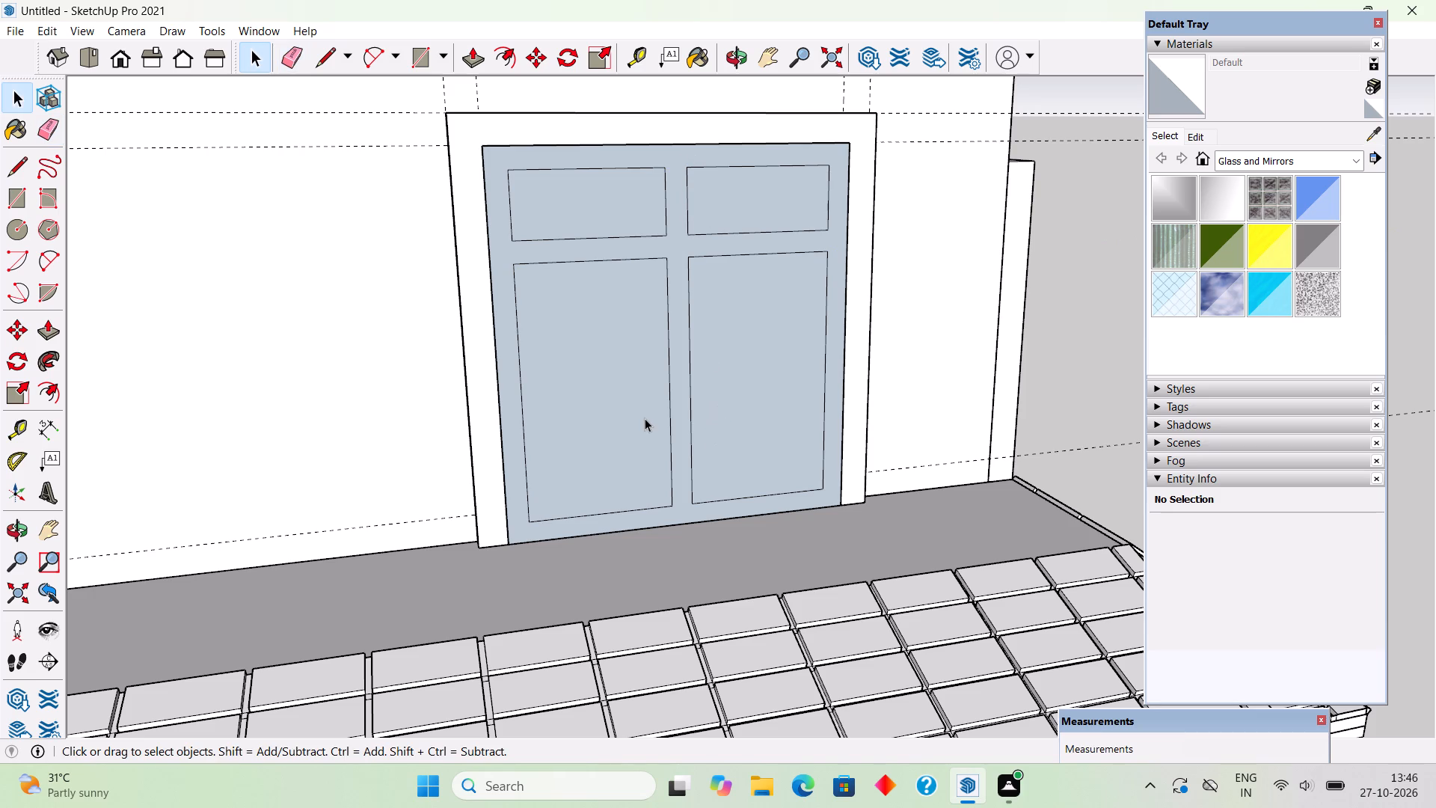
{"action": "left_click", "coordinate": [645, 418]}
{"action": "key", "text": "Delete"}
{"action": "left_click", "coordinate": [743, 423]}
{"action": "key", "text": "Delete"}
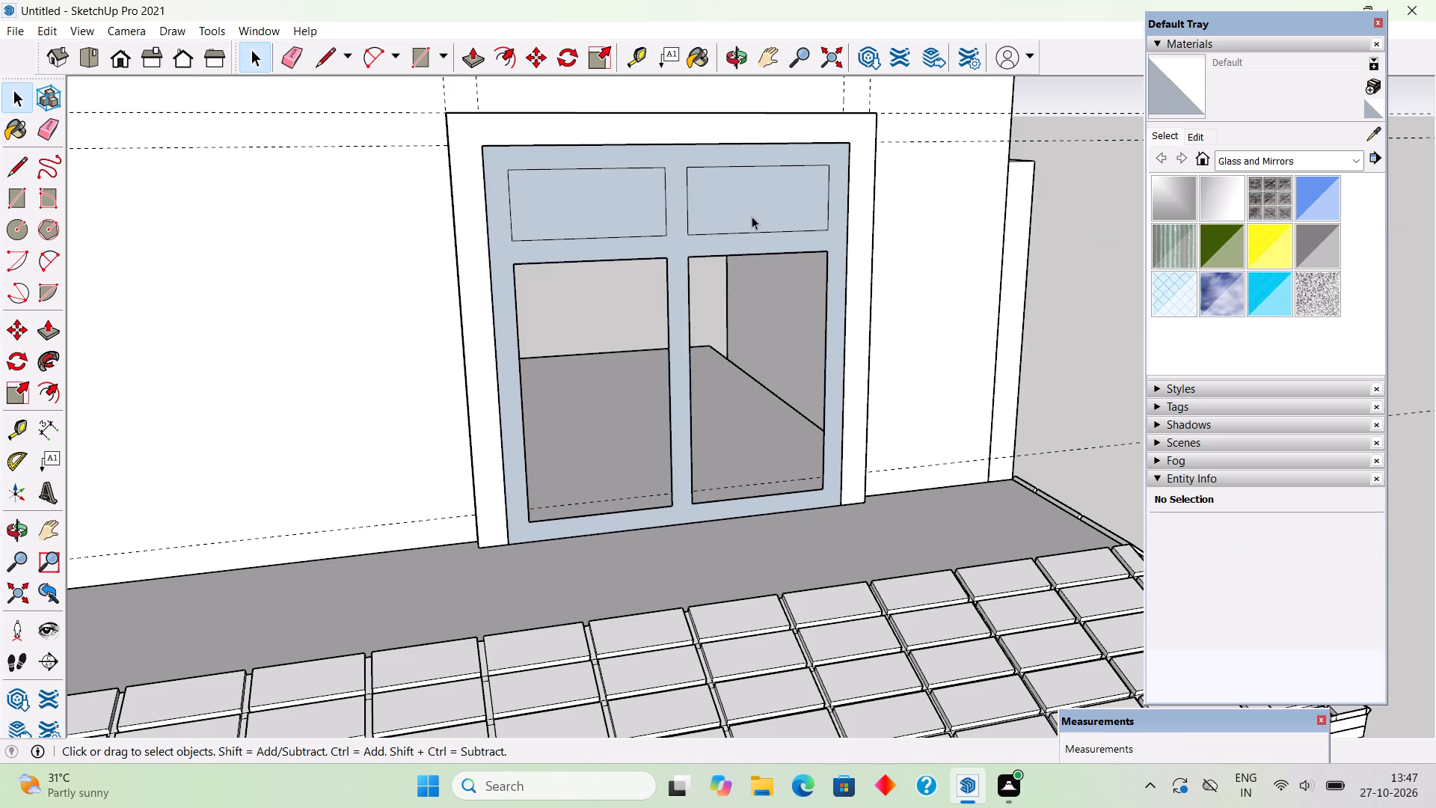
{"action": "left_click", "coordinate": [752, 216]}
{"action": "key", "text": "Delete"}
{"action": "left_click", "coordinate": [647, 195]}
{"action": "key", "text": "Delete"}
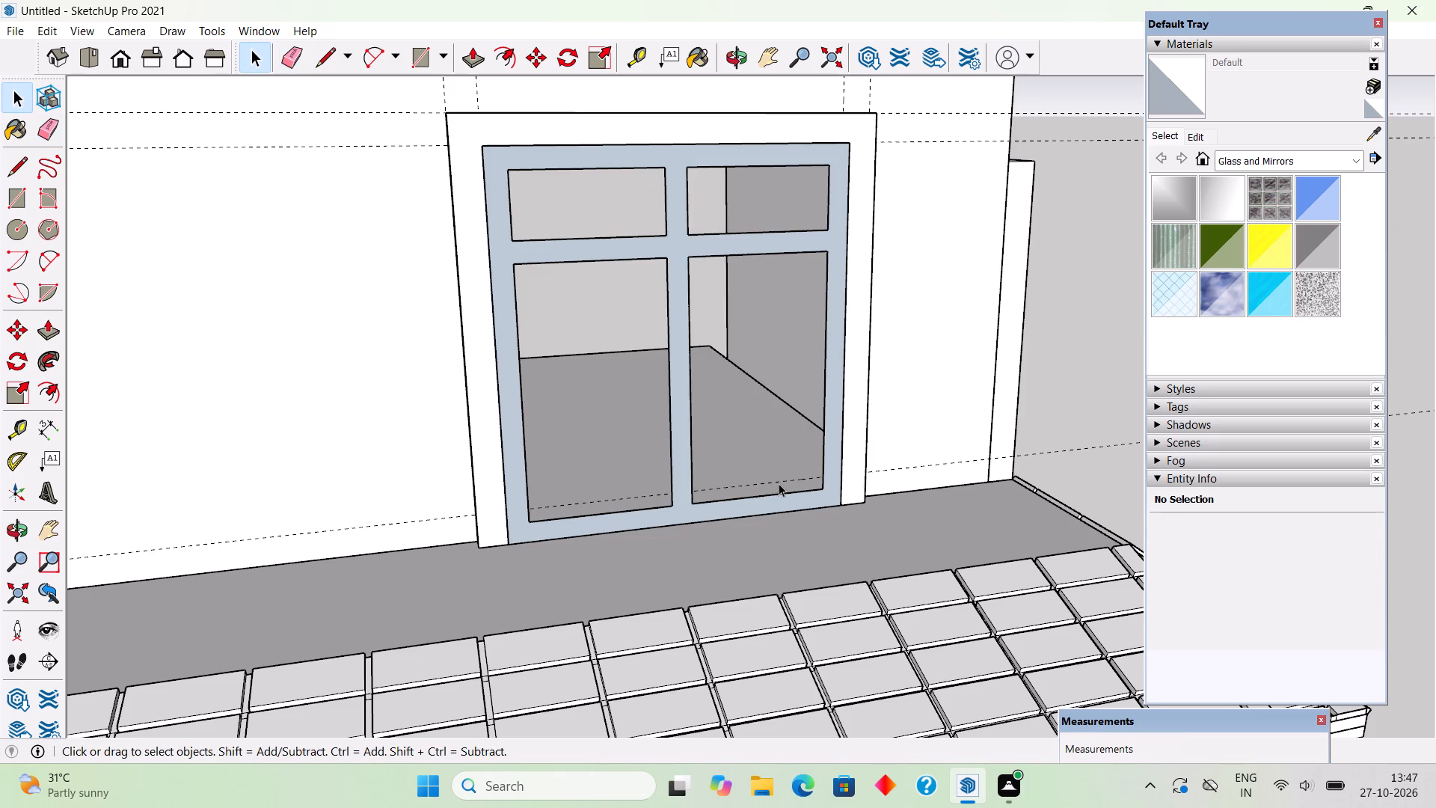
Push/Pull the window frame face outward by 5".
{"action": "key", "text": "p"}
{"action": "left_click", "coordinate": [794, 501]}
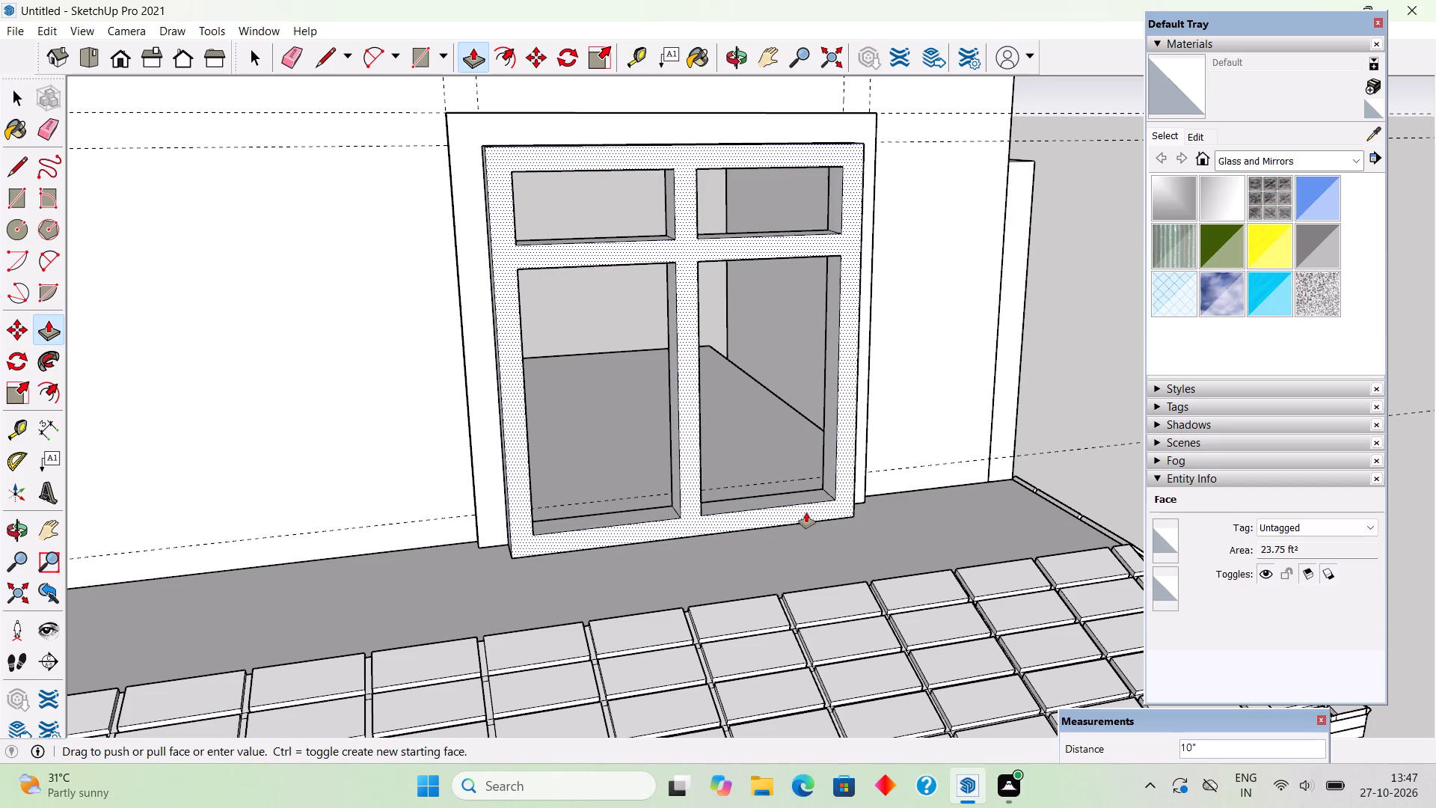
{"action": "type", "text": "5\""}
{"action": "key", "text": "Return"}
Make the whole extruded window frame a group.
{"action": "key", "text": "space"}
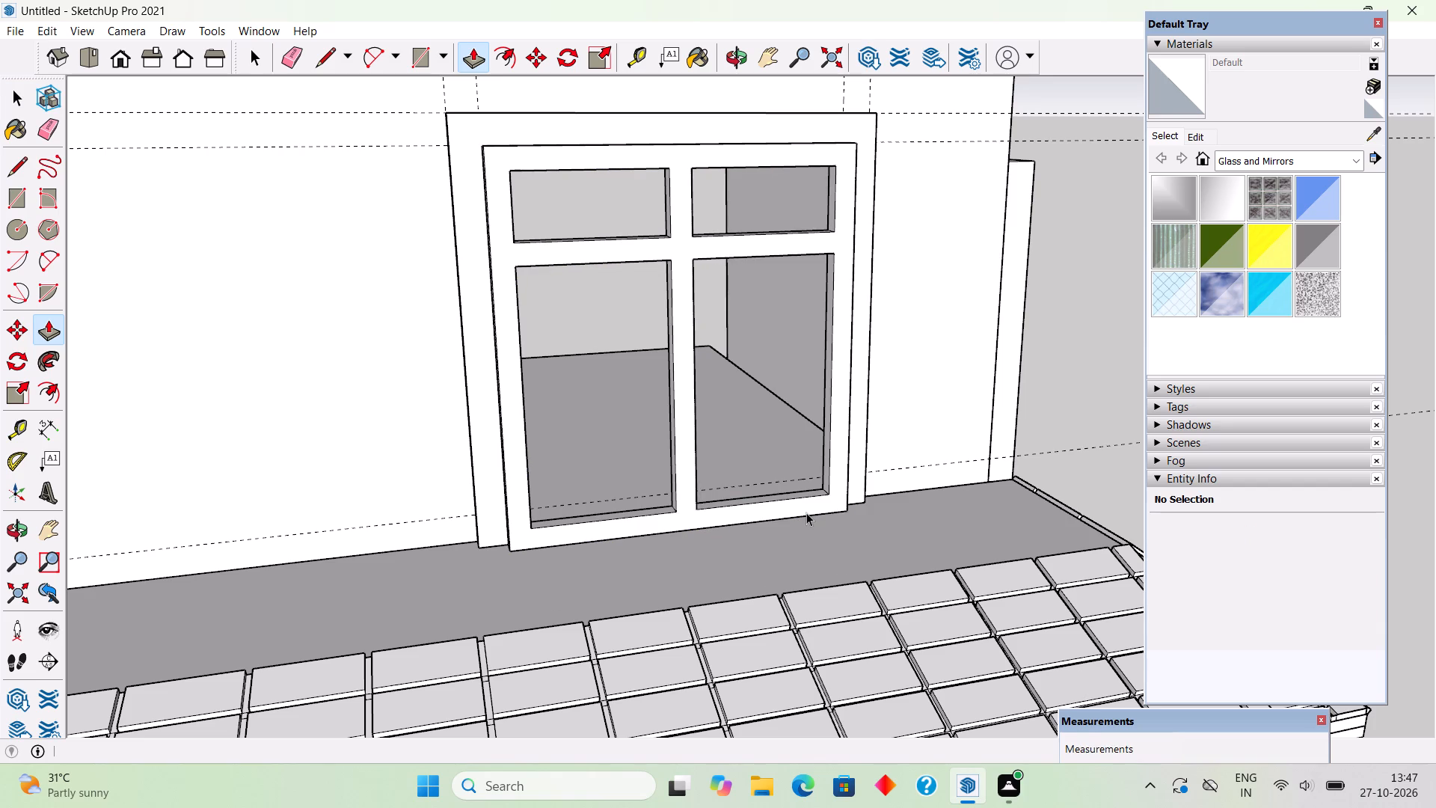
{"action": "triple_click", "coordinate": [806, 512]}
{"action": "right_click", "coordinate": [806, 512]}
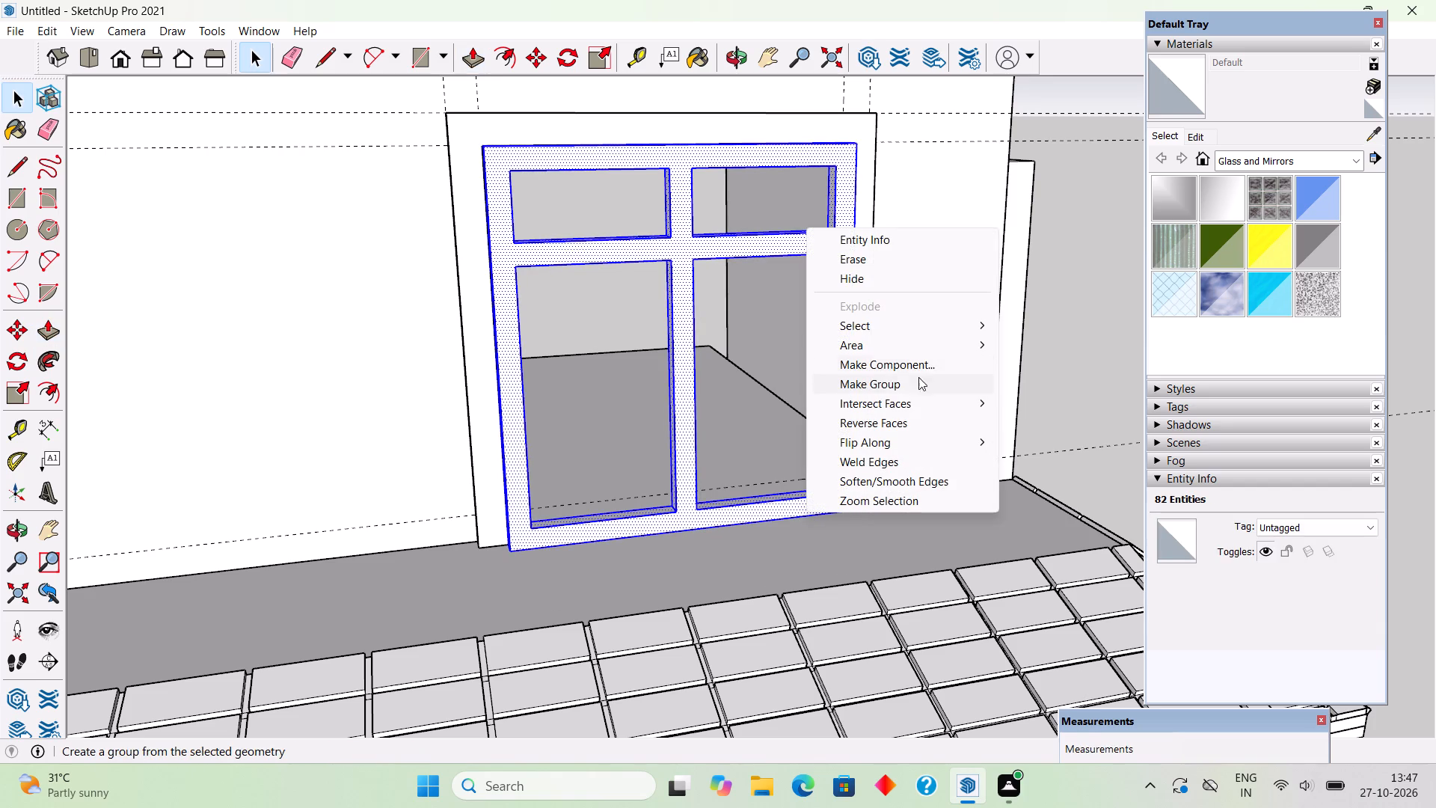
{"action": "left_click", "coordinate": [918, 388]}
Open the window frame group for editing and place a vertical guide along the middle mullion's centre, 3" from its edge.
{"action": "scroll", "coordinate": [927, 420], "scroll_direction": "down", "scroll_amount": 3}
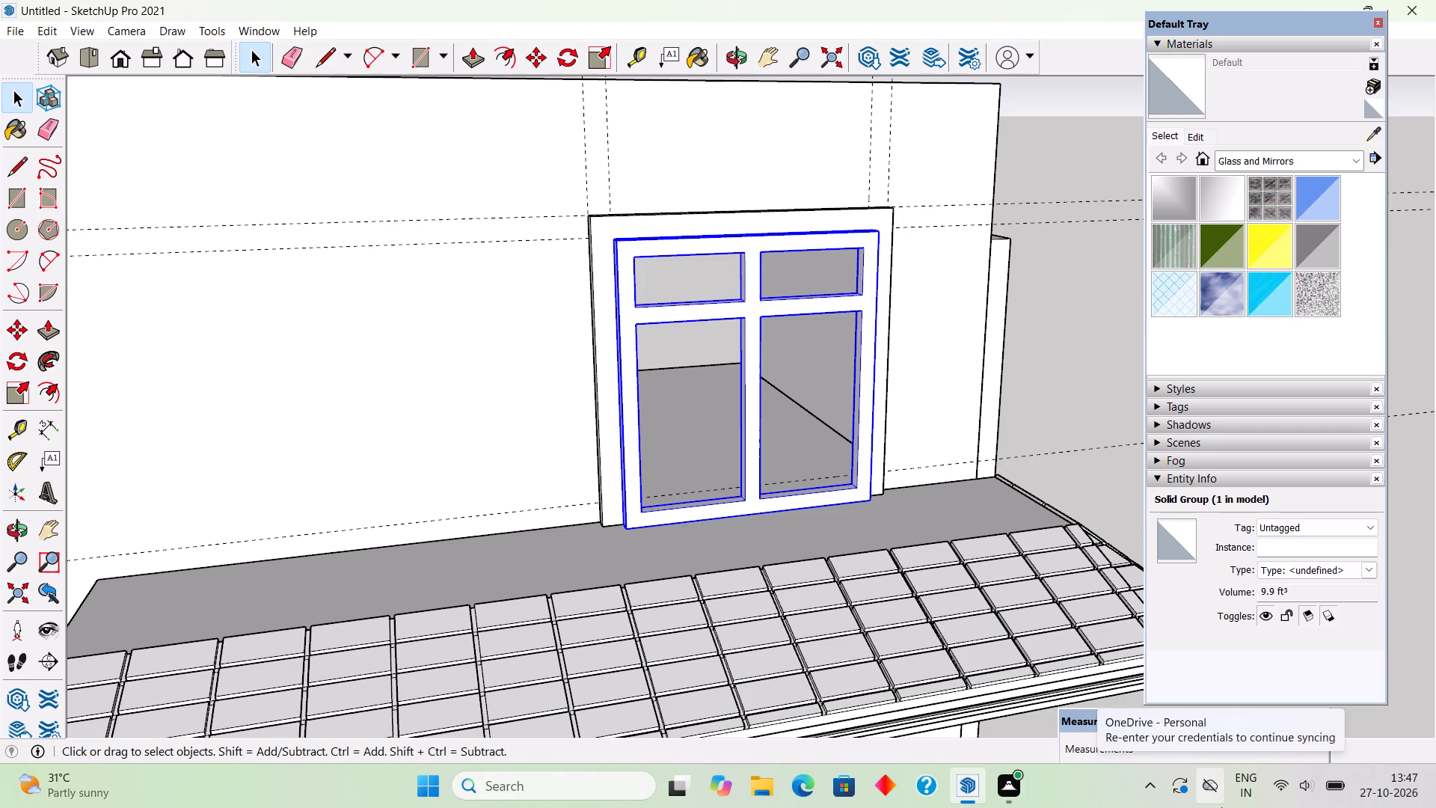
{"action": "scroll", "coordinate": [0, 635], "scroll_direction": "down", "scroll_amount": 4}
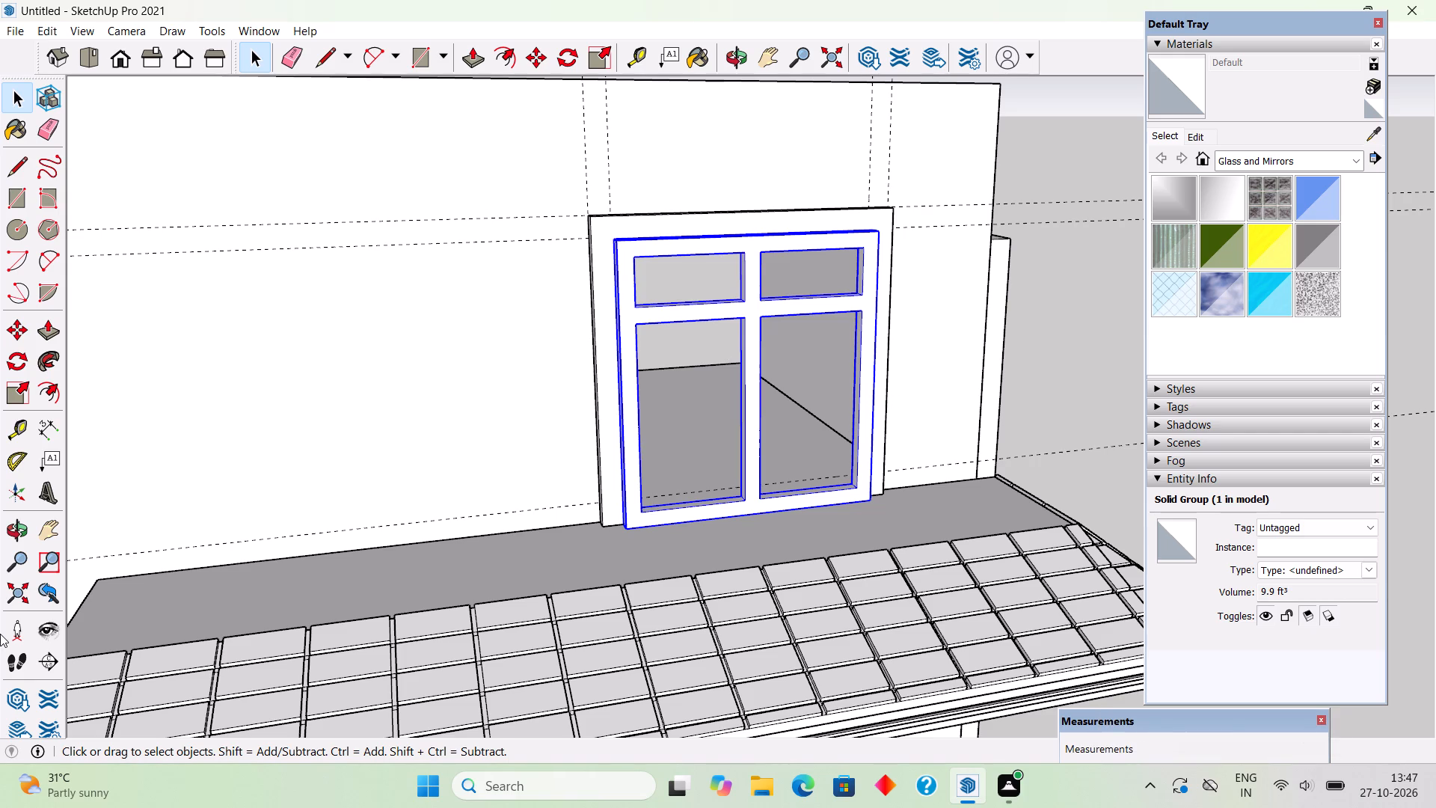
{"action": "scroll", "coordinate": [873, 302], "scroll_direction": "up", "scroll_amount": 6}
{"action": "scroll", "coordinate": [744, 311], "scroll_direction": "up", "scroll_amount": 2}
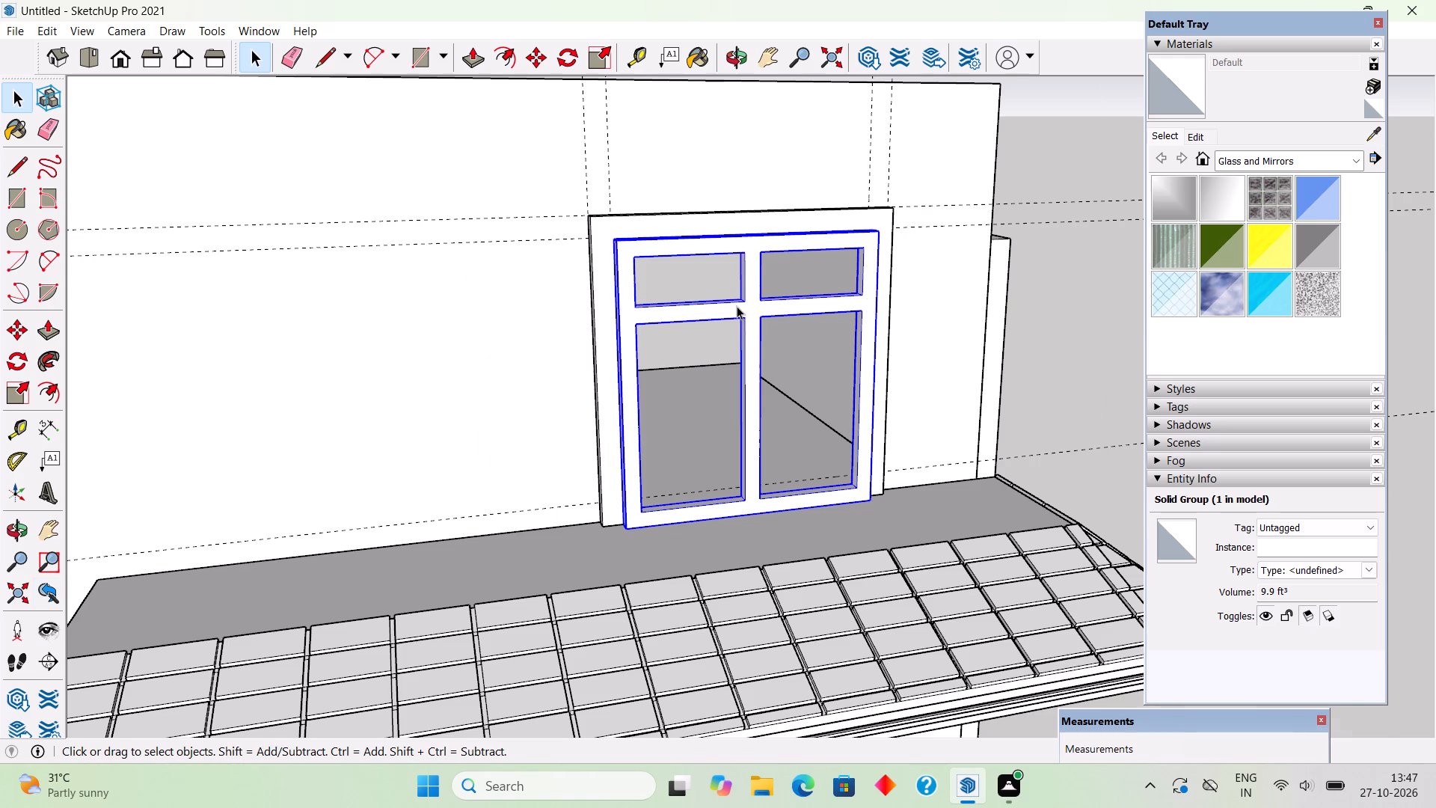
{"action": "scroll", "coordinate": [737, 306], "scroll_direction": "up", "scroll_amount": 4}
{"action": "triple_click", "coordinate": [737, 306]}
{"action": "scroll", "coordinate": [734, 312], "scroll_direction": "up", "scroll_amount": 2}
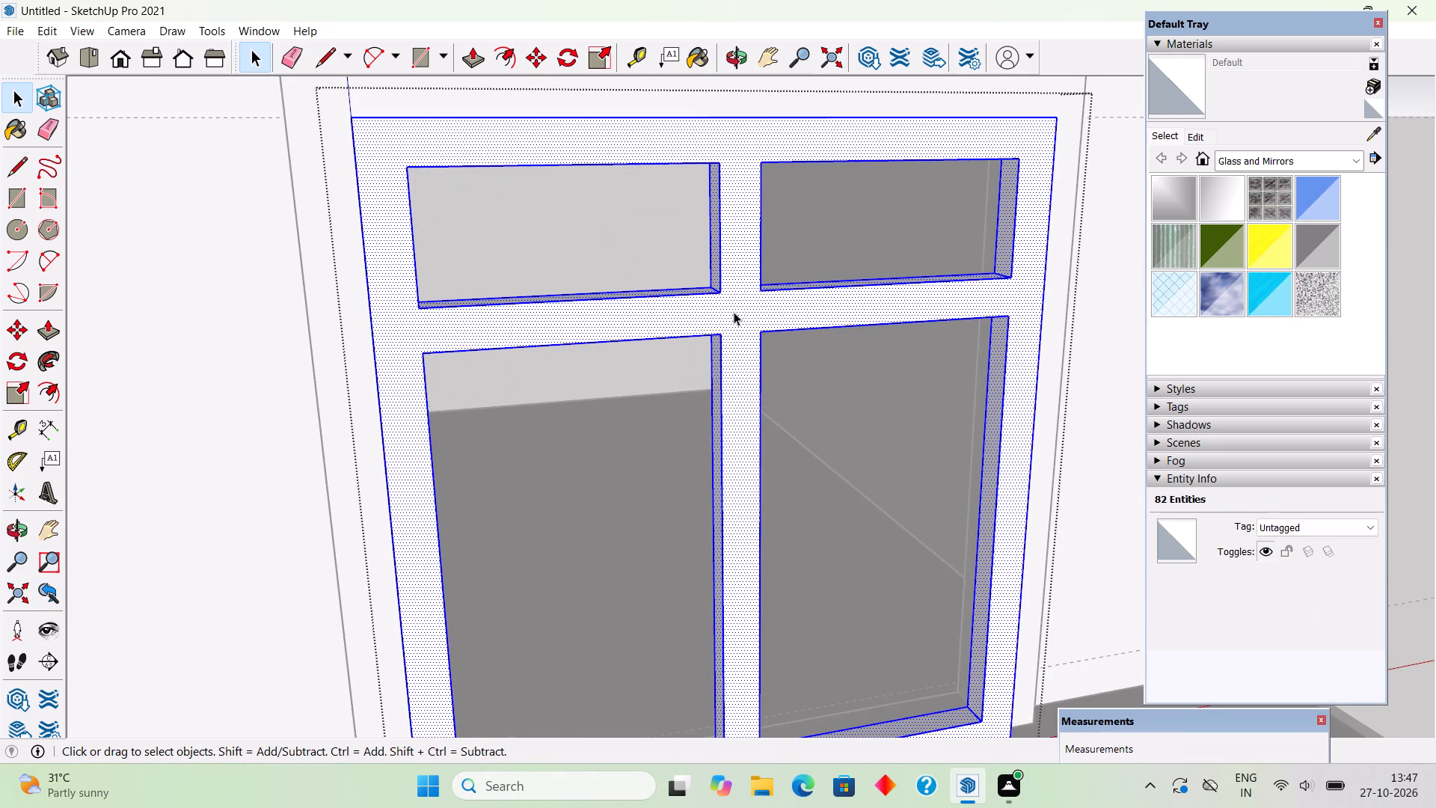
{"action": "key", "text": "t"}
{"action": "left_click", "coordinate": [726, 394]}
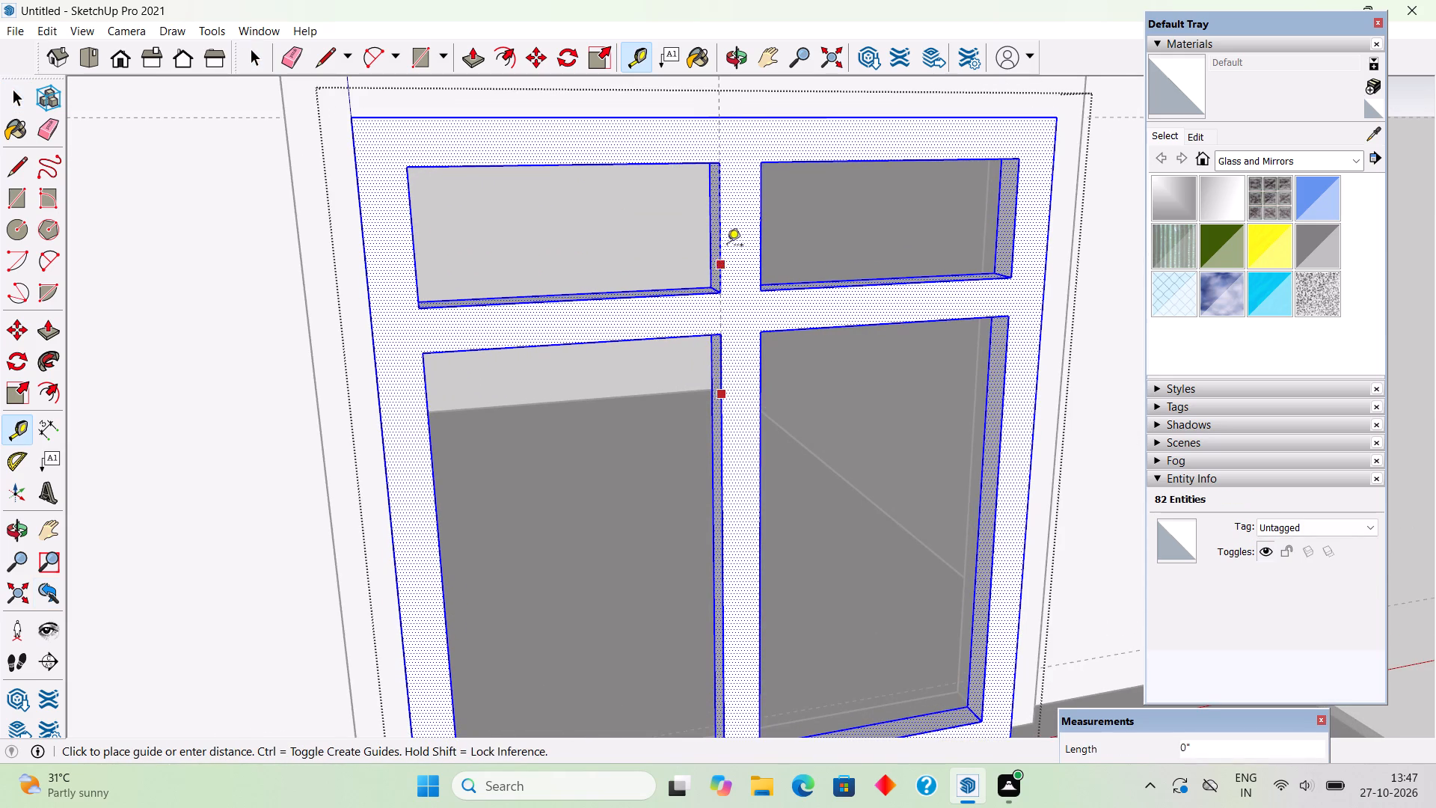
{"action": "scroll", "coordinate": [739, 251], "scroll_direction": "down", "scroll_amount": 3}
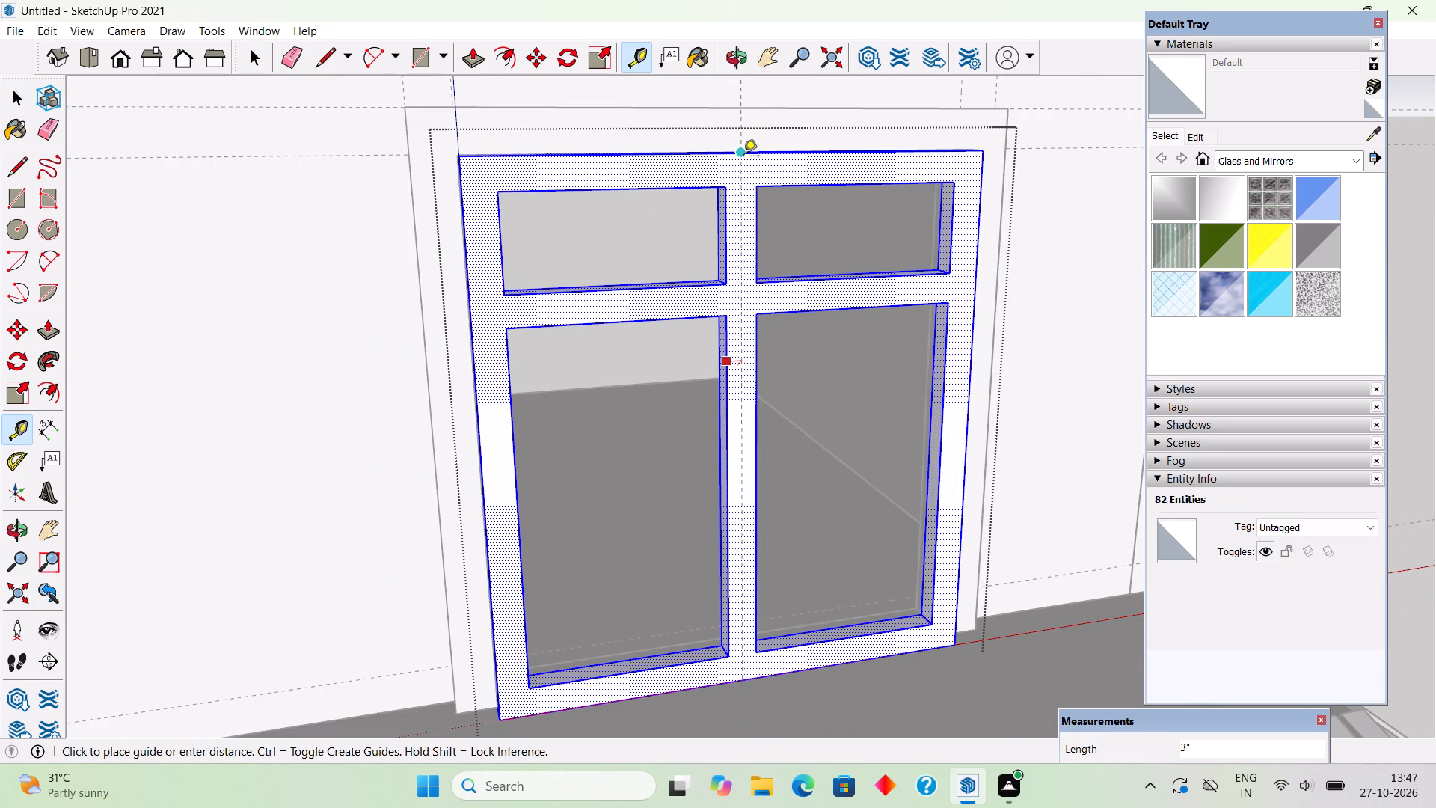
{"action": "left_click", "coordinate": [743, 157]}
Place two vertical guides on the mullion, one .15" to each side of its centre guide.
{"action": "scroll", "coordinate": [689, 371], "scroll_direction": "up", "scroll_amount": 4}
{"action": "scroll", "coordinate": [776, 340], "scroll_direction": "up", "scroll_amount": 3}
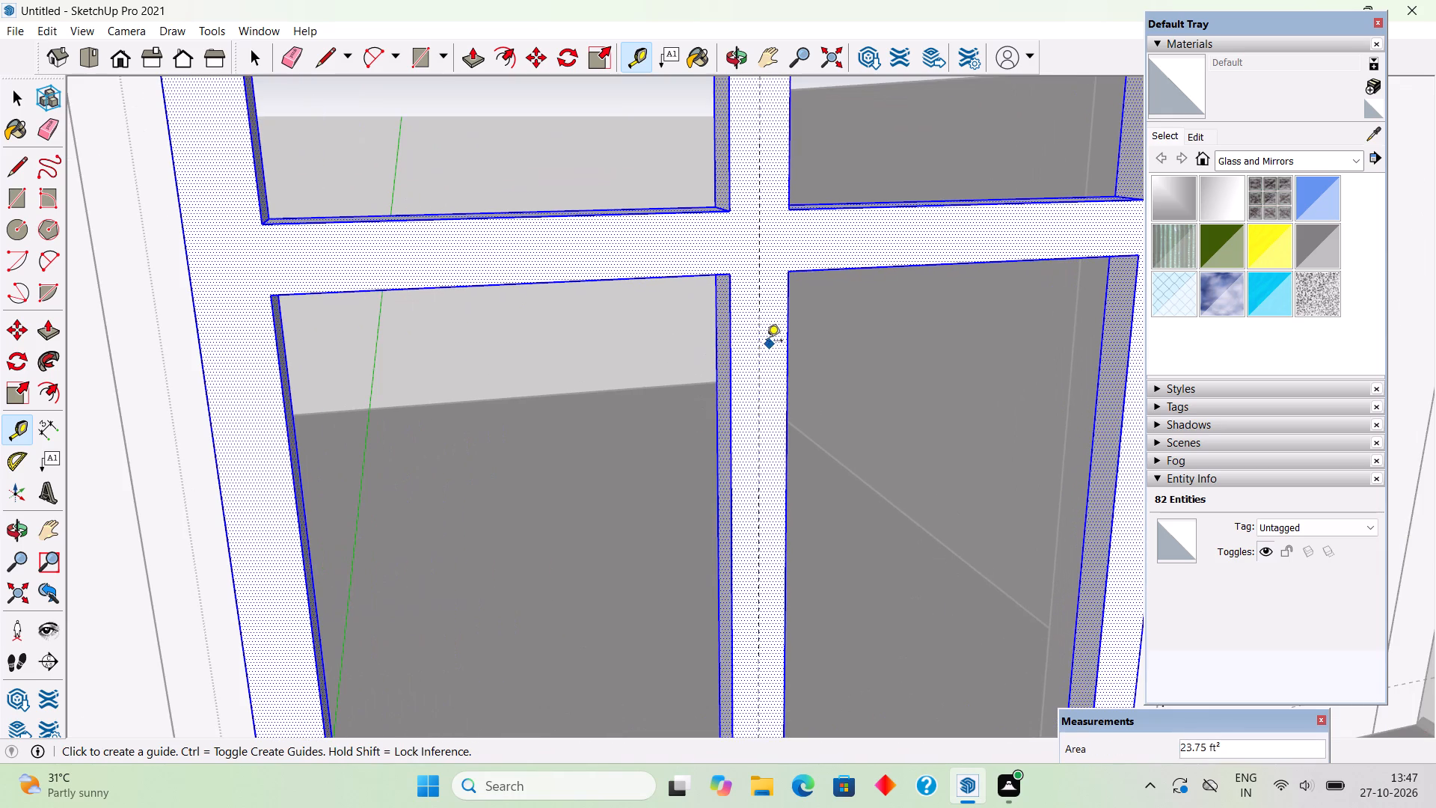
{"action": "left_click", "coordinate": [761, 336]}
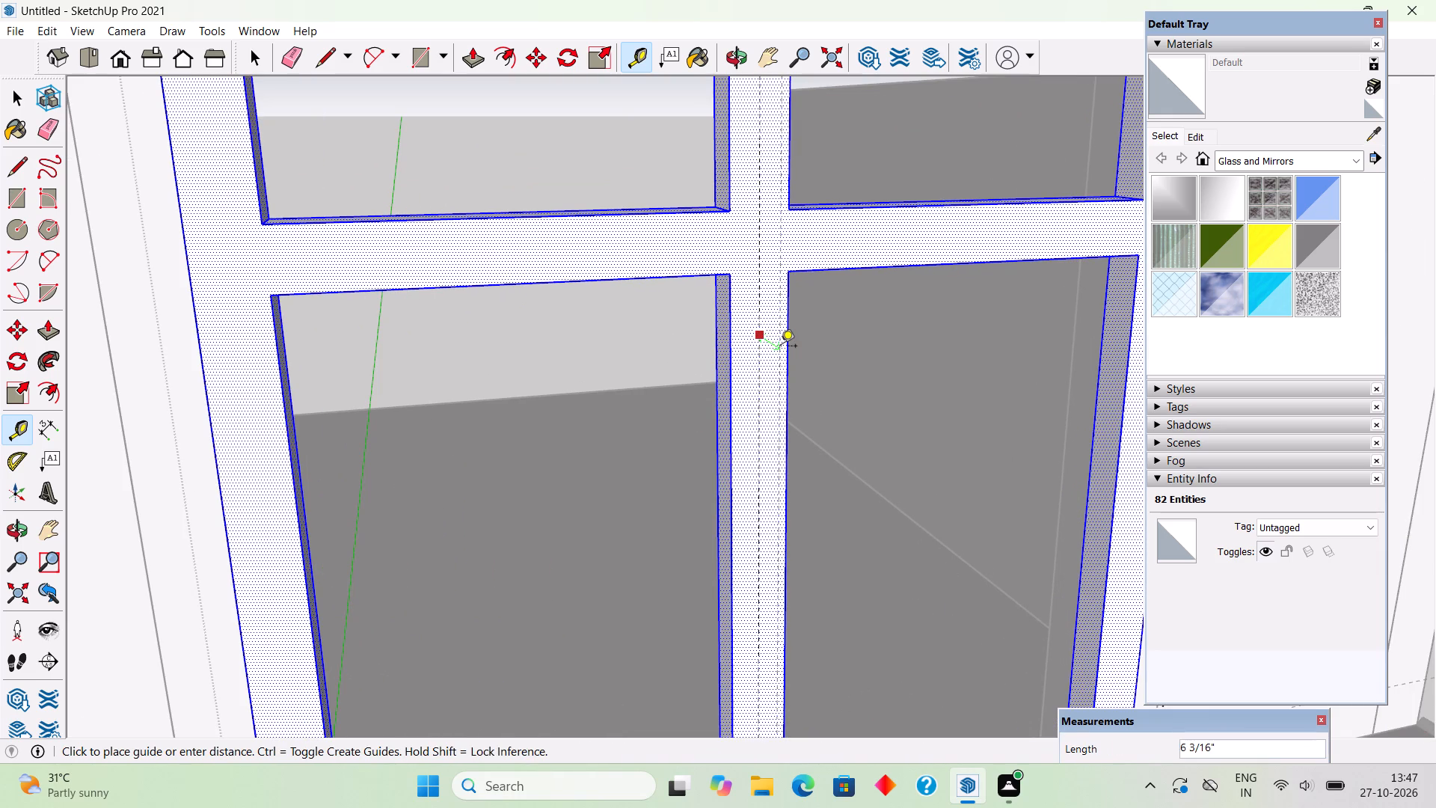
{"action": "type", "text": ".15\""}
{"action": "key", "text": "Return"}
{"action": "scroll", "coordinate": [753, 367], "scroll_direction": "up", "scroll_amount": 12}
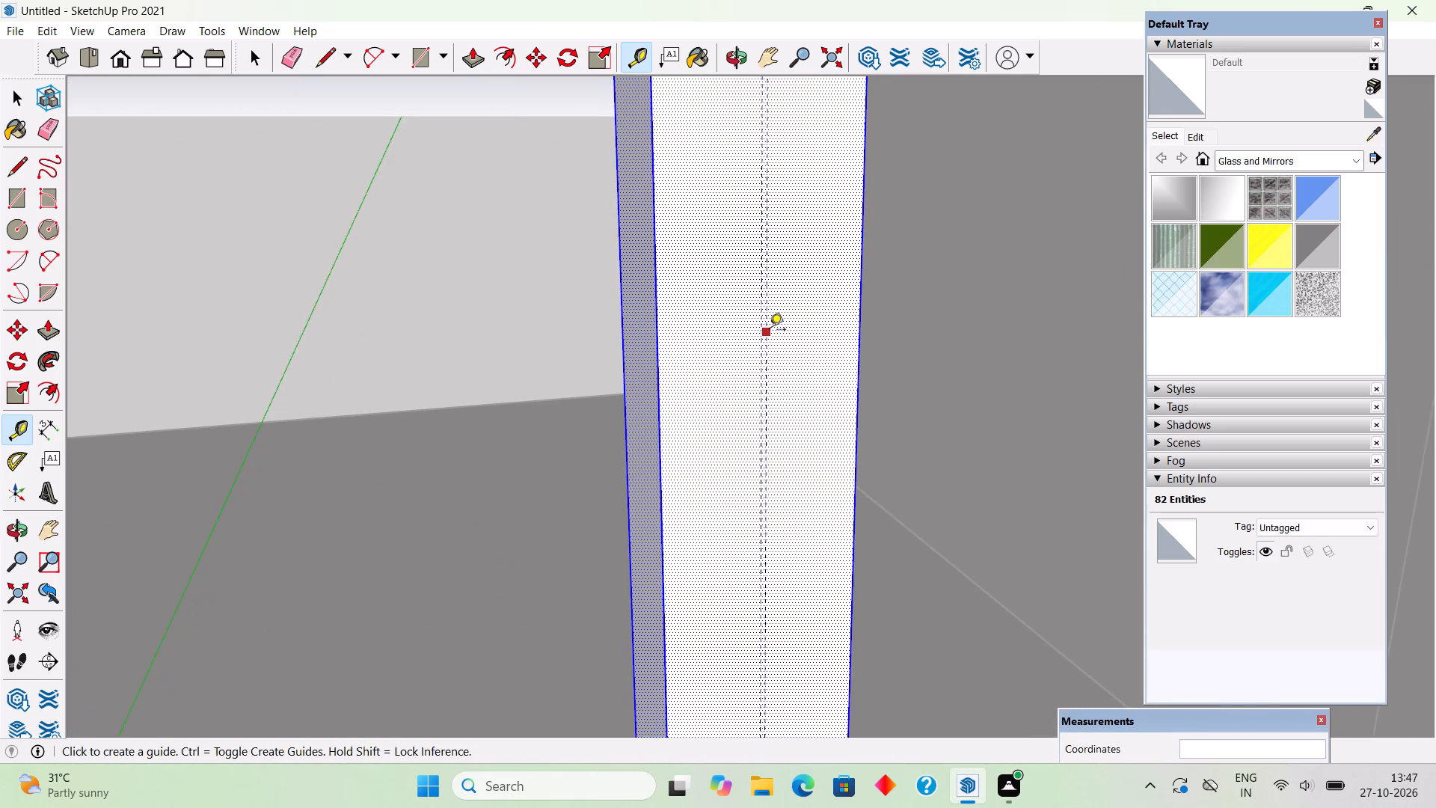
{"action": "scroll", "coordinate": [770, 331], "scroll_direction": "up", "scroll_amount": 5}
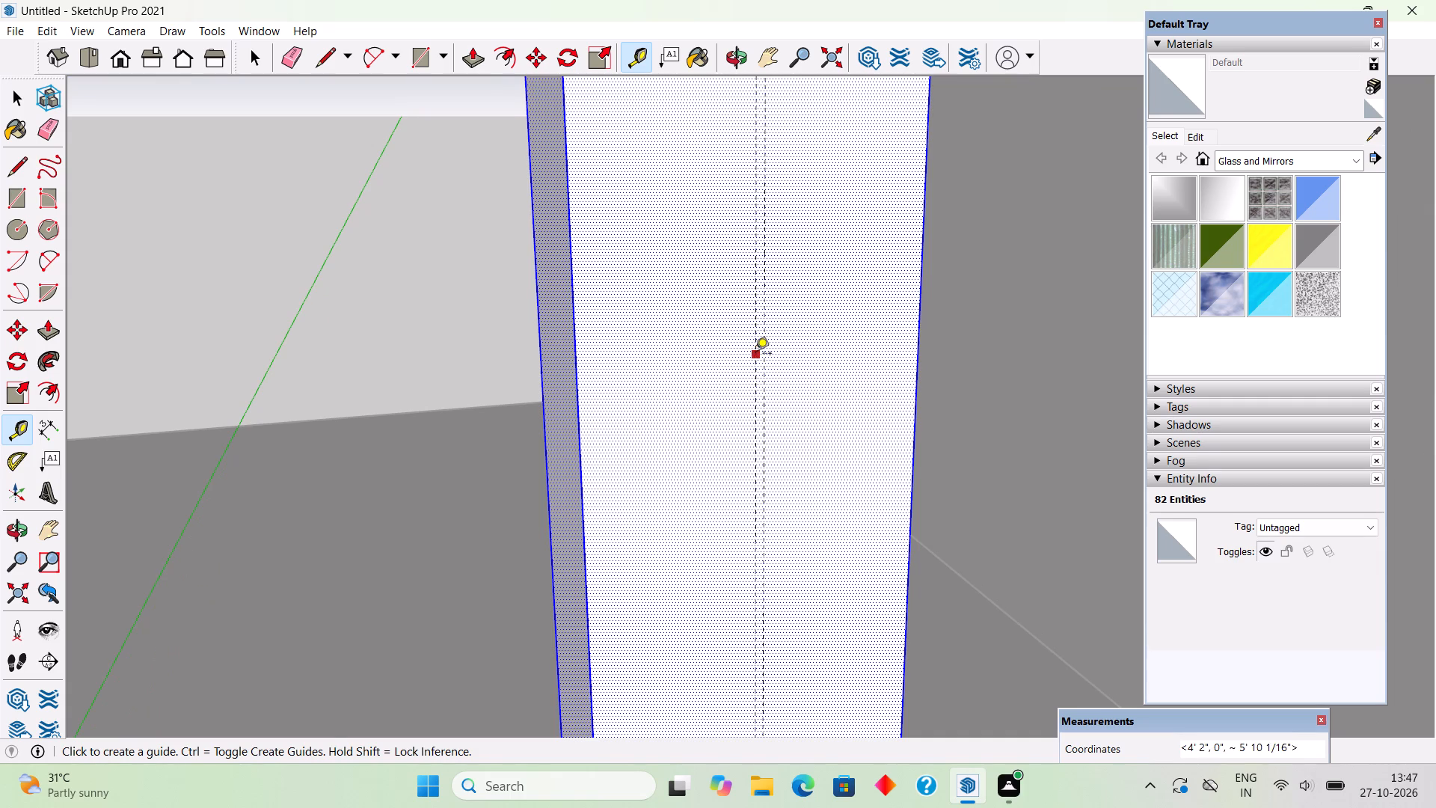
{"action": "left_click", "coordinate": [755, 355]}
{"action": "key", "text": "period"}
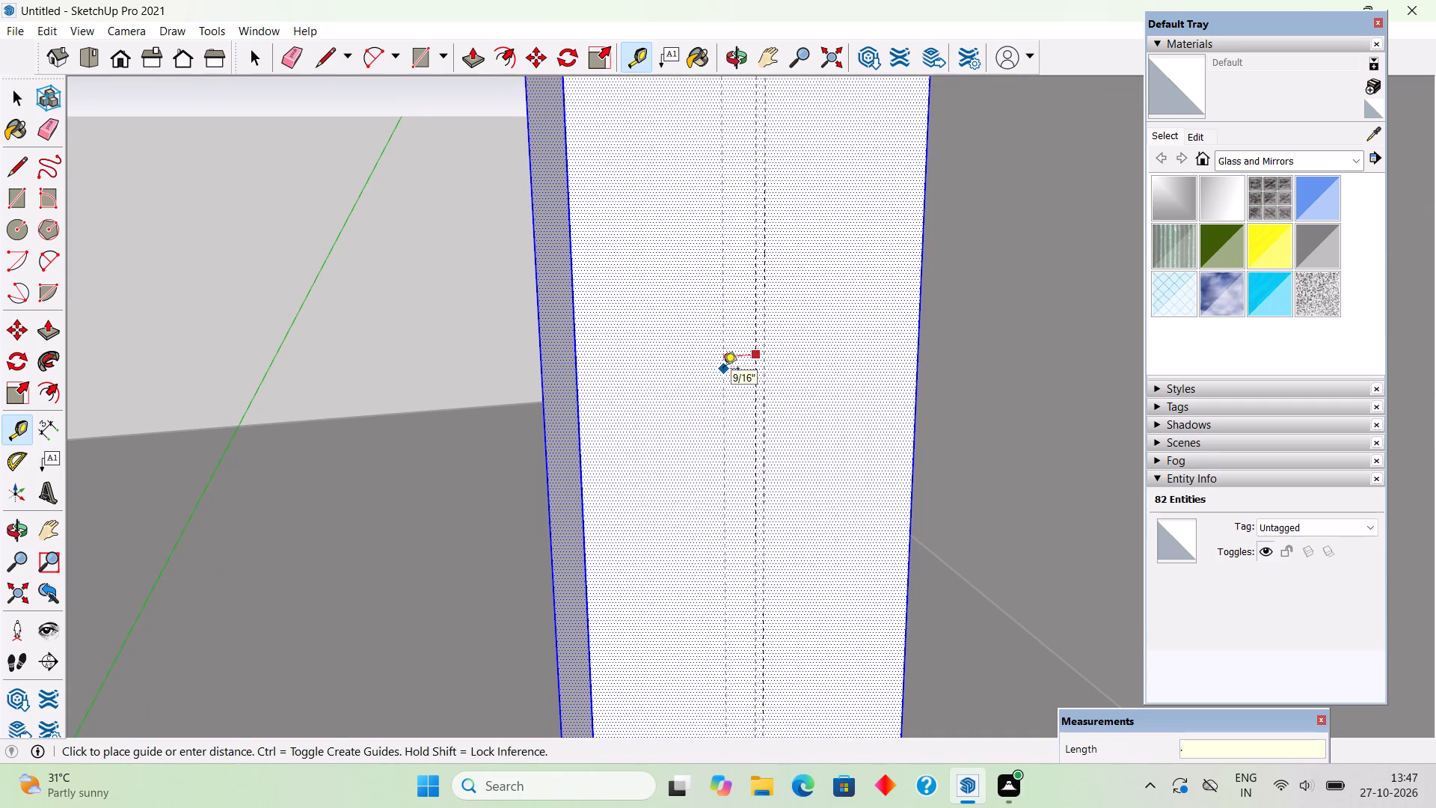
{"action": "type", "text": "15"}
{"action": "key", "text": "shift+quotedbl"}
{"action": "key", "text": "Return"}
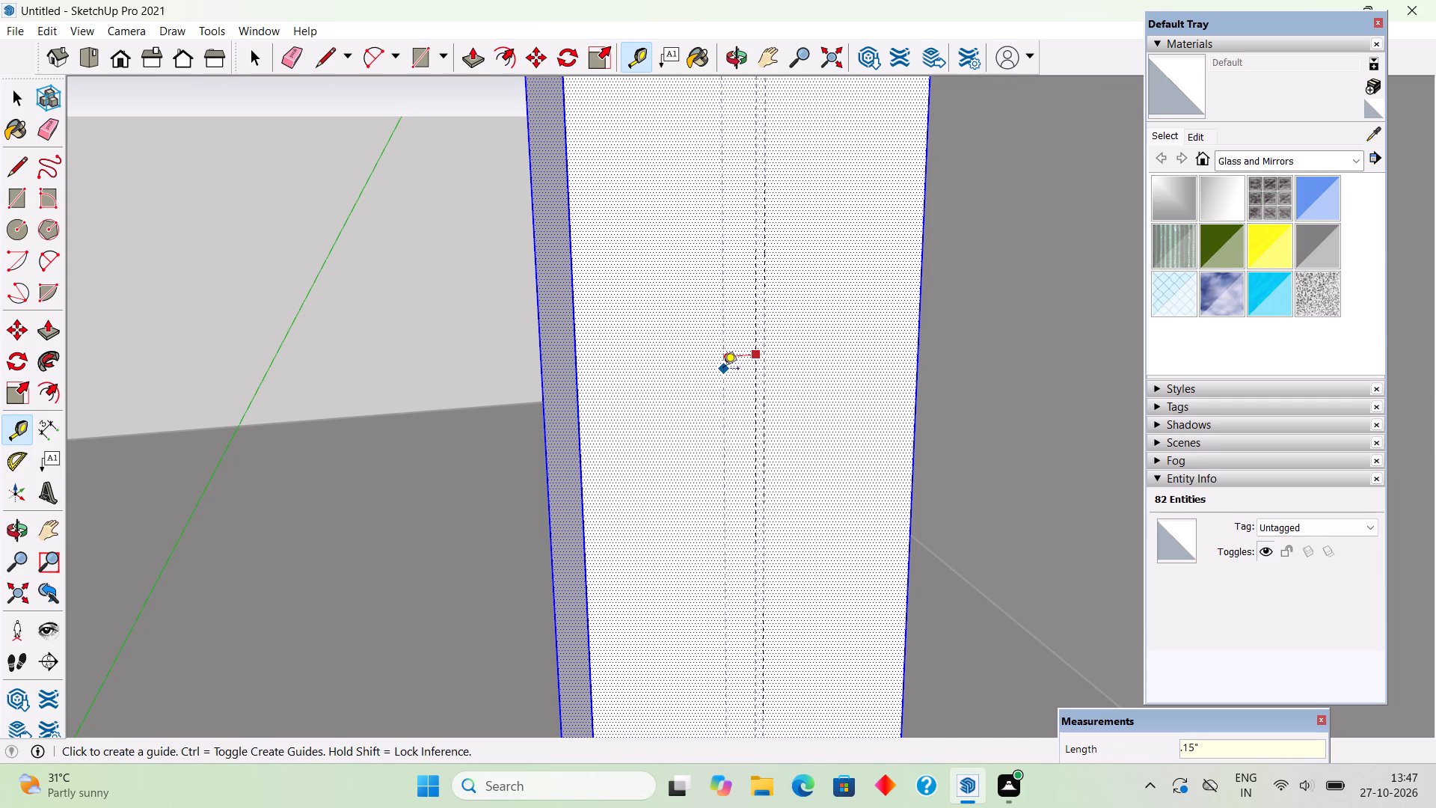
Draw a 9' line along the left outer mullion guide from the window frame's top edge to its bottom edge.
{"action": "key", "text": "space"}
{"action": "scroll", "coordinate": [723, 370], "scroll_direction": "down", "scroll_amount": 16}
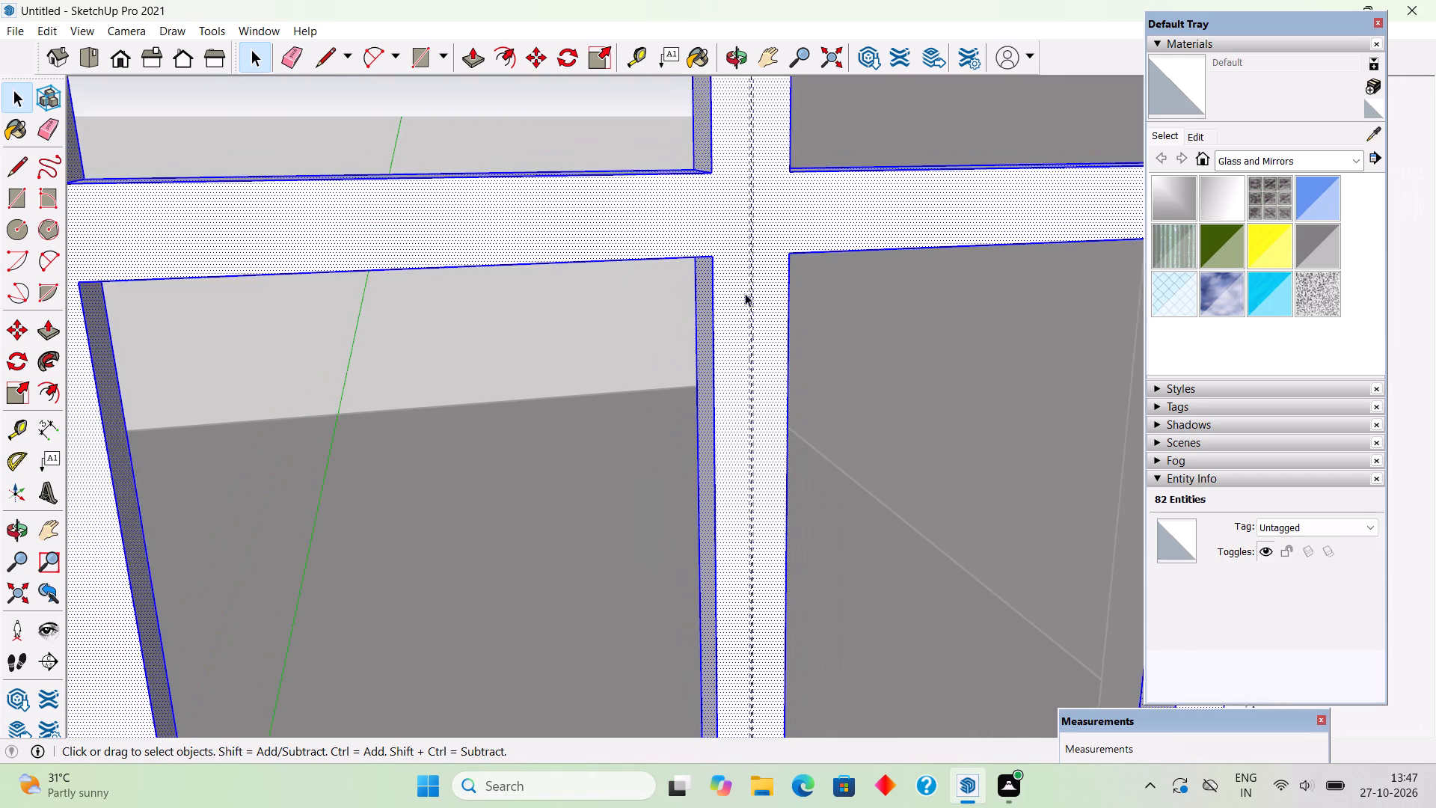
{"action": "scroll", "coordinate": [745, 293], "scroll_direction": "down", "scroll_amount": 10}
{"action": "scroll", "coordinate": [746, 131], "scroll_direction": "up", "scroll_amount": 10}
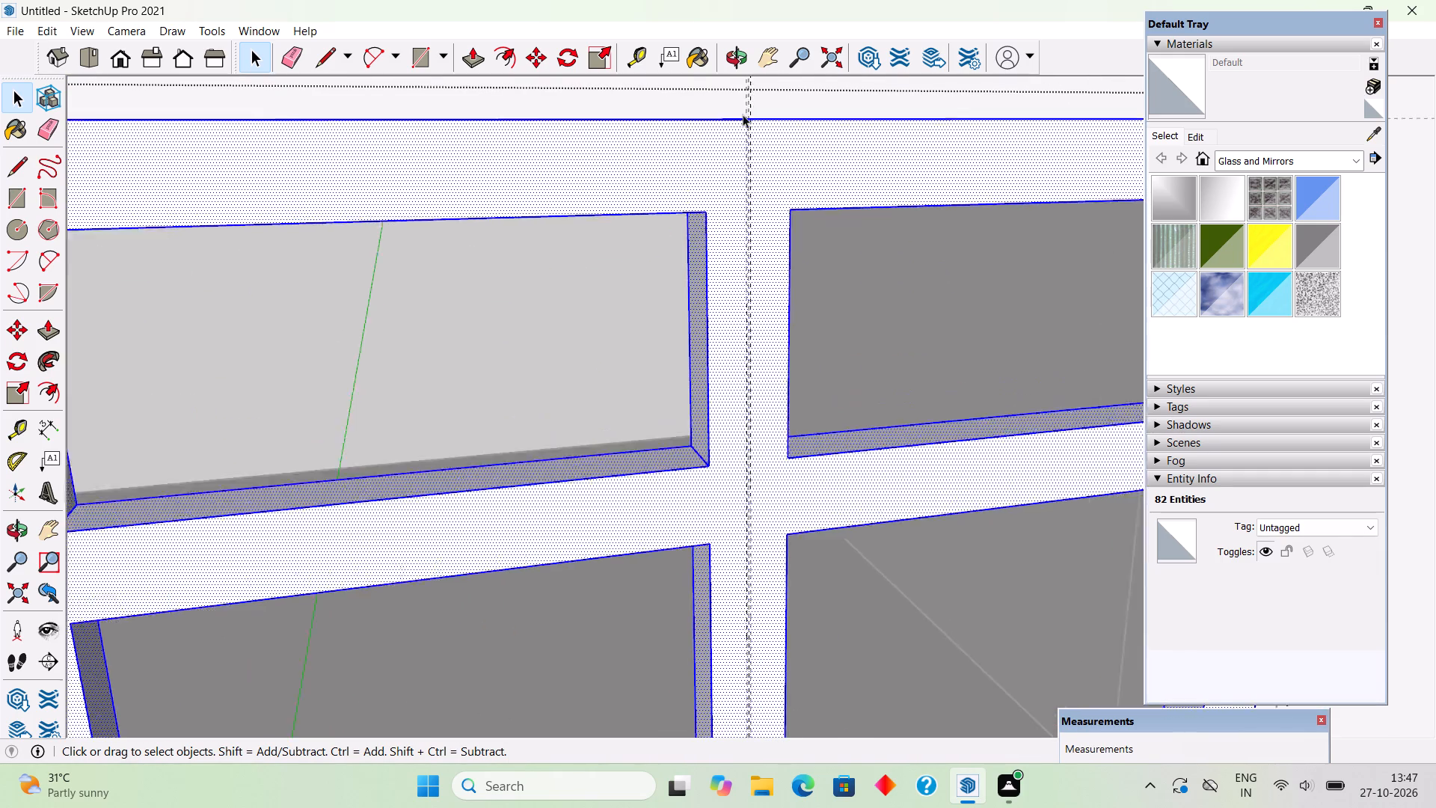
{"action": "scroll", "coordinate": [743, 114], "scroll_direction": "up", "scroll_amount": 18}
{"action": "key", "text": "l"}
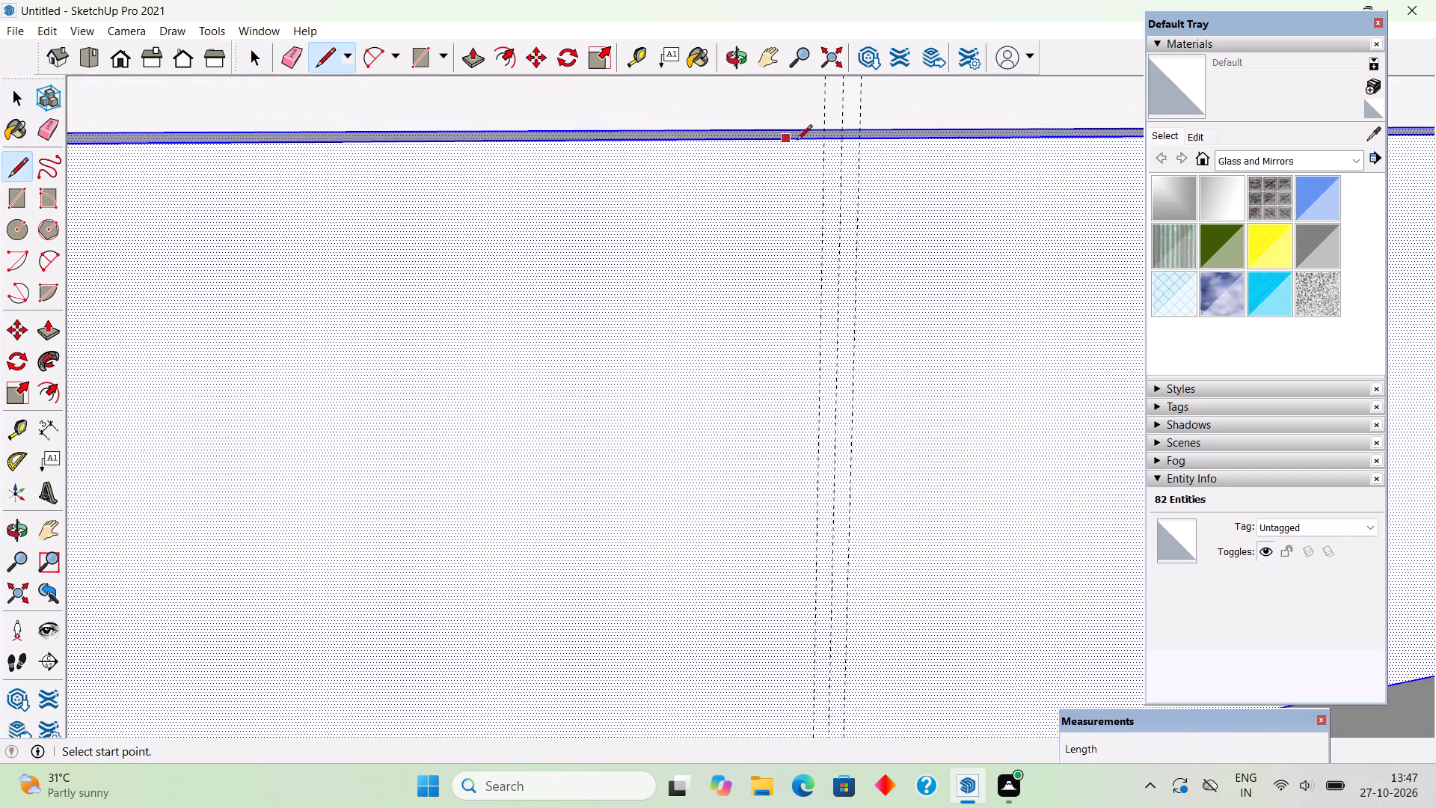
{"action": "left_click", "coordinate": [823, 143]}
{"action": "scroll", "coordinate": [787, 136], "scroll_direction": "down", "scroll_amount": 11}
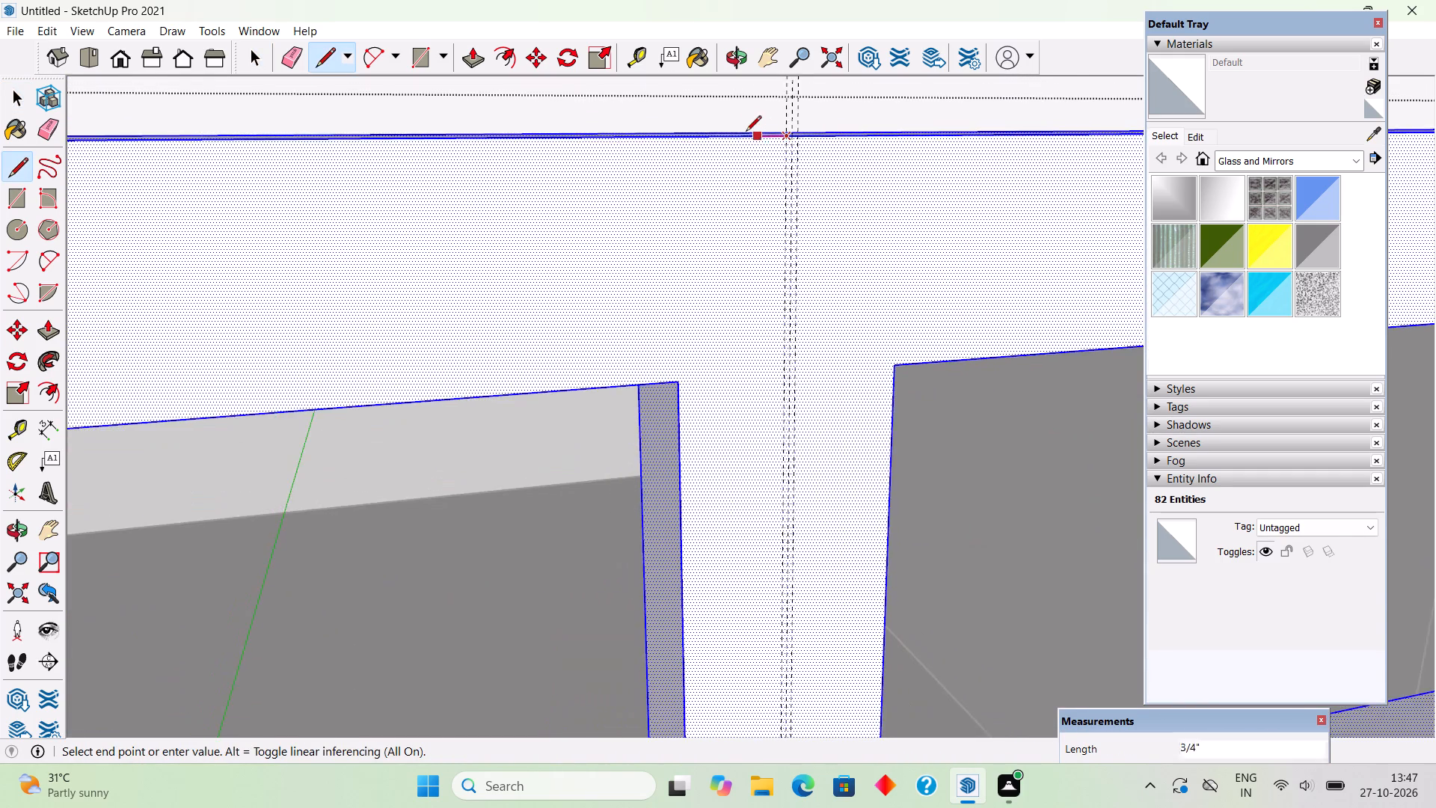
{"action": "scroll", "coordinate": [746, 132], "scroll_direction": "down", "scroll_amount": 19}
{"action": "scroll", "coordinate": [732, 126], "scroll_direction": "down", "scroll_amount": 6}
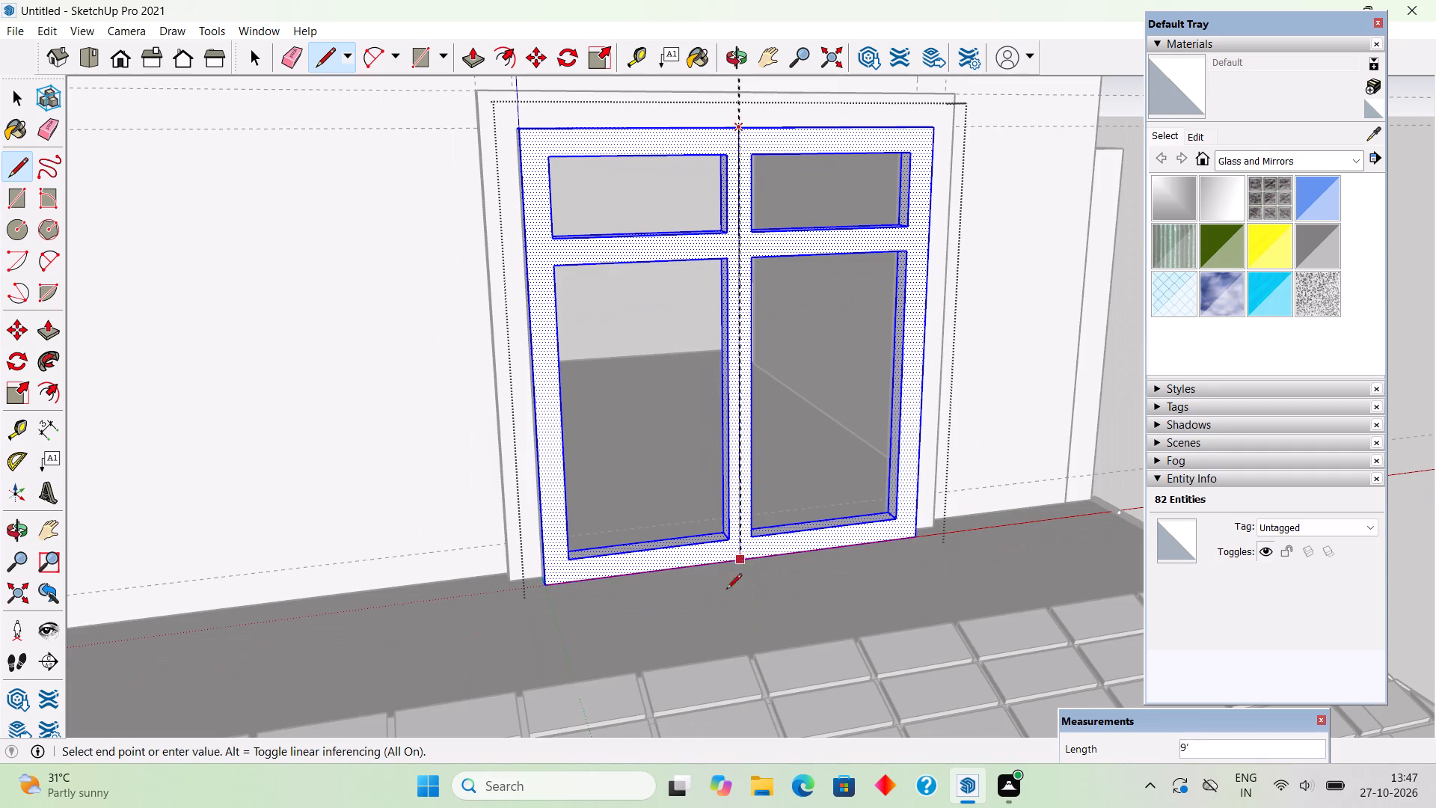
{"action": "scroll", "coordinate": [721, 619], "scroll_direction": "up", "scroll_amount": 6}
{"action": "scroll", "coordinate": [757, 475], "scroll_direction": "up", "scroll_amount": 11}
{"action": "scroll", "coordinate": [747, 550], "scroll_direction": "up", "scroll_amount": 4}
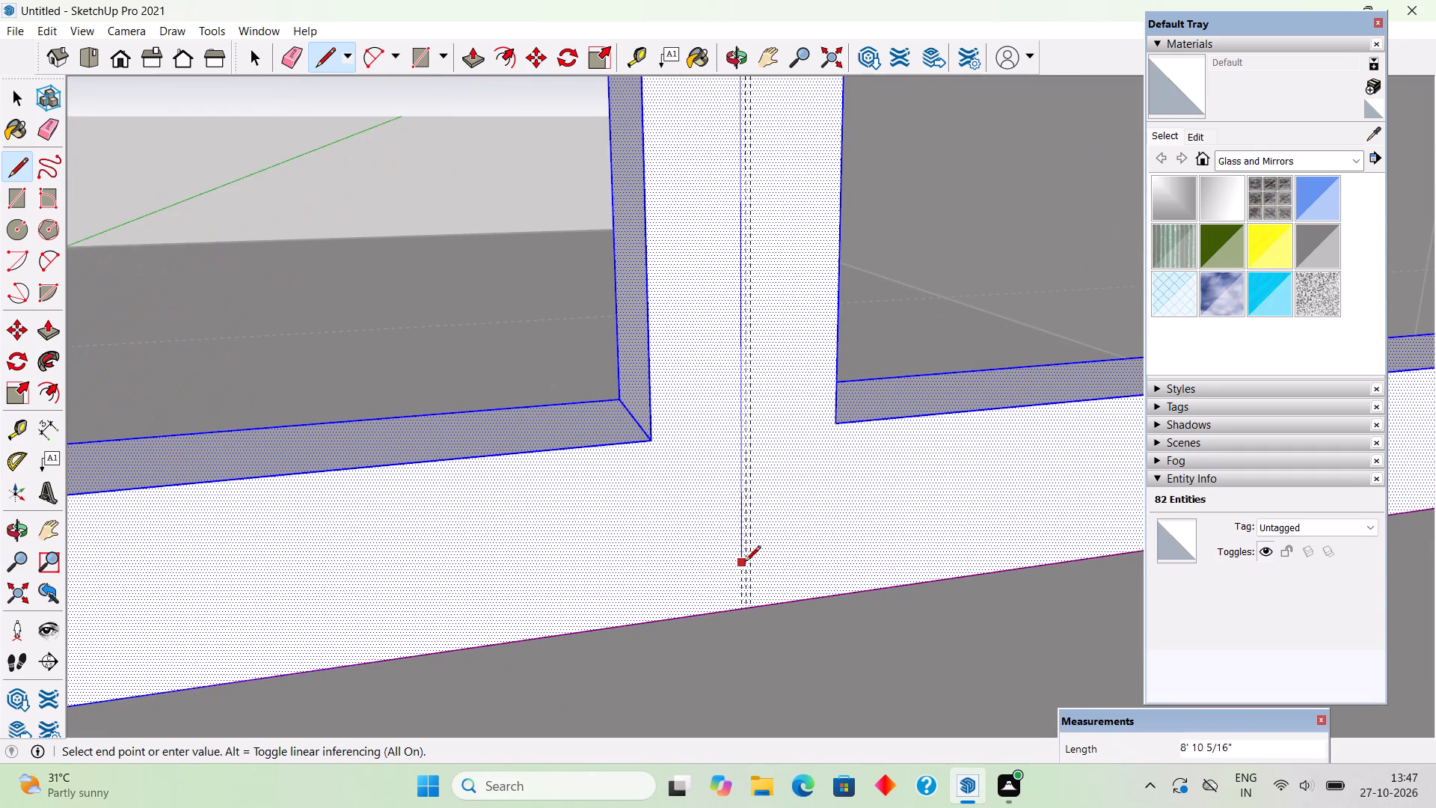
{"action": "scroll", "coordinate": [737, 612], "scroll_direction": "up", "scroll_amount": 6}
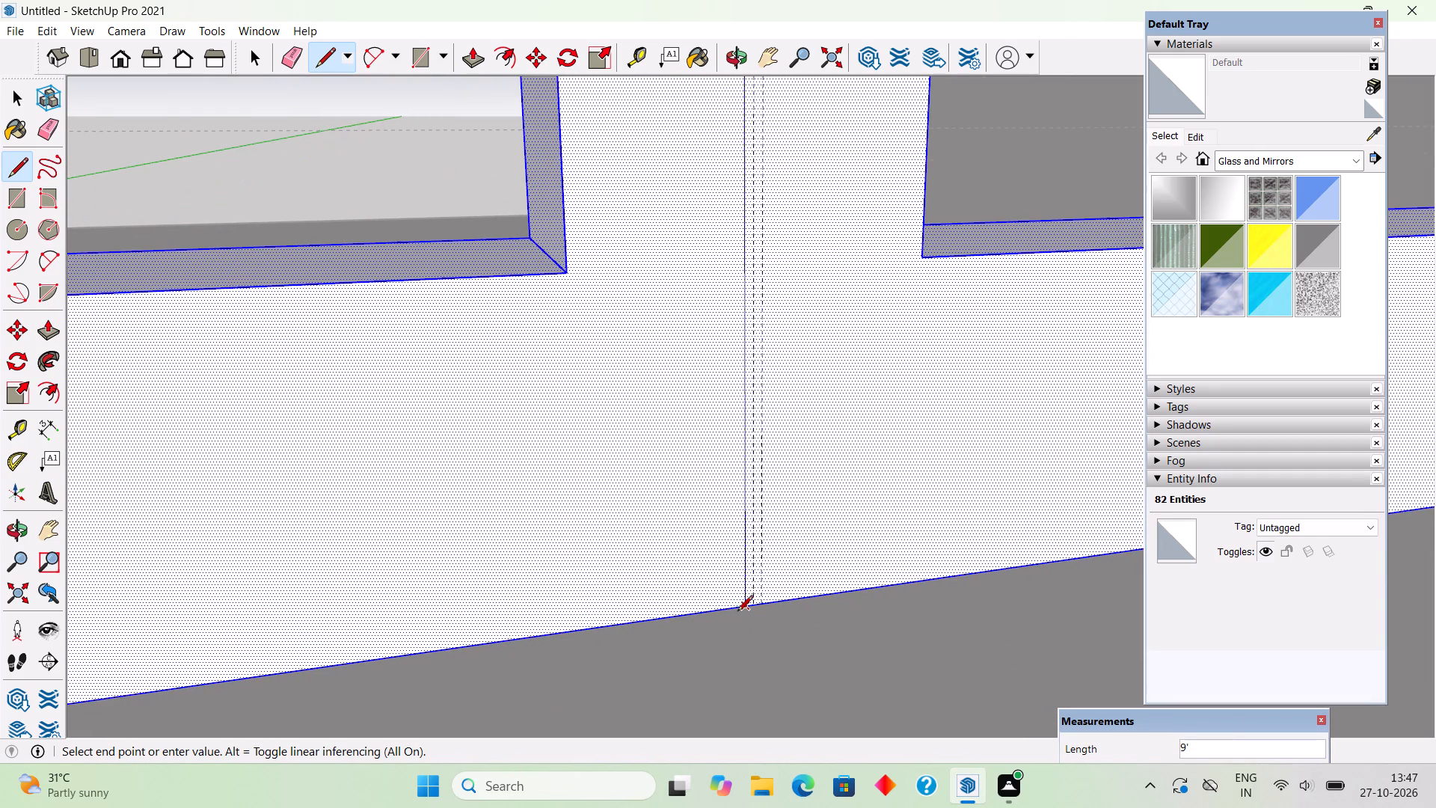
{"action": "left_click", "coordinate": [737, 612]}
Continue the line along the frame's bottom edge to the right outer mullion guide and up it 9' to the top edge.
{"action": "left_click", "coordinate": [764, 602]}
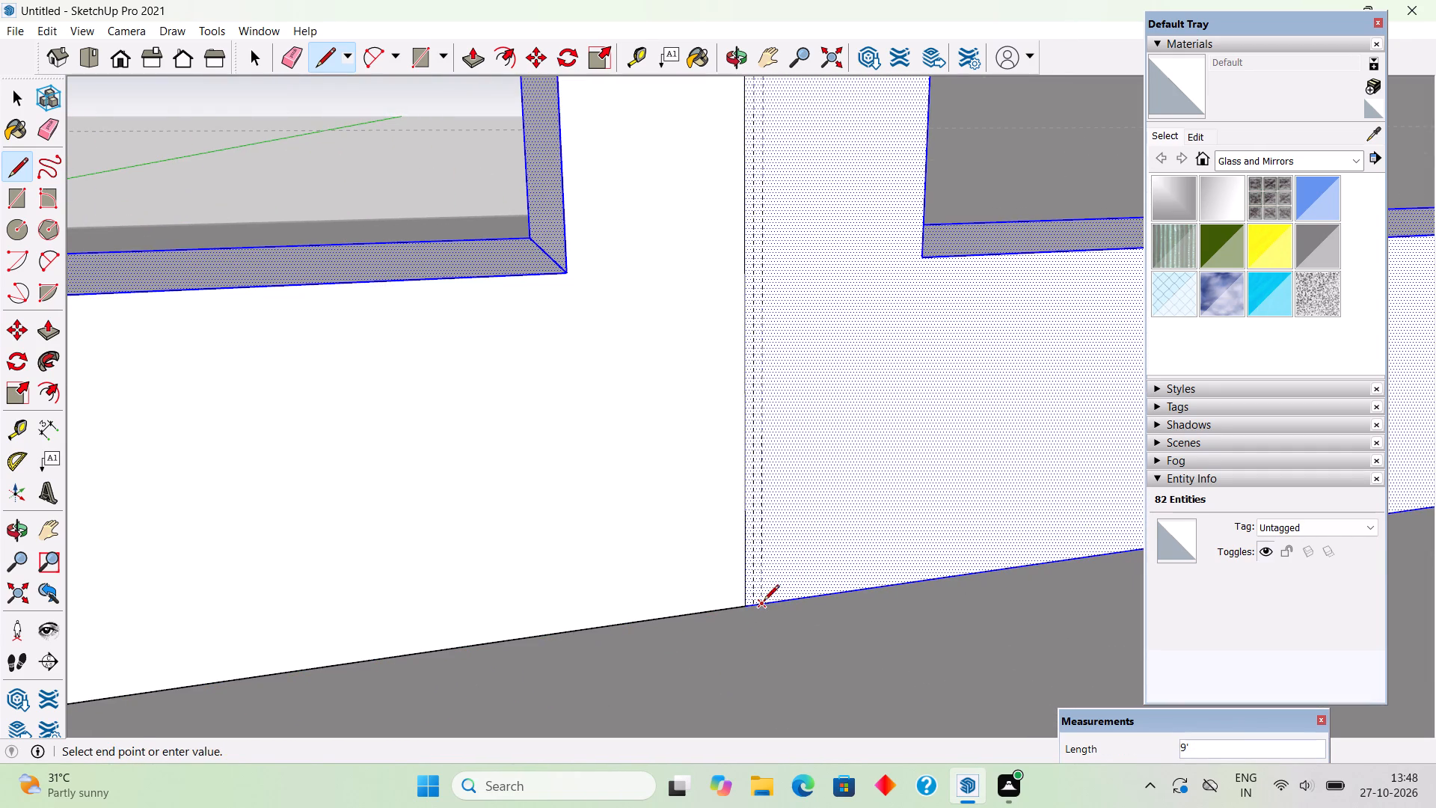
{"action": "scroll", "coordinate": [759, 483], "scroll_direction": "down", "scroll_amount": 18}
{"action": "scroll", "coordinate": [759, 483], "scroll_direction": "down", "scroll_amount": 12}
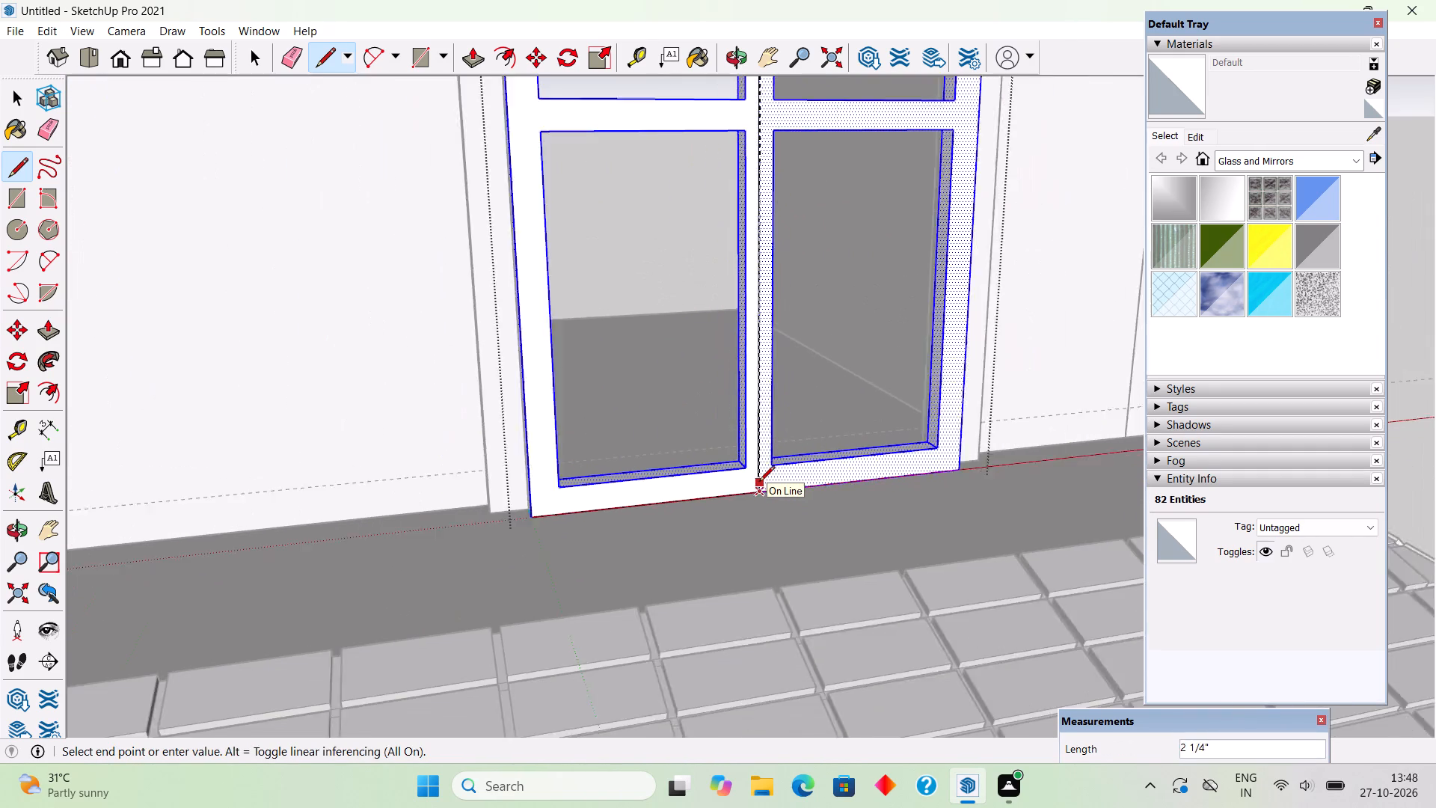
{"action": "scroll", "coordinate": [773, 121], "scroll_direction": "up", "scroll_amount": 15}
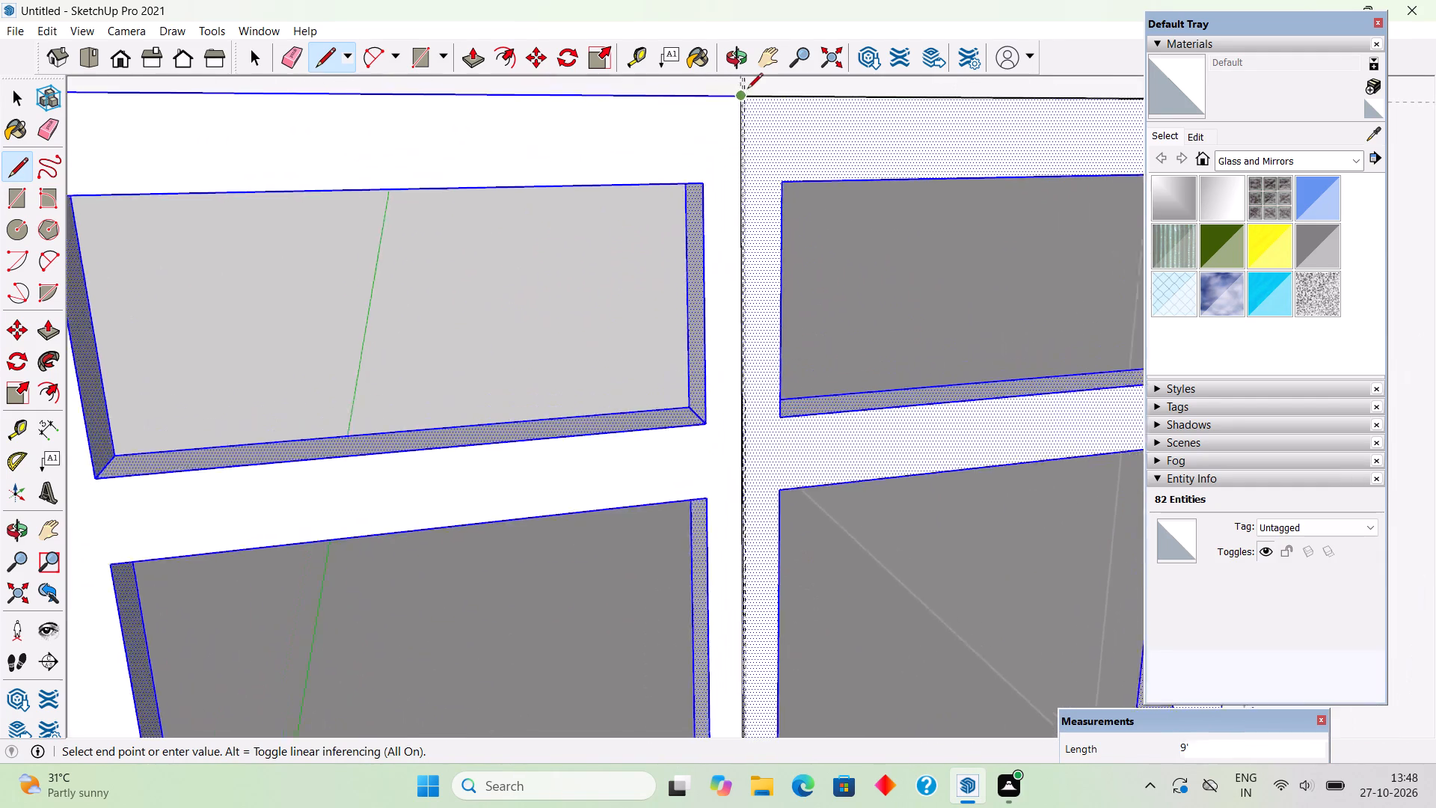
{"action": "scroll", "coordinate": [747, 90], "scroll_direction": "up", "scroll_amount": 8}
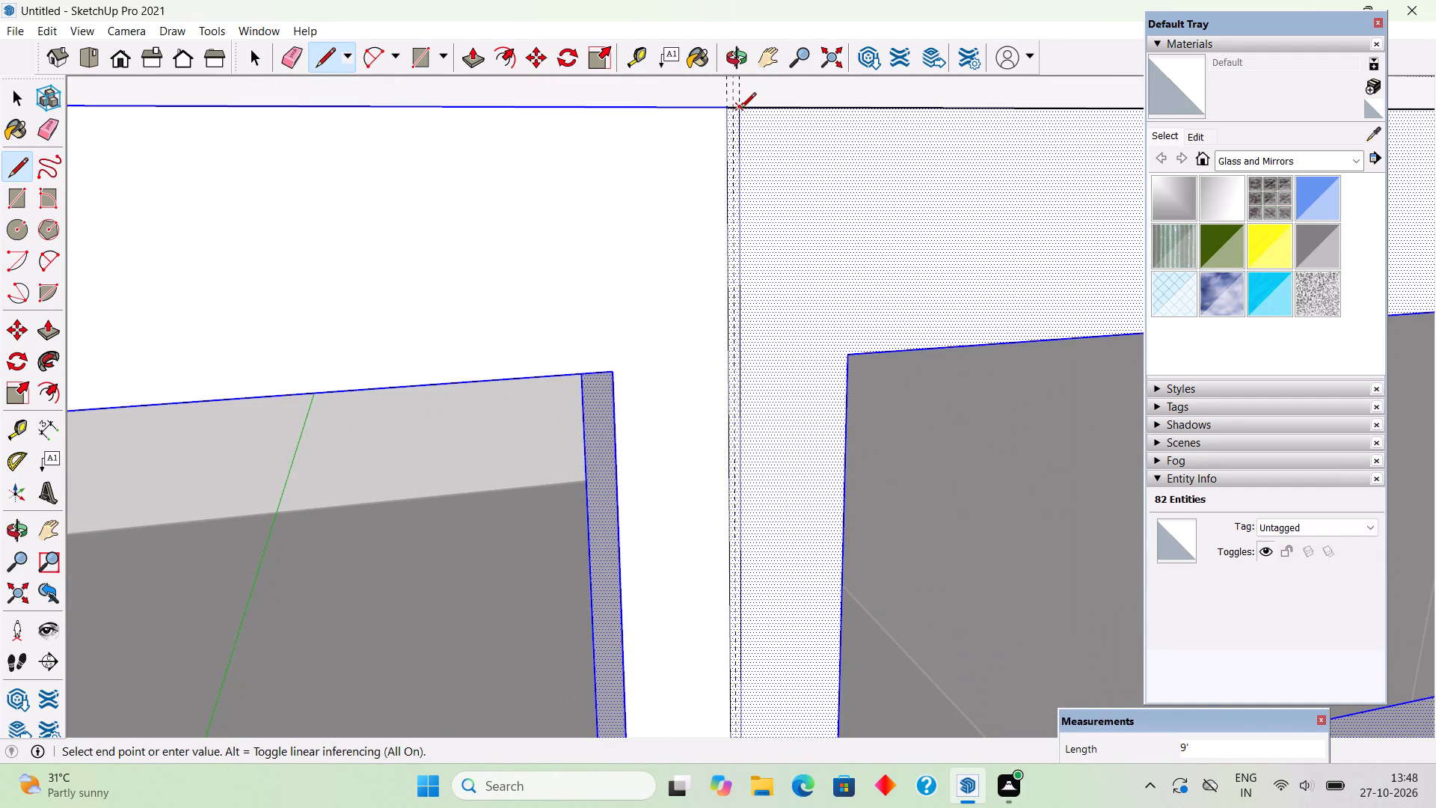
{"action": "left_click", "coordinate": [740, 109]}
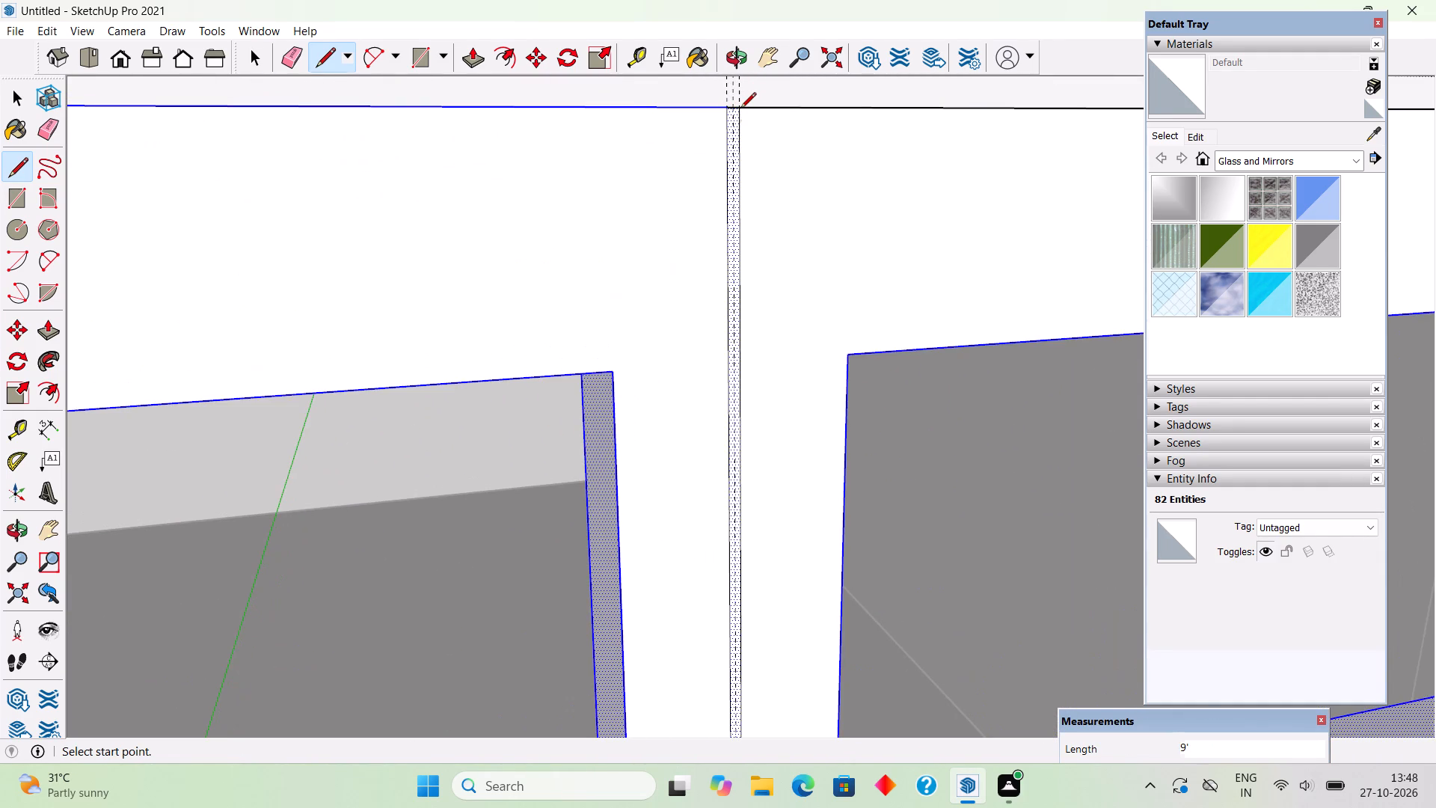
{"action": "key", "text": "space"}
Place a horizontal guide along the crossbar's centre, 3" above the top edge of the lower left pane.
{"action": "scroll", "coordinate": [737, 187], "scroll_direction": "down", "scroll_amount": 18}
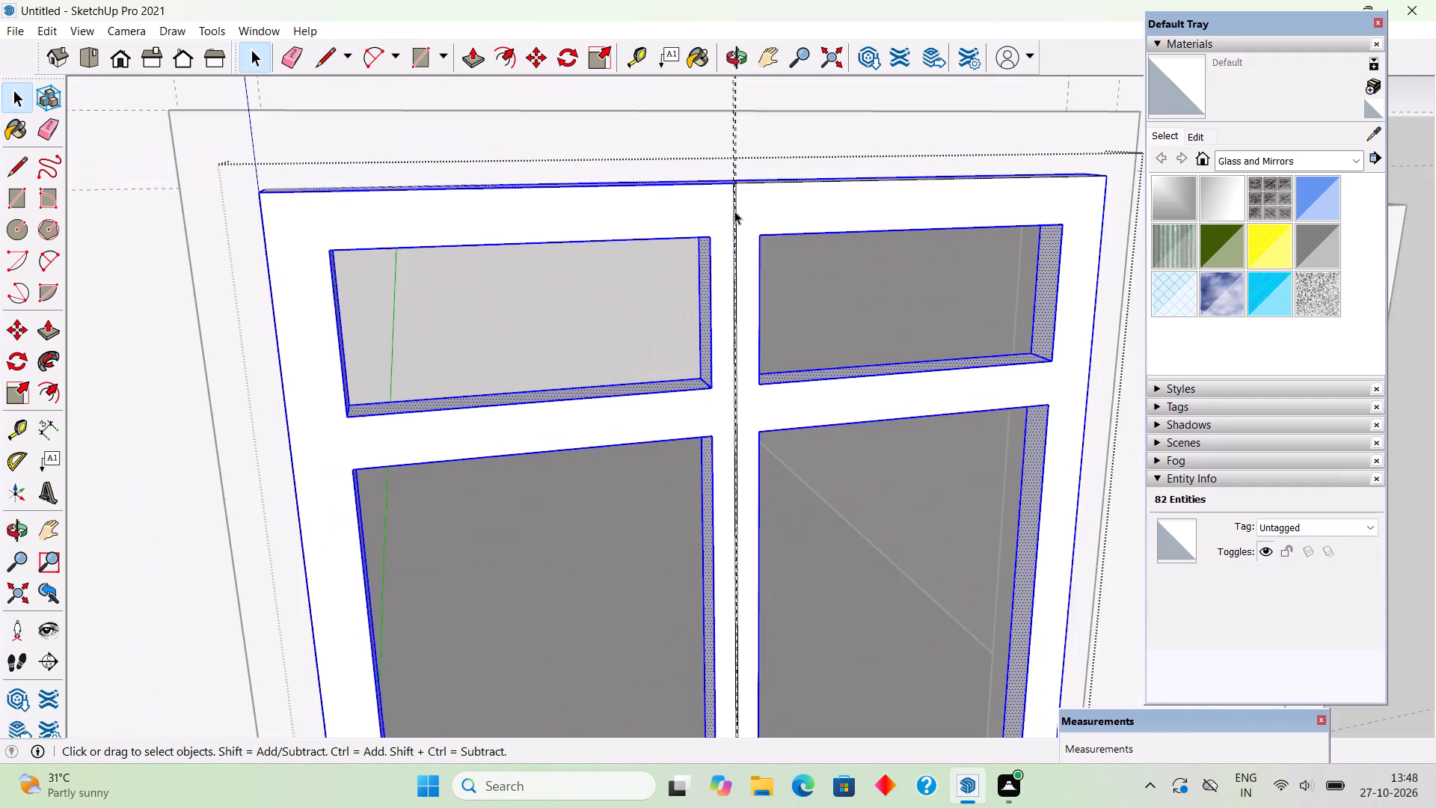
{"action": "scroll", "coordinate": [732, 234], "scroll_direction": "down", "scroll_amount": 5}
{"action": "middle_click_drag", "start_coordinate": [747, 307], "coordinate": [713, 185]}
{"action": "scroll", "coordinate": [455, 250], "scroll_direction": "up", "scroll_amount": 5}
{"action": "middle_click_drag", "start_coordinate": [477, 234], "coordinate": [458, 319]}
{"action": "key", "text": "t"}
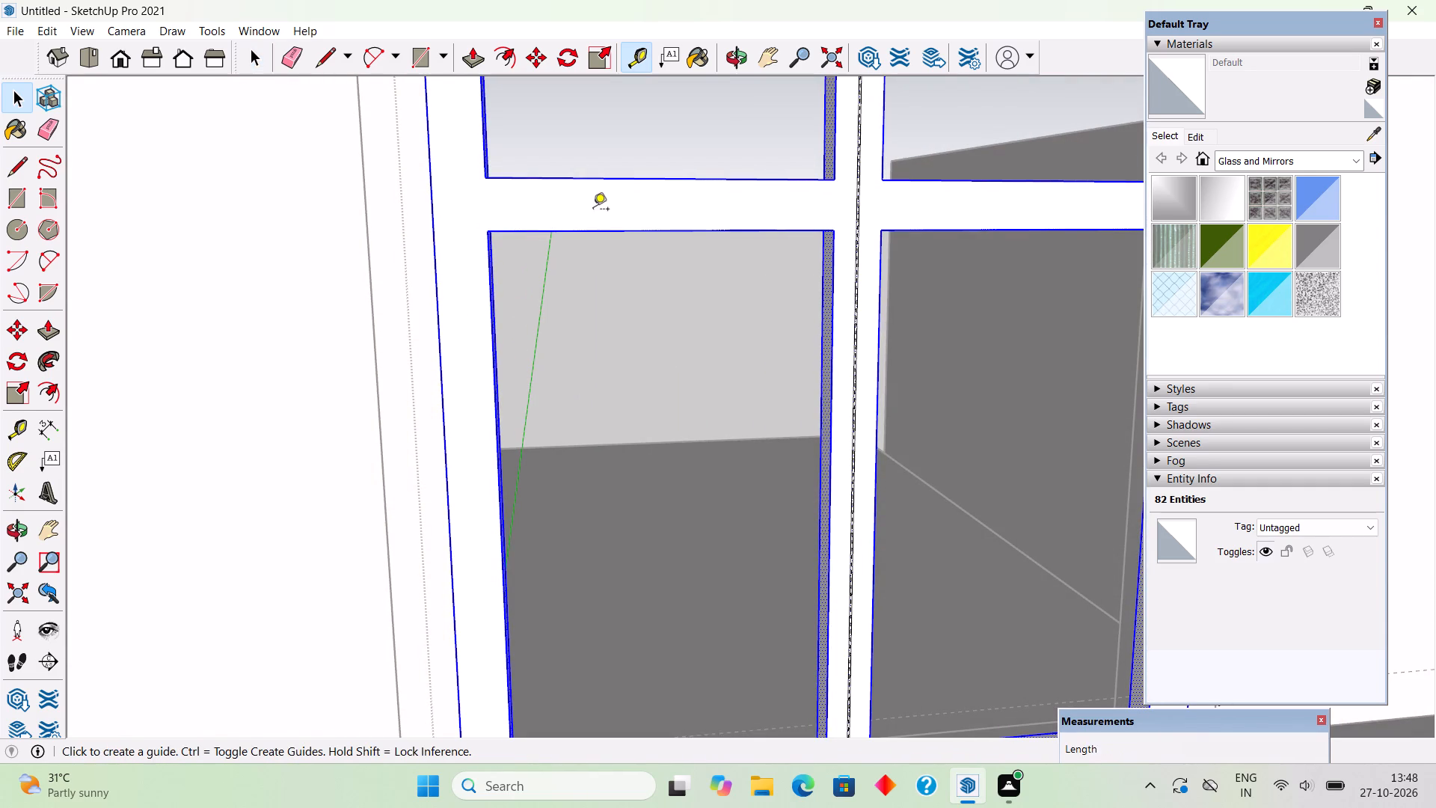
{"action": "left_click", "coordinate": [600, 231]}
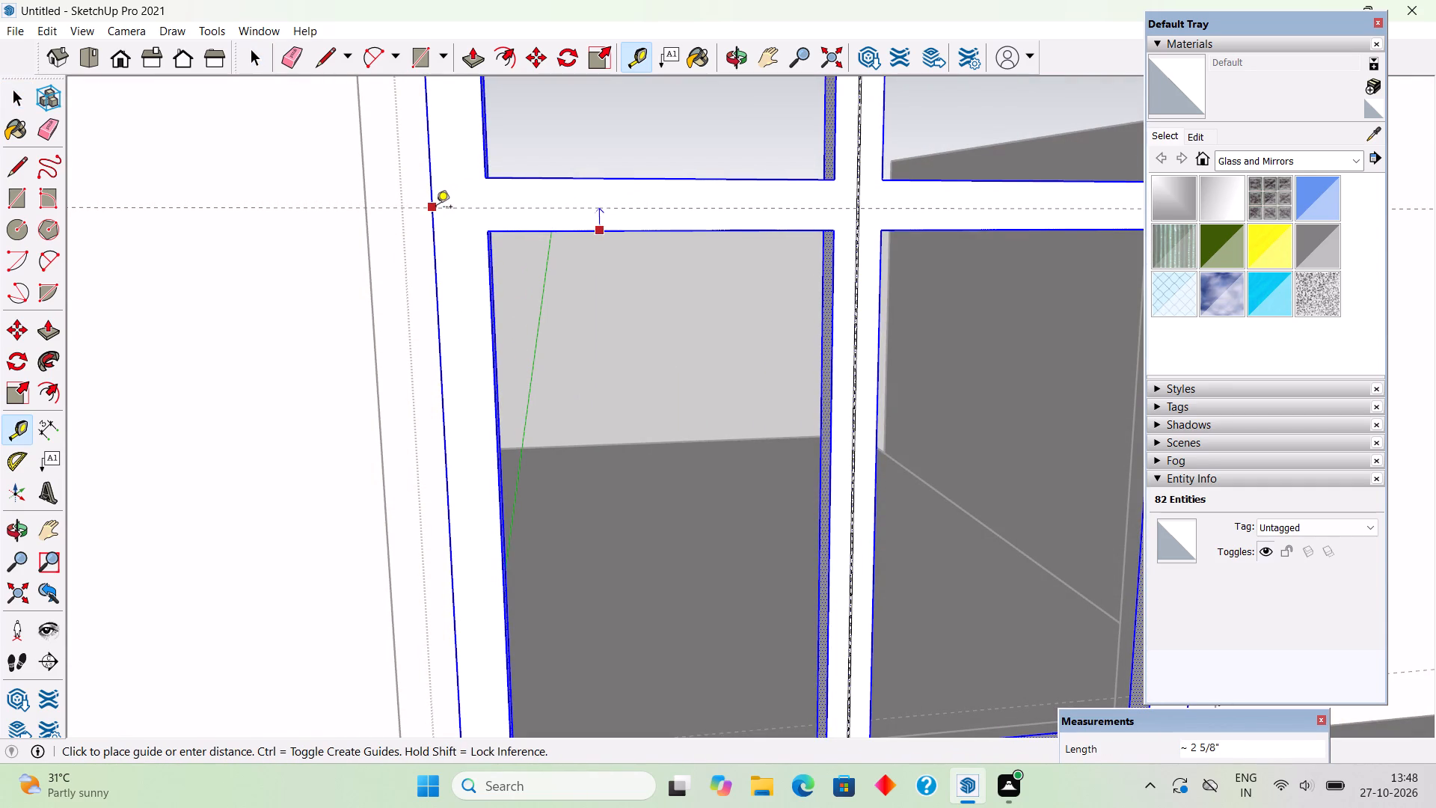
{"action": "type", "text": "3\""}
{"action": "key", "text": "Return"}
Place two horizontal guides on the crossbar, one .15" above and one .15" below its centre guide.
{"action": "left_click", "coordinate": [493, 204]}
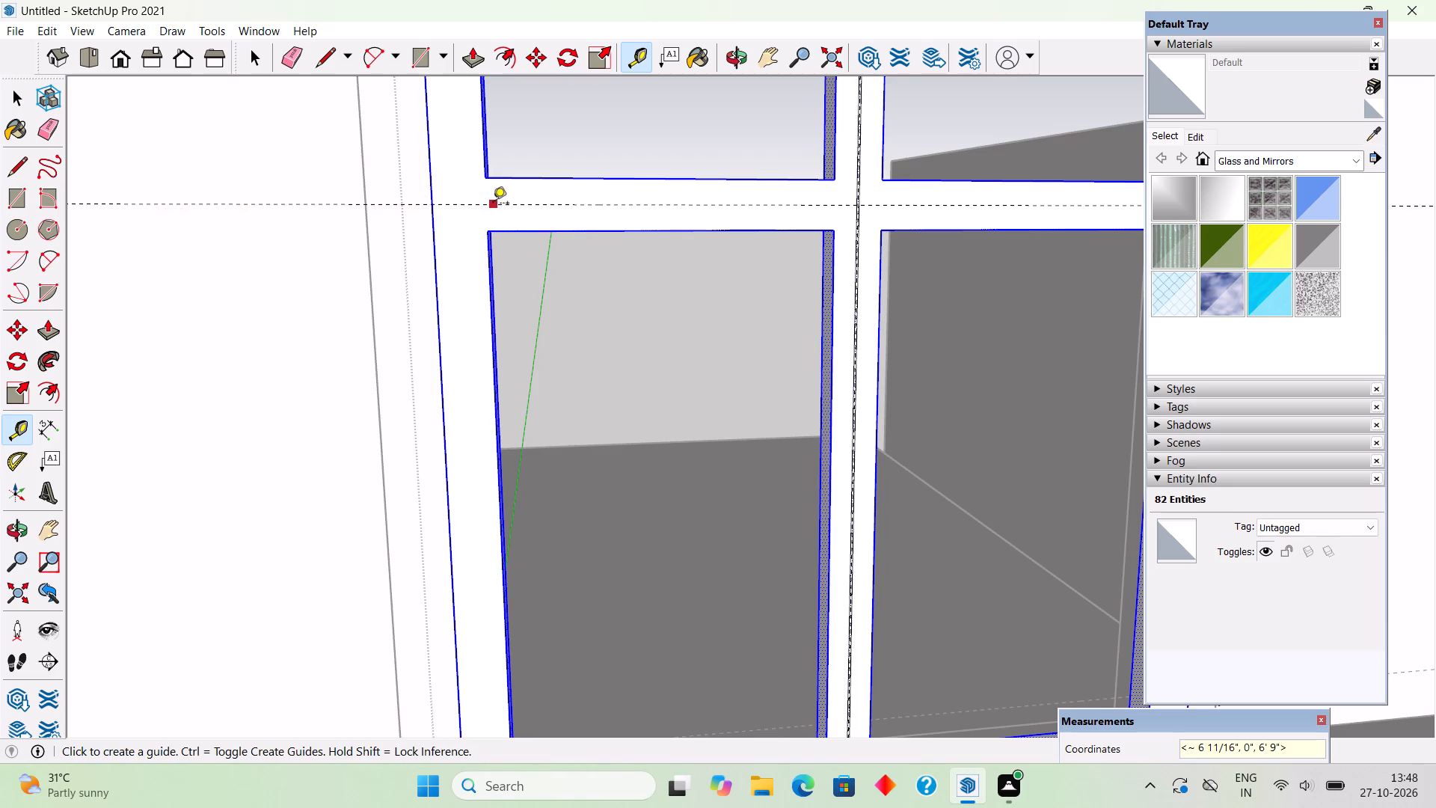
{"action": "type", "text": ".15\""}
{"action": "key", "text": "Return"}
{"action": "scroll", "coordinate": [504, 198], "scroll_direction": "up", "scroll_amount": 12}
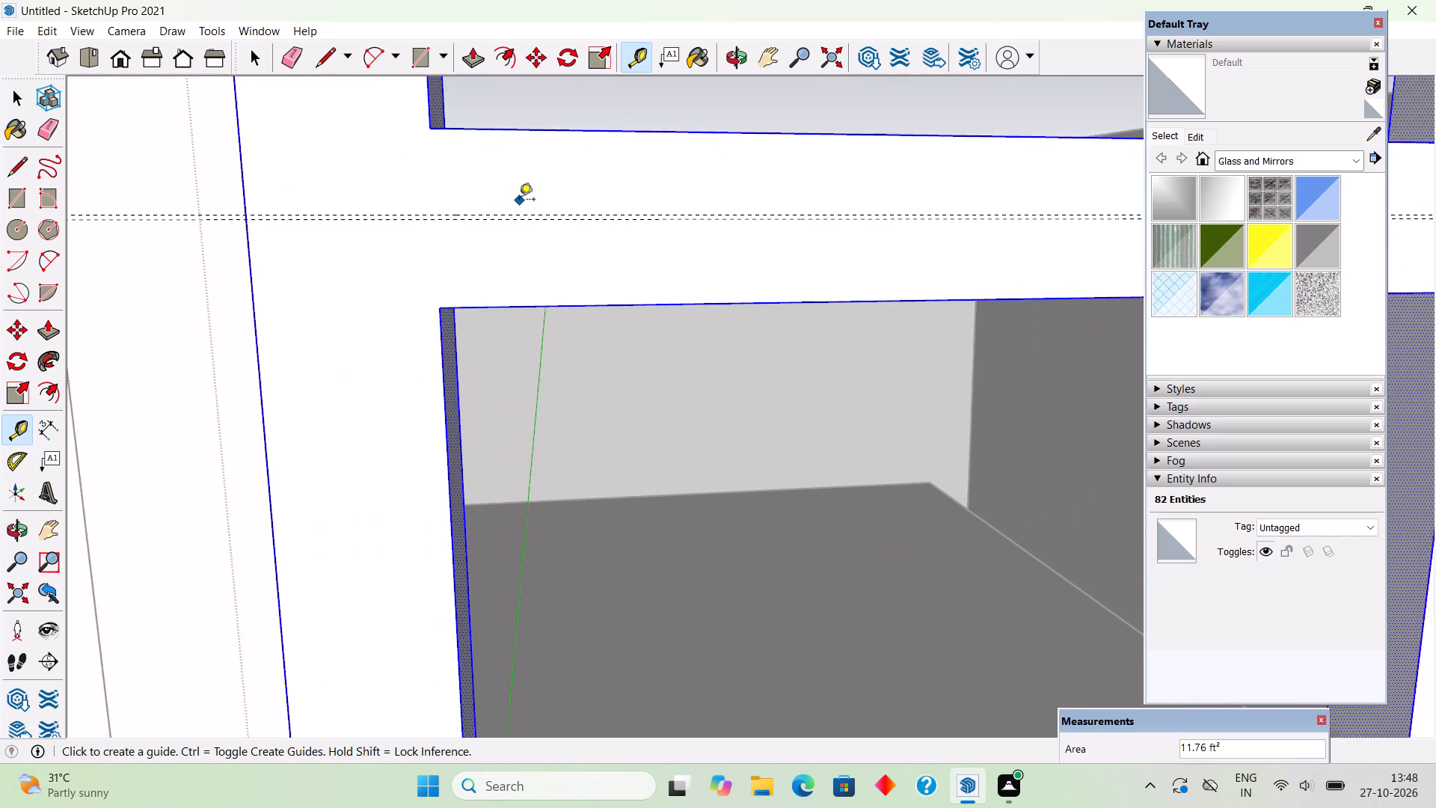
{"action": "scroll", "coordinate": [519, 201], "scroll_direction": "up", "scroll_amount": 5}
{"action": "left_click", "coordinate": [553, 234]}
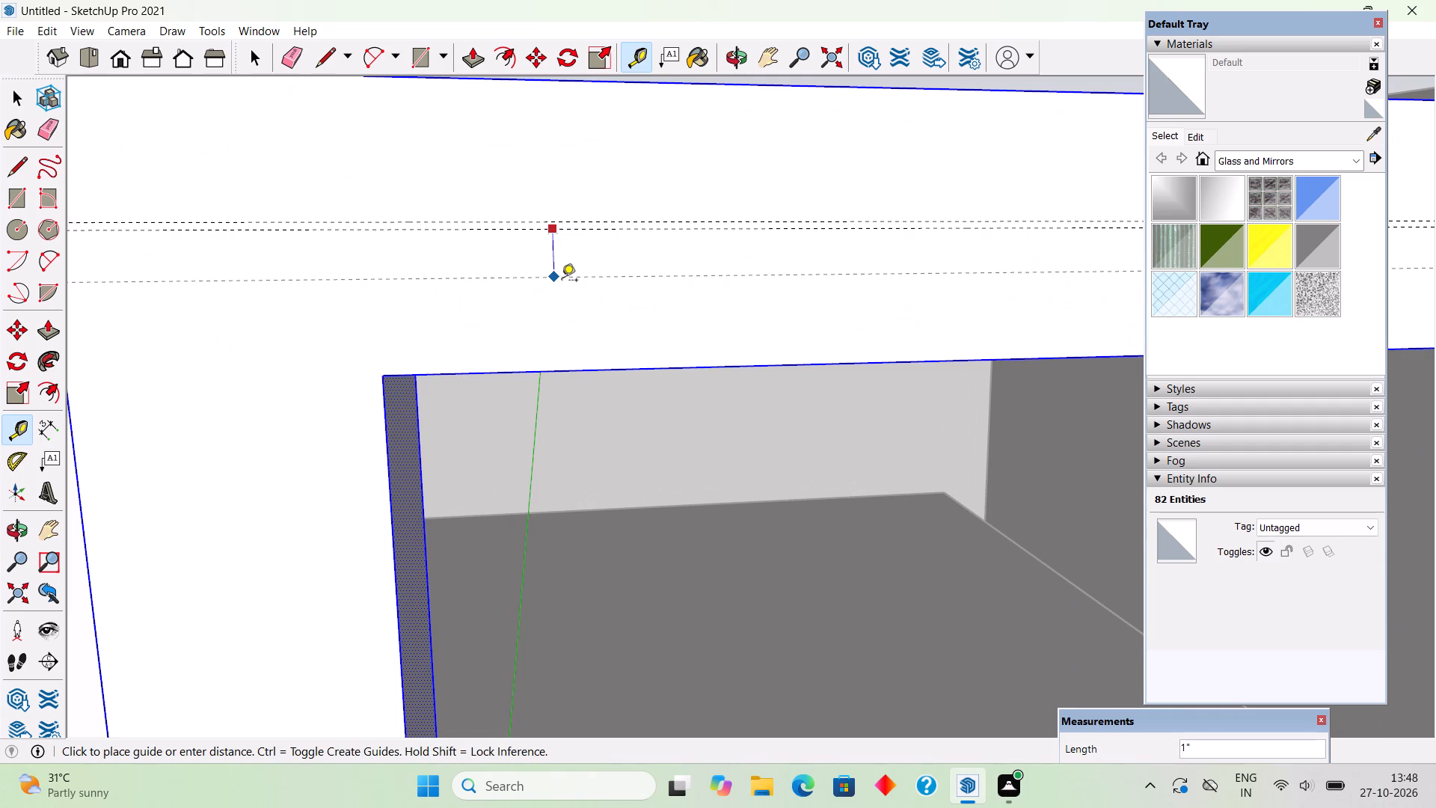
{"action": "type", "text": ".15\""}
{"action": "key", "text": "Return"}
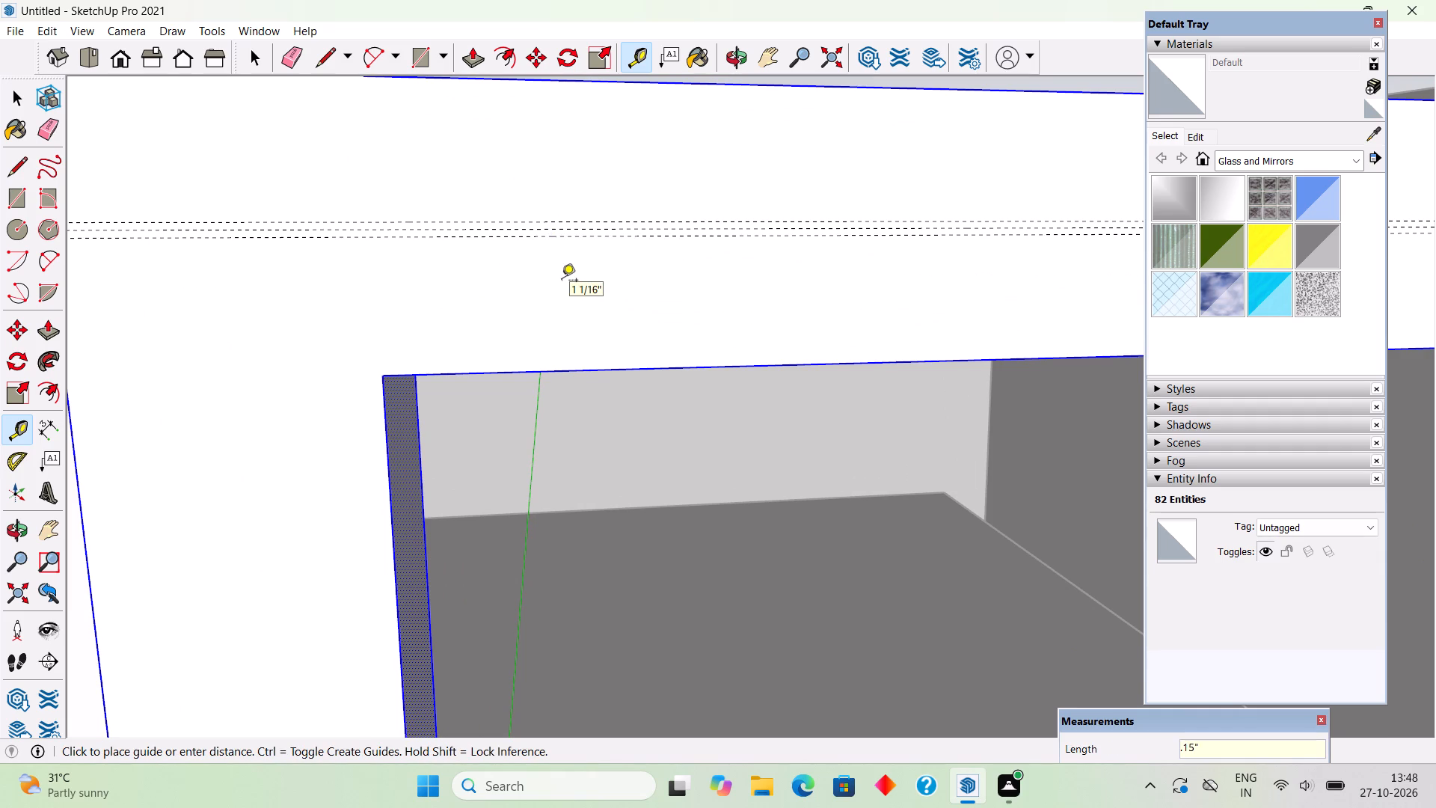
{"action": "key", "text": "space"}
Draw an 8' 4" line along the upper crossbar guide from the frame's left outer edge to its right outer edge.
{"action": "scroll", "coordinate": [562, 281], "scroll_direction": "down", "scroll_amount": 14}
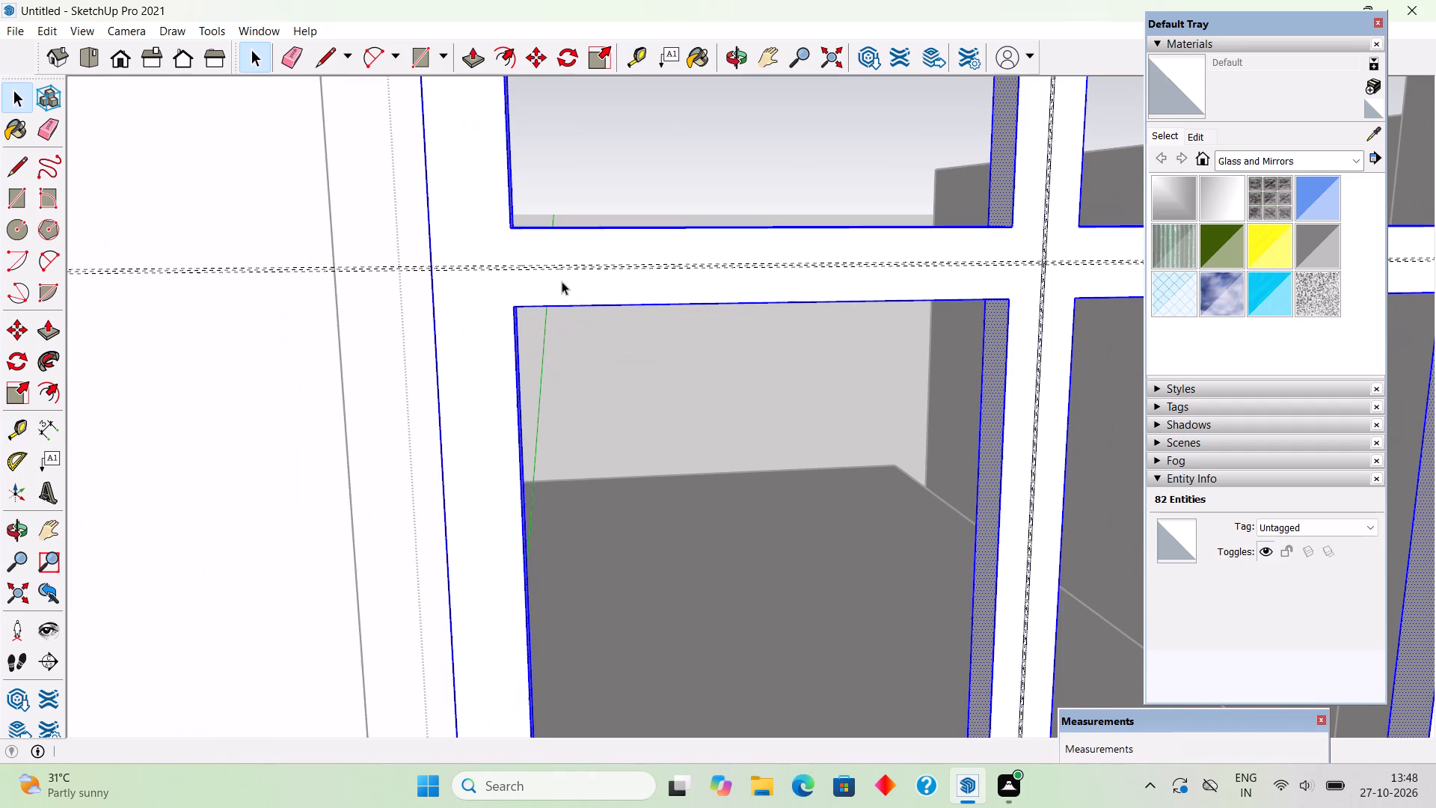
{"action": "key", "text": "l"}
{"action": "scroll", "coordinate": [444, 266], "scroll_direction": "up", "scroll_amount": 16}
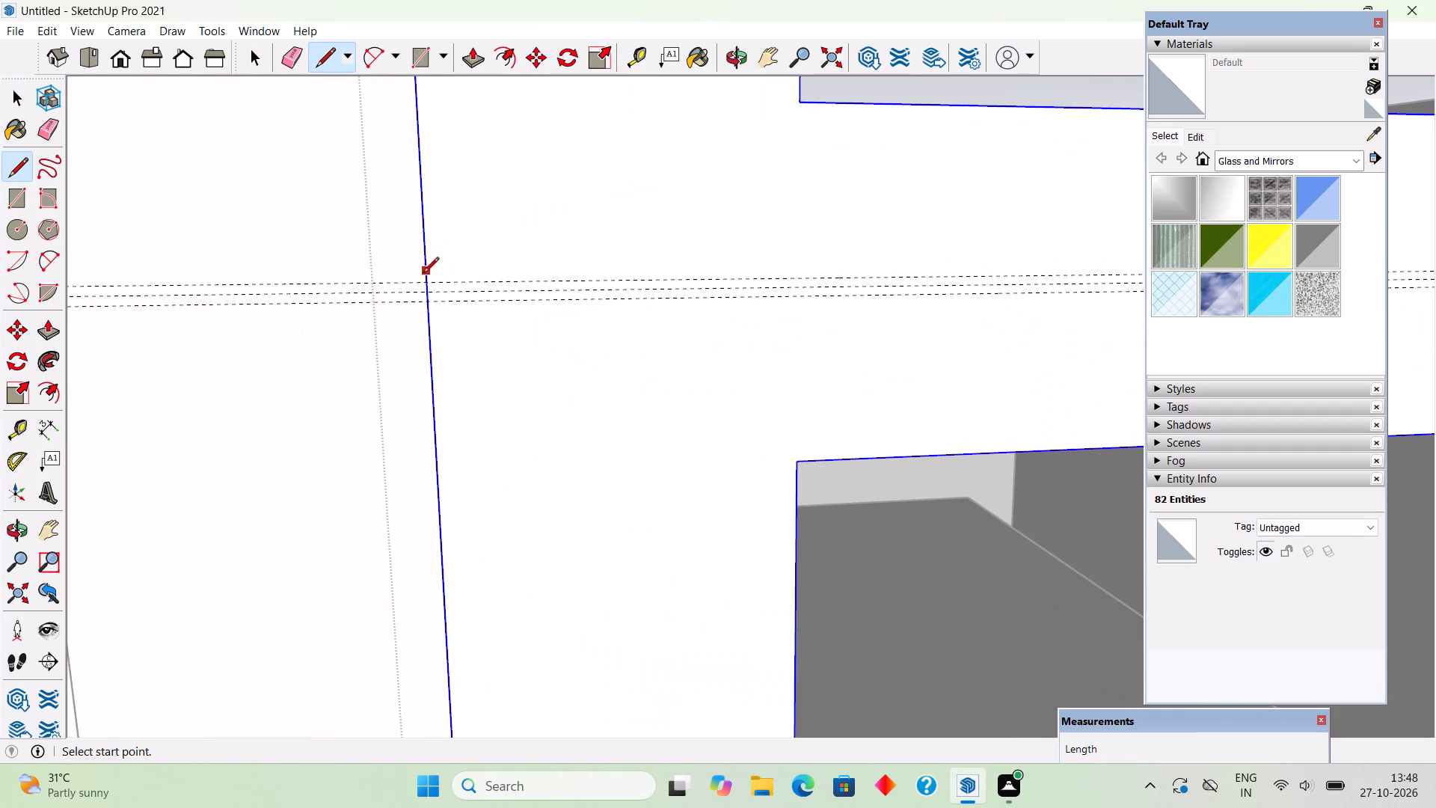
{"action": "left_click", "coordinate": [426, 285]}
{"action": "scroll", "coordinate": [415, 295], "scroll_direction": "down", "scroll_amount": 6}
{"action": "scroll", "coordinate": [321, 325], "scroll_direction": "down", "scroll_amount": 7}
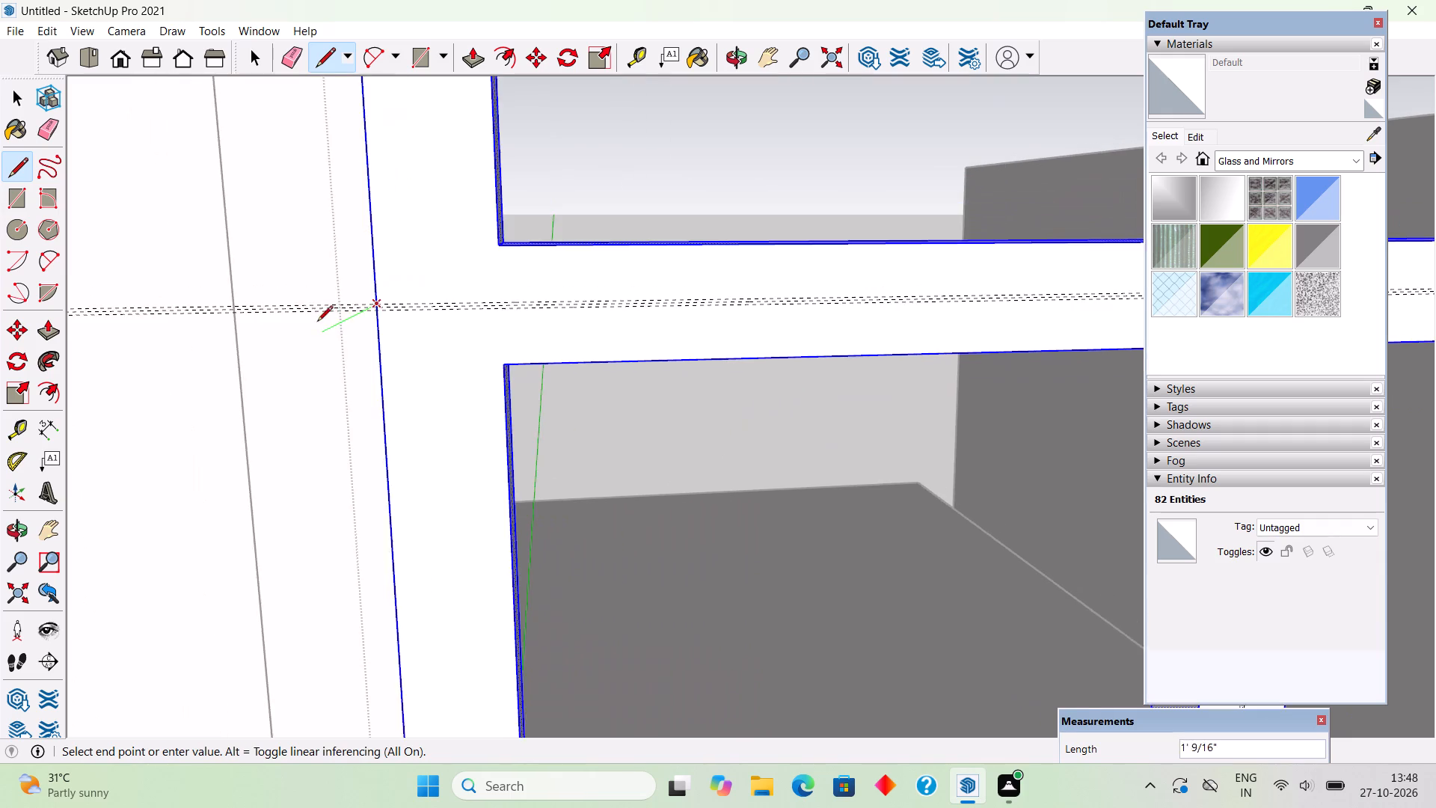
{"action": "scroll", "coordinate": [317, 322], "scroll_direction": "down", "scroll_amount": 12}
{"action": "scroll", "coordinate": [954, 275], "scroll_direction": "up", "scroll_amount": 4}
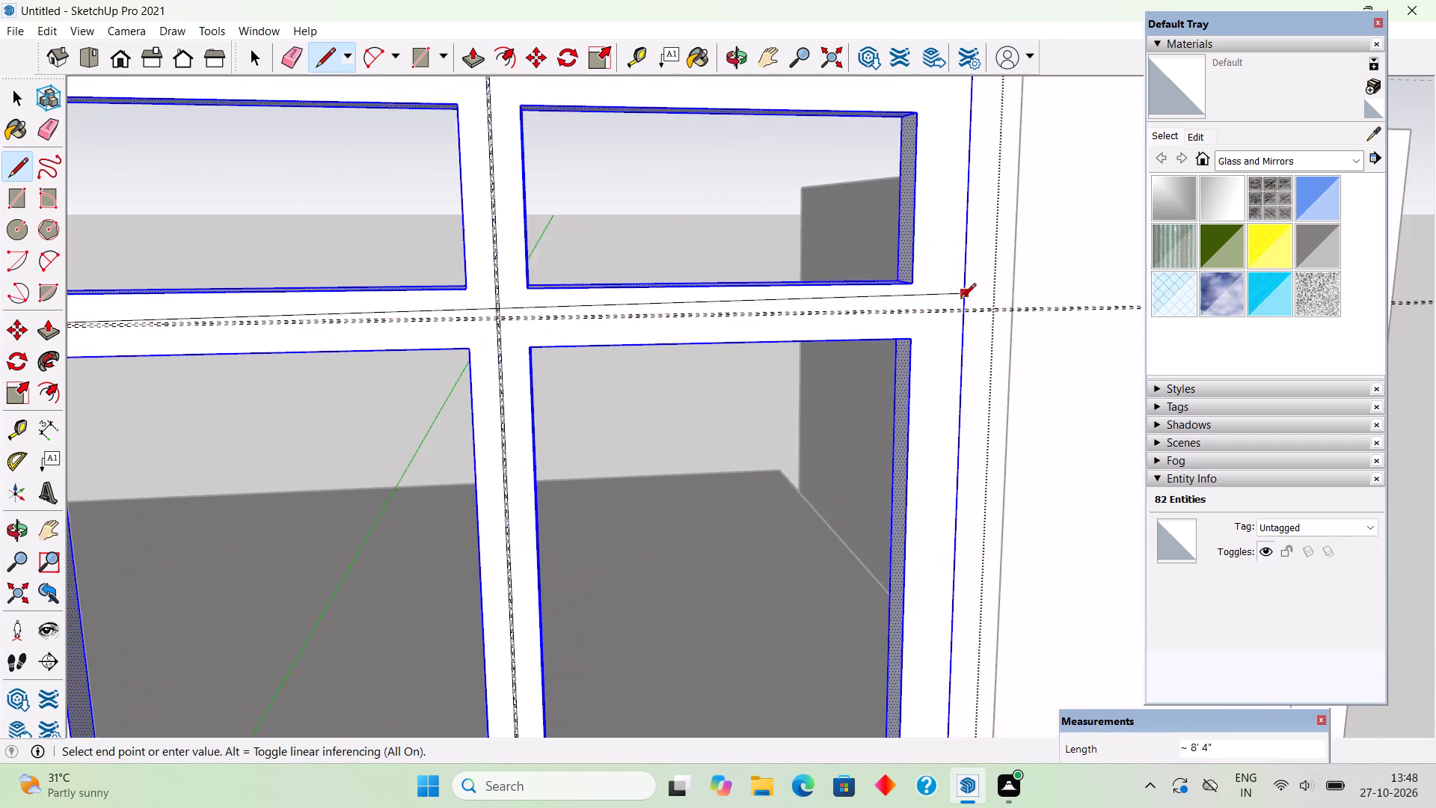
{"action": "scroll", "coordinate": [966, 310], "scroll_direction": "up", "scroll_amount": 18}
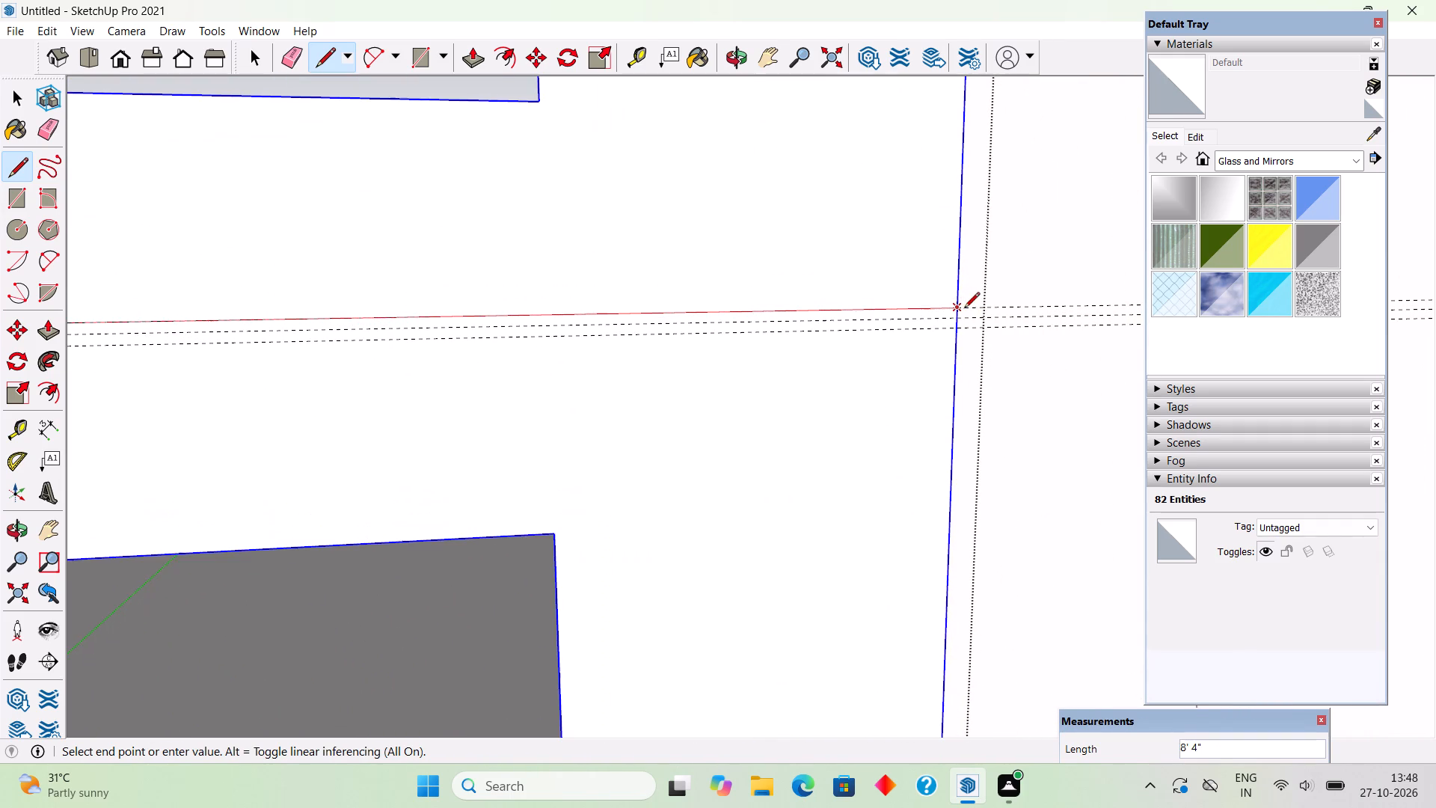
{"action": "left_click", "coordinate": [964, 309]}
Continue the line down to the lower crossbar guide and back along it 8' 4" to the frame's left outer edge.
{"action": "left_click", "coordinate": [956, 325]}
{"action": "scroll", "coordinate": [773, 296], "scroll_direction": "down", "scroll_amount": 5}
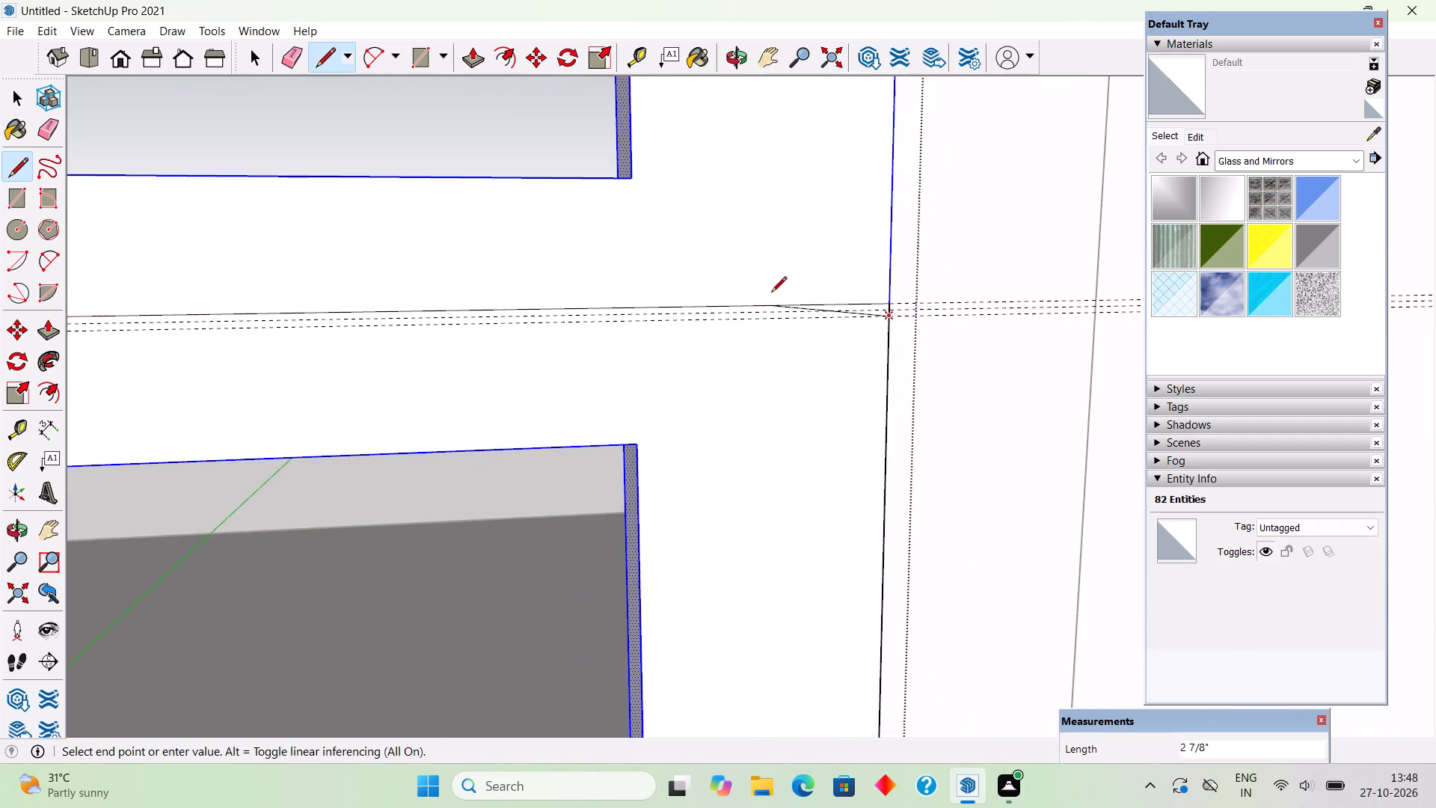
{"action": "scroll", "coordinate": [784, 284], "scroll_direction": "down", "scroll_amount": 12}
{"action": "scroll", "coordinate": [835, 251], "scroll_direction": "down", "scroll_amount": 17}
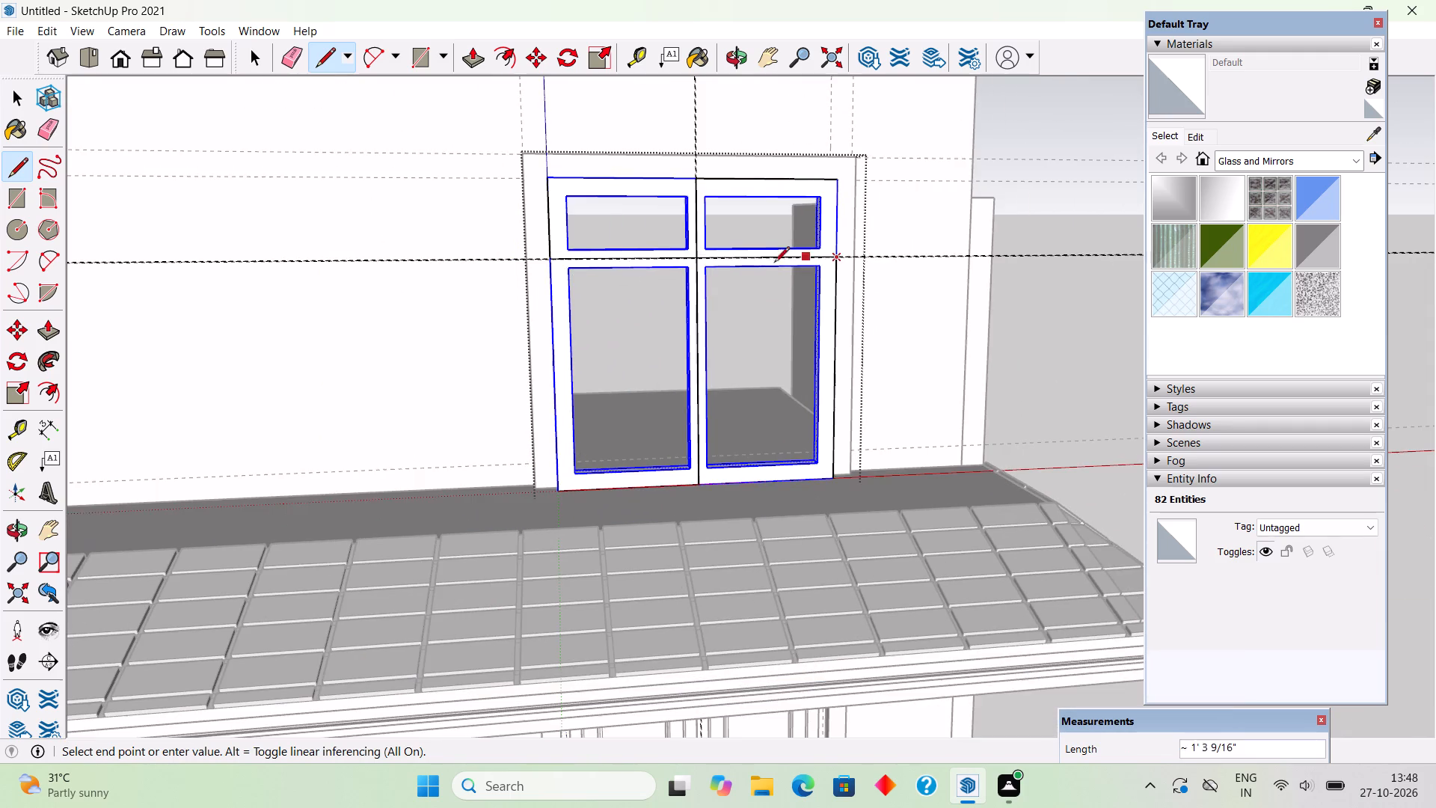
{"action": "scroll", "coordinate": [543, 263], "scroll_direction": "up", "scroll_amount": 20}
{"action": "scroll", "coordinate": [543, 263], "scroll_direction": "up", "scroll_amount": 2}
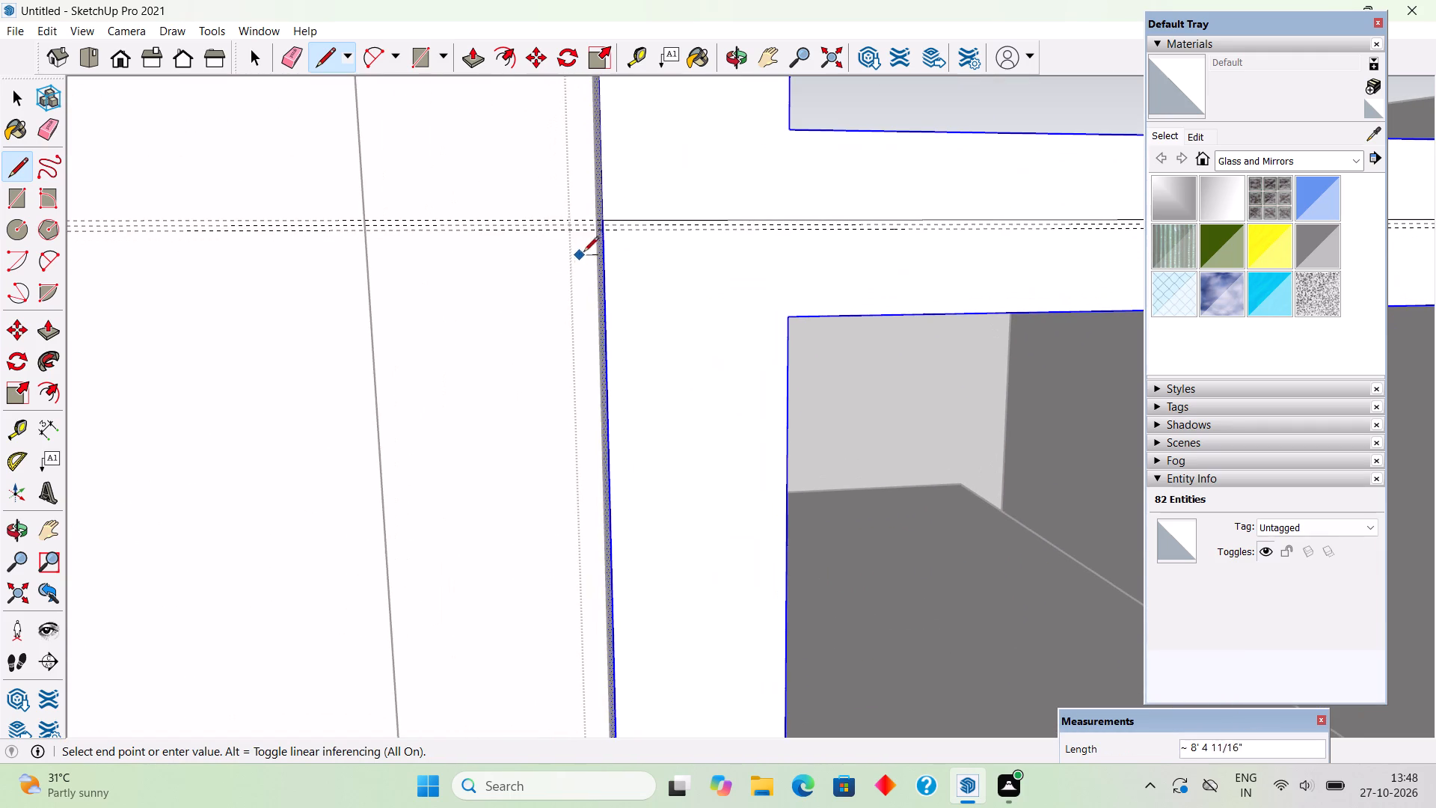
{"action": "left_click", "coordinate": [604, 233]}
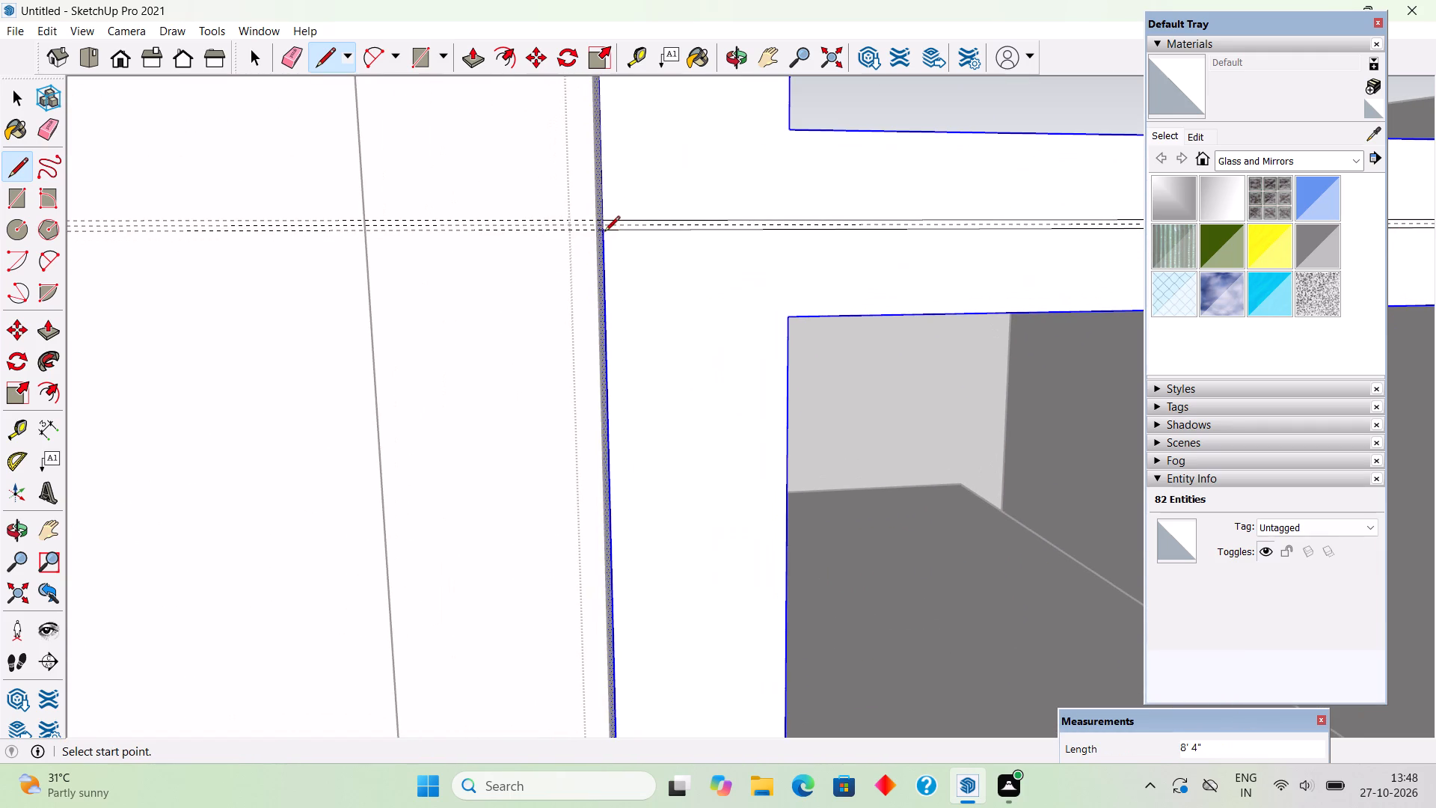
{"action": "key", "text": "space"}
Erase the four short edges inside the intersection of the mullion and crossbar strips so they form one cross-shaped face.
{"action": "scroll", "coordinate": [552, 286], "scroll_direction": "down", "scroll_amount": 11}
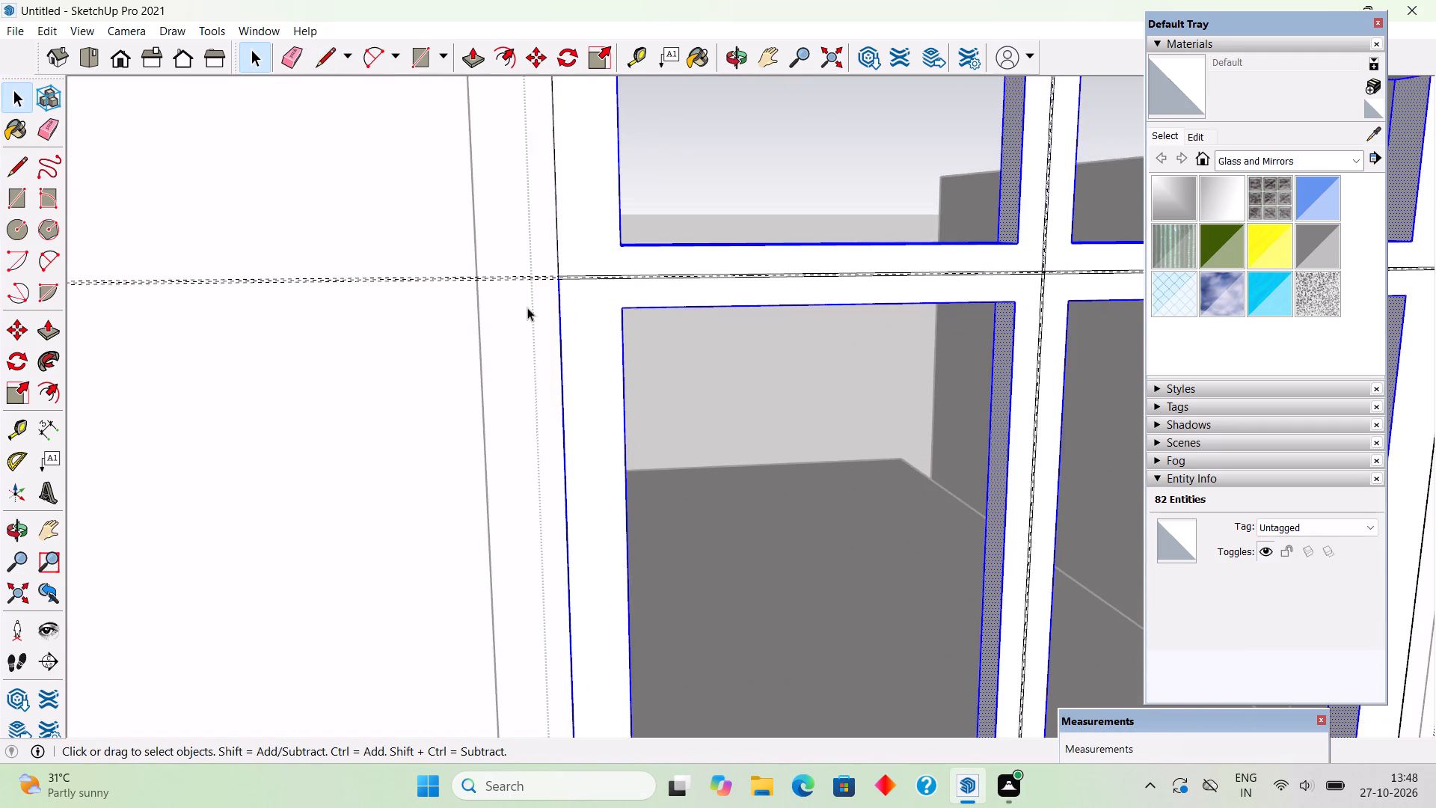
{"action": "middle_click_drag", "start_coordinate": [527, 311], "coordinate": [752, 441]}
{"action": "scroll", "coordinate": [867, 221], "scroll_direction": "up", "scroll_amount": 11}
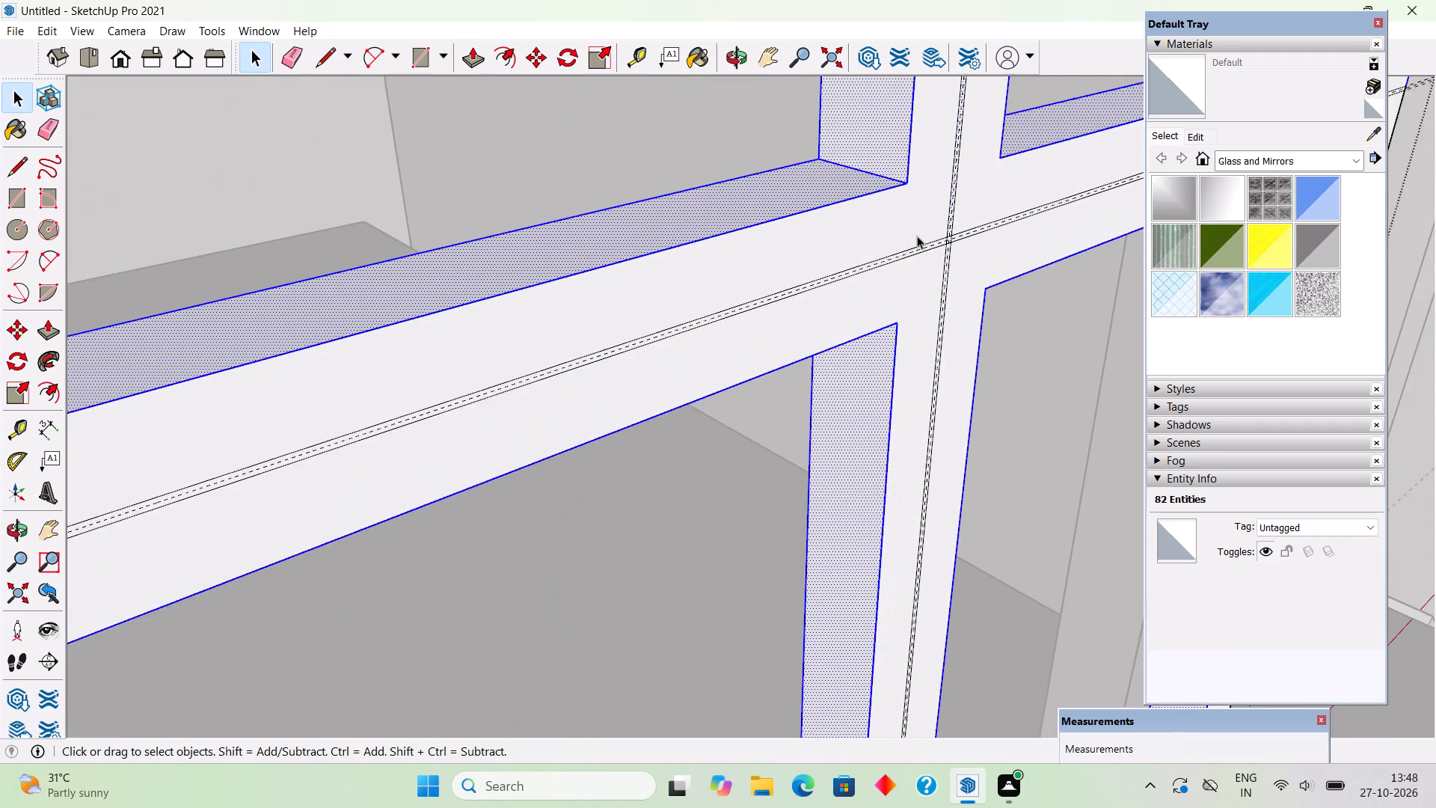
{"action": "scroll", "coordinate": [921, 239], "scroll_direction": "up", "scroll_amount": 9}
{"action": "scroll", "coordinate": [1036, 195], "scroll_direction": "up", "scroll_amount": 5}
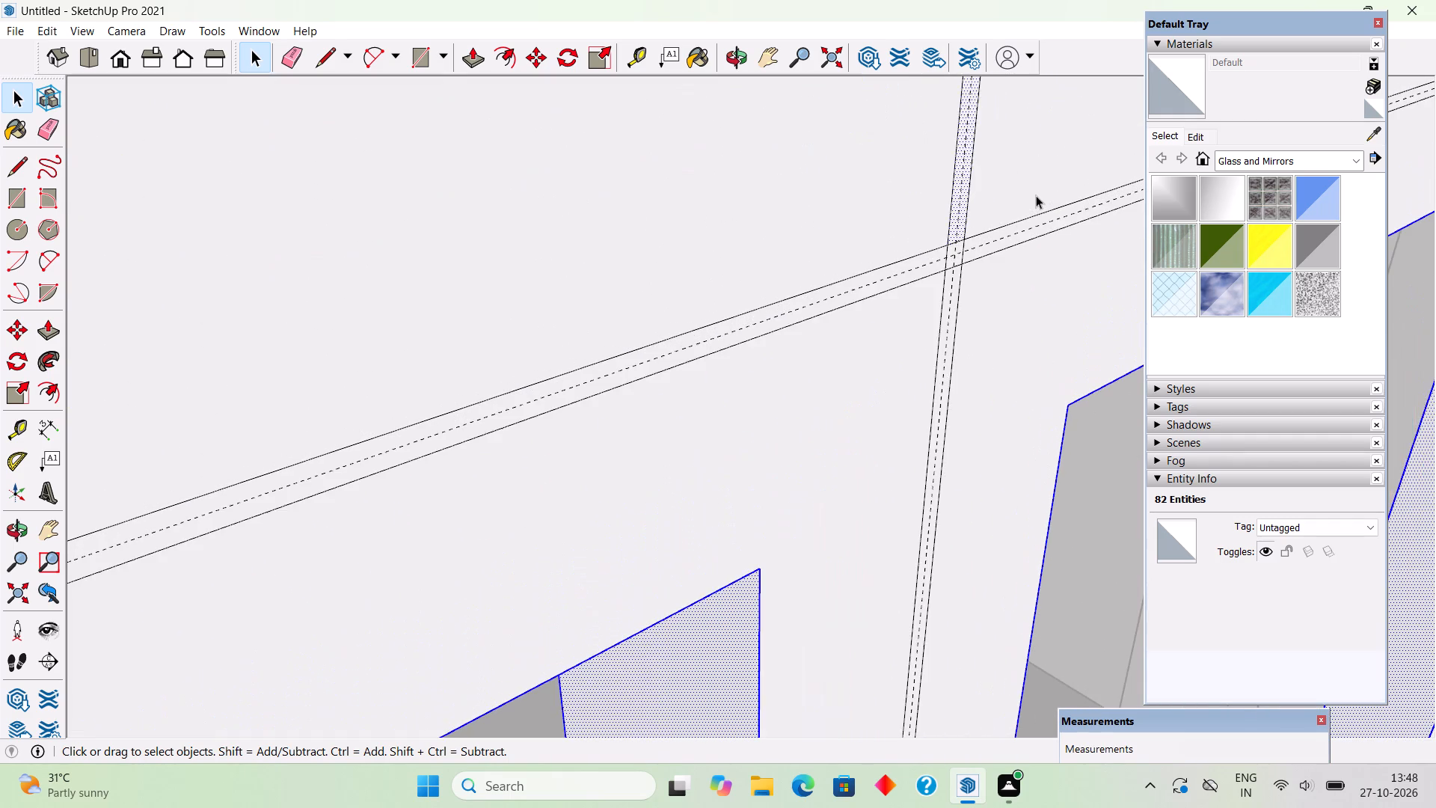
{"action": "scroll", "coordinate": [1036, 197], "scroll_direction": "up", "scroll_amount": 3}
{"action": "middle_click_drag", "start_coordinate": [965, 190], "coordinate": [906, 184]}
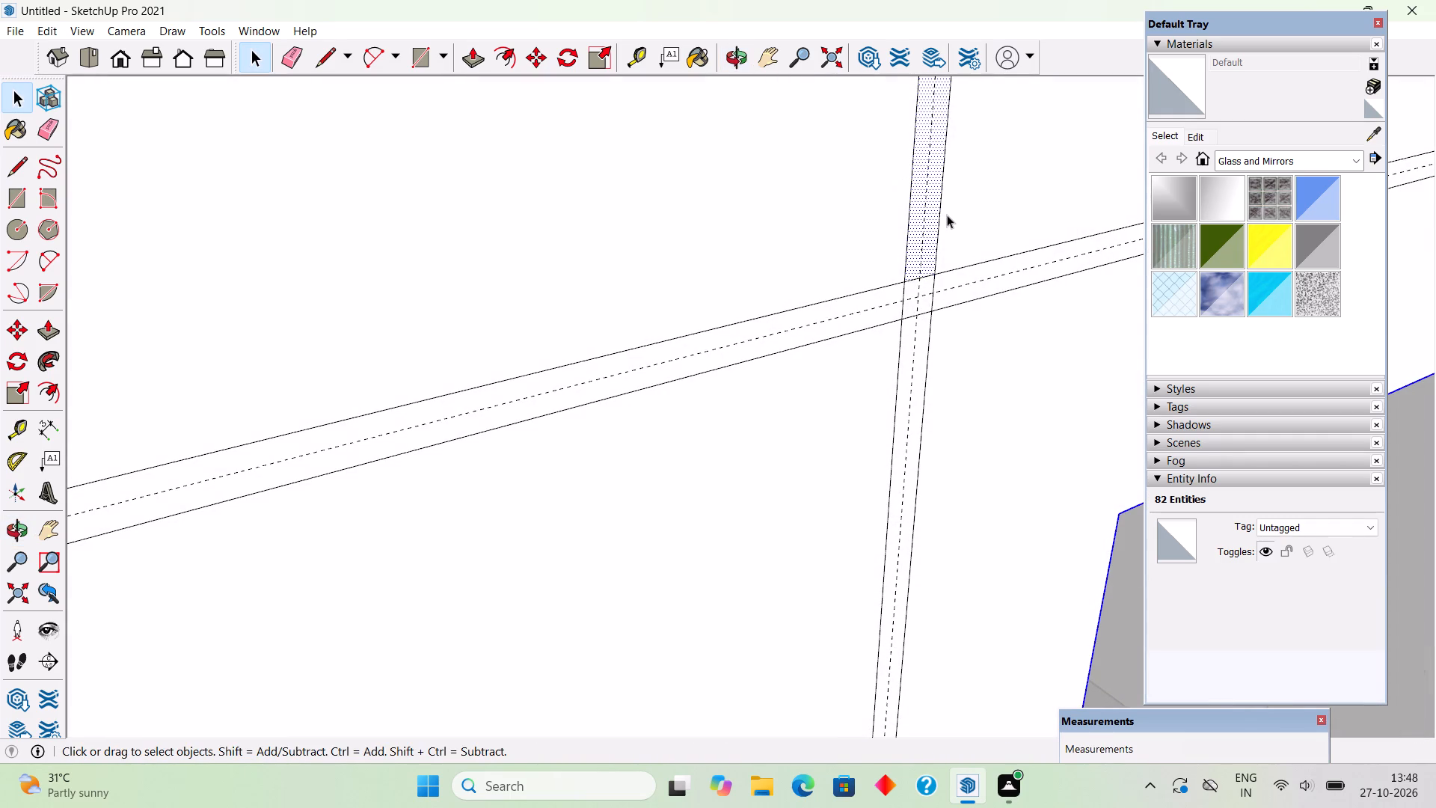
{"action": "key", "text": "e"}
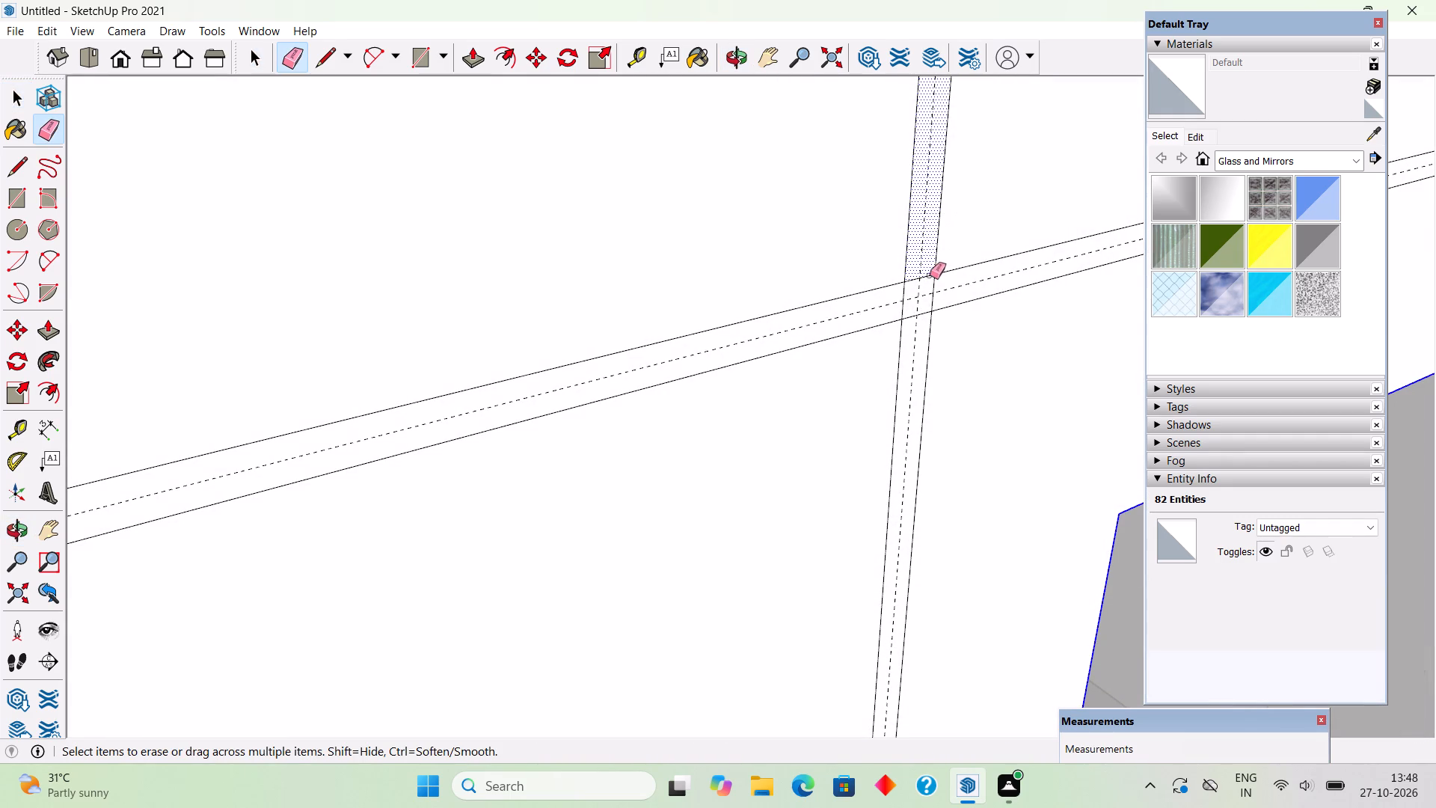
{"action": "left_click", "coordinate": [930, 275]}
{"action": "left_click", "coordinate": [934, 289]}
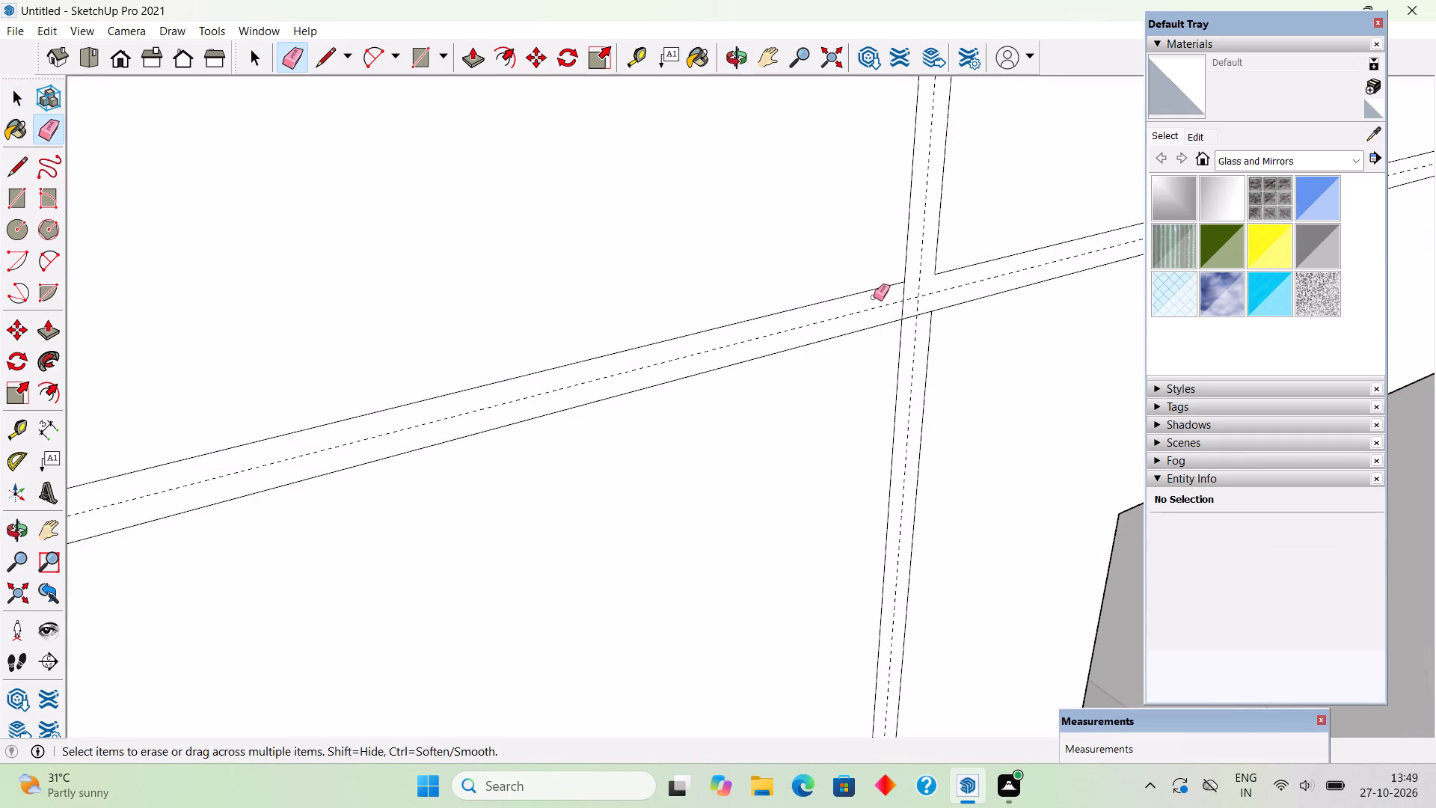
{"action": "left_click", "coordinate": [903, 293]}
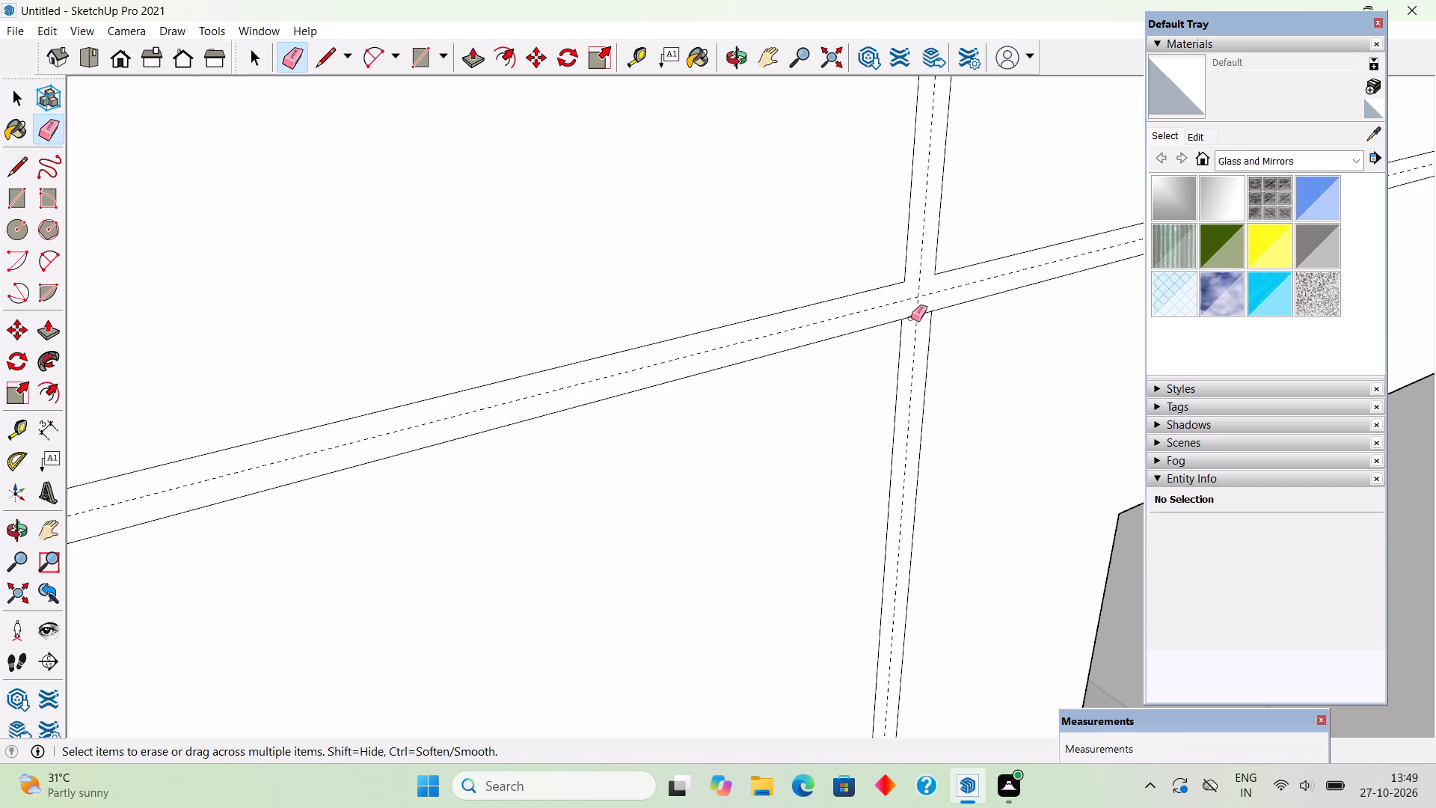
{"action": "left_click", "coordinate": [911, 318]}
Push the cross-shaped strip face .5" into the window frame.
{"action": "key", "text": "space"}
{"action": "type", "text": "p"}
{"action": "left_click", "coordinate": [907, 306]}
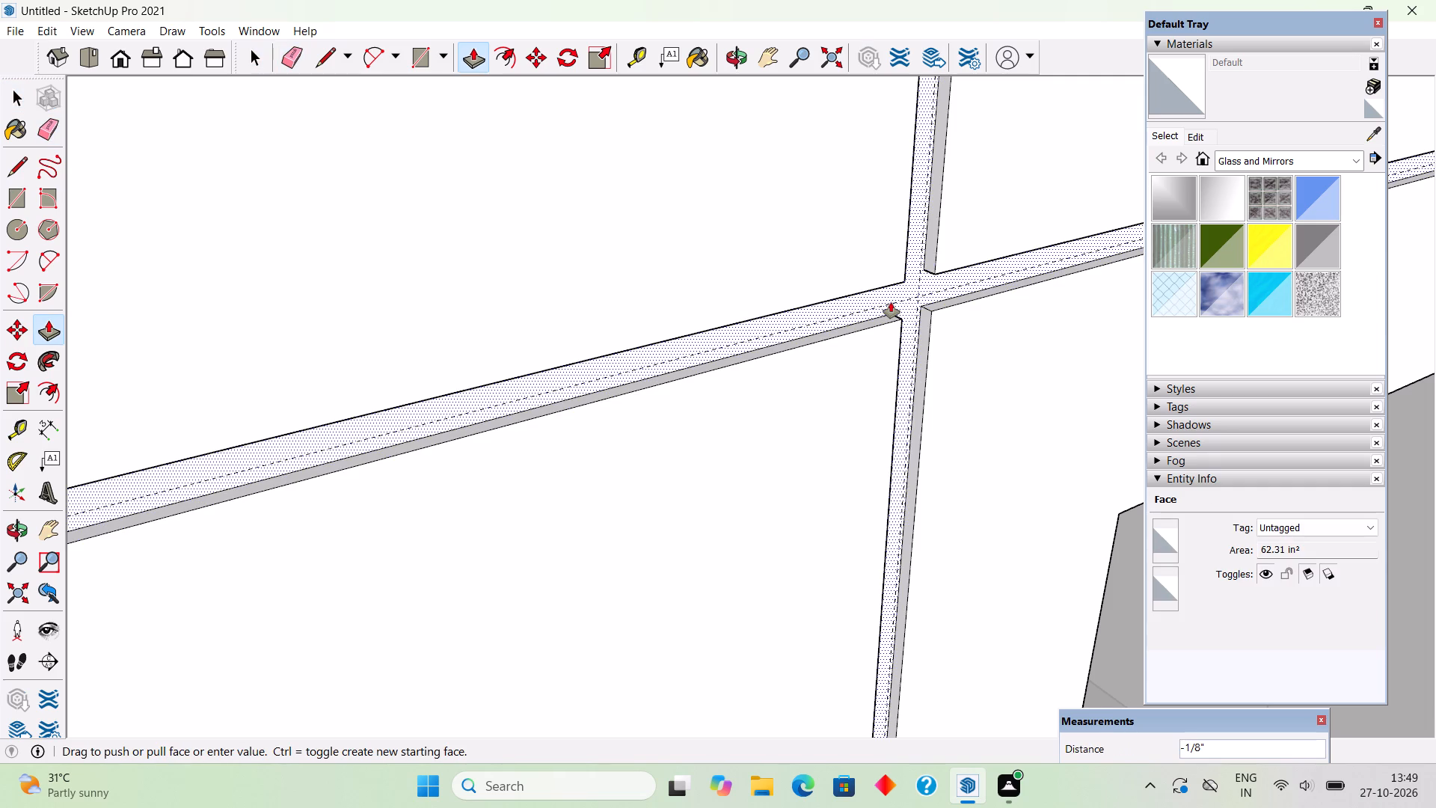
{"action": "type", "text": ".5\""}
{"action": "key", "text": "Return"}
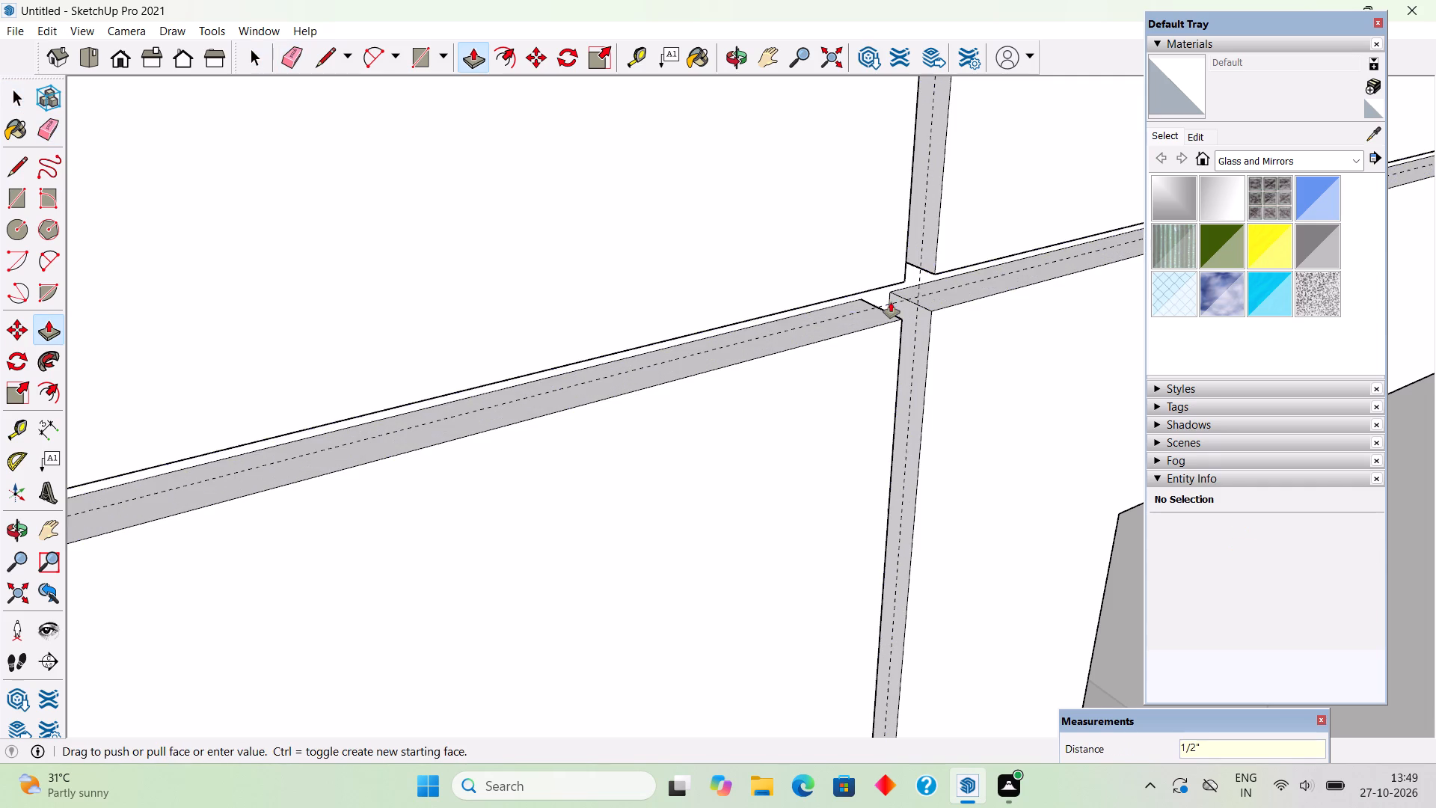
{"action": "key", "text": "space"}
Examine the recessed strips on the window frame up close, from several angles and against the whole facade.
{"action": "scroll", "coordinate": [891, 302], "scroll_direction": "down", "scroll_amount": 11}
{"action": "scroll", "coordinate": [905, 383], "scroll_direction": "down", "scroll_amount": 6}
{"action": "middle_click_drag", "start_coordinate": [865, 297], "coordinate": [739, 103]}
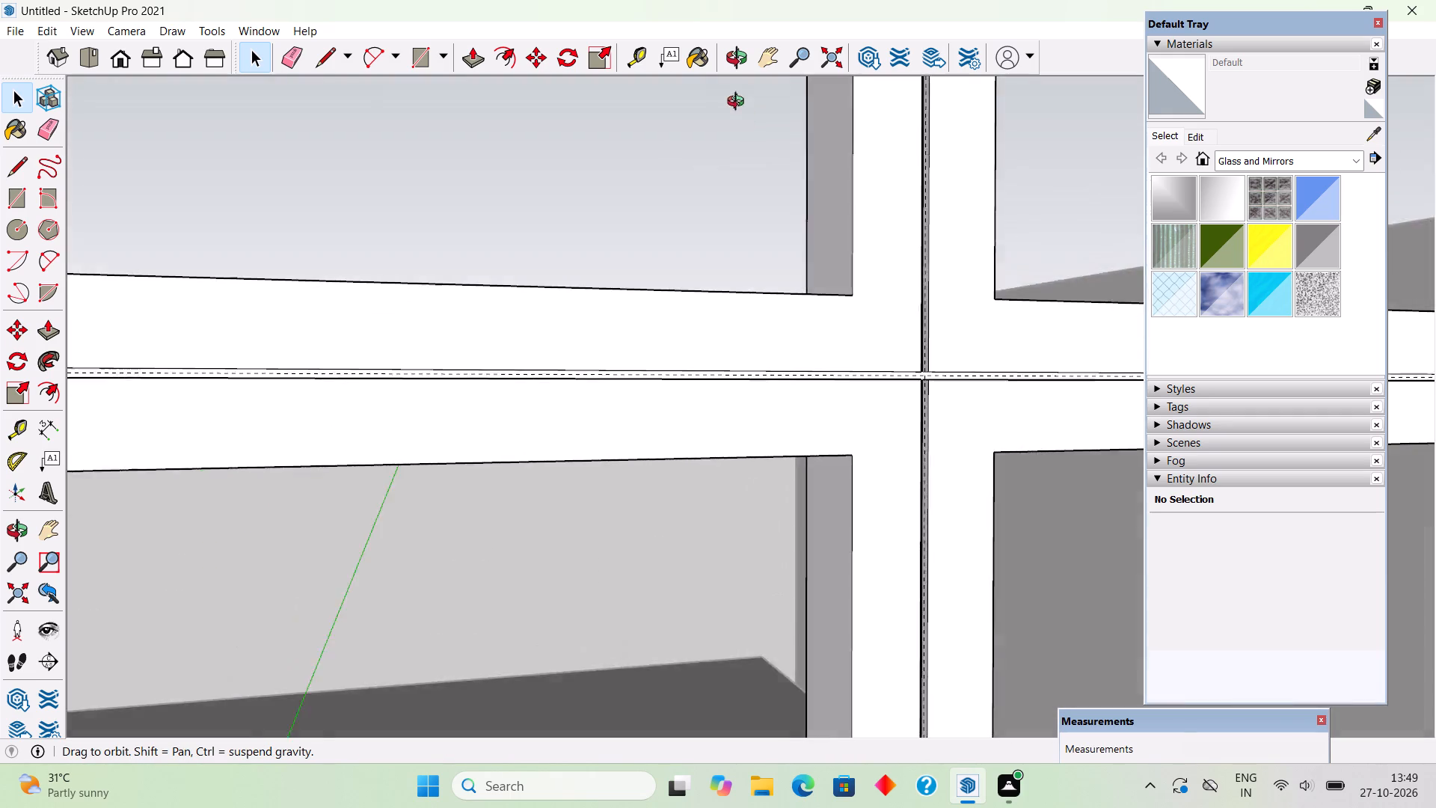
{"action": "middle_click_drag", "start_coordinate": [739, 103], "coordinate": [861, 319]}
{"action": "scroll", "coordinate": [861, 317], "scroll_direction": "up", "scroll_amount": 1}
{"action": "scroll", "coordinate": [803, 266], "scroll_direction": "down", "scroll_amount": 3}
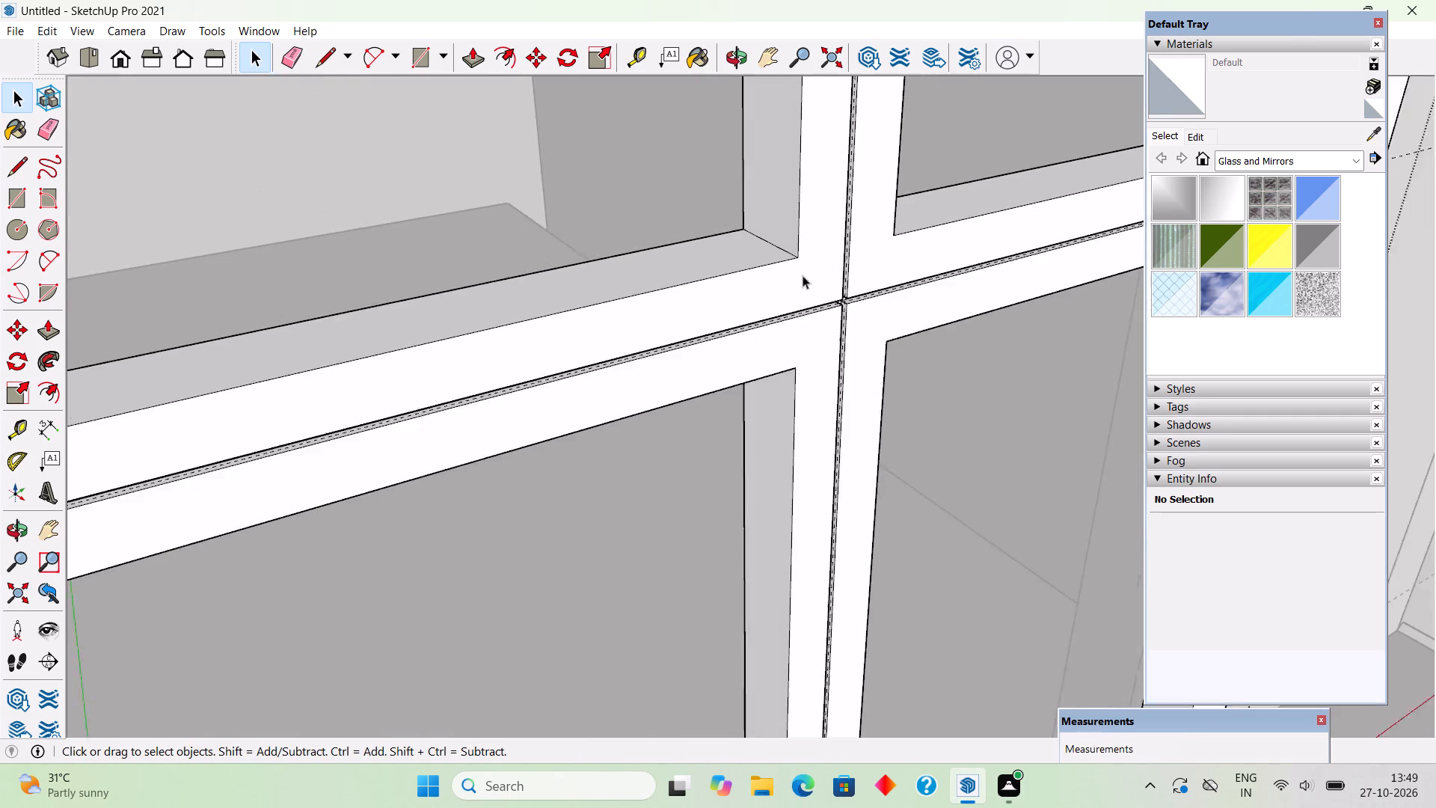
{"action": "scroll", "coordinate": [803, 275], "scroll_direction": "down", "scroll_amount": 15}
{"action": "middle_click_drag", "start_coordinate": [845, 391], "coordinate": [797, 336]}
{"action": "scroll", "coordinate": [796, 332], "scroll_direction": "down", "scroll_amount": 7}
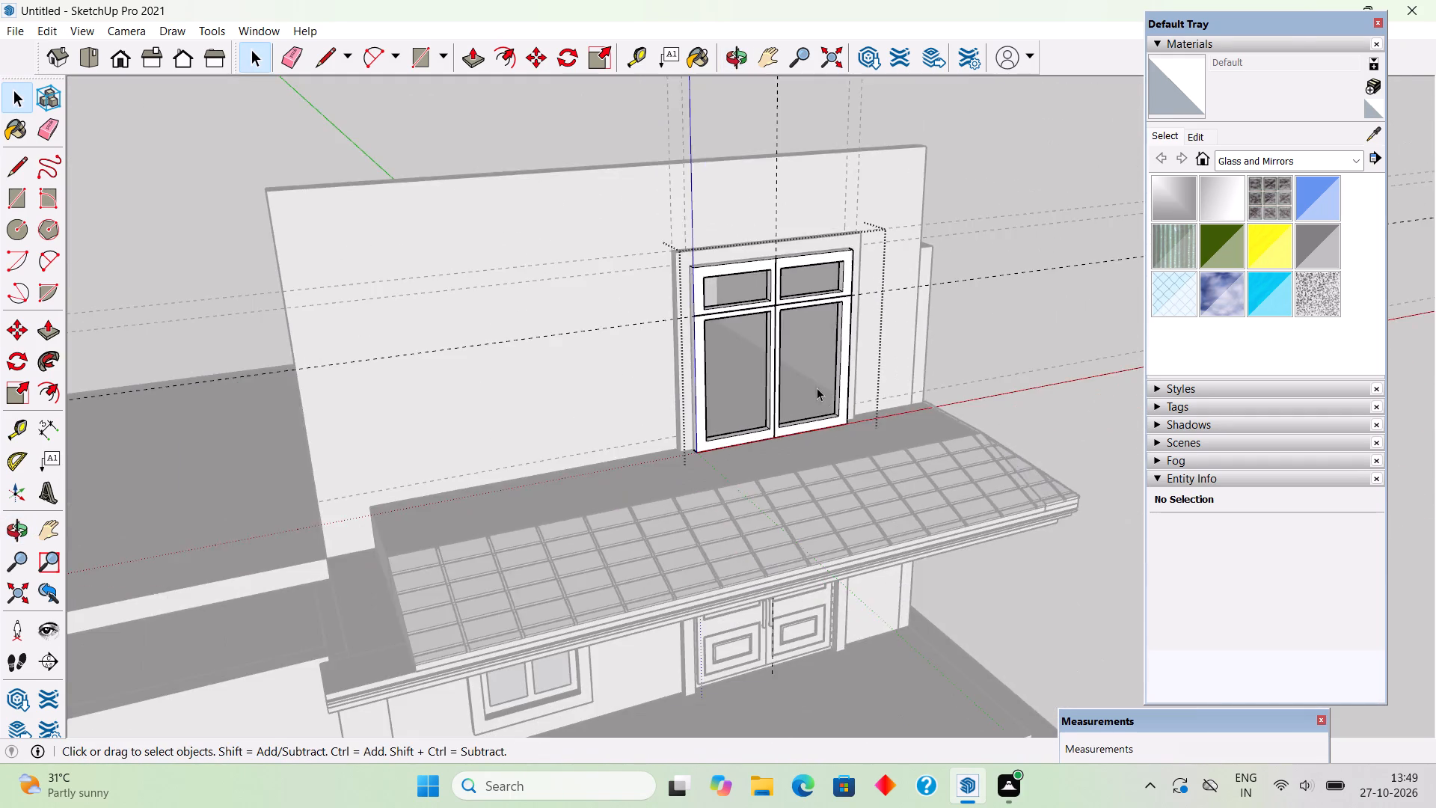
{"action": "middle_click_drag", "start_coordinate": [794, 372], "coordinate": [731, 318]}
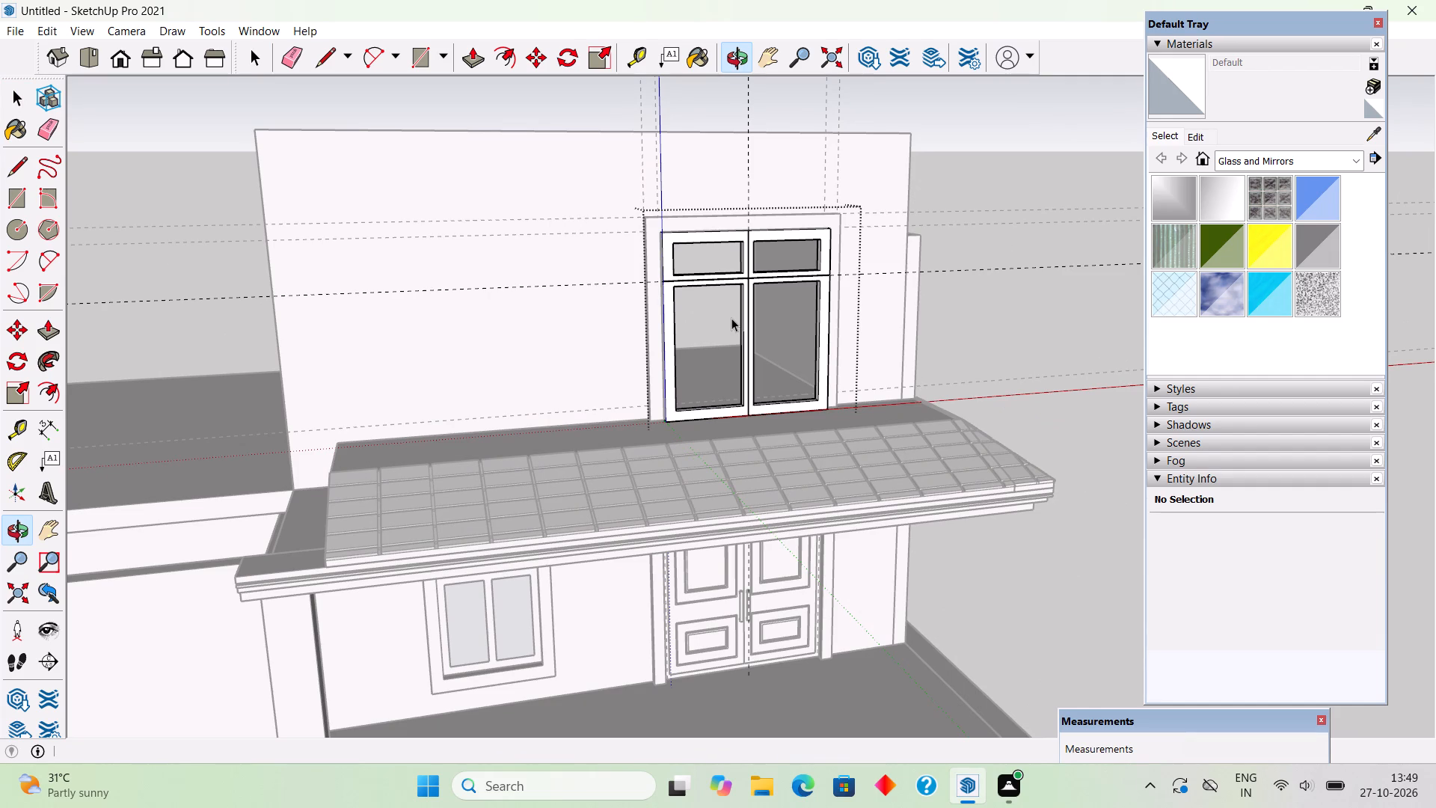
{"action": "scroll", "coordinate": [731, 318], "scroll_direction": "up", "scroll_amount": 3}
{"action": "scroll", "coordinate": [641, 312], "scroll_direction": "up", "scroll_amount": 5}
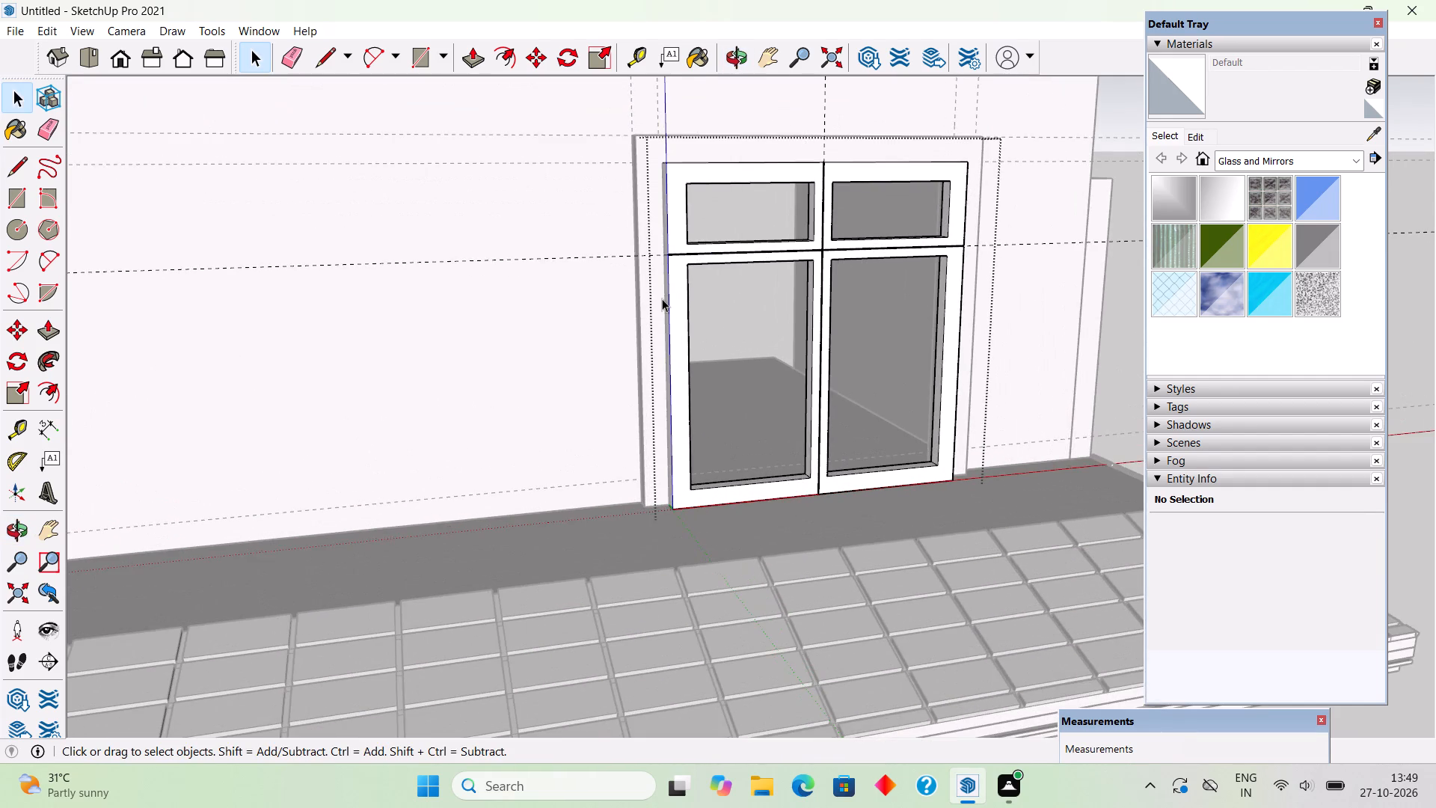
{"action": "scroll", "coordinate": [662, 299], "scroll_direction": "up", "scroll_amount": 4}
{"action": "middle_click_drag", "start_coordinate": [709, 251], "coordinate": [794, 248]}
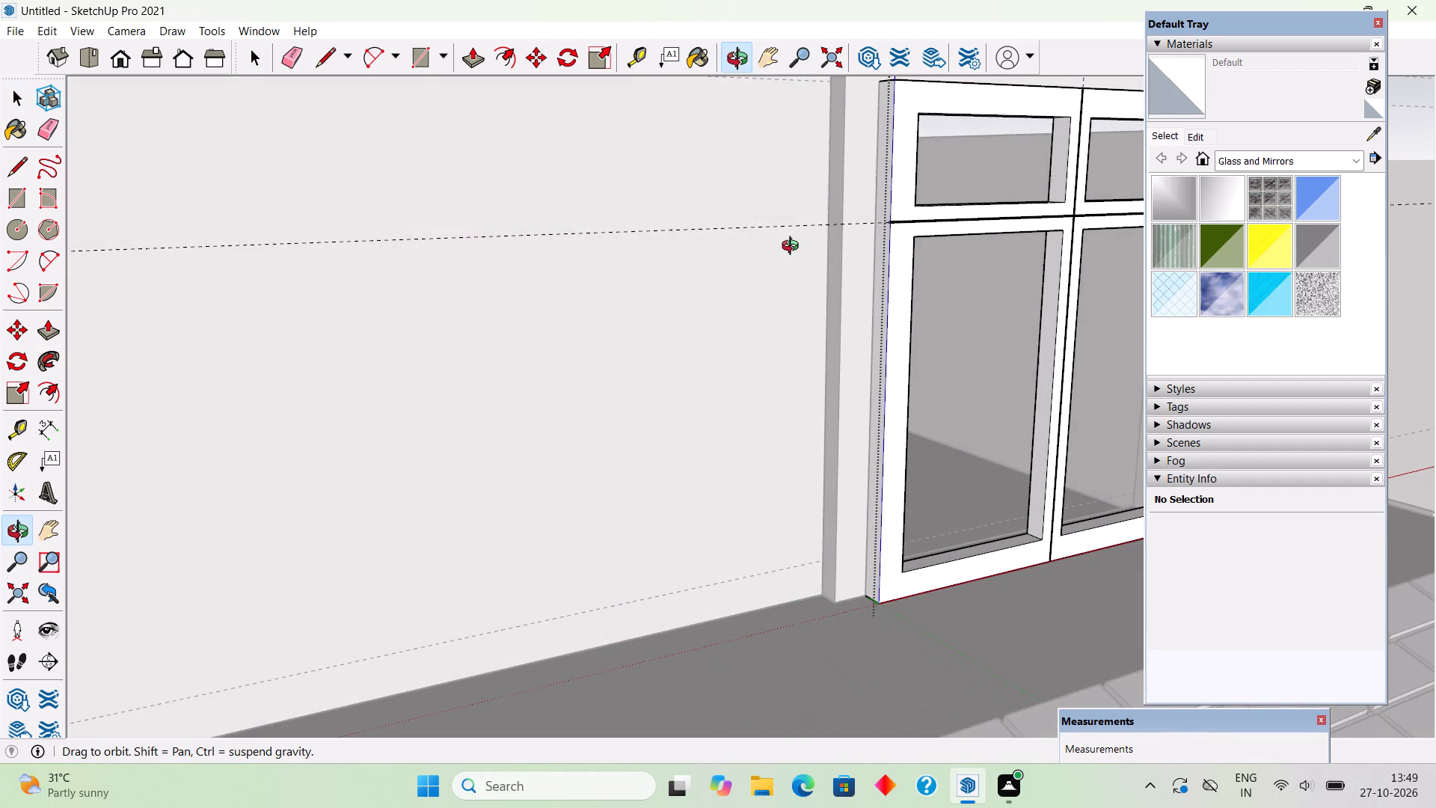
{"action": "middle_click_drag", "start_coordinate": [794, 248], "coordinate": [654, 253]}
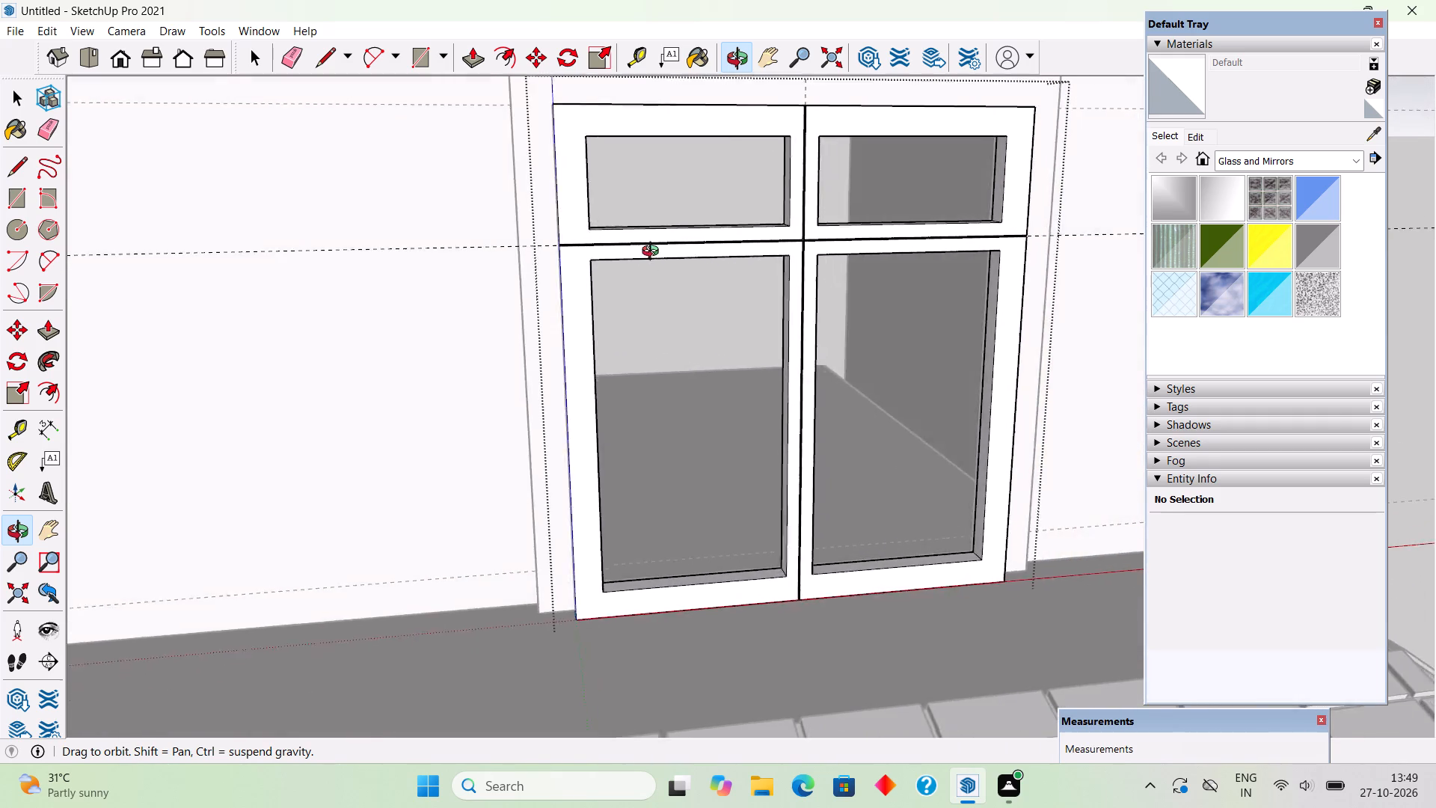
{"action": "middle_click_drag", "start_coordinate": [654, 253], "coordinate": [666, 290]}
{"action": "scroll", "coordinate": [666, 290], "scroll_direction": "down", "scroll_amount": 2}
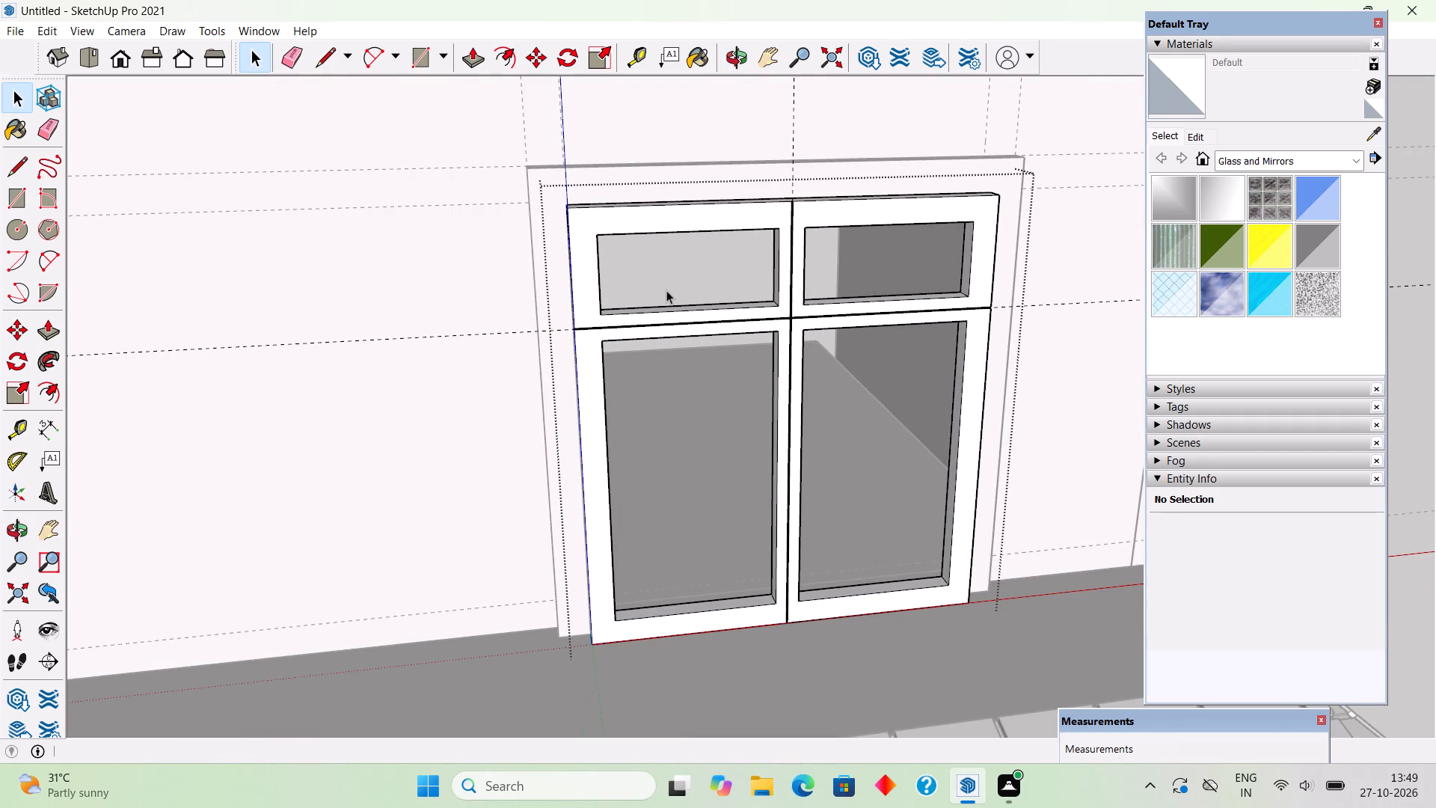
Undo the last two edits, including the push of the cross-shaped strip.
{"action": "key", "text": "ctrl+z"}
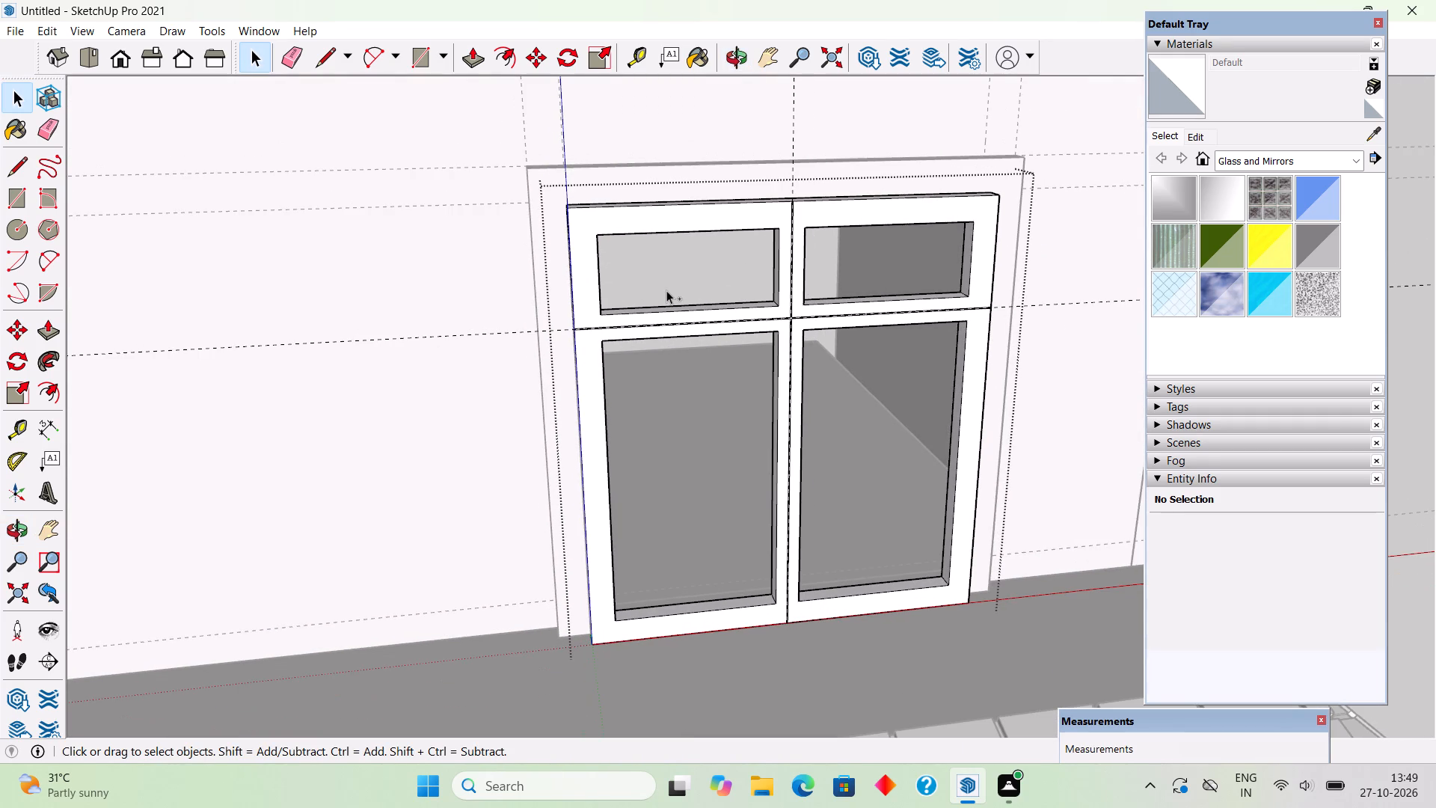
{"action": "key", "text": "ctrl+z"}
Place a vertical guide 3" inside the window frame's left outer edge.
{"action": "scroll", "coordinate": [640, 321], "scroll_direction": "up", "scroll_amount": 5}
{"action": "scroll", "coordinate": [568, 351], "scroll_direction": "up", "scroll_amount": 9}
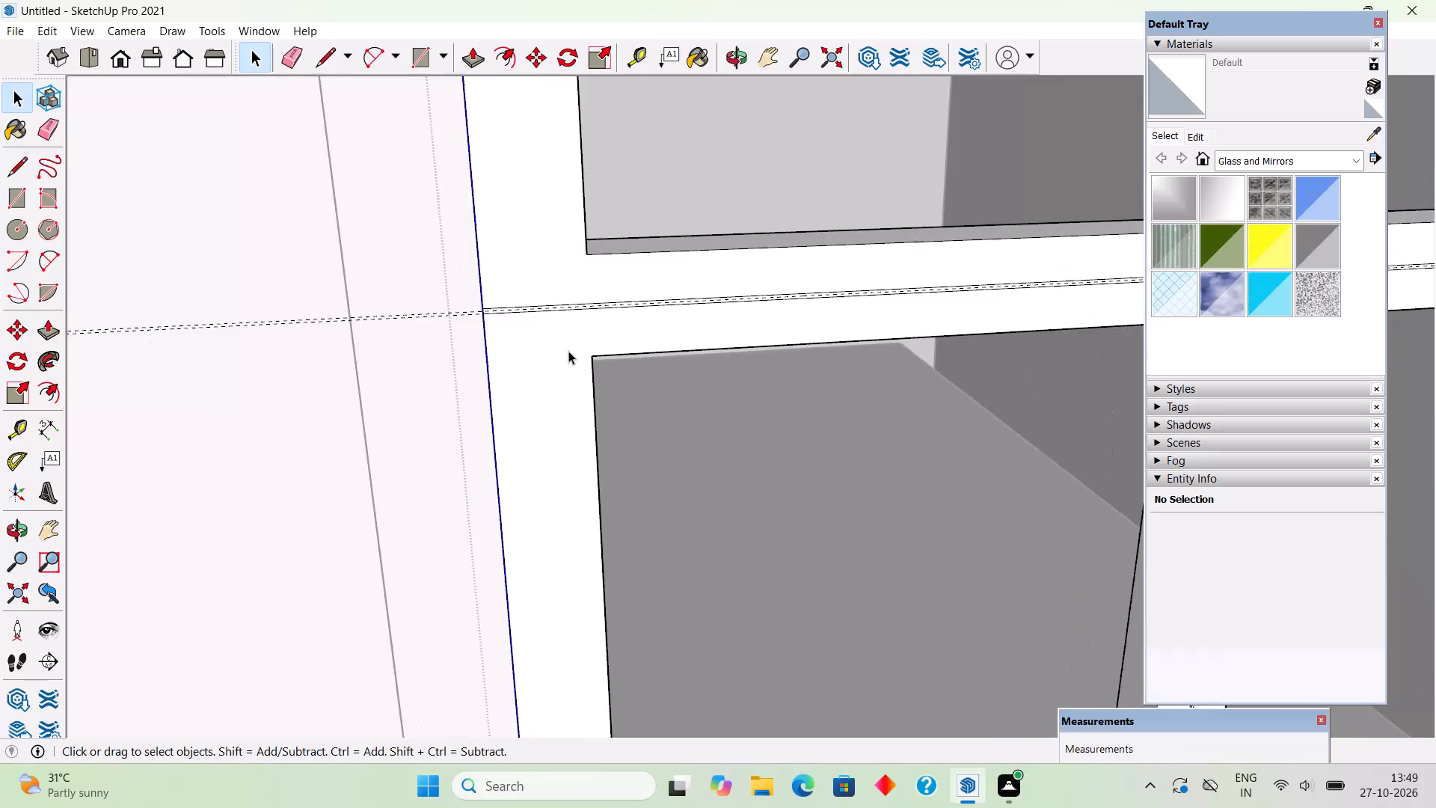
{"action": "scroll", "coordinate": [544, 343], "scroll_direction": "up", "scroll_amount": 4}
{"action": "scroll", "coordinate": [537, 303], "scroll_direction": "down", "scroll_amount": 14}
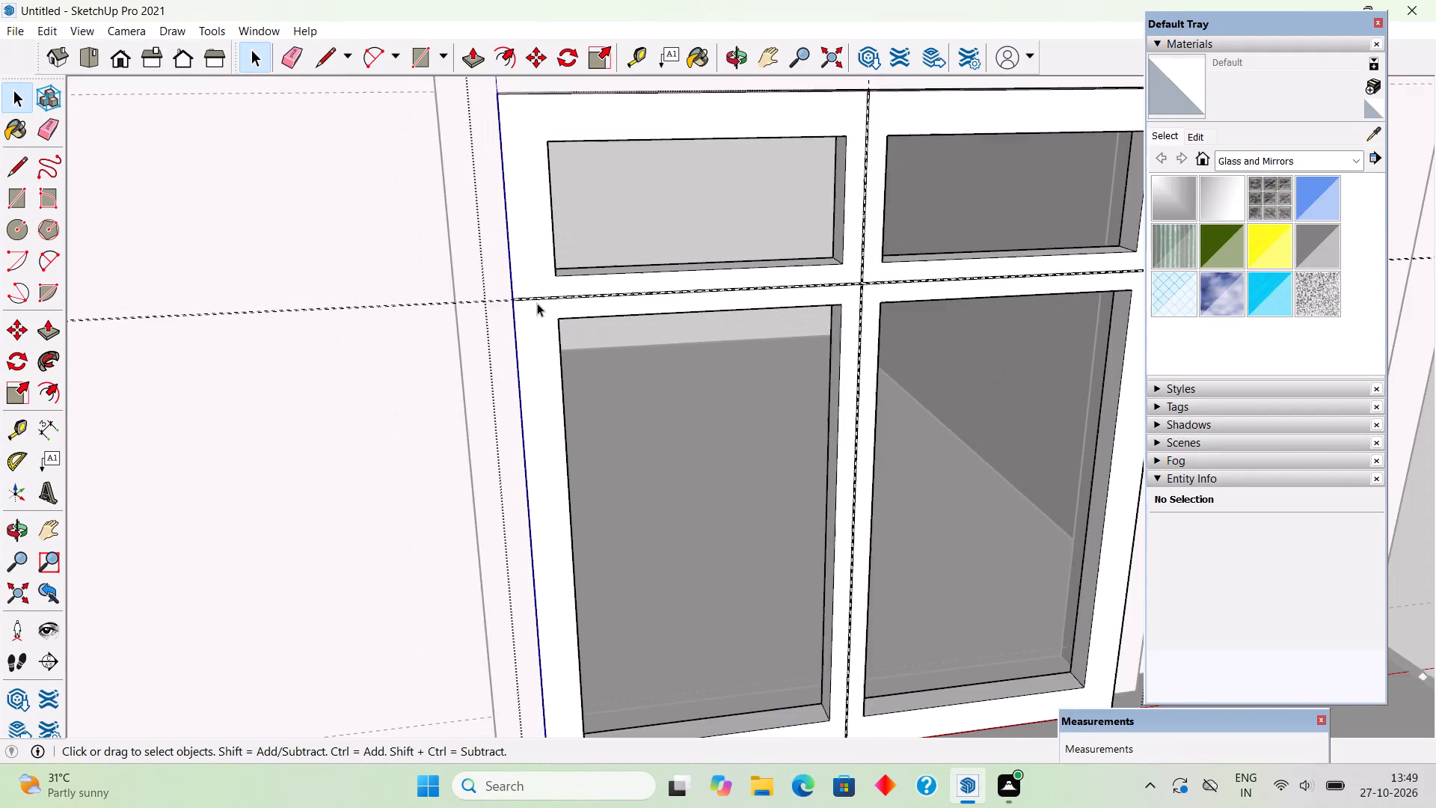
{"action": "scroll", "coordinate": [537, 303], "scroll_direction": "down", "scroll_amount": 6}
{"action": "key", "text": "t"}
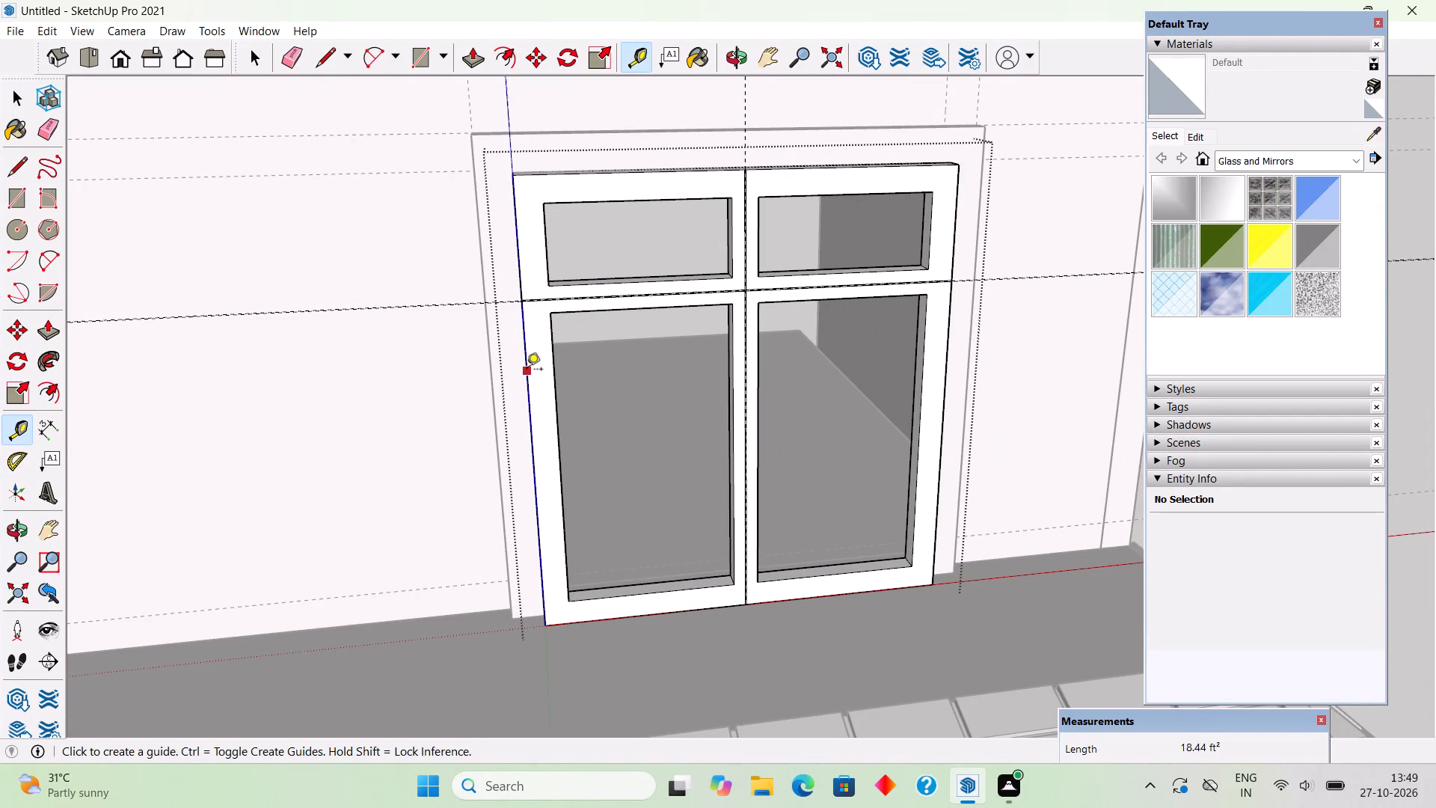
{"action": "left_click", "coordinate": [528, 369]}
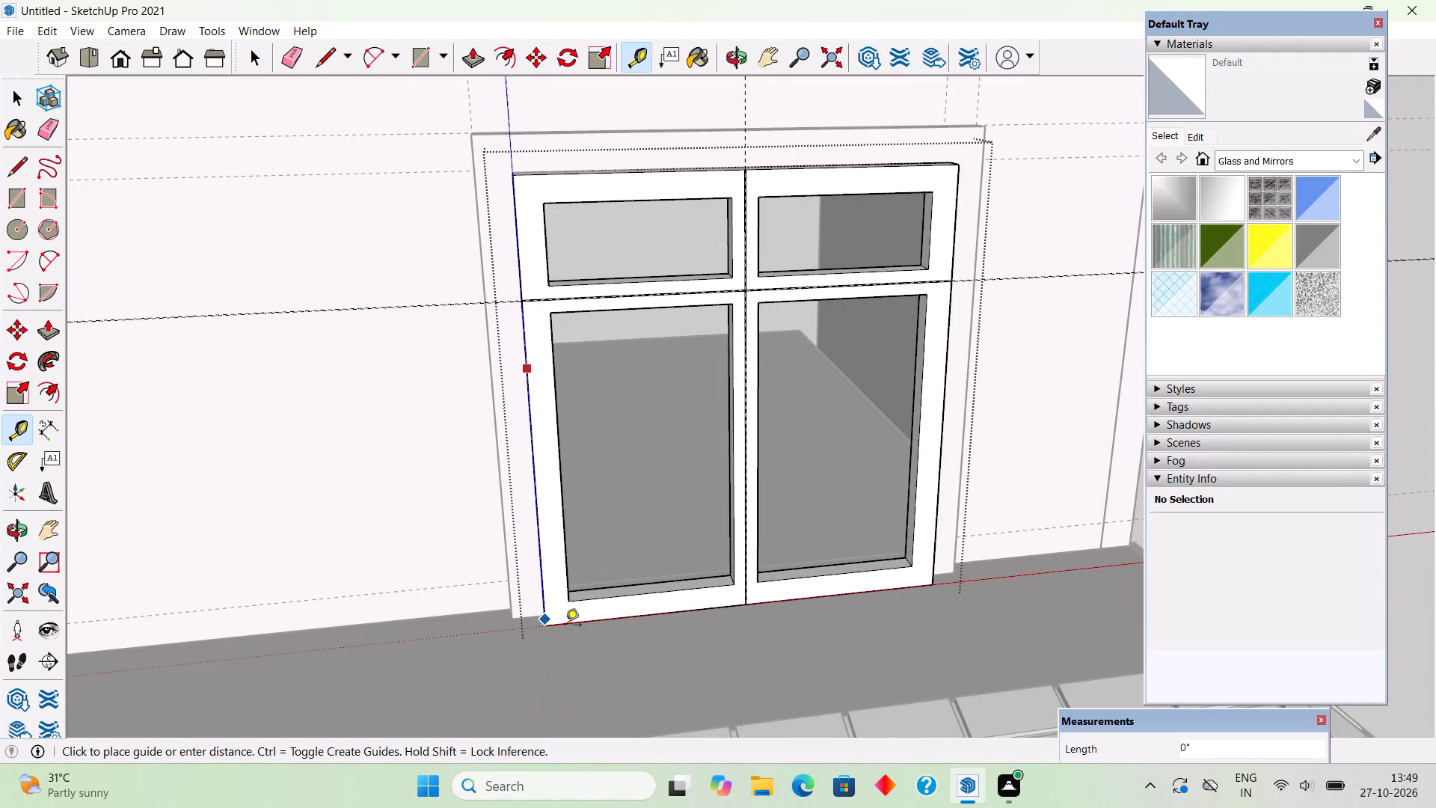
{"action": "scroll", "coordinate": [576, 633], "scroll_direction": "up", "scroll_amount": 4}
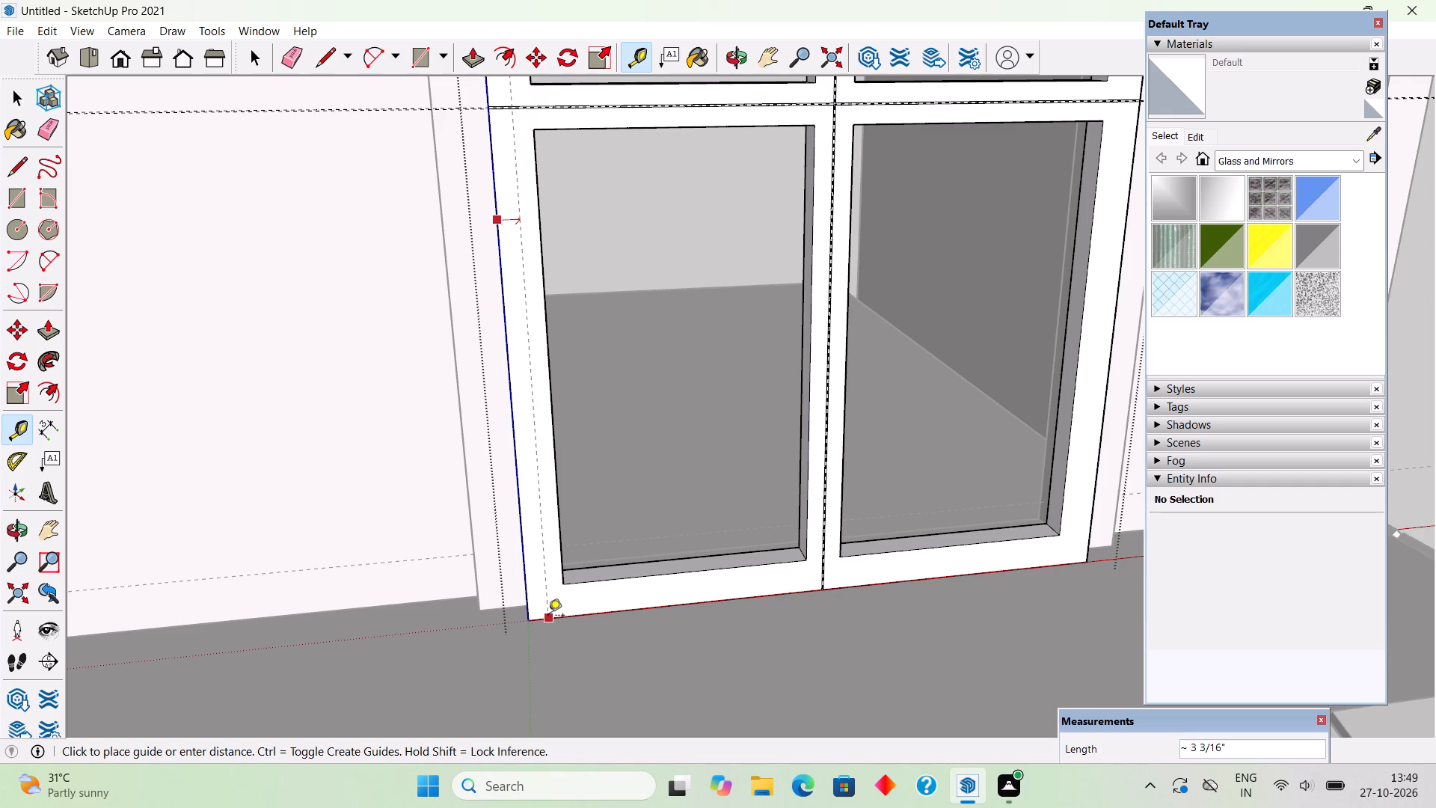
{"action": "key", "text": "3"}
{"action": "key", "text": "shift+quotedbl"}
{"action": "key", "text": "Return"}
Place a vertical guide 3" inside the window frame's right outer edge.
{"action": "scroll", "coordinate": [523, 634], "scroll_direction": "down", "scroll_amount": 6}
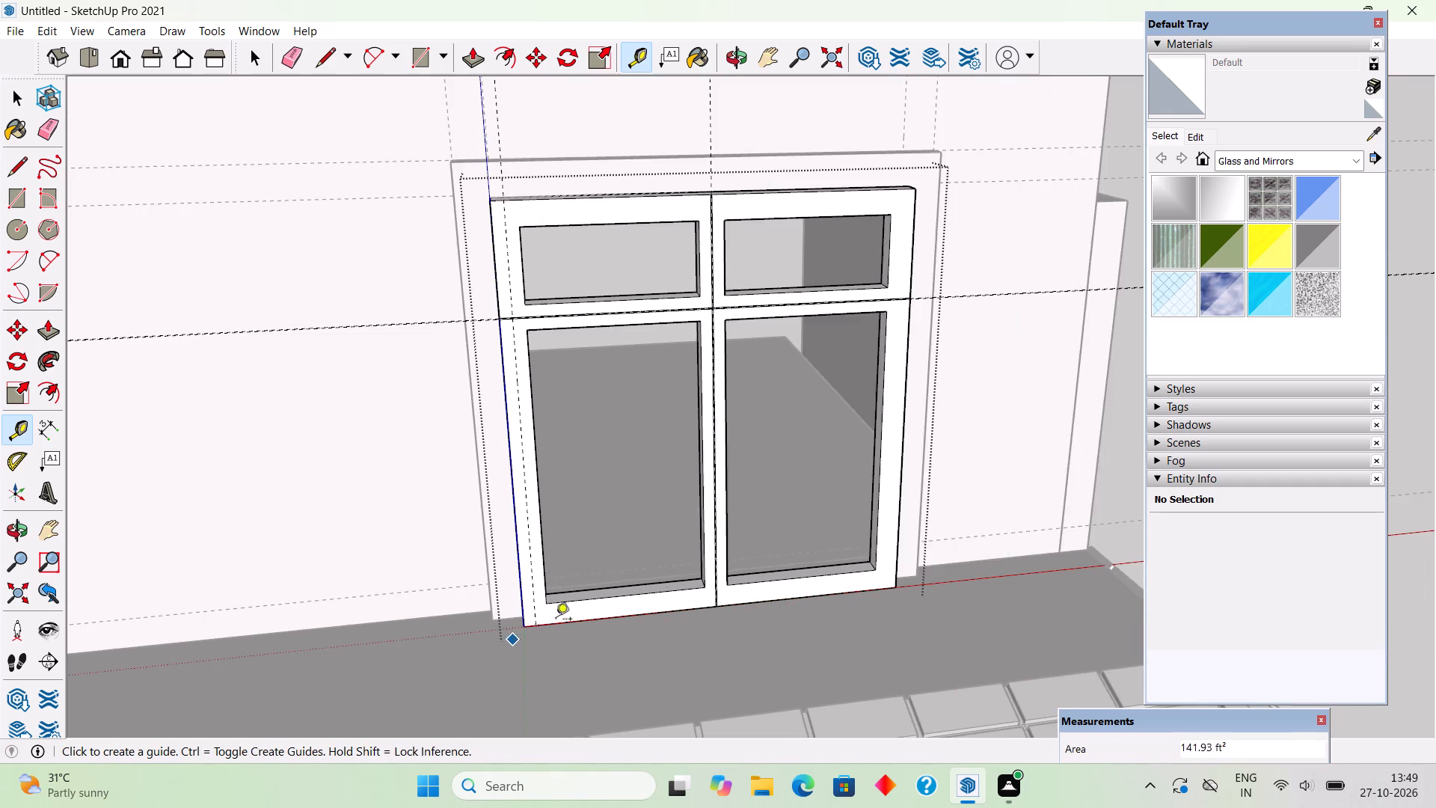
{"action": "scroll", "coordinate": [916, 450], "scroll_direction": "up", "scroll_amount": 4}
{"action": "left_click", "coordinate": [899, 356]}
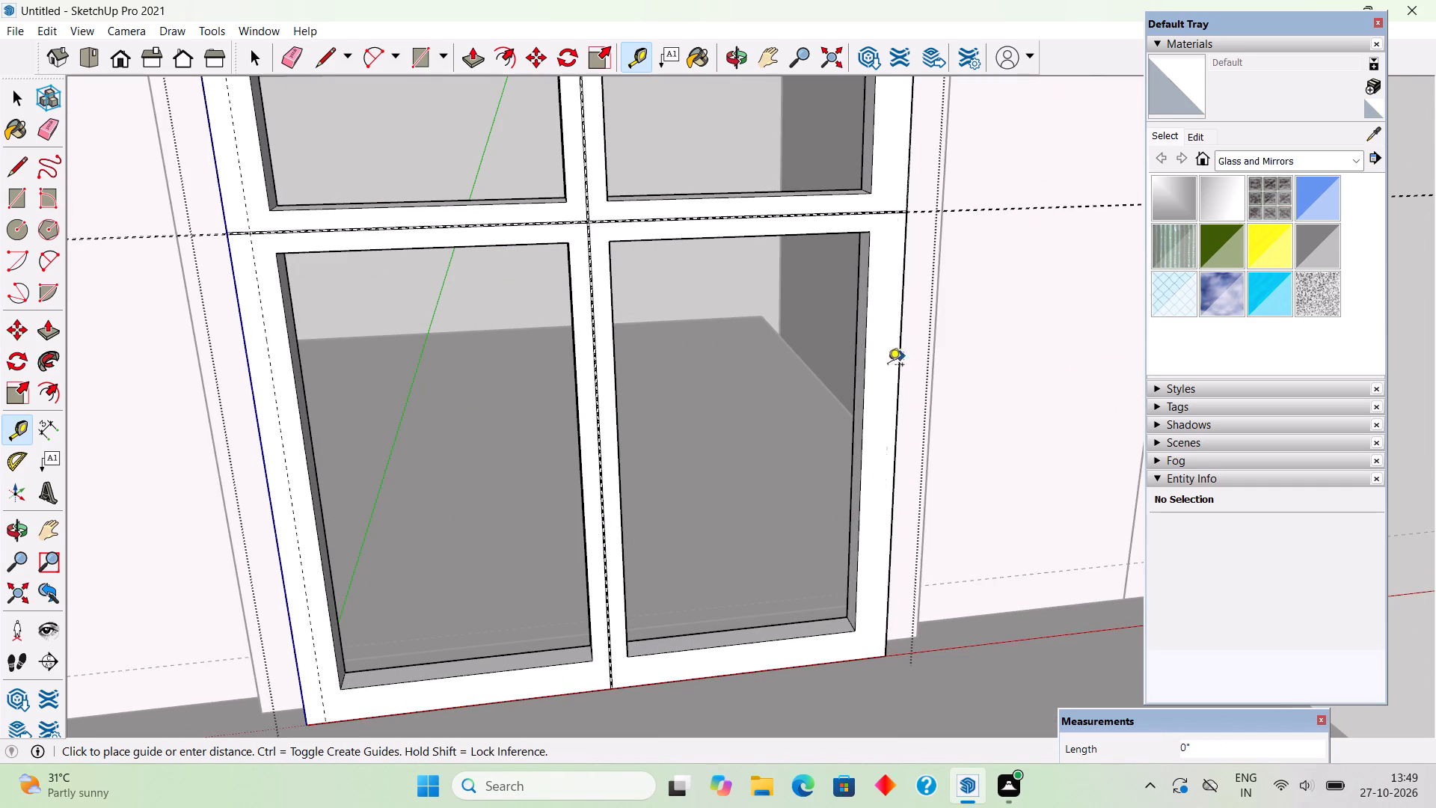
{"action": "type", "text": "3\""}
{"action": "key", "text": "Return"}
{"action": "key", "text": "space"}
Draw a short vertical line across the crossbar strip where the left 3" guide crosses it.
{"action": "scroll", "coordinate": [569, 350], "scroll_direction": "down", "scroll_amount": 4}
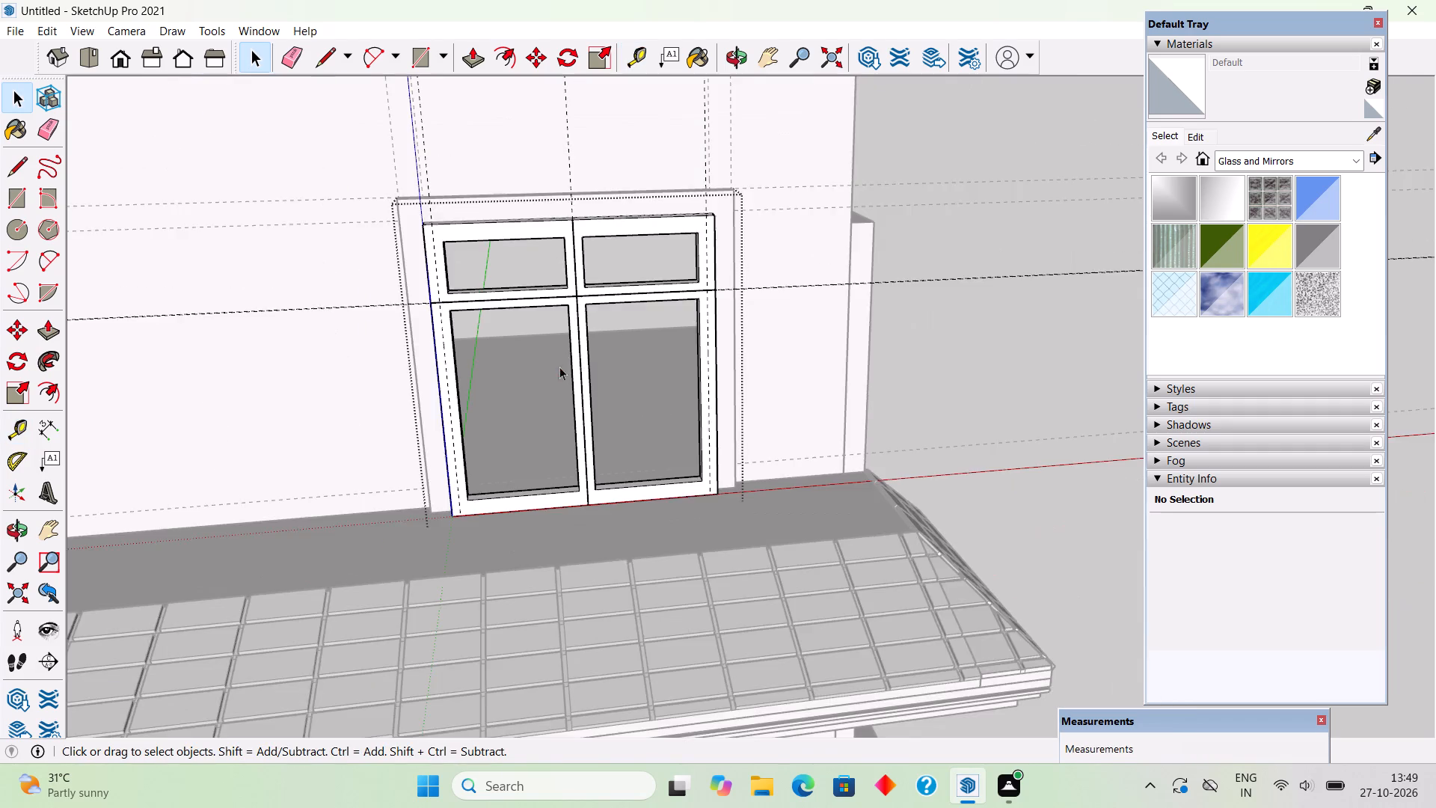
{"action": "middle_click_drag", "start_coordinate": [561, 368], "coordinate": [822, 443]}
{"action": "scroll", "coordinate": [692, 404], "scroll_direction": "up", "scroll_amount": 13}
{"action": "scroll", "coordinate": [799, 440], "scroll_direction": "down", "scroll_amount": 4}
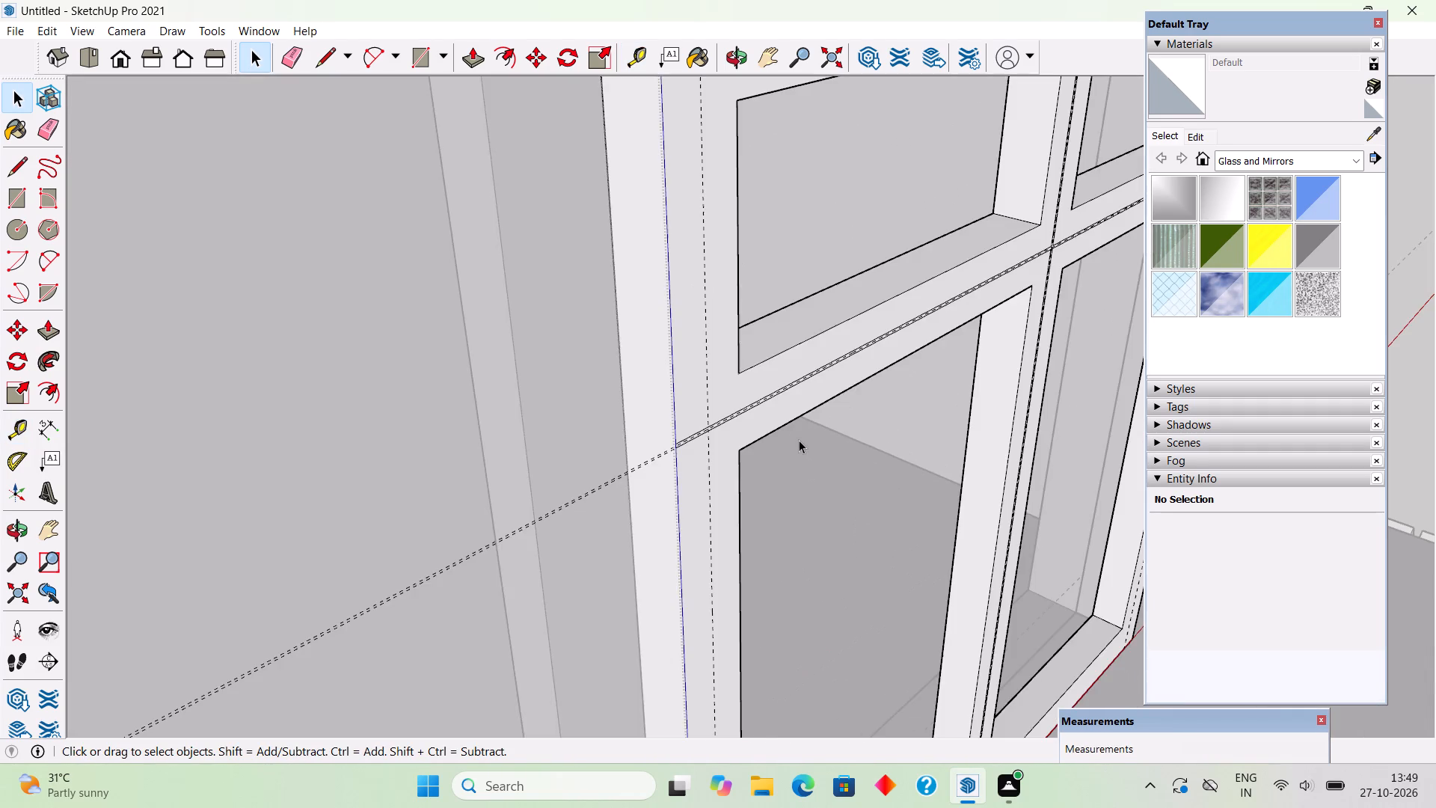
{"action": "middle_click_drag", "start_coordinate": [743, 398], "coordinate": [628, 332]}
{"action": "scroll", "coordinate": [675, 409], "scroll_direction": "up", "scroll_amount": 15}
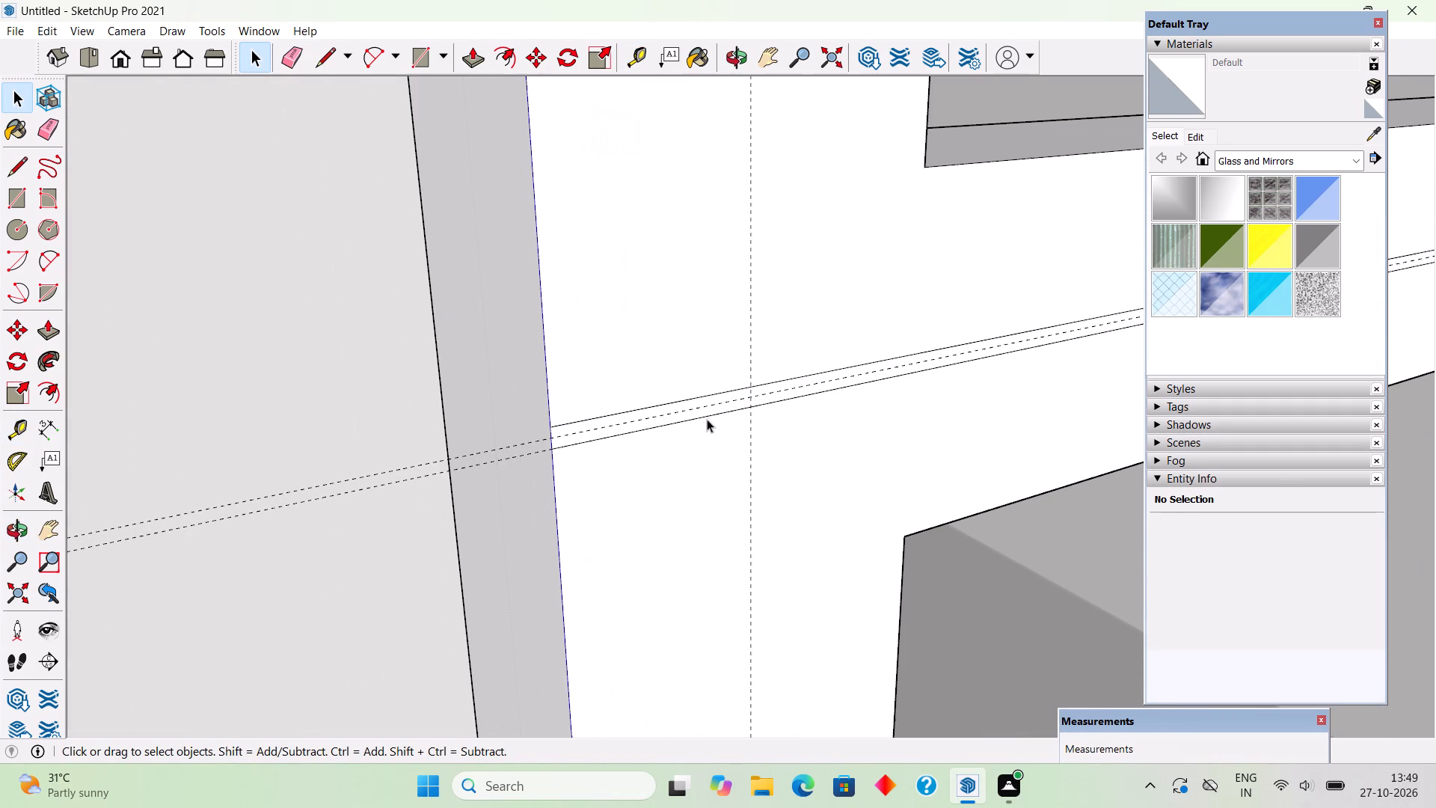
{"action": "key", "text": "l"}
{"action": "left_click", "coordinate": [752, 407]}
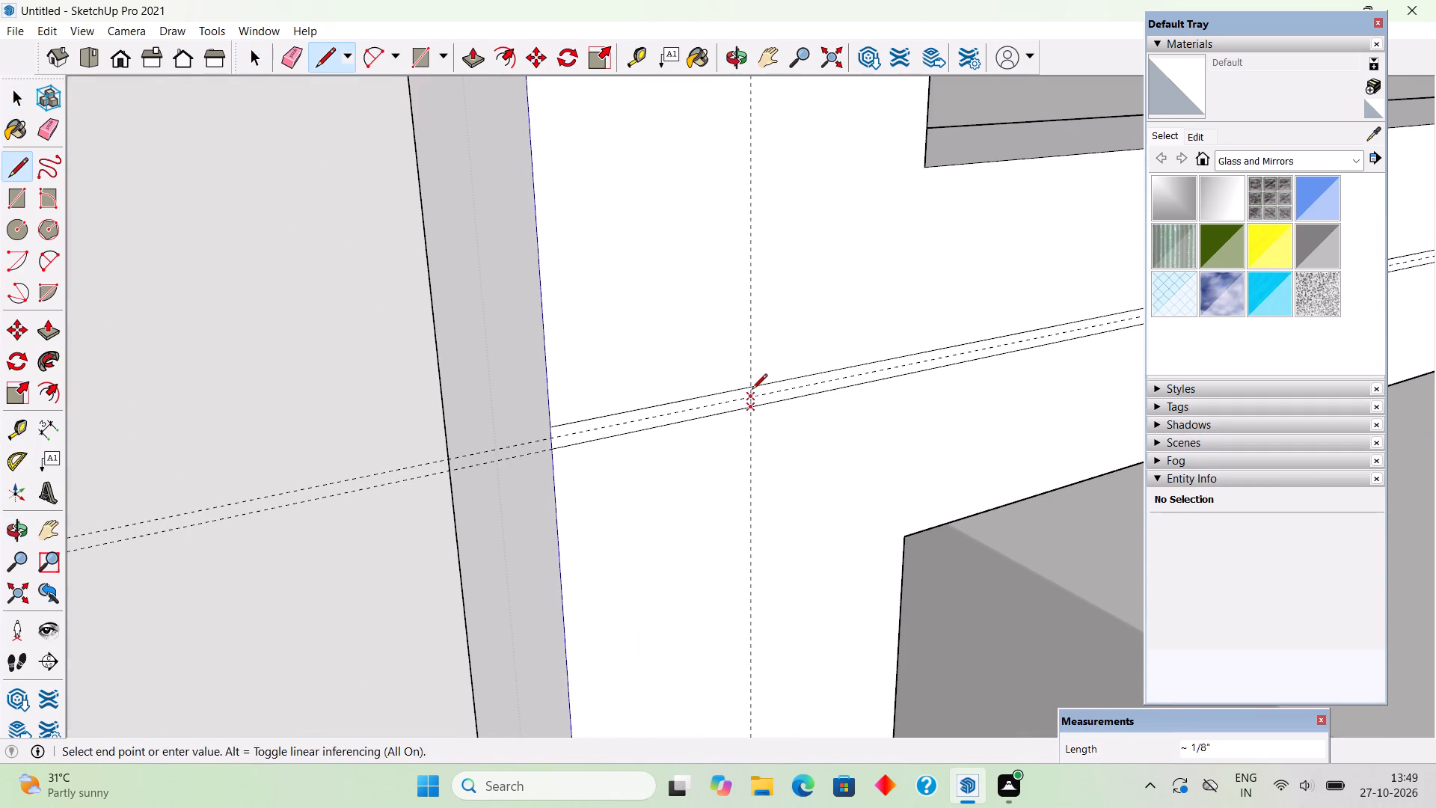
{"action": "left_click", "coordinate": [752, 385]}
Delete the crossbar strip's upper and lower edge segments between the left guide and the frame's left outer edge.
{"action": "key", "text": "space"}
{"action": "left_click", "coordinate": [738, 390]}
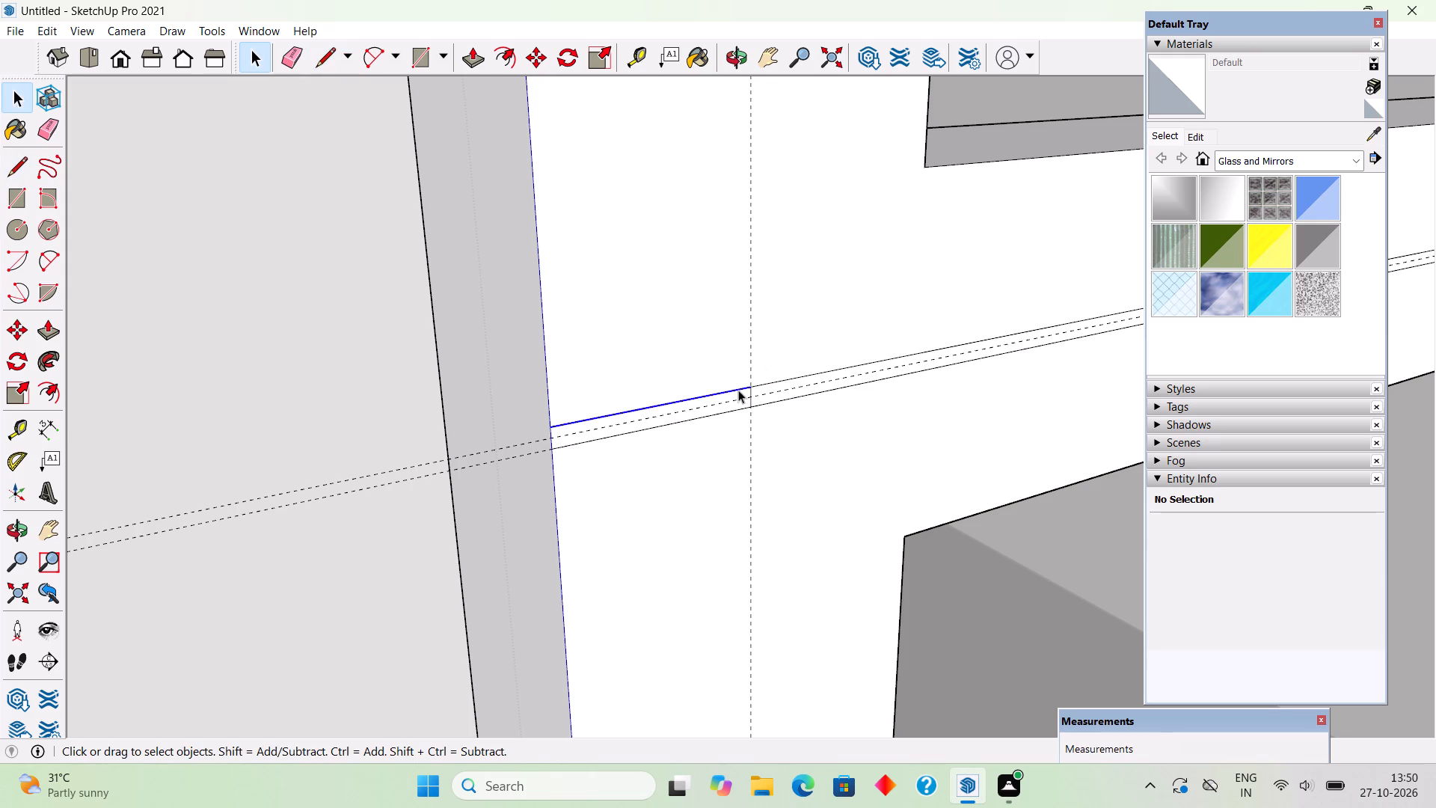
{"action": "key", "text": "Delete"}
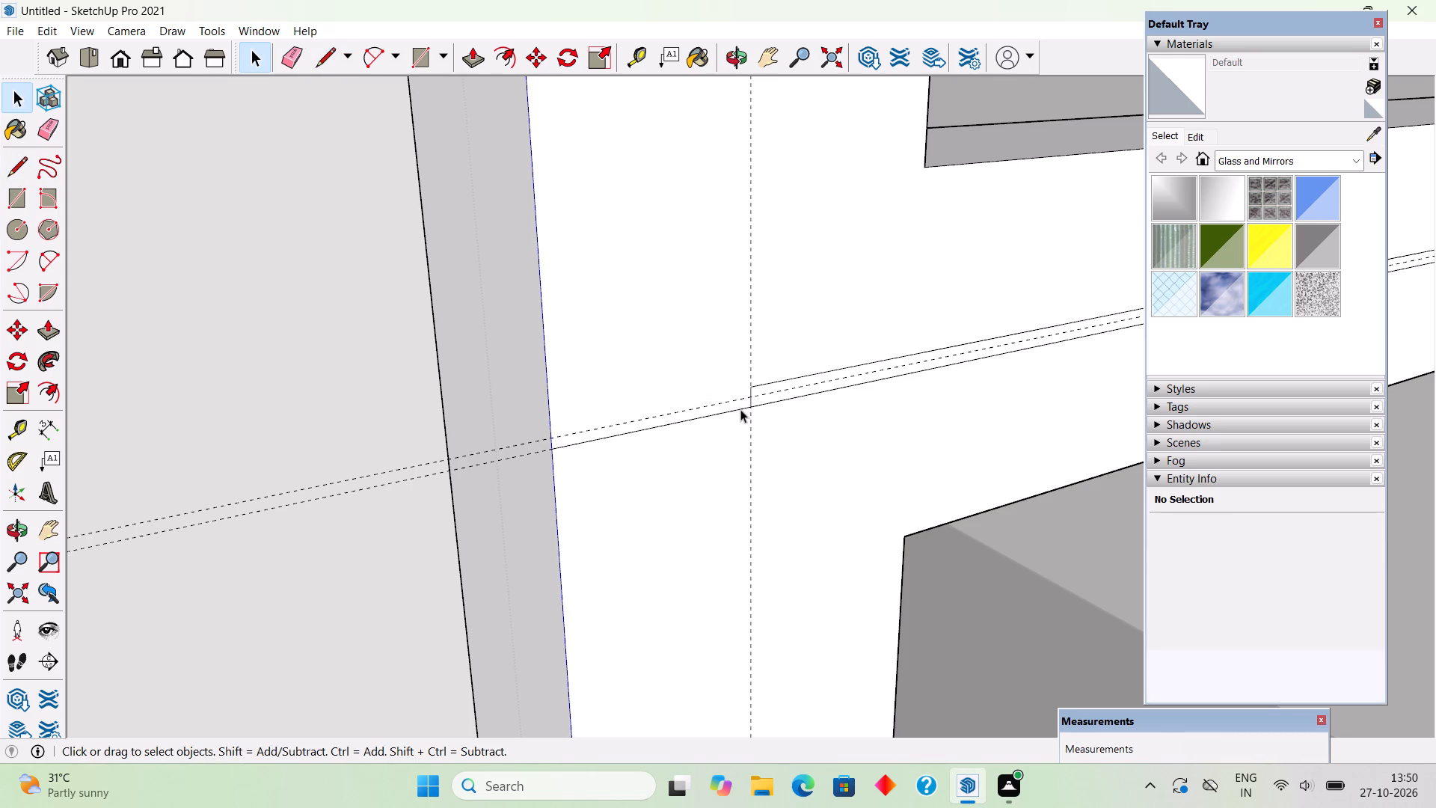
{"action": "left_click", "coordinate": [740, 409]}
{"action": "key", "text": "Delete"}
Draw a short vertical line across the crossbar strip where the right 3" guide crosses it.
{"action": "scroll", "coordinate": [625, 465], "scroll_direction": "down", "scroll_amount": 20}
{"action": "scroll", "coordinate": [625, 465], "scroll_direction": "down", "scroll_amount": 3}
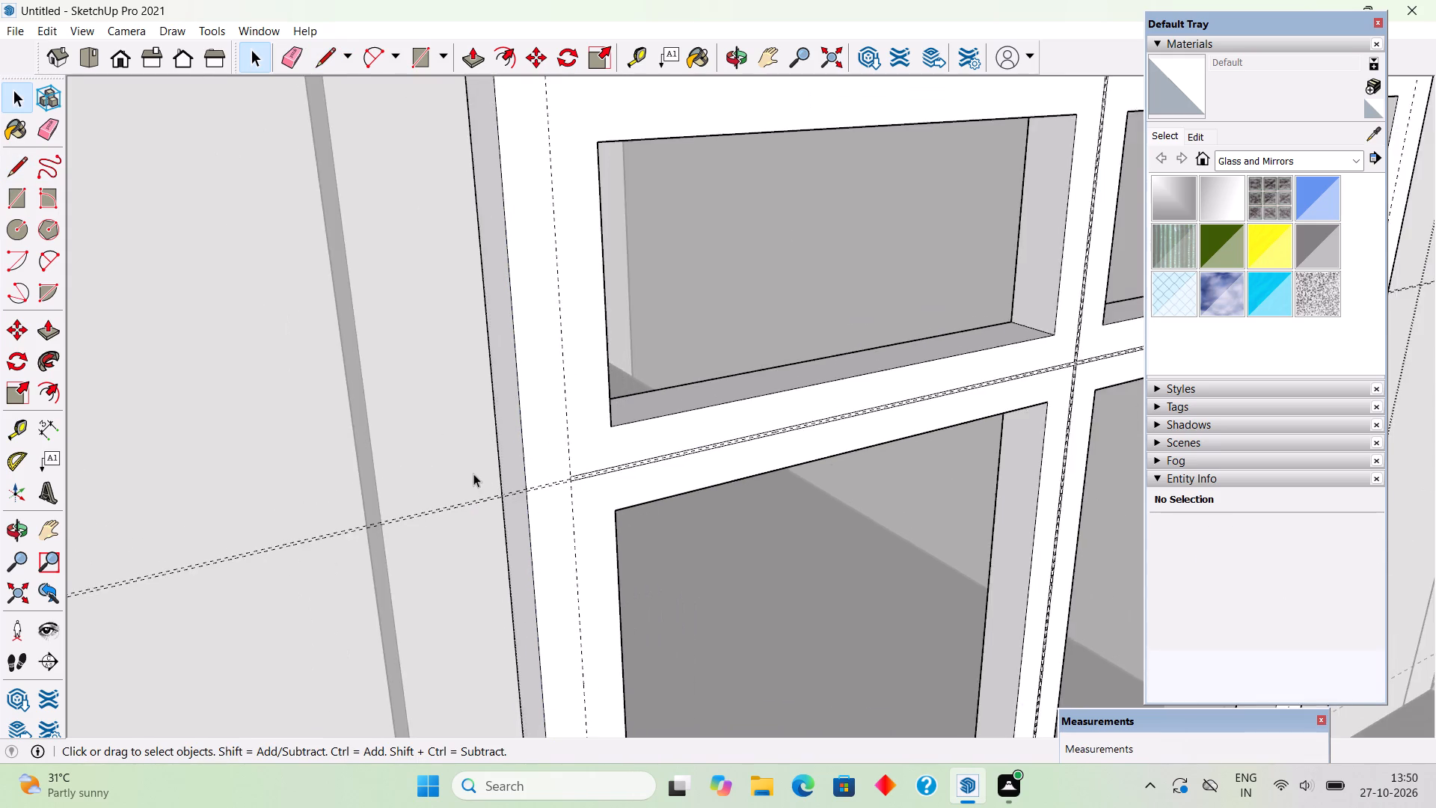
{"action": "scroll", "coordinate": [473, 474], "scroll_direction": "down", "scroll_amount": 12}
{"action": "scroll", "coordinate": [948, 386], "scroll_direction": "up", "scroll_amount": 12}
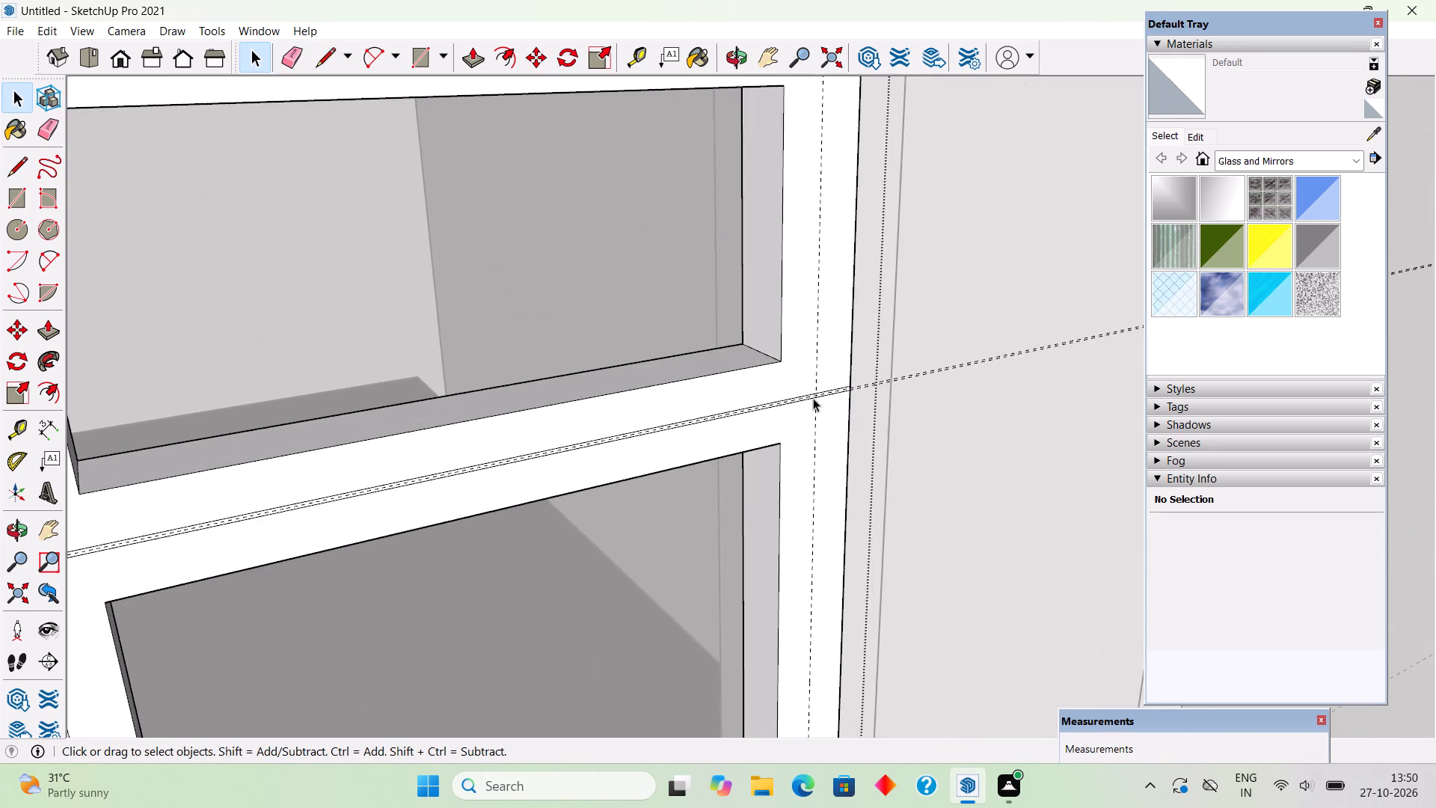
{"action": "scroll", "coordinate": [813, 398], "scroll_direction": "up", "scroll_amount": 16}
{"action": "key", "text": "l"}
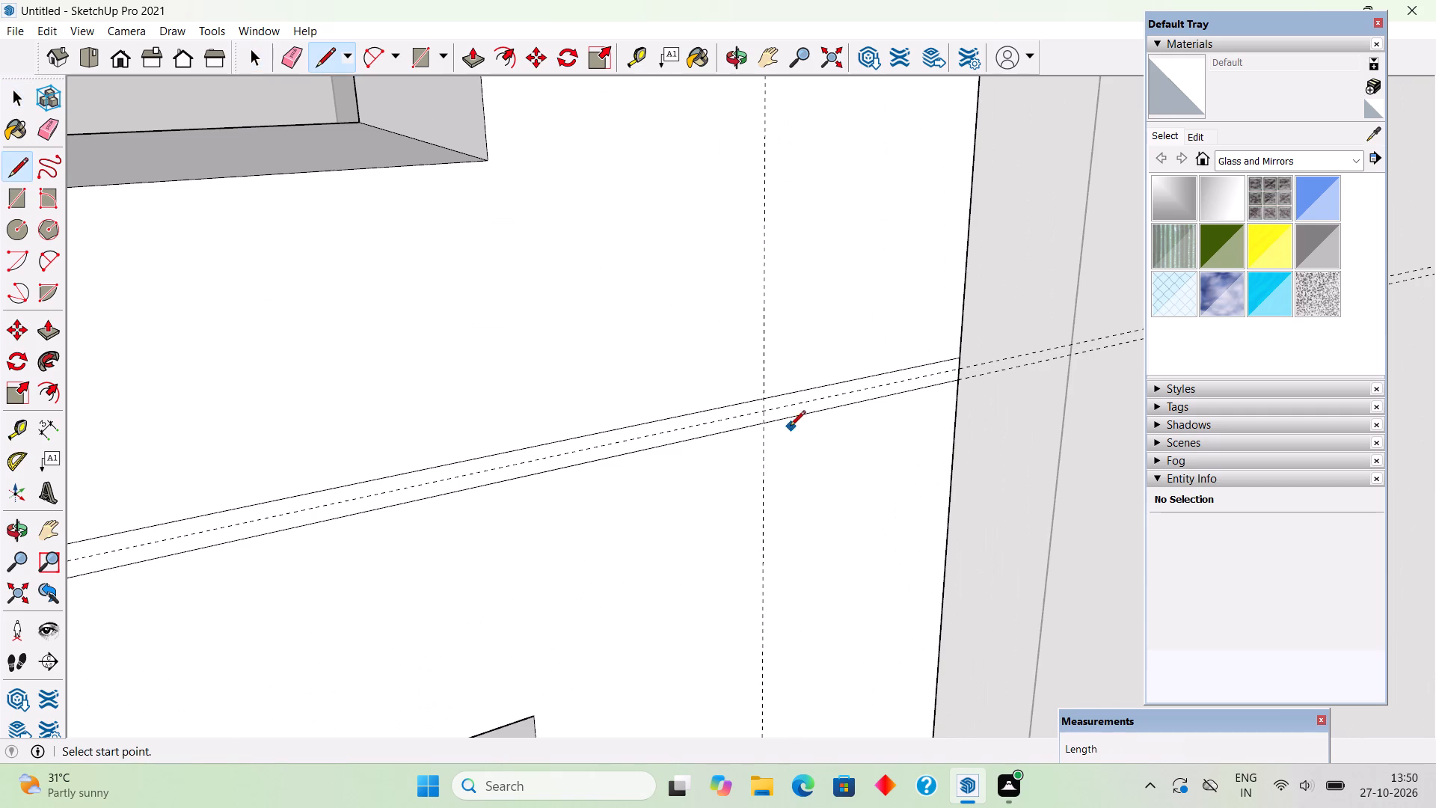
{"action": "left_click", "coordinate": [764, 428]}
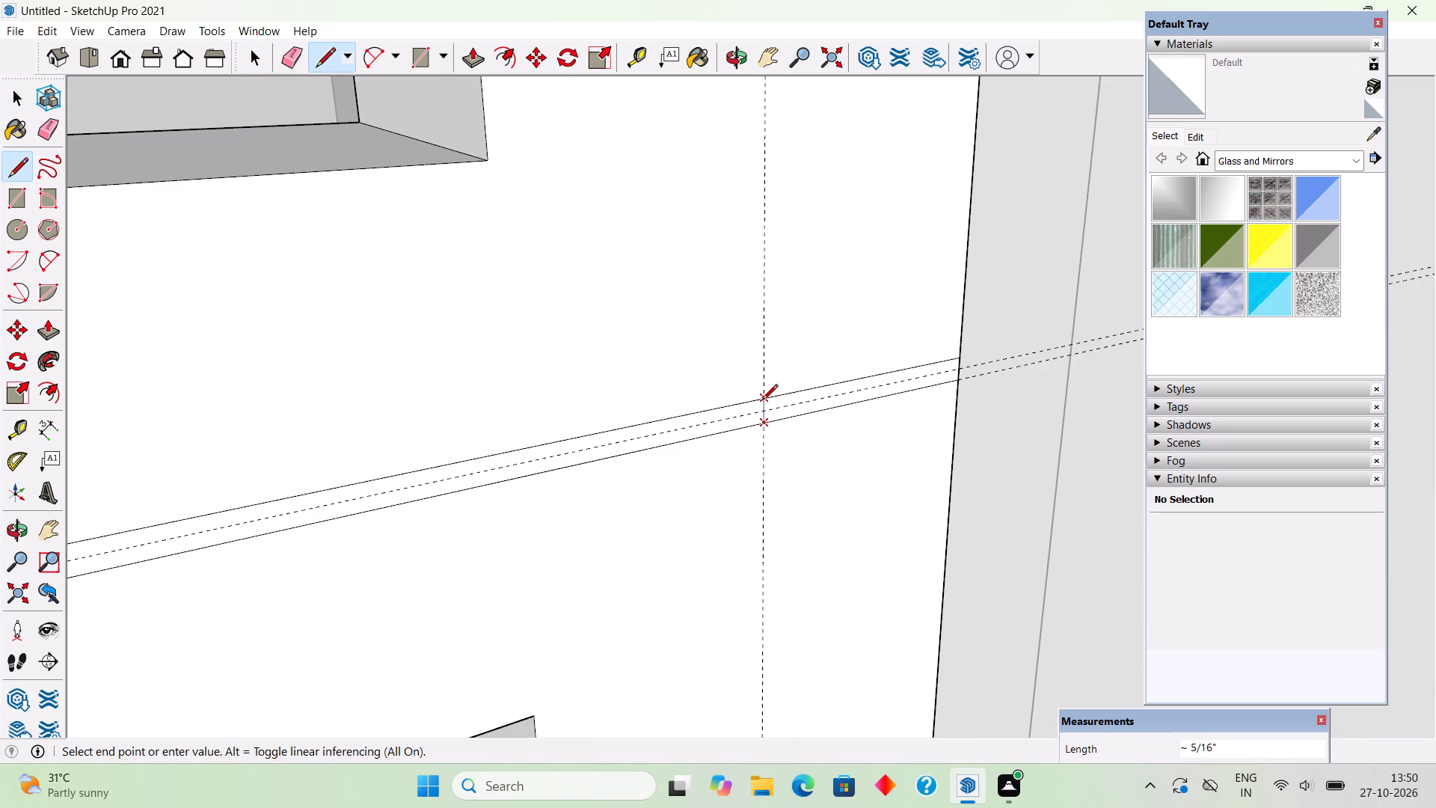
{"action": "left_click", "coordinate": [762, 401]}
{"action": "key", "text": "space"}
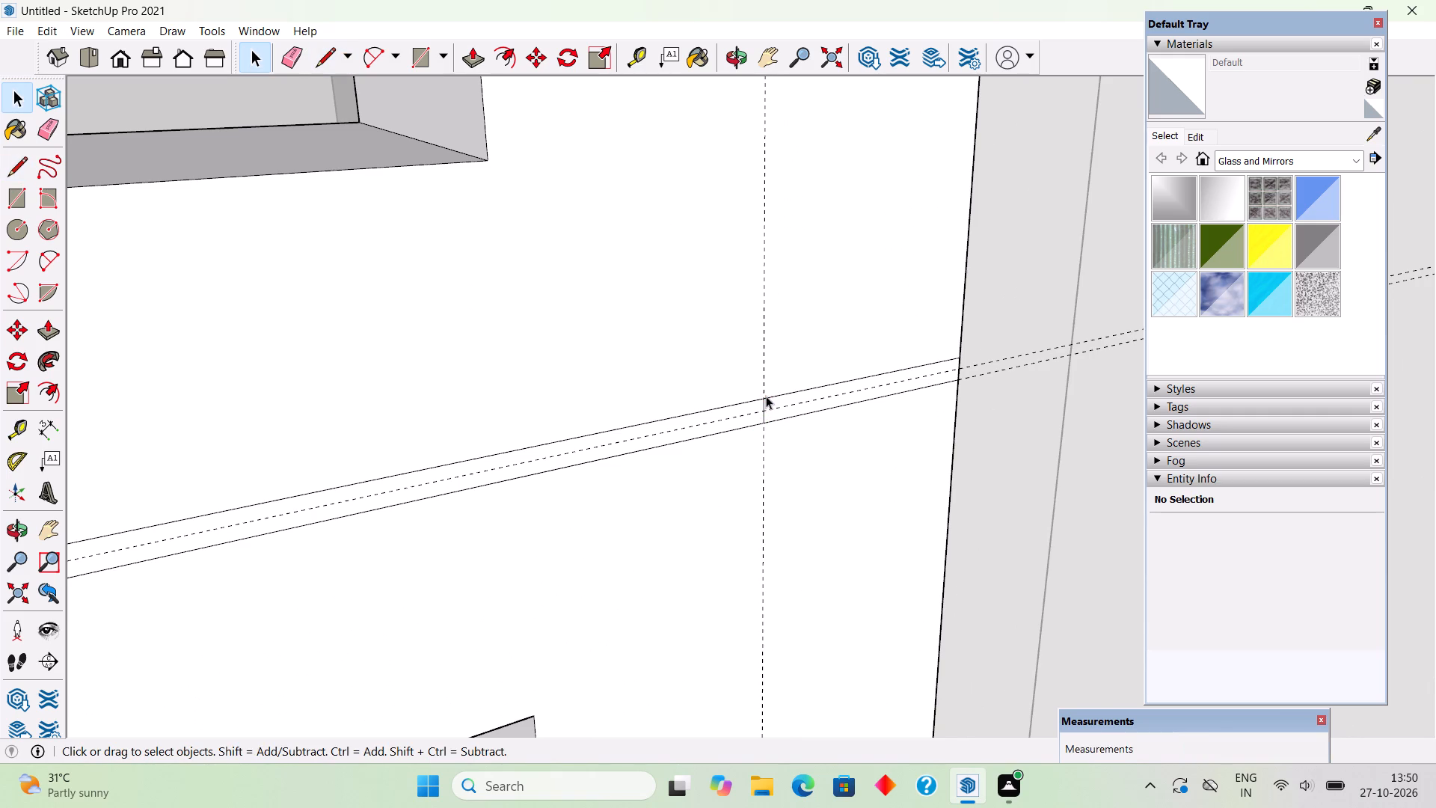
Delete the crossbar strip's upper and lower edge segments between the right guide and the frame's right outer edge.
{"action": "left_click", "coordinate": [770, 397]}
{"action": "key", "text": "Delete"}
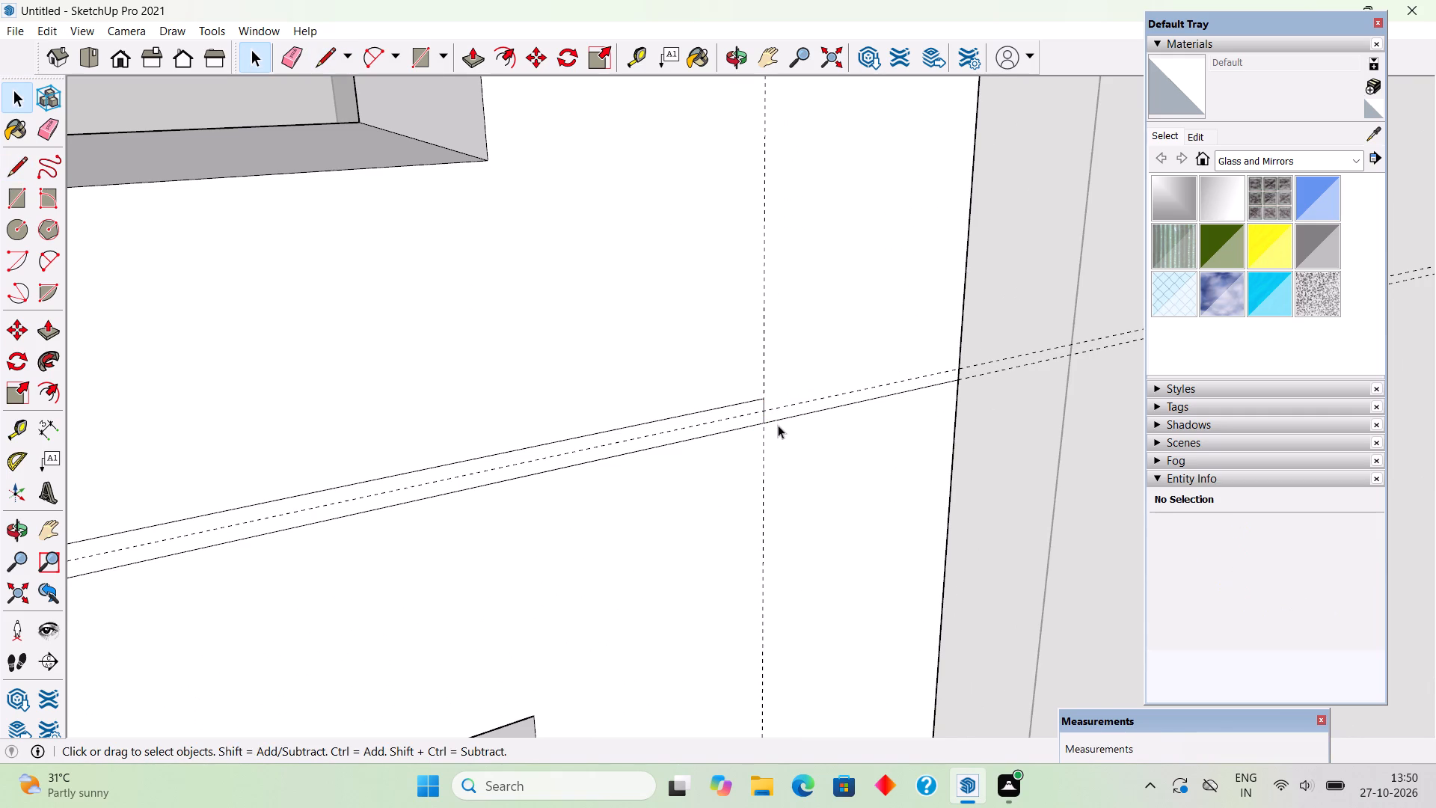
{"action": "left_click", "coordinate": [781, 417]}
{"action": "key", "text": "Delete"}
Push the face formed by the crossbar strip and upper vertical strip .5" into the window frame.
{"action": "scroll", "coordinate": [1182, 211], "scroll_direction": "down", "scroll_amount": 5}
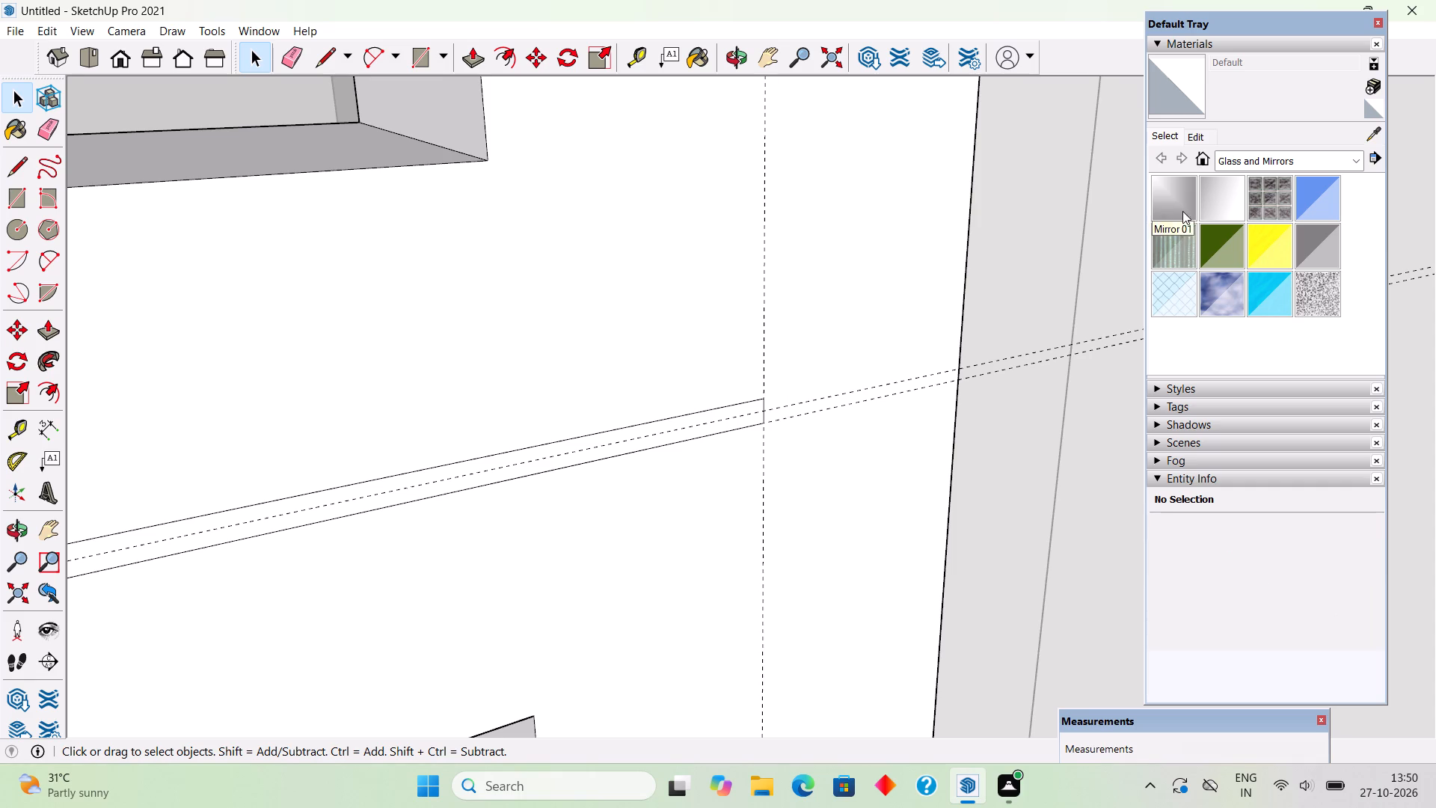
{"action": "scroll", "coordinate": [907, 358], "scroll_direction": "down", "scroll_amount": 17}
{"action": "scroll", "coordinate": [925, 395], "scroll_direction": "down", "scroll_amount": 5}
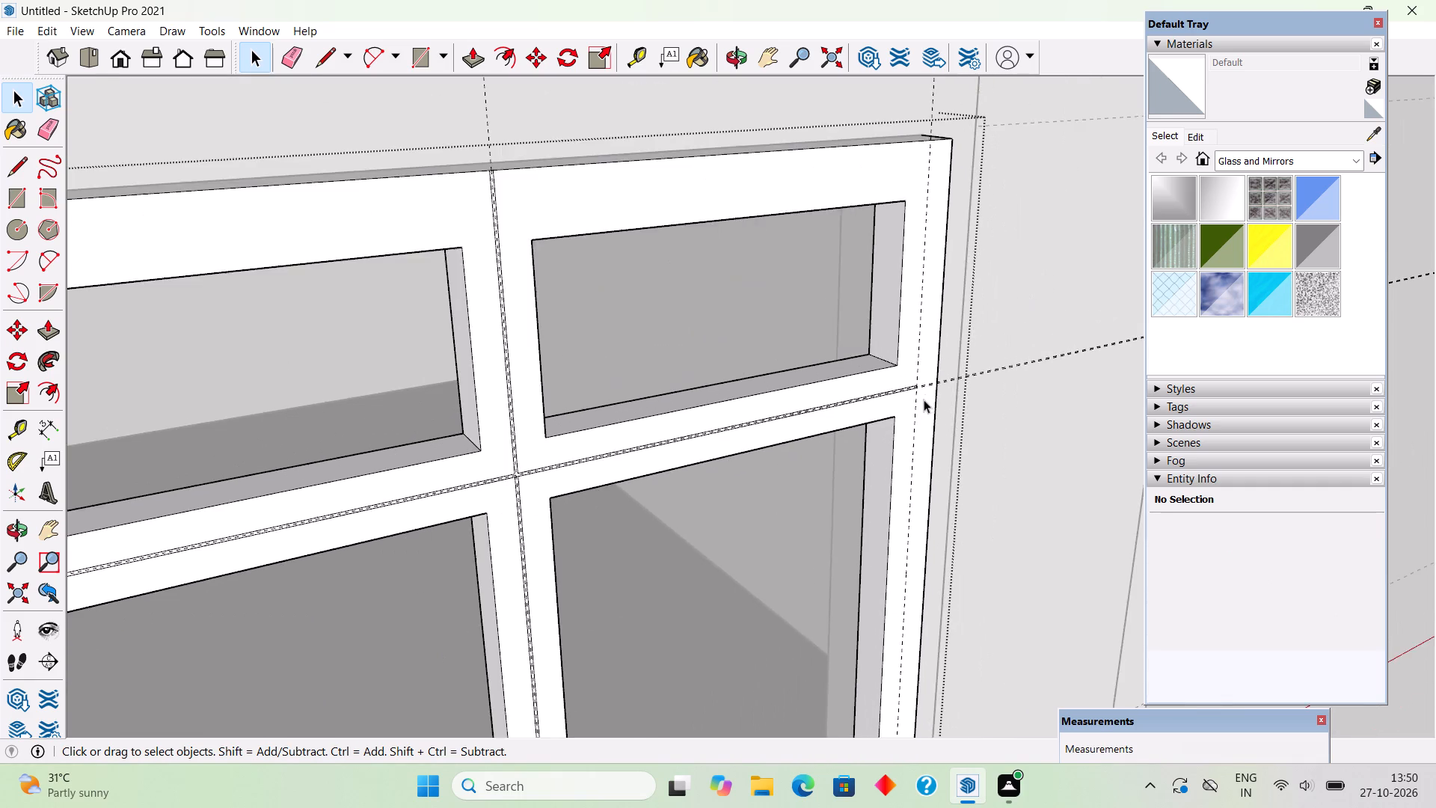
{"action": "scroll", "coordinate": [909, 411], "scroll_direction": "down", "scroll_amount": 3}
{"action": "middle_click_drag", "start_coordinate": [652, 315], "coordinate": [652, 307]}
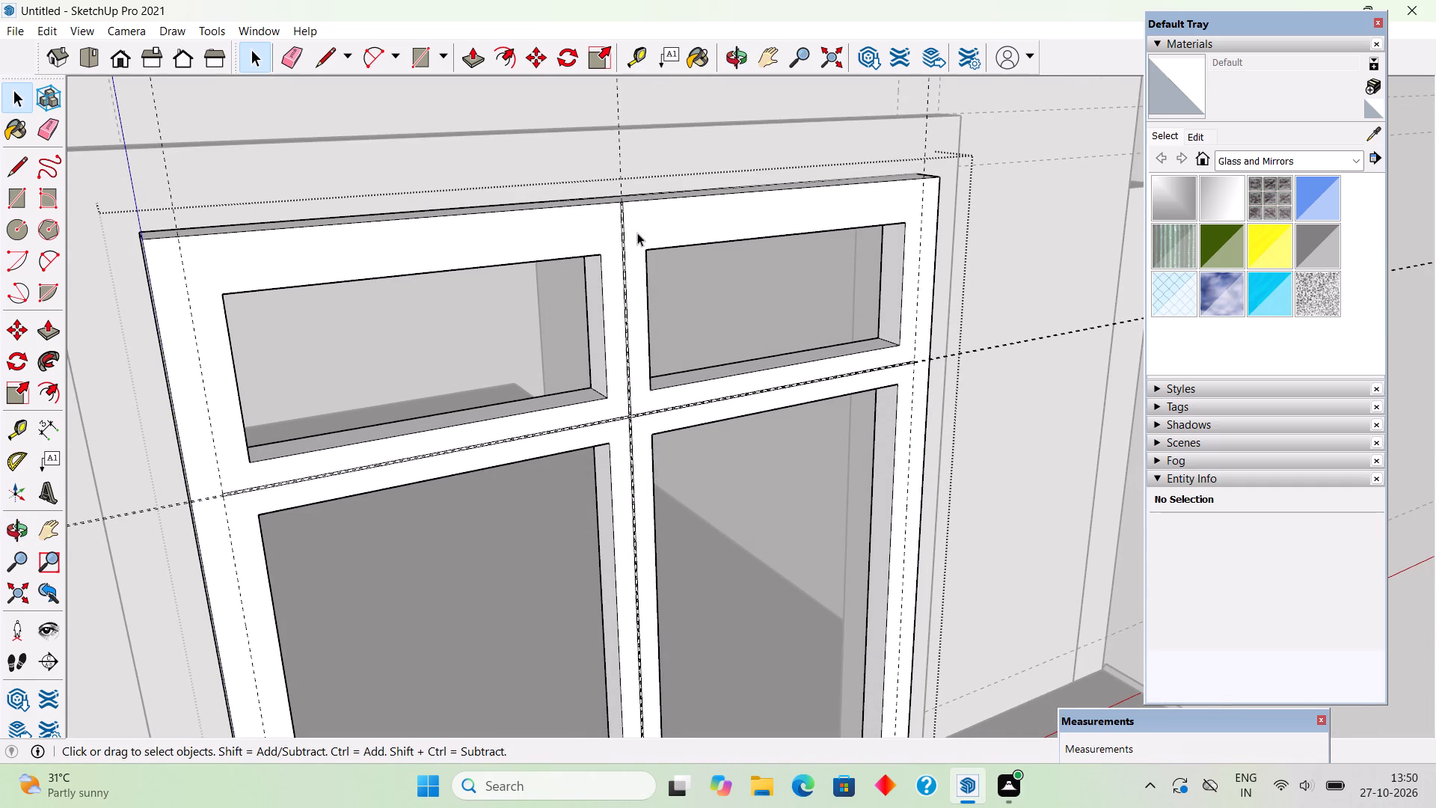
{"action": "scroll", "coordinate": [577, 454], "scroll_direction": "up", "scroll_amount": 5}
{"action": "scroll", "coordinate": [538, 447], "scroll_direction": "down", "scroll_amount": 7}
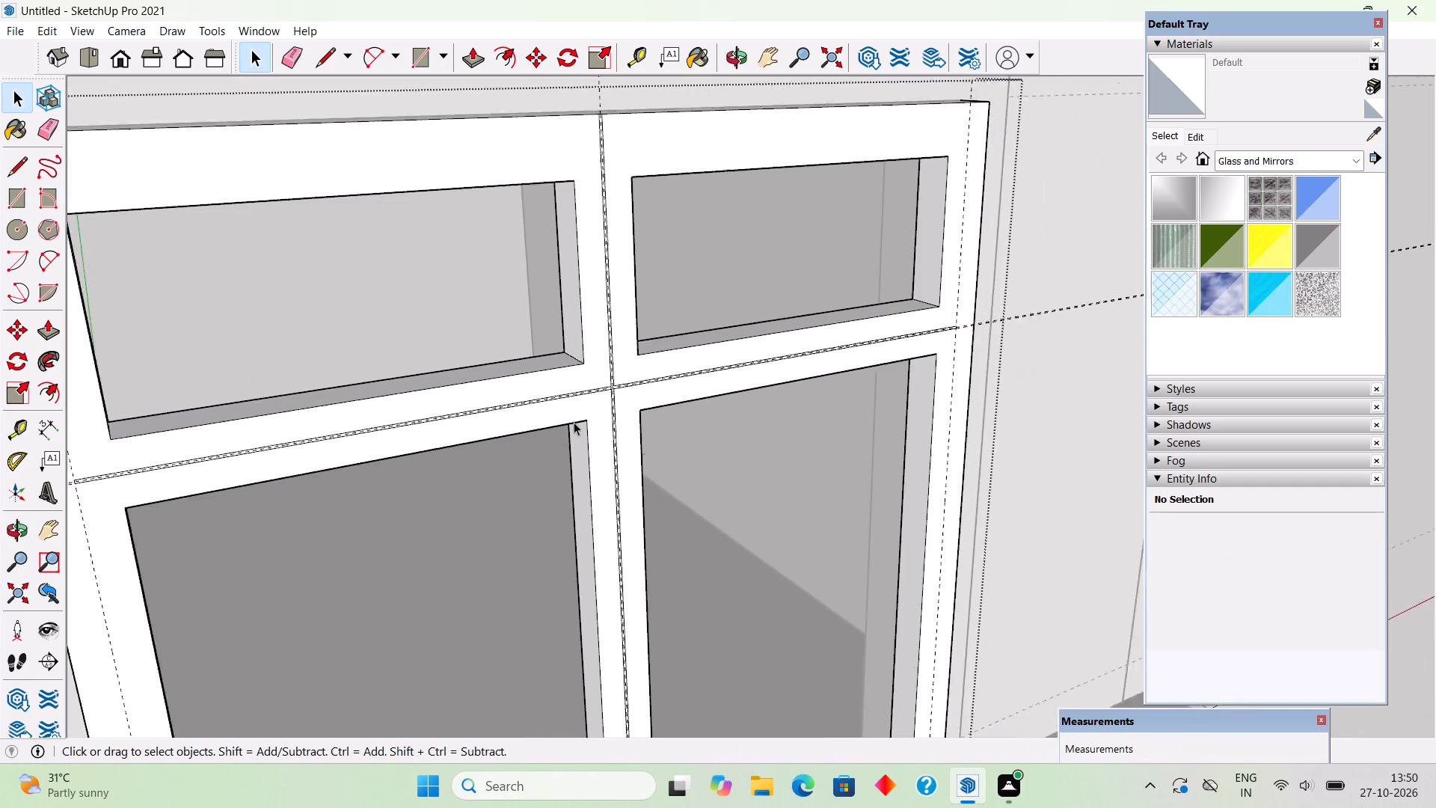
{"action": "scroll", "coordinate": [574, 422], "scroll_direction": "down", "scroll_amount": 2}
{"action": "scroll", "coordinate": [412, 439], "scroll_direction": "up", "scroll_amount": 5}
{"action": "scroll", "coordinate": [547, 407], "scroll_direction": "up", "scroll_amount": 5}
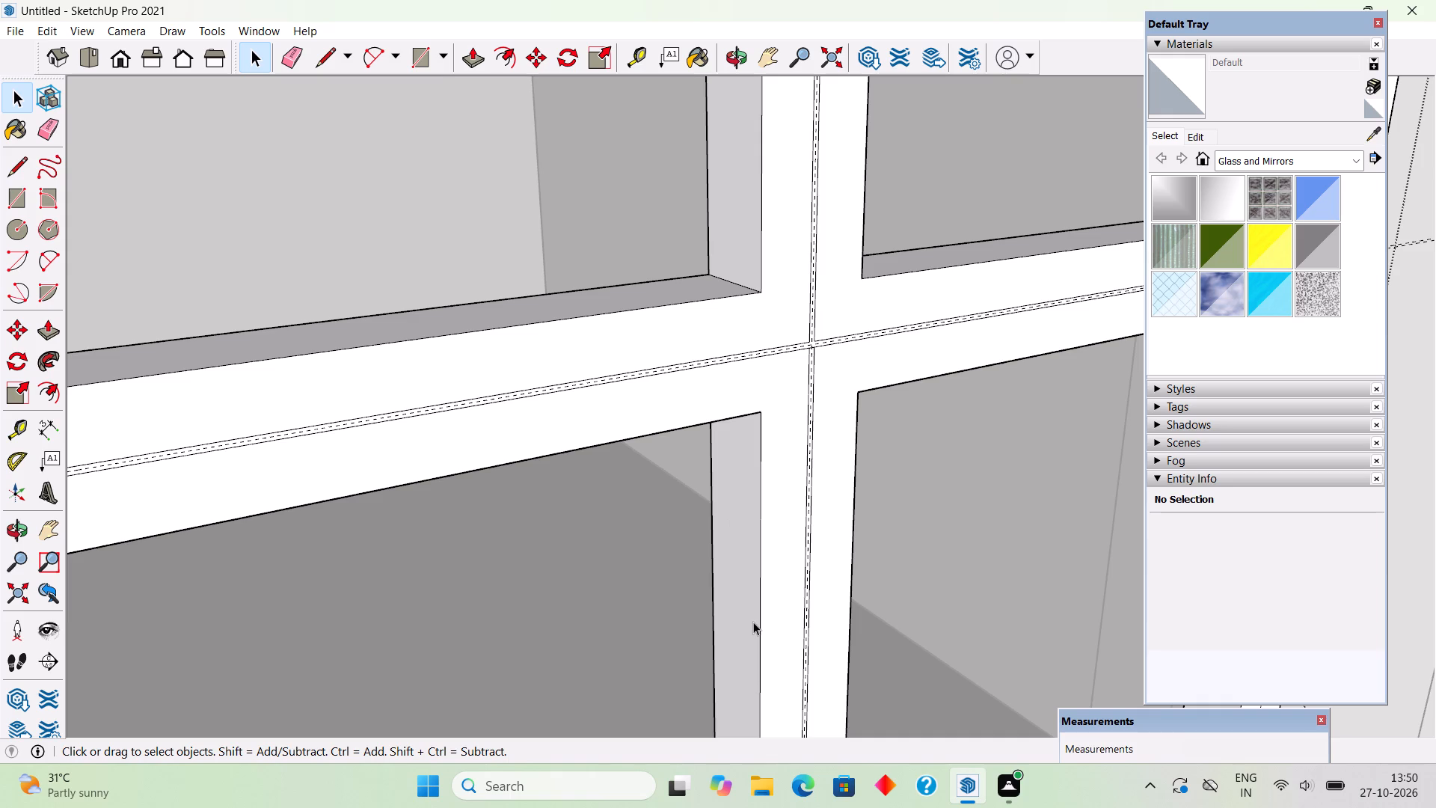
{"action": "scroll", "coordinate": [721, 333], "scroll_direction": "up", "scroll_amount": 6}
{"action": "scroll", "coordinate": [823, 380], "scroll_direction": "up", "scroll_amount": 4}
{"action": "scroll", "coordinate": [882, 349], "scroll_direction": "up", "scroll_amount": 2}
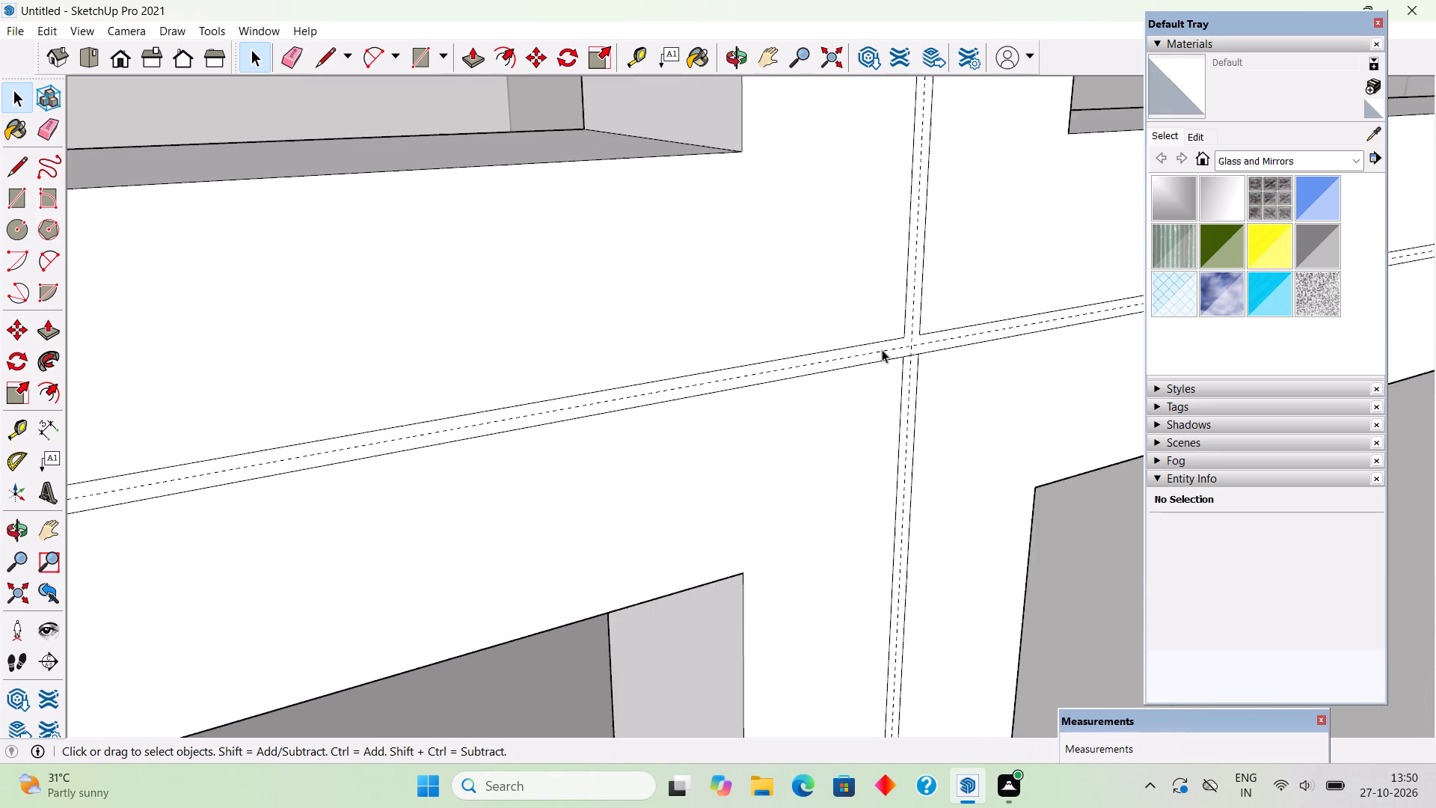
{"action": "scroll", "coordinate": [882, 349], "scroll_direction": "up", "scroll_amount": 2}
{"action": "left_click", "coordinate": [883, 349]}
{"action": "left_click", "coordinate": [889, 343]}
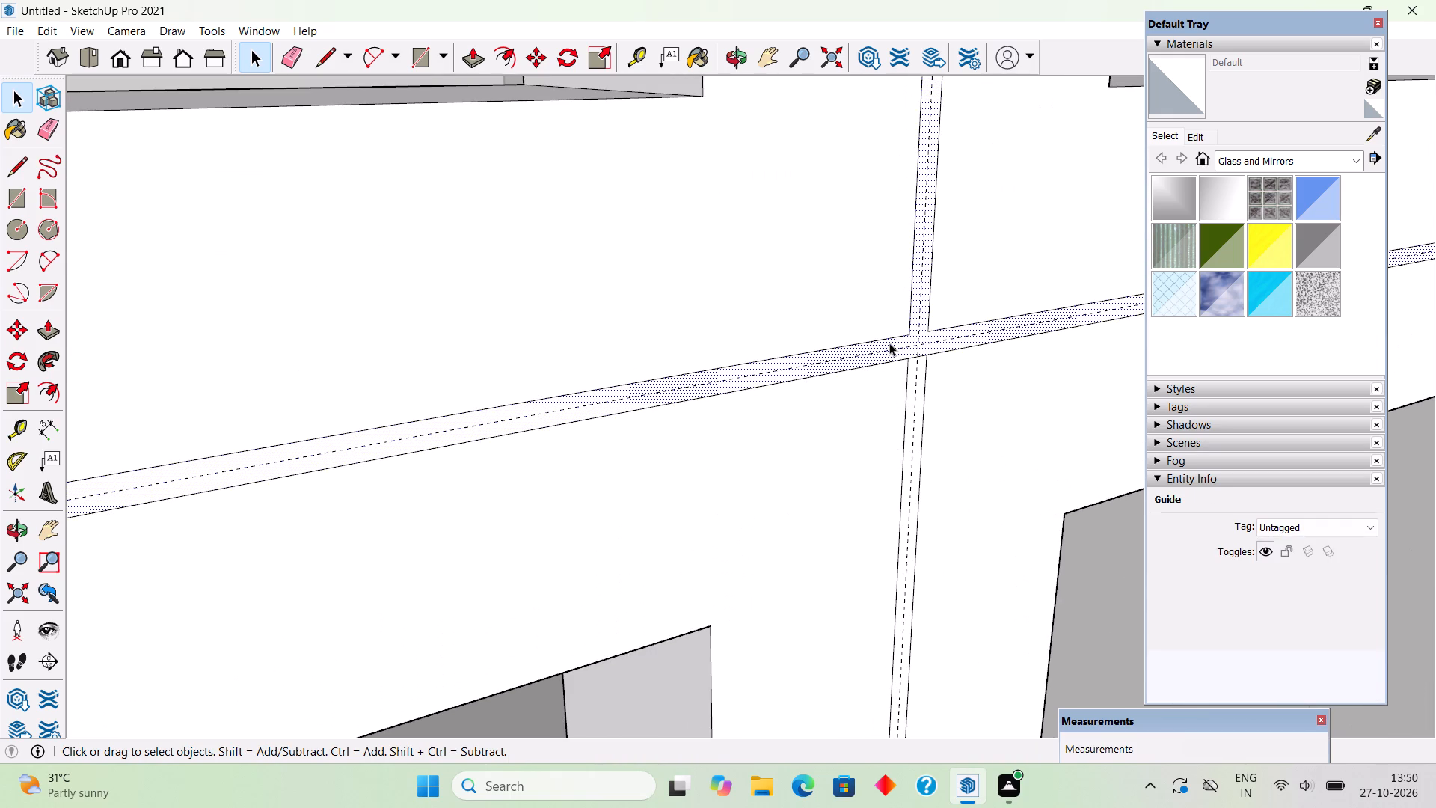
{"action": "key", "text": "p"}
{"action": "left_click", "coordinate": [889, 343]}
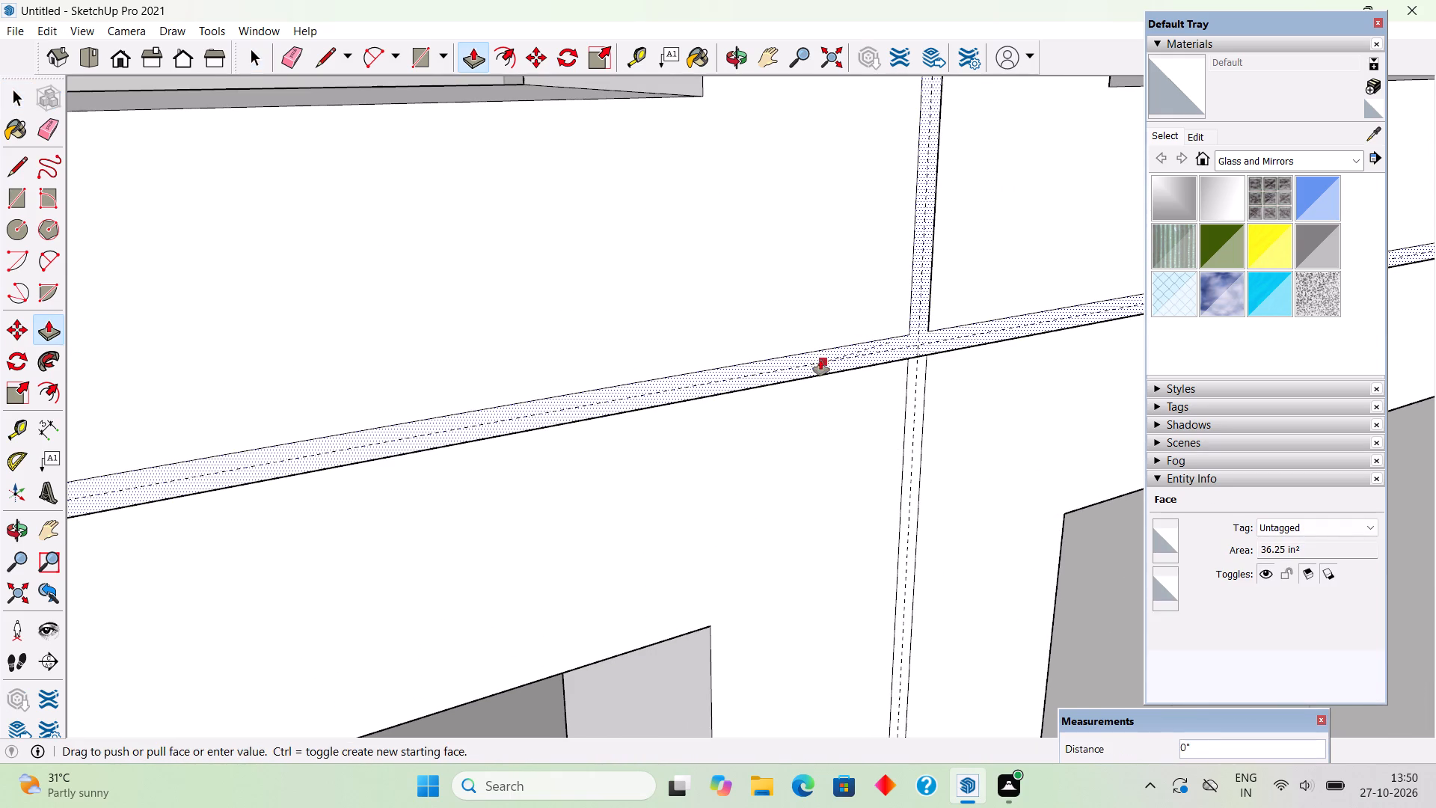
{"action": "middle_click_drag", "start_coordinate": [520, 343], "coordinate": [428, 249]}
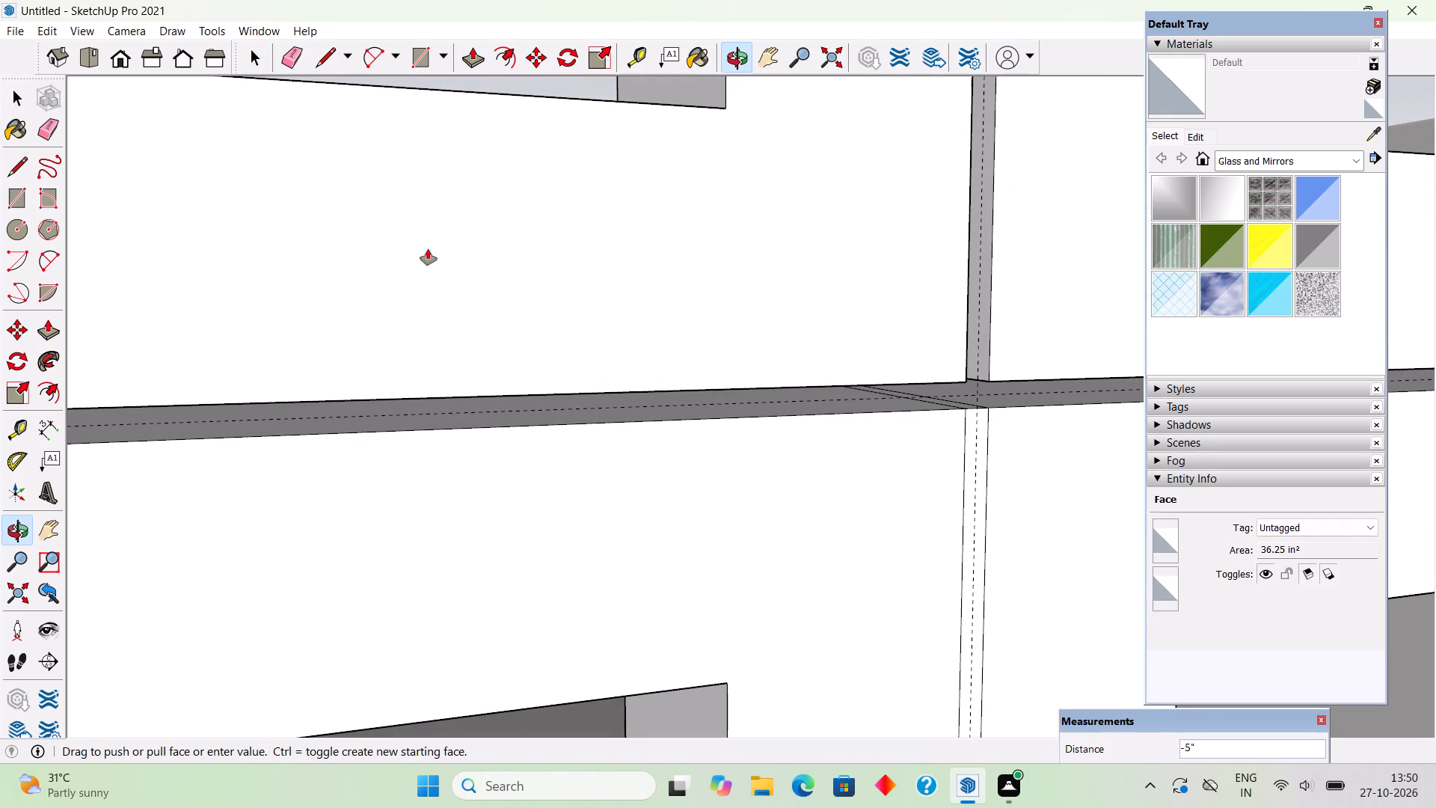
{"action": "type", "text": ".5\""}
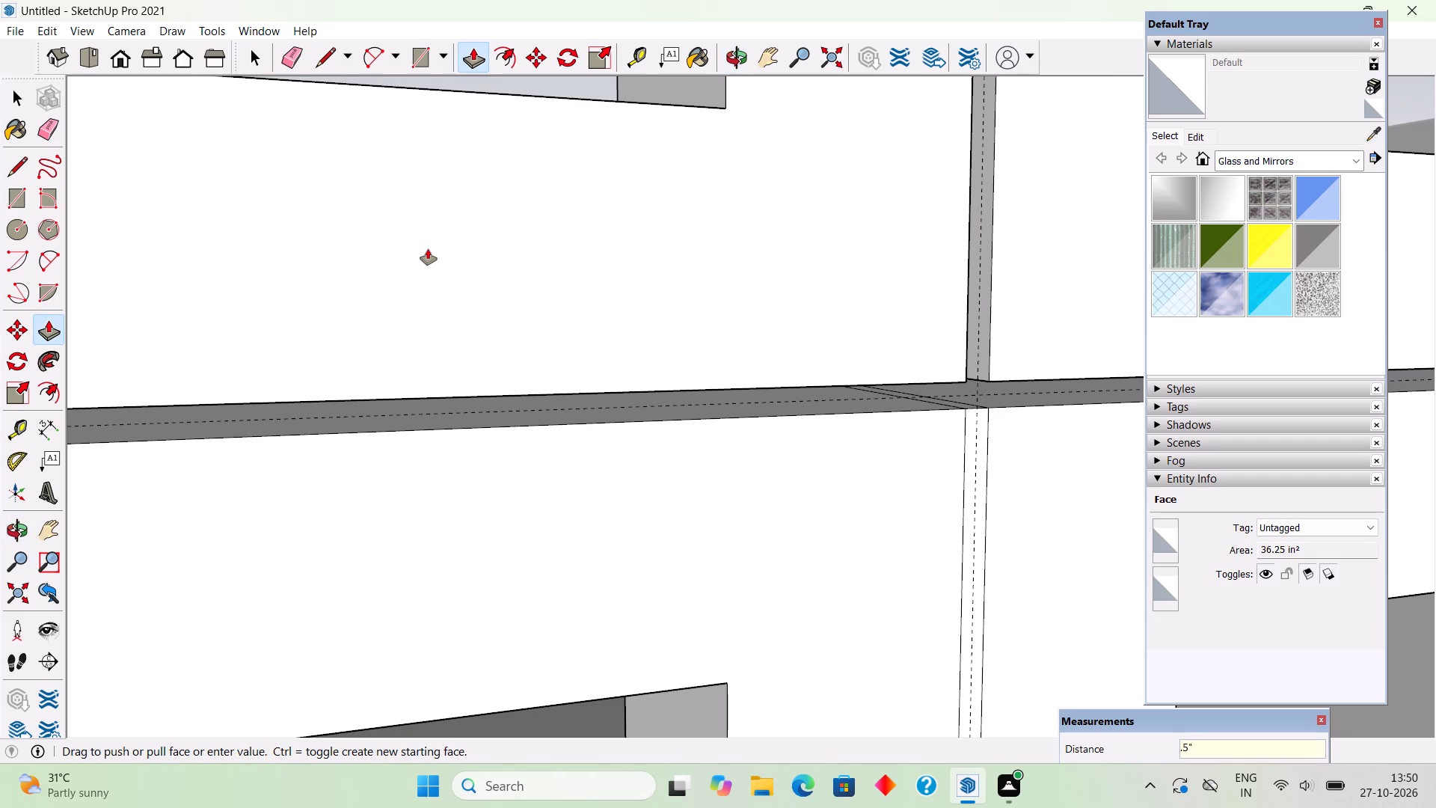
{"action": "key", "text": "Return"}
{"action": "key", "text": "space"}
Push the lower vertical strip between the two large openings .5" into the window frame.
{"action": "scroll", "coordinate": [648, 489], "scroll_direction": "down", "scroll_amount": 6}
{"action": "middle_click_drag", "start_coordinate": [740, 438], "coordinate": [493, 426]}
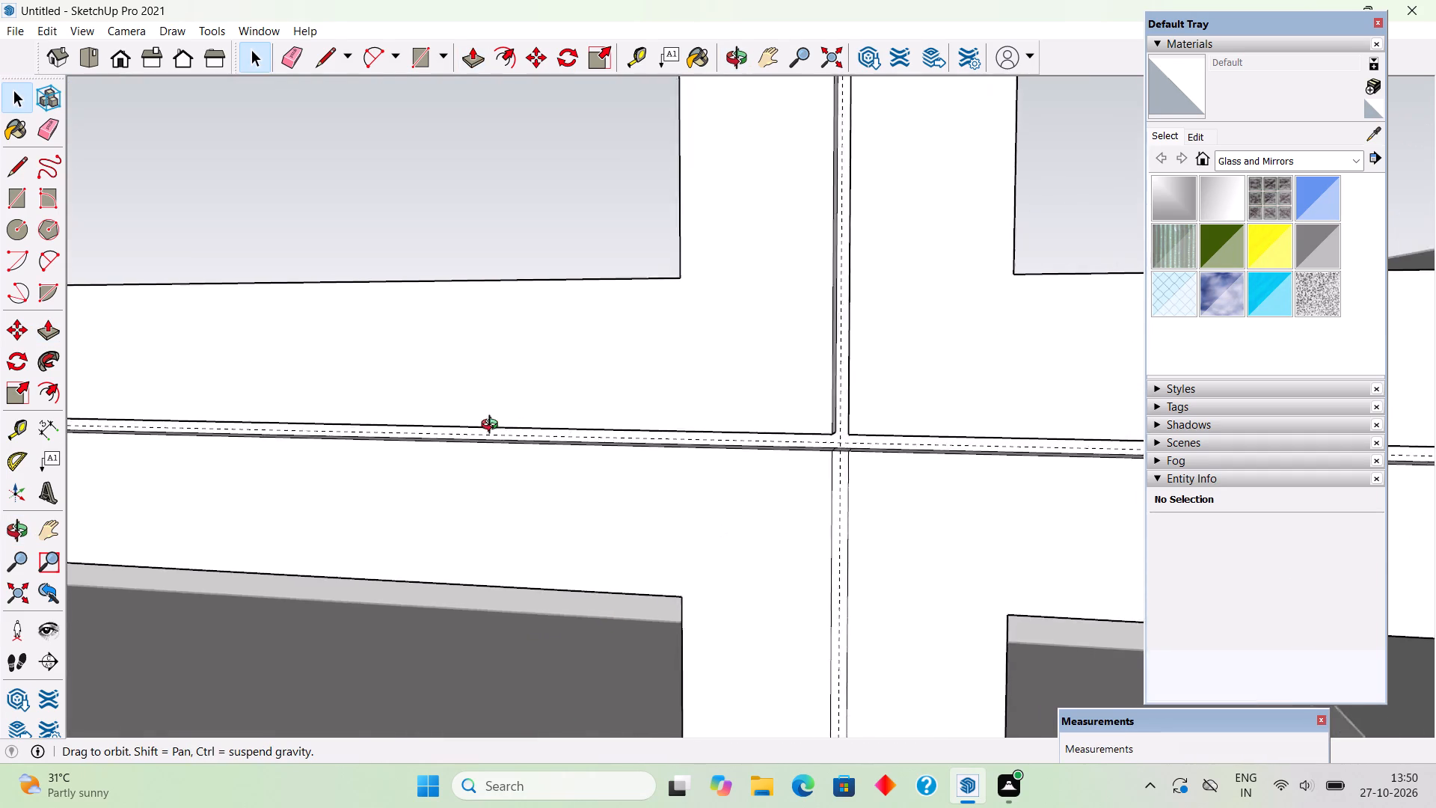
{"action": "middle_click_drag", "start_coordinate": [493, 426], "coordinate": [522, 289]}
{"action": "scroll", "coordinate": [798, 480], "scroll_direction": "up", "scroll_amount": 6}
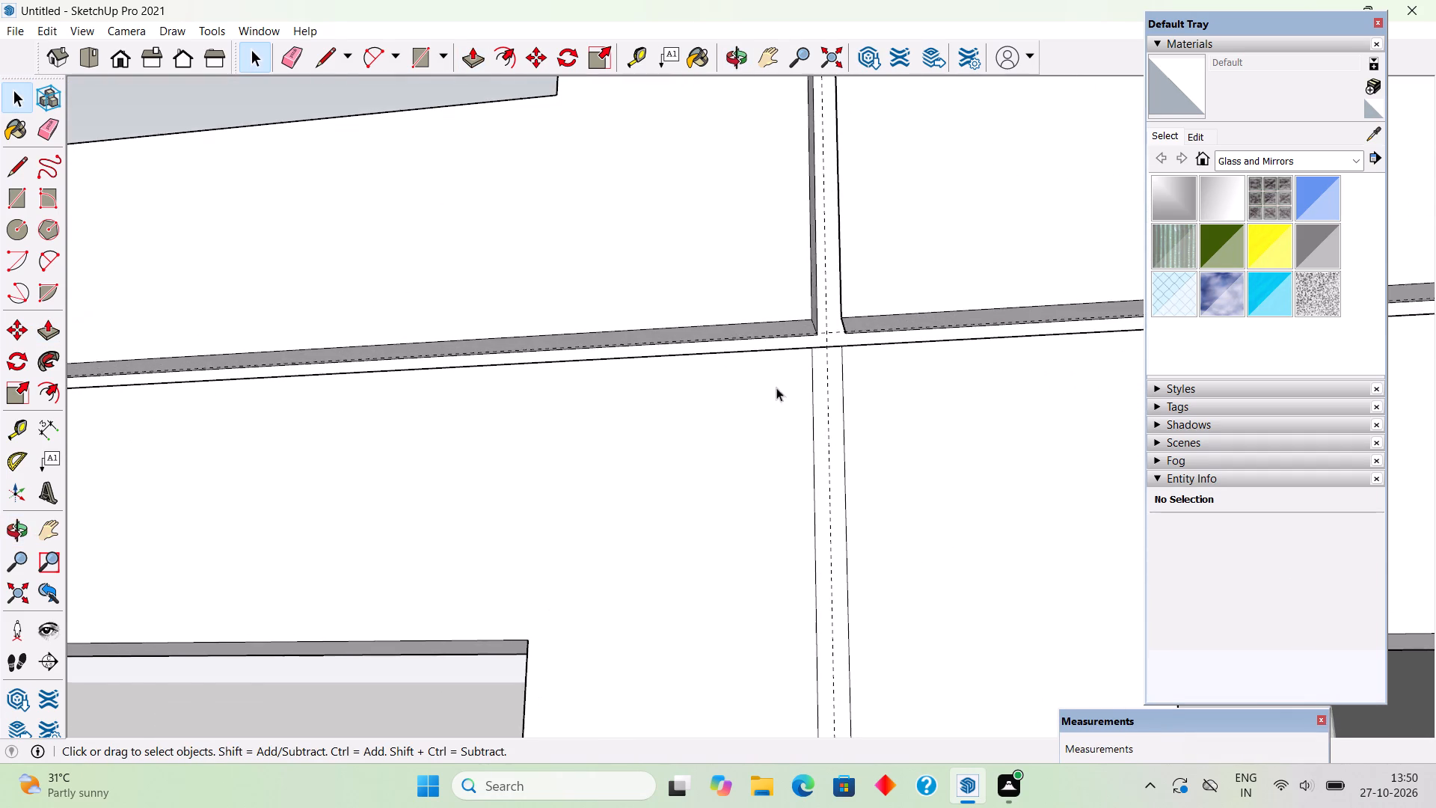
{"action": "middle_click_drag", "start_coordinate": [776, 415], "coordinate": [1011, 599]}
{"action": "scroll", "coordinate": [853, 384], "scroll_direction": "up", "scroll_amount": 7}
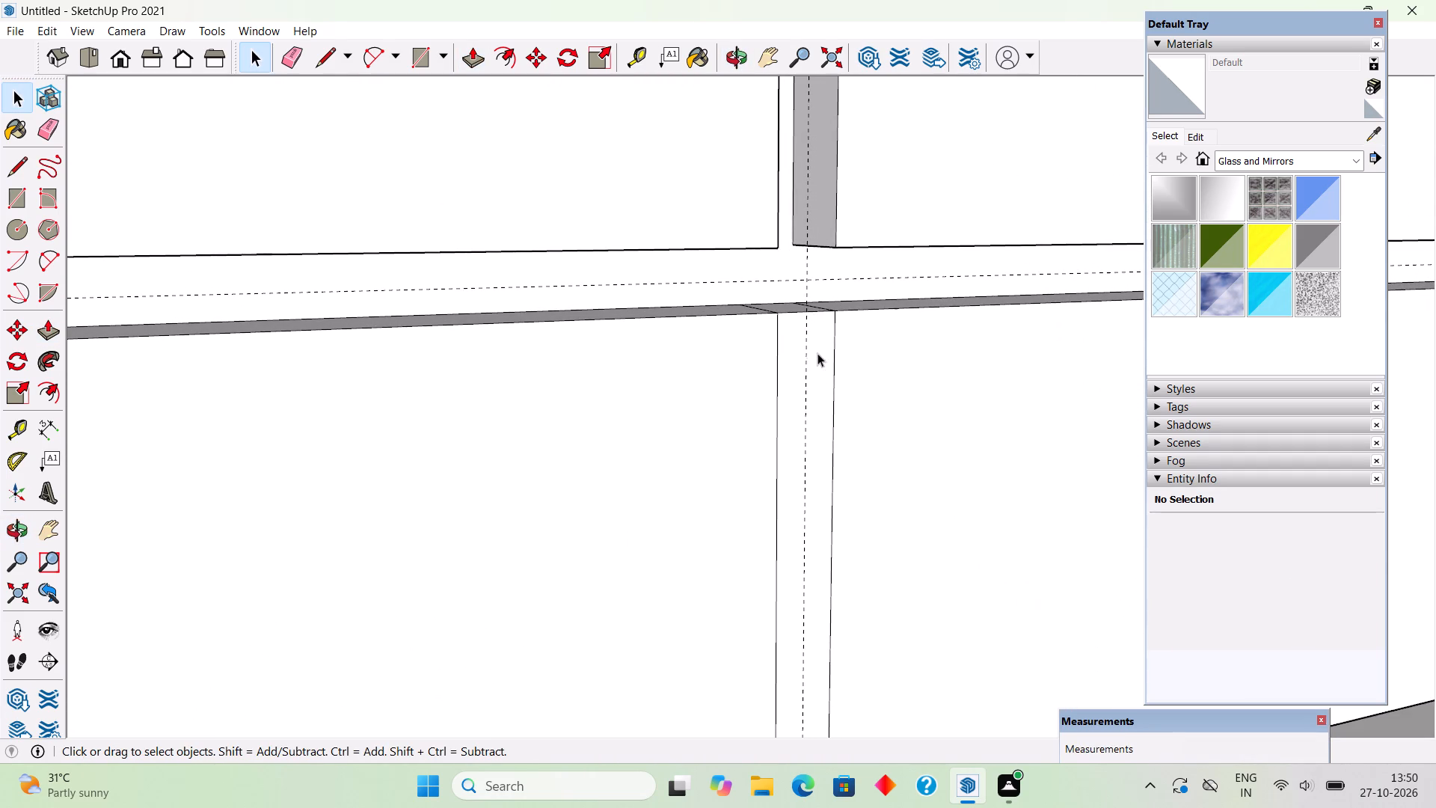
{"action": "left_click", "coordinate": [802, 361]}
{"action": "key", "text": "p"}
{"action": "left_click", "coordinate": [802, 361]}
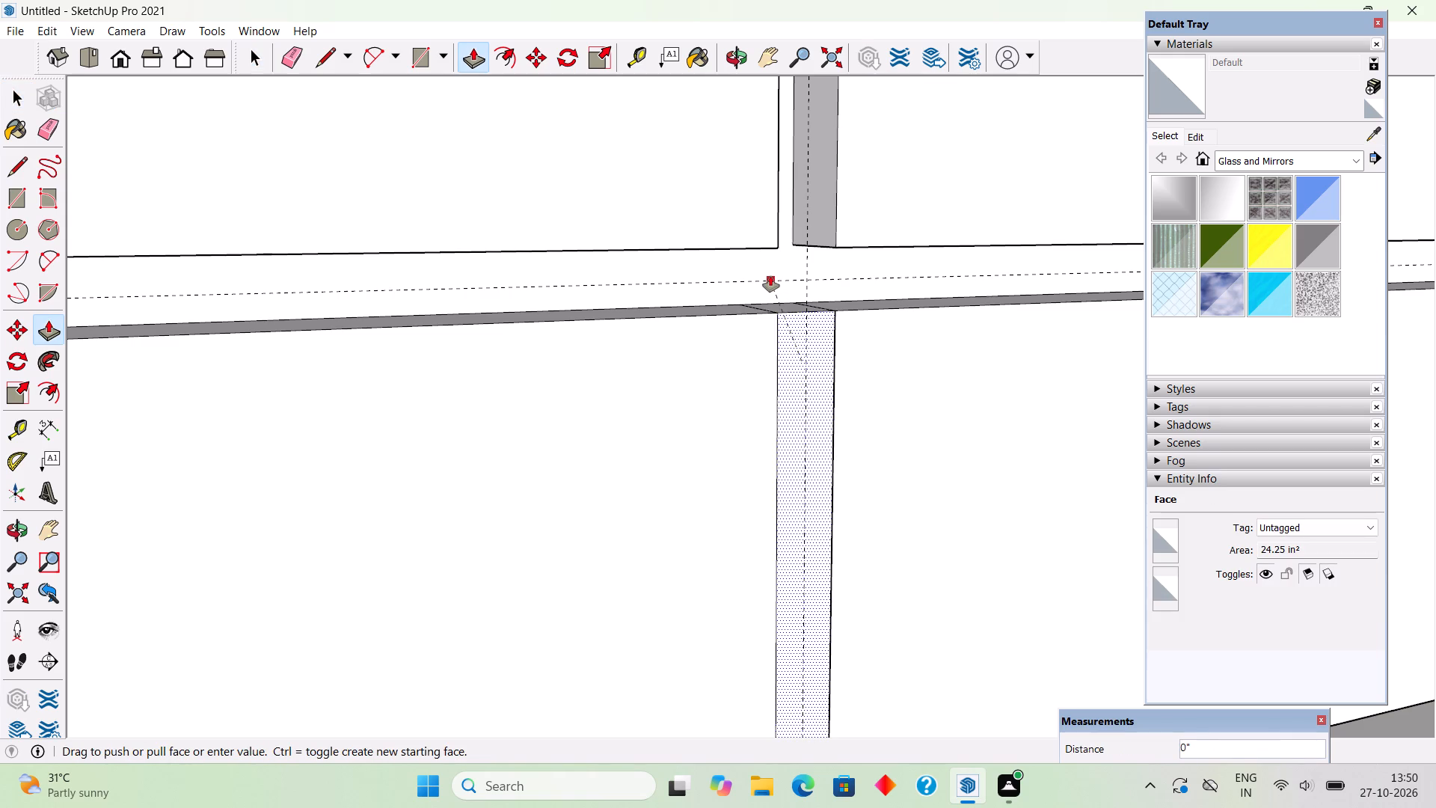
{"action": "type", "text": ".5\""}
{"action": "key", "text": "Return"}
{"action": "key", "text": "space"}
Delete the leftover short edge where the lower vertical groove meets the crossbar groove.
{"action": "scroll", "coordinate": [782, 307], "scroll_direction": "up", "scroll_amount": 5}
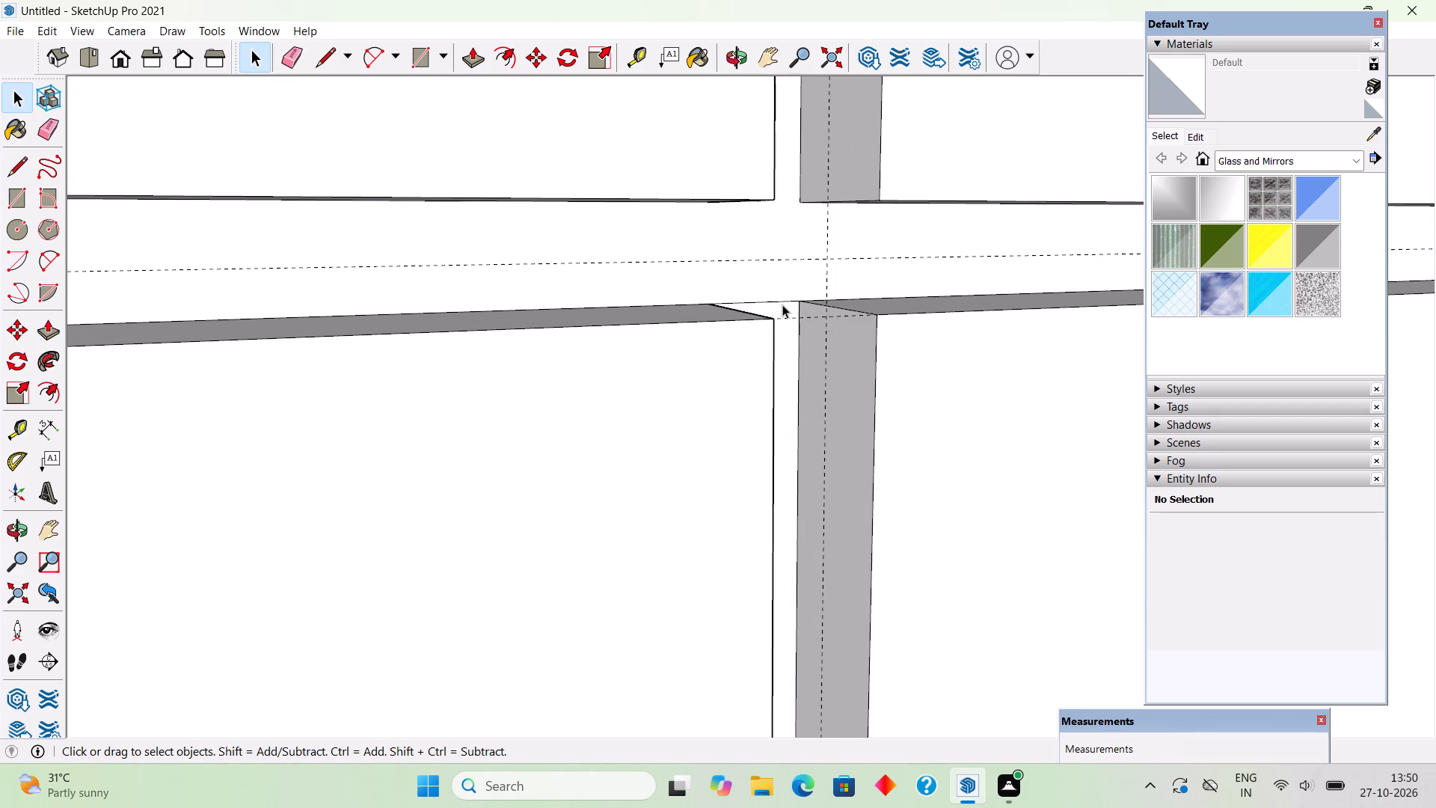
{"action": "left_click", "coordinate": [782, 304]}
{"action": "left_click", "coordinate": [785, 301]}
{"action": "key", "text": "Delete"}
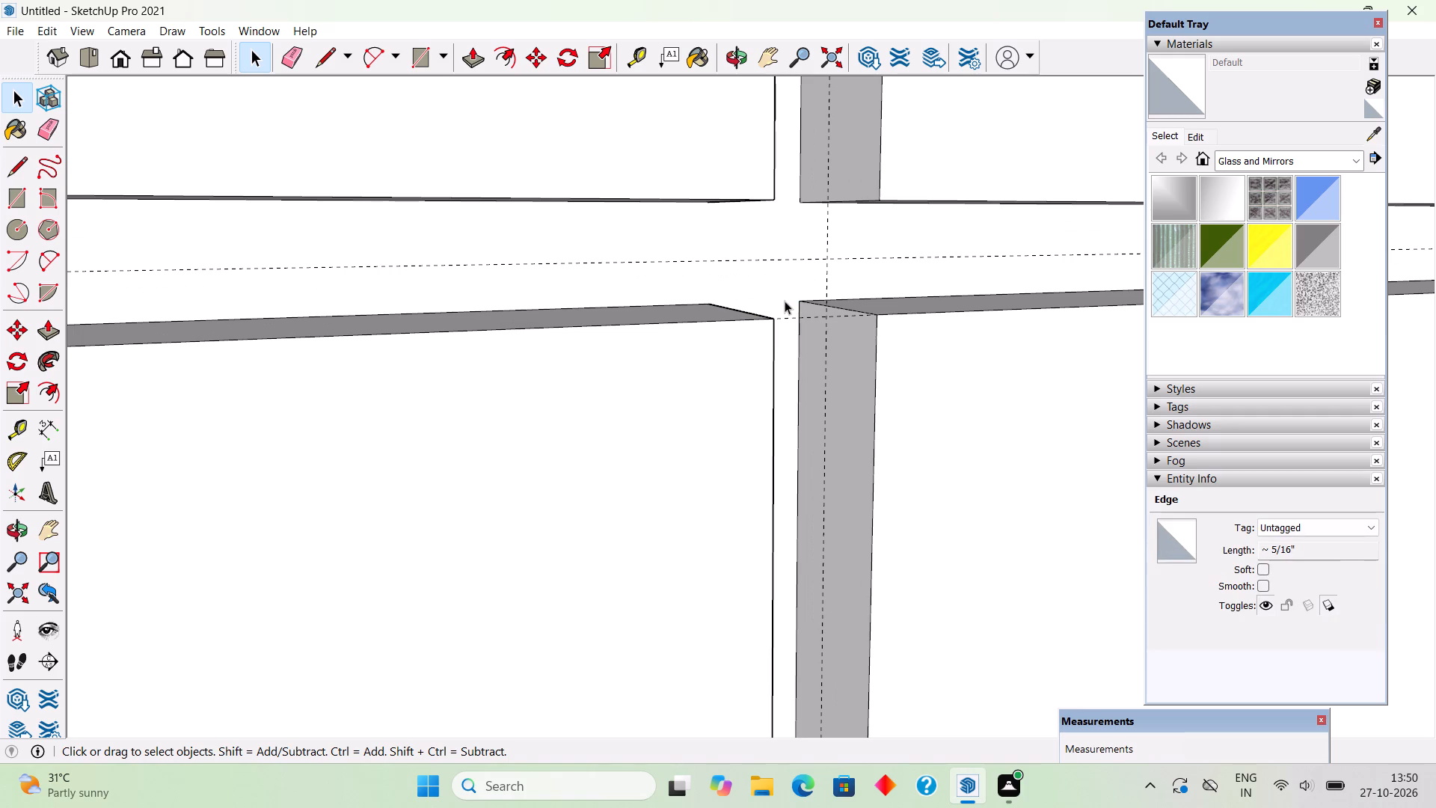
Close the window frame group to return to editing the whole model.
{"action": "scroll", "coordinate": [794, 397], "scroll_direction": "down", "scroll_amount": 20}
{"action": "scroll", "coordinate": [794, 397], "scroll_direction": "down", "scroll_amount": 9}
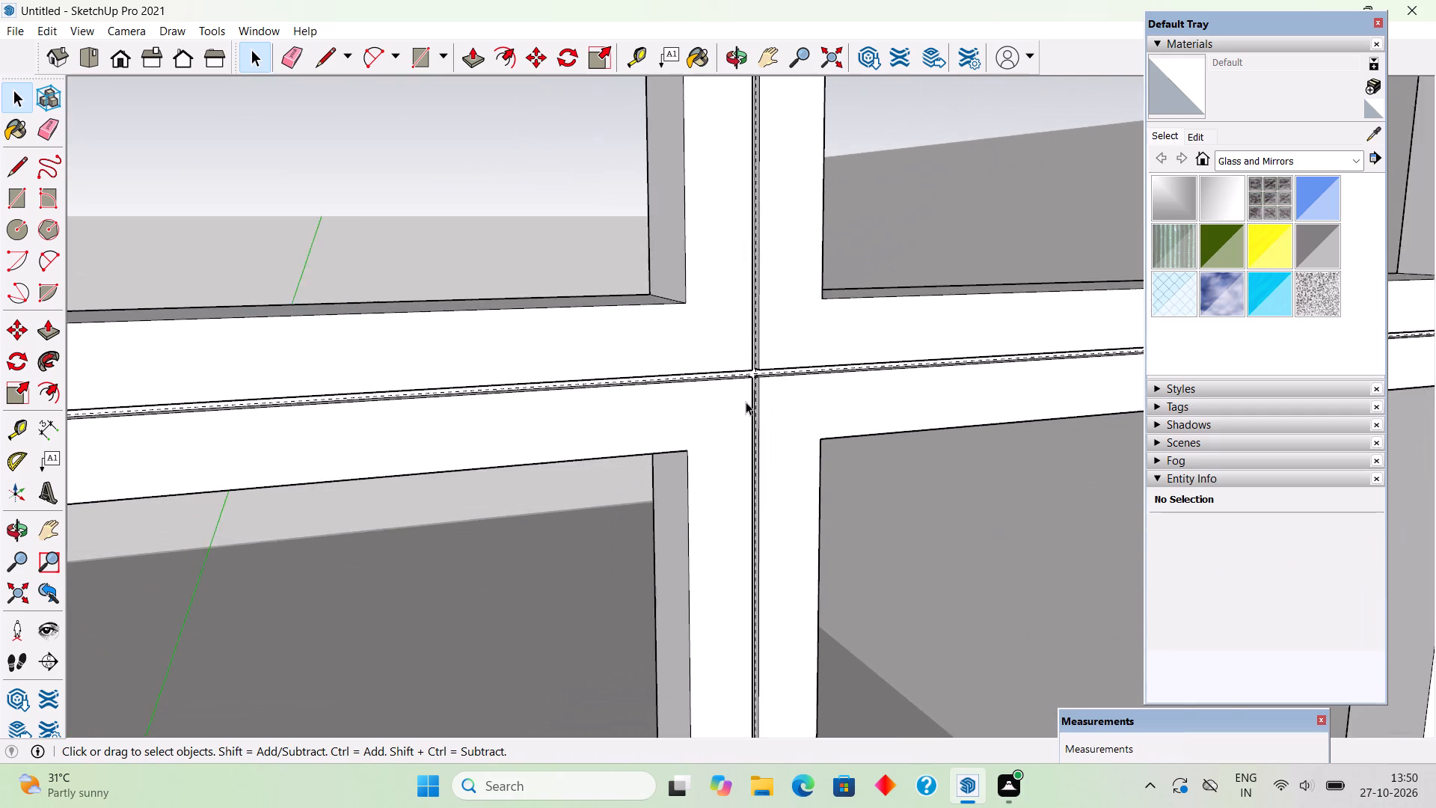
{"action": "scroll", "coordinate": [746, 402], "scroll_direction": "down", "scroll_amount": 19}
{"action": "scroll", "coordinate": [746, 402], "scroll_direction": "down", "scroll_amount": 4}
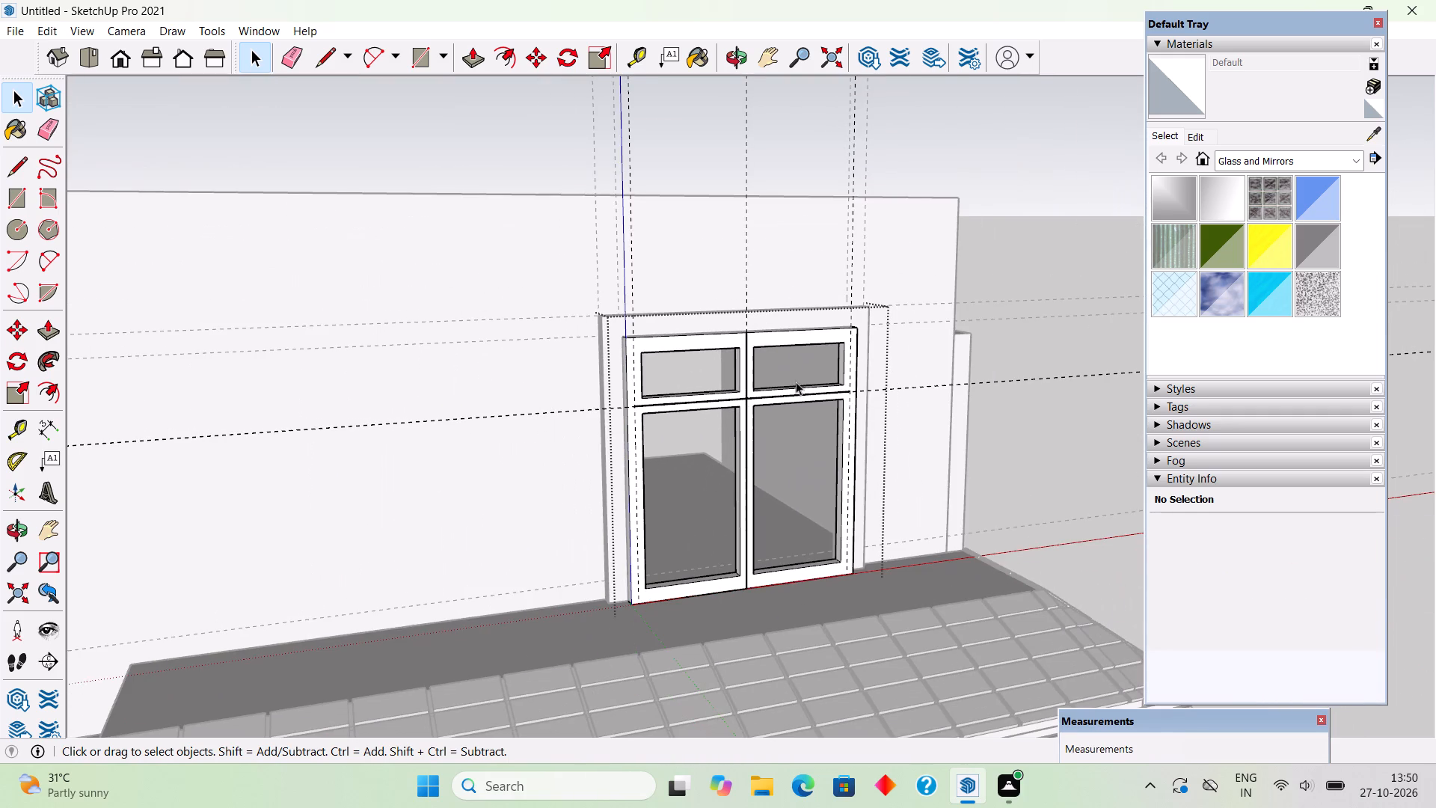
{"action": "left_click", "coordinate": [989, 276]}
Place a vertical guide on the left inner side face of the upper-left window opening, 2 1/2" behind its front edge.
{"action": "middle_click_drag", "start_coordinate": [761, 372], "coordinate": [661, 356]}
{"action": "scroll", "coordinate": [661, 356], "scroll_direction": "up", "scroll_amount": 3}
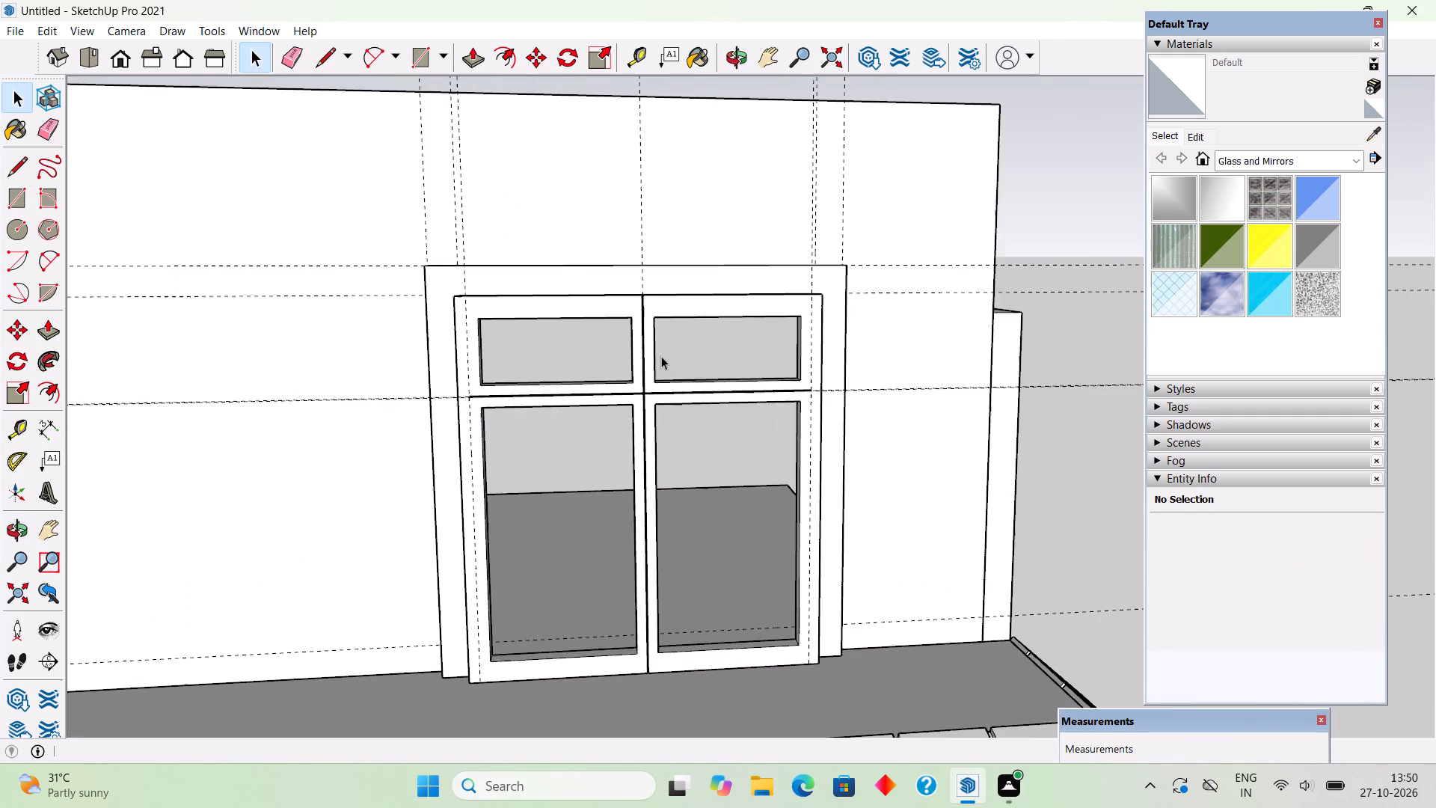
{"action": "scroll", "coordinate": [562, 354], "scroll_direction": "up", "scroll_amount": 2}
{"action": "middle_click_drag", "start_coordinate": [551, 371], "coordinate": [206, 382]}
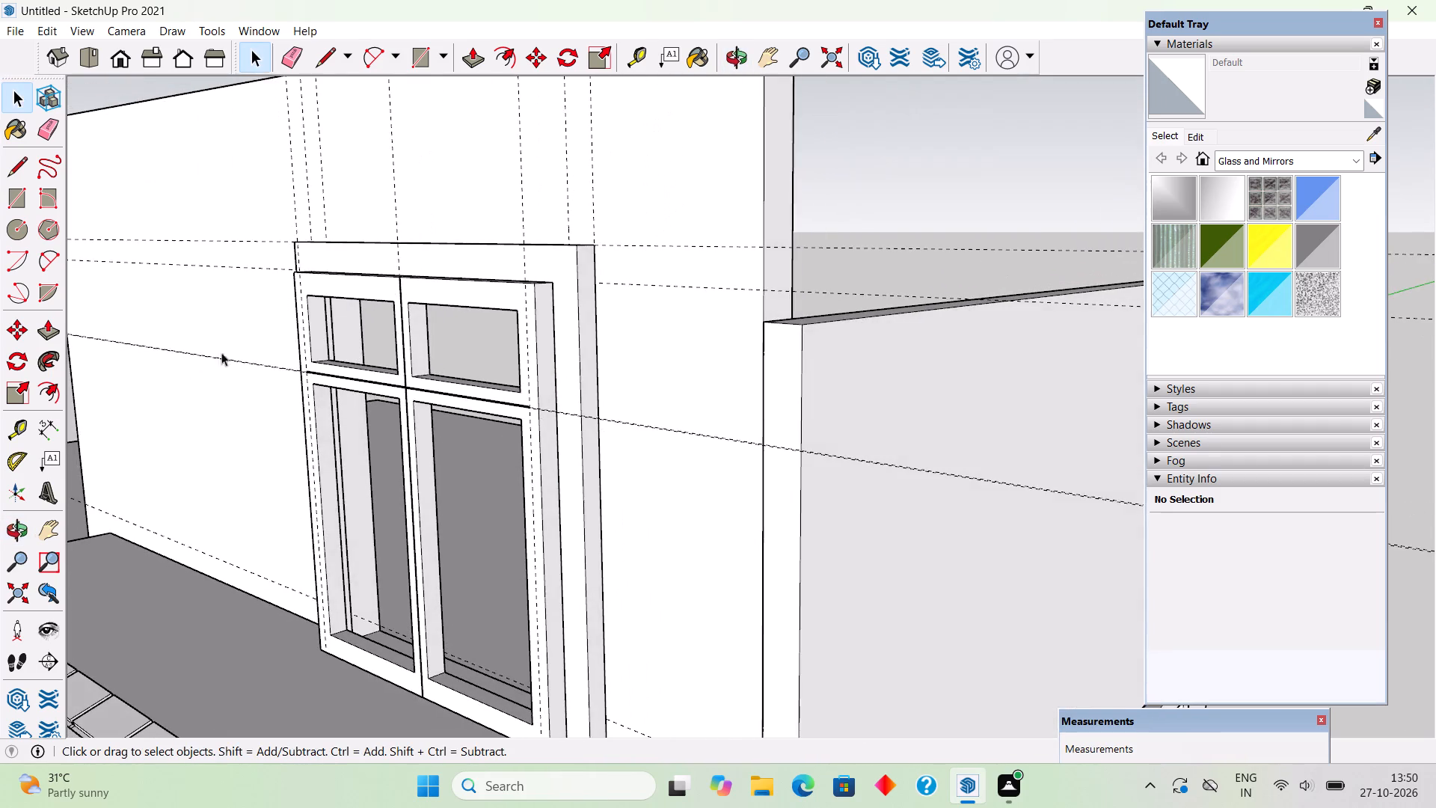
{"action": "scroll", "coordinate": [253, 323], "scroll_direction": "up", "scroll_amount": 8}
{"action": "scroll", "coordinate": [355, 341], "scroll_direction": "up", "scroll_amount": 3}
{"action": "middle_click_drag", "start_coordinate": [322, 287], "coordinate": [209, 244]}
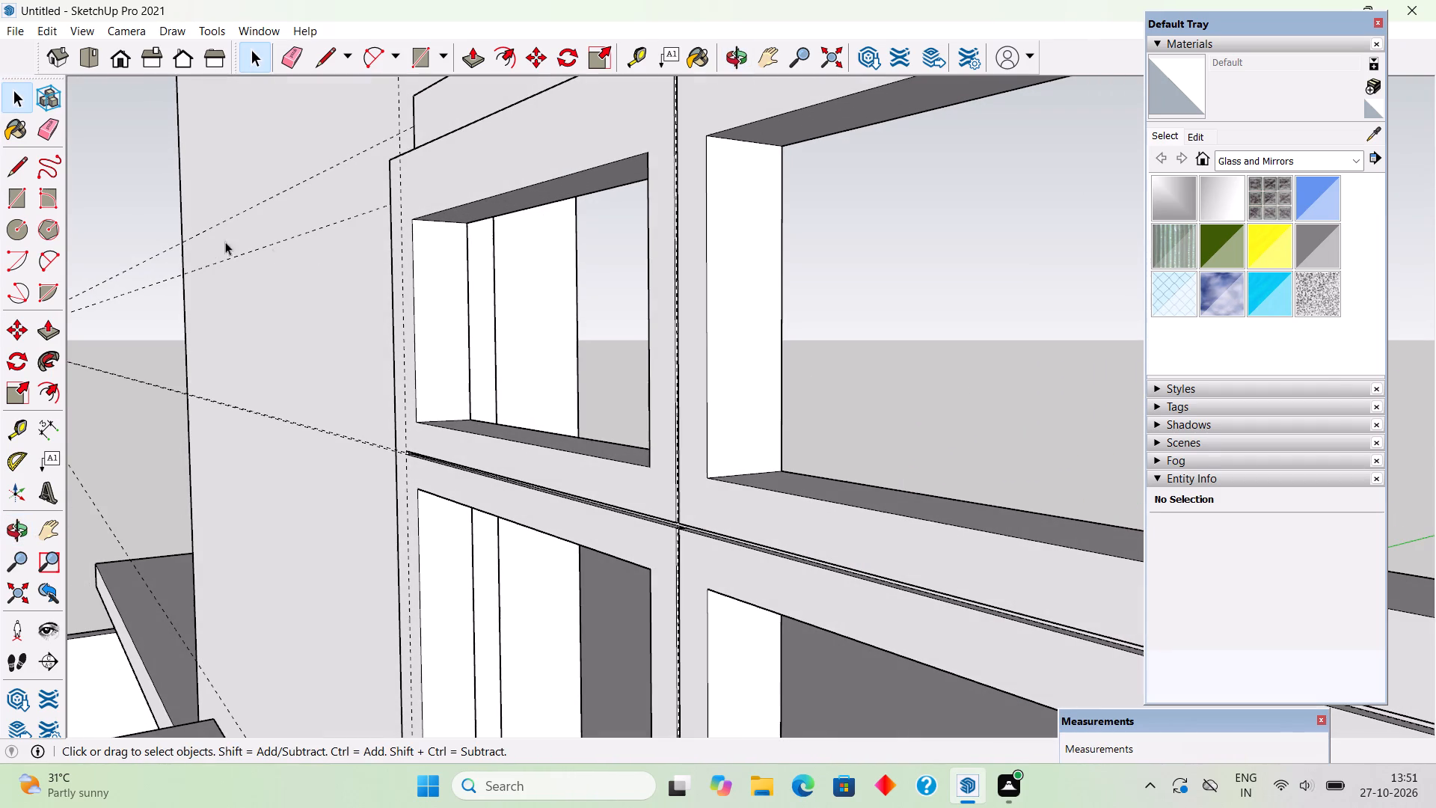
{"action": "key", "text": "t"}
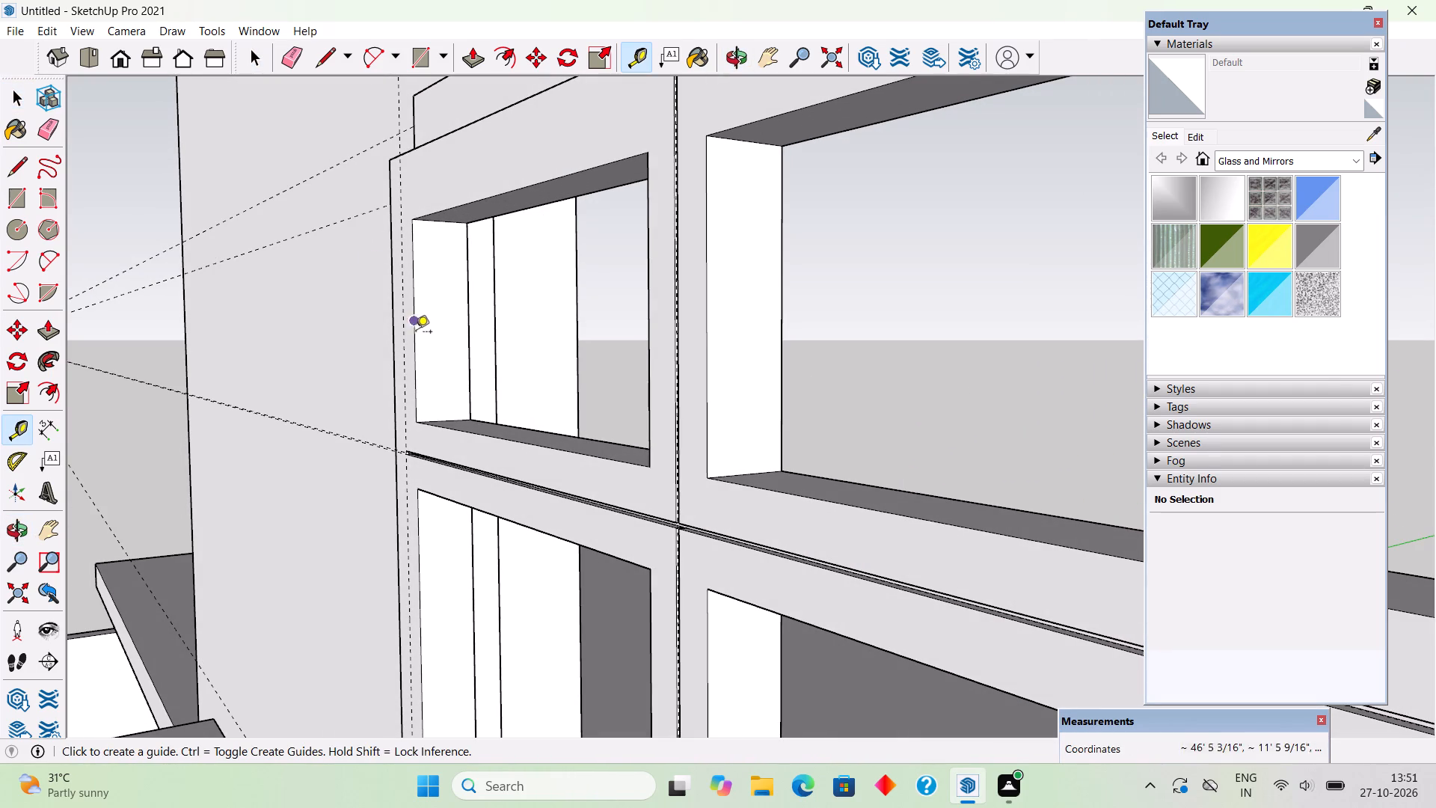
{"action": "left_click", "coordinate": [417, 334]}
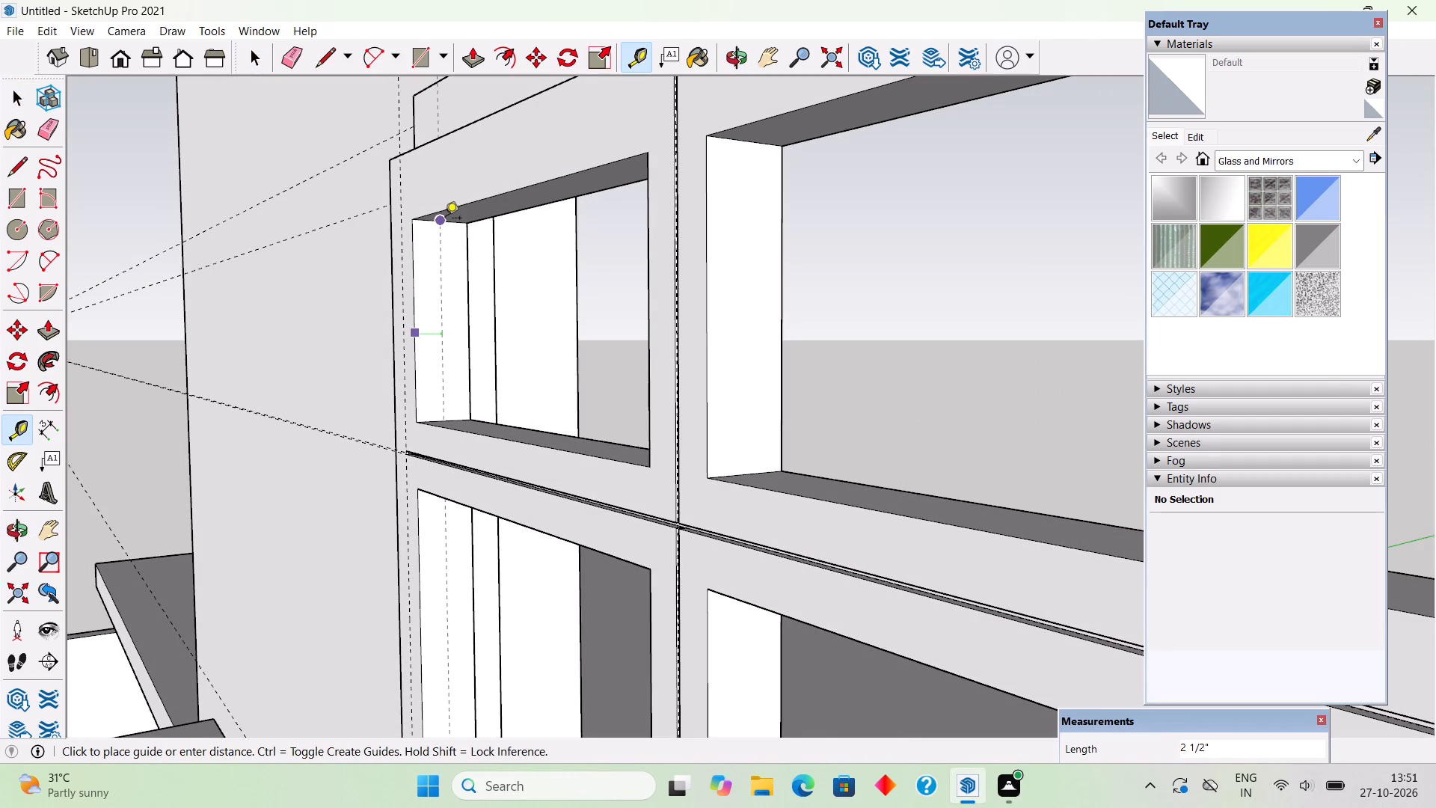
{"action": "left_click", "coordinate": [445, 219]}
Place a horizontal guide on that same side face, 9" above its bottom edge.
{"action": "left_click", "coordinate": [458, 419]}
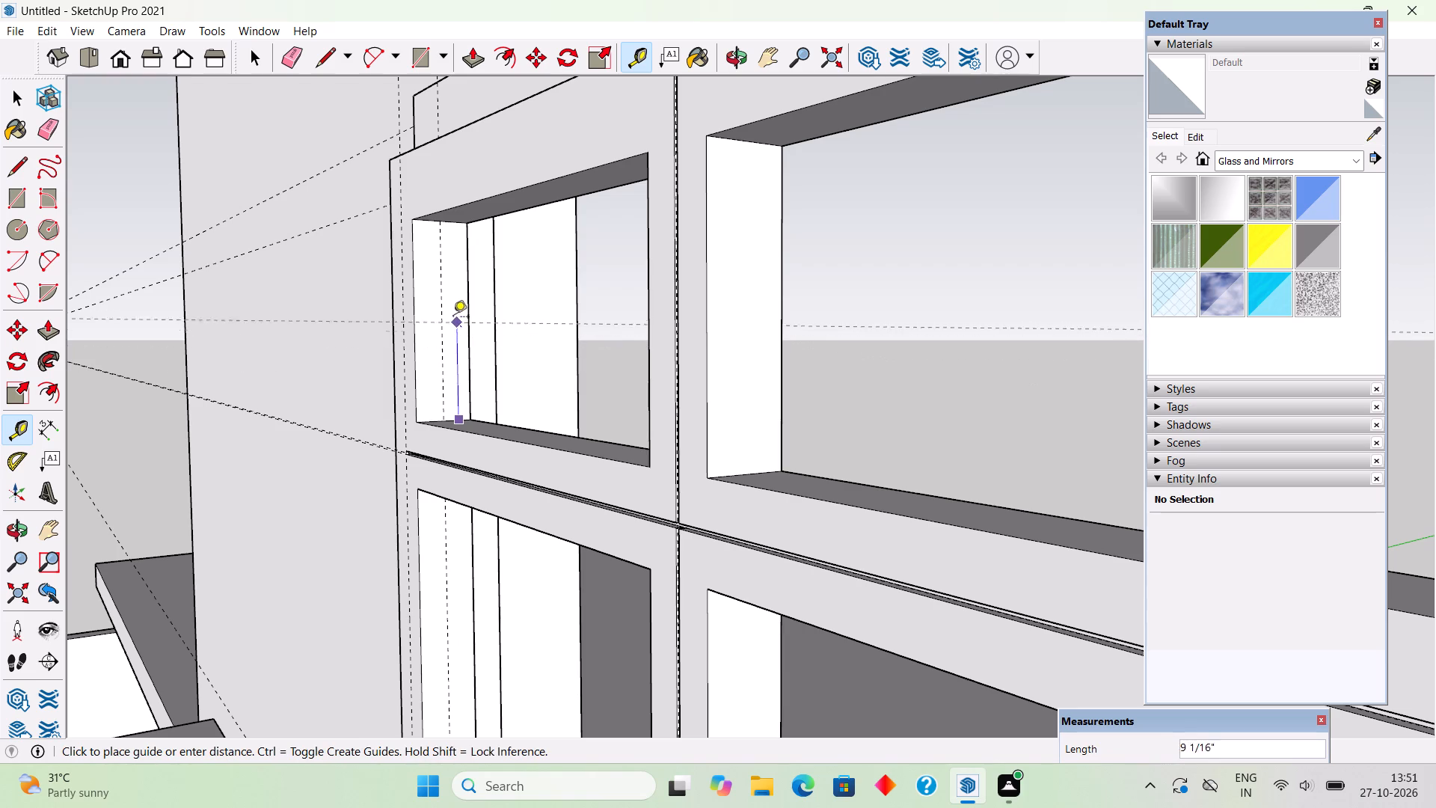
{"action": "left_click", "coordinate": [416, 320]}
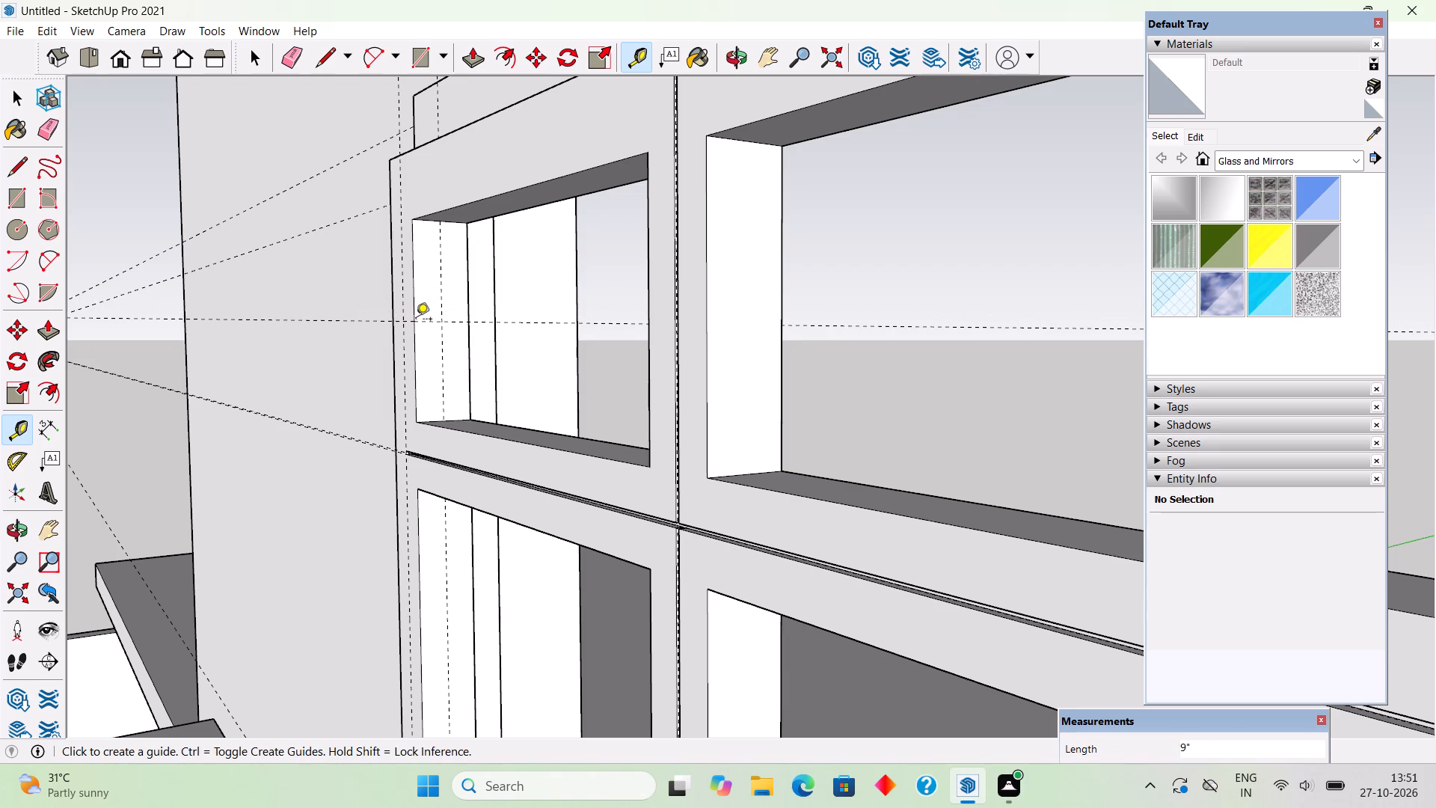
Place a guide along the bottom face of the upper-left window opening, 2 1/2" behind its front edge.
{"action": "scroll", "coordinate": [519, 449], "scroll_direction": "down", "scroll_amount": 7}
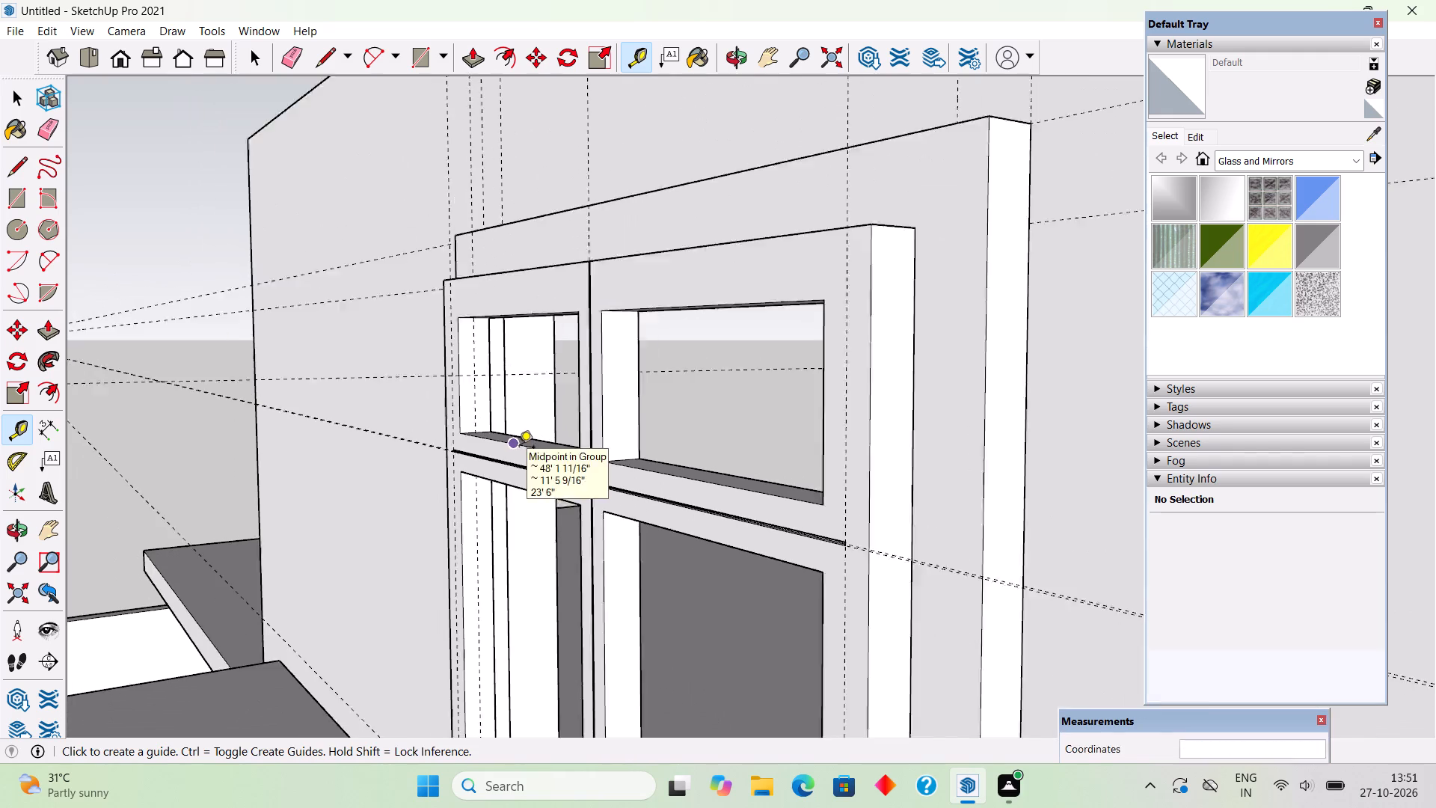
{"action": "scroll", "coordinate": [519, 448], "scroll_direction": "down", "scroll_amount": 2}
{"action": "middle_click_drag", "start_coordinate": [586, 520], "coordinate": [1177, 580]}
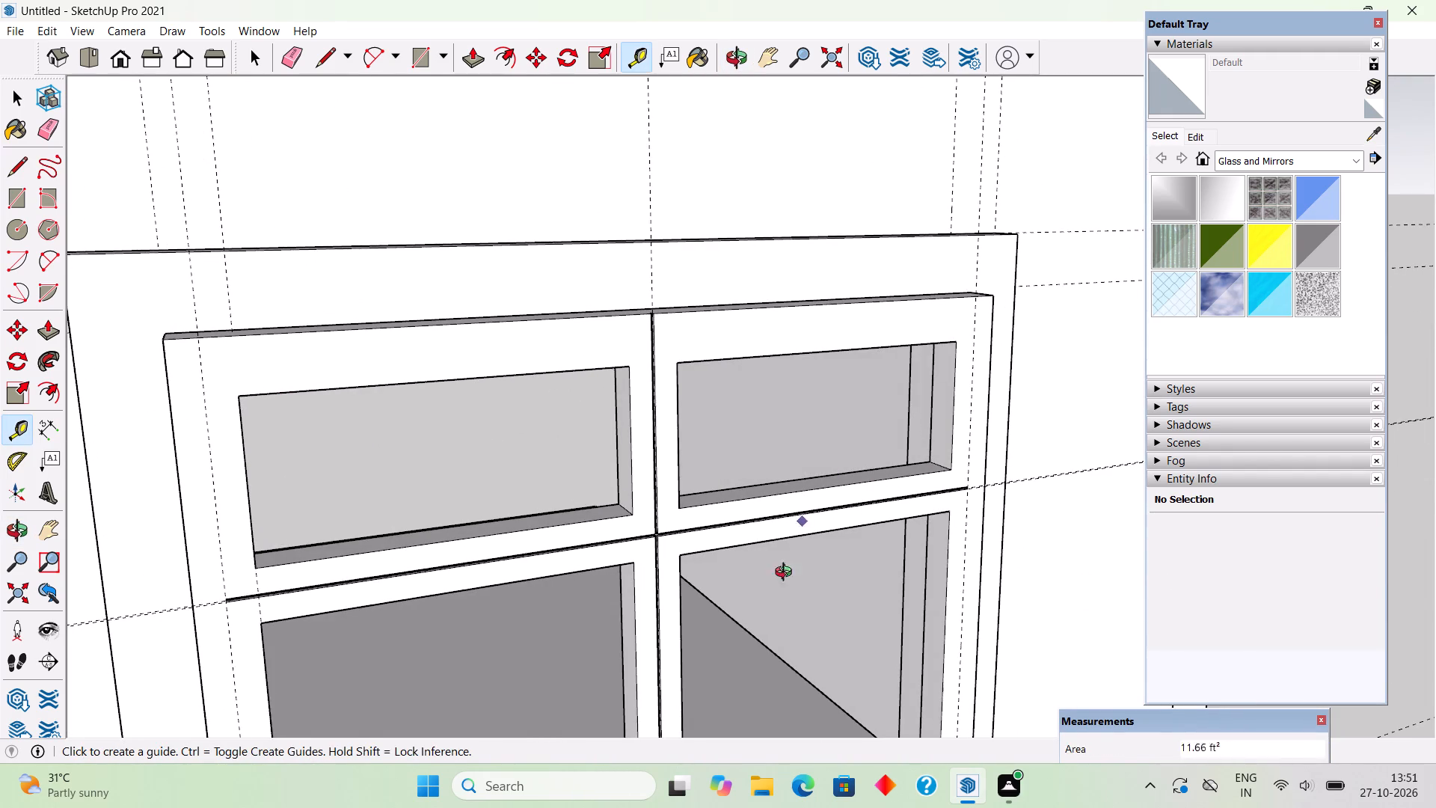
{"action": "middle_click_drag", "start_coordinate": [793, 551], "coordinate": [676, 477]}
{"action": "scroll", "coordinate": [675, 474], "scroll_direction": "down", "scroll_amount": 9}
{"action": "middle_click_drag", "start_coordinate": [362, 399], "coordinate": [364, 584]}
{"action": "scroll", "coordinate": [349, 484], "scroll_direction": "up", "scroll_amount": 2}
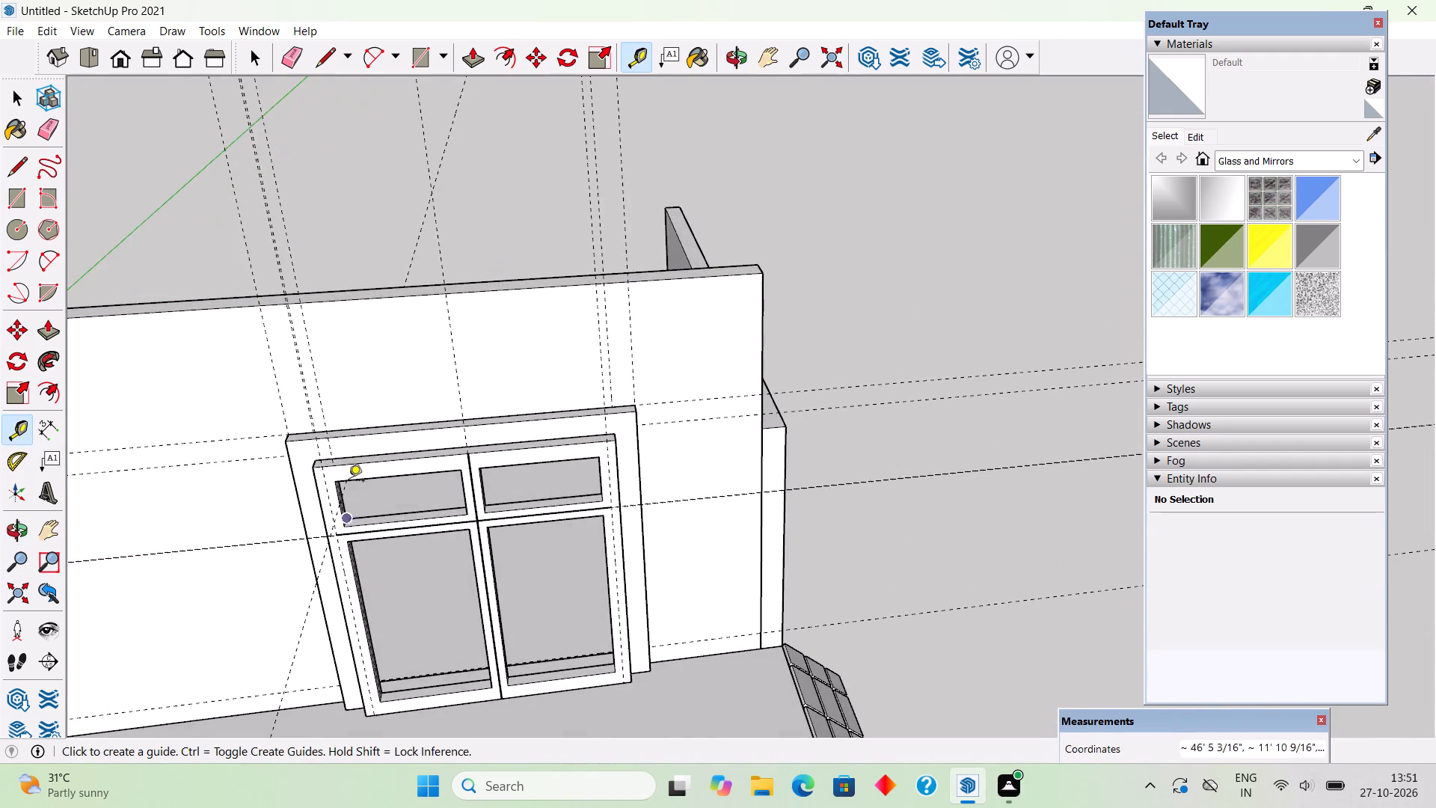
{"action": "scroll", "coordinate": [349, 482], "scroll_direction": "up", "scroll_amount": 8}
{"action": "scroll", "coordinate": [358, 593], "scroll_direction": "up", "scroll_amount": 3}
{"action": "left_click", "coordinate": [352, 610]}
{"action": "scroll", "coordinate": [290, 584], "scroll_direction": "up", "scroll_amount": 16}
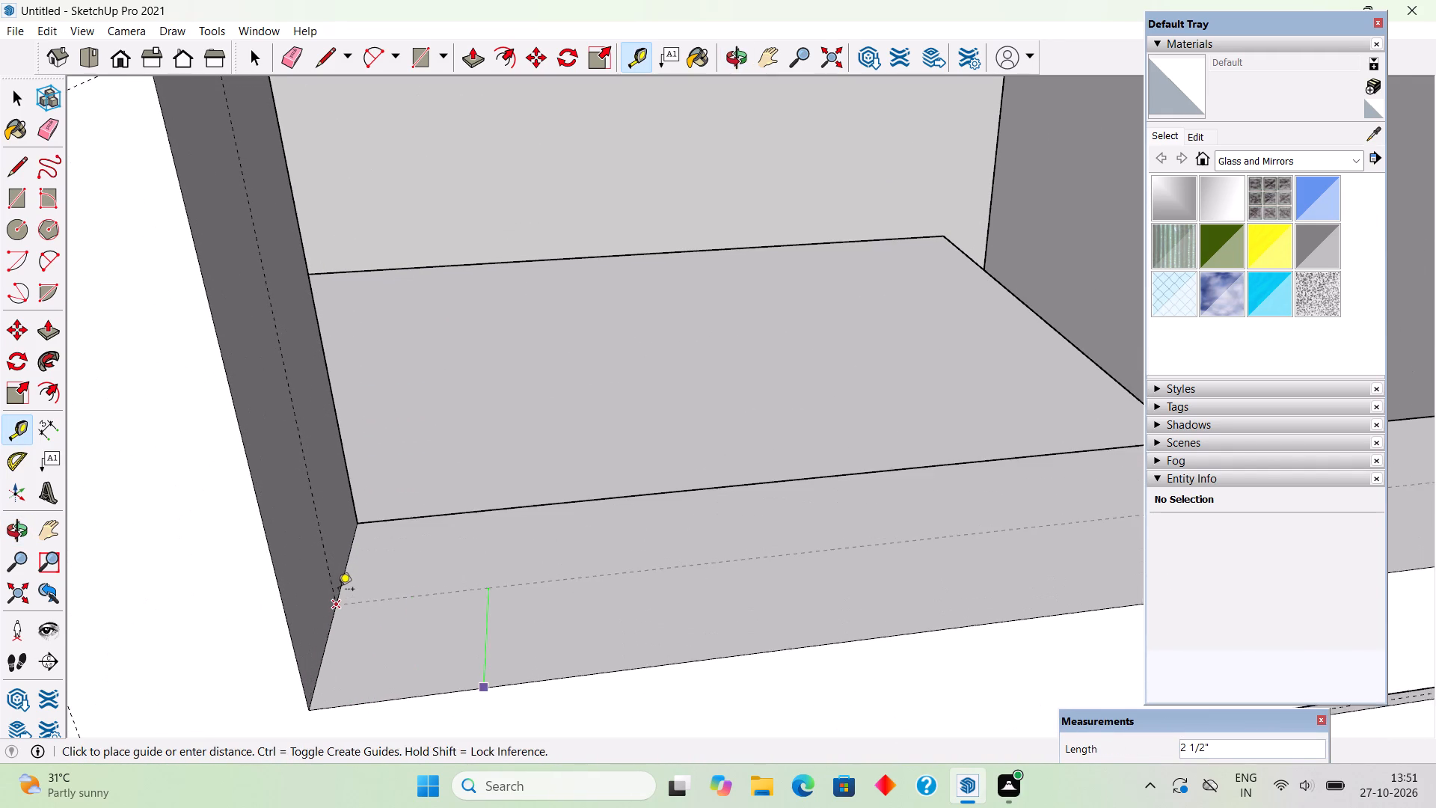
{"action": "scroll", "coordinate": [323, 632], "scroll_direction": "up", "scroll_amount": 5}
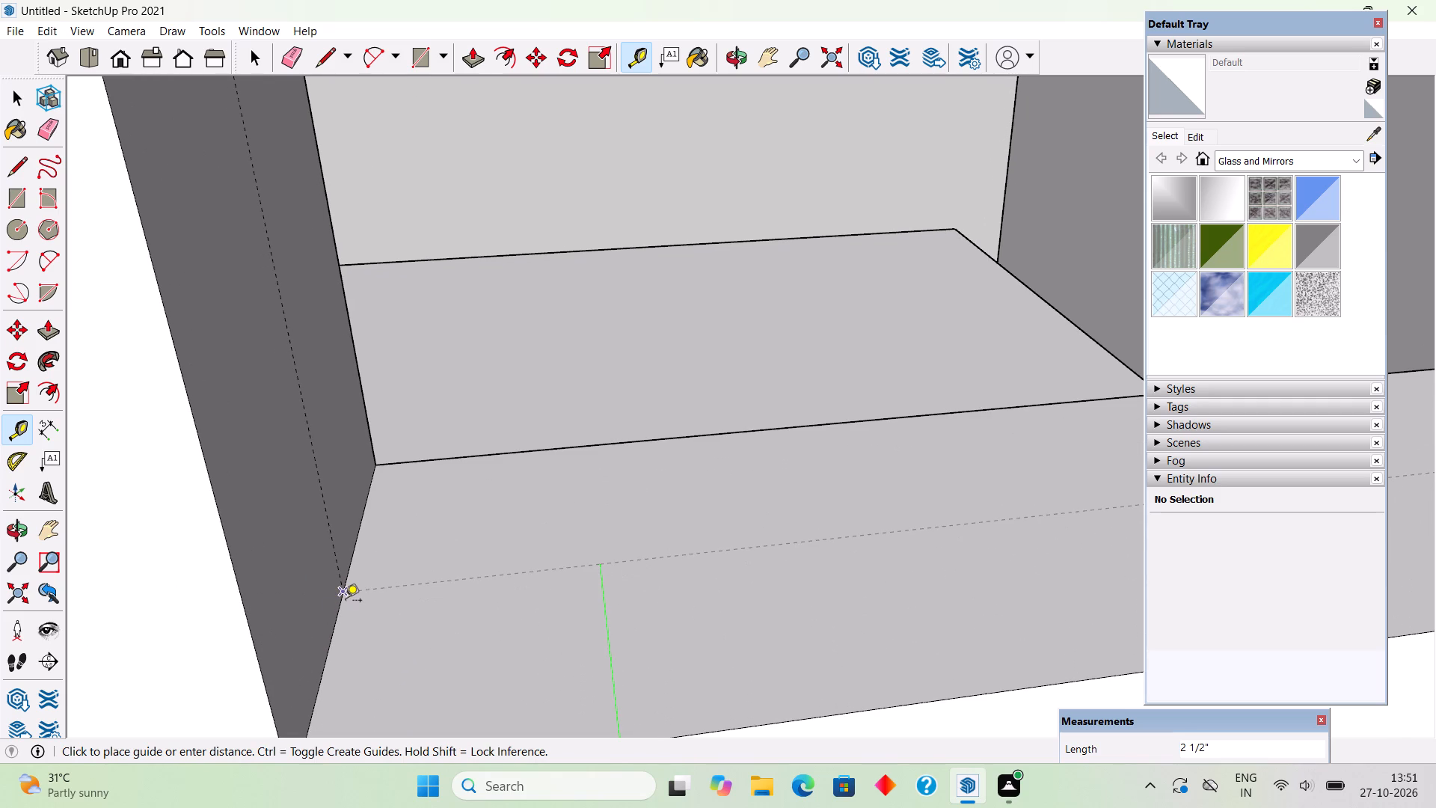
{"action": "left_click", "coordinate": [346, 602]}
Place a front-to-back guide through the midpoint of the upper-left opening's bottom front edge, parallel to its side edge.
{"action": "scroll", "coordinate": [406, 494], "scroll_direction": "down", "scroll_amount": 5}
{"action": "scroll", "coordinate": [407, 492], "scroll_direction": "down", "scroll_amount": 18}
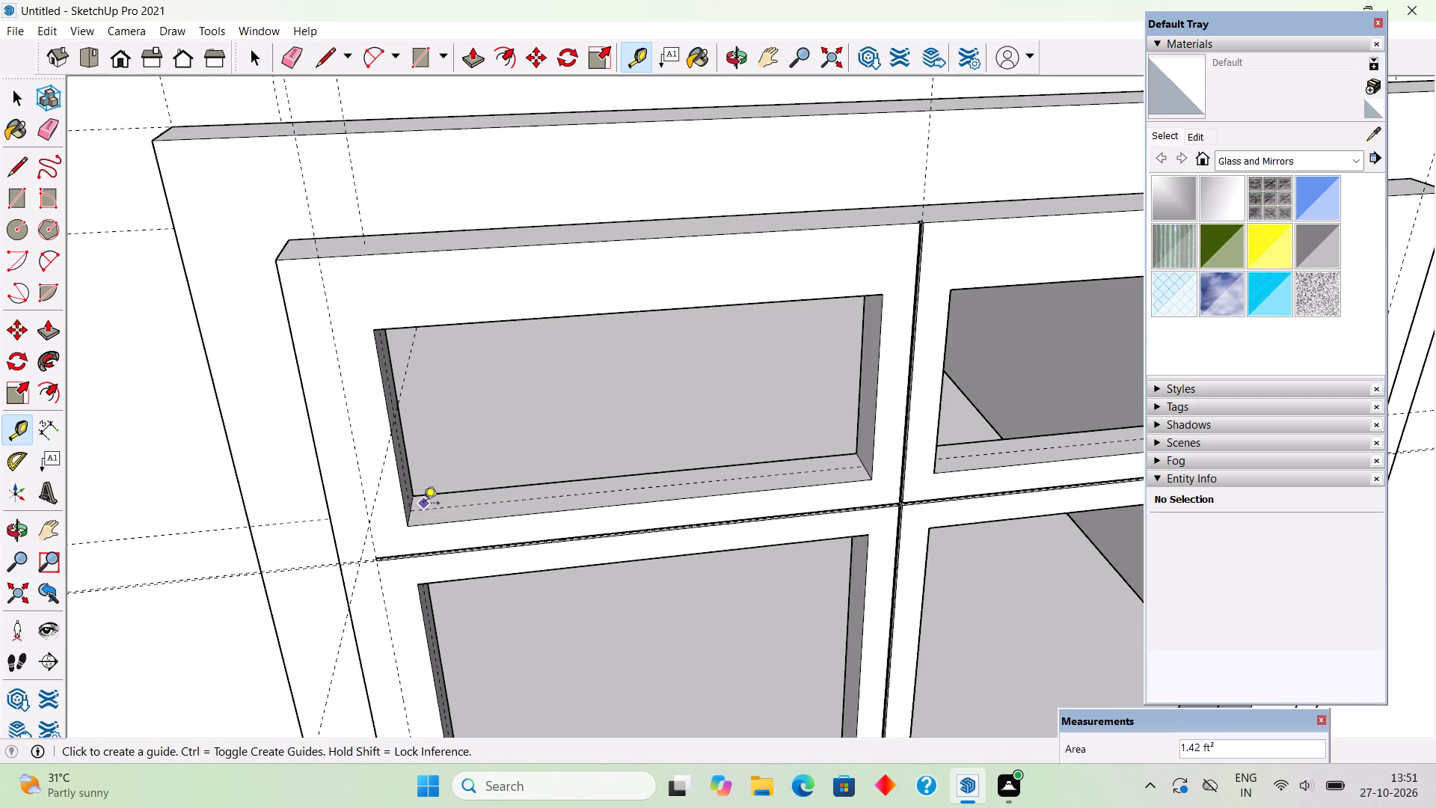
{"action": "scroll", "coordinate": [423, 504], "scroll_direction": "down", "scroll_amount": 5}
{"action": "middle_click_drag", "start_coordinate": [463, 593], "coordinate": [461, 638]}
{"action": "scroll", "coordinate": [523, 322], "scroll_direction": "down", "scroll_amount": 3}
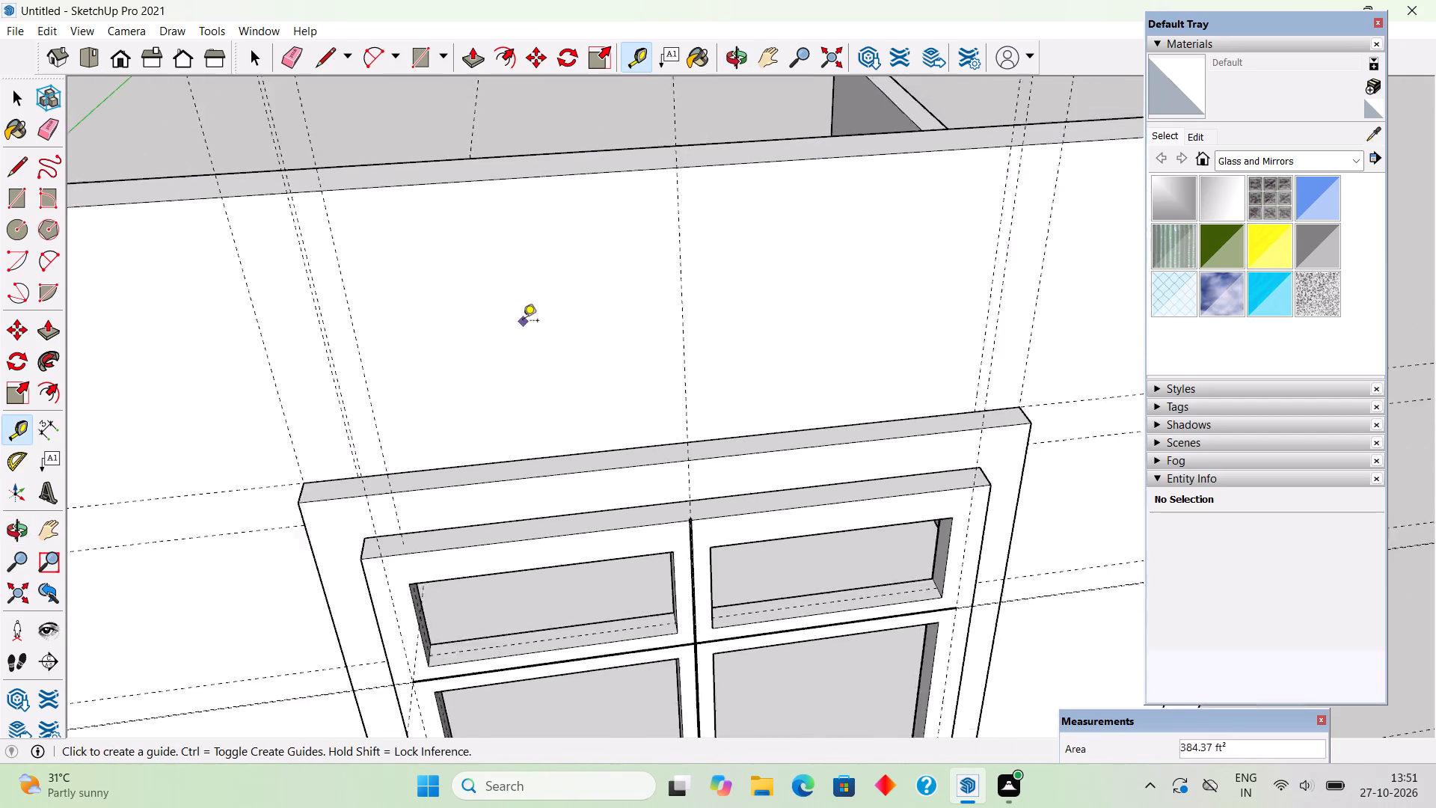
{"action": "scroll", "coordinate": [523, 322], "scroll_direction": "down", "scroll_amount": 2}
{"action": "scroll", "coordinate": [495, 655], "scroll_direction": "up", "scroll_amount": 6}
{"action": "middle_click_drag", "start_coordinate": [533, 455], "coordinate": [459, 529]}
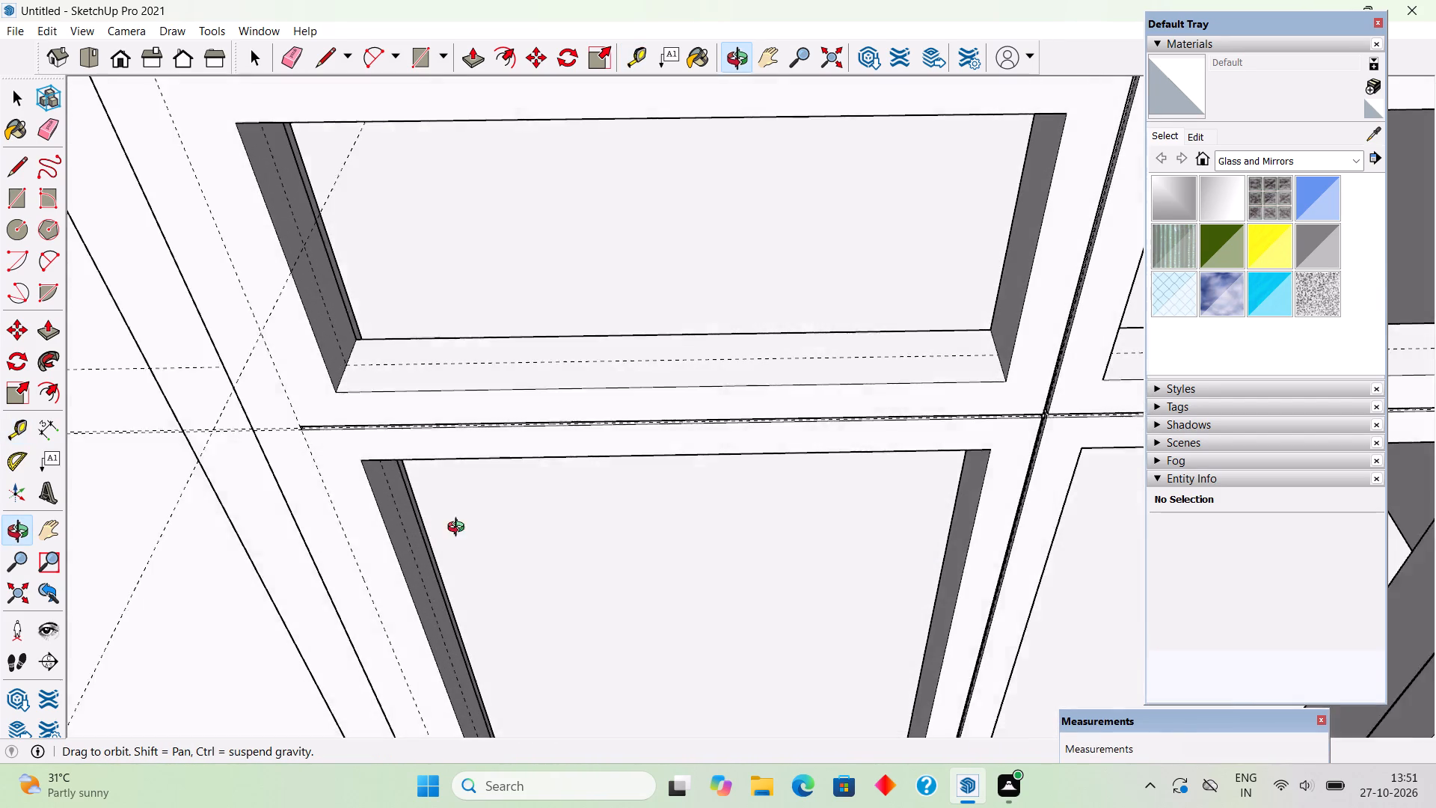
{"action": "middle_click_drag", "start_coordinate": [459, 529], "coordinate": [440, 504]}
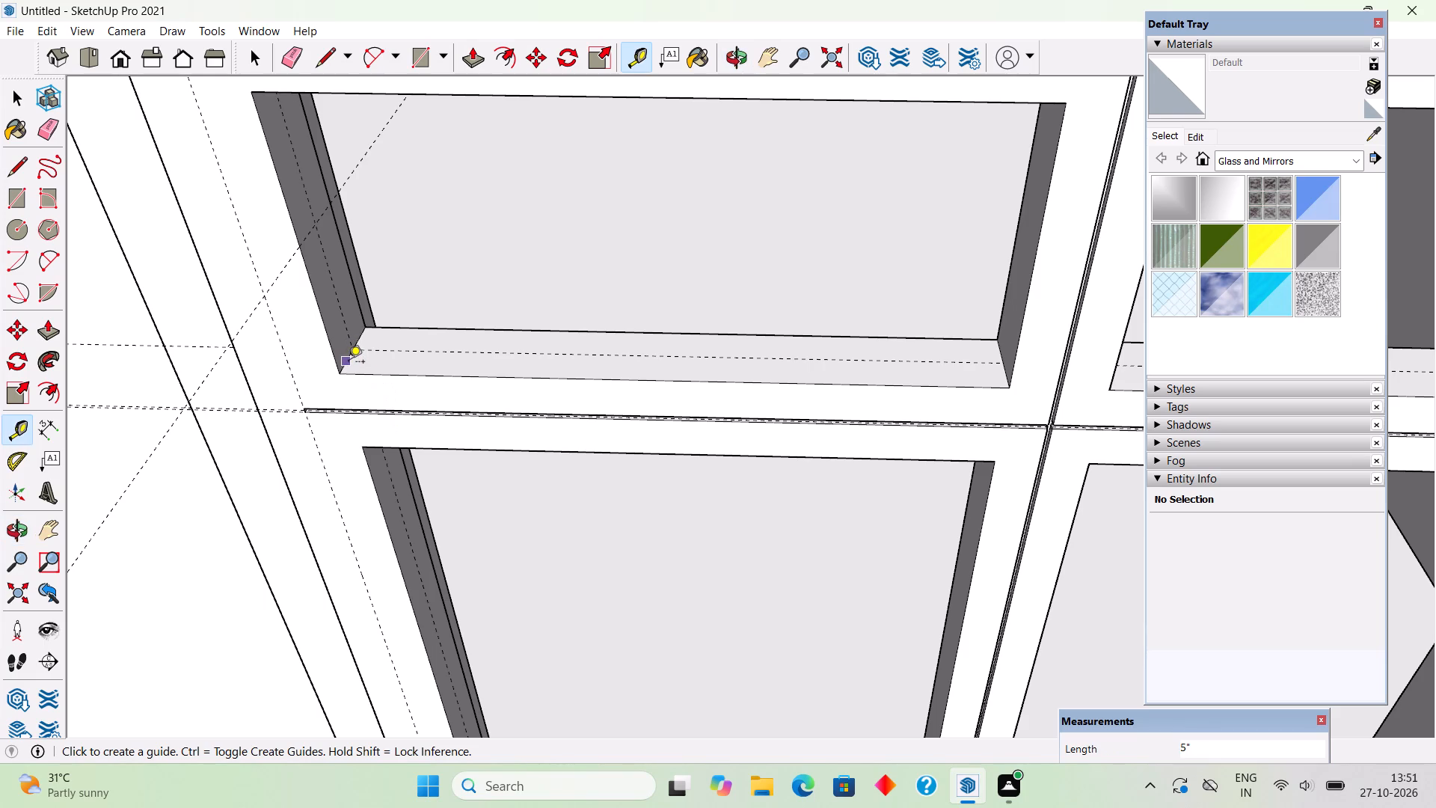
{"action": "left_click", "coordinate": [349, 363]}
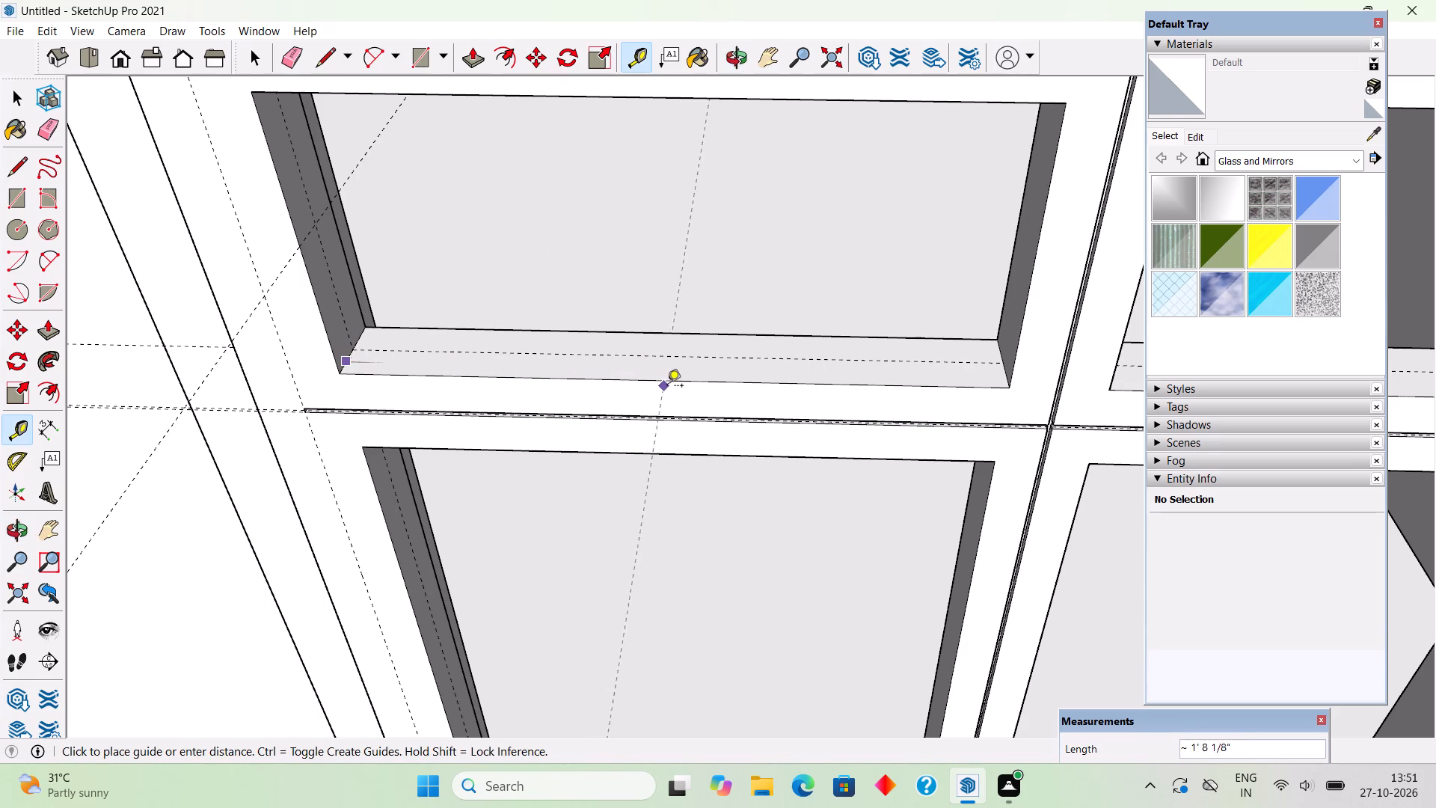
{"action": "left_click", "coordinate": [672, 380]}
Place two parallel guides on the upper-left opening's bottom face, 6" to either side of the midpoint guide.
{"action": "left_click", "coordinate": [674, 369]}
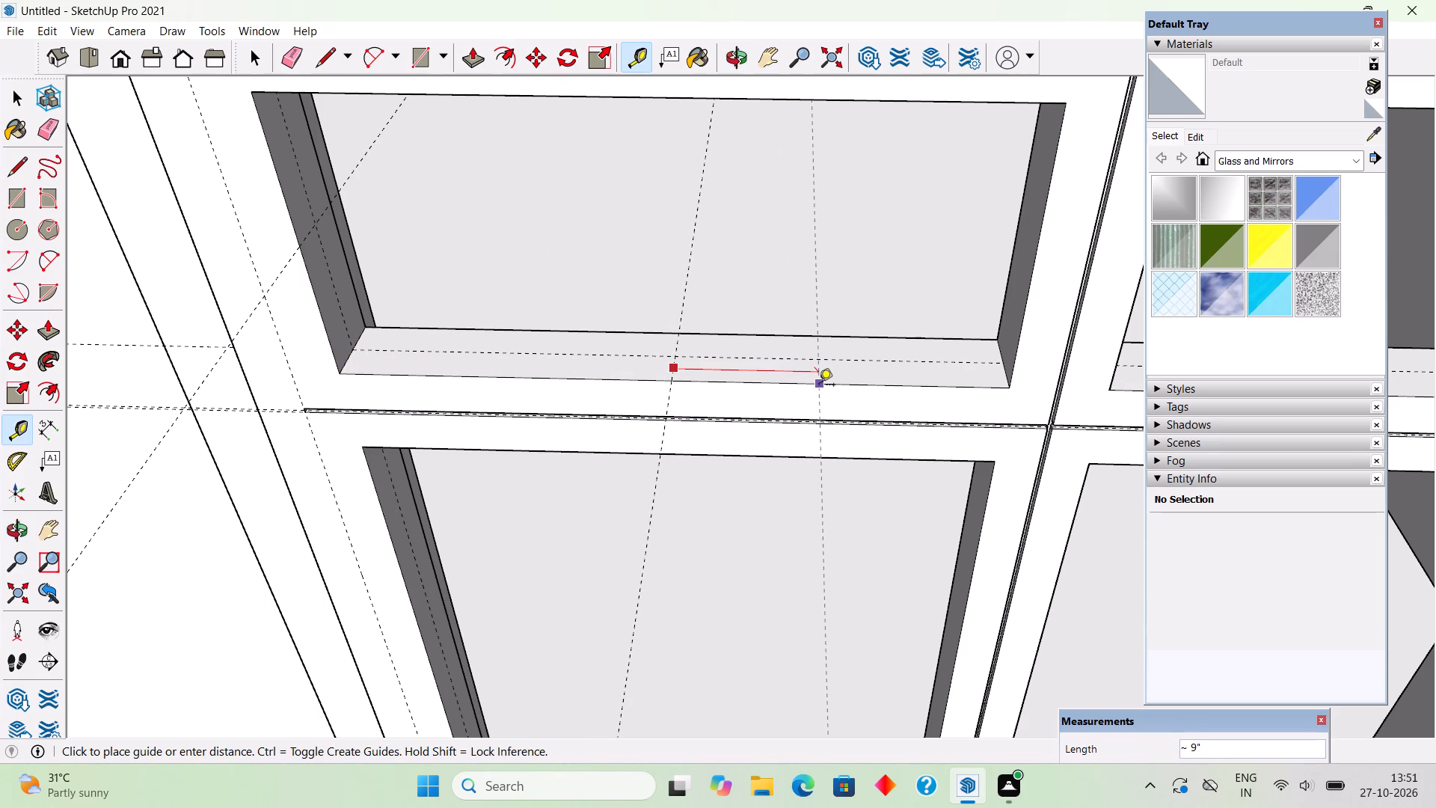
{"action": "type", "text": "6\""}
{"action": "key", "text": "Return"}
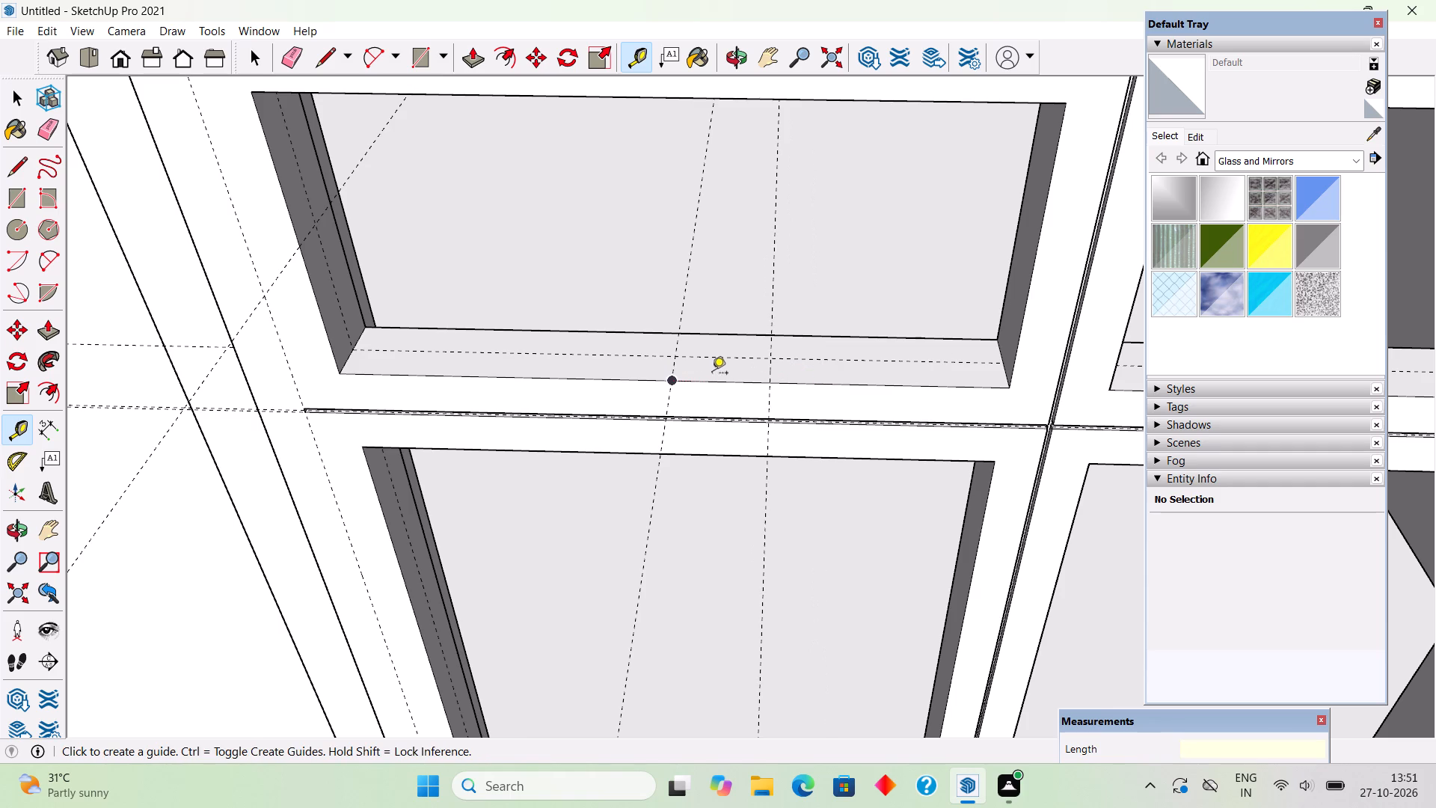
{"action": "left_click", "coordinate": [673, 367]}
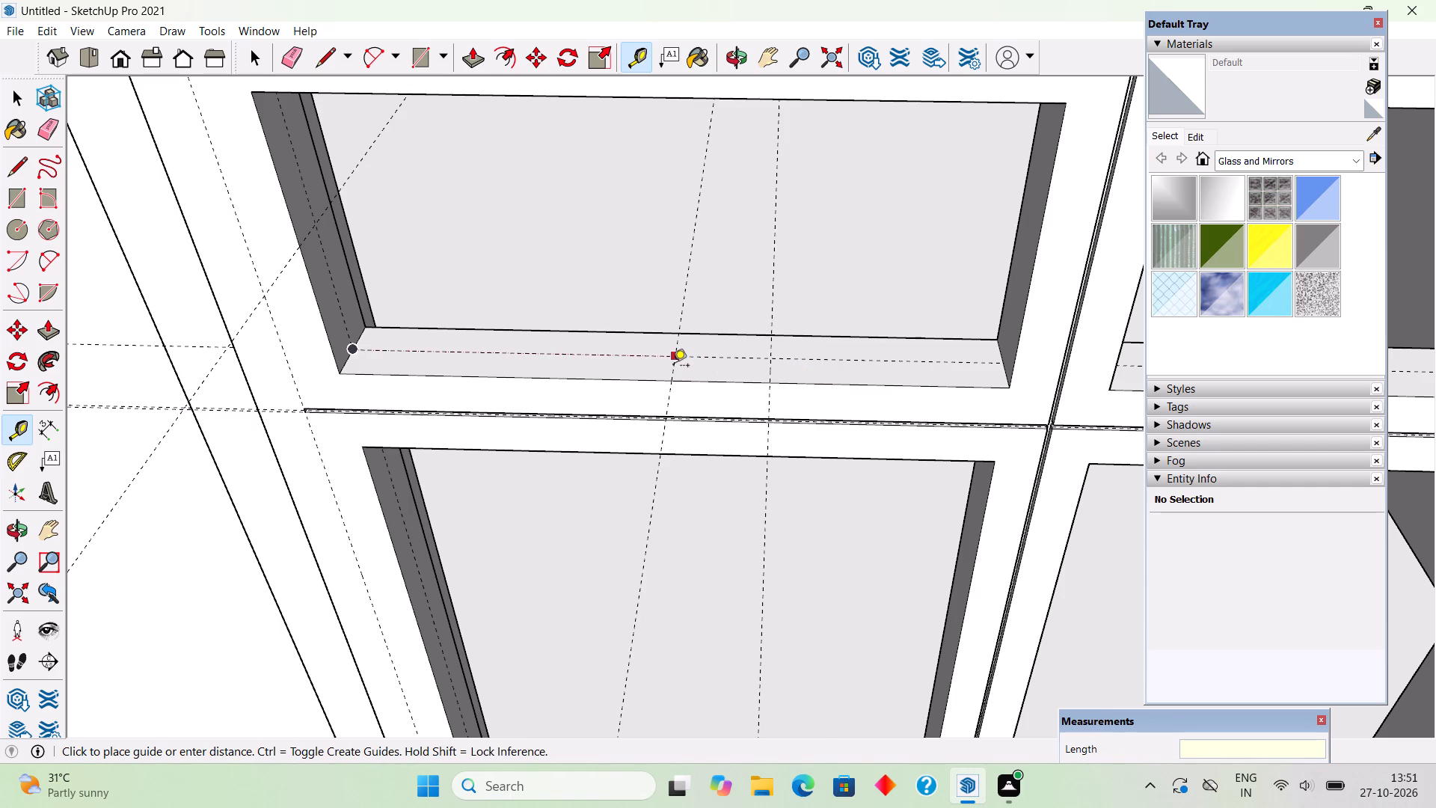
{"action": "key", "text": "t"}
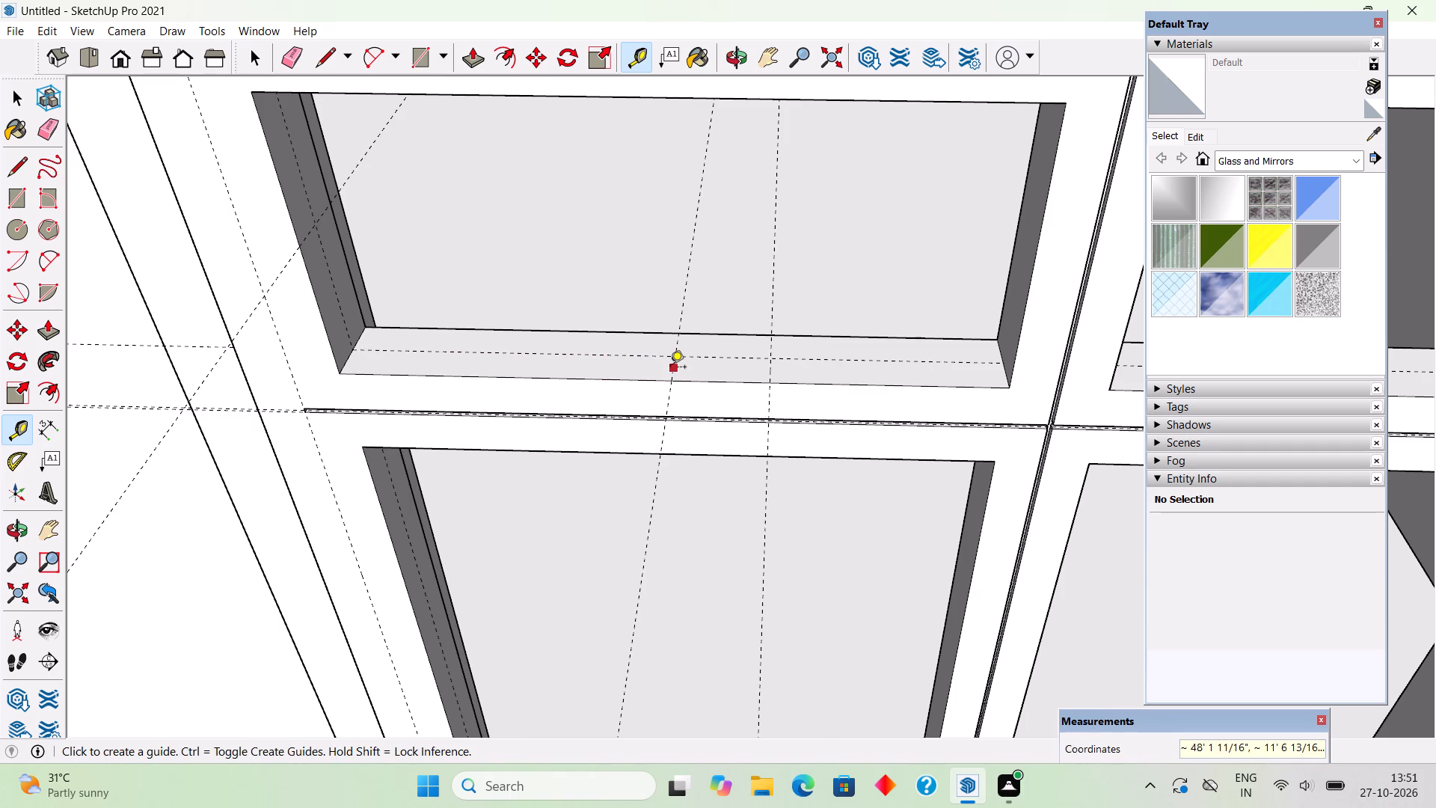
{"action": "left_click", "coordinate": [670, 368]}
{"action": "type", "text": "6\""}
{"action": "key", "text": "Return"}
Place two more parallel guides in the upper-left opening, each 3" outward from the 6" offset guides.
{"action": "middle_click_drag", "start_coordinate": [833, 533], "coordinate": [848, 503]}
{"action": "scroll", "coordinate": [848, 503], "scroll_direction": "down", "scroll_amount": 4}
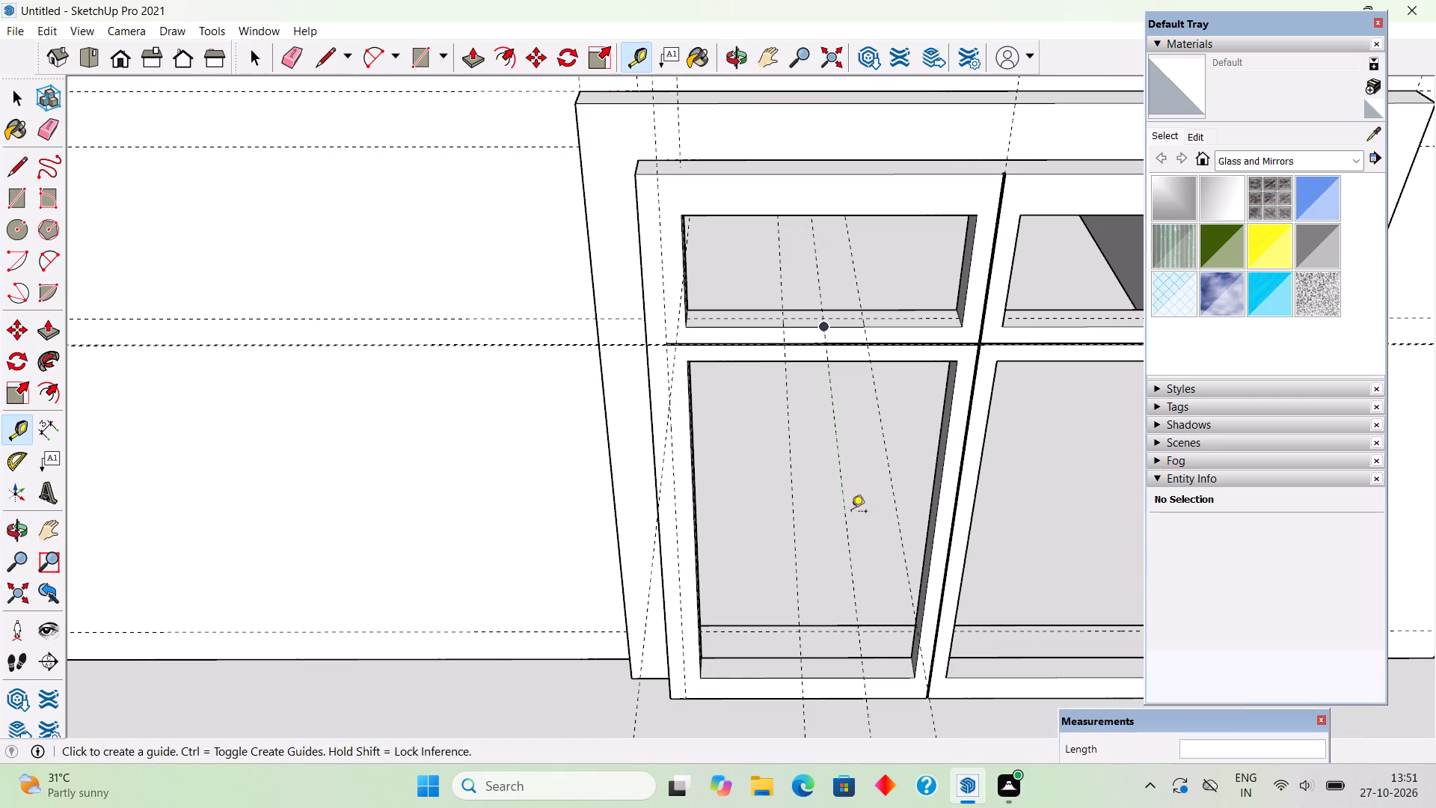
{"action": "scroll", "coordinate": [874, 279], "scroll_direction": "up", "scroll_amount": 4}
{"action": "scroll", "coordinate": [873, 284], "scroll_direction": "down", "scroll_amount": 4}
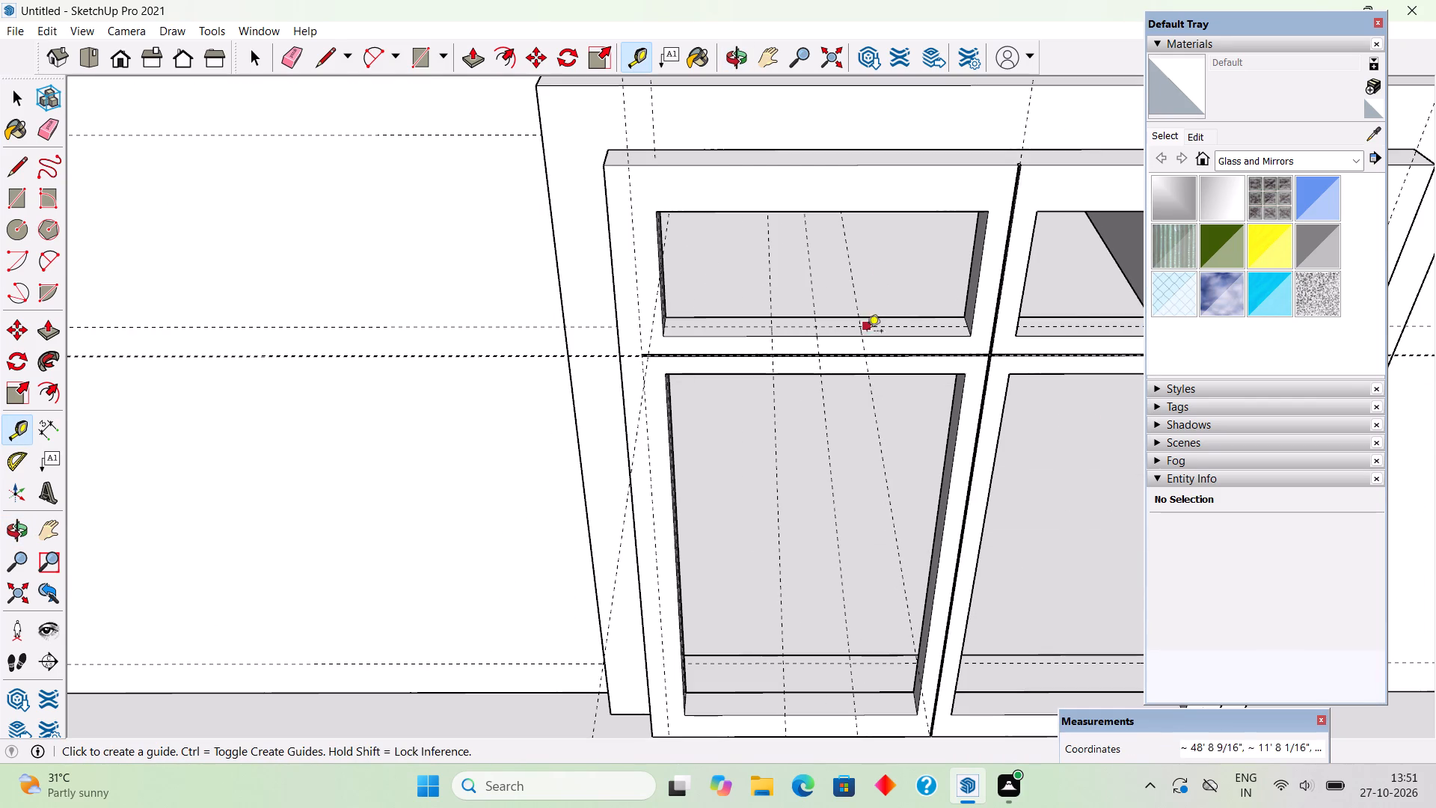
{"action": "scroll", "coordinate": [864, 335], "scroll_direction": "up", "scroll_amount": 4}
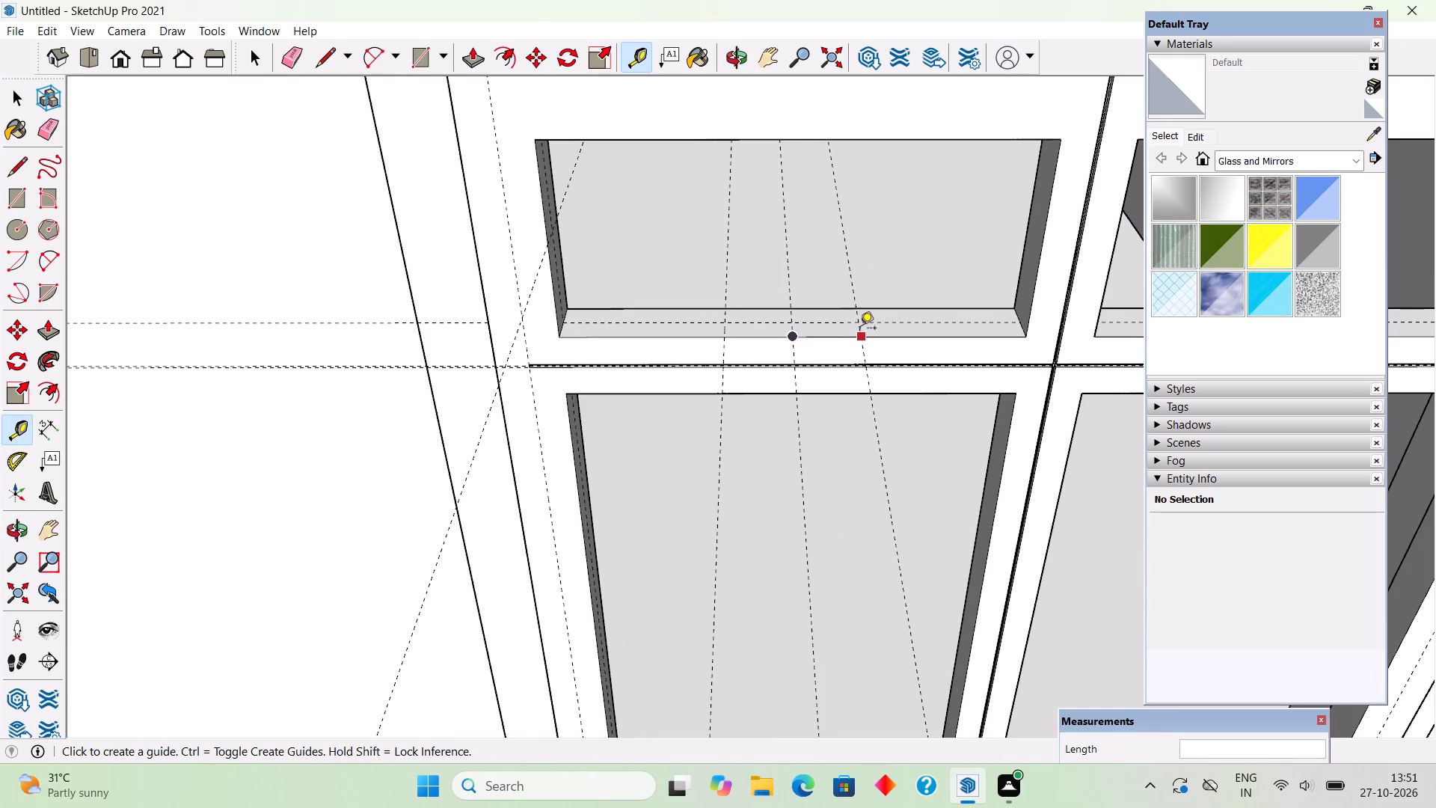
{"action": "scroll", "coordinate": [860, 329], "scroll_direction": "up", "scroll_amount": 5}
{"action": "left_click", "coordinate": [860, 329]}
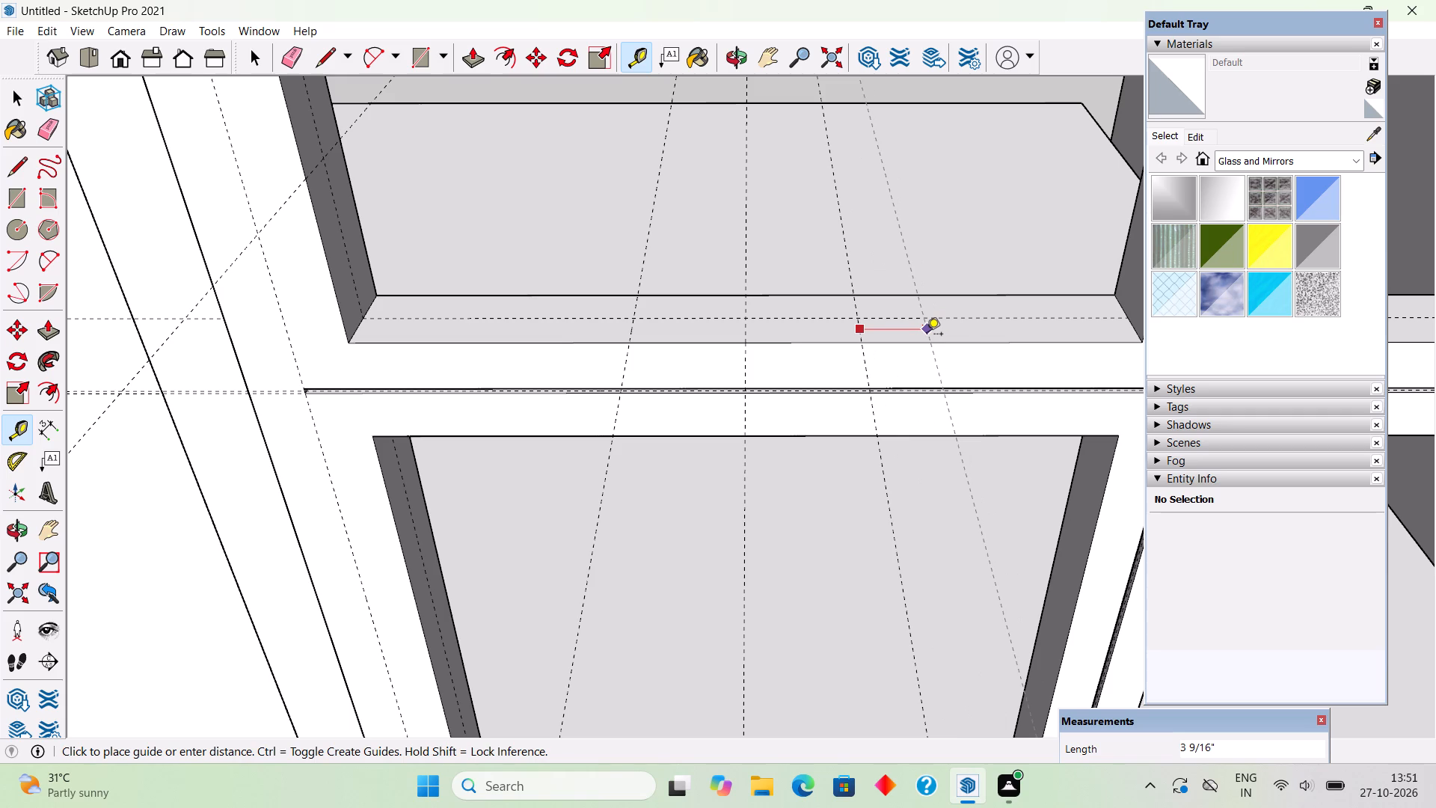
{"action": "type", "text": "3\""}
{"action": "key", "text": "Return"}
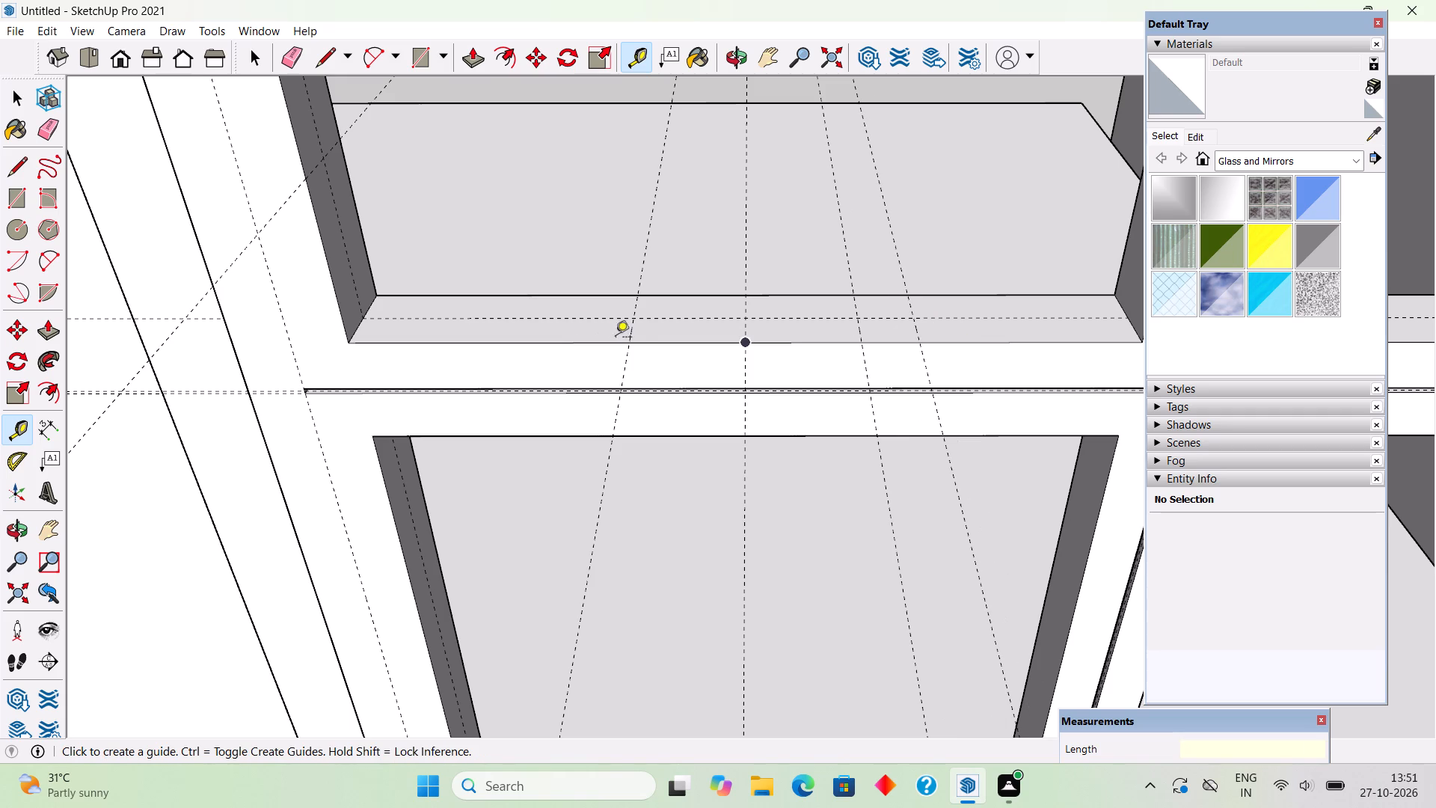
{"action": "left_click", "coordinate": [635, 329]}
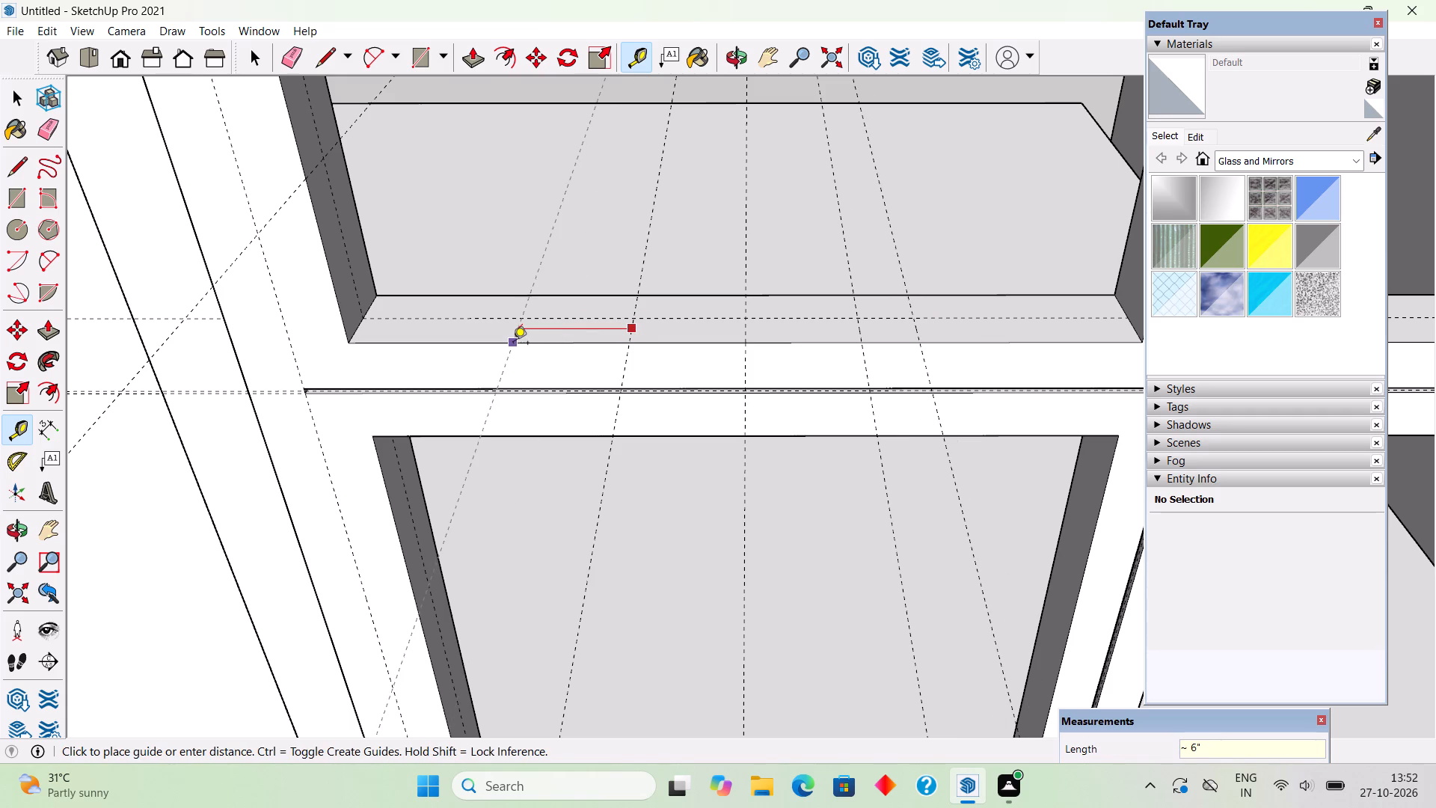
{"action": "type", "text": "3\""}
{"action": "key", "text": "Return"}
Place a front-to-back guide through the midpoint of the upper-right opening's bottom front edge.
{"action": "scroll", "coordinate": [514, 343], "scroll_direction": "down", "scroll_amount": 11}
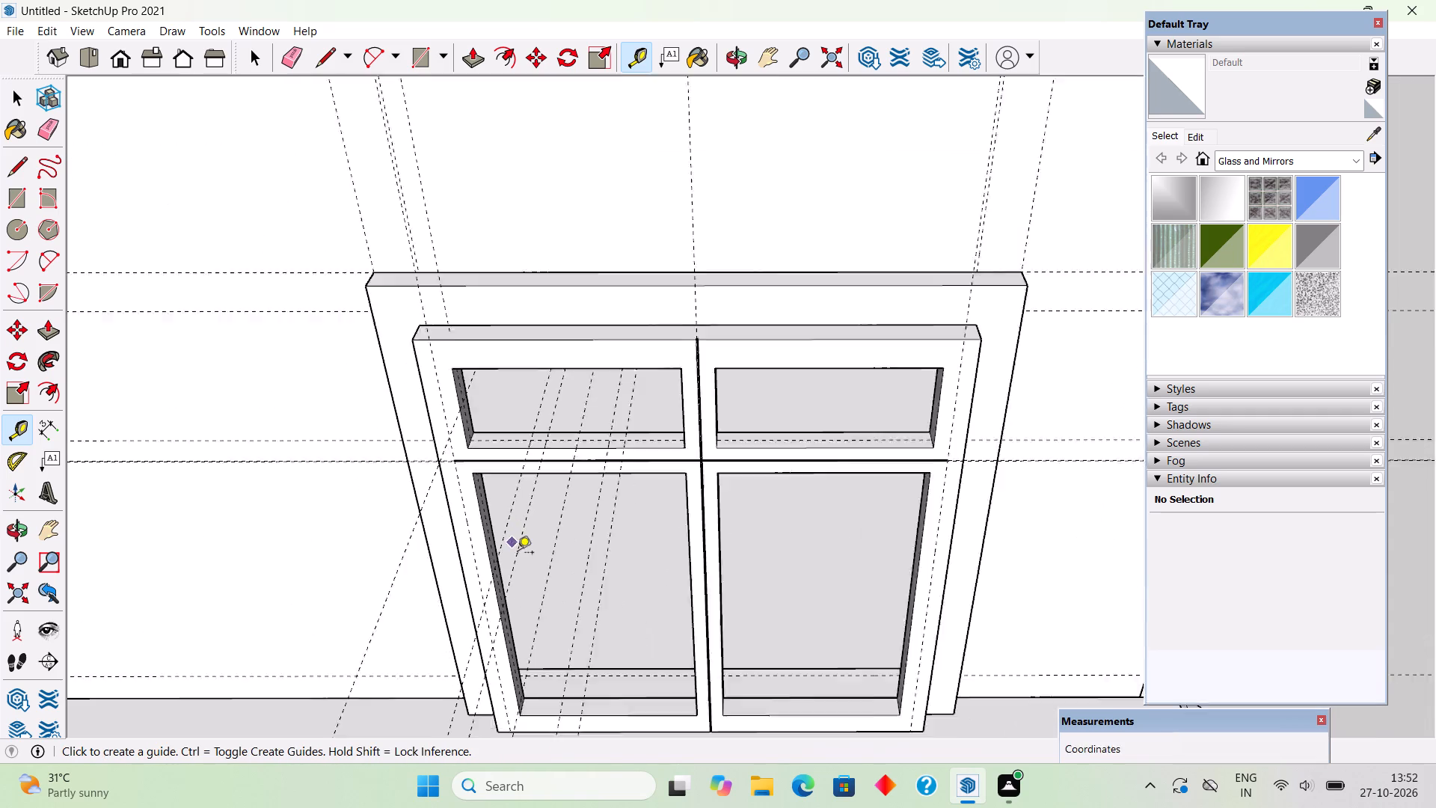
{"action": "middle_click_drag", "start_coordinate": [663, 480], "coordinate": [711, 429]}
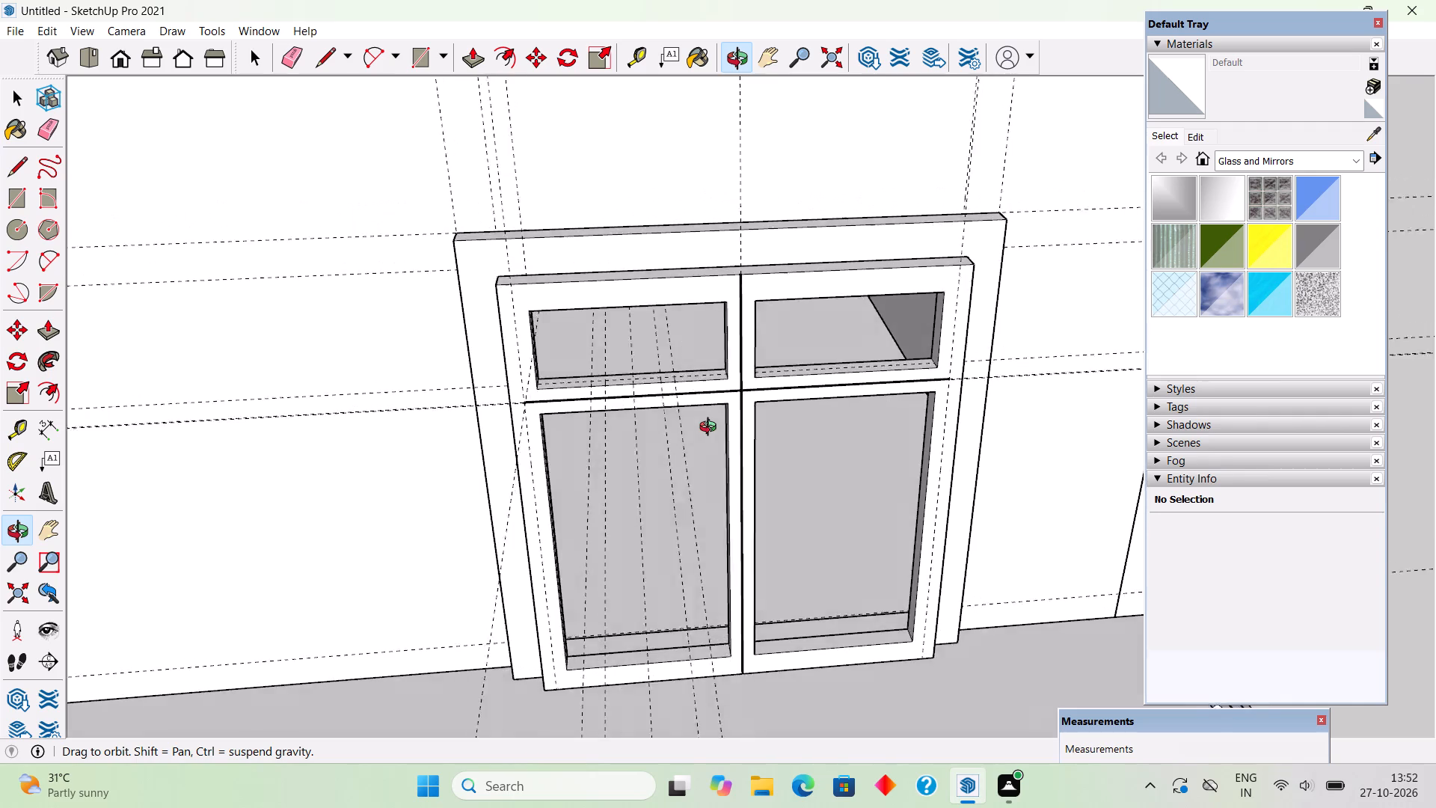
{"action": "middle_click_drag", "start_coordinate": [711, 429], "coordinate": [685, 489]}
{"action": "scroll", "coordinate": [875, 444], "scroll_direction": "up", "scroll_amount": 6}
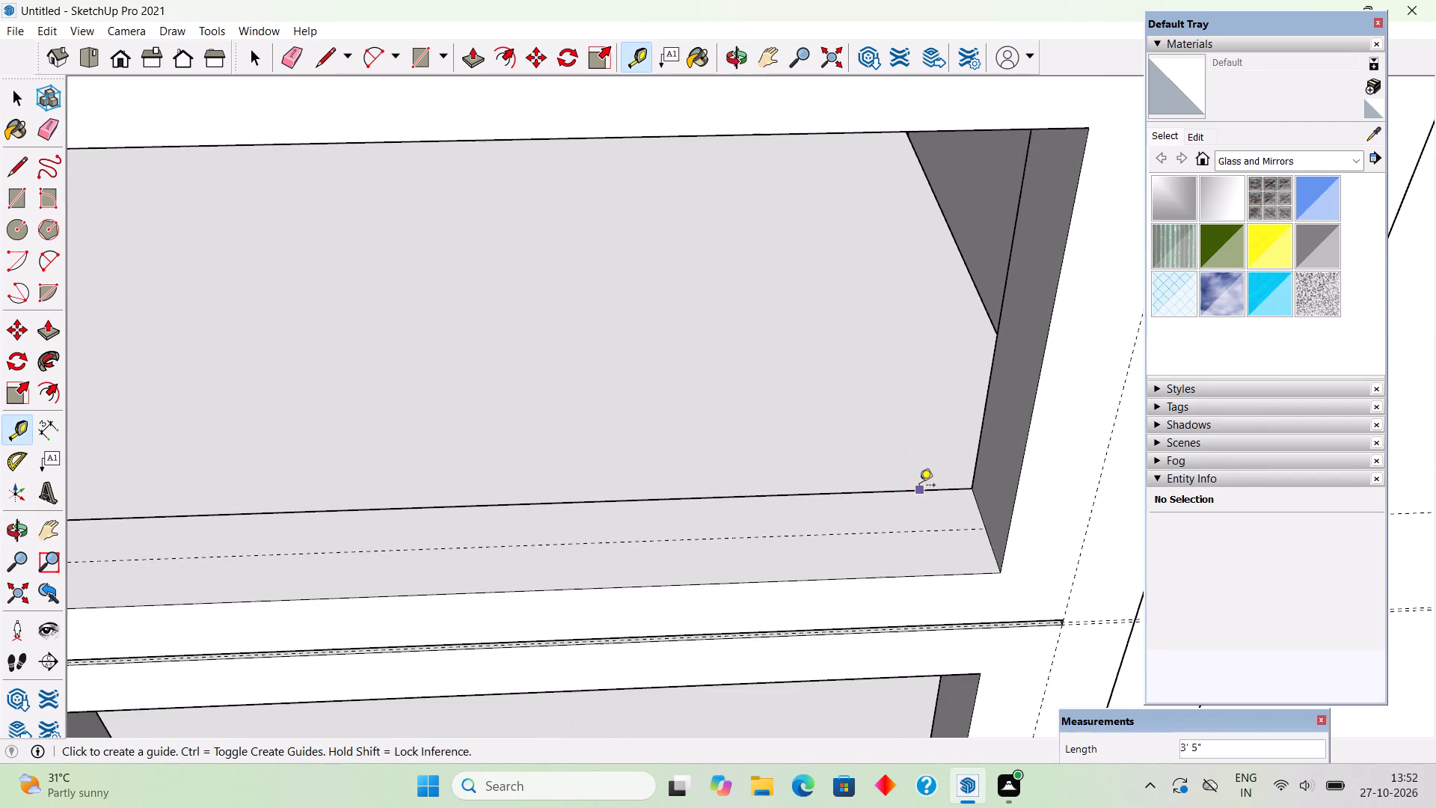
{"action": "scroll", "coordinate": [919, 486], "scroll_direction": "down", "scroll_amount": 4}
{"action": "scroll", "coordinate": [541, 529], "scroll_direction": "up", "scroll_amount": 4}
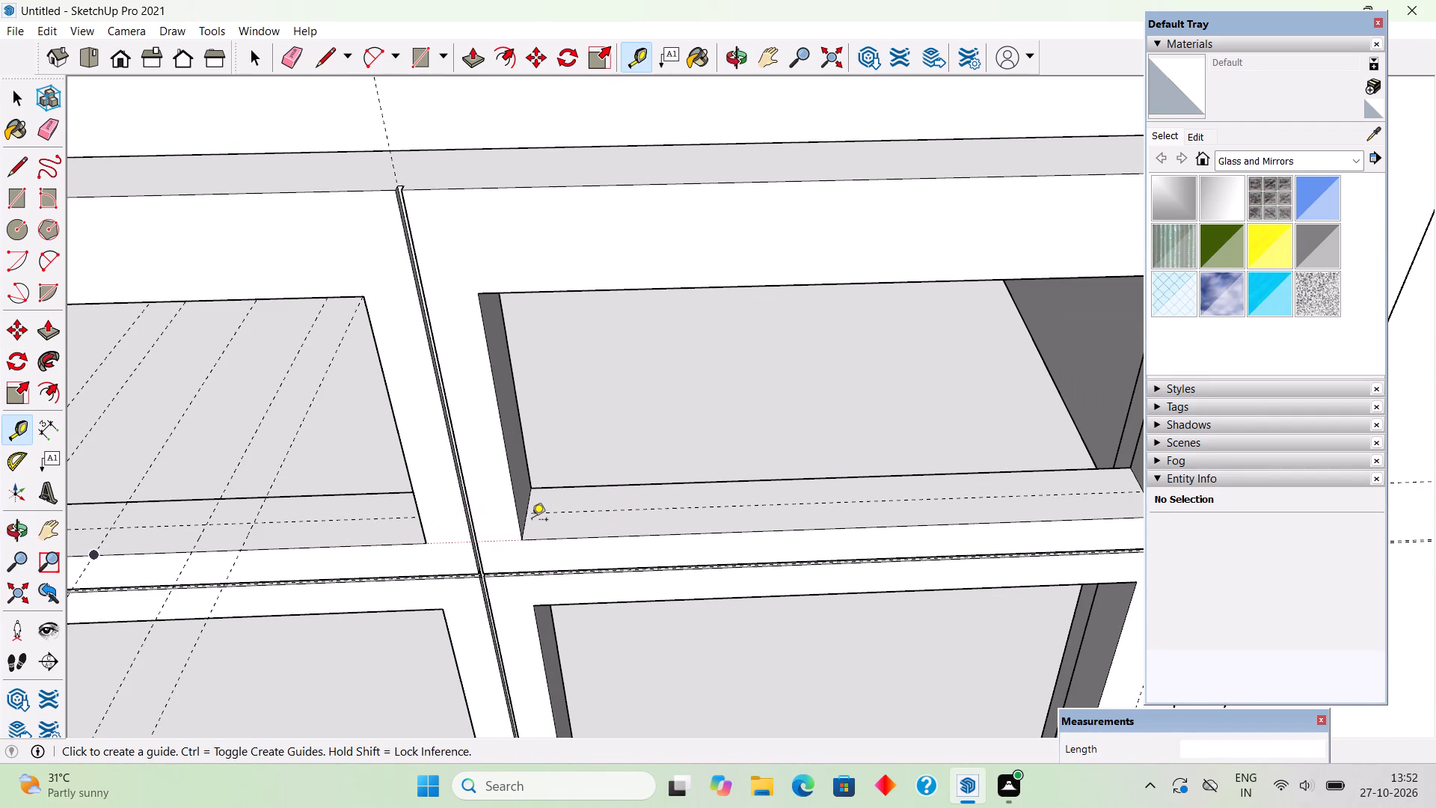
{"action": "left_click", "coordinate": [527, 528]}
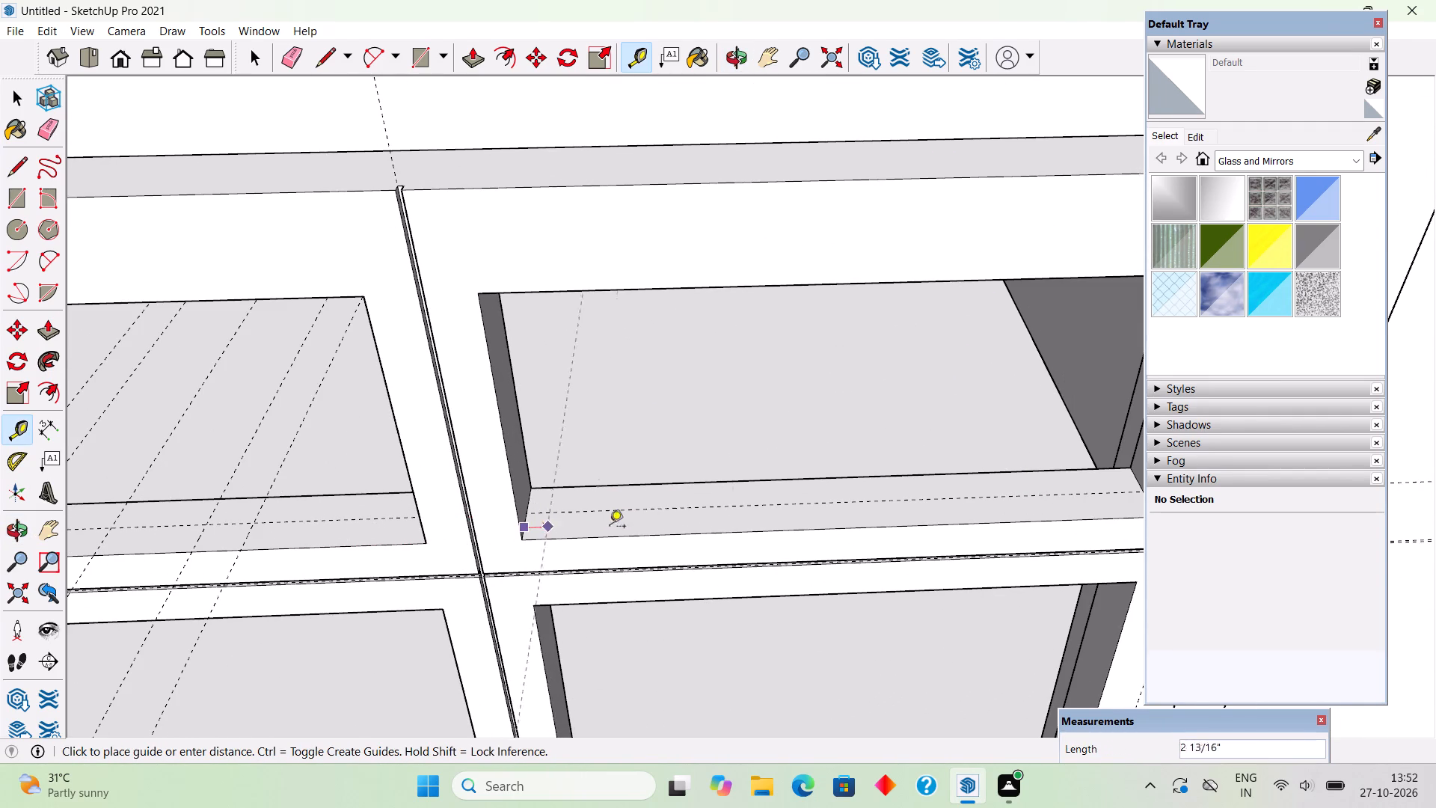
{"action": "left_click", "coordinate": [852, 530]}
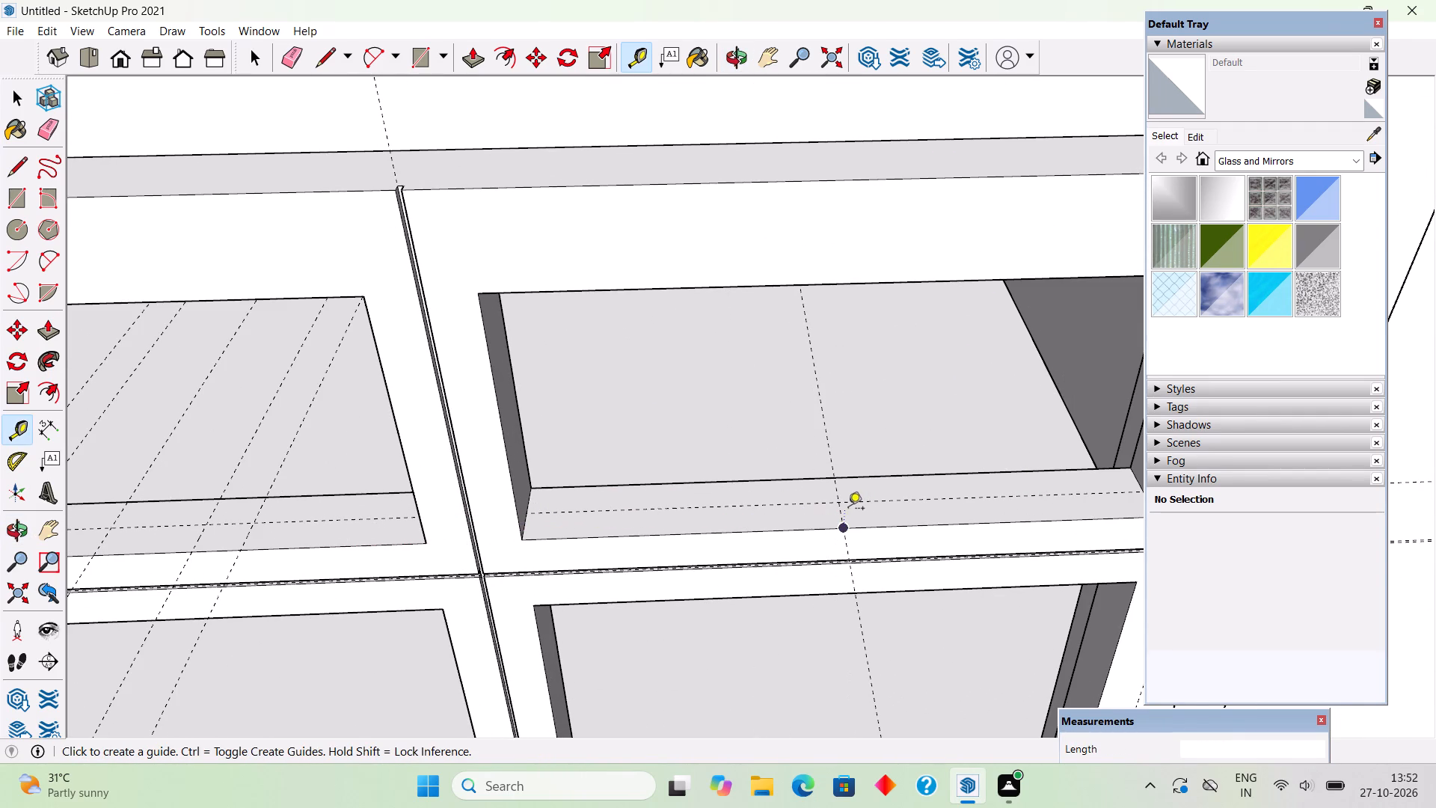
Place two parallel guides on the upper-right opening's bottom face, 9" to either side of its midpoint guide.
{"action": "scroll", "coordinate": [838, 518], "scroll_direction": "up", "scroll_amount": 5}
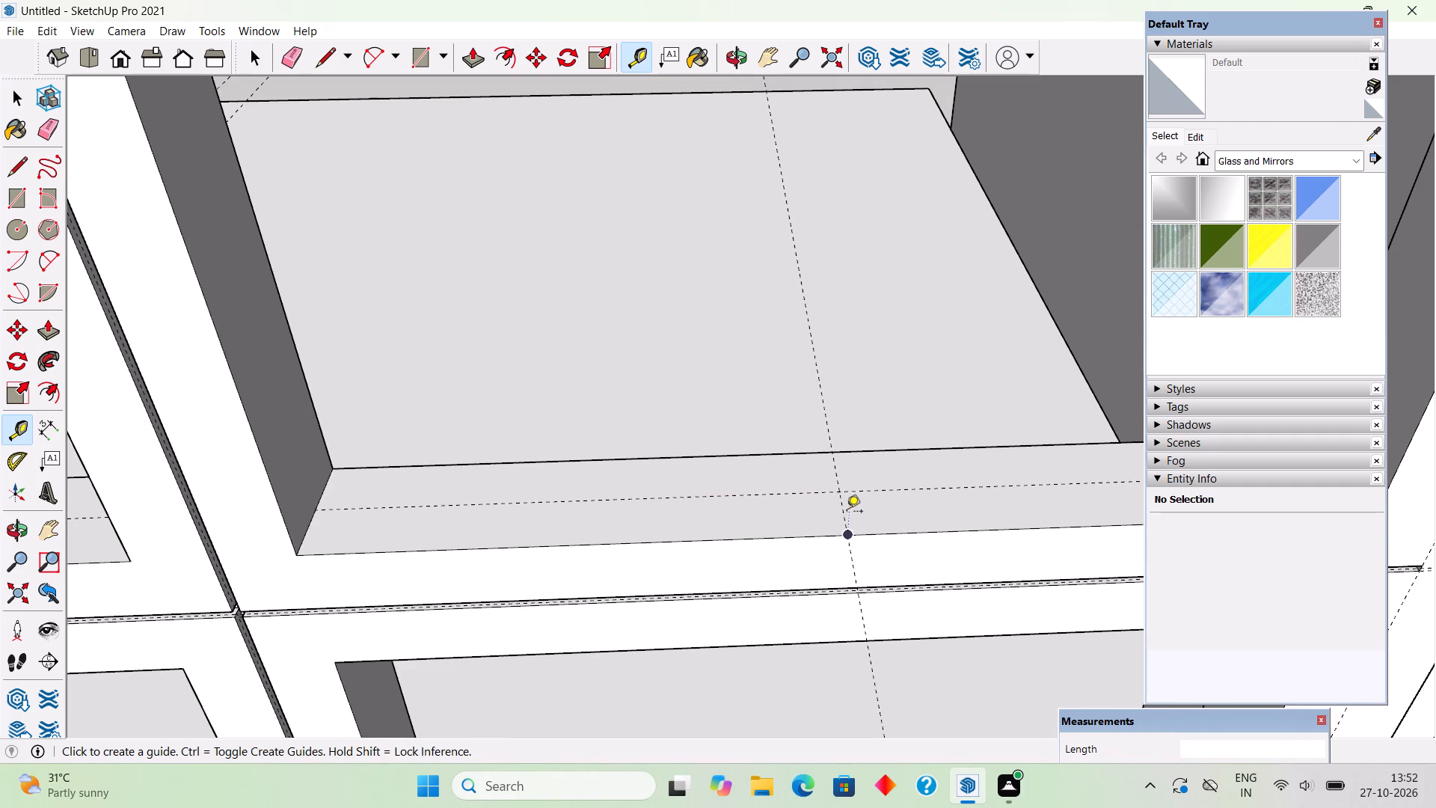
{"action": "left_click", "coordinate": [842, 512]}
{"action": "type", "text": "9\""}
{"action": "key", "text": "Return"}
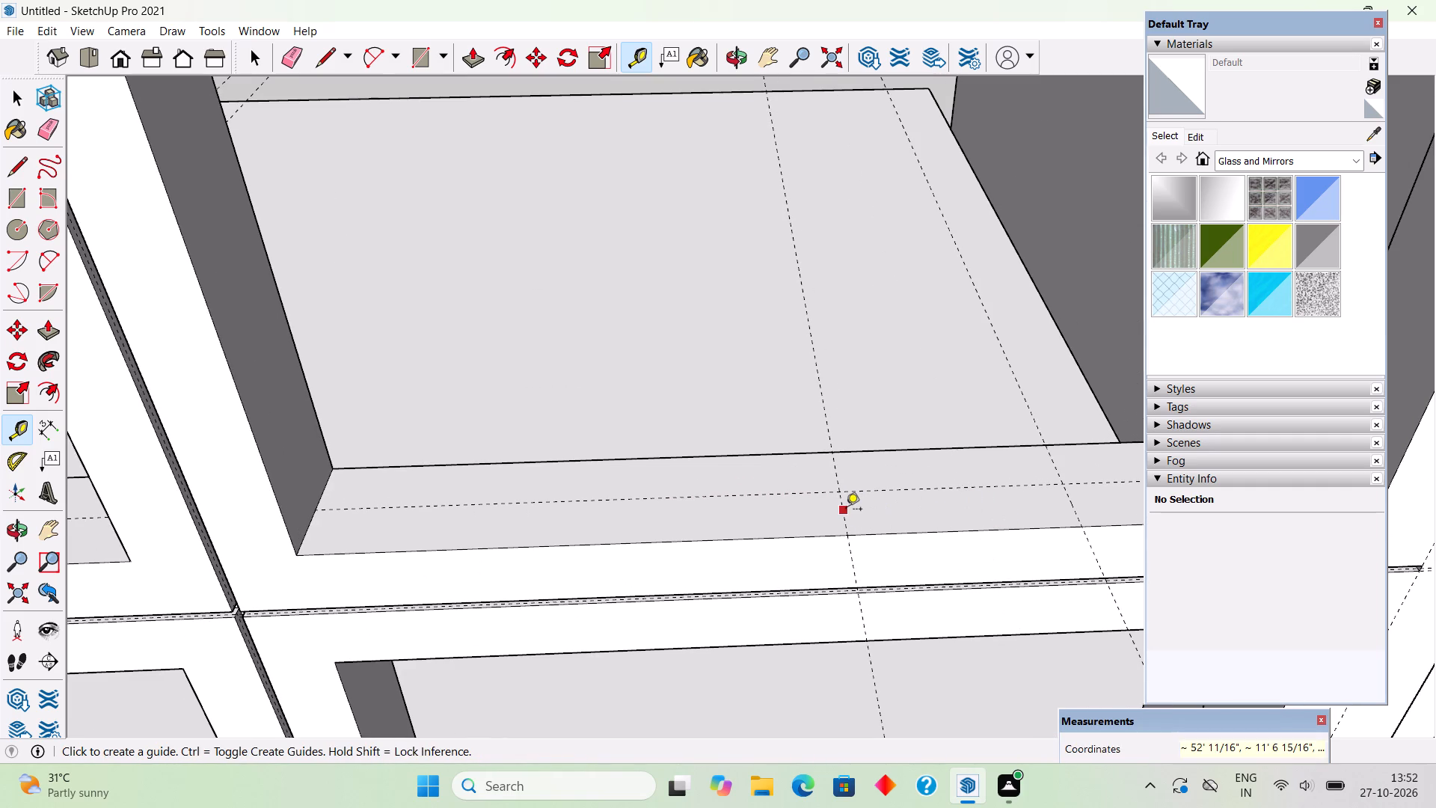
{"action": "left_click", "coordinate": [846, 510]}
{"action": "type", "text": "9\""}
{"action": "key", "text": "Return"}
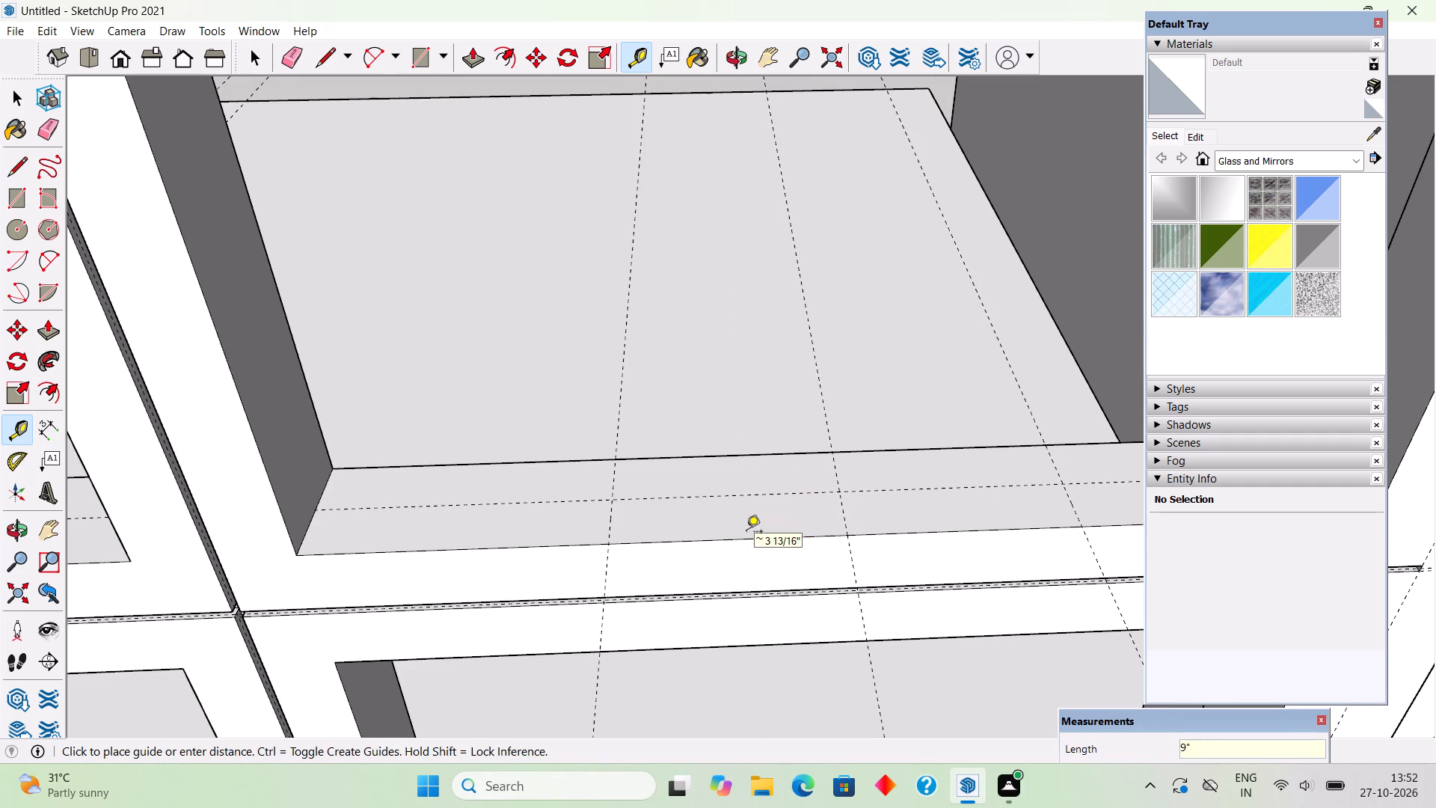
{"action": "key", "text": "space"}
Draw a circle of 1" radius centred where the guides cross on the upper-left opening's left inner side face.
{"action": "scroll", "coordinate": [746, 533], "scroll_direction": "down", "scroll_amount": 11}
{"action": "scroll", "coordinate": [785, 486], "scroll_direction": "down", "scroll_amount": 4}
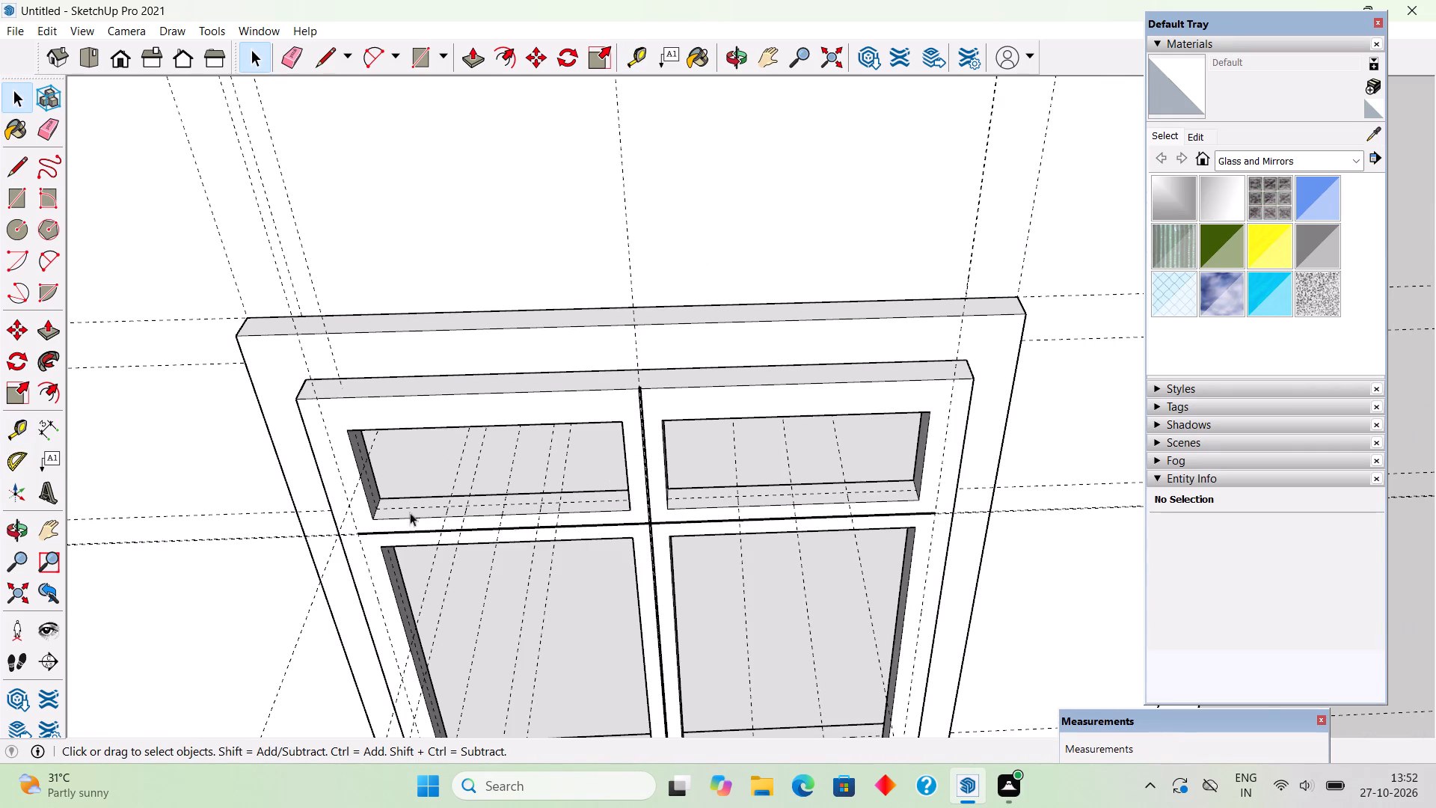
{"action": "scroll", "coordinate": [337, 499], "scroll_direction": "up", "scroll_amount": 4}
{"action": "scroll", "coordinate": [381, 447], "scroll_direction": "up", "scroll_amount": 5}
{"action": "middle_click_drag", "start_coordinate": [335, 468], "coordinate": [167, 373]}
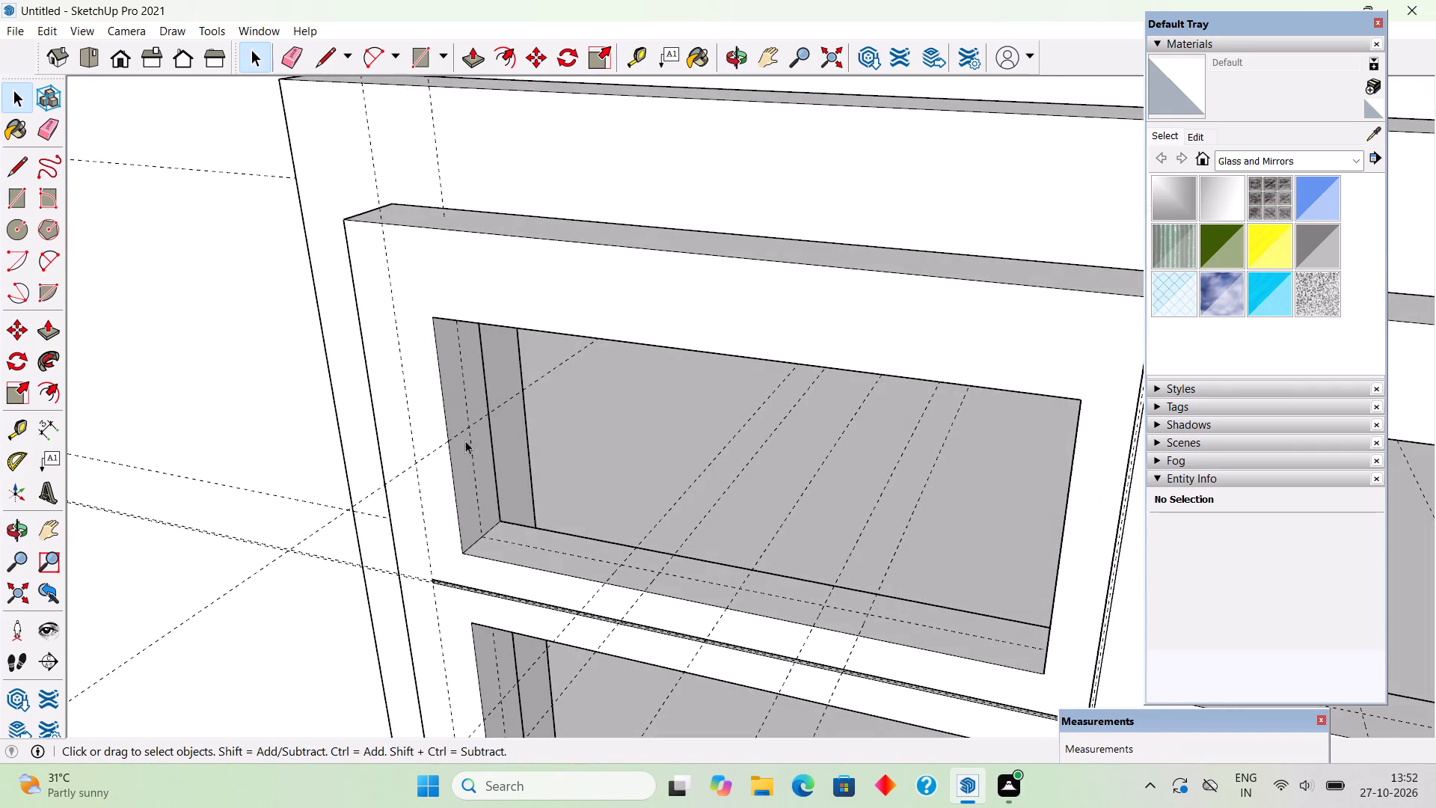
{"action": "scroll", "coordinate": [469, 435], "scroll_direction": "up", "scroll_amount": 7}
{"action": "key", "text": "c"}
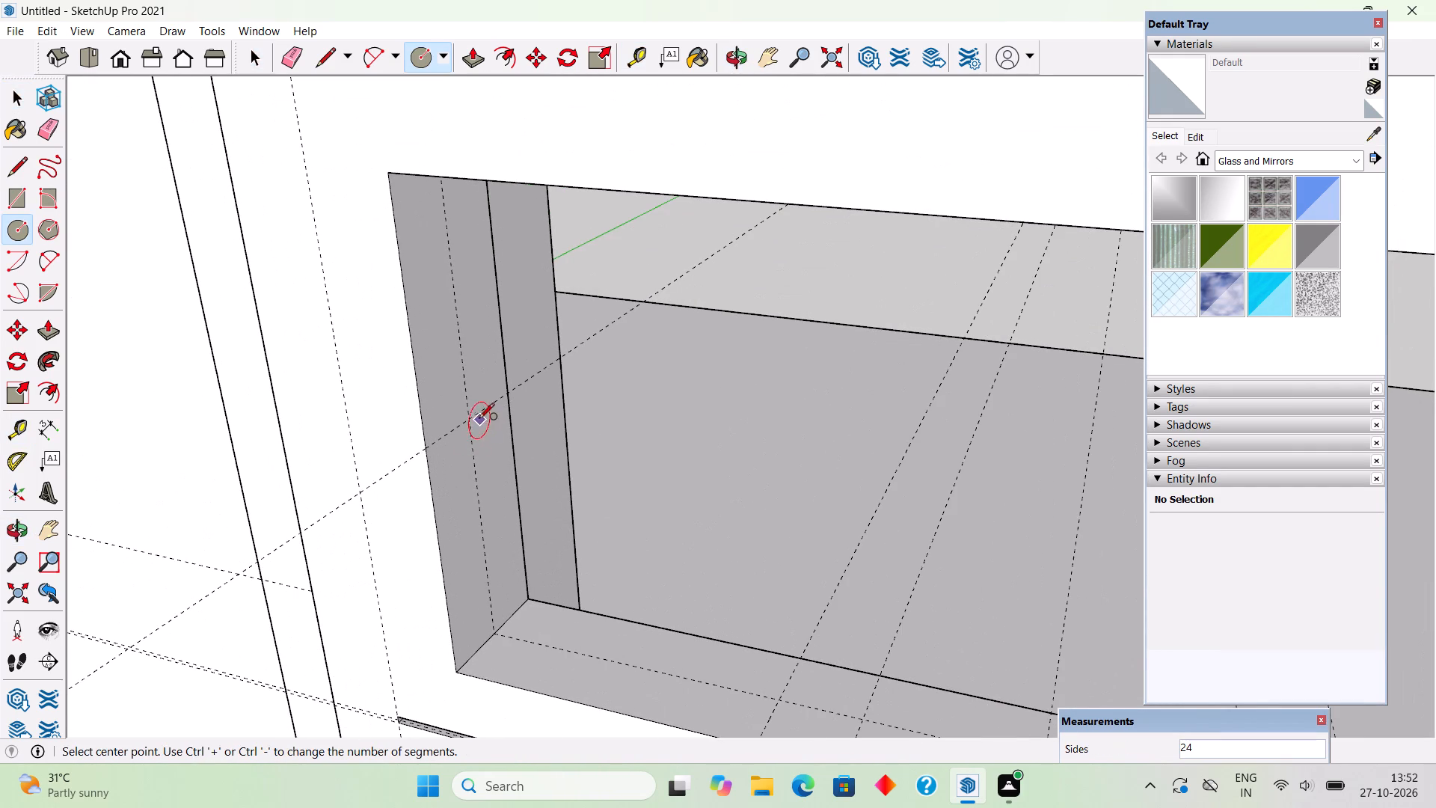
{"action": "left_click", "coordinate": [470, 417]}
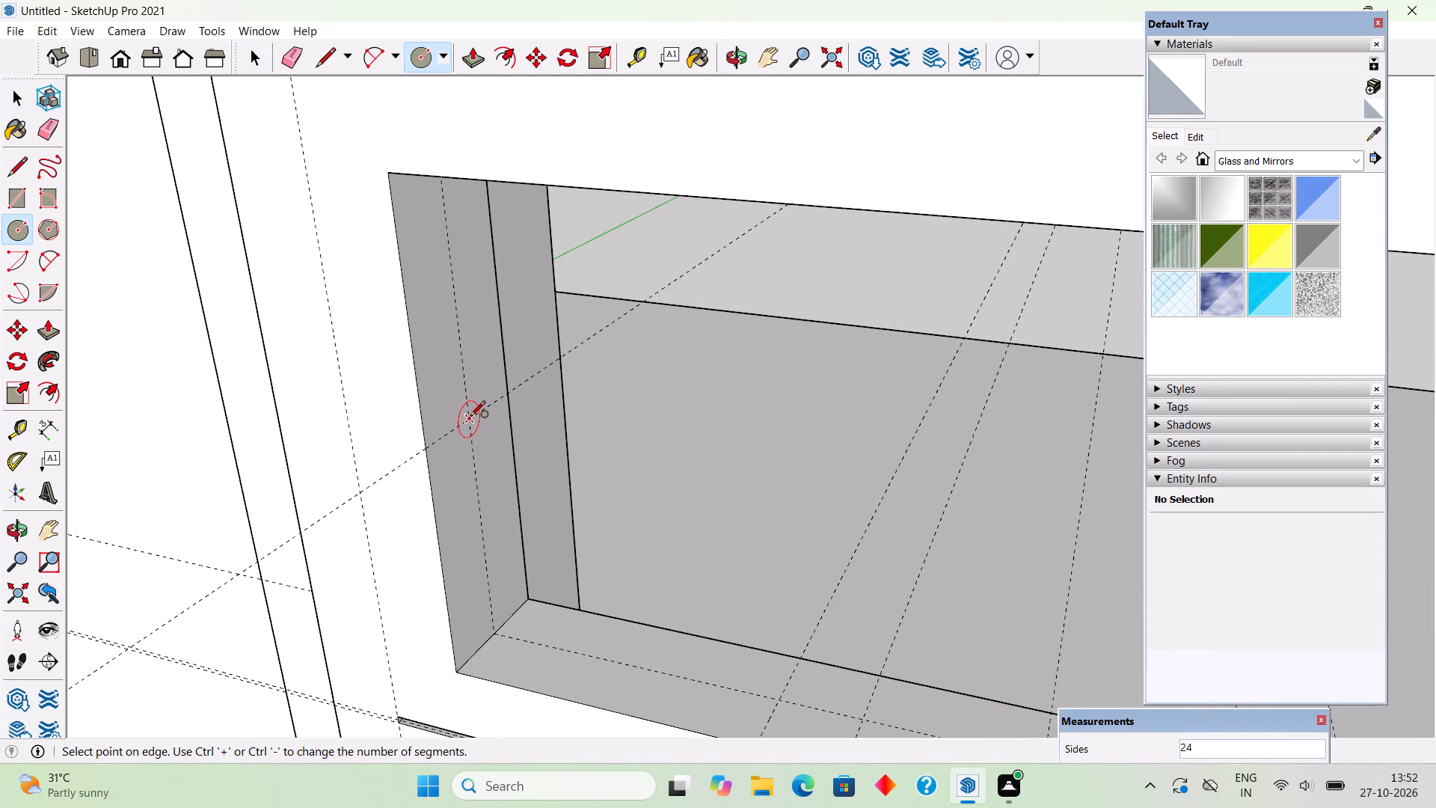
{"action": "type", "text": "1\""}
{"action": "key", "text": "Return"}
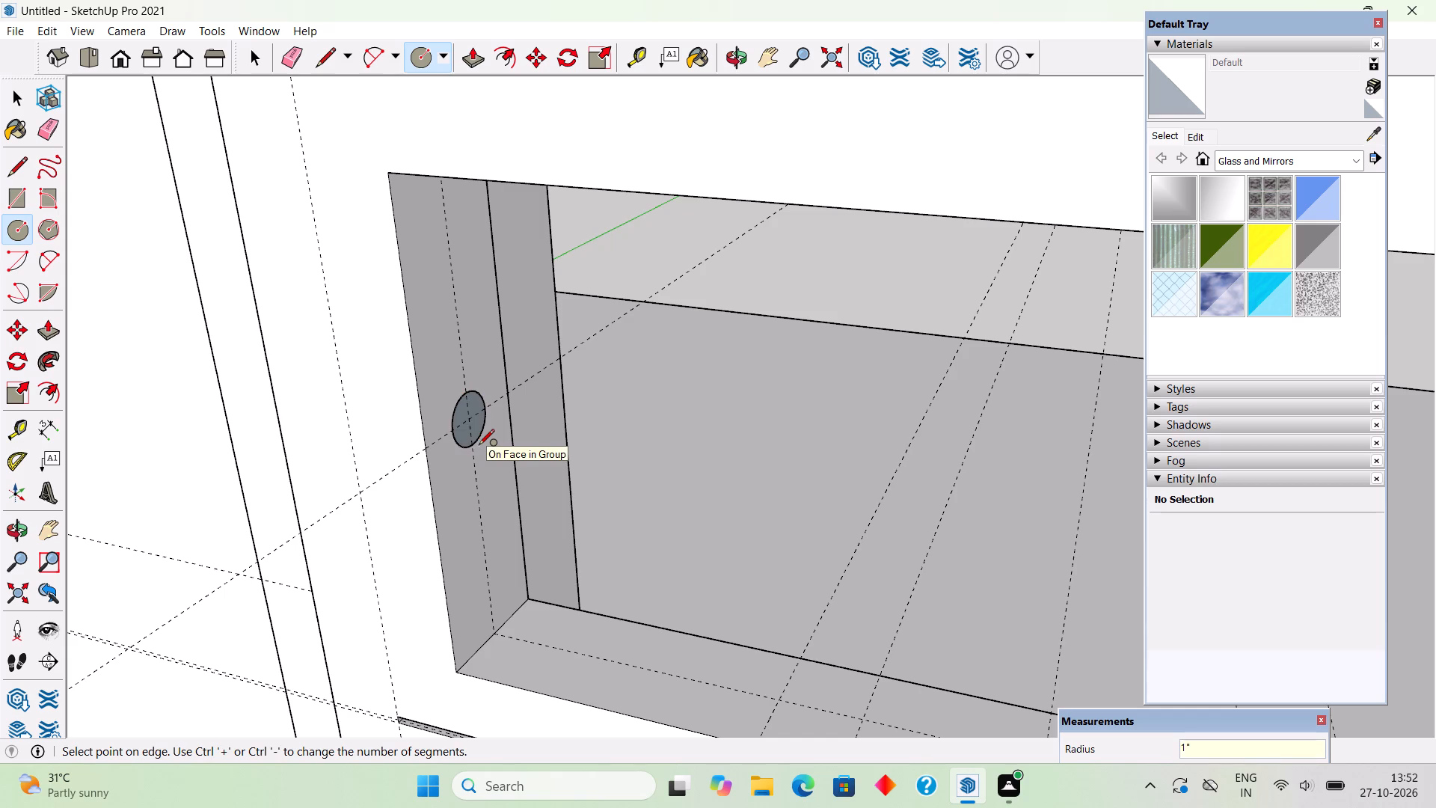
Push/Pull the 1" circle through both upper openings to the far inner side face, 7' 4" long.
{"action": "key", "text": "p"}
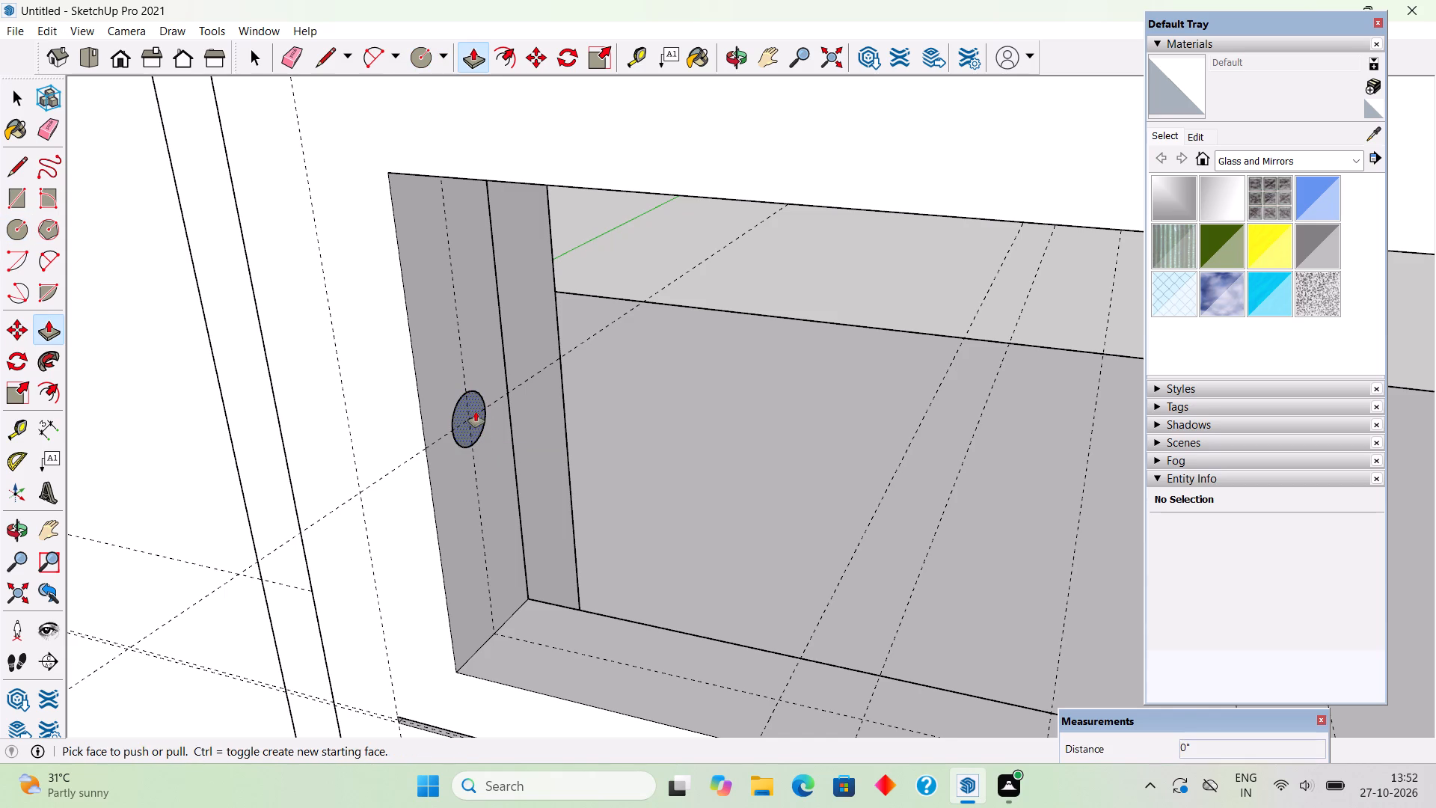
{"action": "left_click", "coordinate": [476, 411]}
{"action": "scroll", "coordinate": [544, 412], "scroll_direction": "down", "scroll_amount": 20}
{"action": "scroll", "coordinate": [544, 412], "scroll_direction": "down", "scroll_amount": 5}
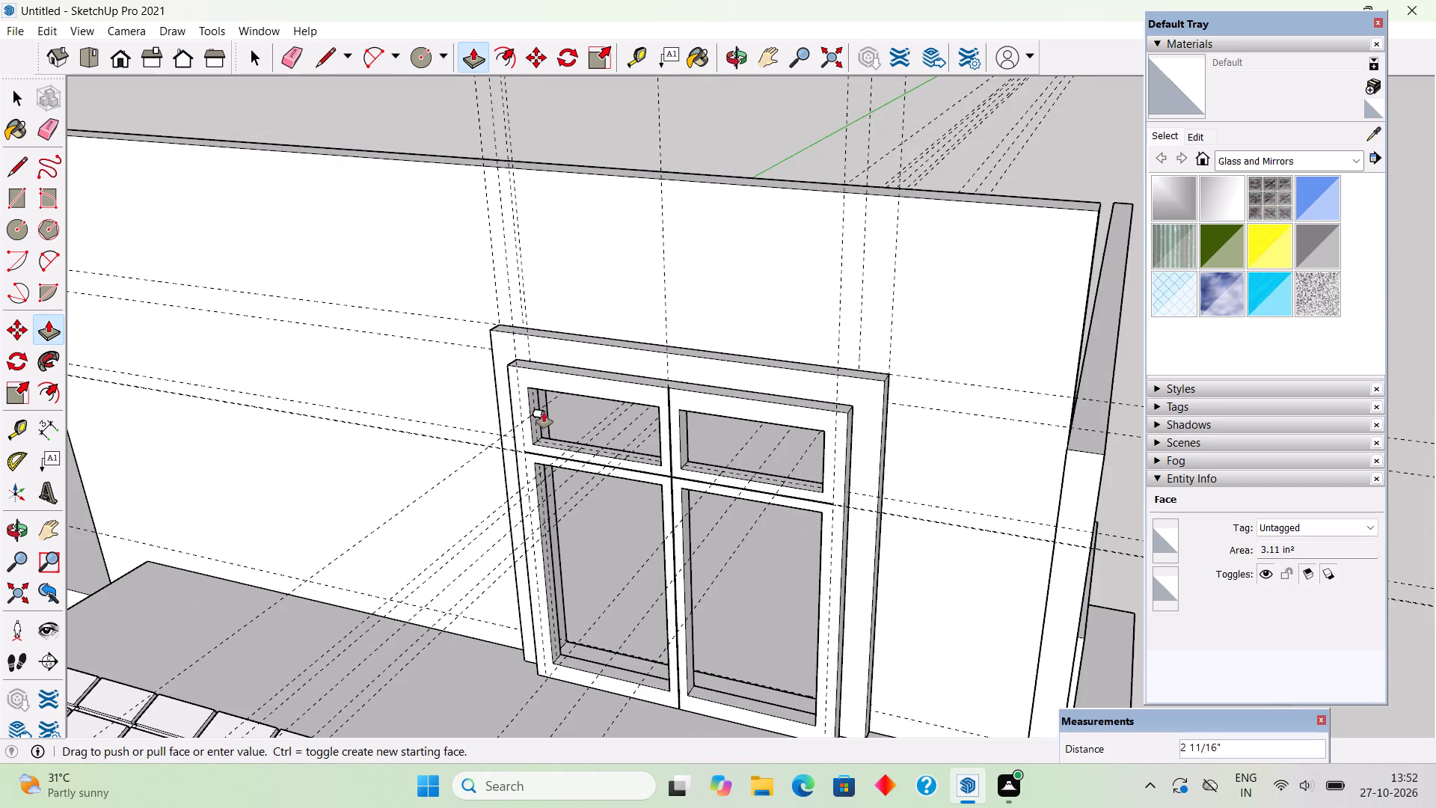
{"action": "scroll", "coordinate": [592, 444], "scroll_direction": "down", "scroll_amount": 2}
{"action": "middle_click_drag", "start_coordinate": [684, 462], "coordinate": [915, 439]}
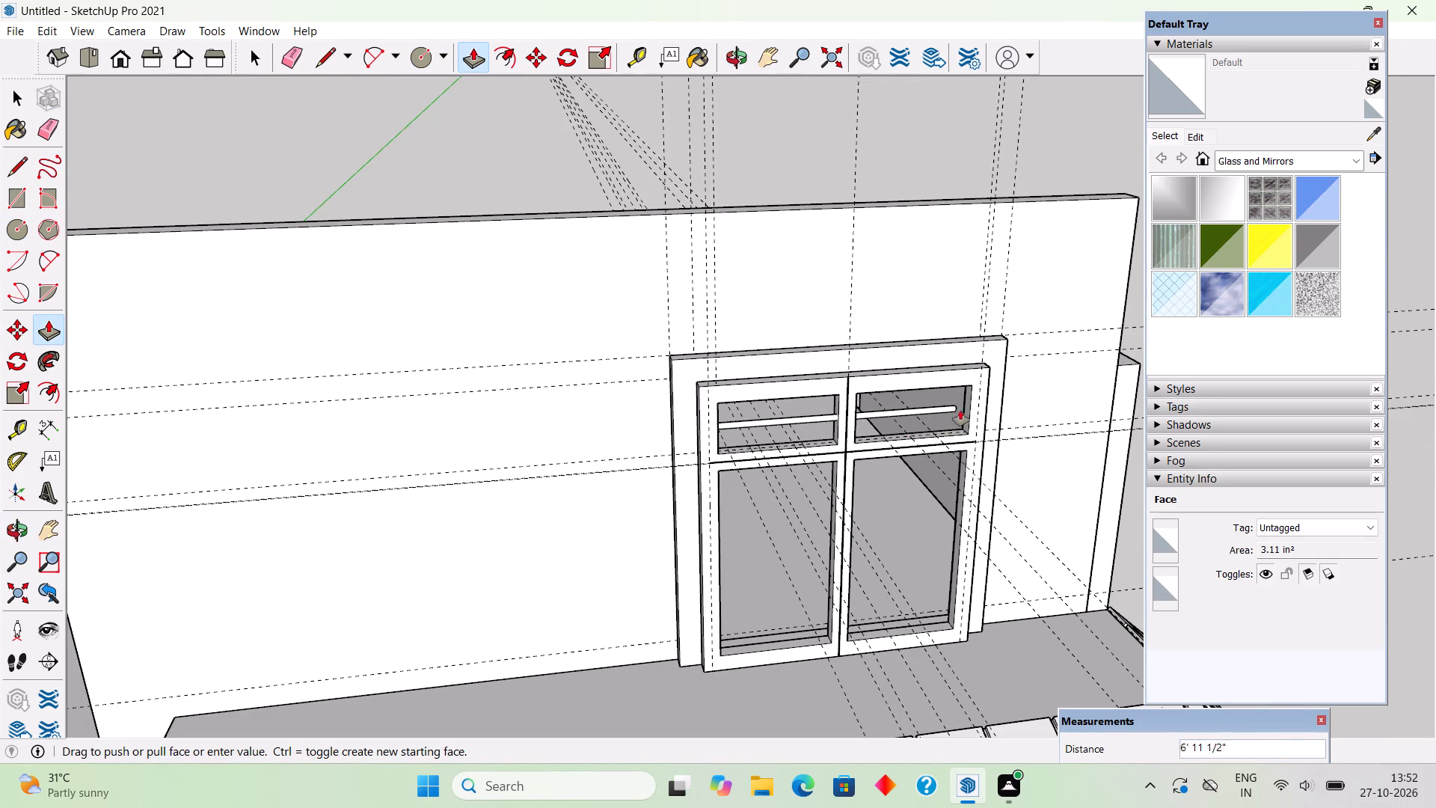
{"action": "left_click", "coordinate": [969, 391]}
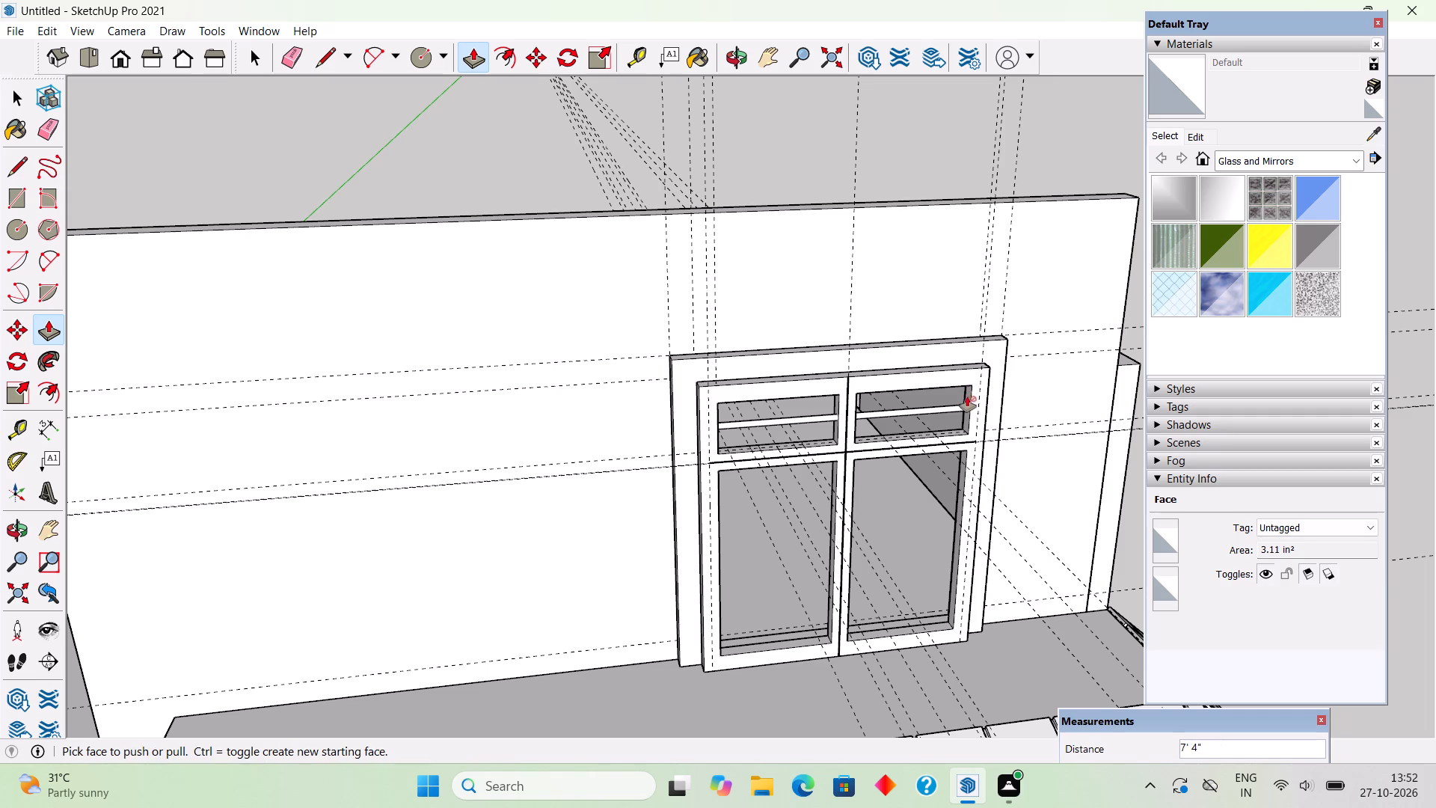
Make the whole horizontal round bar across the upper openings a group.
{"action": "key", "text": "space"}
{"action": "triple_click", "coordinate": [959, 406]}
{"action": "right_click", "coordinate": [959, 406]}
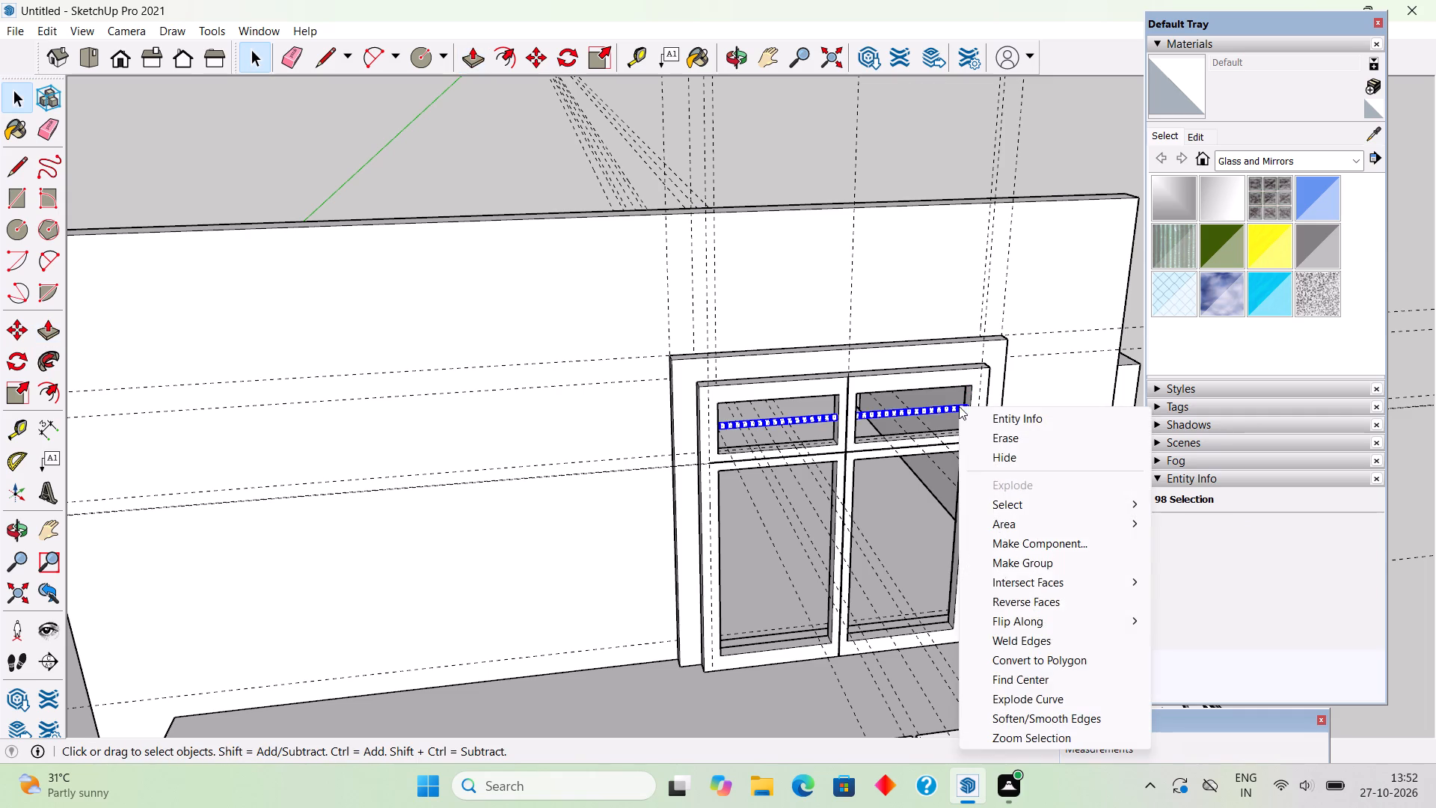
{"action": "left_click", "coordinate": [1003, 561]}
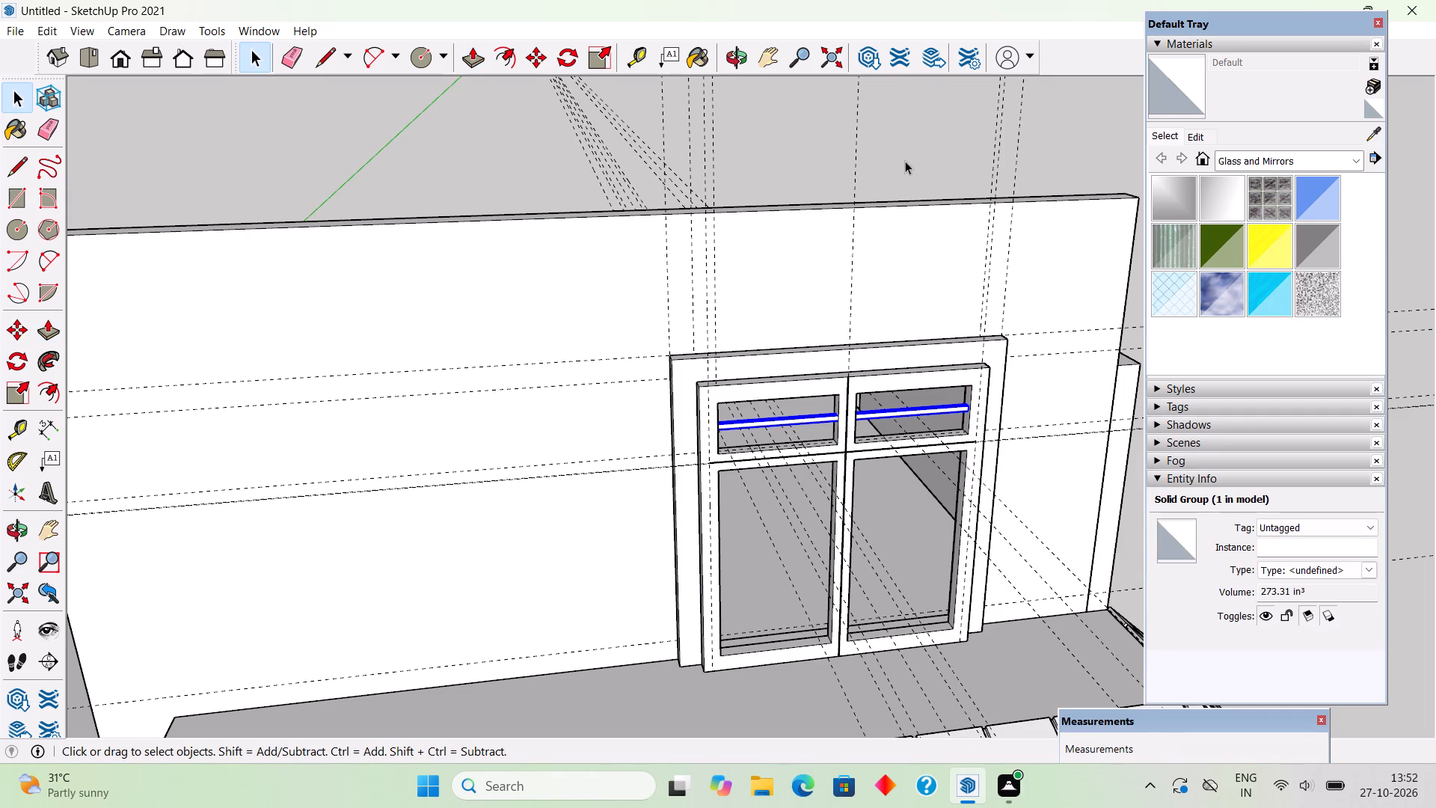
{"action": "left_click", "coordinate": [905, 161]}
Draw two circles of 1" radius on the upper-left opening's bottom face, centred where its outermost guides cross the lengthwise guide.
{"action": "middle_click_drag", "start_coordinate": [865, 429], "coordinate": [847, 468]}
{"action": "scroll", "coordinate": [844, 464], "scroll_direction": "up", "scroll_amount": 1}
{"action": "scroll", "coordinate": [796, 290], "scroll_direction": "down", "scroll_amount": 5}
{"action": "middle_click_drag", "start_coordinate": [797, 272], "coordinate": [793, 429]}
{"action": "scroll", "coordinate": [788, 637], "scroll_direction": "up", "scroll_amount": 5}
{"action": "scroll", "coordinate": [756, 541], "scroll_direction": "up", "scroll_amount": 6}
{"action": "middle_click_drag", "start_coordinate": [598, 439], "coordinate": [589, 508]}
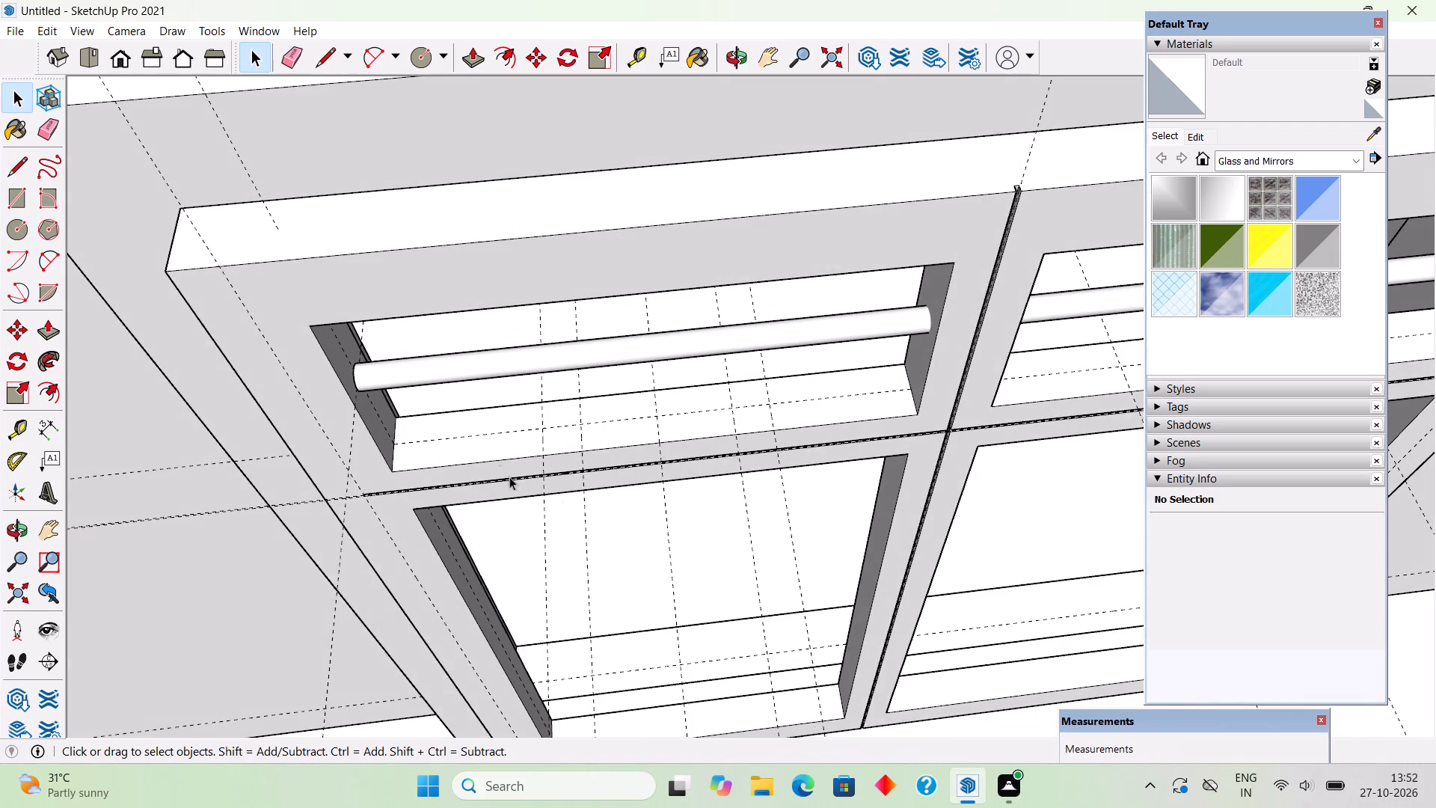
{"action": "scroll", "coordinate": [503, 439], "scroll_direction": "up", "scroll_amount": 4}
{"action": "scroll", "coordinate": [570, 427], "scroll_direction": "up", "scroll_amount": 1}
{"action": "key", "text": "c"}
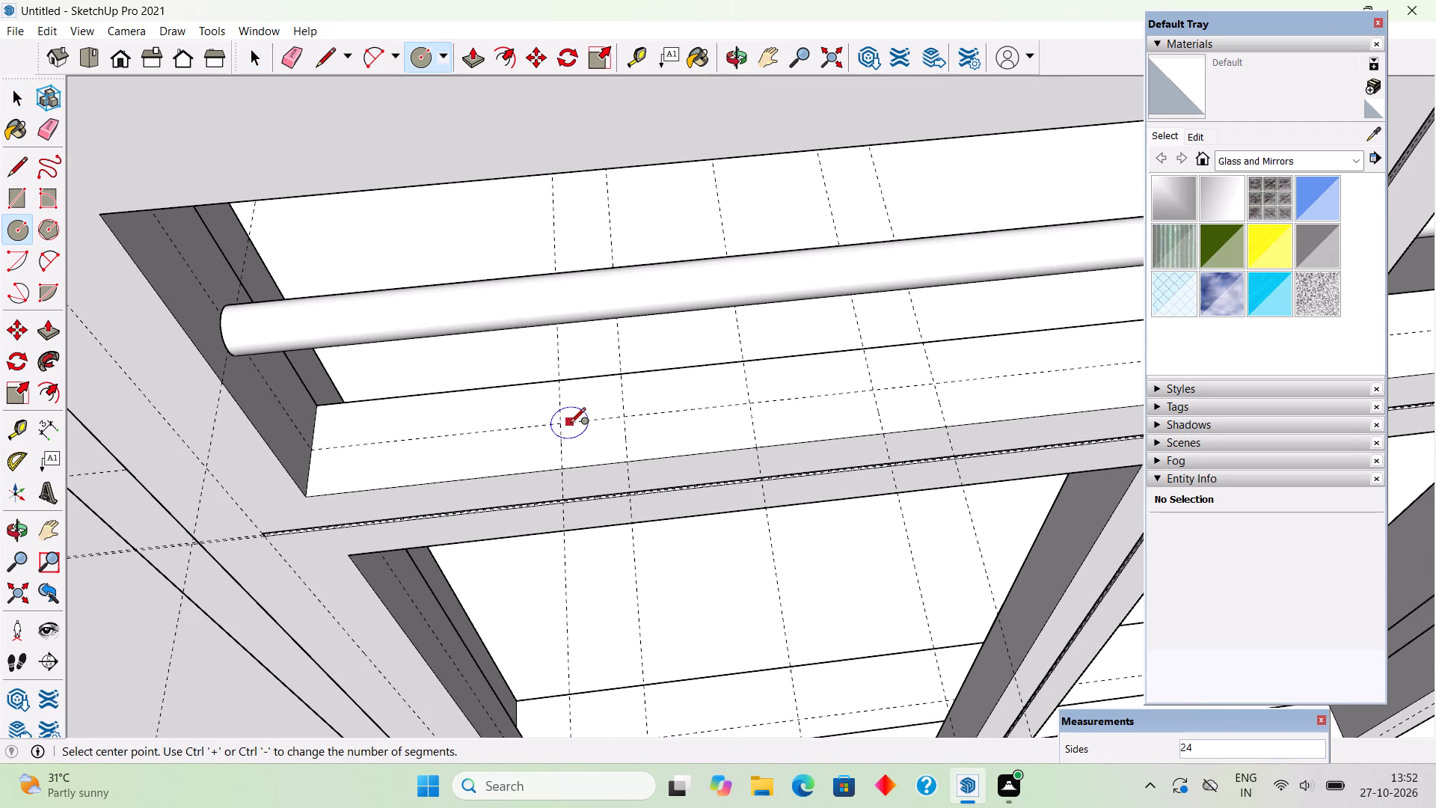
{"action": "left_click", "coordinate": [564, 423]}
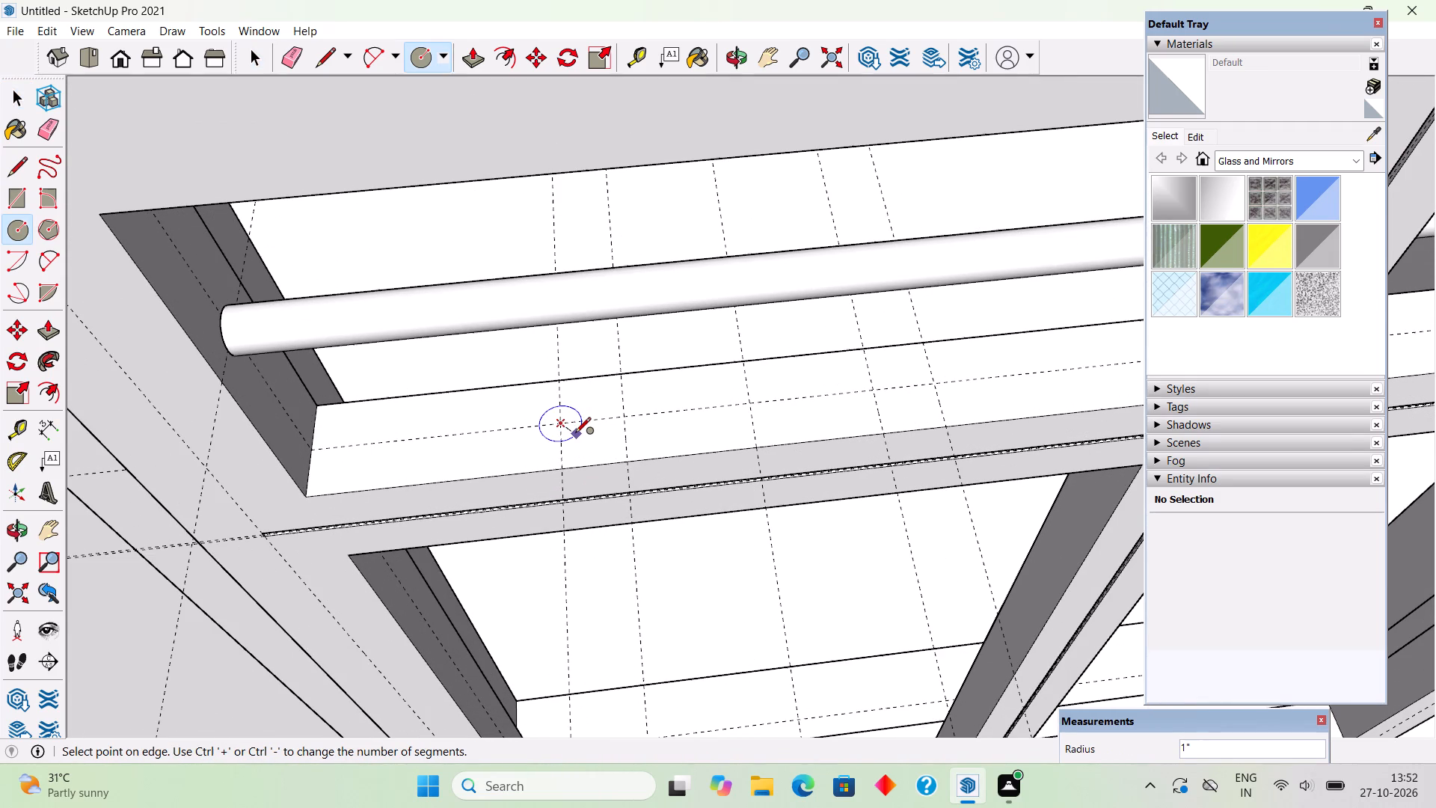
{"action": "left_click", "coordinate": [575, 434]}
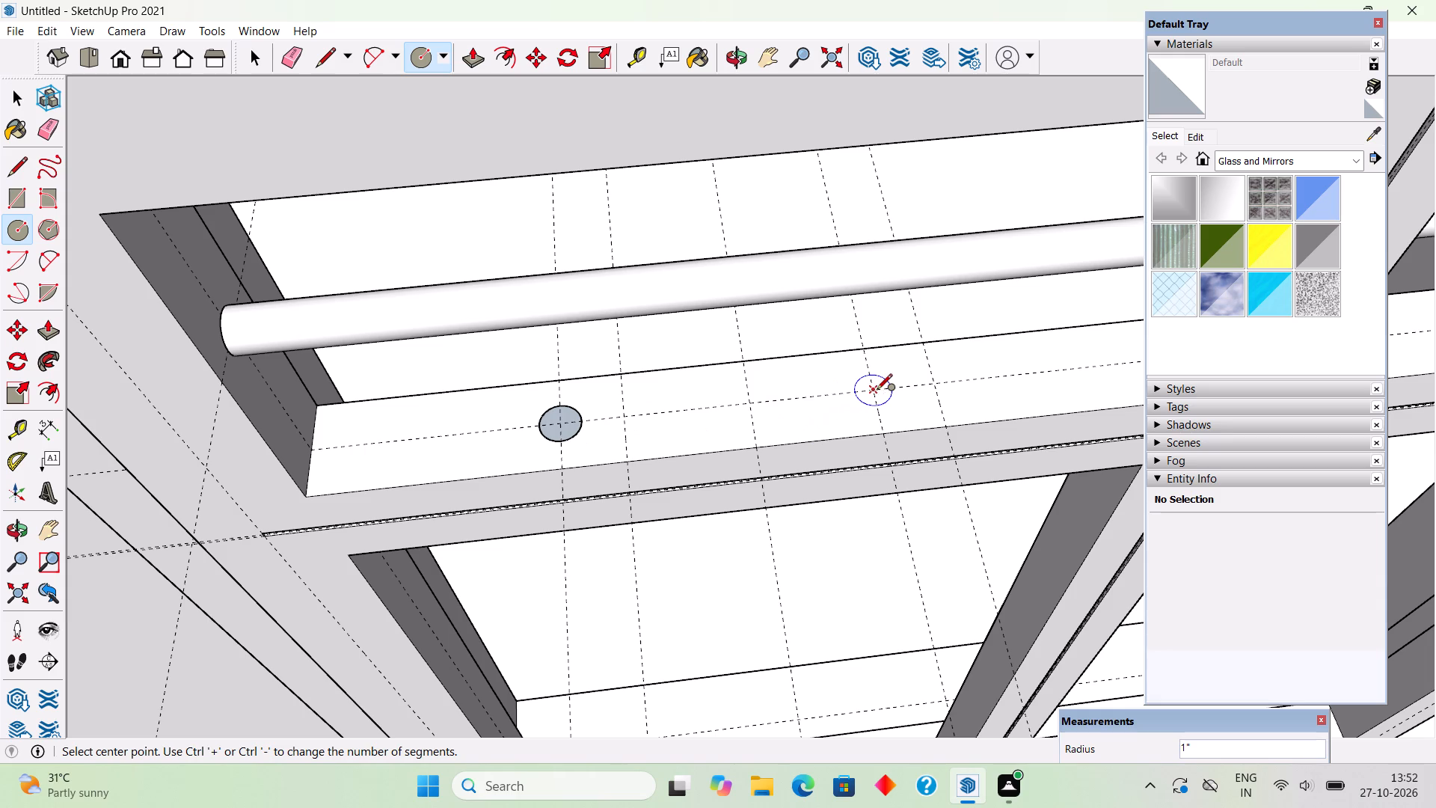
{"action": "left_click", "coordinate": [933, 381]}
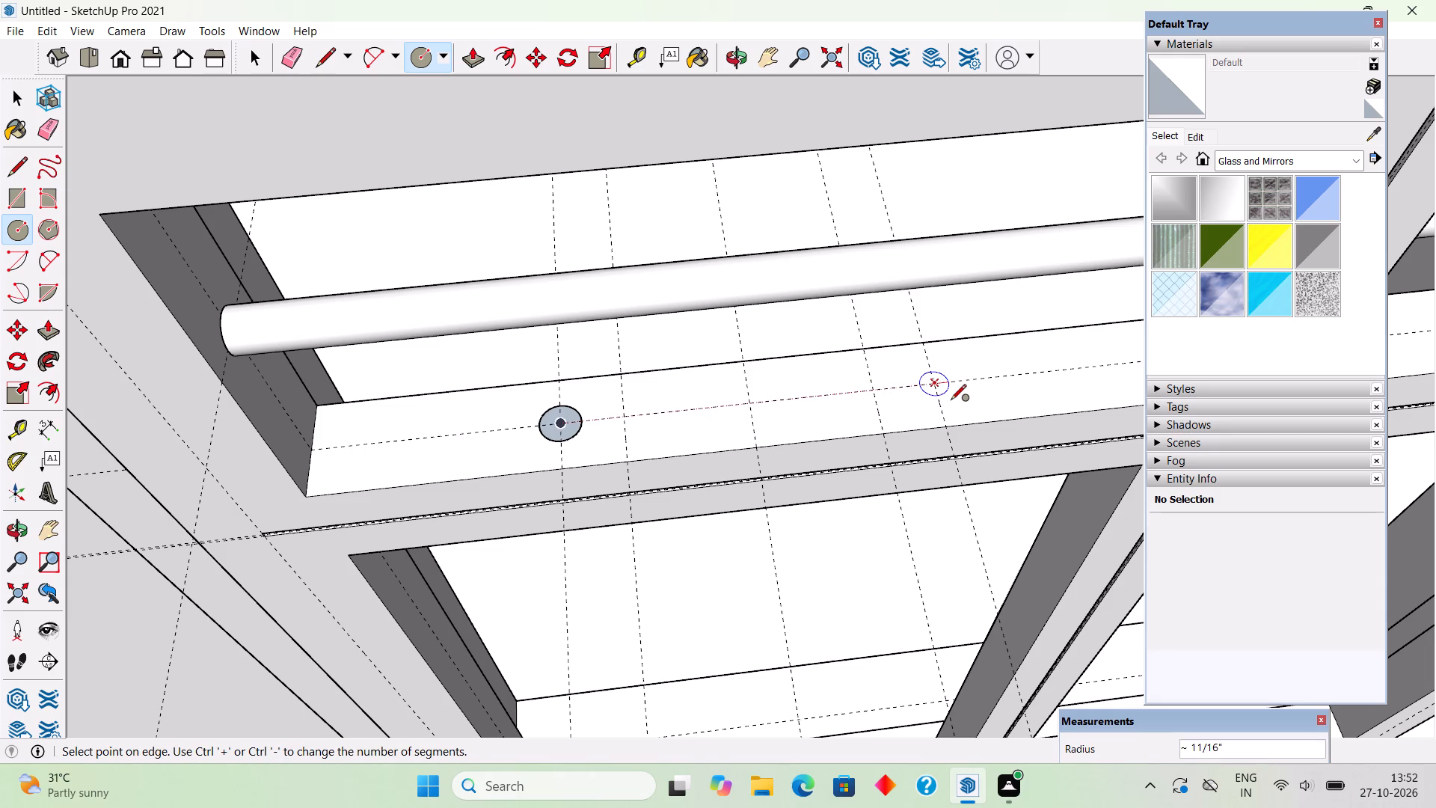
{"action": "key", "text": "1"}
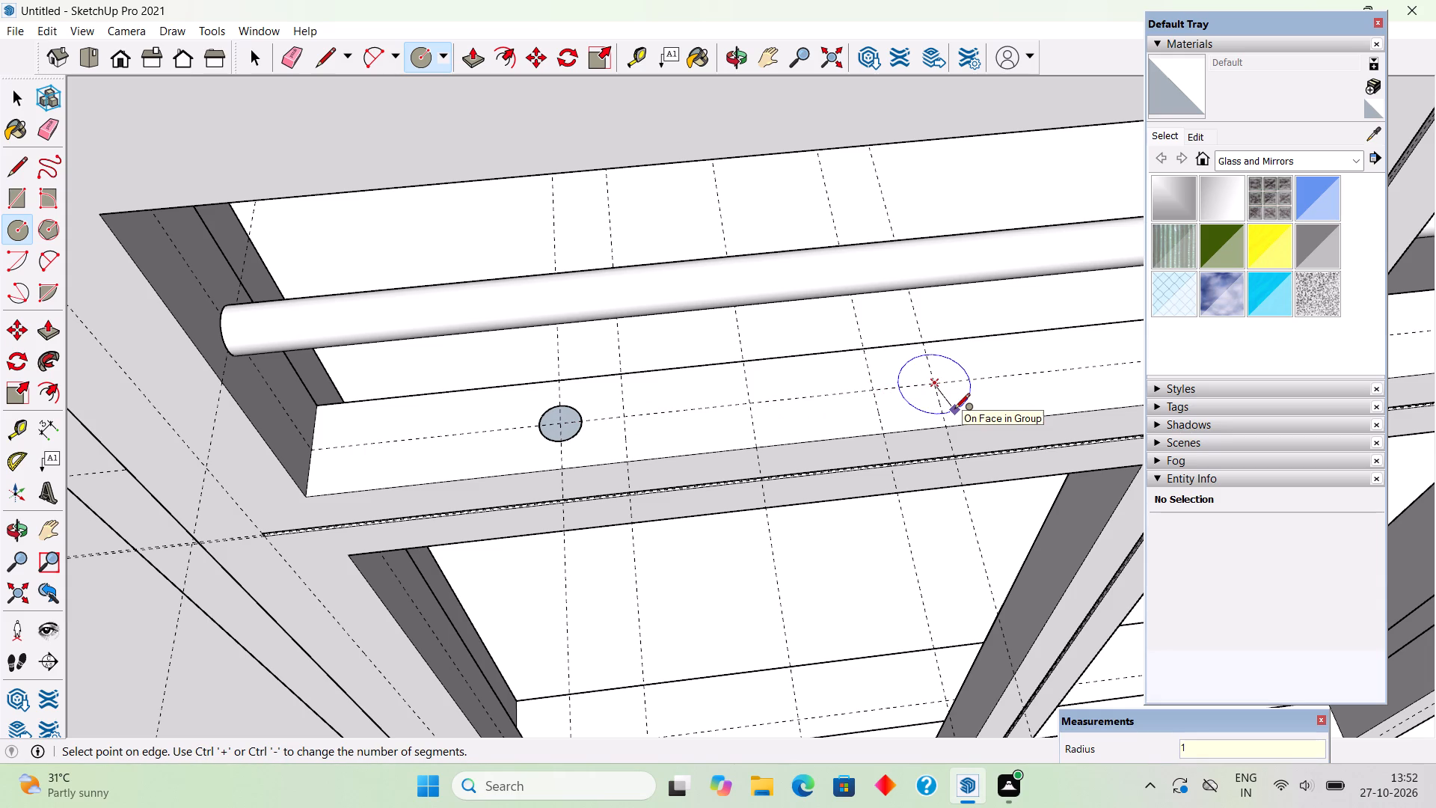
{"action": "key", "text": "shift+quotedbl"}
{"action": "key", "text": "Return"}
Draw two circles of 1" radius on the upper-right opening's bottom face, centred where the 9" offset guides cross the lengthwise guide.
{"action": "scroll", "coordinate": [524, 483], "scroll_direction": "down", "scroll_amount": 9}
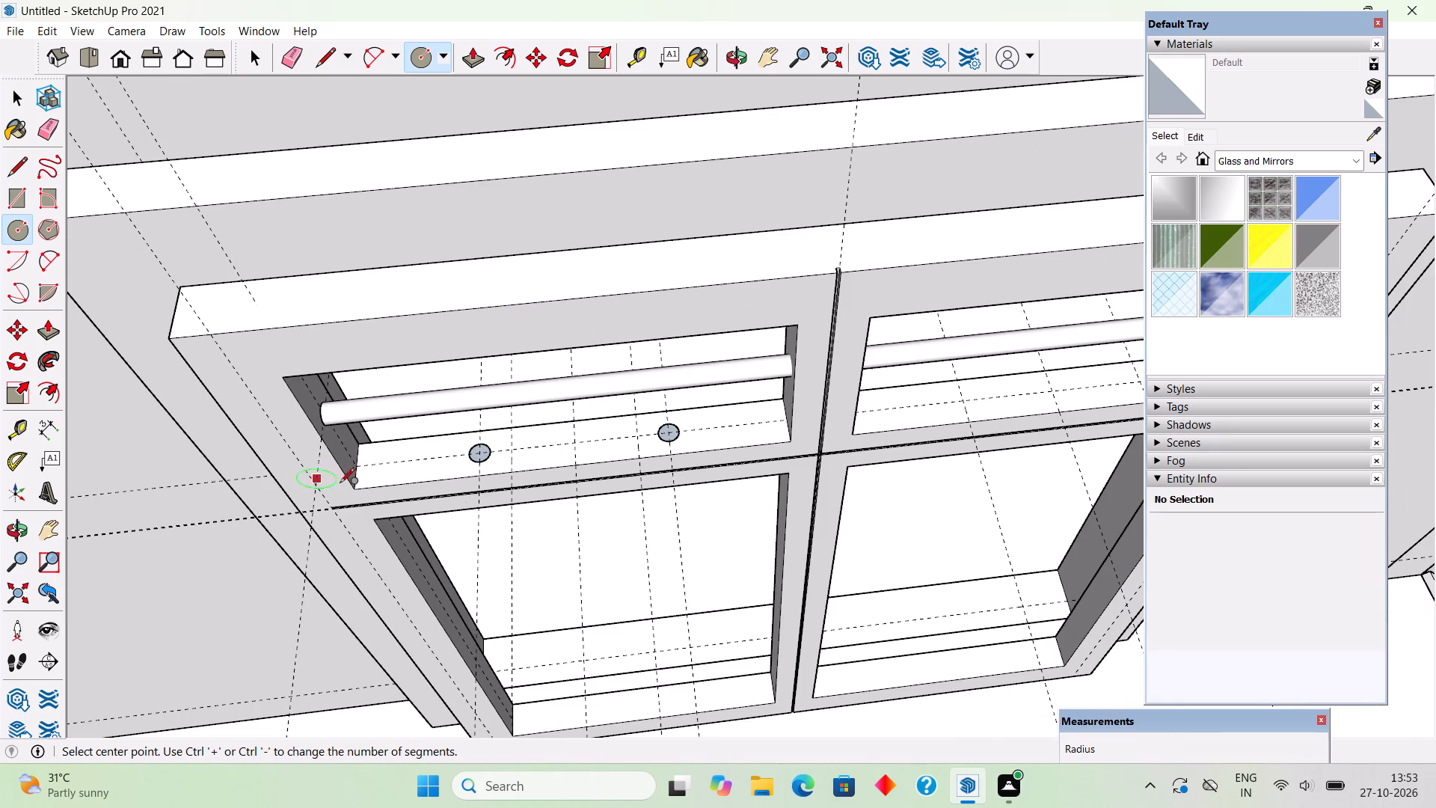
{"action": "scroll", "coordinate": [566, 473], "scroll_direction": "down", "scroll_amount": 5}
{"action": "scroll", "coordinate": [1027, 412], "scroll_direction": "up", "scroll_amount": 5}
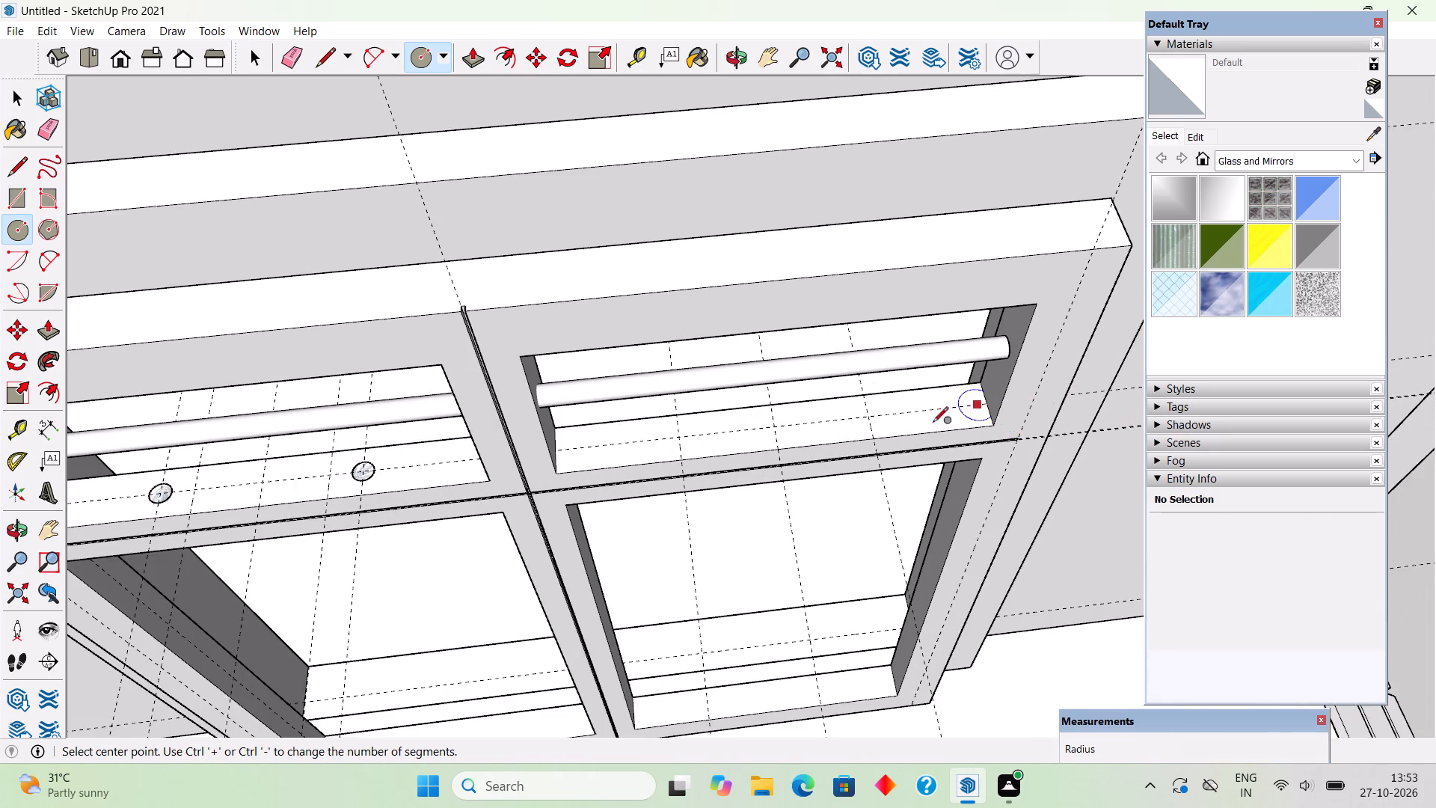
{"action": "scroll", "coordinate": [610, 429], "scroll_direction": "up", "scroll_amount": 2}
{"action": "left_click", "coordinate": [696, 441]}
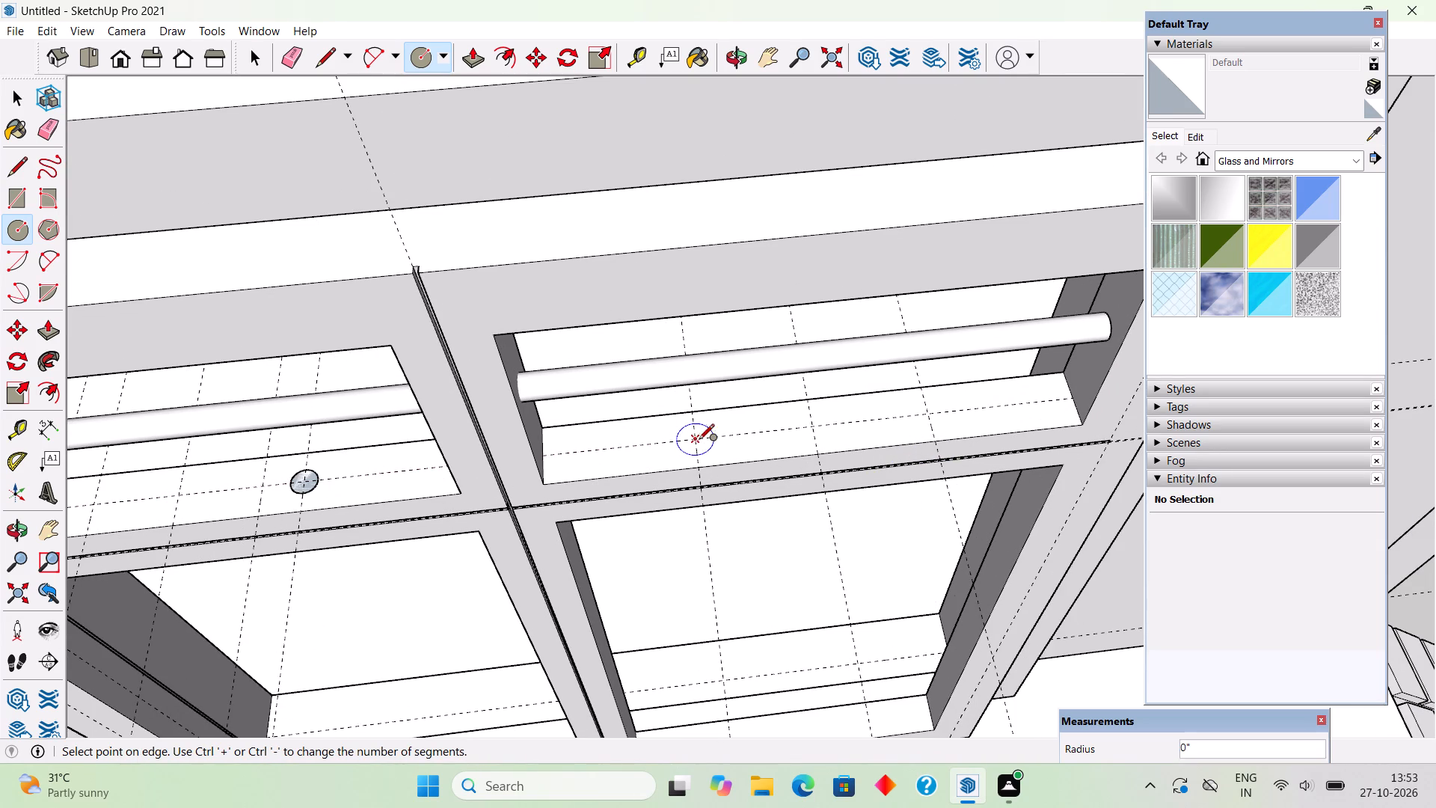
{"action": "left_click", "coordinate": [713, 445]}
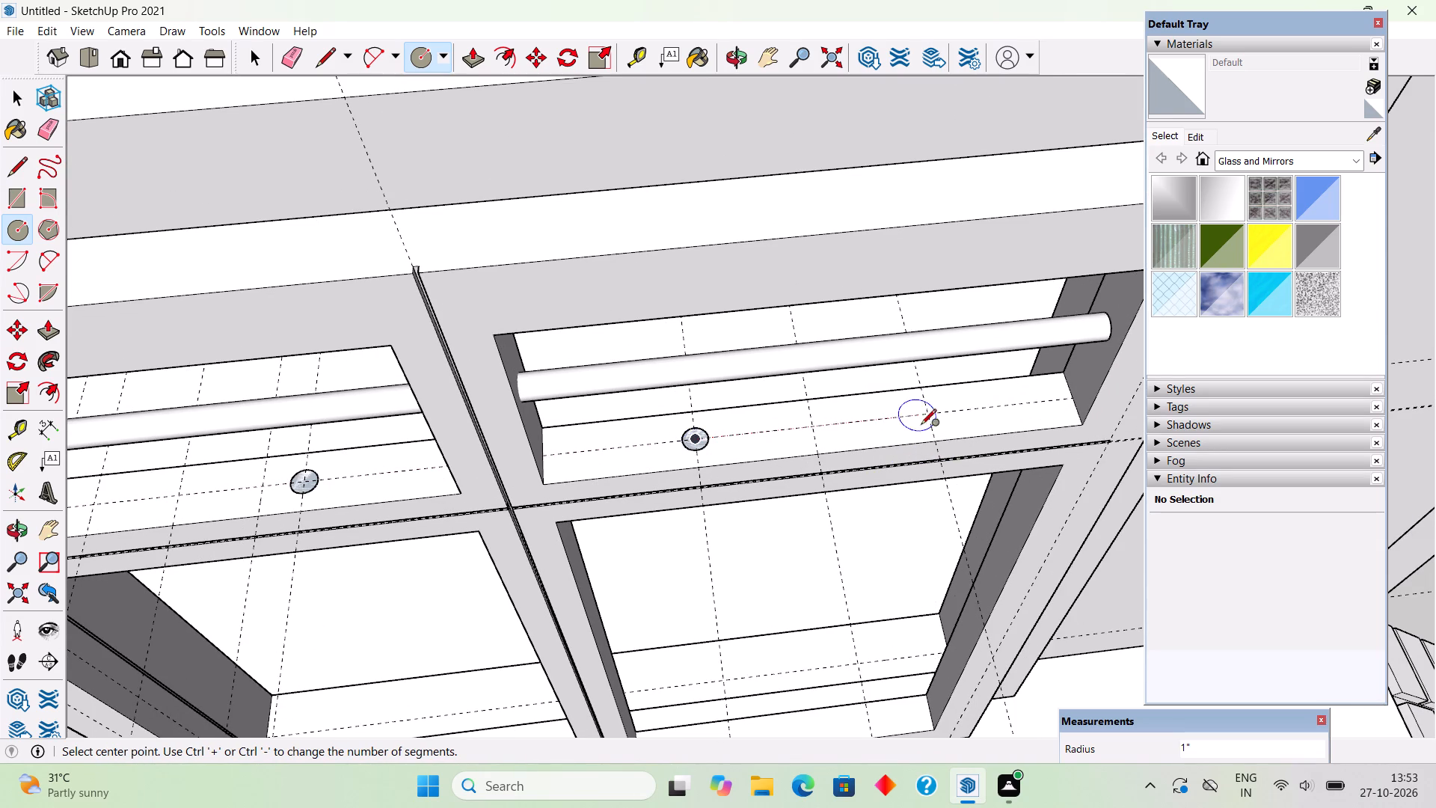
{"action": "left_click", "coordinate": [931, 417]}
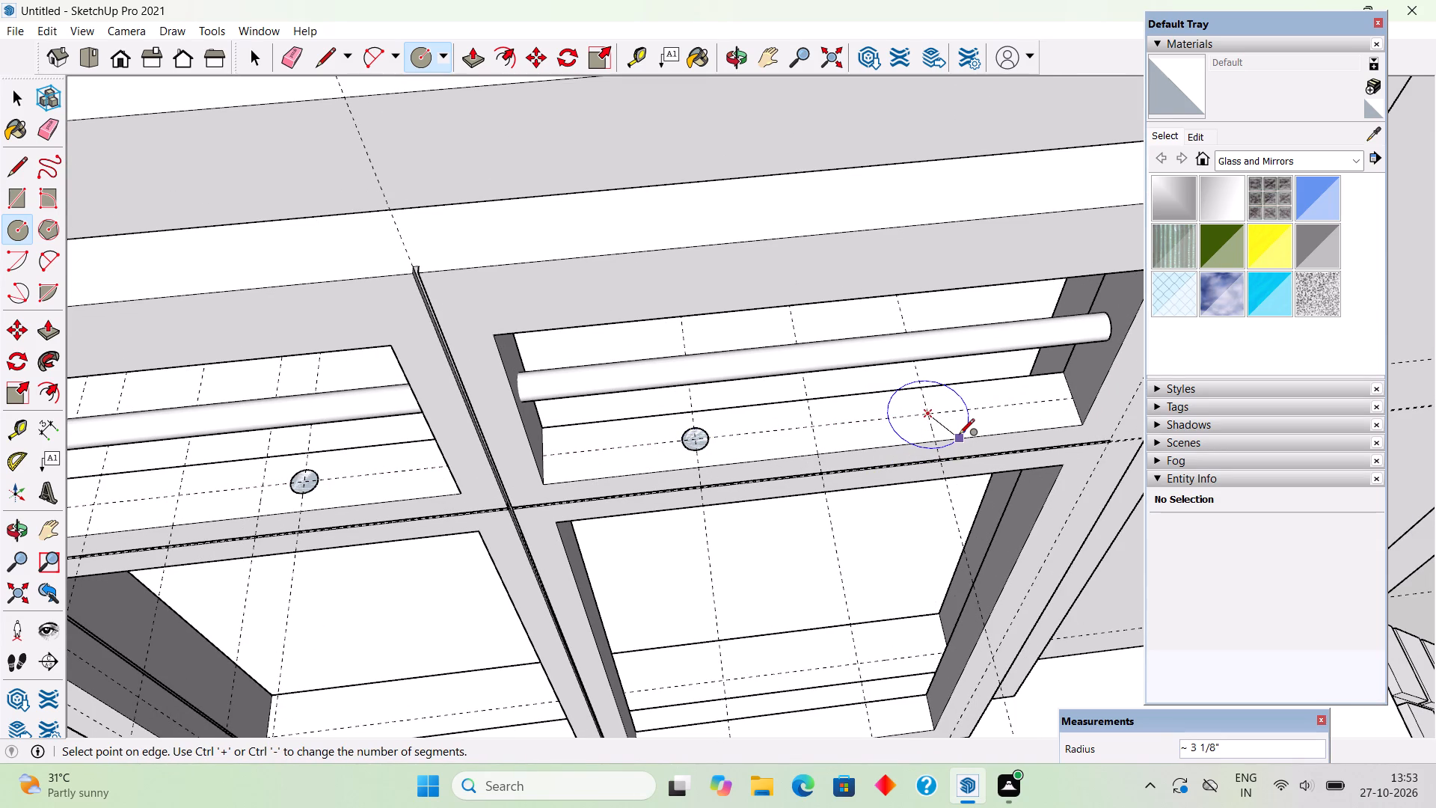
{"action": "type", "text": "1\""}
{"action": "key", "text": "Return"}
{"action": "key", "text": "space"}
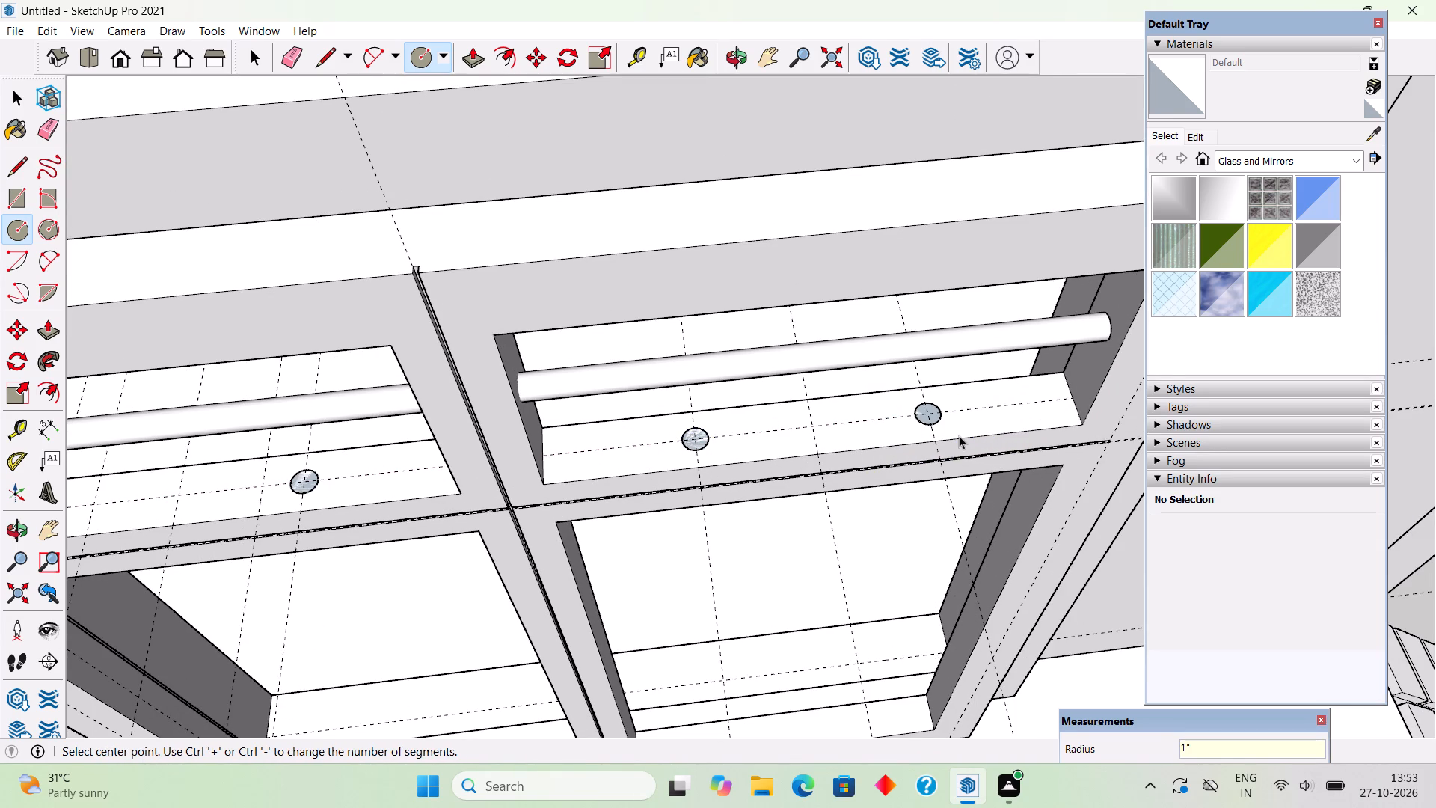
Push/Pull the upper-right opening's right circle up 1' 6" to the opening's top edge.
{"action": "type", "text": "p"}
{"action": "left_click", "coordinate": [932, 414]}
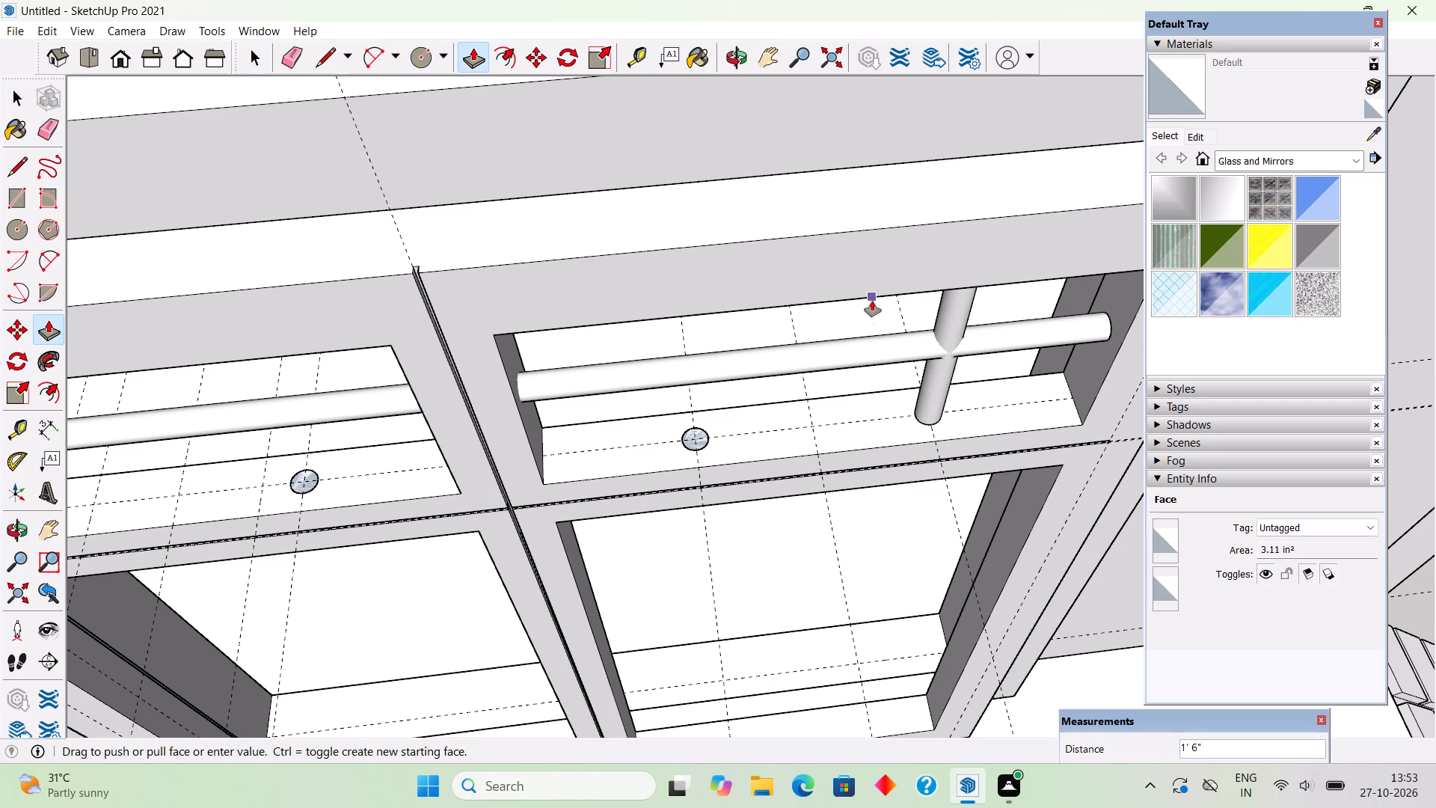
{"action": "left_click", "coordinate": [872, 300]}
Push/Pull the upper-right opening's remaining circle up 1' 6" to the opening's top edge.
{"action": "middle_click_drag", "start_coordinate": [1094, 453], "coordinate": [1055, 364]}
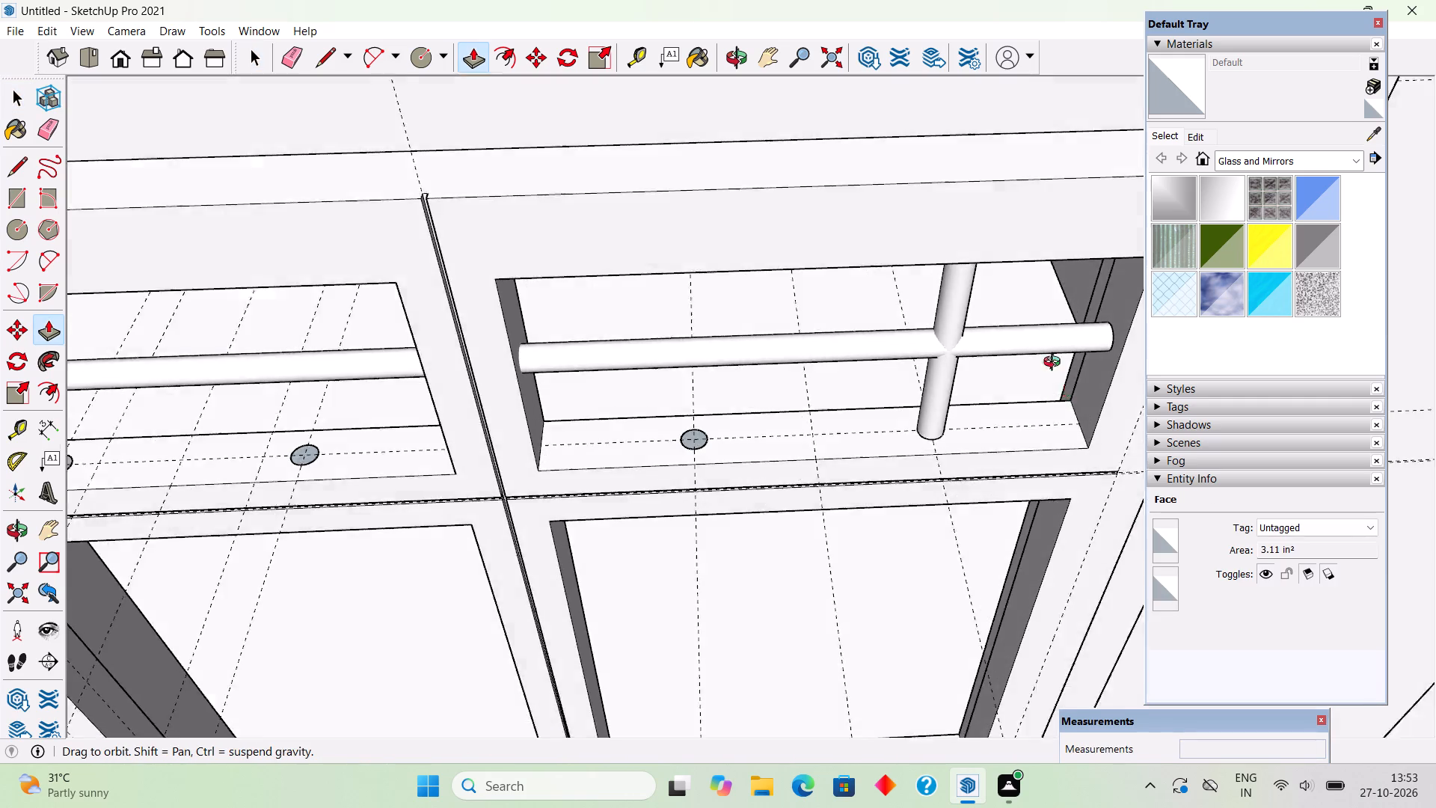
{"action": "middle_click_drag", "start_coordinate": [1055, 364], "coordinate": [1045, 352]}
{"action": "scroll", "coordinate": [1025, 334], "scroll_direction": "down", "scroll_amount": 2}
{"action": "scroll", "coordinate": [1020, 330], "scroll_direction": "up", "scroll_amount": 1}
{"action": "scroll", "coordinate": [1019, 329], "scroll_direction": "down", "scroll_amount": 5}
{"action": "middle_click_drag", "start_coordinate": [1040, 382], "coordinate": [1042, 310]}
{"action": "scroll", "coordinate": [1031, 293], "scroll_direction": "down", "scroll_amount": 6}
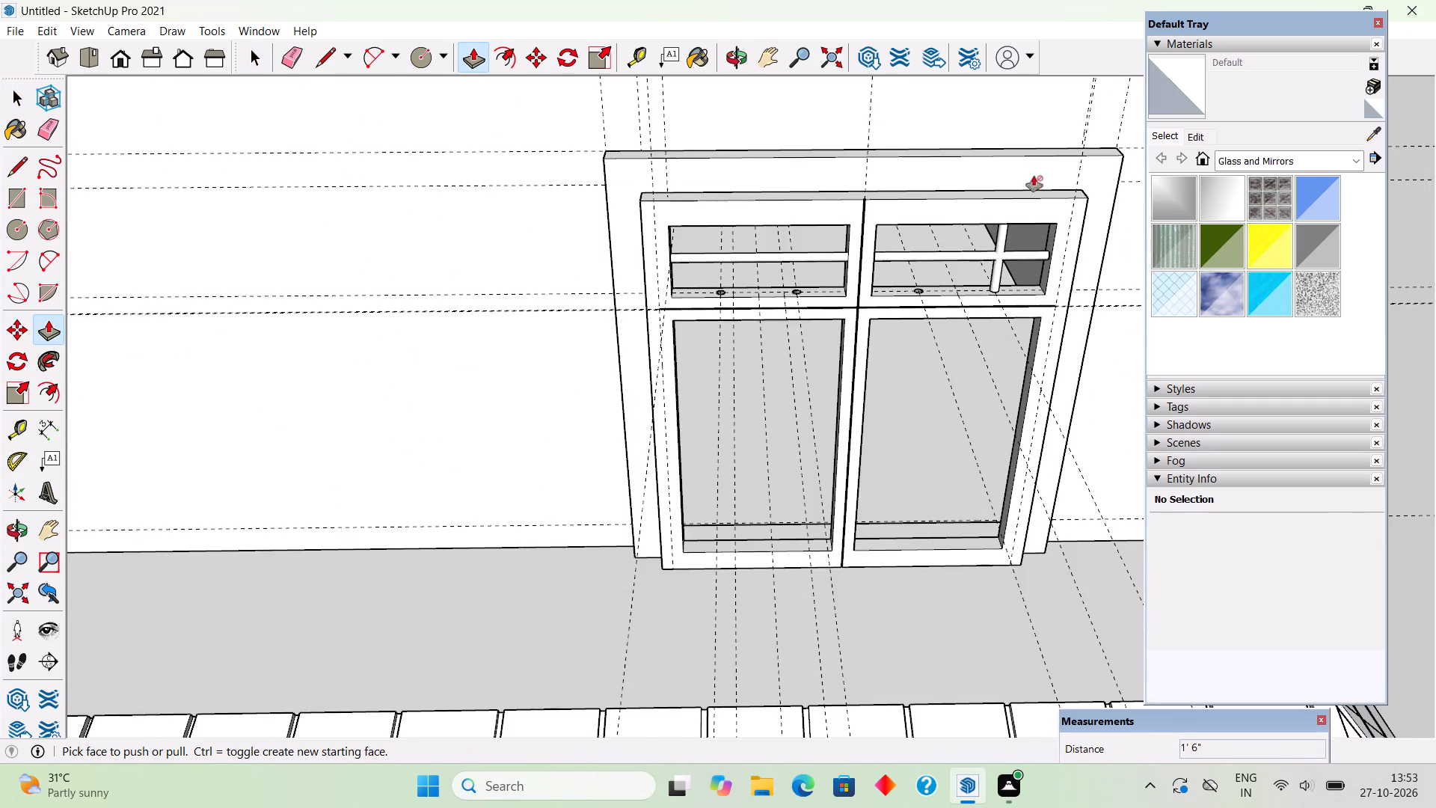
{"action": "middle_click_drag", "start_coordinate": [1029, 159], "coordinate": [1003, 93]}
{"action": "scroll", "coordinate": [969, 176], "scroll_direction": "up", "scroll_amount": 10}
{"action": "scroll", "coordinate": [1024, 199], "scroll_direction": "down", "scroll_amount": 6}
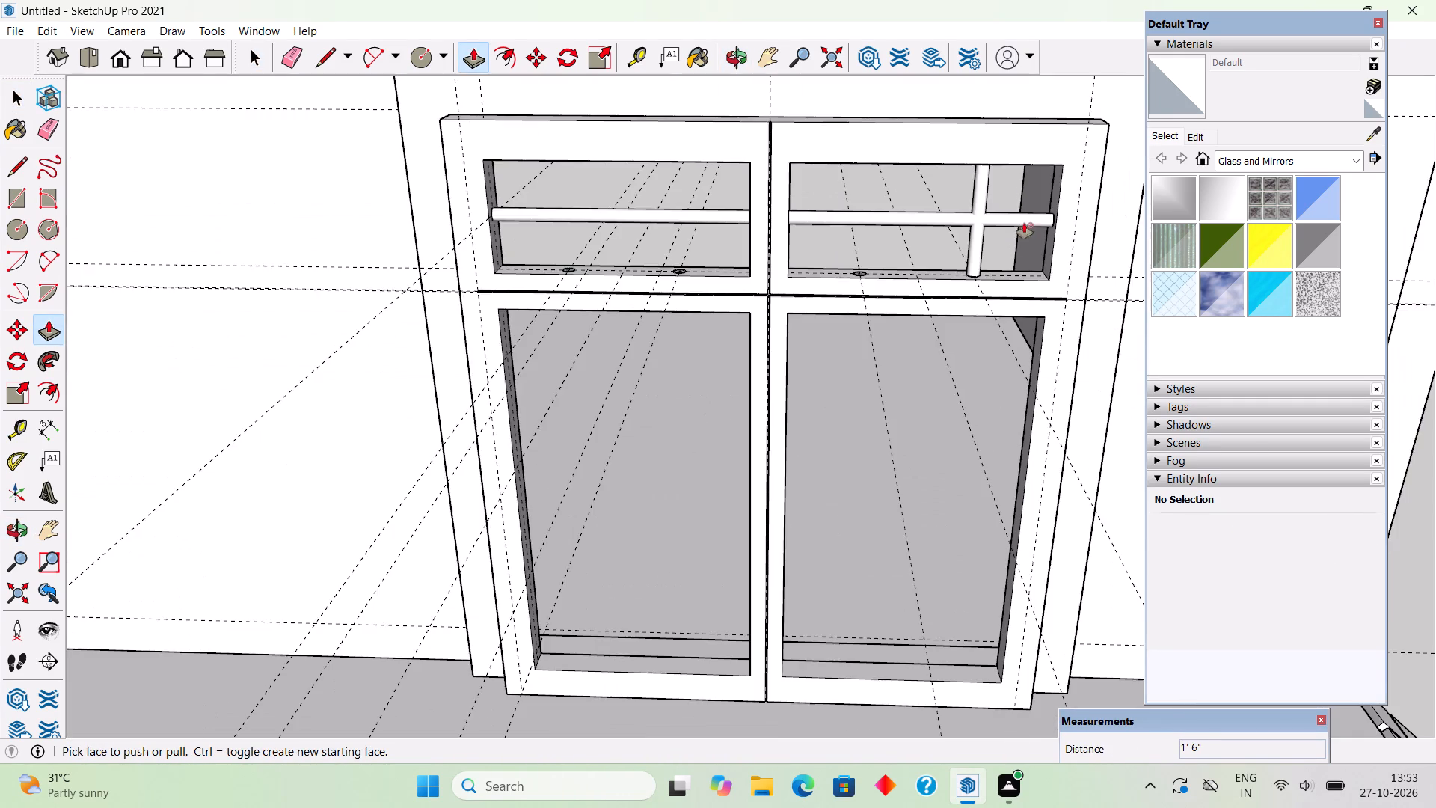
{"action": "middle_click_drag", "start_coordinate": [1015, 209], "coordinate": [1007, 123]}
{"action": "scroll", "coordinate": [954, 92], "scroll_direction": "up", "scroll_amount": 3}
{"action": "scroll", "coordinate": [954, 95], "scroll_direction": "down", "scroll_amount": 2}
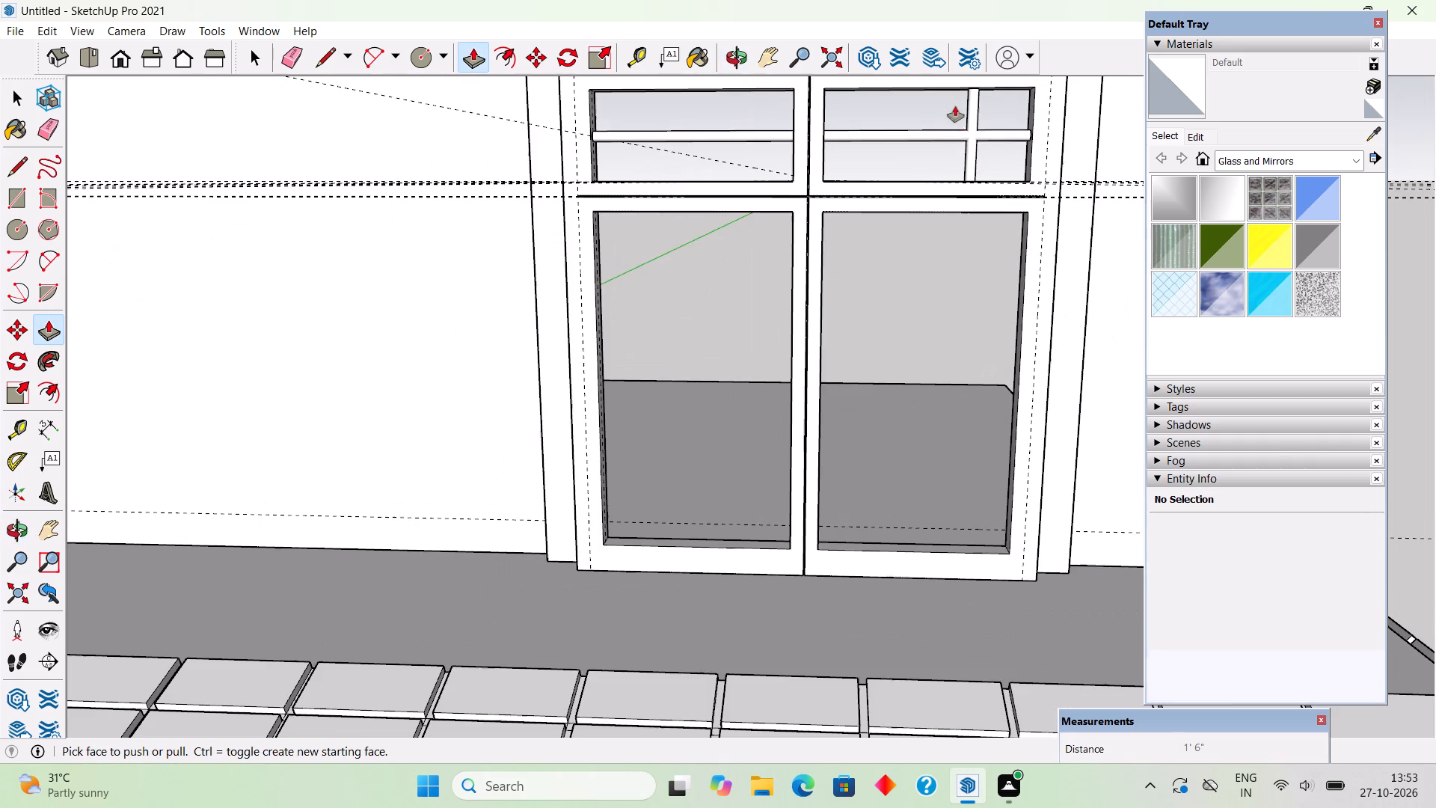
{"action": "scroll", "coordinate": [955, 106], "scroll_direction": "down", "scroll_amount": 4}
{"action": "scroll", "coordinate": [928, 91], "scroll_direction": "up", "scroll_amount": 9}
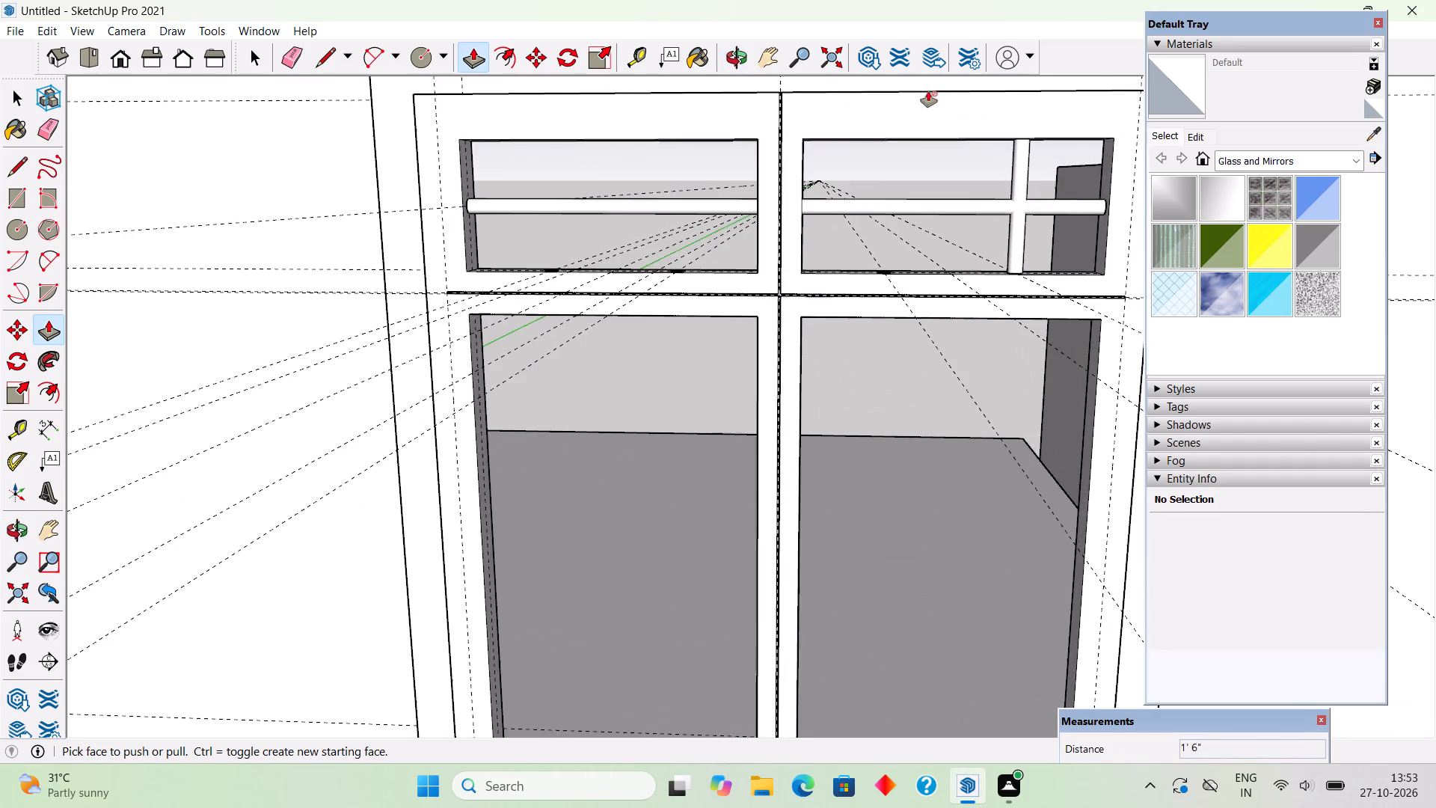
{"action": "scroll", "coordinate": [928, 91], "scroll_direction": "up", "scroll_amount": 1}
{"action": "middle_click_drag", "start_coordinate": [928, 135], "coordinate": [928, 239]}
{"action": "scroll", "coordinate": [928, 239], "scroll_direction": "down", "scroll_amount": 4}
{"action": "middle_click_drag", "start_coordinate": [906, 183], "coordinate": [905, 234]}
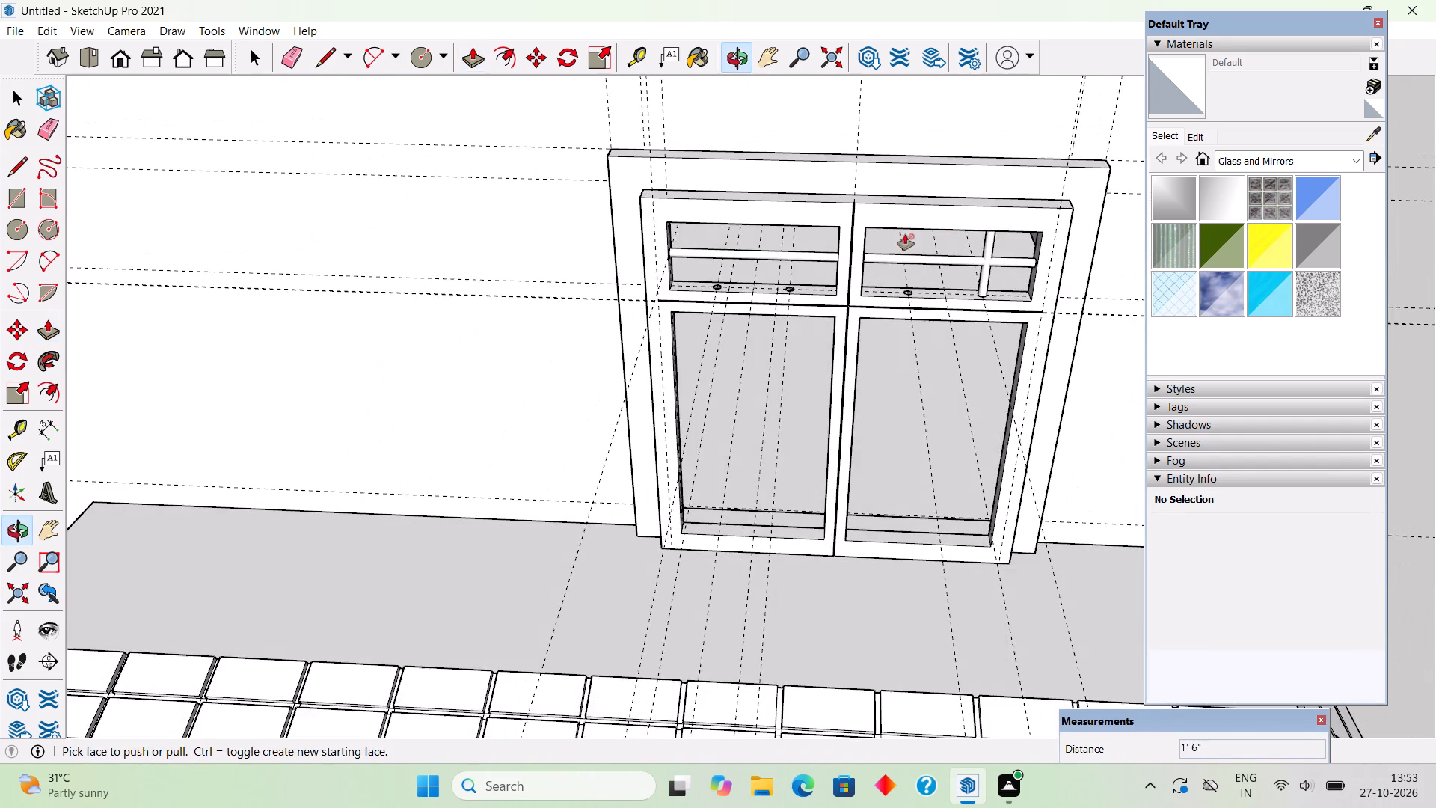
{"action": "scroll", "coordinate": [905, 239], "scroll_direction": "up", "scroll_amount": 5}
{"action": "scroll", "coordinate": [907, 236], "scroll_direction": "down", "scroll_amount": 2}
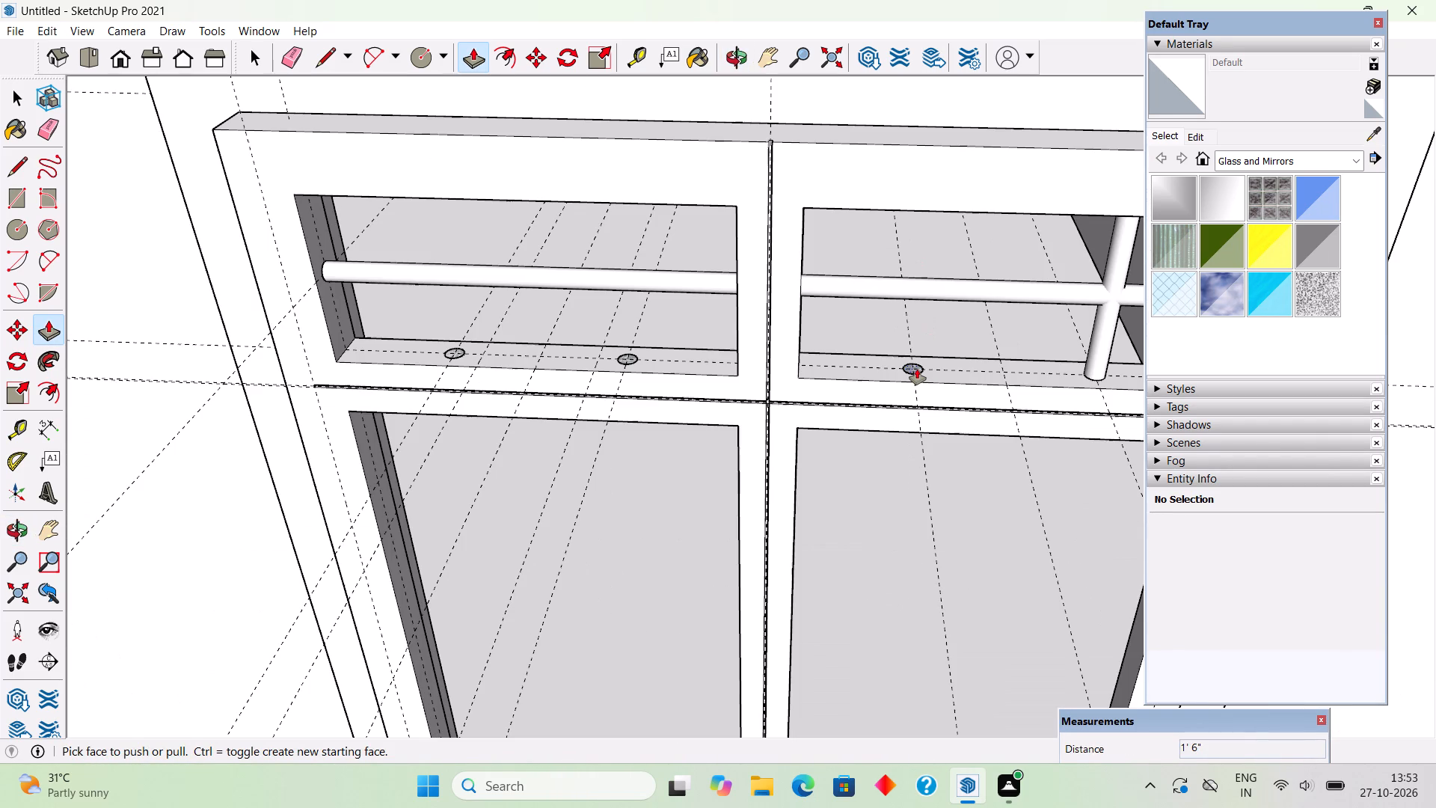
{"action": "left_click", "coordinate": [917, 369]}
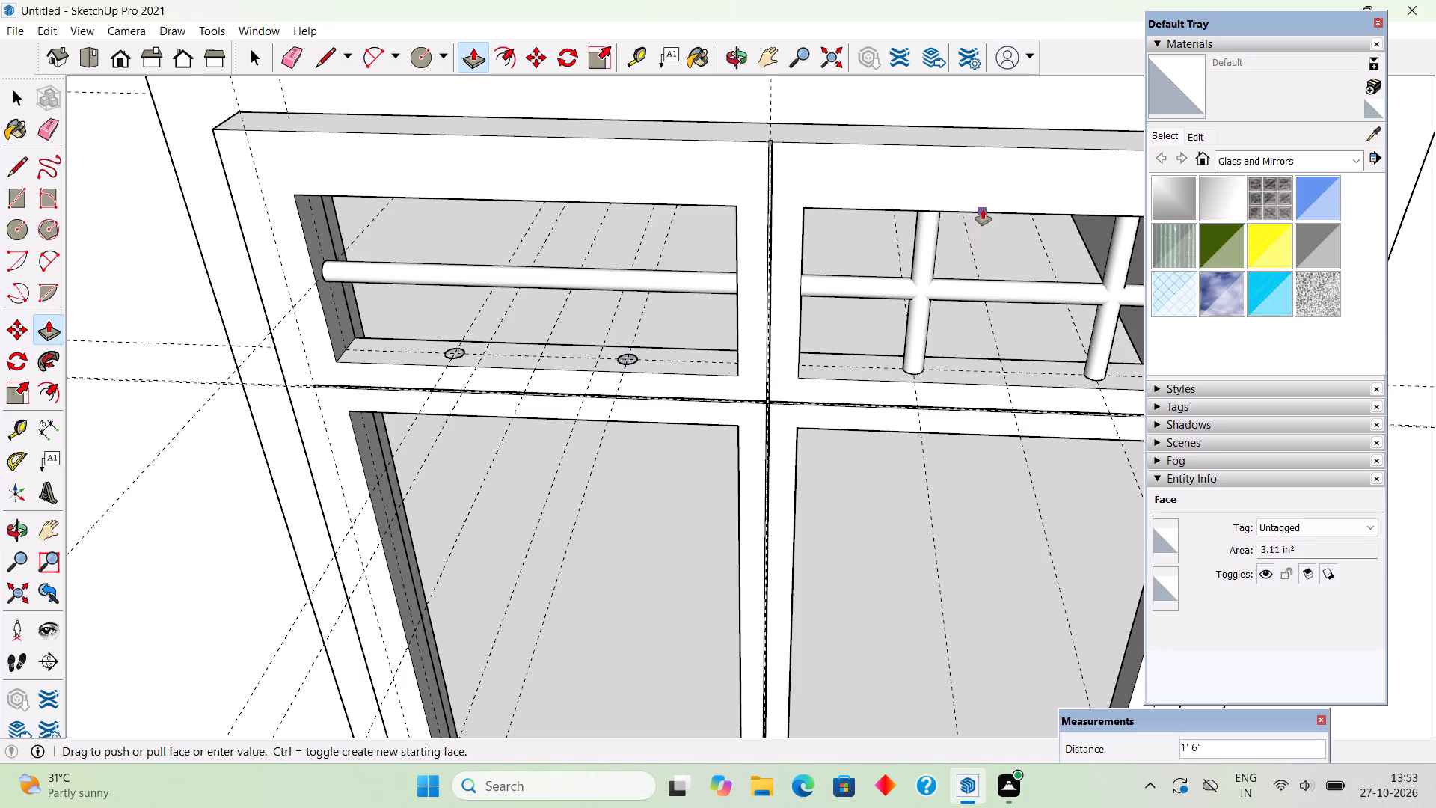
{"action": "left_click", "coordinate": [983, 209]}
Push/Pull both circles in the upper-left opening up 1' 6" to the opening's top edge.
{"action": "scroll", "coordinate": [684, 358], "scroll_direction": "down", "scroll_amount": 5}
{"action": "middle_click_drag", "start_coordinate": [908, 423], "coordinate": [969, 327]}
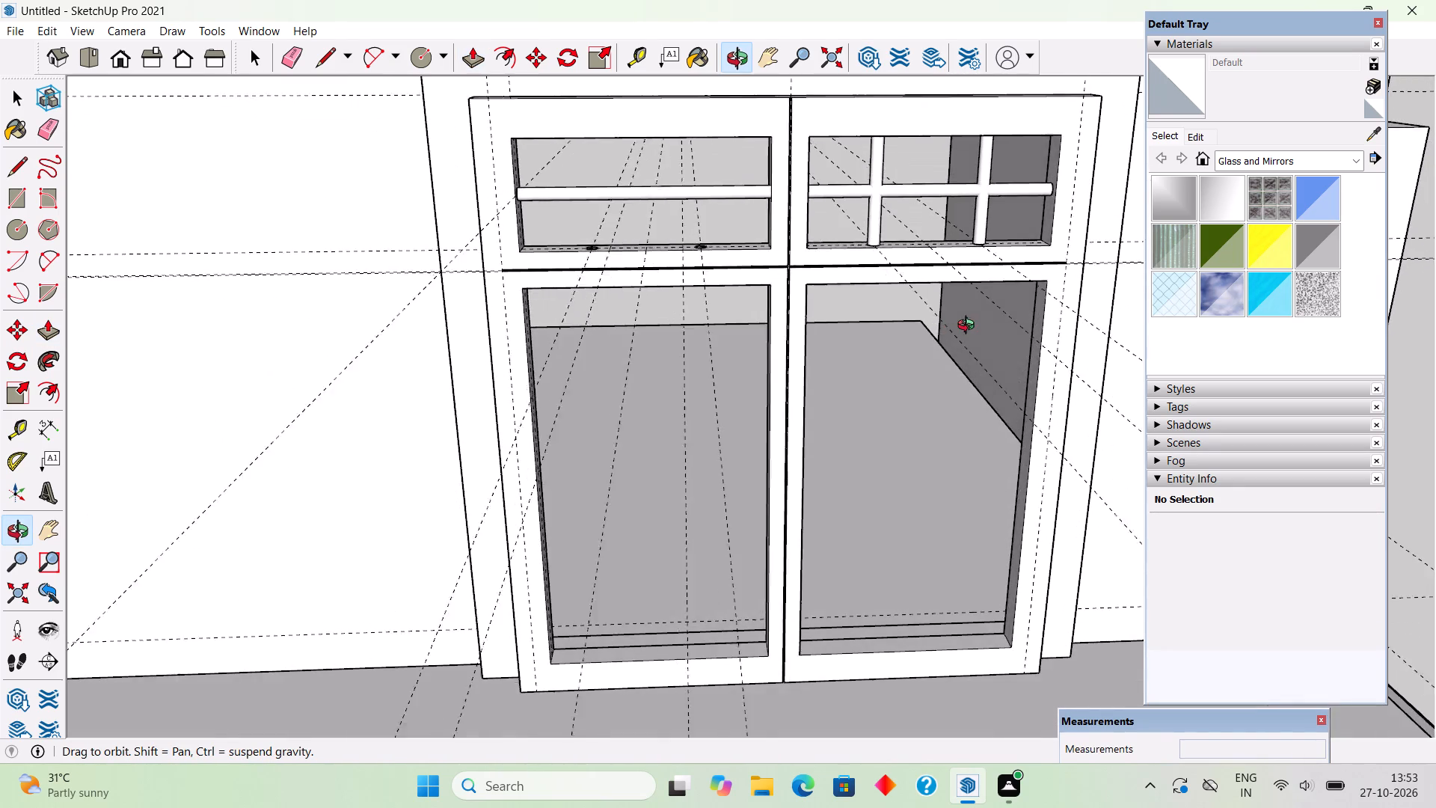
{"action": "middle_click_drag", "start_coordinate": [969, 327], "coordinate": [963, 429]}
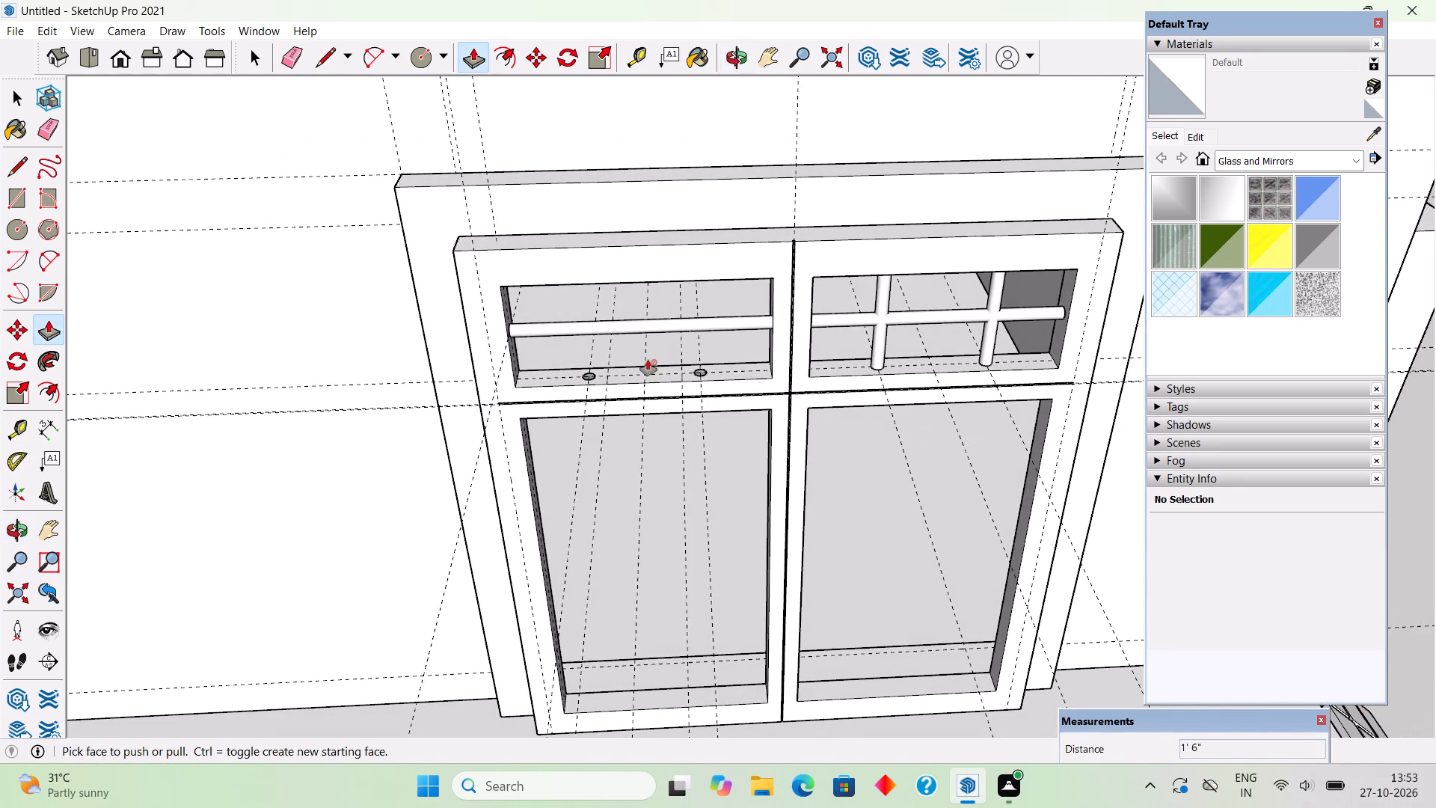
{"action": "scroll", "coordinate": [680, 361], "scroll_direction": "up", "scroll_amount": 3}
{"action": "left_click", "coordinate": [722, 386]}
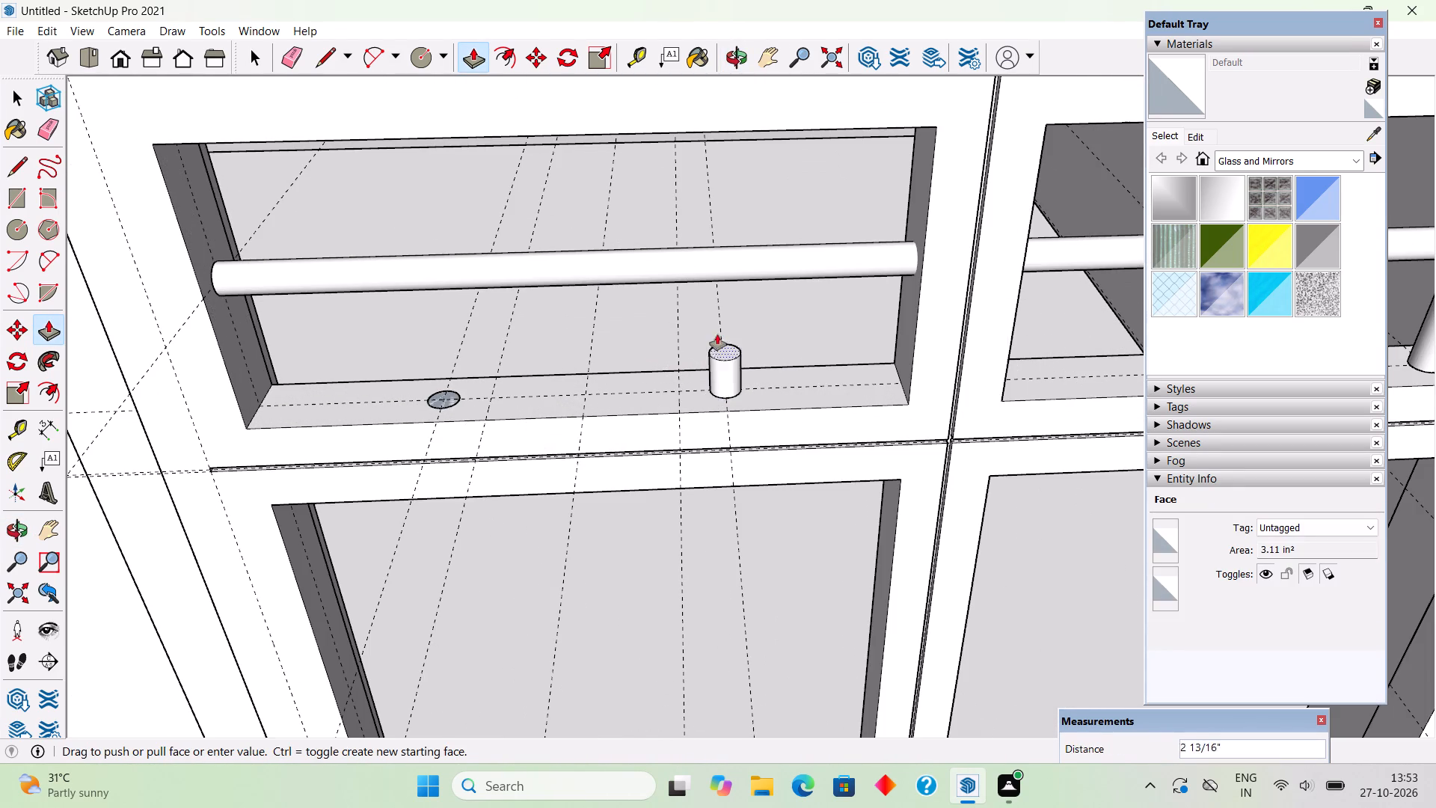
{"action": "scroll", "coordinate": [718, 323], "scroll_direction": "down", "scroll_amount": 8}
{"action": "left_click", "coordinate": [761, 239]}
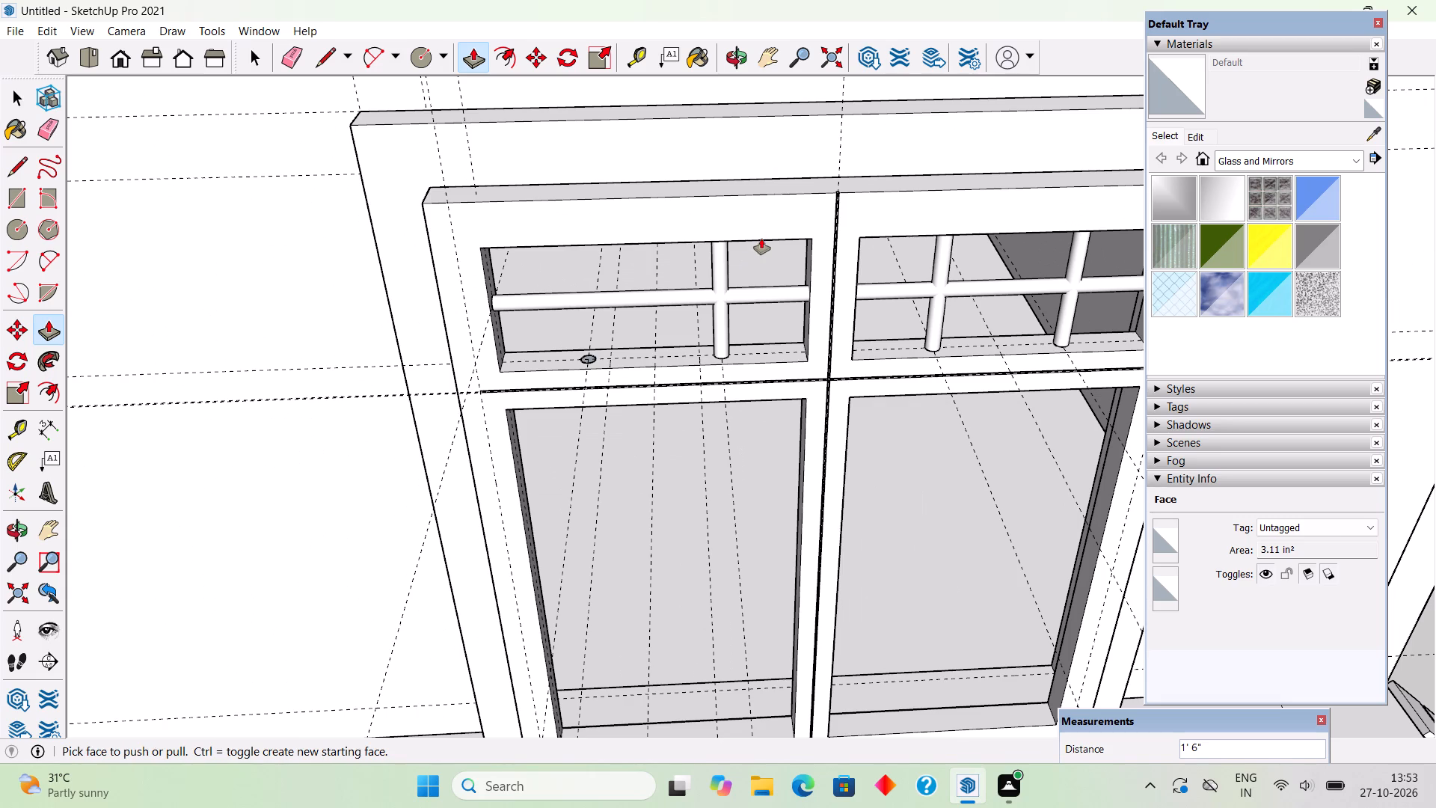
{"action": "left_click", "coordinate": [591, 358]}
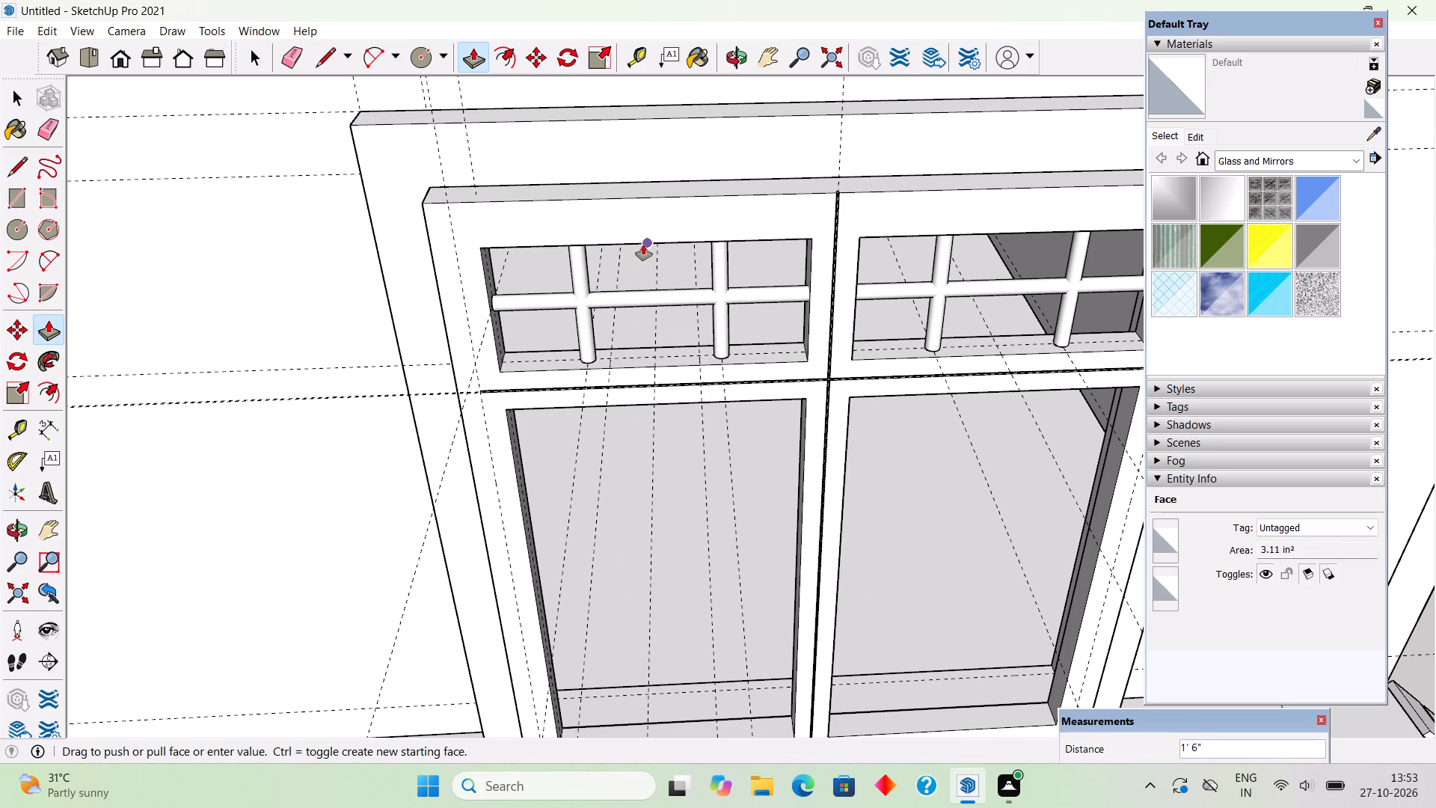
{"action": "left_click", "coordinate": [645, 244]}
Make the upper-left opening's left vertical round bar a group.
{"action": "key", "text": "space"}
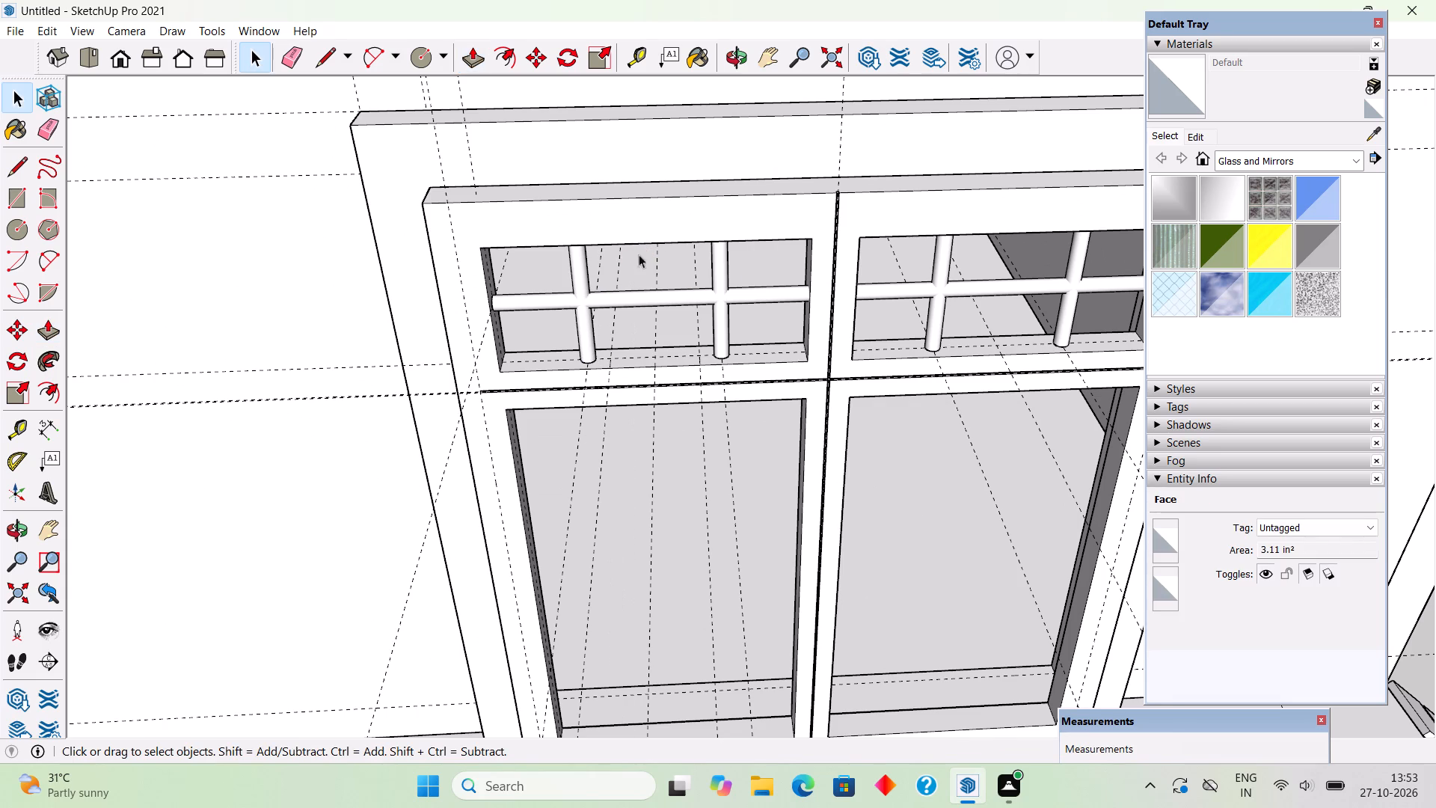
{"action": "triple_click", "coordinate": [588, 342]}
{"action": "right_click", "coordinate": [588, 342]}
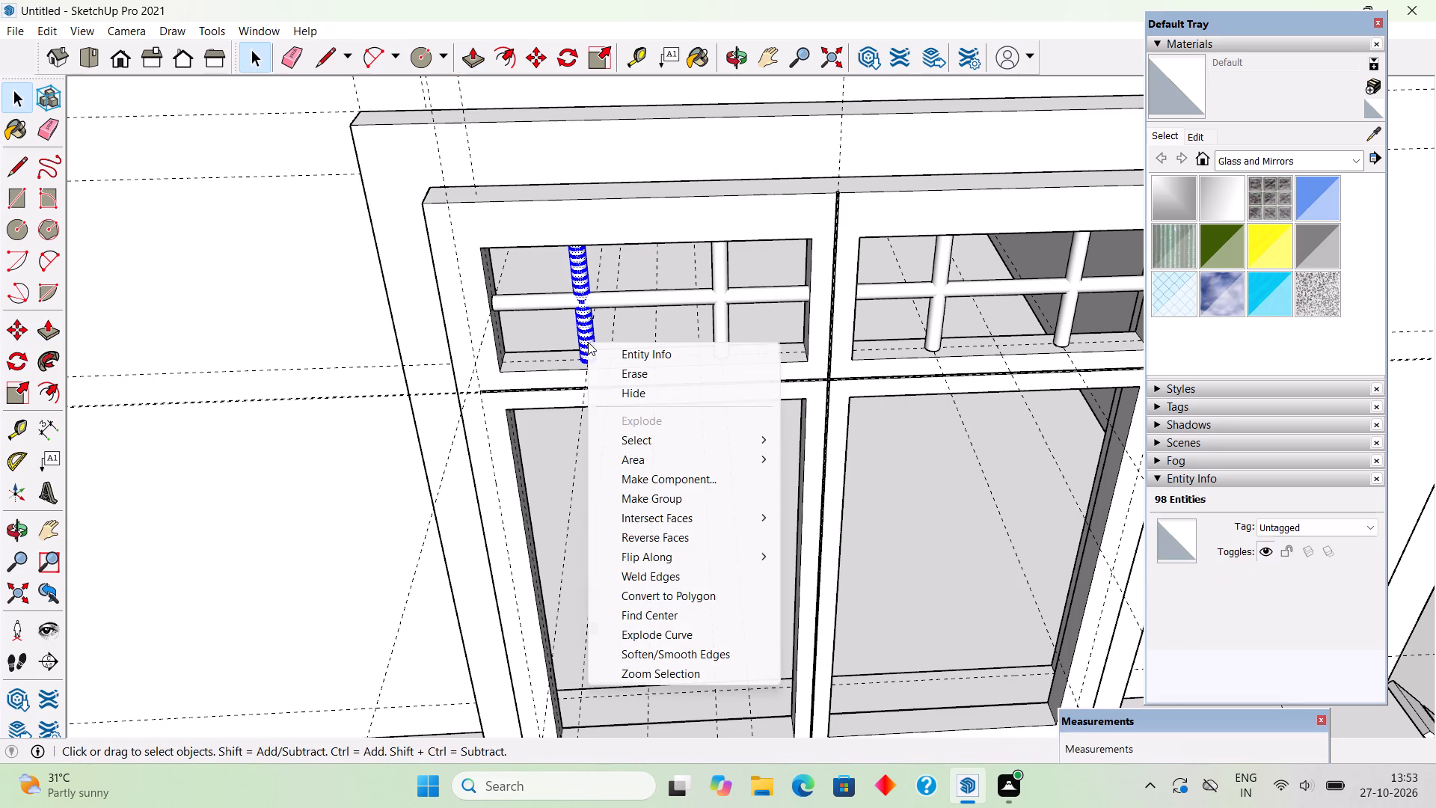
{"action": "left_click", "coordinate": [657, 495]}
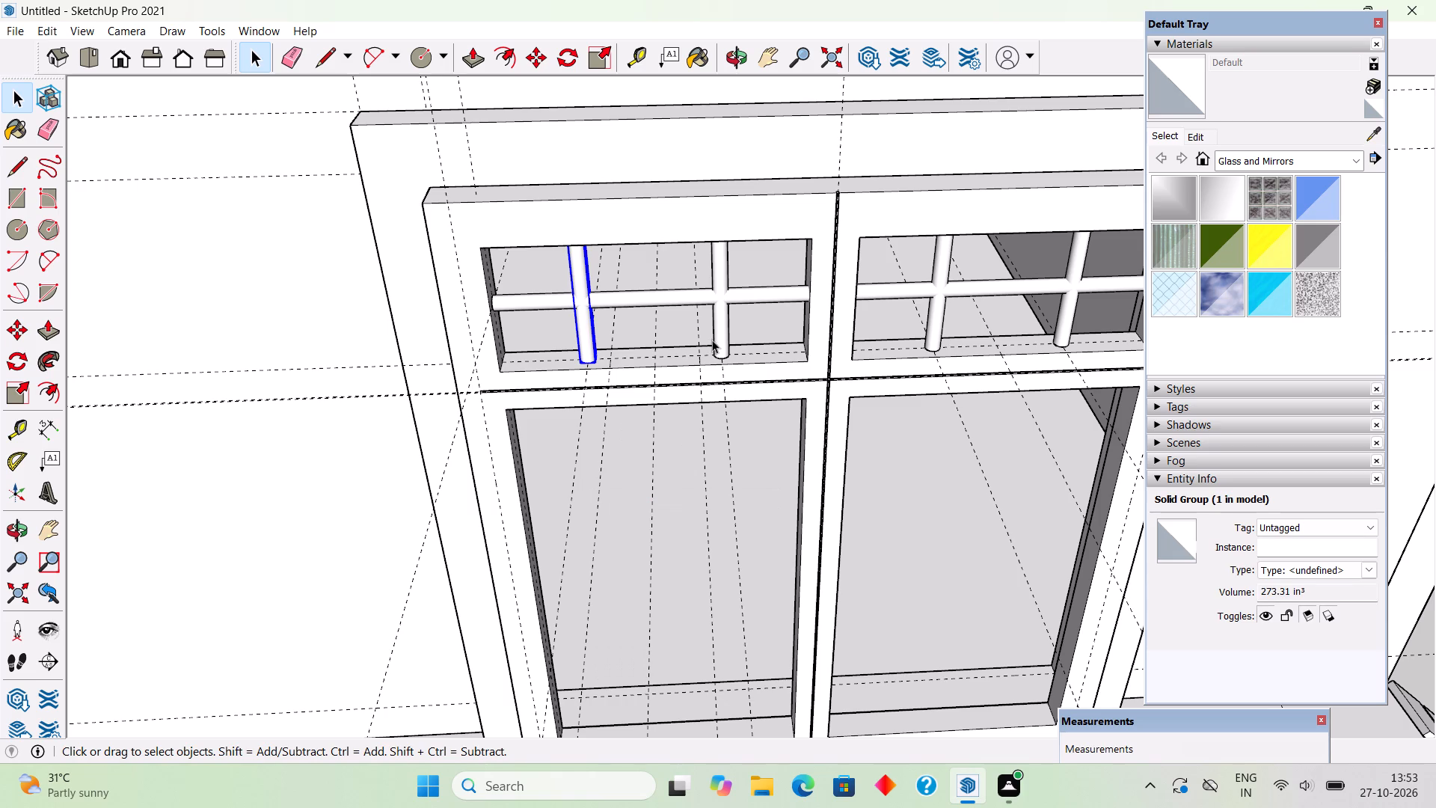
Make the upper-left opening's right vertical bar and the upper-right opening's two vertical bars separate groups.
{"action": "left_click", "coordinate": [715, 335]}
{"action": "double_click", "coordinate": [715, 335]}
{"action": "right_click", "coordinate": [715, 335]}
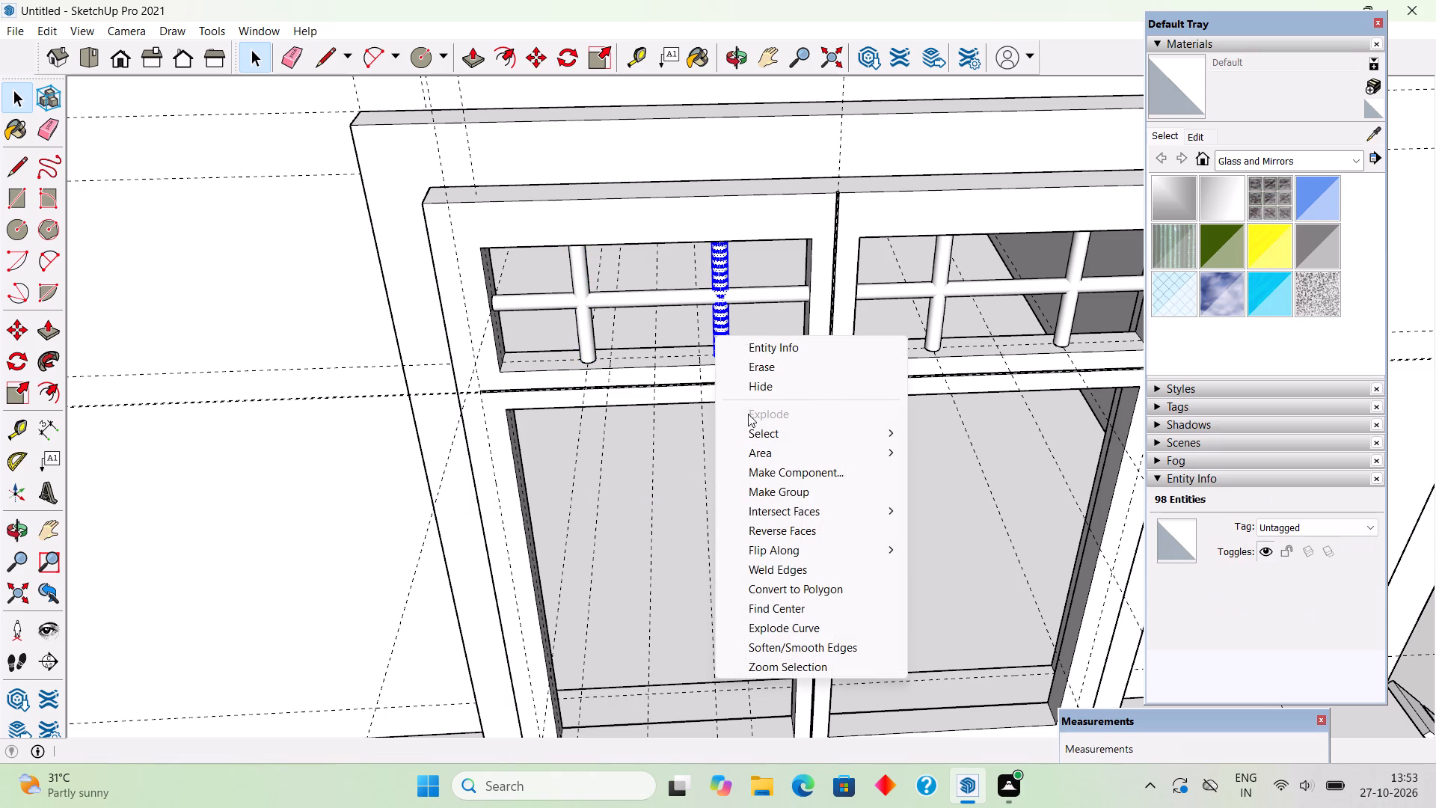
{"action": "left_click", "coordinate": [772, 490]}
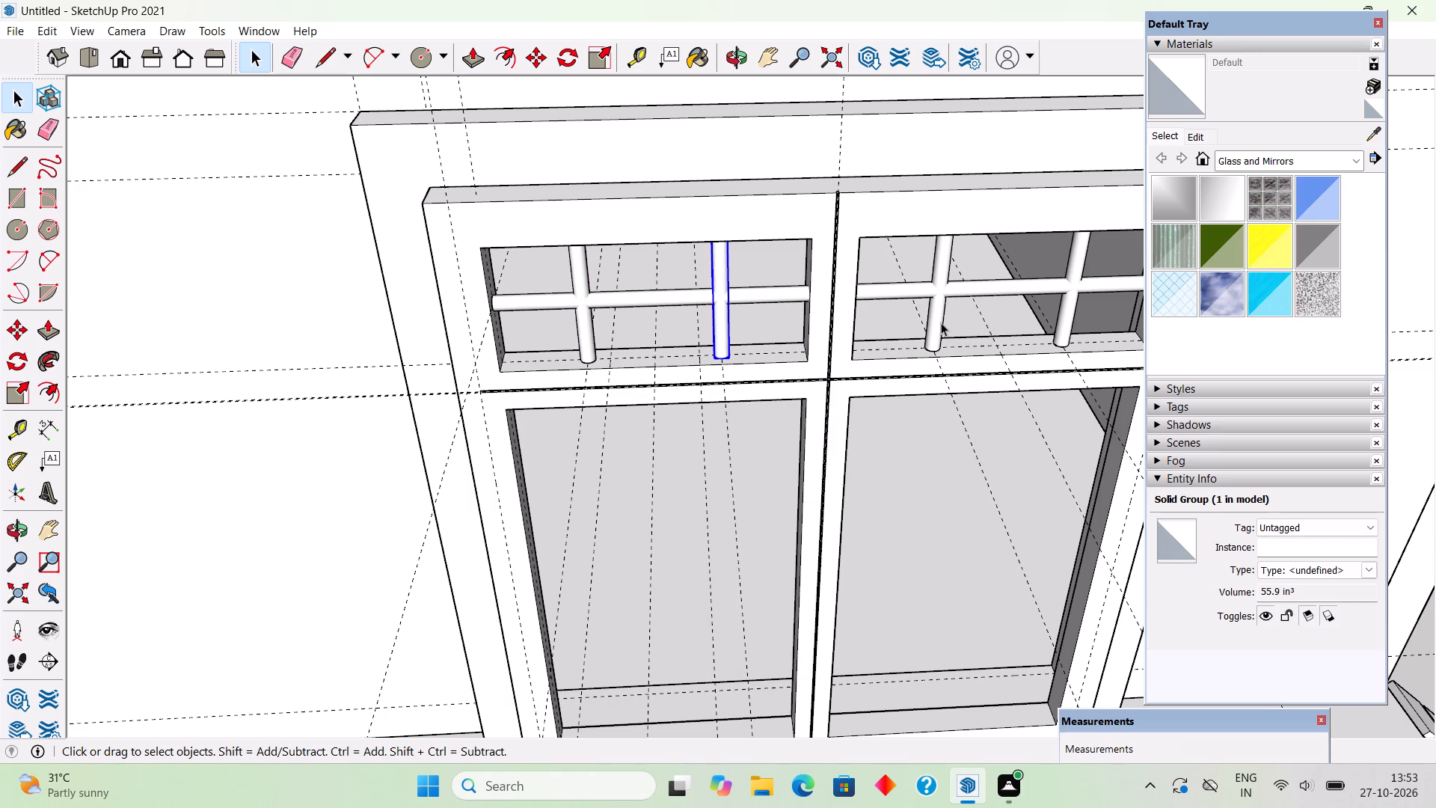
{"action": "triple_click", "coordinate": [940, 321]}
{"action": "right_click", "coordinate": [940, 321]}
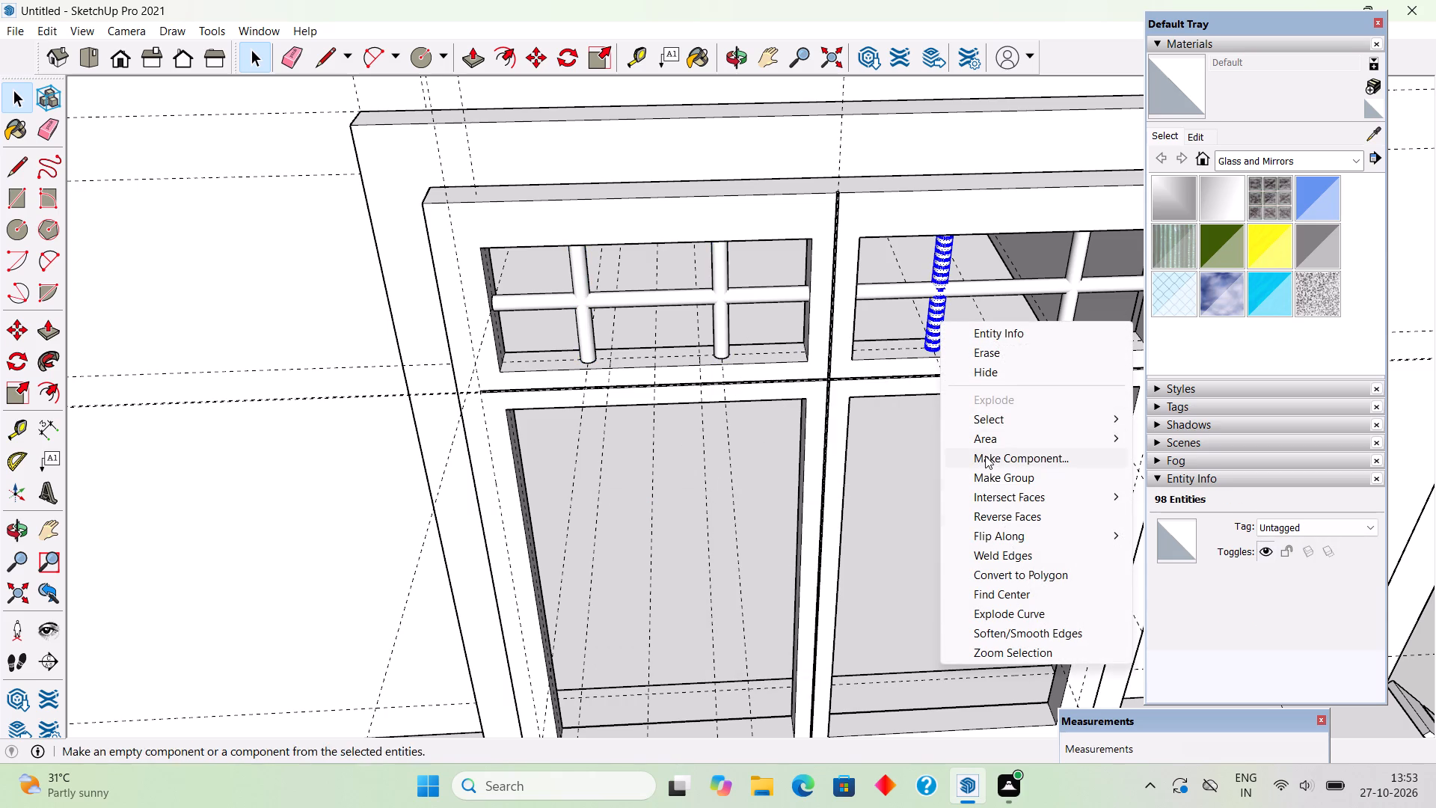
{"action": "left_click", "coordinate": [990, 473]}
{"action": "scroll", "coordinate": [855, 435], "scroll_direction": "down", "scroll_amount": 4}
{"action": "scroll", "coordinate": [954, 351], "scroll_direction": "up", "scroll_amount": 4}
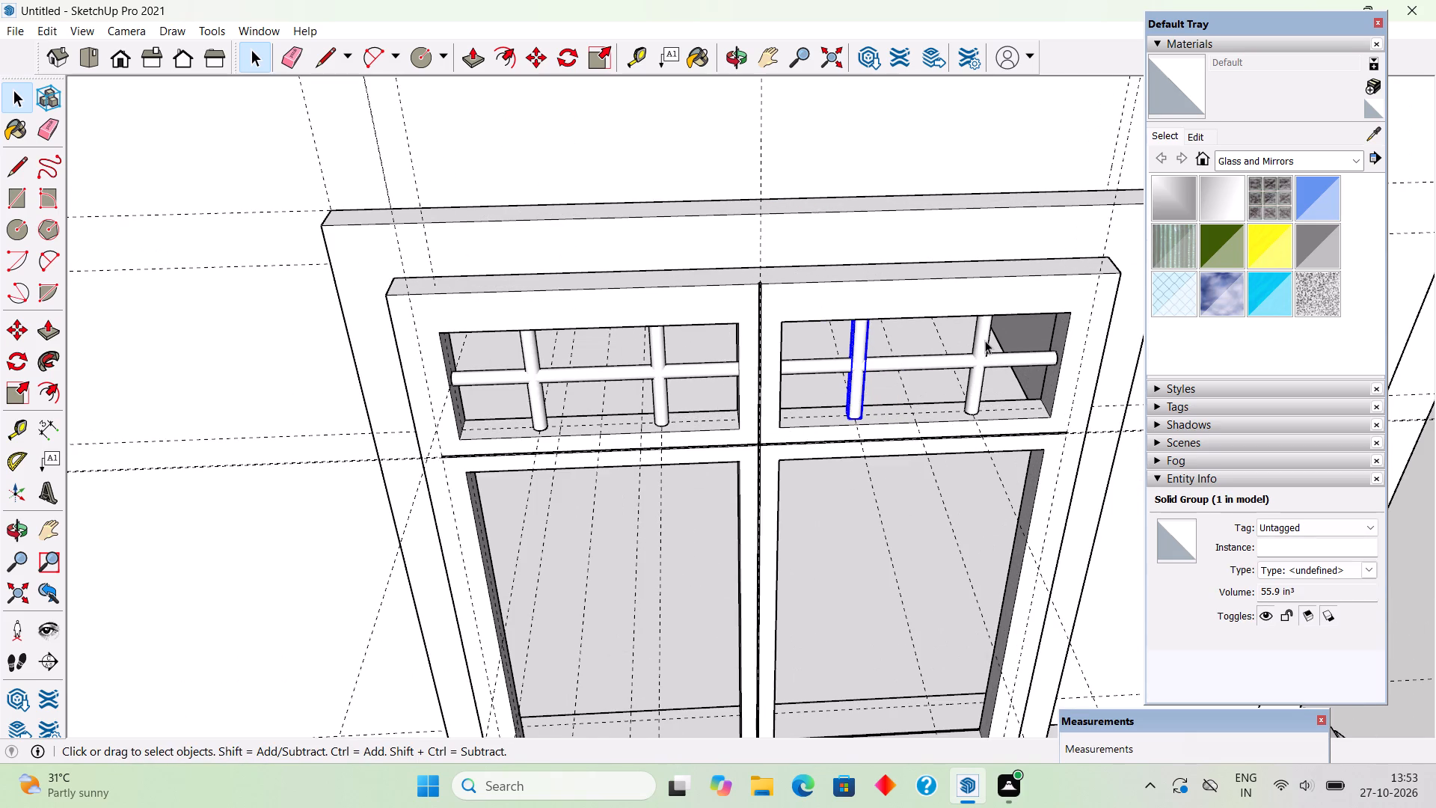
{"action": "triple_click", "coordinate": [985, 340]}
{"action": "right_click", "coordinate": [985, 340]}
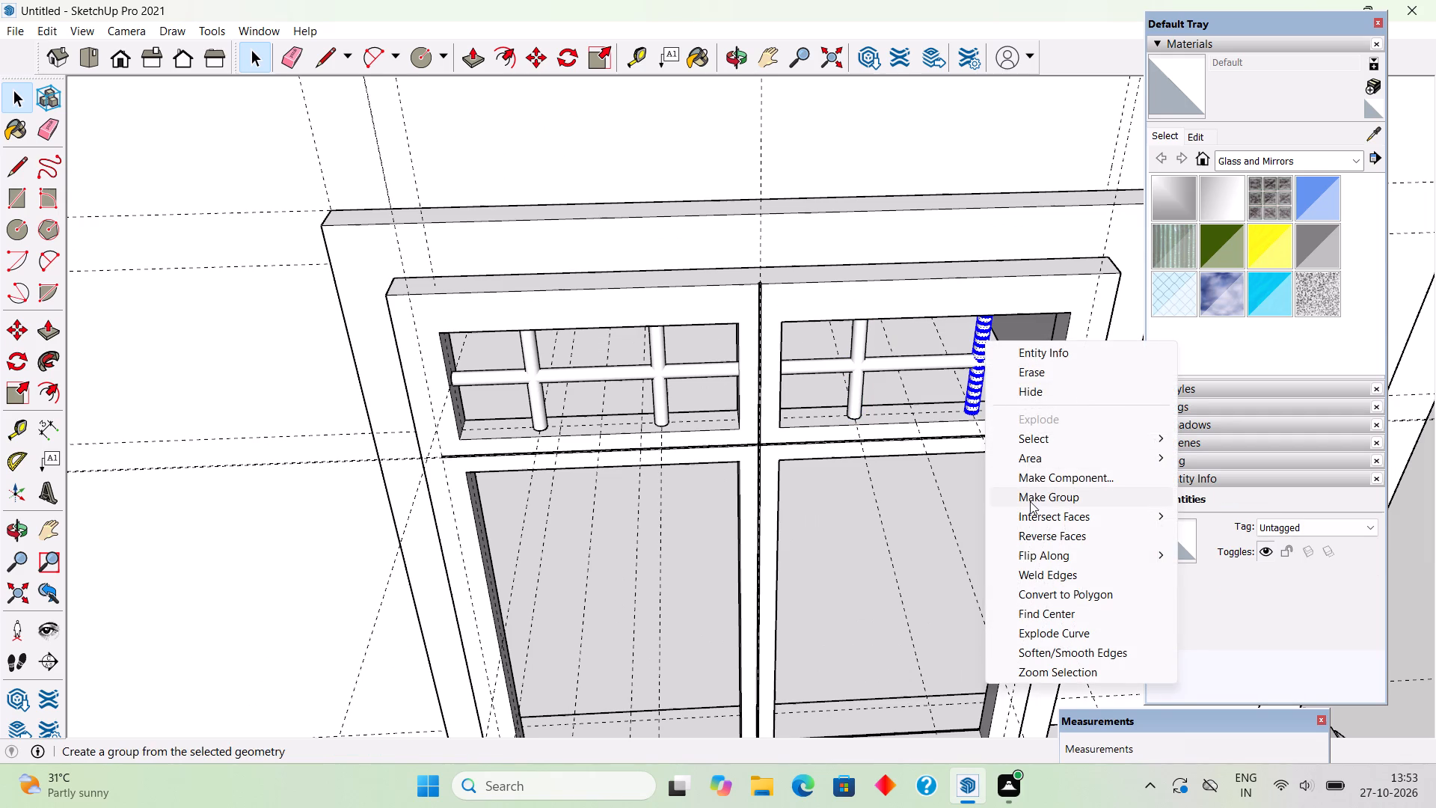
{"action": "left_click", "coordinate": [1030, 501]}
Move the upper-left opening's left vertical bar 1" along the red axis toward the opening's centre.
{"action": "left_click", "coordinate": [543, 402]}
{"action": "scroll", "coordinate": [543, 402], "scroll_direction": "up", "scroll_amount": 2}
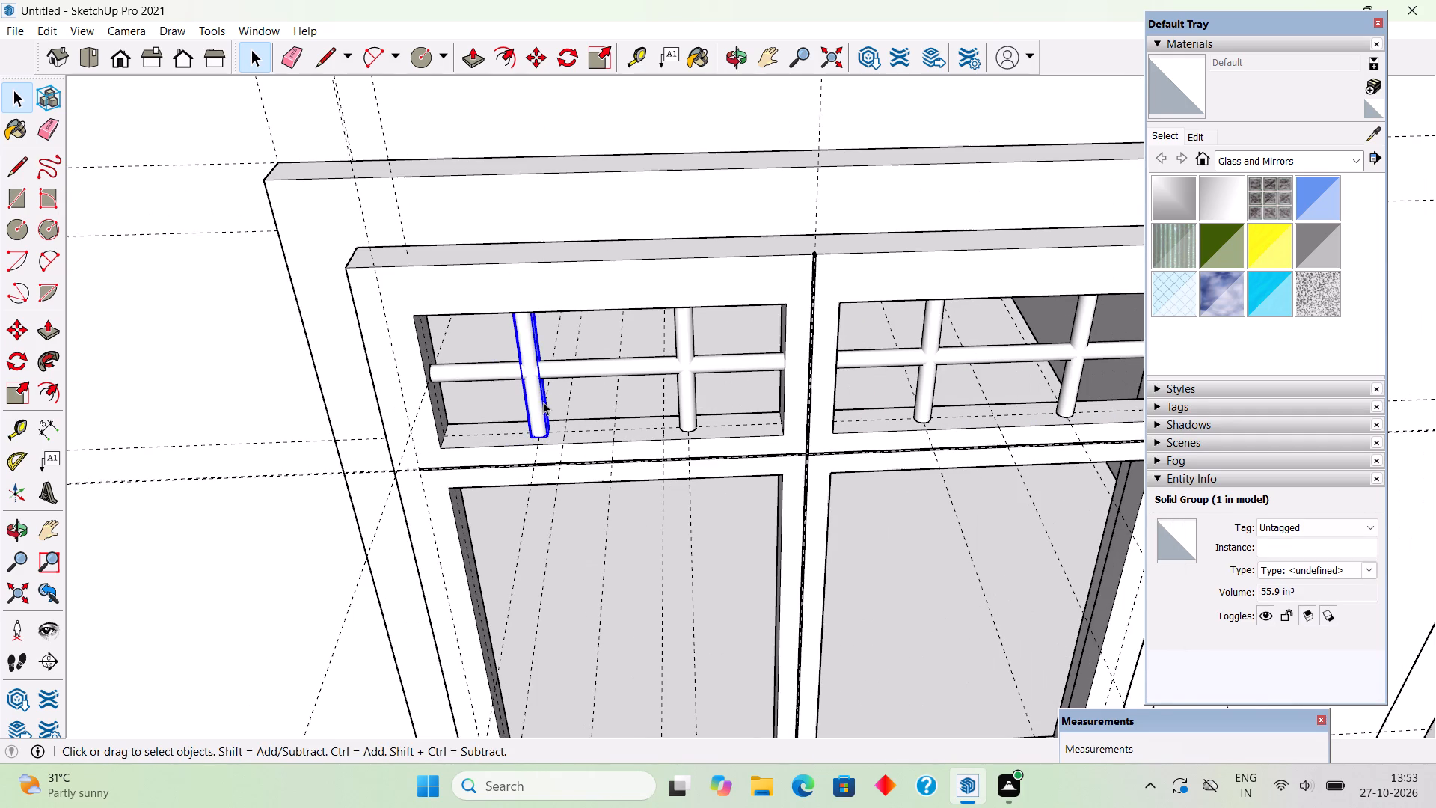
{"action": "key", "text": "m"}
{"action": "left_click", "coordinate": [543, 402]}
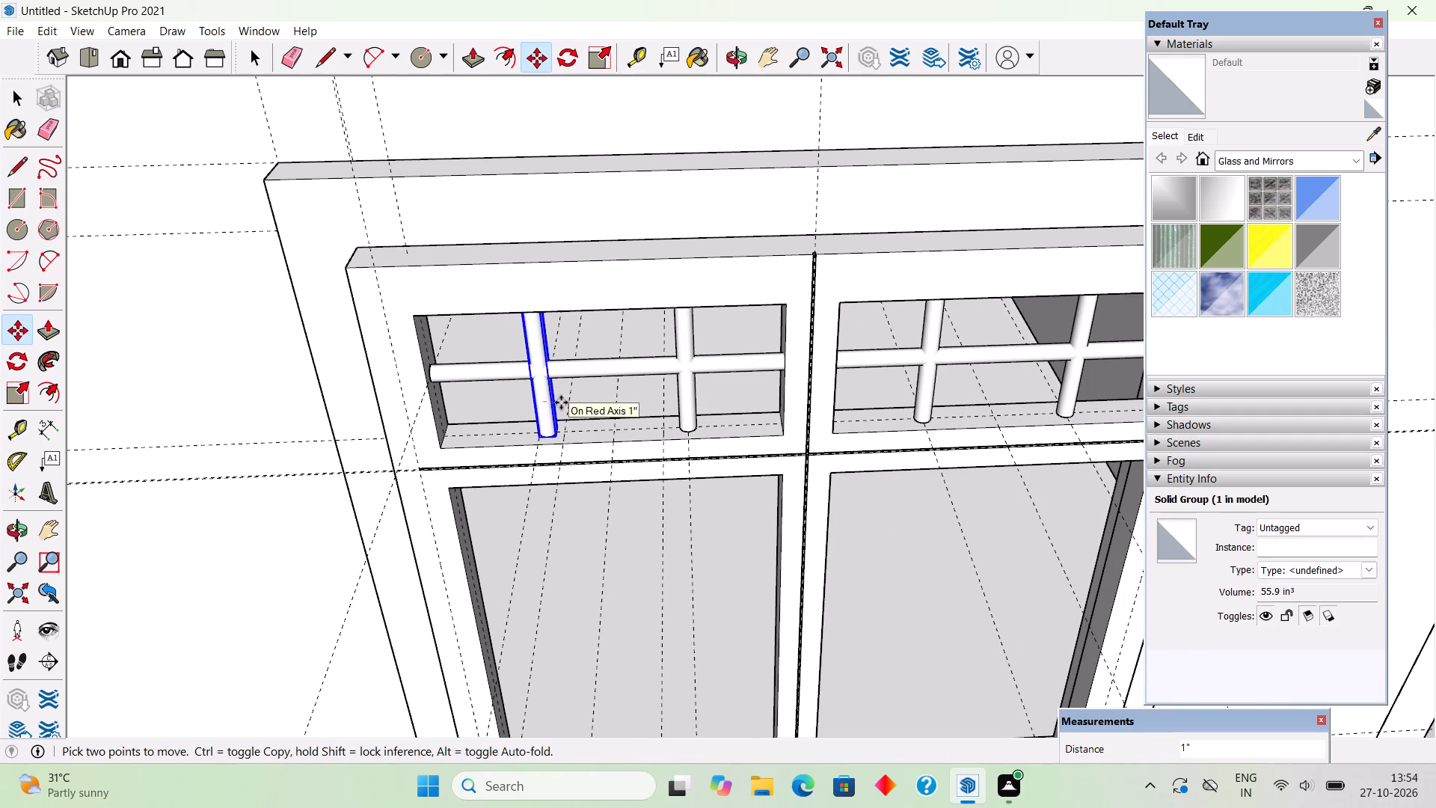
{"action": "left_click", "coordinate": [561, 403]}
{"action": "key", "text": "space"}
Move the upper-left opening's right vertical bar 1" along the red axis toward the opening's centre.
{"action": "left_click", "coordinate": [683, 399]}
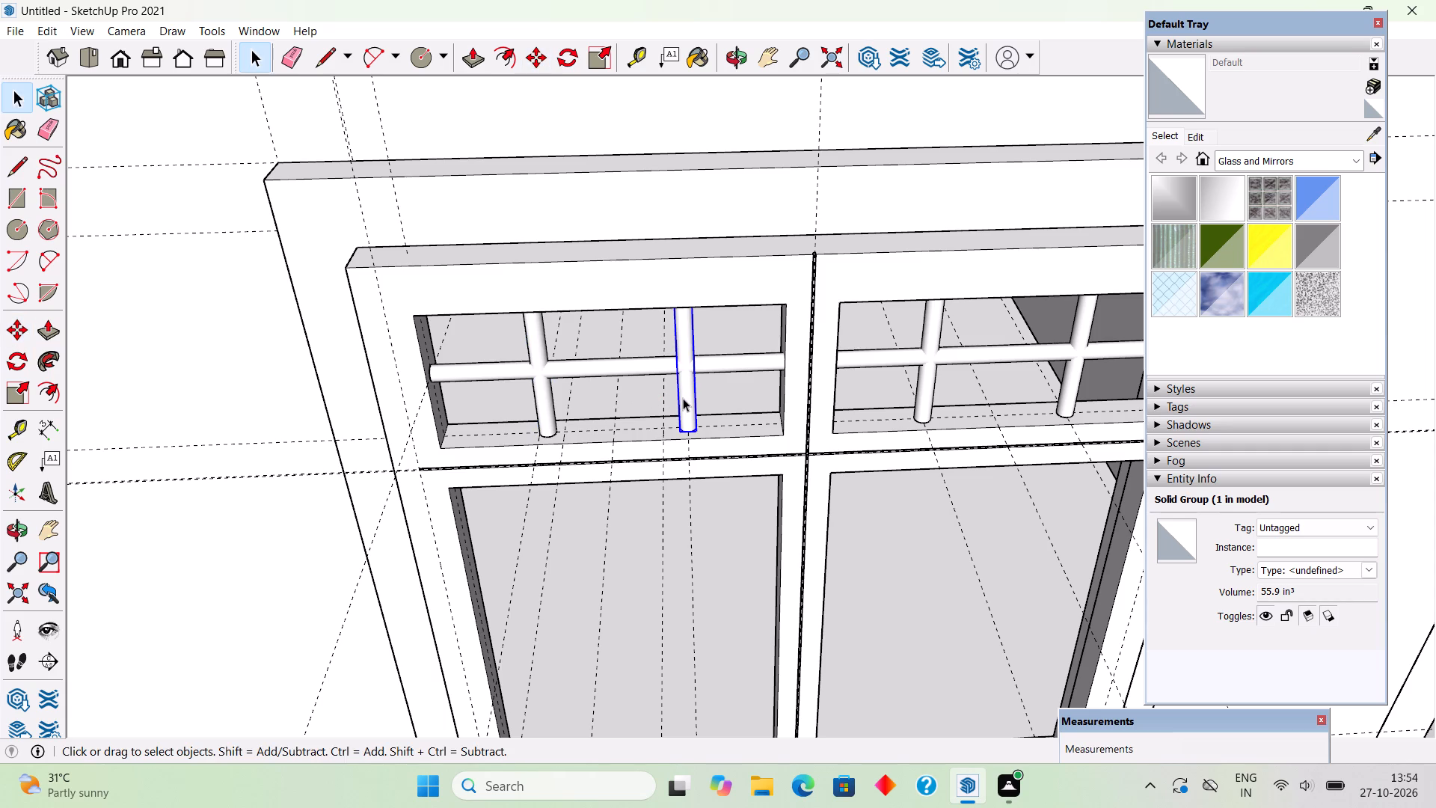
{"action": "key", "text": "m"}
{"action": "left_click", "coordinate": [683, 398]}
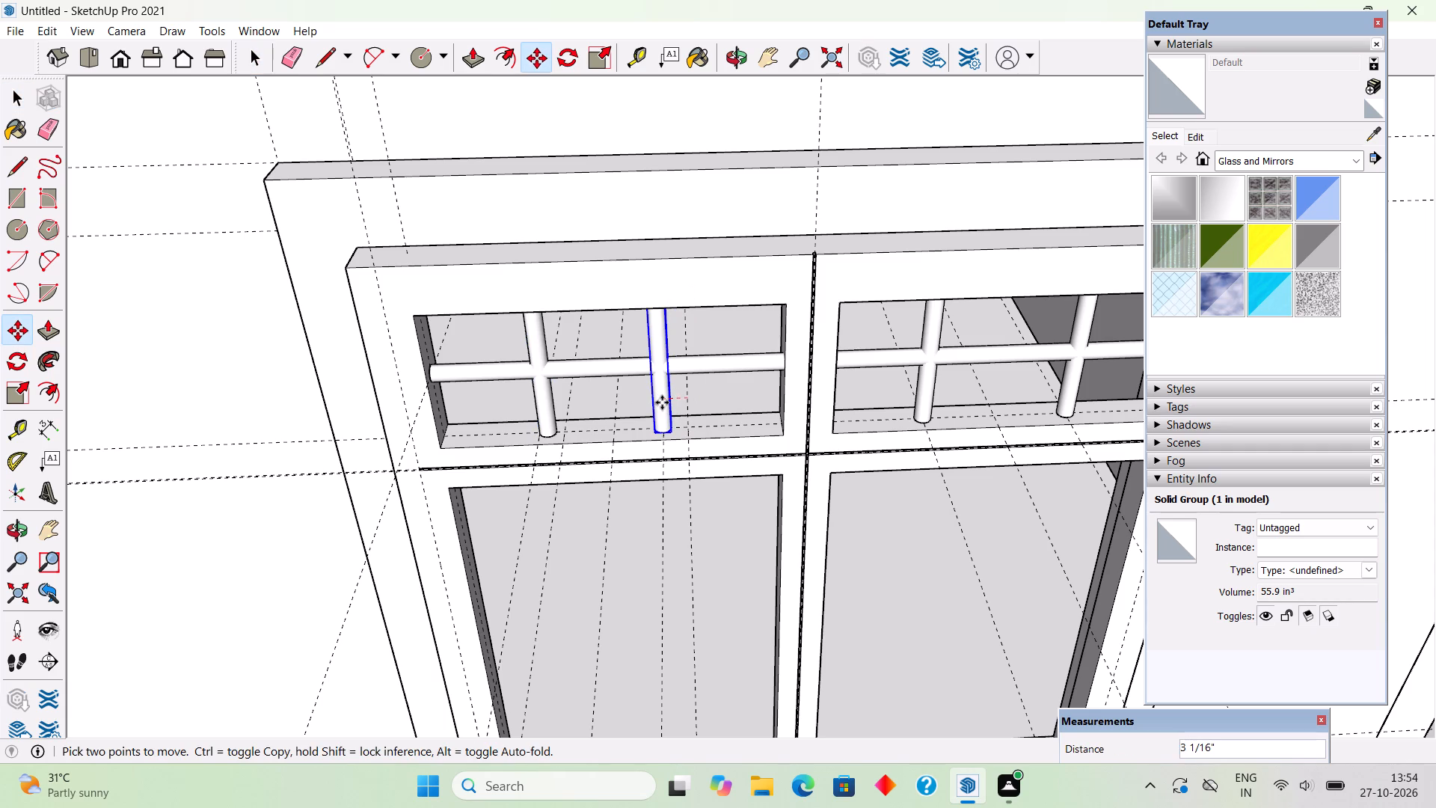
{"action": "type", "text": "1\""}
{"action": "key", "text": "Return"}
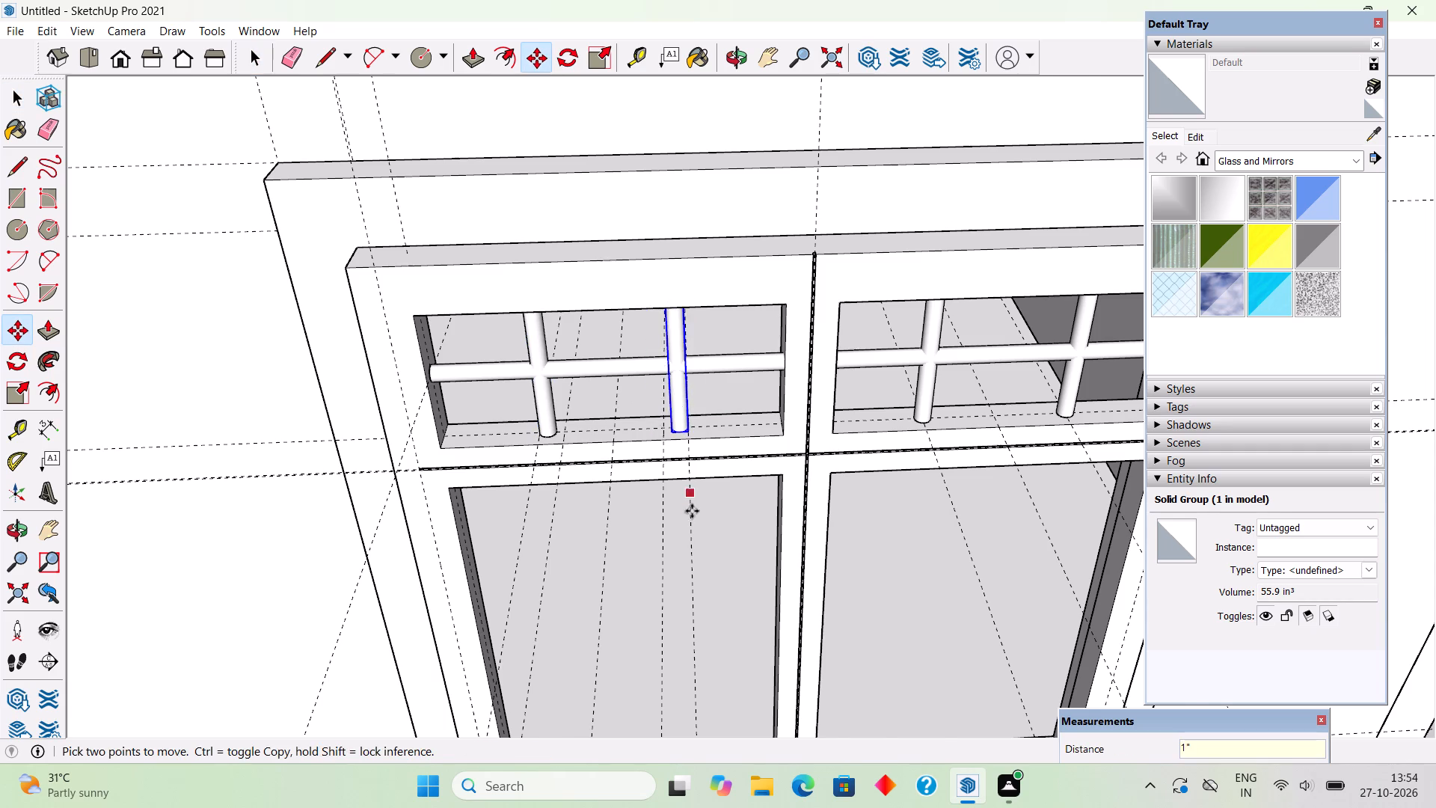
Move the upper-right opening's left vertical bar 1" along the red axis toward the opening's centre.
{"action": "scroll", "coordinate": [692, 521], "scroll_direction": "down", "scroll_amount": 3}
{"action": "middle_click_drag", "start_coordinate": [758, 521], "coordinate": [782, 351]}
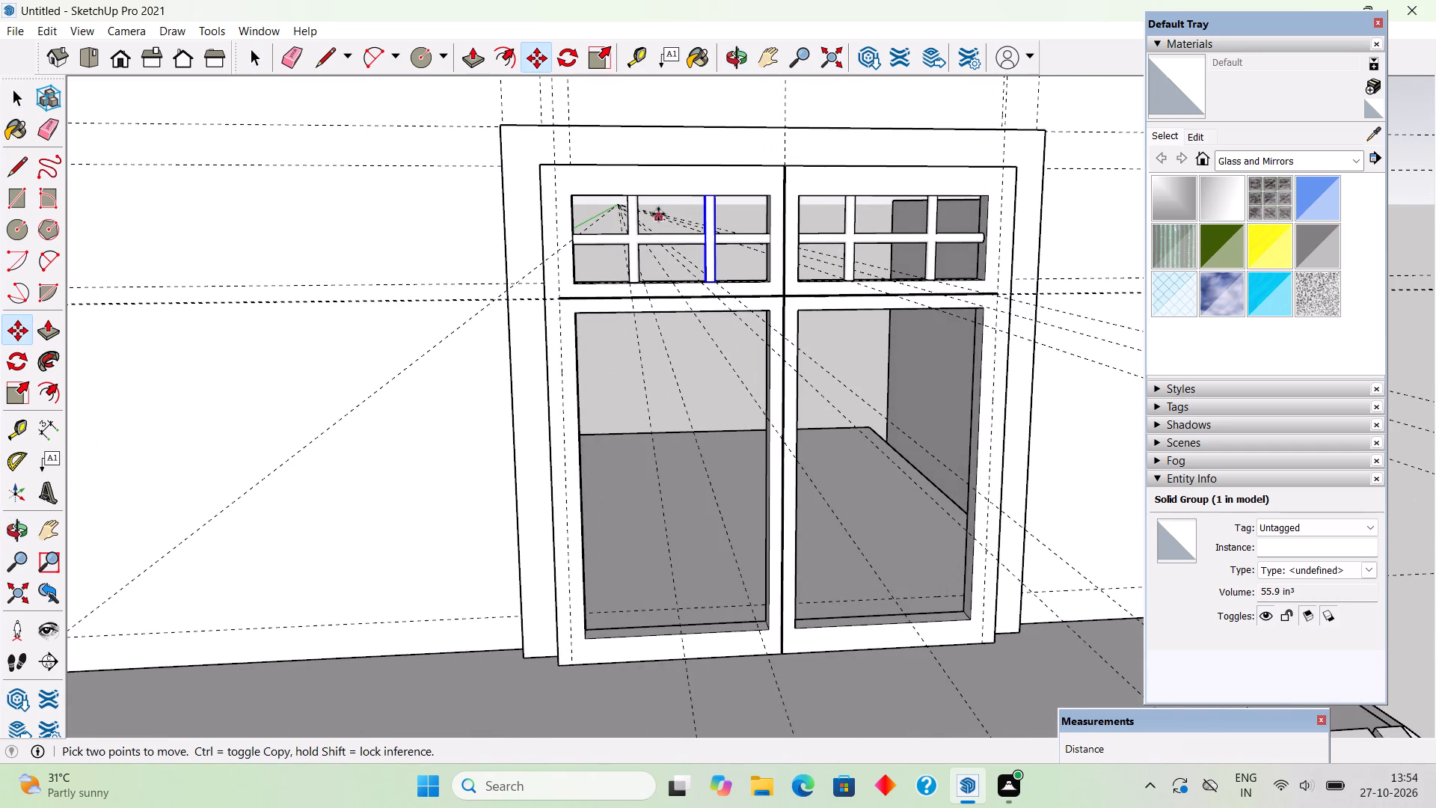
{"action": "scroll", "coordinate": [658, 214], "scroll_direction": "up", "scroll_amount": 4}
{"action": "scroll", "coordinate": [659, 236], "scroll_direction": "down", "scroll_amount": 5}
{"action": "middle_click_drag", "start_coordinate": [645, 331], "coordinate": [623, 408]}
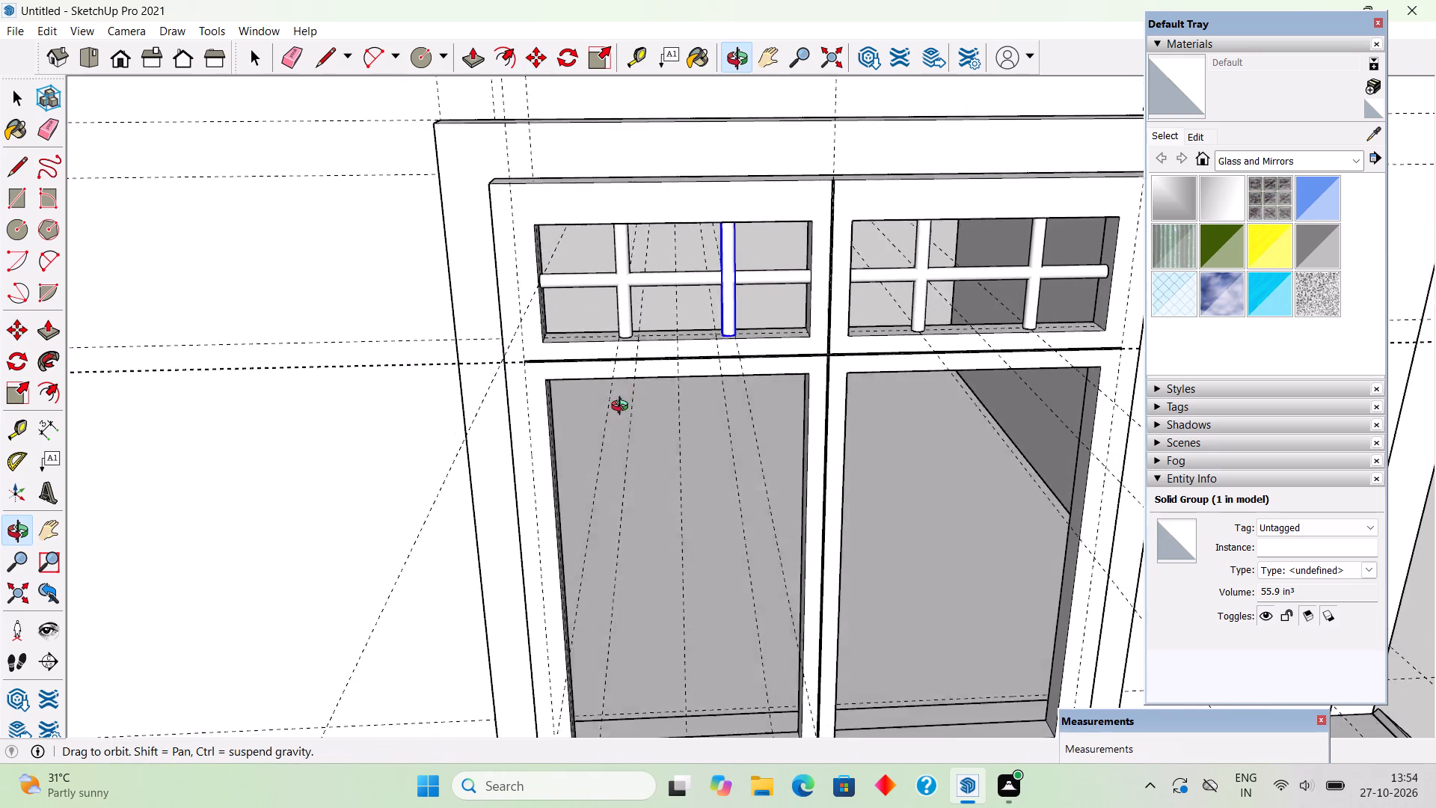
{"action": "middle_click_drag", "start_coordinate": [623, 408], "coordinate": [623, 447]}
{"action": "scroll", "coordinate": [625, 421], "scroll_direction": "down", "scroll_amount": 2}
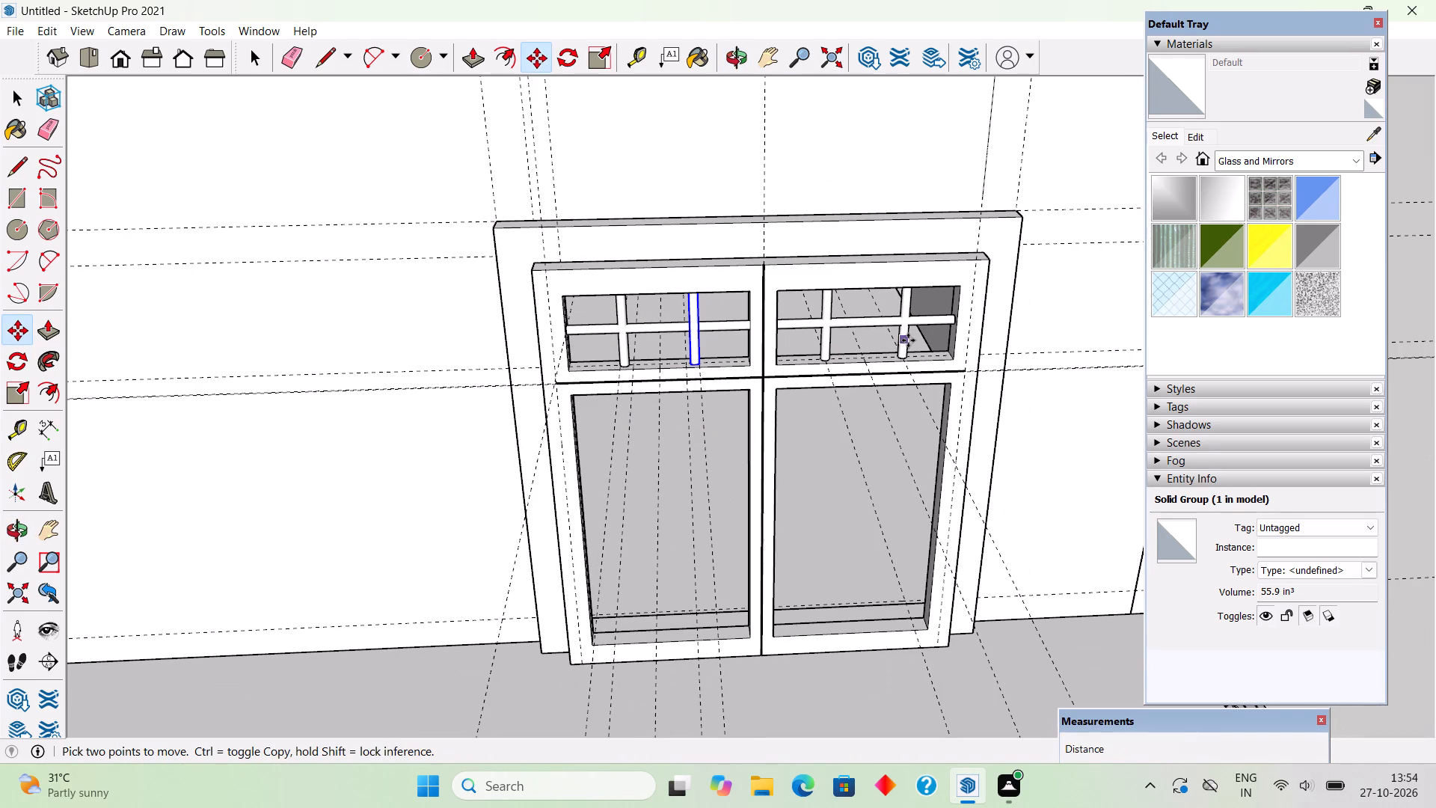
{"action": "key", "text": "space"}
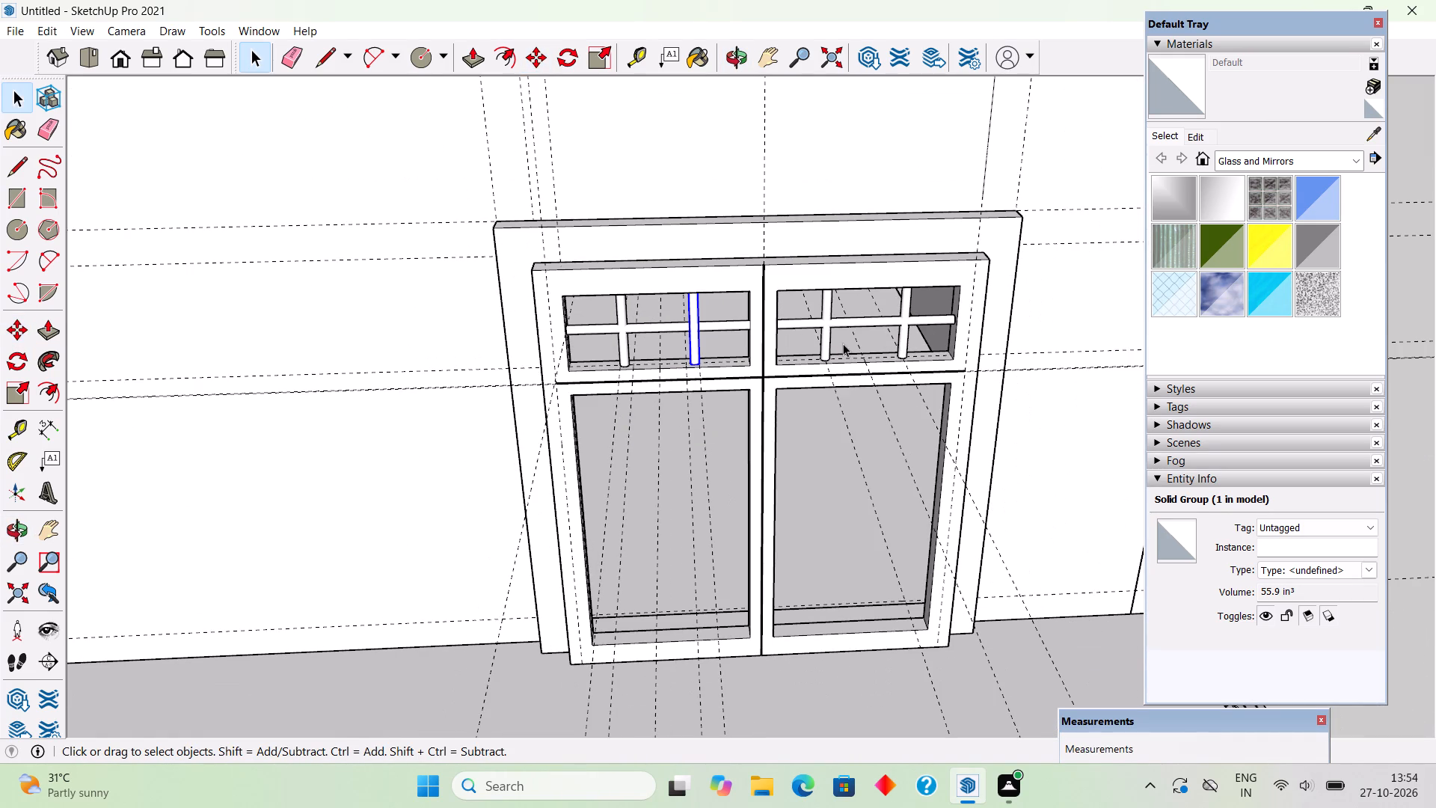
{"action": "left_click", "coordinate": [825, 336]}
{"action": "key", "text": "m"}
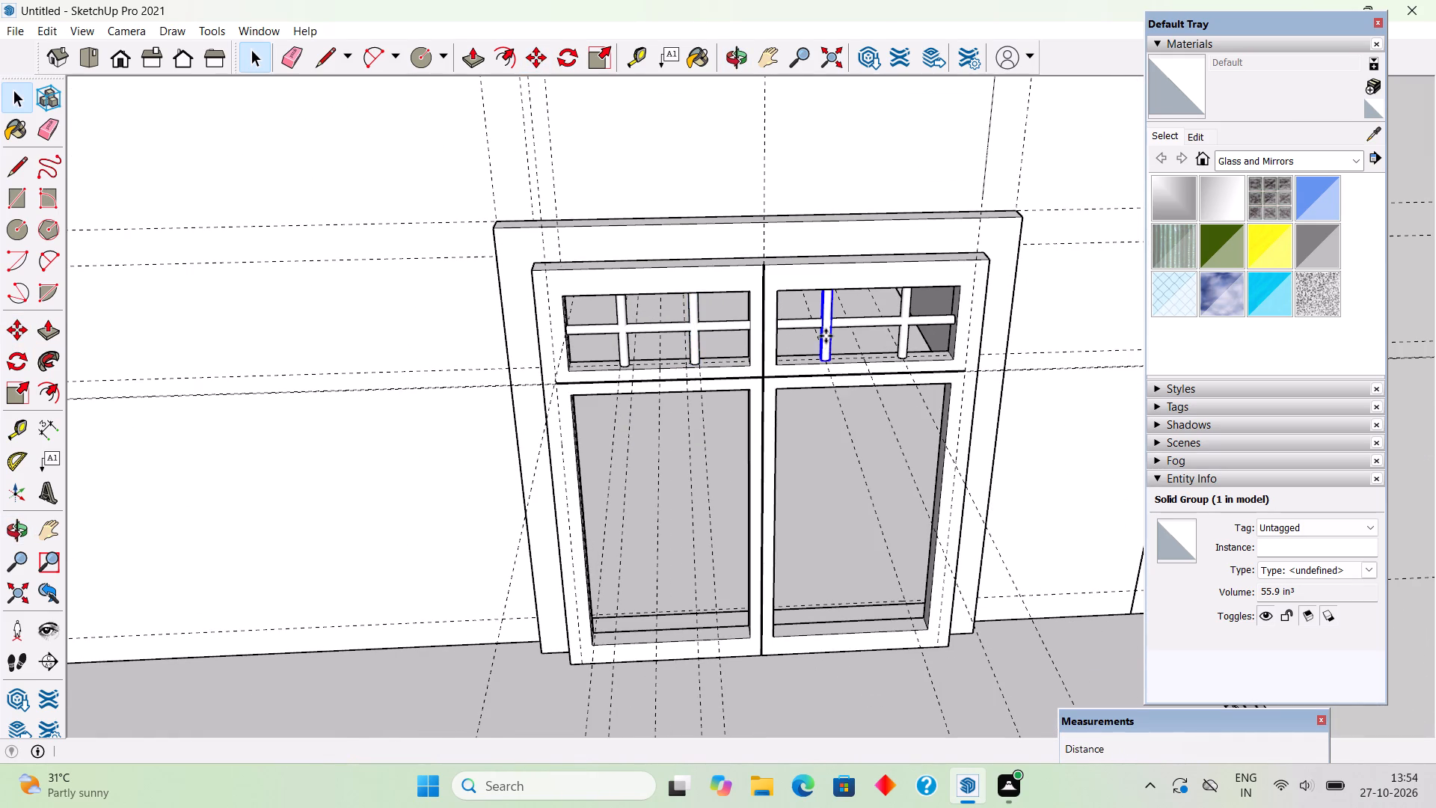
{"action": "left_click", "coordinate": [826, 336]}
{"action": "type", "text": "1\""}
{"action": "key", "text": "Return"}
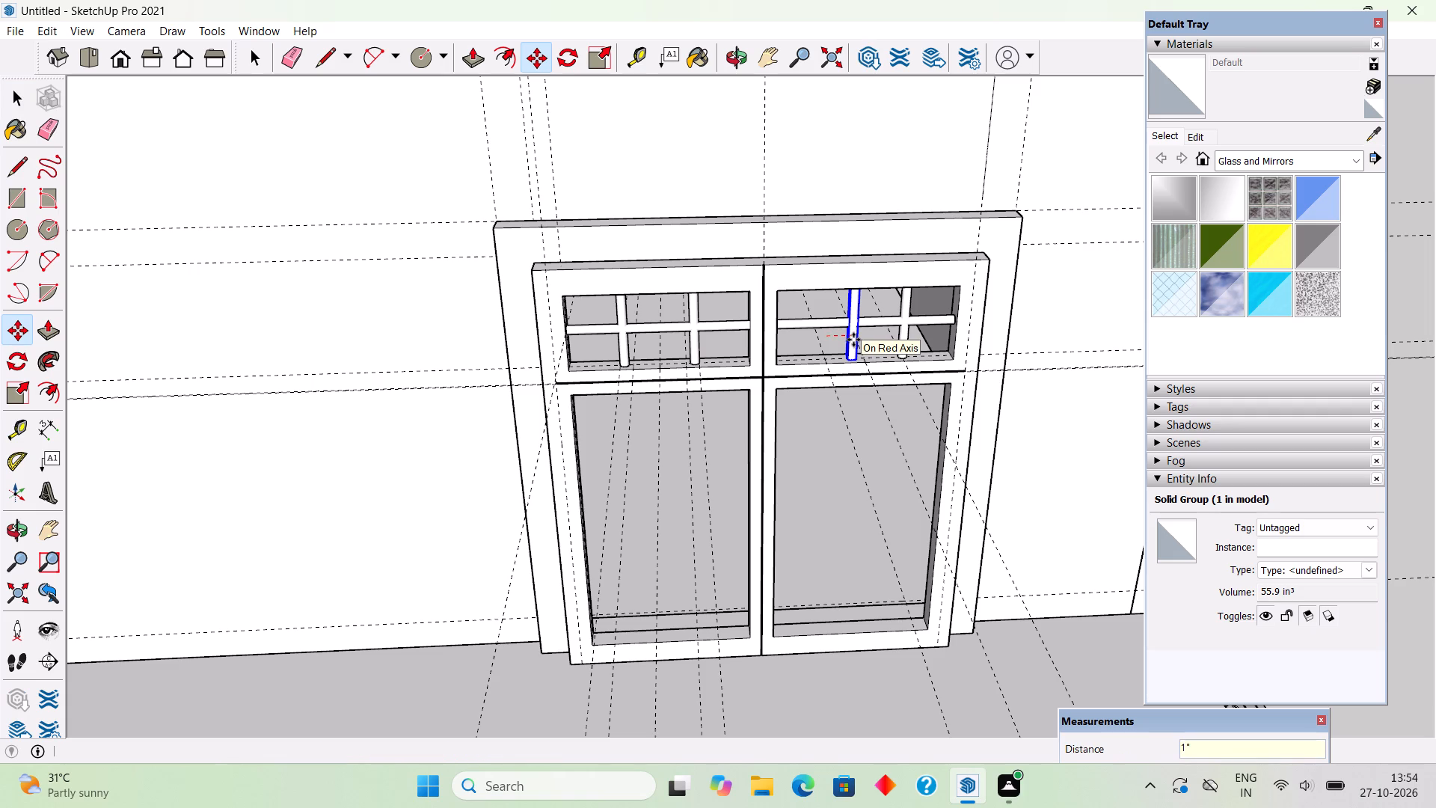
{"action": "key", "text": "space"}
Move the upper-right opening's right vertical bar 1" along the red axis toward the opening's centre.
{"action": "left_click", "coordinate": [903, 332]}
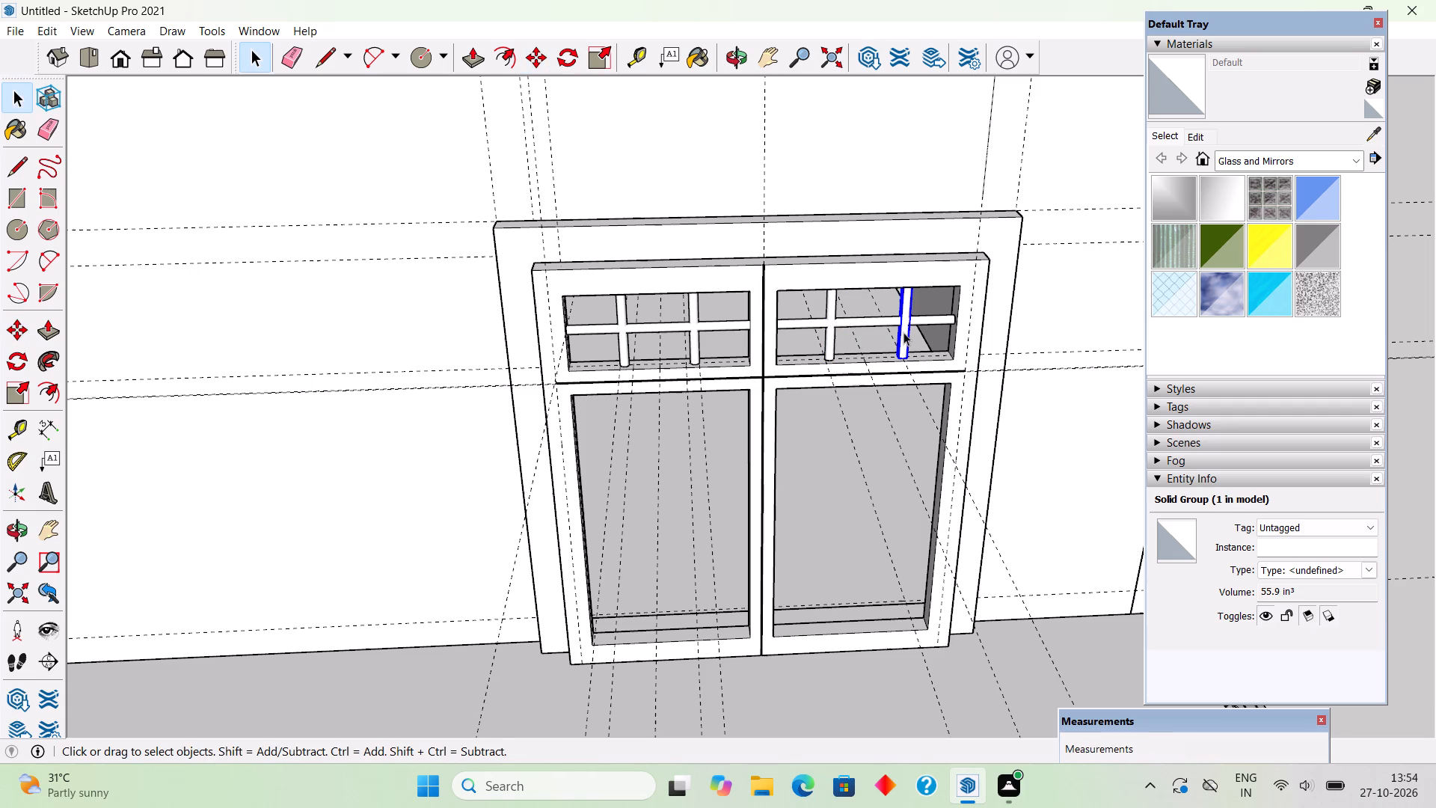
{"action": "key", "text": "m"}
{"action": "key", "text": "m"}
{"action": "left_click", "coordinate": [903, 332]}
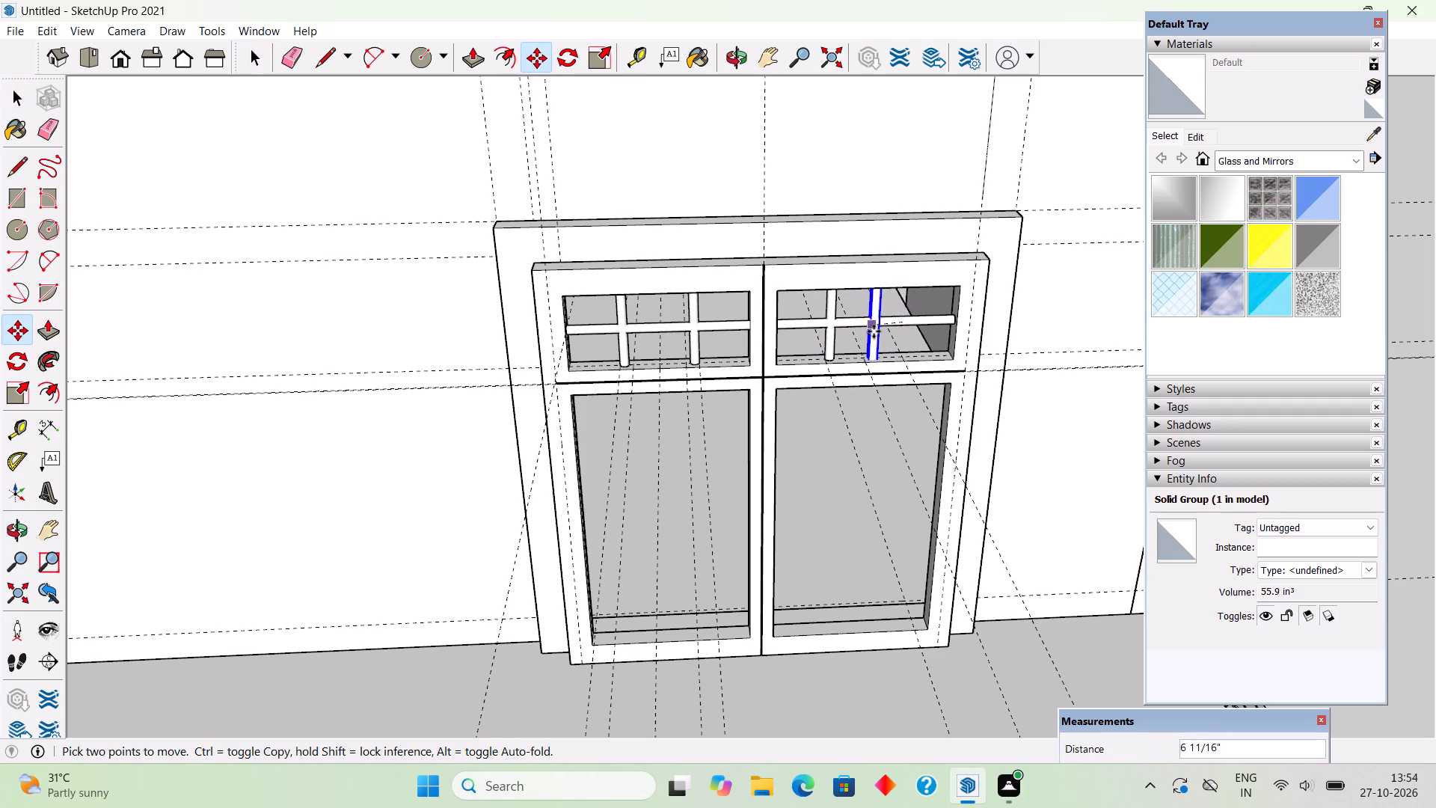
{"action": "type", "text": "1\""}
{"action": "key", "text": "Return"}
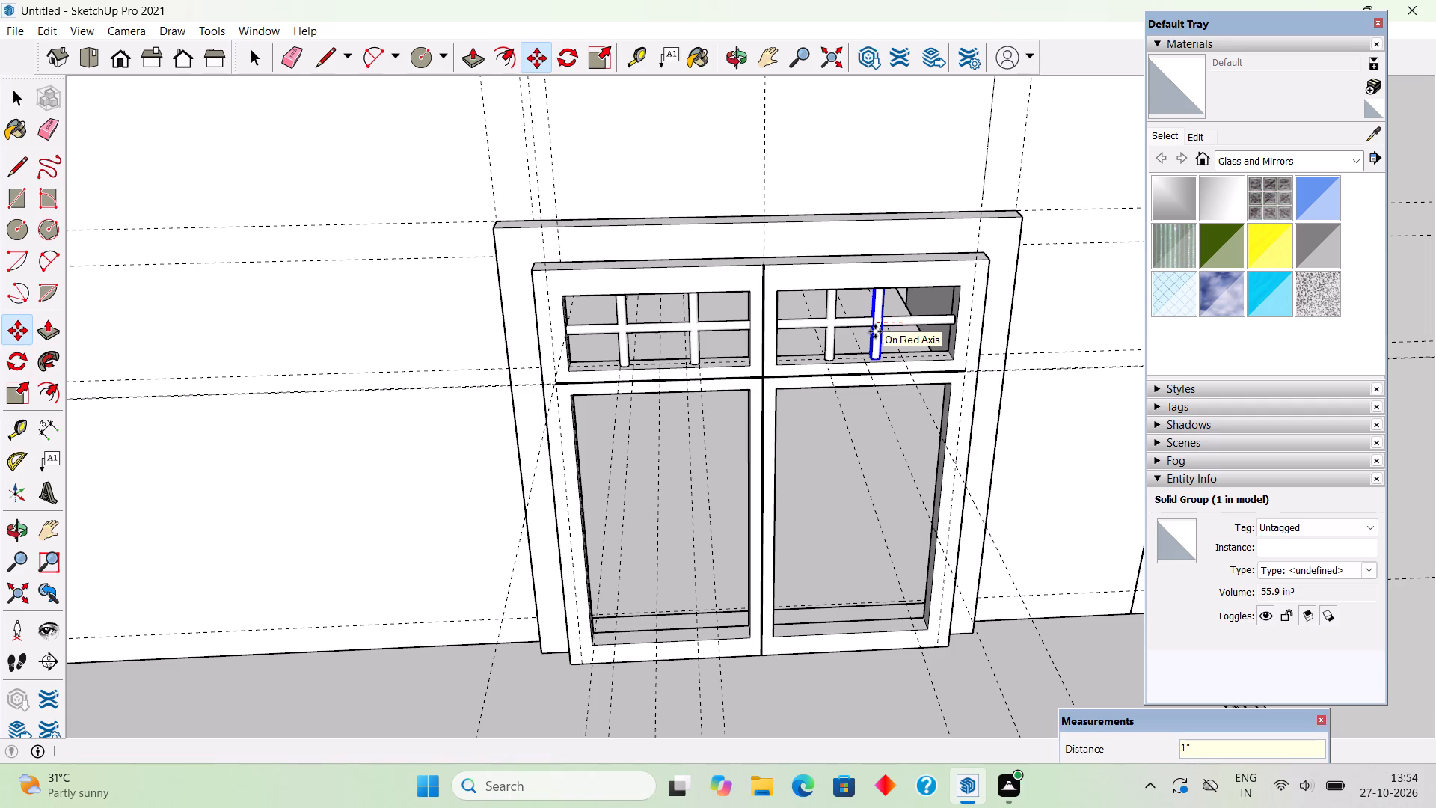
{"action": "key", "text": "space"}
Draw corner-to-corner rectangles over the window's two upper openings, the left one 3' 5" by 1' 6".
{"action": "scroll", "coordinate": [875, 334], "scroll_direction": "down", "scroll_amount": 8}
{"action": "left_click", "coordinate": [859, 197]}
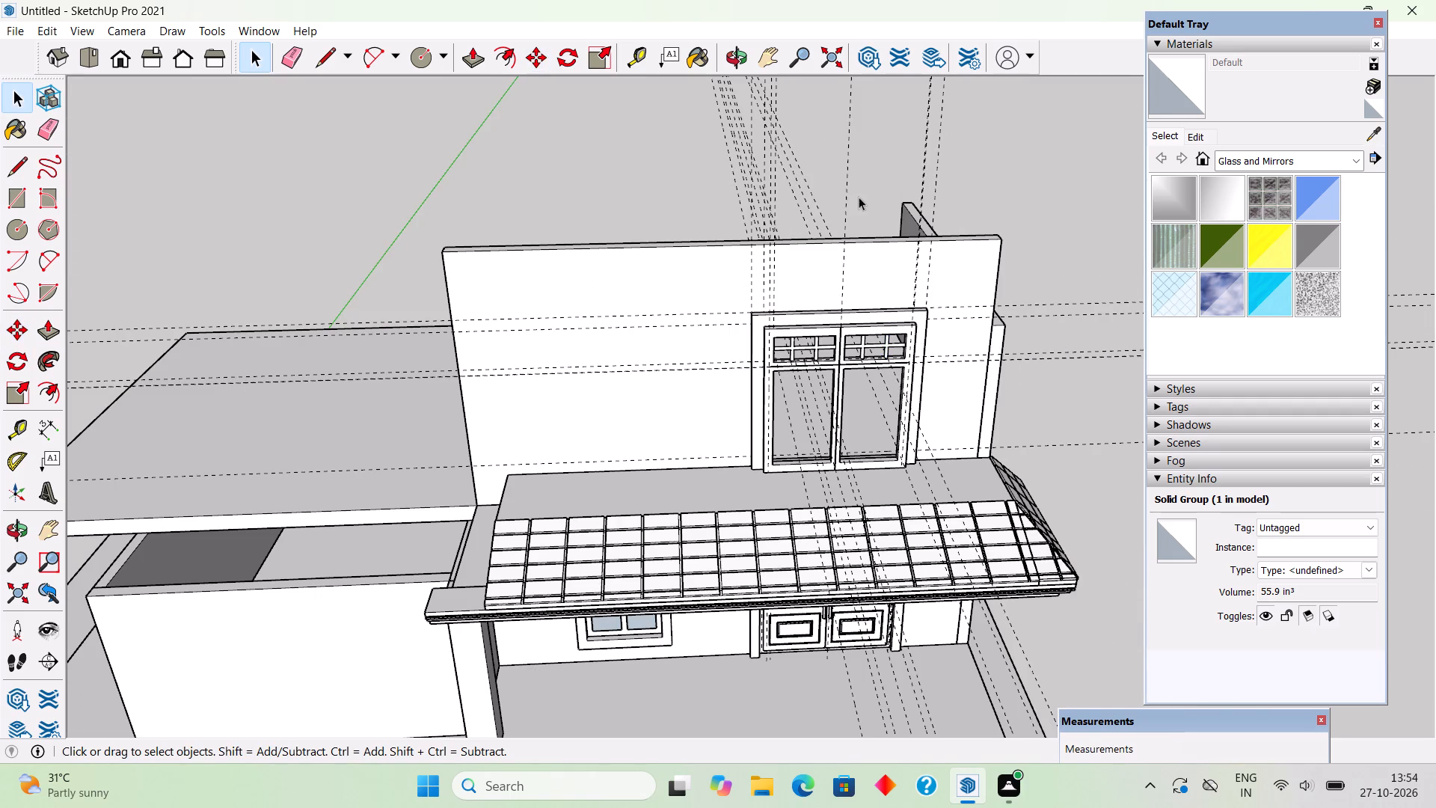
{"action": "middle_click_drag", "start_coordinate": [951, 360], "coordinate": [906, 195]}
{"action": "scroll", "coordinate": [855, 168], "scroll_direction": "up", "scroll_amount": 7}
{"action": "middle_click_drag", "start_coordinate": [868, 343], "coordinate": [897, 358]}
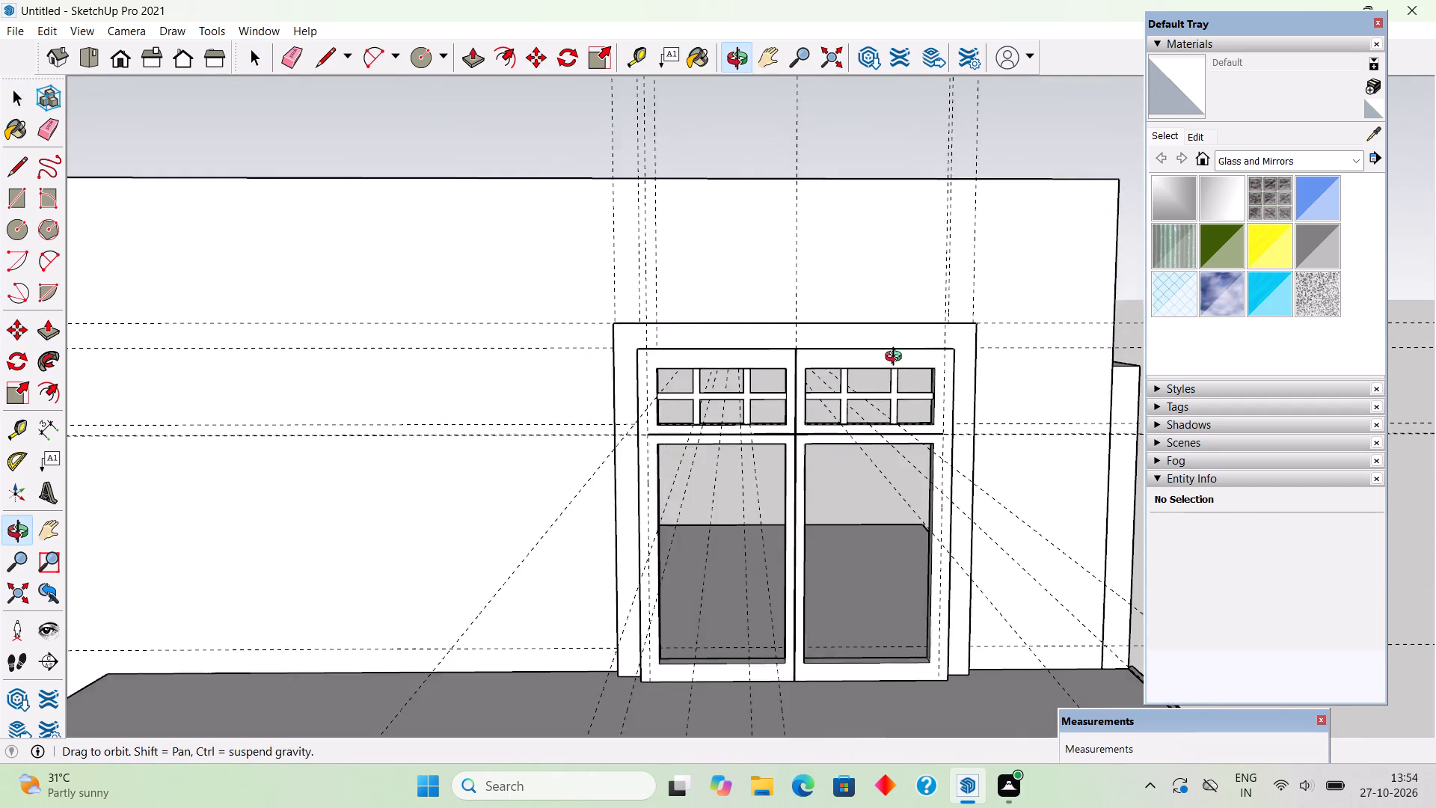
{"action": "middle_click_drag", "start_coordinate": [897, 358], "coordinate": [909, 369]}
{"action": "scroll", "coordinate": [909, 369], "scroll_direction": "up", "scroll_amount": 2}
{"action": "scroll", "coordinate": [909, 369], "scroll_direction": "down", "scroll_amount": 2}
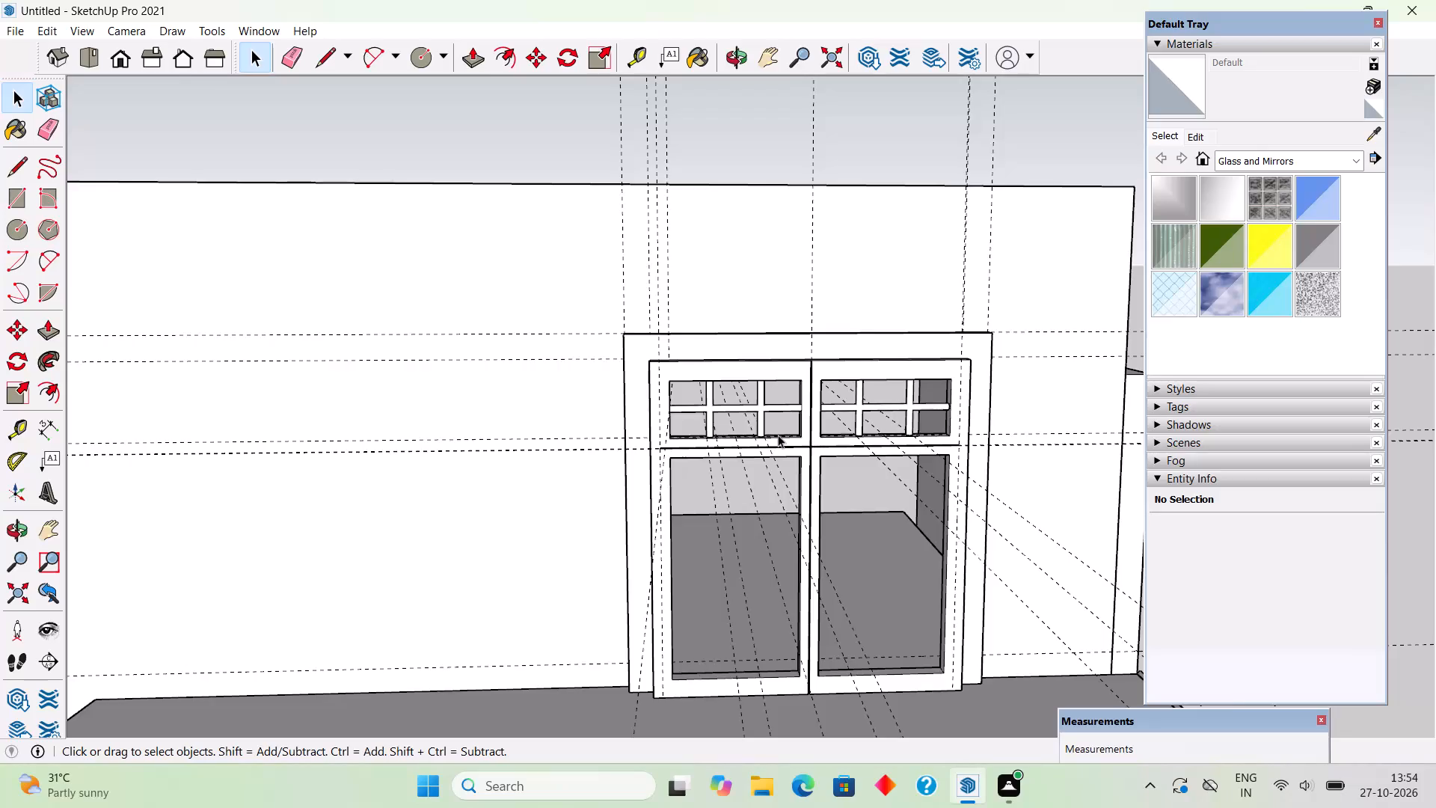
{"action": "scroll", "coordinate": [778, 435], "scroll_direction": "up", "scroll_amount": 5}
{"action": "key", "text": "r"}
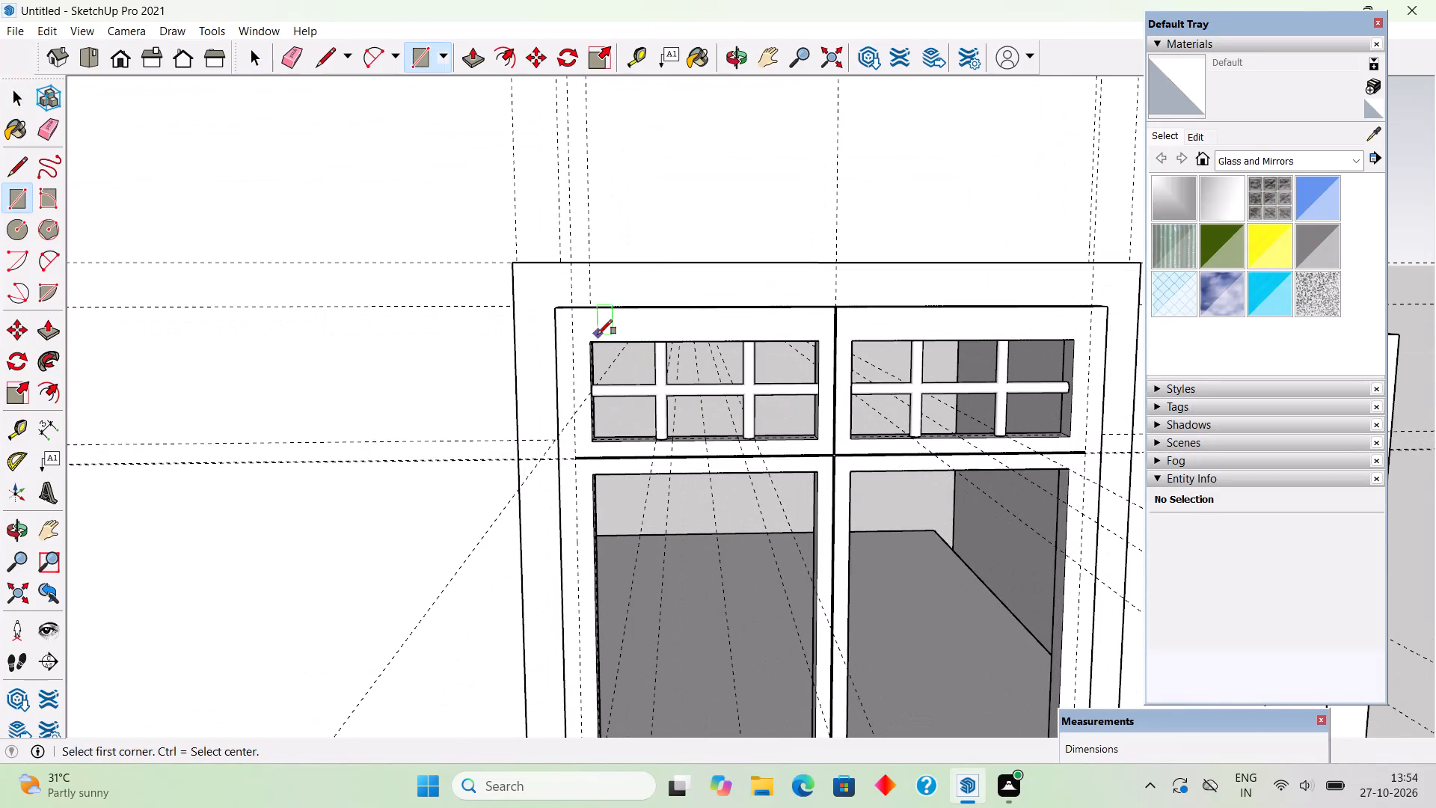
{"action": "left_click", "coordinate": [589, 343]}
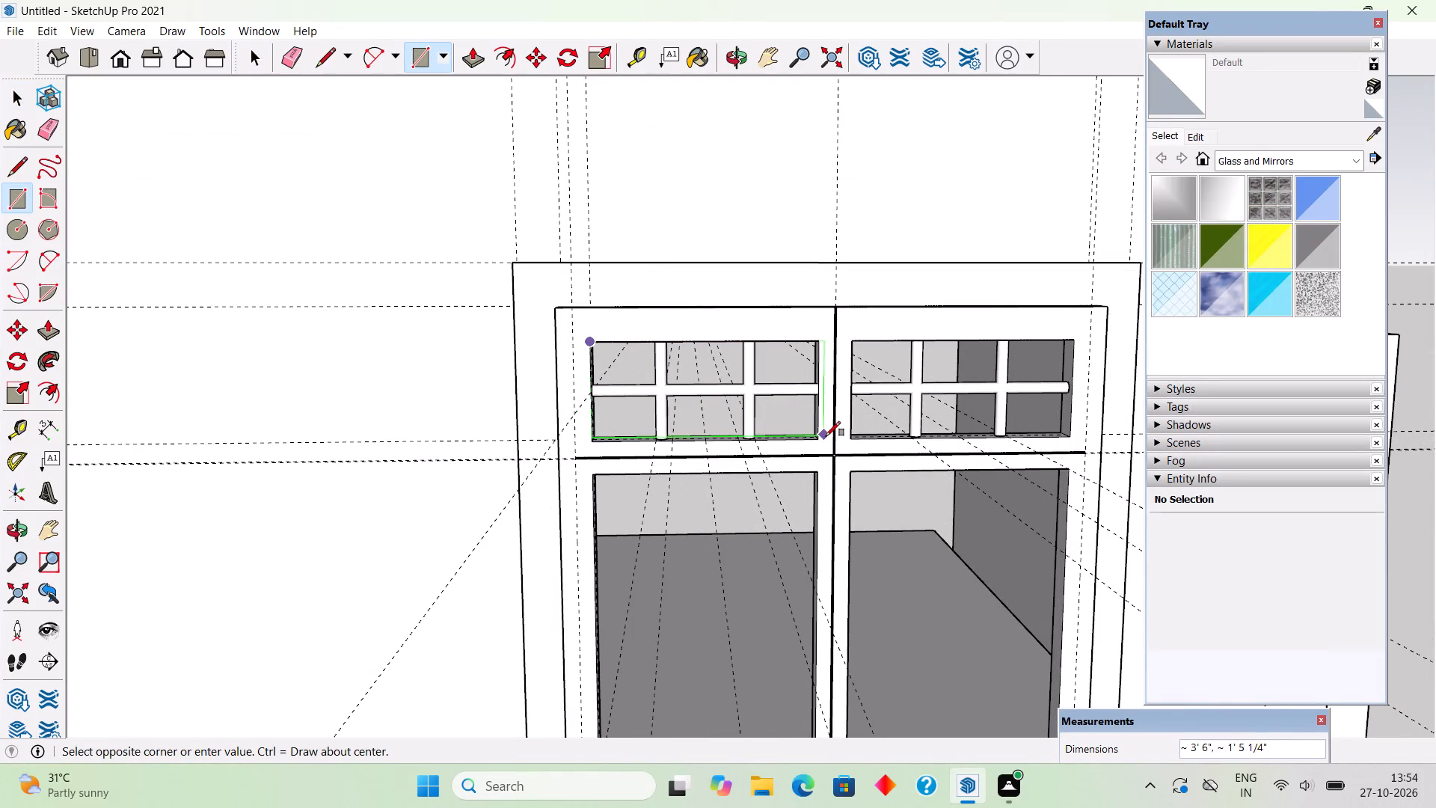
{"action": "left_click", "coordinate": [813, 441]}
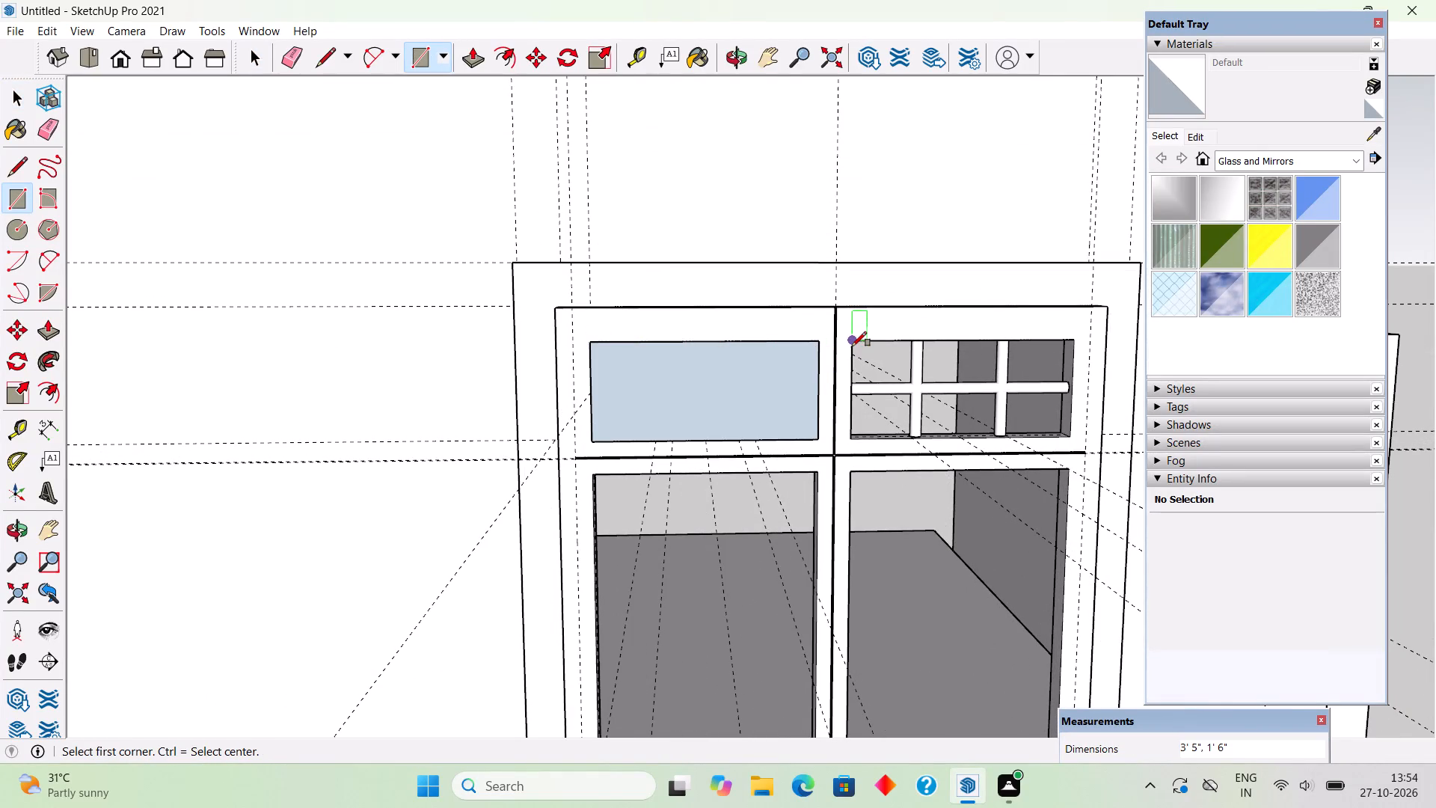
{"action": "left_click", "coordinate": [853, 346]}
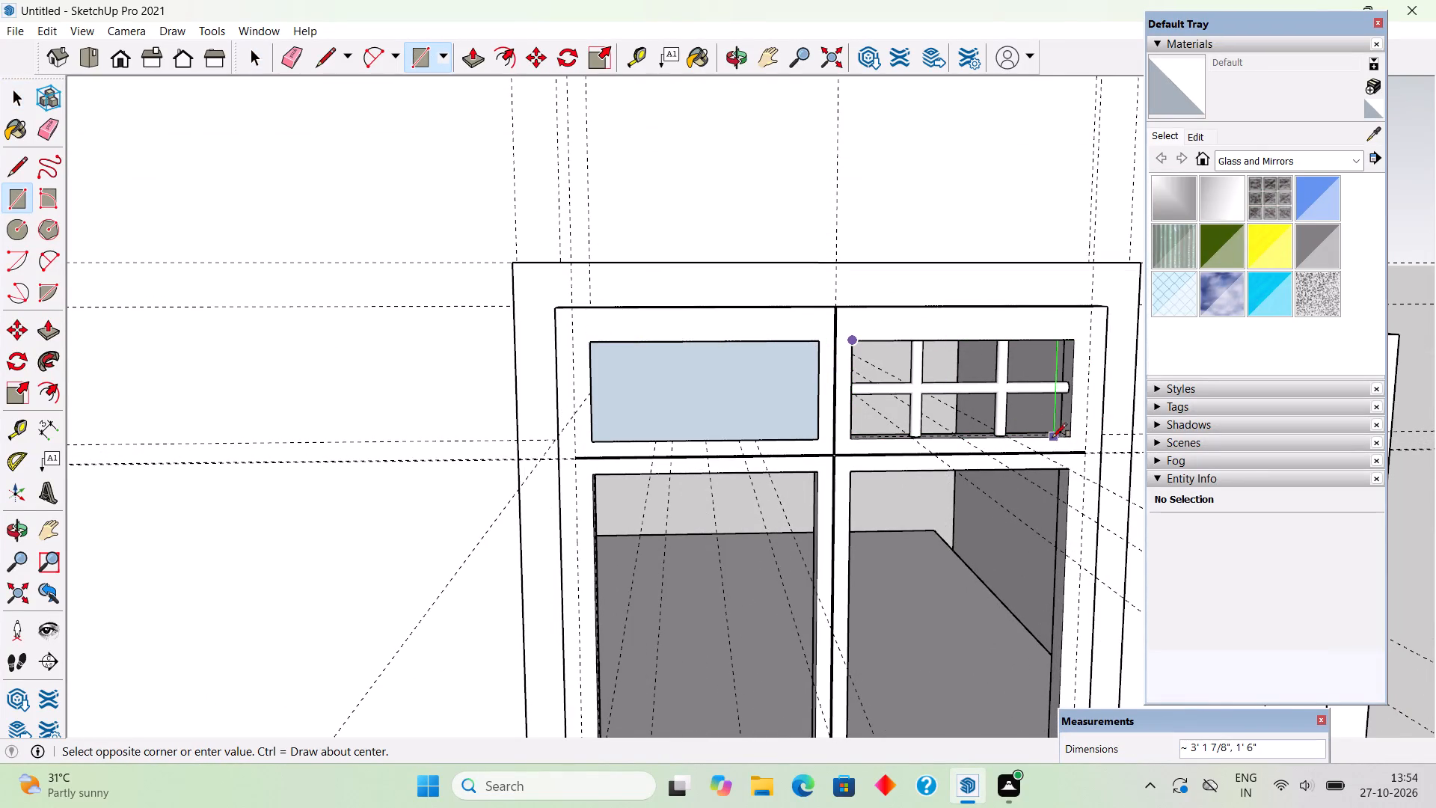
{"action": "left_click", "coordinate": [1075, 434]}
Draw 3' 5" by 6' rectangles corner to corner over the window's lower-right and lower-left openings.
{"action": "left_click", "coordinate": [859, 473]}
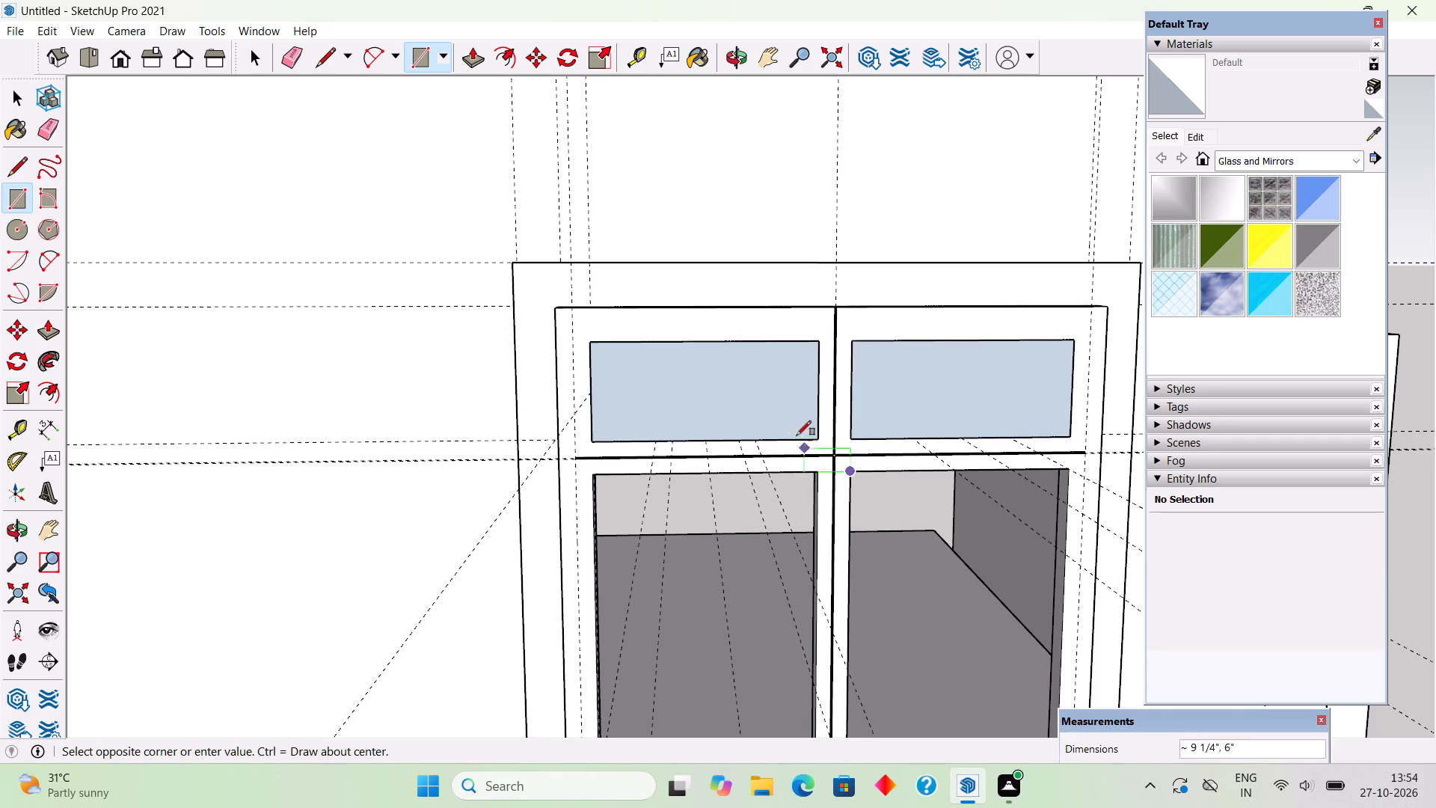
{"action": "scroll", "coordinate": [795, 432], "scroll_direction": "down", "scroll_amount": 5}
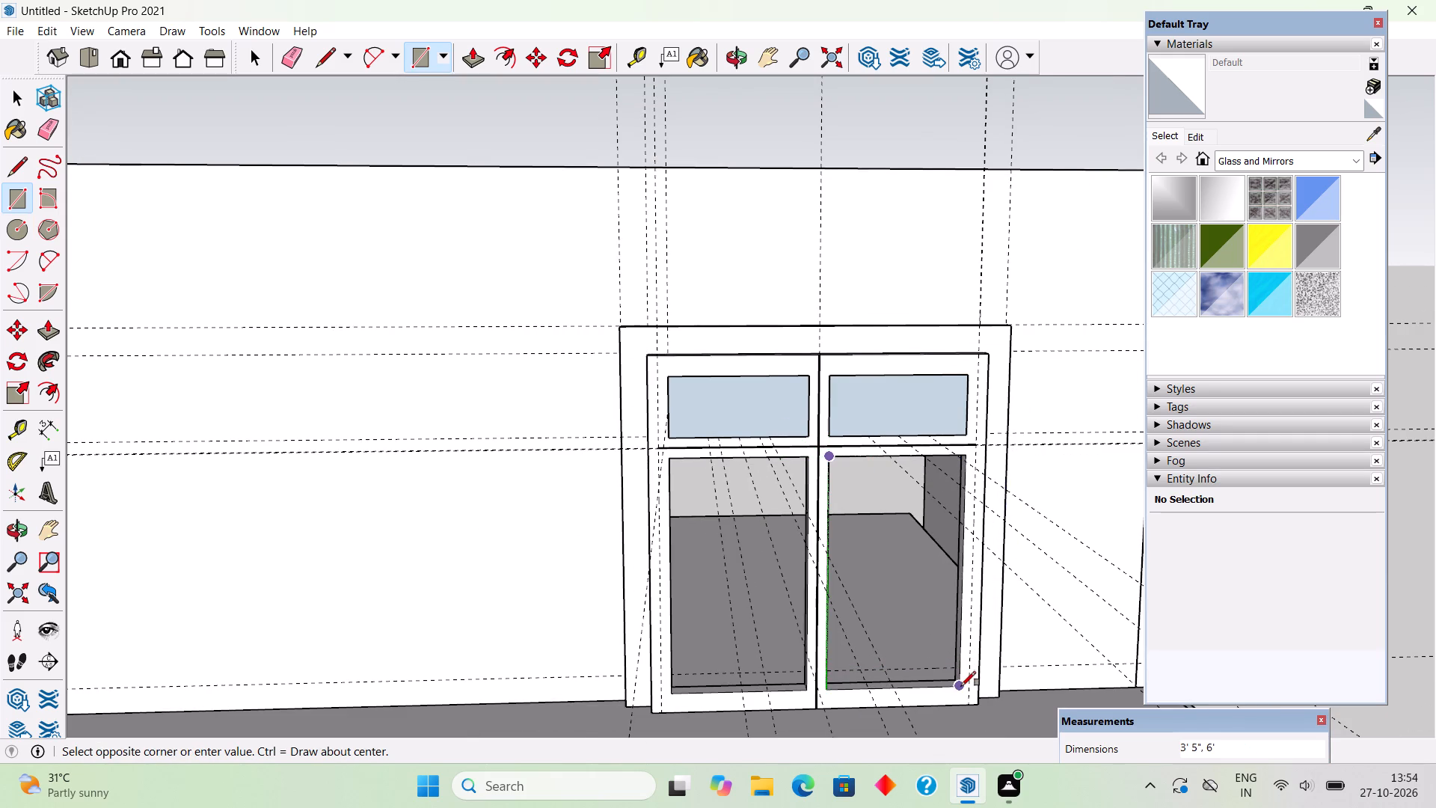
{"action": "left_click", "coordinate": [961, 686]}
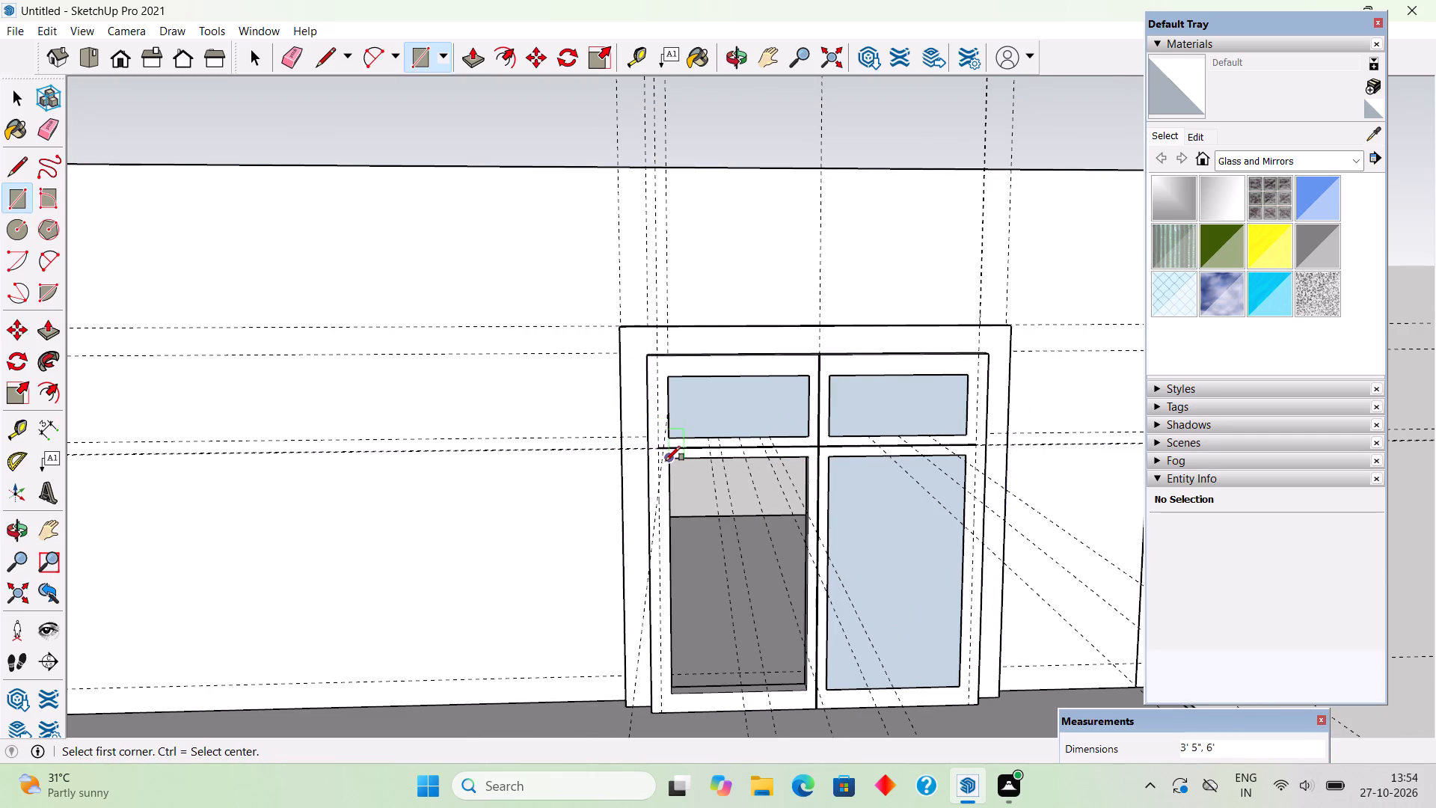
{"action": "left_click", "coordinate": [666, 461]}
{"action": "left_click", "coordinate": [804, 695]}
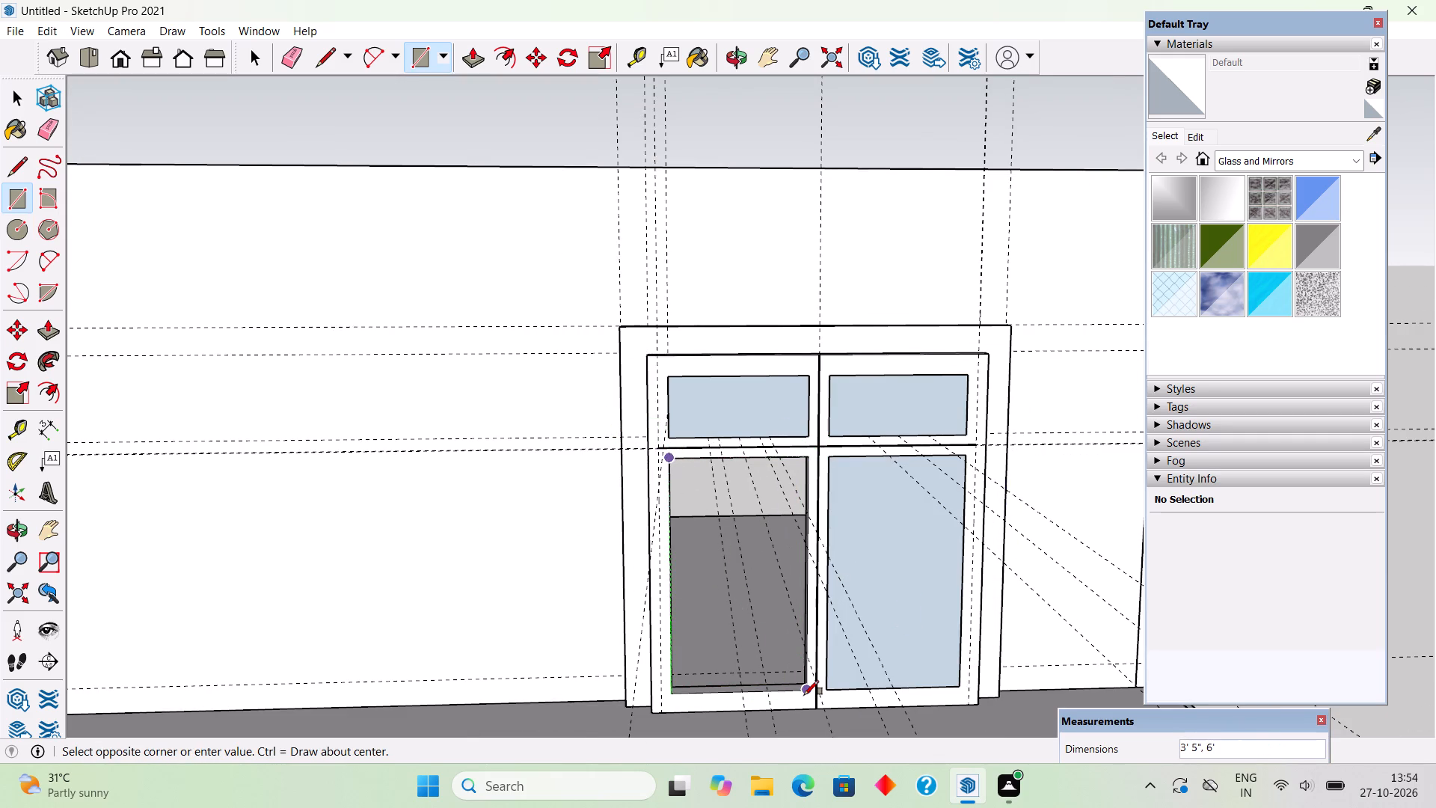
{"action": "key", "text": "space"}
Make the rectangles over the upper-left, upper-right and lower-right openings separate groups.
{"action": "triple_click", "coordinate": [765, 411]}
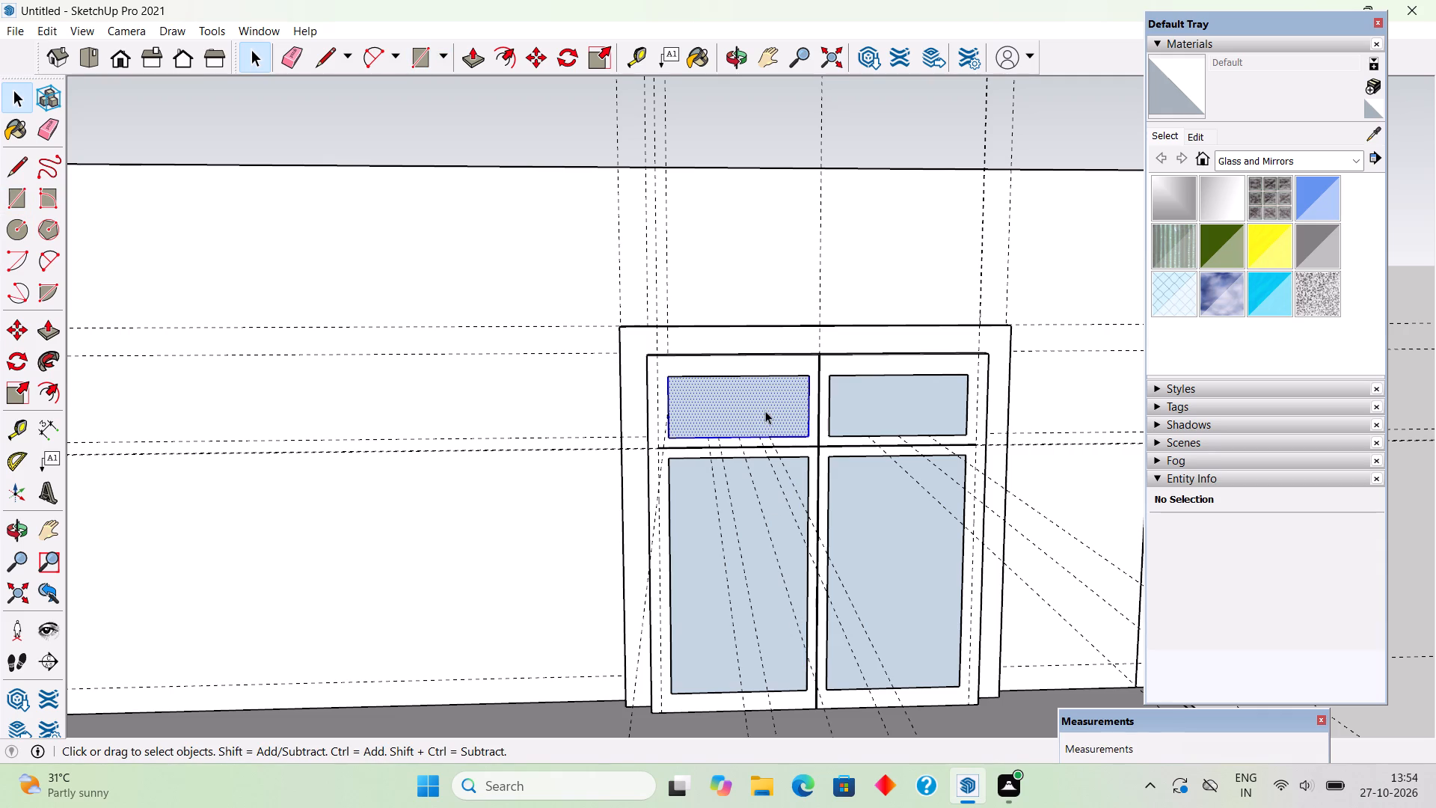
{"action": "right_click", "coordinate": [765, 411]}
{"action": "left_click", "coordinate": [836, 568]}
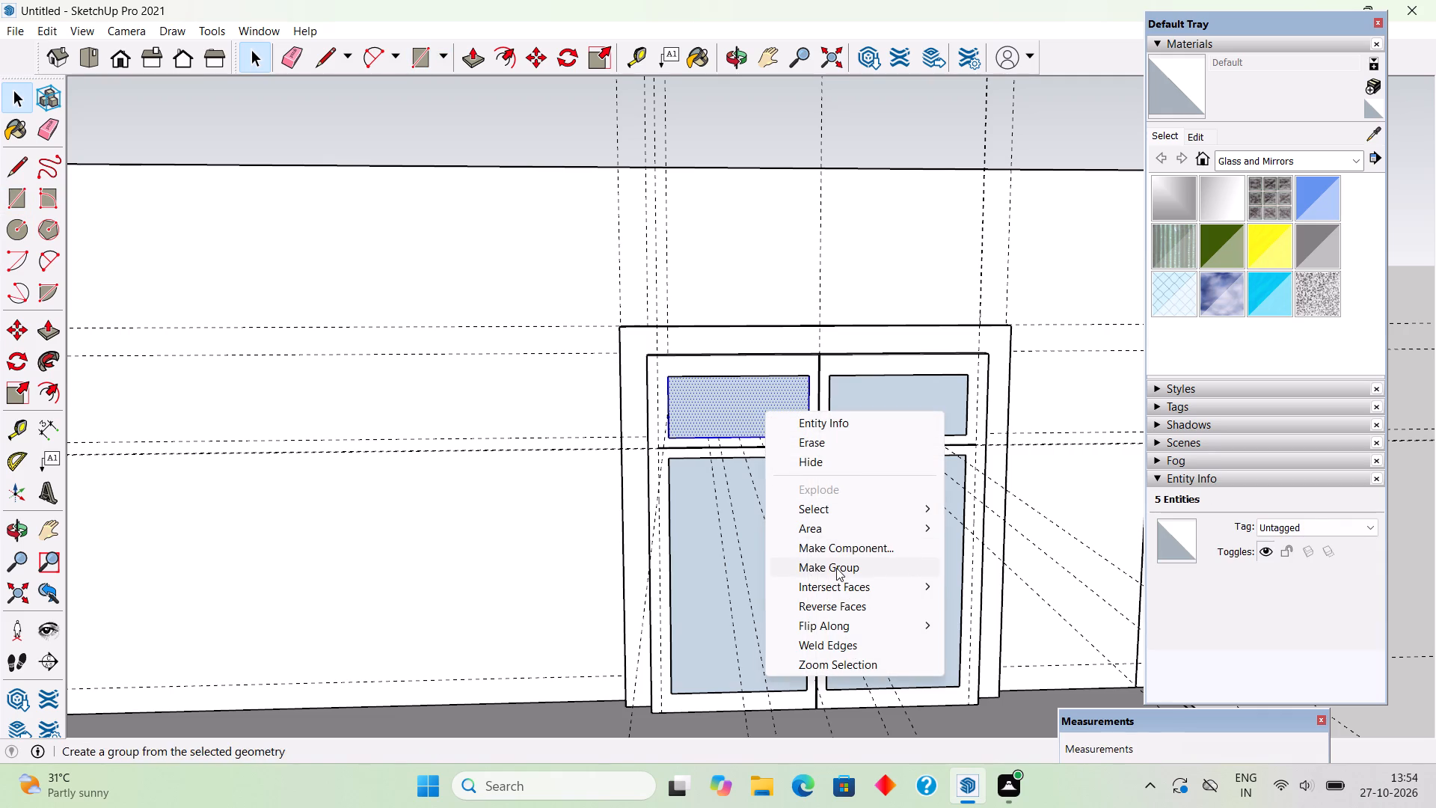
{"action": "triple_click", "coordinate": [885, 417]}
{"action": "right_click", "coordinate": [885, 417]}
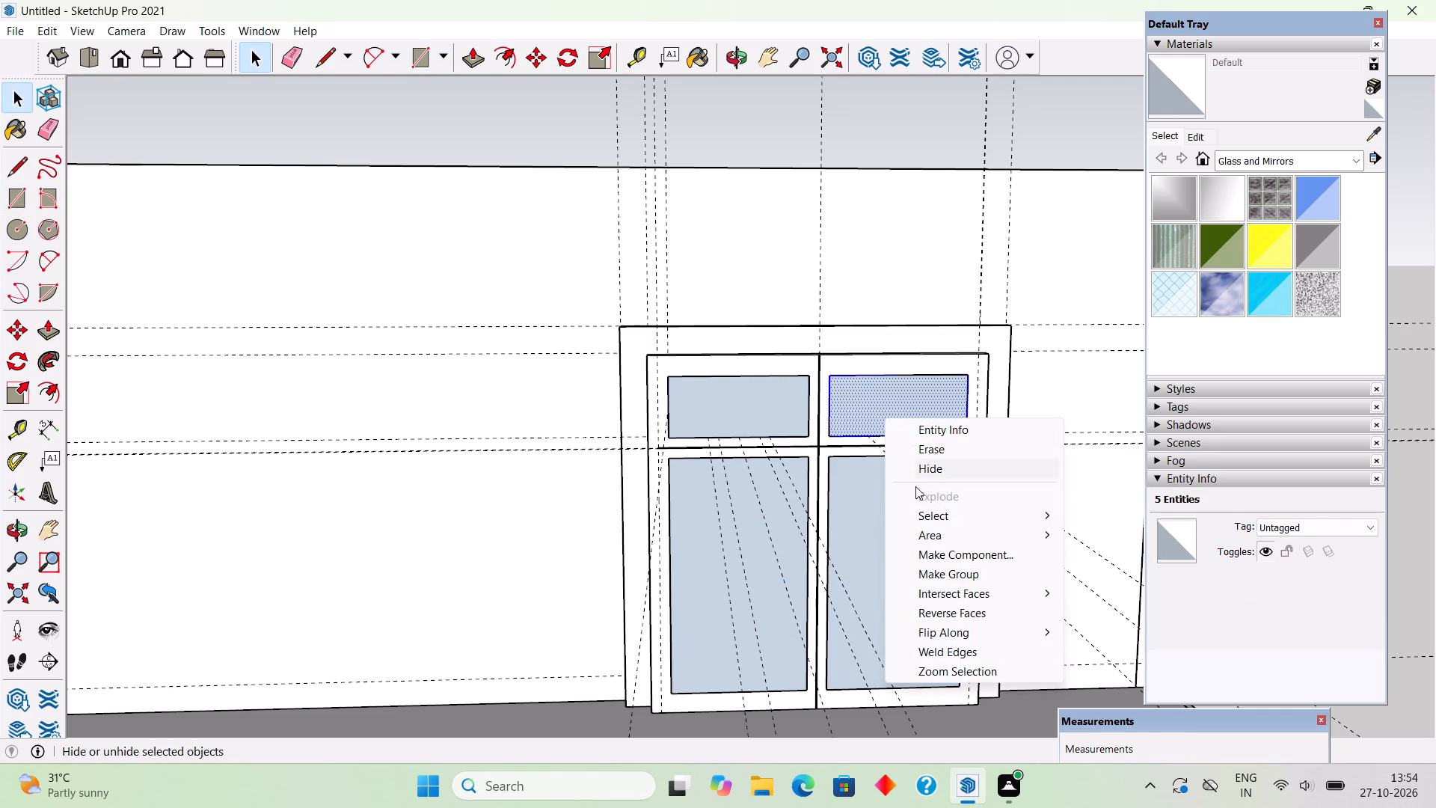
{"action": "left_click", "coordinate": [939, 566]}
{"action": "triple_click", "coordinate": [893, 527]}
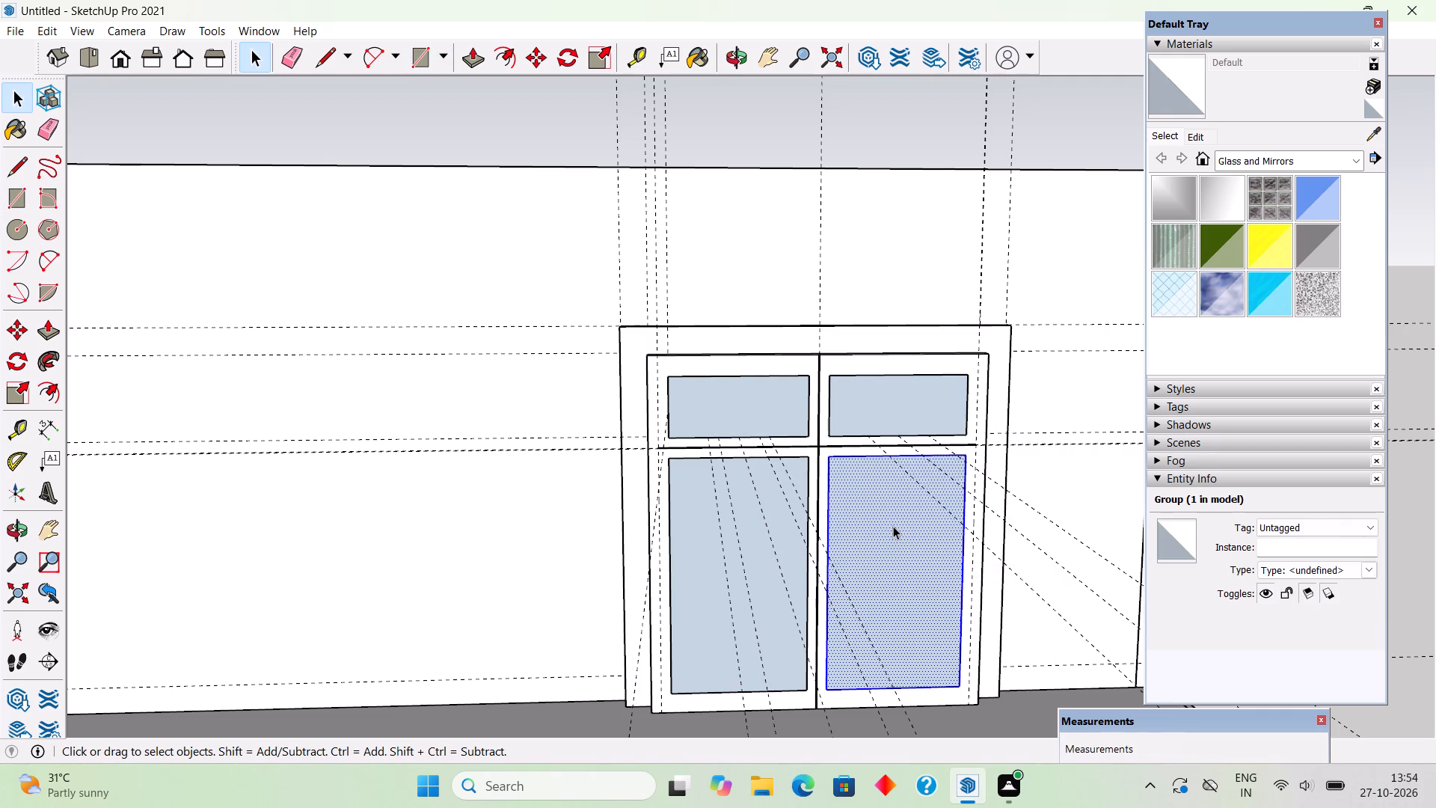
{"action": "right_click", "coordinate": [893, 526]}
{"action": "left_click", "coordinate": [959, 419]}
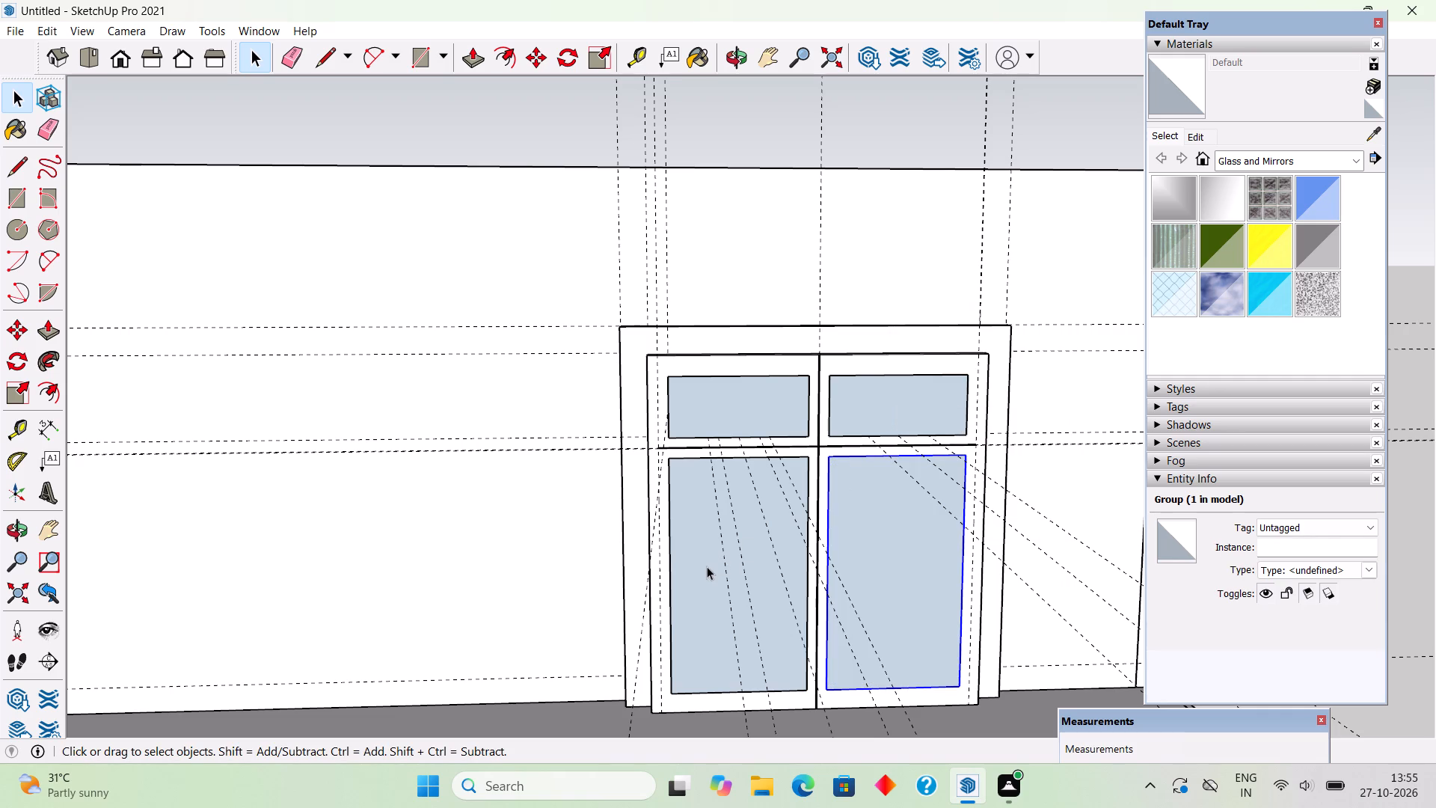
Make the rectangle over the window's lower-left opening its own group.
{"action": "triple_click", "coordinate": [707, 566]}
{"action": "right_click", "coordinate": [707, 566]}
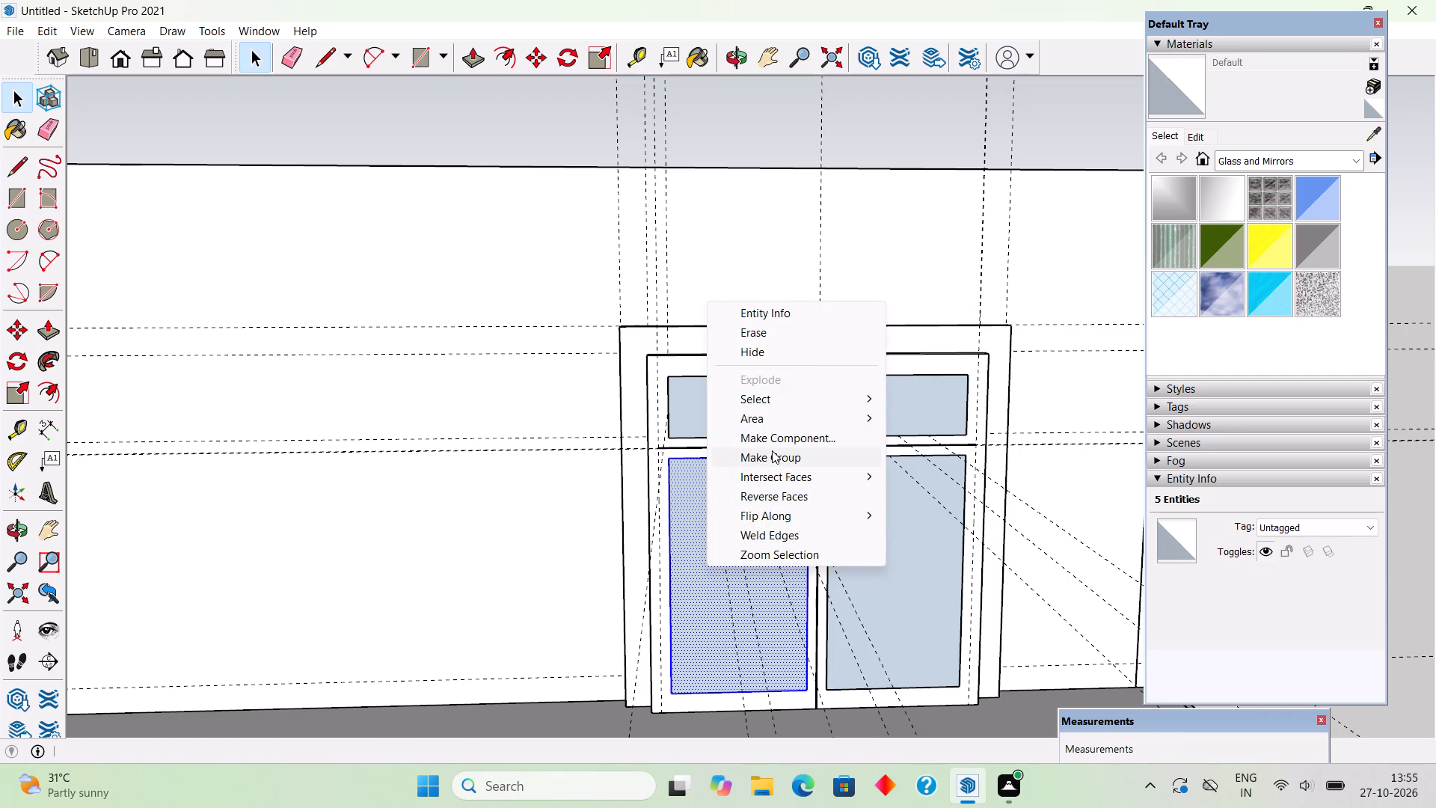
{"action": "left_click", "coordinate": [772, 450]}
Examine the front of the house and the upper wall beside the window from different angles.
{"action": "scroll", "coordinate": [772, 450], "scroll_direction": "down", "scroll_amount": 11}
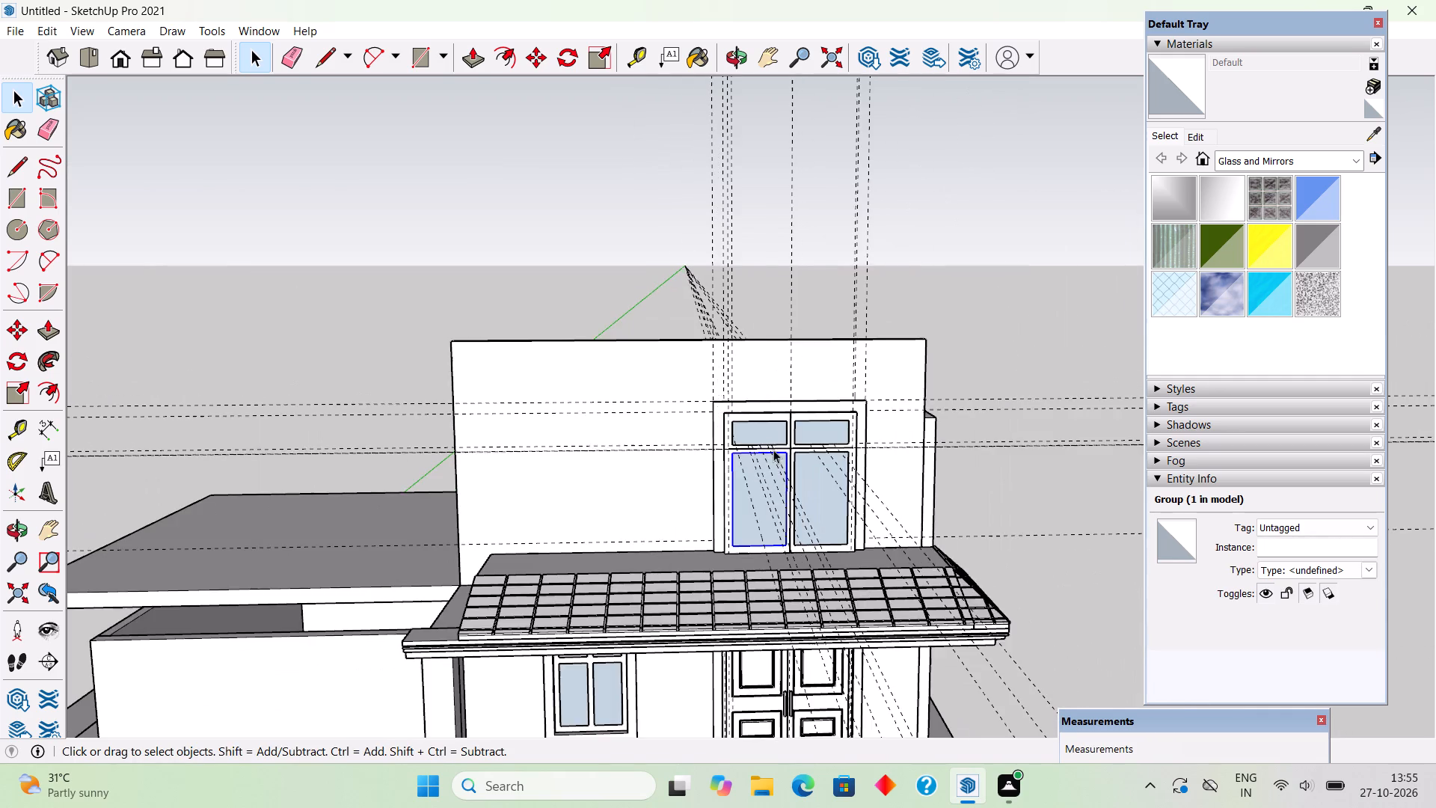
{"action": "scroll", "coordinate": [773, 450], "scroll_direction": "down", "scroll_amount": 4}
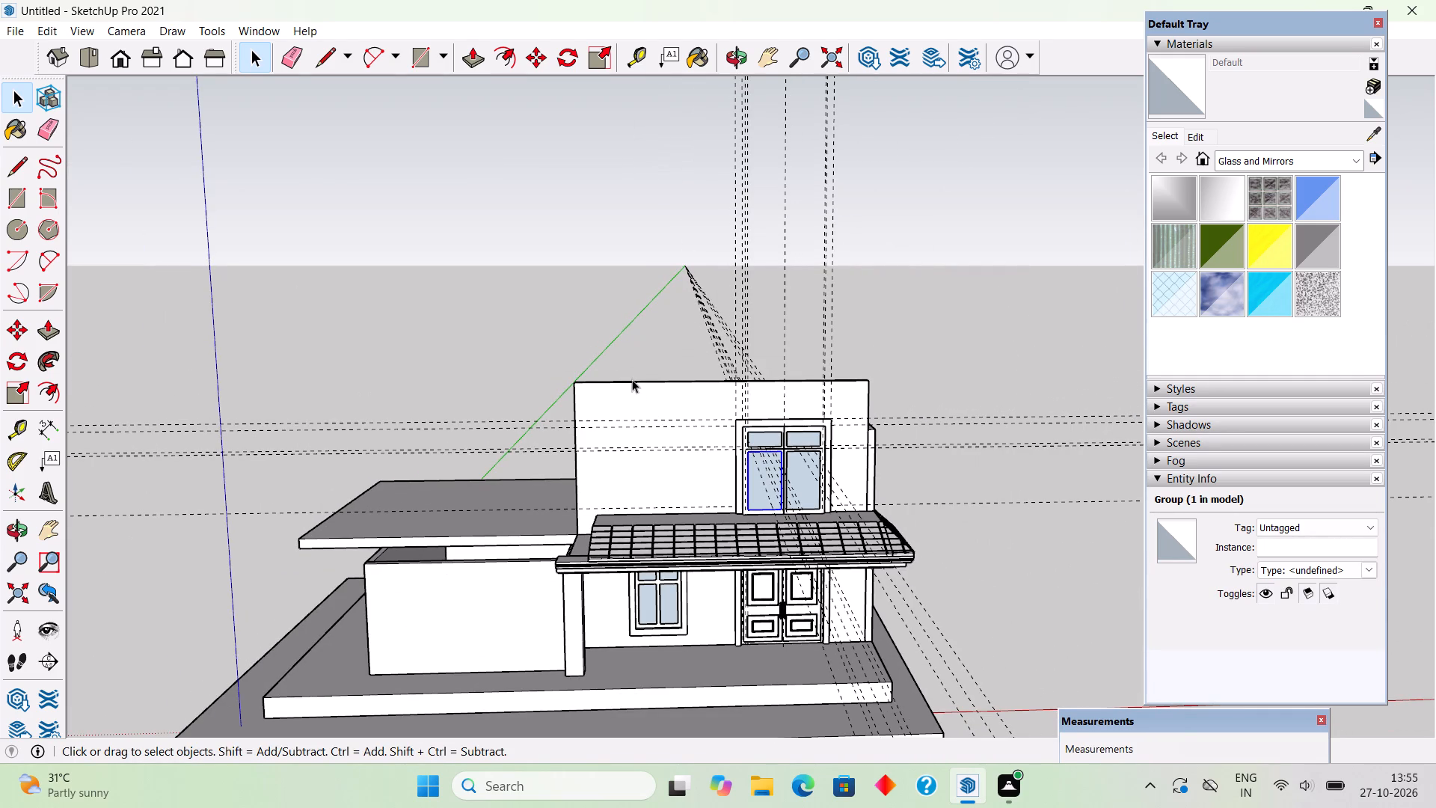
{"action": "left_click", "coordinate": [632, 379]}
{"action": "middle_click_drag", "start_coordinate": [775, 542], "coordinate": [933, 572]}
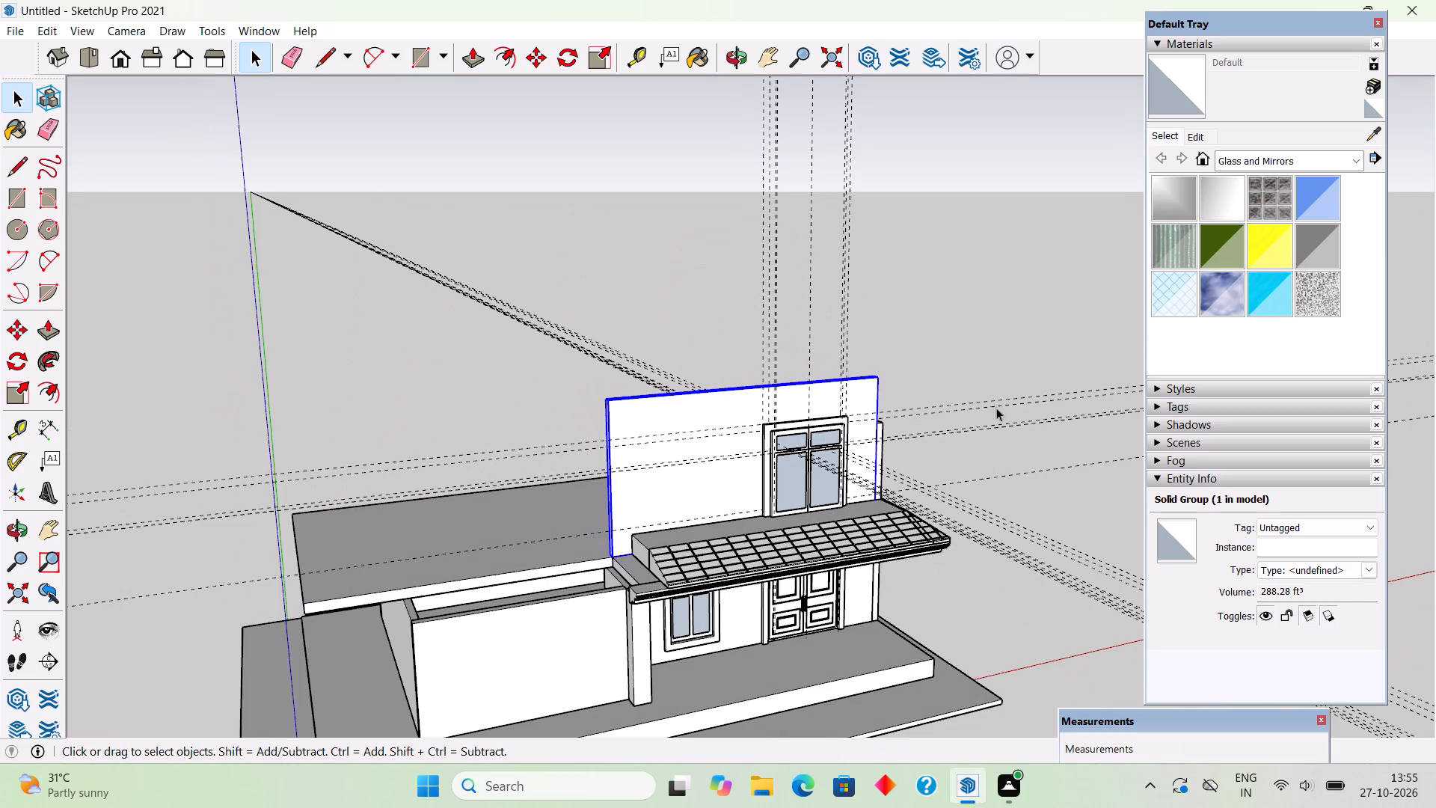
{"action": "left_click", "coordinate": [979, 320]}
{"action": "middle_click_drag", "start_coordinate": [895, 477], "coordinate": [752, 403]}
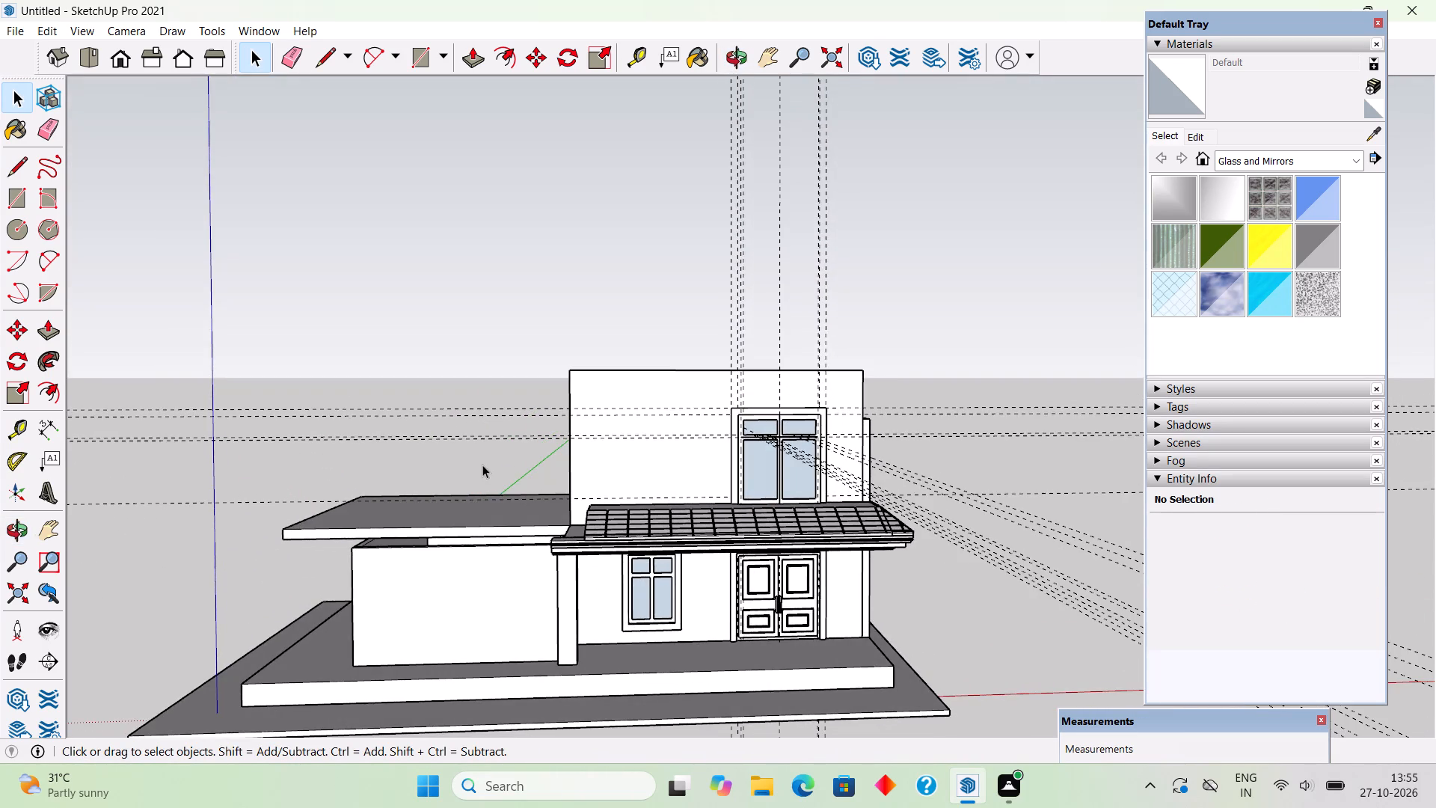
Add vertical guides along both outer side edges of the ground-floor window's frame, extending up across the upper wall.
{"action": "scroll", "coordinate": [482, 465], "scroll_direction": "up", "scroll_amount": 4}
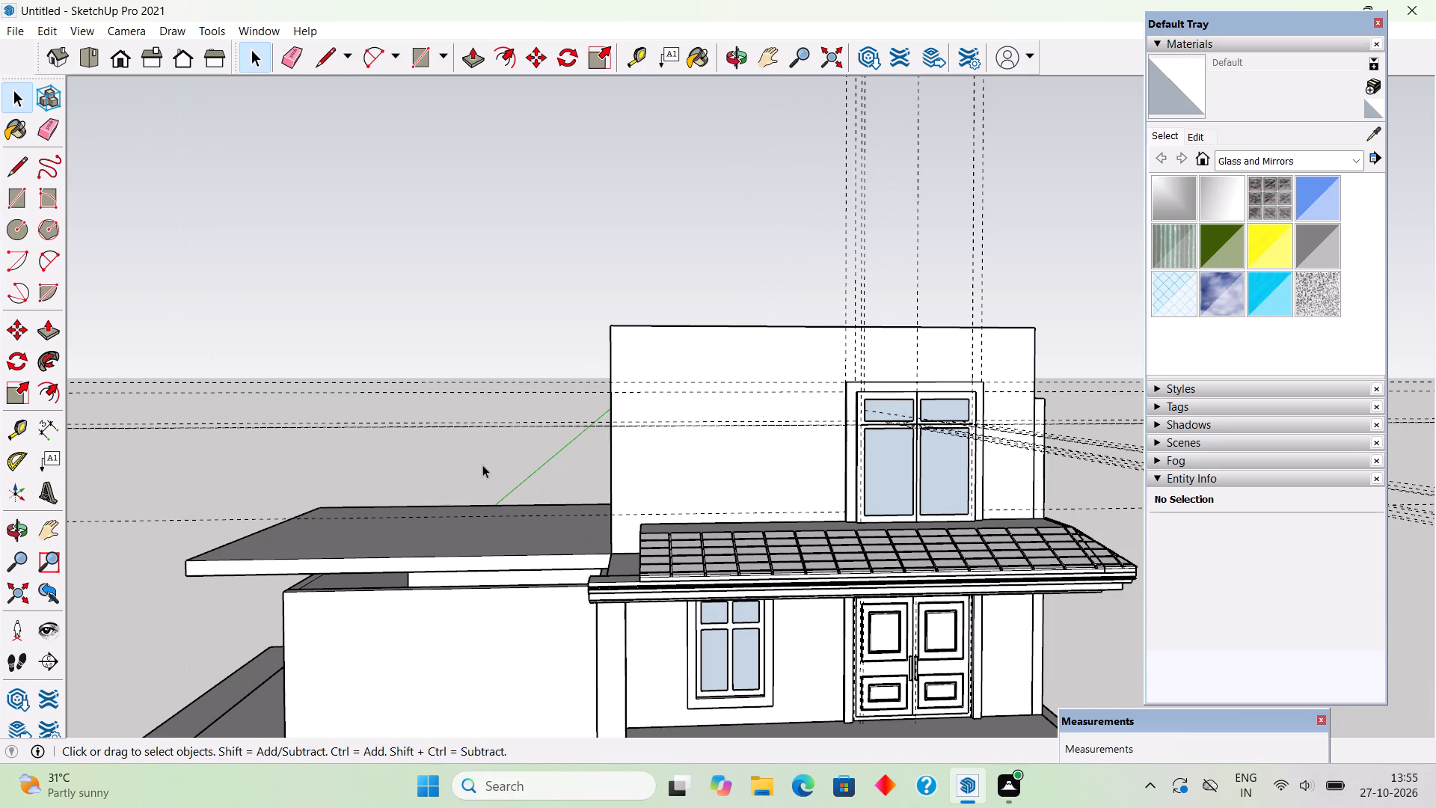
{"action": "middle_click_drag", "start_coordinate": [482, 465], "coordinate": [444, 394]}
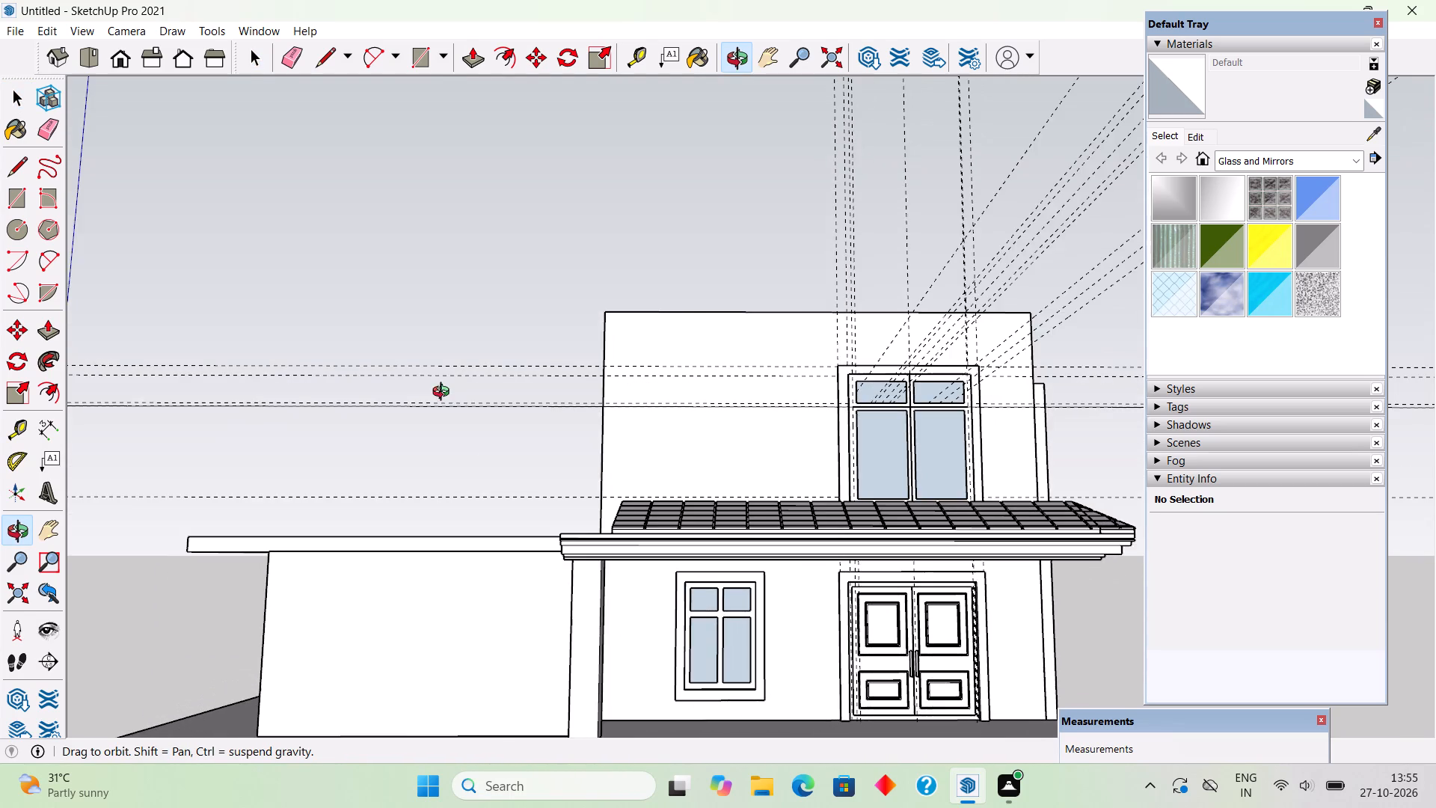
{"action": "middle_click_drag", "start_coordinate": [444, 394], "coordinate": [473, 405]}
{"action": "scroll", "coordinate": [473, 405], "scroll_direction": "up", "scroll_amount": 1}
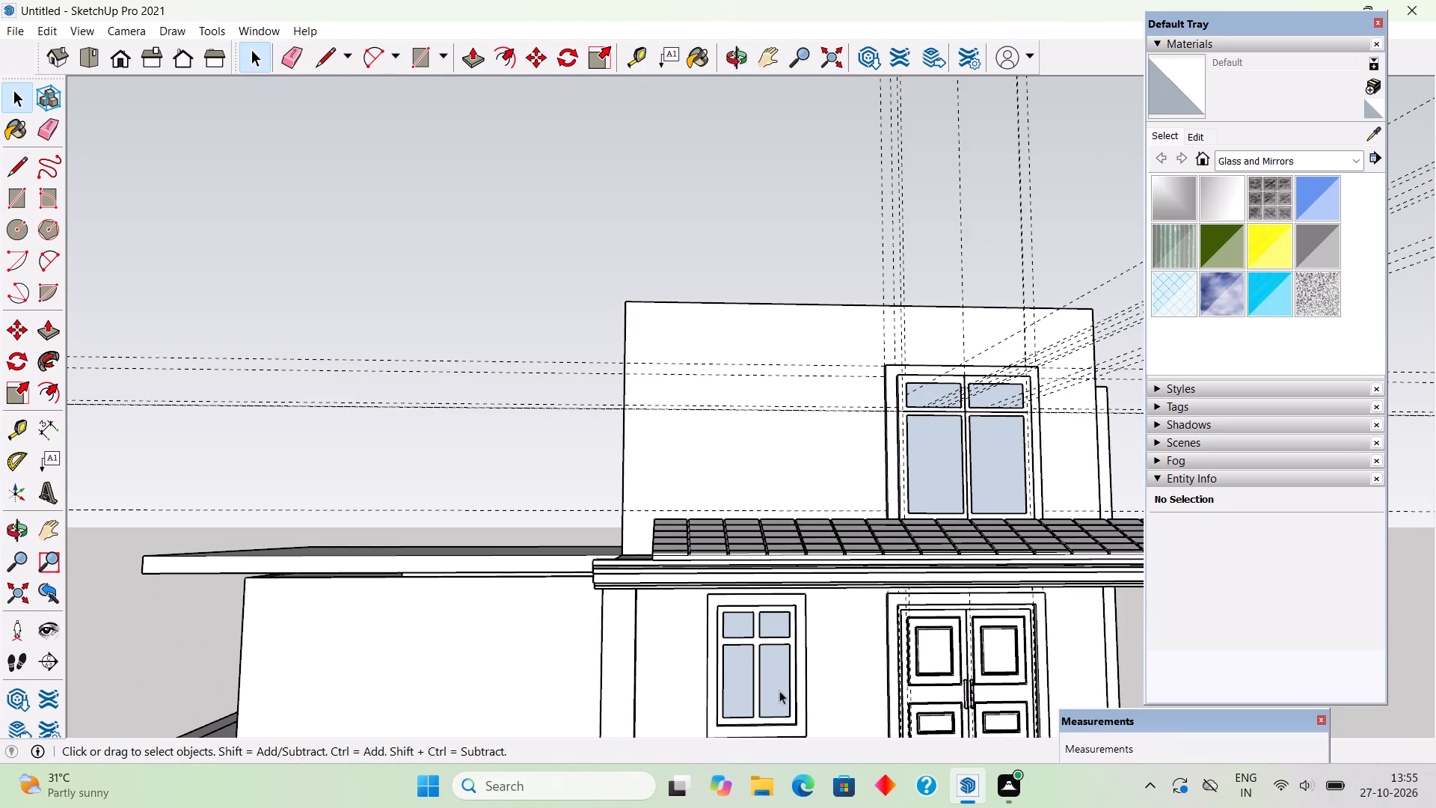
{"action": "scroll", "coordinate": [797, 682], "scroll_direction": "up", "scroll_amount": 3}
{"action": "middle_click_drag", "start_coordinate": [808, 668], "coordinate": [511, 622]}
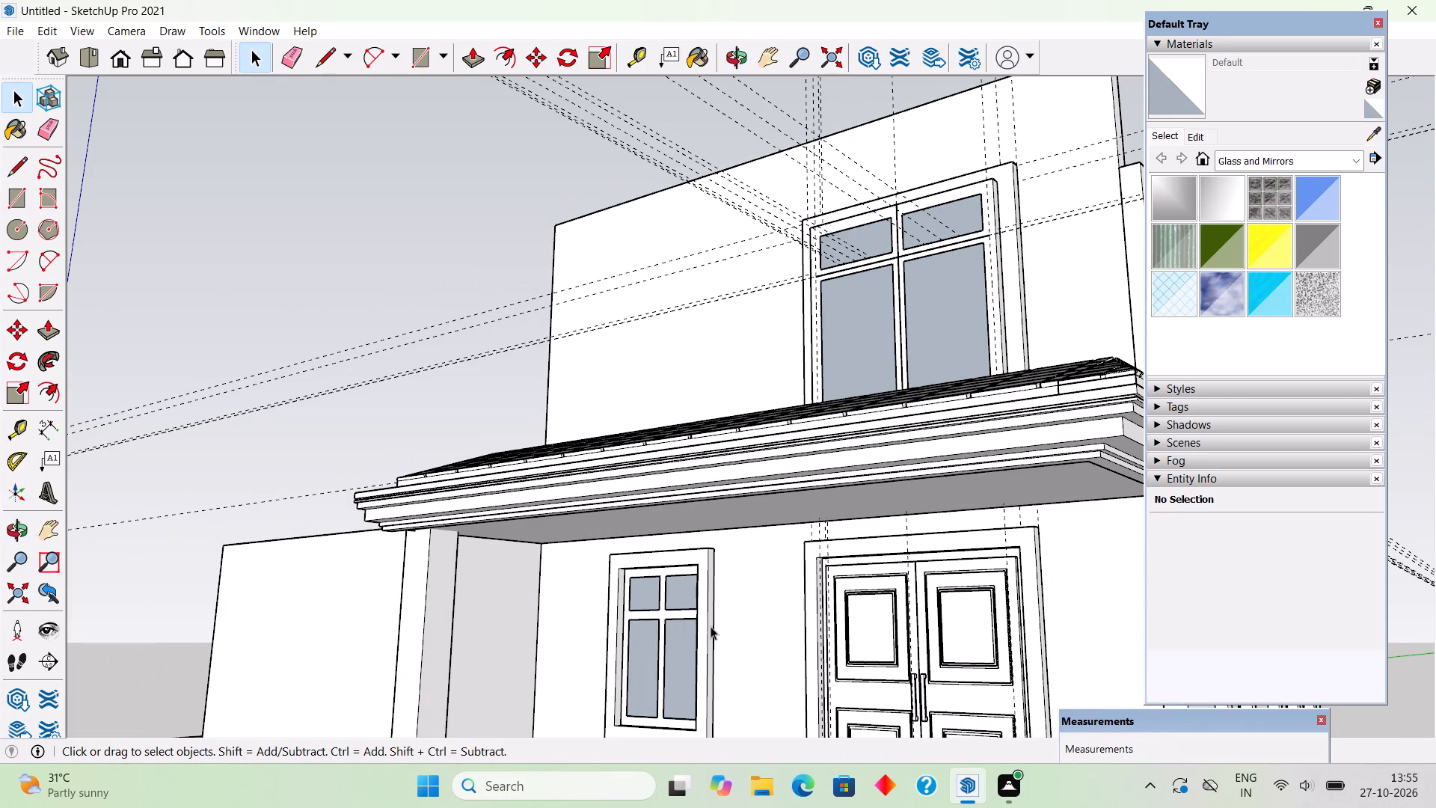
{"action": "key", "text": "t"}
{"action": "double_click", "coordinate": [714, 603]}
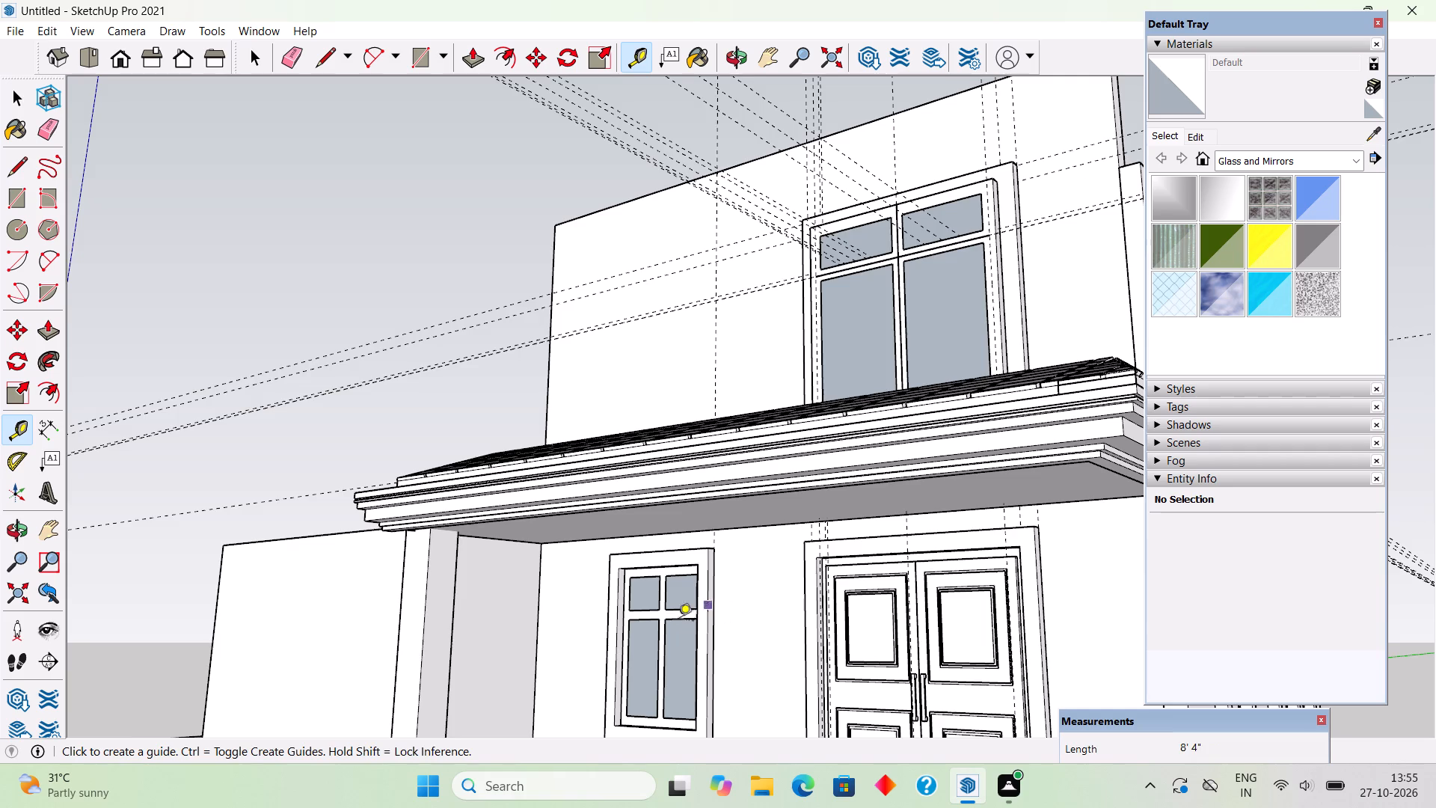
{"action": "middle_click_drag", "start_coordinate": [669, 629], "coordinate": [1069, 617]}
{"action": "scroll", "coordinate": [460, 622], "scroll_direction": "up", "scroll_amount": 9}
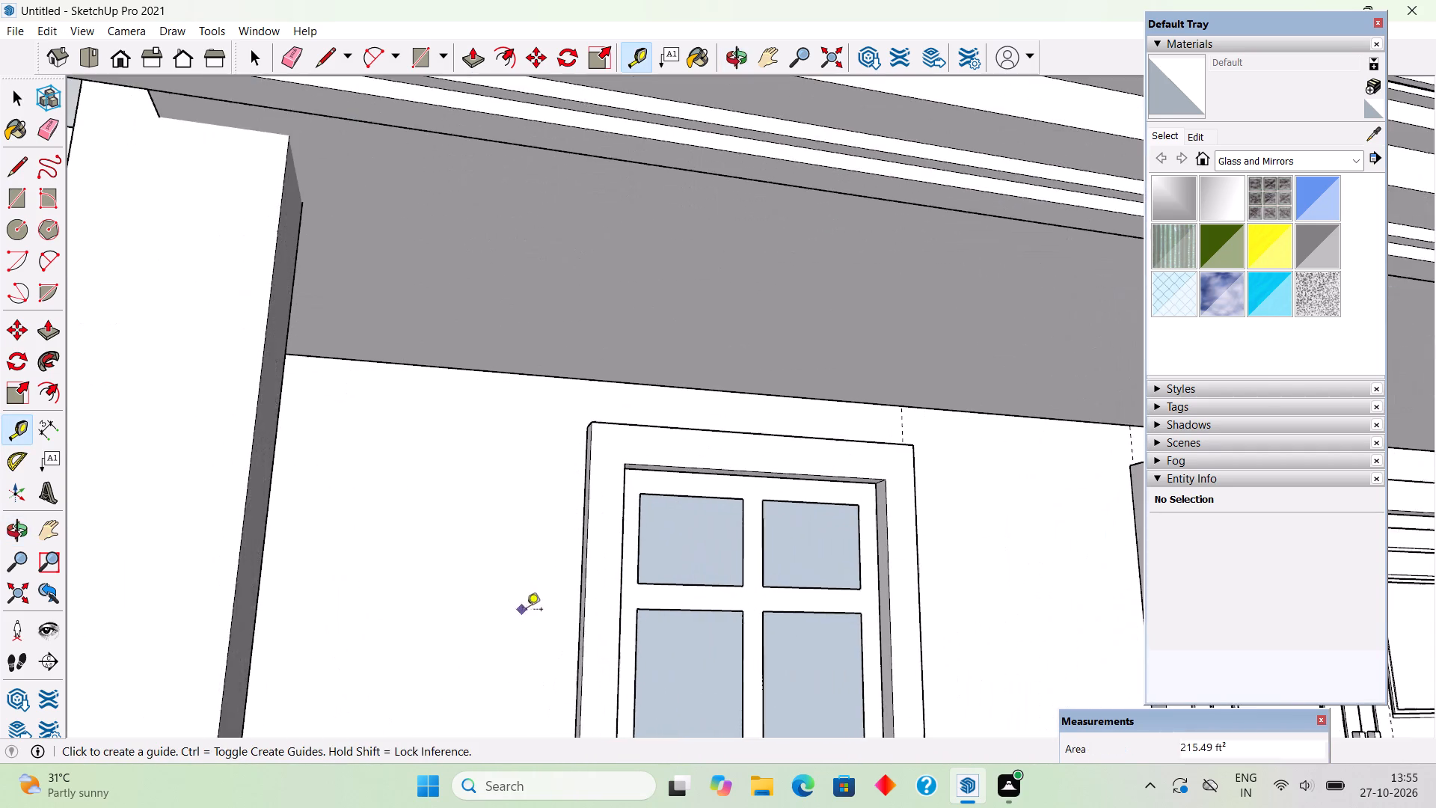
{"action": "scroll", "coordinate": [586, 600], "scroll_direction": "up", "scroll_amount": 6}
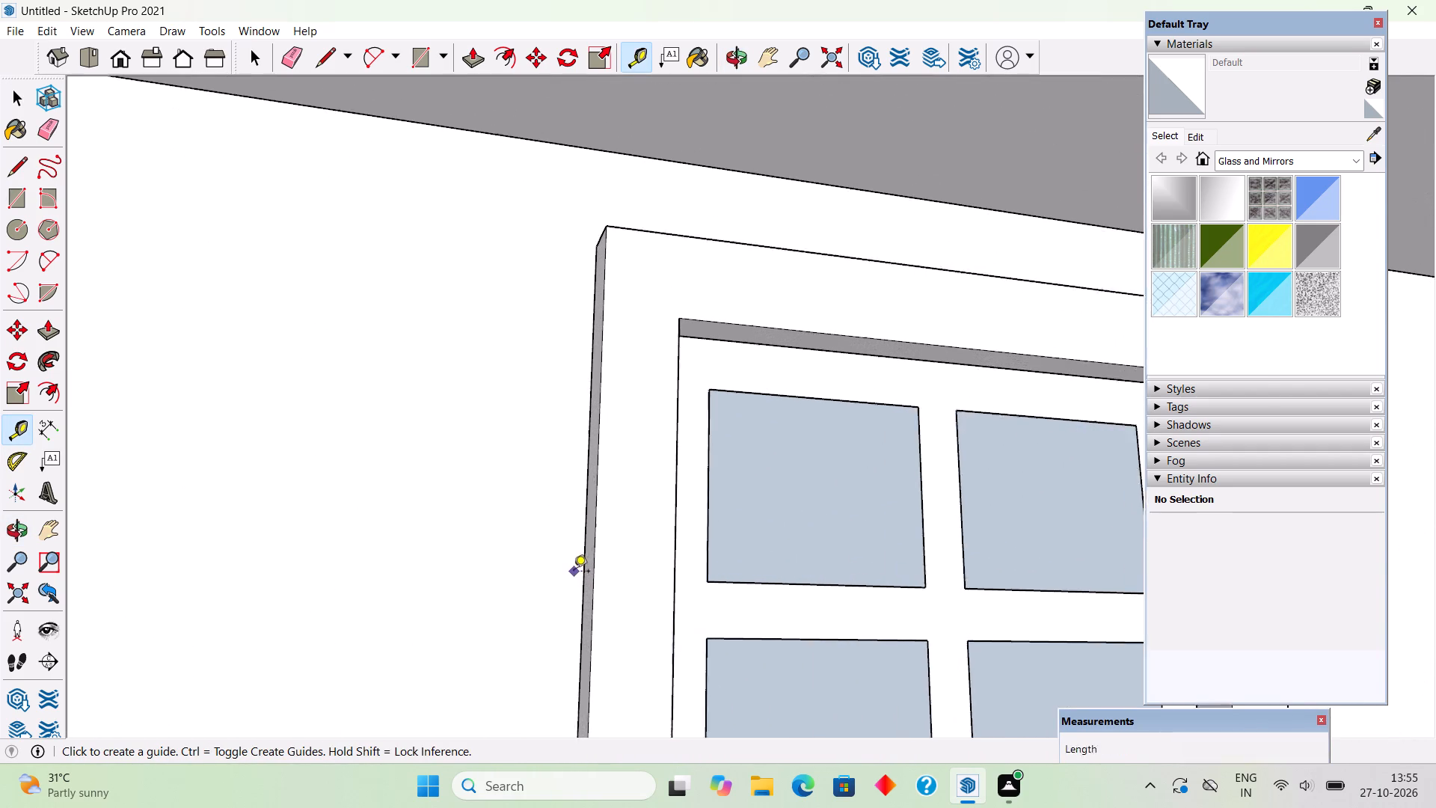
{"action": "scroll", "coordinate": [574, 572], "scroll_direction": "up", "scroll_amount": 6}
{"action": "double_click", "coordinate": [586, 548]}
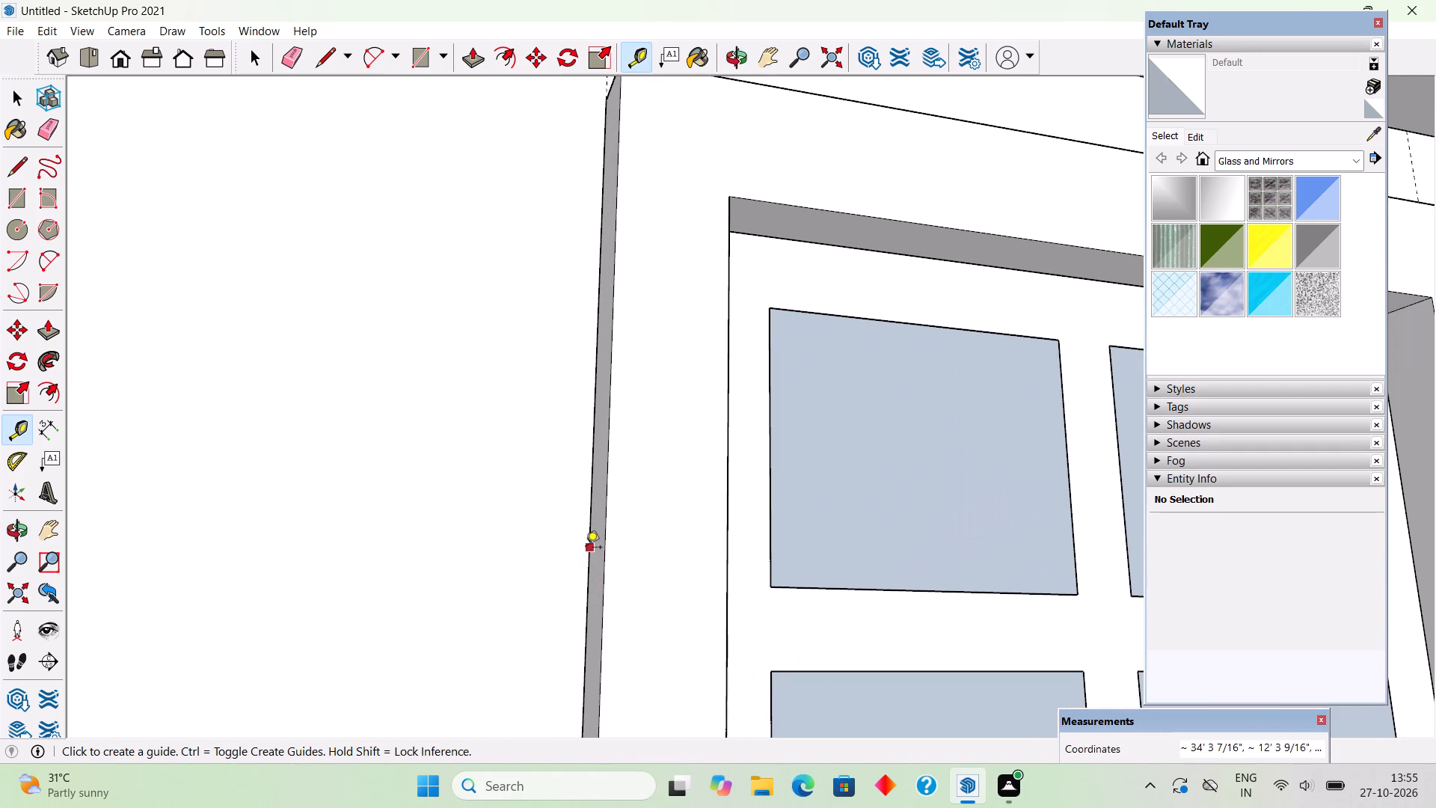
Offset a parallel guide 6" outward from each of the two vertical guides on the upper wall.
{"action": "scroll", "coordinate": [585, 548], "scroll_direction": "down", "scroll_amount": 17}
{"action": "scroll", "coordinate": [610, 553], "scroll_direction": "down", "scroll_amount": 8}
{"action": "middle_click_drag", "start_coordinate": [644, 426], "coordinate": [583, 609]}
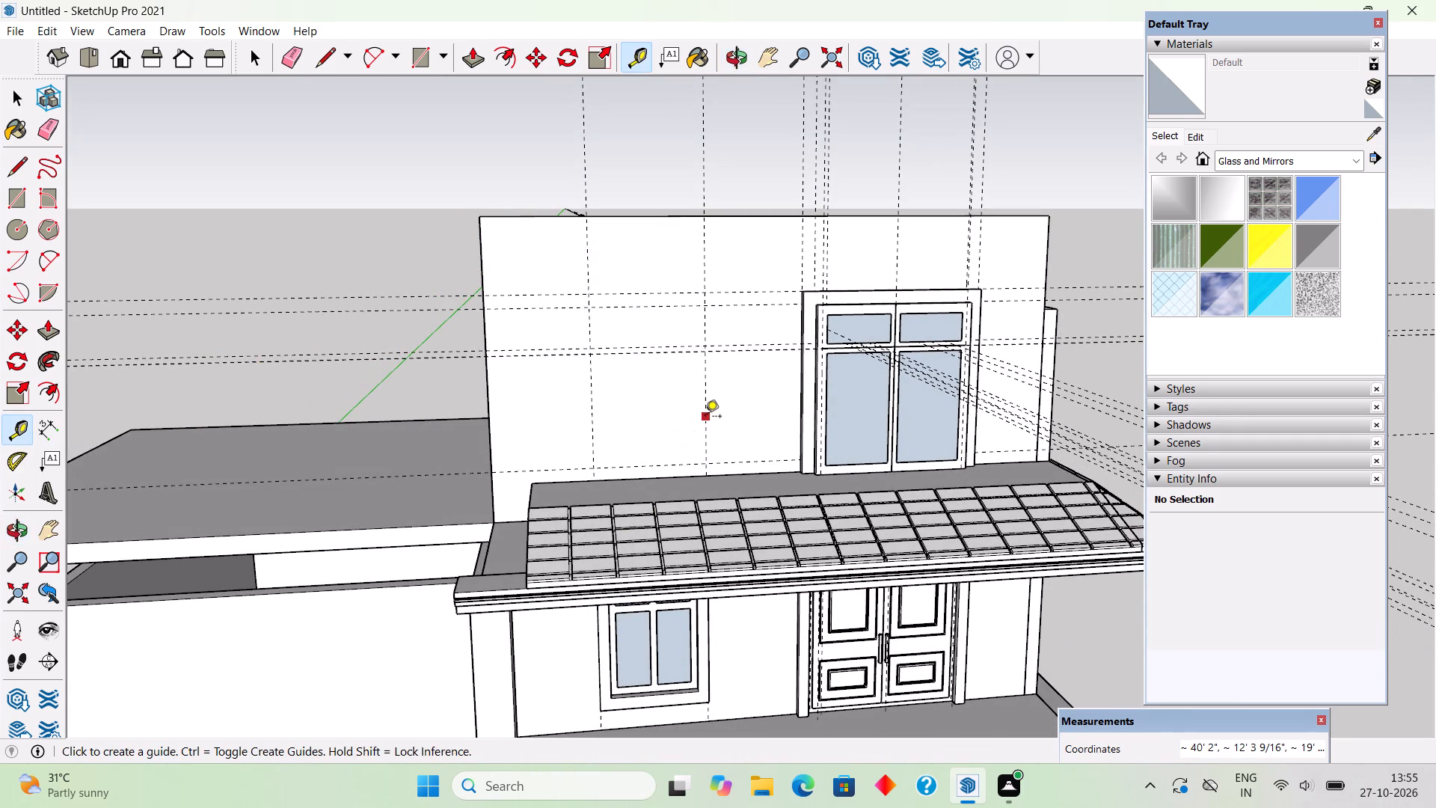
{"action": "left_click", "coordinate": [705, 417]}
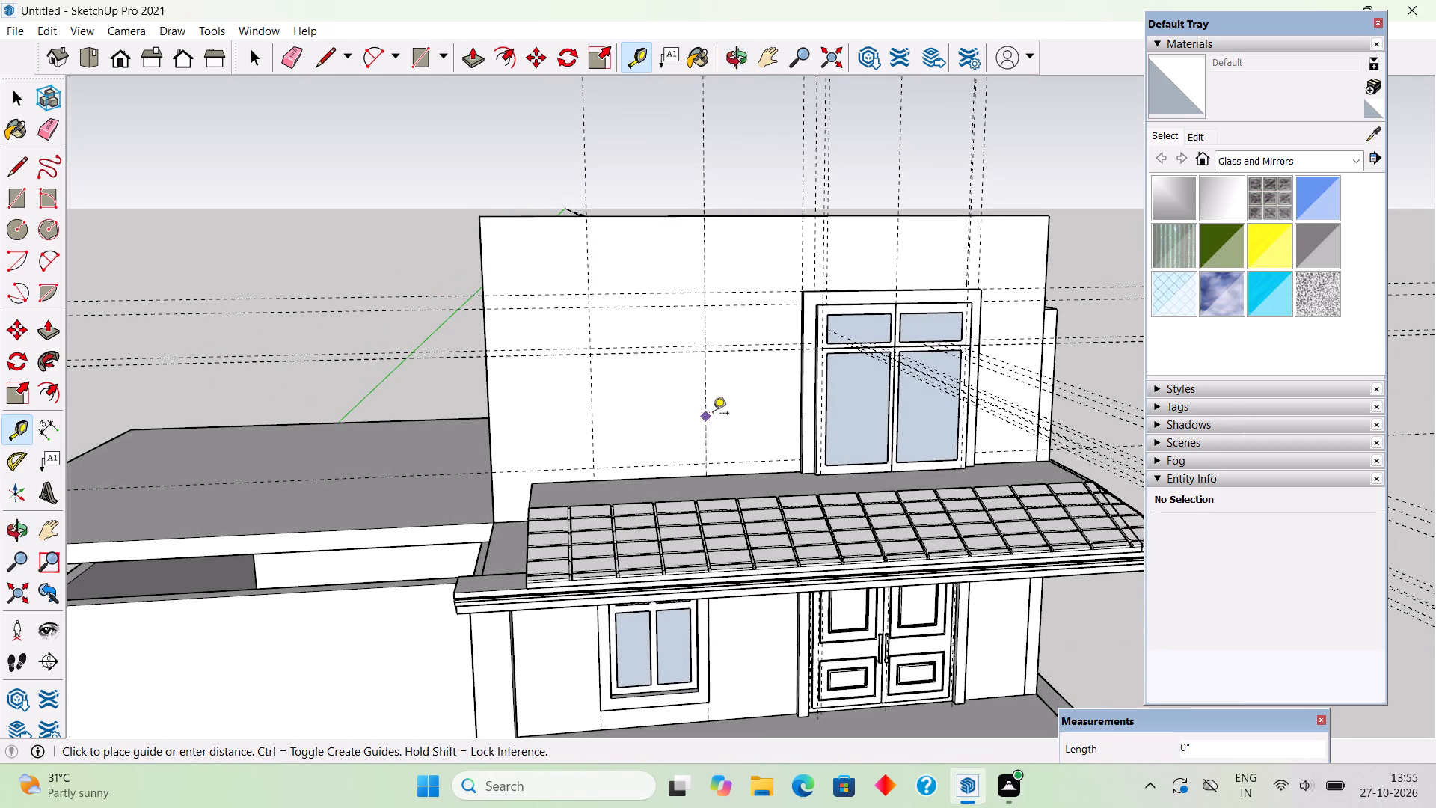
{"action": "type", "text": "6\""}
{"action": "key", "text": "Return"}
{"action": "left_click", "coordinate": [588, 411]}
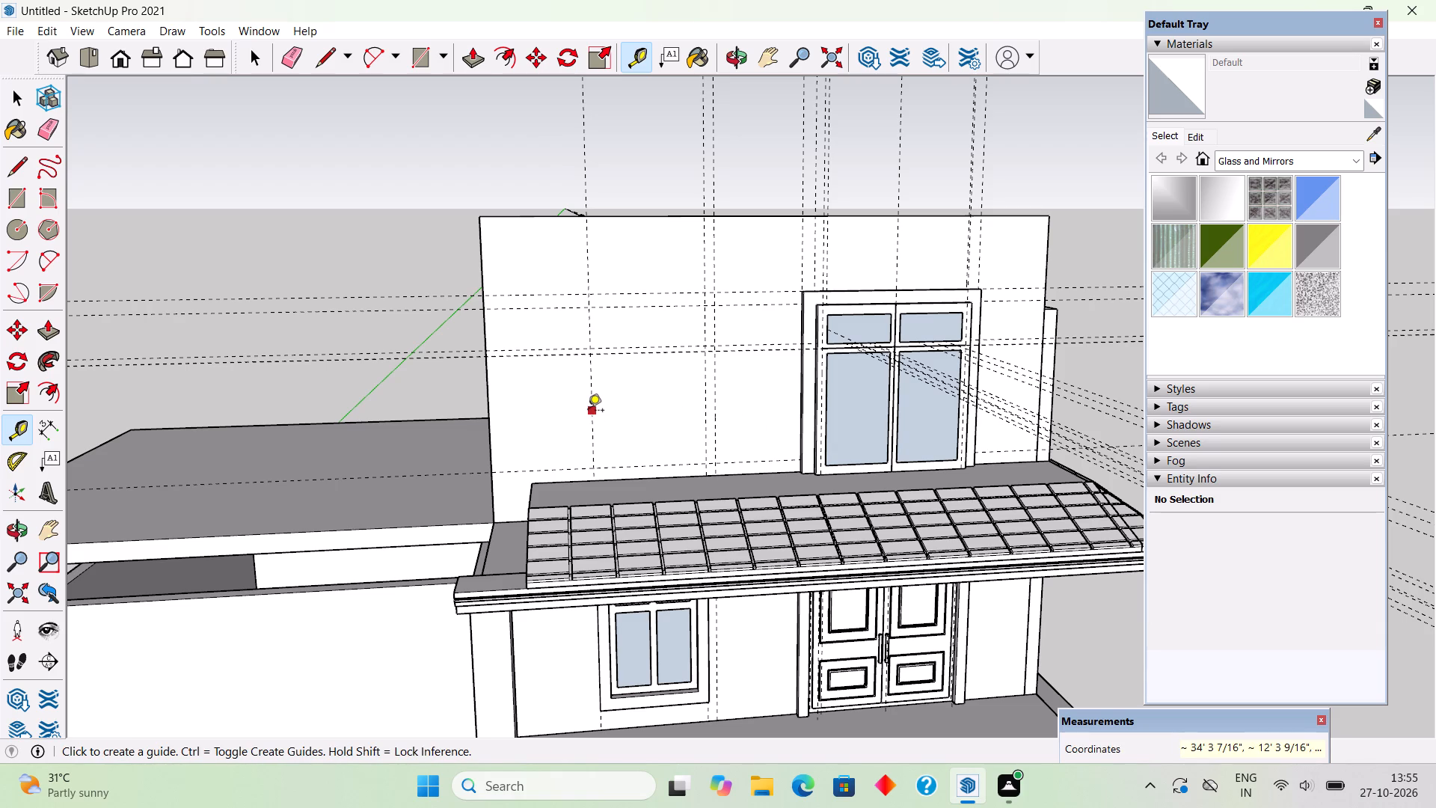
{"action": "type", "text": "6\""}
{"action": "key", "text": "Return"}
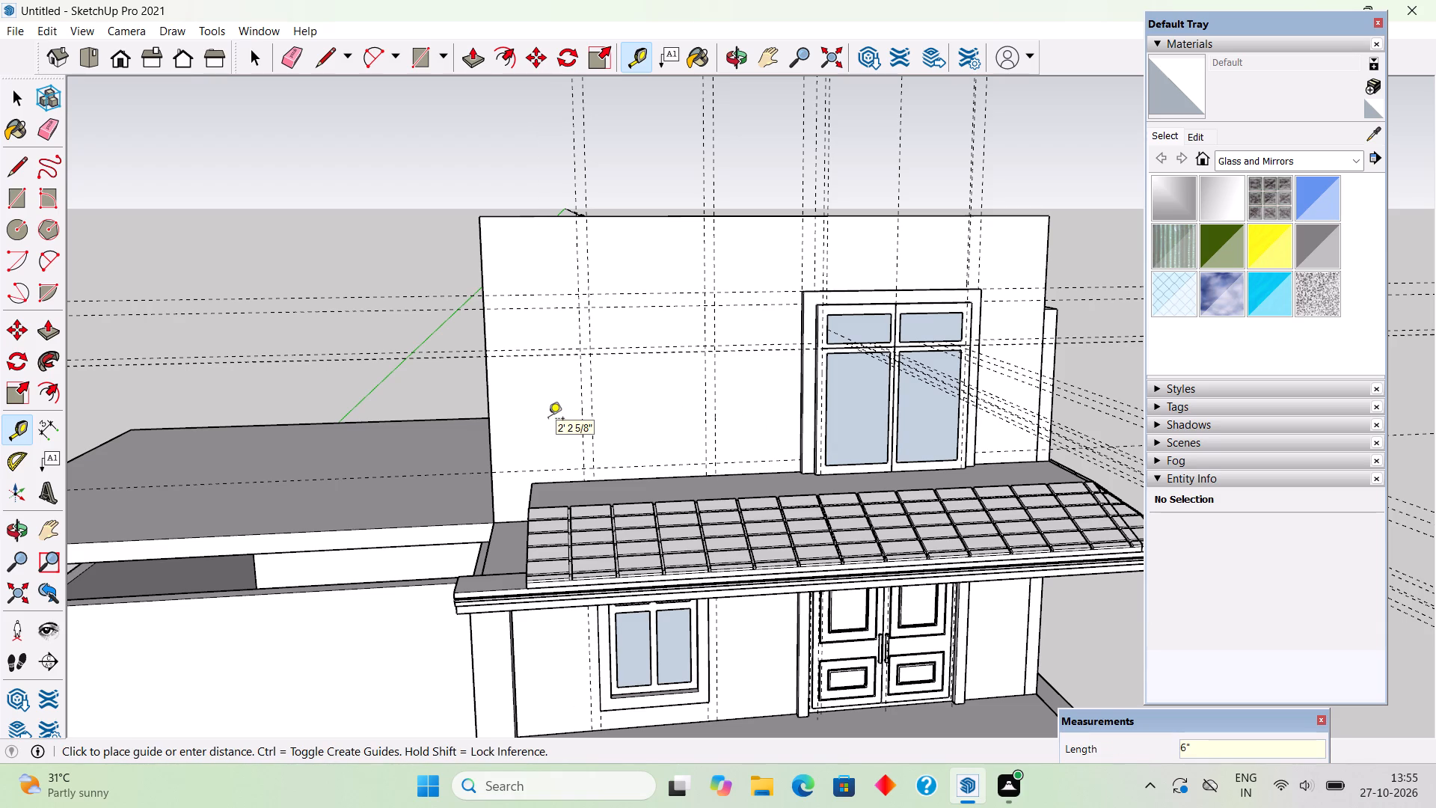
{"action": "key", "text": "space"}
Cut a second window opening through the upper wall, about 6' 10 1/2" by 9', between the outermost new guides.
{"action": "scroll", "coordinate": [651, 379], "scroll_direction": "up", "scroll_amount": 5}
{"action": "triple_click", "coordinate": [672, 390]}
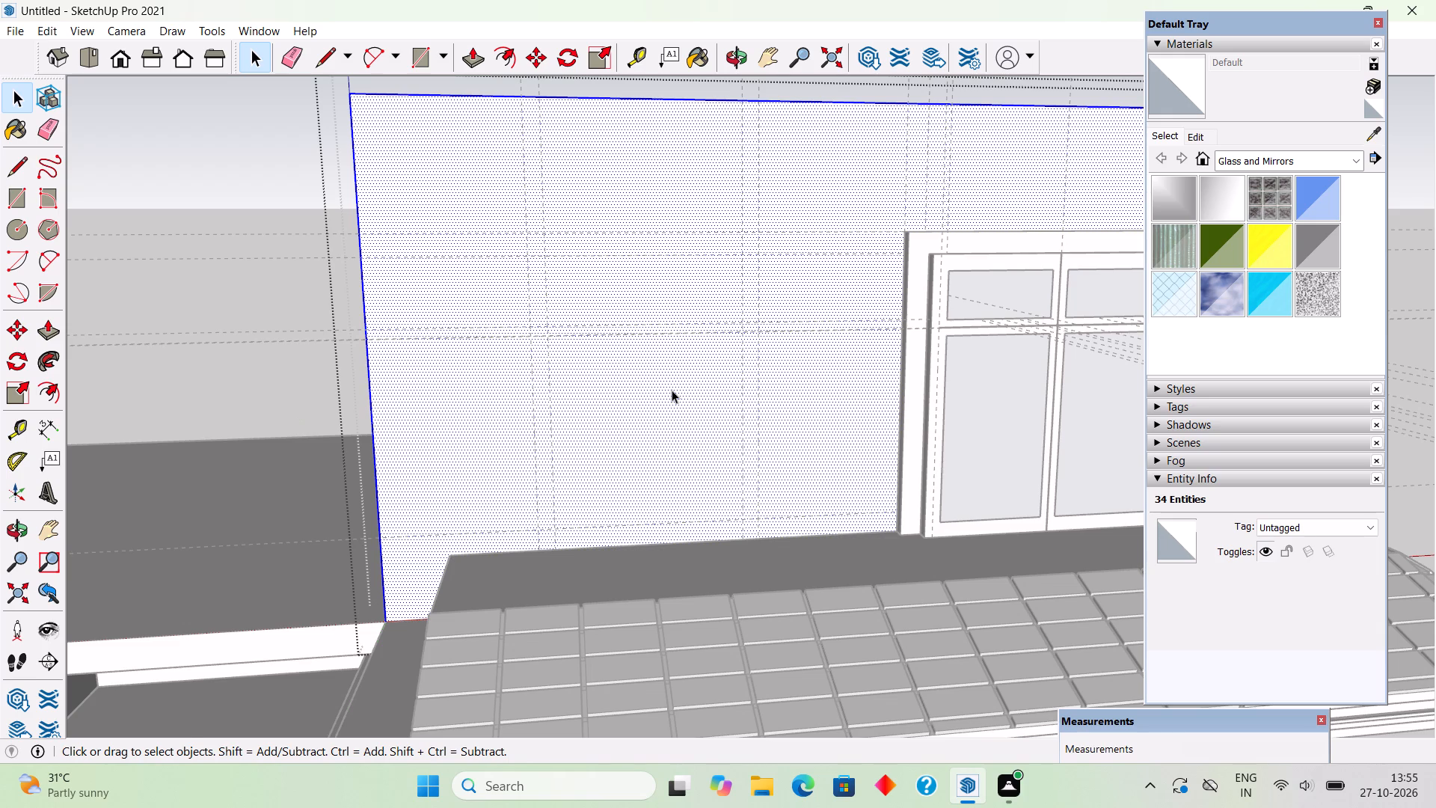
{"action": "key", "text": "r"}
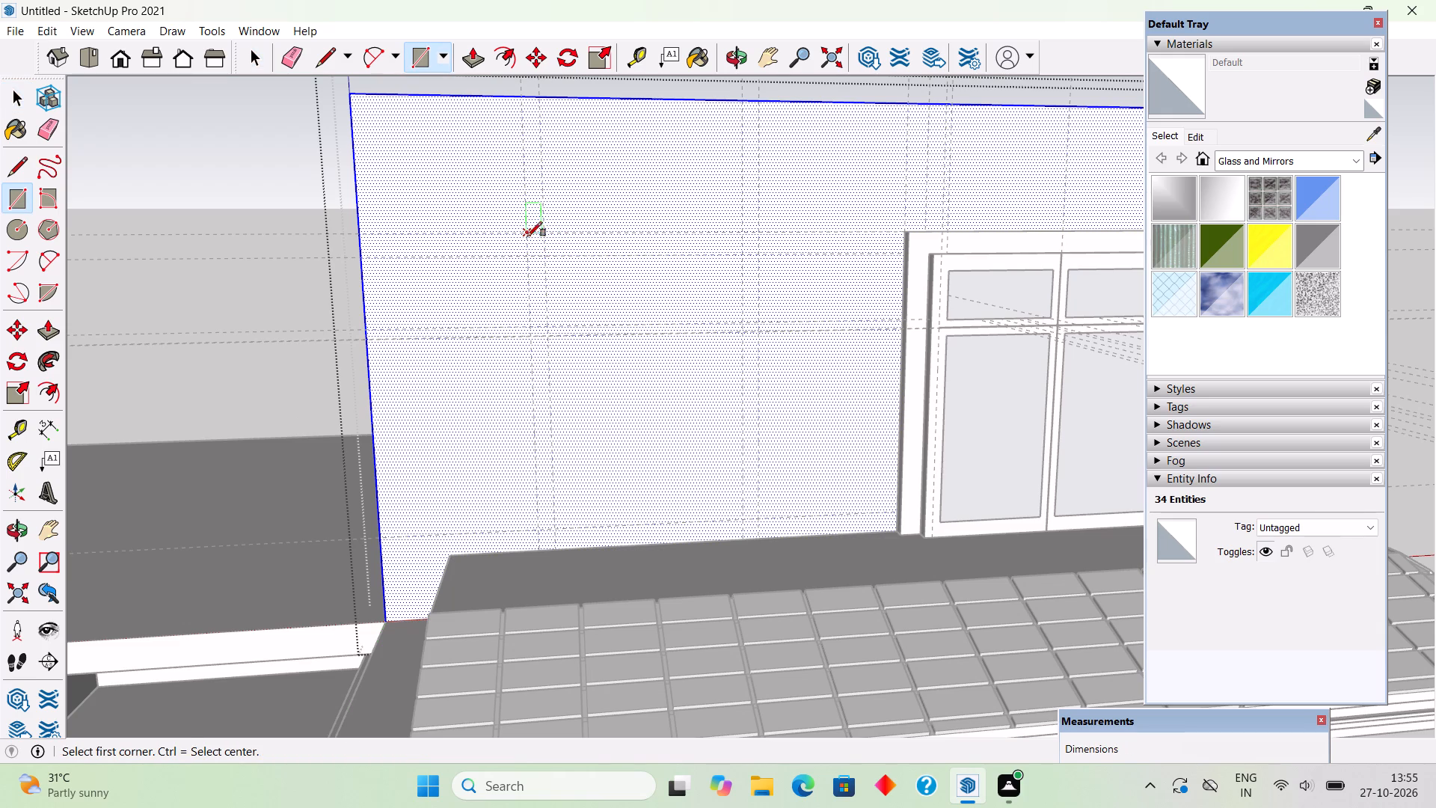
{"action": "left_click", "coordinate": [526, 233]}
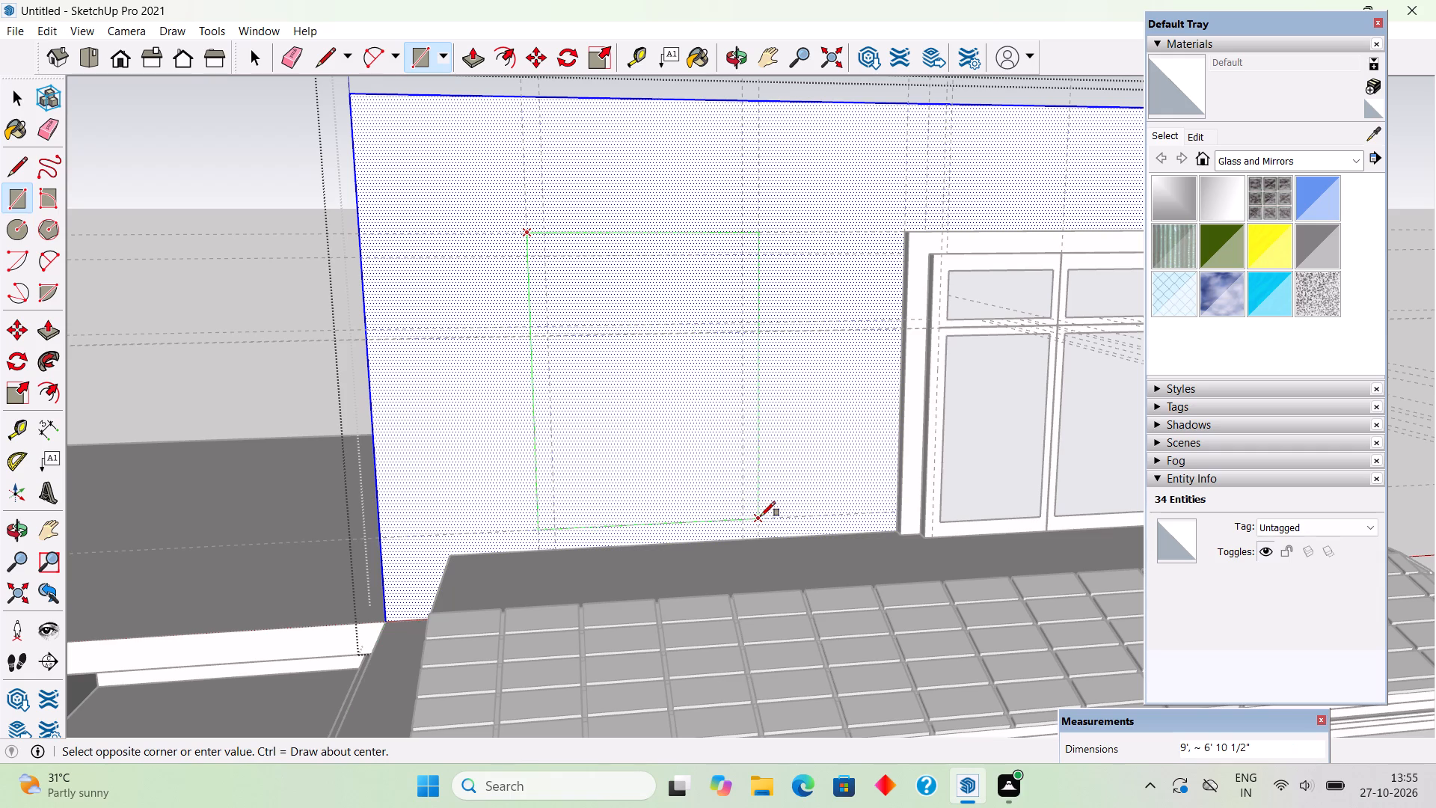
{"action": "left_click", "coordinate": [761, 516]}
{"action": "key", "text": "p"}
{"action": "left_click_drag", "start_coordinate": [699, 468], "coordinate": [642, 382]}
{"action": "key", "text": "space"}
{"action": "scroll", "coordinate": [642, 382], "scroll_direction": "down", "scroll_amount": 5}
{"action": "left_click", "coordinate": [349, 199]}
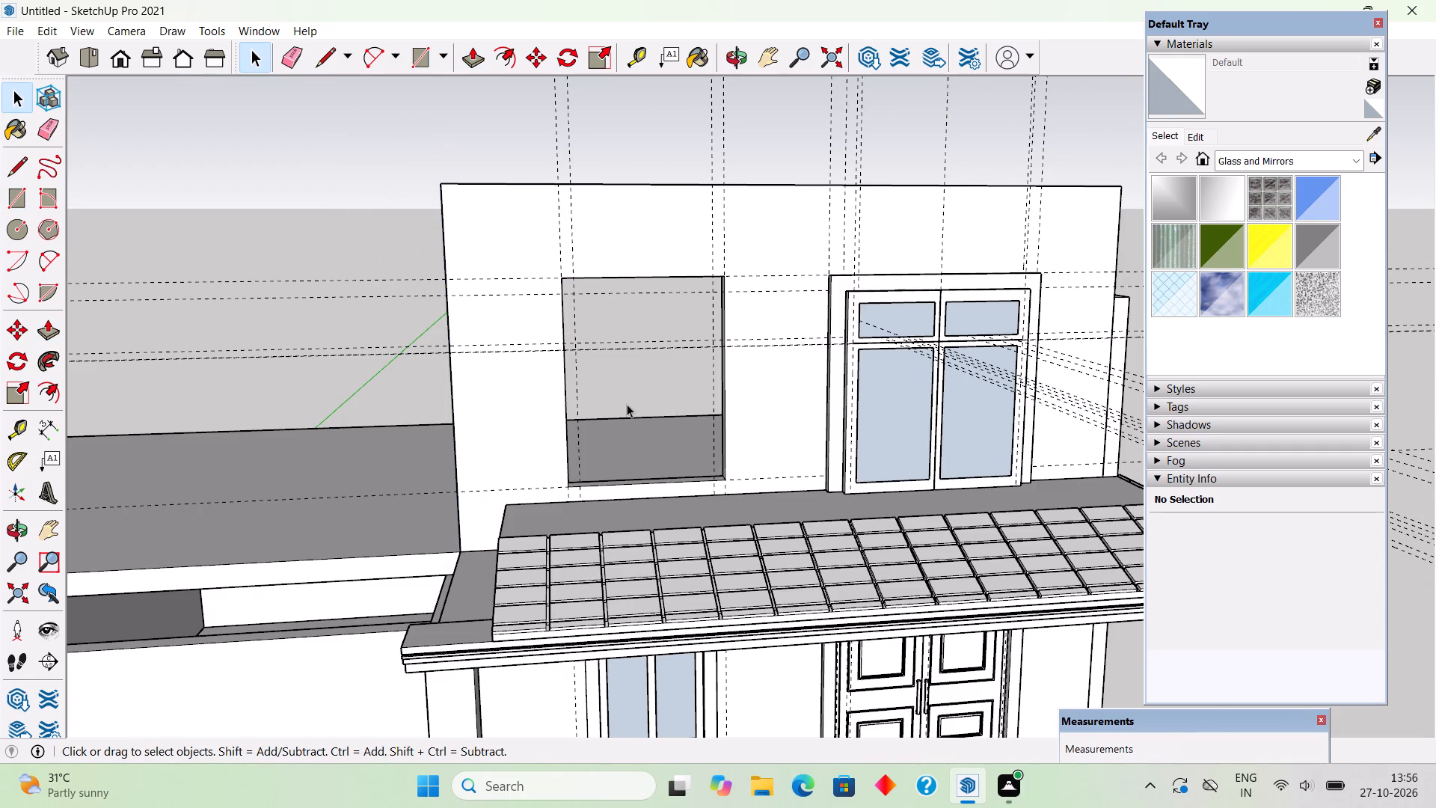
Create an 8" wide frame face around the new opening by offsetting a covering rectangle outward and deleting its inner face.
{"action": "key", "text": "r"}
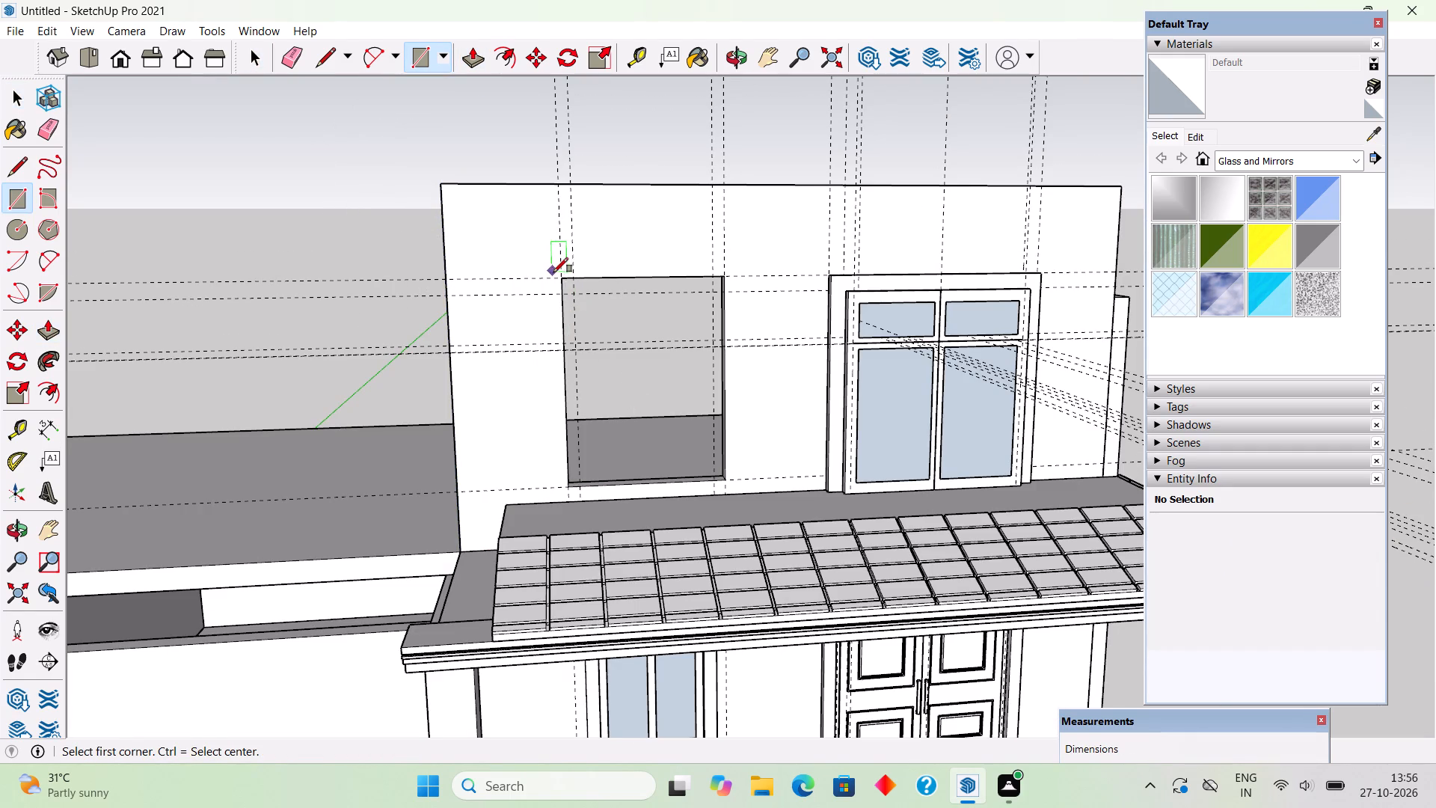
{"action": "left_click", "coordinate": [559, 278]}
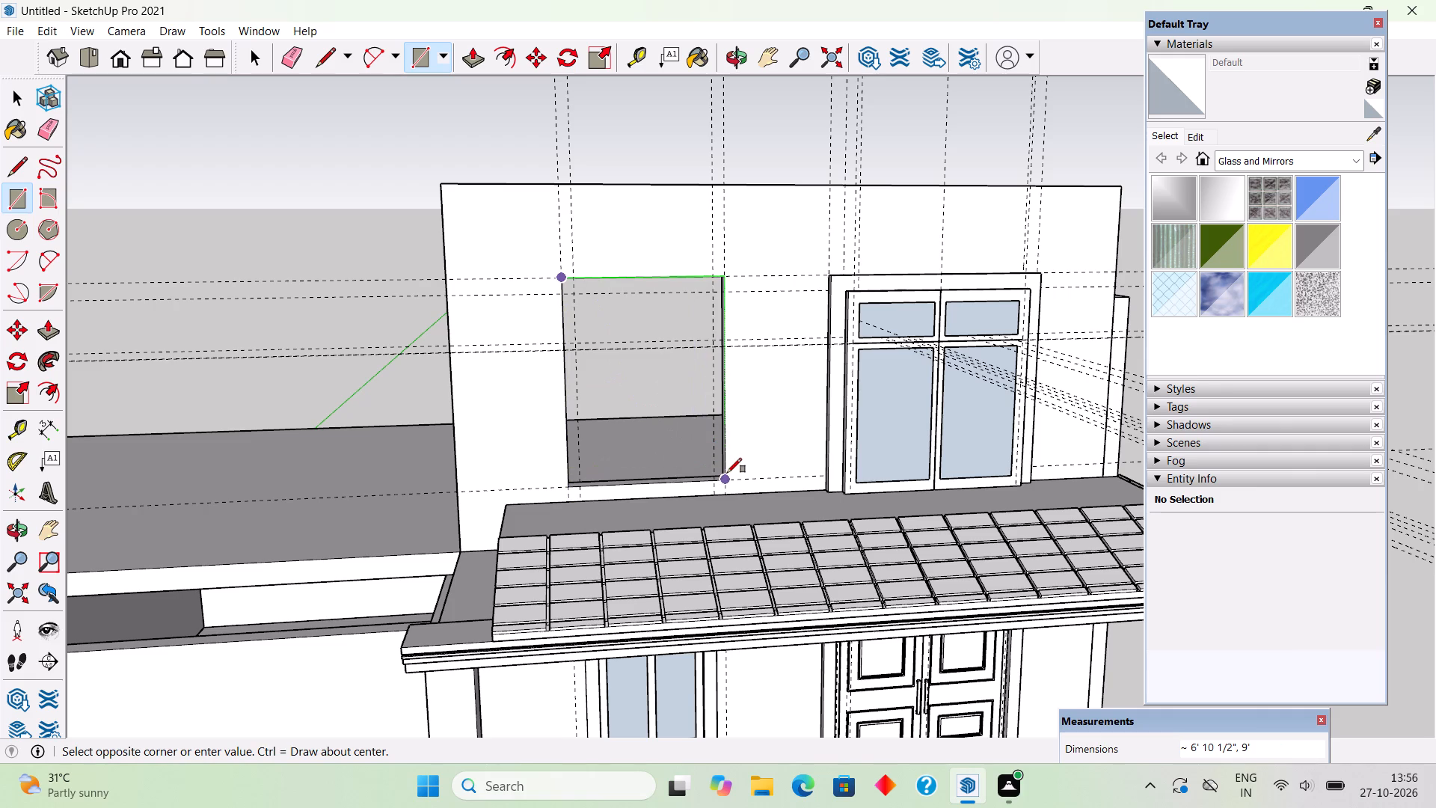
{"action": "left_click", "coordinate": [727, 473]}
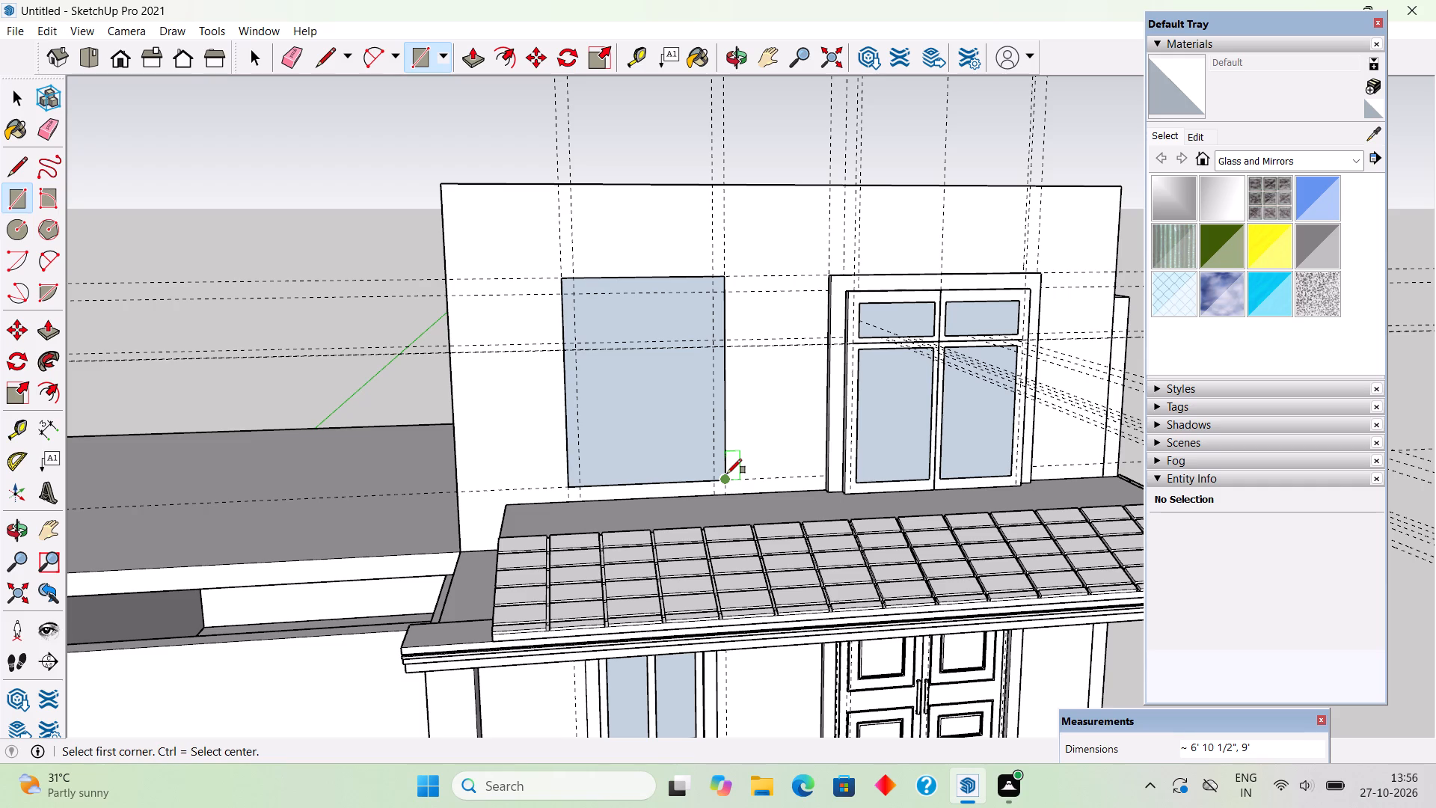
{"action": "key", "text": "f"}
{"action": "left_click", "coordinate": [684, 469]}
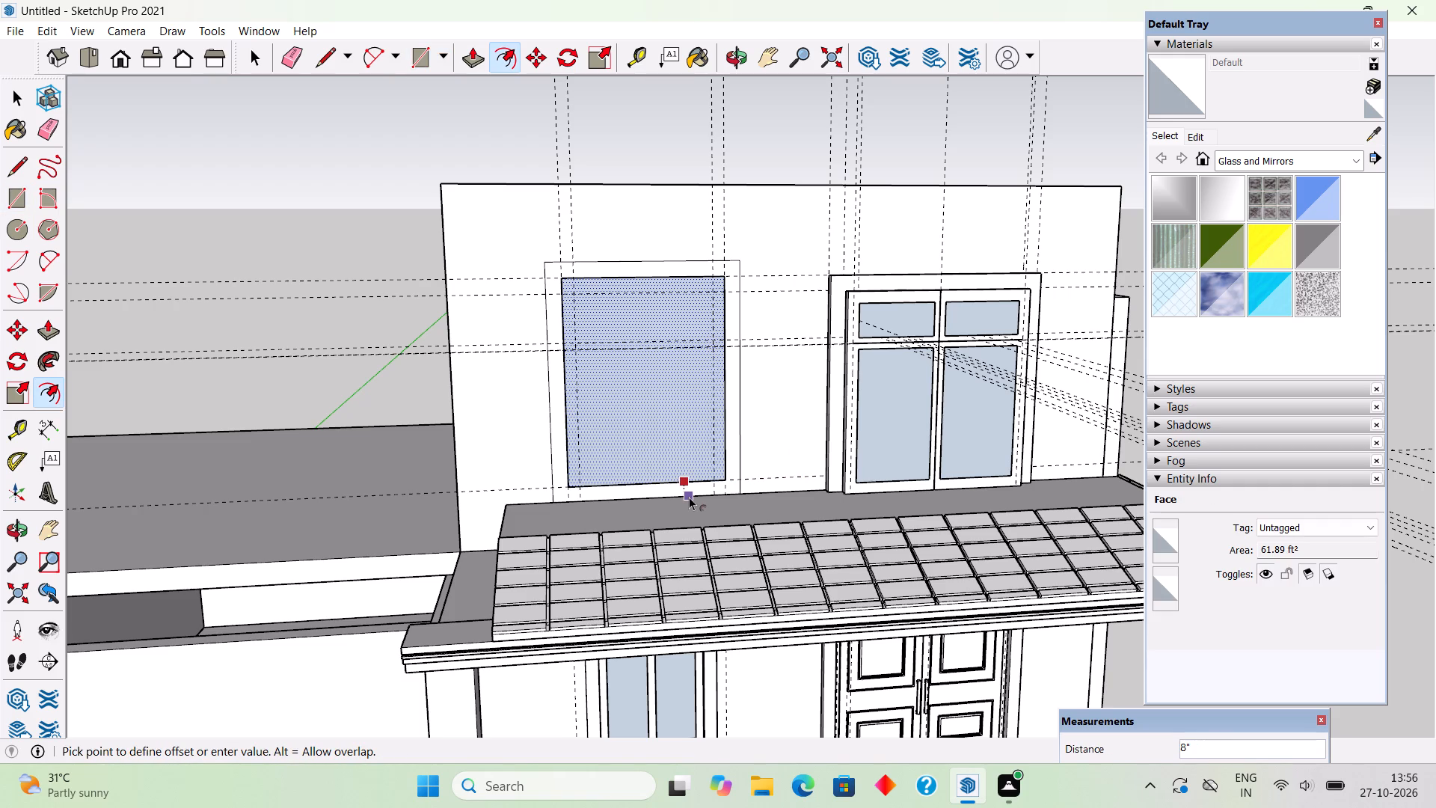
{"action": "left_click", "coordinate": [689, 497]}
{"action": "key", "text": "space"}
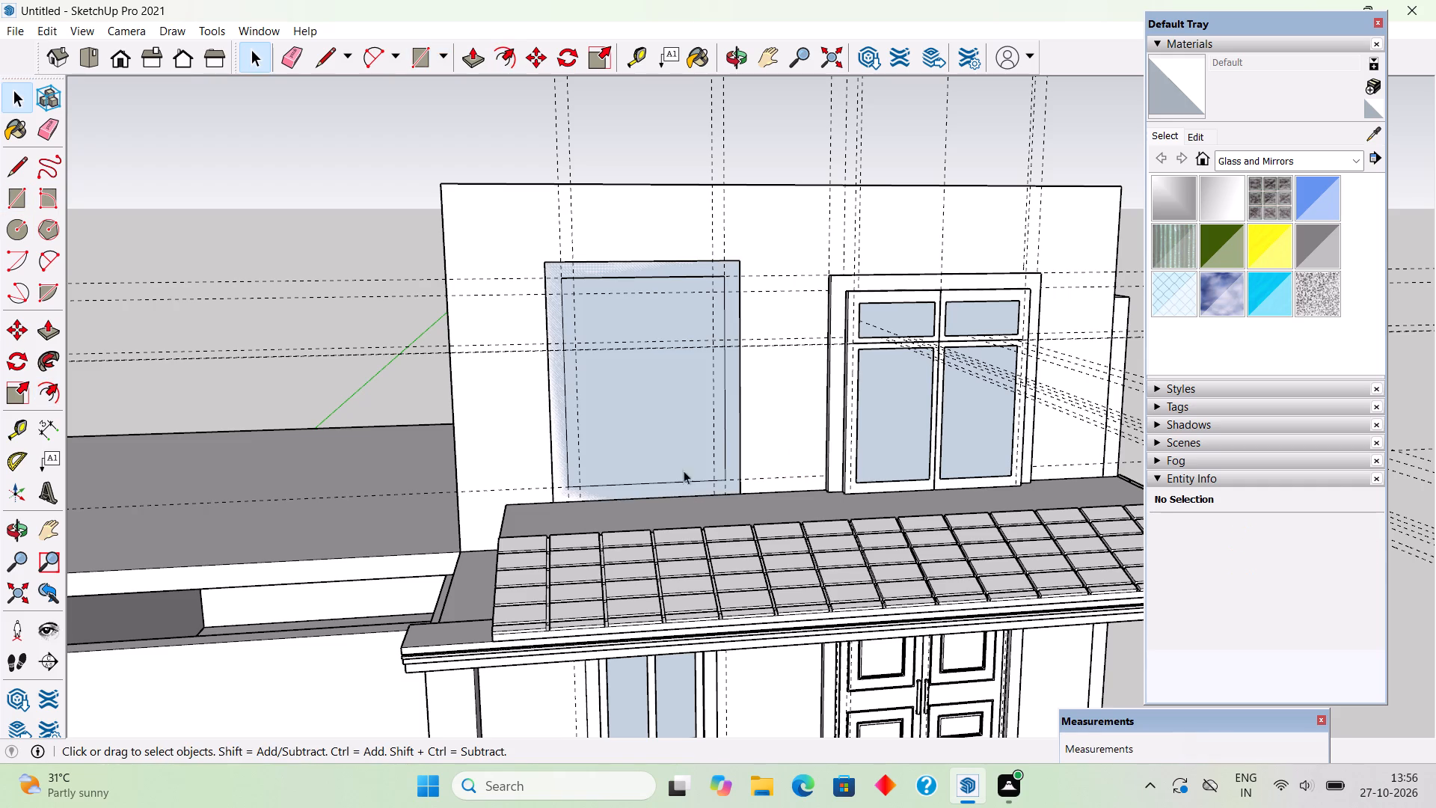
{"action": "left_click", "coordinate": [679, 454]}
{"action": "key", "text": "Delete"}
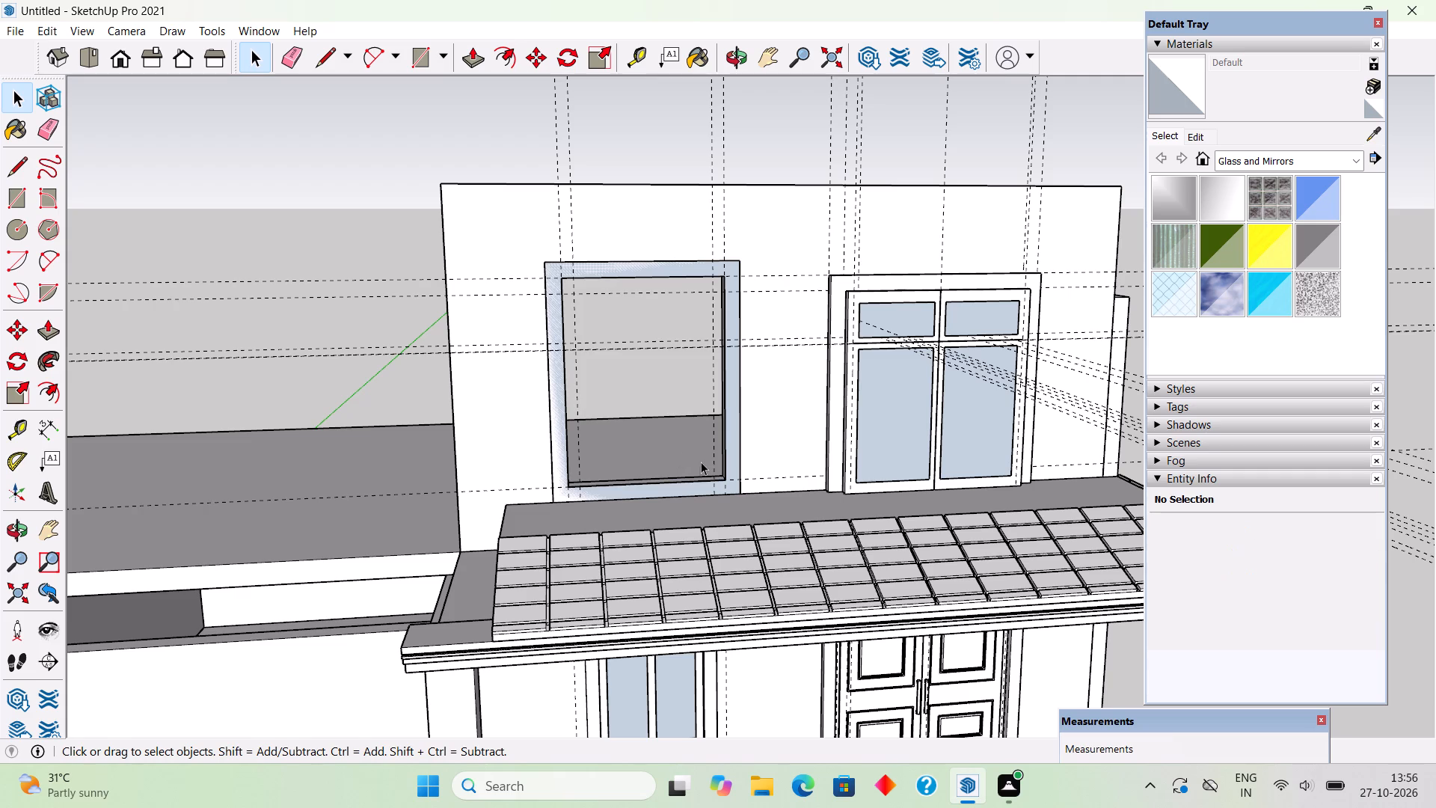
Pull the frame face around the new opening out 5" and make the frame a group.
{"action": "key", "text": "p"}
{"action": "left_click", "coordinate": [737, 460]}
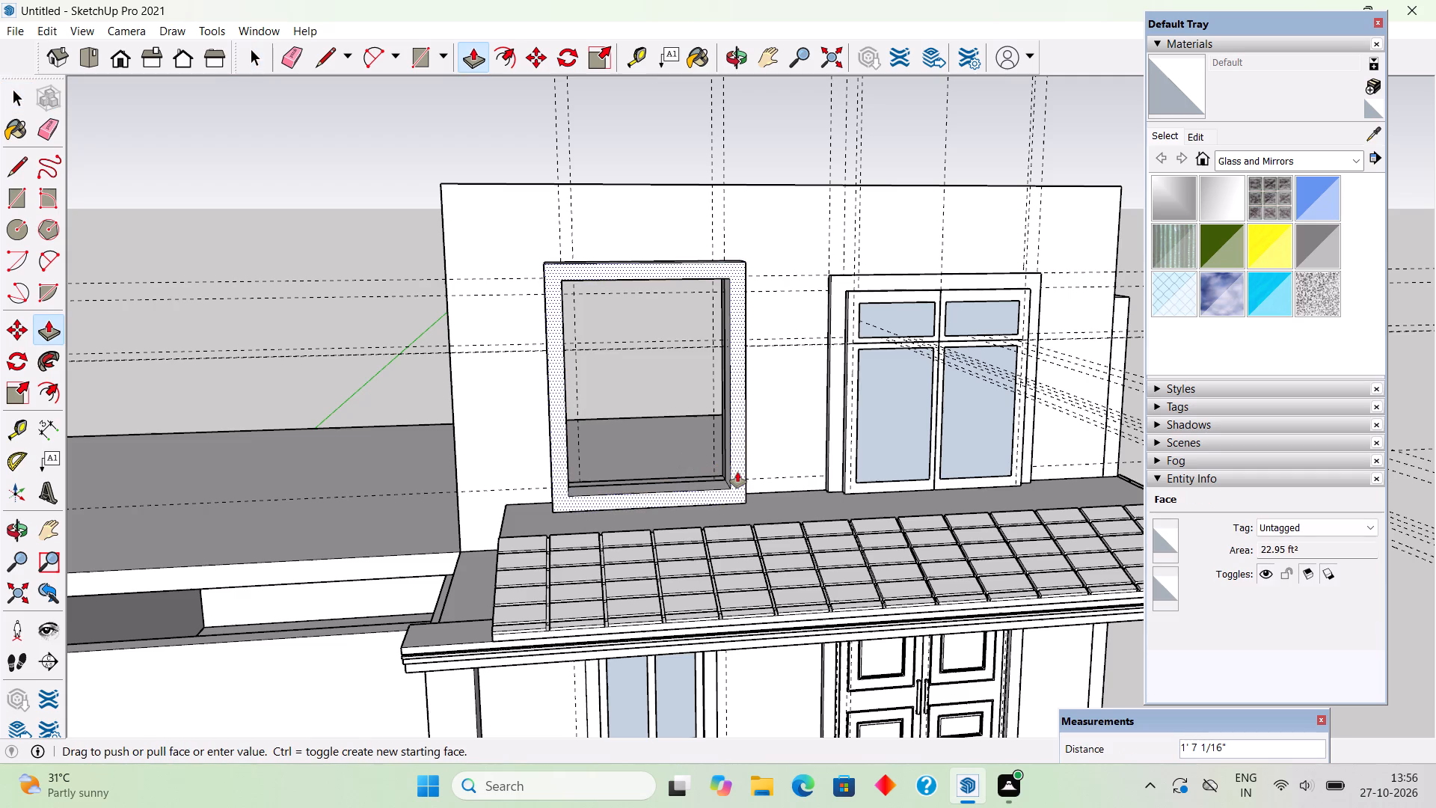
{"action": "key", "text": "5"}
{"action": "key", "text": "shift+quotedbl"}
{"action": "key", "text": "Return"}
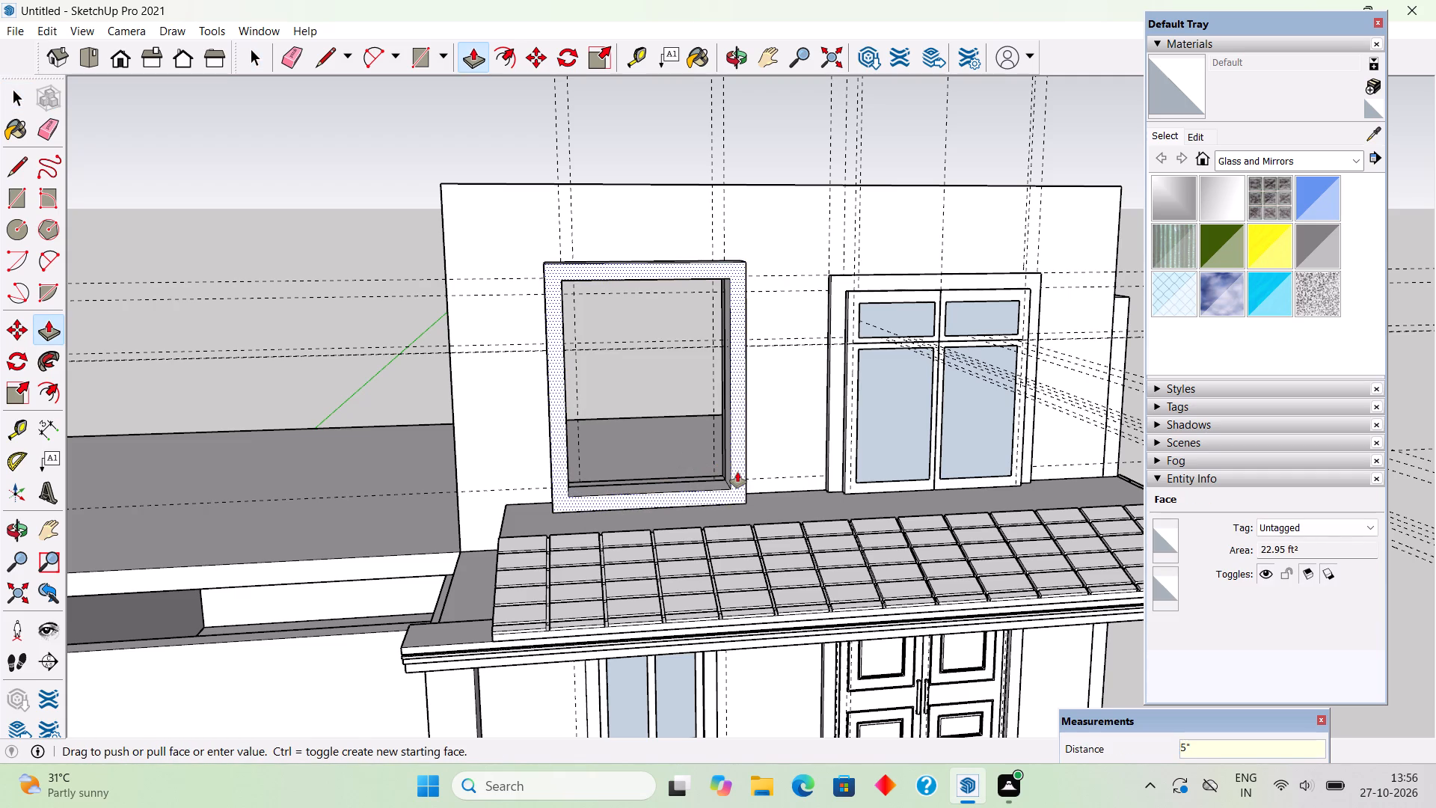
{"action": "key", "text": "space"}
{"action": "triple_click", "coordinate": [737, 472]}
{"action": "right_click", "coordinate": [737, 472]}
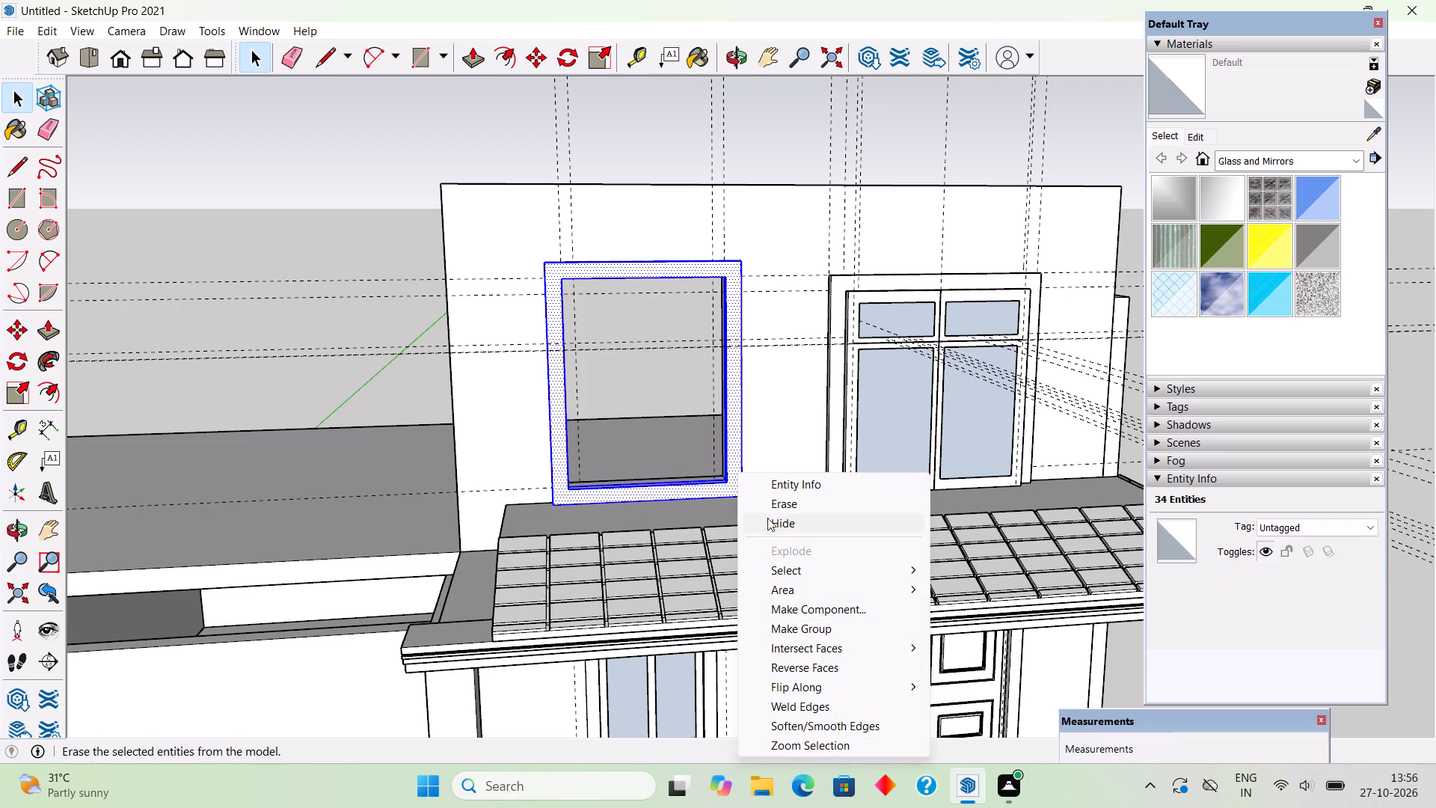
{"action": "left_click", "coordinate": [797, 622]}
{"action": "left_click", "coordinate": [621, 141]}
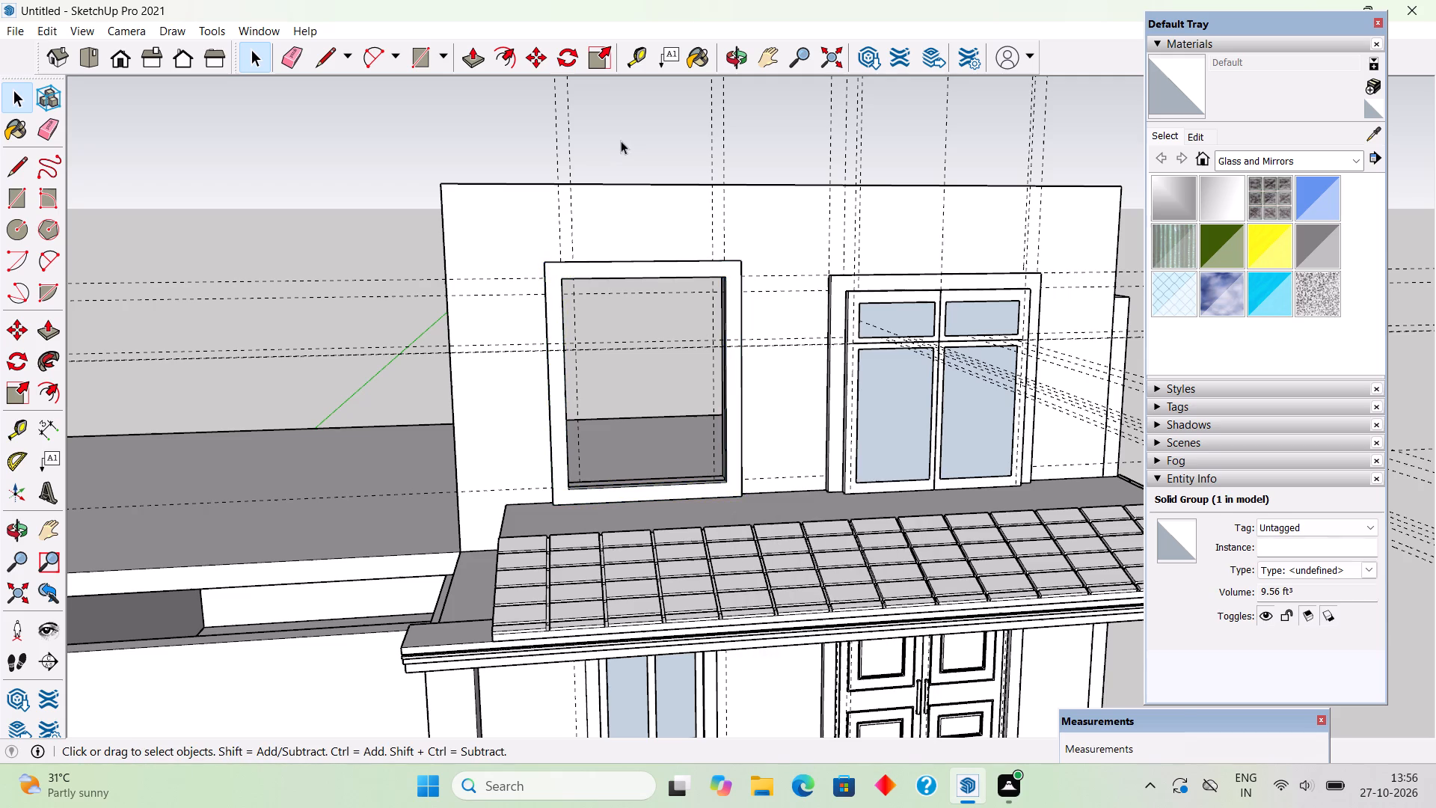
Cover the new window opening with a rectangle about 6' 10 1/2" by 9' and offset its outline 6" inward.
{"action": "scroll", "coordinate": [636, 335], "scroll_direction": "up", "scroll_amount": 3}
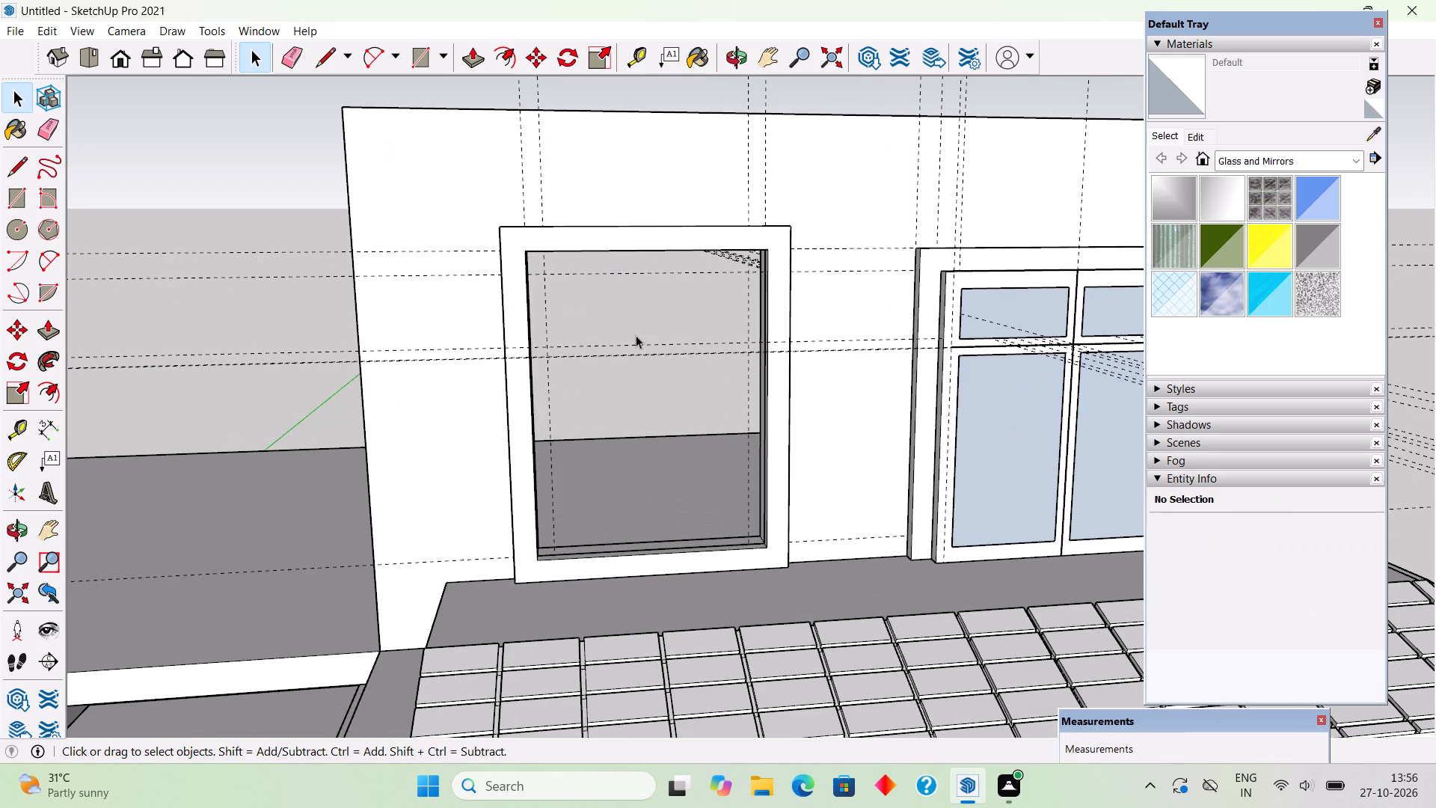
{"action": "scroll", "coordinate": [636, 335], "scroll_direction": "up", "scroll_amount": 1}
{"action": "middle_click_drag", "start_coordinate": [636, 335], "coordinate": [648, 357]}
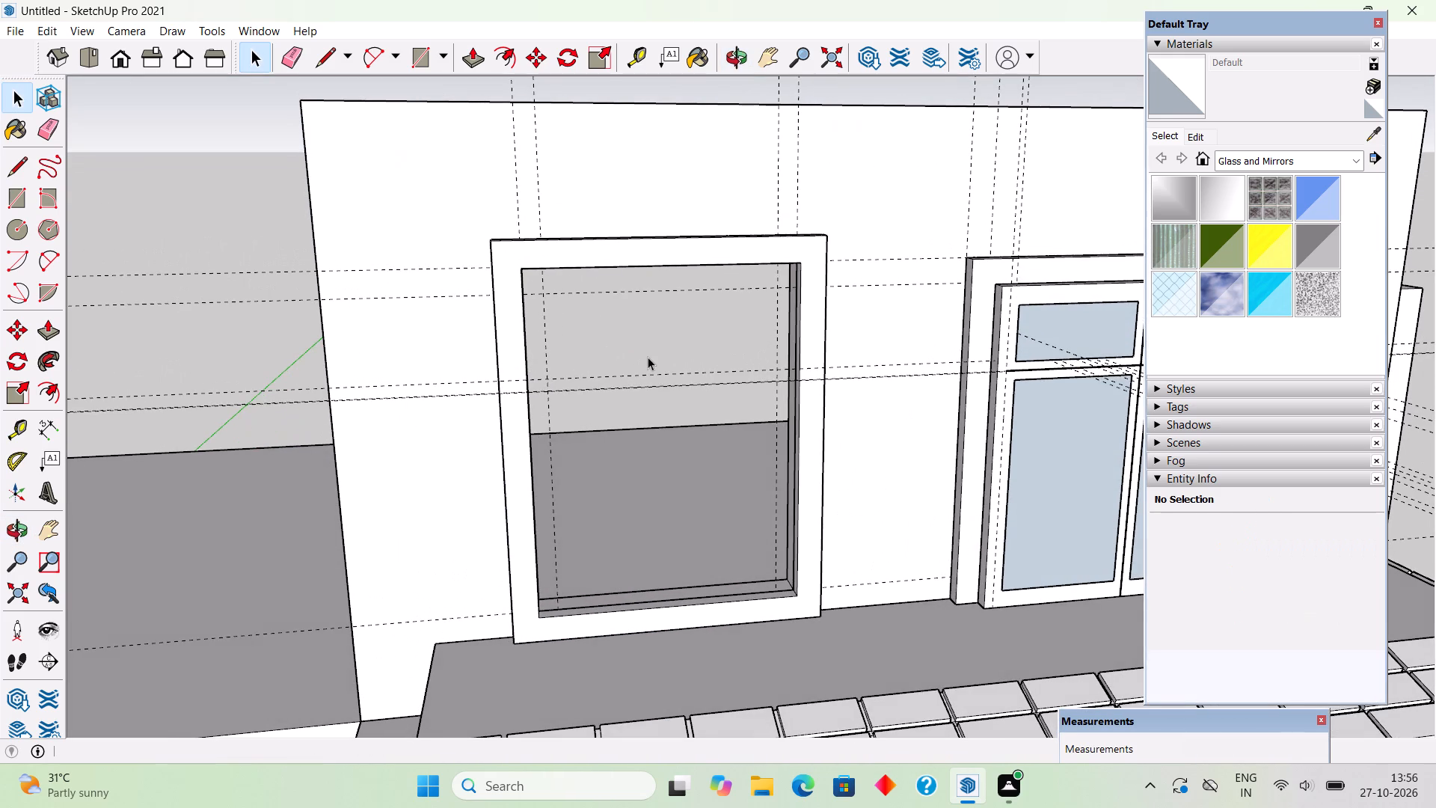
{"action": "key", "text": "r"}
{"action": "left_click", "coordinate": [526, 265]}
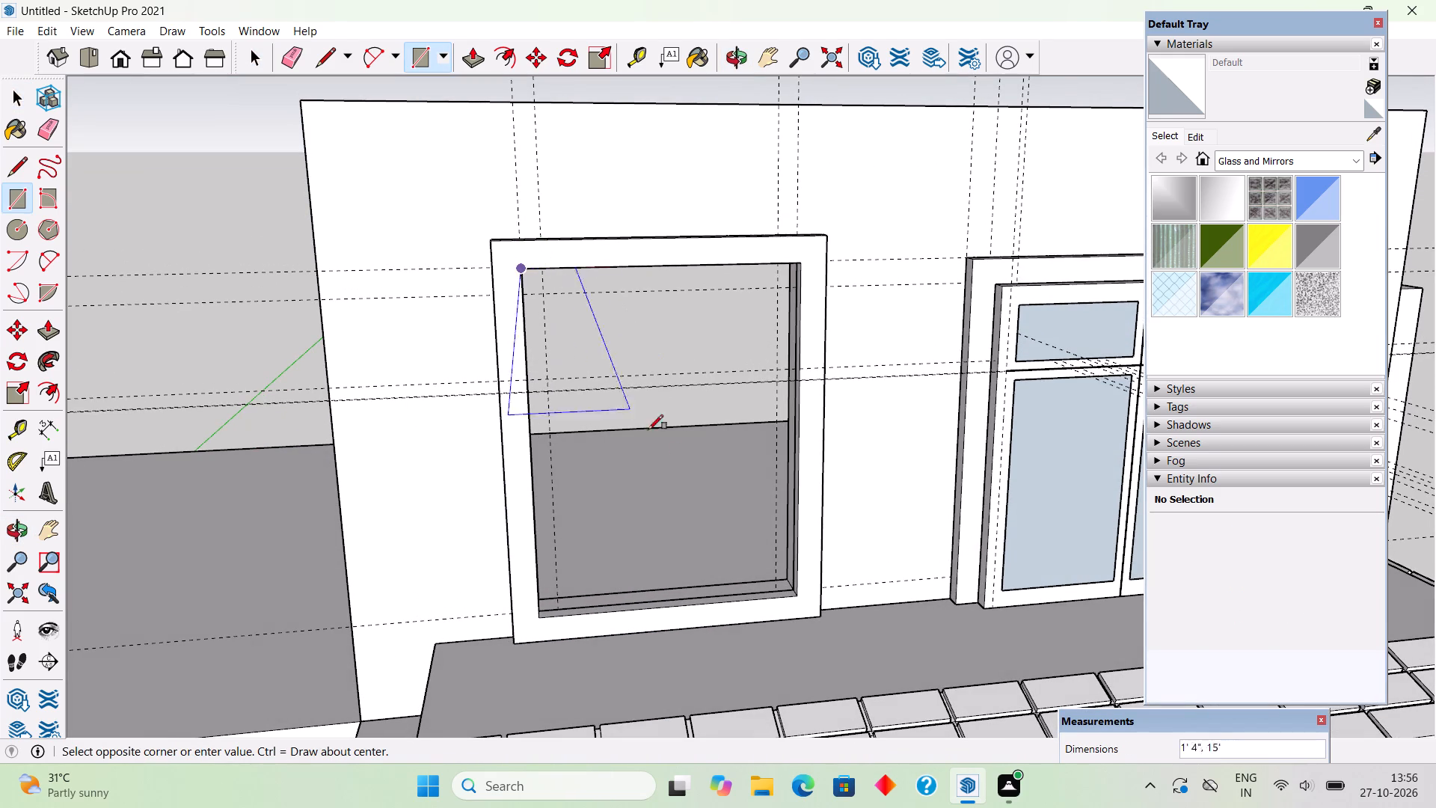
{"action": "left_click", "coordinate": [792, 598]}
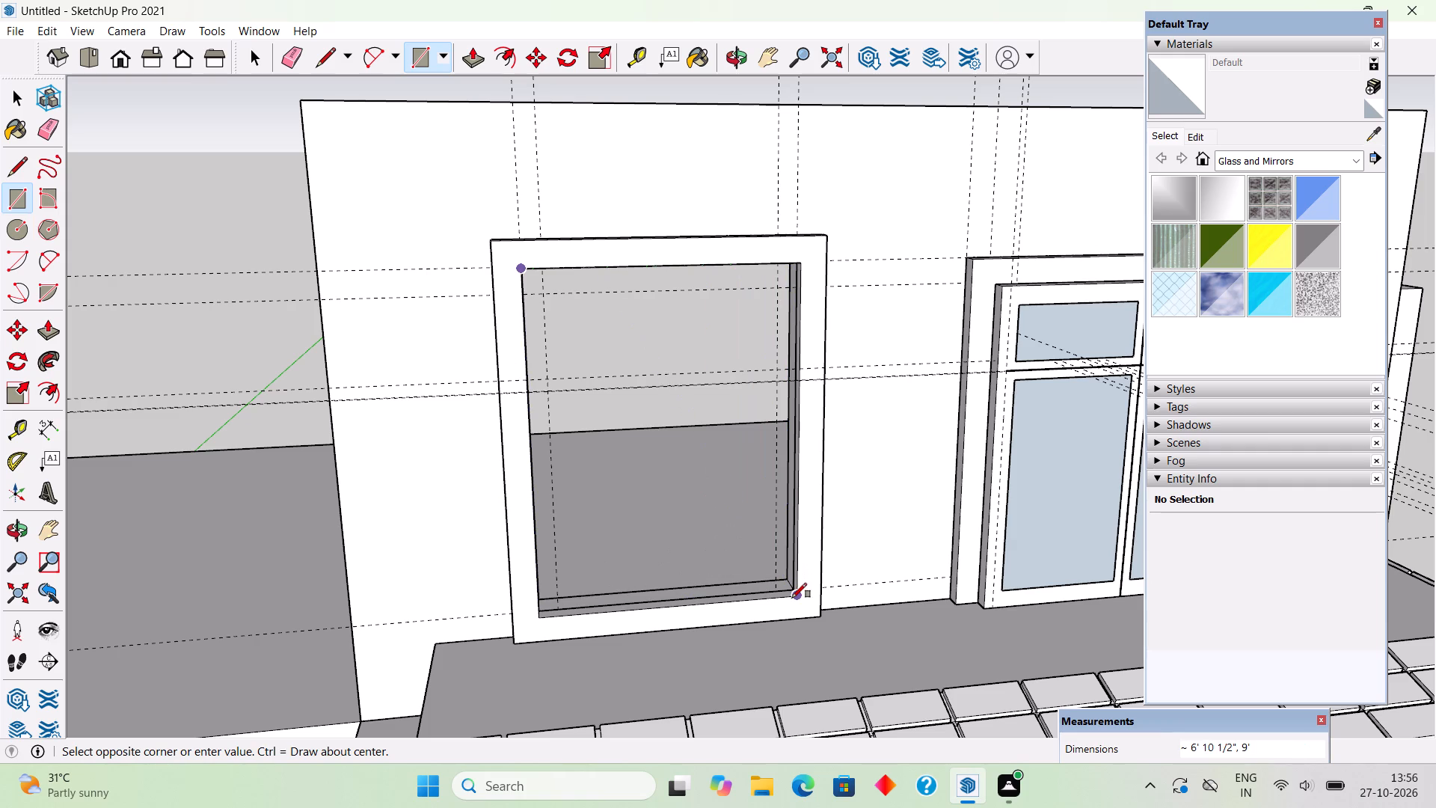
{"action": "key", "text": "f"}
{"action": "left_click", "coordinate": [727, 593]}
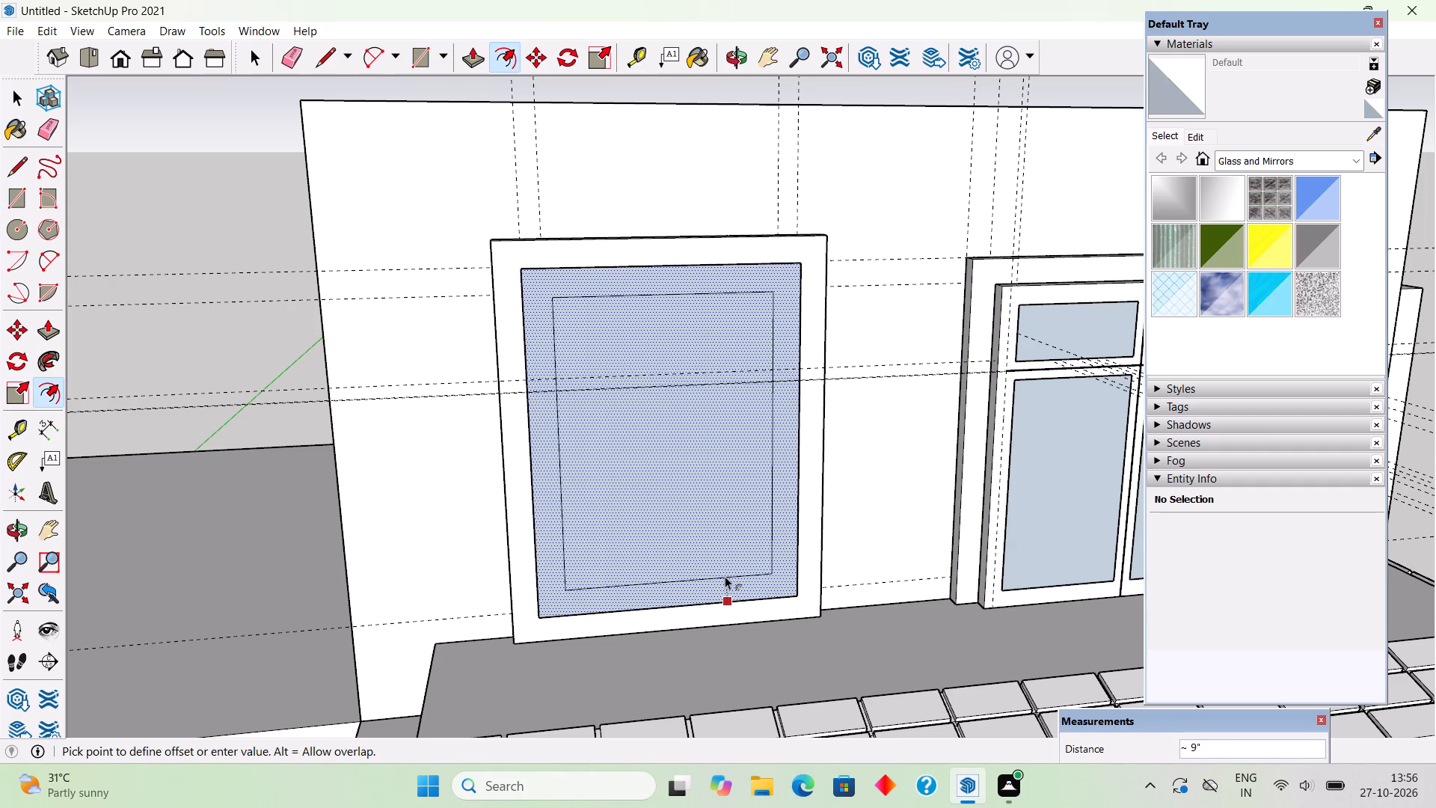
{"action": "key", "text": "6"}
{"action": "key", "text": "shift+quotedbl"}
{"action": "key", "text": "Return"}
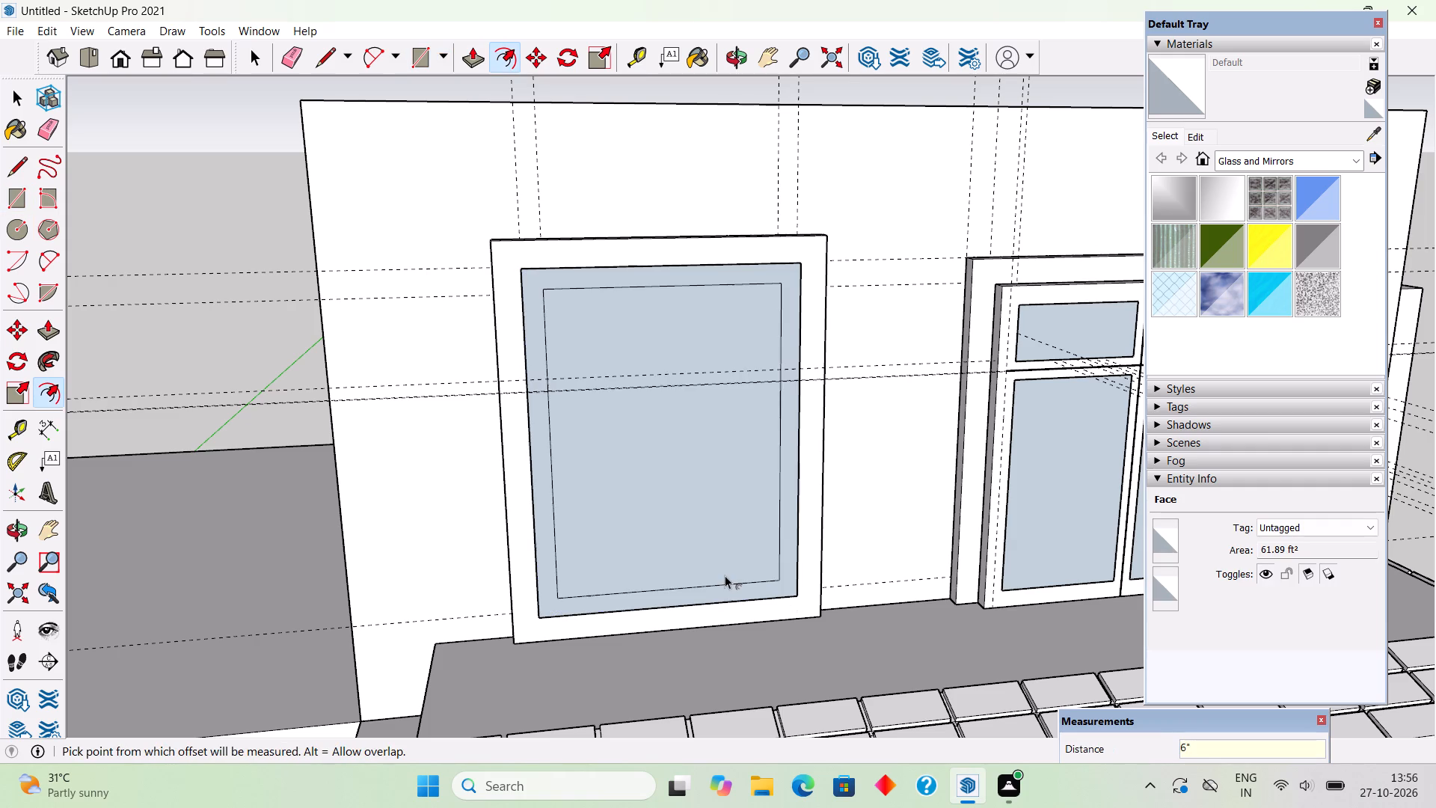
Place a vertical centre guide on the inner pane face, about 2' 11 1/4" from its left edge.
{"action": "key", "text": "t"}
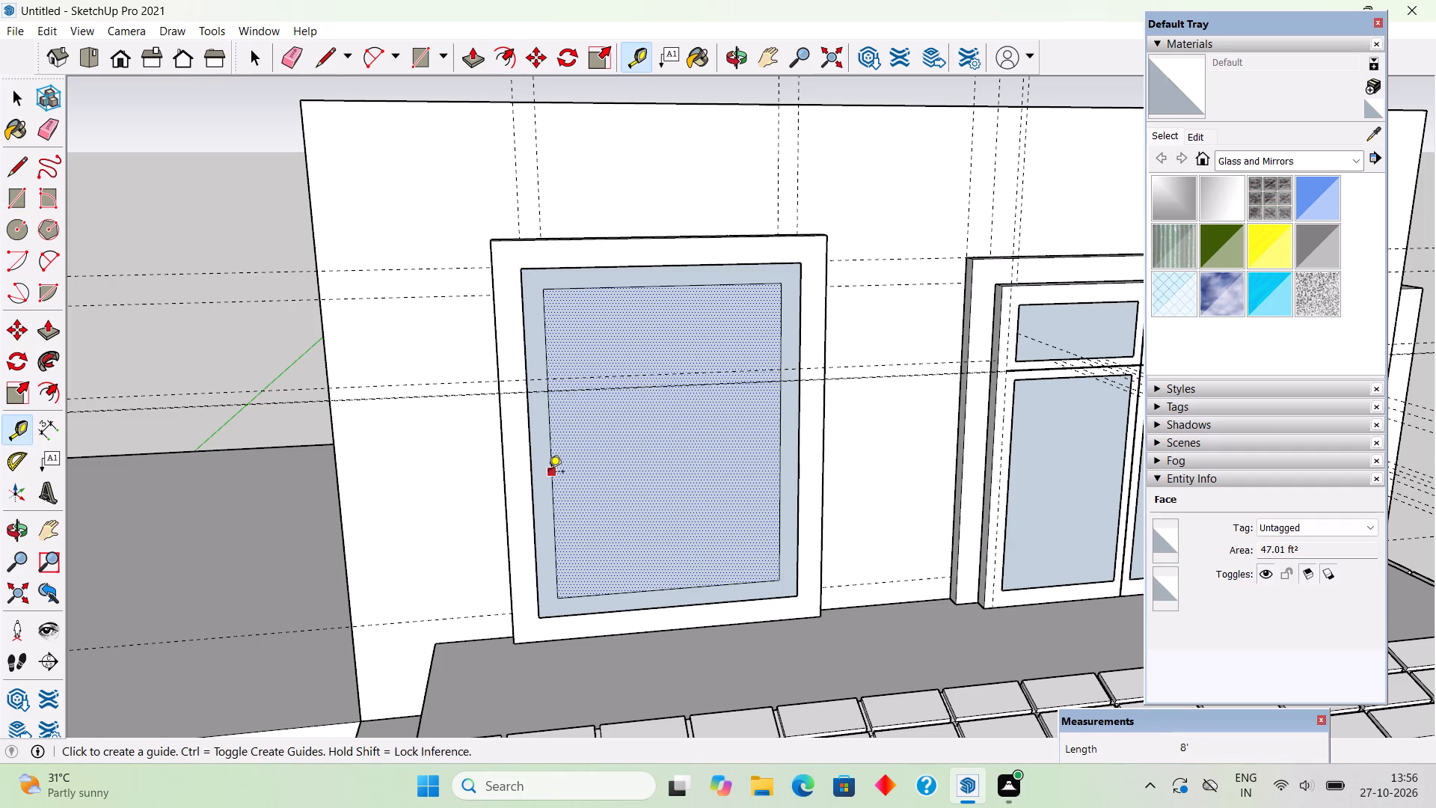
{"action": "left_click", "coordinate": [548, 473]}
{"action": "left_click", "coordinate": [672, 588]}
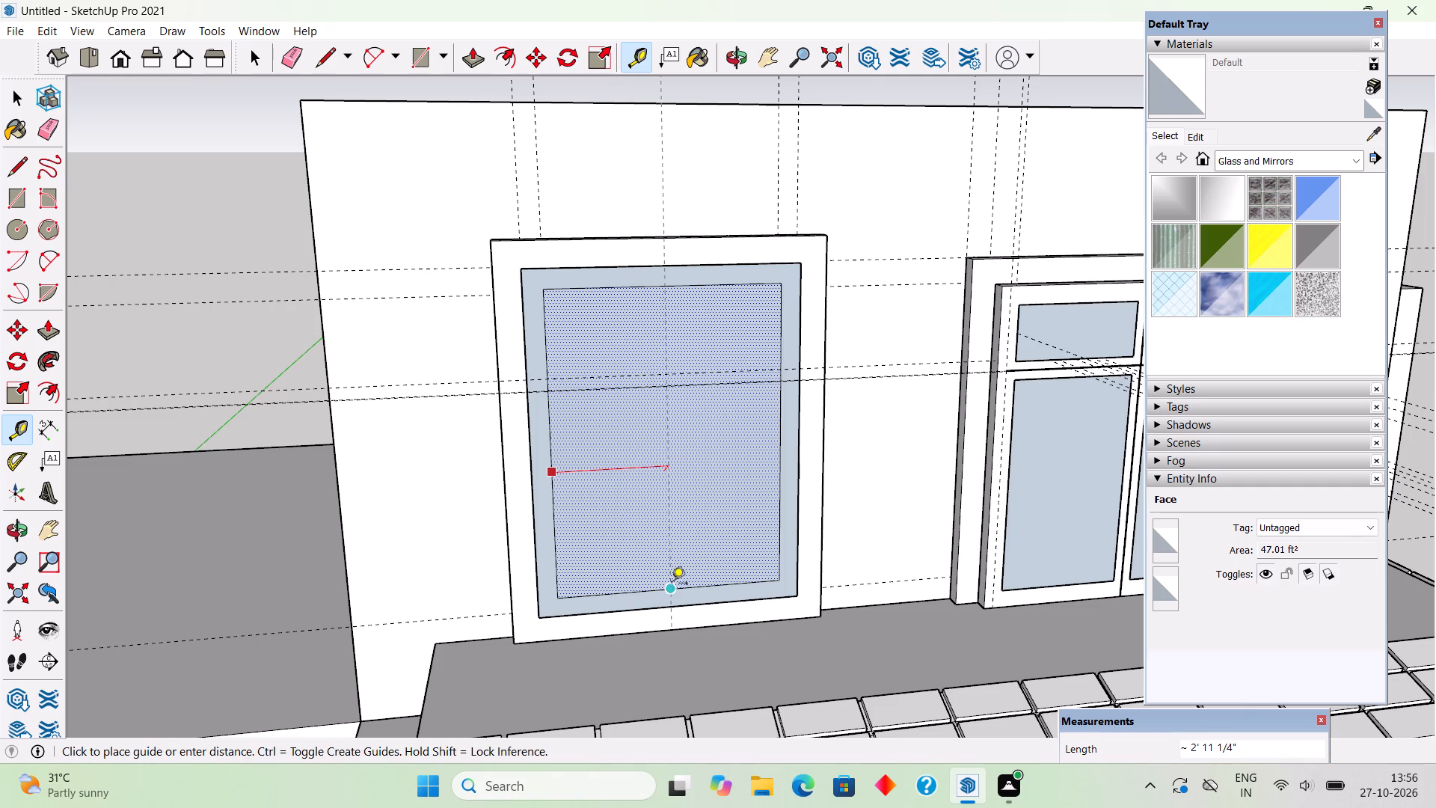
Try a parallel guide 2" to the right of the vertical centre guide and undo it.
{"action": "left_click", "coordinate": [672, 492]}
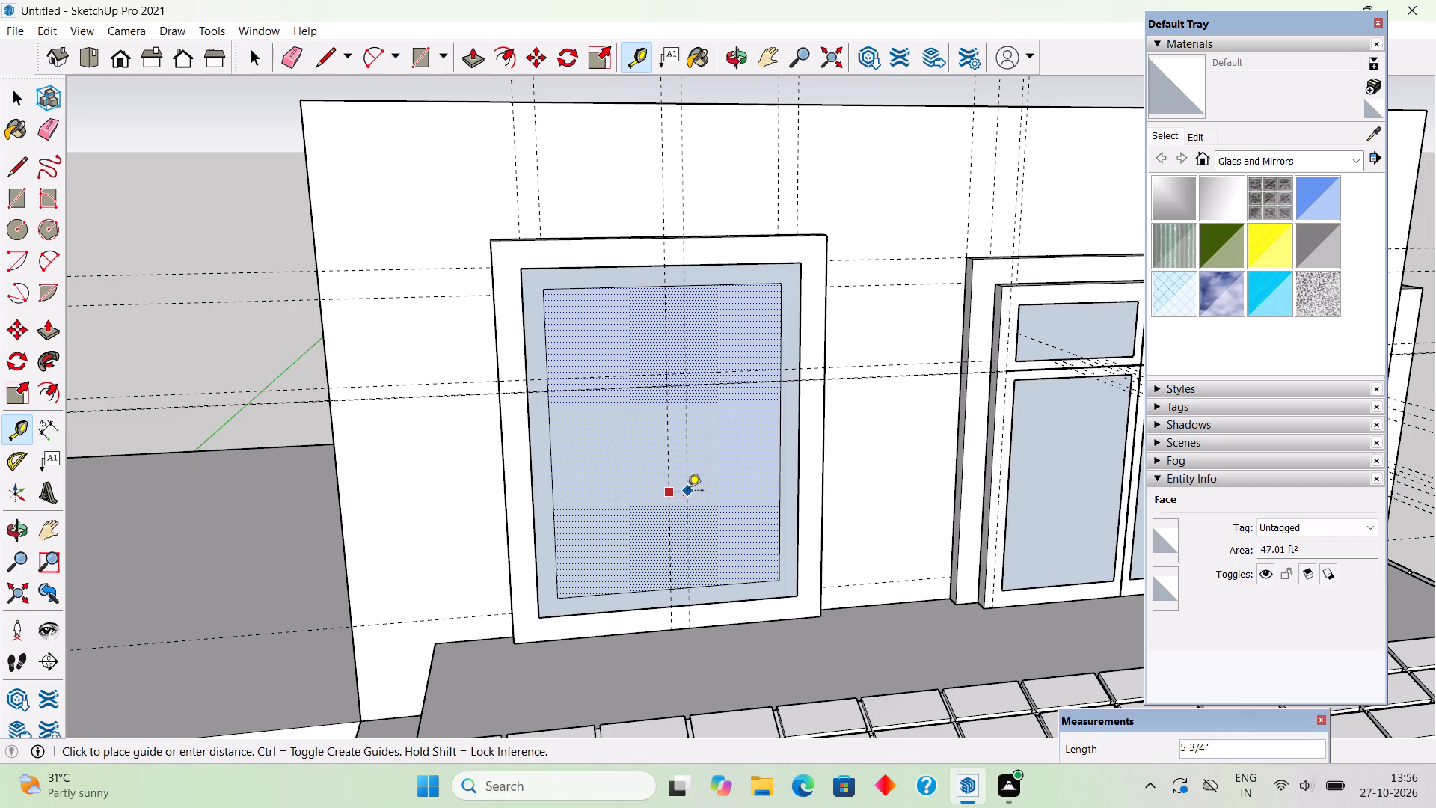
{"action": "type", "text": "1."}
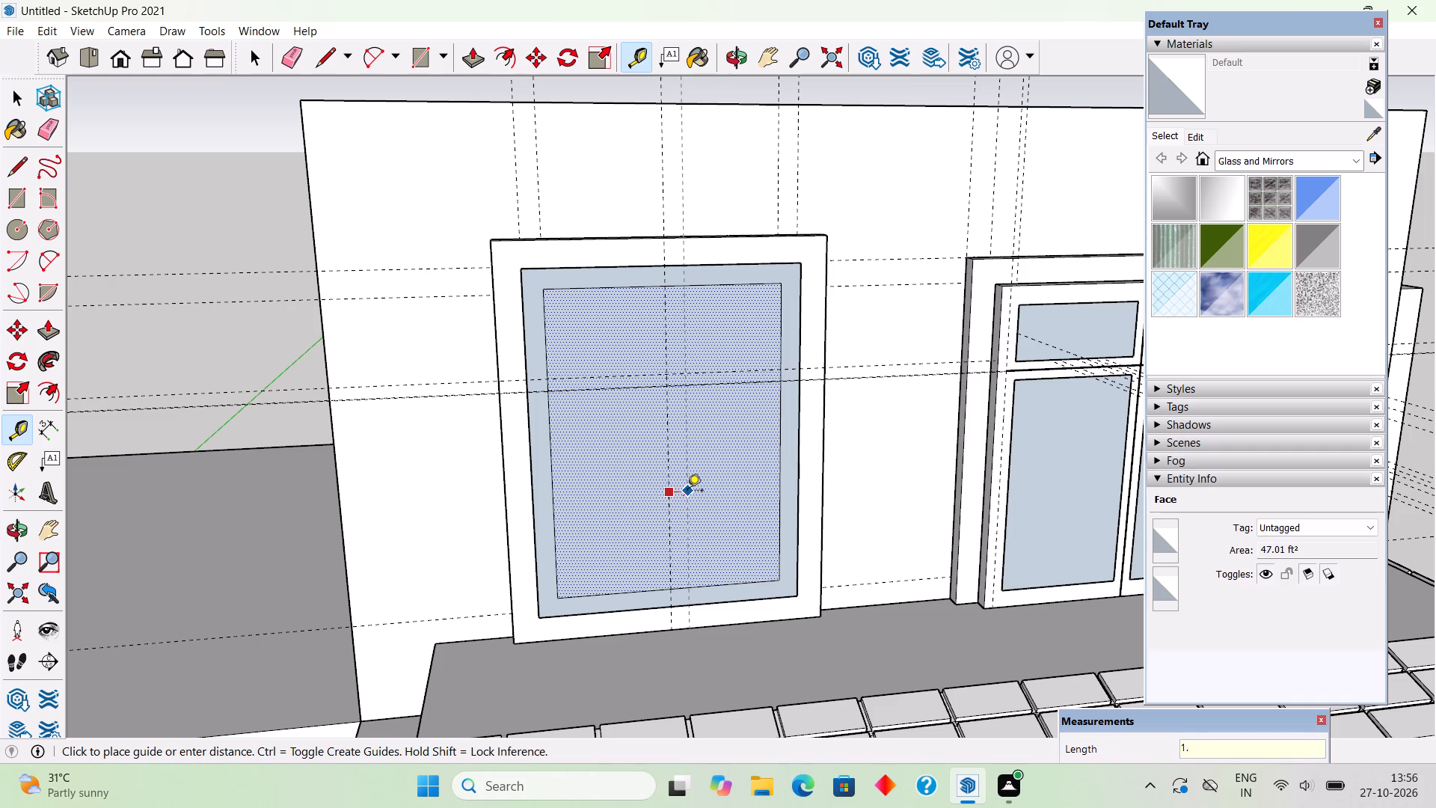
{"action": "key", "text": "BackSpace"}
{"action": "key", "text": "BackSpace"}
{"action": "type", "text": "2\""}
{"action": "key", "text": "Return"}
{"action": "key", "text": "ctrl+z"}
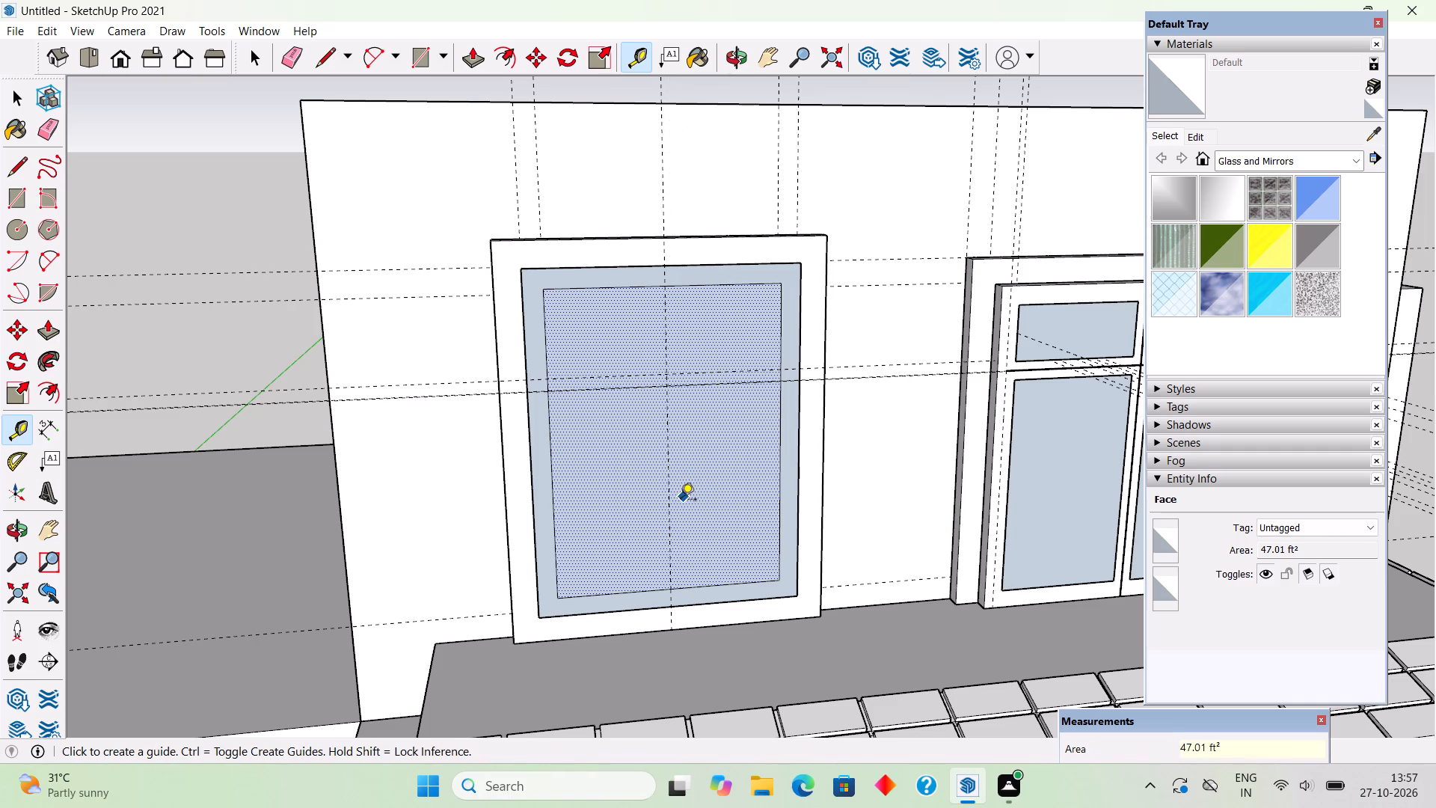
Offset a parallel guide 3" to each side of the vertical centre guide on the new window.
{"action": "left_click", "coordinate": [669, 524]}
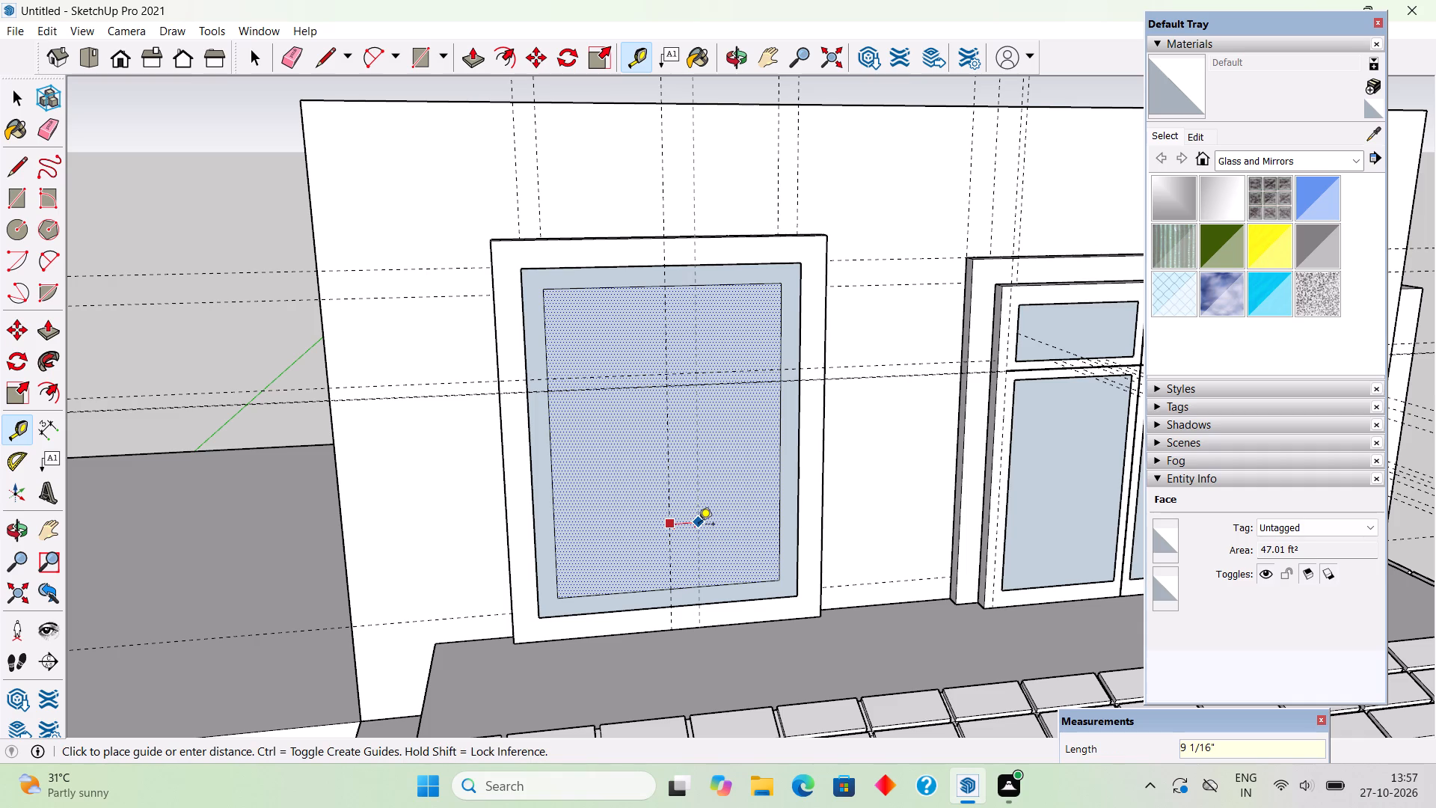
{"action": "type", "text": "3\""}
{"action": "key", "text": "Return"}
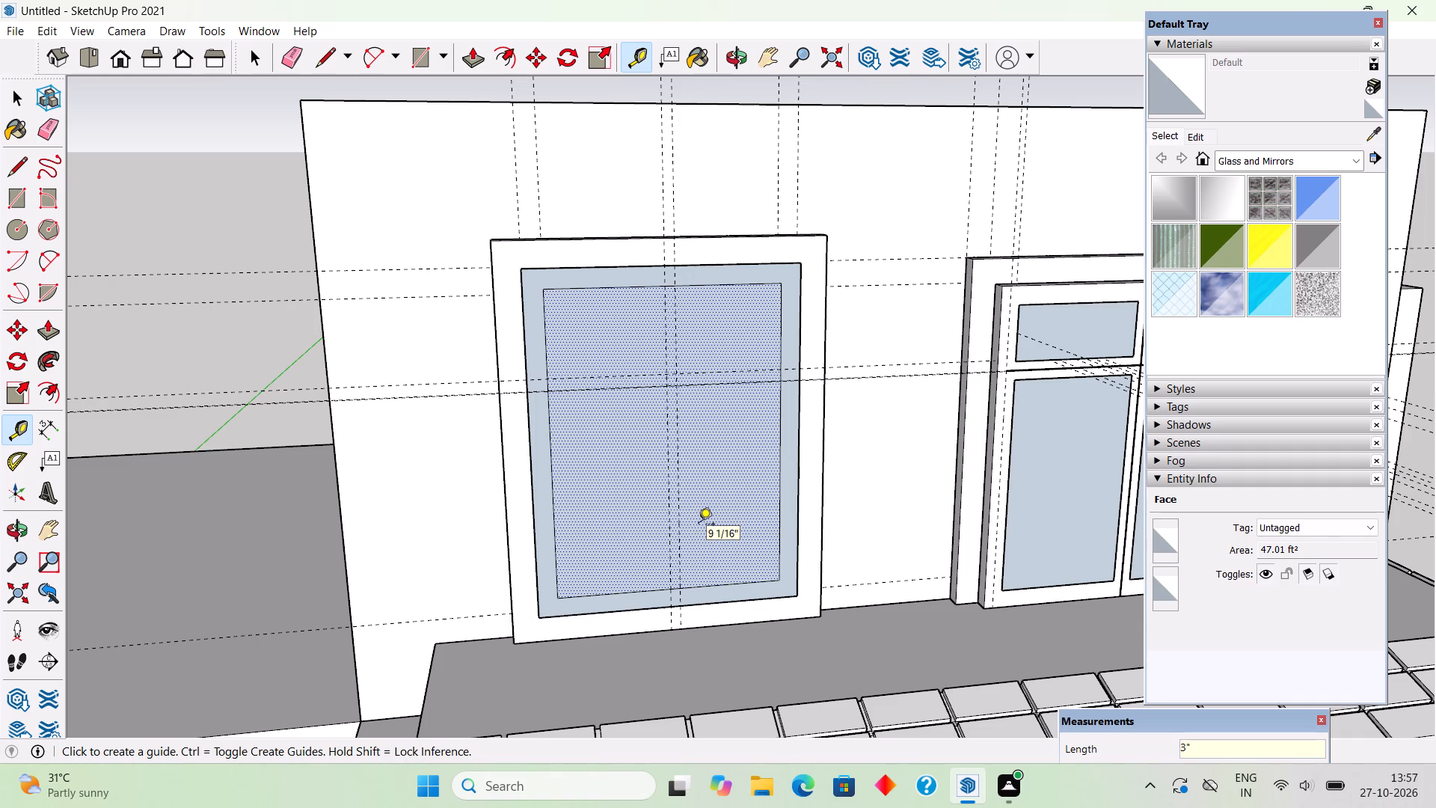
{"action": "left_click", "coordinate": [669, 527]}
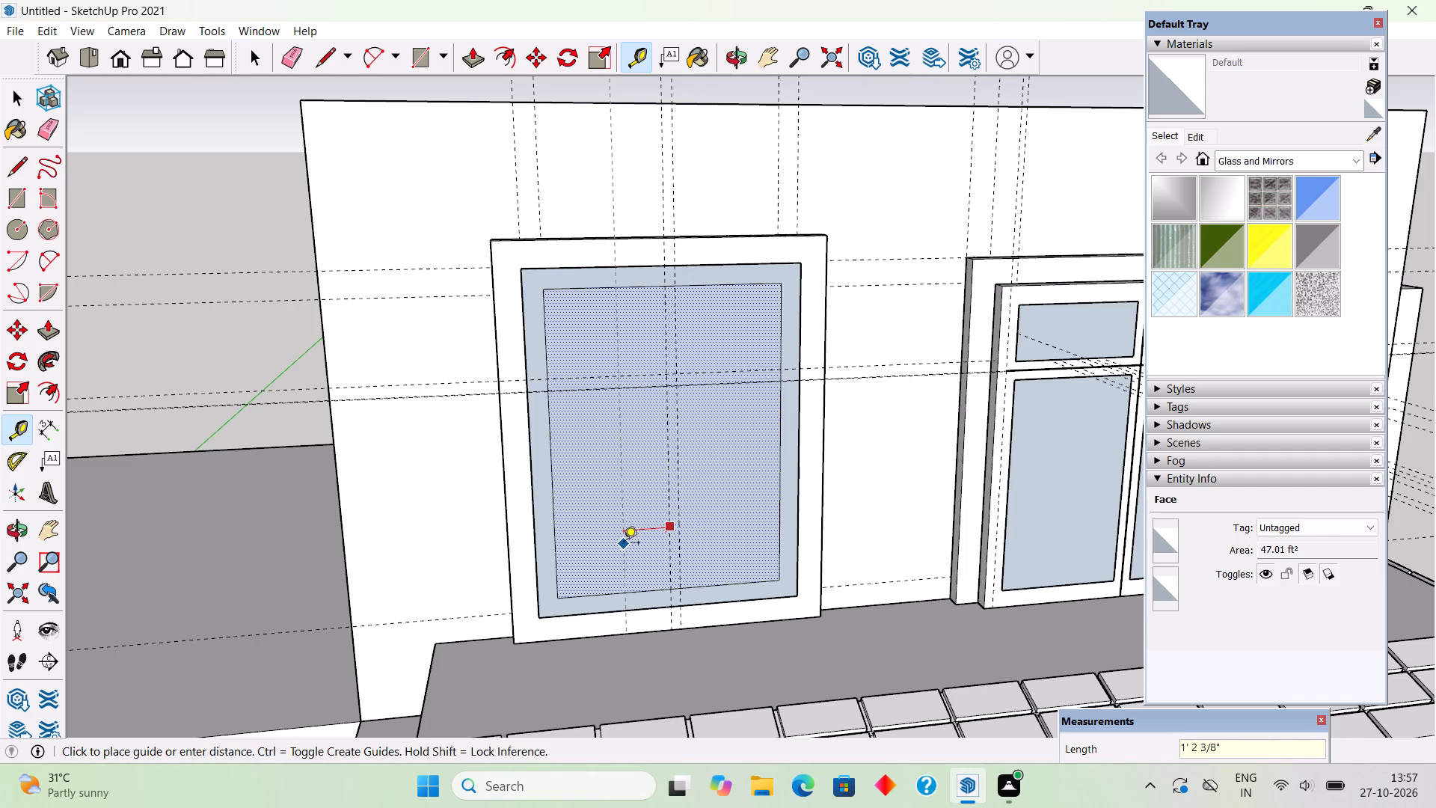
{"action": "type", "text": "3\""}
{"action": "key", "text": "Return"}
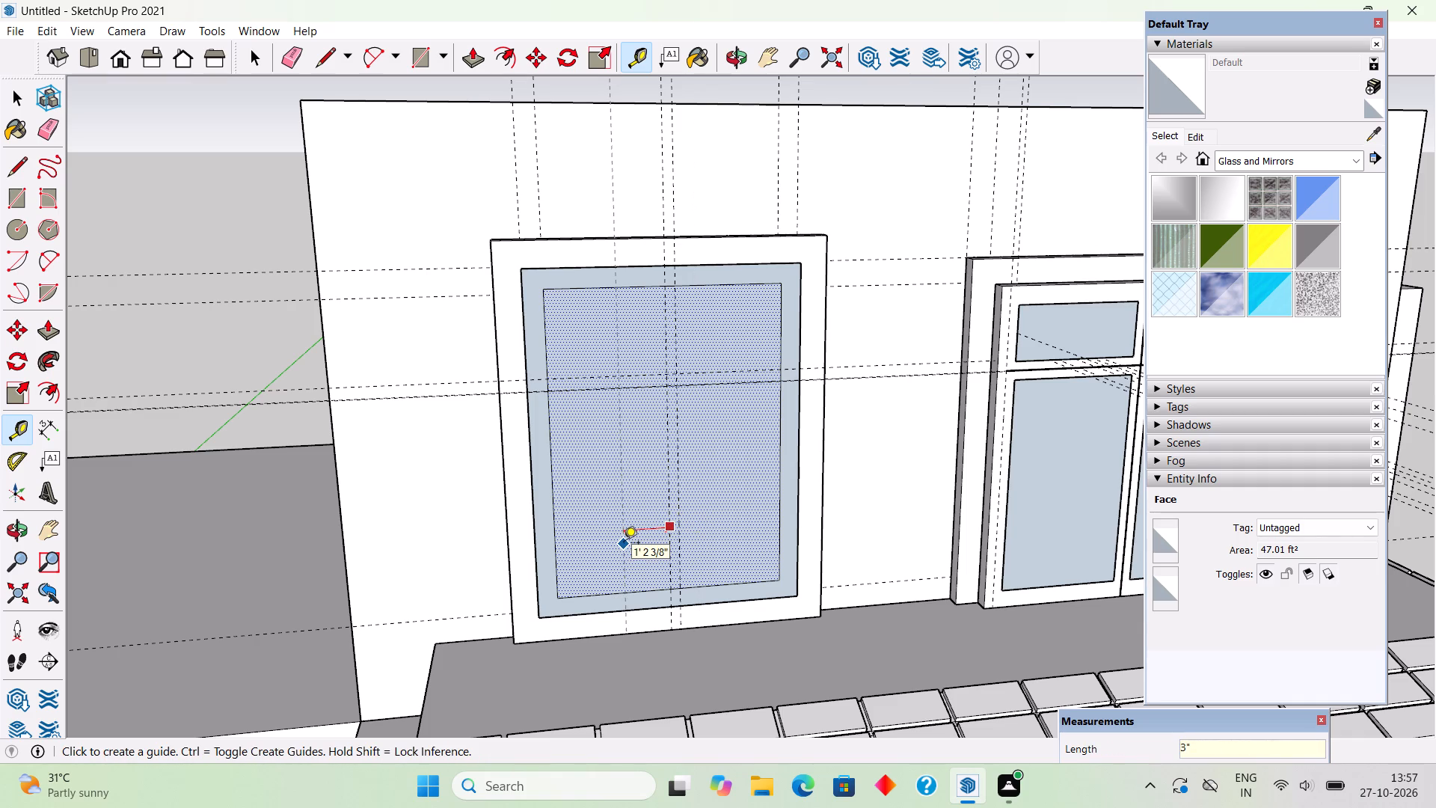
Offset a parallel guide 6" below the upper horizontal guide crossing the new window's pane face.
{"action": "middle_click_drag", "start_coordinate": [647, 448], "coordinate": [647, 349]}
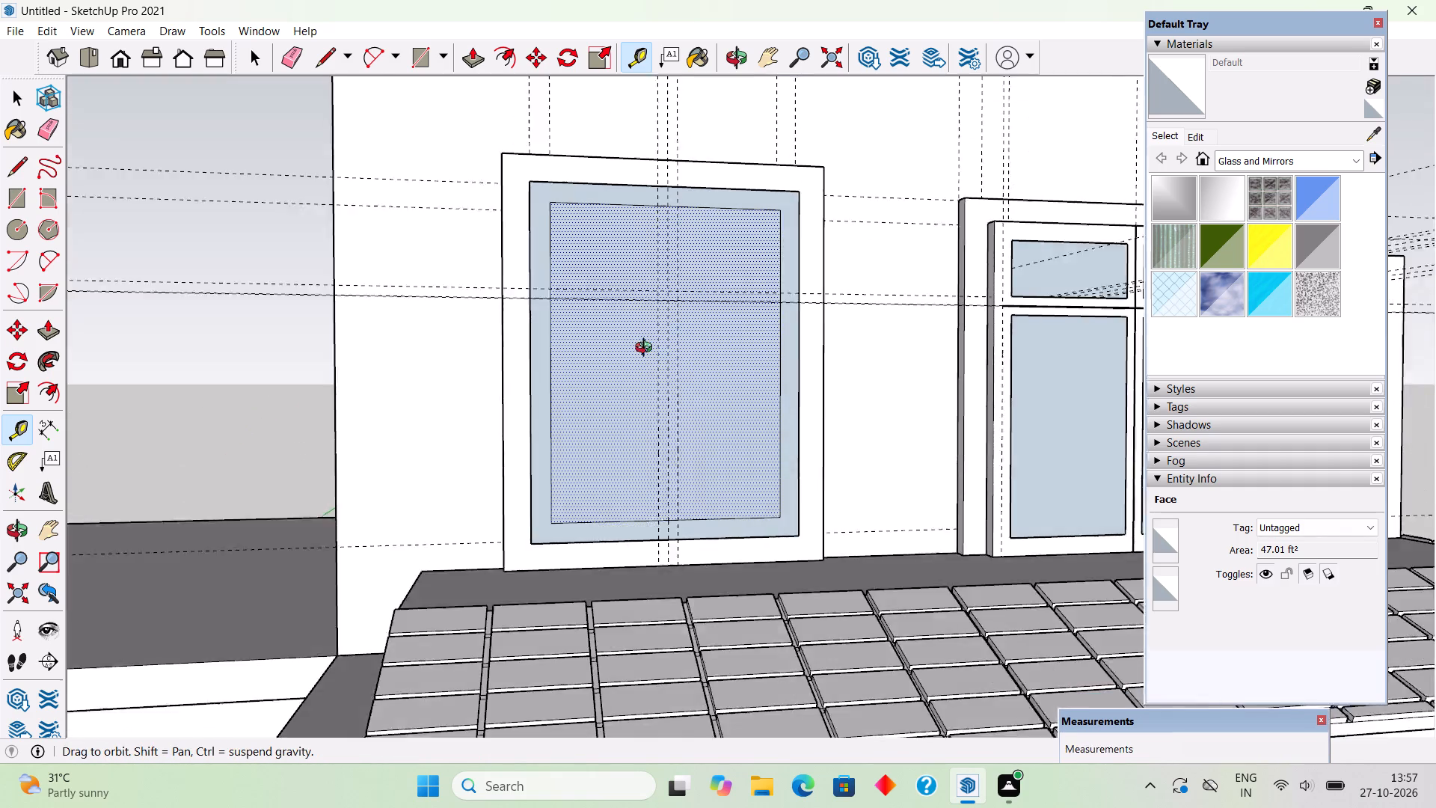
{"action": "middle_click_drag", "start_coordinate": [647, 349], "coordinate": [647, 340]}
{"action": "scroll", "coordinate": [647, 340], "scroll_direction": "up", "scroll_amount": 7}
{"action": "scroll", "coordinate": [657, 292], "scroll_direction": "down", "scroll_amount": 2}
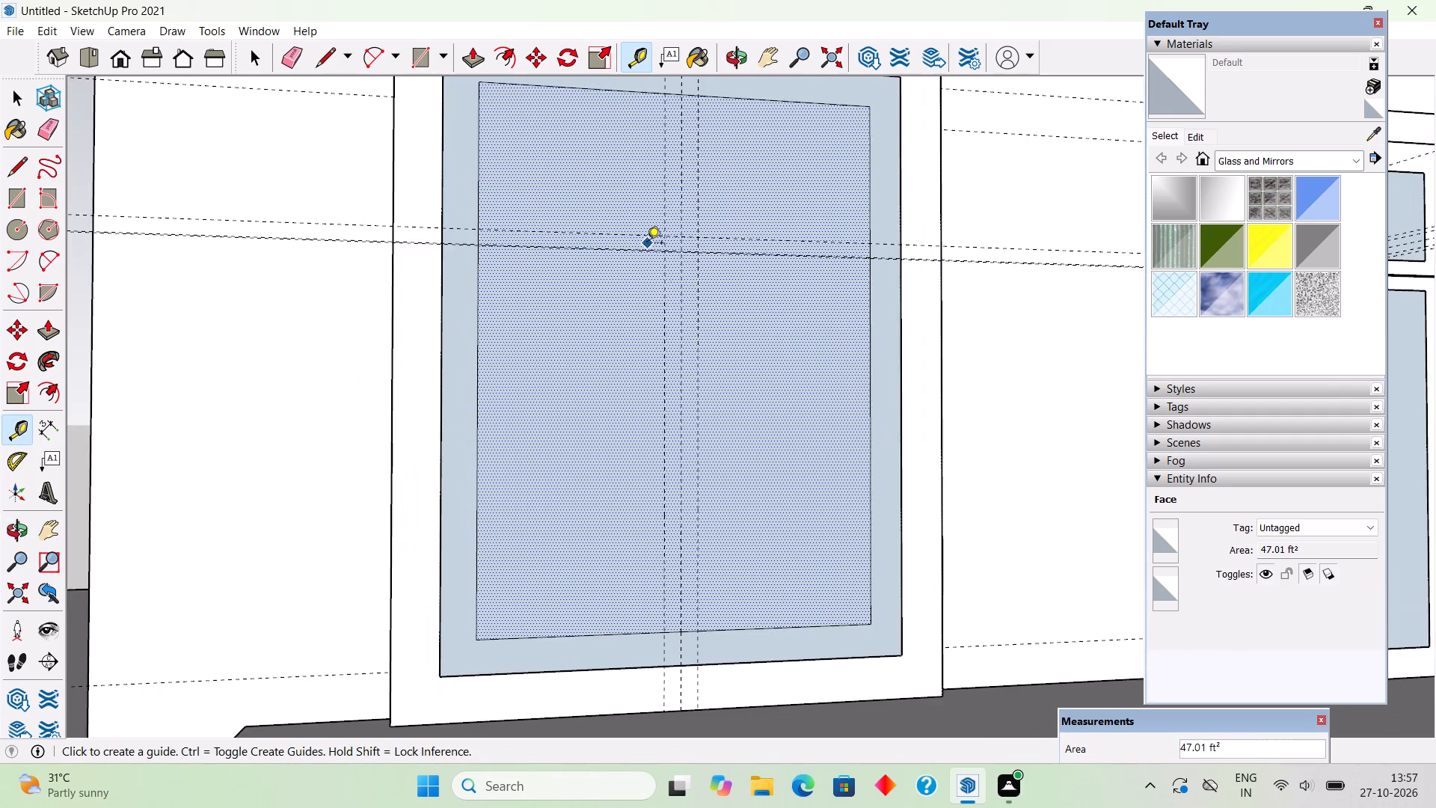
{"action": "middle_click_drag", "start_coordinate": [645, 244], "coordinate": [1019, 423]}
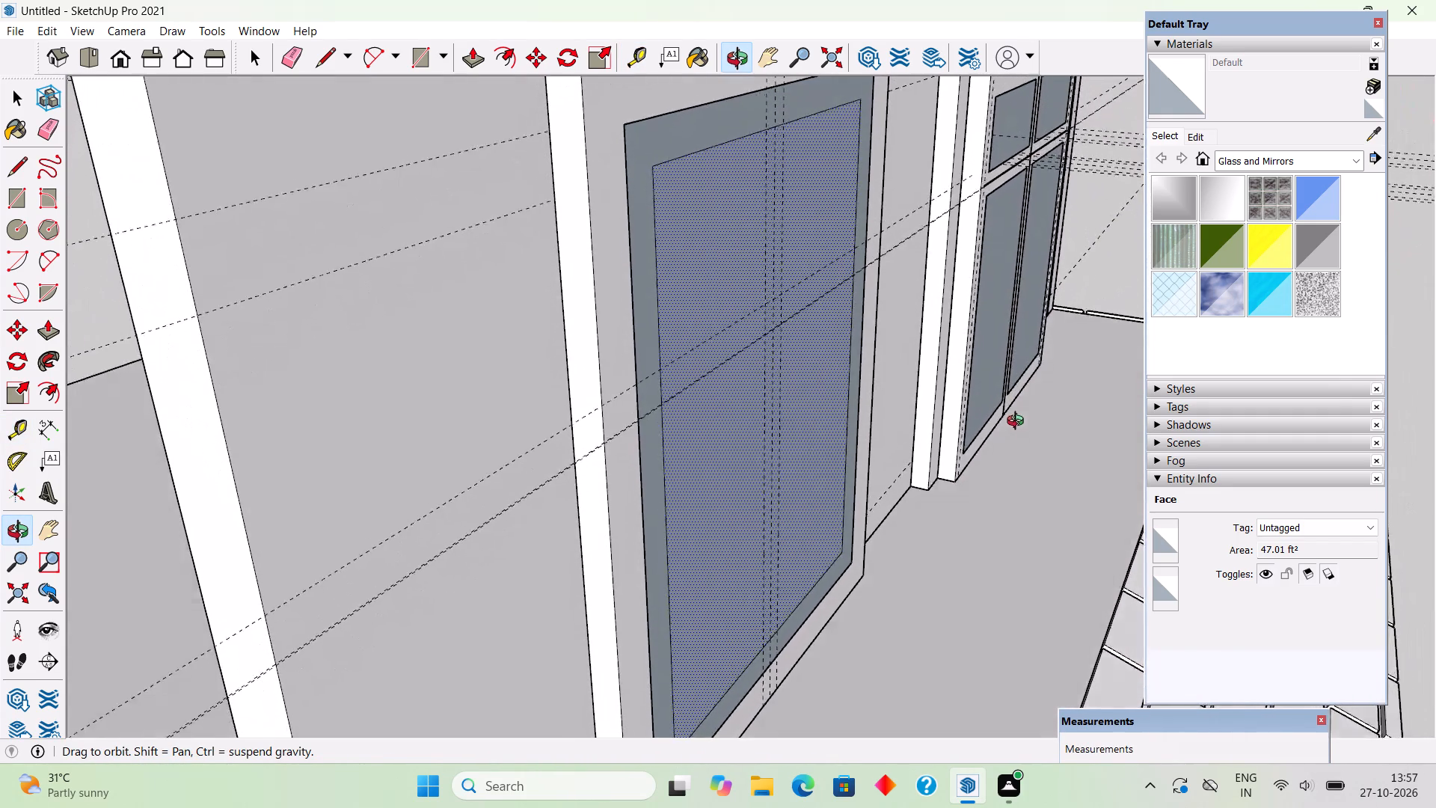
{"action": "middle_click_drag", "start_coordinate": [1019, 423], "coordinate": [870, 411]}
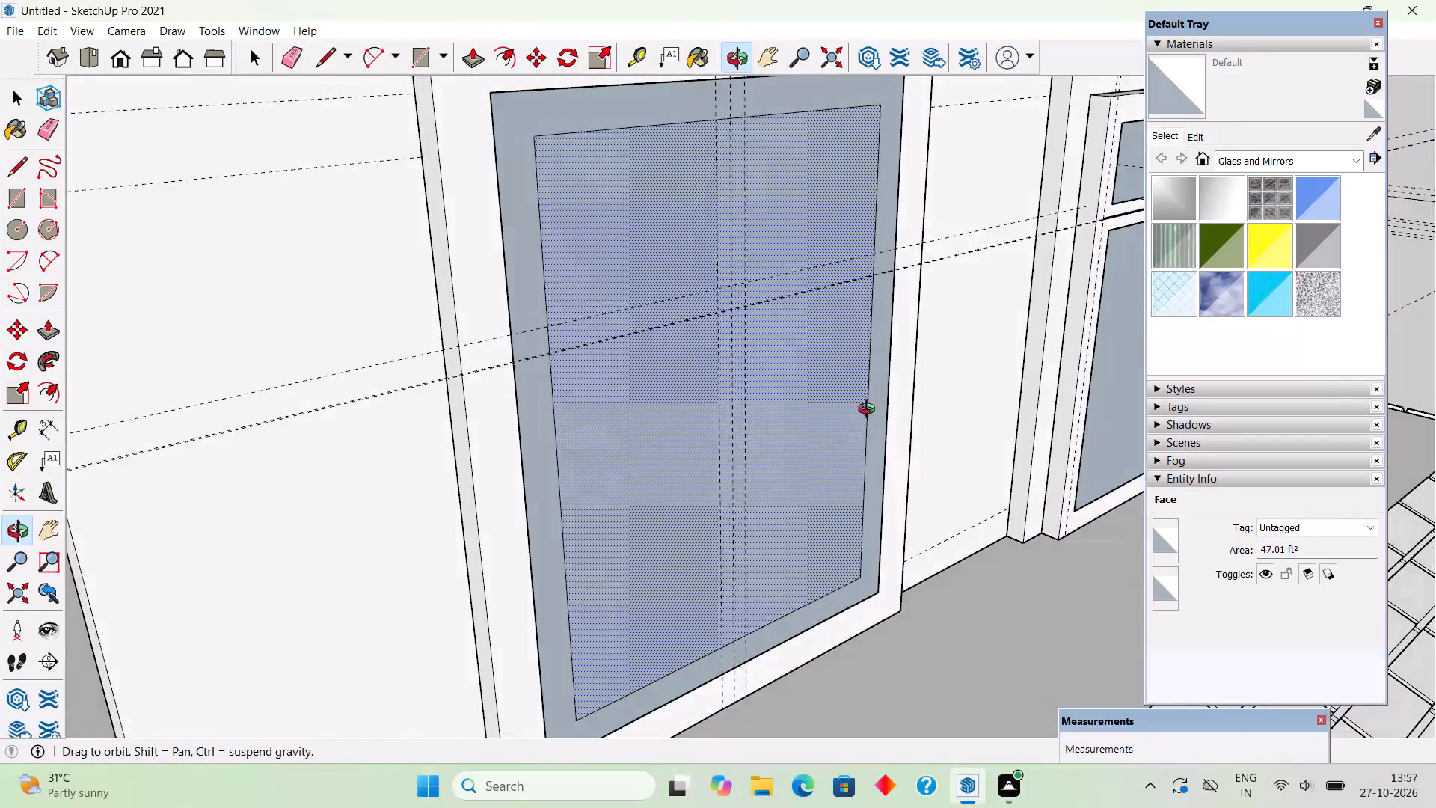
{"action": "middle_click_drag", "start_coordinate": [870, 411], "coordinate": [880, 419]}
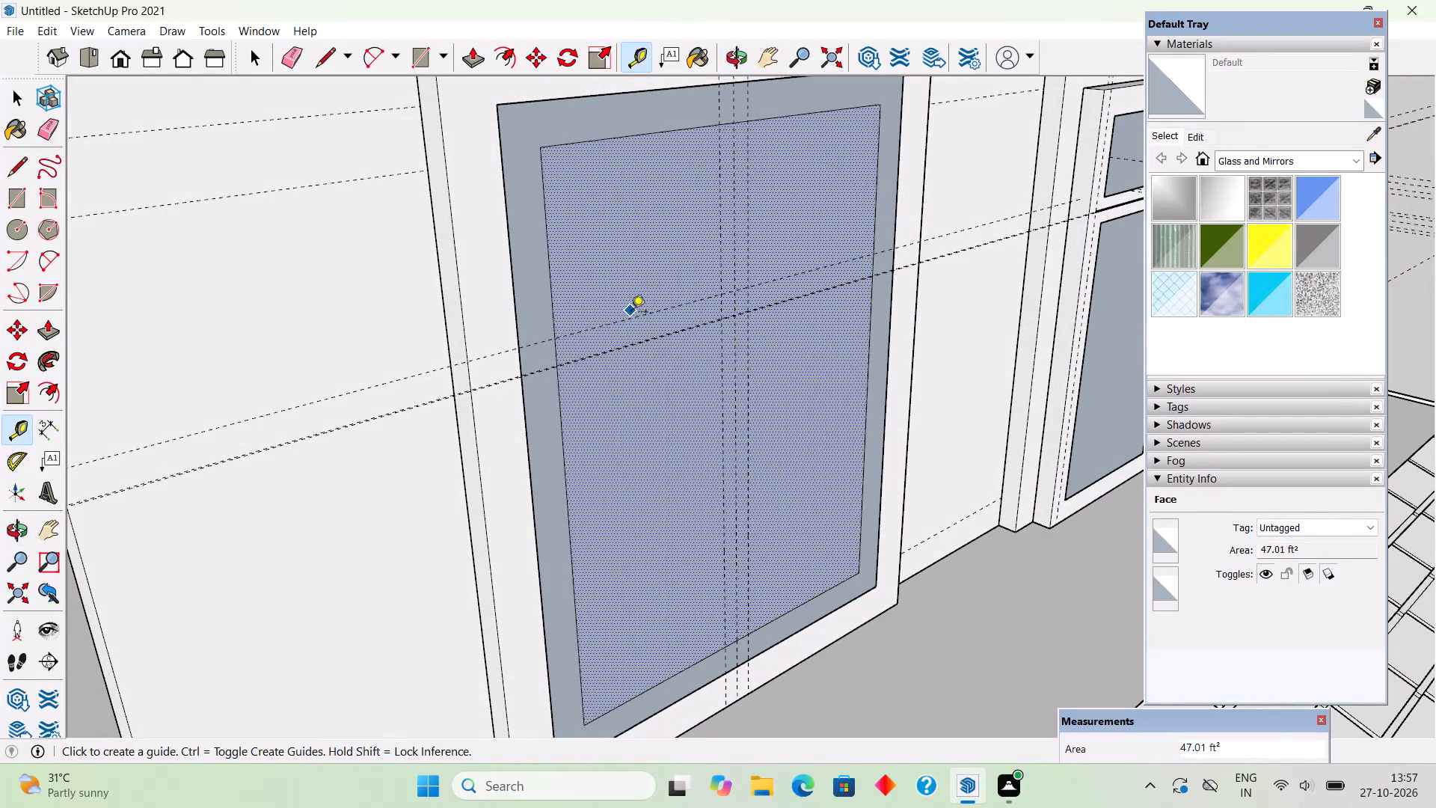
{"action": "left_click", "coordinate": [633, 316]}
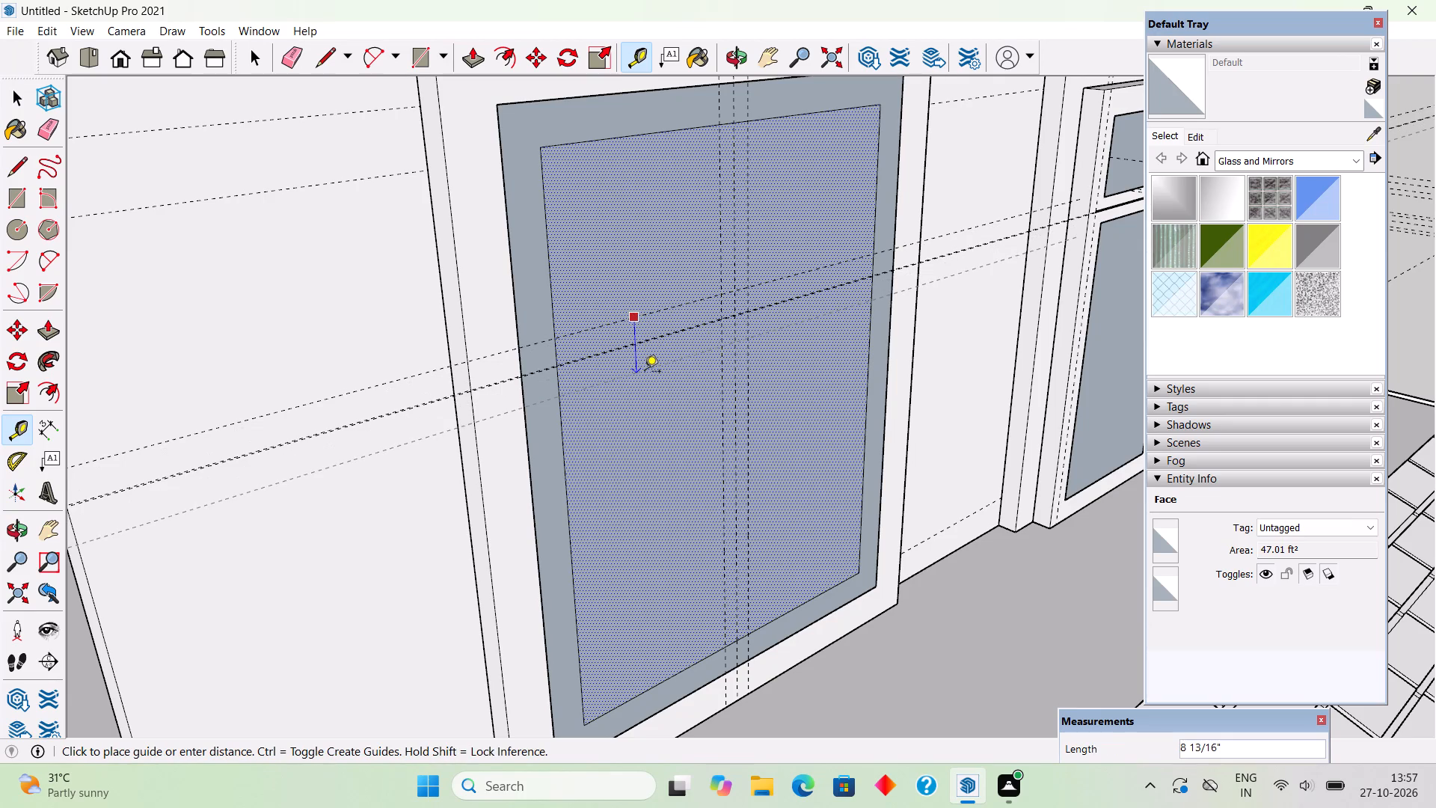
{"action": "type", "text": "6\""}
{"action": "key", "text": "Return"}
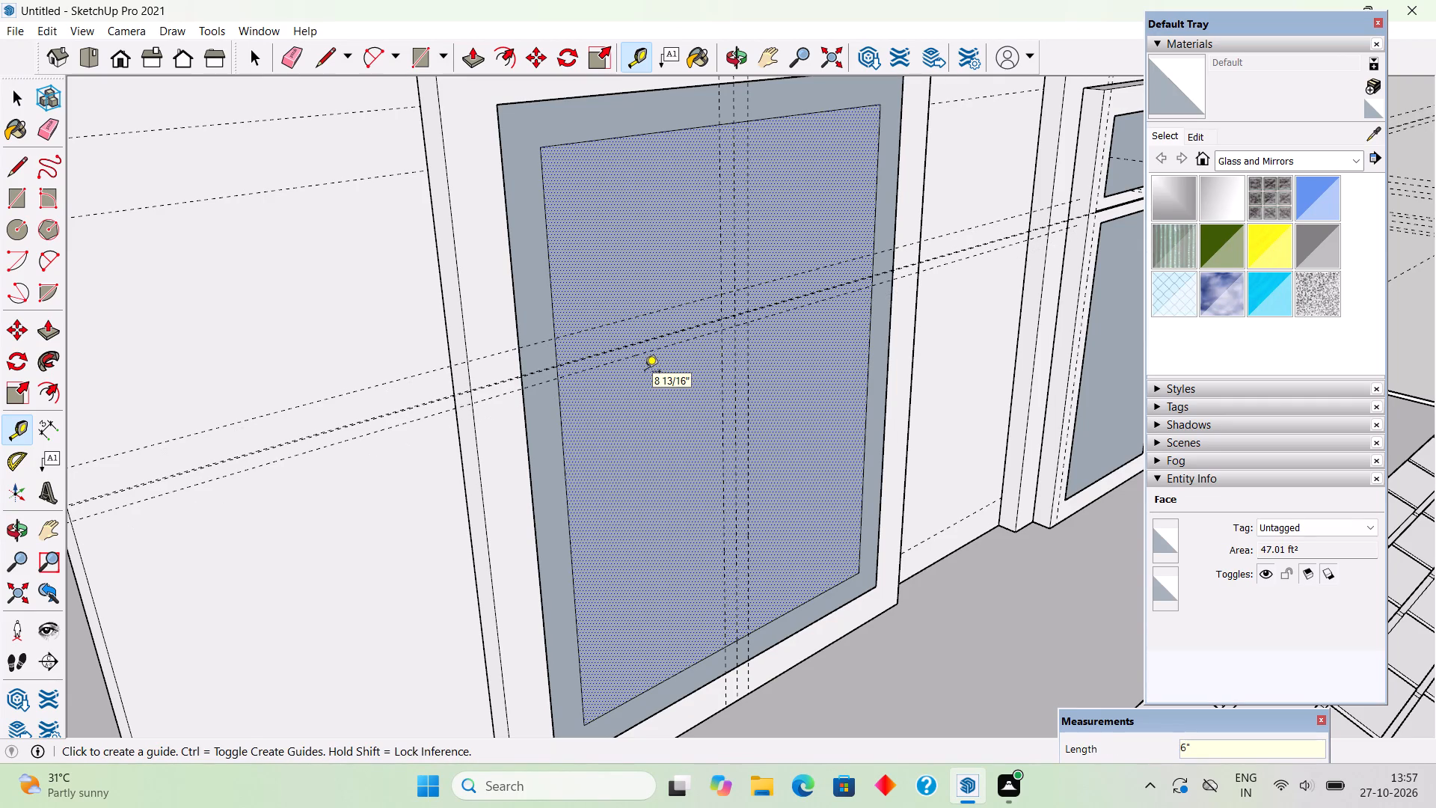
{"action": "key", "text": "space"}
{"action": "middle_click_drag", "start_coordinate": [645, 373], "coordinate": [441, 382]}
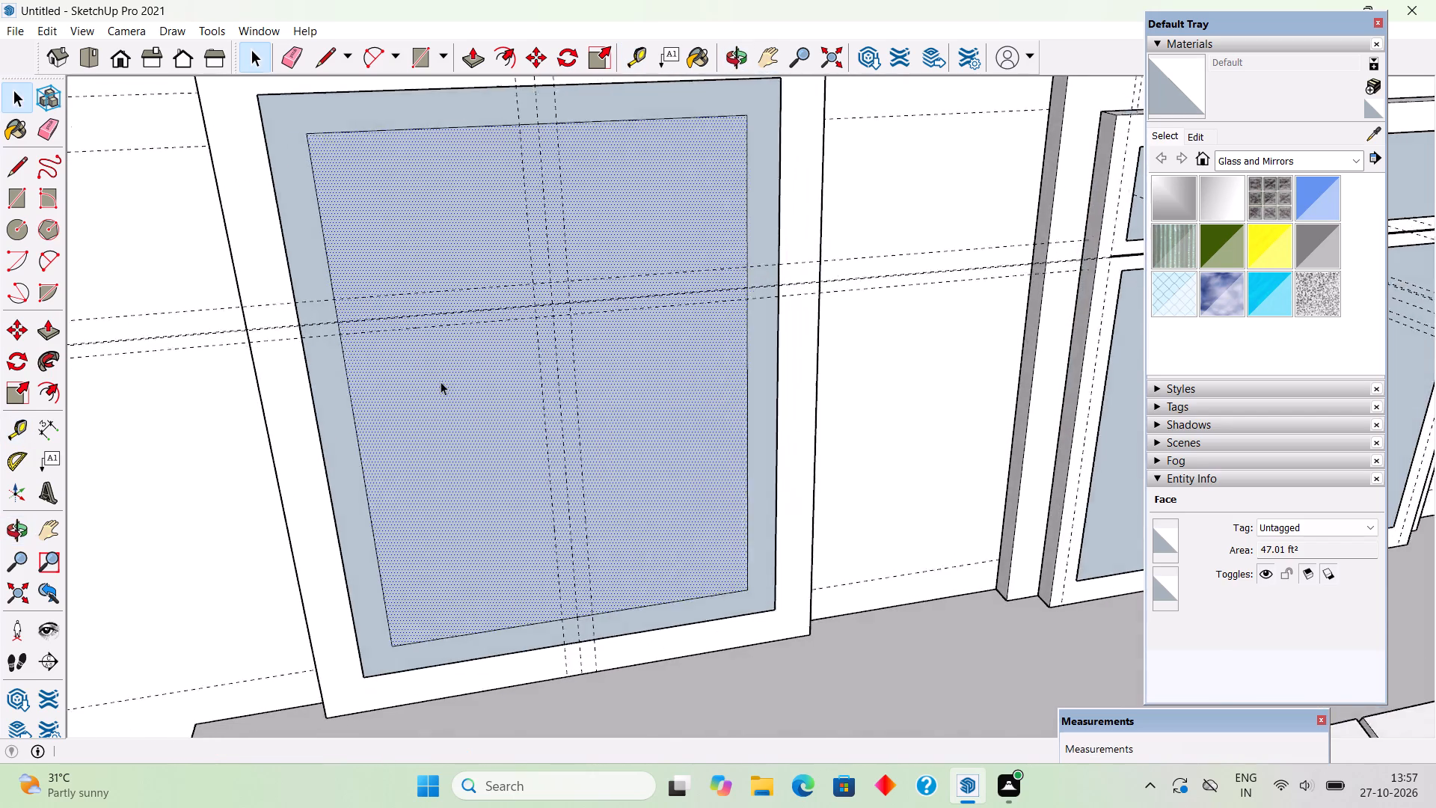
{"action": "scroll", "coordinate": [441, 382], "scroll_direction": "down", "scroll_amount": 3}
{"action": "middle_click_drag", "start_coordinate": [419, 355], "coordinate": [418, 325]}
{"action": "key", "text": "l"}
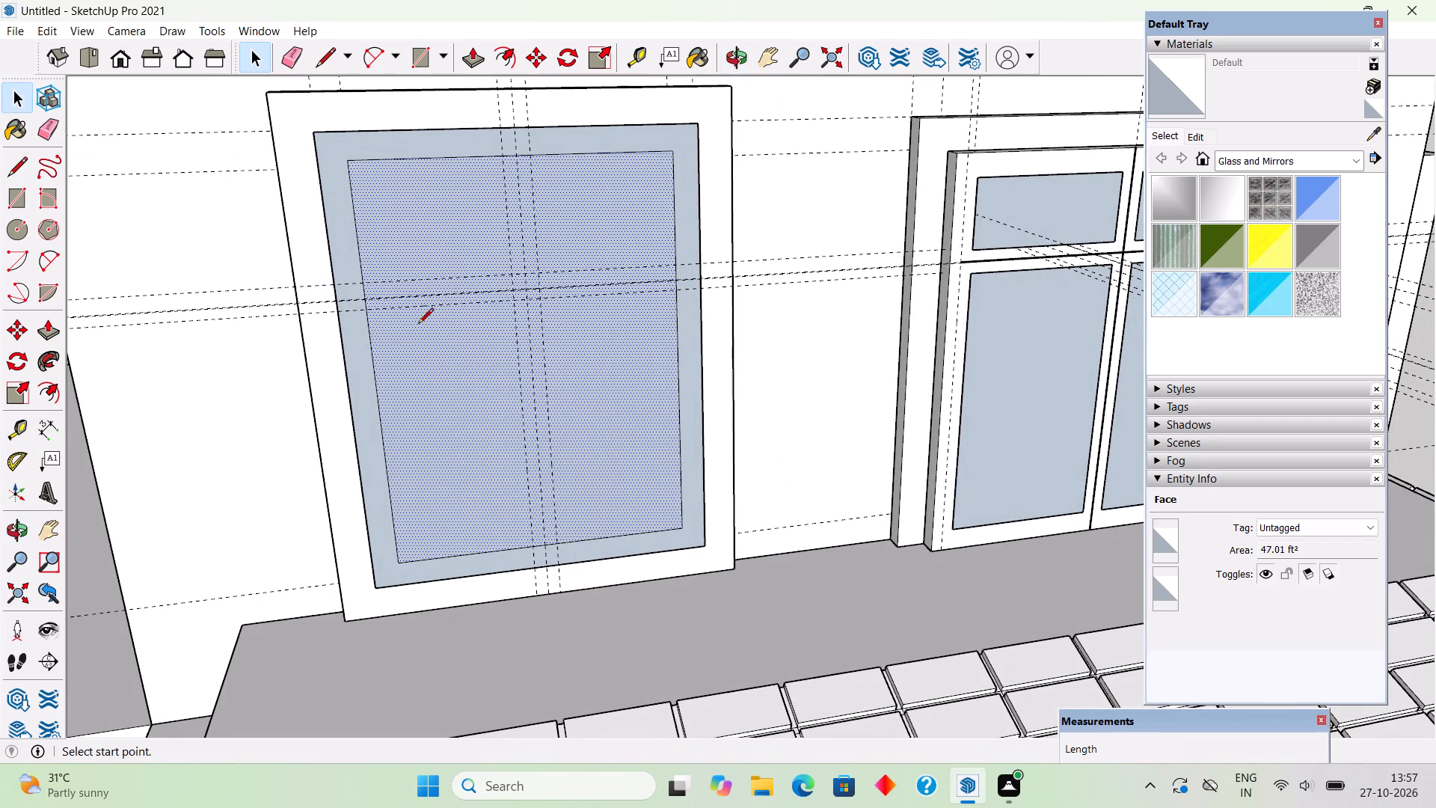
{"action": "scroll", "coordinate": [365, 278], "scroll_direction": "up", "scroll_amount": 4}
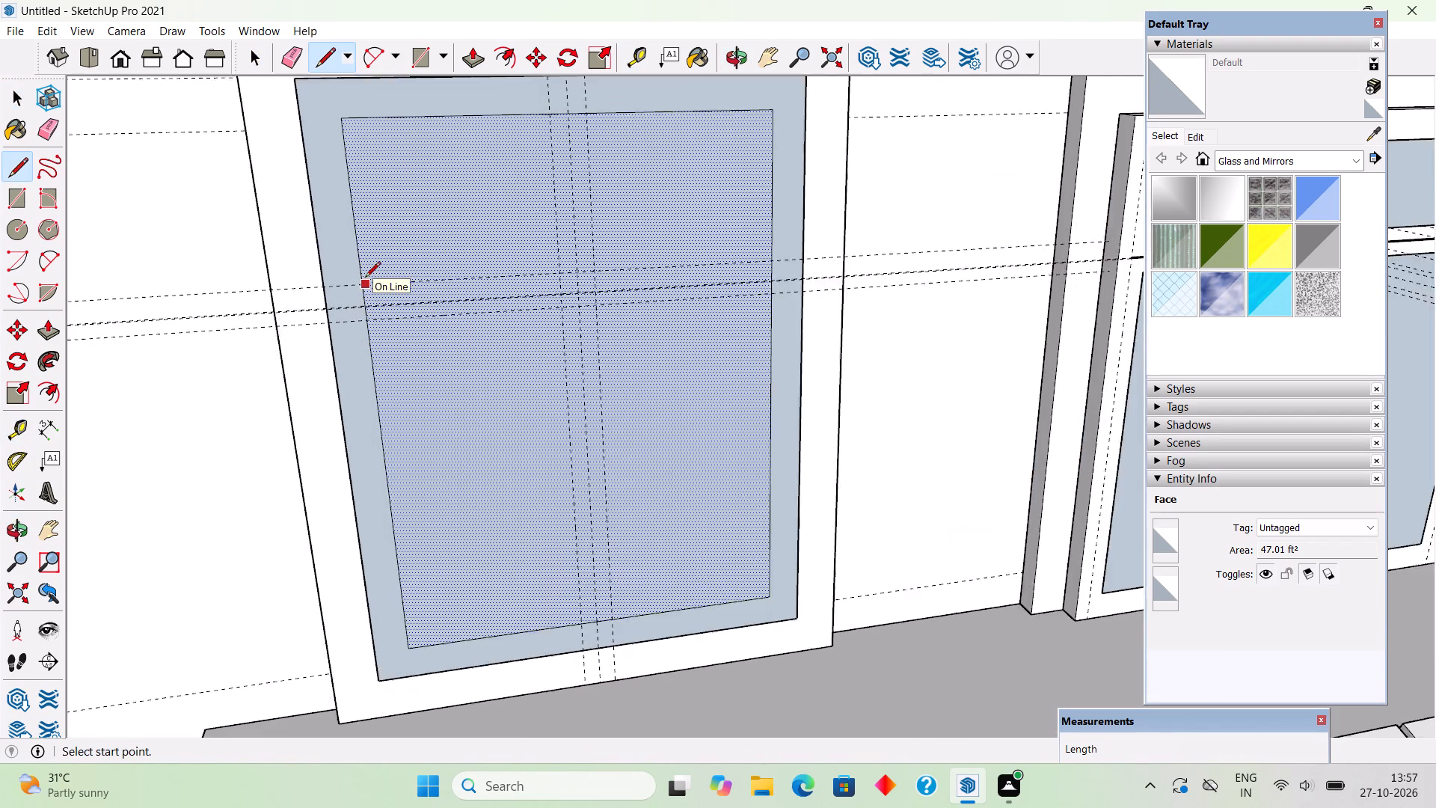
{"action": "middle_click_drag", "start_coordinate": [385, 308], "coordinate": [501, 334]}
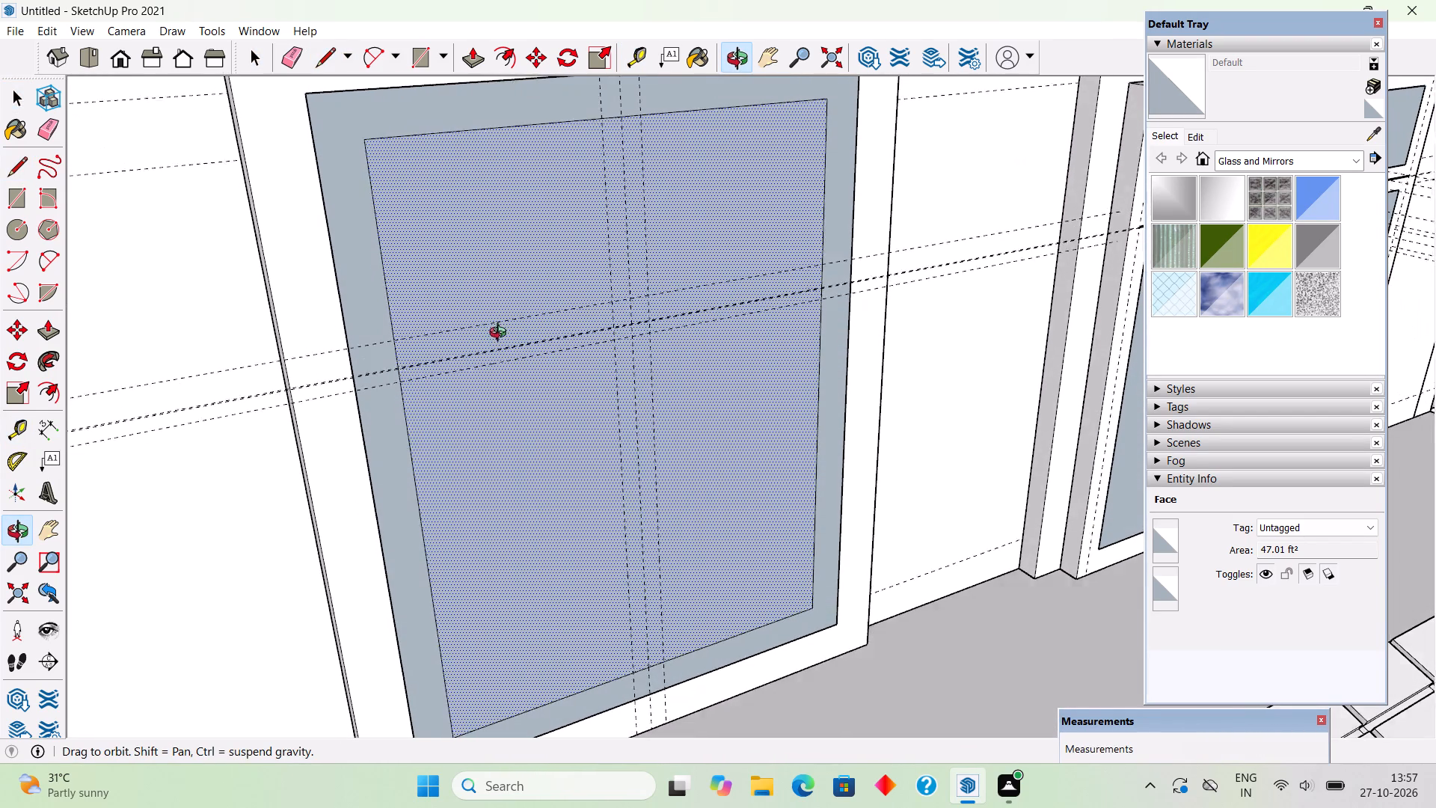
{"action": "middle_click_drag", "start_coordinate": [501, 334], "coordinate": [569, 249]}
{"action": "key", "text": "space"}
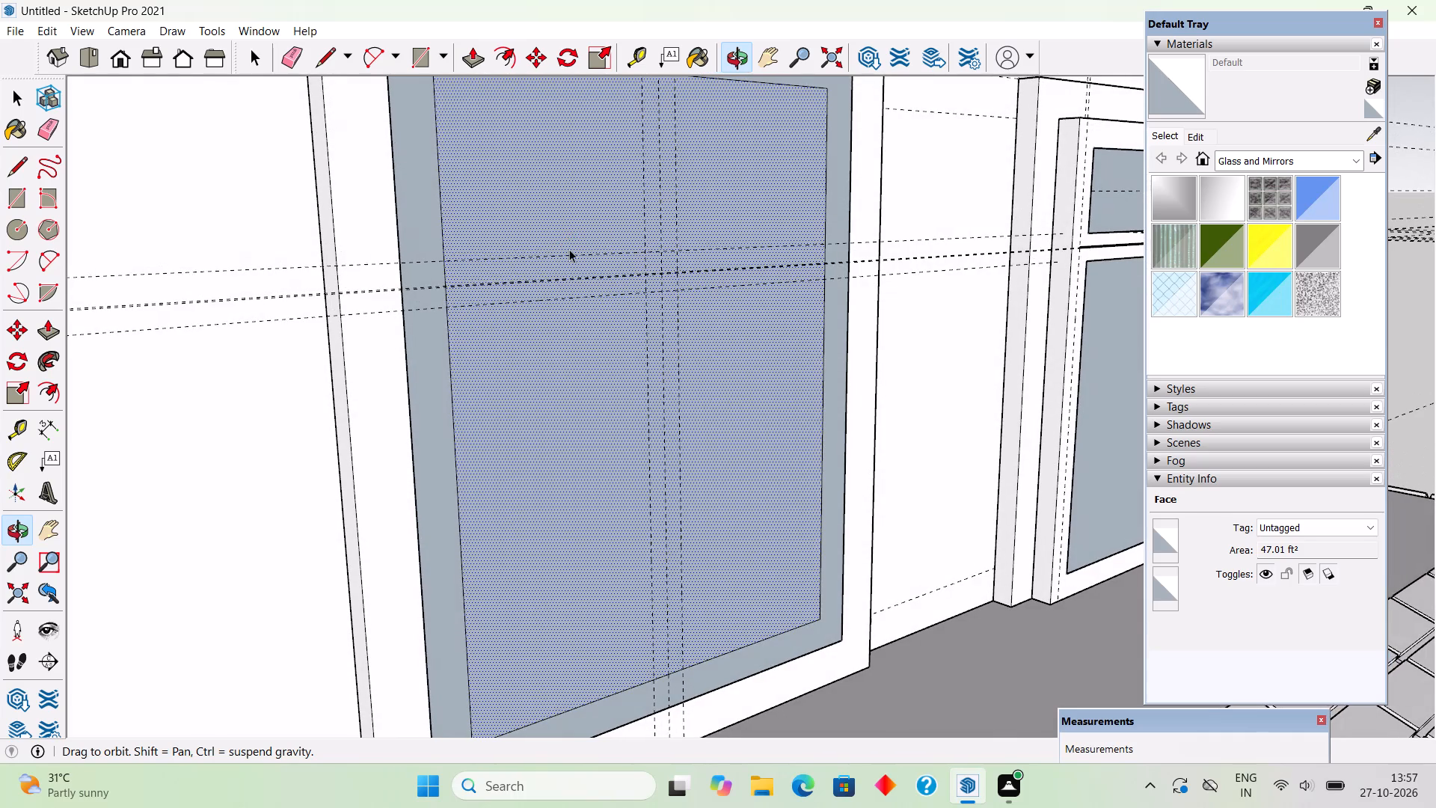
Offset a parallel guide 6" upward from the lowest horizontal guide crossing the new window's pane face.
{"action": "key", "text": "t"}
{"action": "left_click", "coordinate": [542, 302]}
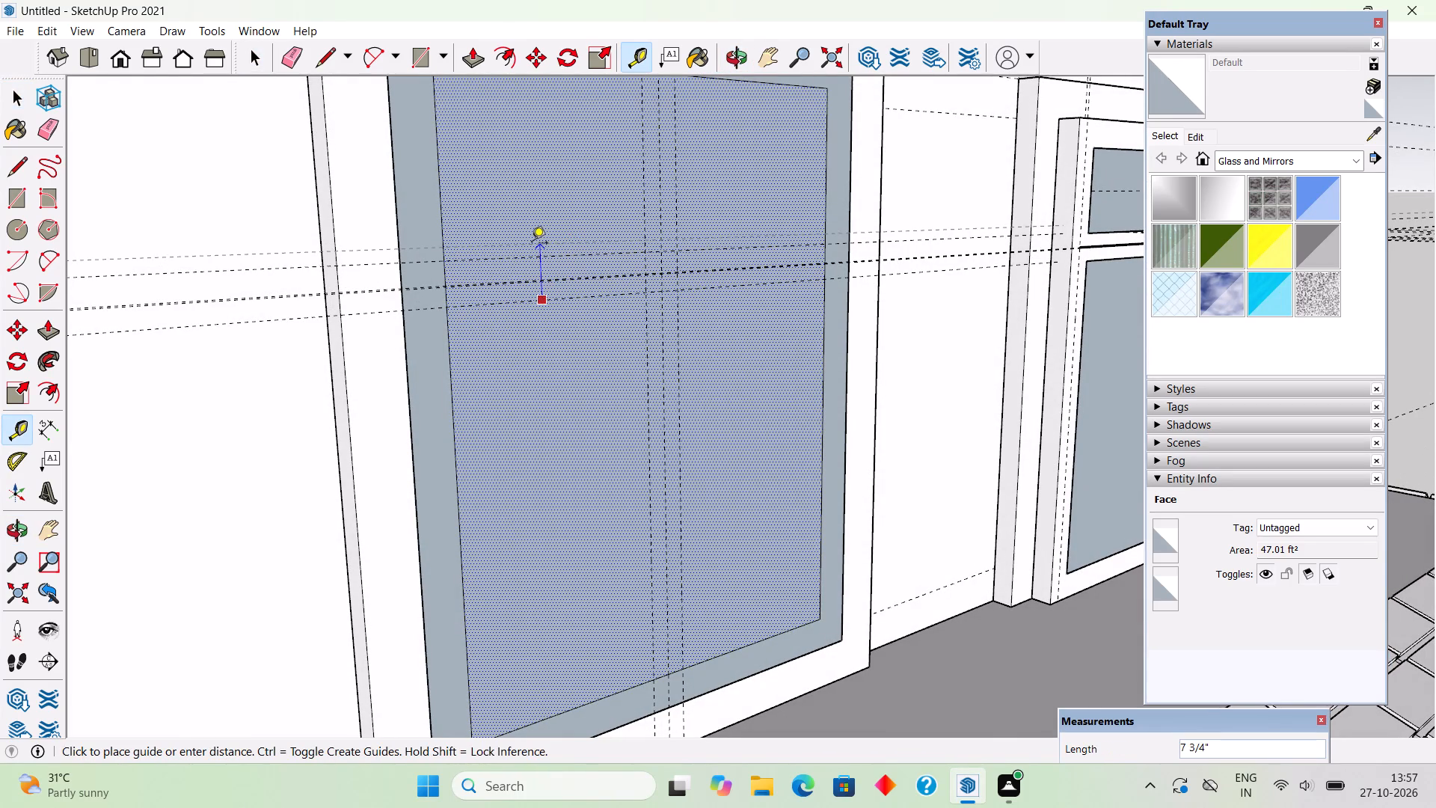
{"action": "type", "text": "6\""}
{"action": "key", "text": "Return"}
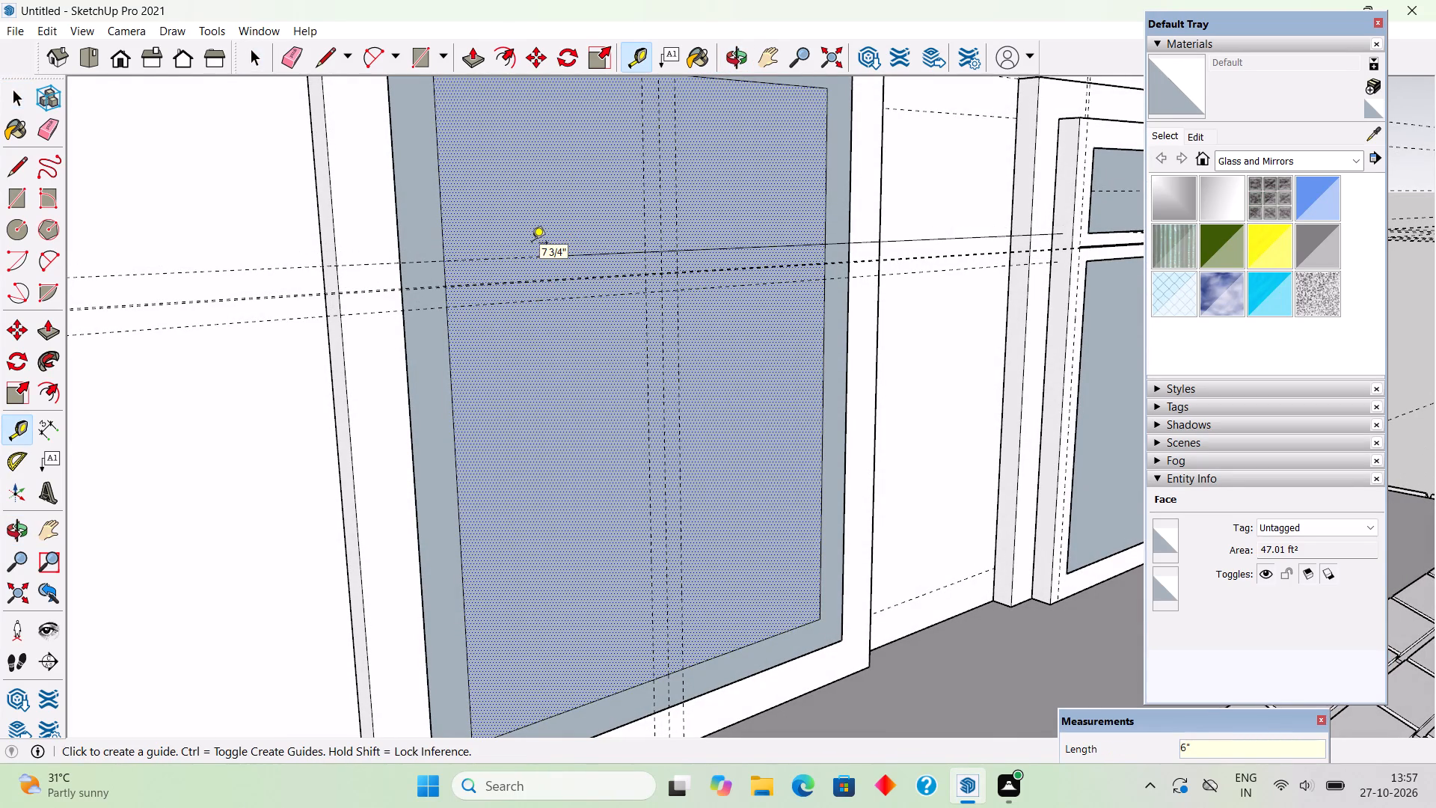
{"action": "key", "text": "space"}
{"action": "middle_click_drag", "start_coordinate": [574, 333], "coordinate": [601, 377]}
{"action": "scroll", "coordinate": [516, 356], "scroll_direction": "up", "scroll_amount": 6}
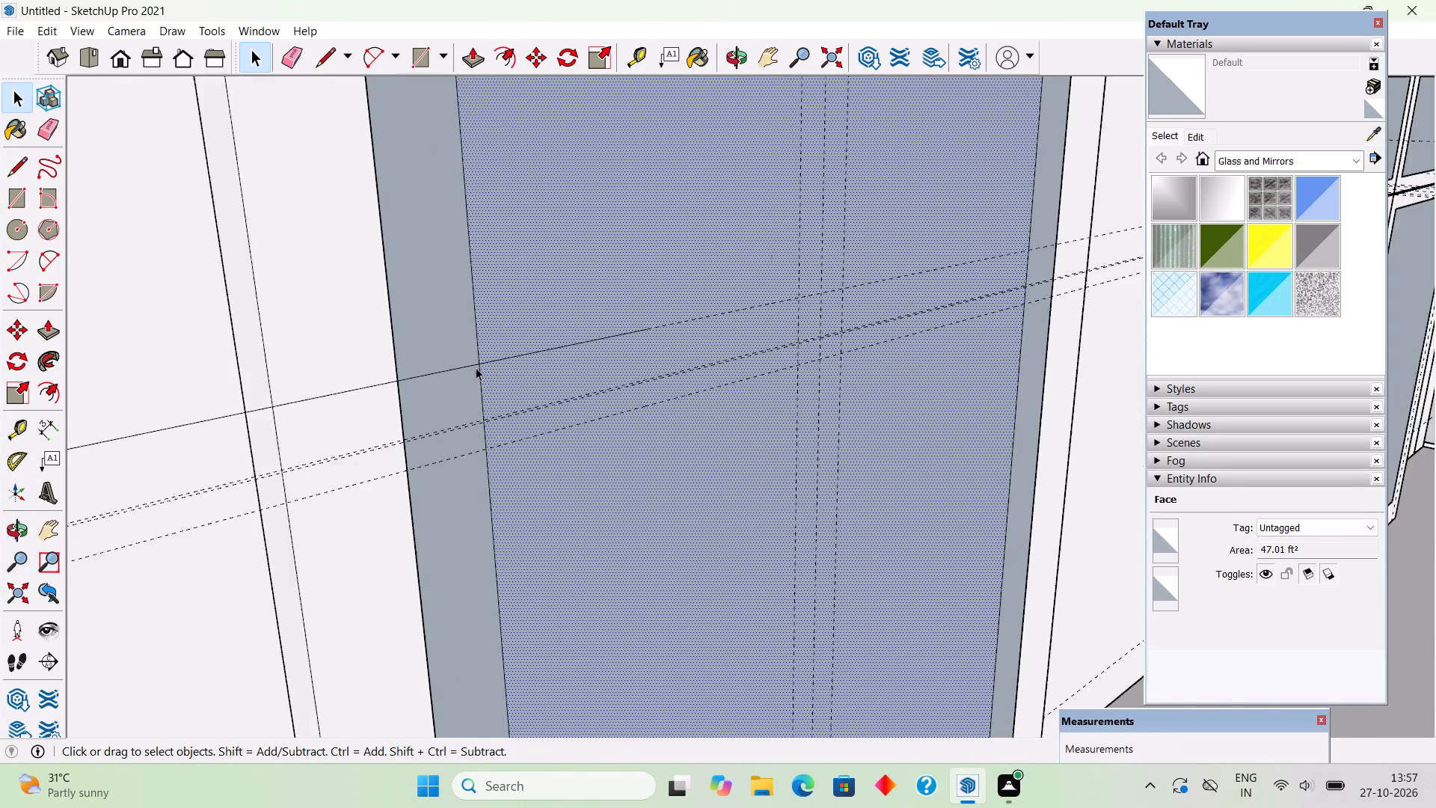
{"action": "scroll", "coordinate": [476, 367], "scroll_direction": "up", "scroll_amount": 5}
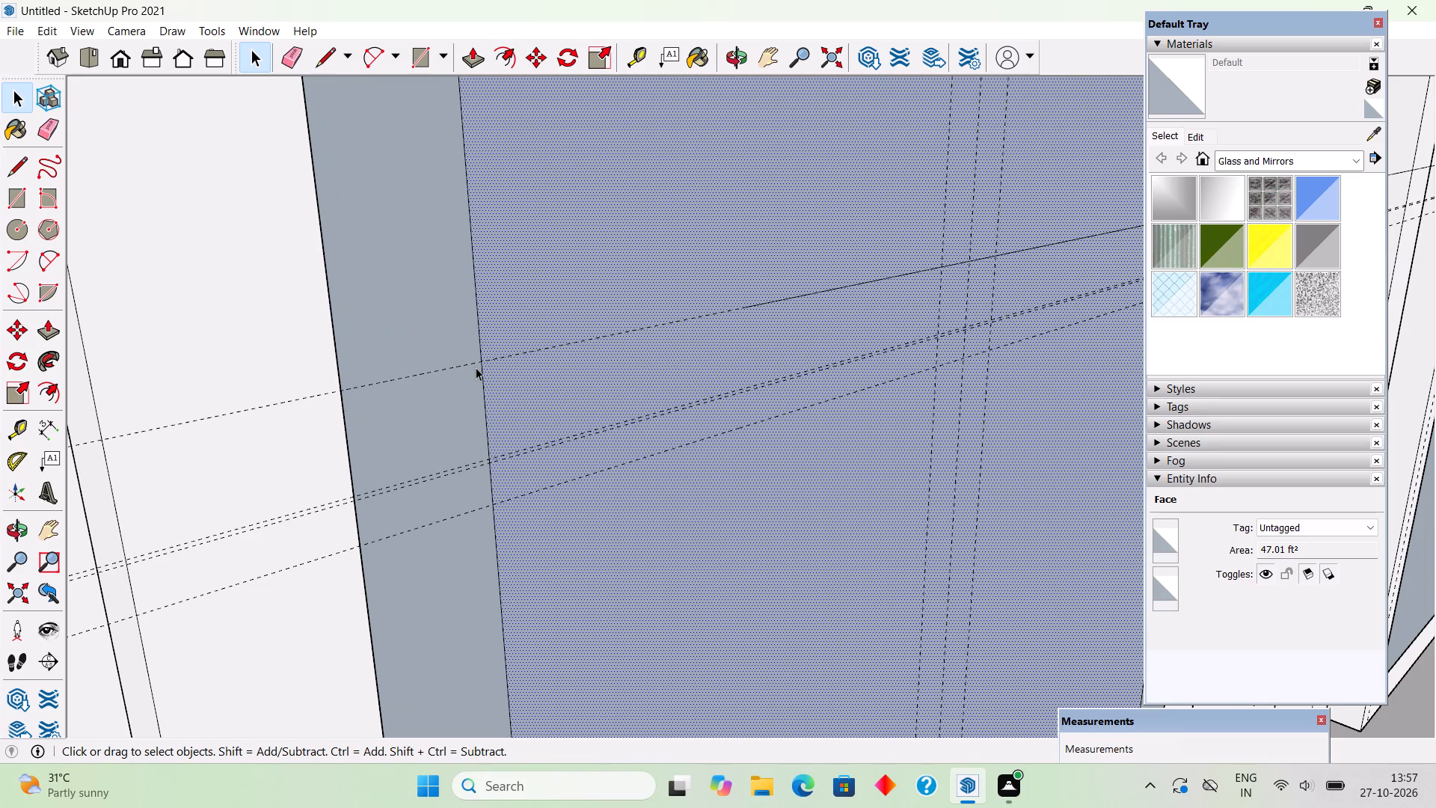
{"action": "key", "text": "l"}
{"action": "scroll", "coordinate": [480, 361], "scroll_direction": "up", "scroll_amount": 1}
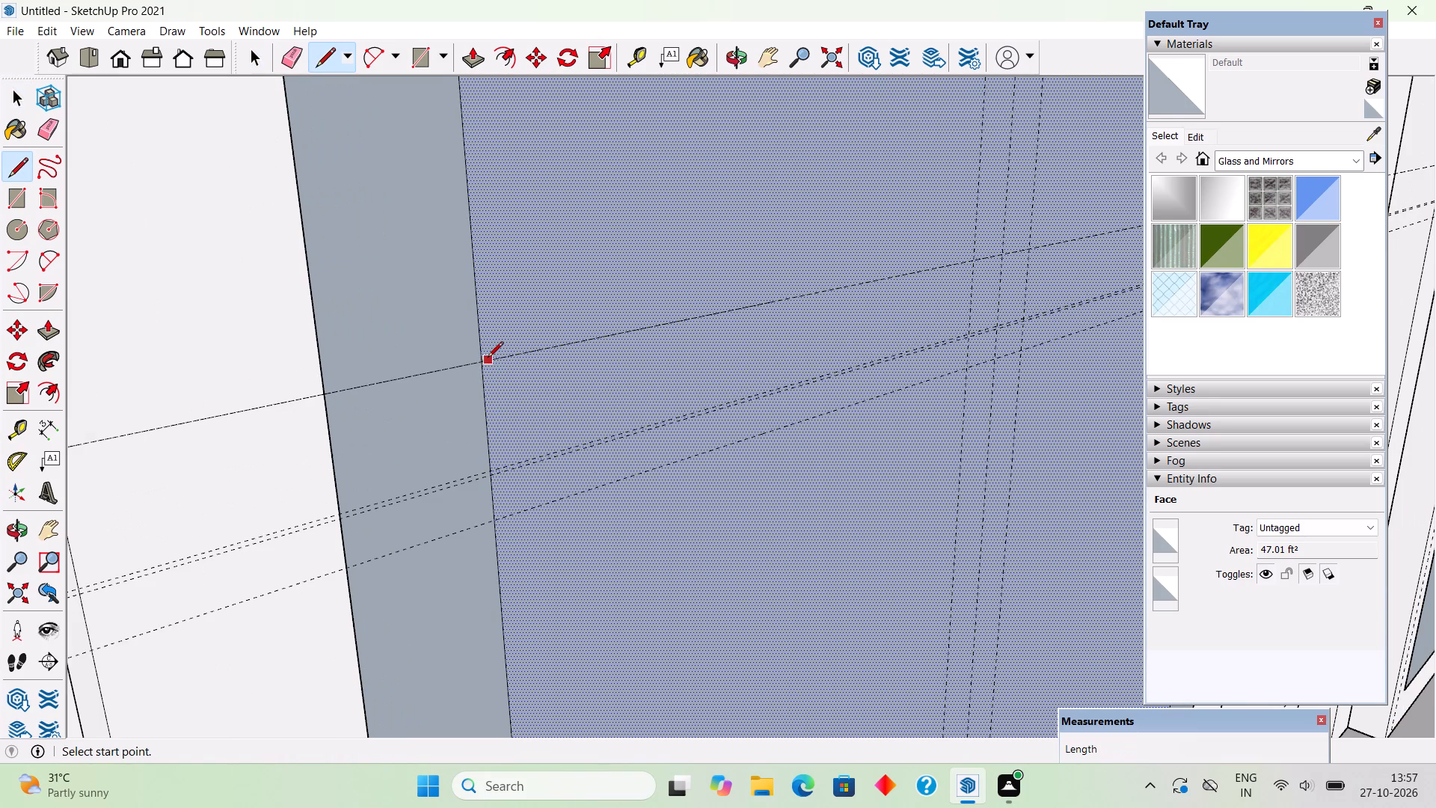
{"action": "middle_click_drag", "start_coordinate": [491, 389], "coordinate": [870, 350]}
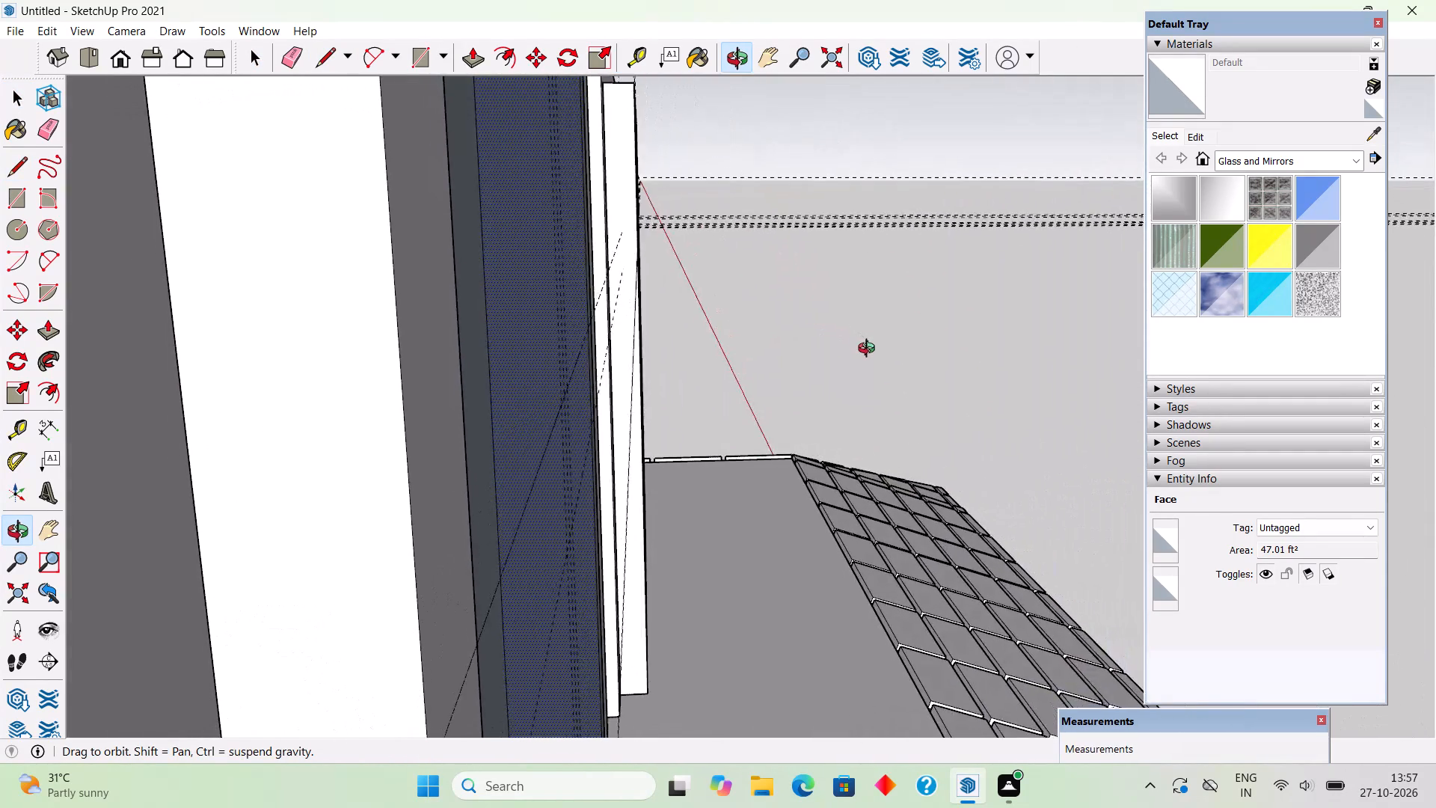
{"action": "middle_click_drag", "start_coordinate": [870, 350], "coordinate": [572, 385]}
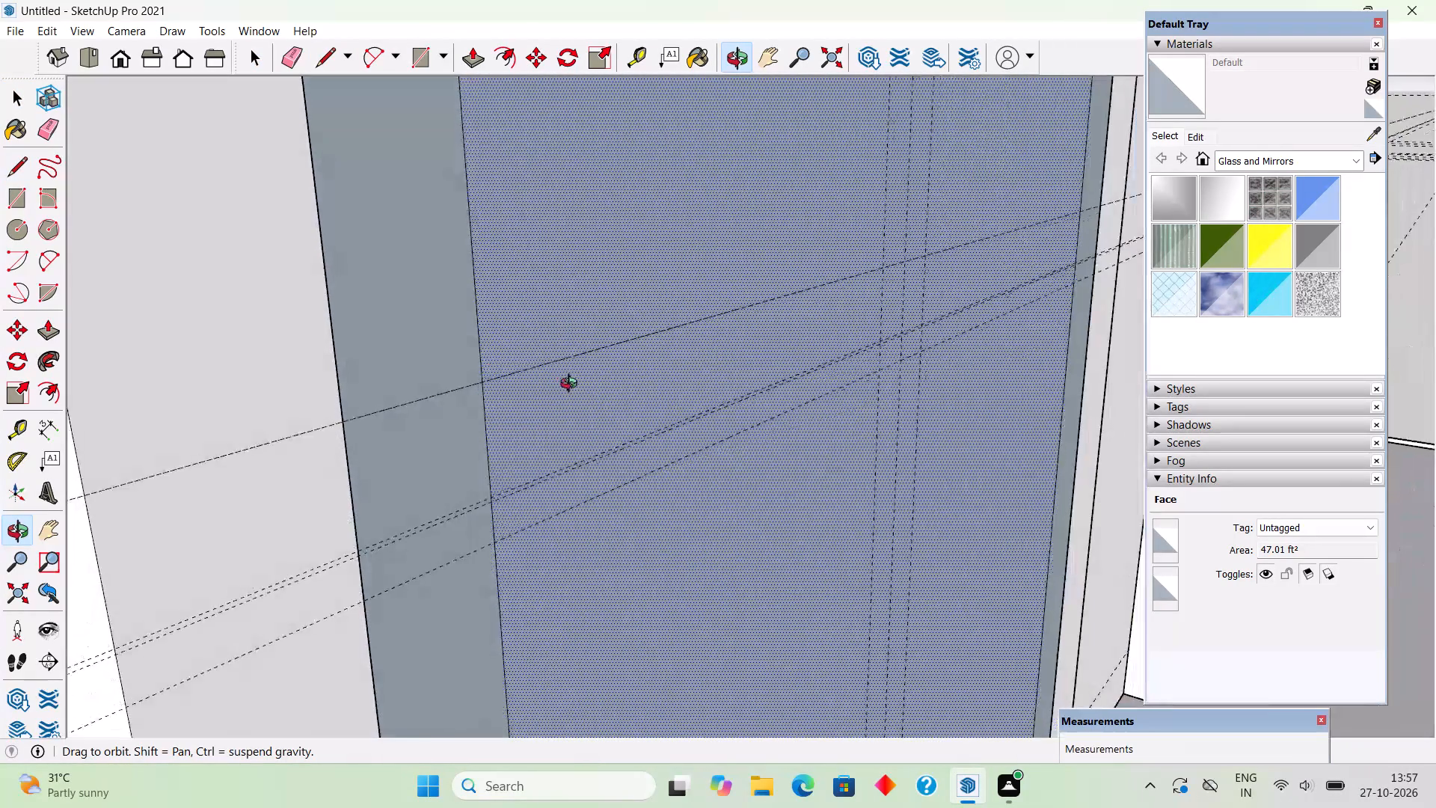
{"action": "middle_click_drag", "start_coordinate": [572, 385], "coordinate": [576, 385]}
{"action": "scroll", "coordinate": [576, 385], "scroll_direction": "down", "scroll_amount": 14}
Undo the last three guide offsets on the new window.
{"action": "key", "text": "ctrl+z"}
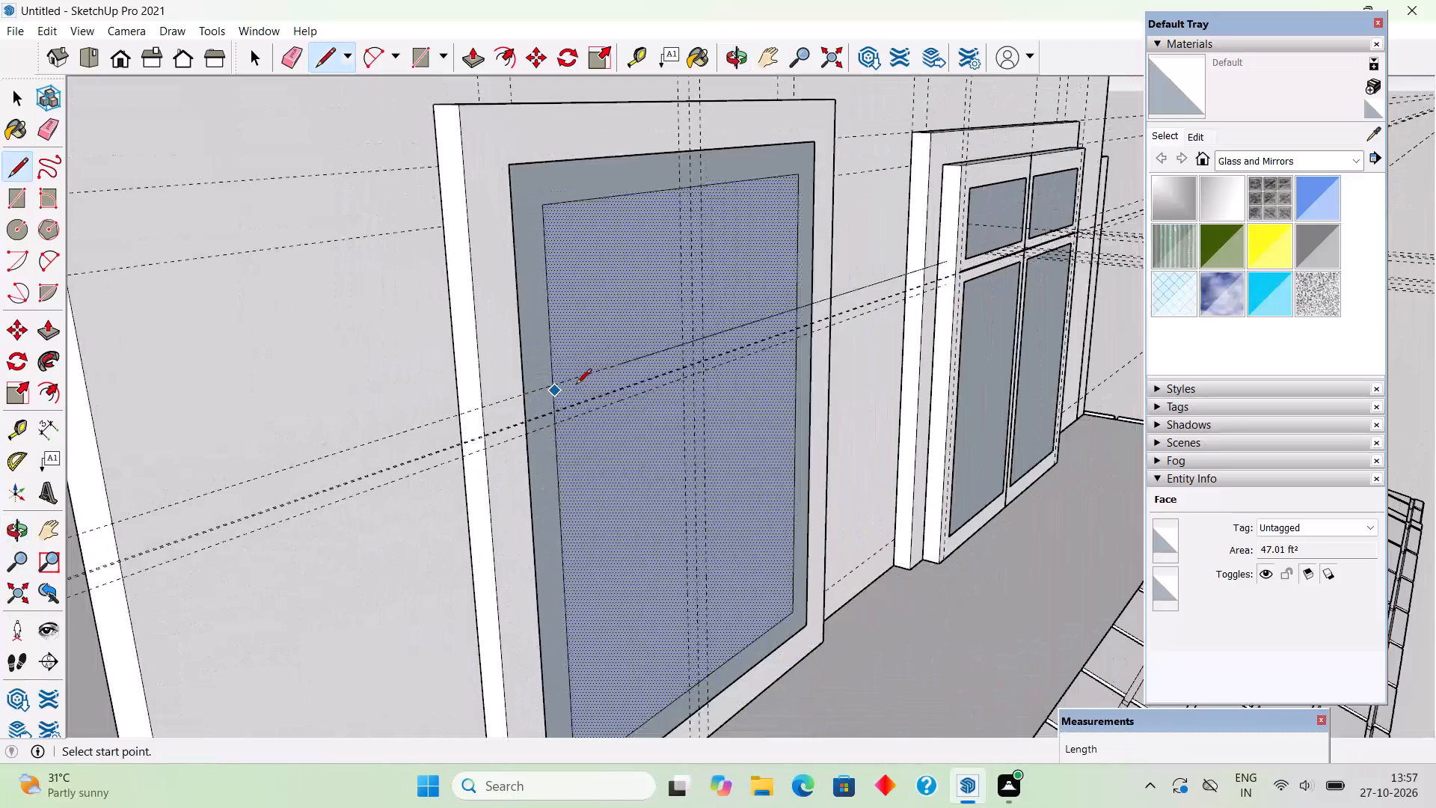
{"action": "key", "text": "ctrl+z"}
{"action": "key", "text": "ctrl+z"}
Delete the lower horizontal guides crossing the new window's pane face, including the overlapping ones inside the finished upper window's group.
{"action": "key", "text": "space"}
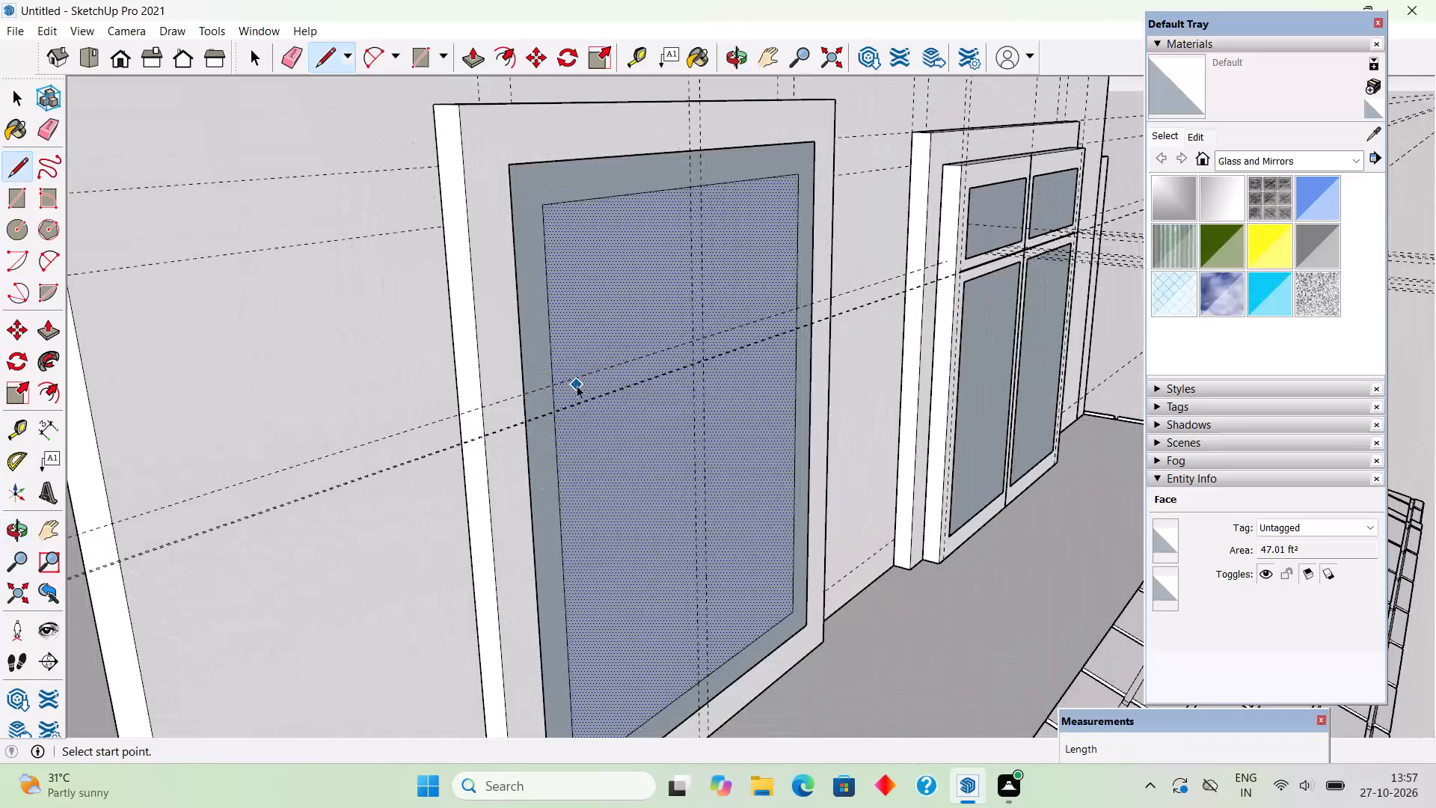
{"action": "left_click", "coordinate": [622, 389]}
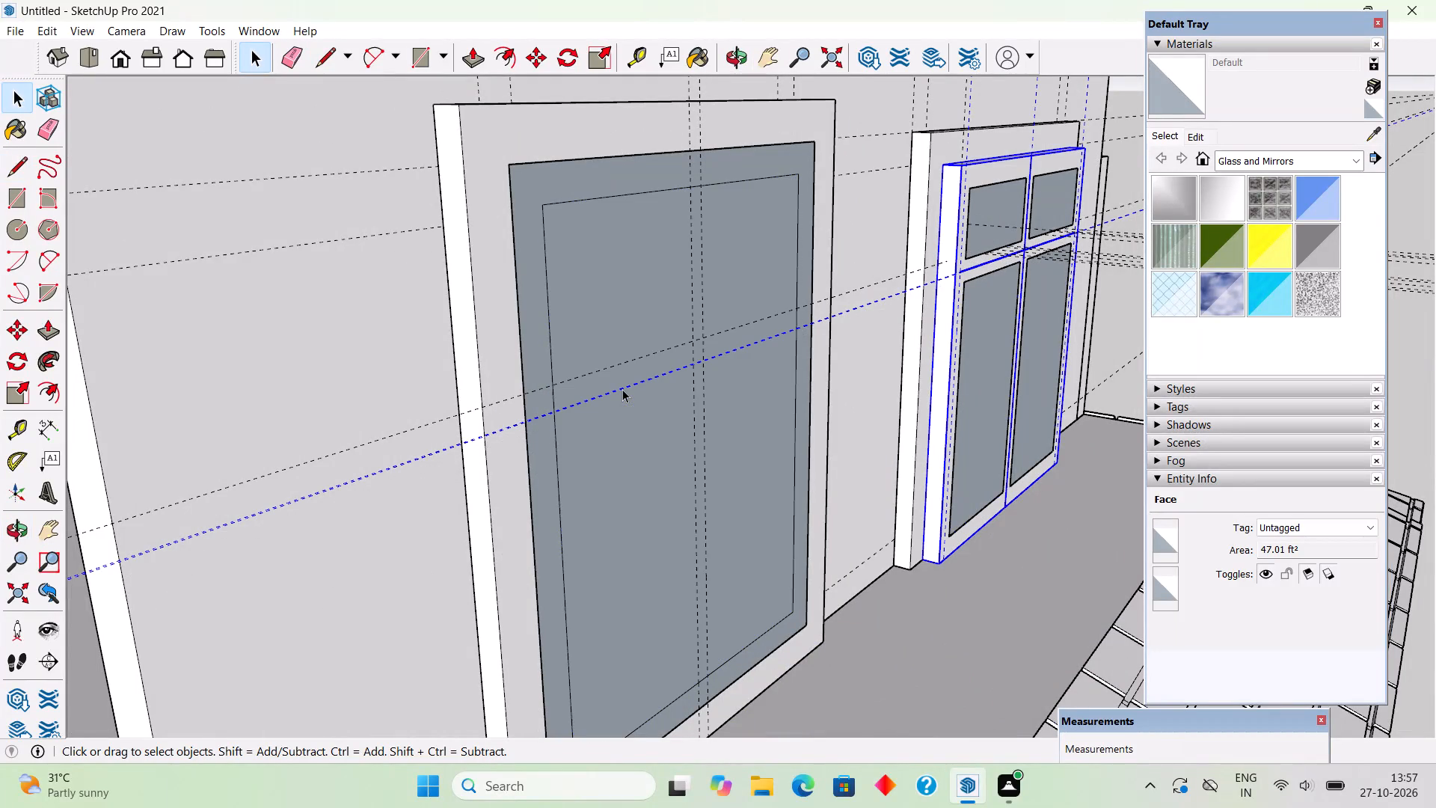
{"action": "left_click", "coordinate": [623, 388]}
{"action": "triple_click", "coordinate": [623, 388]}
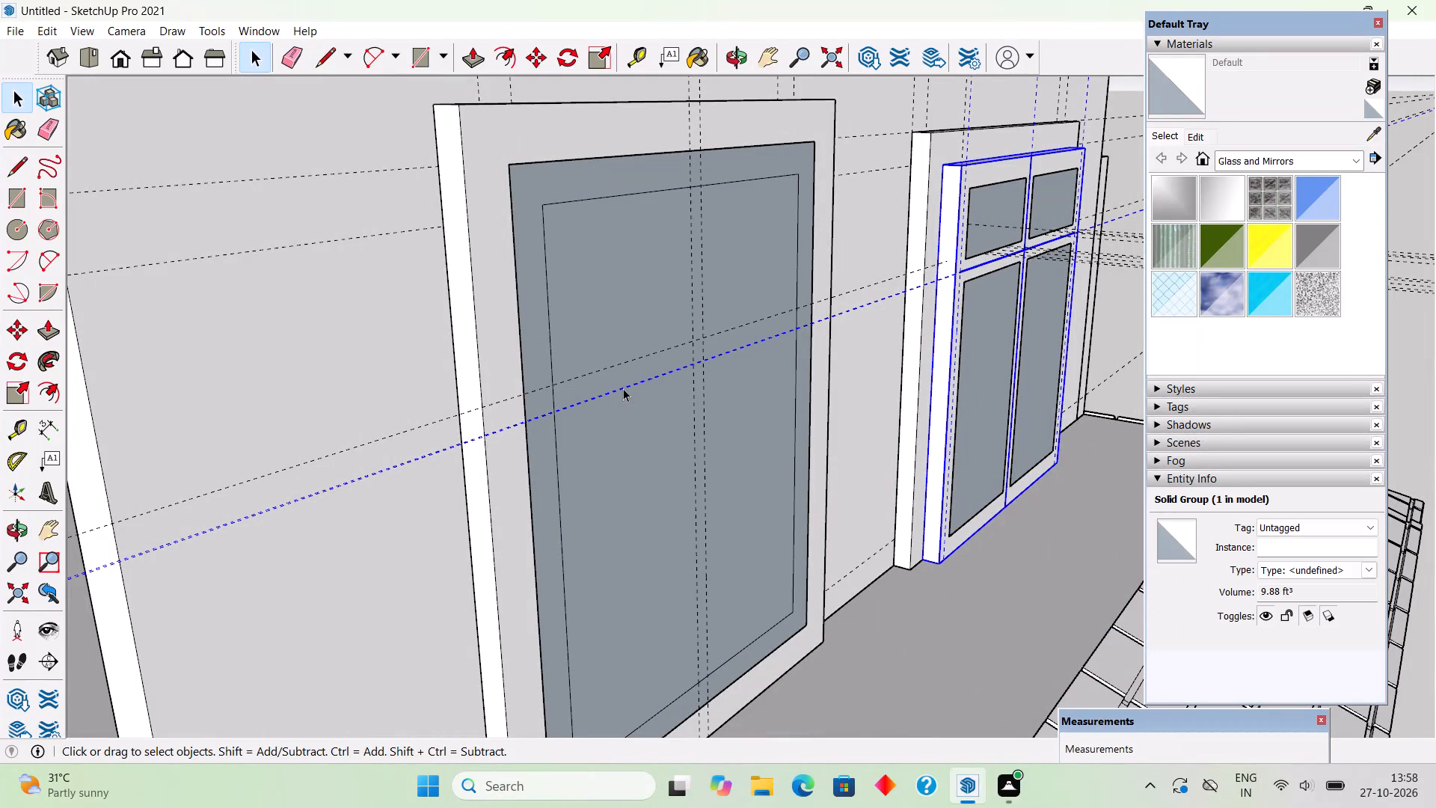
{"action": "key", "text": "Delete"}
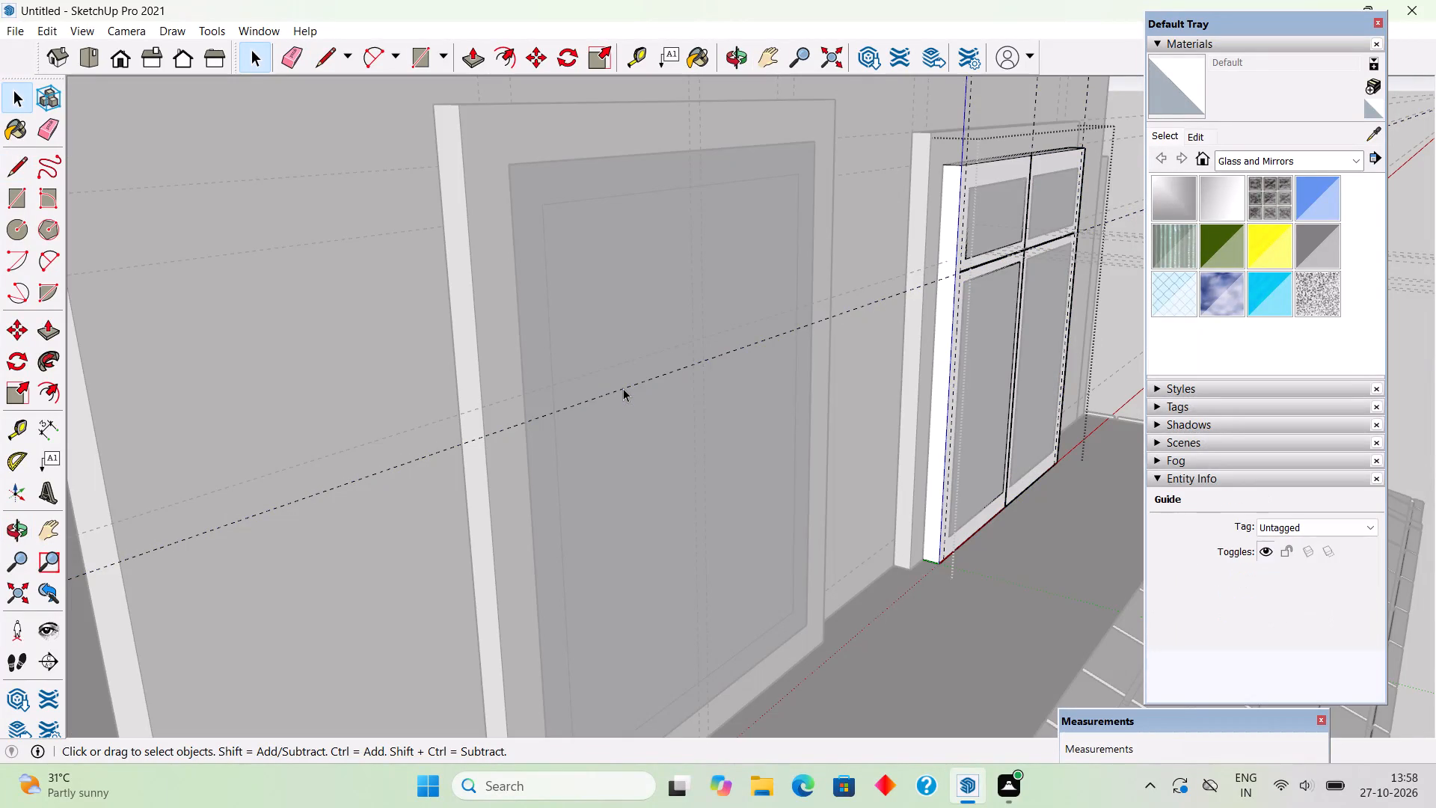
{"action": "left_click", "coordinate": [625, 389]}
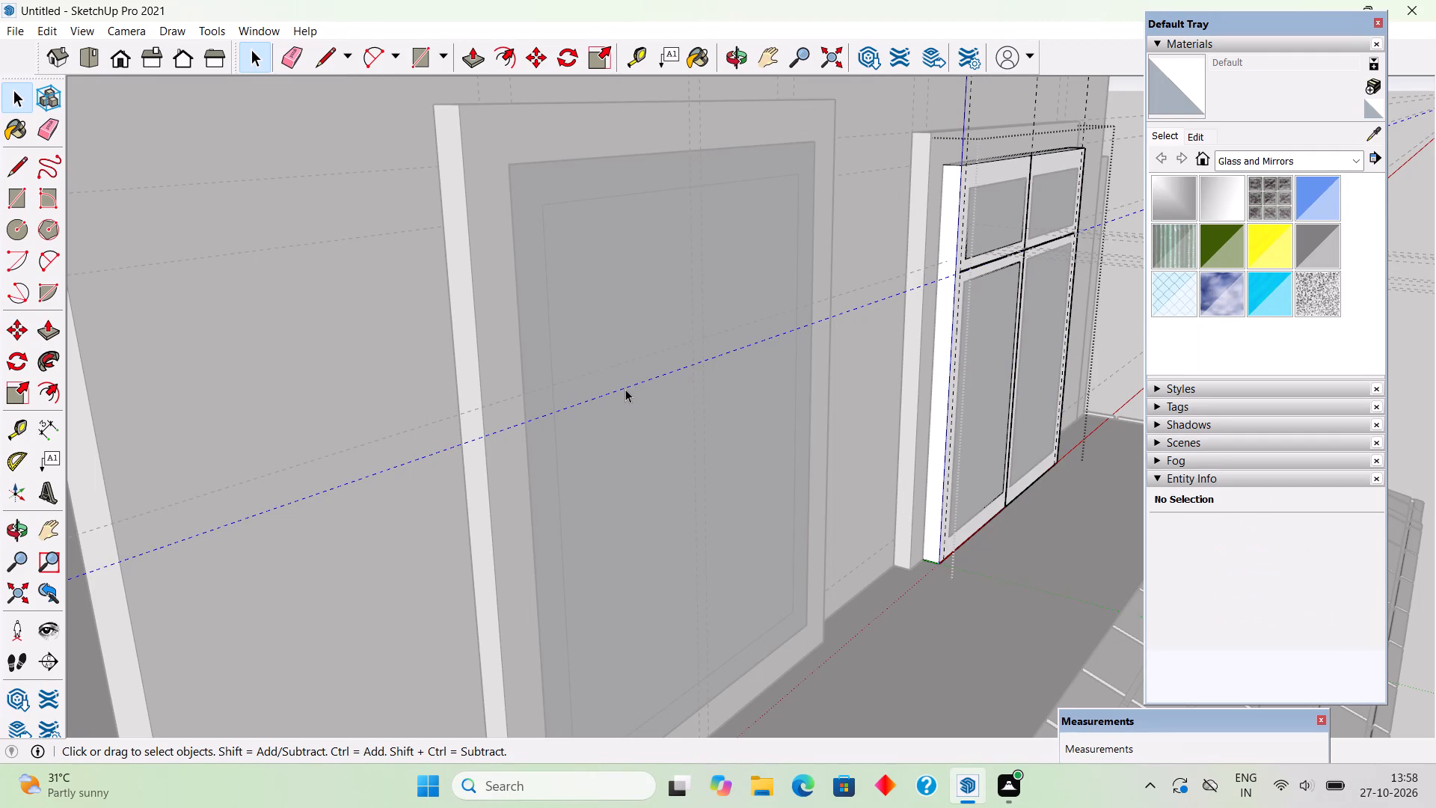
{"action": "key", "text": "Delete"}
{"action": "scroll", "coordinate": [625, 389], "scroll_direction": "down", "scroll_amount": 7}
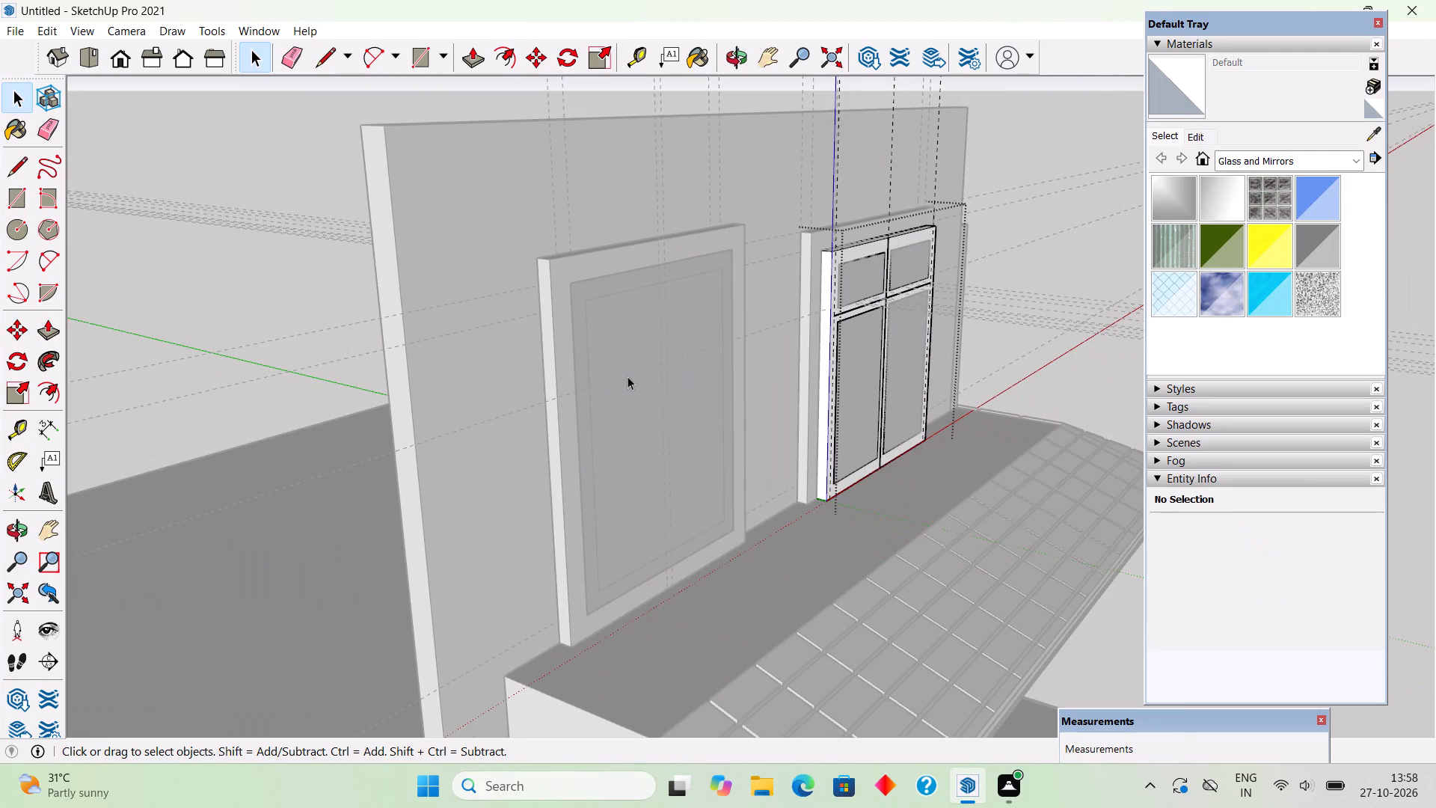
{"action": "left_click", "coordinate": [825, 260]}
{"action": "left_click", "coordinate": [696, 104]}
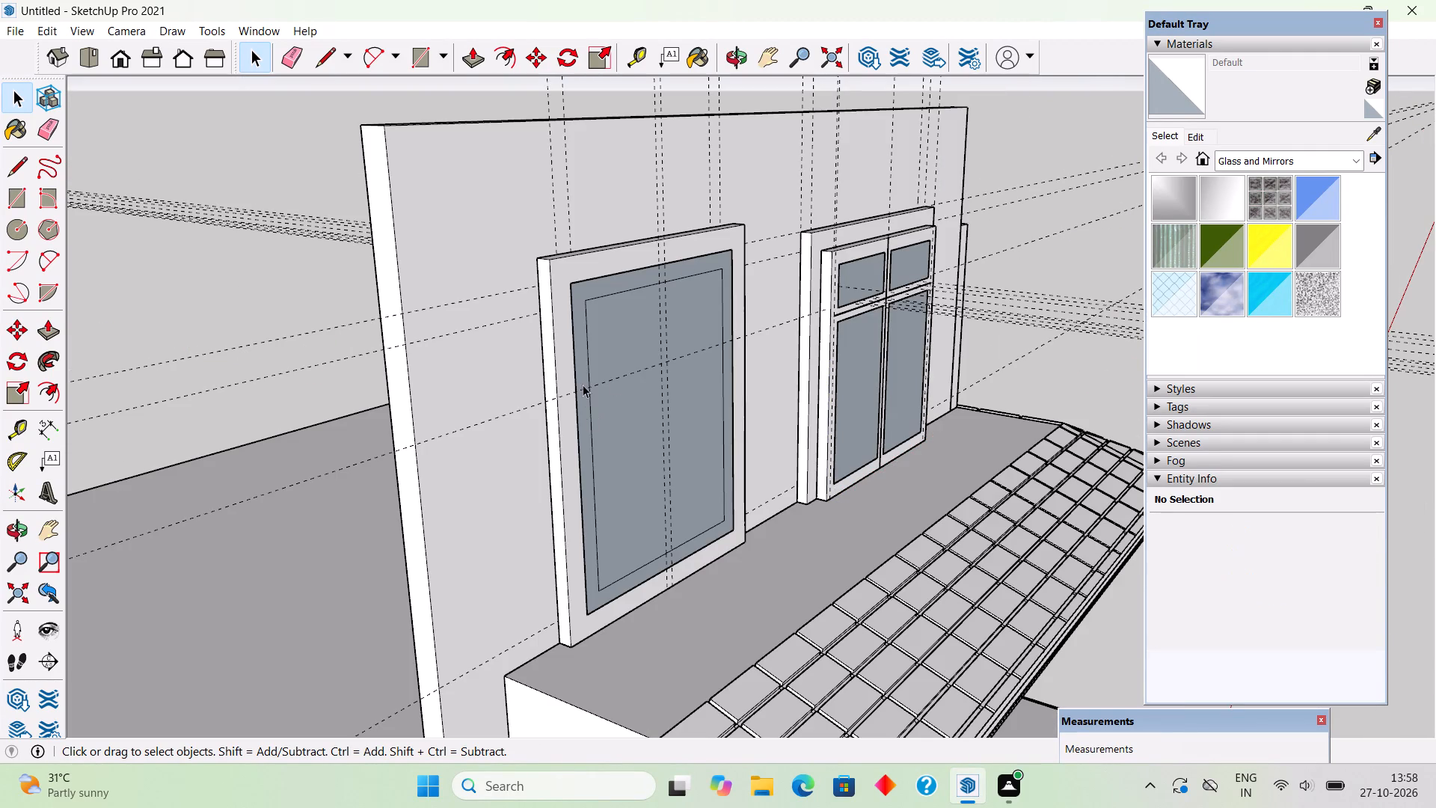
{"action": "left_click", "coordinate": [585, 391]}
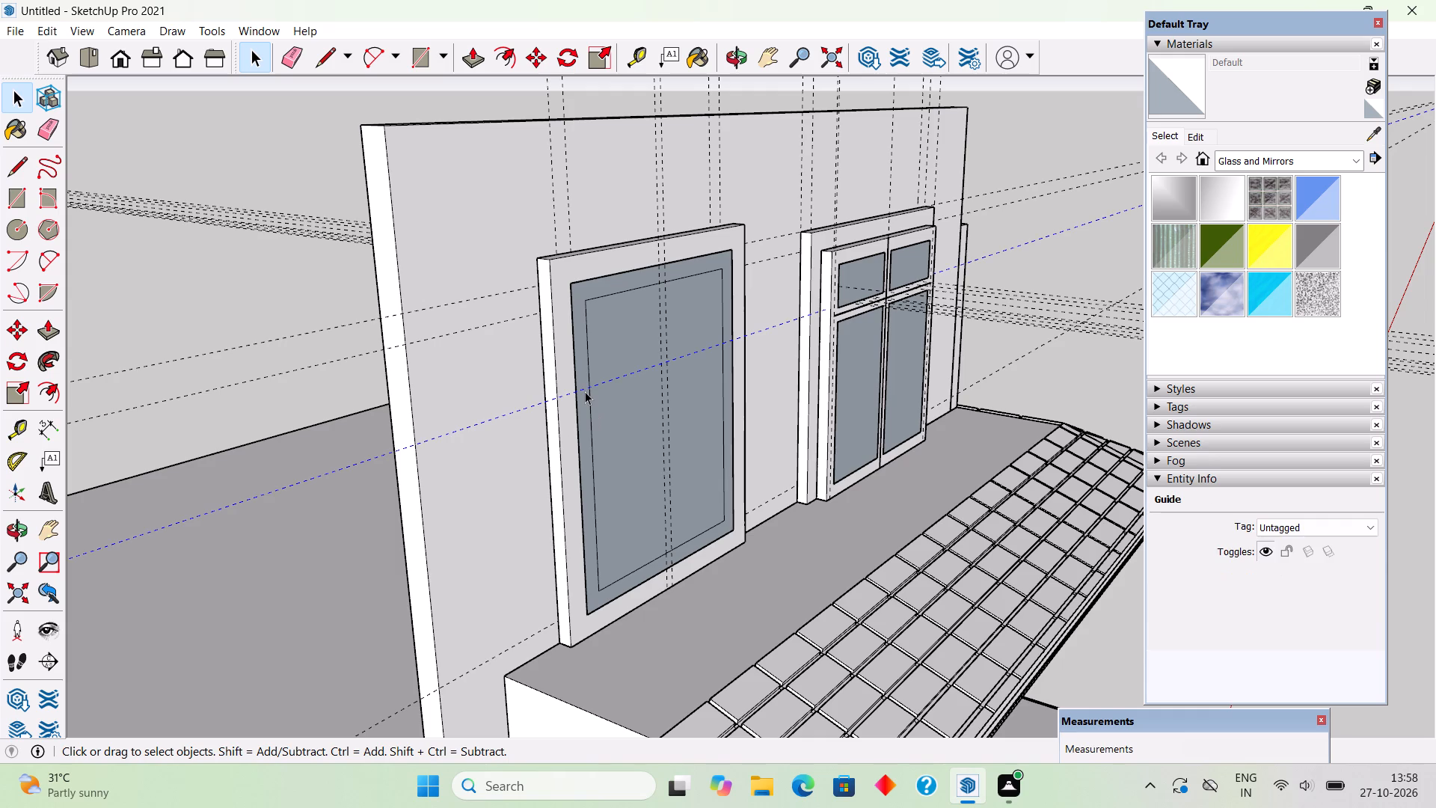
{"action": "key", "text": "Delete"}
Offset a parallel guide 3" to the left of the vertical centre guide on the new window.
{"action": "middle_click_drag", "start_coordinate": [601, 393], "coordinate": [479, 379]}
{"action": "scroll", "coordinate": [473, 390], "scroll_direction": "up", "scroll_amount": 3}
{"action": "scroll", "coordinate": [482, 389], "scroll_direction": "down", "scroll_amount": 3}
{"action": "middle_click_drag", "start_coordinate": [382, 337], "coordinate": [318, 300]}
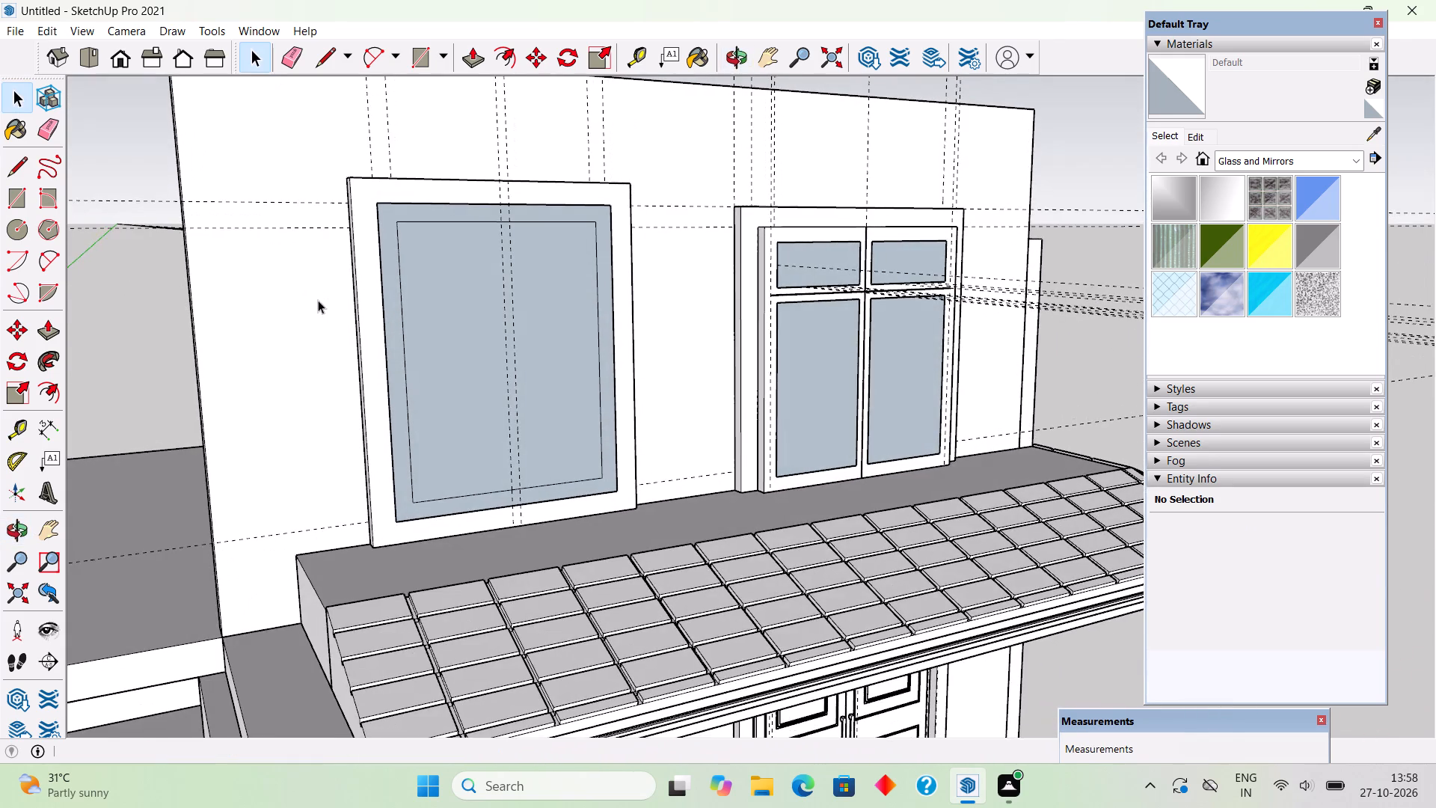
{"action": "scroll", "coordinate": [318, 300], "scroll_direction": "up", "scroll_amount": 1}
{"action": "key", "text": "t"}
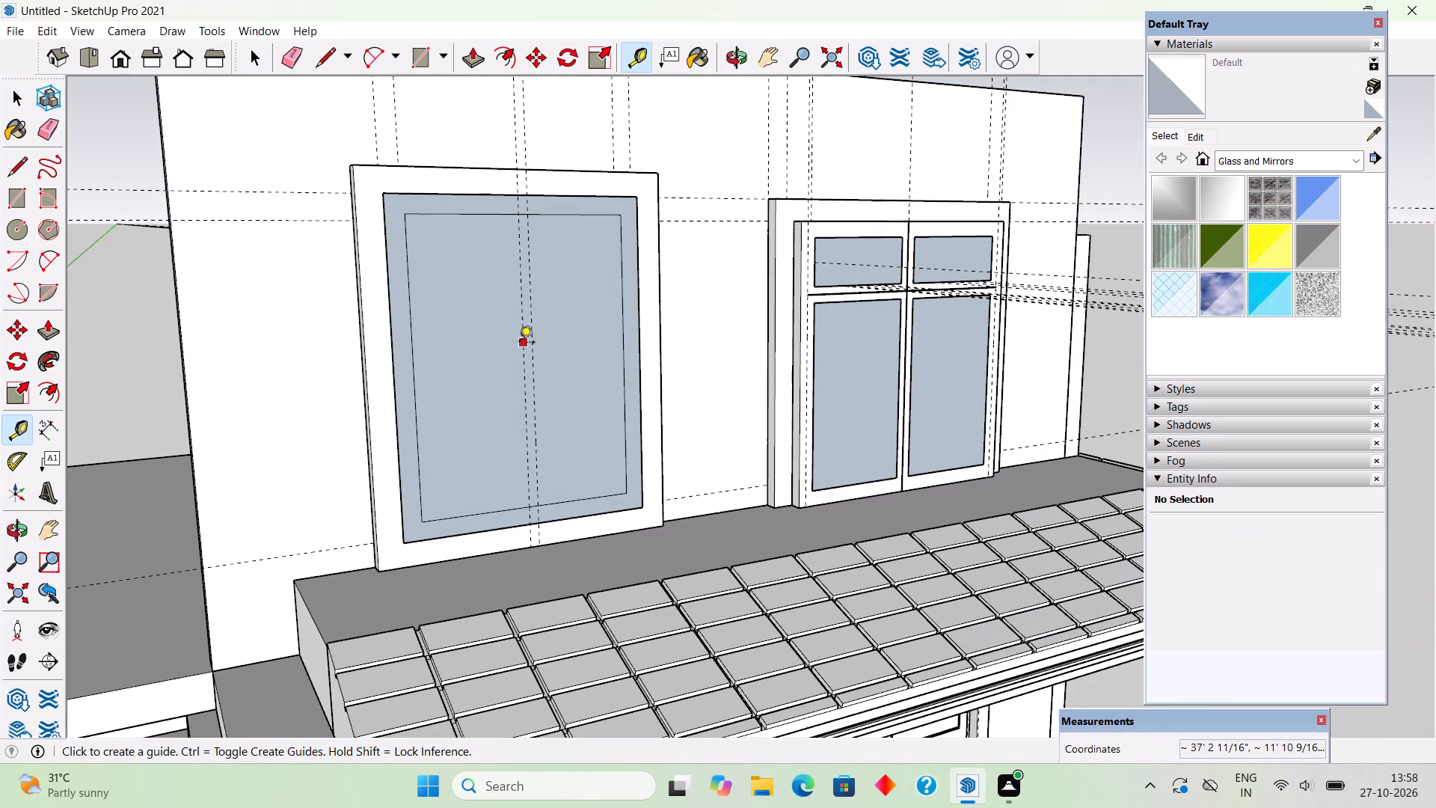
{"action": "left_click", "coordinate": [519, 343]}
{"action": "type", "text": "3\""}
{"action": "key", "text": "Return"}
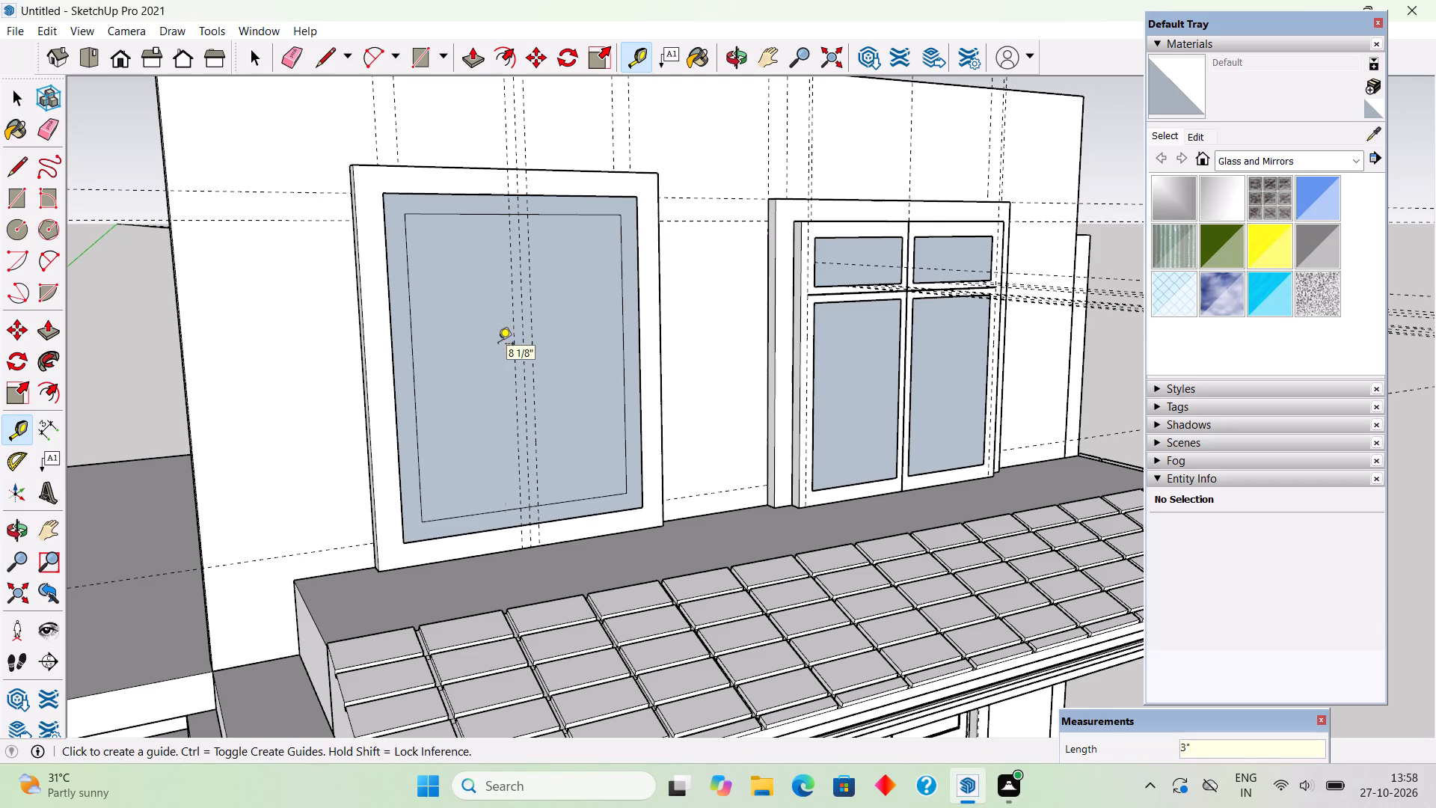
Place a horizontal guide 1.5' below the top edge of the new window's inner pane rectangle.
{"action": "left_click", "coordinate": [488, 217]}
{"action": "type", "text": "1.5'"}
{"action": "key", "text": "Return"}
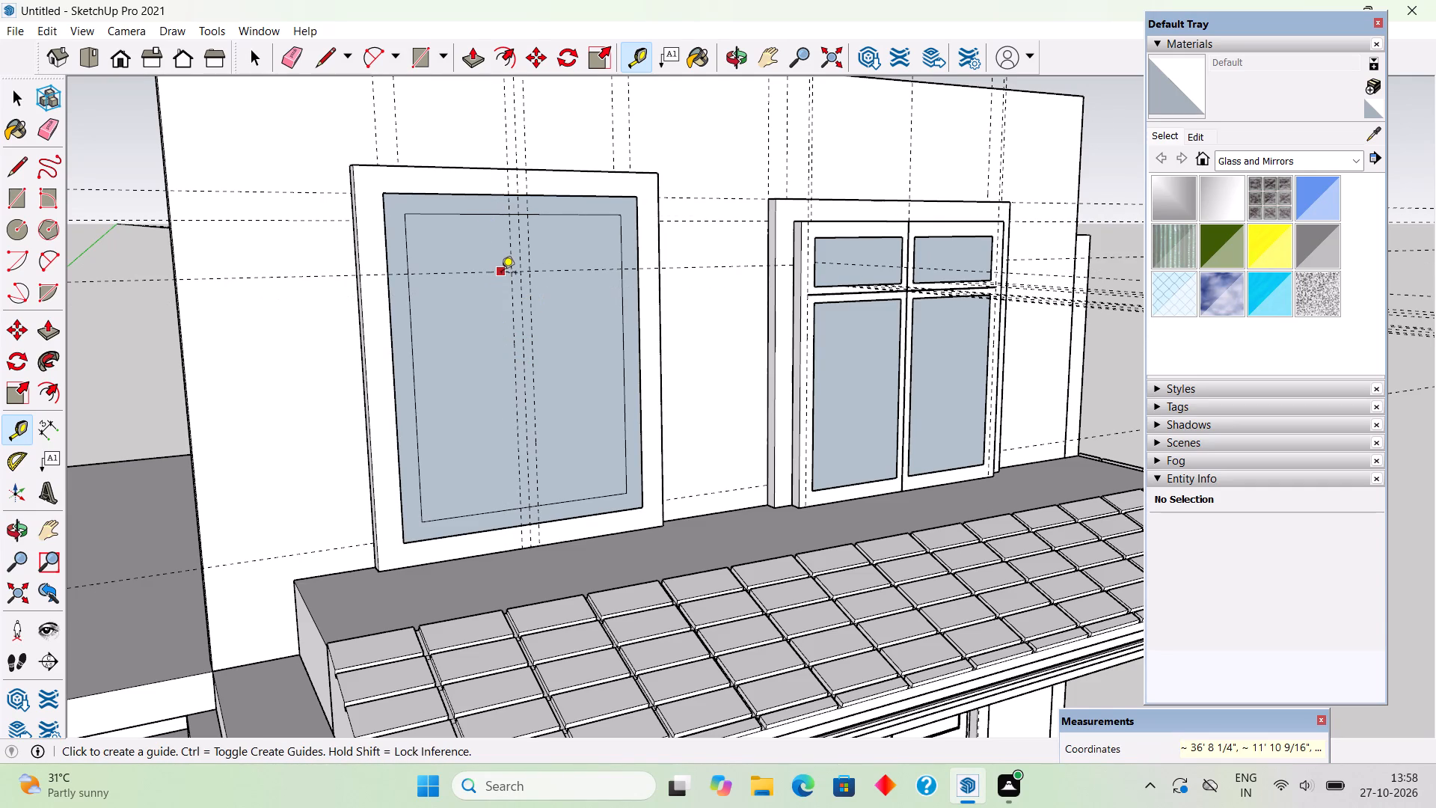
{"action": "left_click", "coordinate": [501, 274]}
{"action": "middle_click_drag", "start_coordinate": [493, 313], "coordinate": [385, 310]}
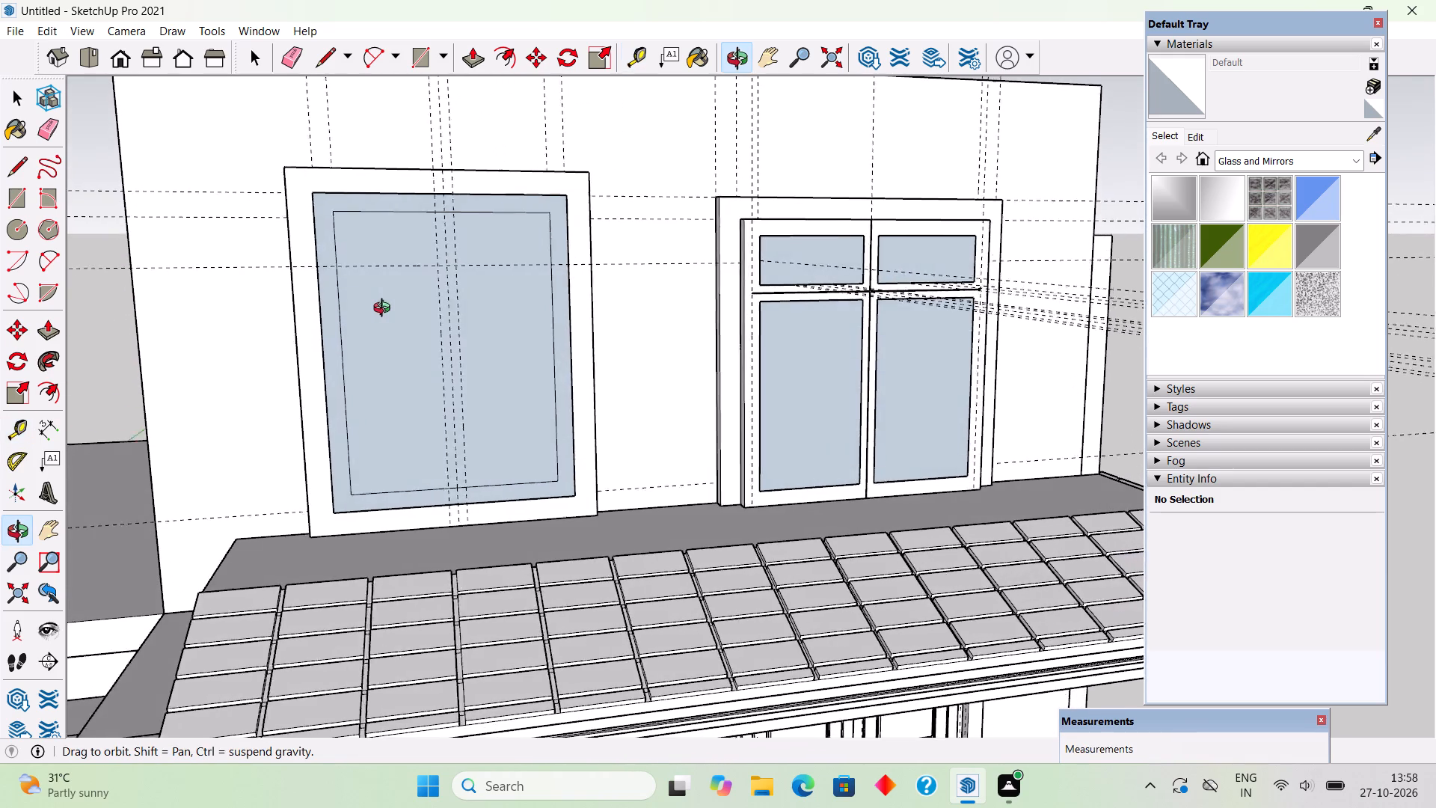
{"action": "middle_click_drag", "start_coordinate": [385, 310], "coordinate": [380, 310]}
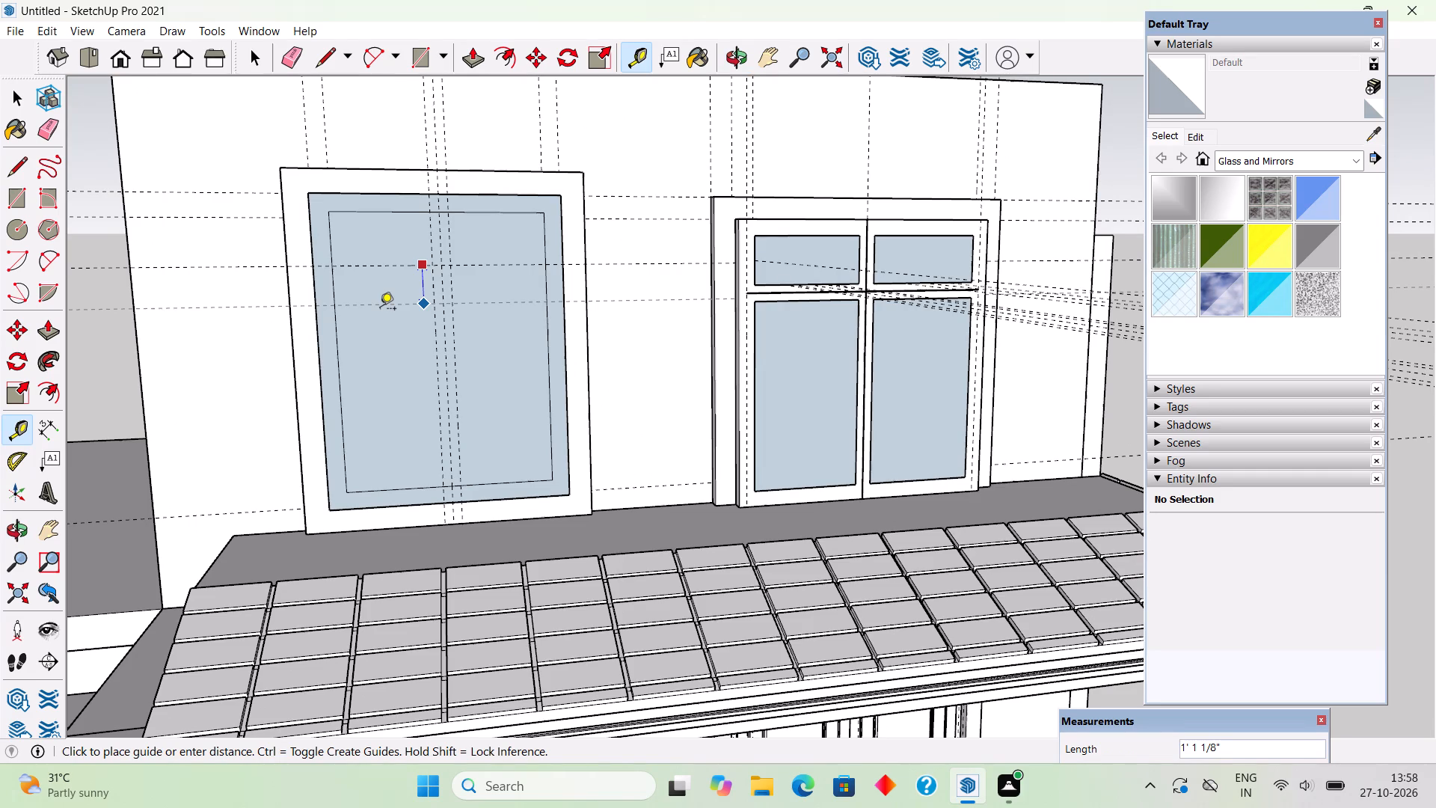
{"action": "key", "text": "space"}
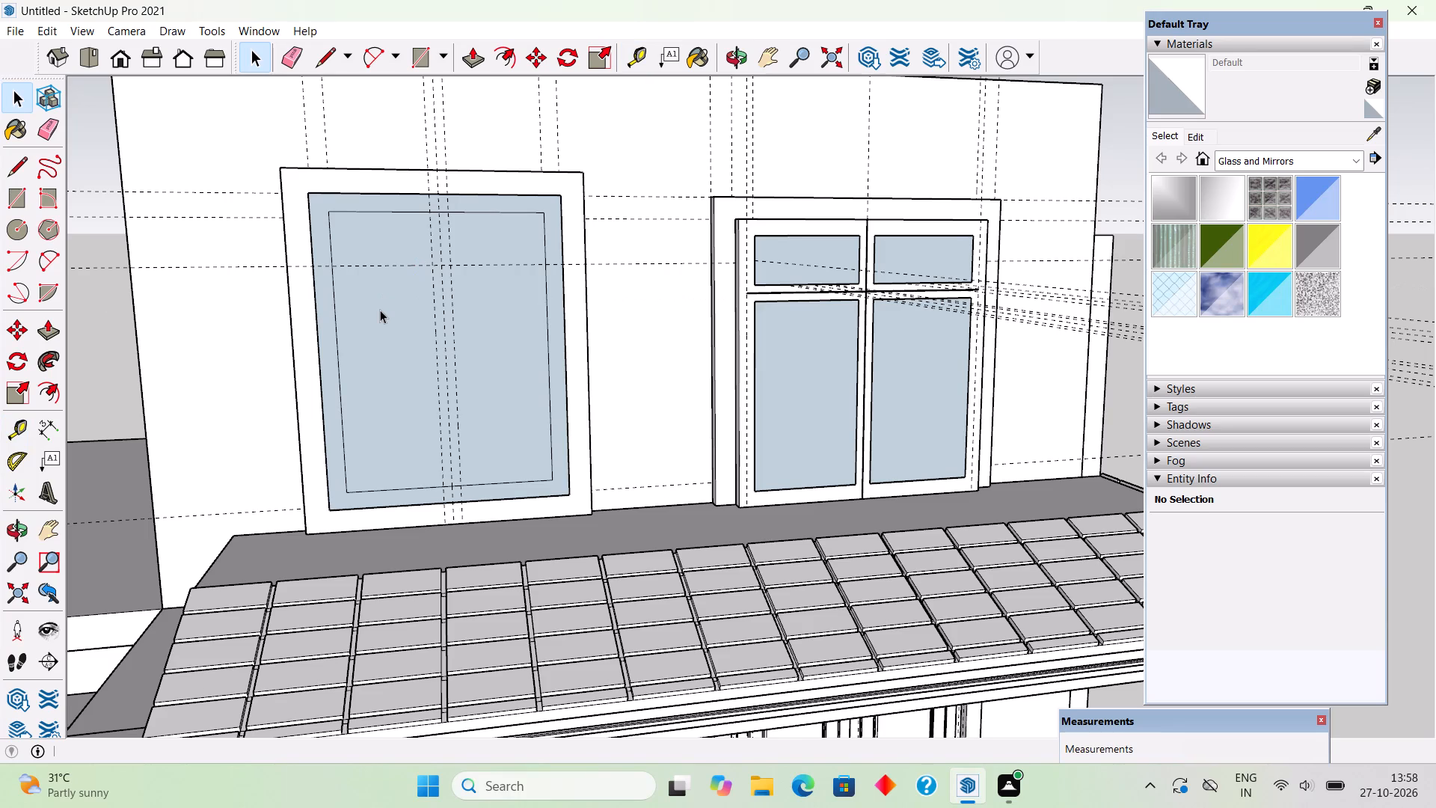
Delete the new window's outer frame and the pane faces with their edges, clearing the wall opening.
{"action": "scroll", "coordinate": [486, 406], "scroll_direction": "down", "scroll_amount": 3}
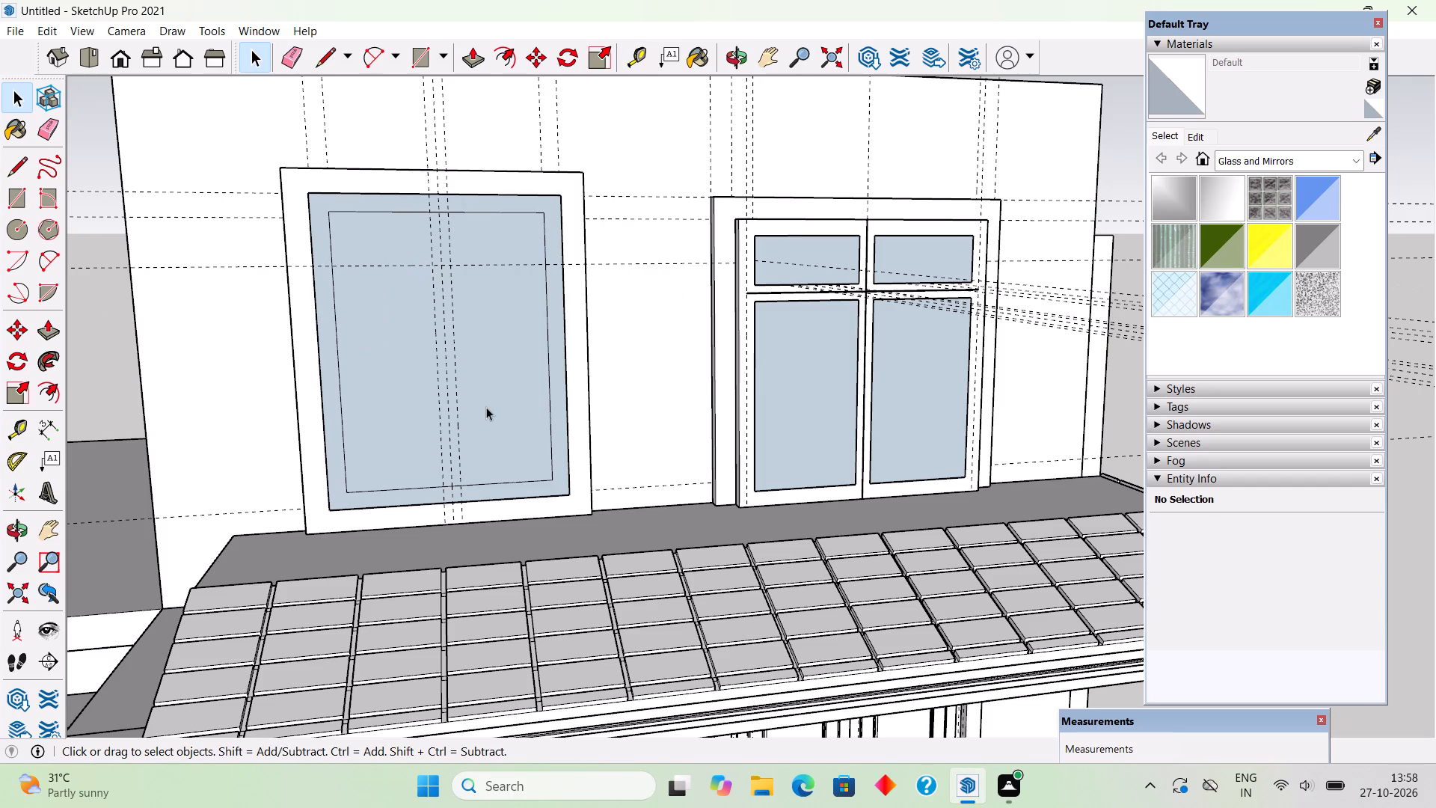
{"action": "scroll", "coordinate": [486, 407], "scroll_direction": "down", "scroll_amount": 6}
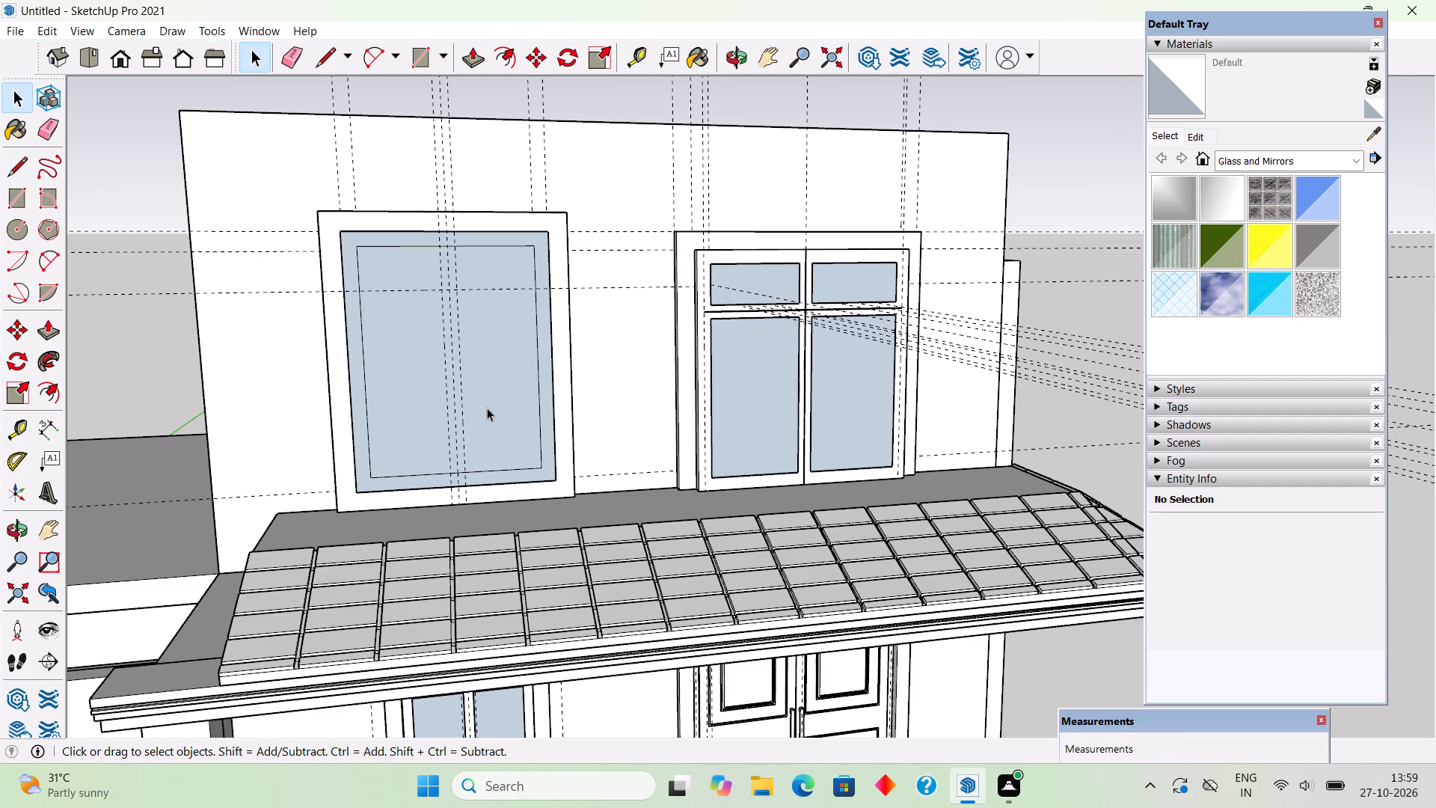
{"action": "left_click", "coordinate": [562, 439]}
{"action": "key", "text": "Delete"}
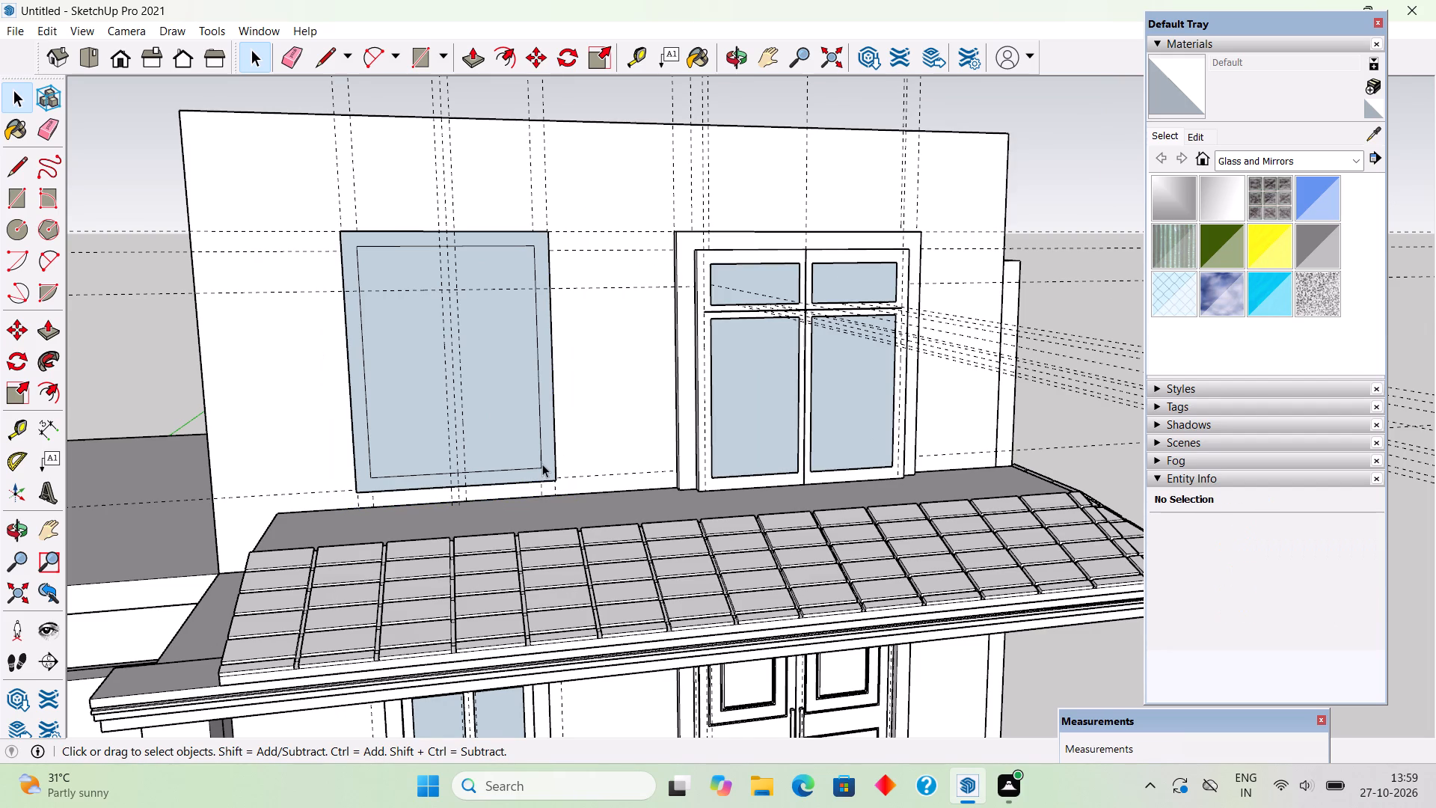
{"action": "left_click", "coordinate": [542, 464]}
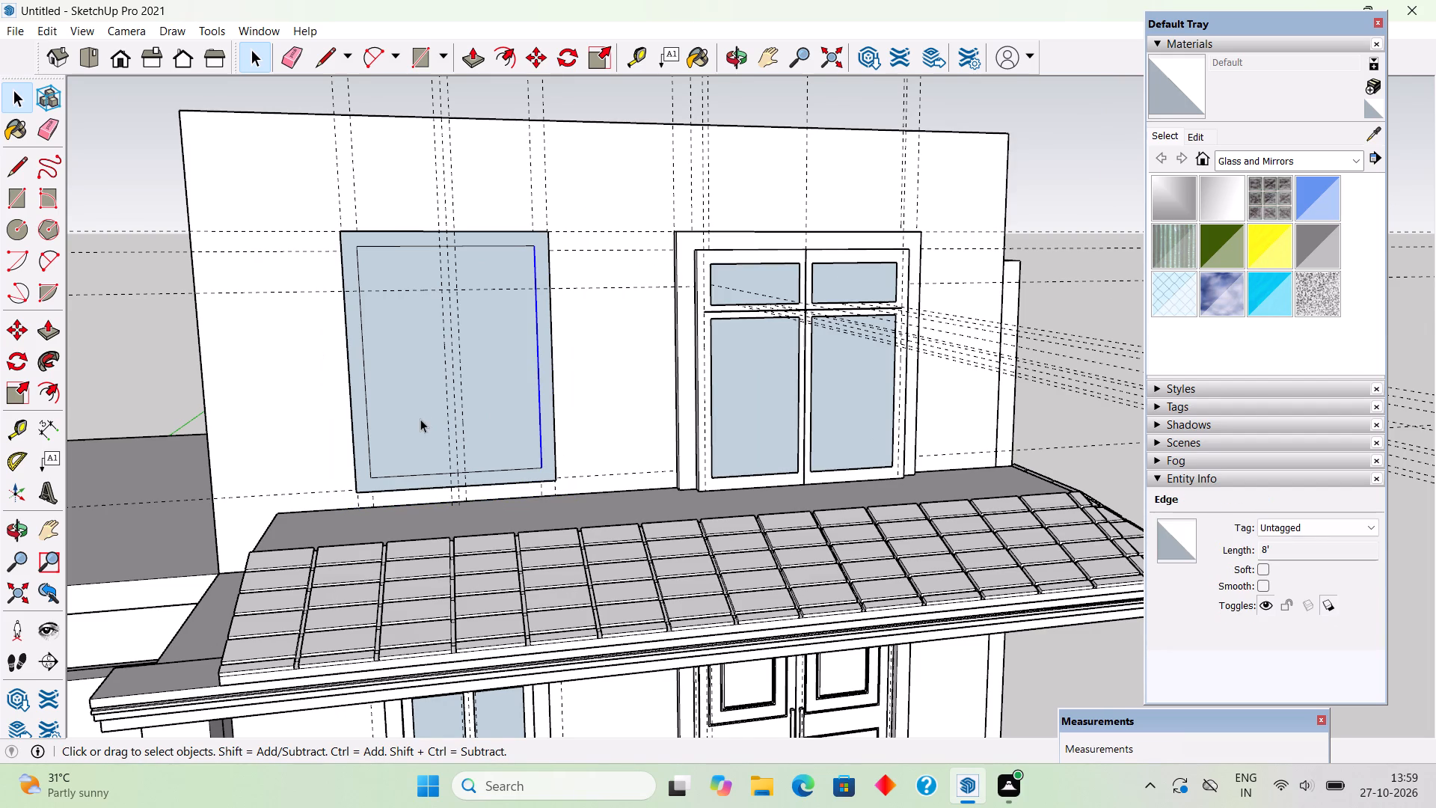
{"action": "triple_click", "coordinate": [426, 426]}
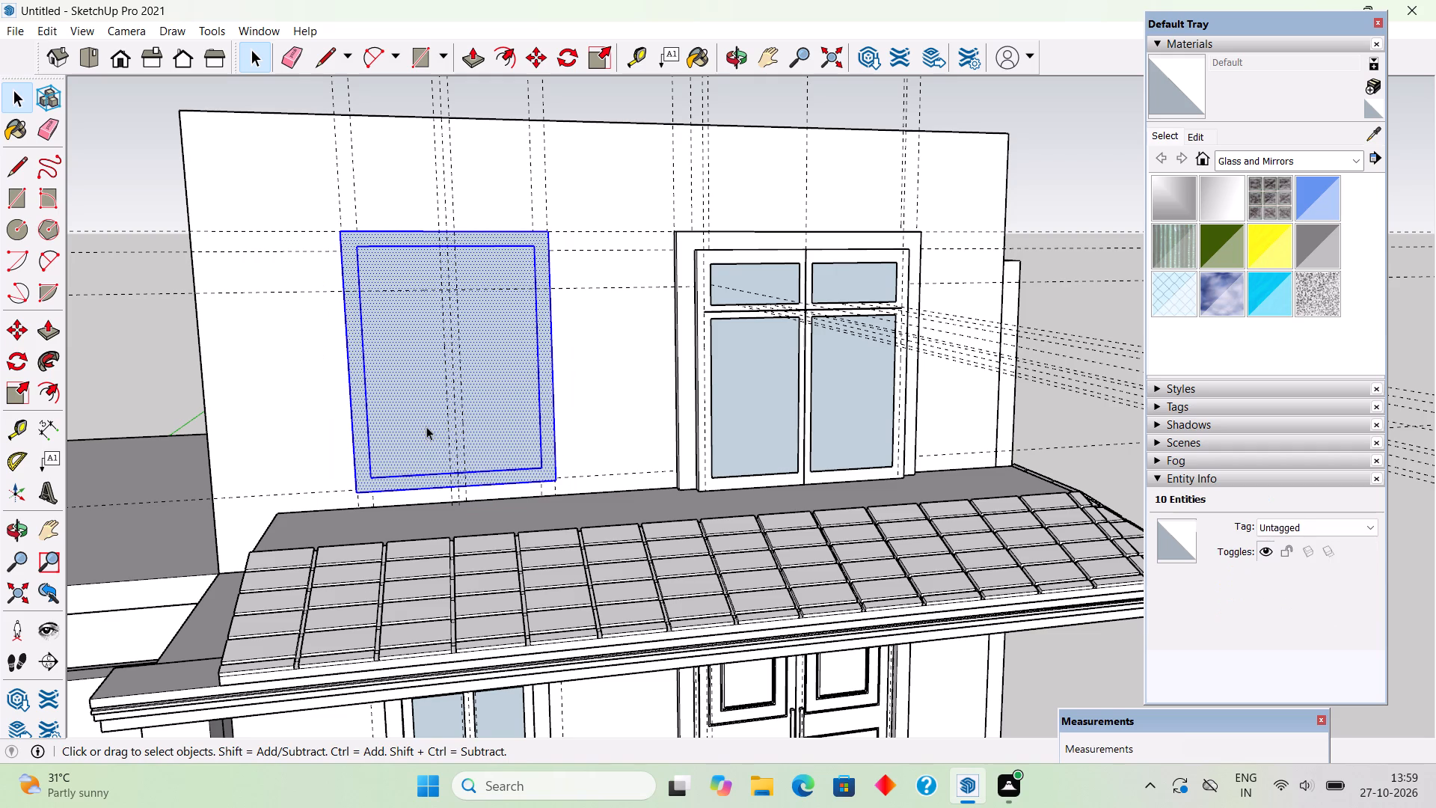
{"action": "key", "text": "Delete"}
Inside the front wall group, lower the top face of the cleared window opening by about 8" with Push/Pull.
{"action": "middle_click_drag", "start_coordinate": [469, 455], "coordinate": [563, 490]}
{"action": "middle_click_drag", "start_coordinate": [565, 486], "coordinate": [562, 448]}
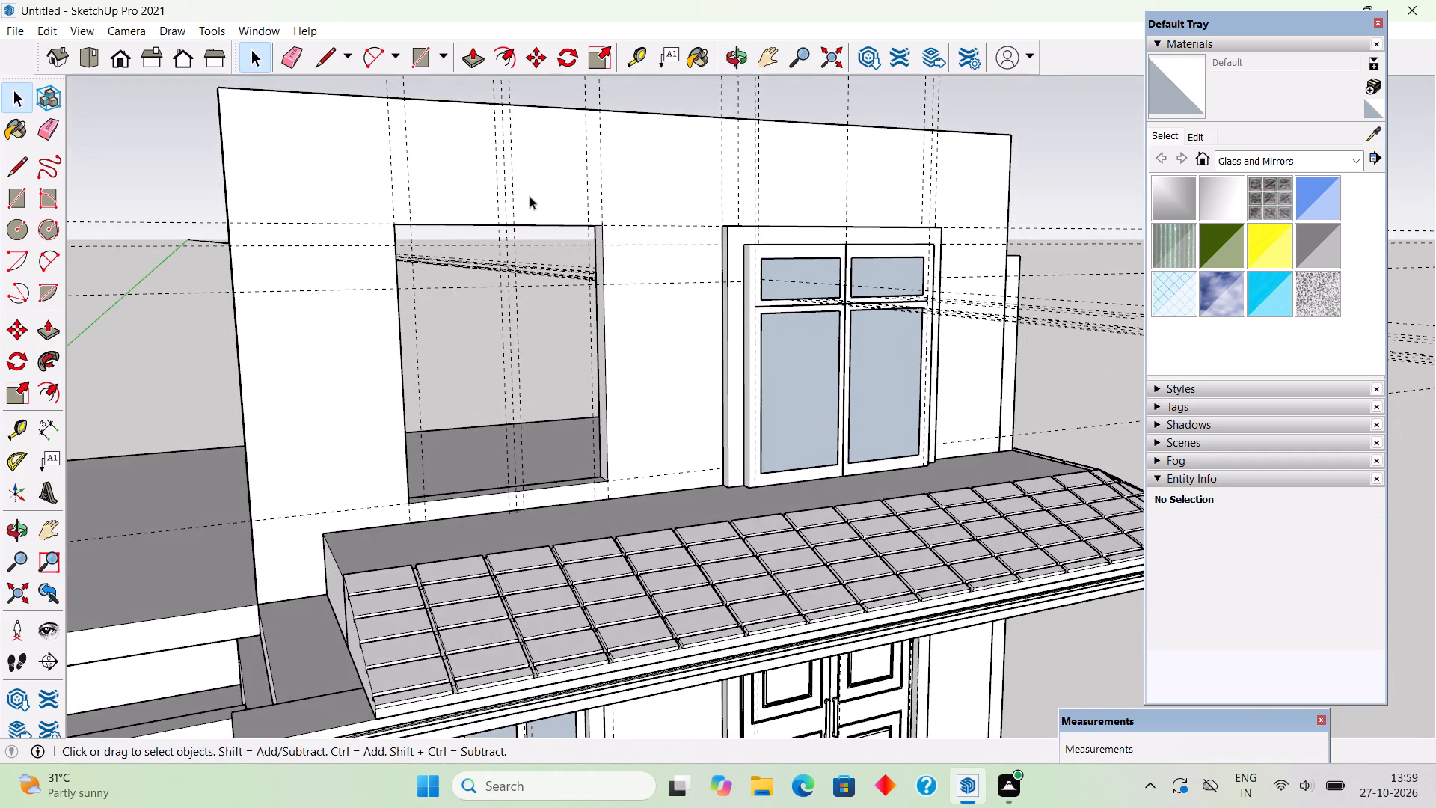
{"action": "scroll", "coordinate": [528, 193], "scroll_direction": "up", "scroll_amount": 7}
{"action": "middle_click_drag", "start_coordinate": [562, 198], "coordinate": [535, 83]}
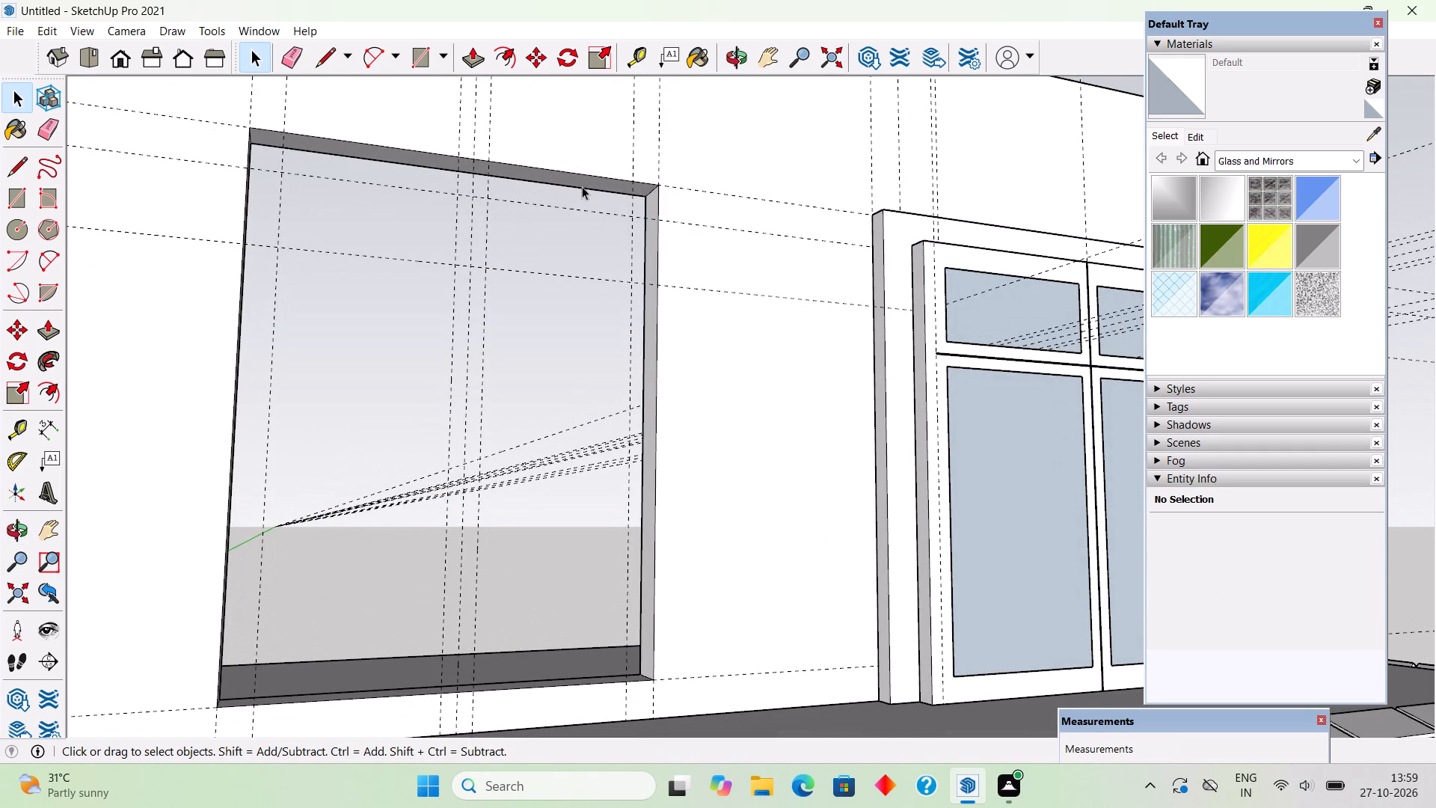
{"action": "left_click", "coordinate": [582, 182]}
{"action": "double_click", "coordinate": [582, 182]}
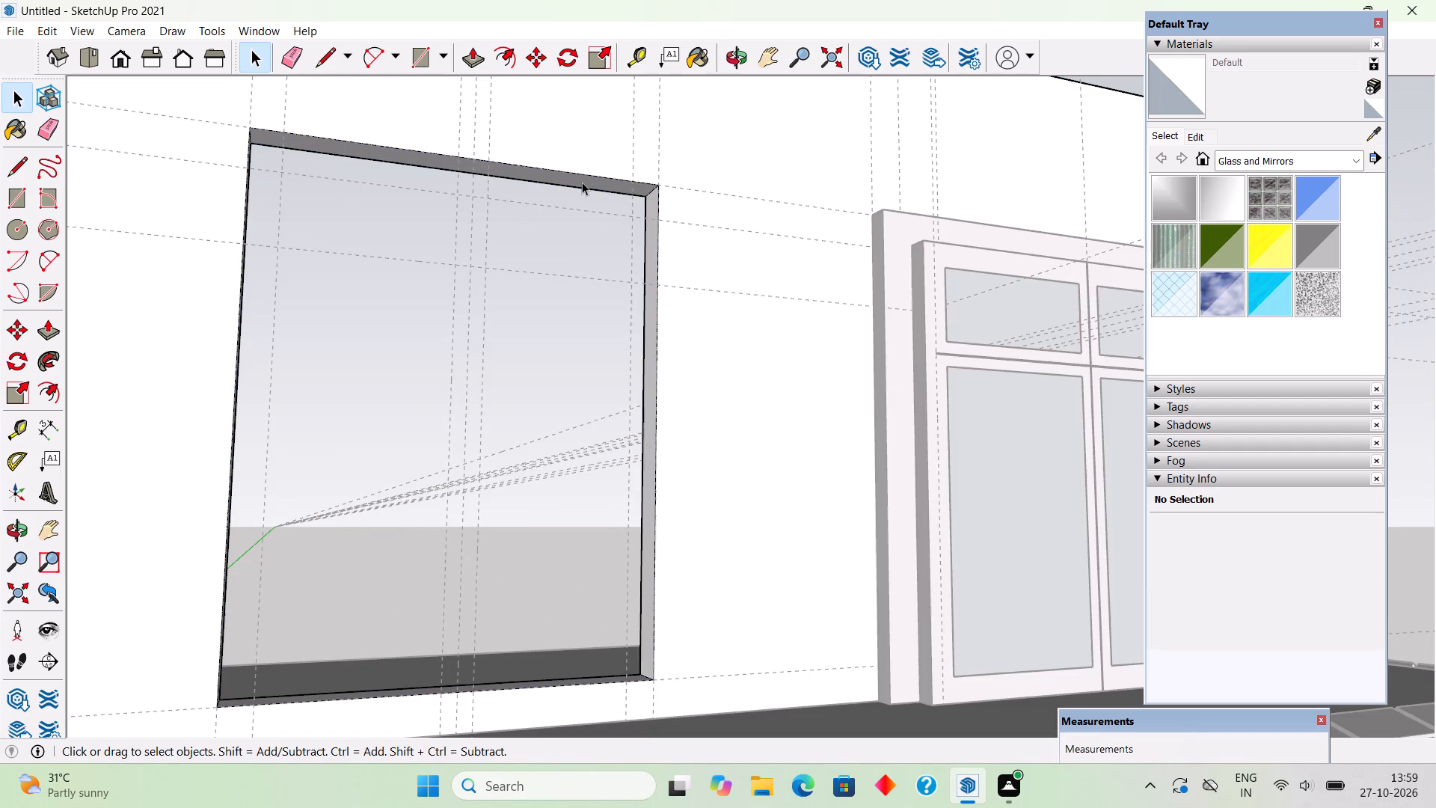
{"action": "left_click", "coordinate": [582, 182]}
{"action": "key", "text": "p"}
{"action": "left_click", "coordinate": [582, 182]}
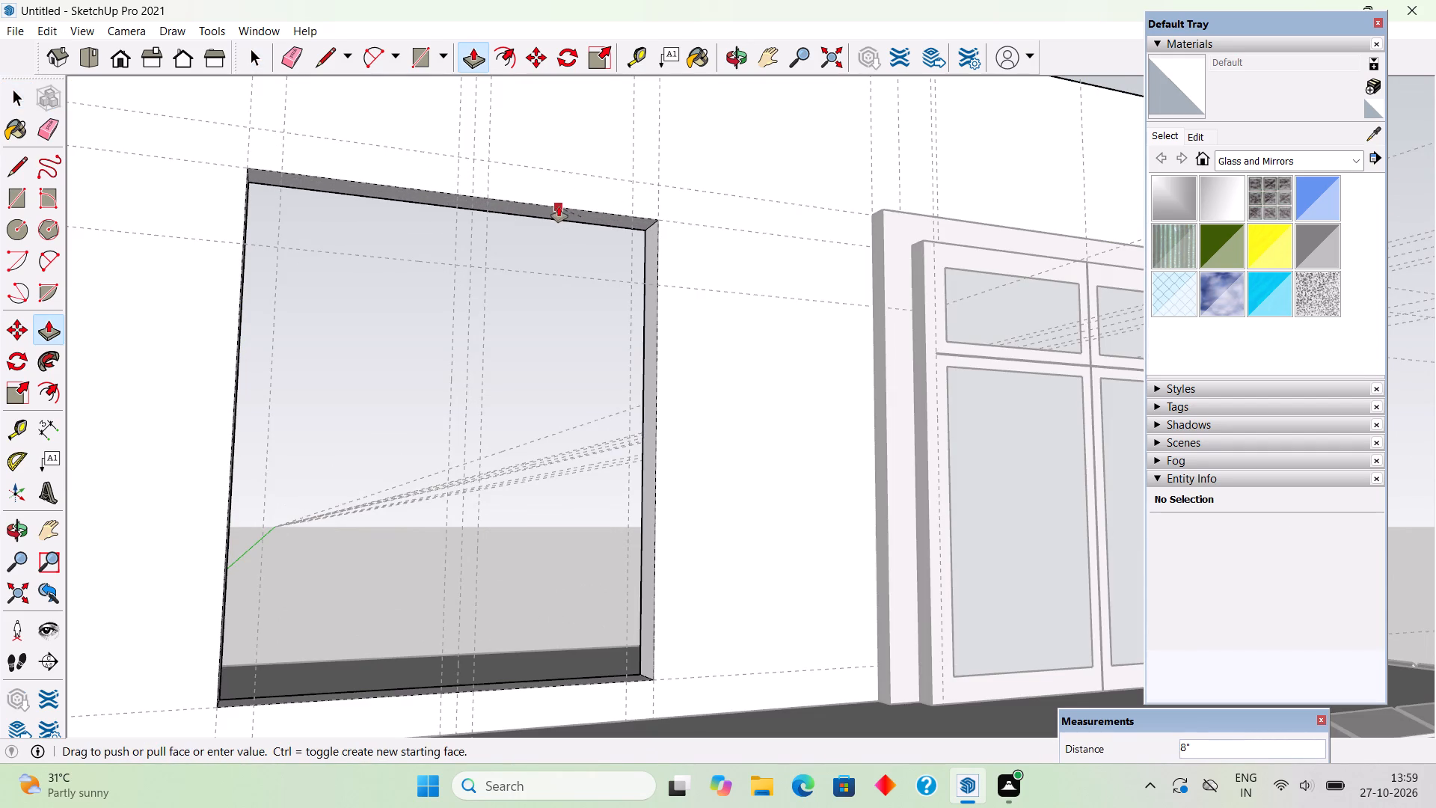
{"action": "left_click", "coordinate": [559, 206]}
{"action": "scroll", "coordinate": [559, 206], "scroll_direction": "down", "scroll_amount": 5}
{"action": "key", "text": "space"}
{"action": "scroll", "coordinate": [586, 277], "scroll_direction": "down", "scroll_amount": 5}
{"action": "scroll", "coordinate": [619, 483], "scroll_direction": "down", "scroll_amount": 6}
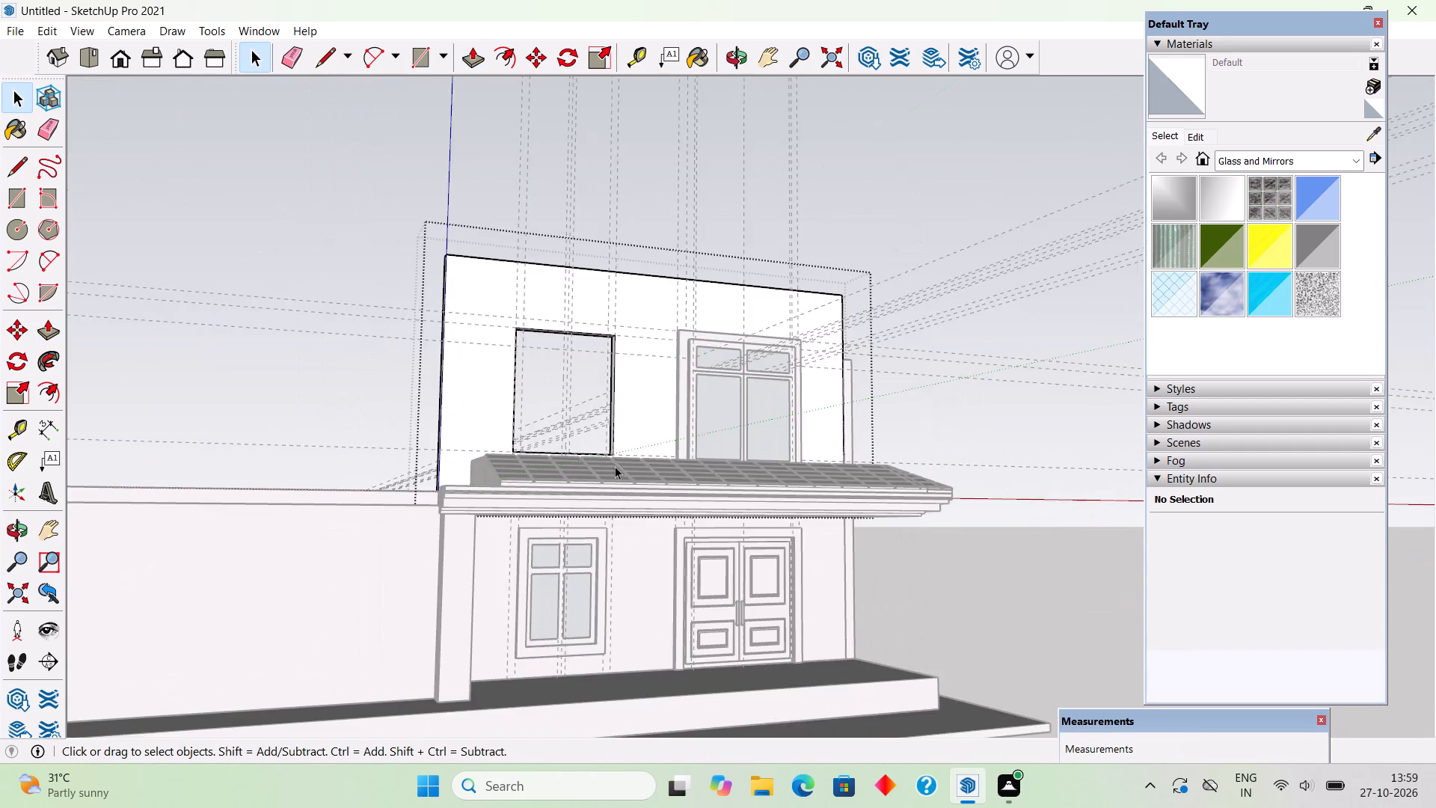
{"action": "middle_click_drag", "start_coordinate": [615, 466], "coordinate": [601, 605]}
{"action": "left_click", "coordinate": [311, 216]}
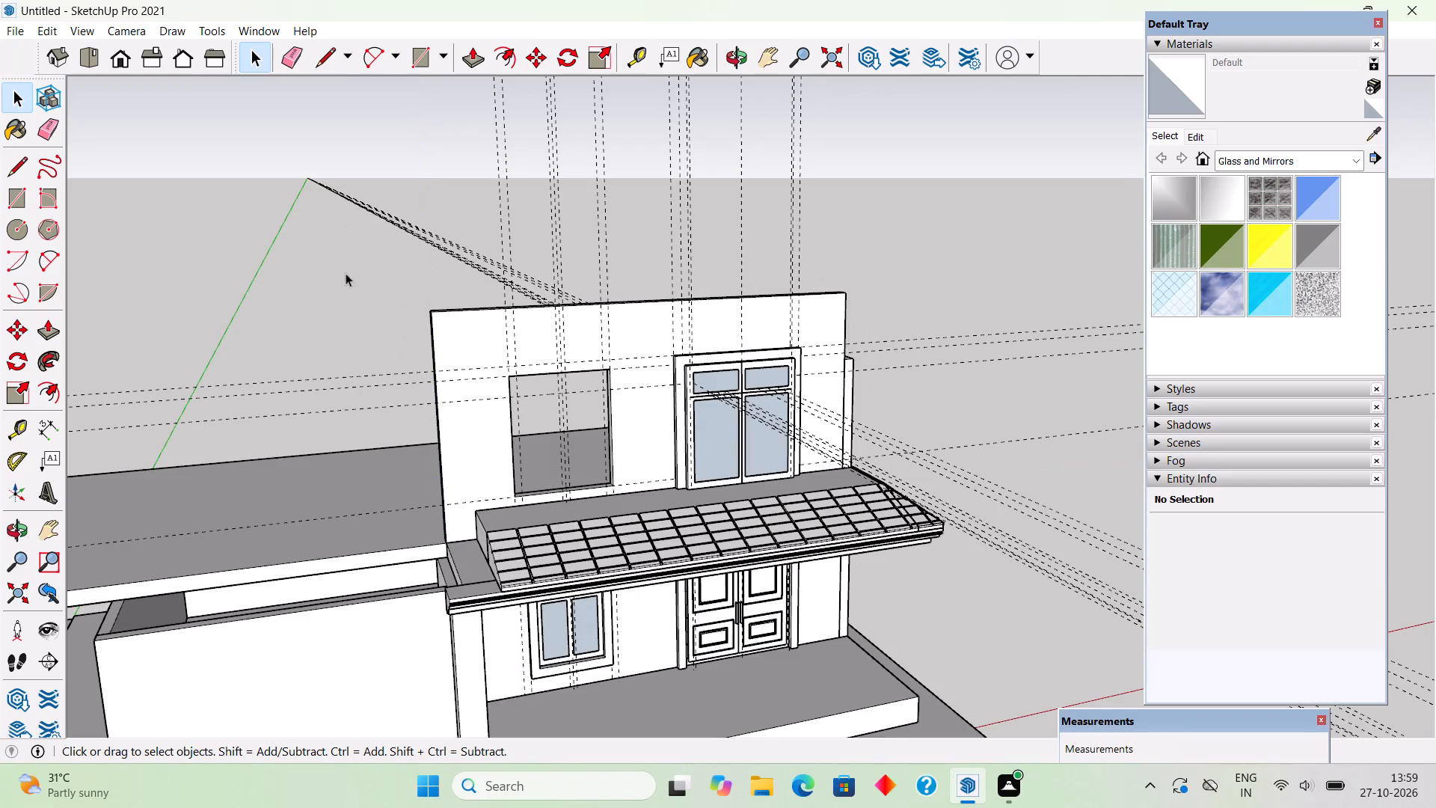
Draw a rectangle about 6' 10 1/2" by 8' 4" over the cleared upper window opening, corner to corner.
{"action": "scroll", "coordinate": [519, 397], "scroll_direction": "up", "scroll_amount": 5}
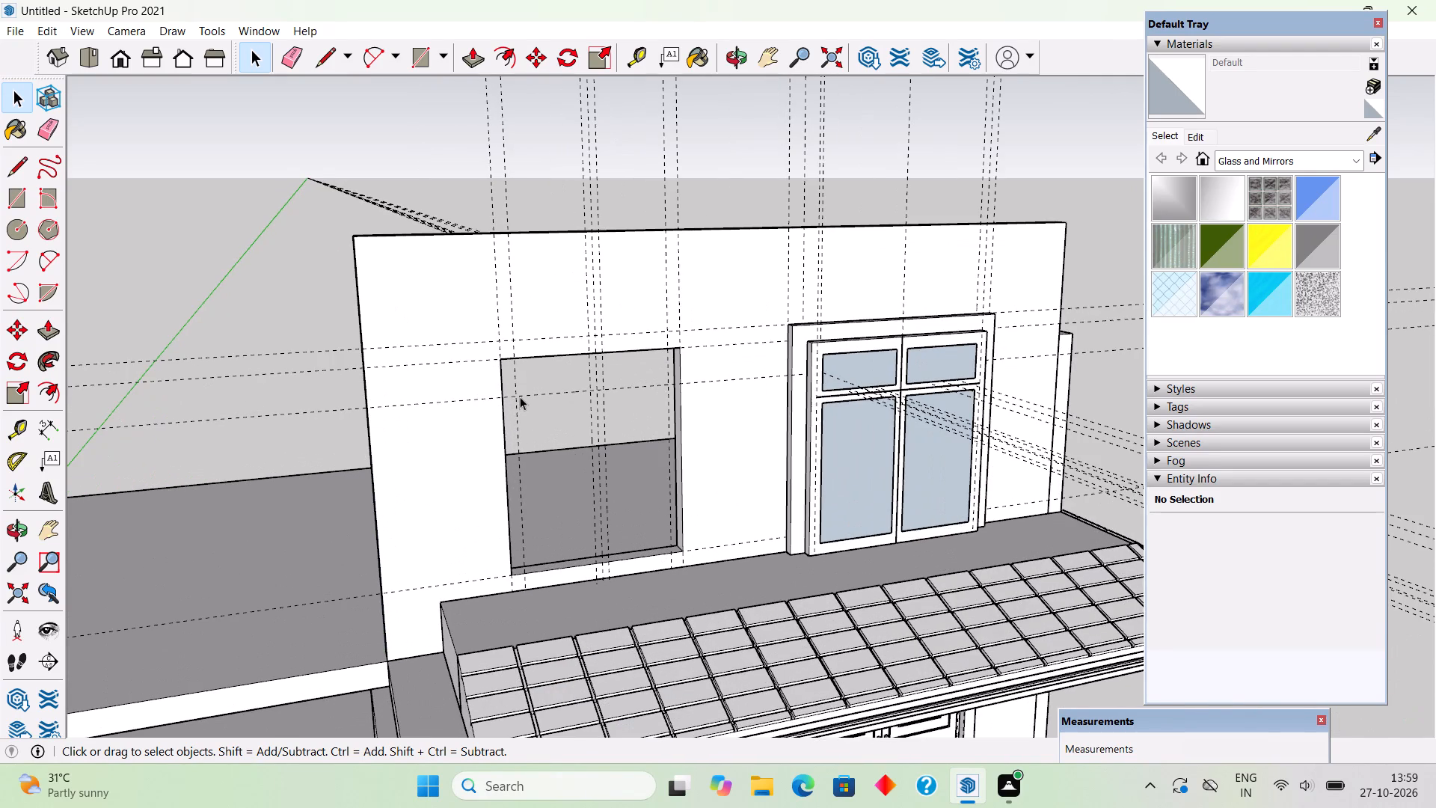
{"action": "scroll", "coordinate": [520, 397], "scroll_direction": "up", "scroll_amount": 3}
{"action": "scroll", "coordinate": [520, 397], "scroll_direction": "down", "scroll_amount": 1}
{"action": "key", "text": "r"}
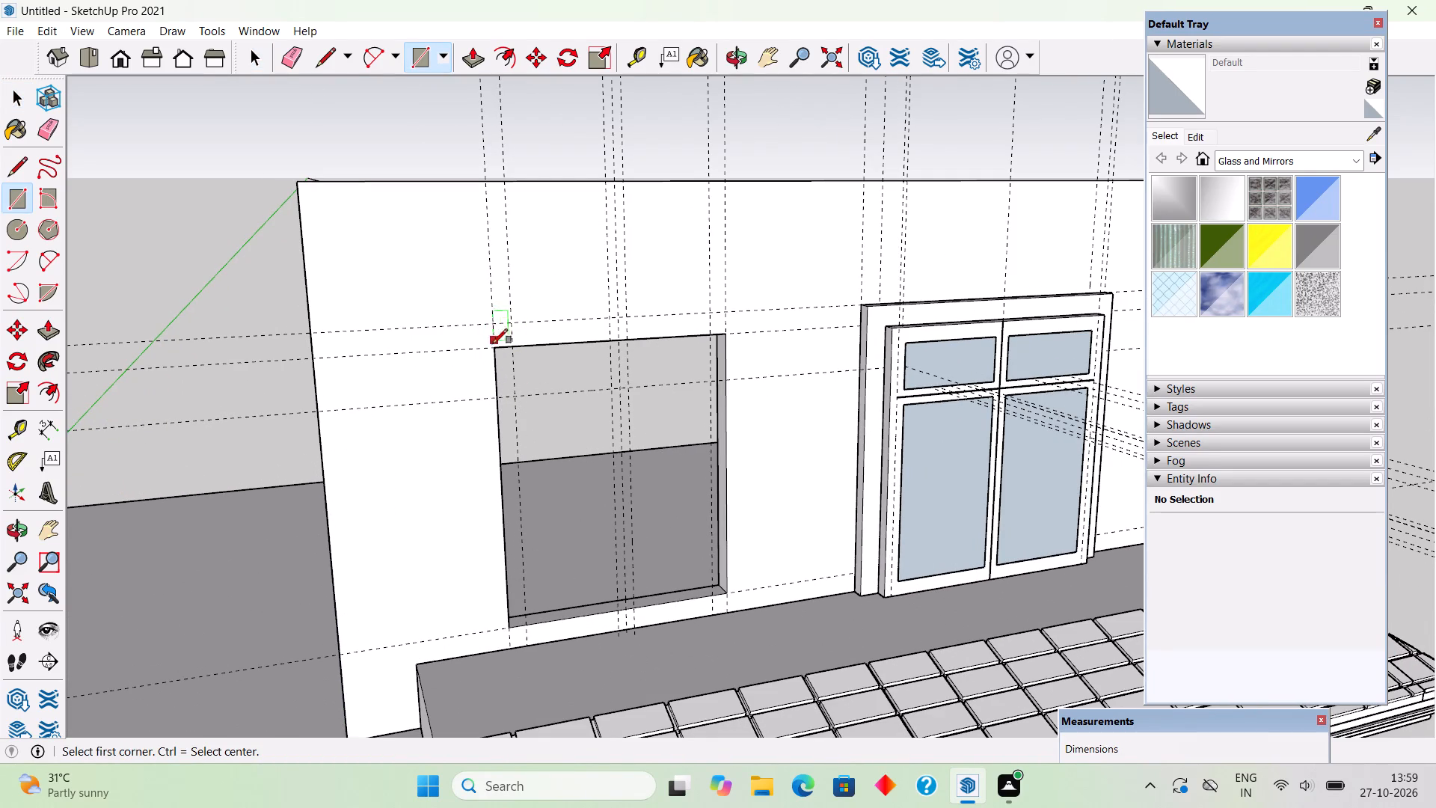
{"action": "left_click", "coordinate": [500, 349]}
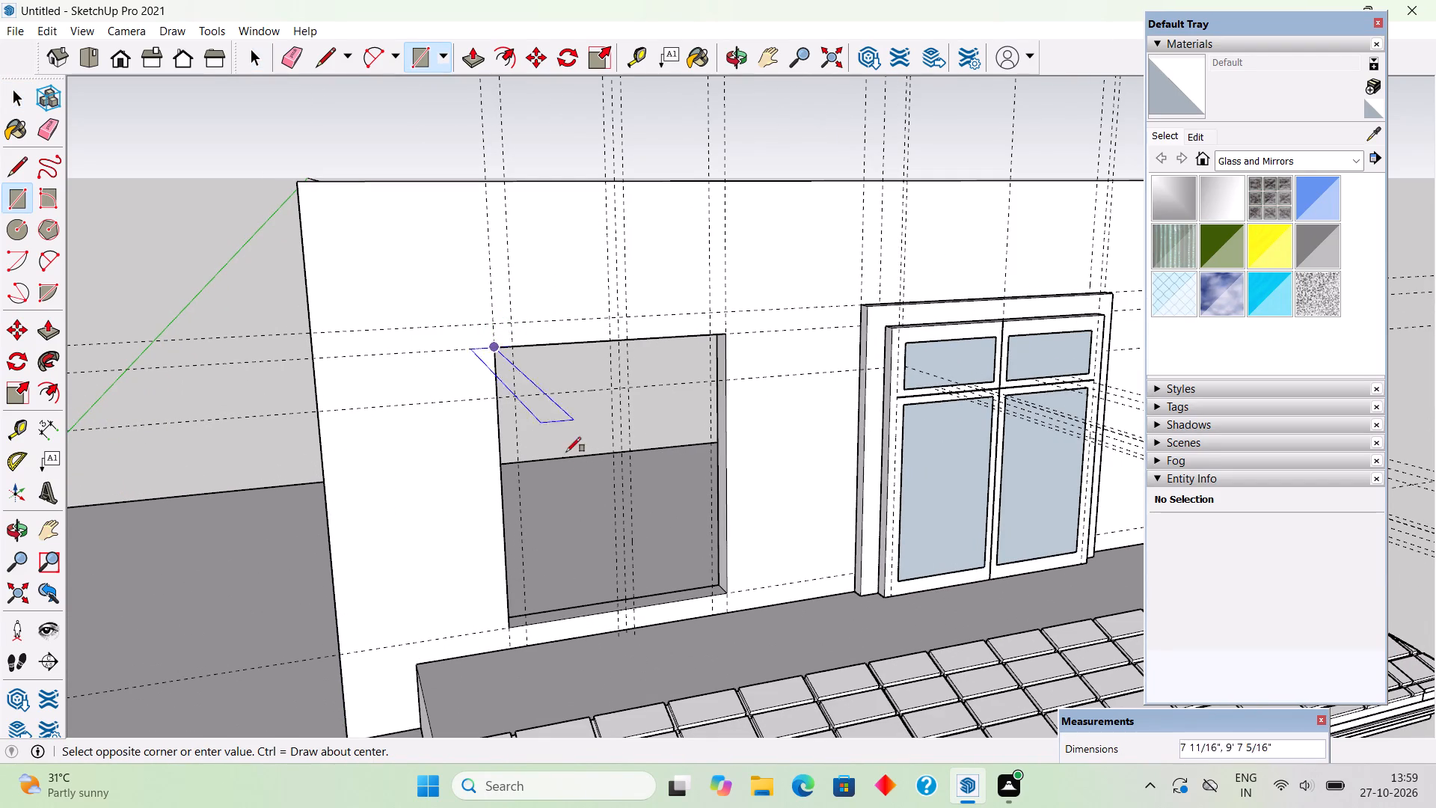
{"action": "left_click", "coordinate": [728, 593]}
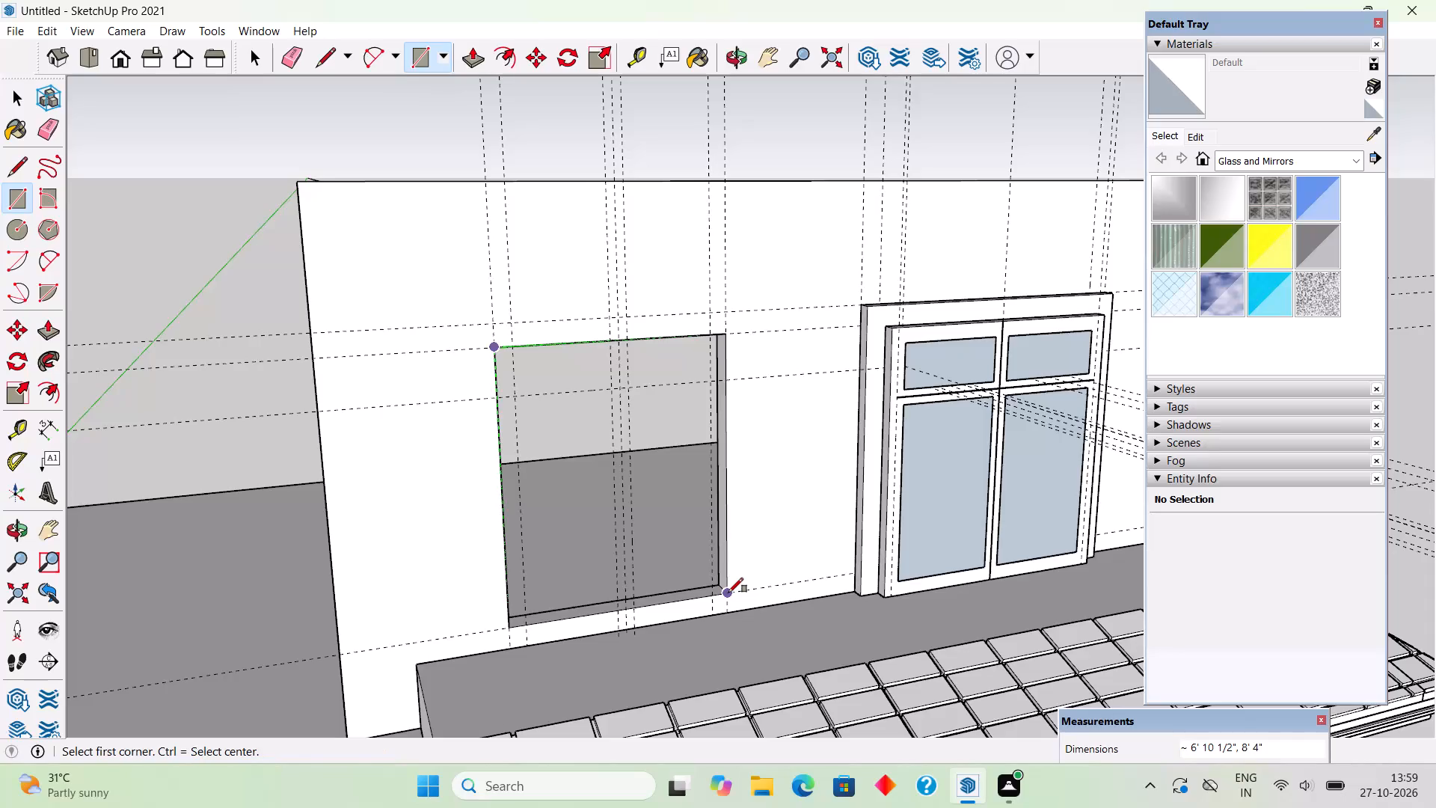
Offset the rectangle outward by 8" and delete its inner face, leaving only the surrounding border face.
{"action": "key", "text": "f"}
{"action": "left_click", "coordinate": [664, 584]}
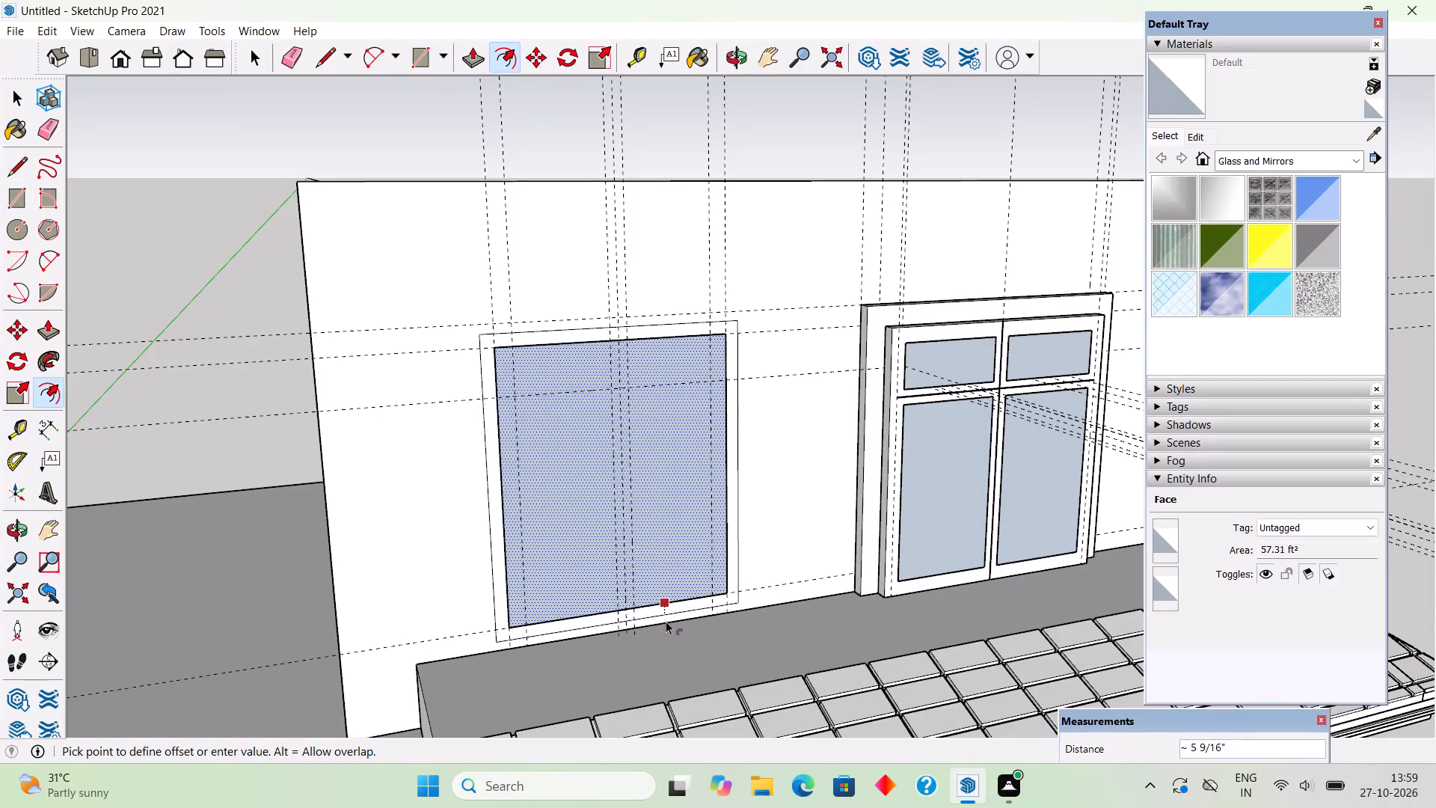
{"action": "left_click", "coordinate": [667, 625]}
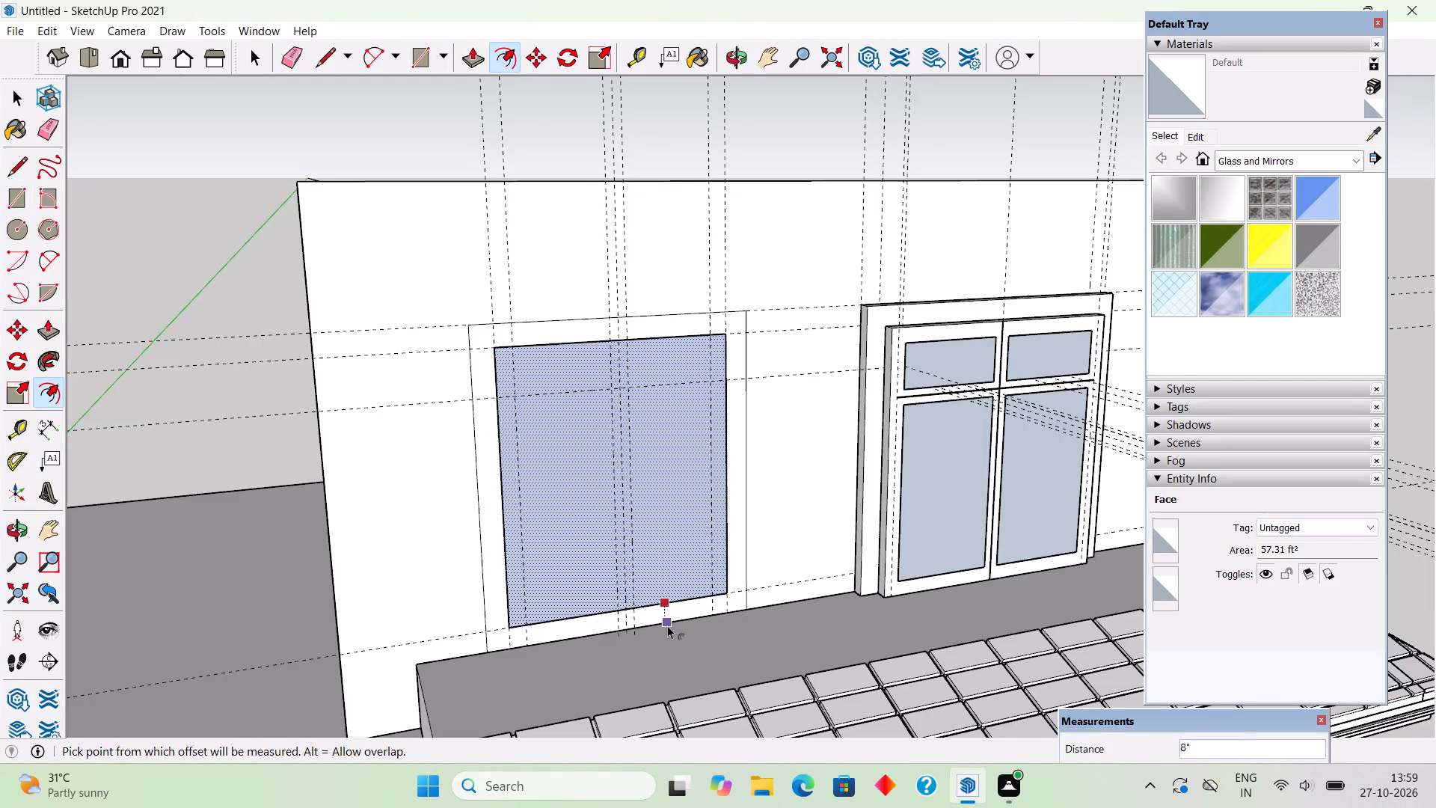
{"action": "key", "text": "space"}
{"action": "left_click", "coordinate": [667, 548]}
{"action": "key", "text": "Delete"}
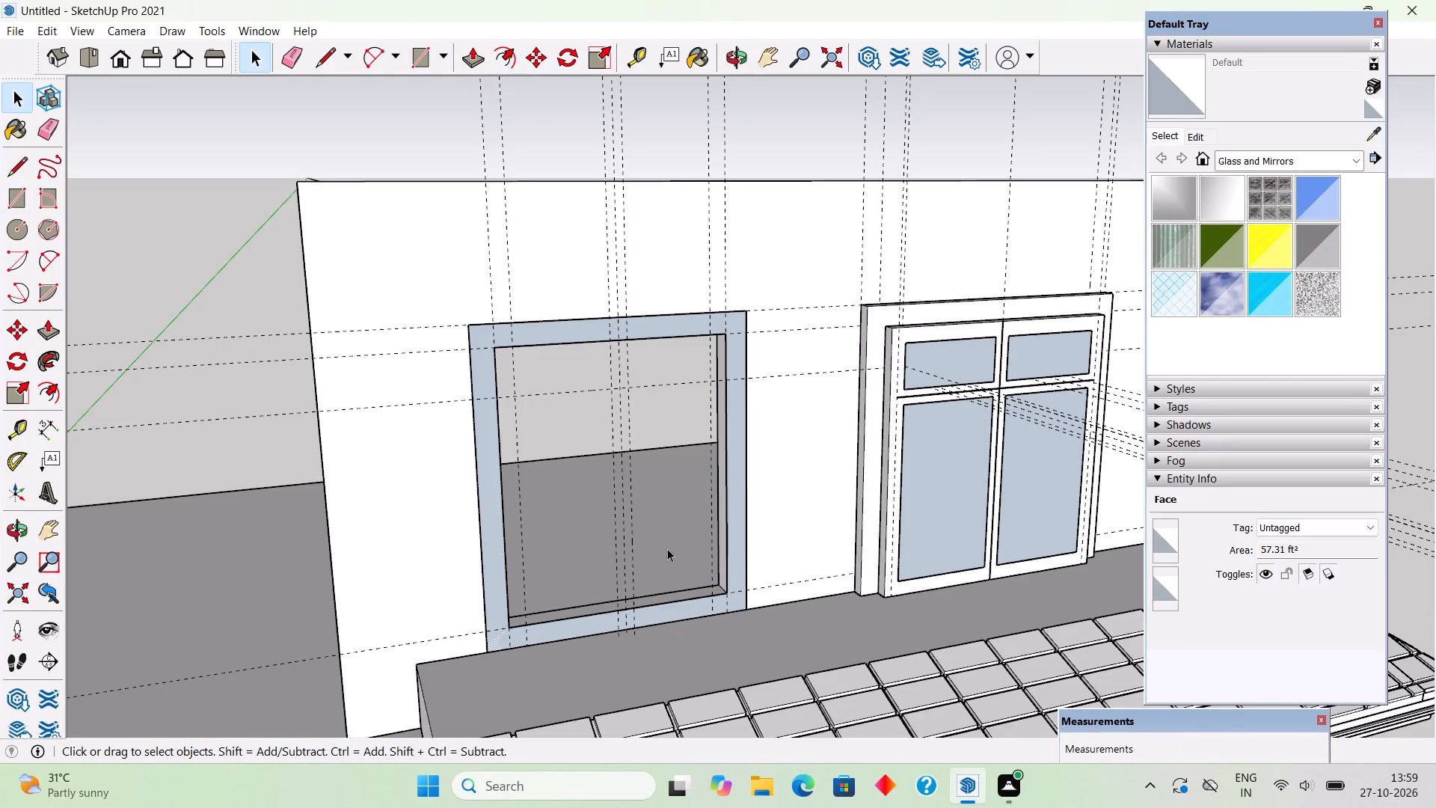
Extrude the border face around the opening outward by 5" with Push/Pull.
{"action": "key", "text": "p"}
{"action": "left_click", "coordinate": [736, 539]}
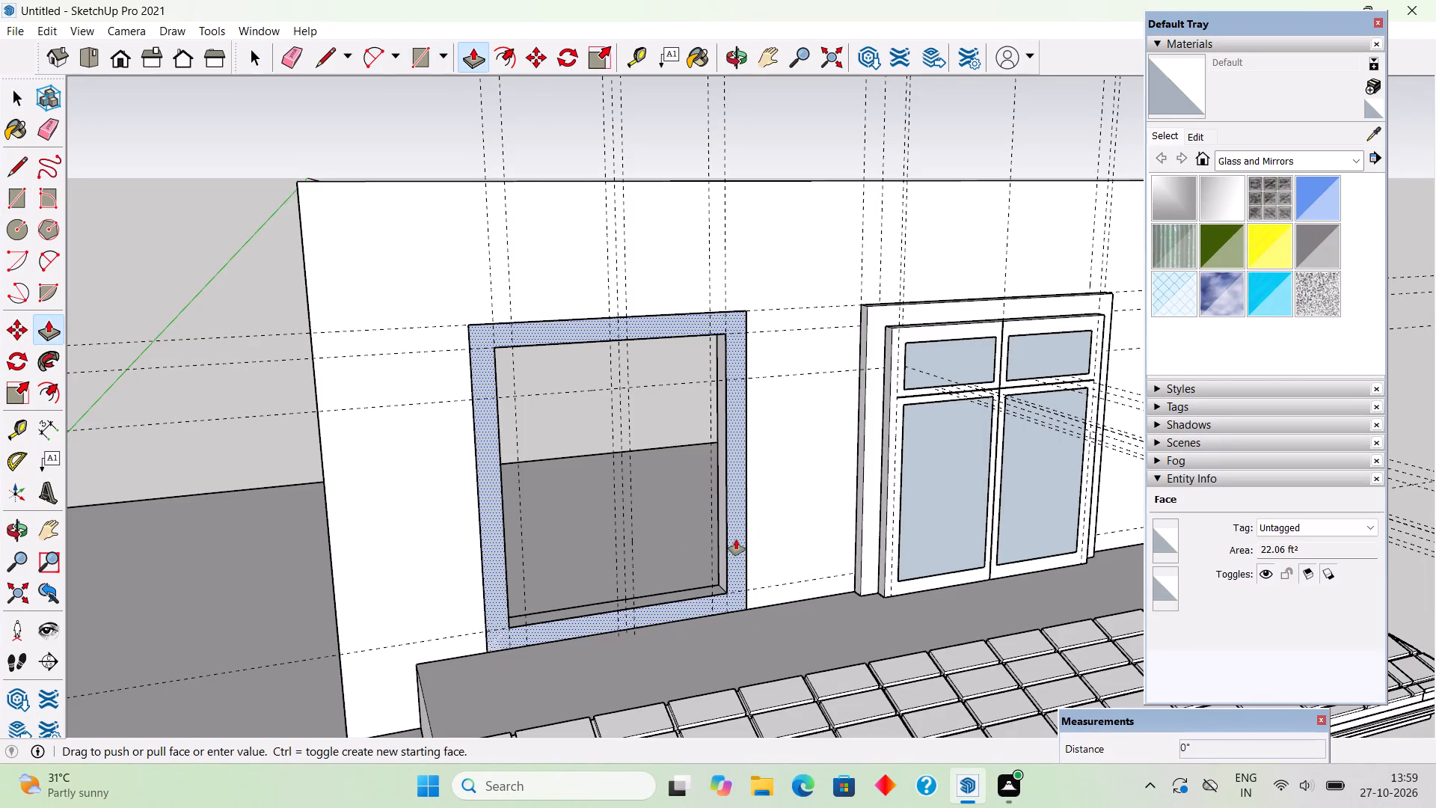
{"action": "key", "text": "5"}
{"action": "key", "text": "shift+quotedbl"}
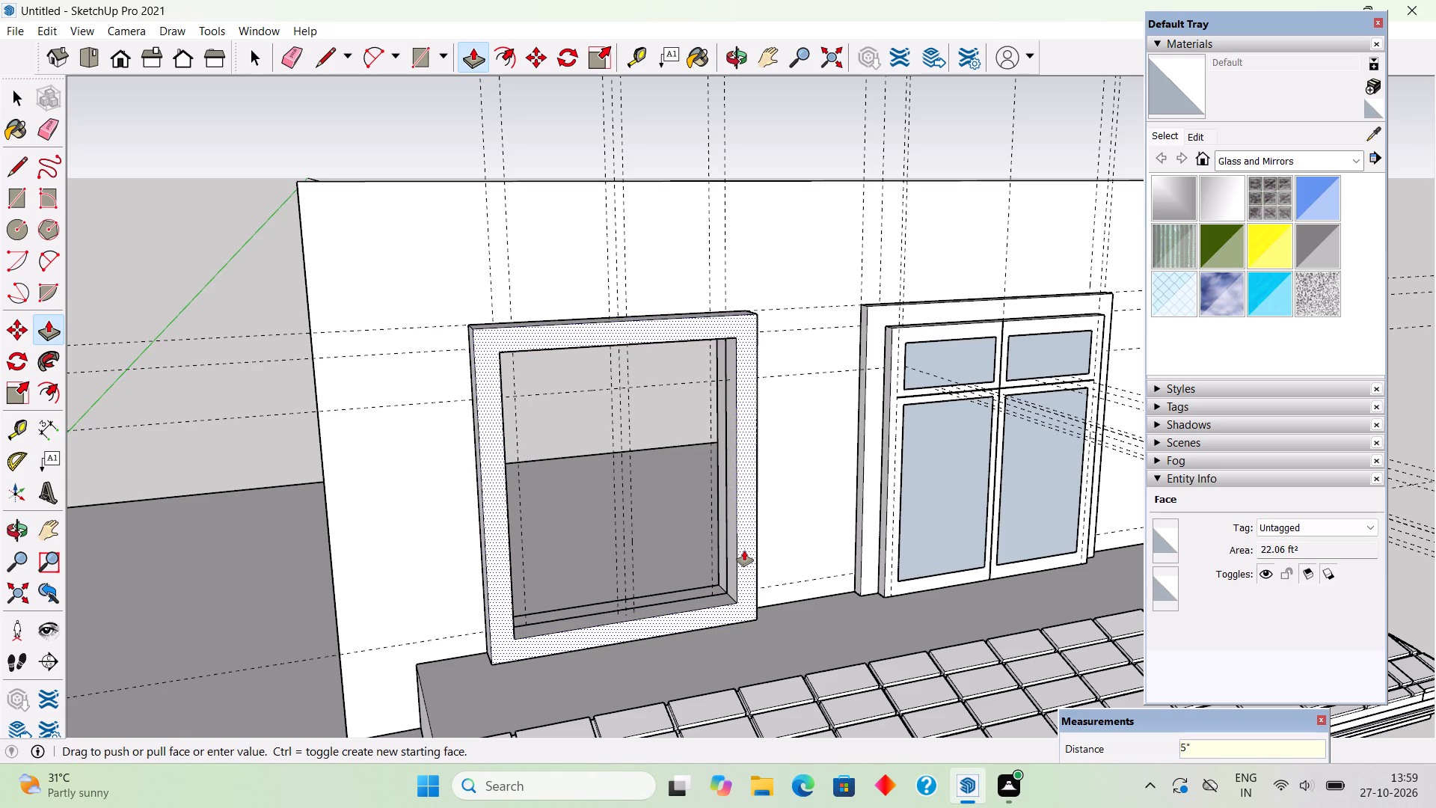
{"action": "key", "text": "Return"}
Make the extruded outer frame around the empty opening into a group.
{"action": "key", "text": "space"}
{"action": "triple_click", "coordinate": [744, 551]}
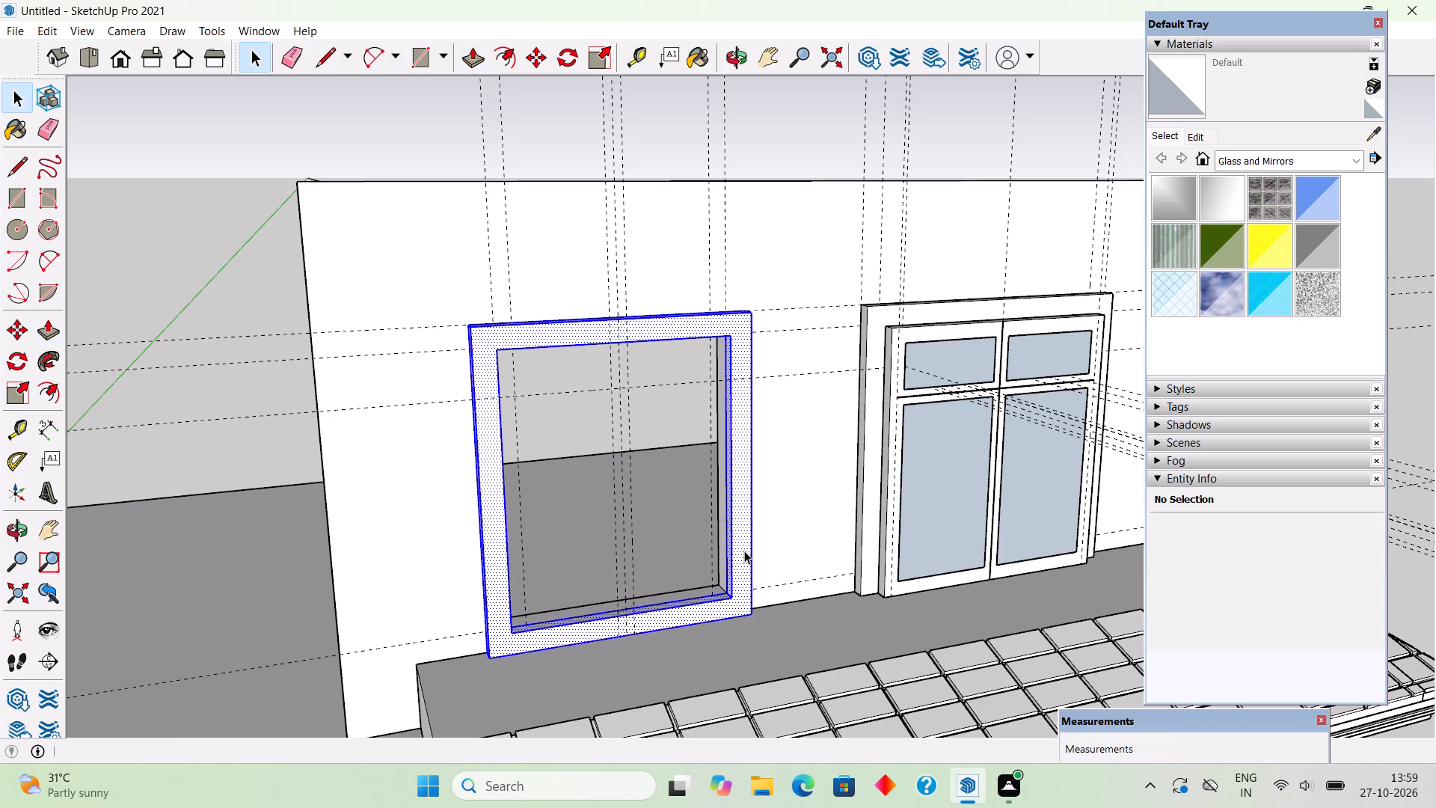
{"action": "right_click", "coordinate": [744, 551]}
{"action": "left_click", "coordinate": [796, 420]}
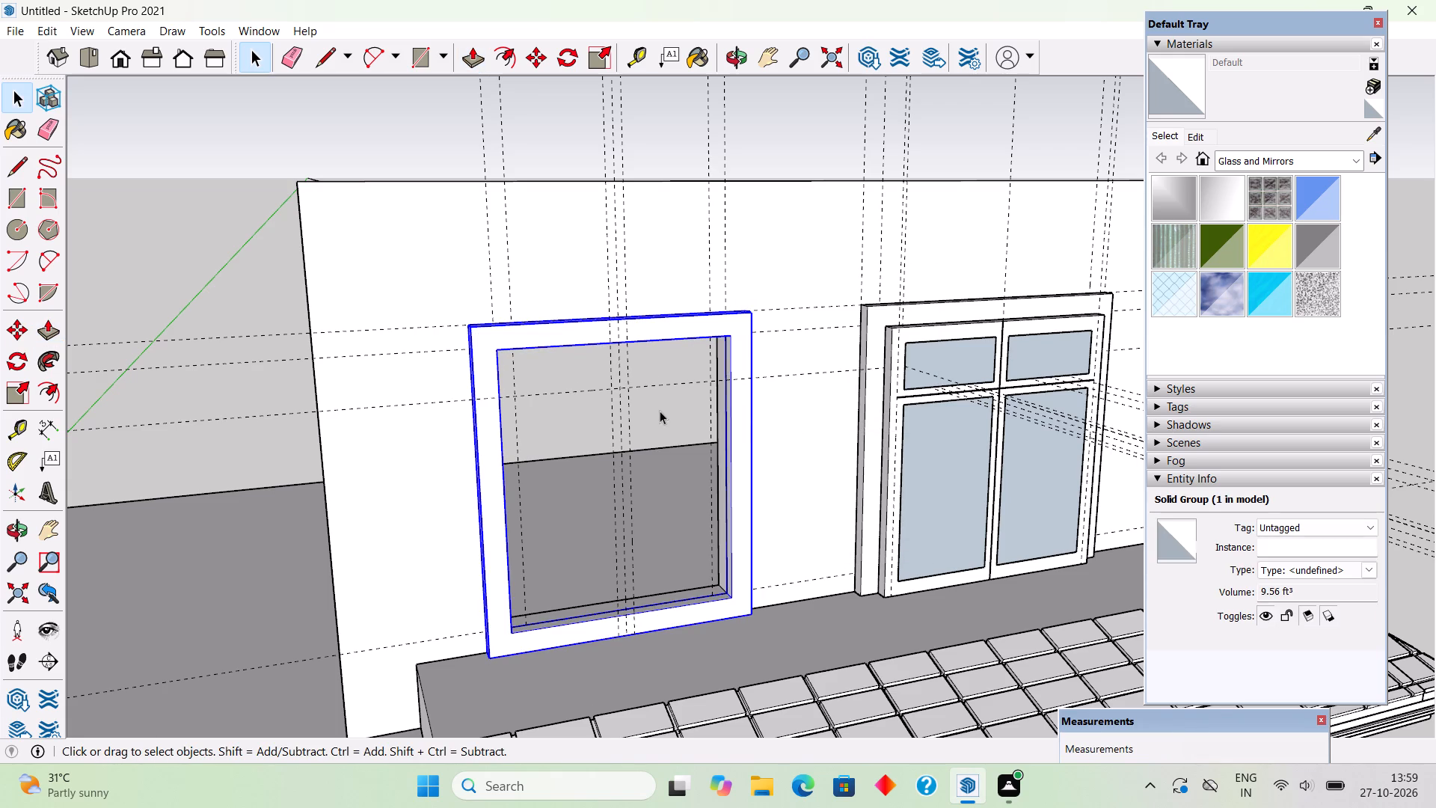
{"action": "left_click", "coordinate": [660, 411]}
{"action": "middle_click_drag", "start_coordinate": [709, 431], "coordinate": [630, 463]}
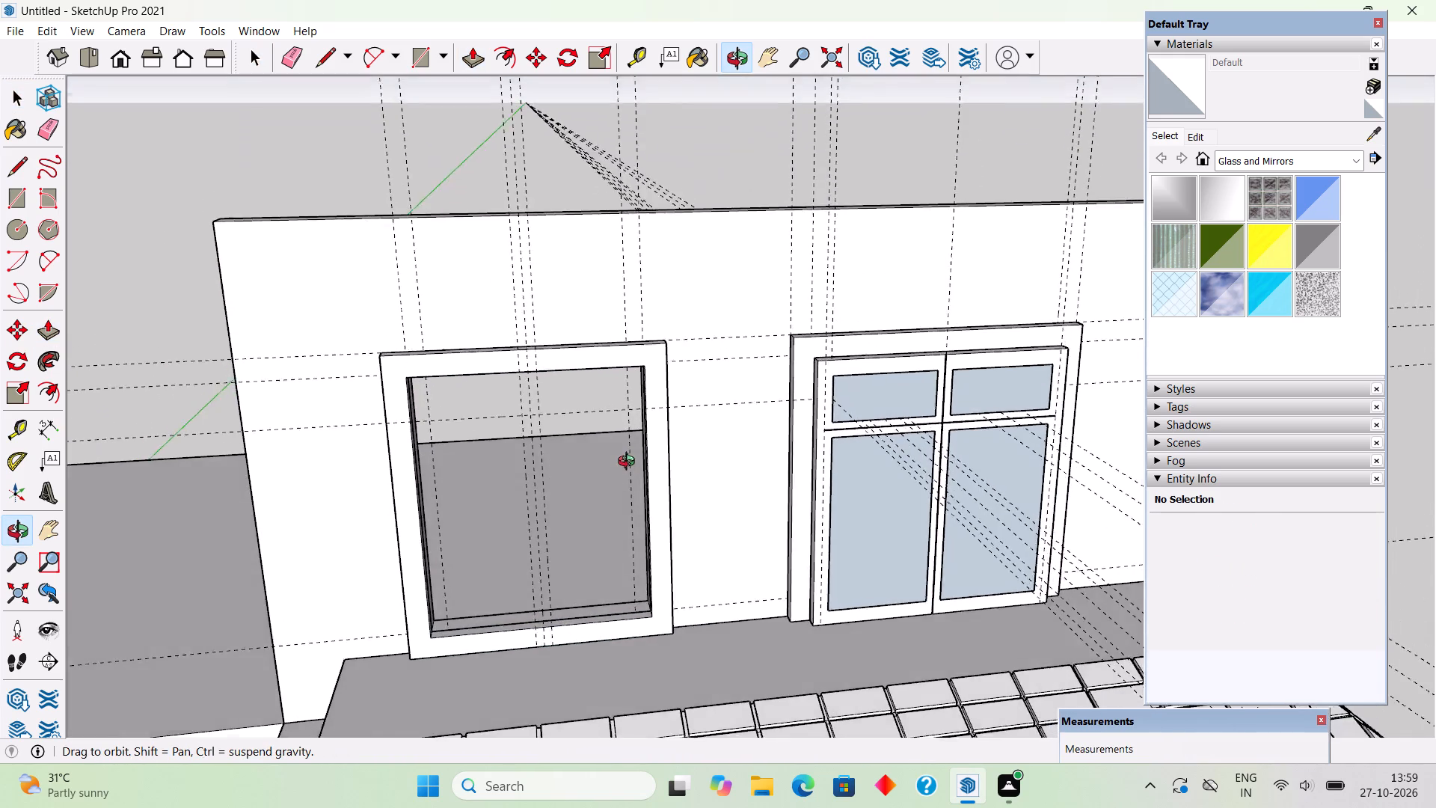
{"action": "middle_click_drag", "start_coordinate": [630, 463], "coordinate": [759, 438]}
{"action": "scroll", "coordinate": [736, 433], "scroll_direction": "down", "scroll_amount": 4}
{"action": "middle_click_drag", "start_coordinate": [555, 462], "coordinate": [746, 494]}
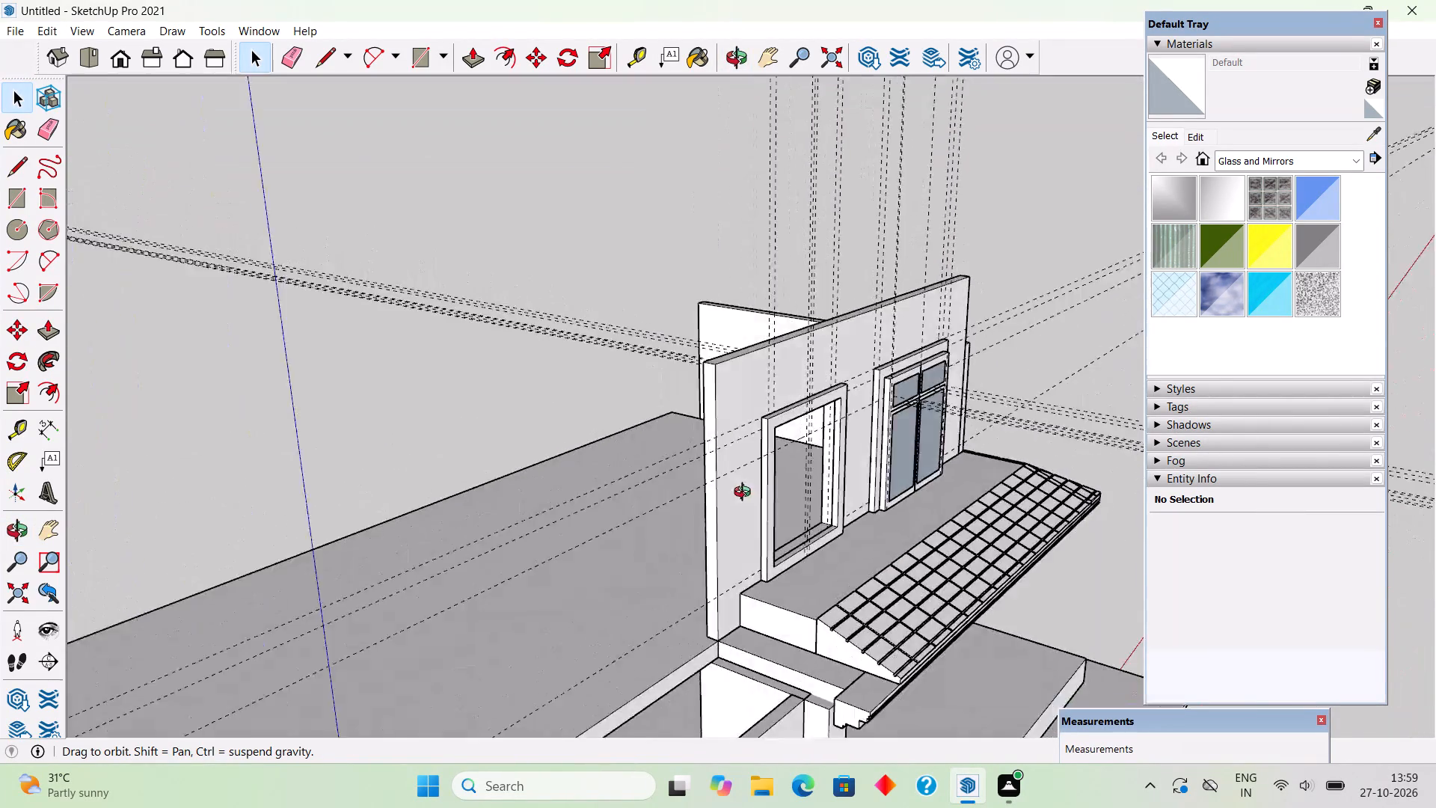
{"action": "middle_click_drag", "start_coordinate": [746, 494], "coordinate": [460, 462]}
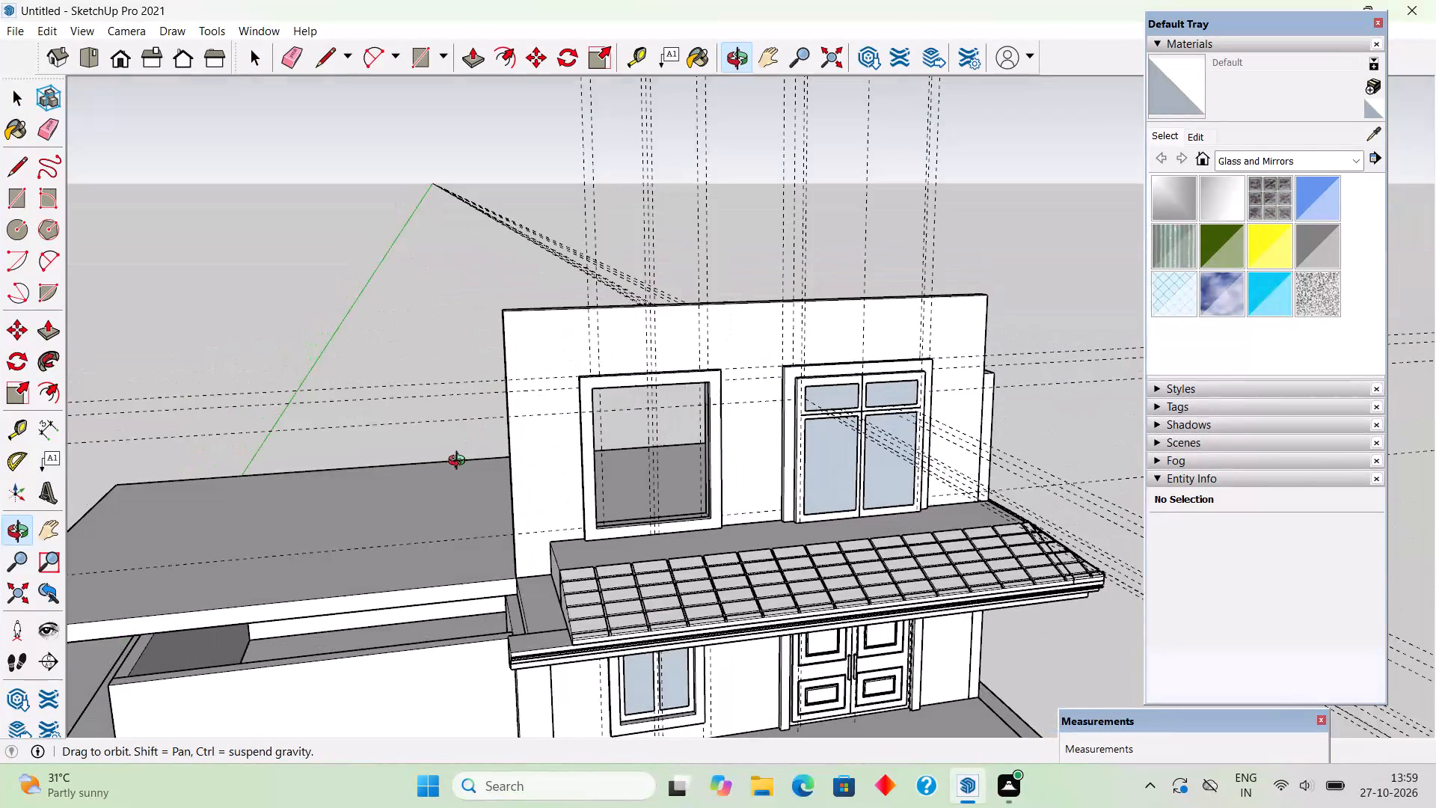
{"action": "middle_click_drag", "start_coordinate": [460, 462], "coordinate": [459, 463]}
Select the finished upper window's inner frame, panes and all grille bars, and move them together about 9 1/2" inward through the wall opening.
{"action": "scroll", "coordinate": [870, 500], "scroll_direction": "up", "scroll_amount": 5}
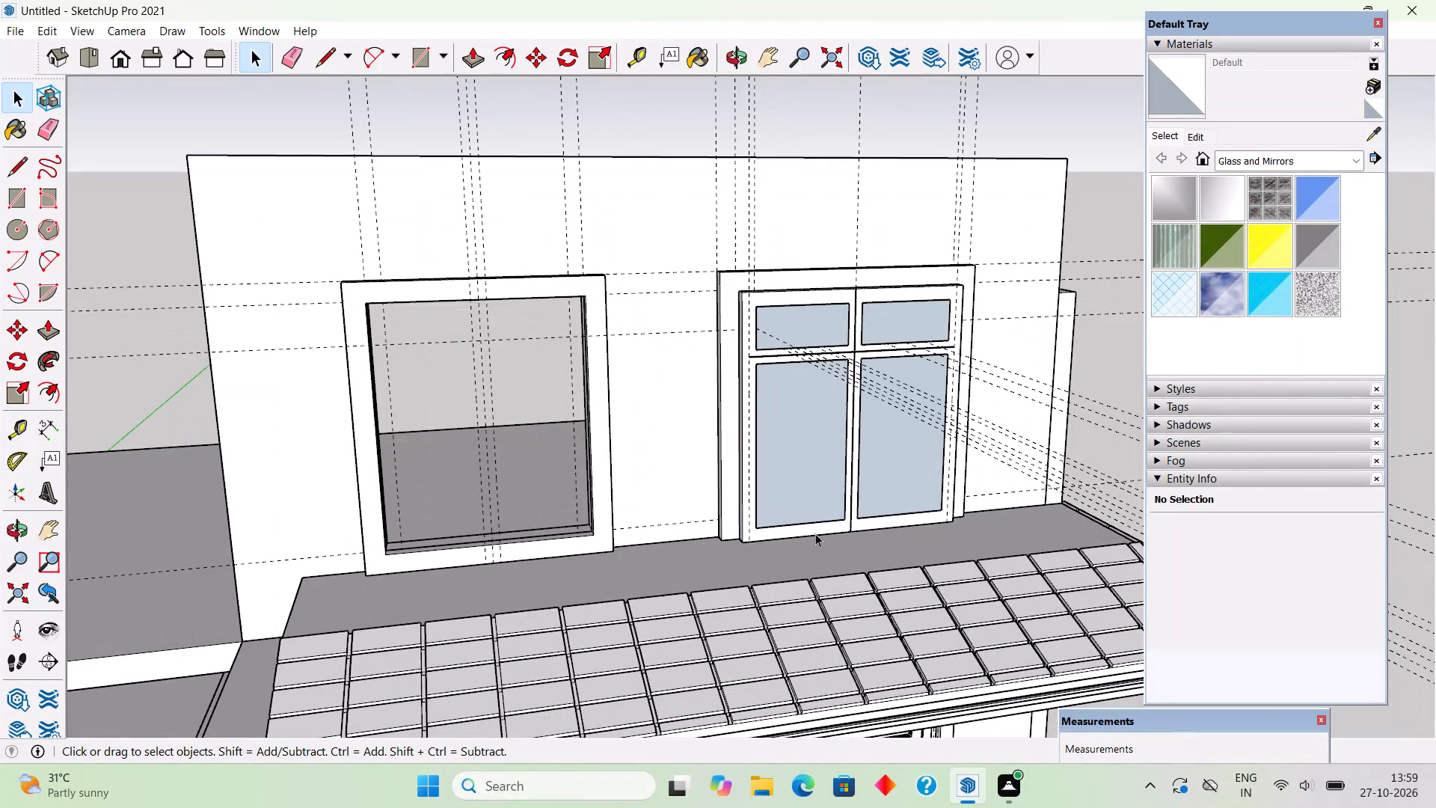
{"action": "left_click", "coordinate": [815, 533]}
{"action": "left_click", "coordinate": [817, 442], "text": "ctrl"}
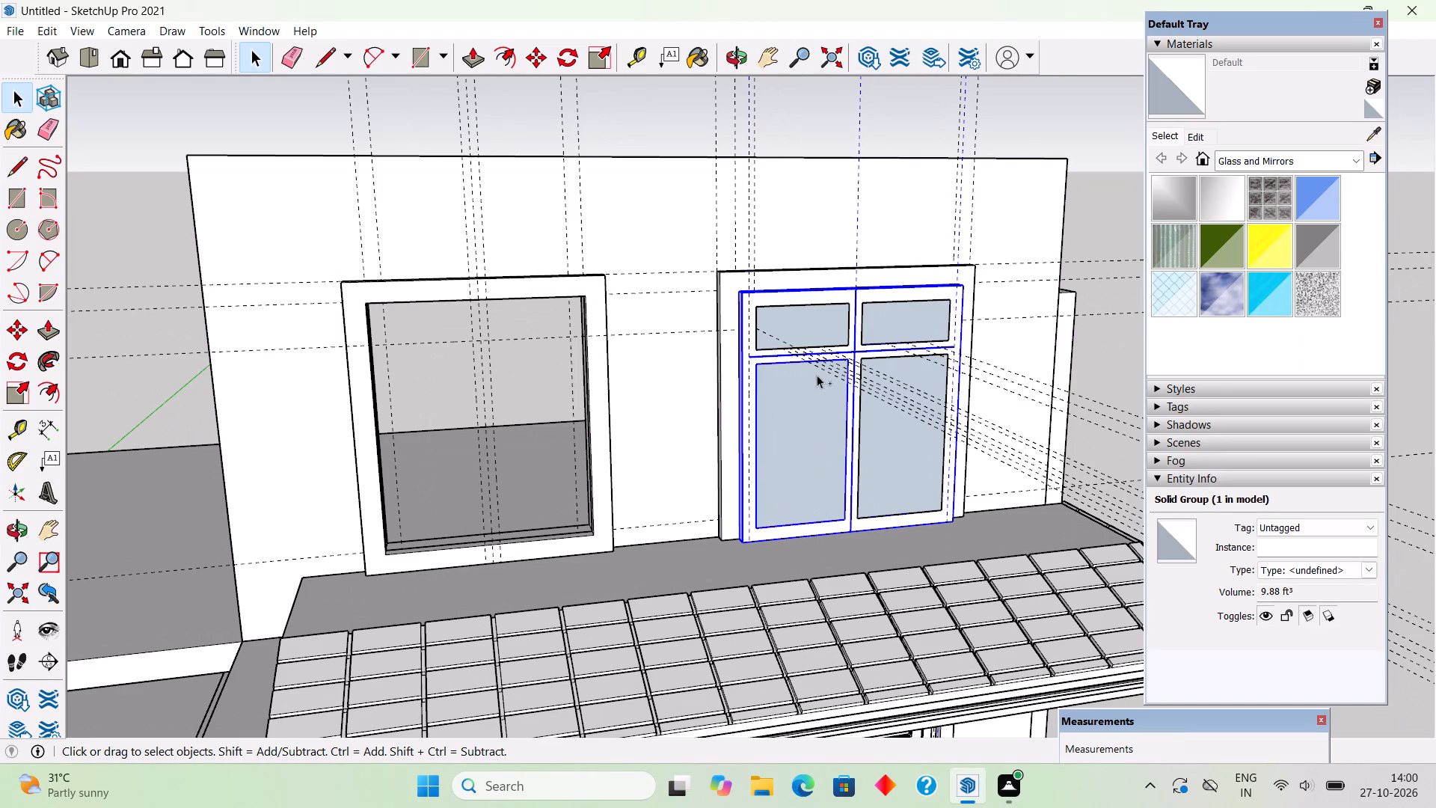
{"action": "left_click", "coordinate": [817, 330], "text": "ctrl"}
{"action": "left_click", "coordinate": [867, 334], "text": "ctrl"}
{"action": "left_click", "coordinate": [894, 477], "text": "ctrl"}
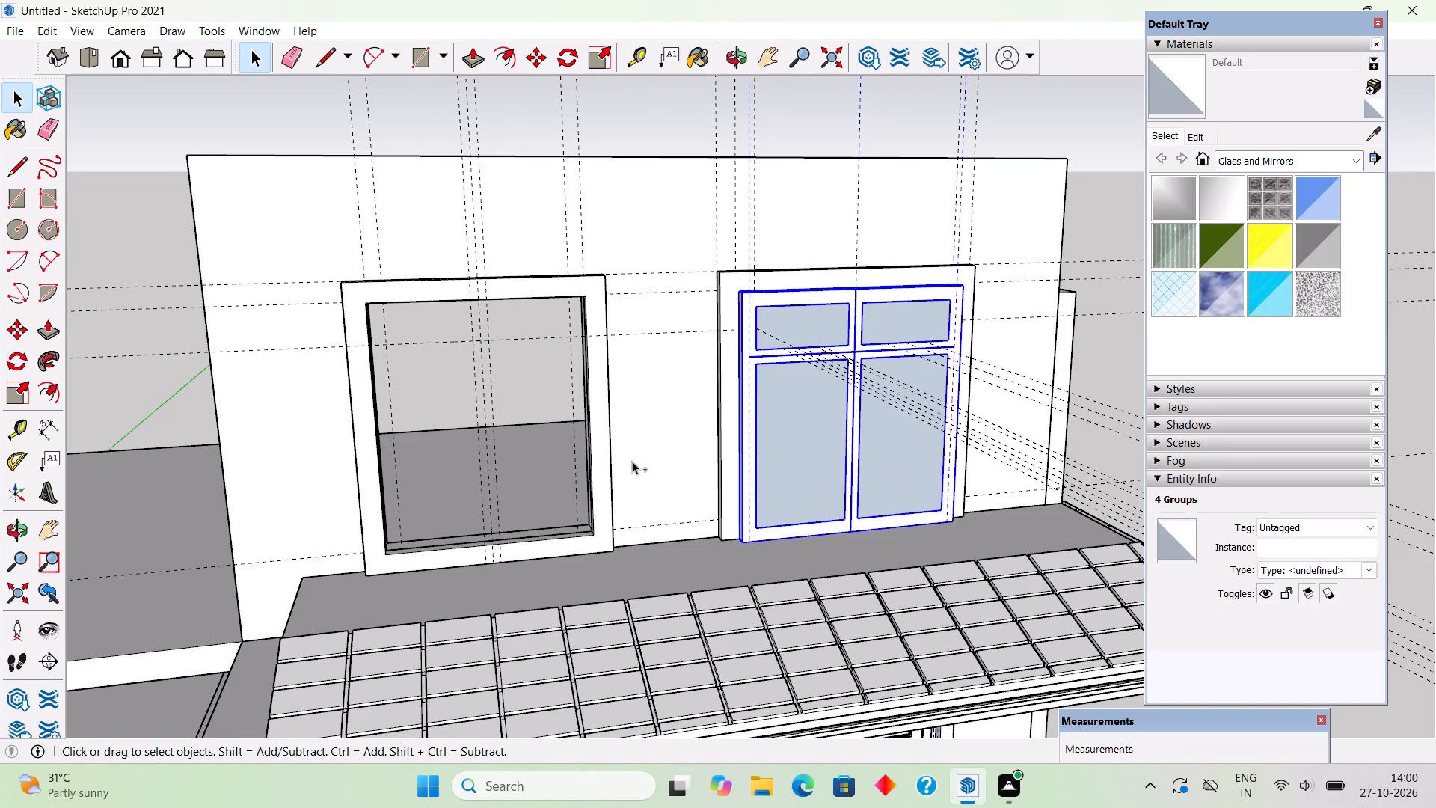
{"action": "scroll", "coordinate": [518, 463], "scroll_direction": "down", "scroll_amount": 4}
{"action": "scroll", "coordinate": [334, 475], "scroll_direction": "down", "scroll_amount": 1}
{"action": "middle_click_drag", "start_coordinate": [346, 482], "coordinate": [1107, 455]}
{"action": "scroll", "coordinate": [942, 334], "scroll_direction": "up", "scroll_amount": 8}
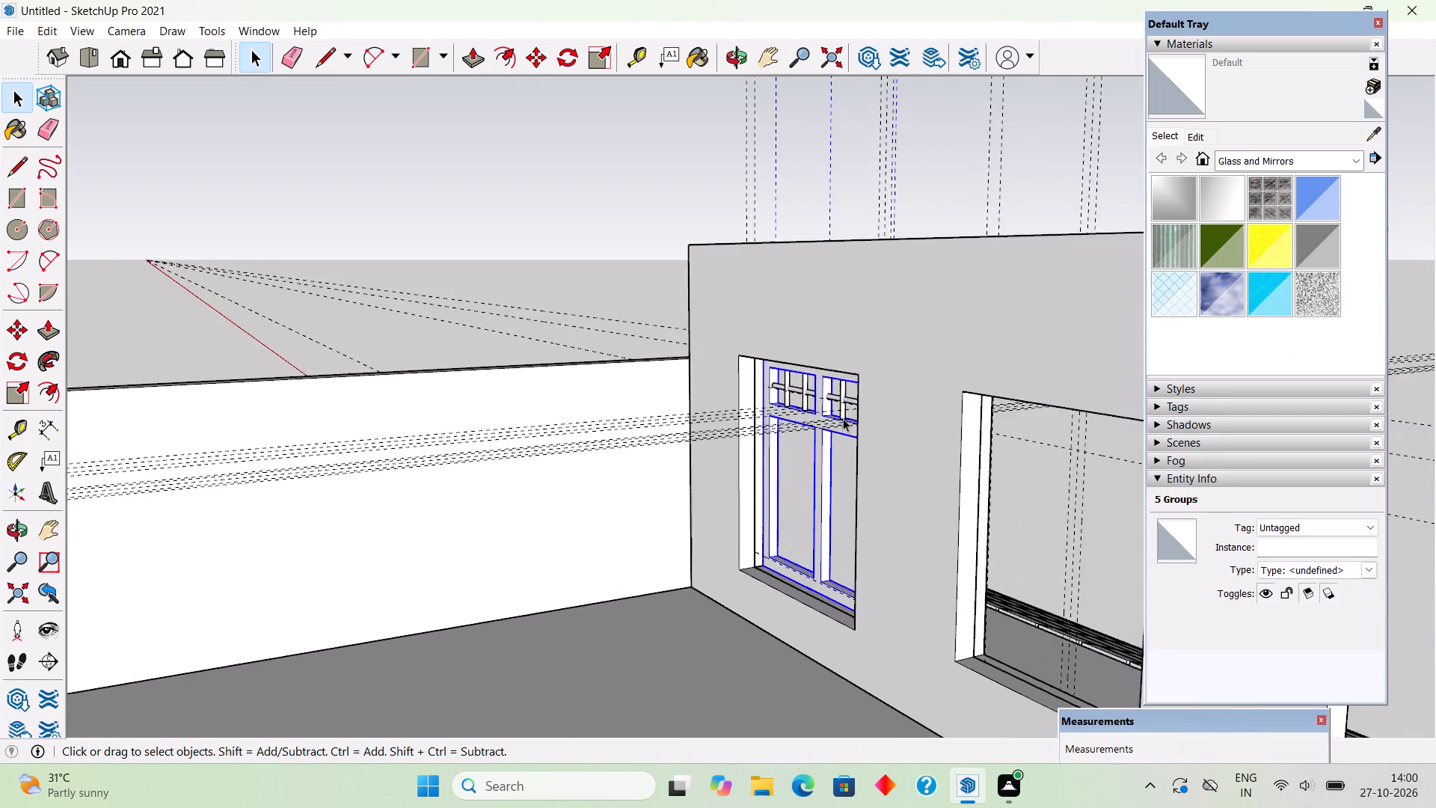
{"action": "middle_click_drag", "start_coordinate": [892, 446], "coordinate": [1087, 446]}
{"action": "scroll", "coordinate": [854, 379], "scroll_direction": "up", "scroll_amount": 4}
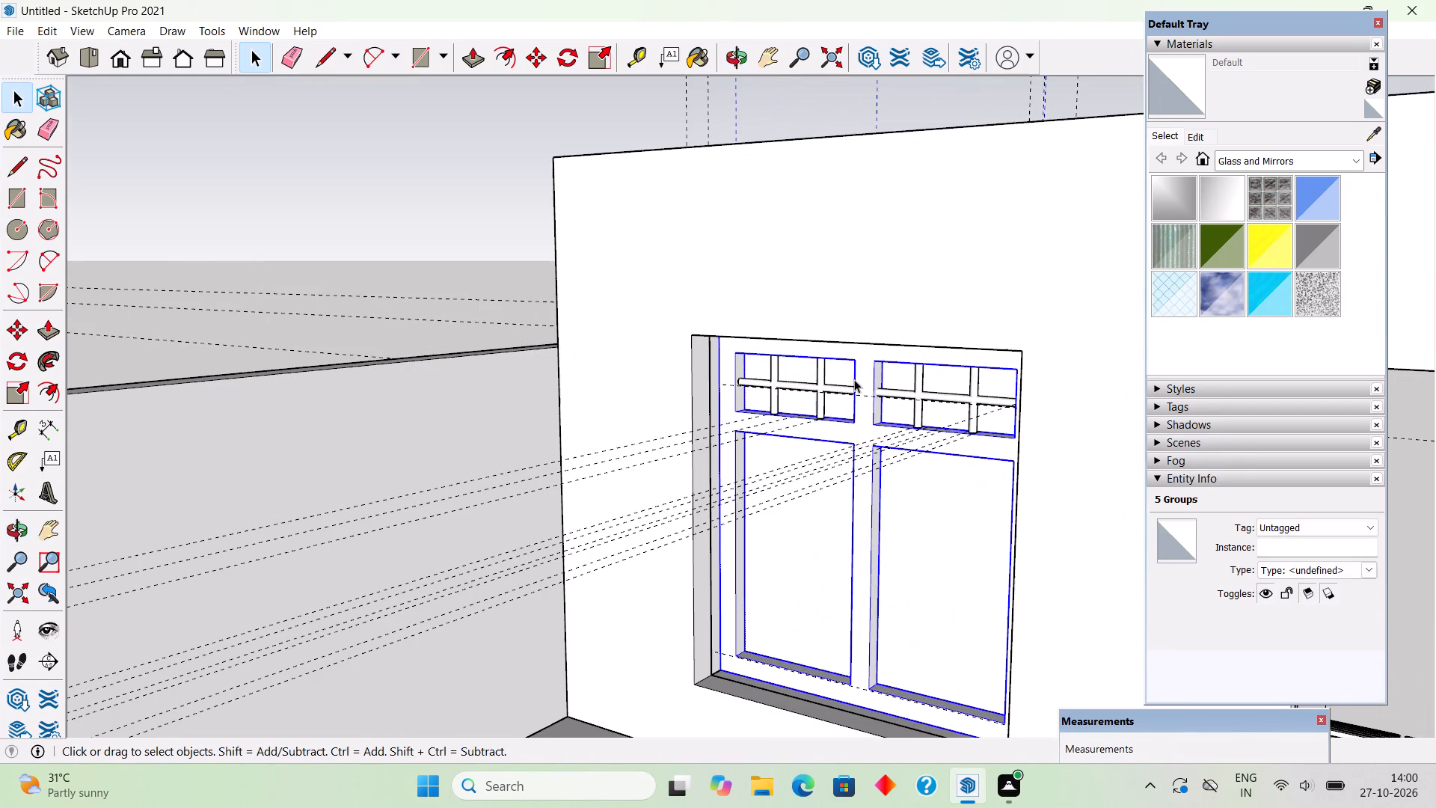
{"action": "left_click", "coordinate": [817, 391], "text": "ctrl"}
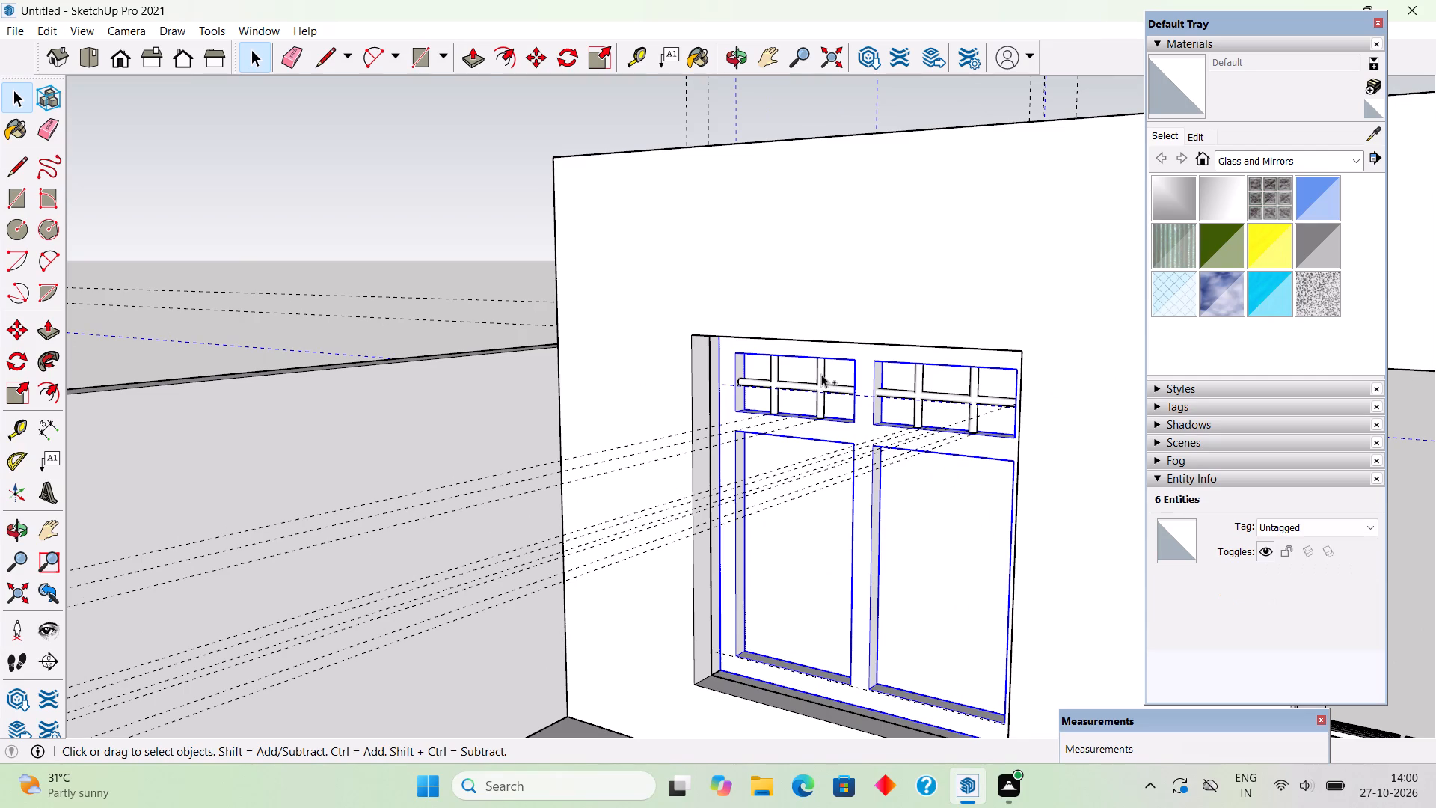
{"action": "left_click", "coordinate": [821, 374], "text": "ctrl"}
{"action": "scroll", "coordinate": [799, 382], "scroll_direction": "up", "scroll_amount": 9, "text": "ctrl"}
{"action": "left_click", "coordinate": [754, 357], "text": "ctrl"}
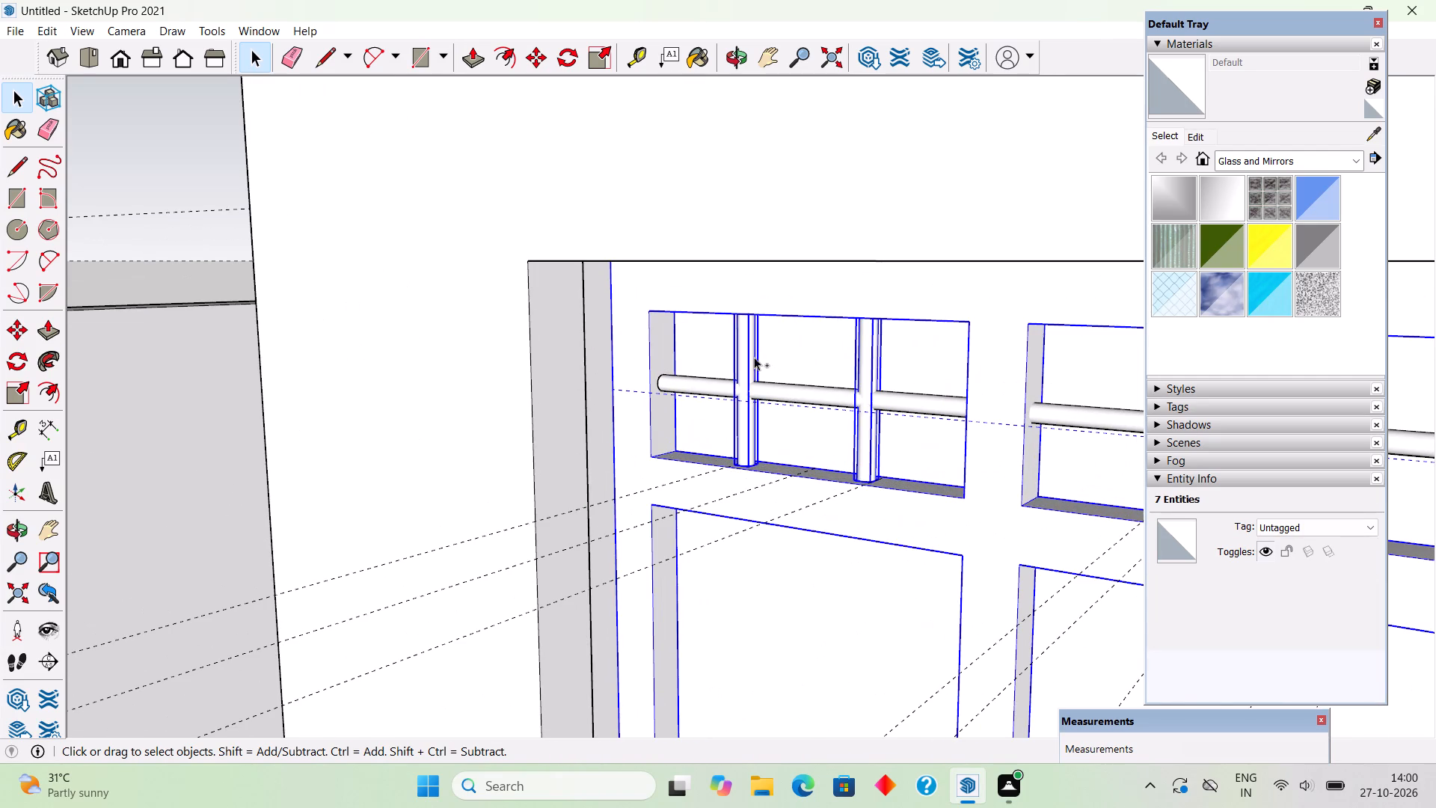
{"action": "left_click", "coordinate": [783, 394], "text": "ctrl"}
{"action": "scroll", "coordinate": [628, 419], "scroll_direction": "down", "scroll_amount": 6, "text": "ctrl"}
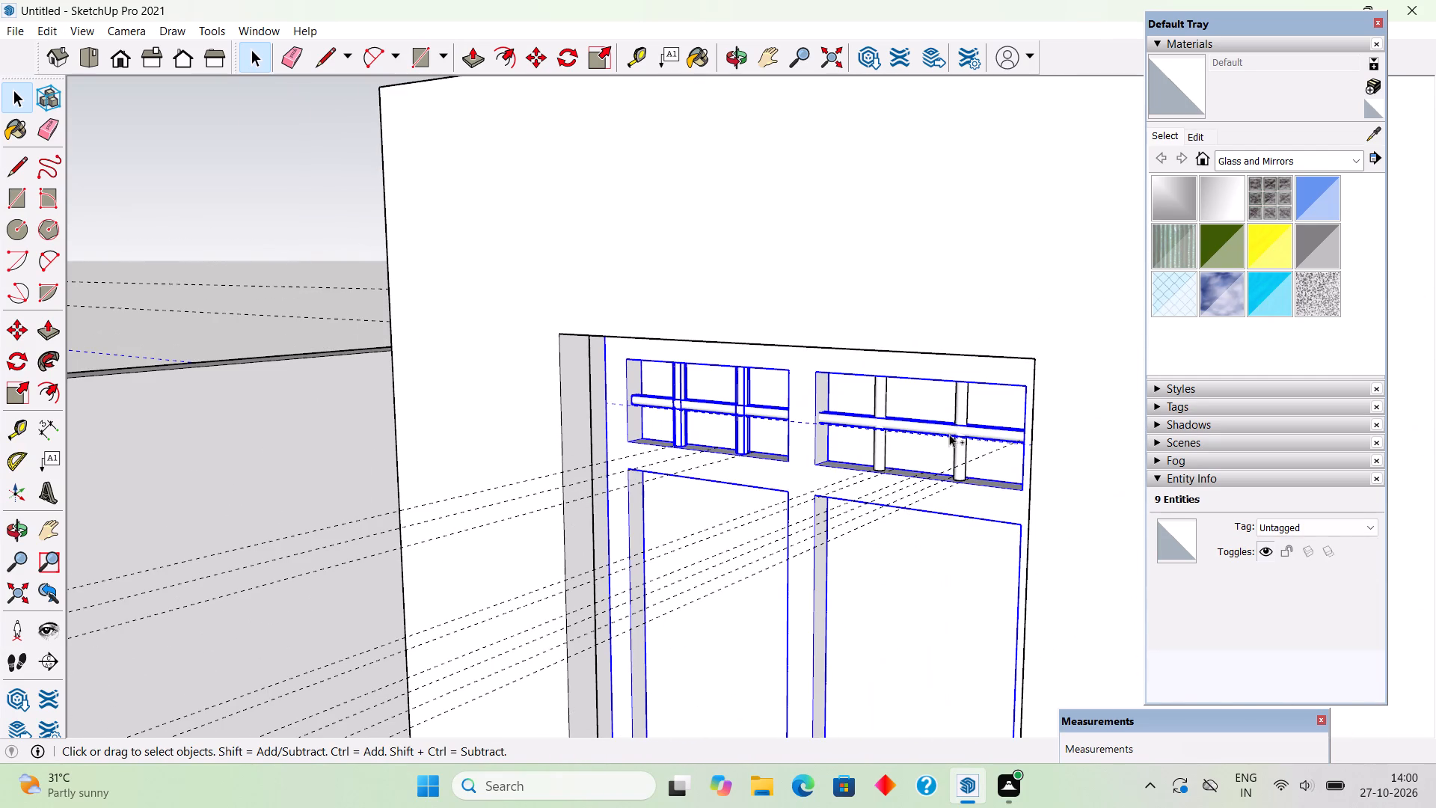
{"action": "left_click", "coordinate": [965, 405], "text": "ctrl"}
{"action": "left_click", "coordinate": [883, 387], "text": "ctrl"}
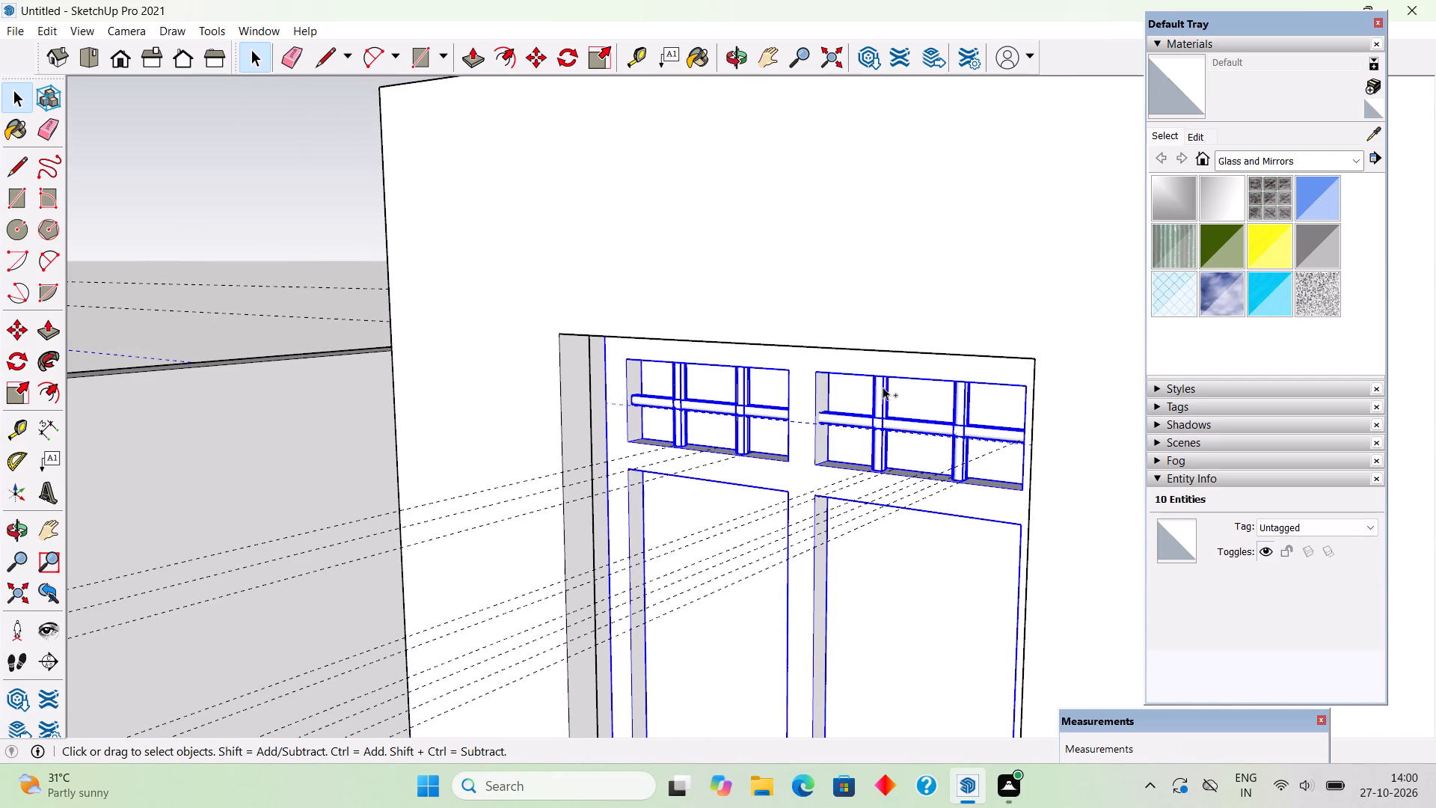
{"action": "scroll", "coordinate": [872, 359], "scroll_direction": "down", "scroll_amount": 4, "text": "ctrl"}
{"action": "scroll", "coordinate": [872, 397], "scroll_direction": "down", "scroll_amount": 4}
{"action": "middle_click_drag", "start_coordinate": [909, 637], "coordinate": [912, 648]}
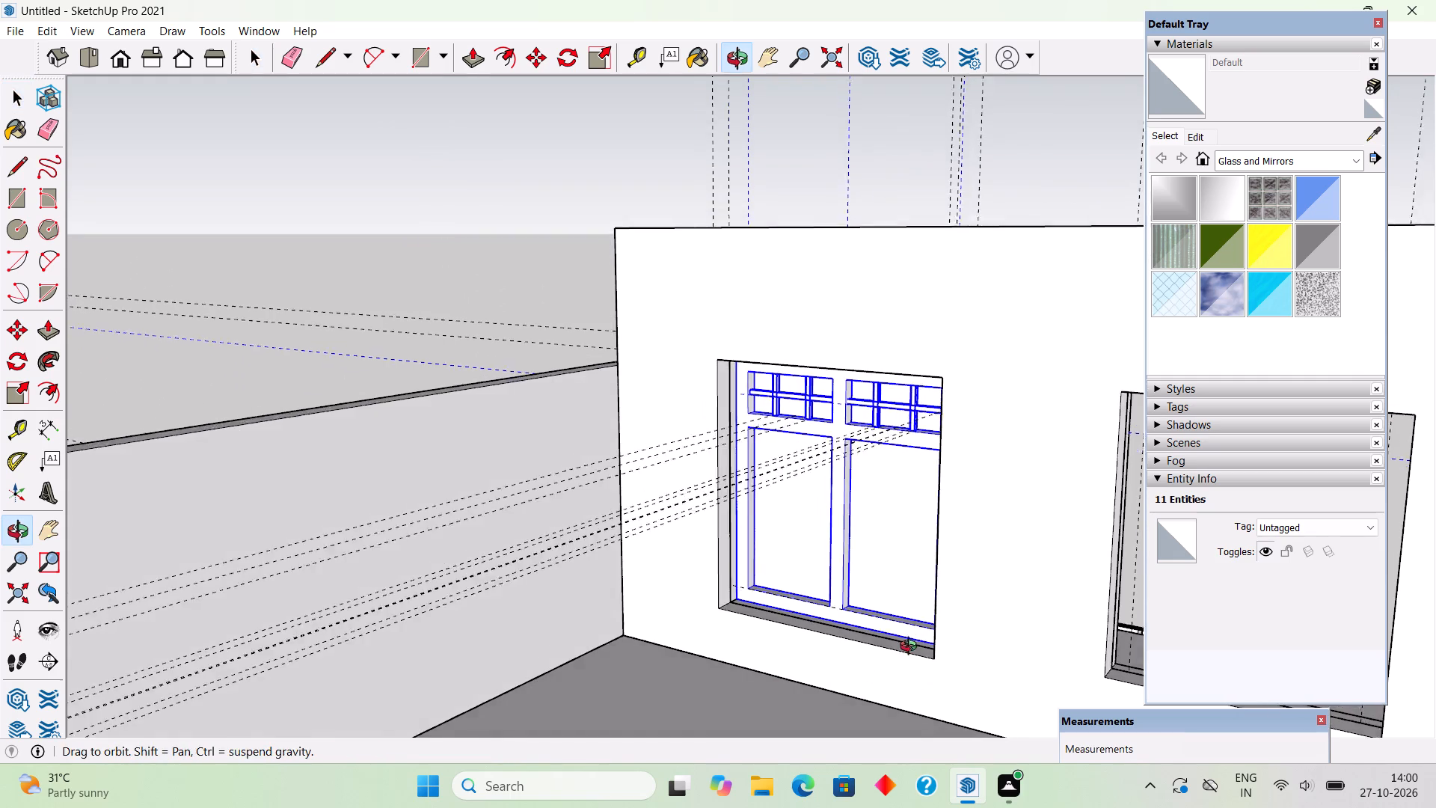
{"action": "middle_click_drag", "start_coordinate": [912, 648], "coordinate": [917, 671]}
{"action": "scroll", "coordinate": [743, 607], "scroll_direction": "up", "scroll_amount": 8}
{"action": "key", "text": "m"}
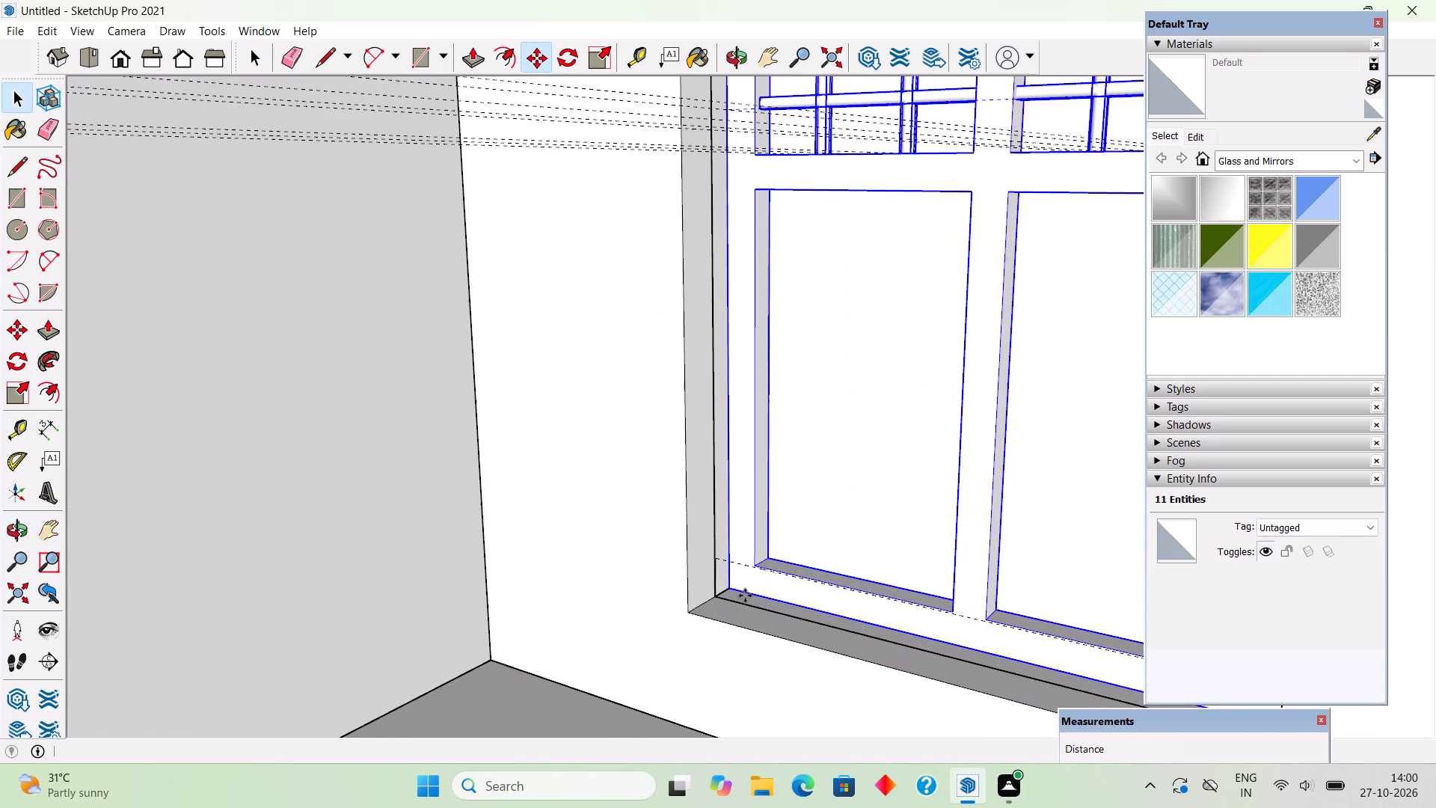
{"action": "left_click", "coordinate": [732, 590]}
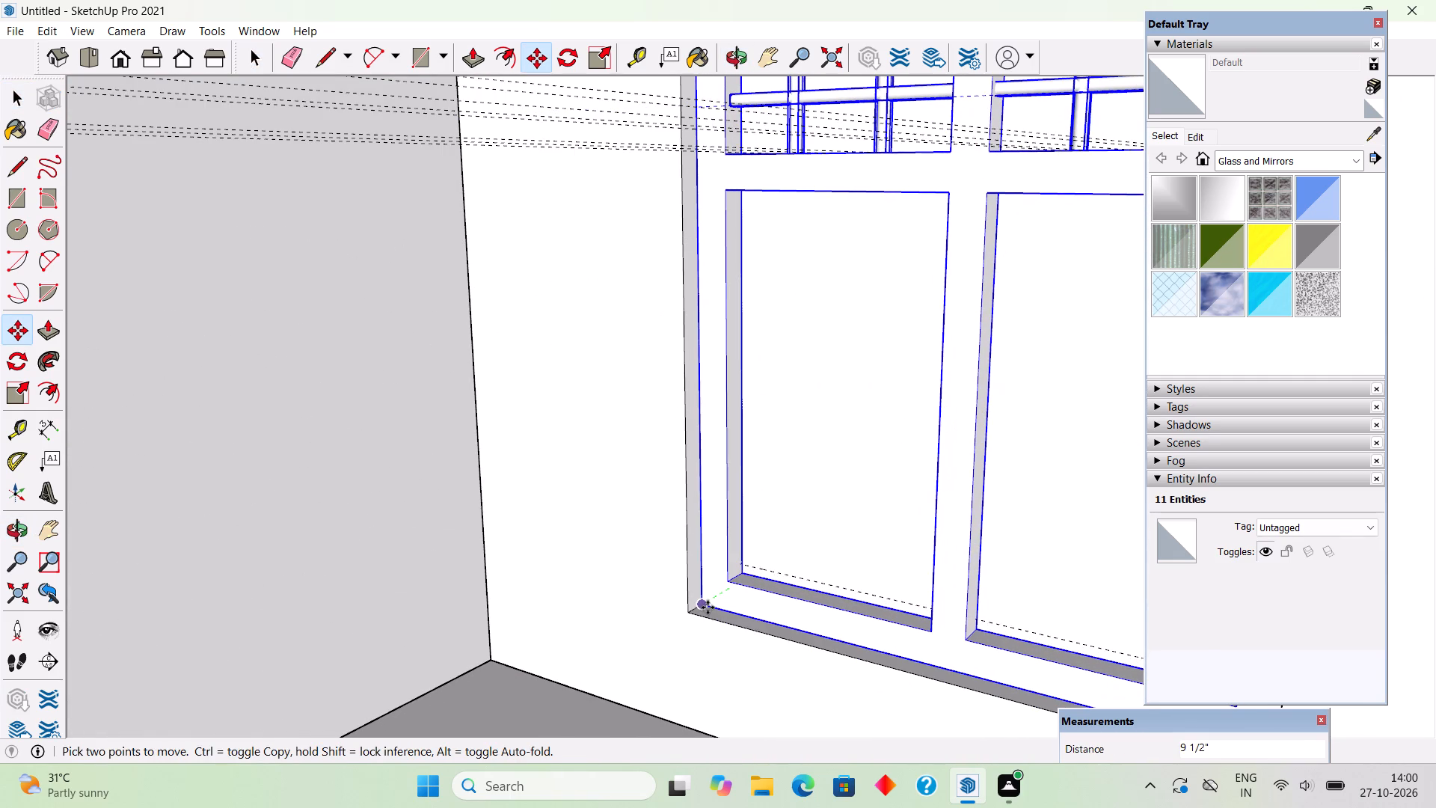
{"action": "left_click", "coordinate": [708, 607]}
{"action": "scroll", "coordinate": [705, 643], "scroll_direction": "down", "scroll_amount": 7}
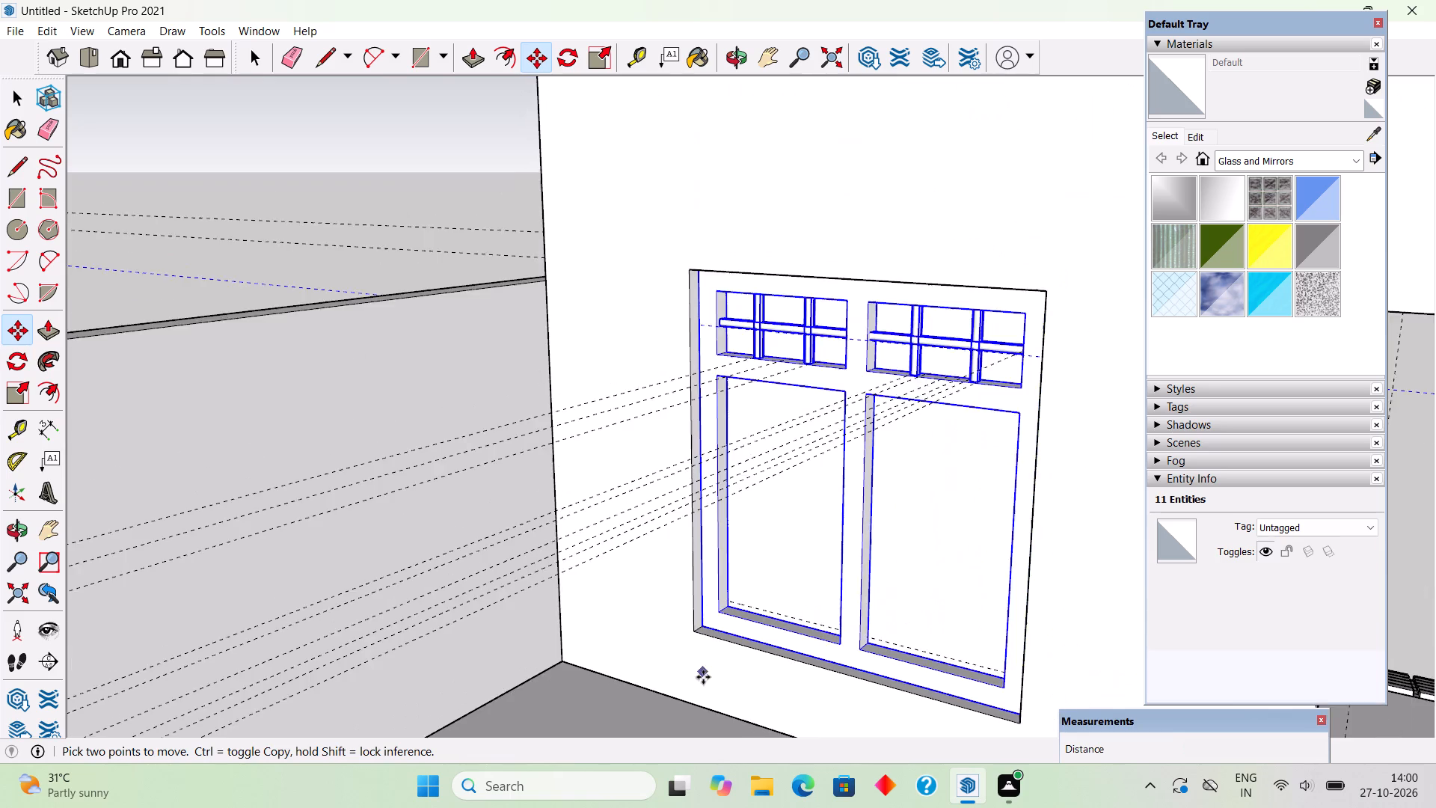
{"action": "scroll", "coordinate": [703, 677], "scroll_direction": "down", "scroll_amount": 8}
{"action": "key", "text": "space"}
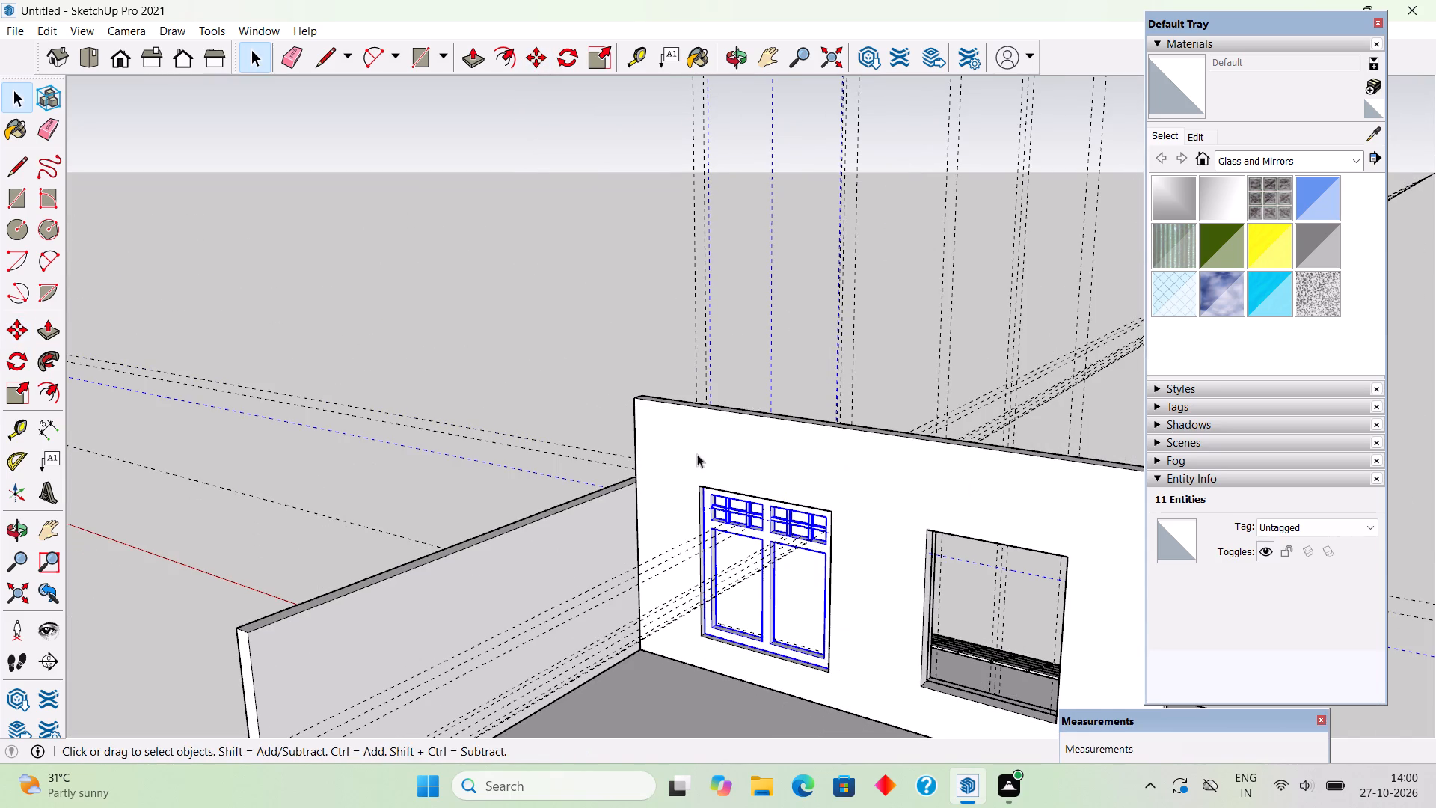
{"action": "left_click", "coordinate": [592, 284]}
Examine from outside how deep the moved window sits within its outer frame, compared with the empty framed opening beside it.
{"action": "middle_click_drag", "start_coordinate": [793, 503], "coordinate": [217, 432]}
{"action": "middle_click_drag", "start_coordinate": [619, 521], "coordinate": [339, 524]}
{"action": "scroll", "coordinate": [575, 504], "scroll_direction": "up", "scroll_amount": 10}
{"action": "middle_click_drag", "start_coordinate": [497, 512], "coordinate": [527, 405]}
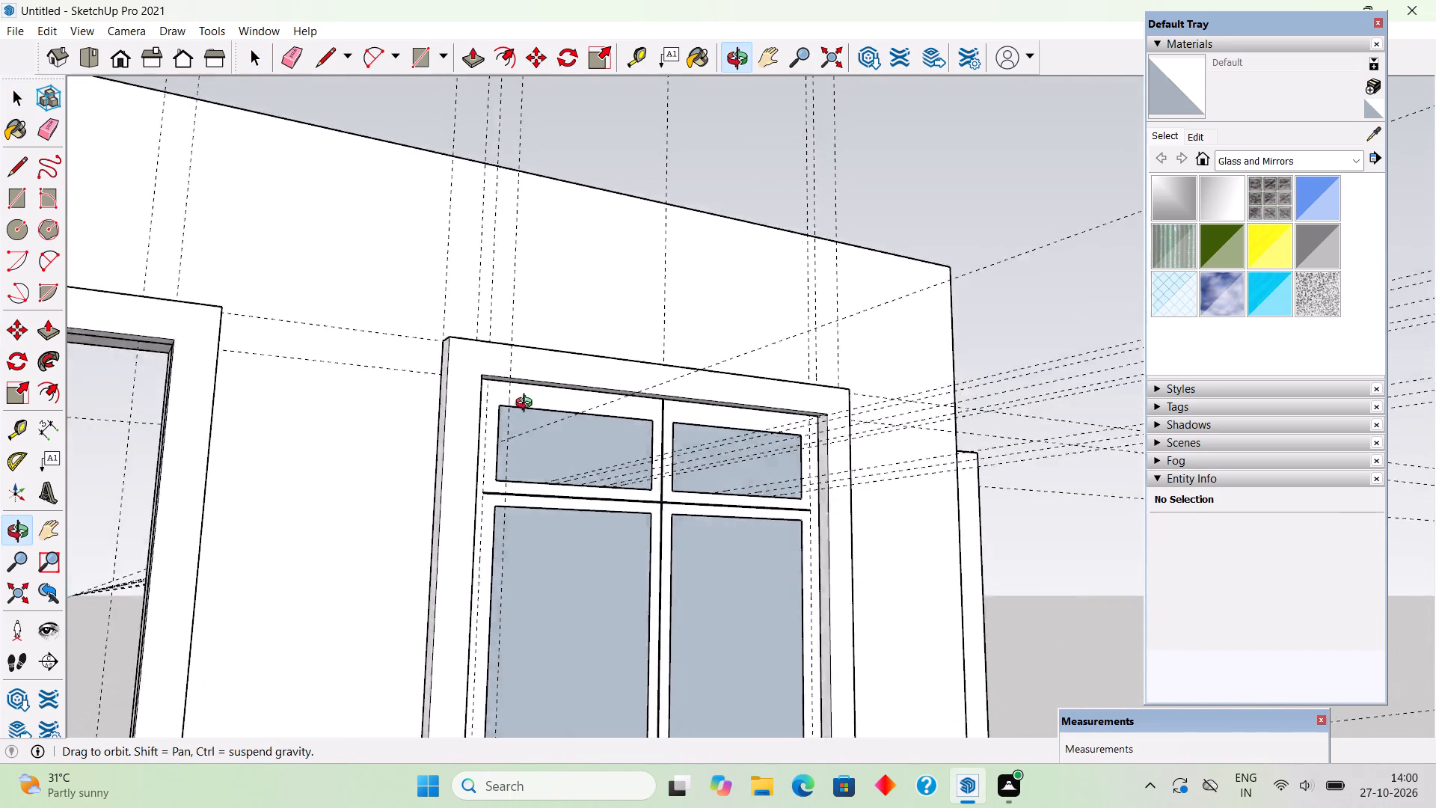
{"action": "middle_click_drag", "start_coordinate": [527, 405], "coordinate": [838, 435]}
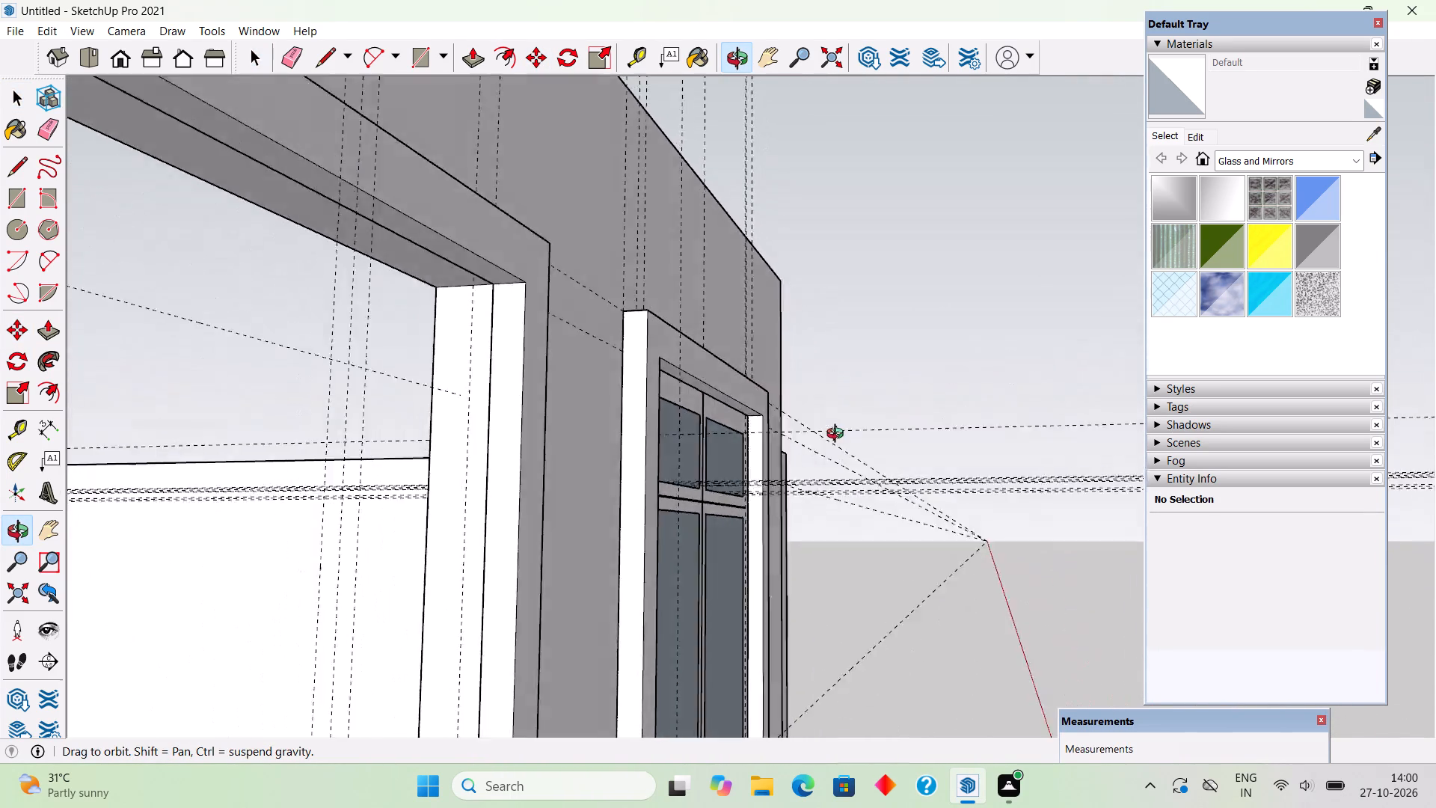
{"action": "middle_click_drag", "start_coordinate": [838, 435], "coordinate": [542, 449]}
{"action": "scroll", "coordinate": [542, 449], "scroll_direction": "down", "scroll_amount": 4}
{"action": "scroll", "coordinate": [614, 403], "scroll_direction": "down", "scroll_amount": 4}
{"action": "middle_click_drag", "start_coordinate": [621, 447], "coordinate": [580, 507]}
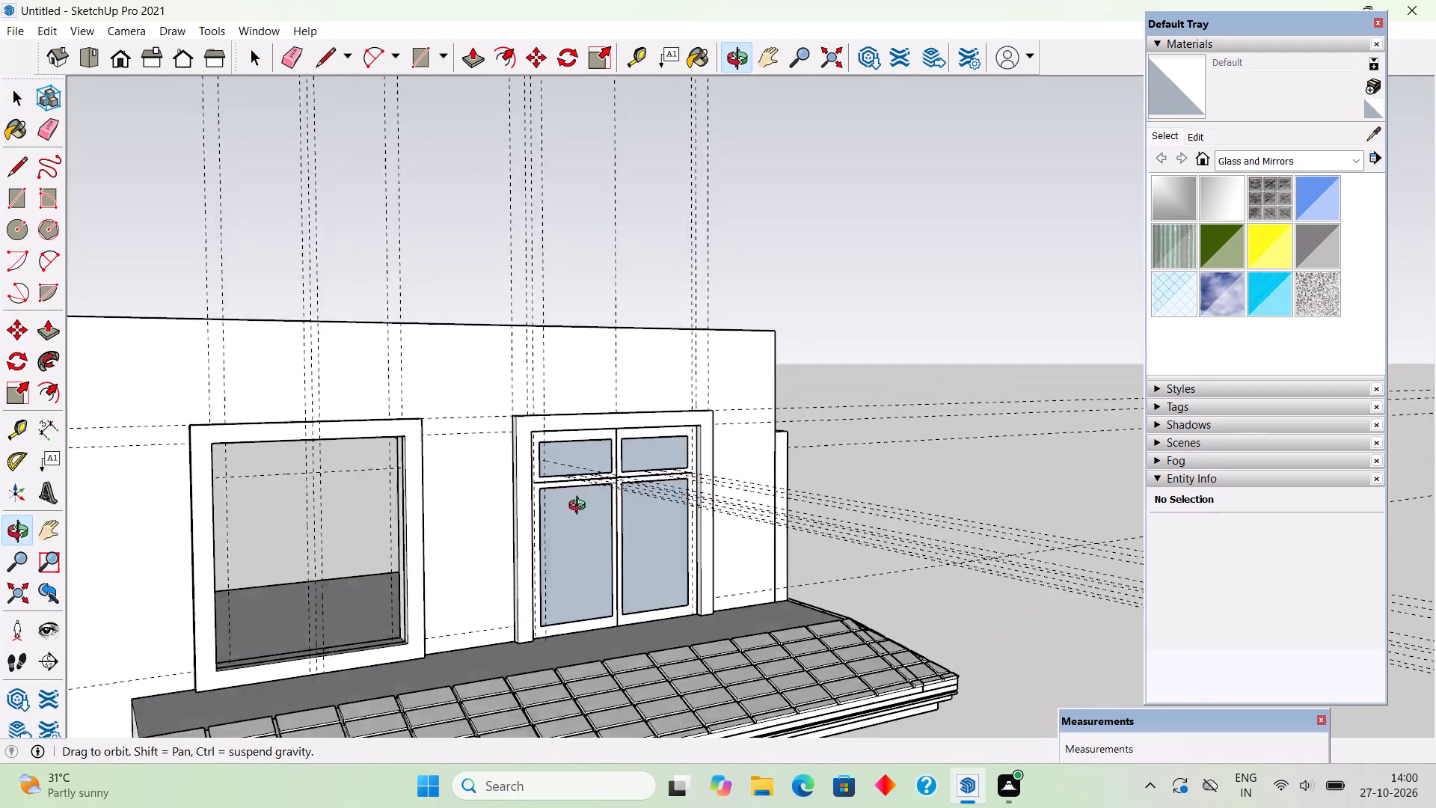
{"action": "middle_click_drag", "start_coordinate": [580, 507], "coordinate": [525, 518]}
{"action": "scroll", "coordinate": [179, 501], "scroll_direction": "up", "scroll_amount": 1}
{"action": "middle_click_drag", "start_coordinate": [158, 486], "coordinate": [148, 477]}
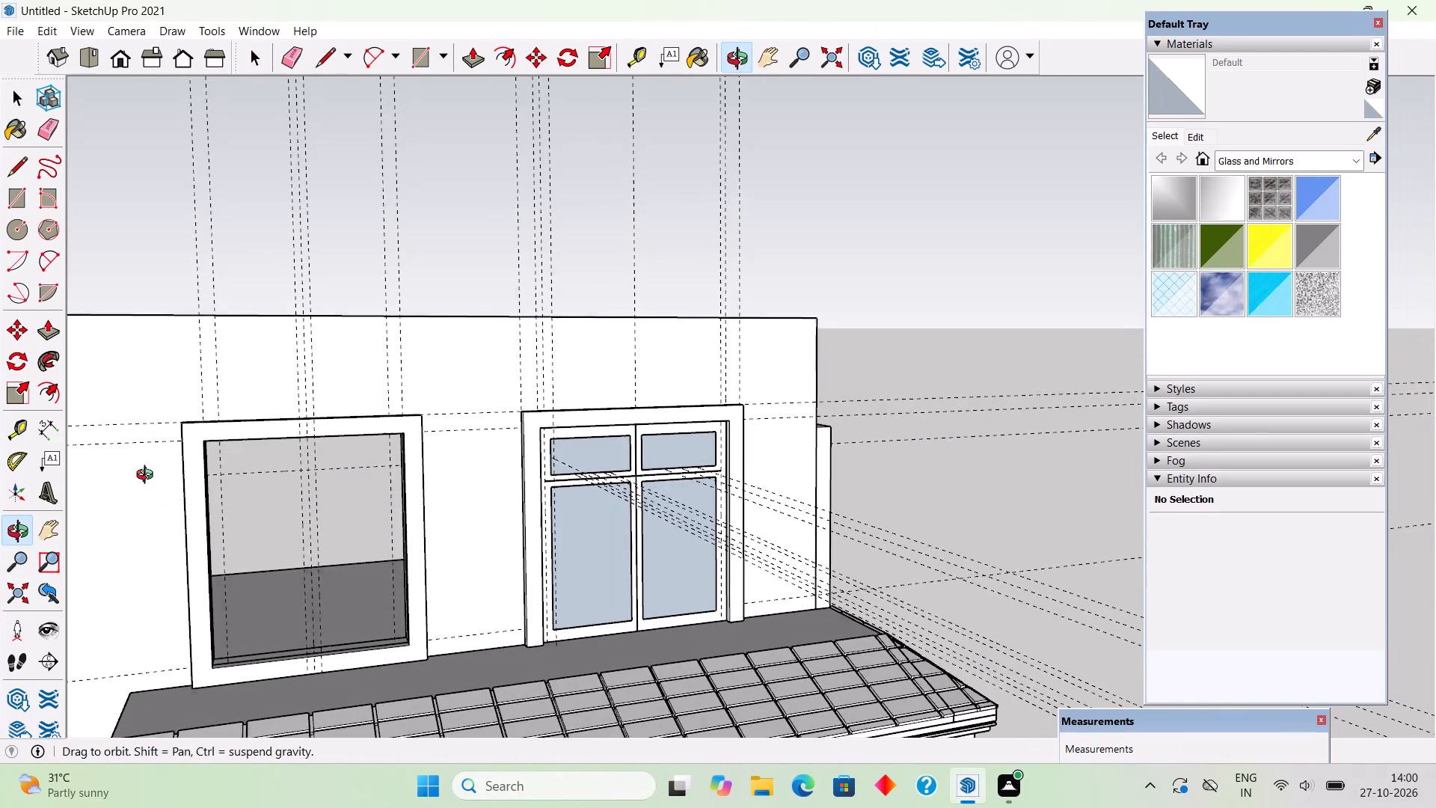
{"action": "middle_click_drag", "start_coordinate": [148, 477], "coordinate": [131, 468]}
{"action": "scroll", "coordinate": [129, 465], "scroll_direction": "down", "scroll_amount": 6}
{"action": "scroll", "coordinate": [840, 447], "scroll_direction": "down", "scroll_amount": 3}
{"action": "scroll", "coordinate": [276, 462], "scroll_direction": "up", "scroll_amount": 6}
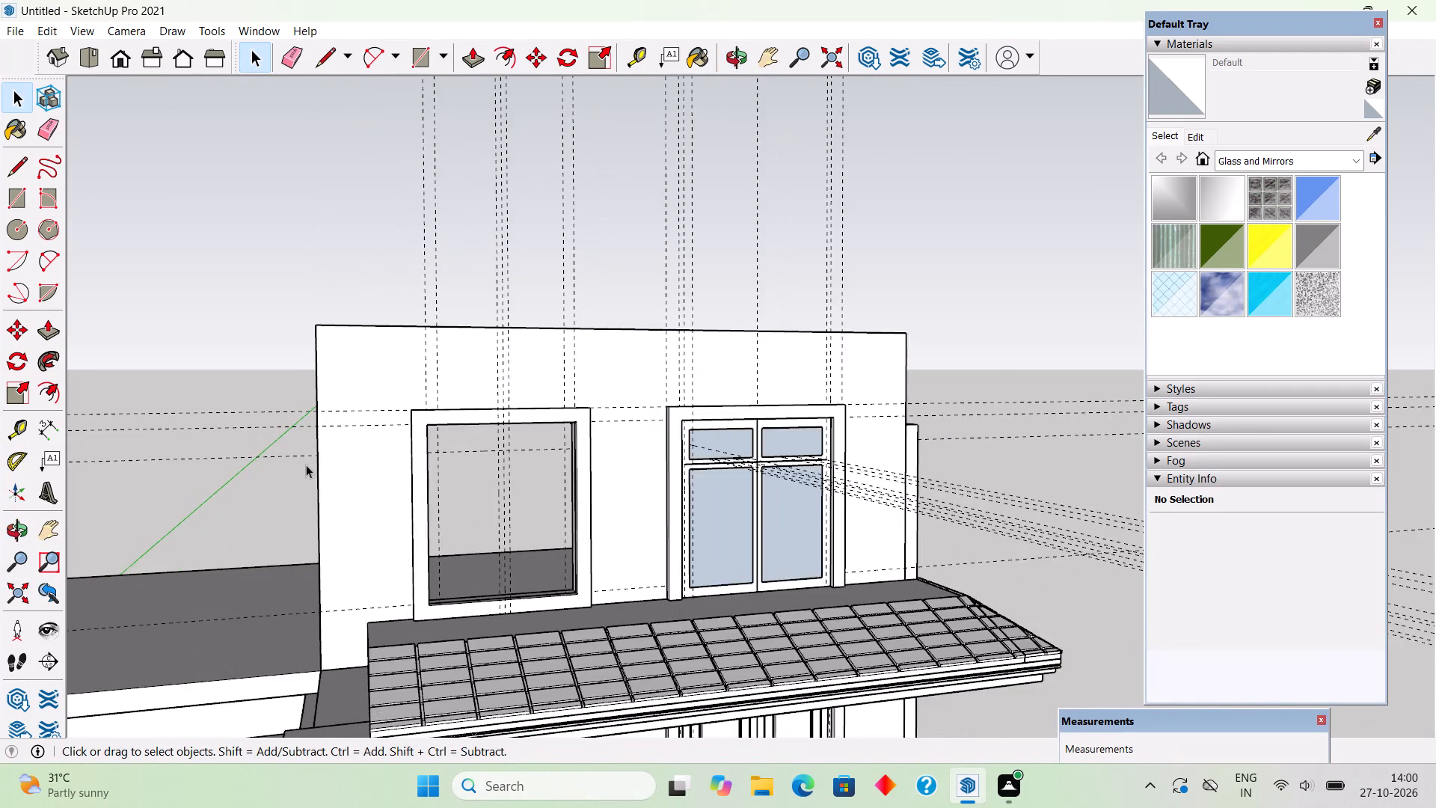
{"action": "scroll", "coordinate": [306, 465], "scroll_direction": "up", "scroll_amount": 3}
{"action": "middle_click_drag", "start_coordinate": [447, 482], "coordinate": [303, 504]}
{"action": "scroll", "coordinate": [250, 467], "scroll_direction": "up", "scroll_amount": 4}
{"action": "scroll", "coordinate": [309, 497], "scroll_direction": "down", "scroll_amount": 4}
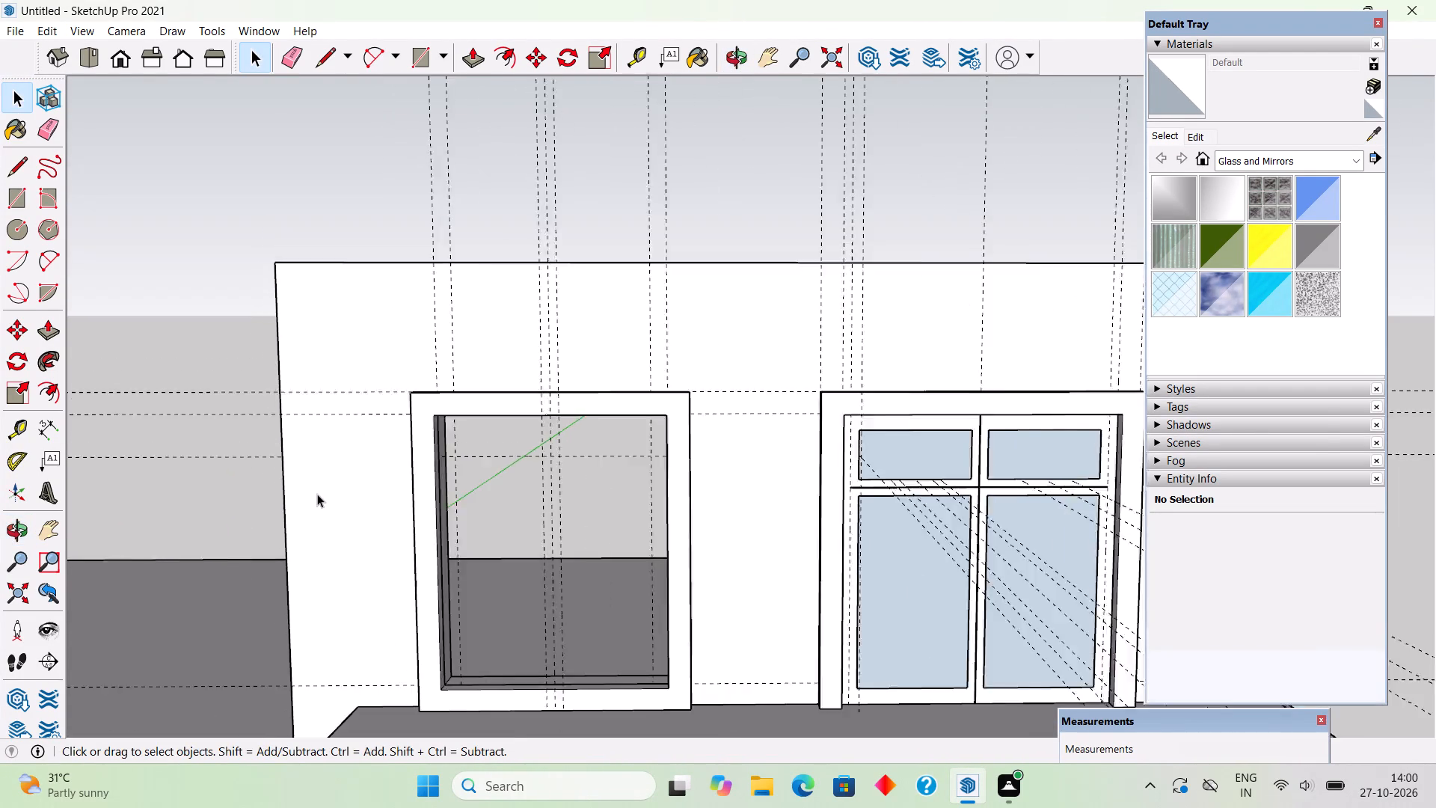
{"action": "middle_click_drag", "start_coordinate": [332, 536], "coordinate": [392, 558]}
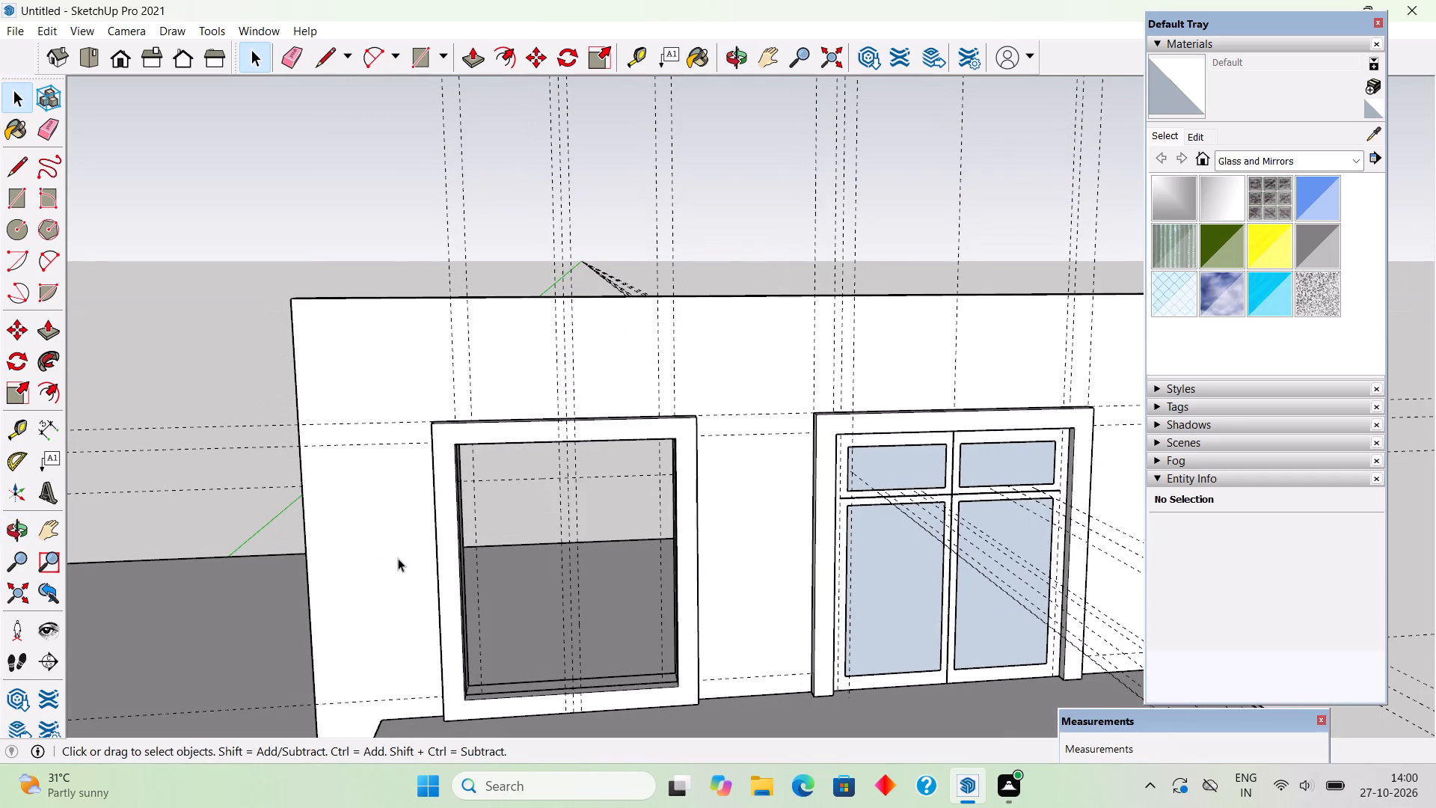
Draw a rectangle about 6' 10 1/2" by 8' 4" filling the empty framed opening, from corner to opposite corner.
{"action": "key", "text": "r"}
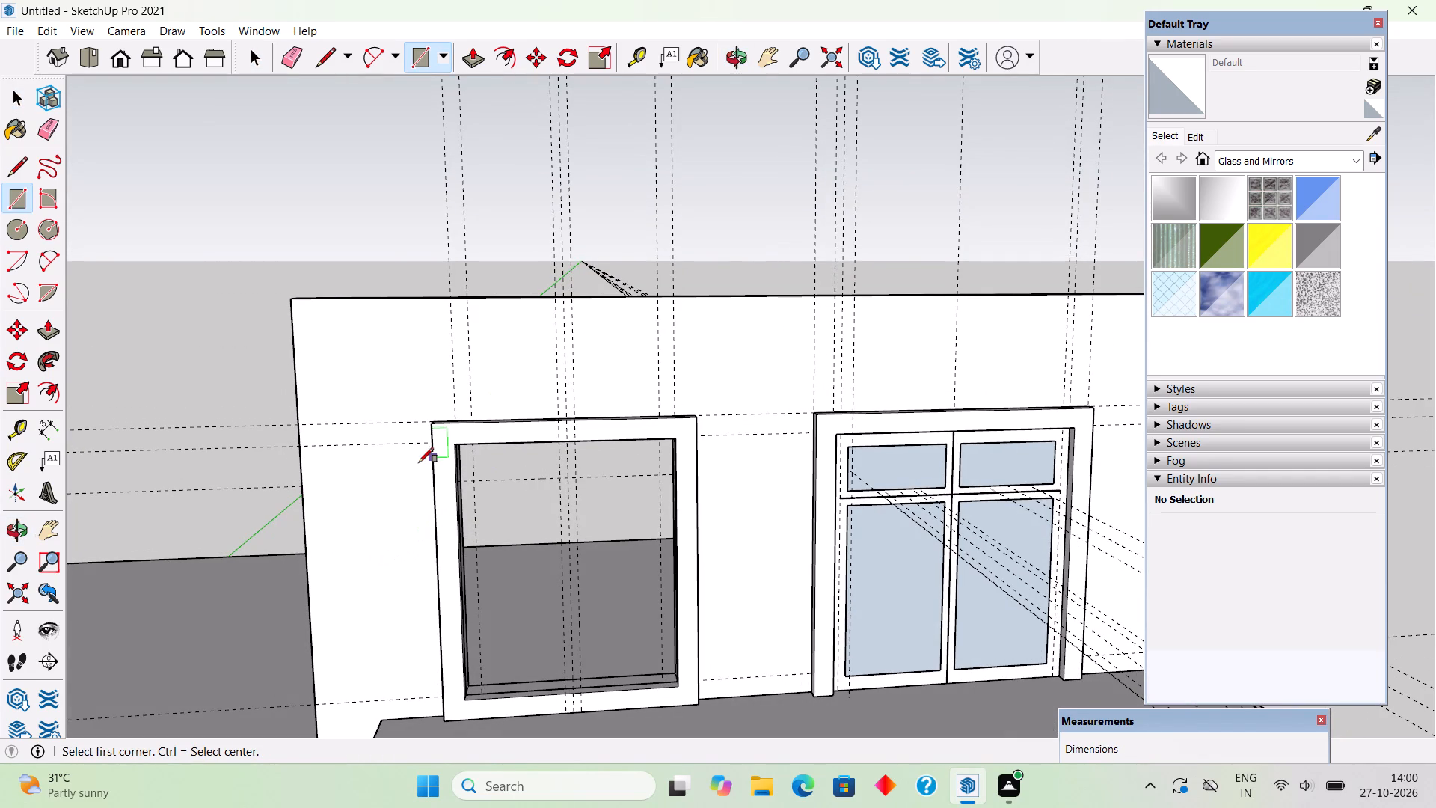
{"action": "left_click", "coordinate": [450, 447]}
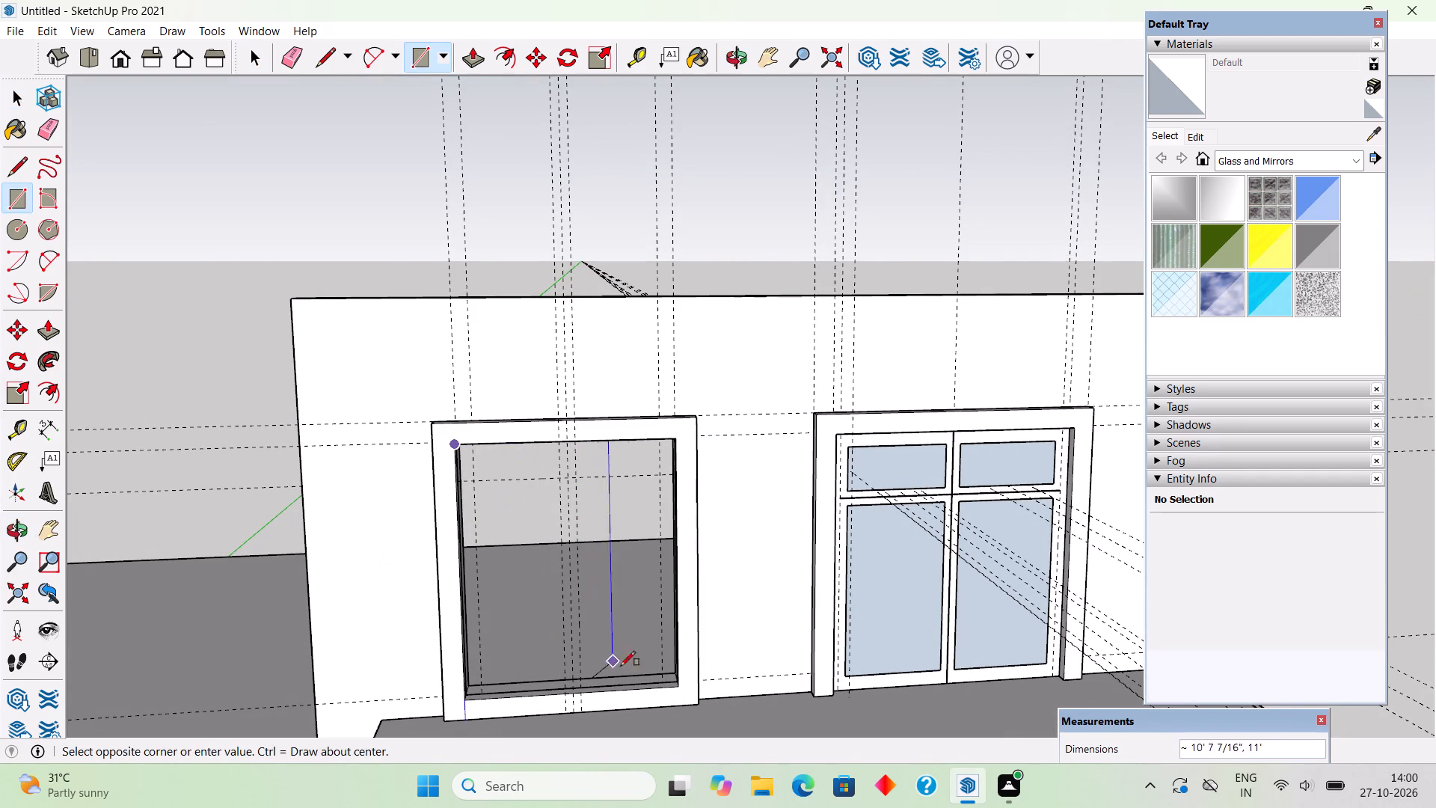
{"action": "left_click", "coordinate": [679, 687]}
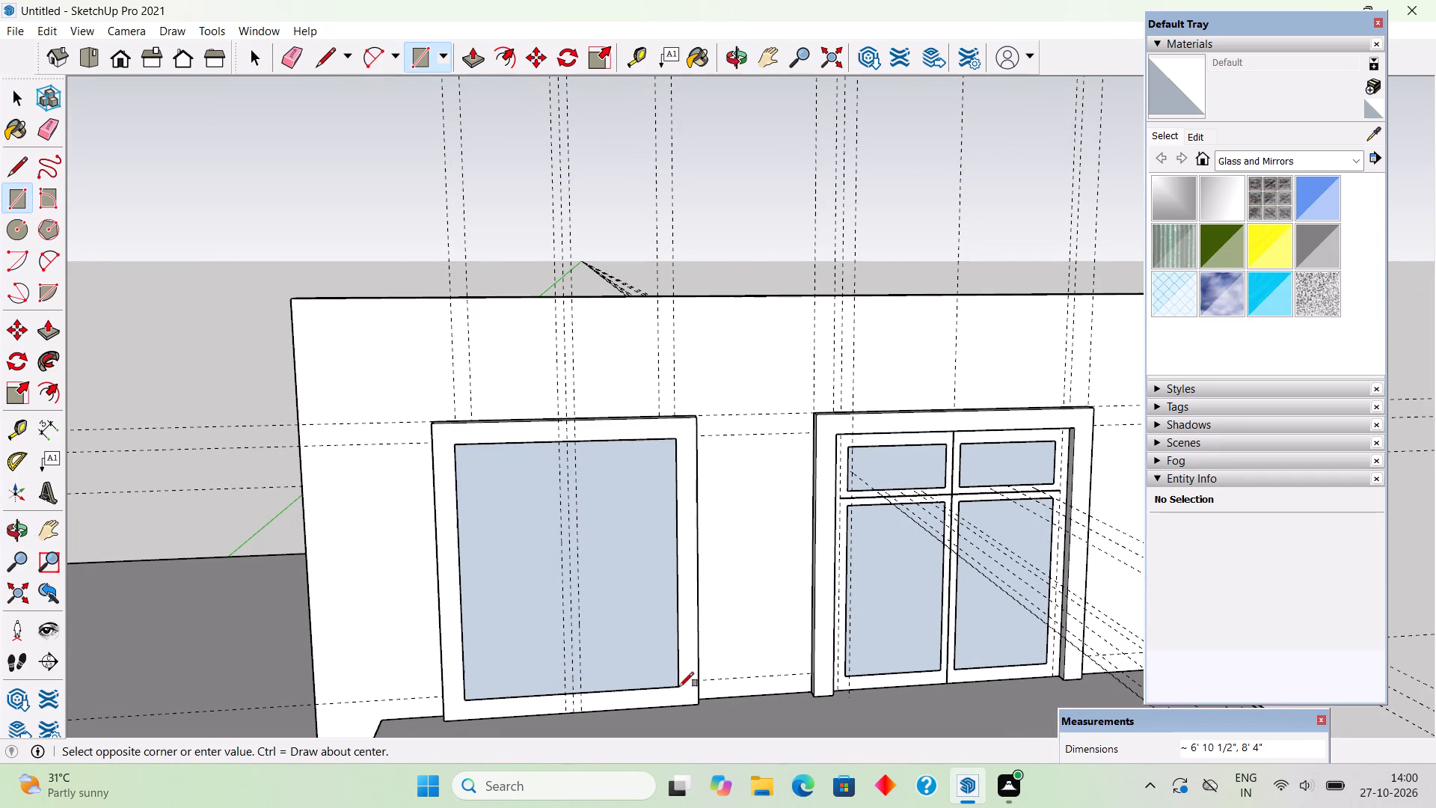
Offset the new face's edges inward by 6" to outline the inner window frame.
{"action": "middle_click_drag", "start_coordinate": [582, 703], "coordinate": [611, 623]}
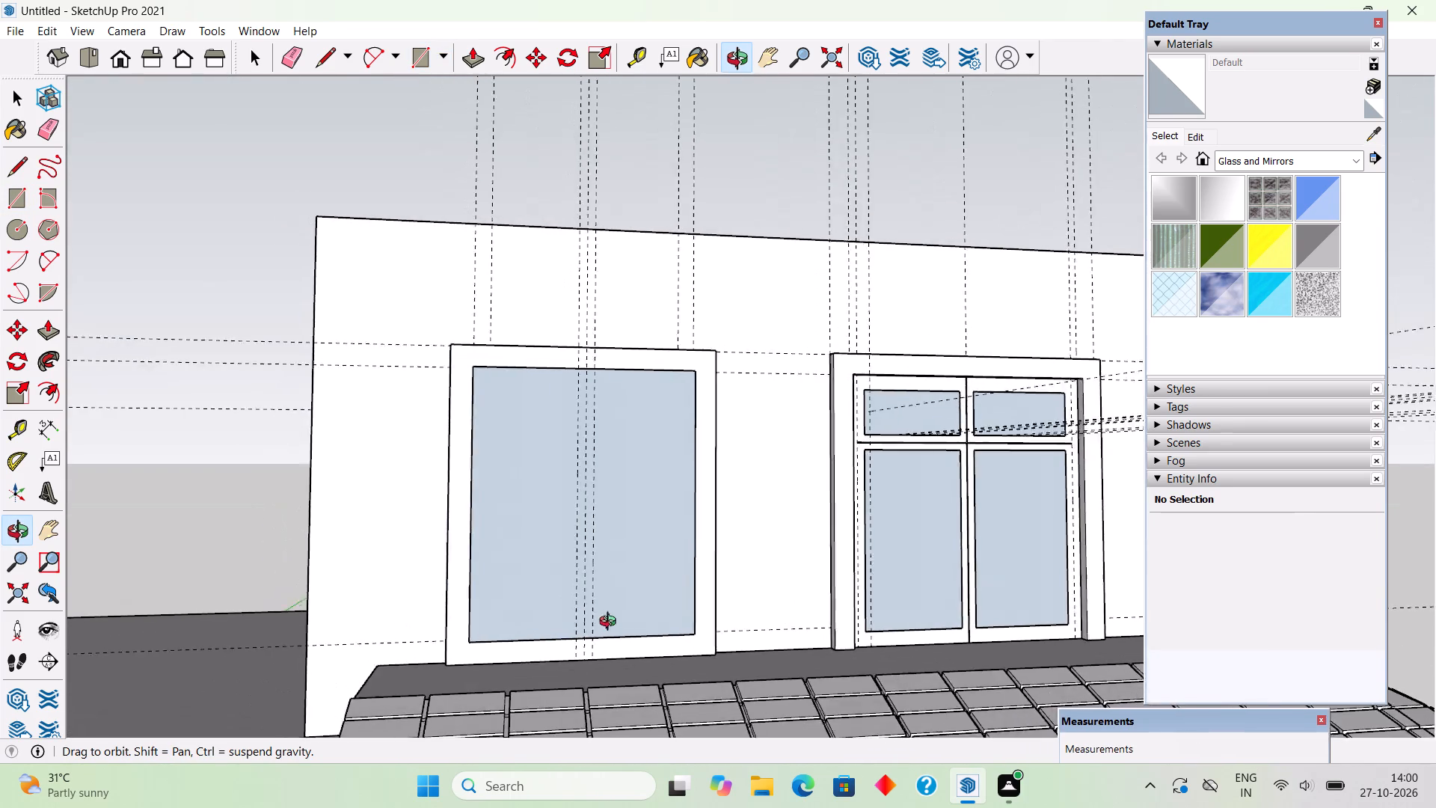
{"action": "middle_click_drag", "start_coordinate": [611, 623], "coordinate": [639, 666]}
{"action": "key", "text": "space"}
{"action": "key", "text": "f"}
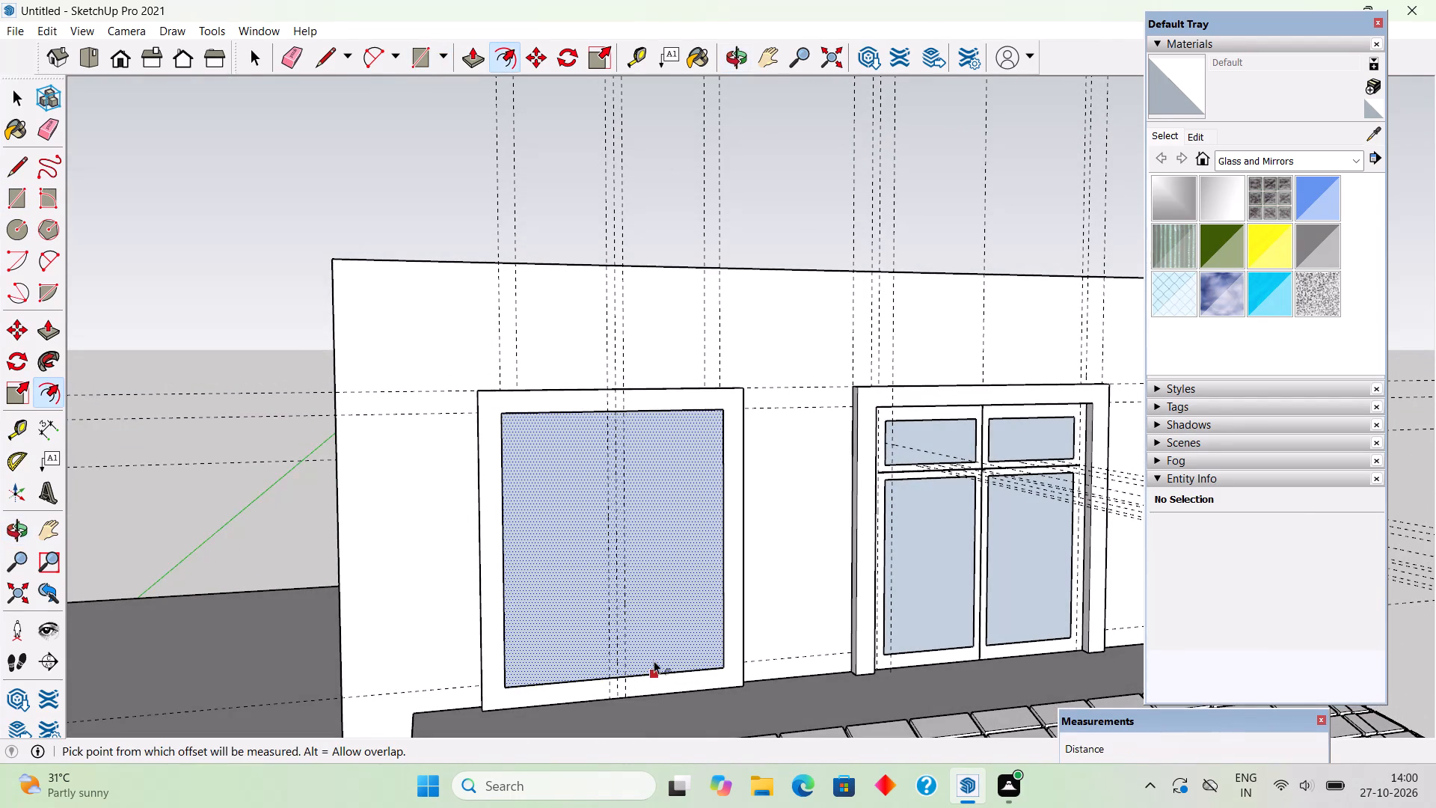
{"action": "left_click", "coordinate": [654, 661]}
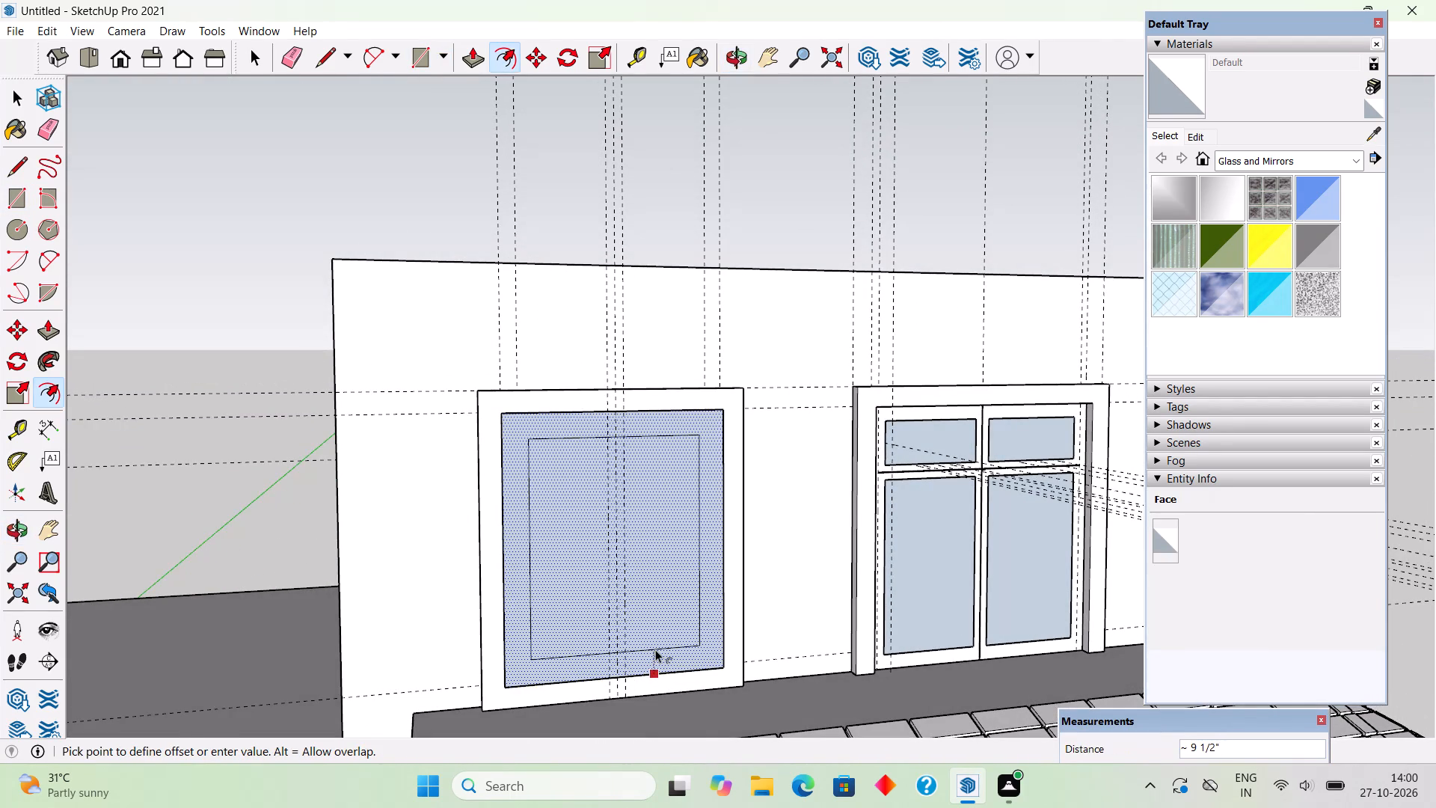
{"action": "type", "text": "6\""}
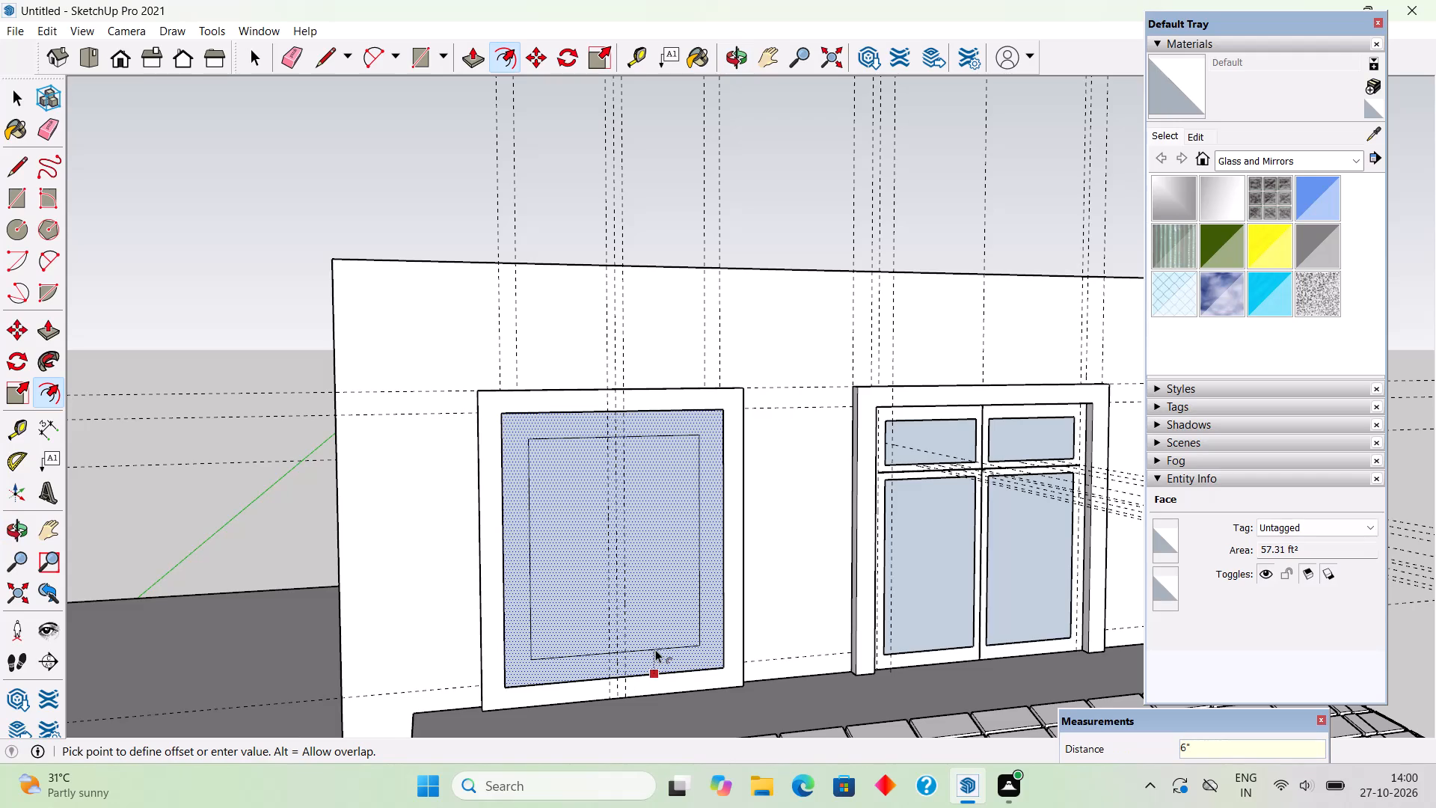
{"action": "key", "text": "Return"}
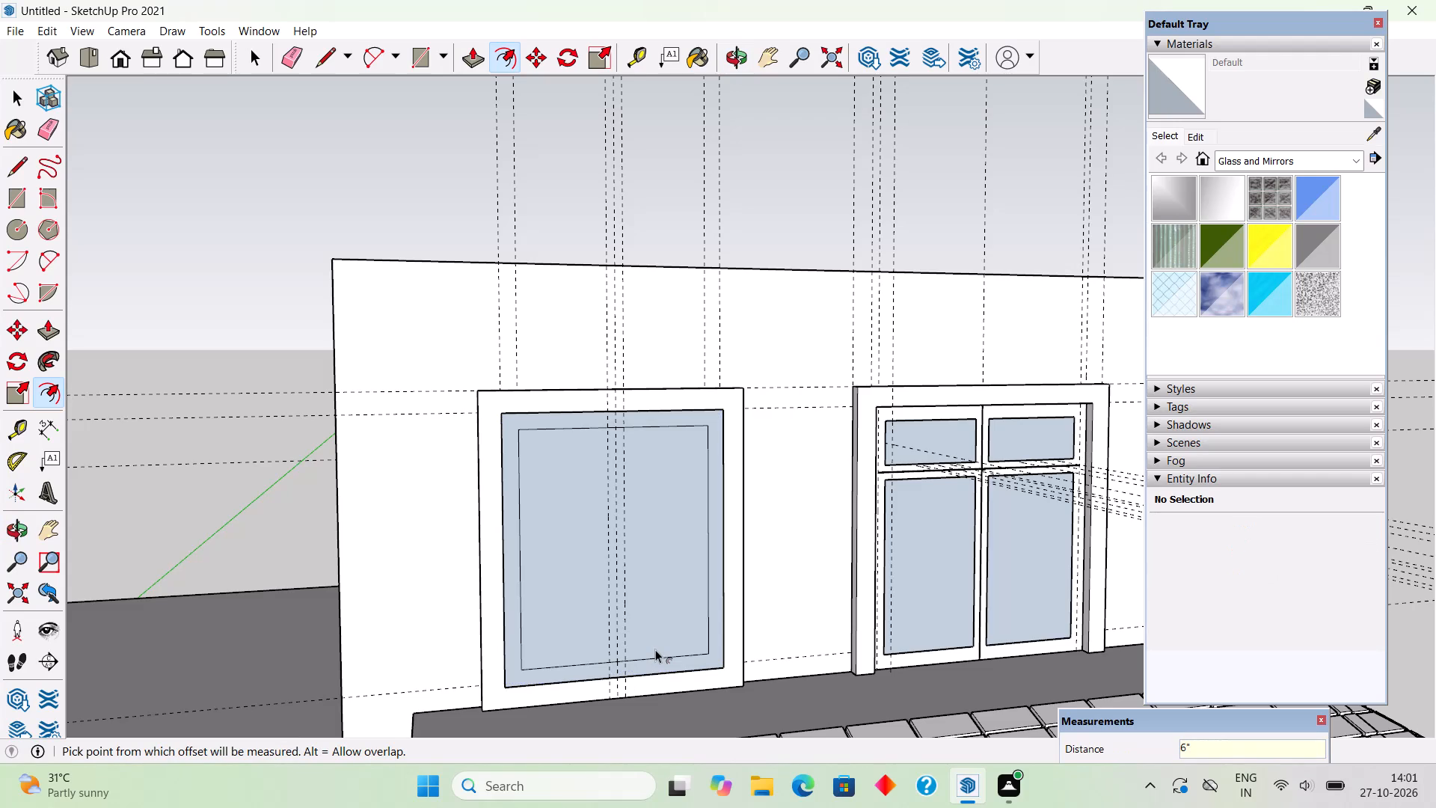
{"action": "key", "text": "space"}
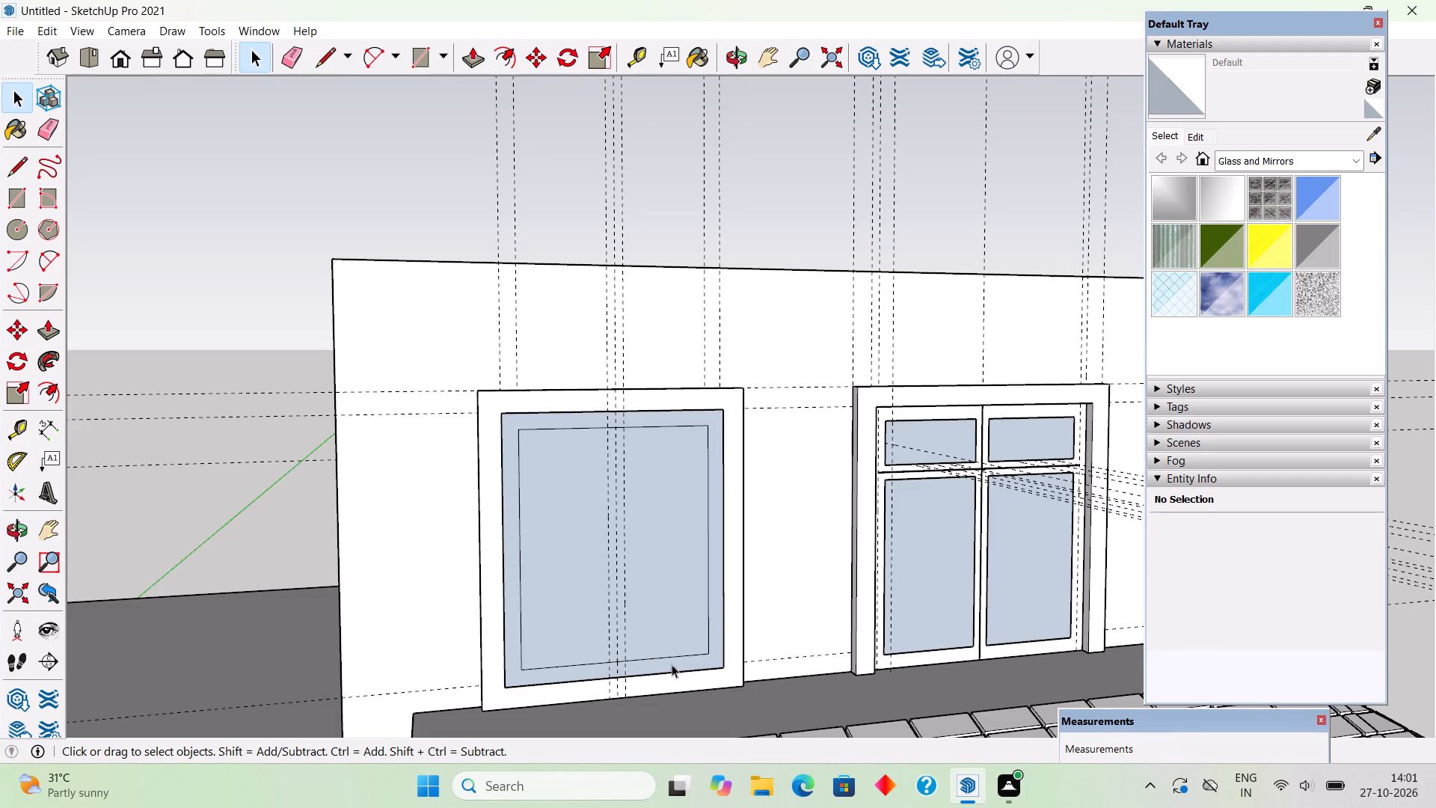
Draw two vertical lines, each 7' 4" long, across the inner rectangle along the outer two of the central guides.
{"action": "scroll", "coordinate": [676, 667], "scroll_direction": "up", "scroll_amount": 2}
{"action": "key", "text": "l"}
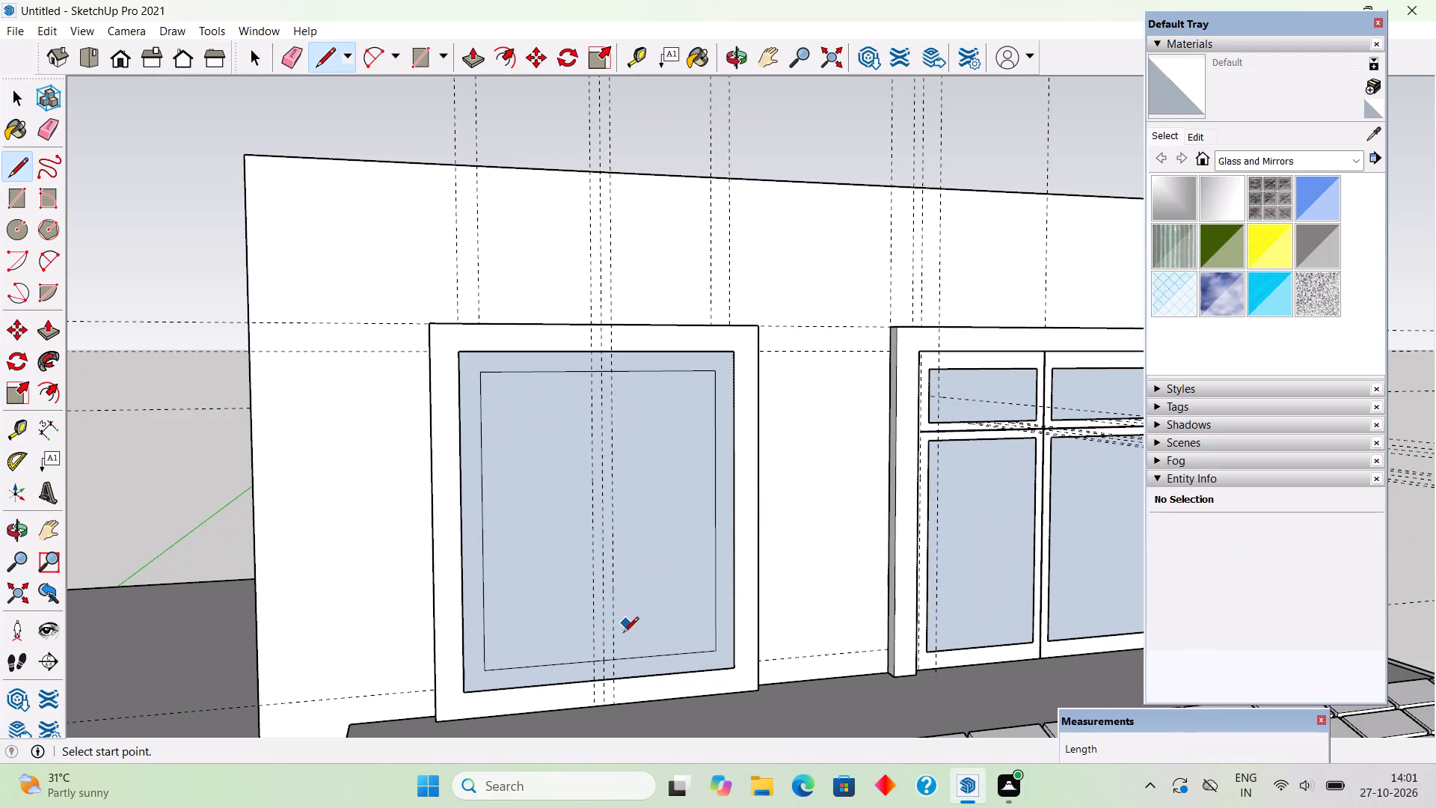
{"action": "left_click", "coordinate": [590, 659]}
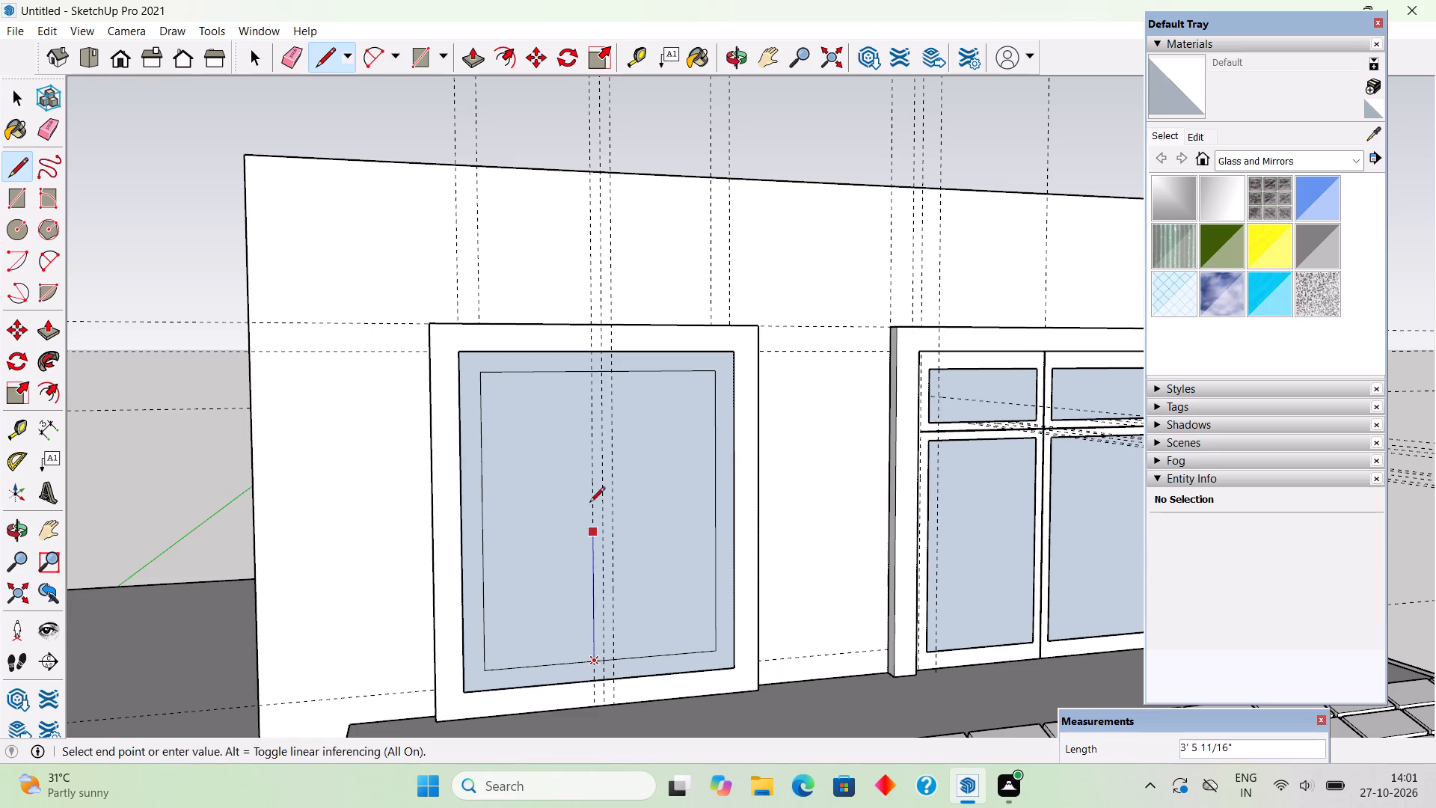
{"action": "left_click", "coordinate": [589, 368]}
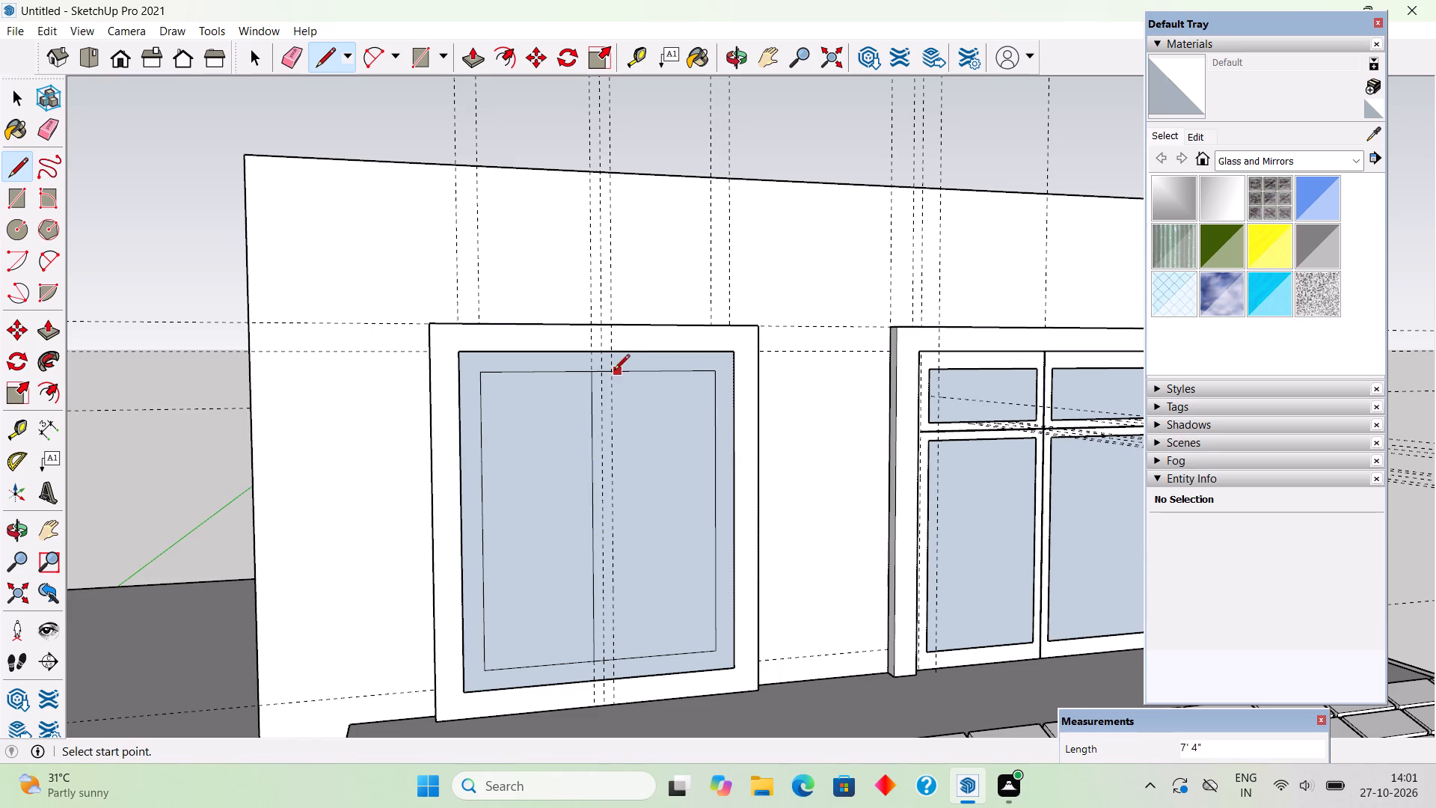
{"action": "left_click", "coordinate": [614, 371]}
{"action": "left_click", "coordinate": [613, 660]}
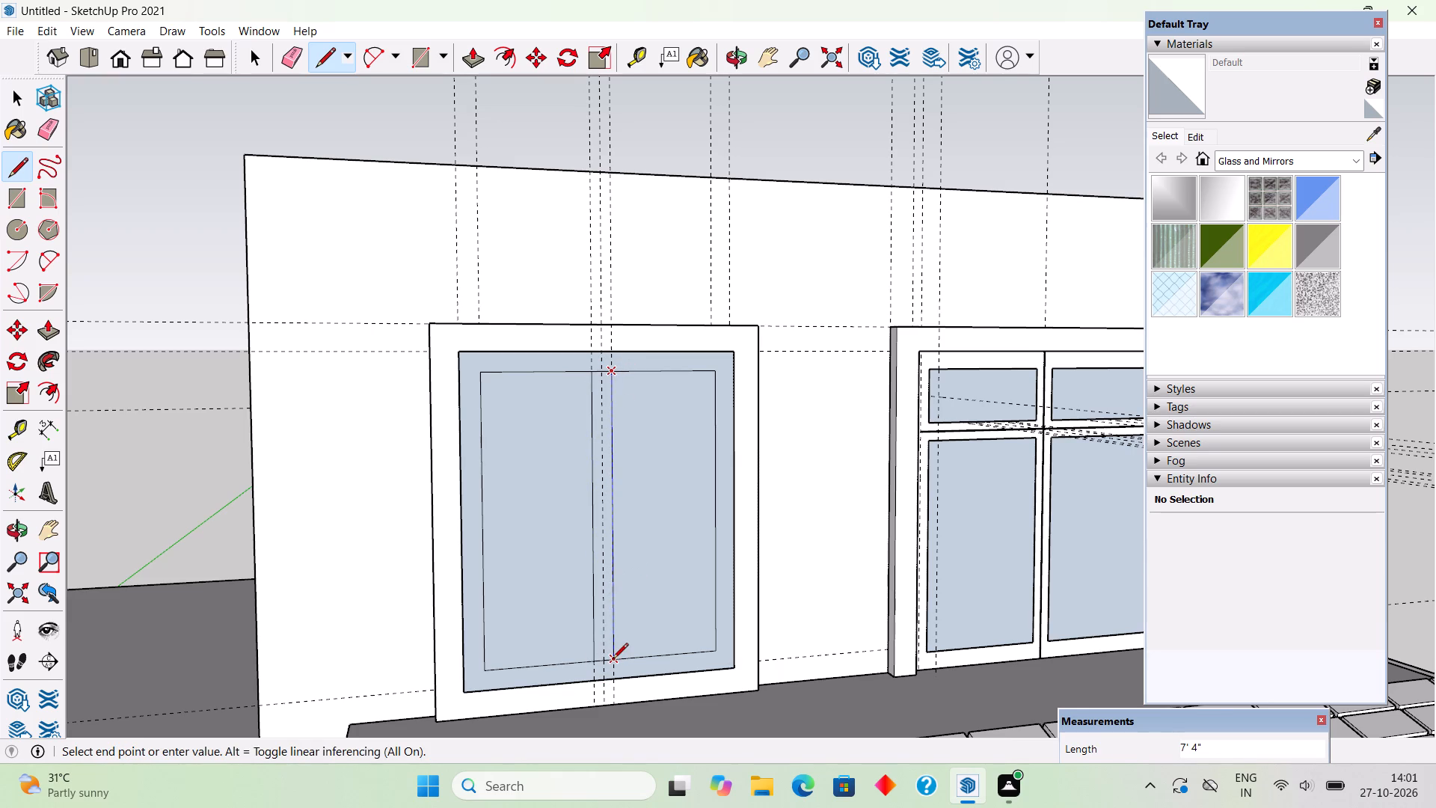
{"action": "key", "text": "space"}
Place a horizontal guide 1.5' below the inner rectangle's top edge and another 6" below that guide.
{"action": "key", "text": "t"}
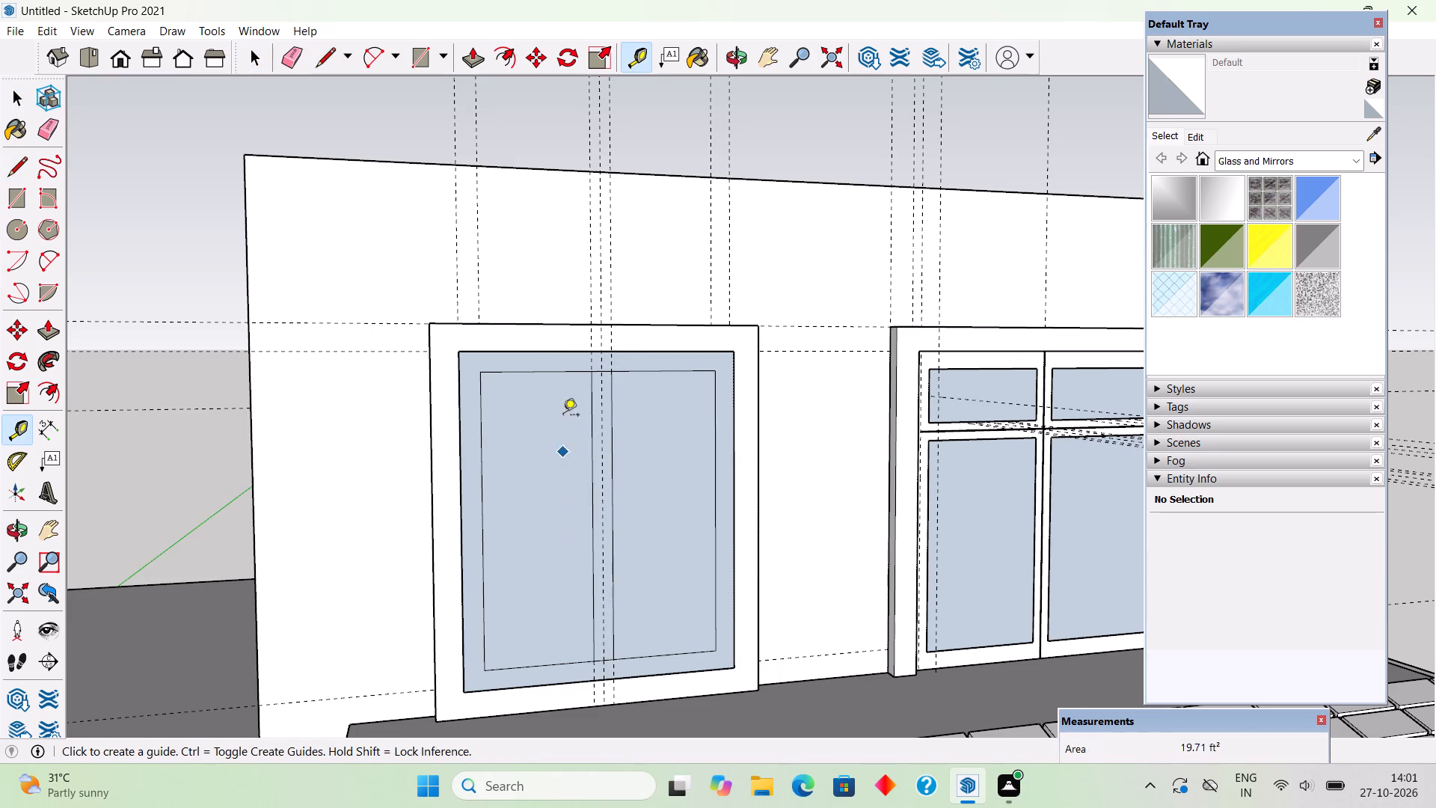
{"action": "left_click", "coordinate": [559, 372]}
{"action": "type", "text": "1.5'"}
{"action": "key", "text": "Return"}
{"action": "left_click", "coordinate": [566, 438]}
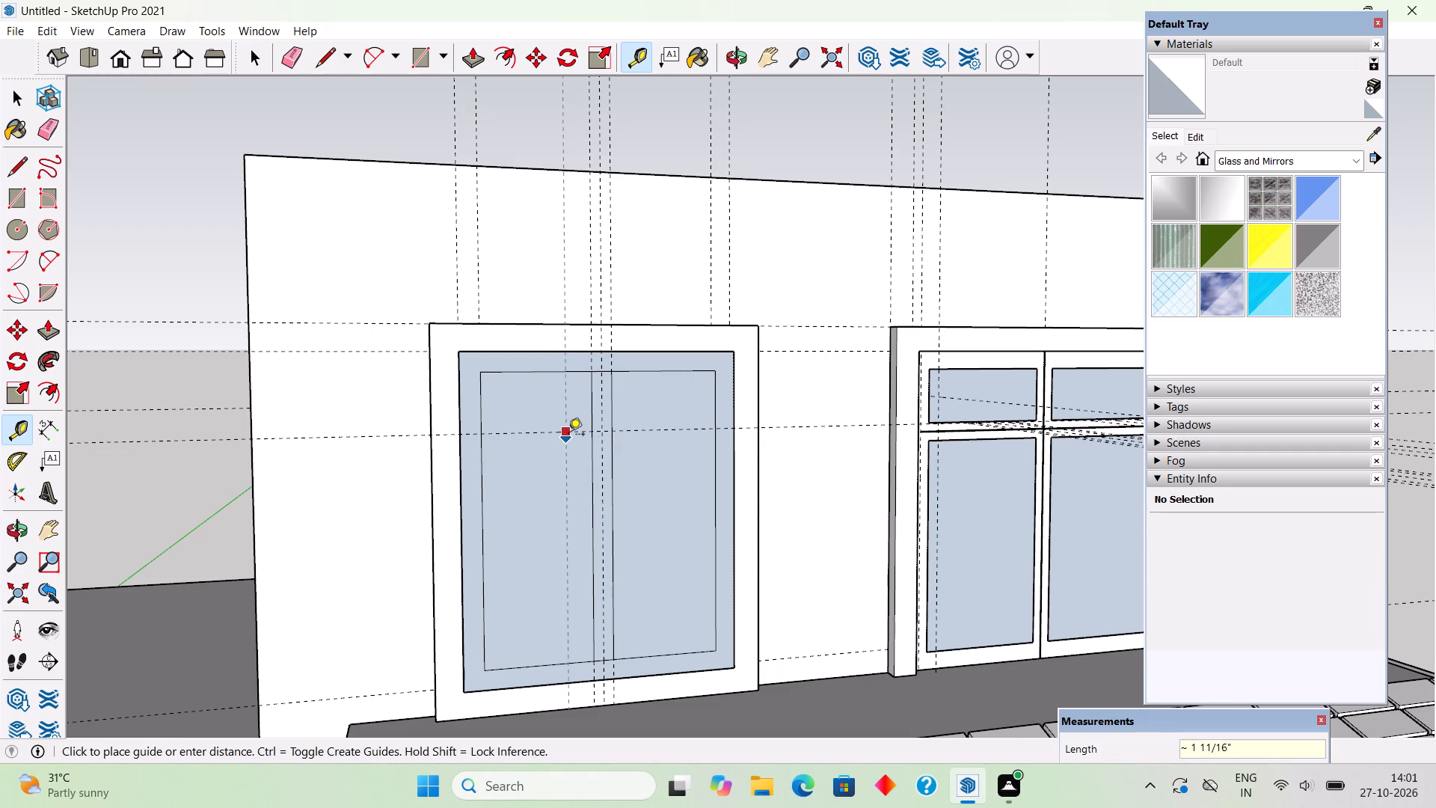
{"action": "key", "text": "t"}
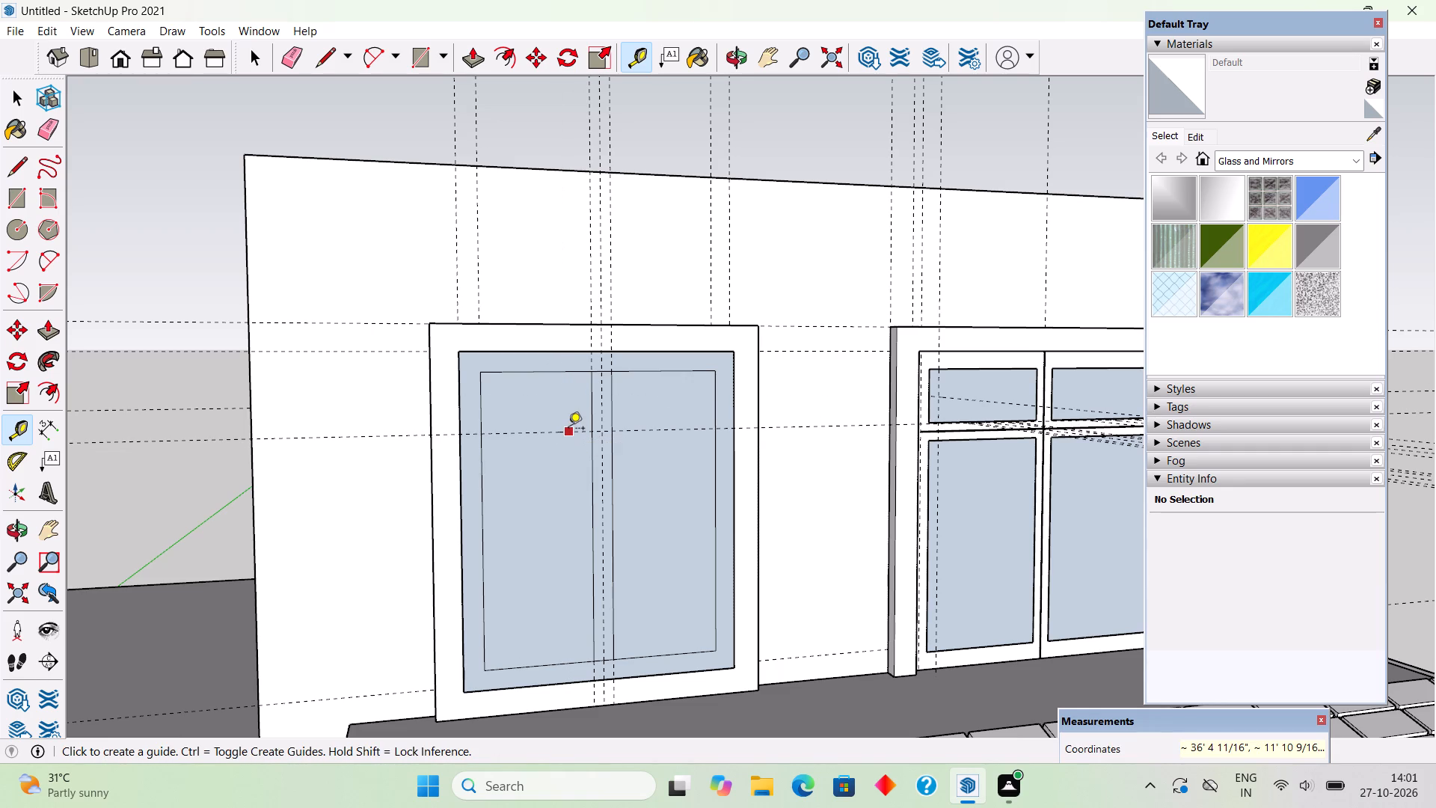
{"action": "left_click", "coordinate": [568, 430]}
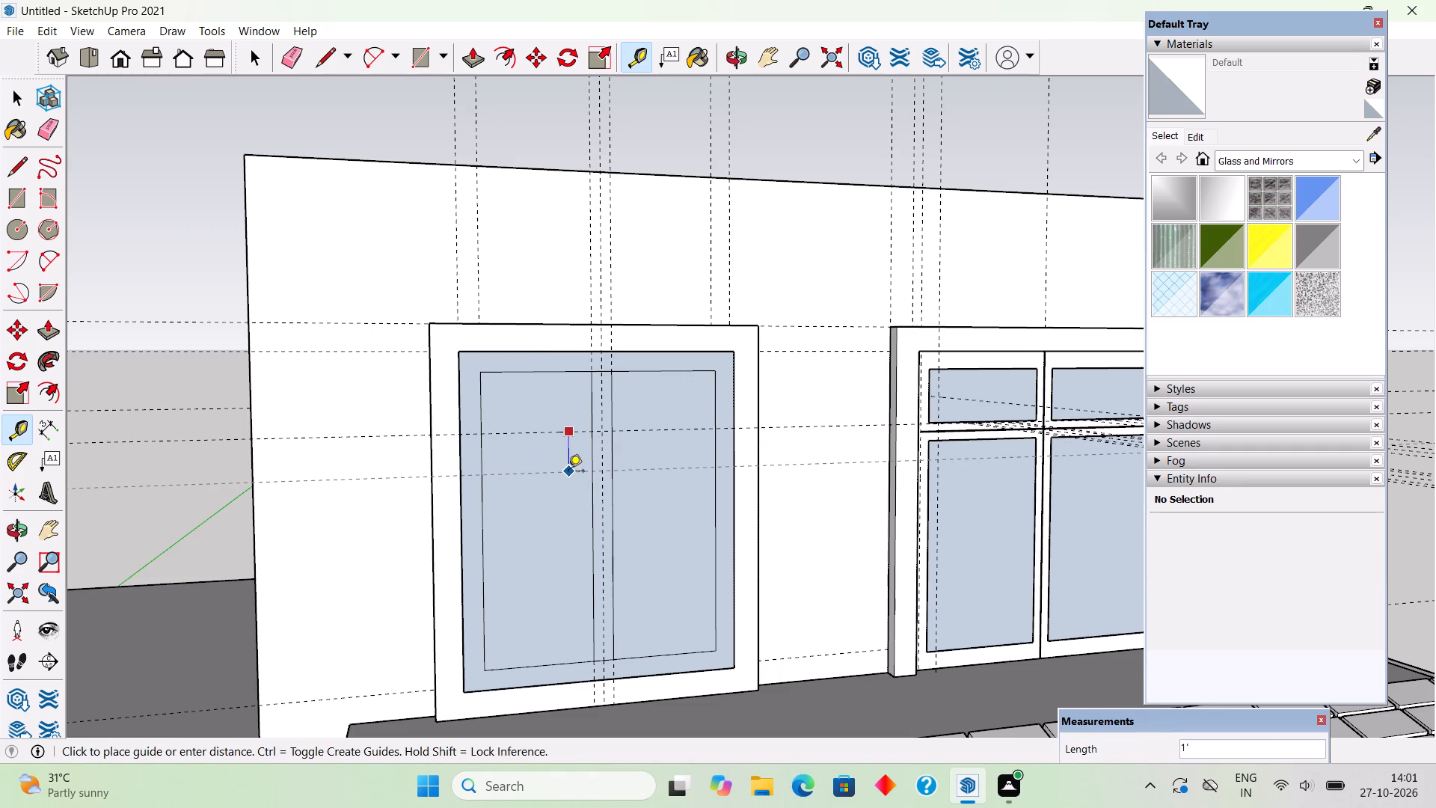
{"action": "key", "text": "1"}
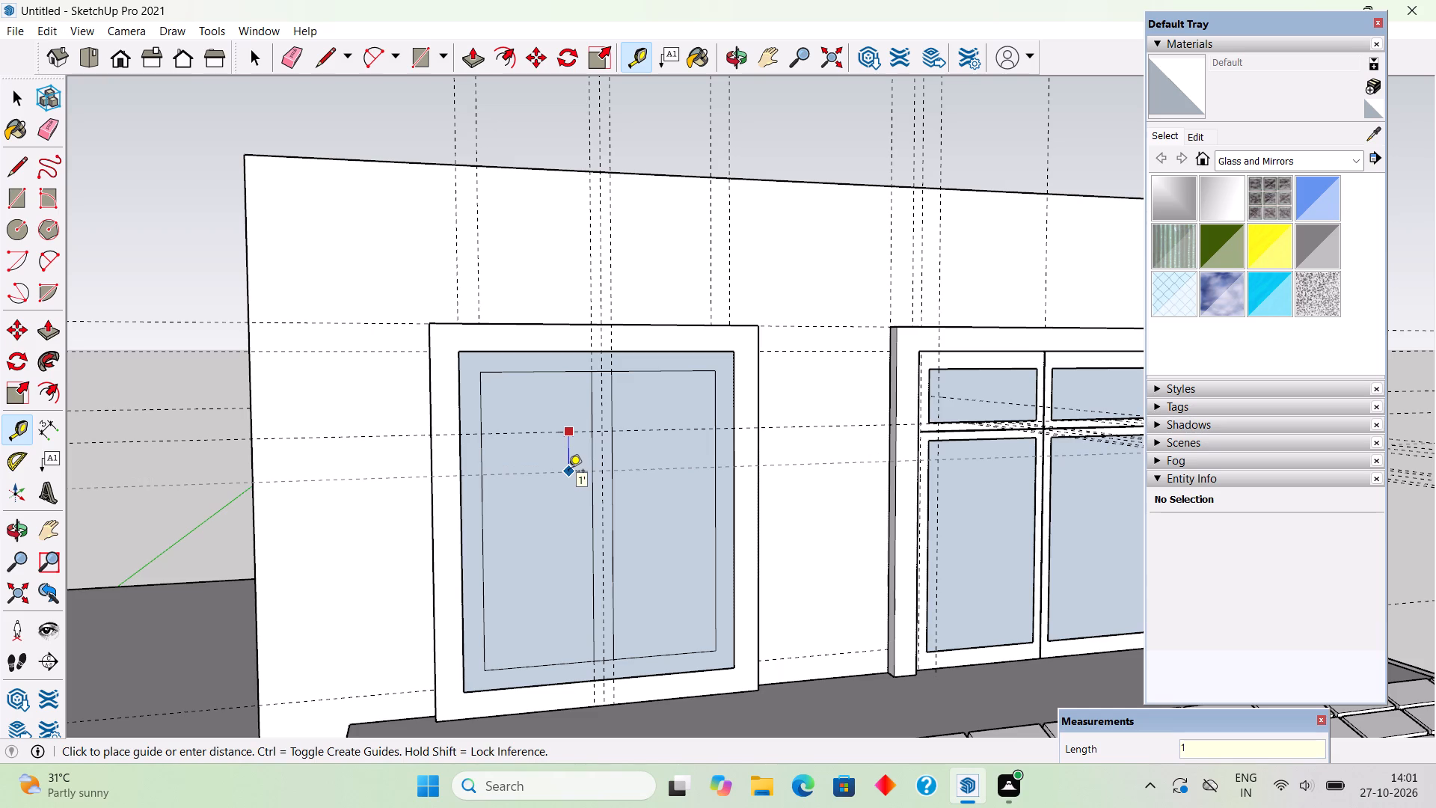
{"action": "key", "text": "BackSpace"}
{"action": "key", "text": "6"}
{"action": "key", "text": "shift+quotedbl"}
{"action": "key", "text": "Return"}
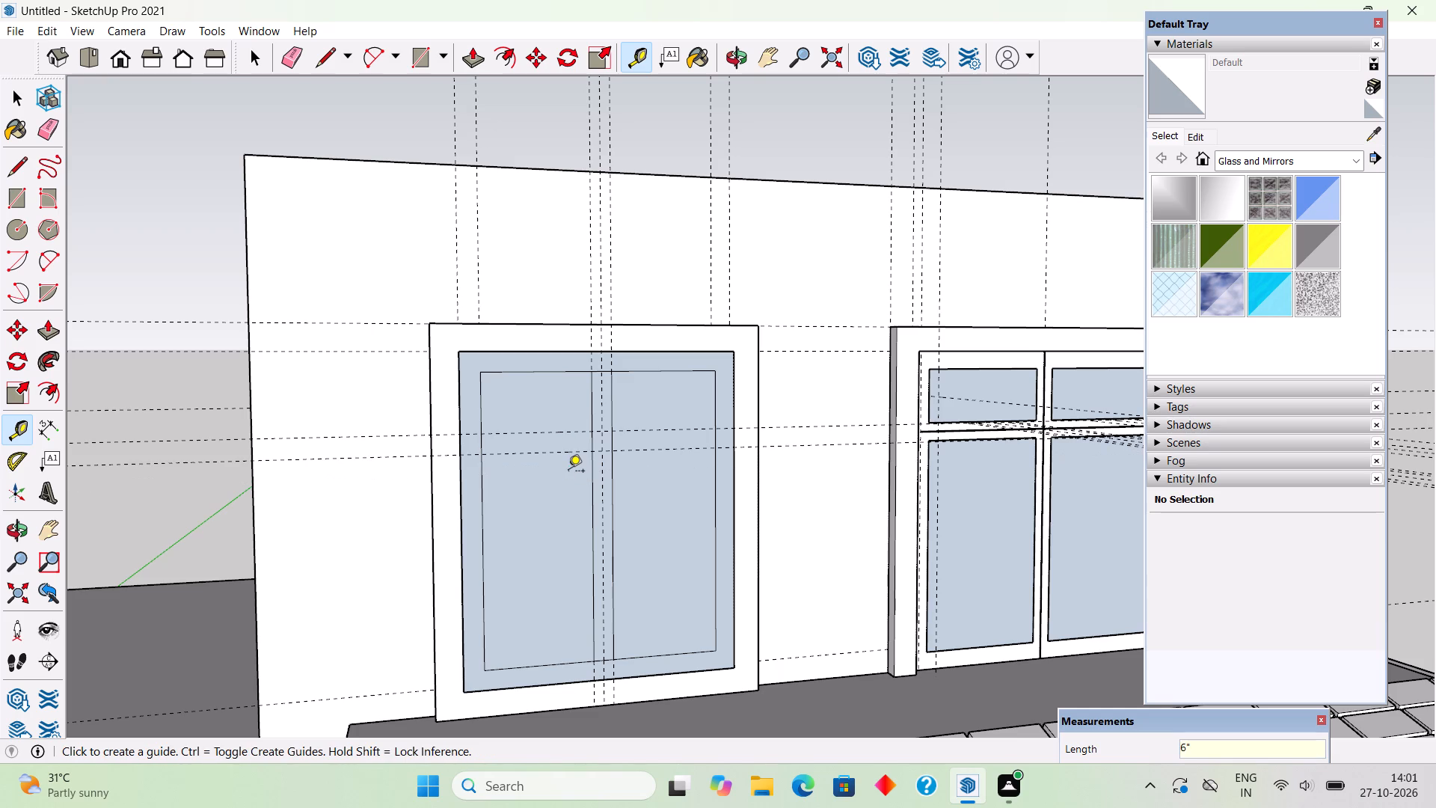
Draw two horizontal lines, each about 5' 10 1/2" long, across the inner rectangle along the two new guides.
{"action": "key", "text": "r"}
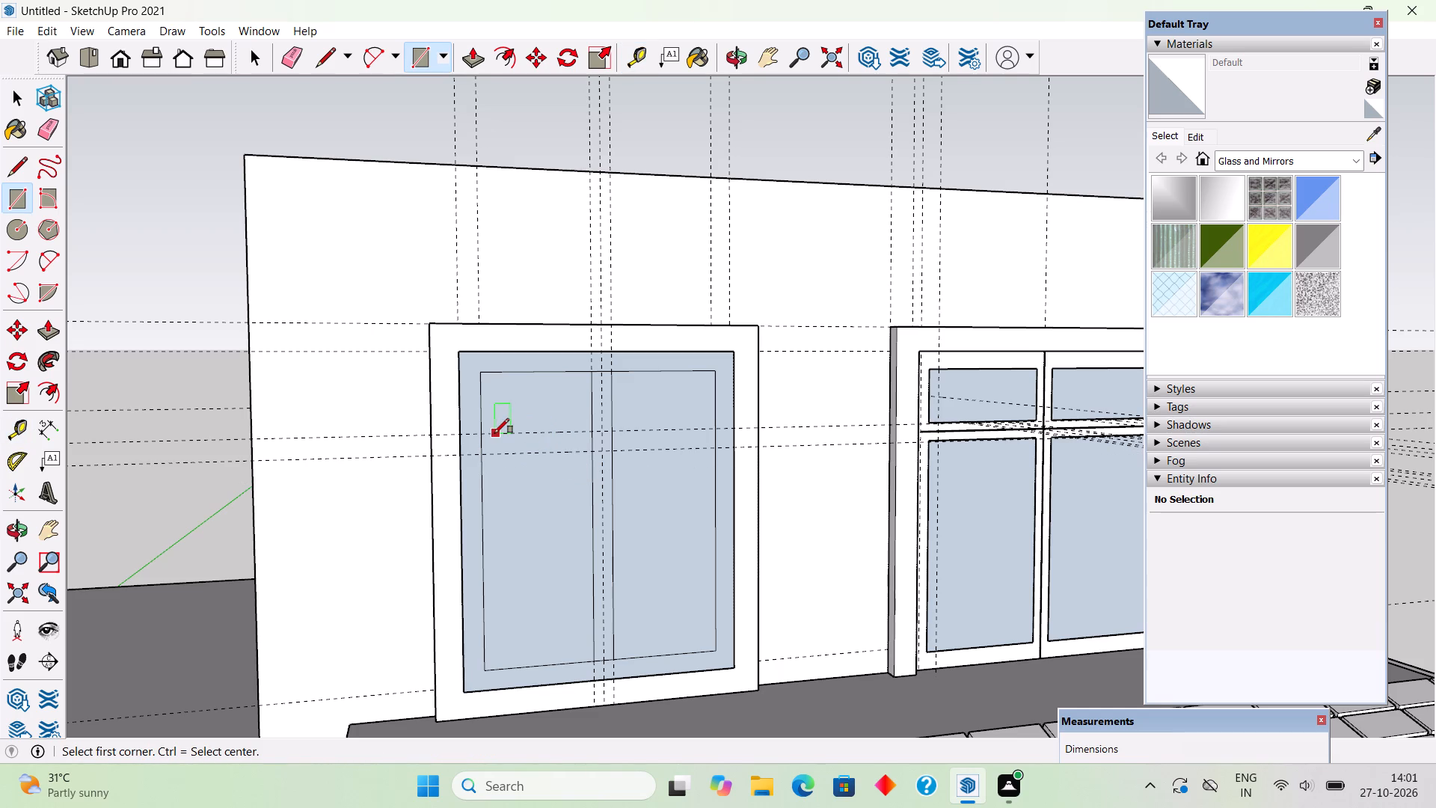
{"action": "key", "text": "l"}
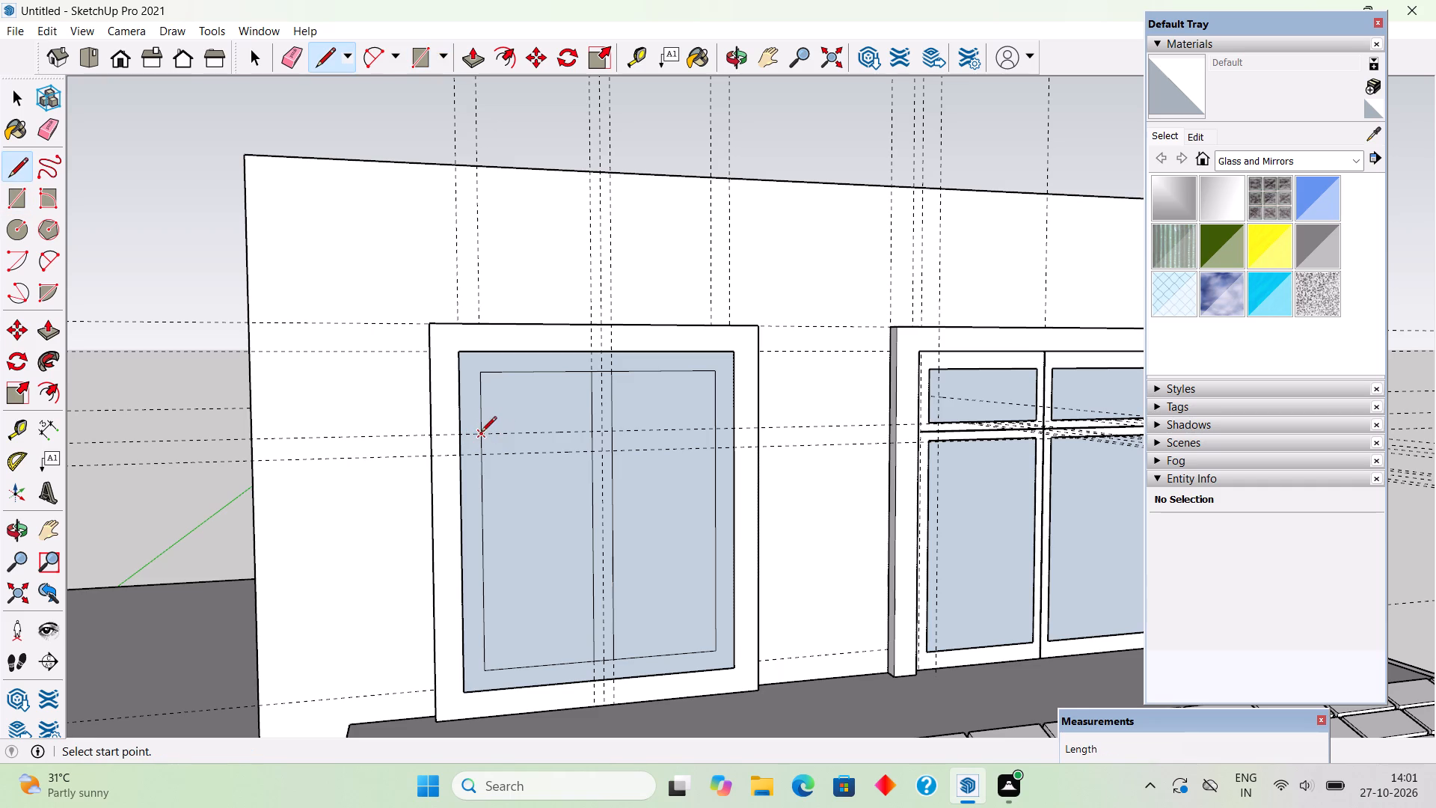
{"action": "left_click", "coordinate": [481, 433]}
{"action": "left_click", "coordinate": [717, 430]}
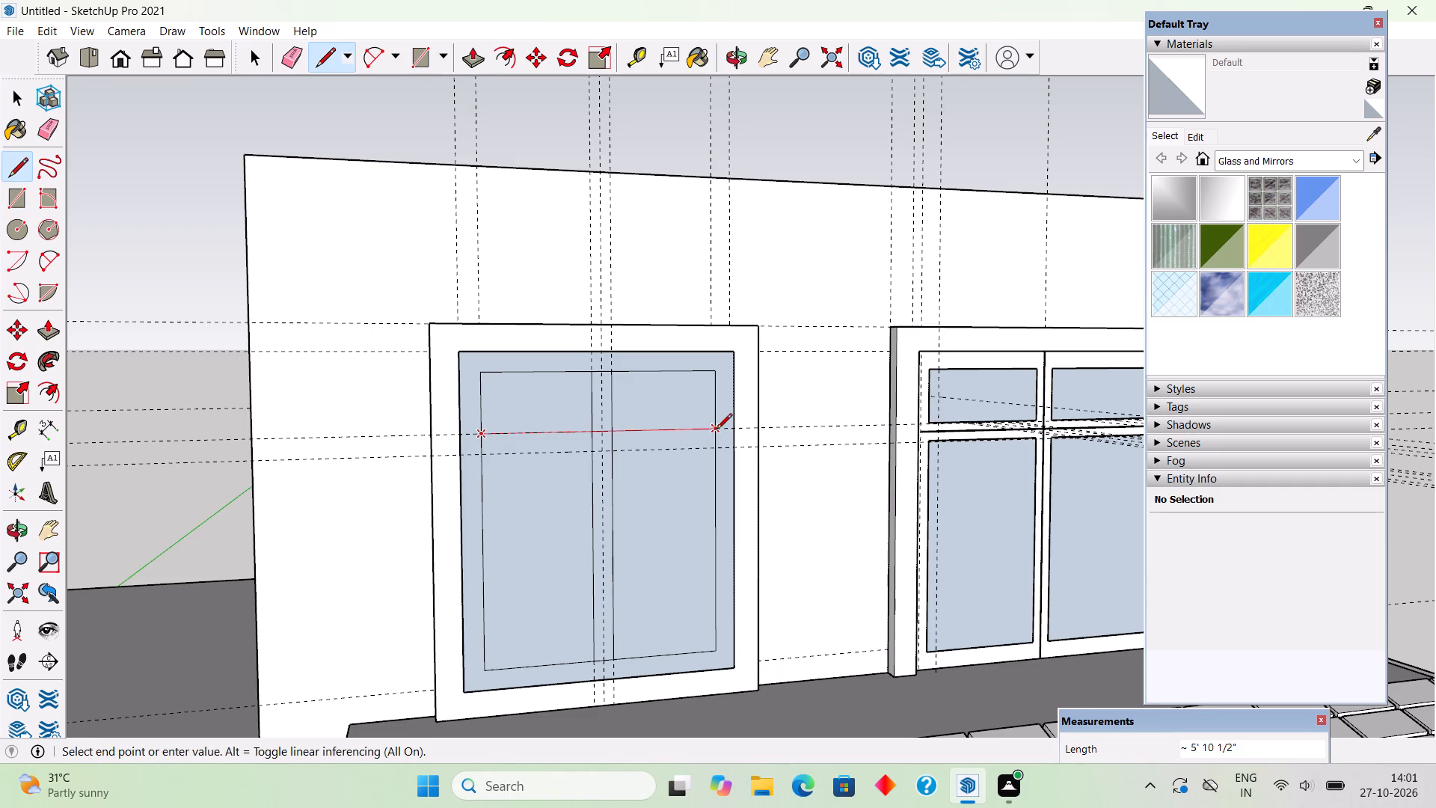
{"action": "left_click", "coordinate": [480, 457]}
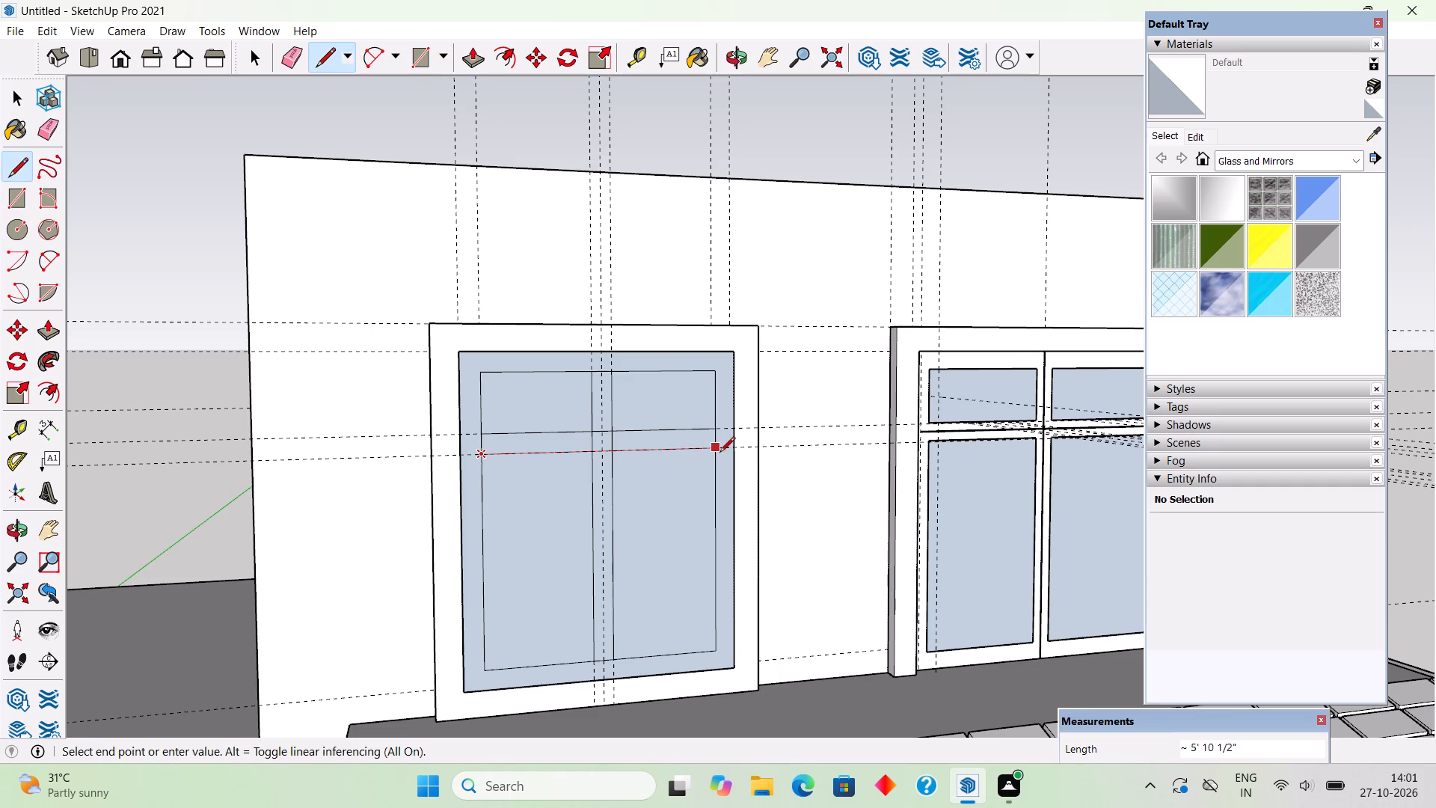
{"action": "left_click", "coordinate": [719, 453]}
{"action": "key", "text": "space"}
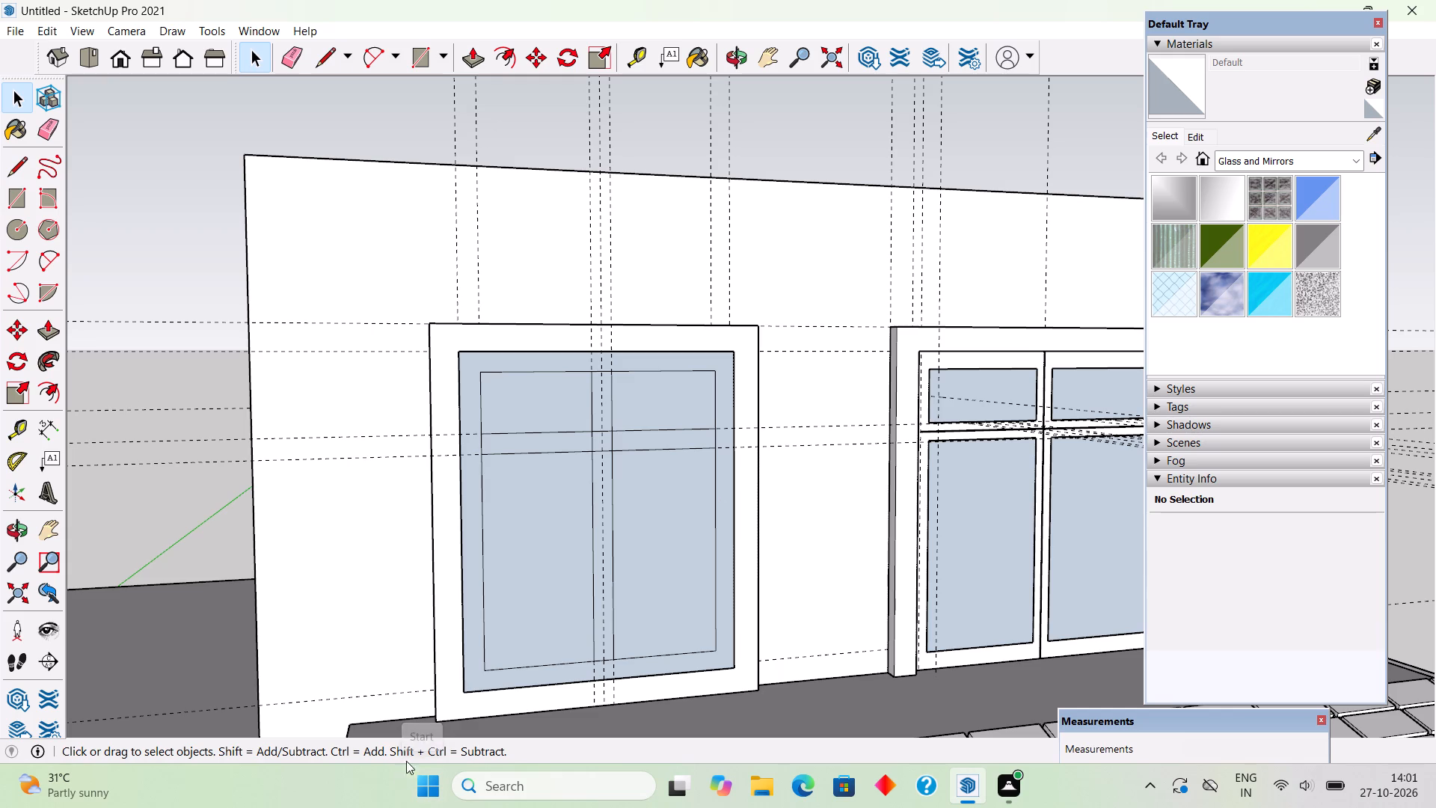
Erase the central and crossbar guides and the leftover line segments between the bars, leaving four separate pane outlines.
{"action": "scroll", "coordinate": [536, 557], "scroll_direction": "up", "scroll_amount": 2}
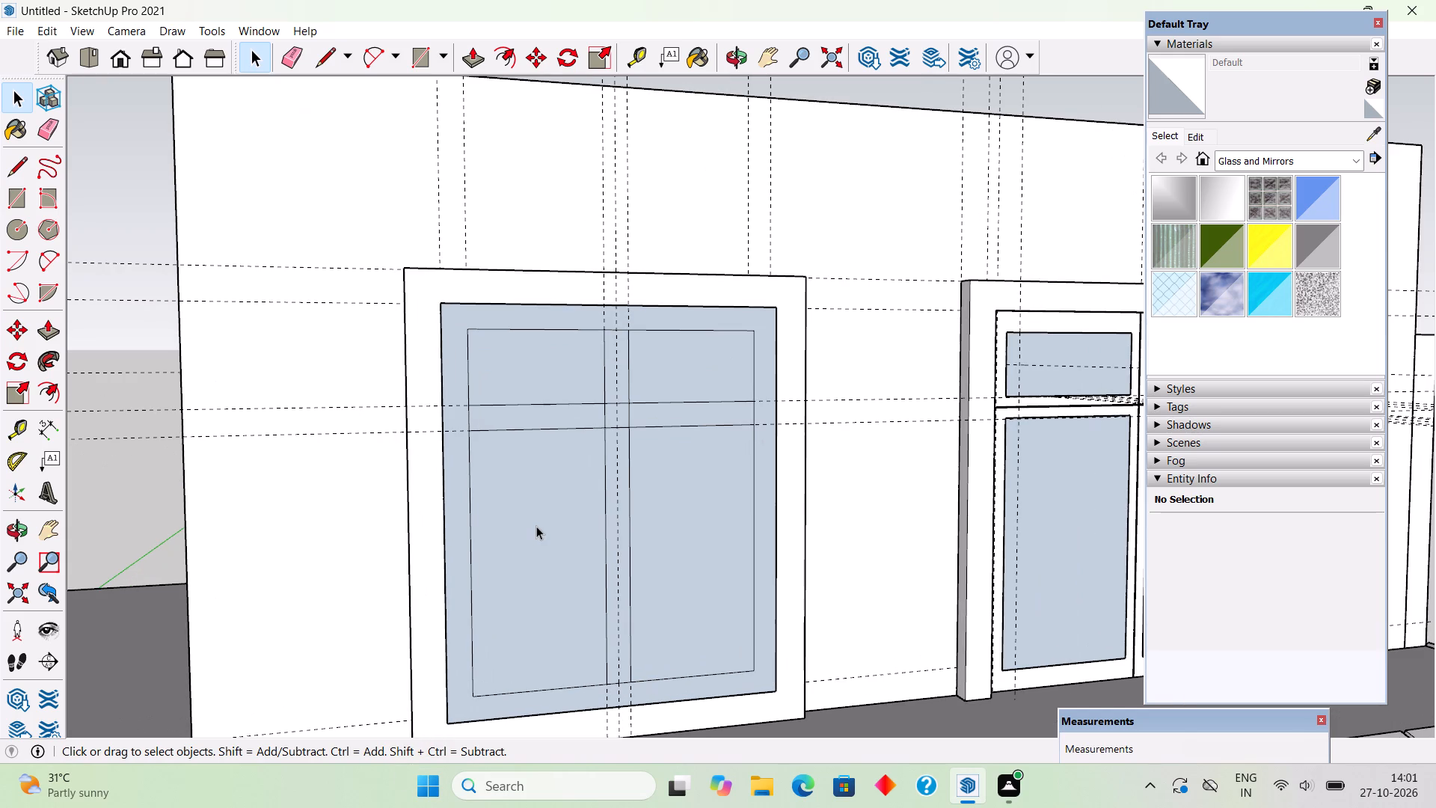
{"action": "key", "text": "e"}
{"action": "left_click", "coordinate": [467, 423]}
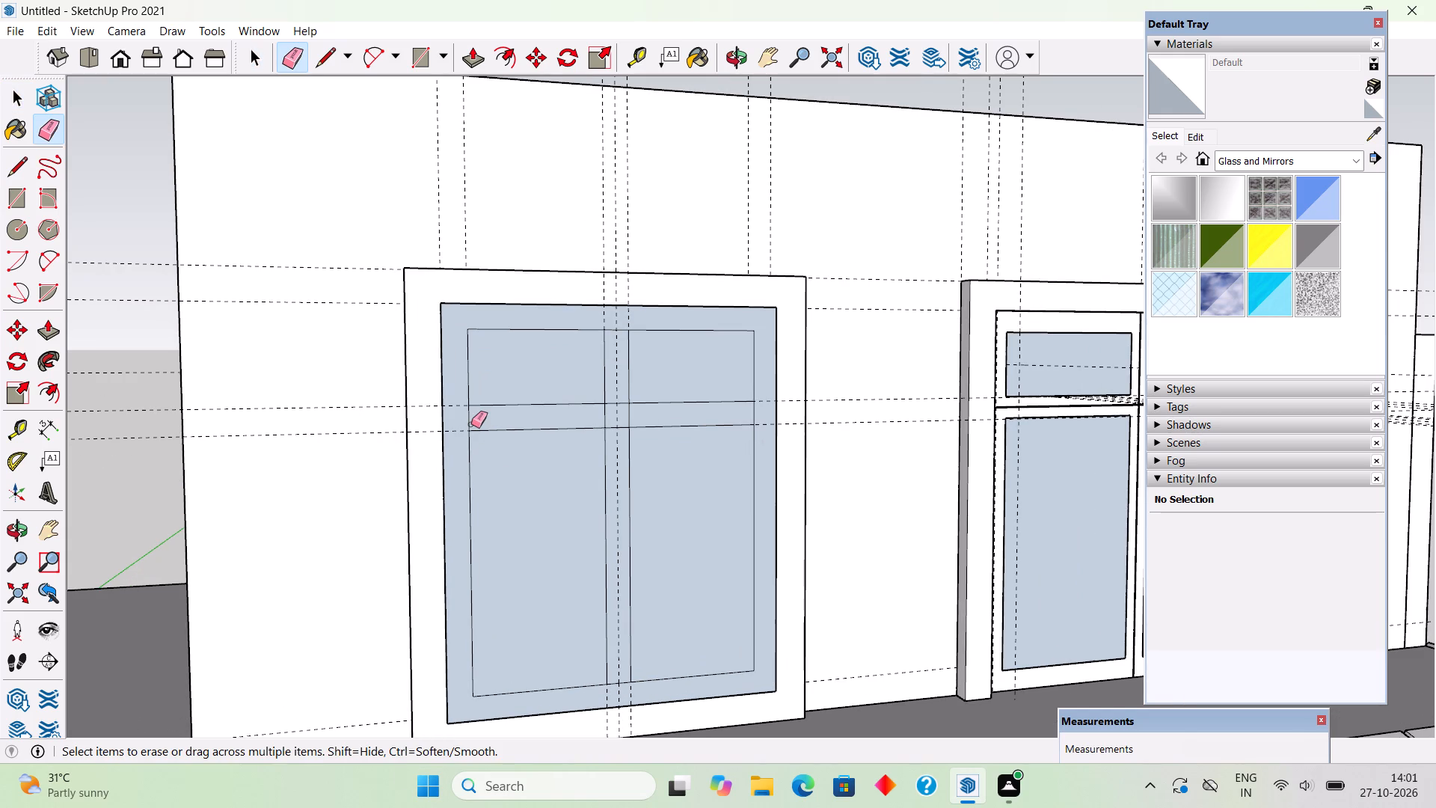
{"action": "left_click", "coordinate": [471, 424]}
{"action": "left_click", "coordinate": [467, 417]}
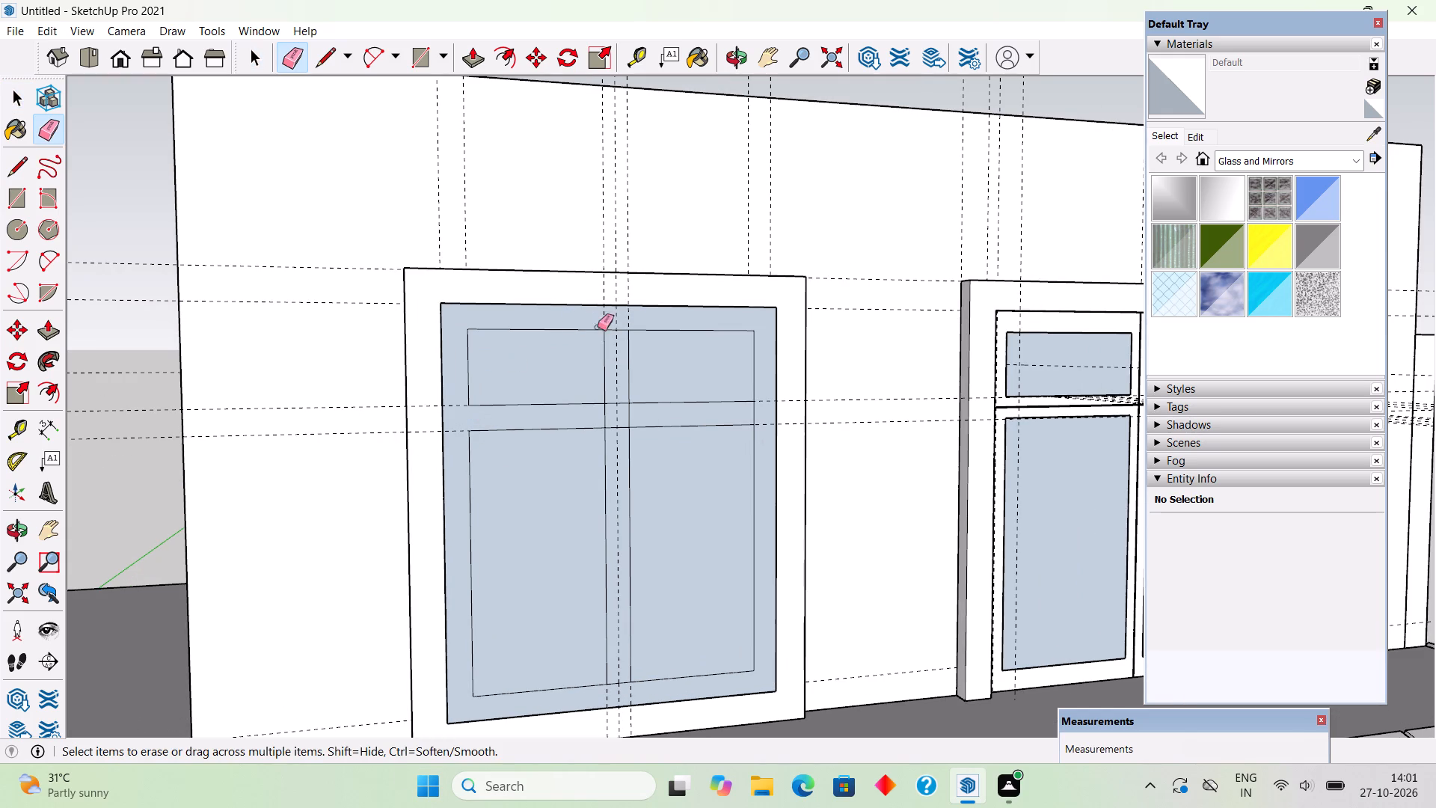
{"action": "left_click", "coordinate": [613, 328]}
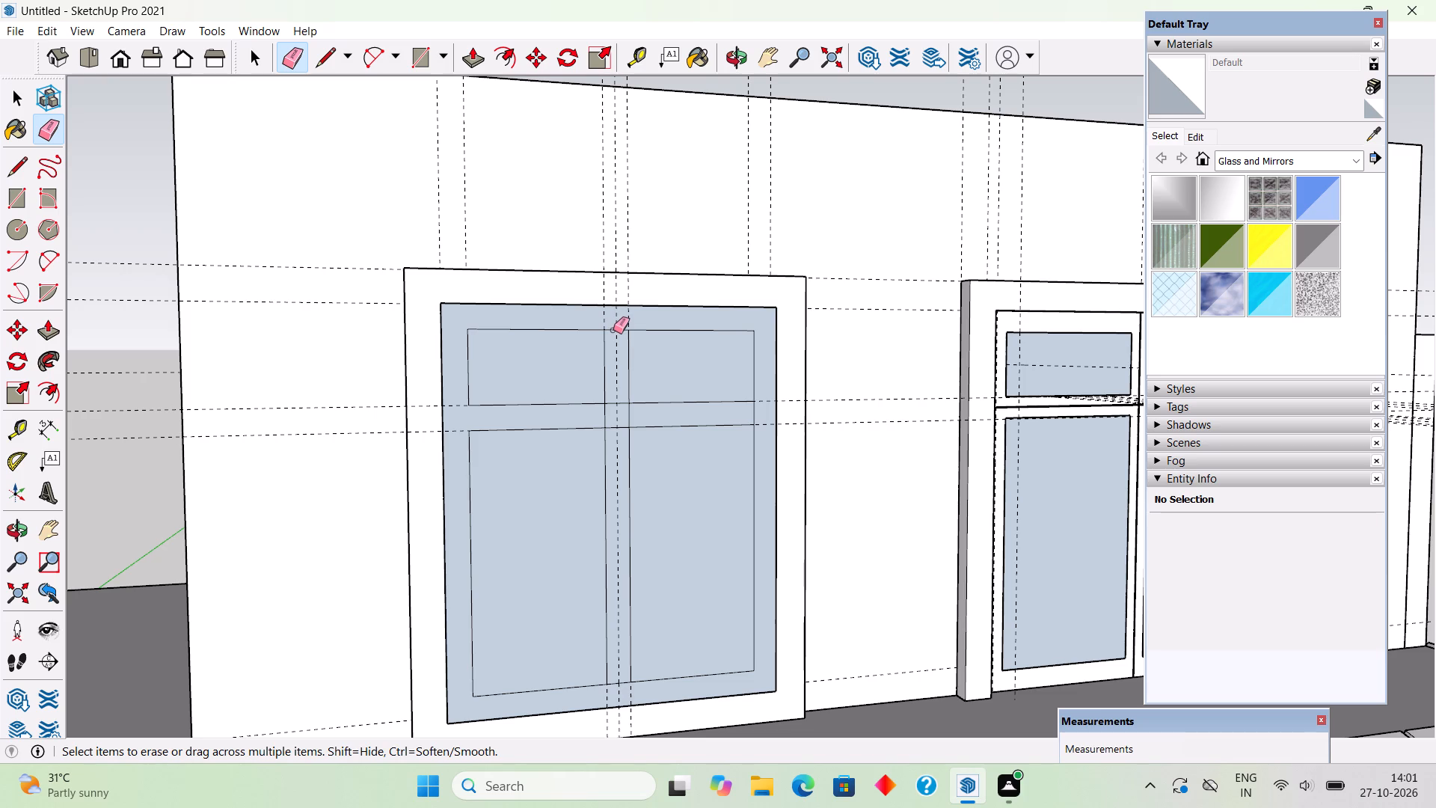
{"action": "left_click", "coordinate": [613, 330]}
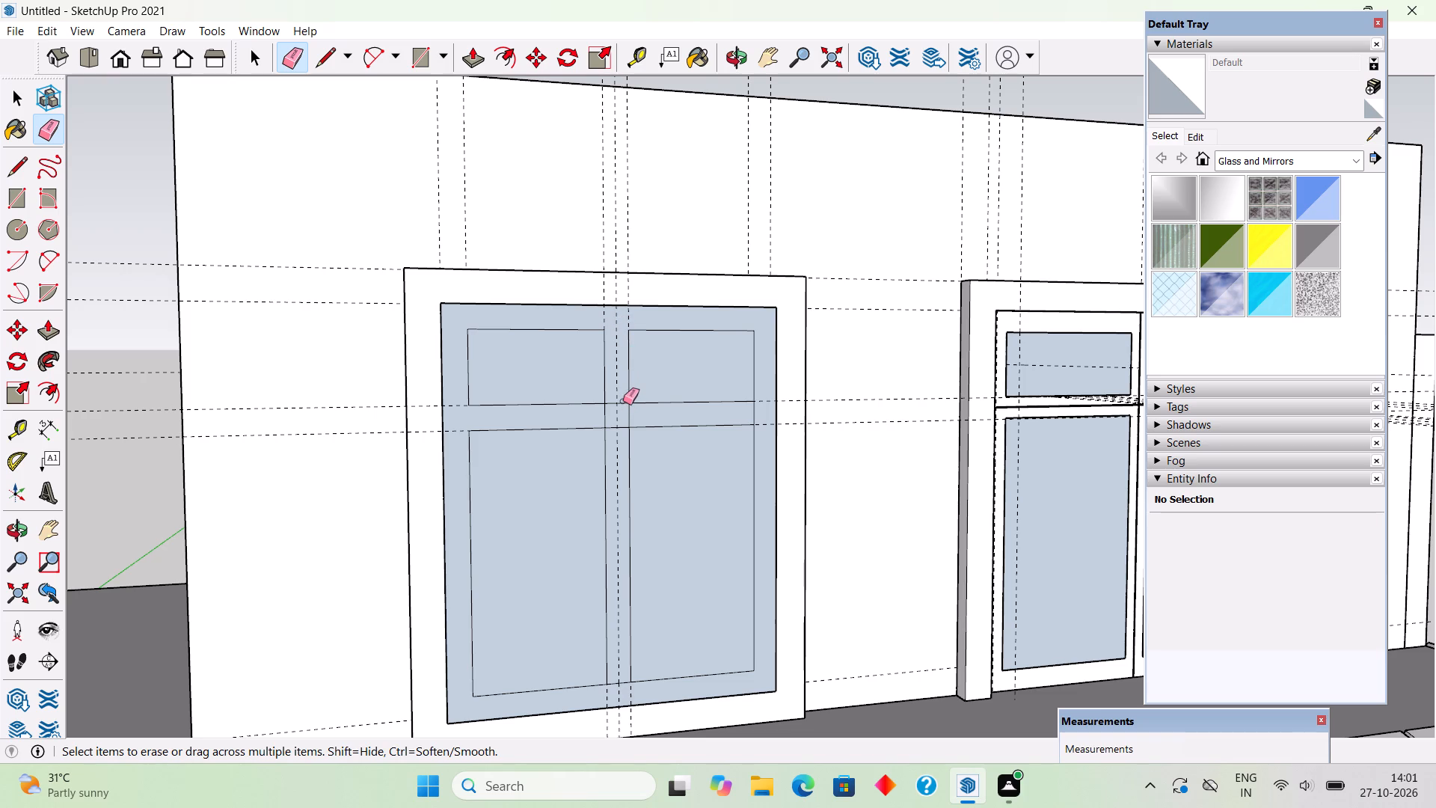
{"action": "left_click", "coordinate": [625, 403]}
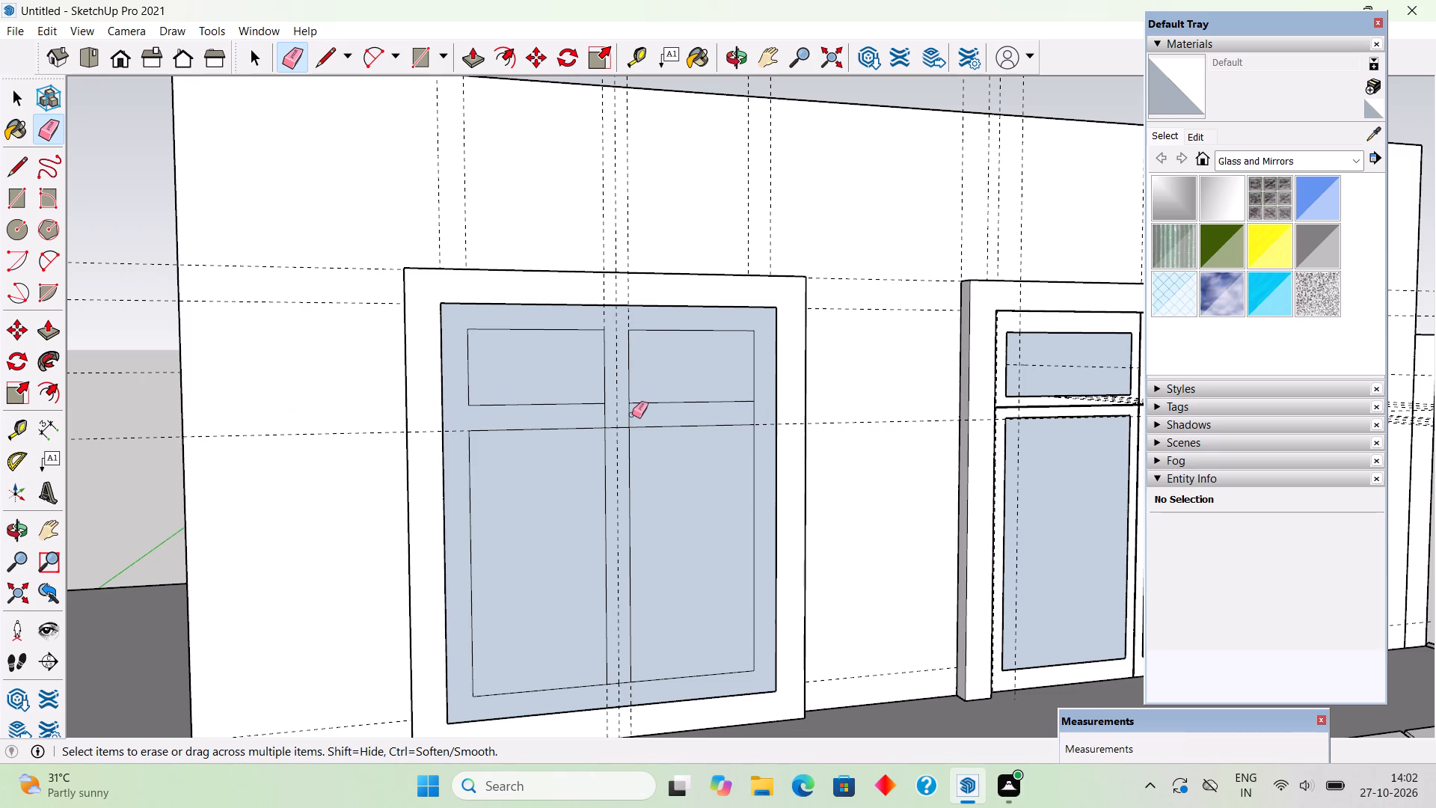
{"action": "left_click", "coordinate": [632, 414]}
{"action": "left_click", "coordinate": [628, 410]}
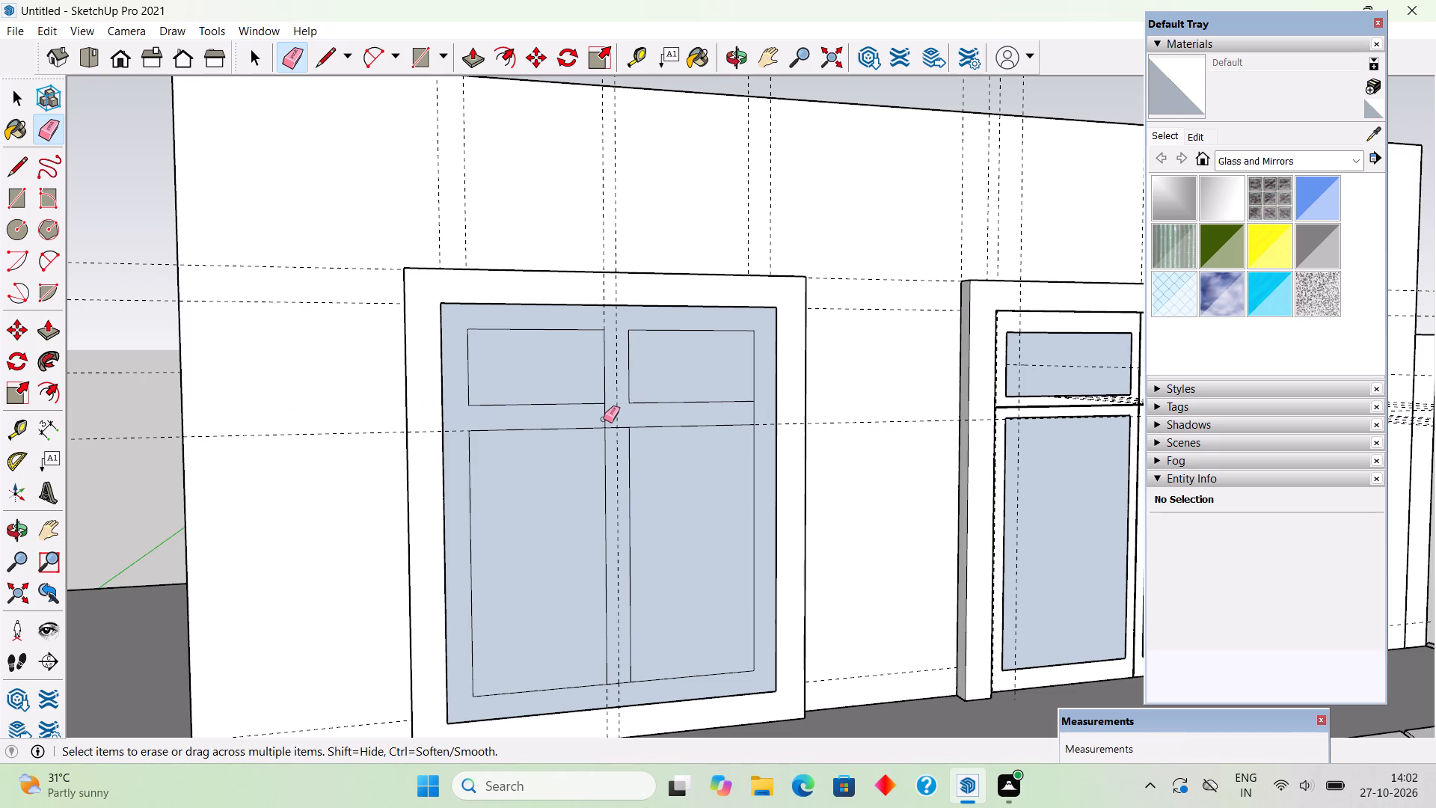
{"action": "left_click", "coordinate": [604, 419]}
{"action": "left_click", "coordinate": [616, 426]}
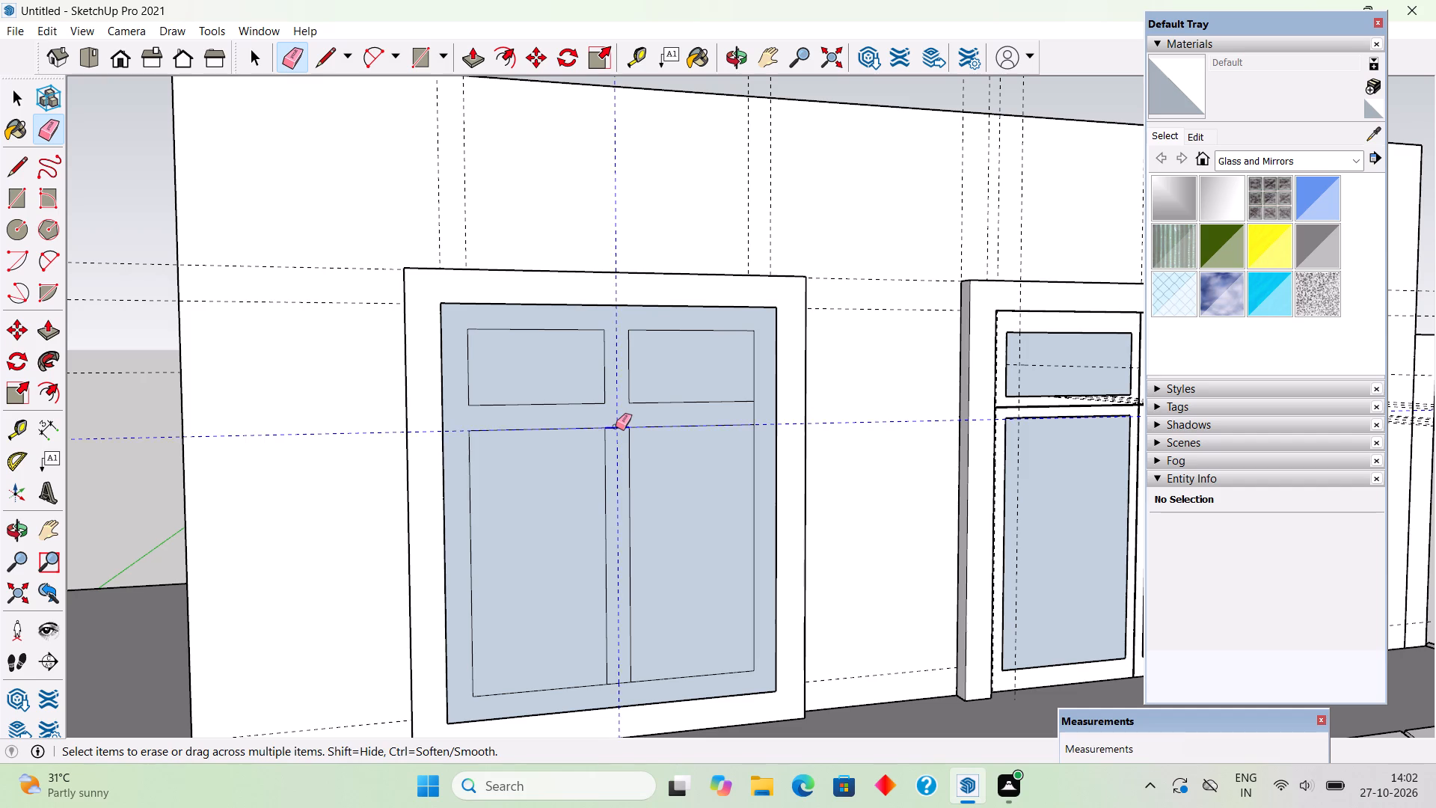
{"action": "left_click", "coordinate": [755, 414]}
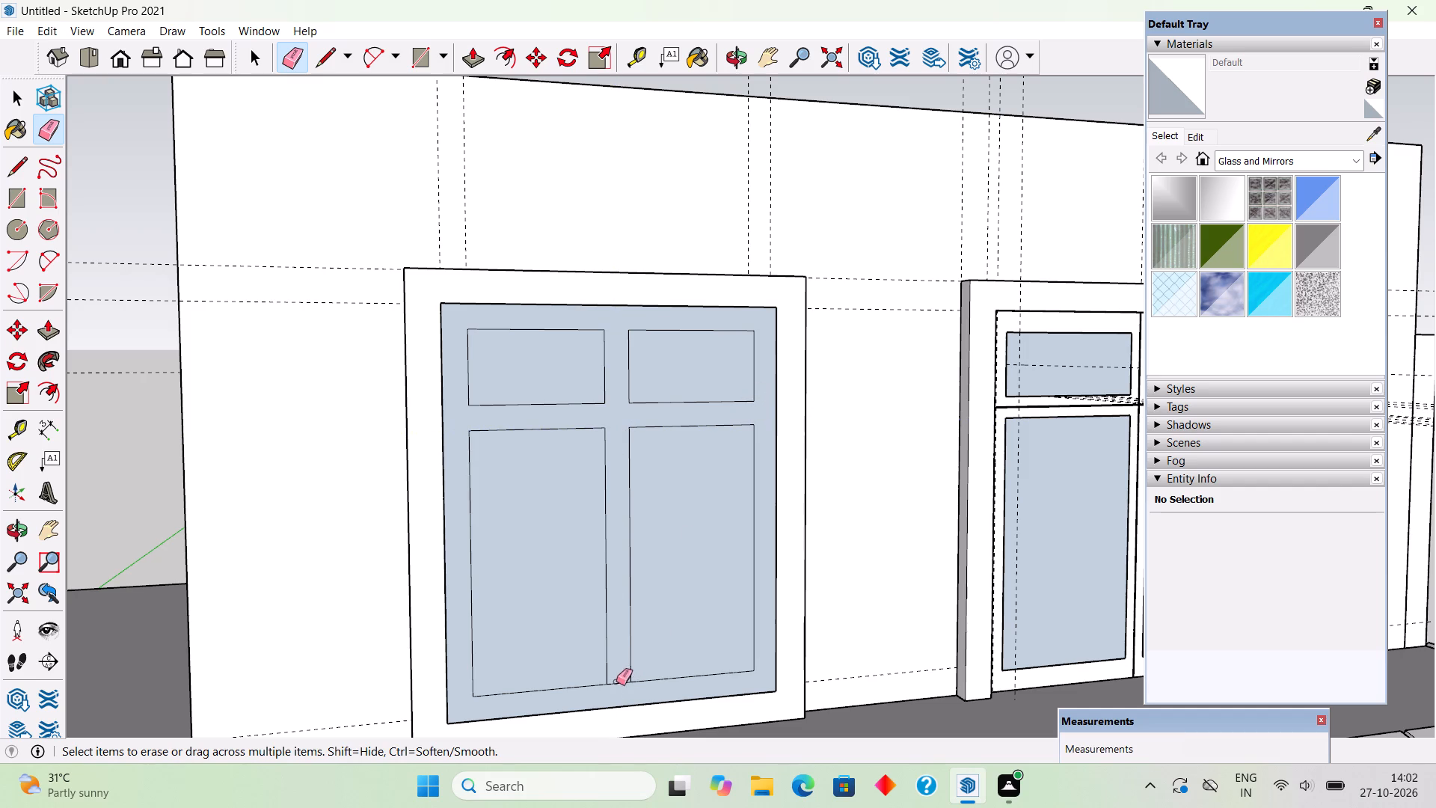
{"action": "left_click", "coordinate": [619, 682]}
{"action": "key", "text": "space"}
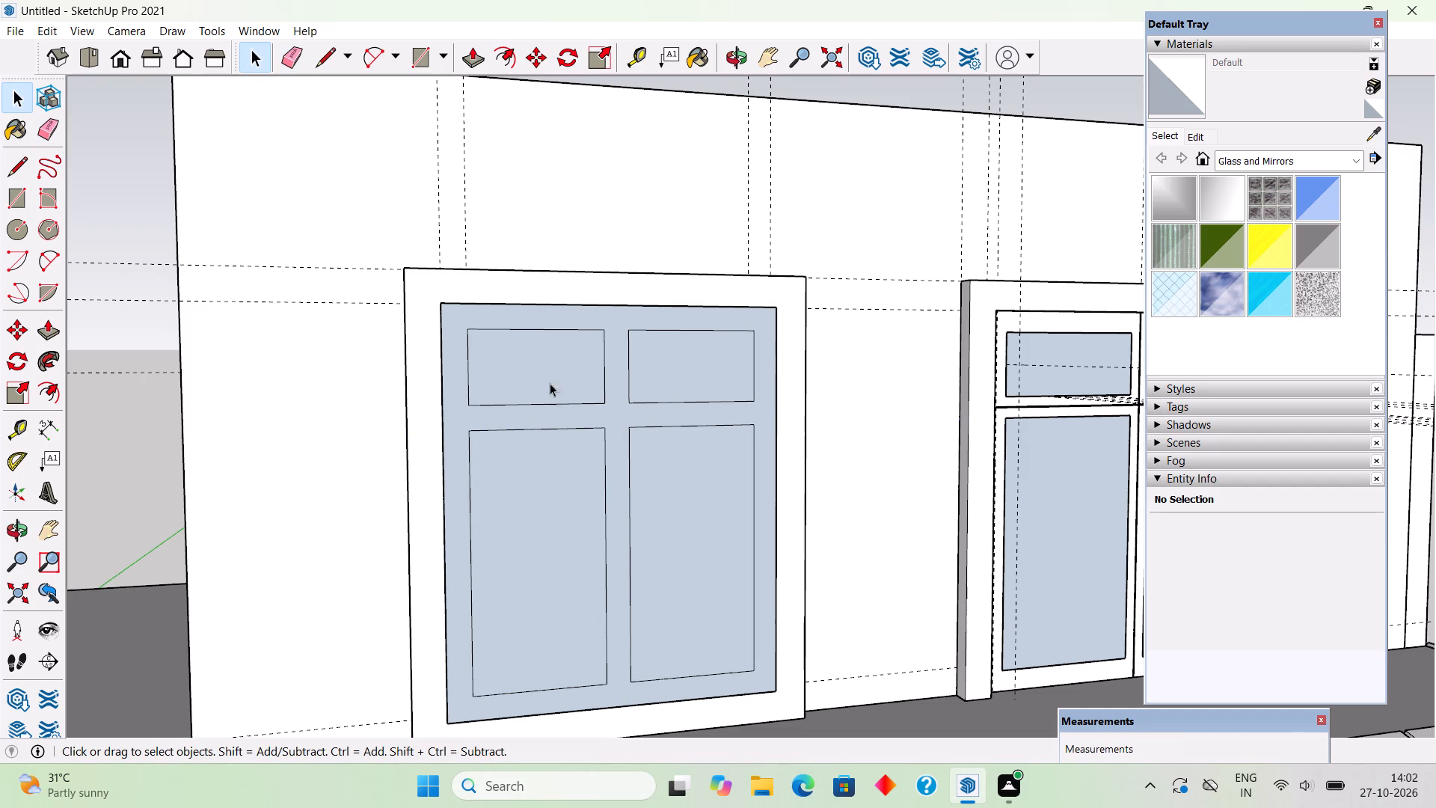
Delete the four pane faces of the second front window, leaving openings between the frame and grille bars.
{"action": "left_click", "coordinate": [550, 347]}
{"action": "key", "text": "Delete"}
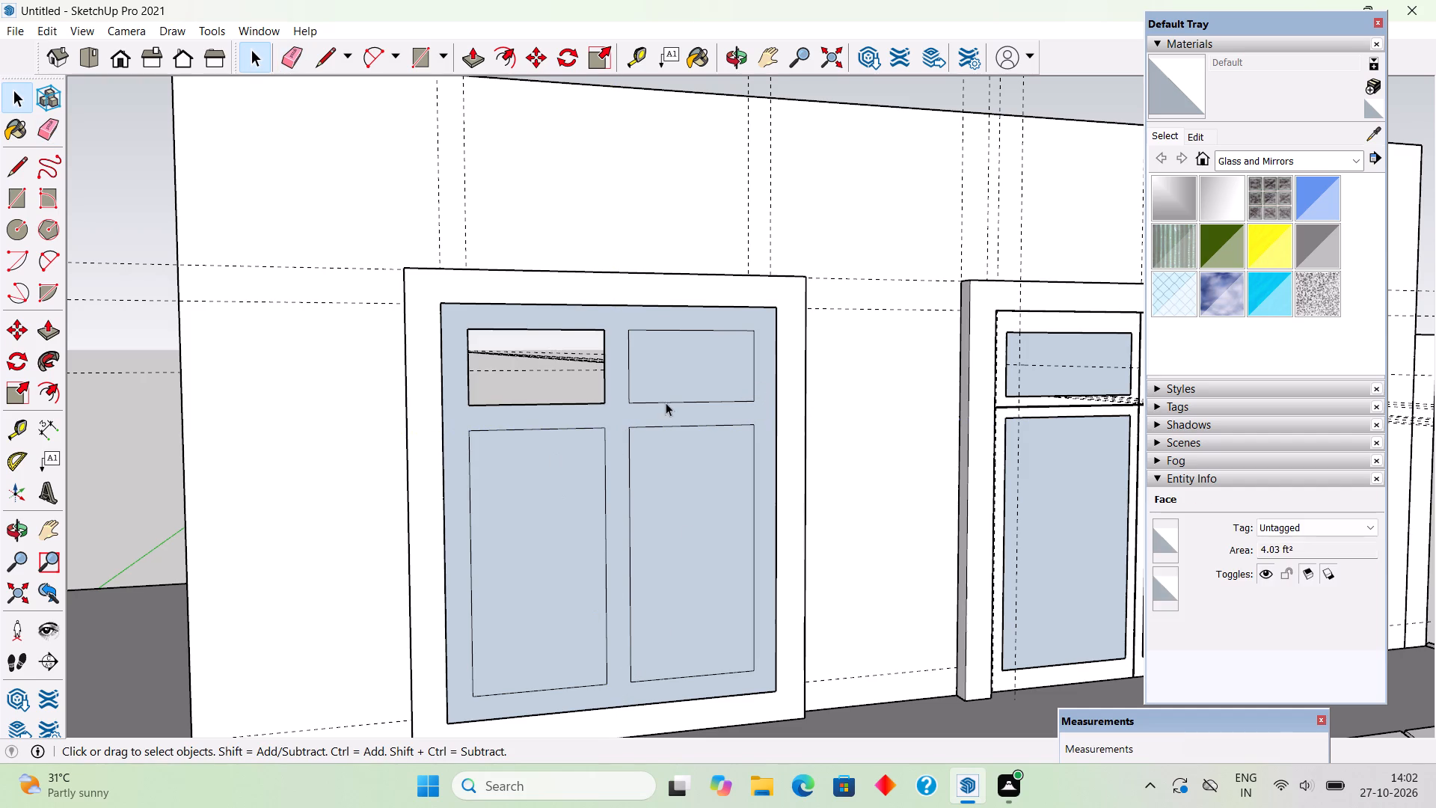
{"action": "left_click", "coordinate": [666, 391]}
{"action": "key", "text": "Delete"}
{"action": "left_click", "coordinate": [712, 579]}
{"action": "key", "text": "Delete"}
{"action": "left_click", "coordinate": [475, 594]}
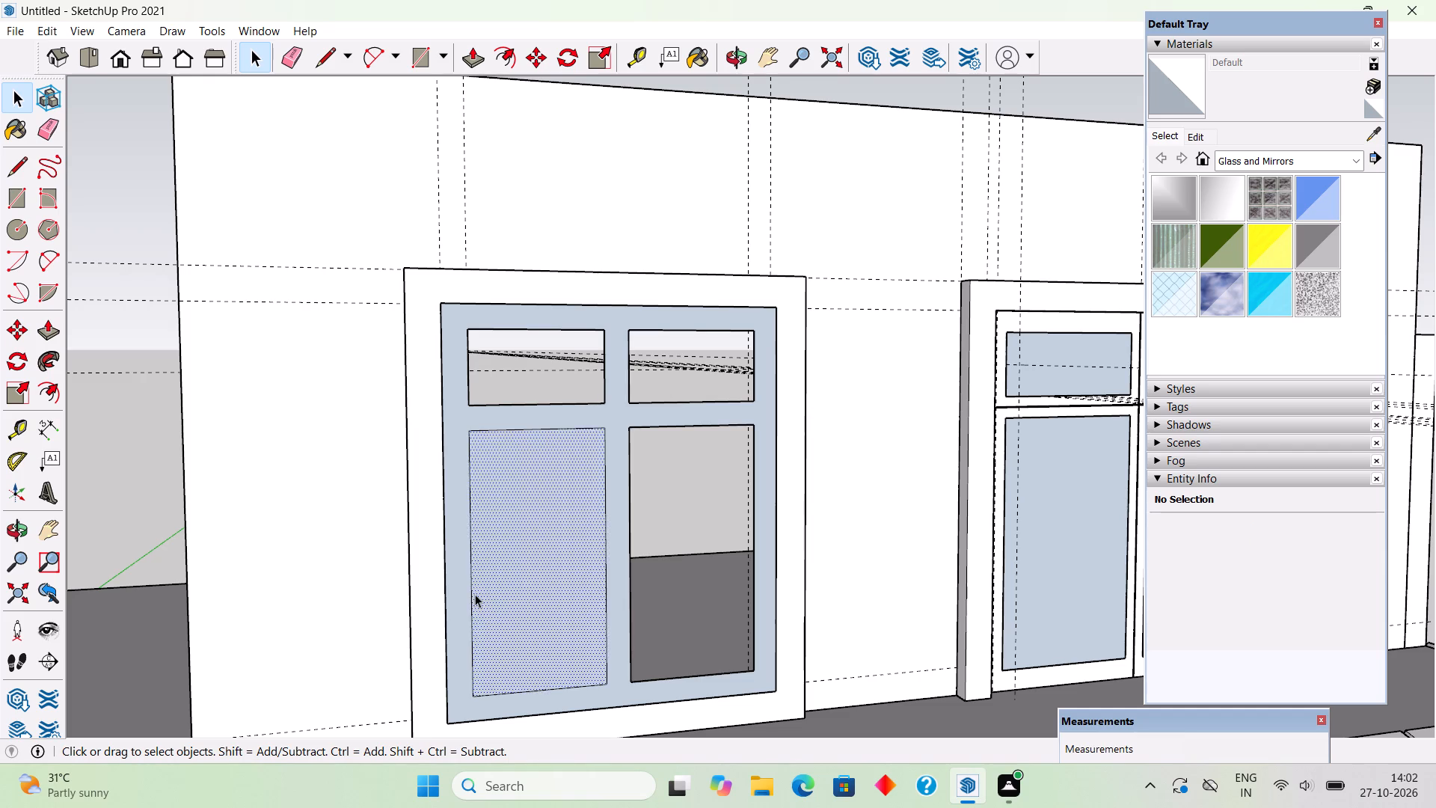
{"action": "key", "text": "Delete"}
Push/Pull the second window's inner frame and grille face outward 5".
{"action": "scroll", "coordinate": [622, 441], "scroll_direction": "down", "scroll_amount": 2}
{"action": "scroll", "coordinate": [673, 541], "scroll_direction": "down", "scroll_amount": 1}
{"action": "middle_click_drag", "start_coordinate": [726, 630], "coordinate": [770, 698]}
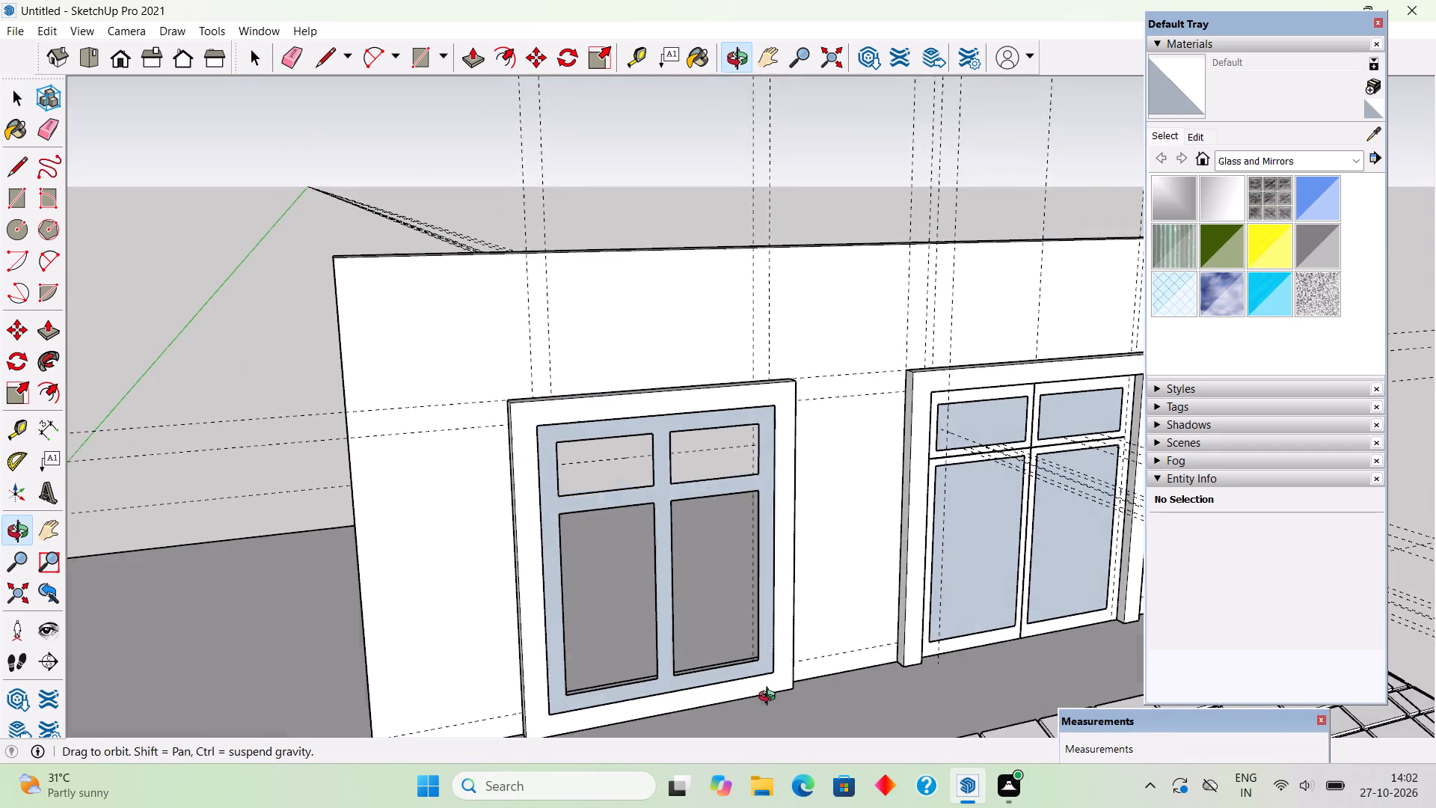
{"action": "middle_click_drag", "start_coordinate": [770, 698], "coordinate": [771, 699]}
{"action": "key", "text": "p"}
{"action": "left_click", "coordinate": [768, 658]}
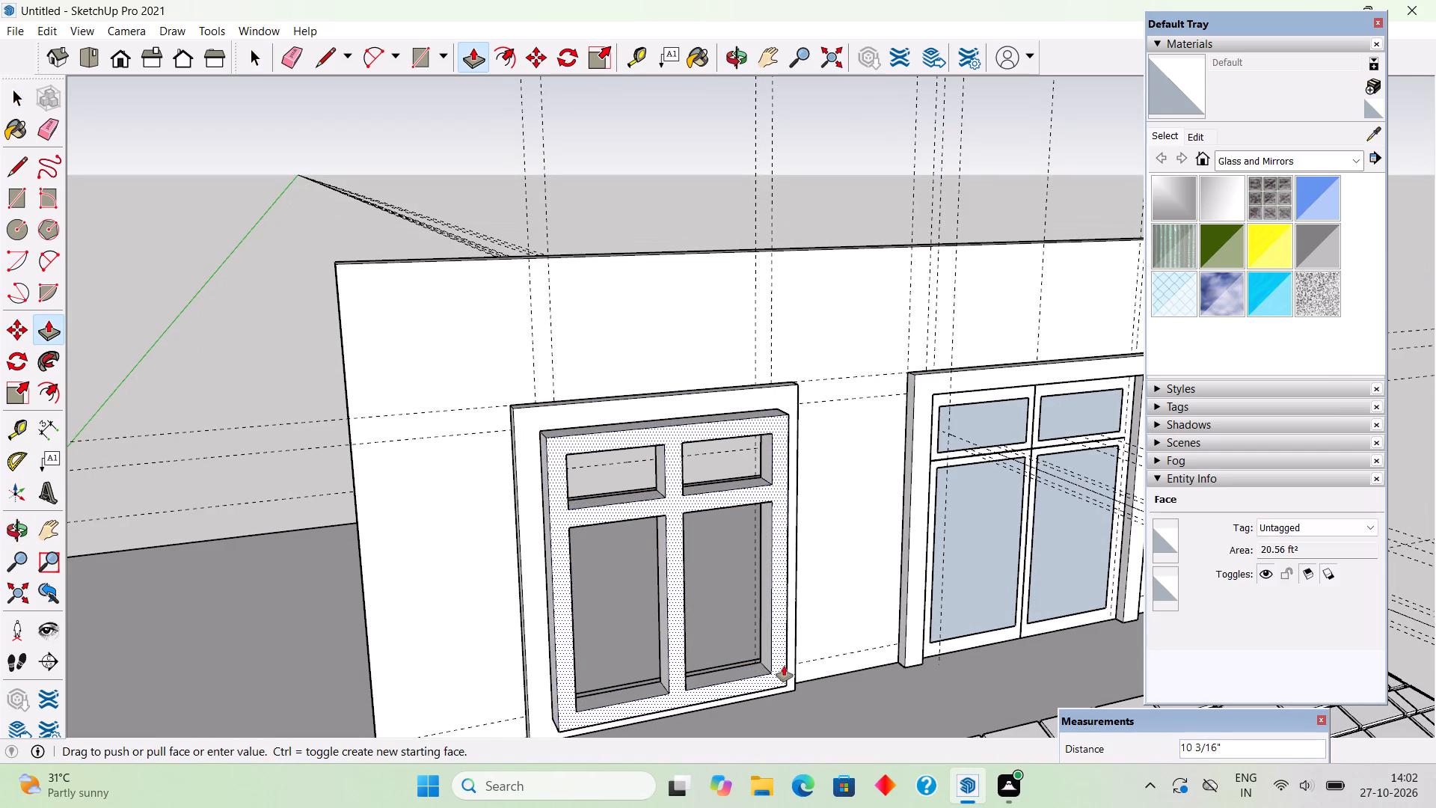
{"action": "key", "text": "4"}
{"action": "key", "text": "BackSpace"}
{"action": "type", "text": "5\""}
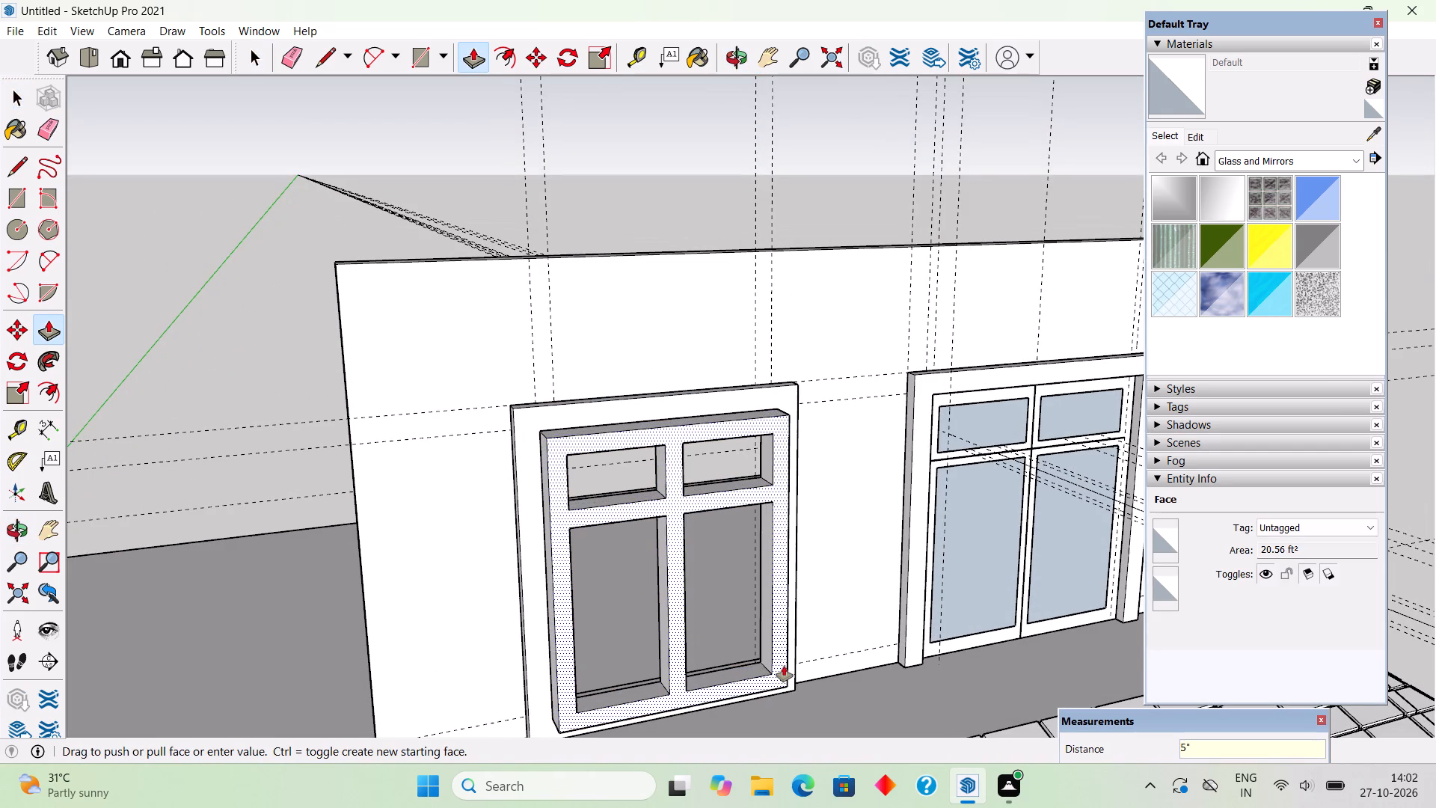
{"action": "key", "text": "Return"}
Make a group of the whole extruded inner frame with its grille bars.
{"action": "key", "text": "space"}
{"action": "triple_click", "coordinate": [779, 666]}
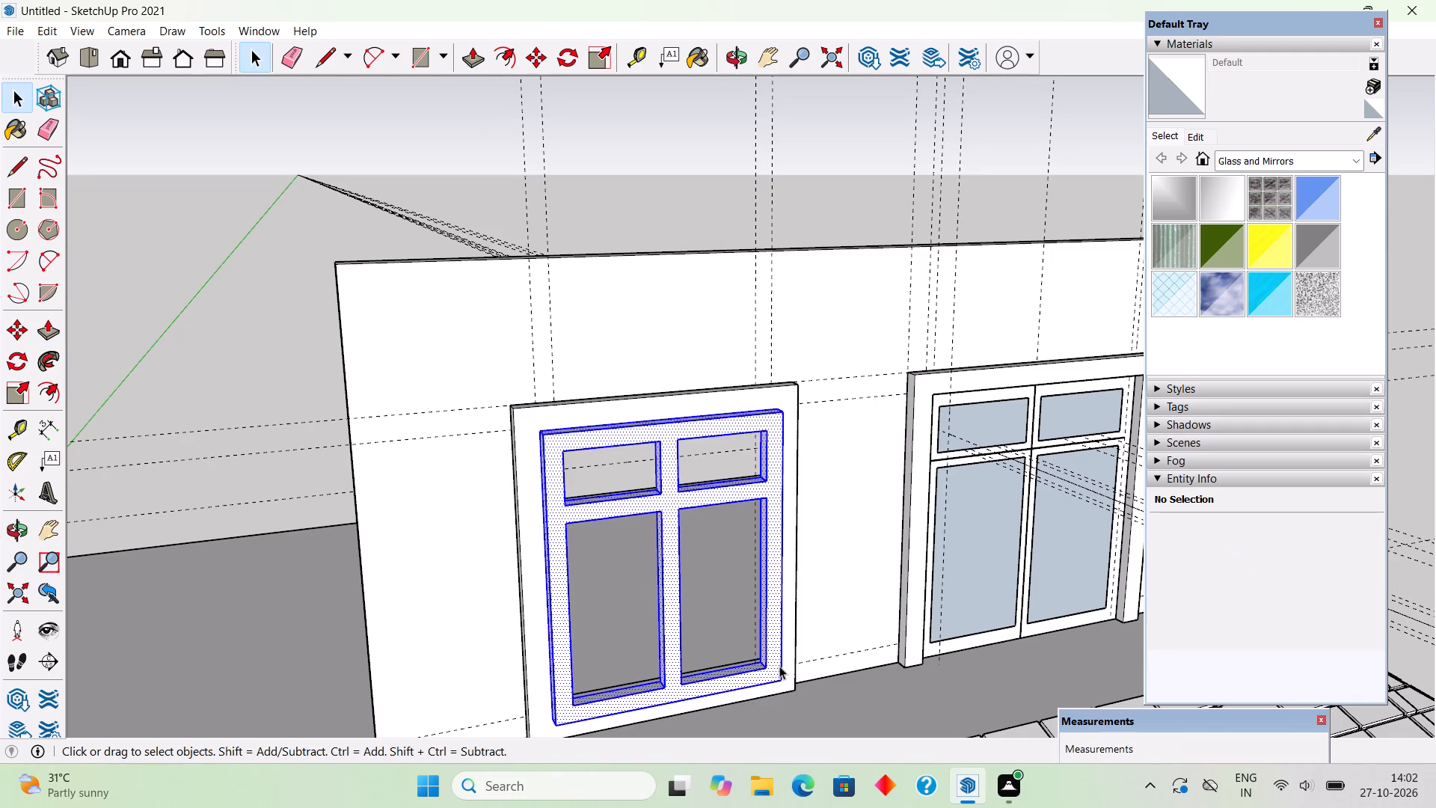
{"action": "right_click", "coordinate": [779, 666]}
{"action": "left_click", "coordinate": [882, 535]}
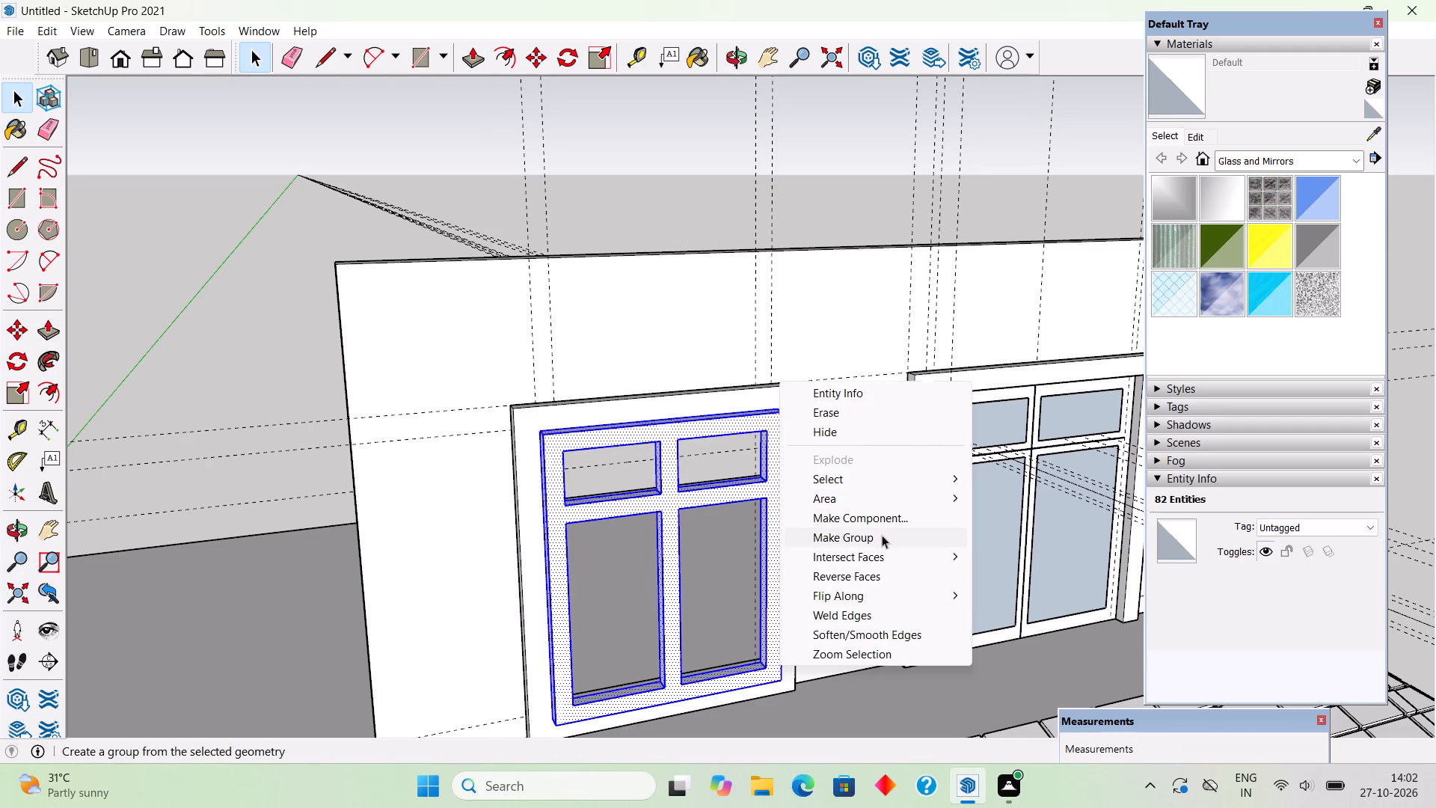
{"action": "left_click", "coordinate": [838, 184]}
Move the grouped inner frame straight back into the wall opening so it sits recessed inside the outer frame.
{"action": "middle_click_drag", "start_coordinate": [729, 630], "coordinate": [755, 578]}
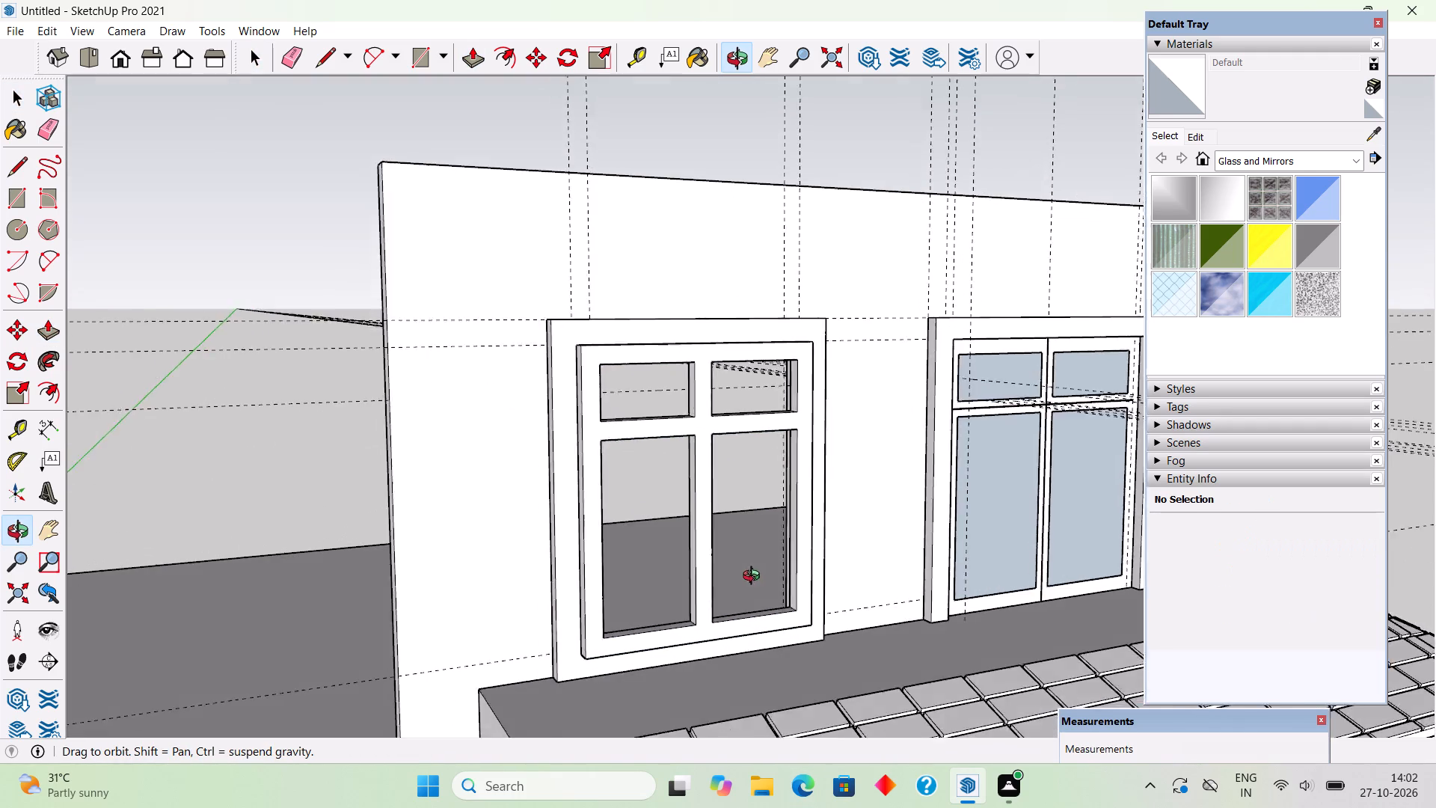
{"action": "middle_click_drag", "start_coordinate": [755, 578], "coordinate": [794, 596]}
{"action": "scroll", "coordinate": [800, 602], "scroll_direction": "up", "scroll_amount": 2}
{"action": "middle_click_drag", "start_coordinate": [795, 603], "coordinate": [690, 523]}
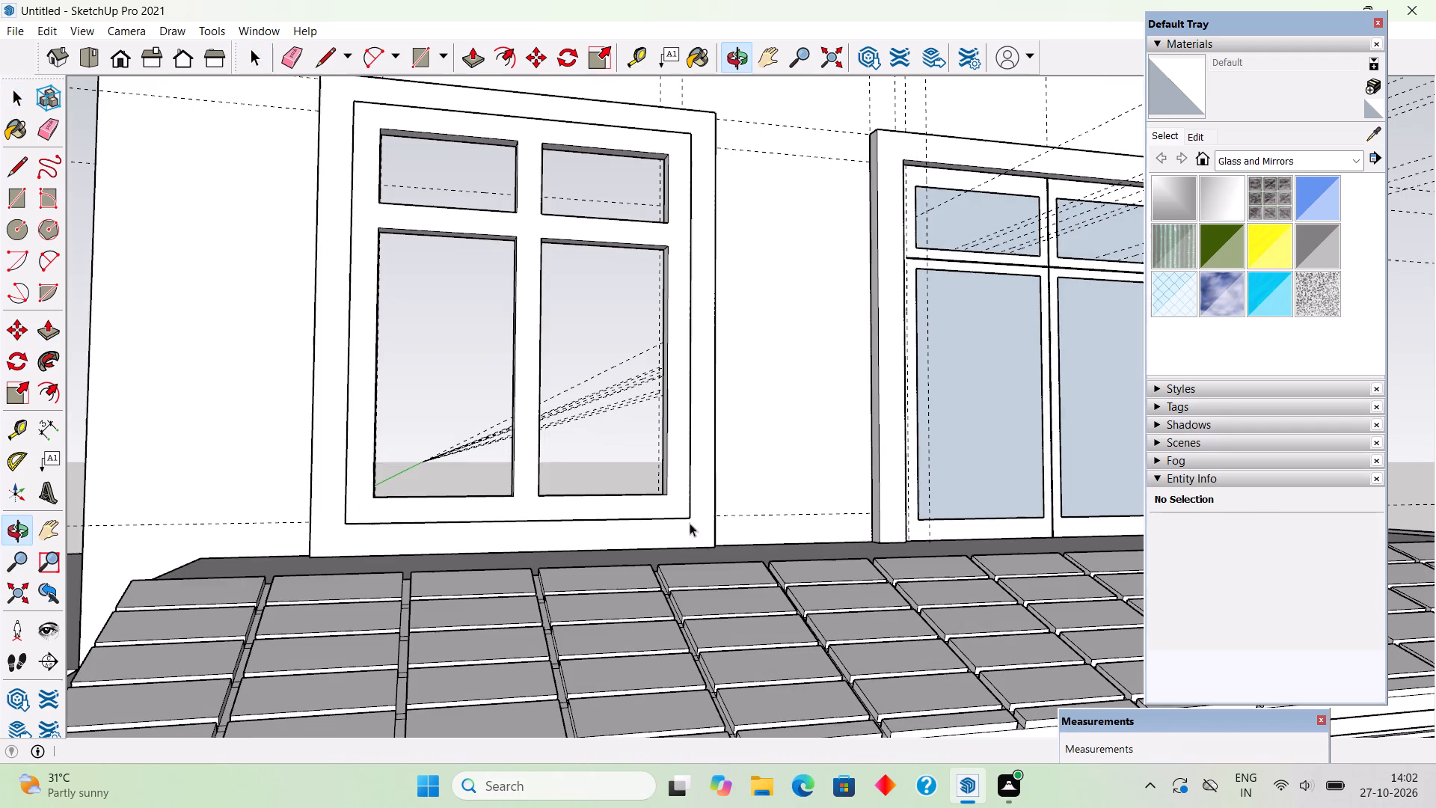
{"action": "scroll", "coordinate": [1203, 425], "scroll_direction": "up", "scroll_amount": 4}
{"action": "scroll", "coordinate": [1028, 490], "scroll_direction": "up", "scroll_amount": 13}
{"action": "middle_click_drag", "start_coordinate": [642, 548], "coordinate": [589, 543]}
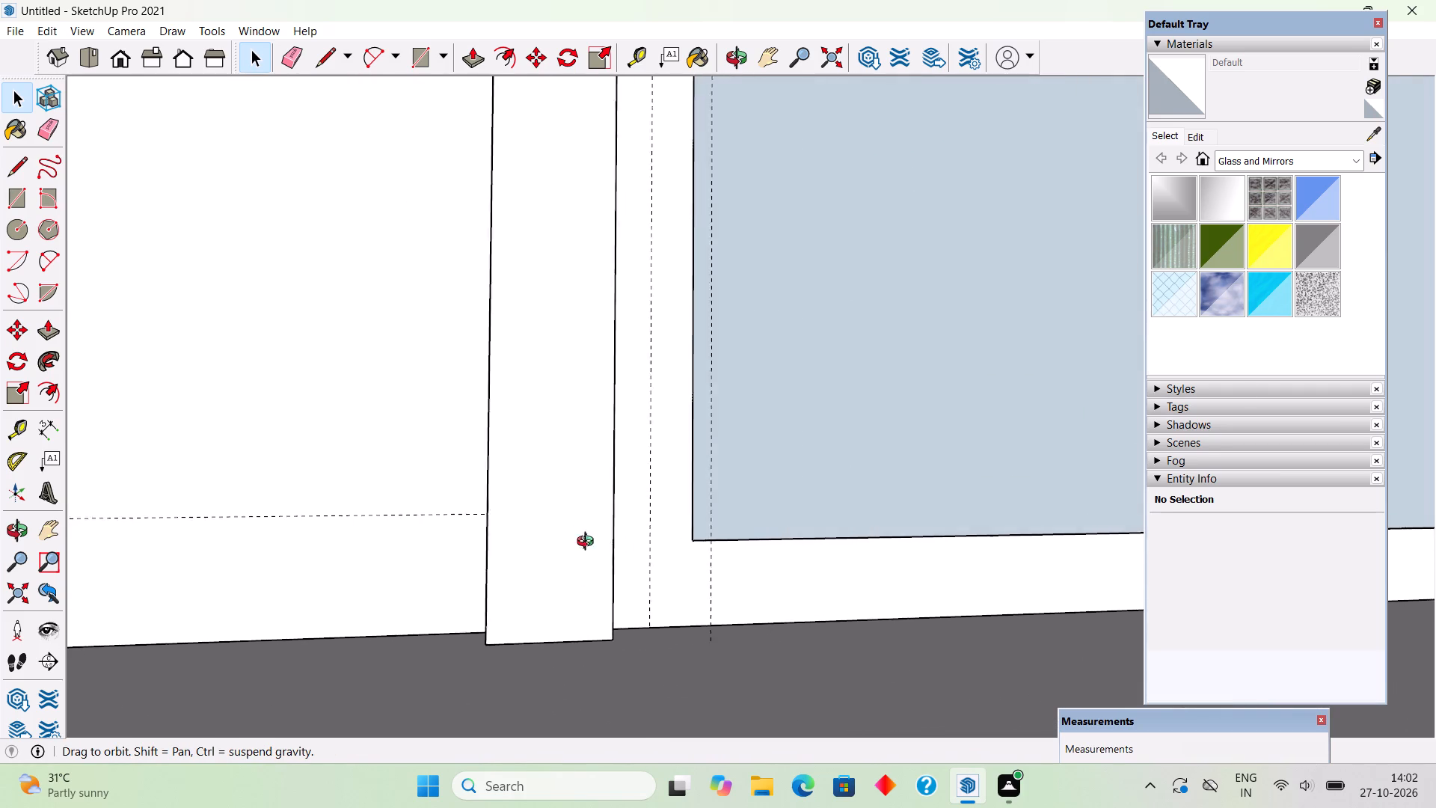
{"action": "middle_click_drag", "start_coordinate": [589, 543], "coordinate": [967, 548]}
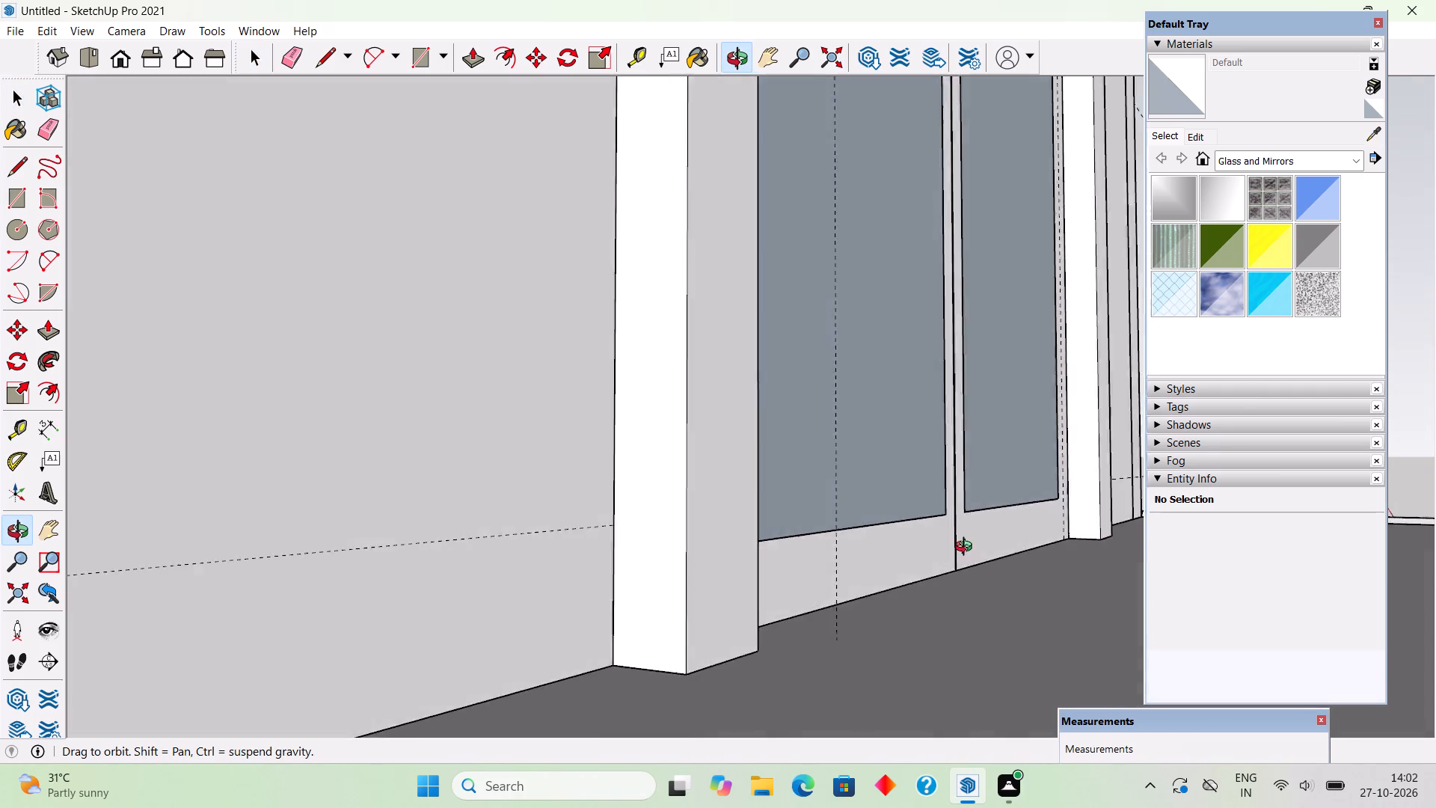
{"action": "middle_click_drag", "start_coordinate": [967, 548], "coordinate": [828, 527]}
{"action": "scroll", "coordinate": [828, 527], "scroll_direction": "down", "scroll_amount": 8}
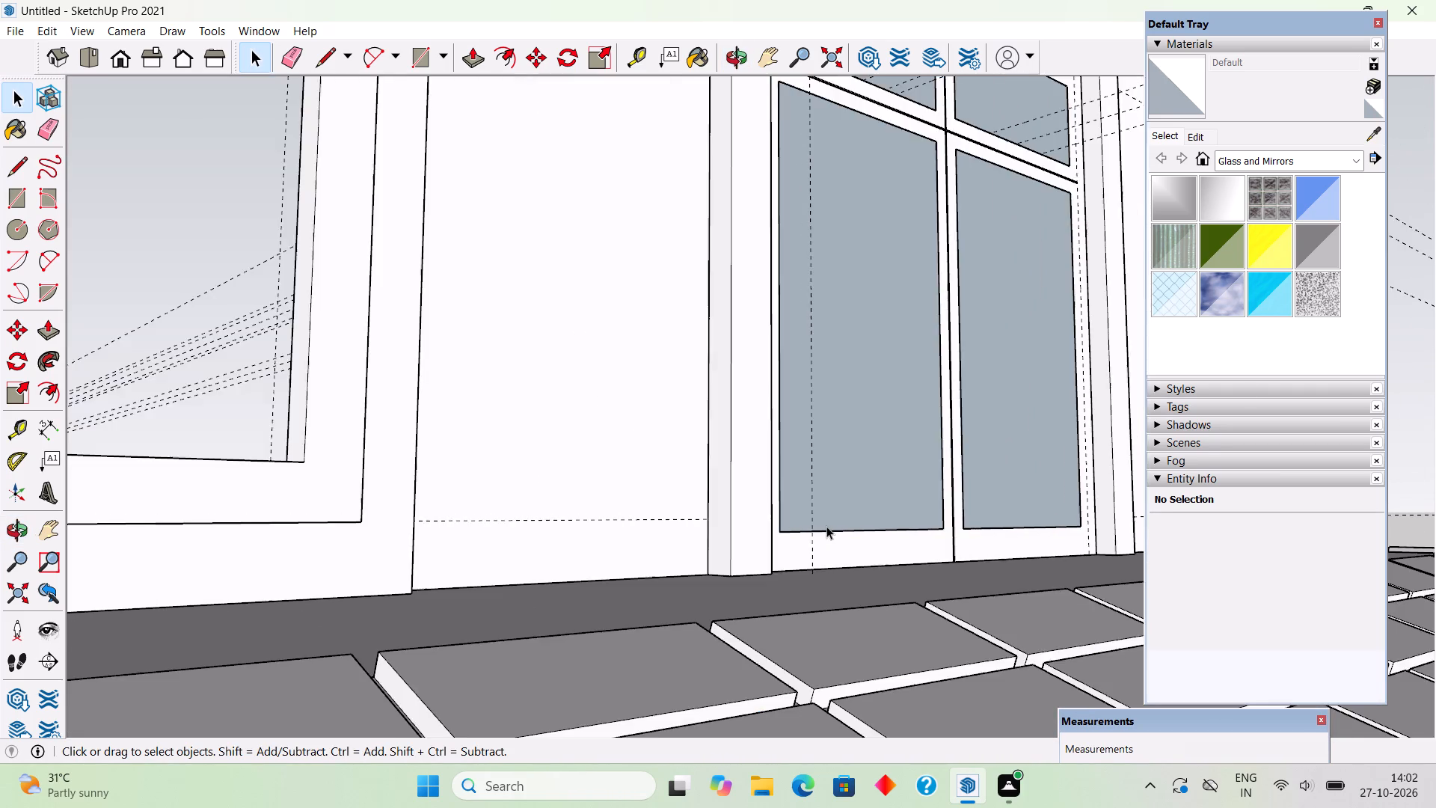
{"action": "scroll", "coordinate": [826, 526], "scroll_direction": "down", "scroll_amount": 9}
{"action": "middle_click_drag", "start_coordinate": [533, 471], "coordinate": [561, 595]}
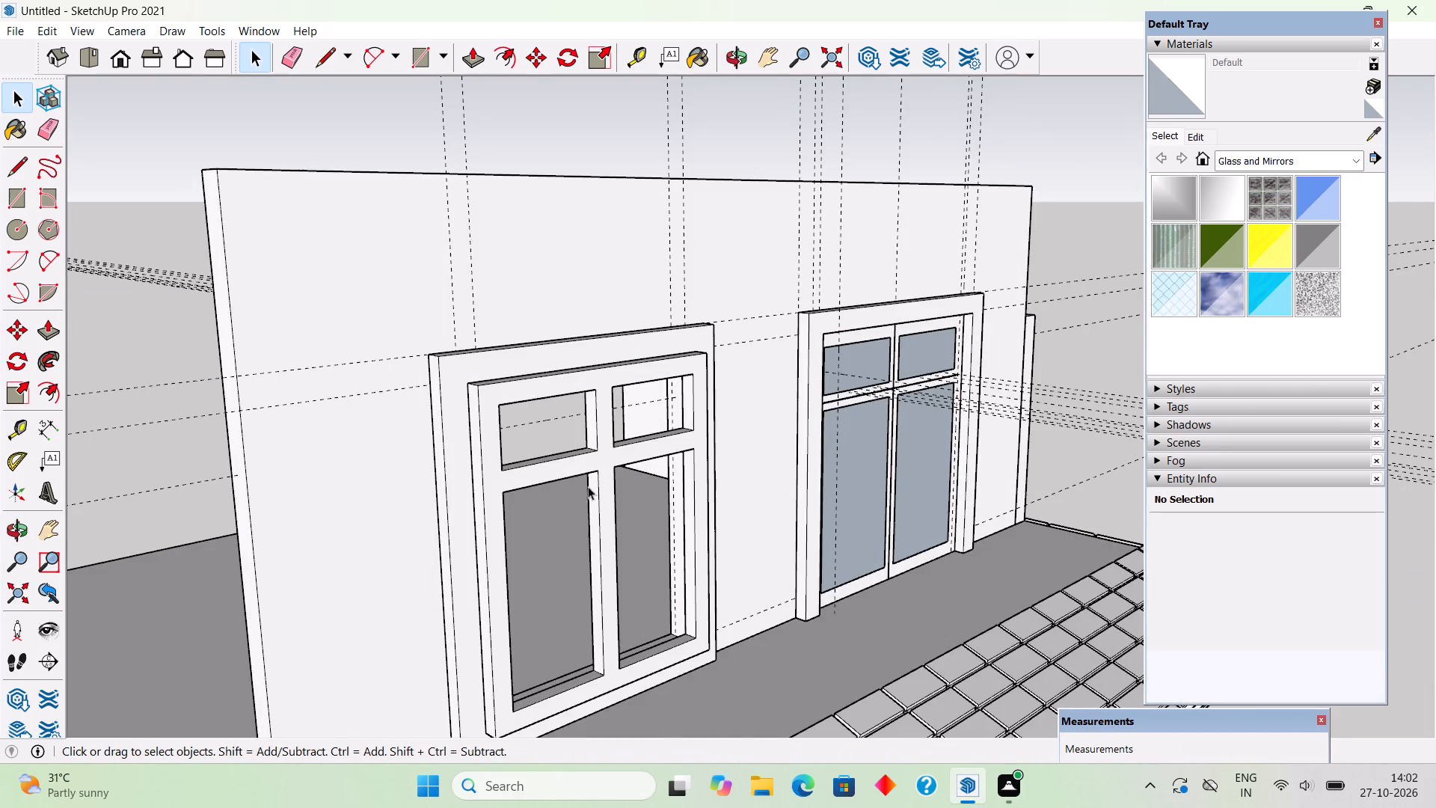
{"action": "scroll", "coordinate": [586, 459], "scroll_direction": "down", "scroll_amount": 4}
{"action": "scroll", "coordinate": [630, 630], "scroll_direction": "up", "scroll_amount": 8}
{"action": "left_click", "coordinate": [590, 607]}
{"action": "middle_click_drag", "start_coordinate": [716, 649], "coordinate": [738, 656]}
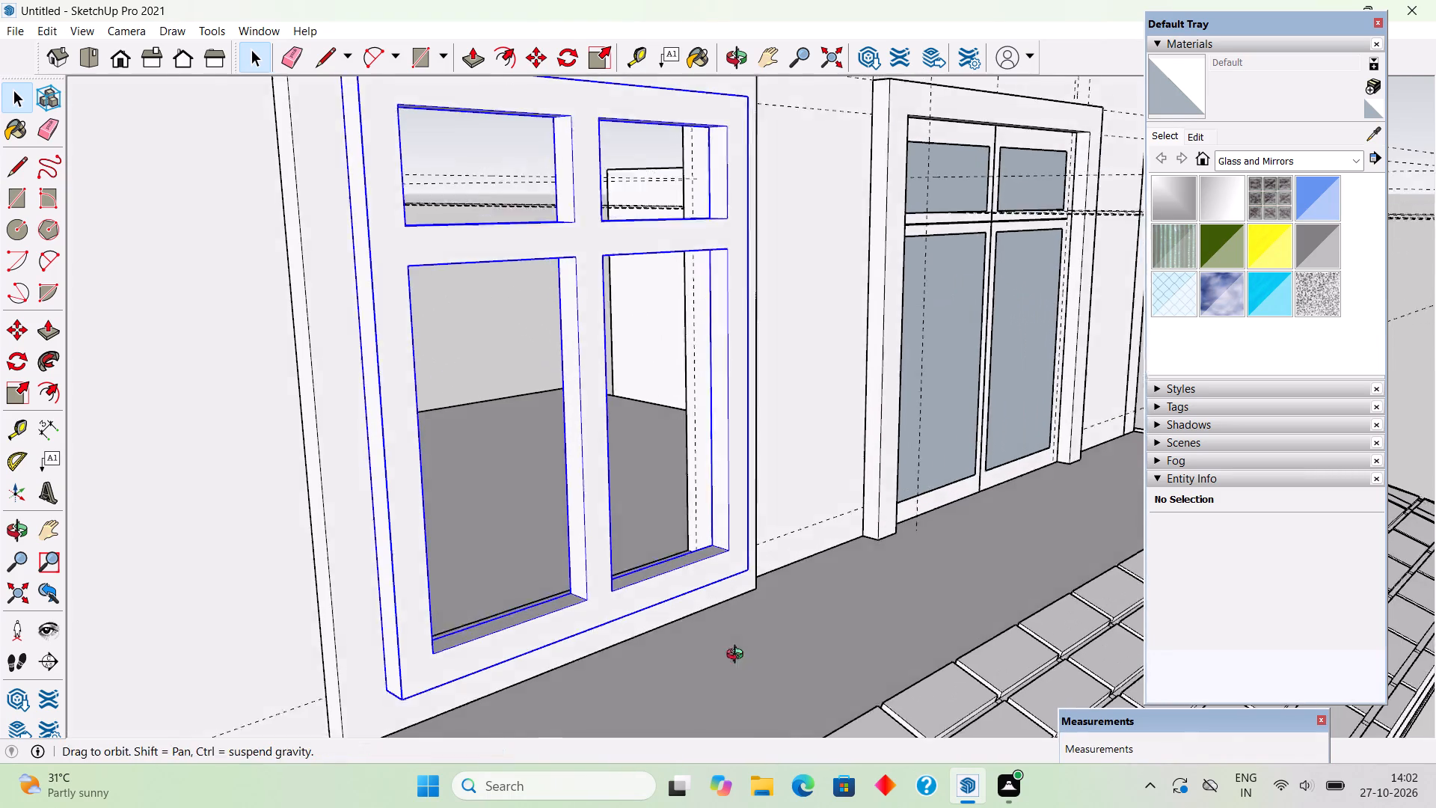
{"action": "middle_click_drag", "start_coordinate": [738, 656], "coordinate": [863, 713]}
{"action": "scroll", "coordinate": [914, 578], "scroll_direction": "up", "scroll_amount": 5}
{"action": "middle_click_drag", "start_coordinate": [841, 630], "coordinate": [752, 638]}
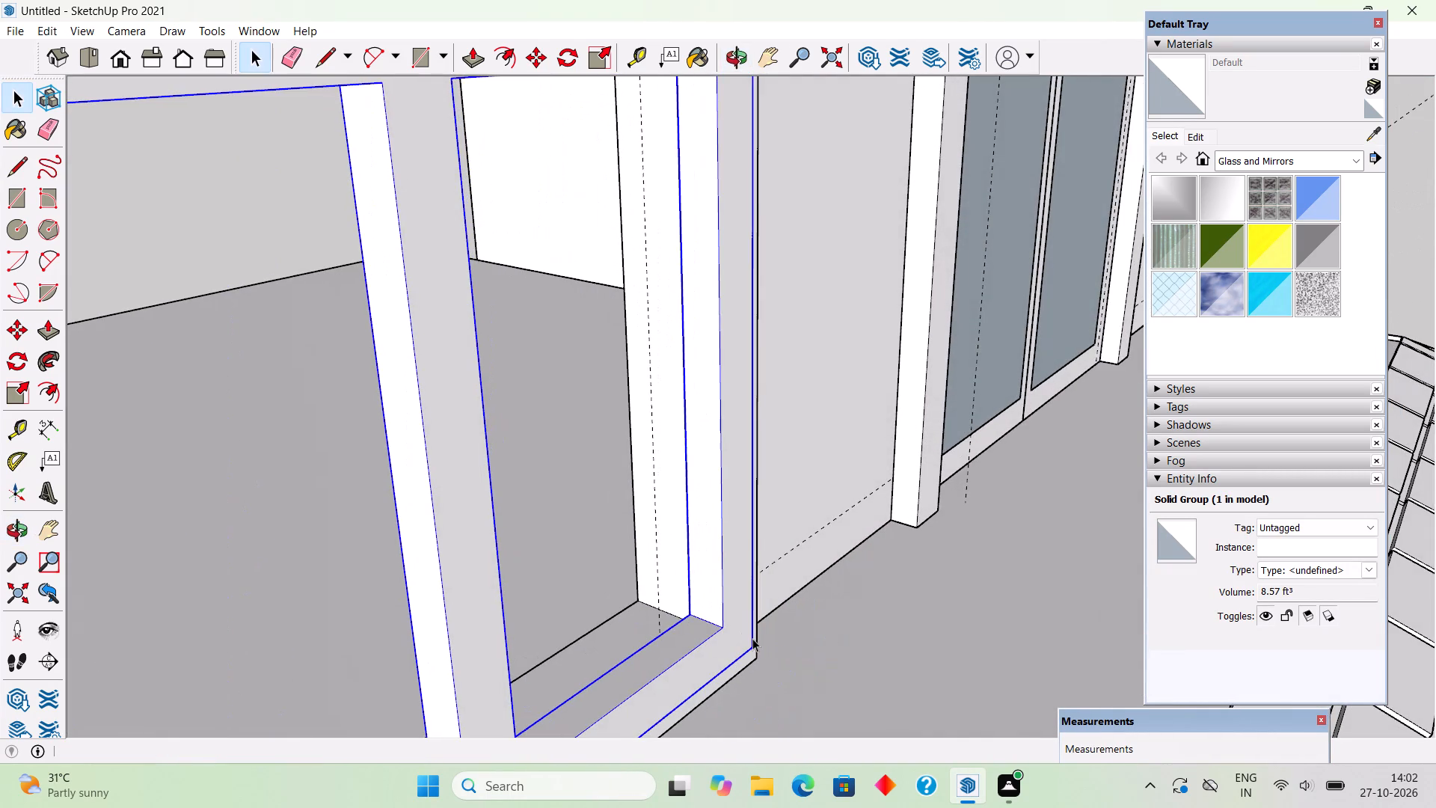
{"action": "key", "text": "space"}
{"action": "key", "text": "m"}
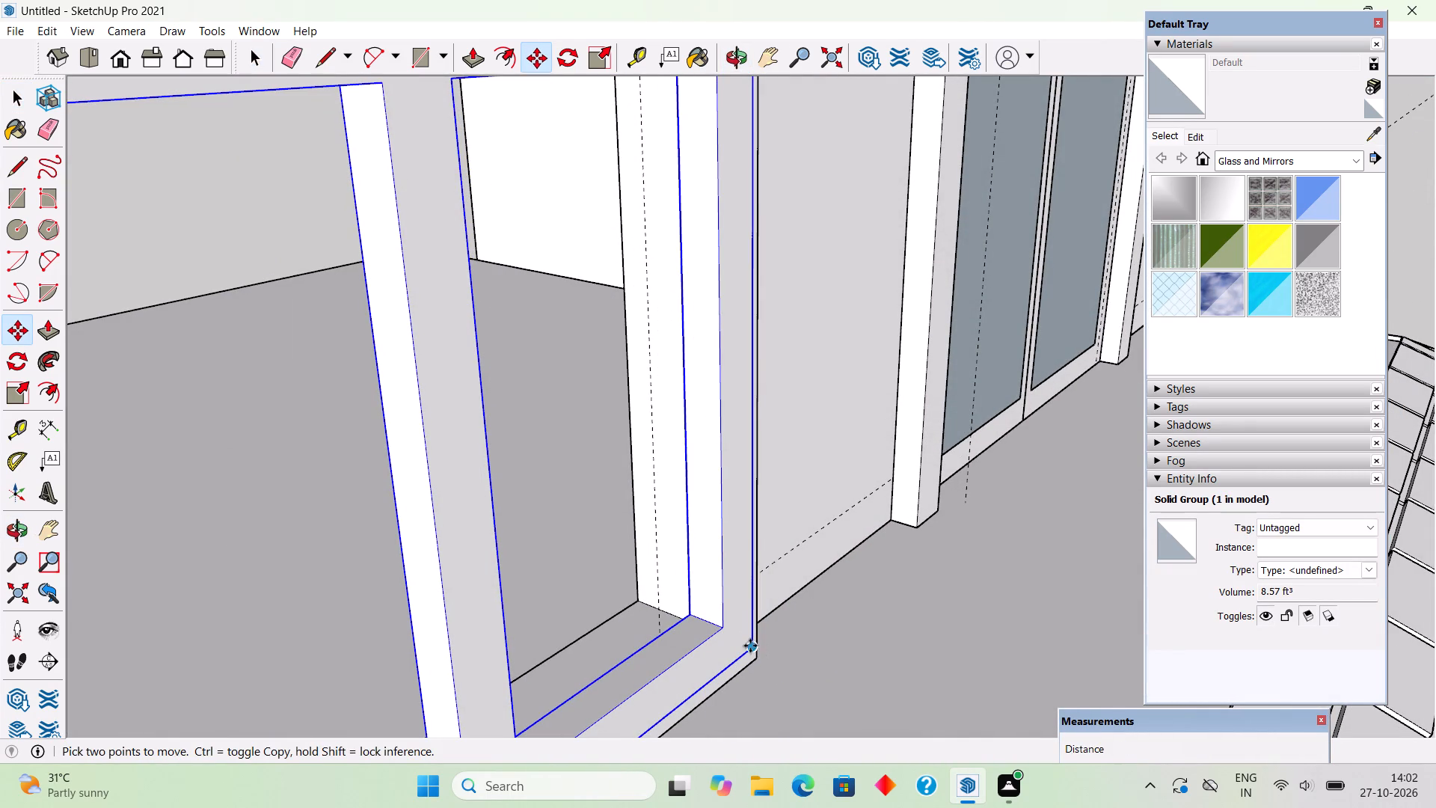
{"action": "left_click", "coordinate": [750, 645]}
{"action": "left_click", "coordinate": [695, 620]}
{"action": "scroll", "coordinate": [695, 620], "scroll_direction": "down", "scroll_amount": 13}
{"action": "key", "text": "space"}
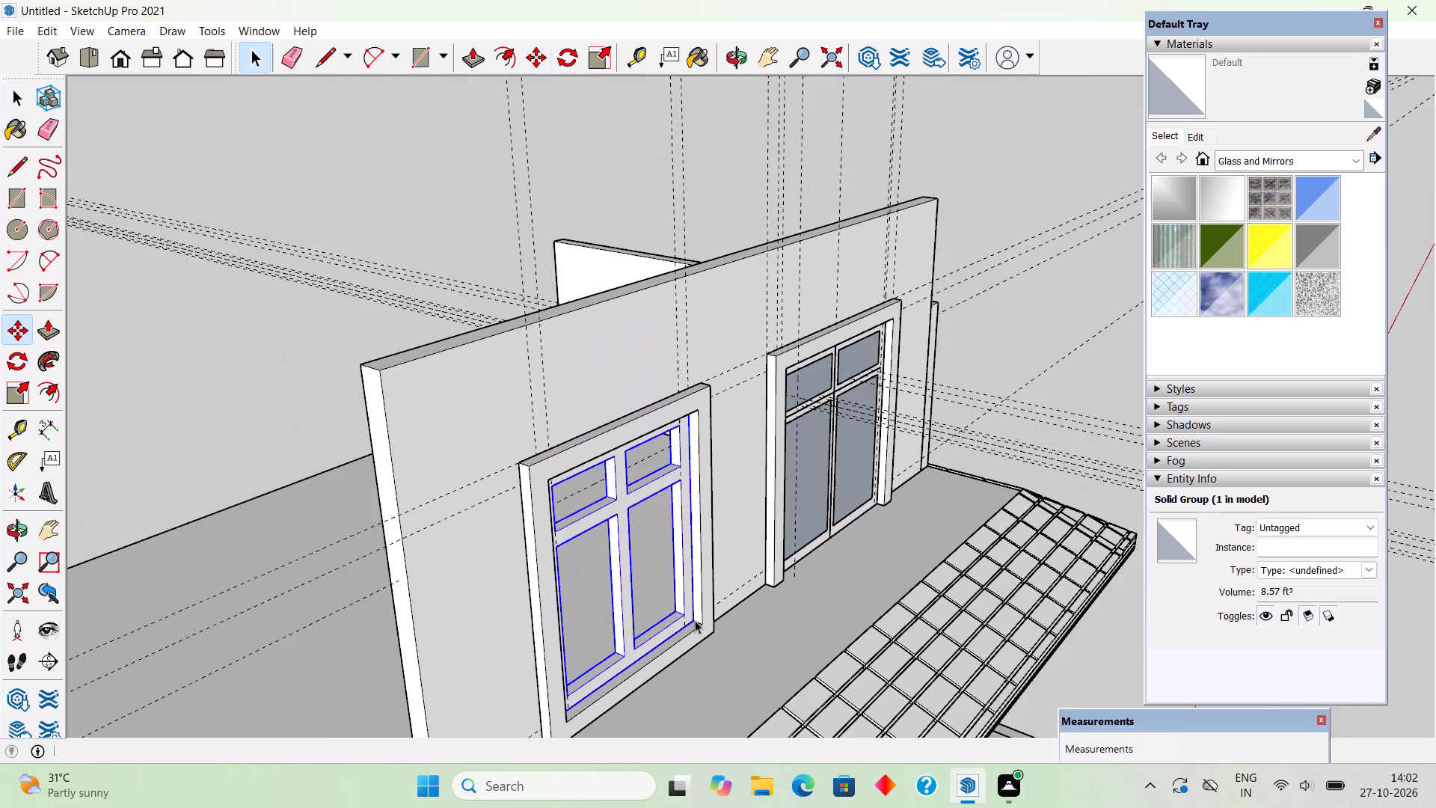
{"action": "middle_click_drag", "start_coordinate": [801, 530], "coordinate": [504, 541]}
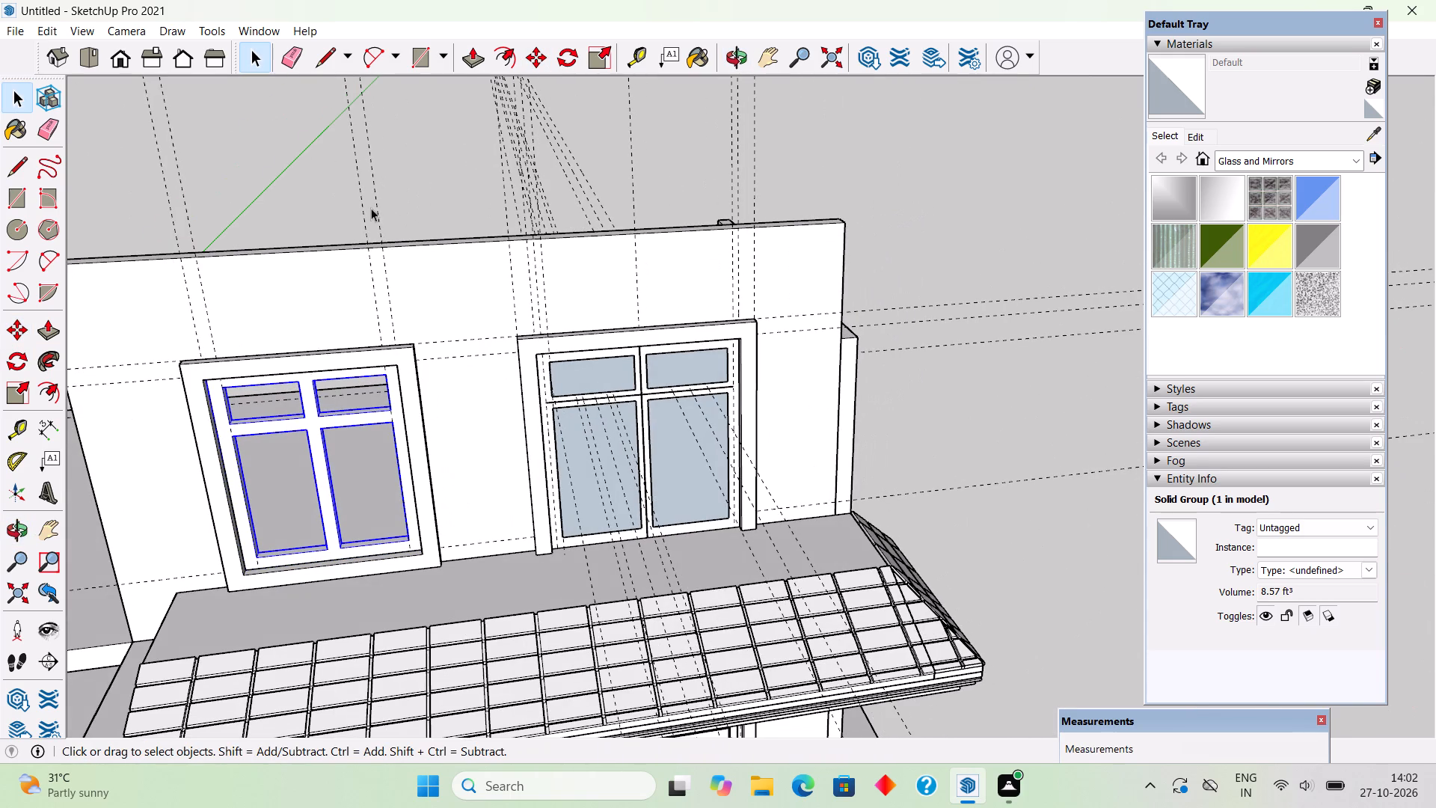
{"action": "left_click", "coordinate": [387, 193]}
Place guides midway through the frame's depth on the side and bottom inner faces of the upper pane opening nearest the wall's end.
{"action": "scroll", "coordinate": [381, 467], "scroll_direction": "up", "scroll_amount": 2}
{"action": "middle_click_drag", "start_coordinate": [547, 456], "coordinate": [360, 428]}
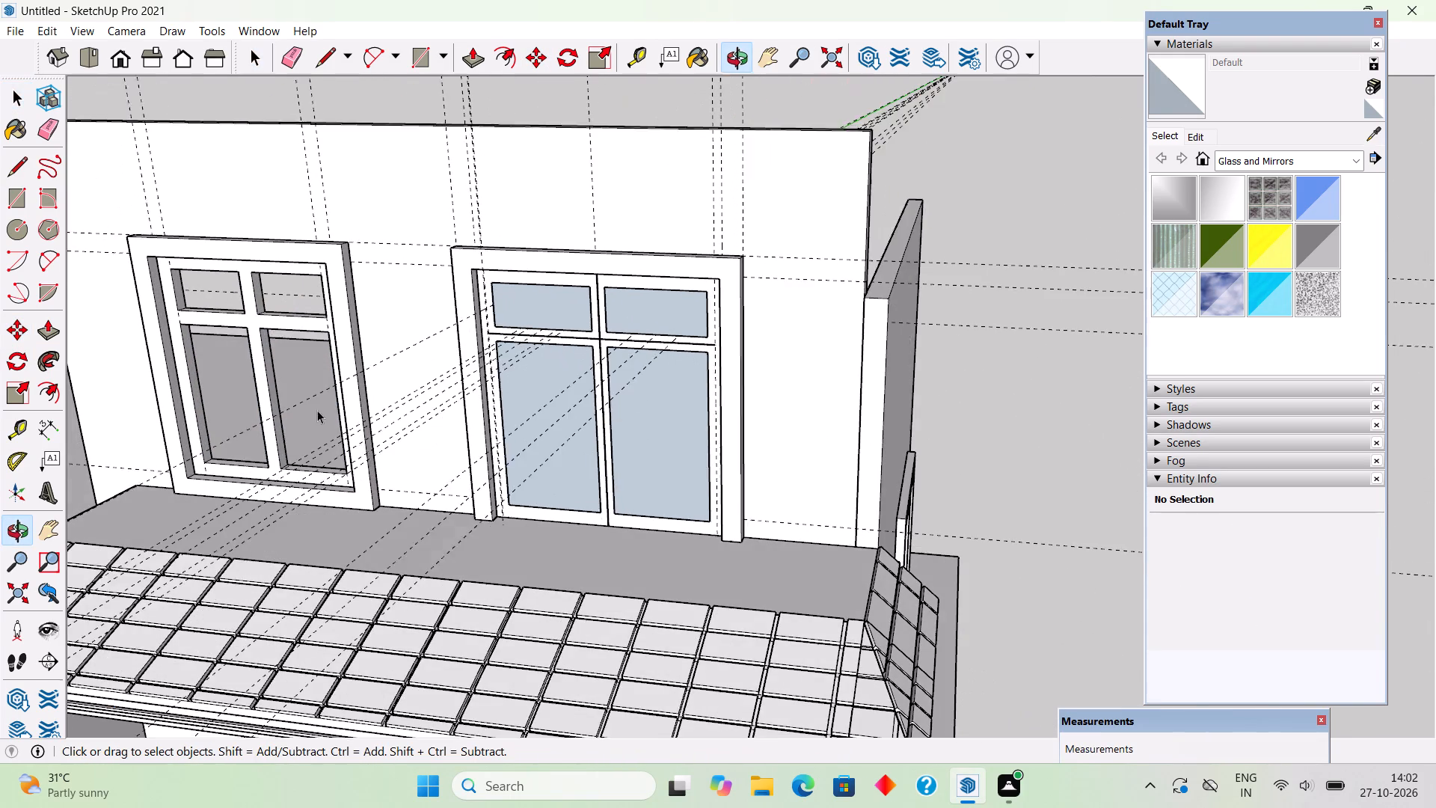
{"action": "scroll", "coordinate": [55, 317], "scroll_direction": "up", "scroll_amount": 8}
{"action": "scroll", "coordinate": [304, 367], "scroll_direction": "down", "scroll_amount": 6}
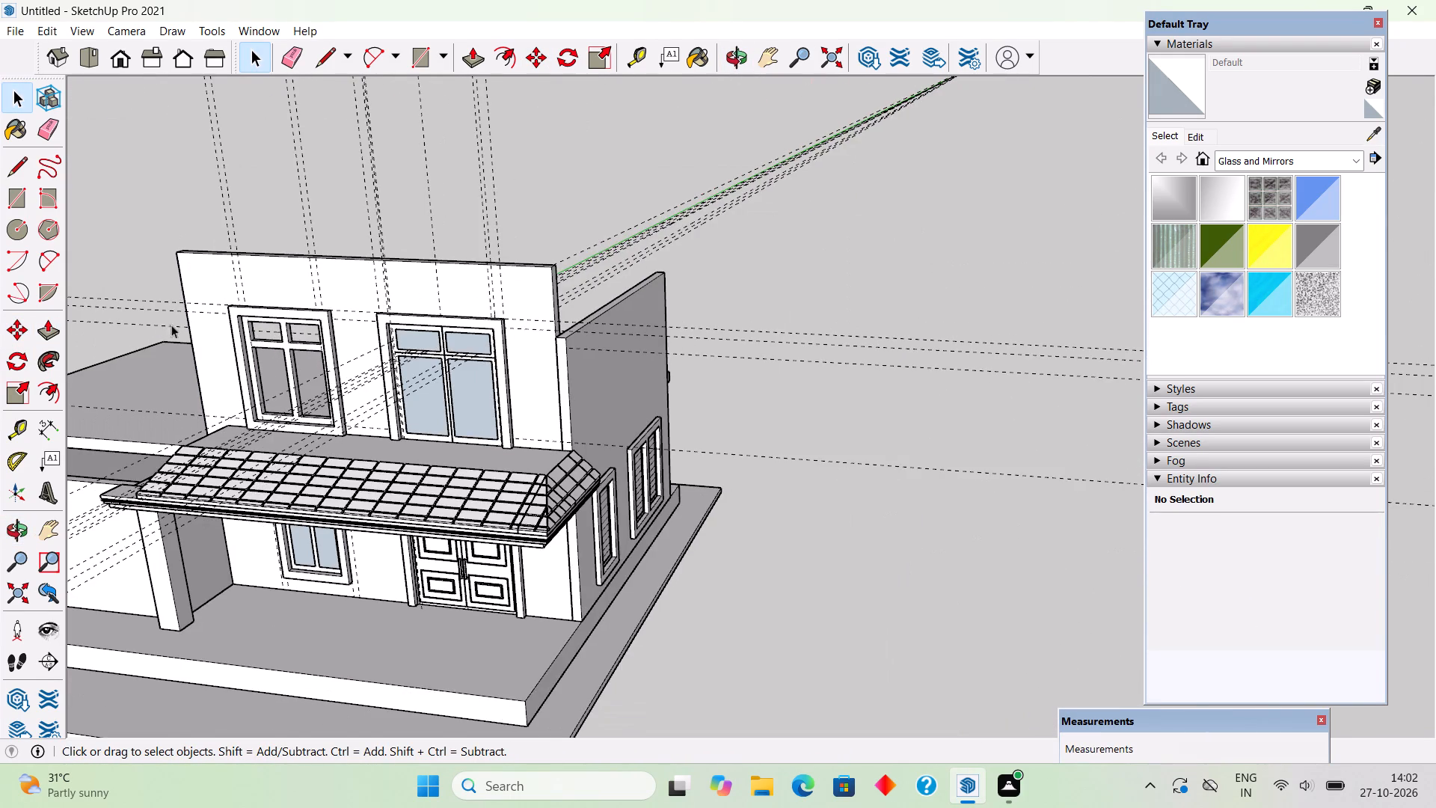
{"action": "scroll", "coordinate": [158, 320], "scroll_direction": "up", "scroll_amount": 7}
{"action": "scroll", "coordinate": [335, 347], "scroll_direction": "up", "scroll_amount": 1}
{"action": "middle_click_drag", "start_coordinate": [326, 346], "coordinate": [153, 302]}
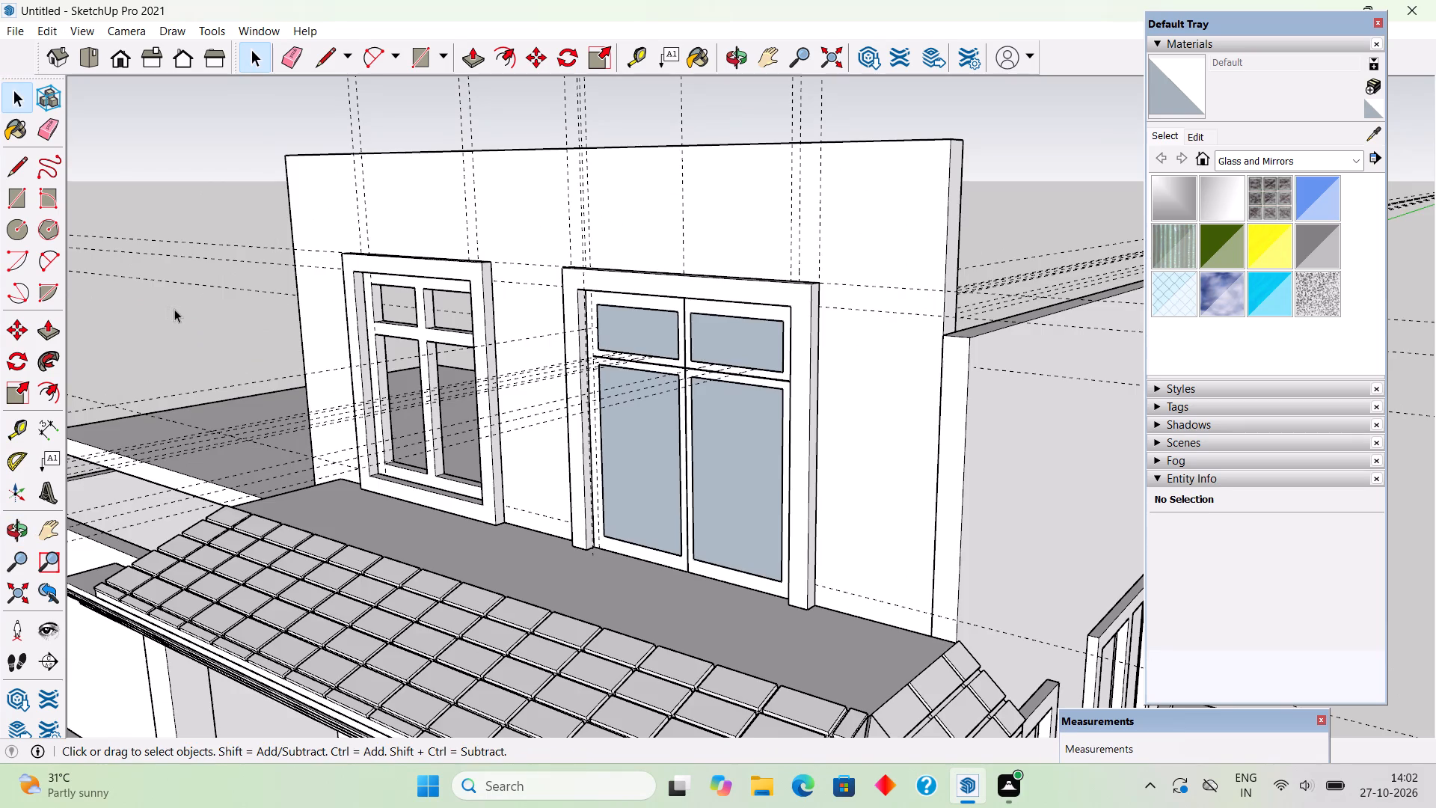
{"action": "scroll", "coordinate": [175, 309], "scroll_direction": "up", "scroll_amount": 8}
{"action": "scroll", "coordinate": [231, 327], "scroll_direction": "down", "scroll_amount": 3}
{"action": "middle_click_drag", "start_coordinate": [231, 327], "coordinate": [133, 307]}
{"action": "scroll", "coordinate": [441, 429], "scroll_direction": "up", "scroll_amount": 4}
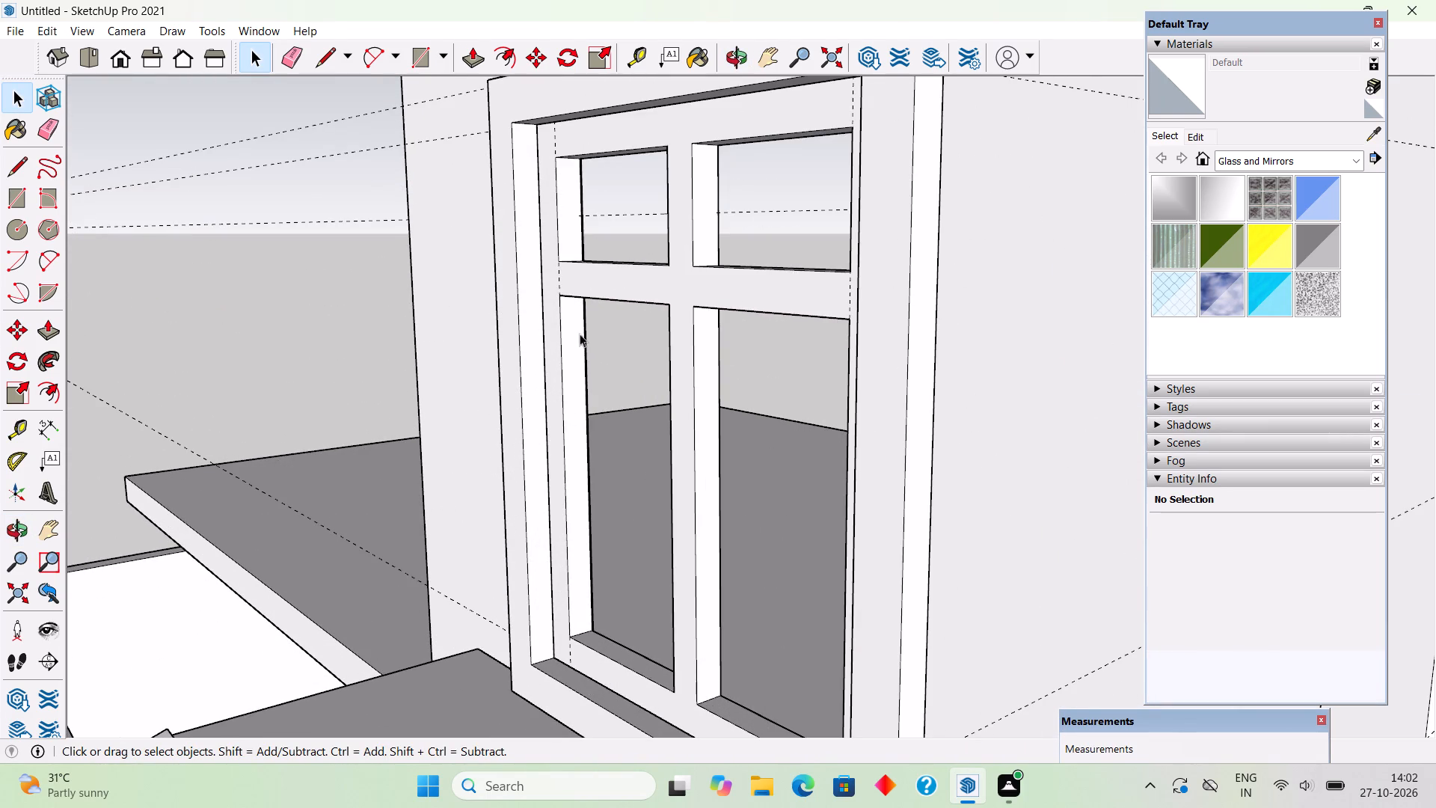
{"action": "scroll", "coordinate": [578, 157], "scroll_direction": "up", "scroll_amount": 5}
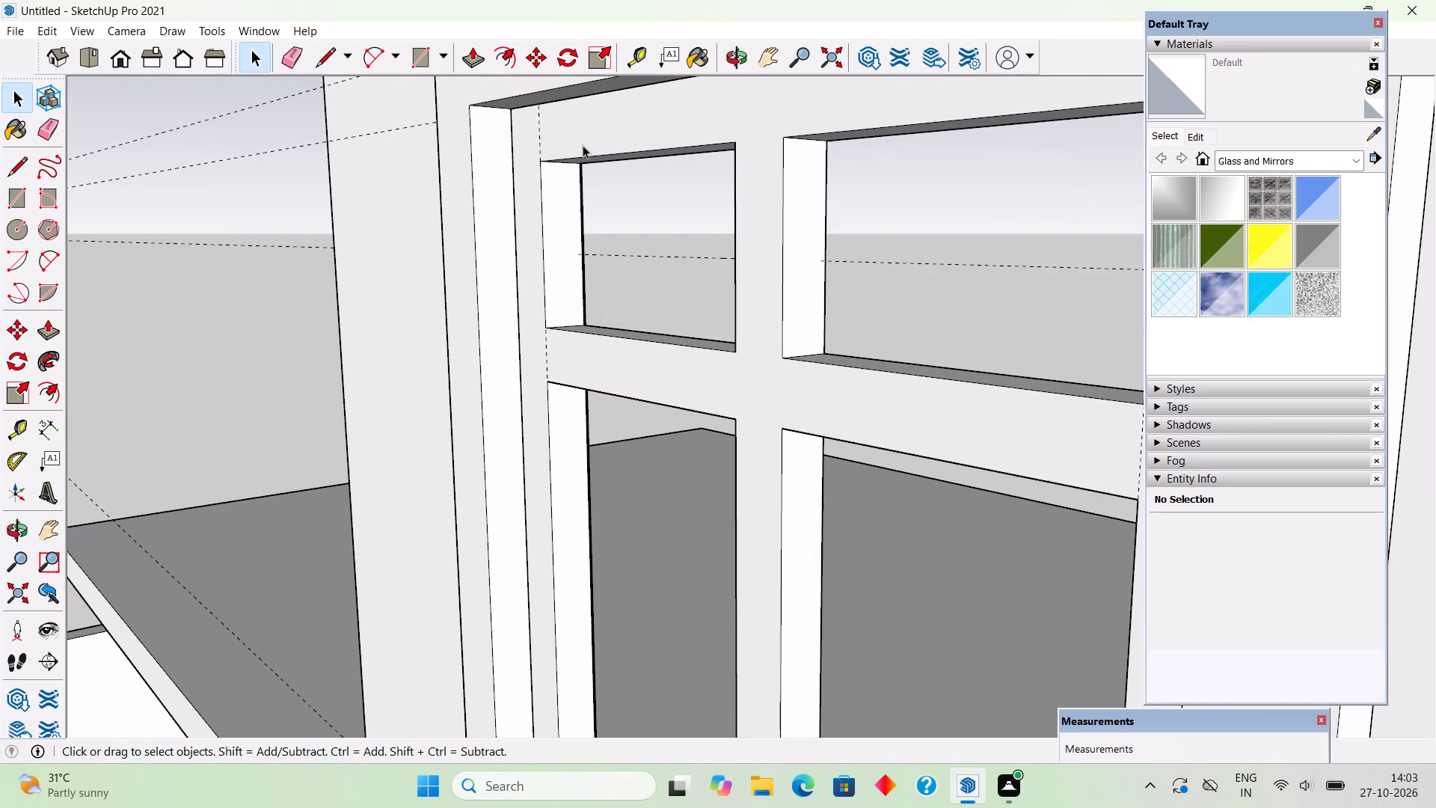
{"action": "key", "text": "t"}
{"action": "left_click", "coordinate": [547, 260]}
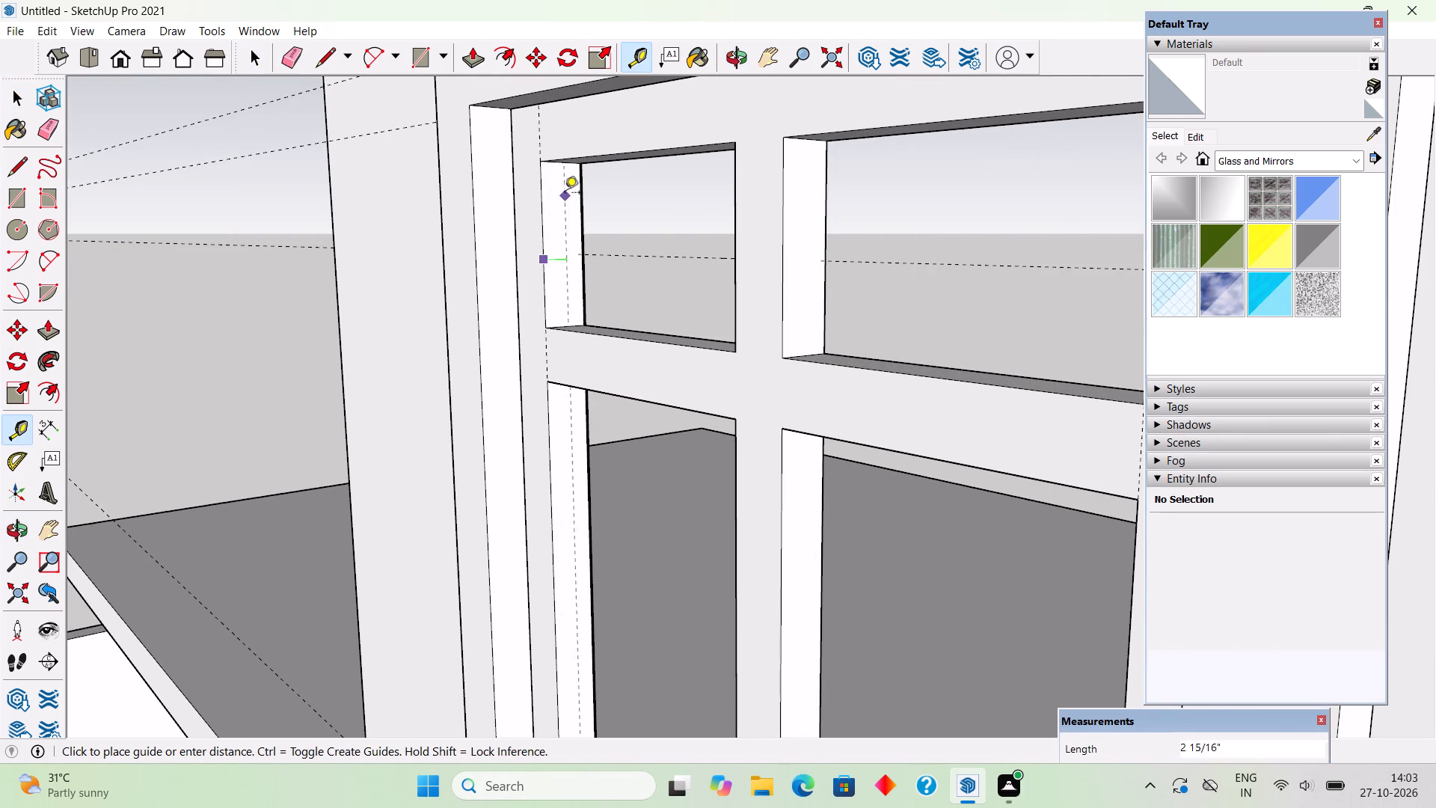
{"action": "left_click", "coordinate": [565, 167]}
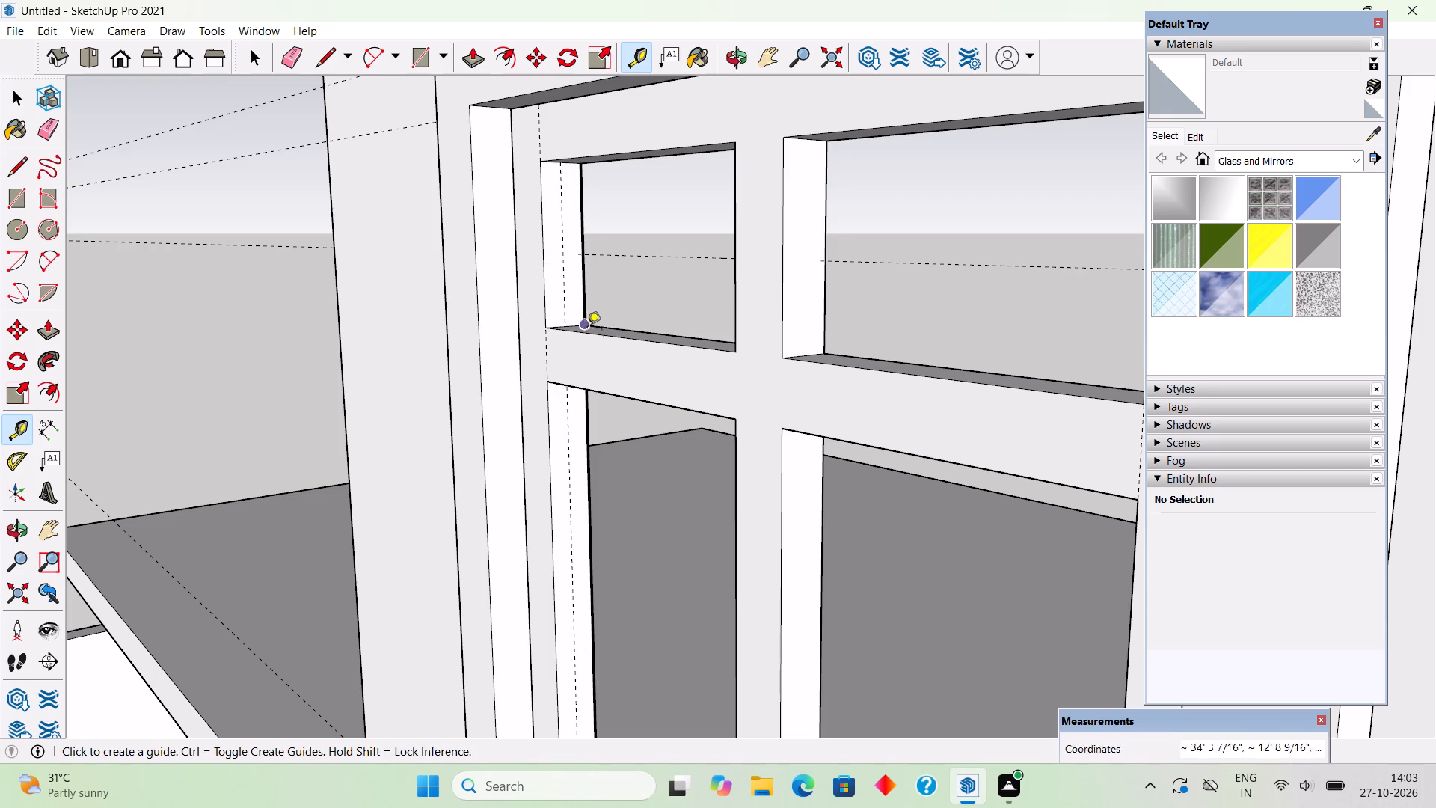
{"action": "middle_click_drag", "start_coordinate": [592, 348], "coordinate": [687, 504]}
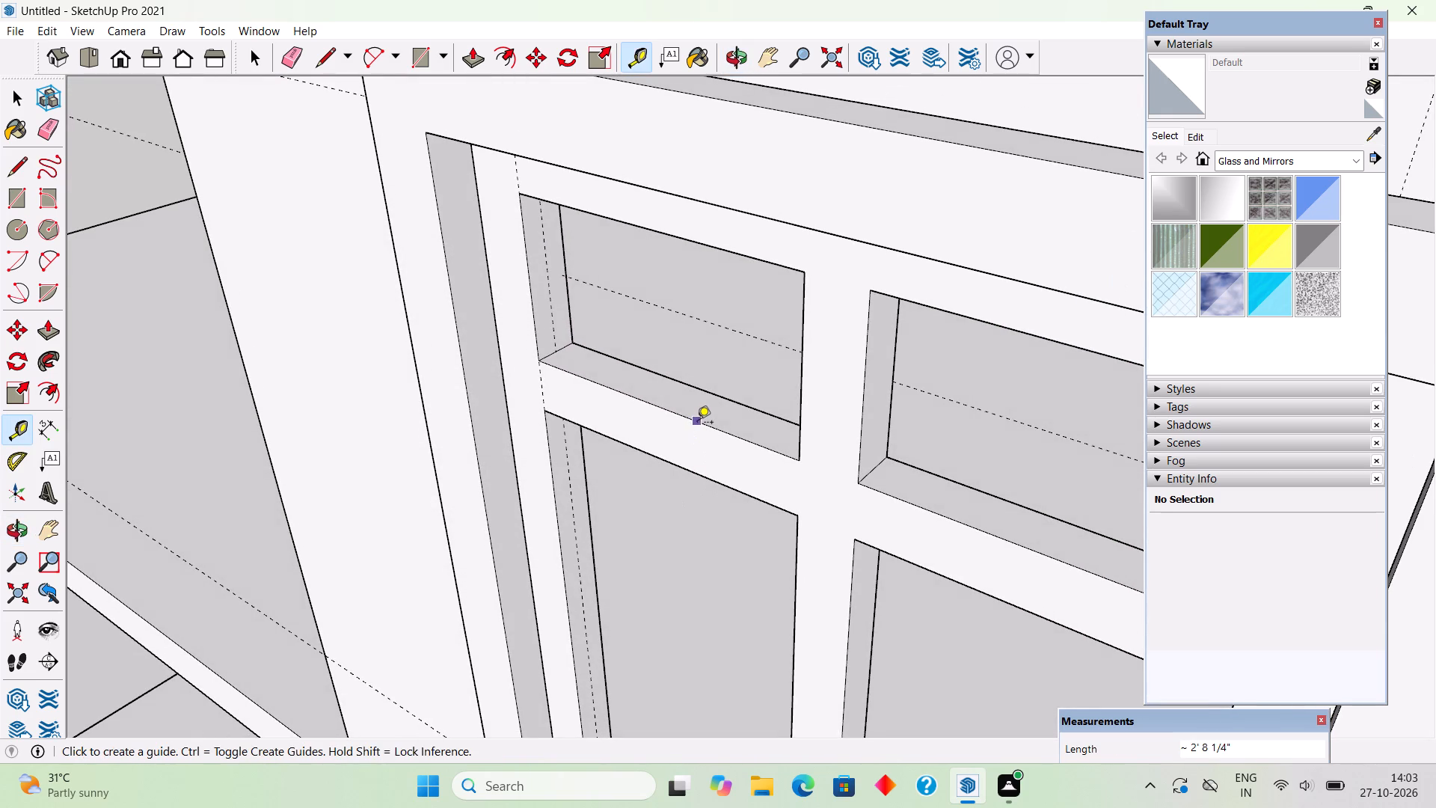
{"action": "left_click", "coordinate": [698, 422]}
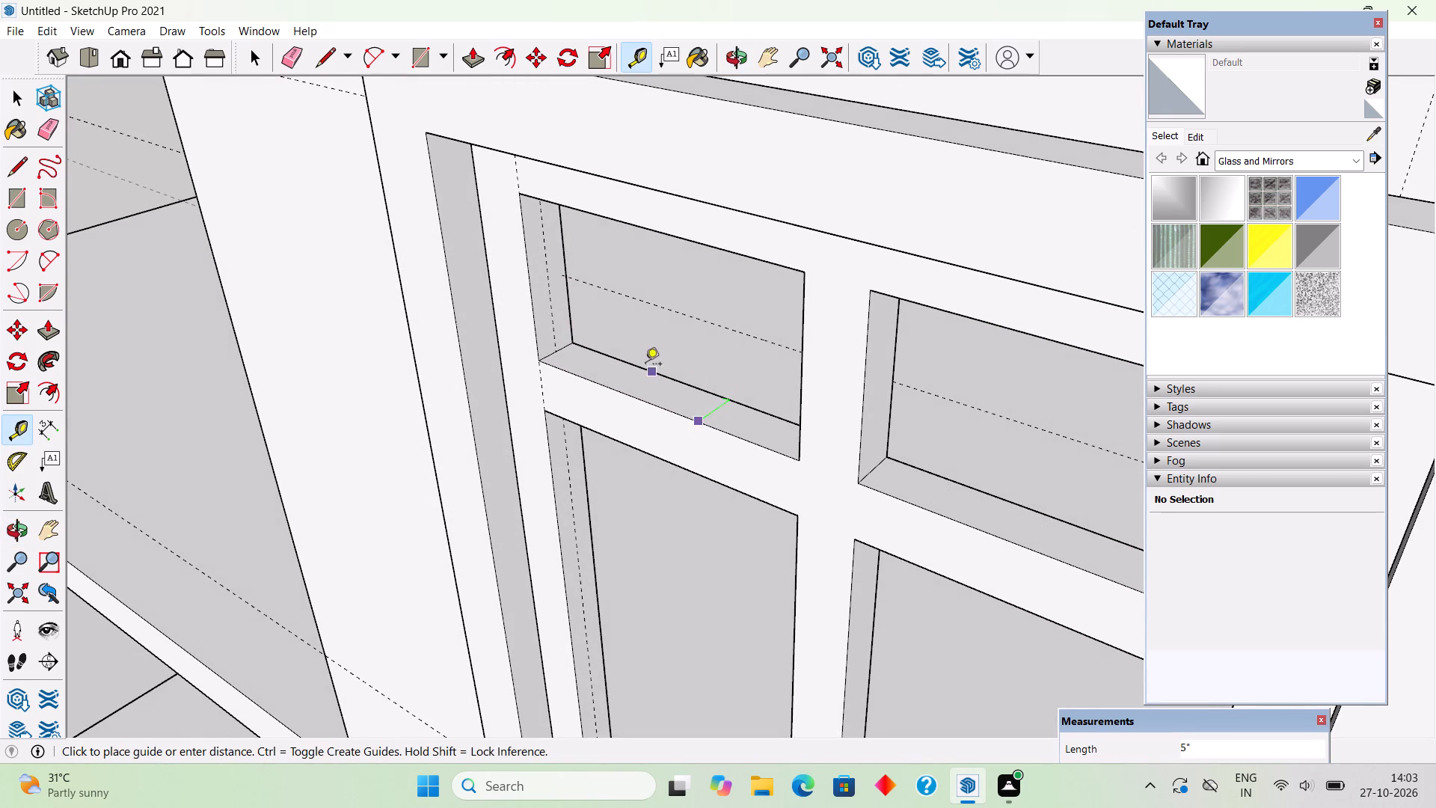
{"action": "left_click", "coordinate": [554, 354]}
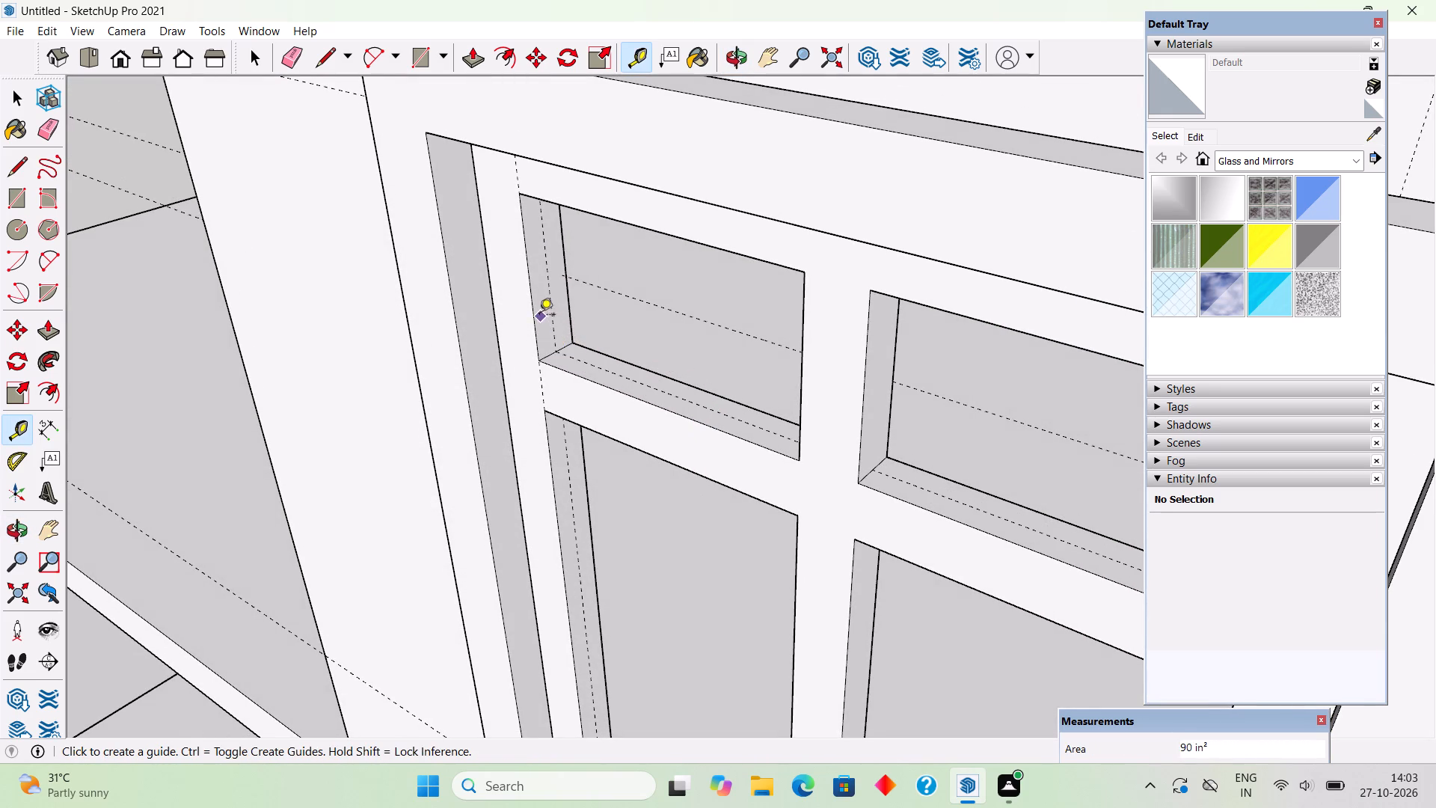
Place two depth-direction guides in the same opening, one 9" above its bottom corner edge and one halfway along its bottom face.
{"action": "scroll", "coordinate": [550, 355], "scroll_direction": "up", "scroll_amount": 5}
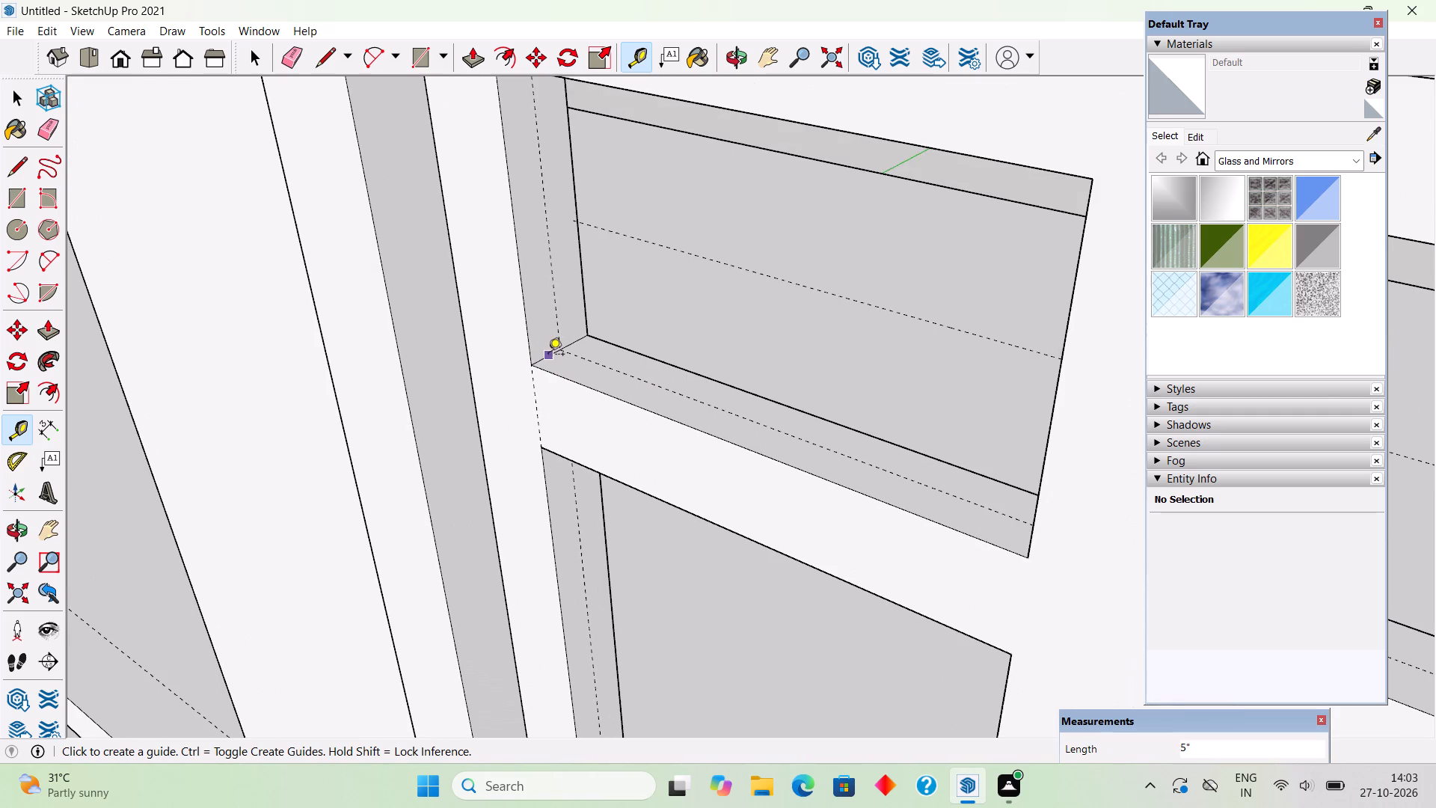
{"action": "left_click", "coordinate": [548, 355]}
{"action": "scroll", "coordinate": [541, 325], "scroll_direction": "down", "scroll_amount": 8}
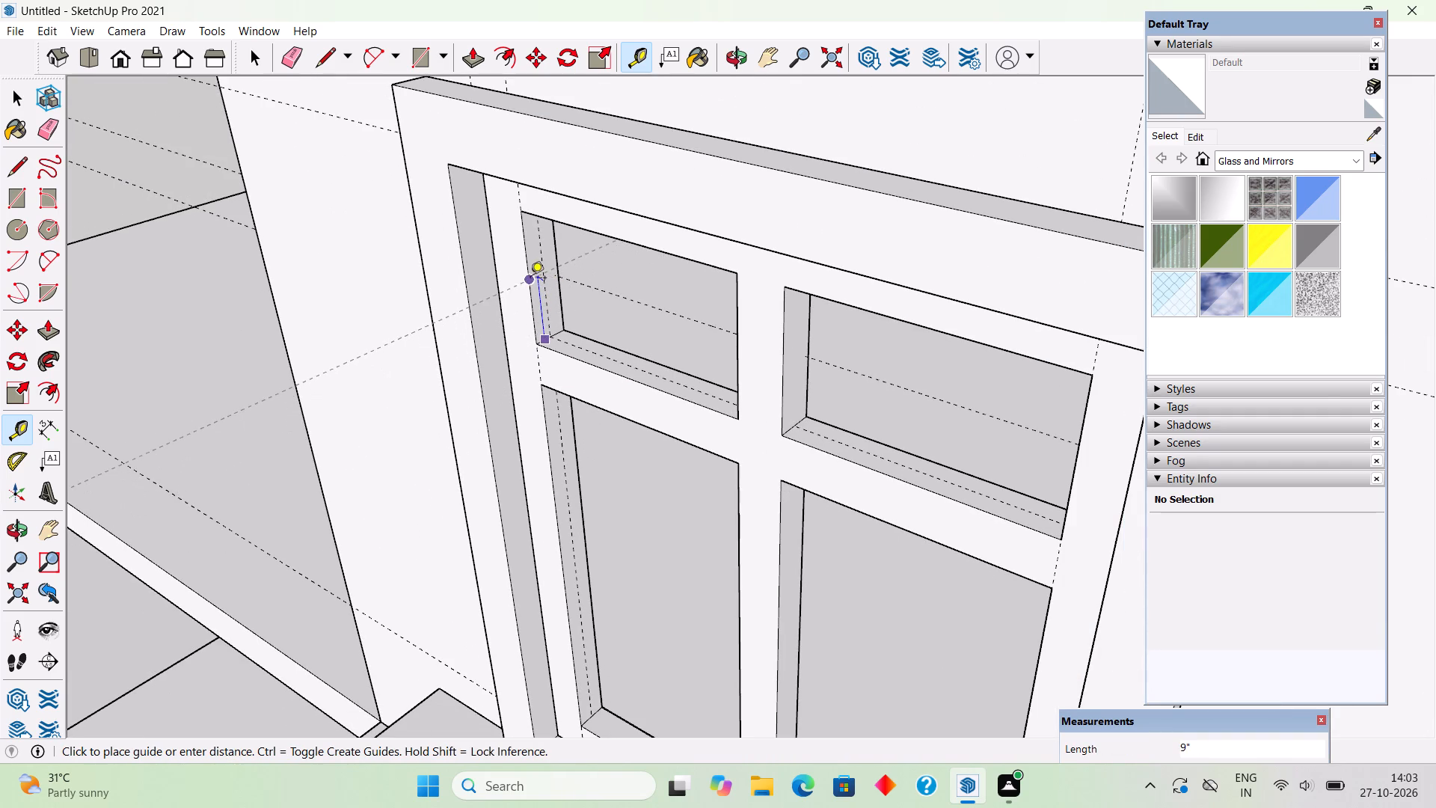
{"action": "left_click", "coordinate": [530, 279]}
{"action": "middle_click_drag", "start_coordinate": [637, 390], "coordinate": [731, 381]}
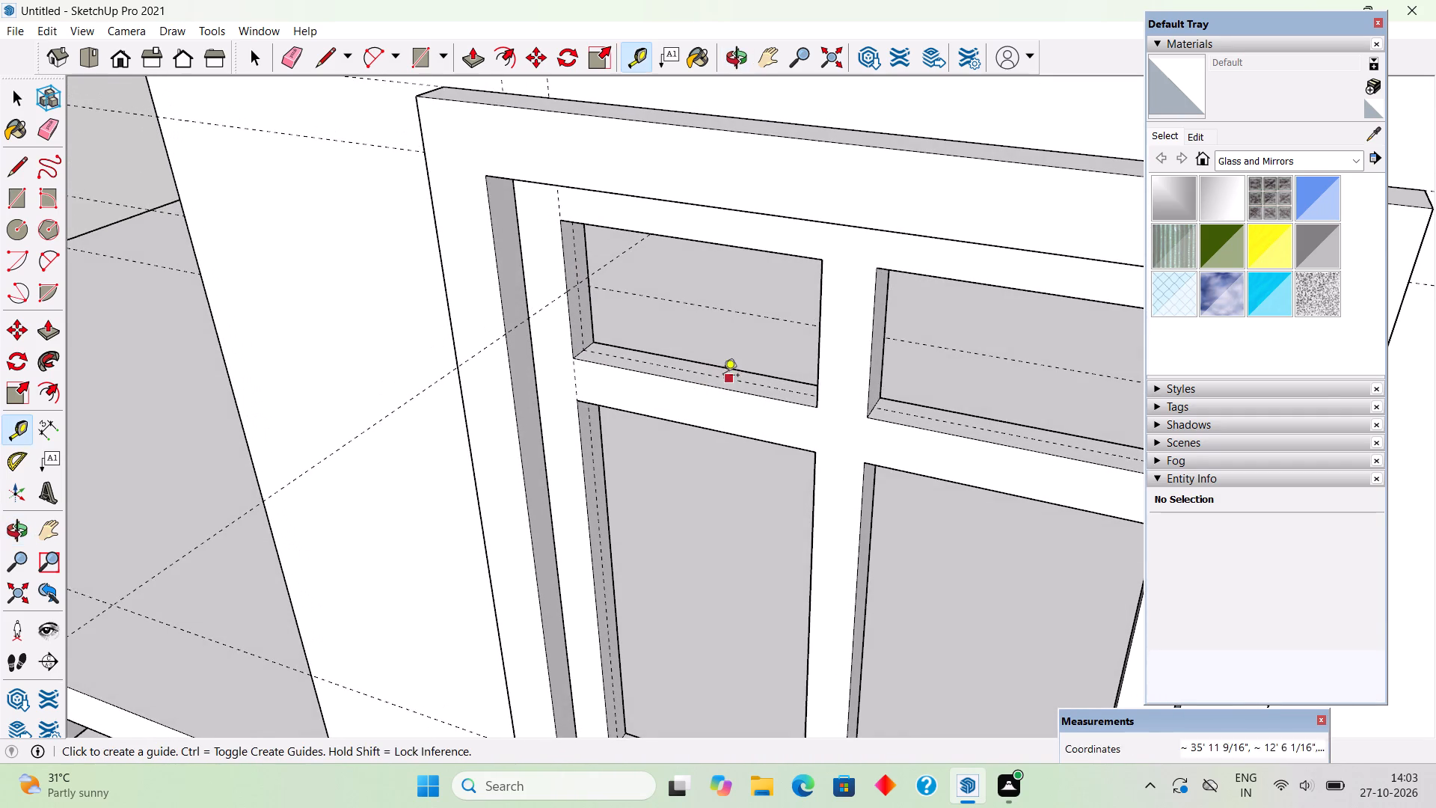
{"action": "scroll", "coordinate": [626, 397], "scroll_direction": "down", "scroll_amount": 4}
{"action": "scroll", "coordinate": [567, 409], "scroll_direction": "down", "scroll_amount": 4}
{"action": "scroll", "coordinate": [773, 410], "scroll_direction": "up", "scroll_amount": 3}
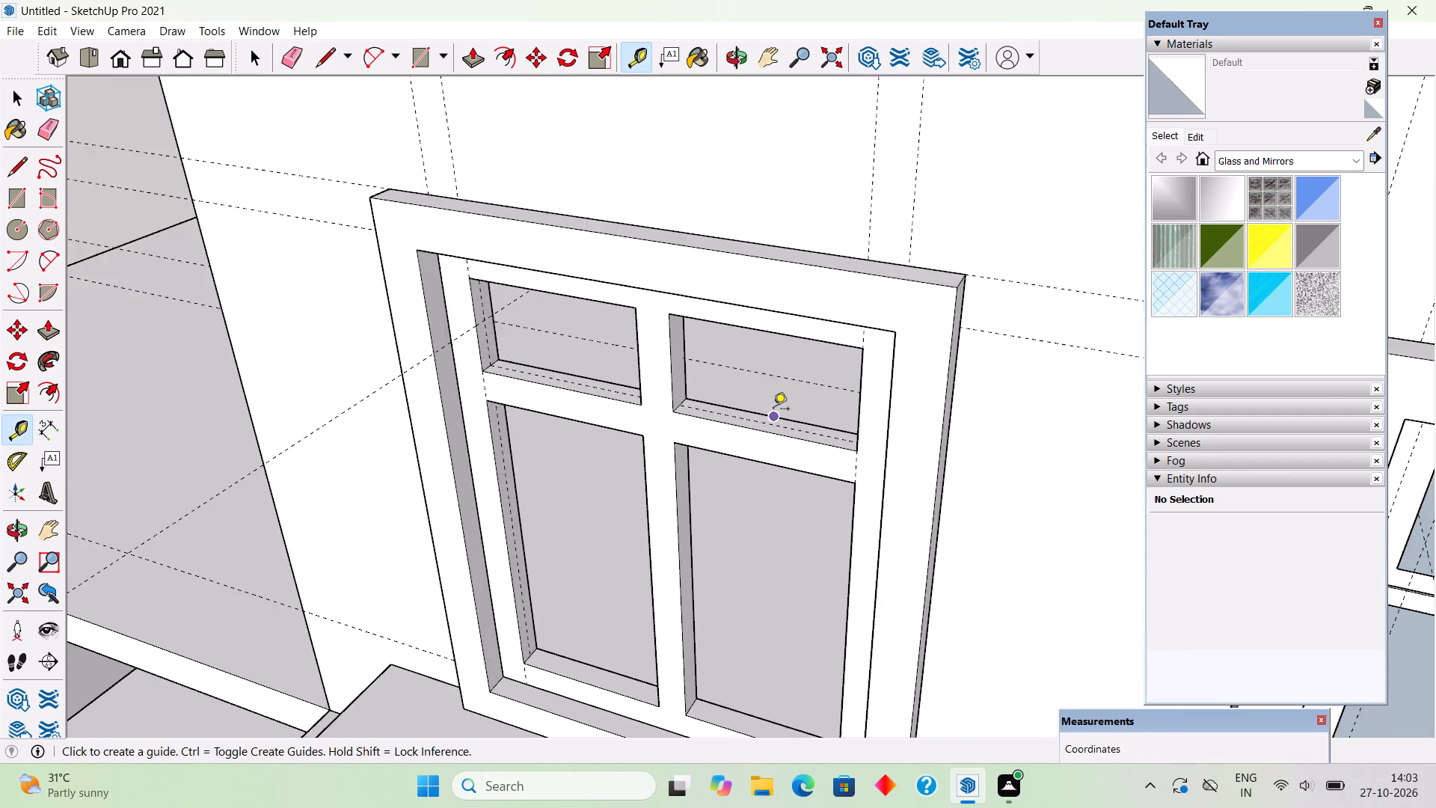
{"action": "middle_click_drag", "start_coordinate": [491, 442], "coordinate": [491, 468]}
{"action": "scroll", "coordinate": [427, 424], "scroll_direction": "up", "scroll_amount": 7}
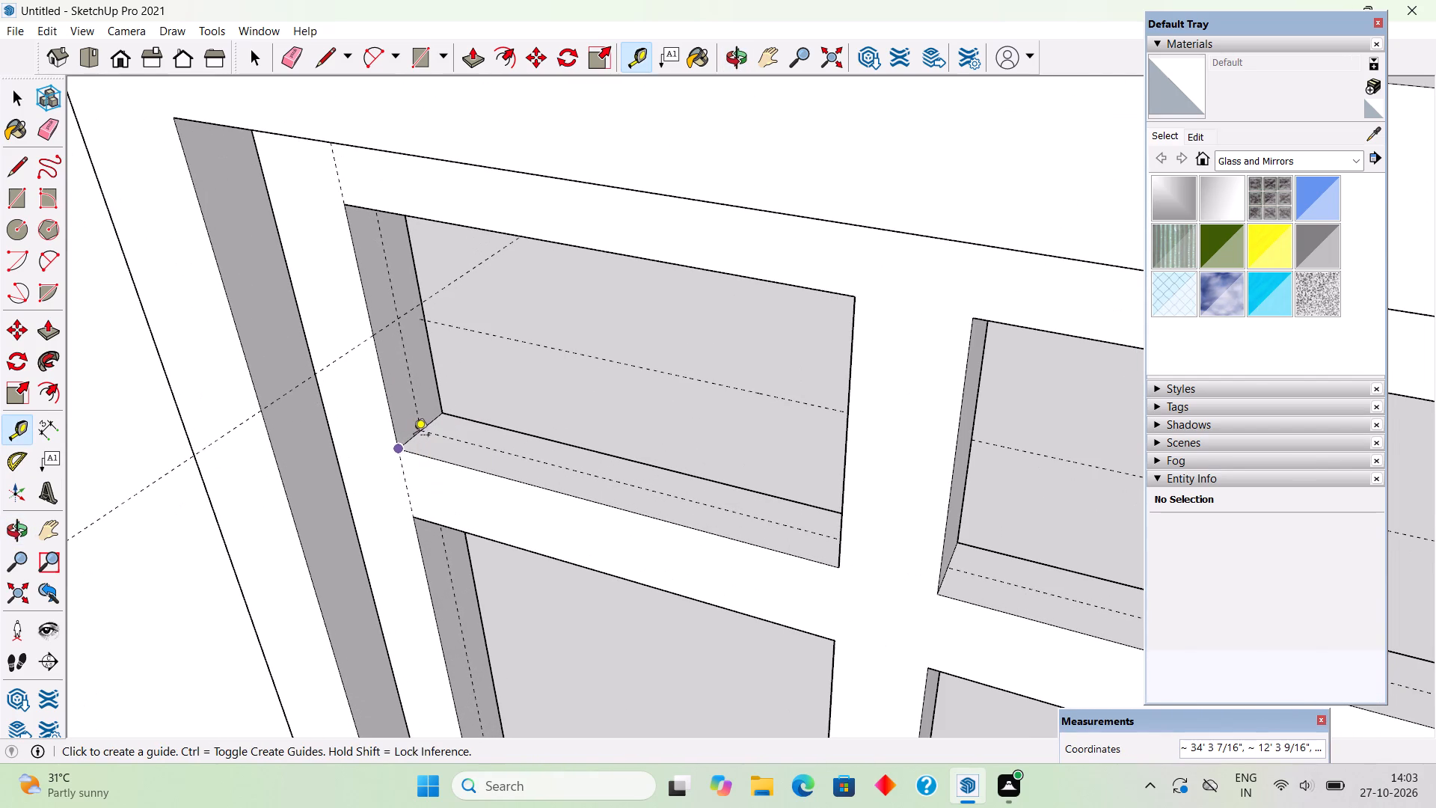
{"action": "left_click", "coordinate": [412, 442]}
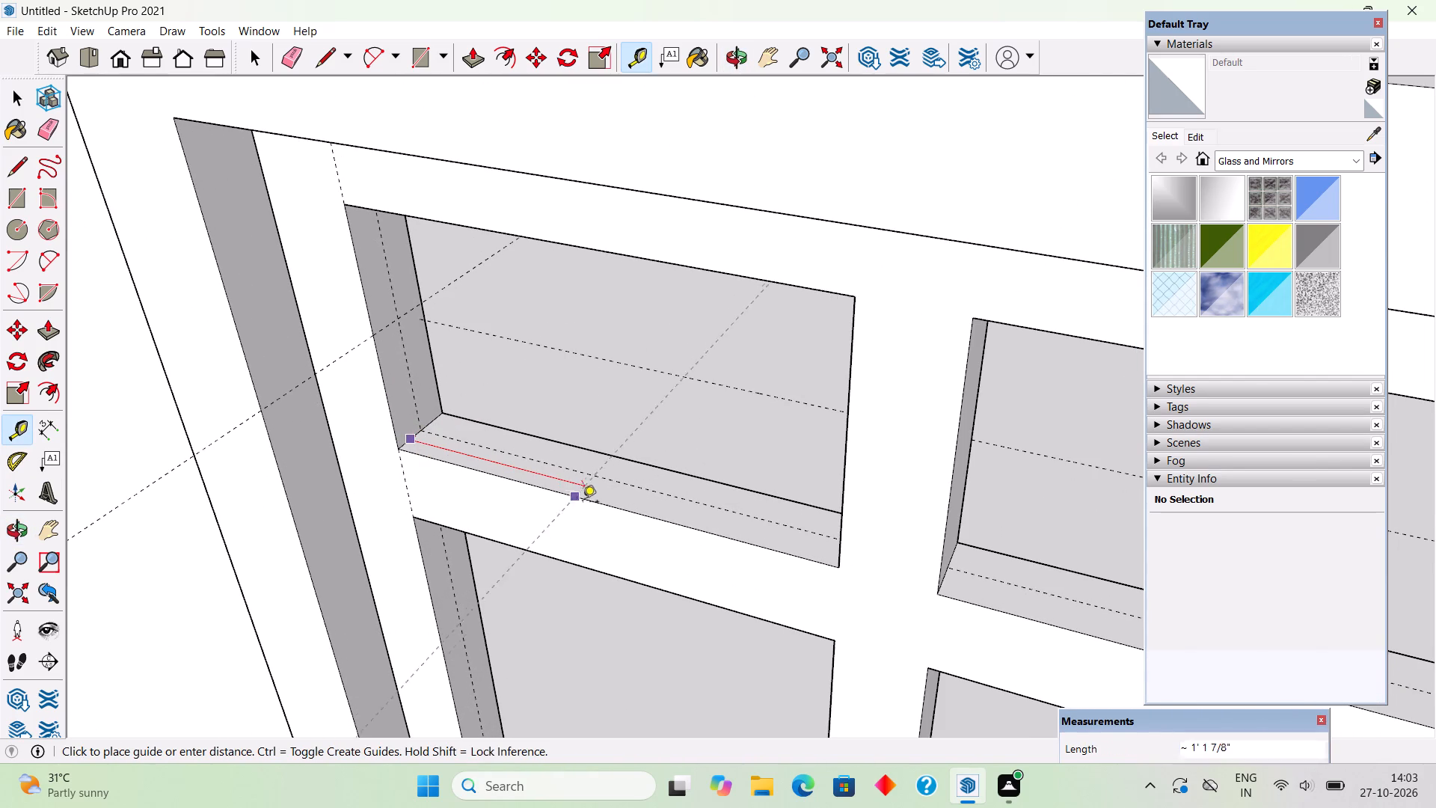
{"action": "left_click", "coordinate": [598, 508]}
{"action": "left_click", "coordinate": [610, 488]}
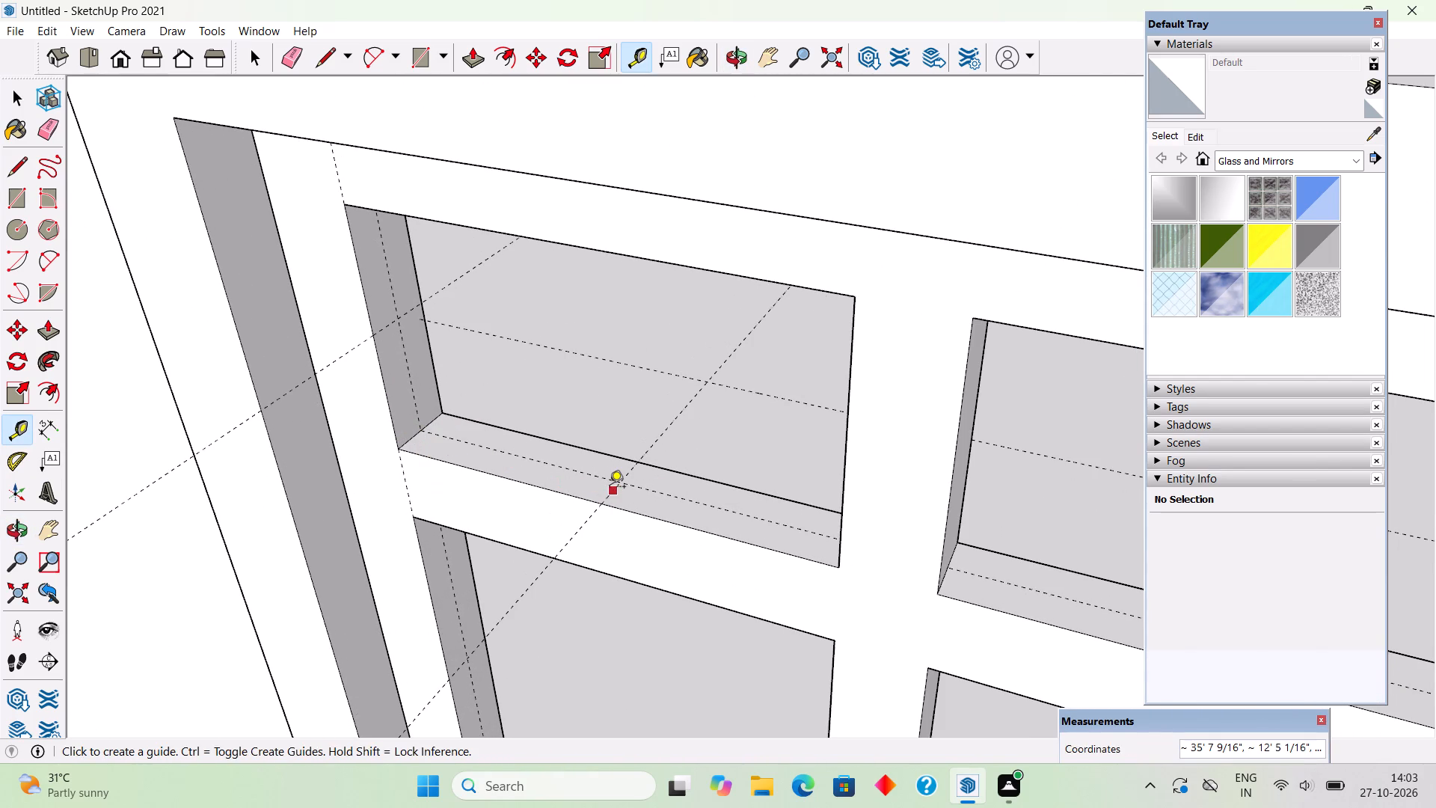
Place parallel guides 5" to each side of the middle depth-direction guide on the upper opening's bottom face.
{"action": "type", "text": "5\""}
{"action": "key", "text": "Return"}
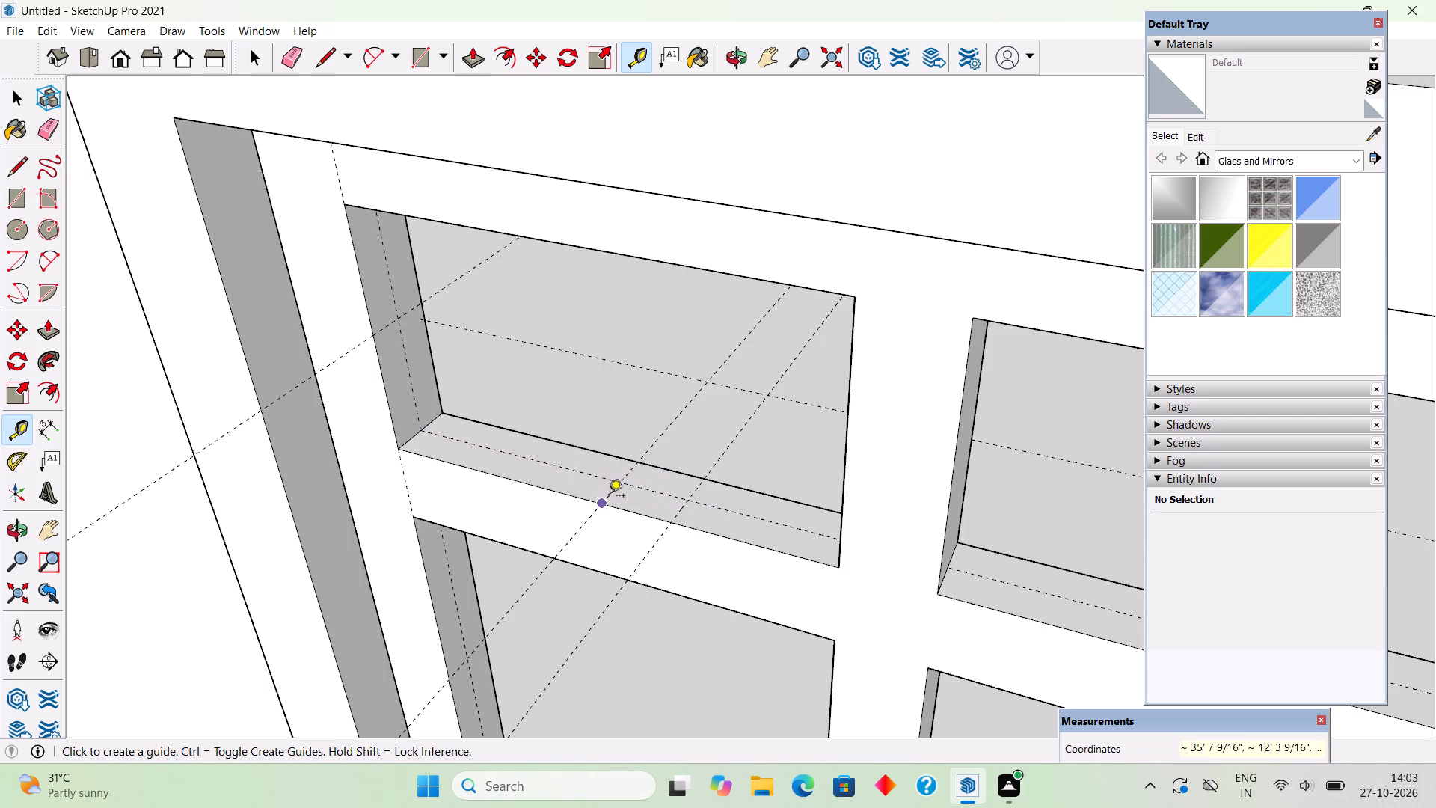
{"action": "left_click", "coordinate": [611, 495]}
{"action": "type", "text": "5\""}
{"action": "key", "text": "Return"}
Place two more depth-direction guides in the same opening, each 1" outward from the 5" offset guides.
{"action": "scroll", "coordinate": [566, 468], "scroll_direction": "down", "scroll_amount": 6}
{"action": "middle_click_drag", "start_coordinate": [728, 613], "coordinate": [937, 507]}
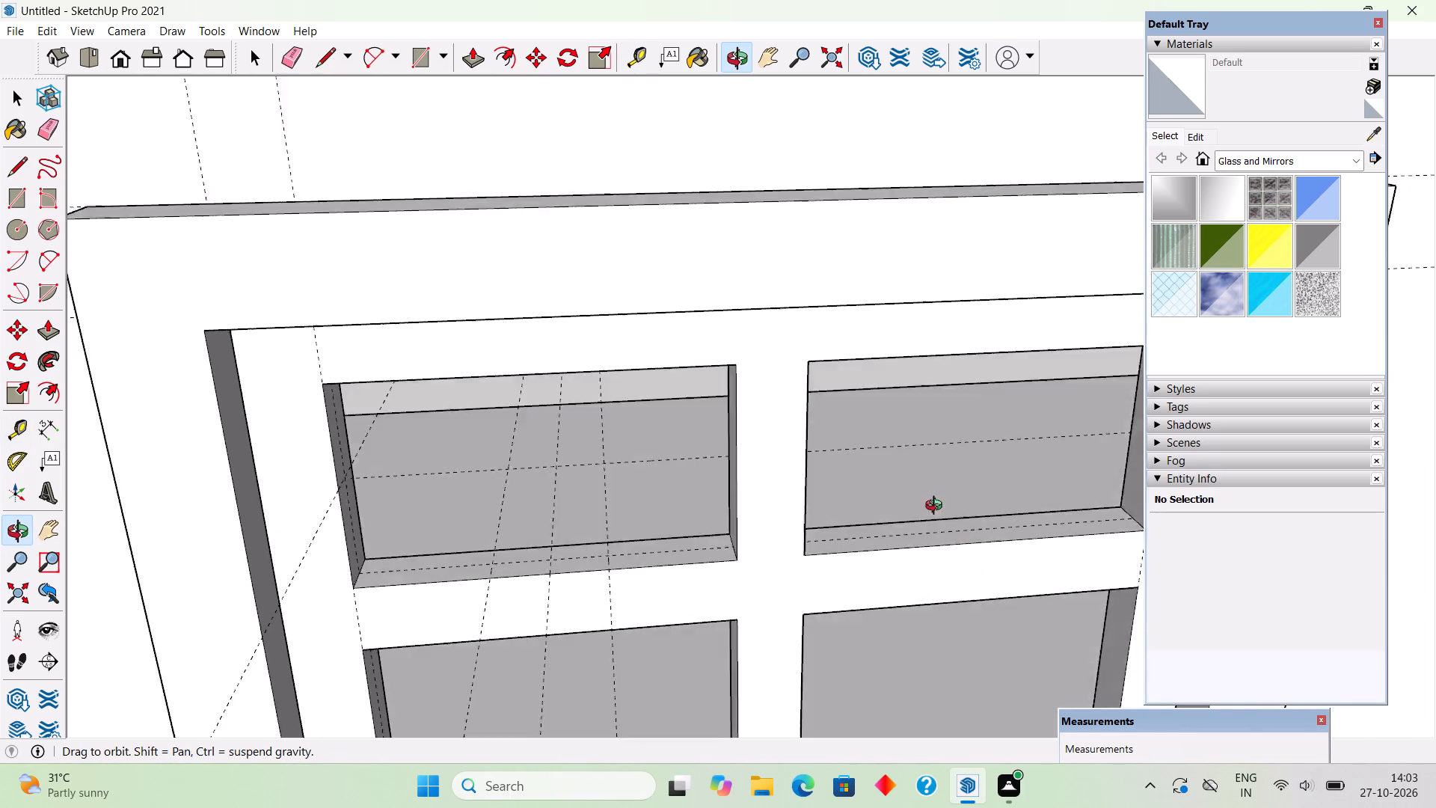
{"action": "middle_click_drag", "start_coordinate": [937, 507], "coordinate": [1022, 610]}
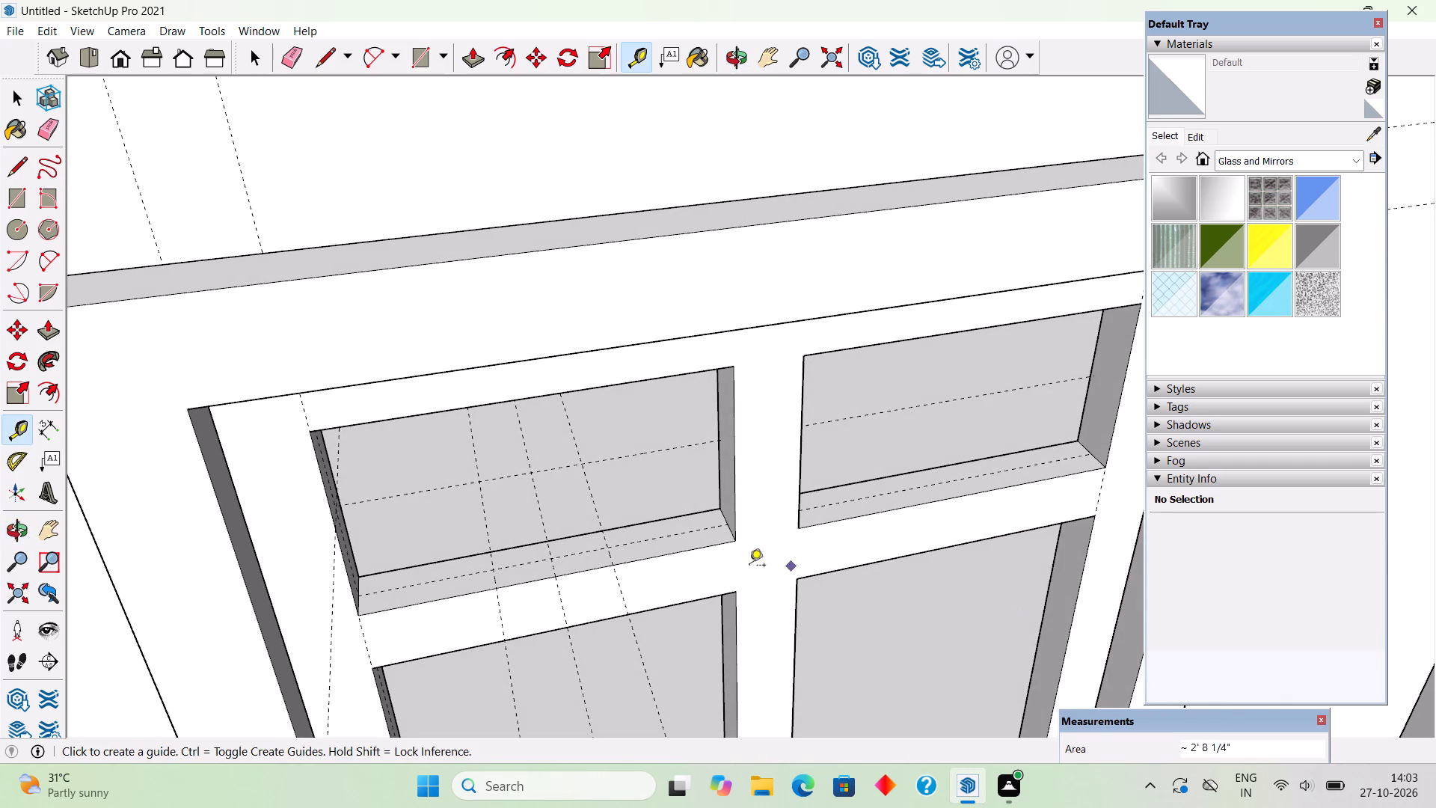
{"action": "left_click", "coordinate": [596, 512]}
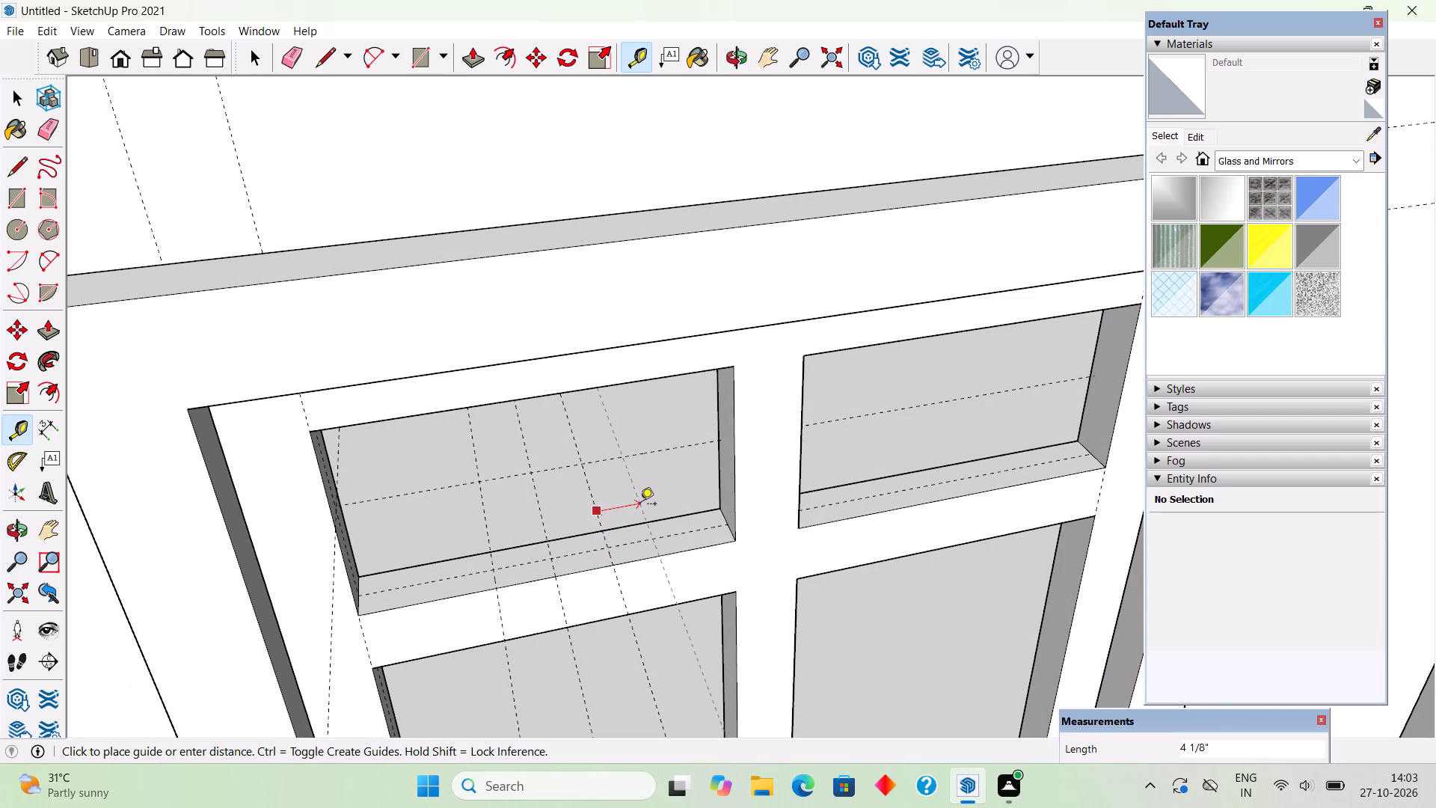
{"action": "type", "text": "1\""}
{"action": "key", "text": "Return"}
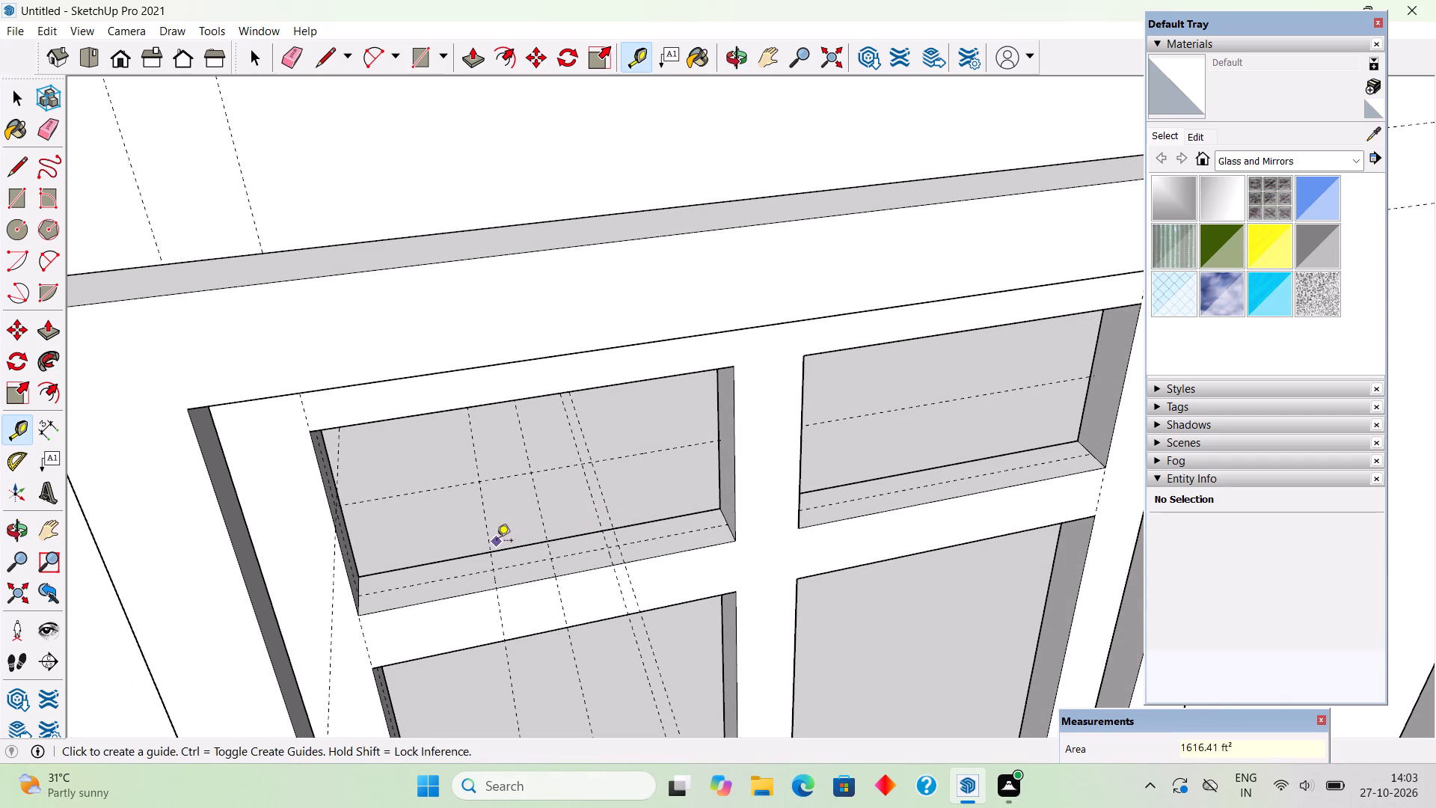
{"action": "left_click", "coordinate": [491, 533]}
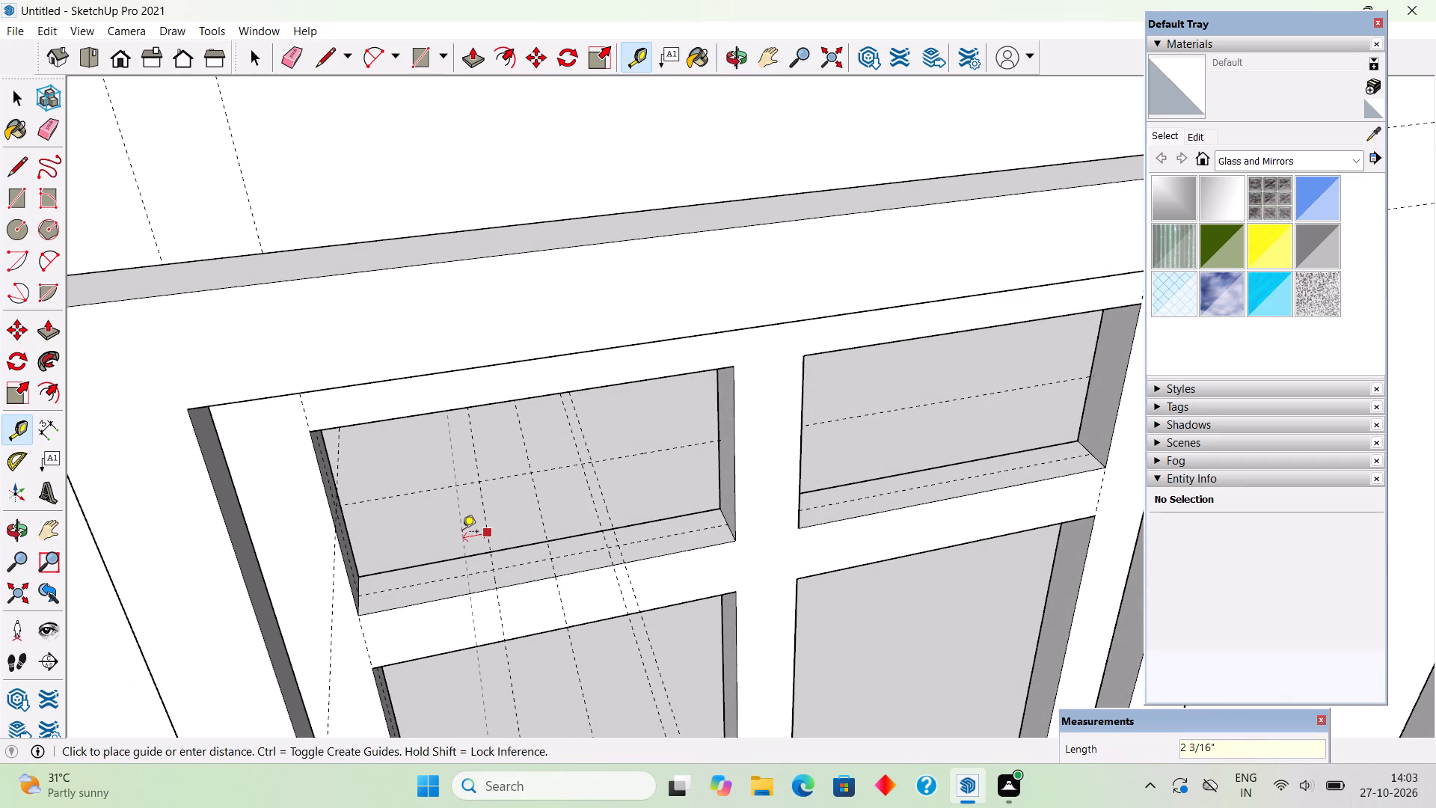
{"action": "type", "text": "1\""}
{"action": "key", "text": "Return"}
Place a depth-direction guide halfway along the bottom inner face of the window's other upper opening.
{"action": "scroll", "coordinate": [462, 530], "scroll_direction": "down", "scroll_amount": 6}
{"action": "middle_click_drag", "start_coordinate": [749, 604], "coordinate": [726, 557]}
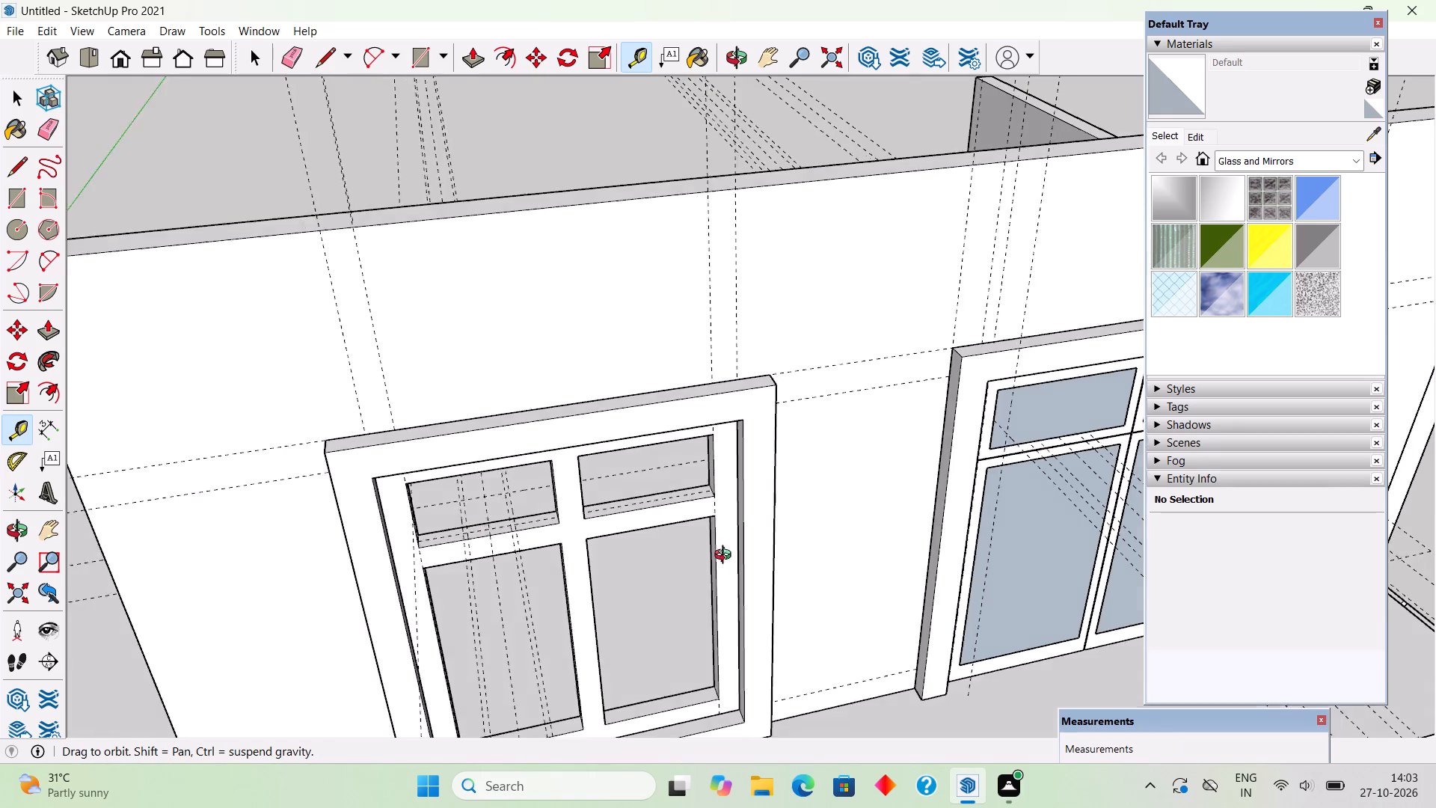
{"action": "middle_click_drag", "start_coordinate": [726, 557], "coordinate": [764, 529]}
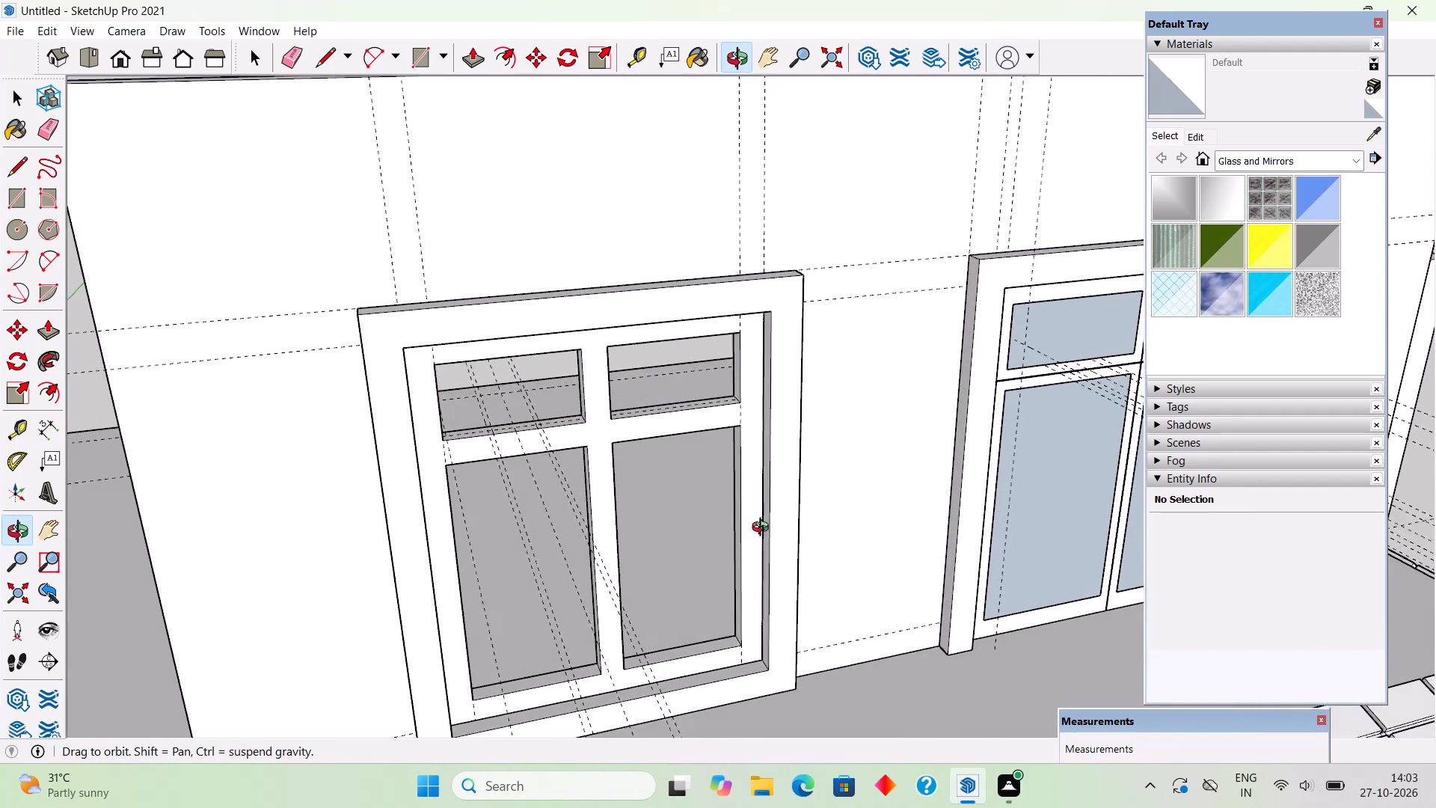
{"action": "middle_click_drag", "start_coordinate": [764, 529], "coordinate": [749, 569]}
{"action": "scroll", "coordinate": [749, 569], "scroll_direction": "up", "scroll_amount": 4}
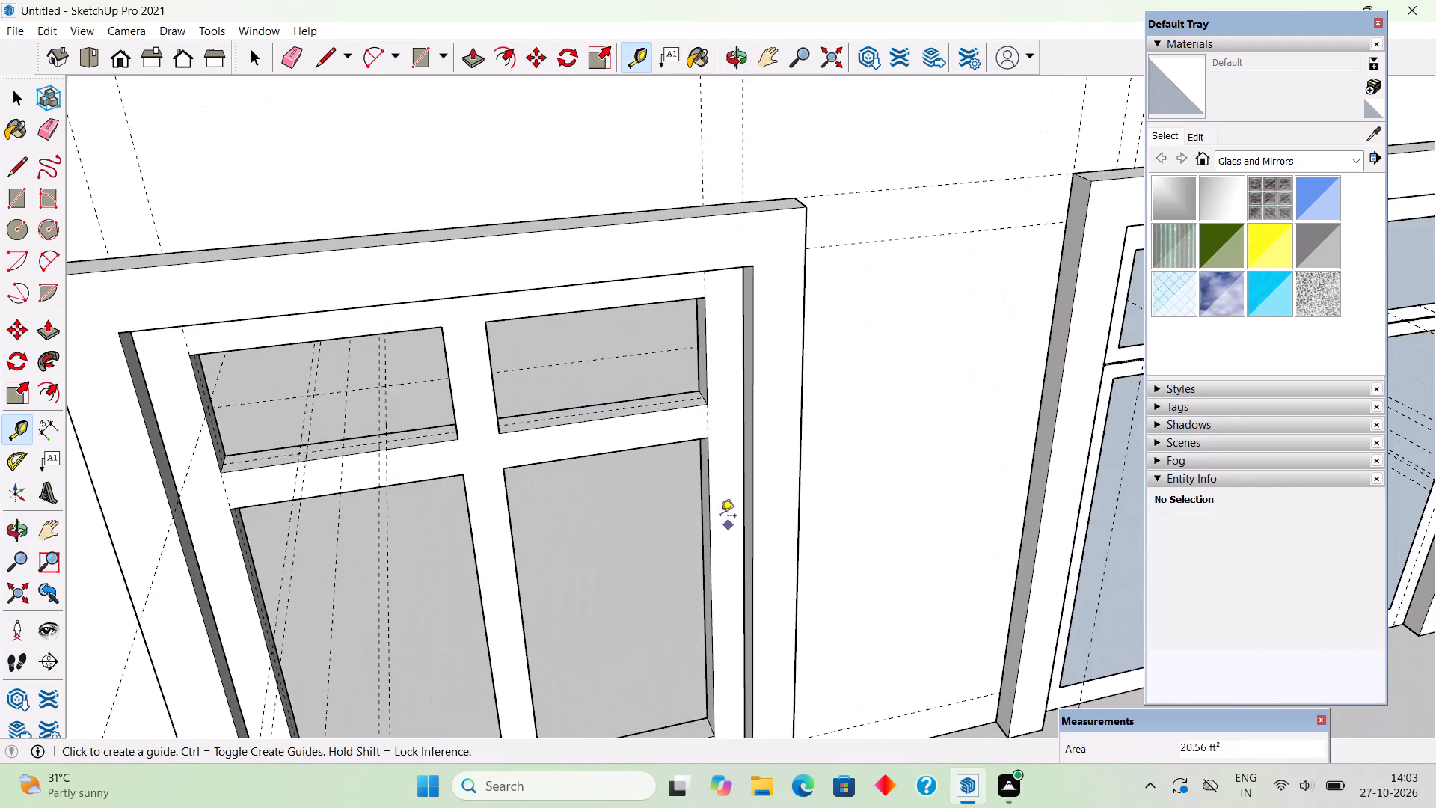
{"action": "scroll", "coordinate": [598, 411], "scroll_direction": "up", "scroll_amount": 2}
{"action": "middle_click_drag", "start_coordinate": [592, 424], "coordinate": [482, 501]}
{"action": "scroll", "coordinate": [455, 420], "scroll_direction": "up", "scroll_amount": 5}
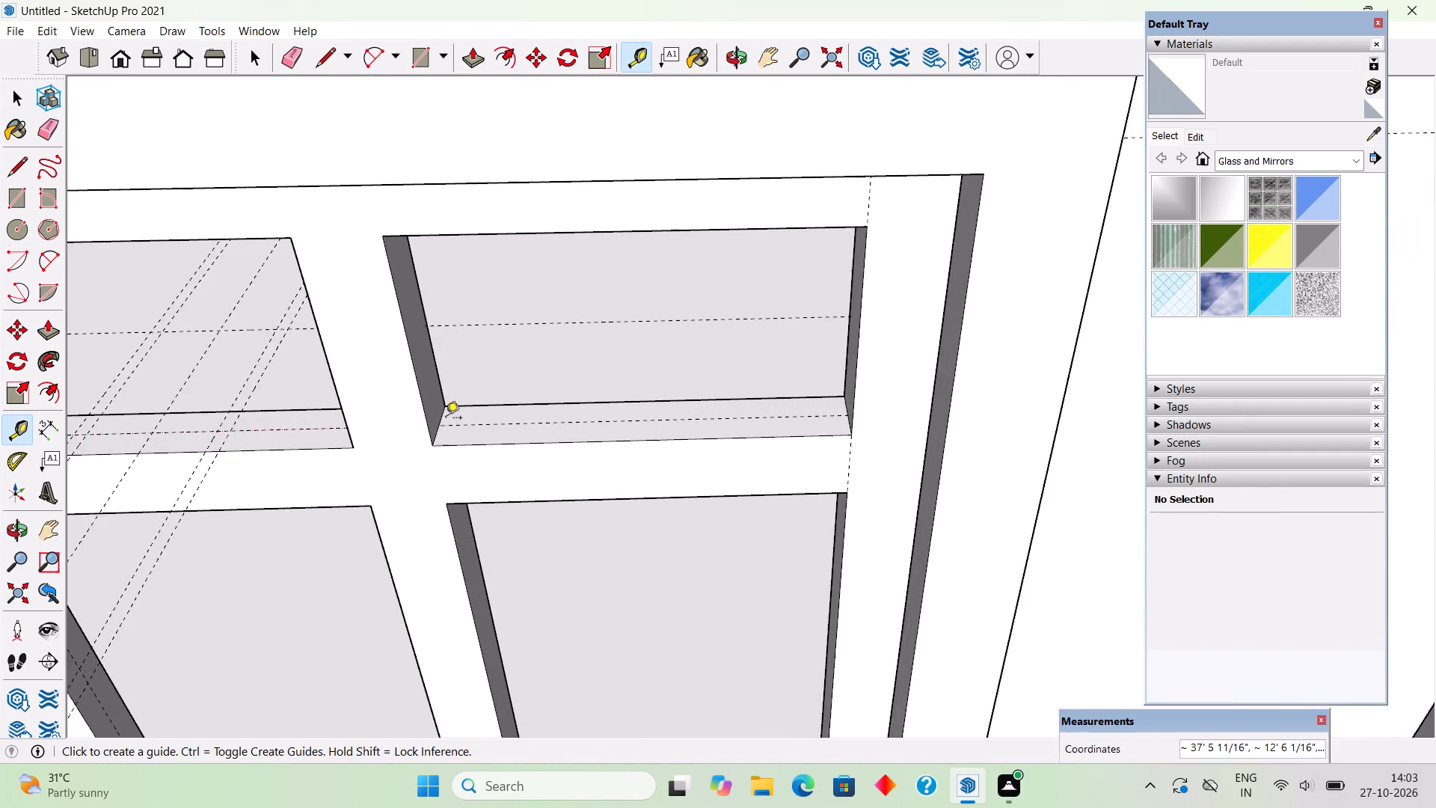
{"action": "scroll", "coordinate": [443, 421], "scroll_direction": "up", "scroll_amount": 3}
{"action": "left_click", "coordinate": [441, 412]}
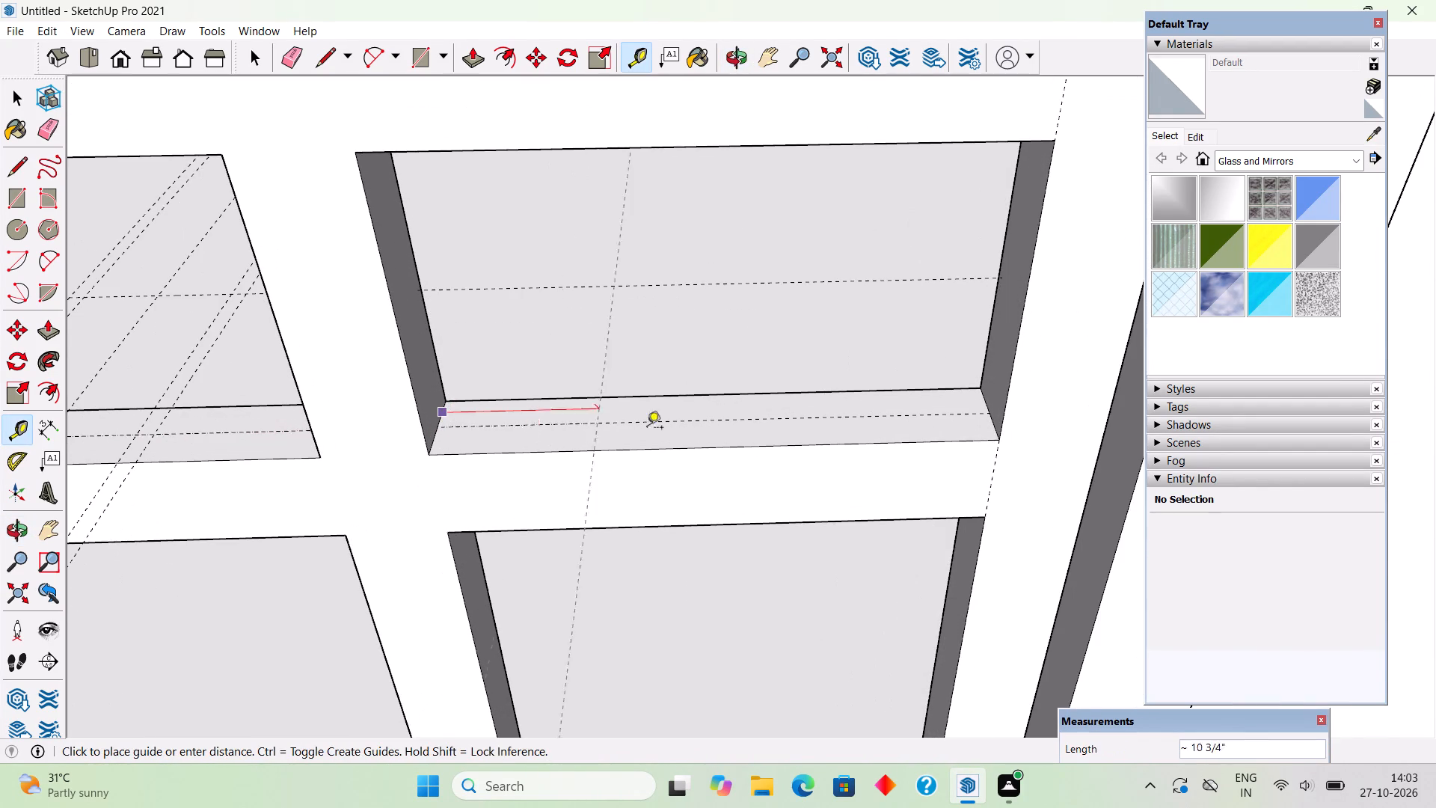
{"action": "left_click", "coordinate": [716, 448]}
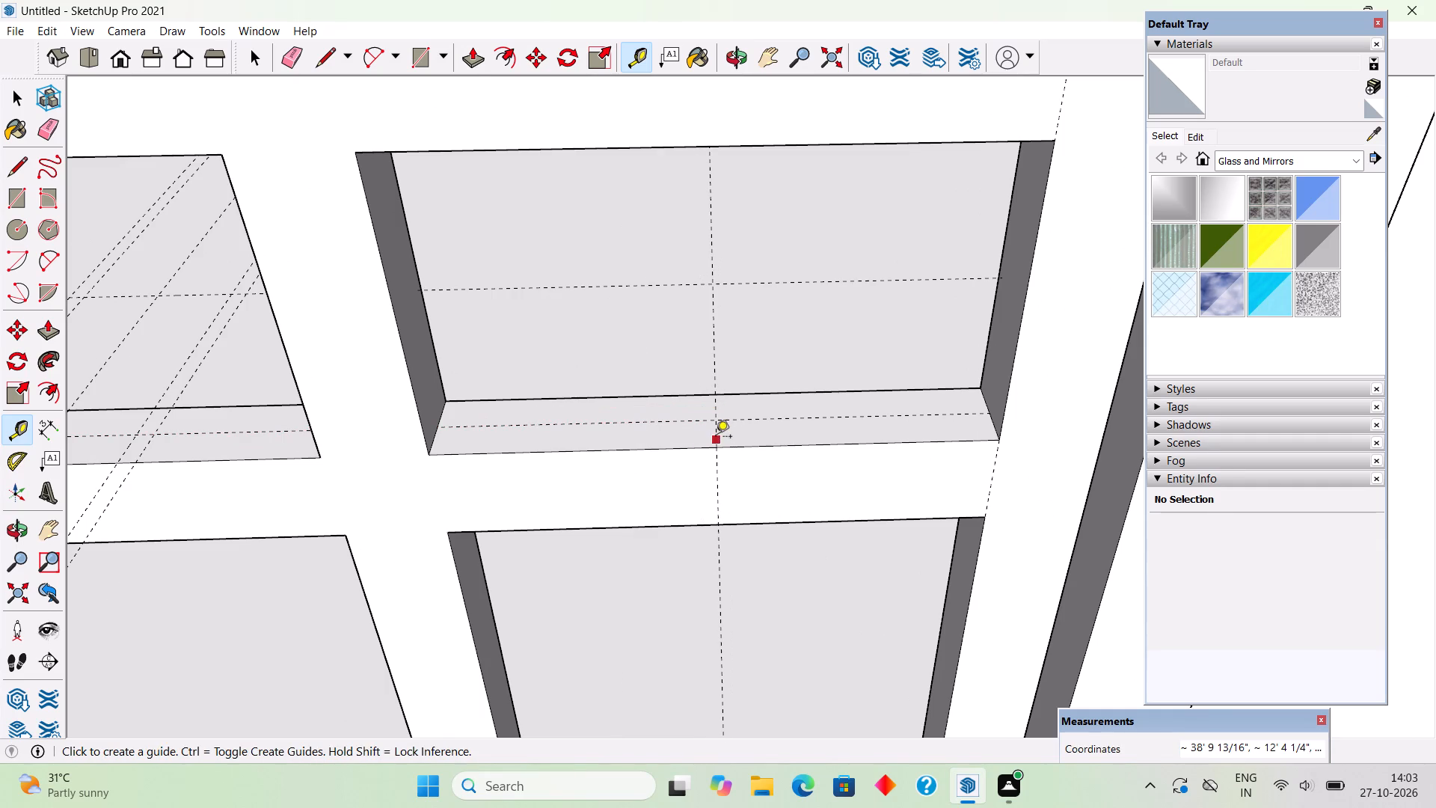
Place parallel guides 6" to each side of the middle guide in this second upper opening.
{"action": "left_click", "coordinate": [716, 437]}
{"action": "type", "text": "6\""}
{"action": "key", "text": "Return"}
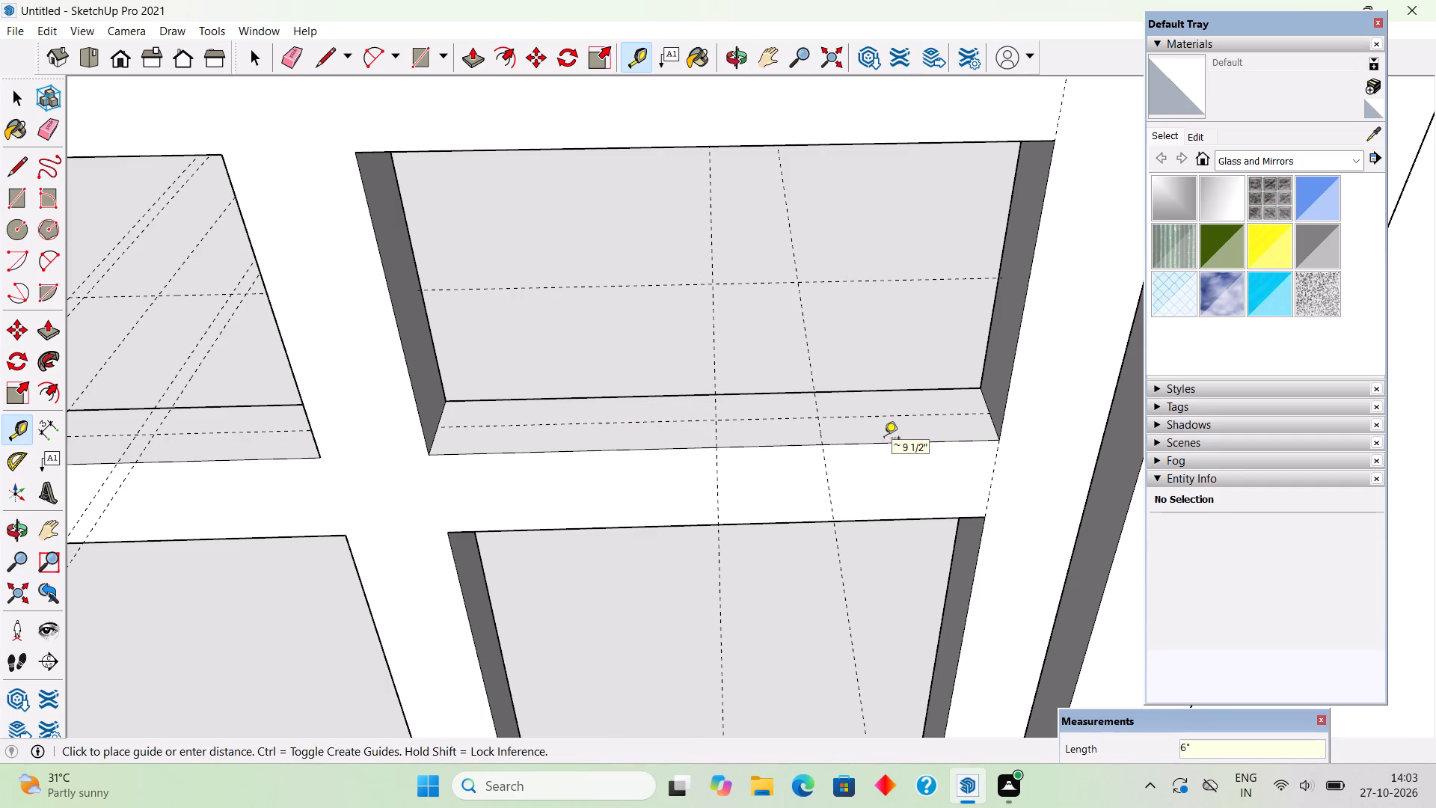
{"action": "left_click", "coordinate": [719, 434]}
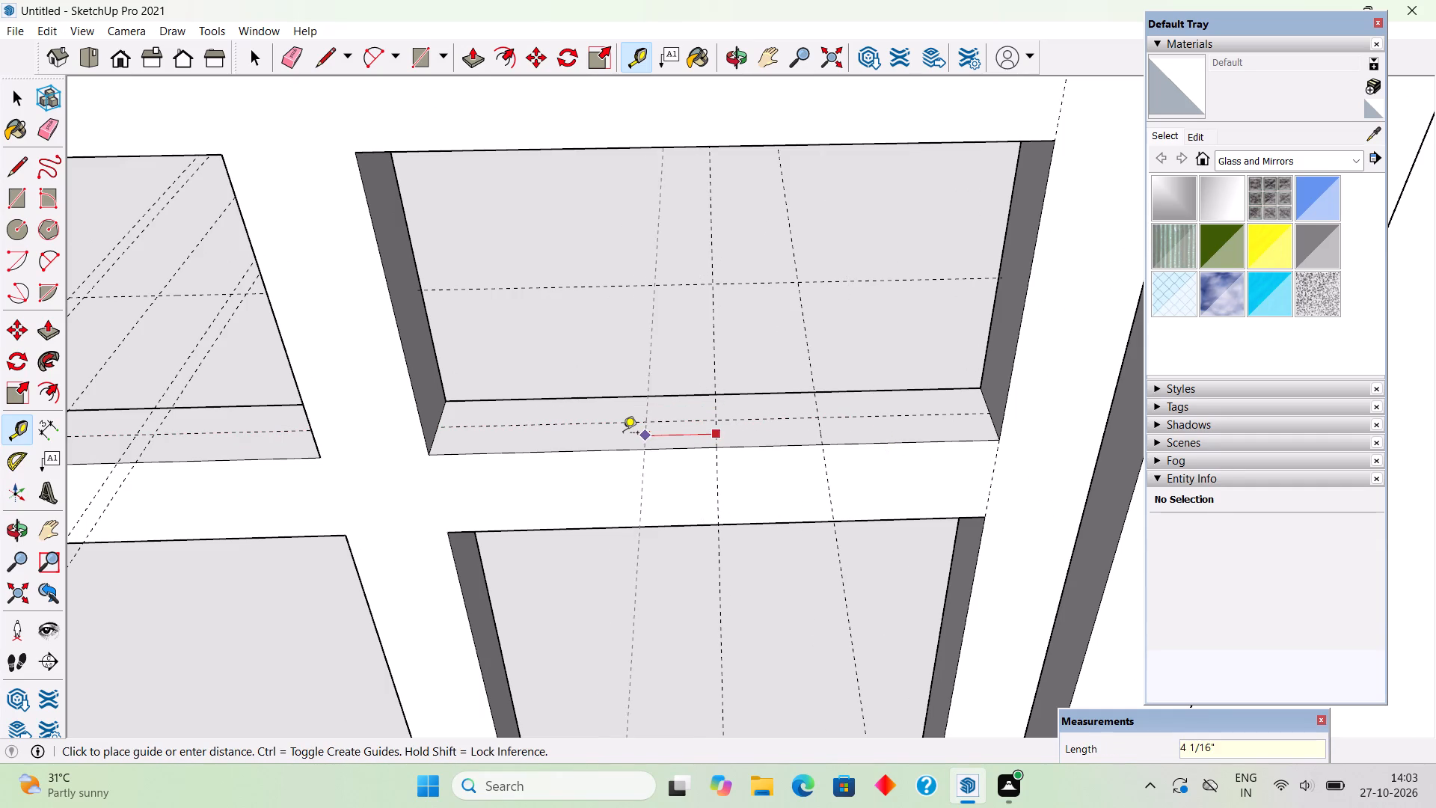
{"action": "type", "text": "6\""}
{"action": "key", "text": "Return"}
{"action": "key", "text": "space"}
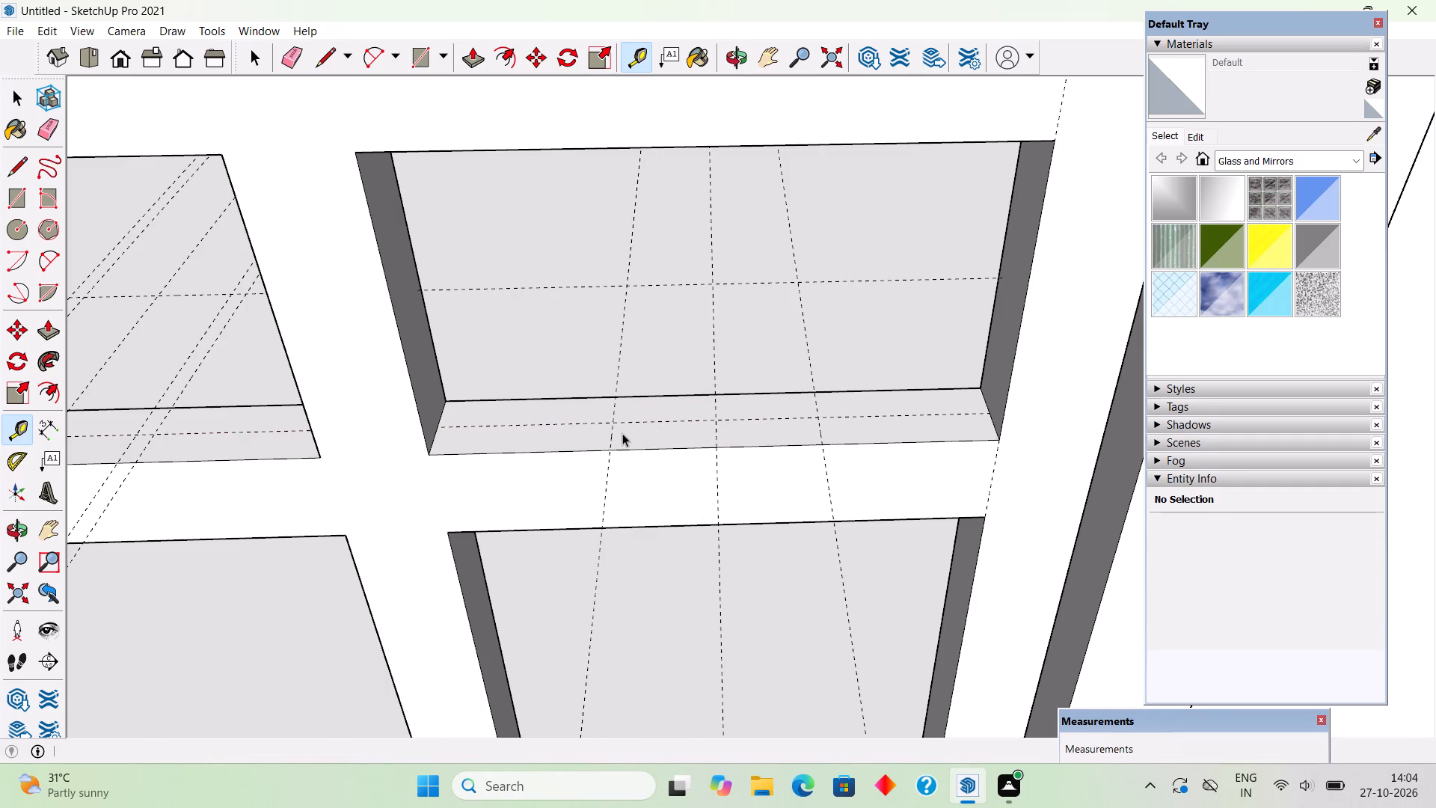
Draw a 1" radius circle where the guides cross on the first upper opening's outer side face.
{"action": "scroll", "coordinate": [622, 433], "scroll_direction": "down", "scroll_amount": 8}
{"action": "scroll", "coordinate": [639, 430], "scroll_direction": "up", "scroll_amount": 1}
{"action": "scroll", "coordinate": [640, 430], "scroll_direction": "down", "scroll_amount": 4}
{"action": "middle_click_drag", "start_coordinate": [642, 430], "coordinate": [610, 352]}
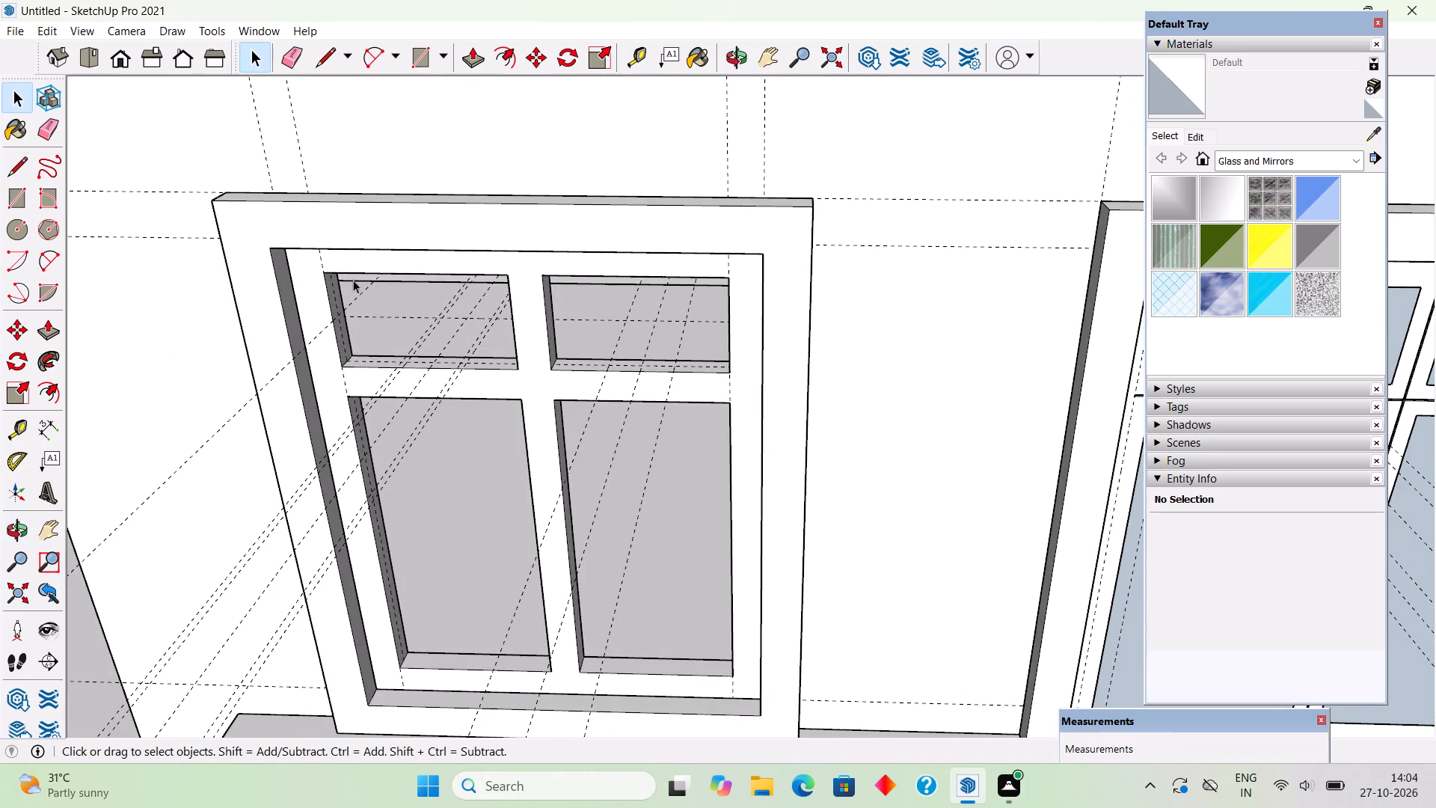
{"action": "scroll", "coordinate": [298, 295], "scroll_direction": "up", "scroll_amount": 5}
{"action": "scroll", "coordinate": [387, 346], "scroll_direction": "up", "scroll_amount": 3}
{"action": "scroll", "coordinate": [378, 343], "scroll_direction": "down", "scroll_amount": 5}
{"action": "middle_click_drag", "start_coordinate": [372, 349], "coordinate": [332, 314]}
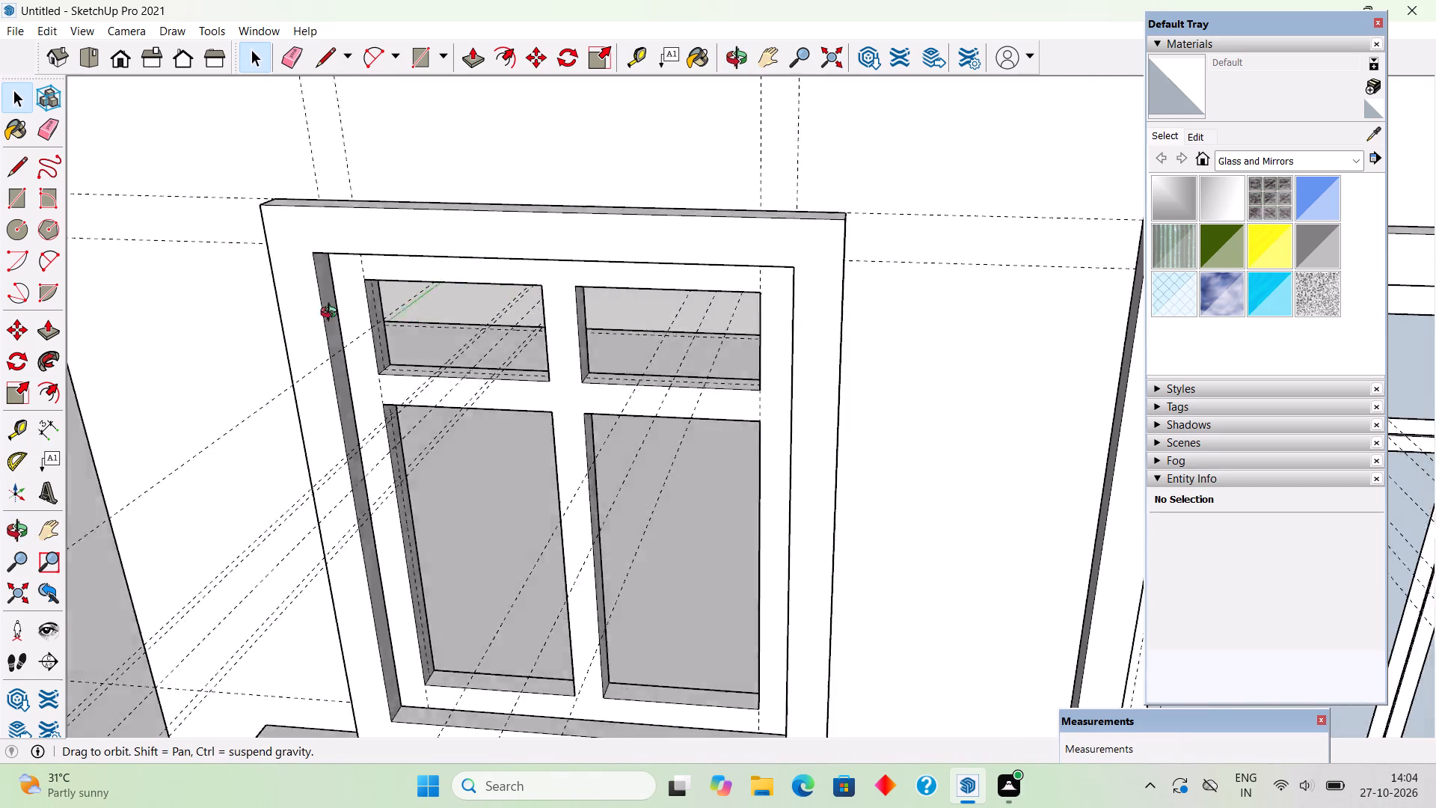
{"action": "middle_click_drag", "start_coordinate": [332, 314], "coordinate": [261, 266]}
{"action": "scroll", "coordinate": [431, 325], "scroll_direction": "up", "scroll_amount": 3}
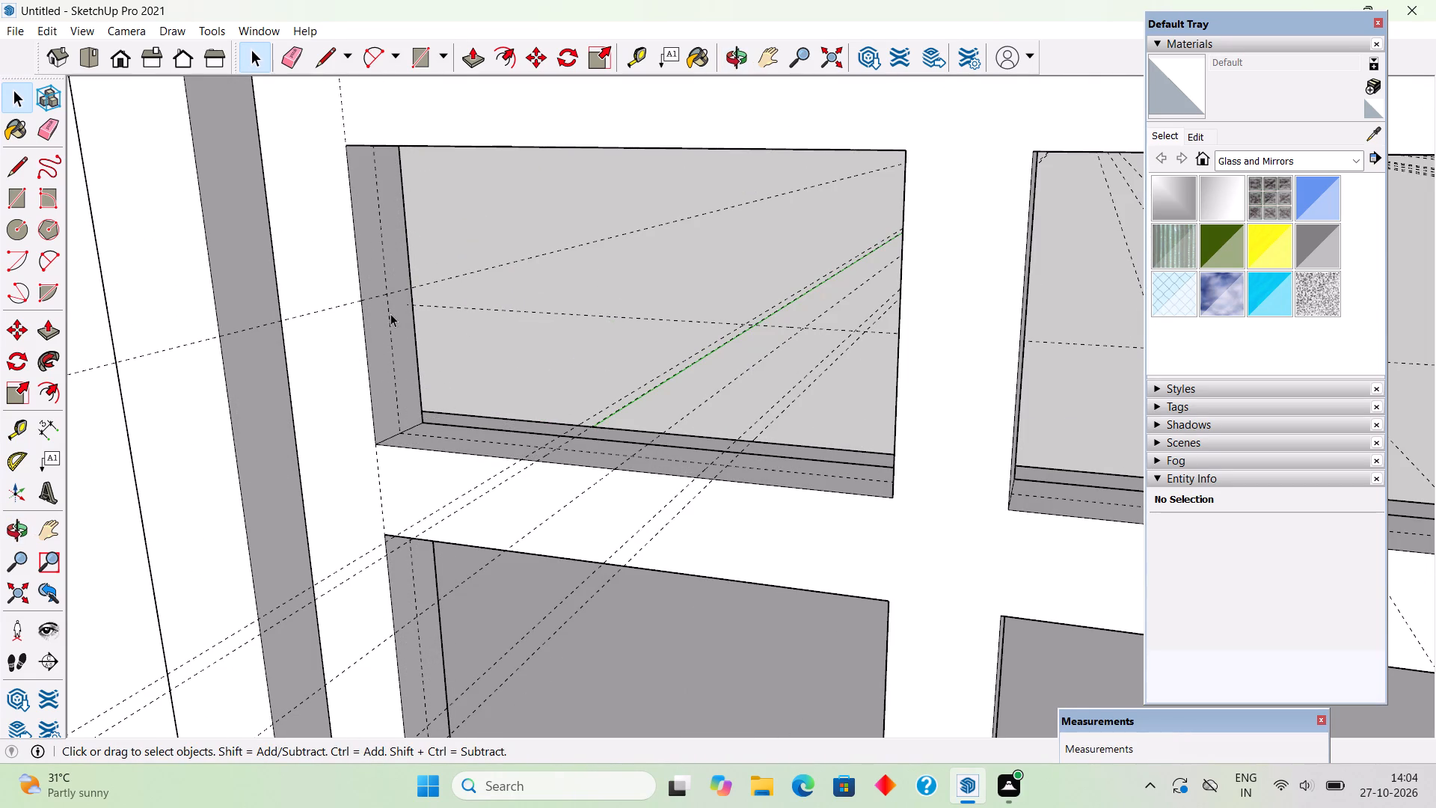
{"action": "key", "text": "c"}
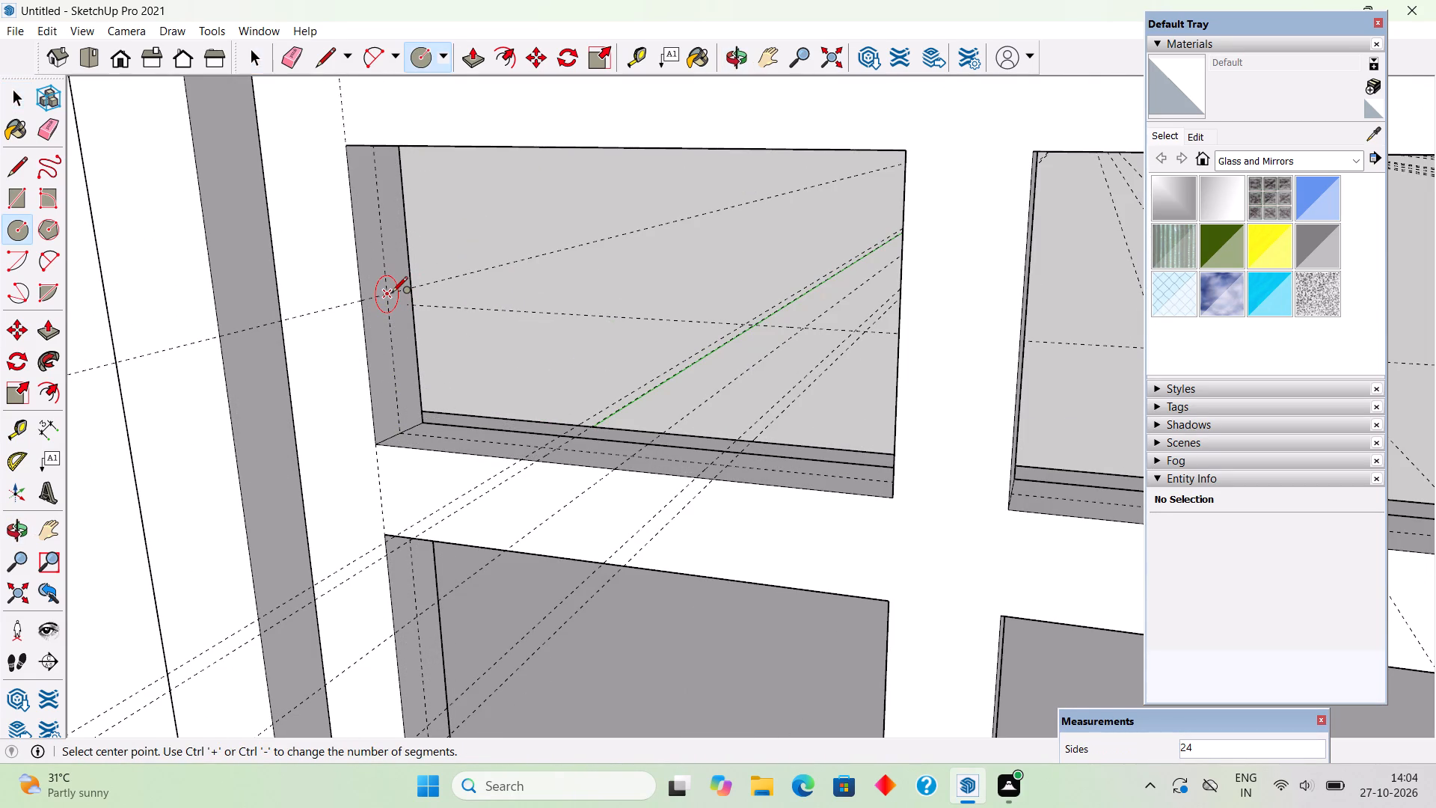
{"action": "left_click", "coordinate": [392, 293]}
{"action": "left_click", "coordinate": [396, 316]}
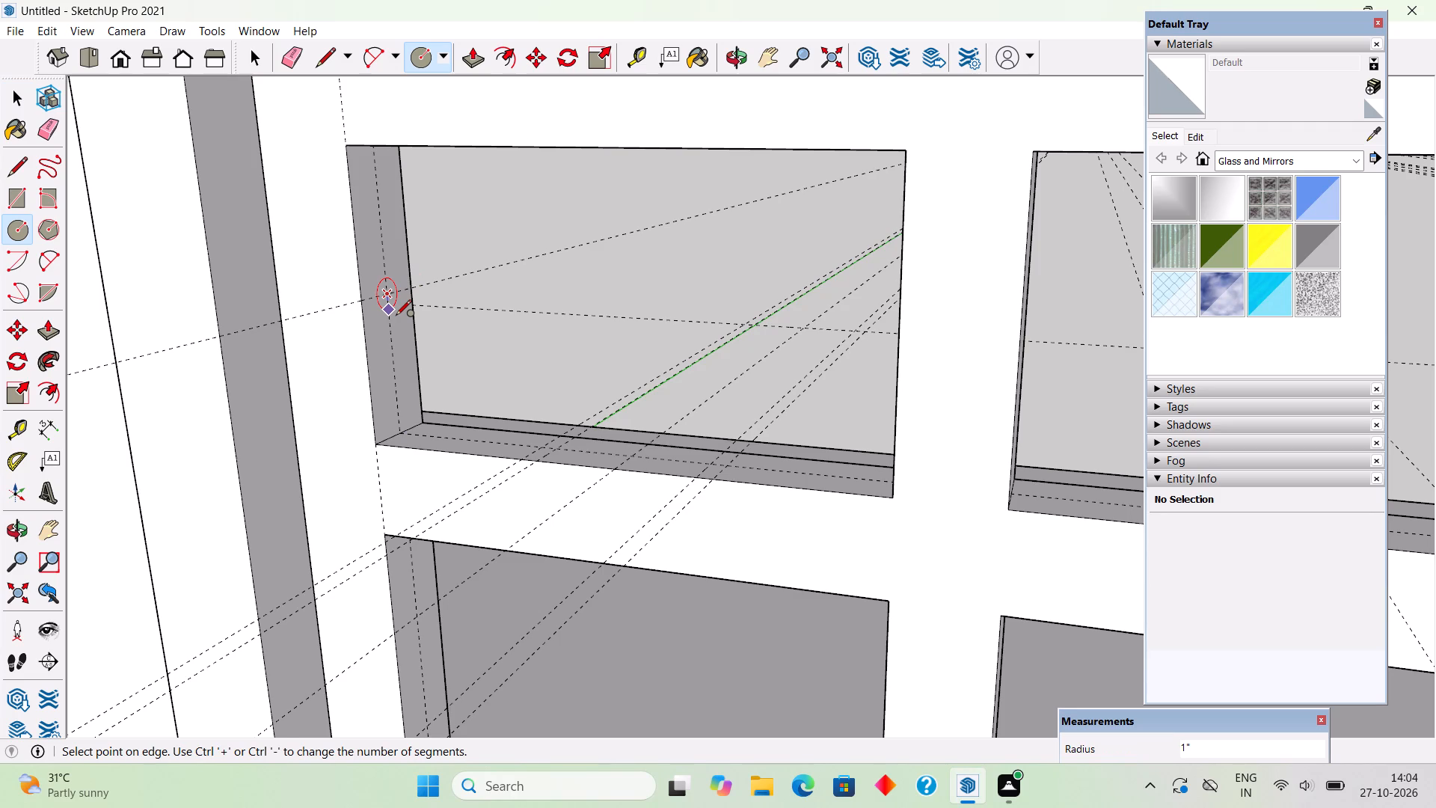
Extrude the side-face circle about 5' 10 1/2" across both upper openings as a horizontal round bar.
{"action": "key", "text": "p"}
{"action": "left_click", "coordinate": [388, 303]}
{"action": "scroll", "coordinate": [499, 306], "scroll_direction": "down", "scroll_amount": 8}
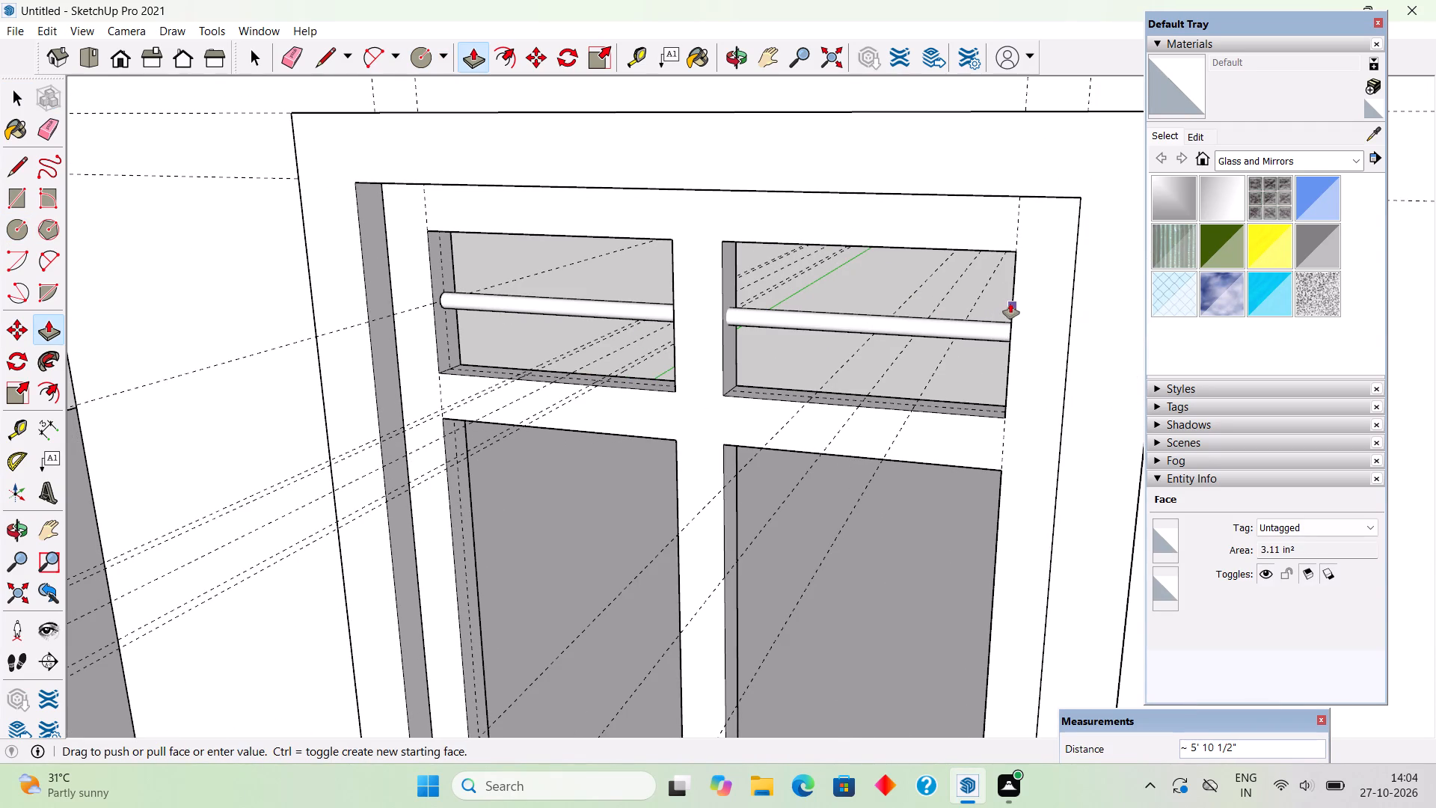
{"action": "left_click", "coordinate": [1012, 287]}
Make a group of the whole horizontal round bar.
{"action": "key", "text": "space"}
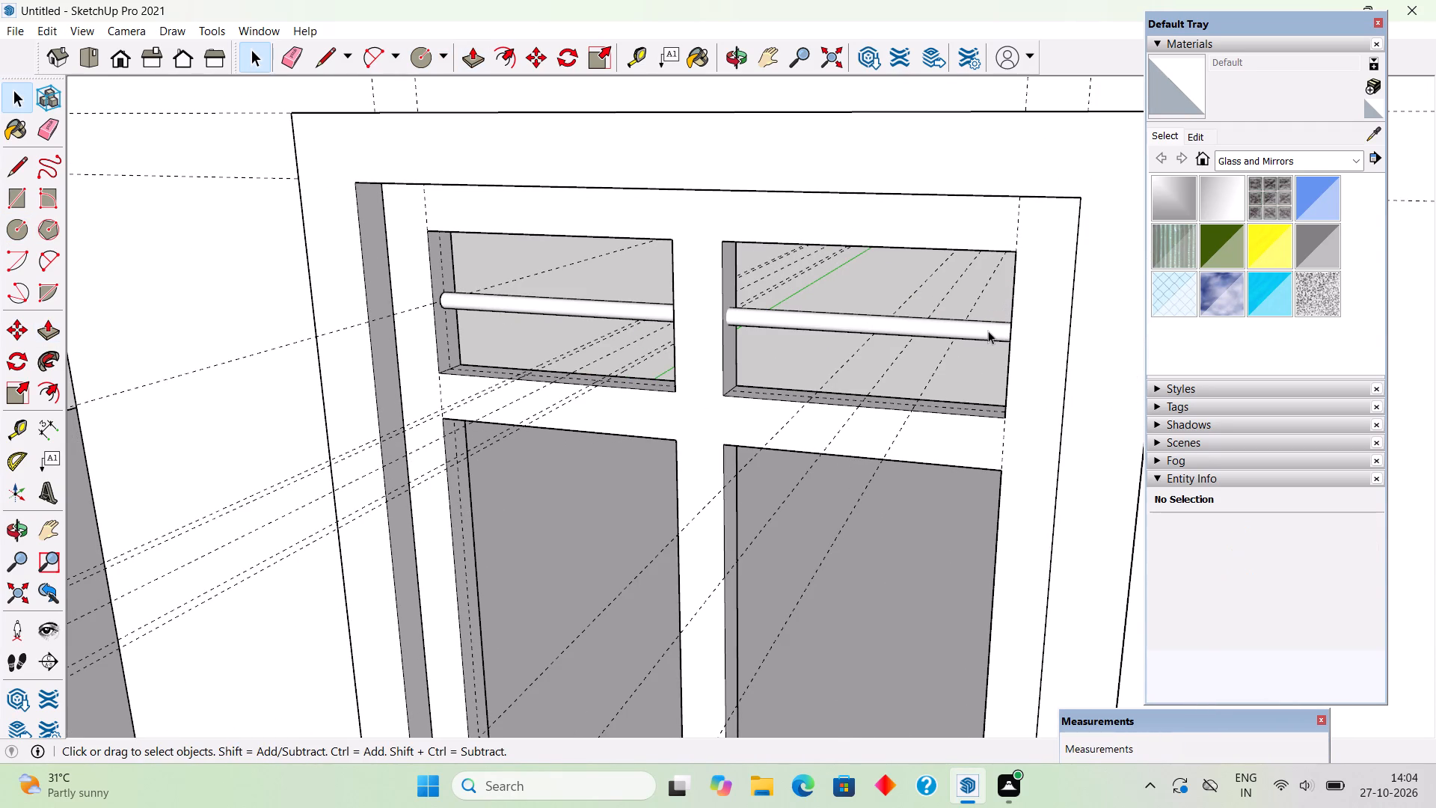
{"action": "triple_click", "coordinate": [988, 332]}
{"action": "right_click", "coordinate": [988, 332]}
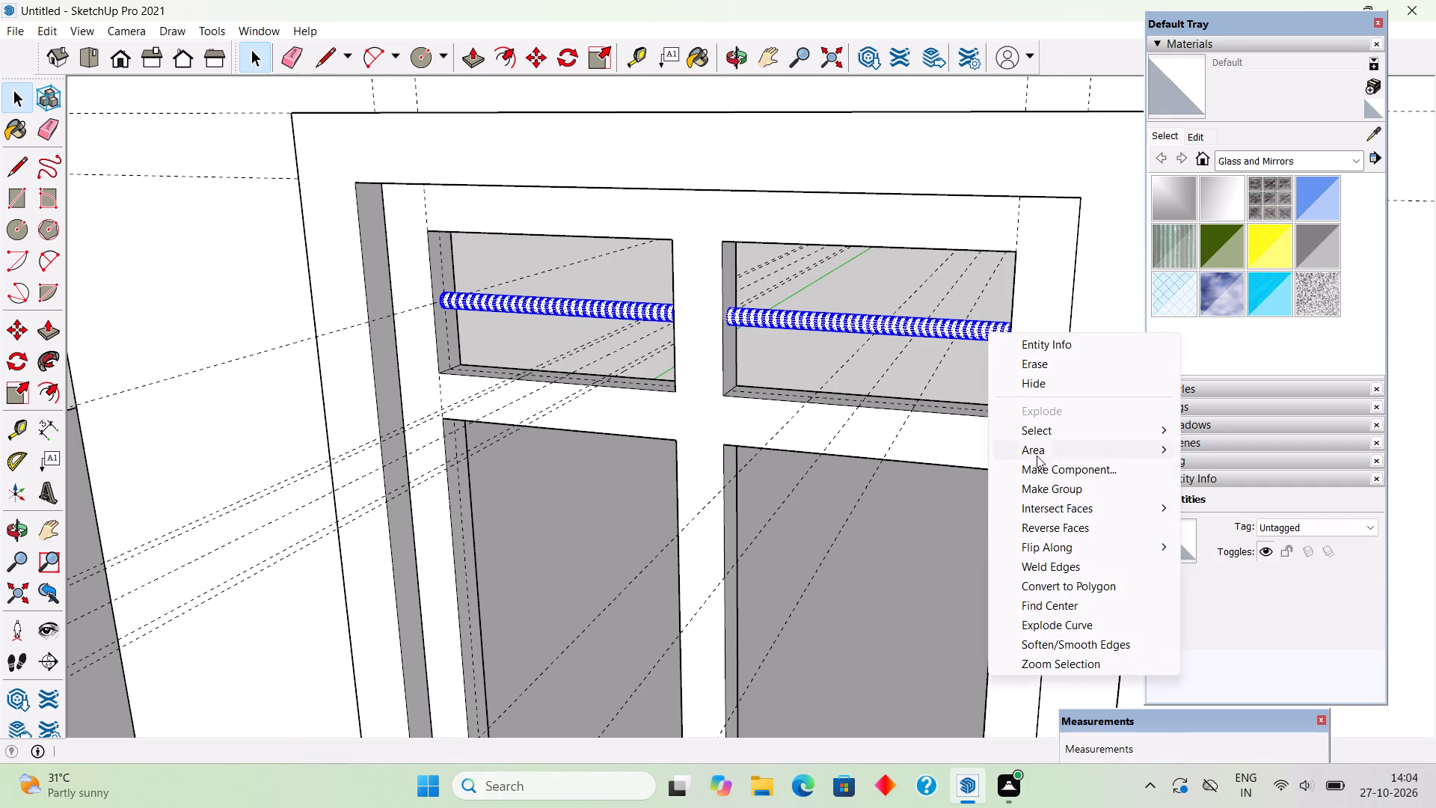
{"action": "left_click", "coordinate": [1048, 483]}
Draw two 1" radius circles on the first upper opening's bottom face, where the outermost offset guides cross the mid-depth guide.
{"action": "middle_click_drag", "start_coordinate": [873, 480], "coordinate": [949, 470]}
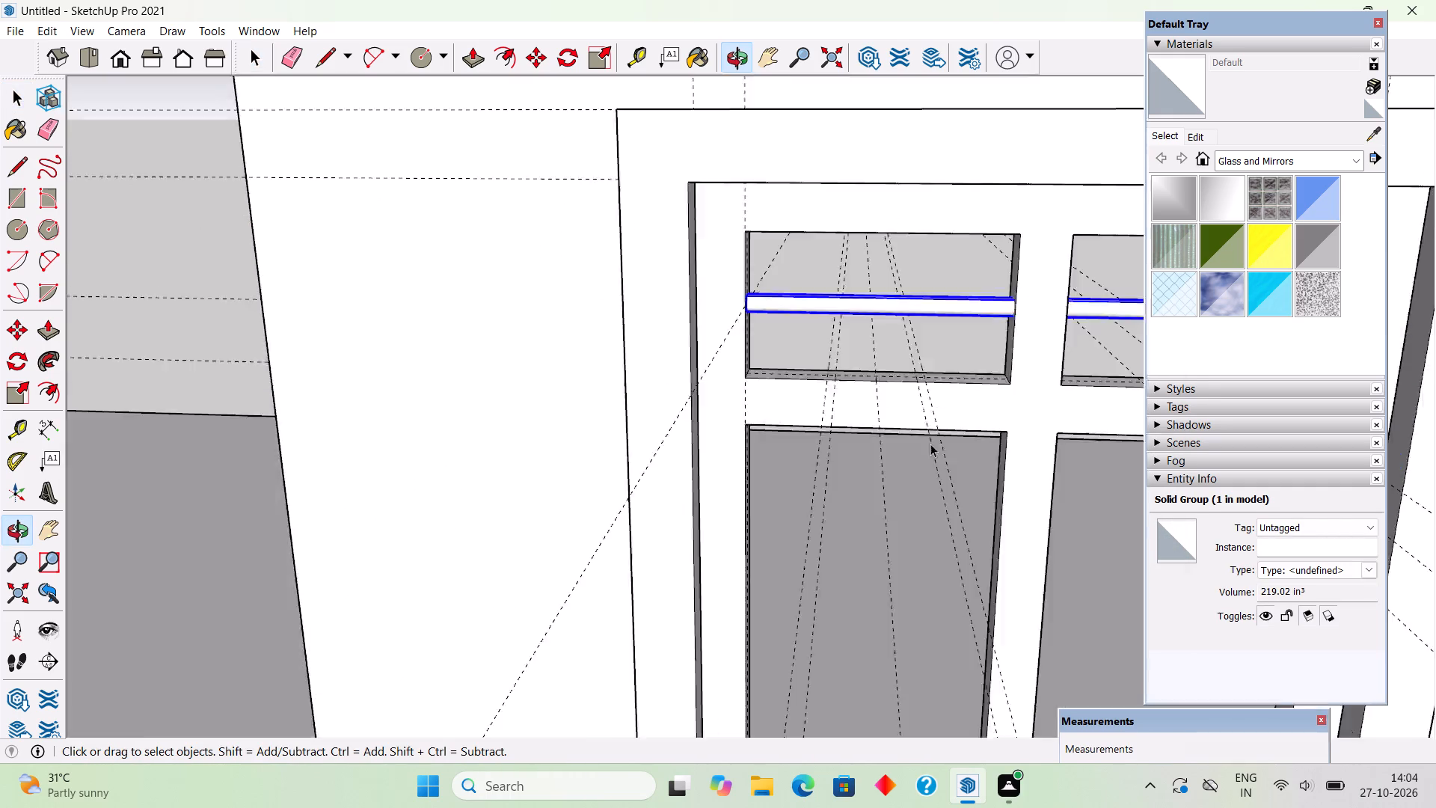
{"action": "scroll", "coordinate": [924, 435], "scroll_direction": "down", "scroll_amount": 8}
{"action": "middle_click_drag", "start_coordinate": [850, 343], "coordinate": [871, 515]}
{"action": "scroll", "coordinate": [980, 463], "scroll_direction": "up", "scroll_amount": 5}
{"action": "scroll", "coordinate": [838, 474], "scroll_direction": "up", "scroll_amount": 13}
{"action": "key", "text": "c"}
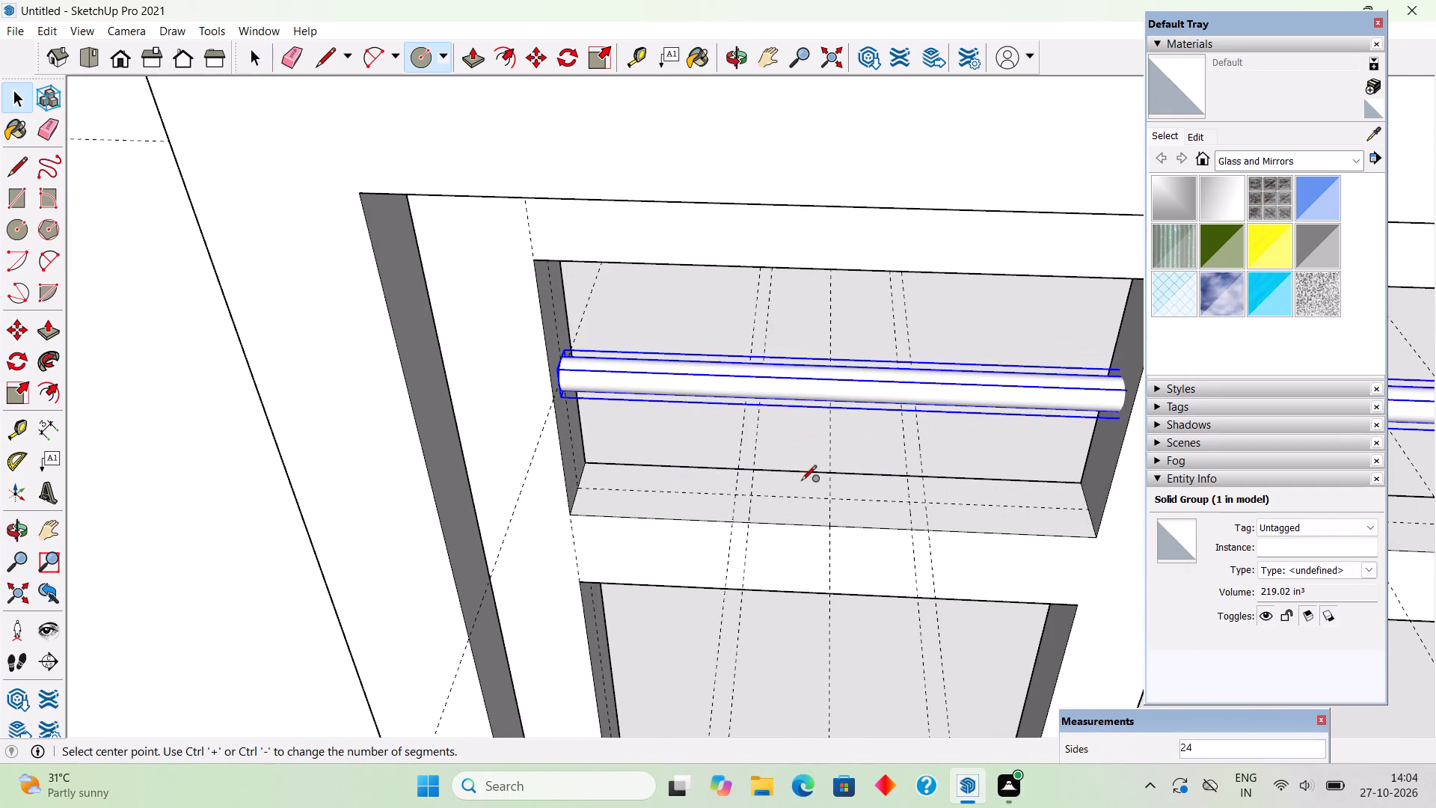
{"action": "left_click", "coordinate": [740, 492]}
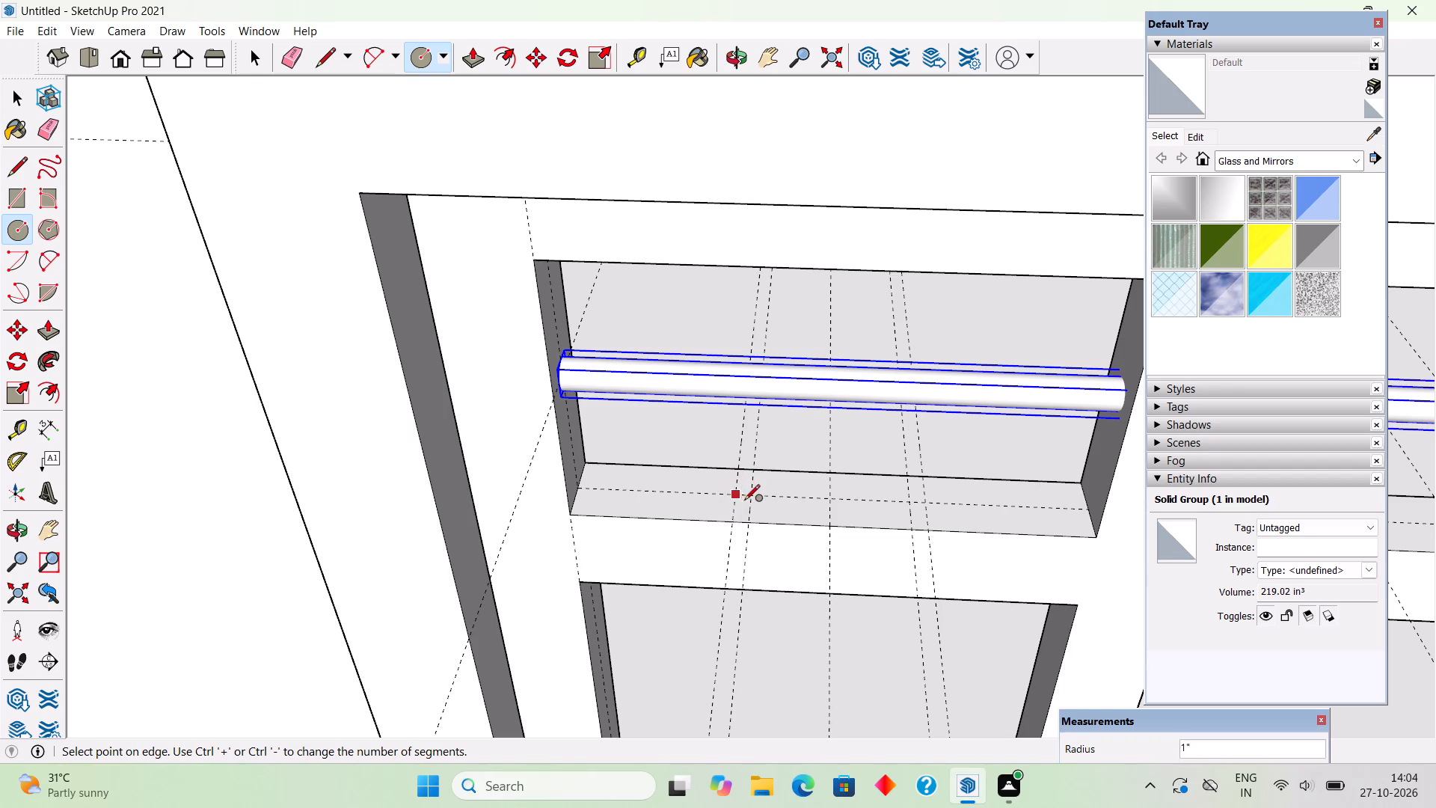
{"action": "left_click", "coordinate": [747, 502]}
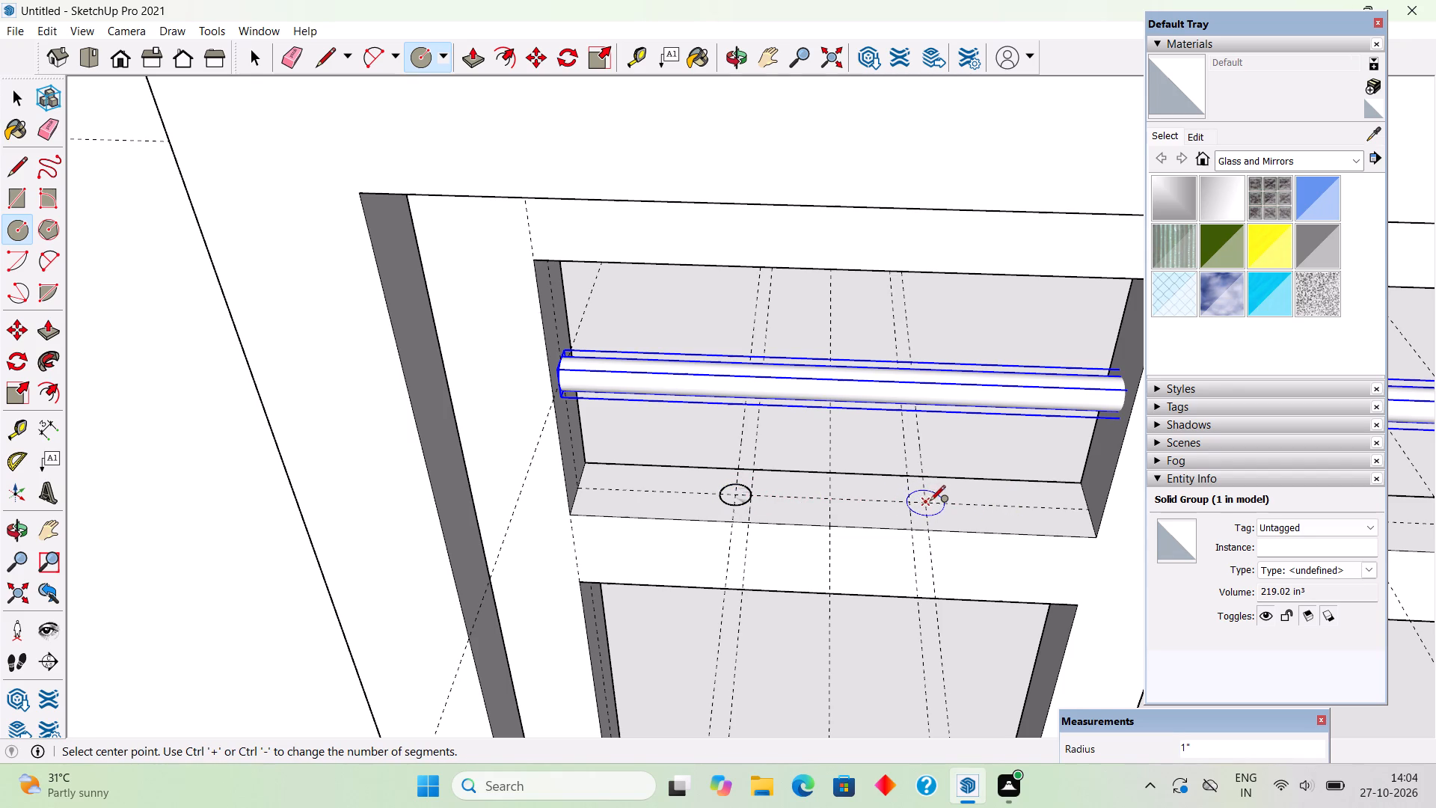
{"action": "left_click", "coordinate": [921, 506]}
{"action": "left_click", "coordinate": [933, 518]}
Draw two circles of about 1" radius on the second upper opening's bottom face, at the 6" guides' crossings with the mid-depth guide.
{"action": "scroll", "coordinate": [628, 492], "scroll_direction": "down", "scroll_amount": 8}
{"action": "scroll", "coordinate": [1091, 533], "scroll_direction": "up", "scroll_amount": 5}
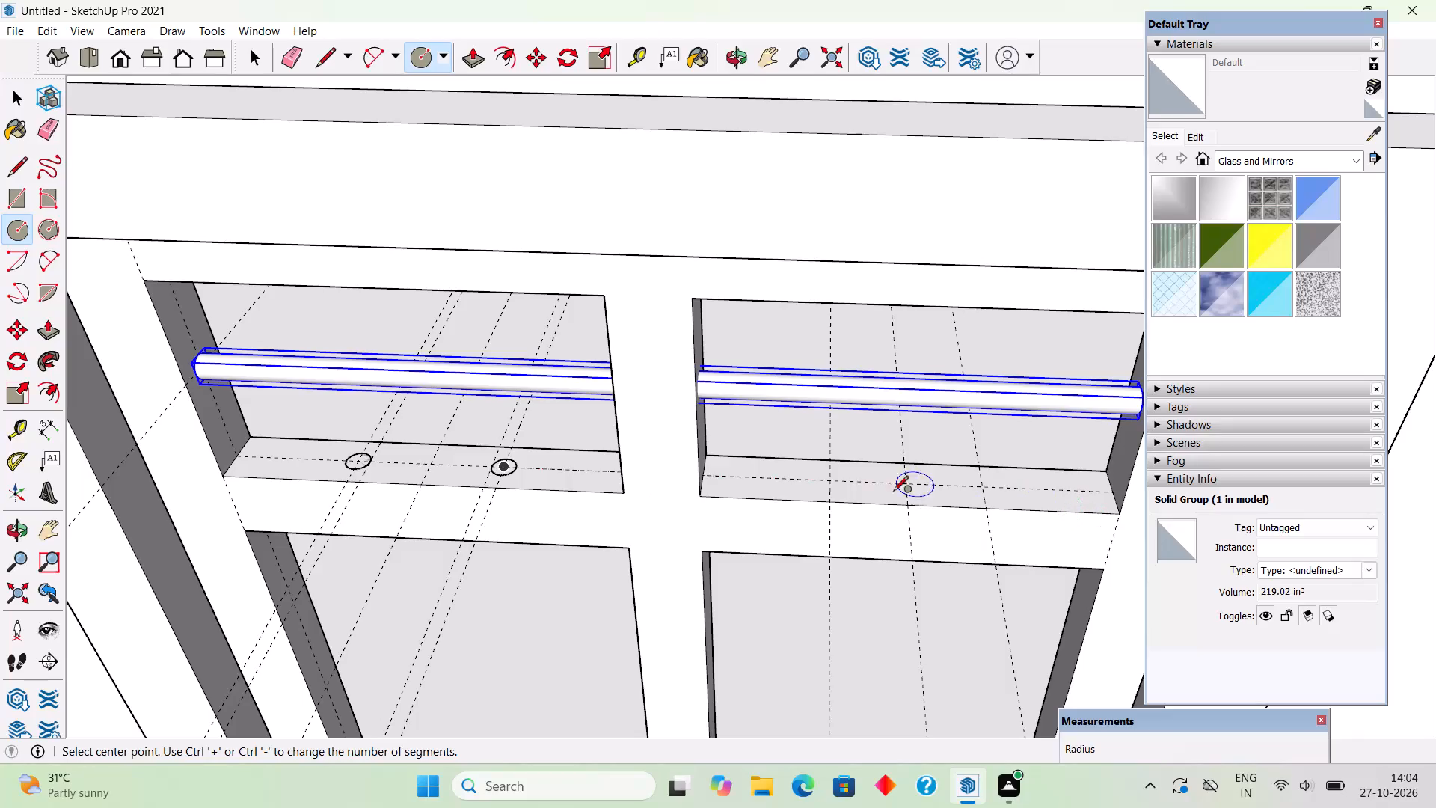
{"action": "left_click", "coordinate": [832, 480]}
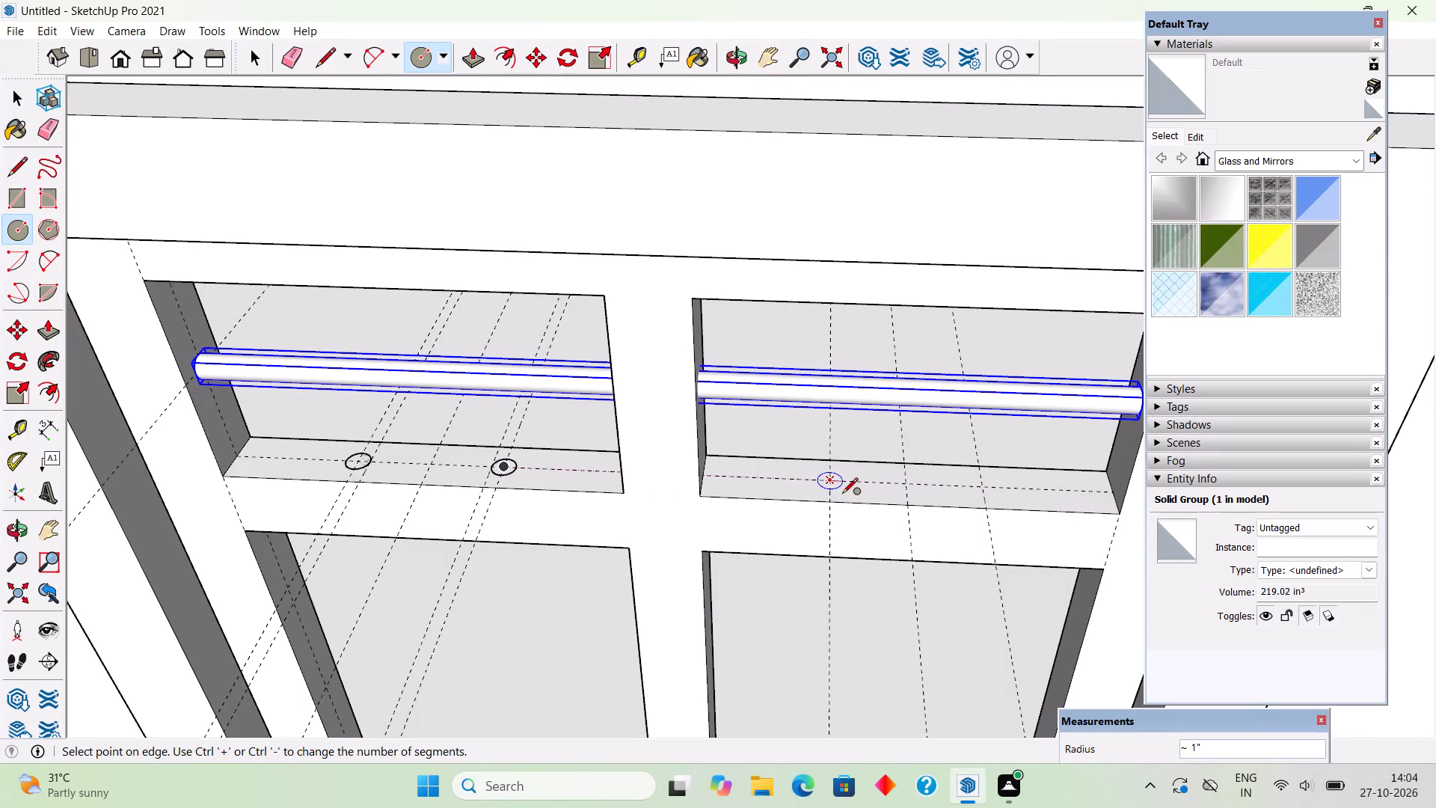
{"action": "left_click", "coordinate": [842, 495]}
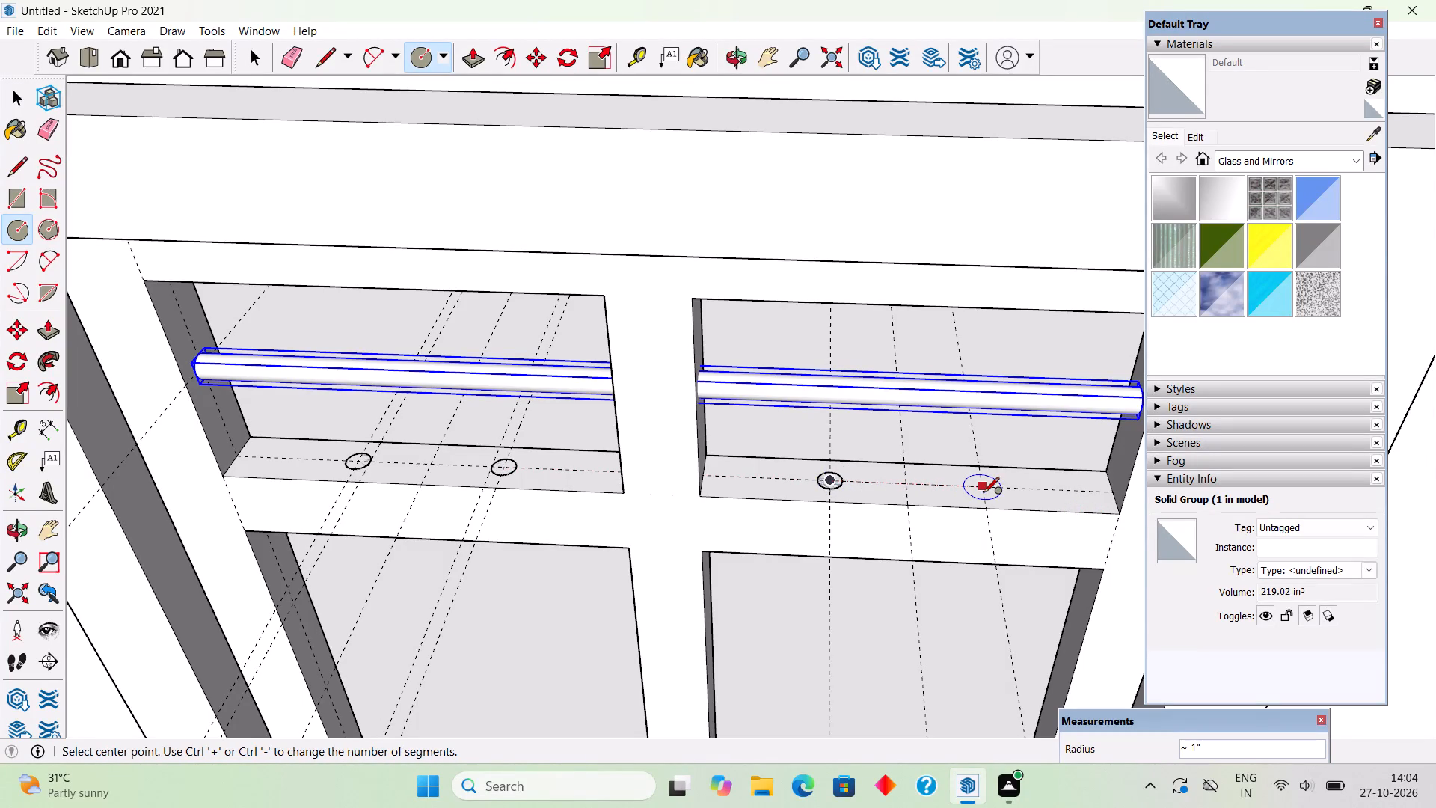
{"action": "left_click", "coordinate": [984, 486]}
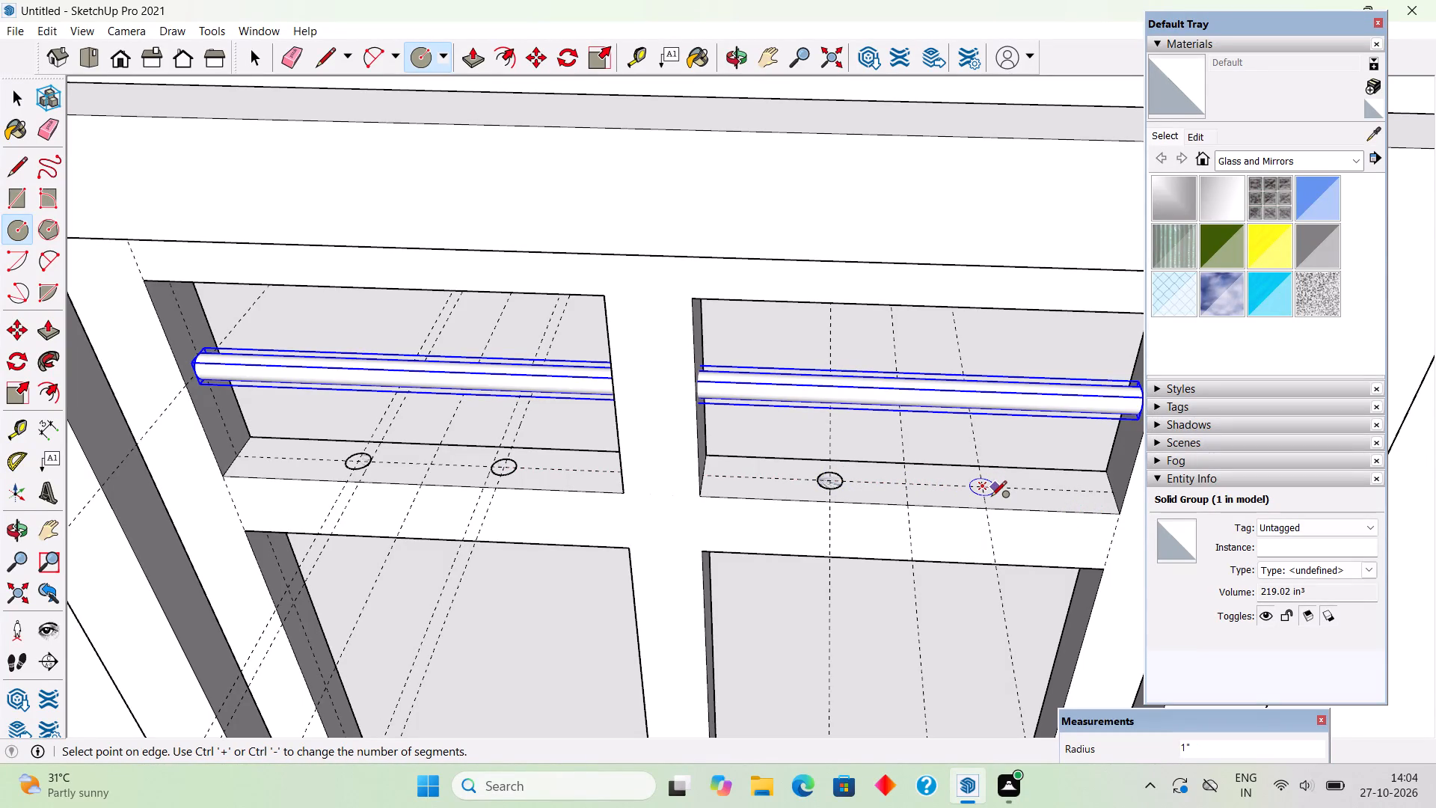
{"action": "left_click", "coordinate": [991, 498]}
Extrude the second opening's circle farther from the central post upward 1' 5 5/8" to the opening's top as a vertical bar.
{"action": "key", "text": "p"}
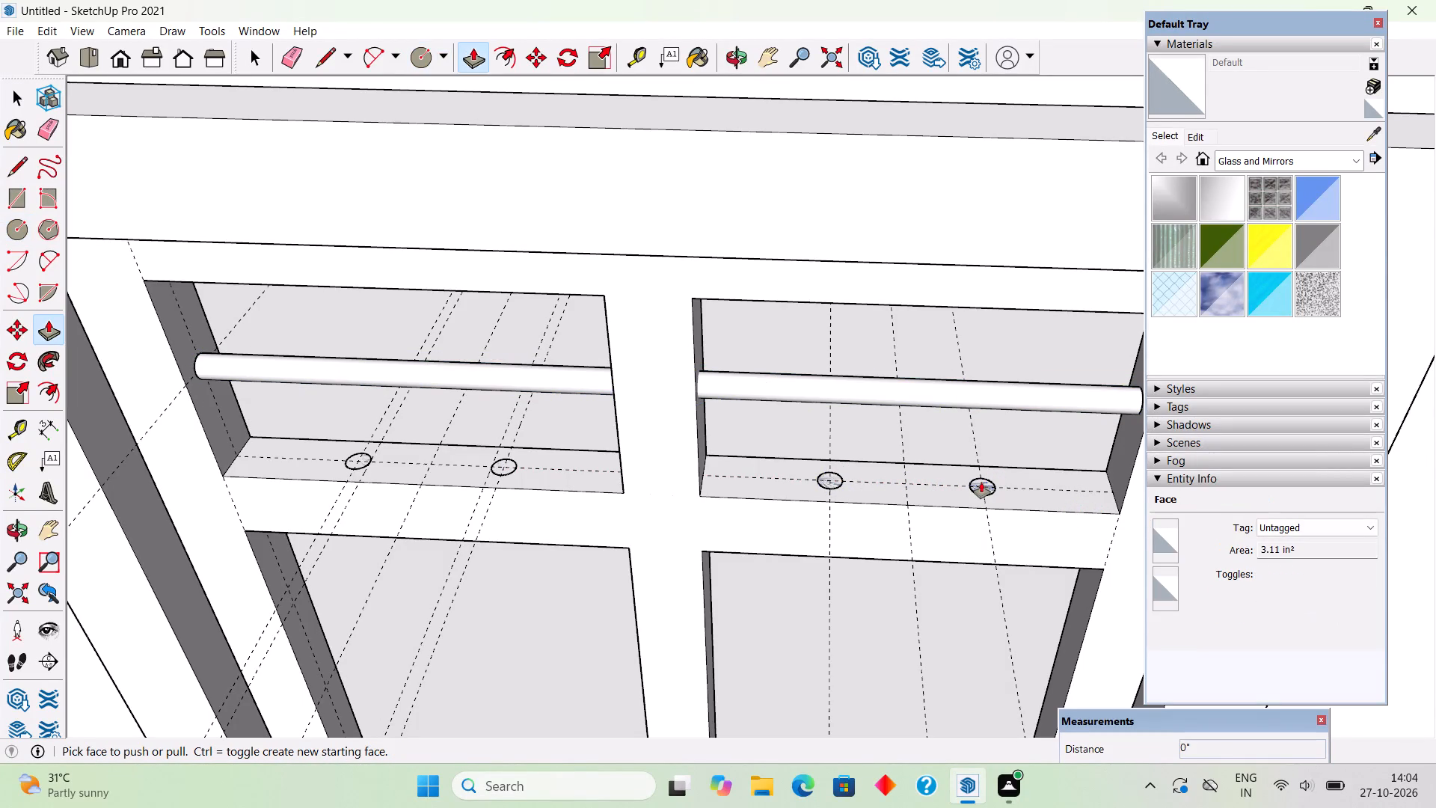
{"action": "left_click", "coordinate": [981, 483]}
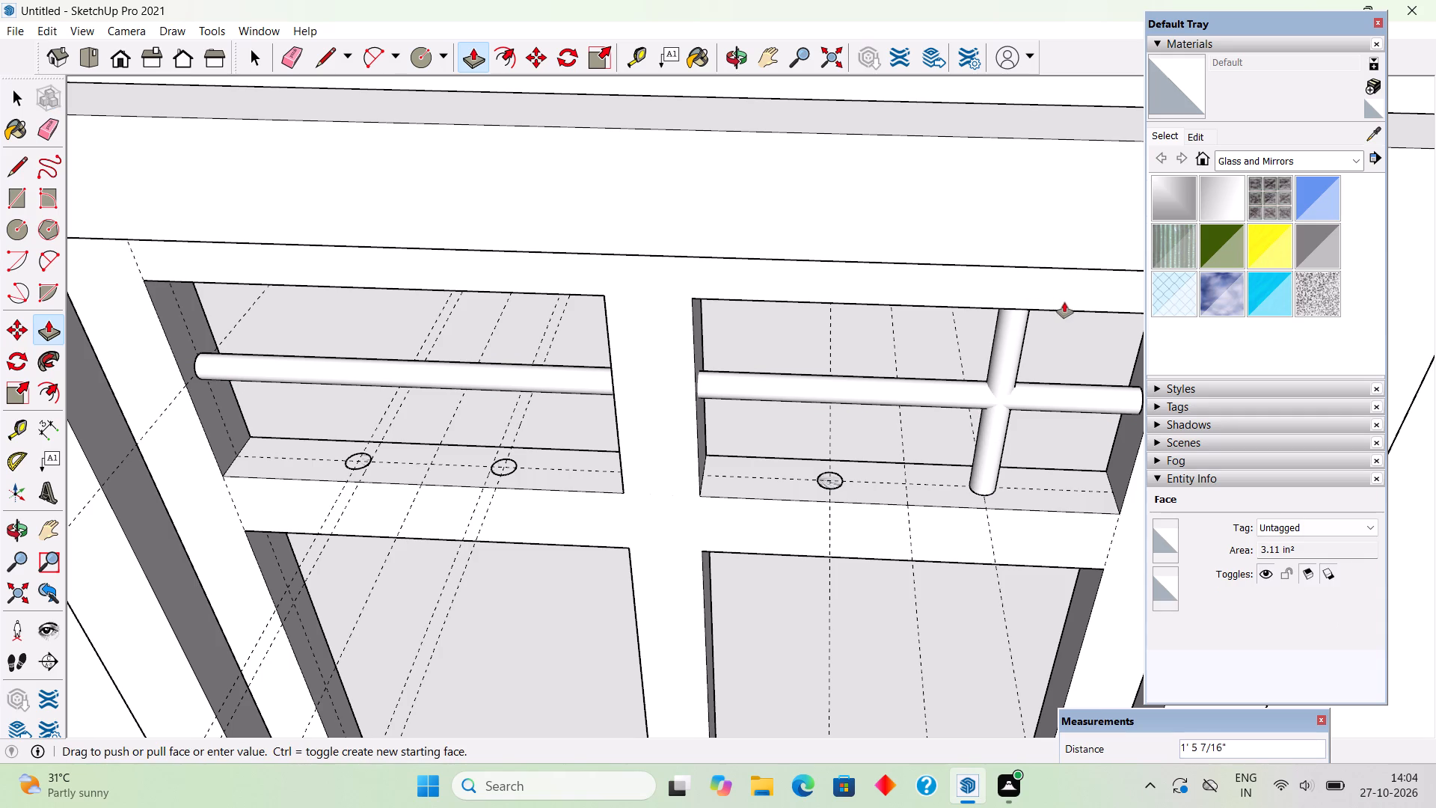
{"action": "left_click", "coordinate": [1084, 303]}
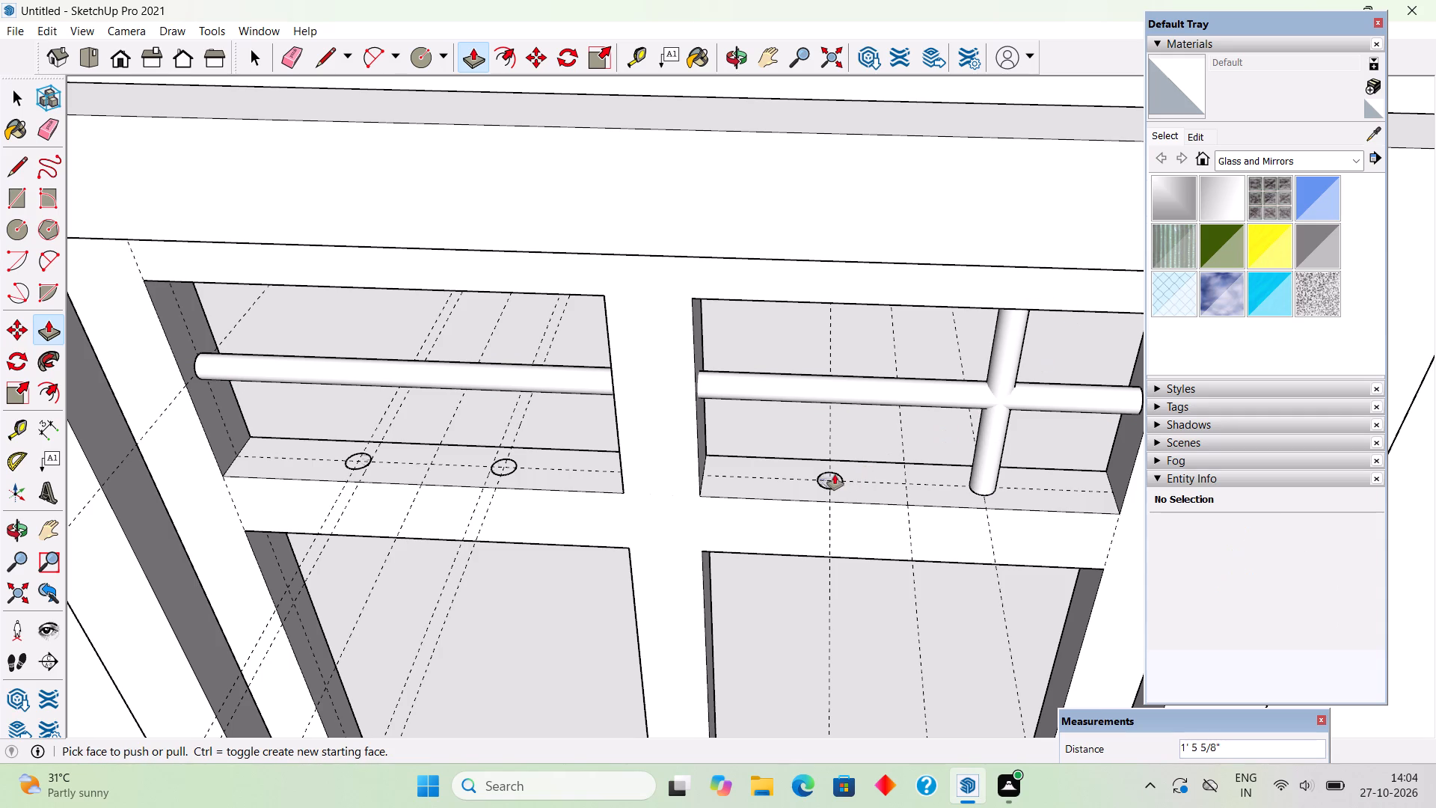
Extrude the three remaining circles in the two upper openings upward 1' 6" to the openings' top as vertical bars.
{"action": "left_click", "coordinate": [835, 474]}
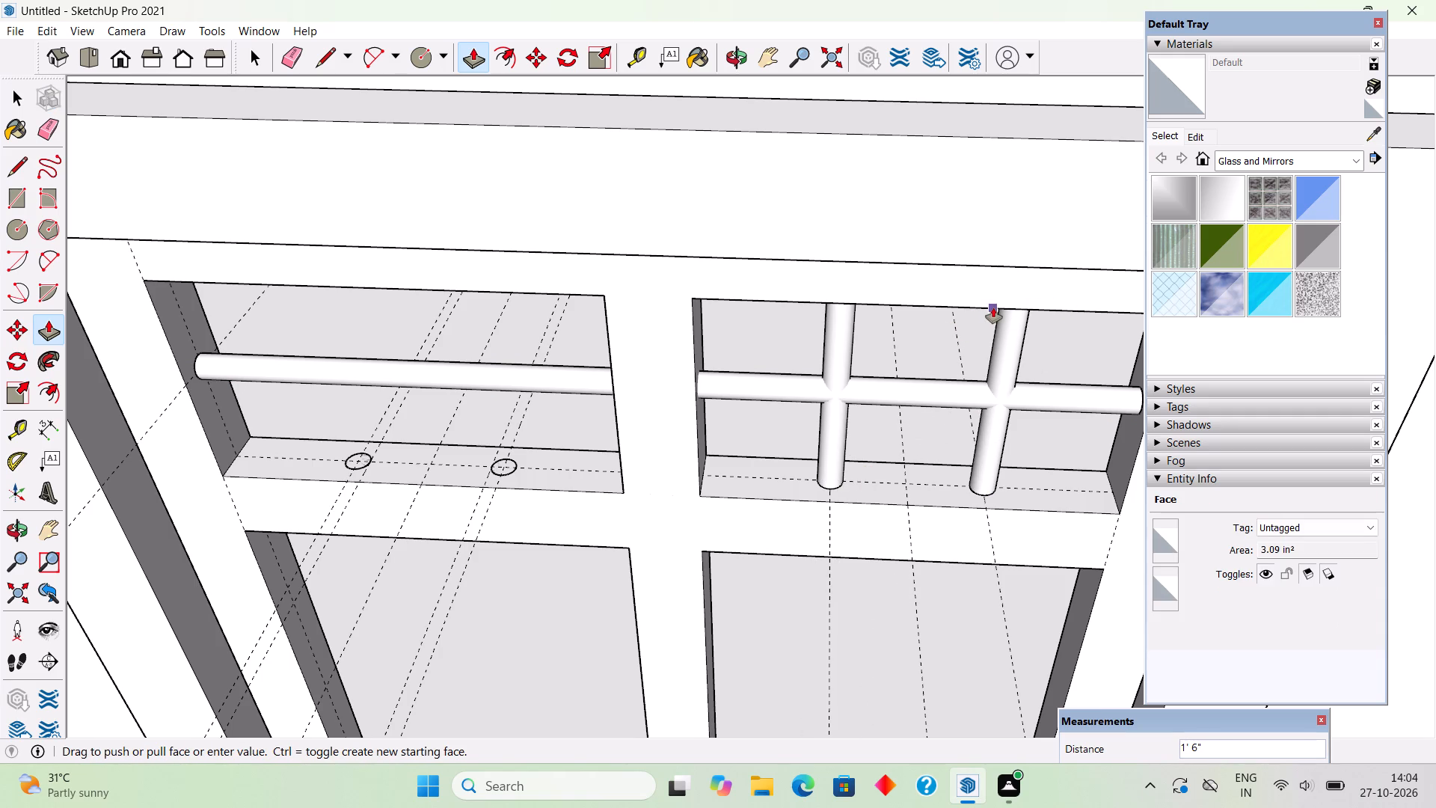
{"action": "left_click", "coordinate": [993, 307]}
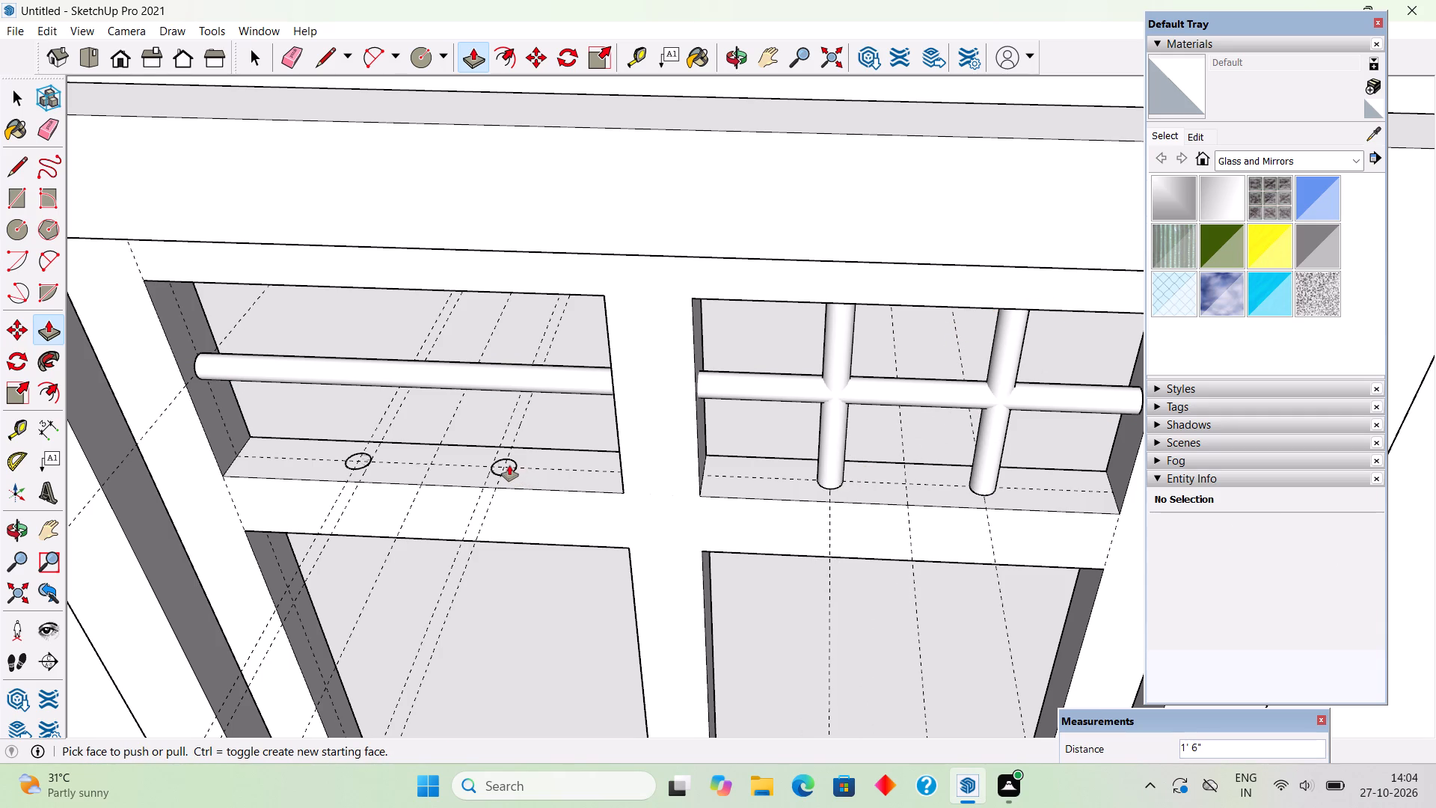
{"action": "left_click", "coordinate": [509, 465]}
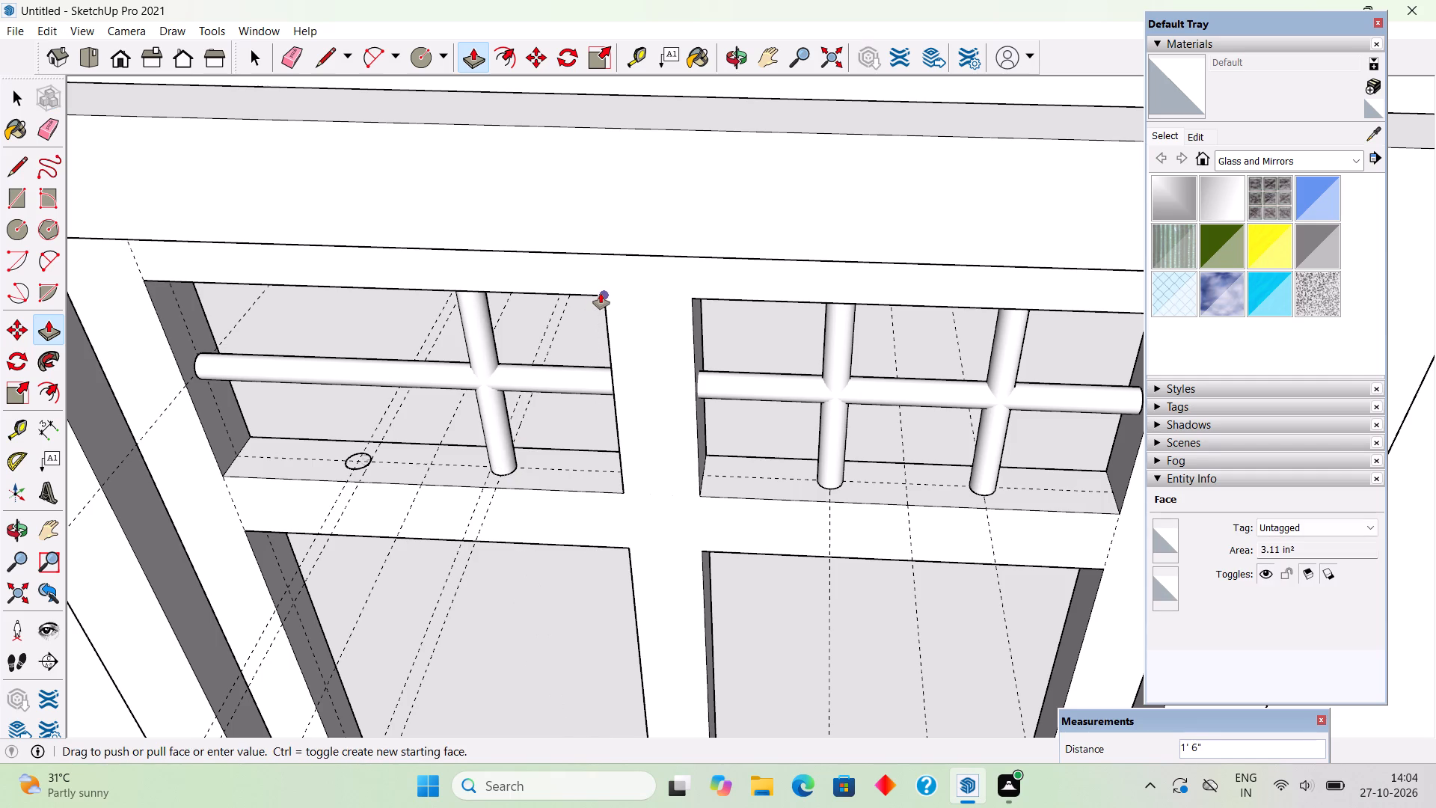
{"action": "left_click", "coordinate": [601, 293]}
{"action": "left_click", "coordinate": [367, 459]}
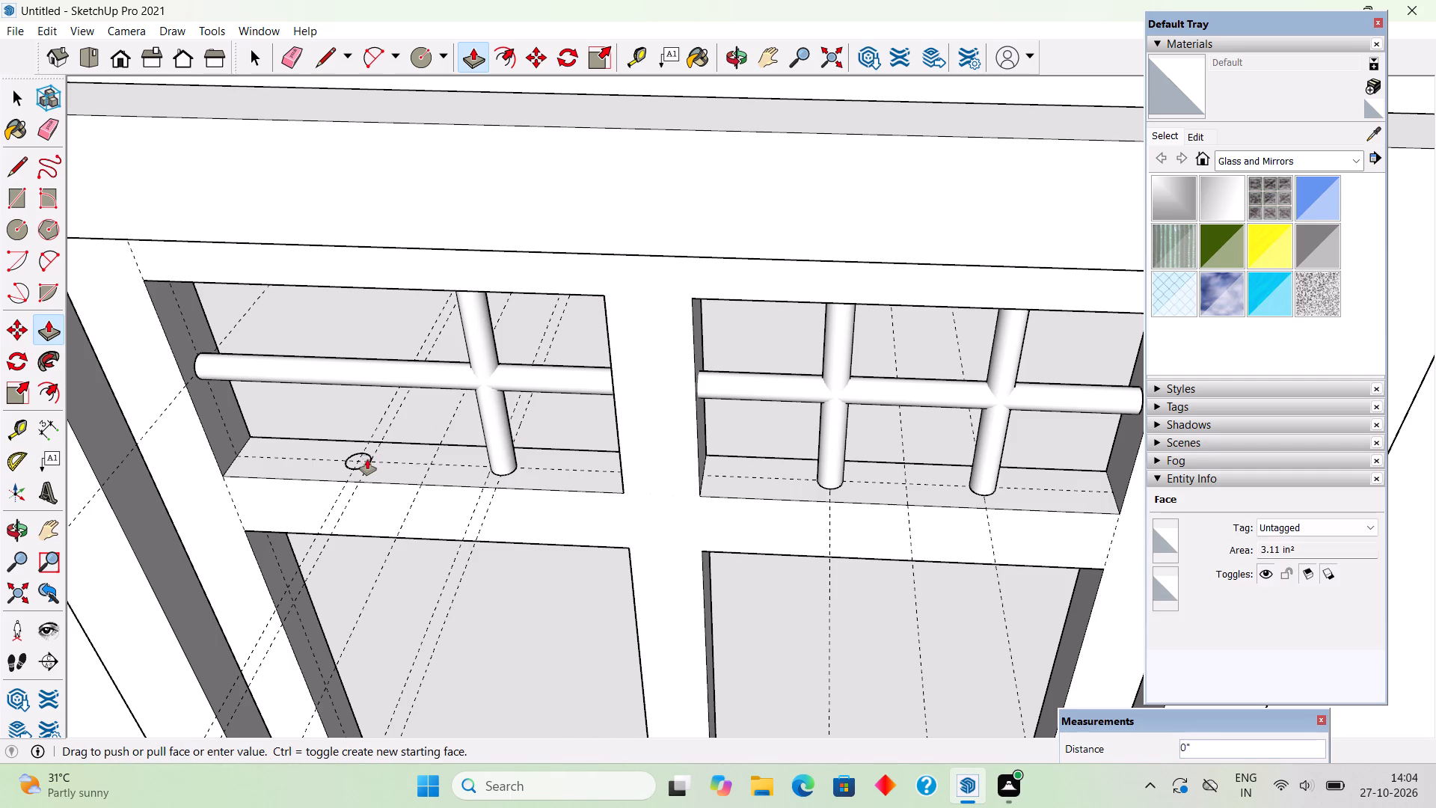
{"action": "left_click", "coordinate": [417, 286]}
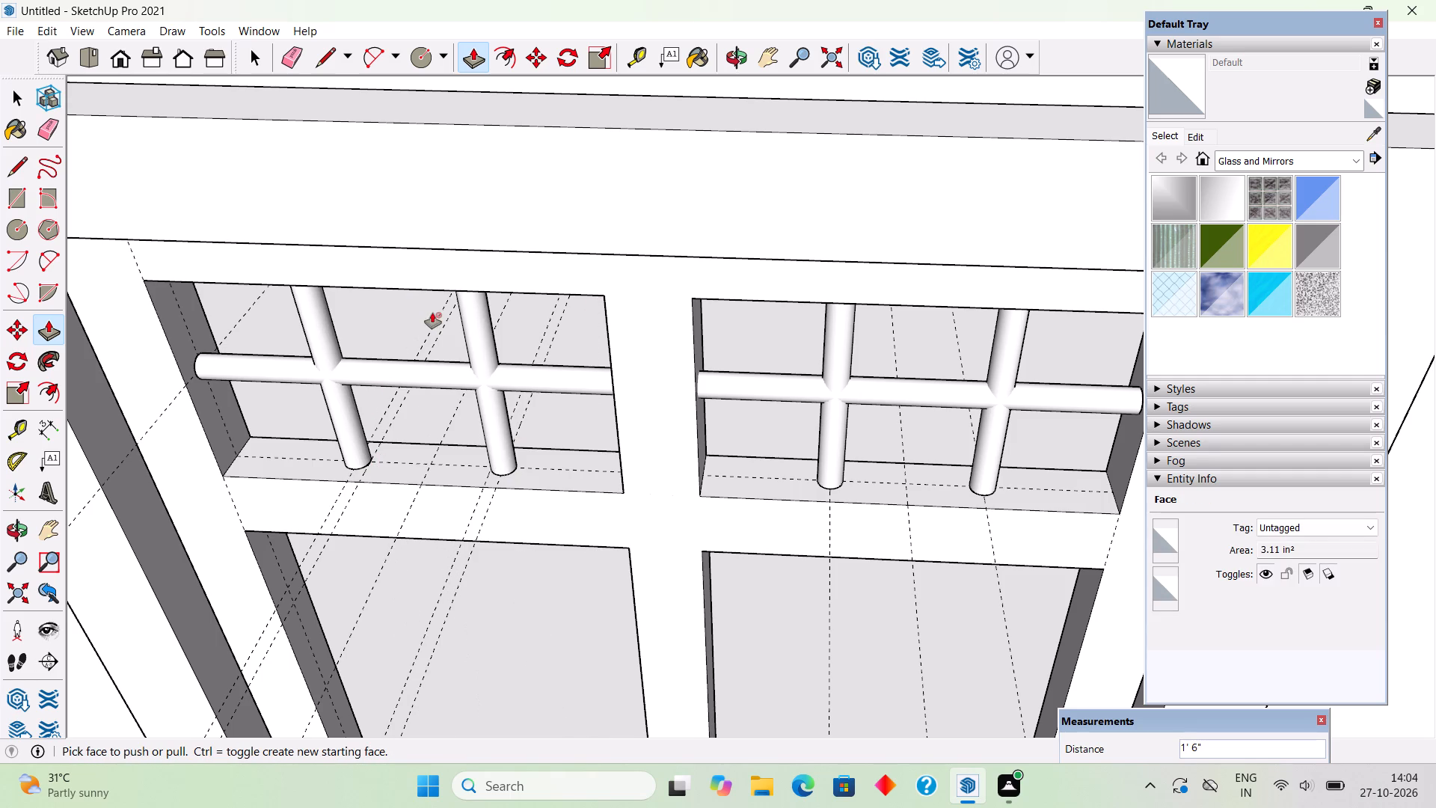
{"action": "scroll", "coordinate": [432, 313], "scroll_direction": "down", "scroll_amount": 7}
{"action": "scroll", "coordinate": [476, 385], "scroll_direction": "down", "scroll_amount": 3}
{"action": "key", "text": "space"}
Make a separate group of each of the two vertical bars in the first upper opening.
{"action": "middle_click_drag", "start_coordinate": [613, 313], "coordinate": [660, 178]}
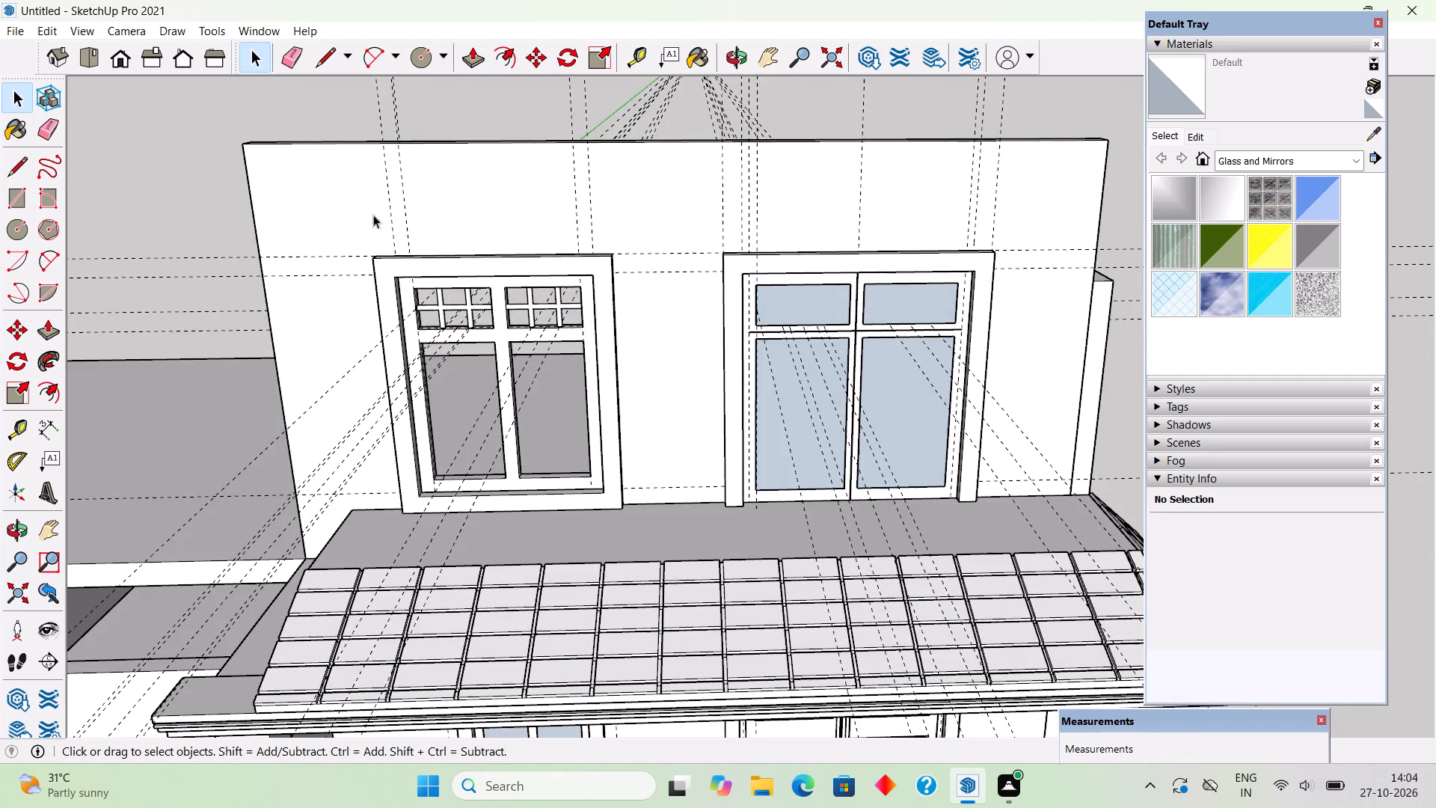
{"action": "scroll", "coordinate": [365, 218], "scroll_direction": "up", "scroll_amount": 5}
{"action": "scroll", "coordinate": [494, 311], "scroll_direction": "up", "scroll_amount": 3}
{"action": "middle_click_drag", "start_coordinate": [648, 360], "coordinate": [756, 318]}
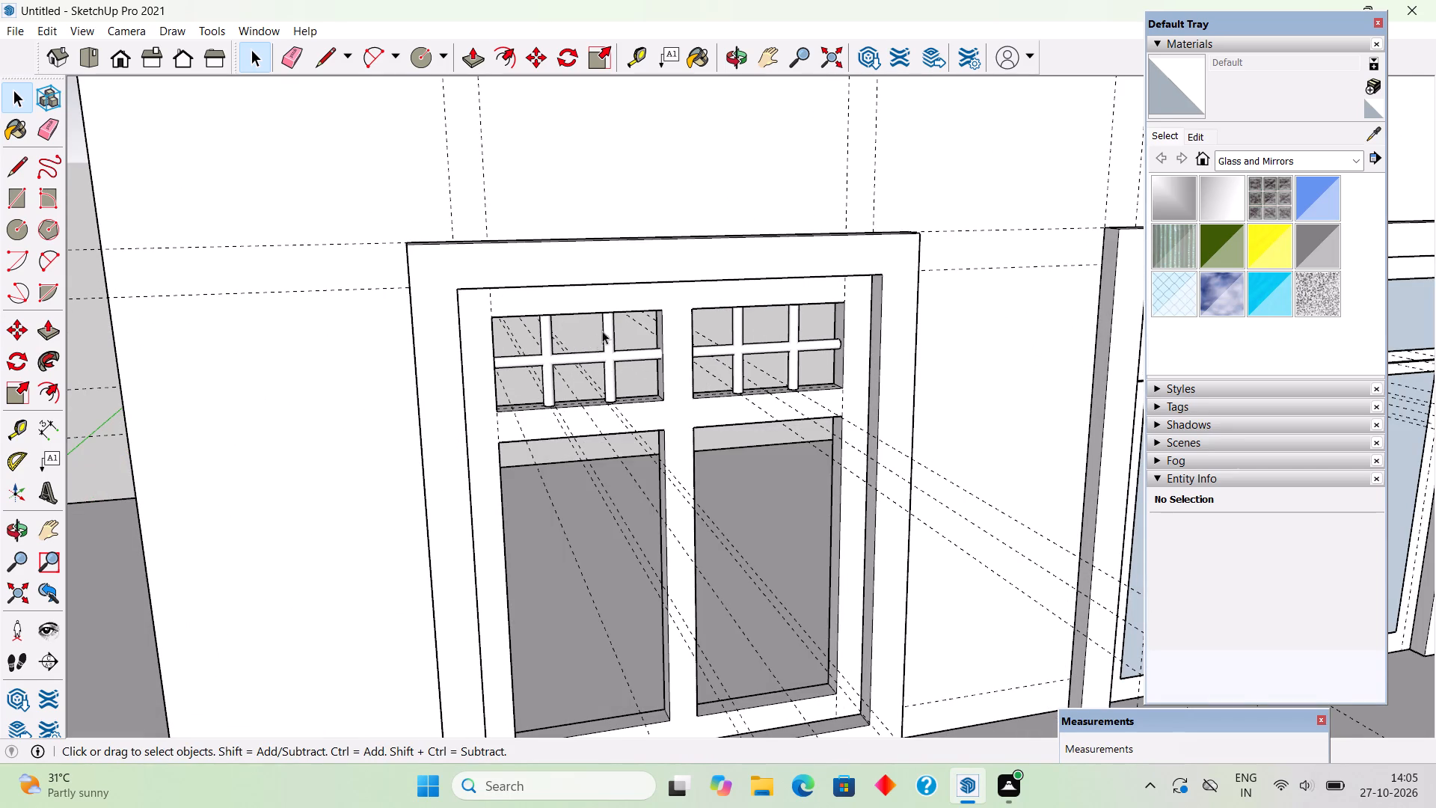
{"action": "left_click", "coordinate": [611, 325]}
{"action": "double_click", "coordinate": [611, 325]}
{"action": "right_click", "coordinate": [611, 325]}
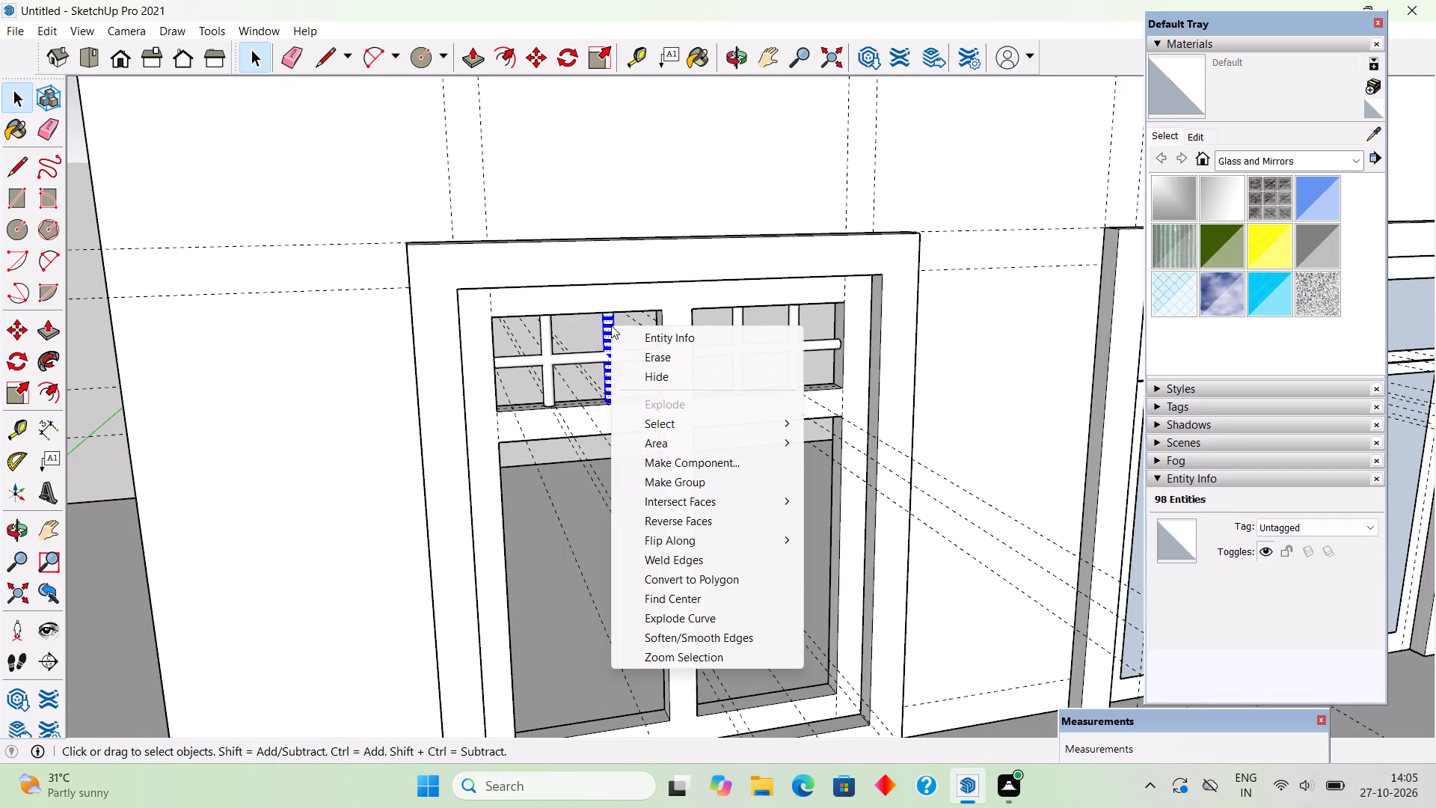
{"action": "left_click", "coordinate": [662, 477]}
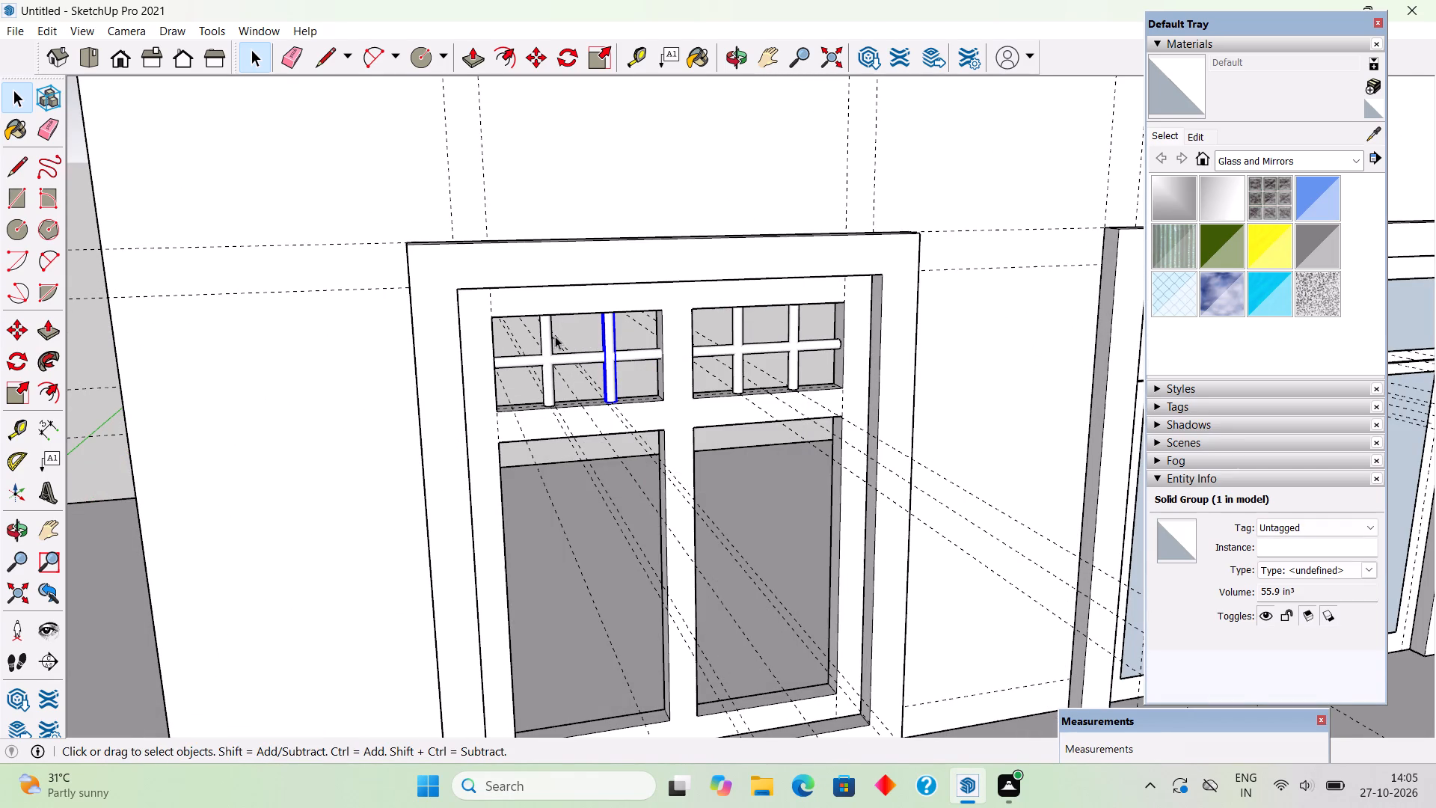
{"action": "triple_click", "coordinate": [551, 334]}
{"action": "right_click", "coordinate": [551, 334]}
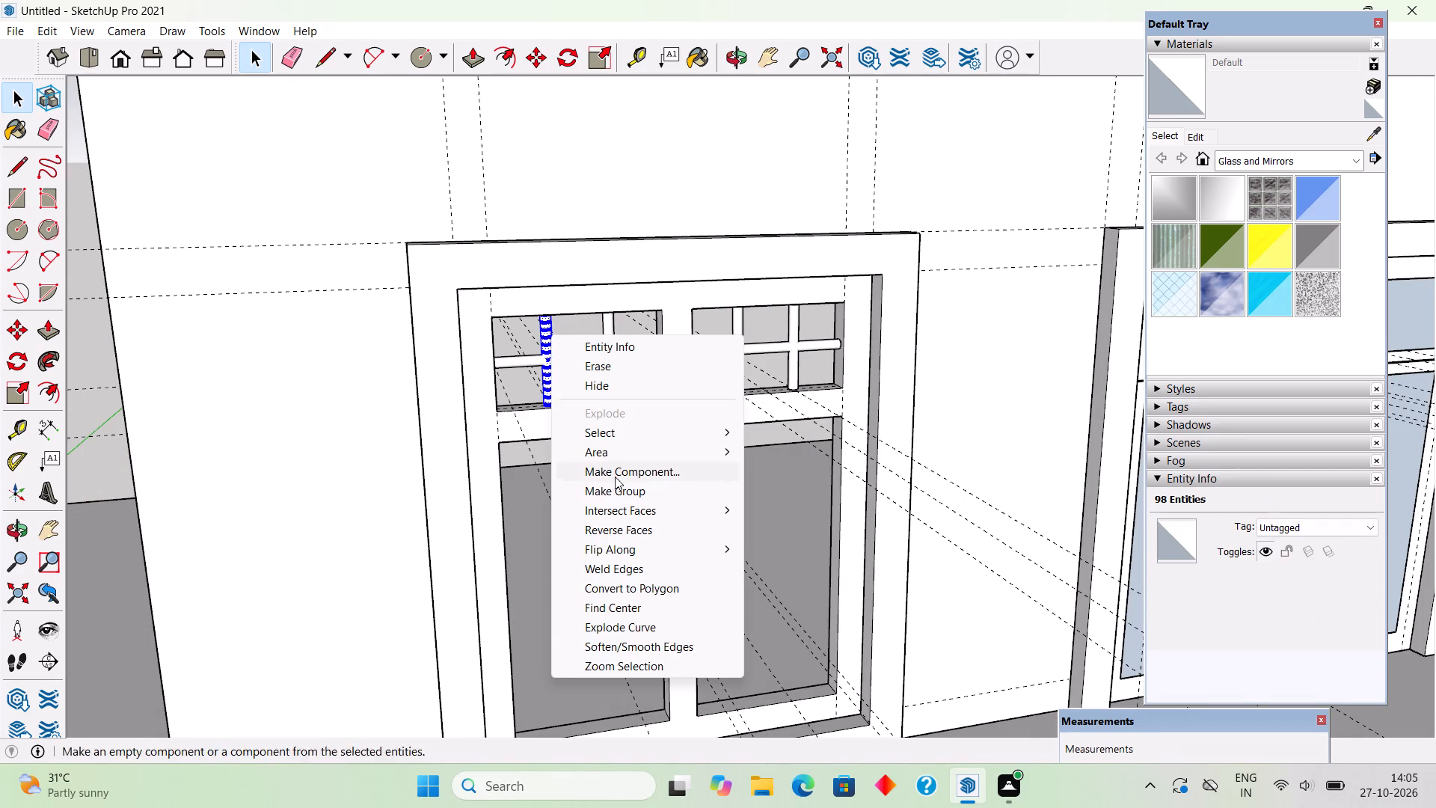
{"action": "left_click", "coordinate": [621, 491]}
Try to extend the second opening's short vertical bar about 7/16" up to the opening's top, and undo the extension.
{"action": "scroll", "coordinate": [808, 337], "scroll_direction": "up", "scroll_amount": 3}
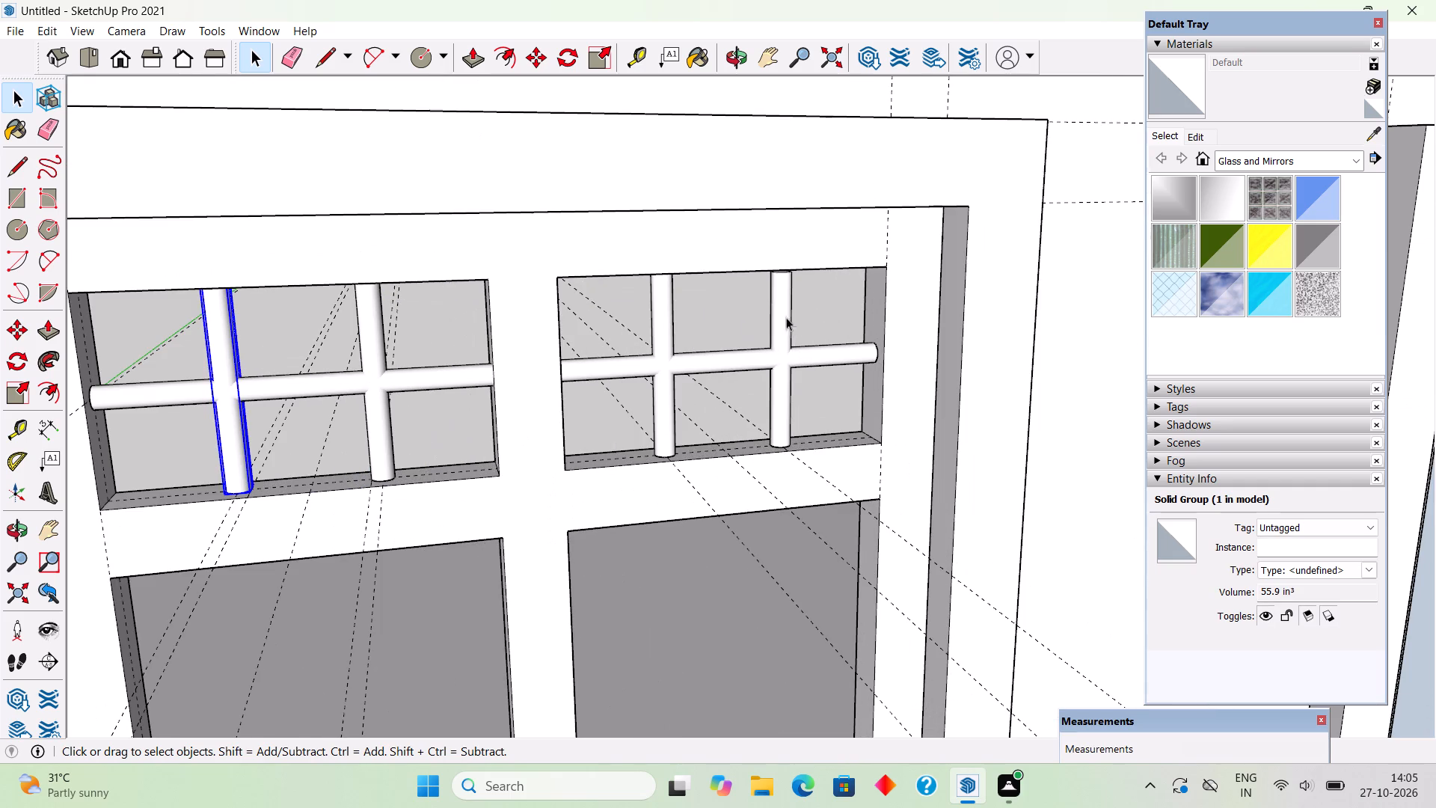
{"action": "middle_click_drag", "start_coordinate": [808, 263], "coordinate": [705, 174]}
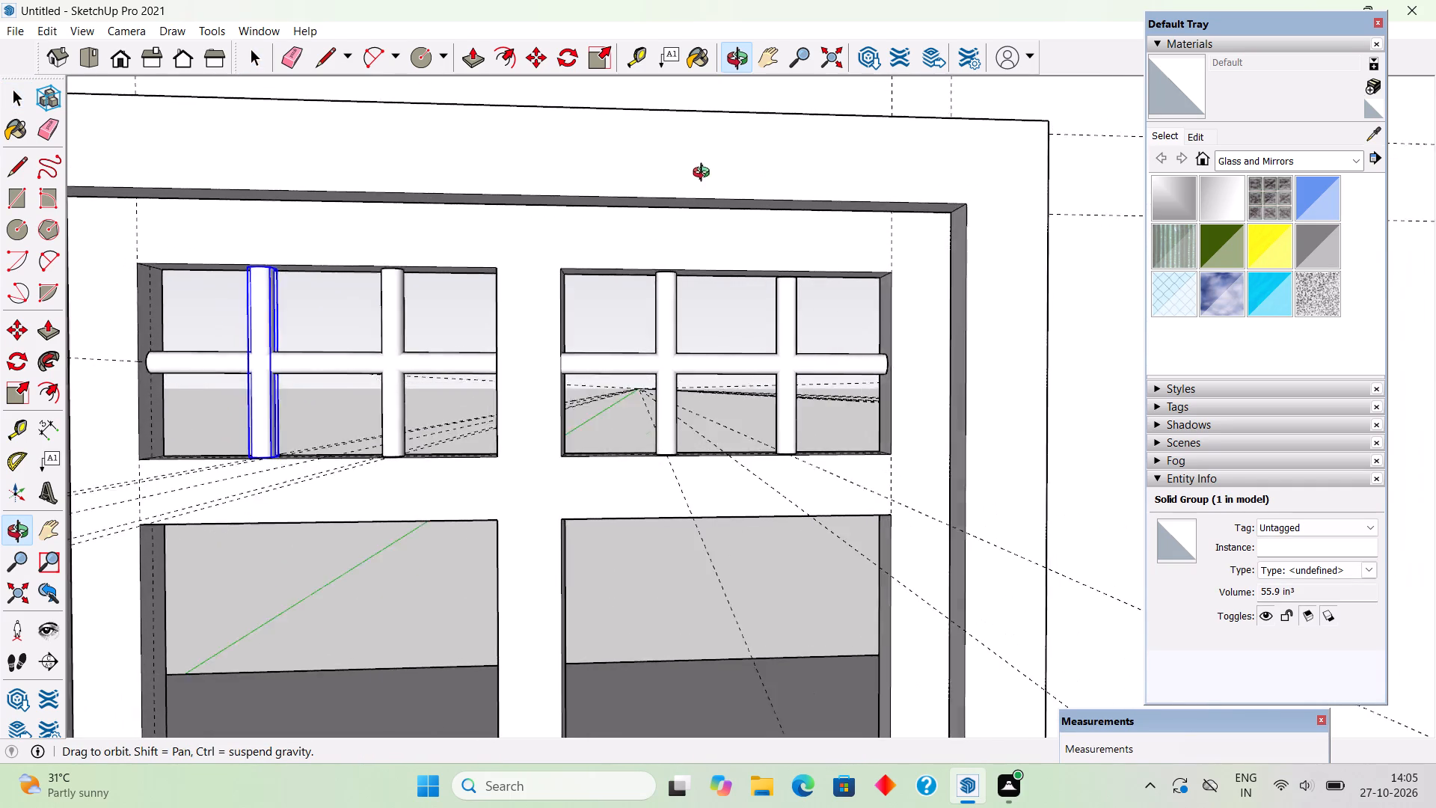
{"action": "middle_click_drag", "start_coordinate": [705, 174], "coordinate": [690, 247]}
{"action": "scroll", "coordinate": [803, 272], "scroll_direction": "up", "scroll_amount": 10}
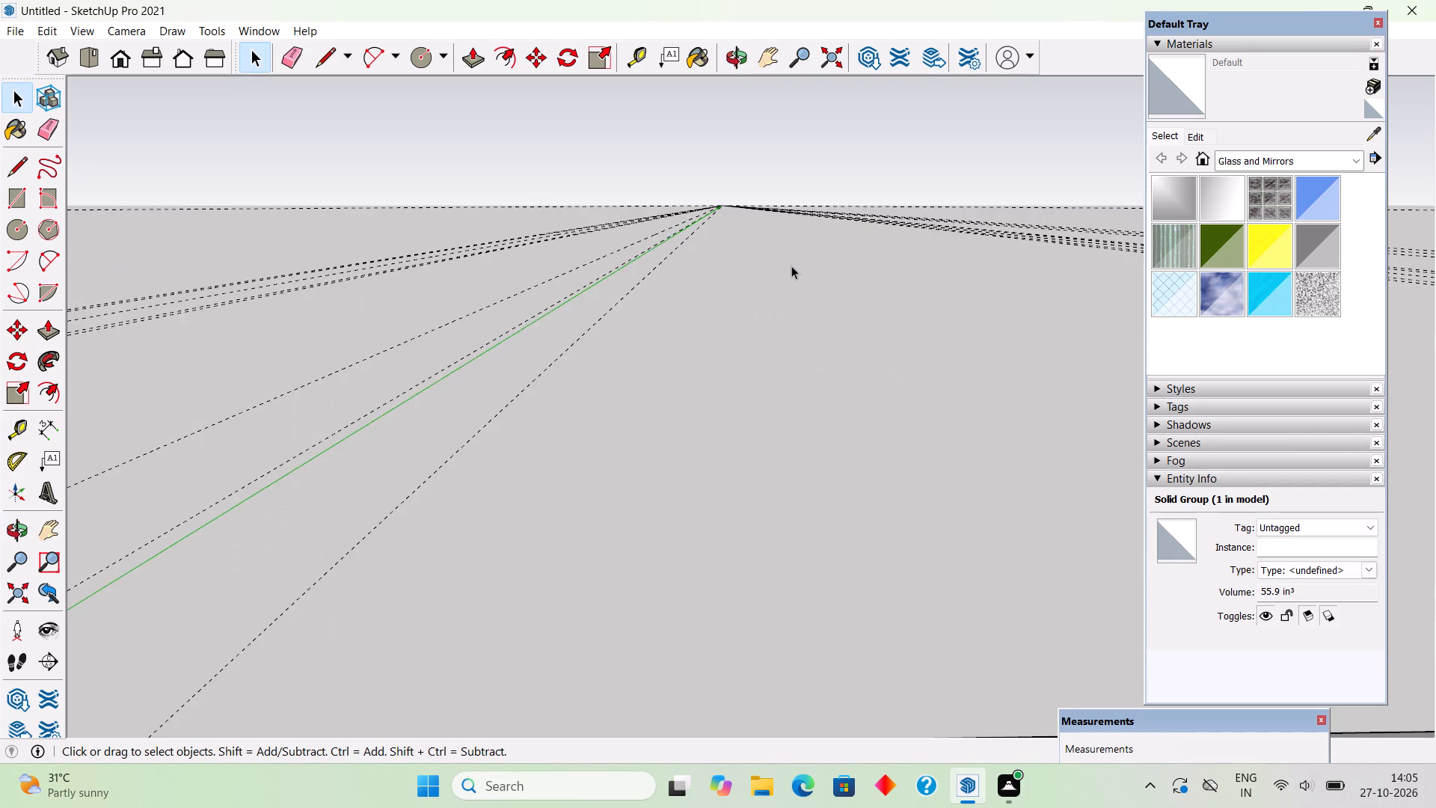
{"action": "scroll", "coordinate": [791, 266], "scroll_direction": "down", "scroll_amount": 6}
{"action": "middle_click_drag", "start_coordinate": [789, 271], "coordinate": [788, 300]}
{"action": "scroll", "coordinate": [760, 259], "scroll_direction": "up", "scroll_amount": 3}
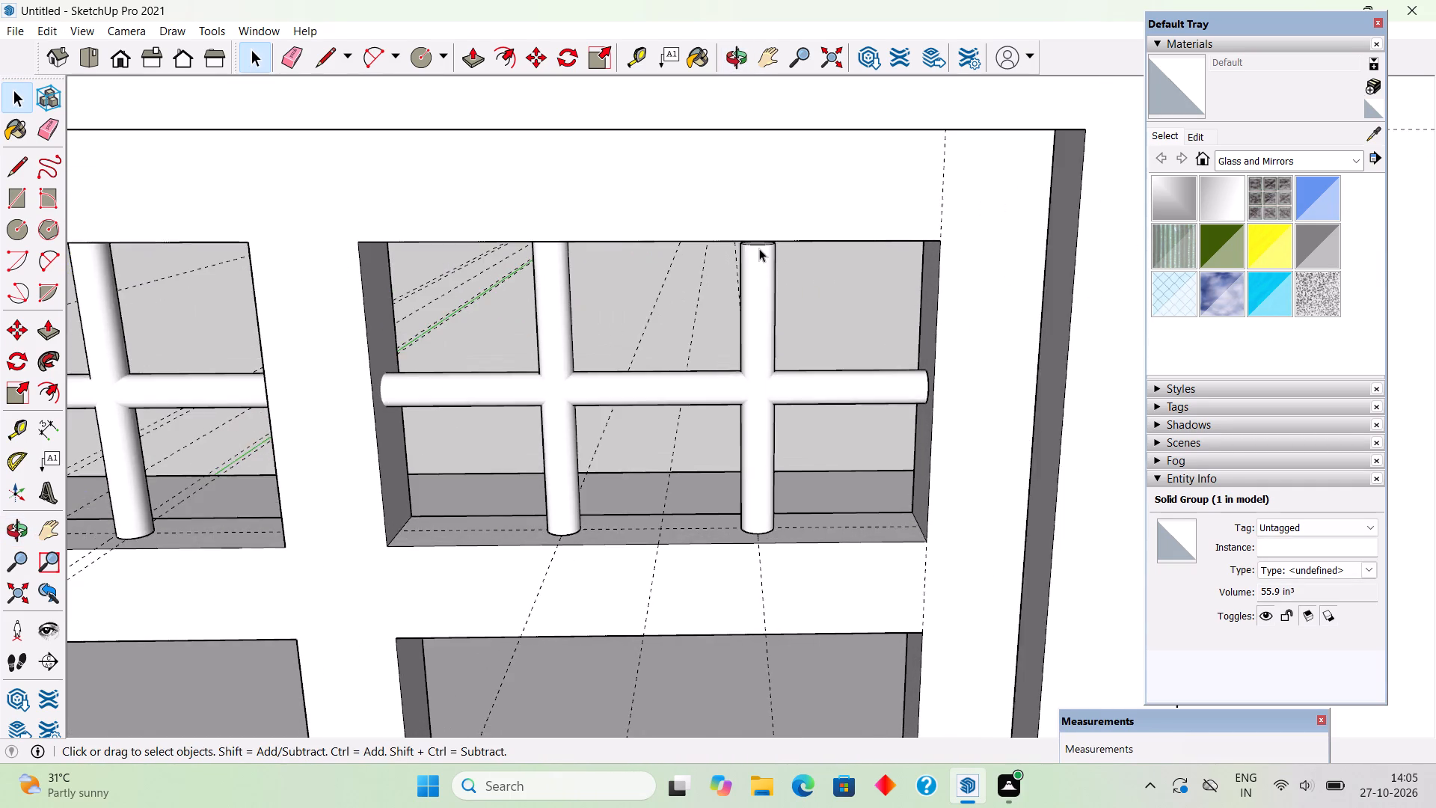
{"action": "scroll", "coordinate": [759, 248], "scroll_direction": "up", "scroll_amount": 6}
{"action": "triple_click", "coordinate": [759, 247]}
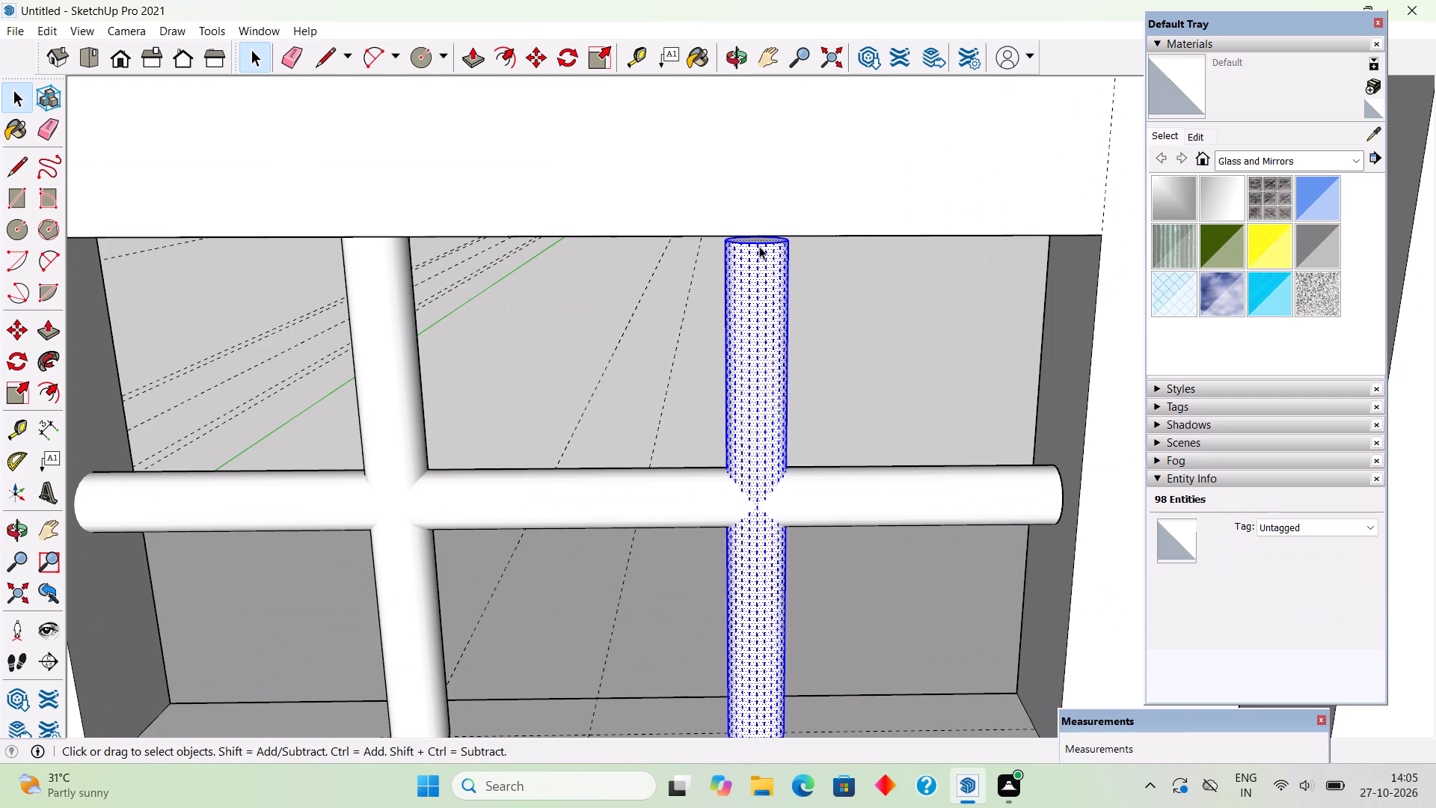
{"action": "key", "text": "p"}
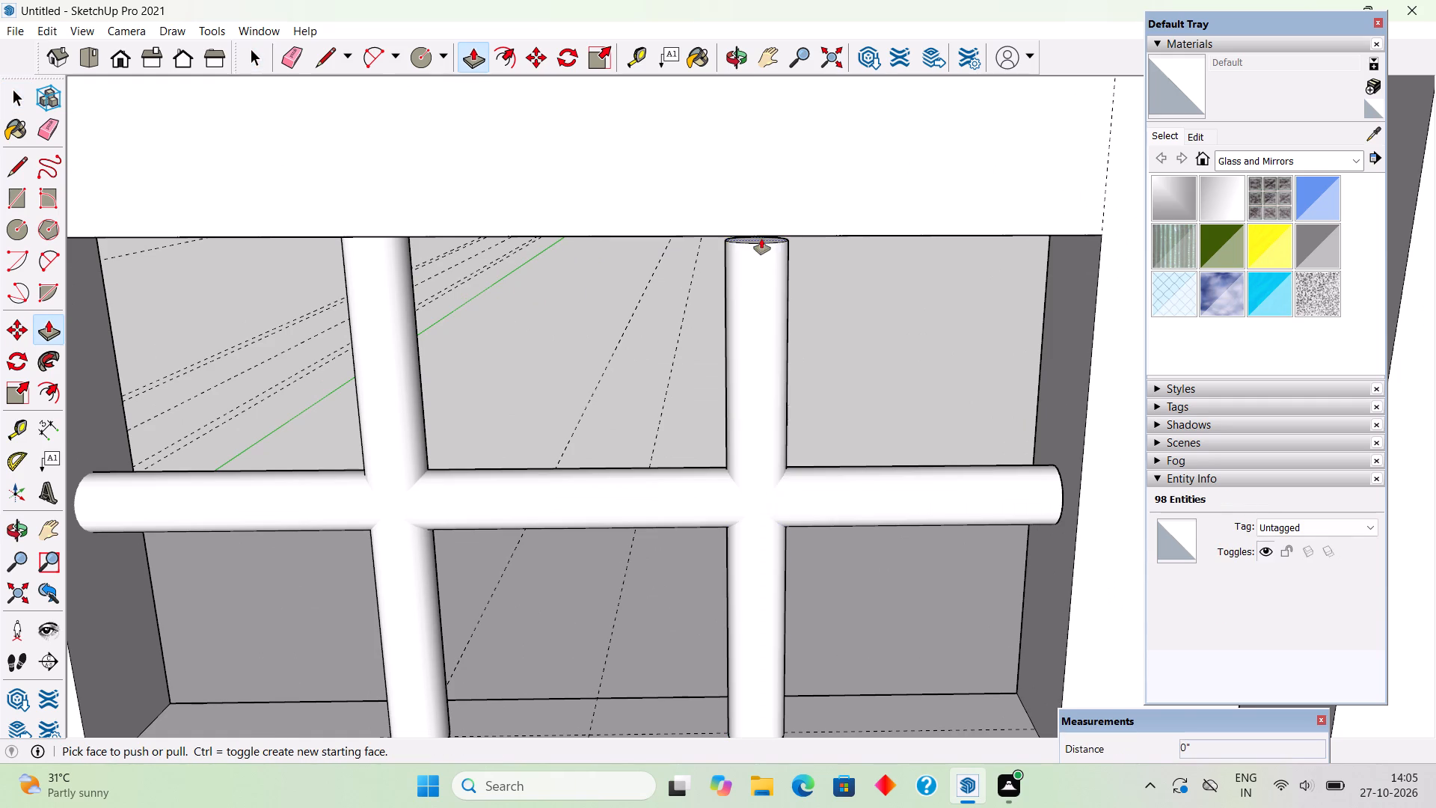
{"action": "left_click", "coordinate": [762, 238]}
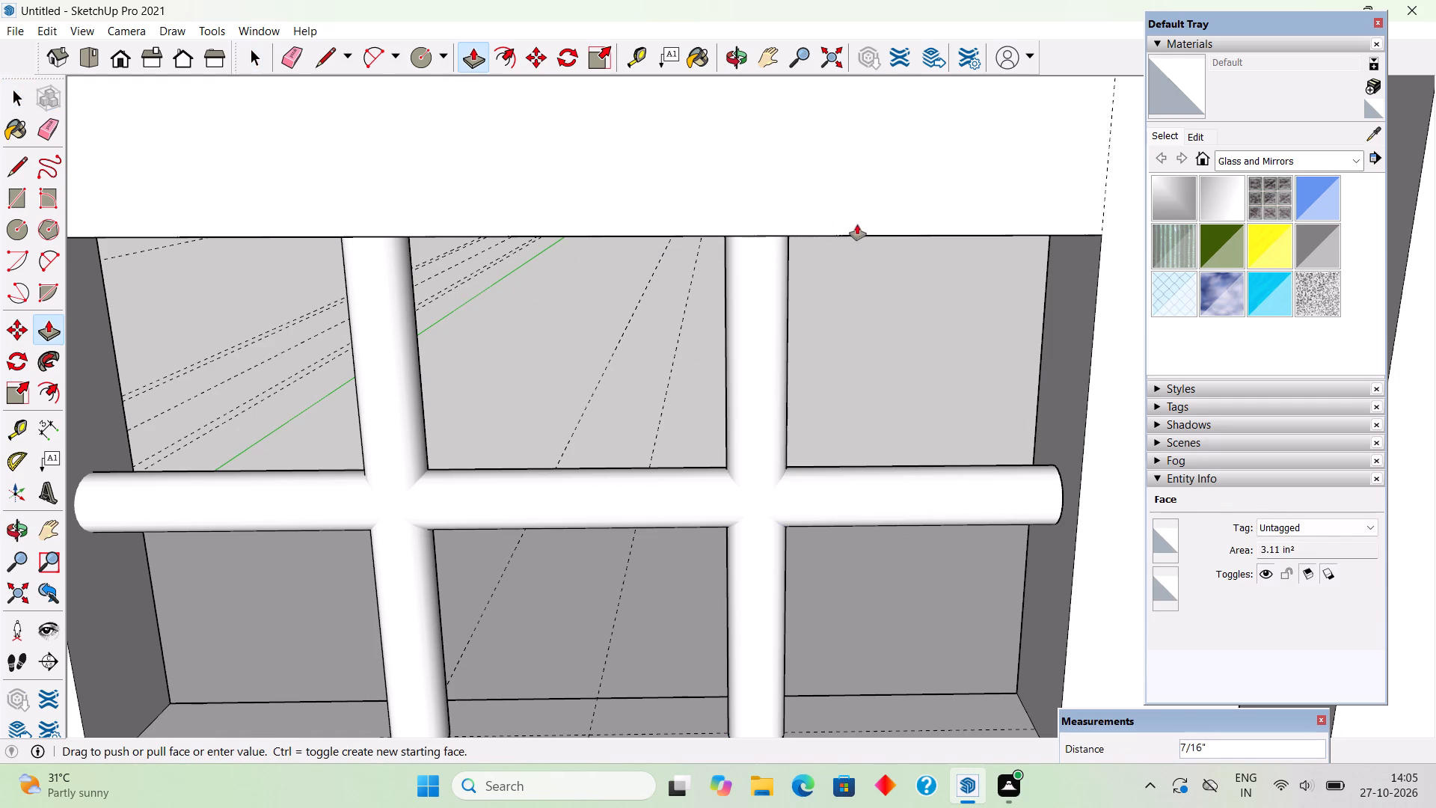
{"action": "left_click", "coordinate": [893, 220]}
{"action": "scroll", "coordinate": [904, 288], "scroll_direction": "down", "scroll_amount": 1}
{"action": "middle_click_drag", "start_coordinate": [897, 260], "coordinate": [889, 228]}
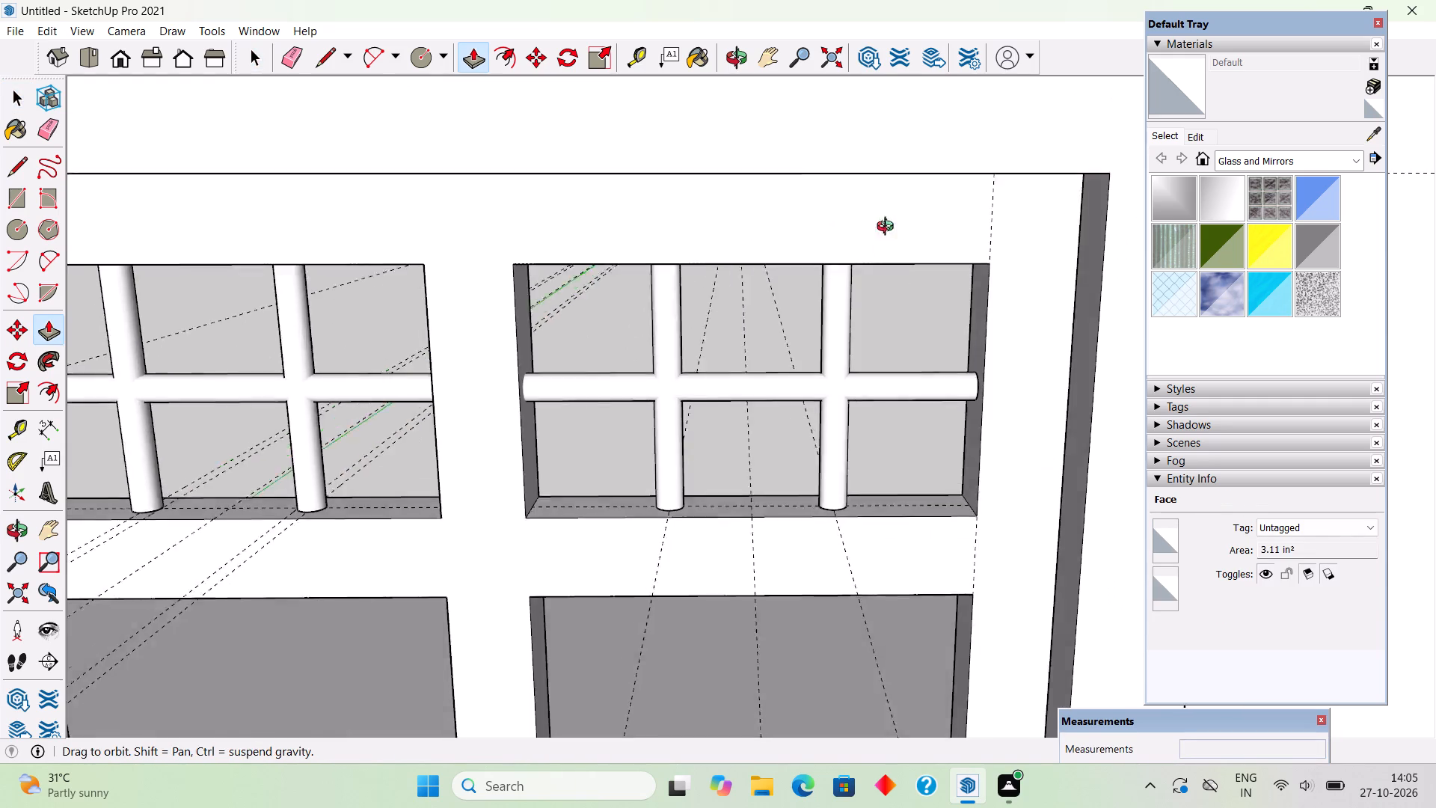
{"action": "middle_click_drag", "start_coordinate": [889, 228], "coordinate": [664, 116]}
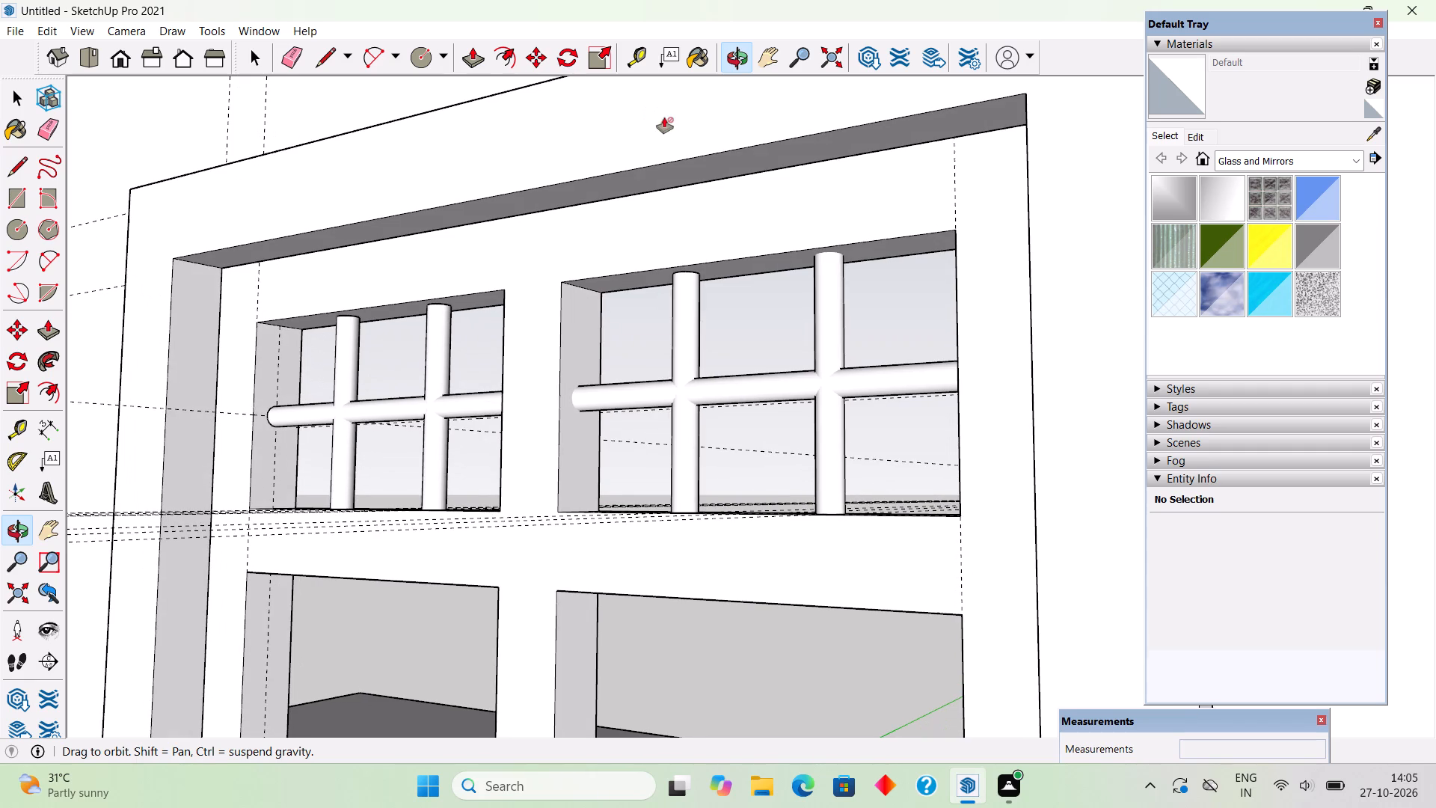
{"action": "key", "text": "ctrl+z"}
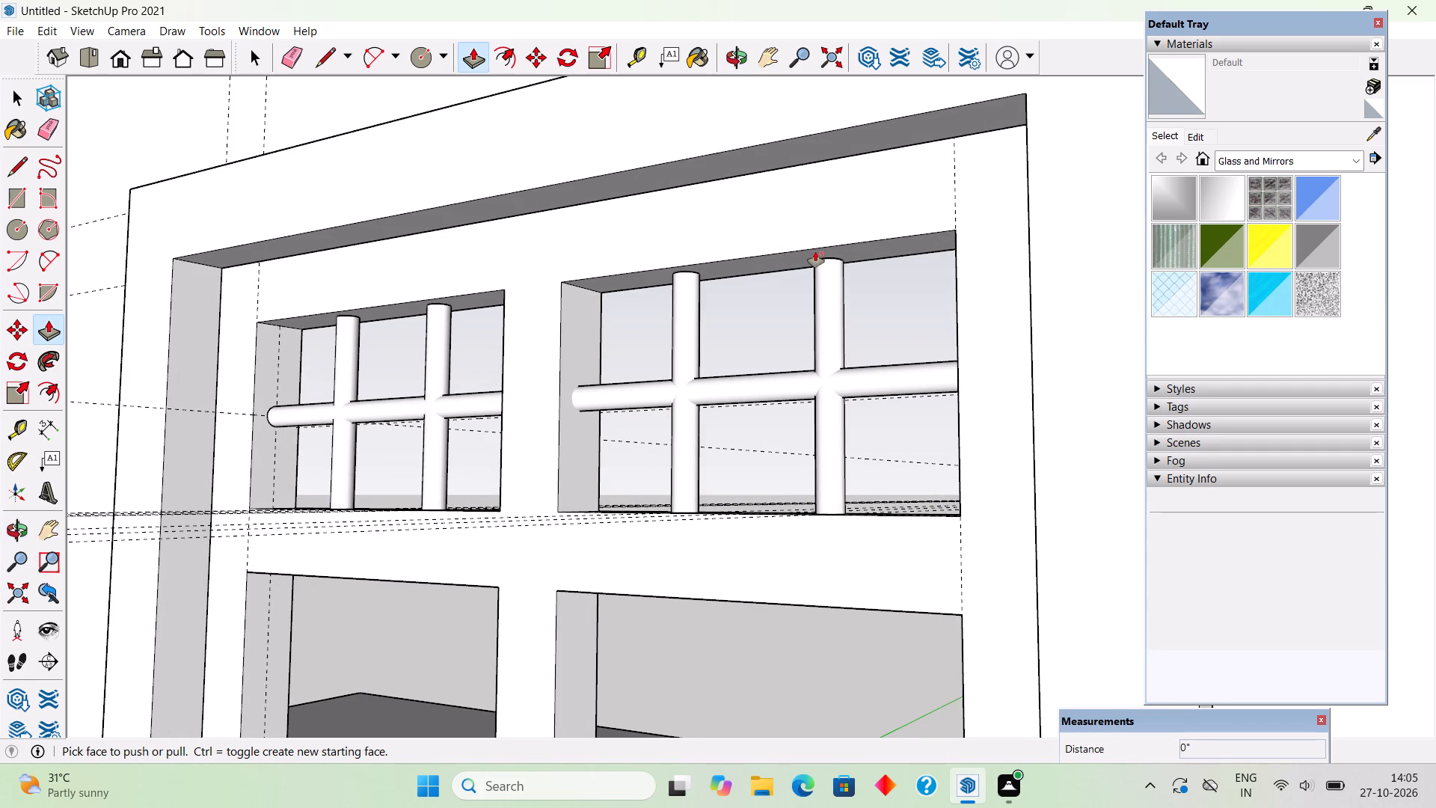
Push/Pull the top face of the second opening's short vertical bar up about 7/16" to the opening's top.
{"action": "scroll", "coordinate": [829, 258], "scroll_direction": "up", "scroll_amount": 9}
{"action": "middle_click_drag", "start_coordinate": [832, 259], "coordinate": [903, 337]}
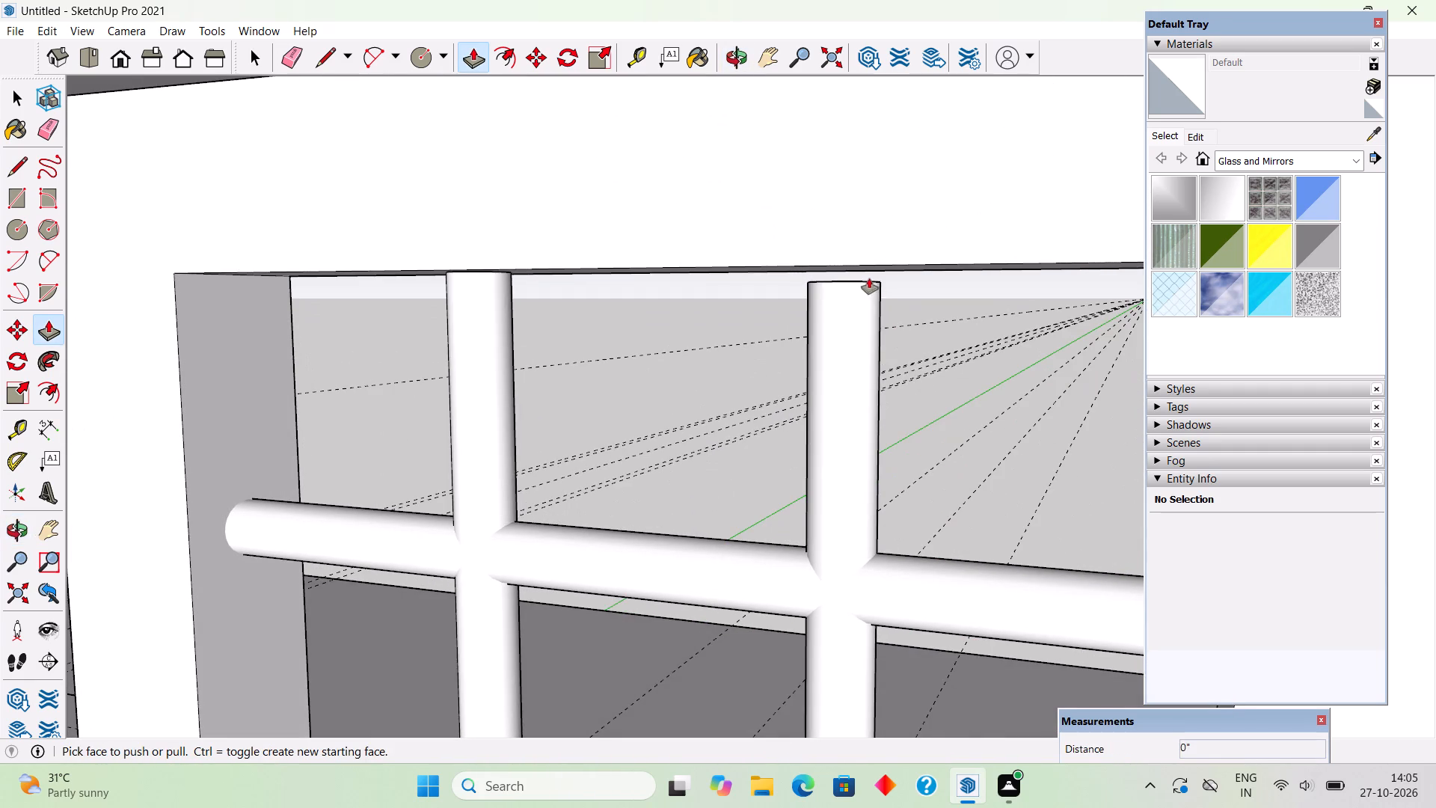
{"action": "middle_click_drag", "start_coordinate": [871, 295], "coordinate": [885, 329]}
{"action": "scroll", "coordinate": [863, 287], "scroll_direction": "up", "scroll_amount": 3}
{"action": "left_click", "coordinate": [858, 281]}
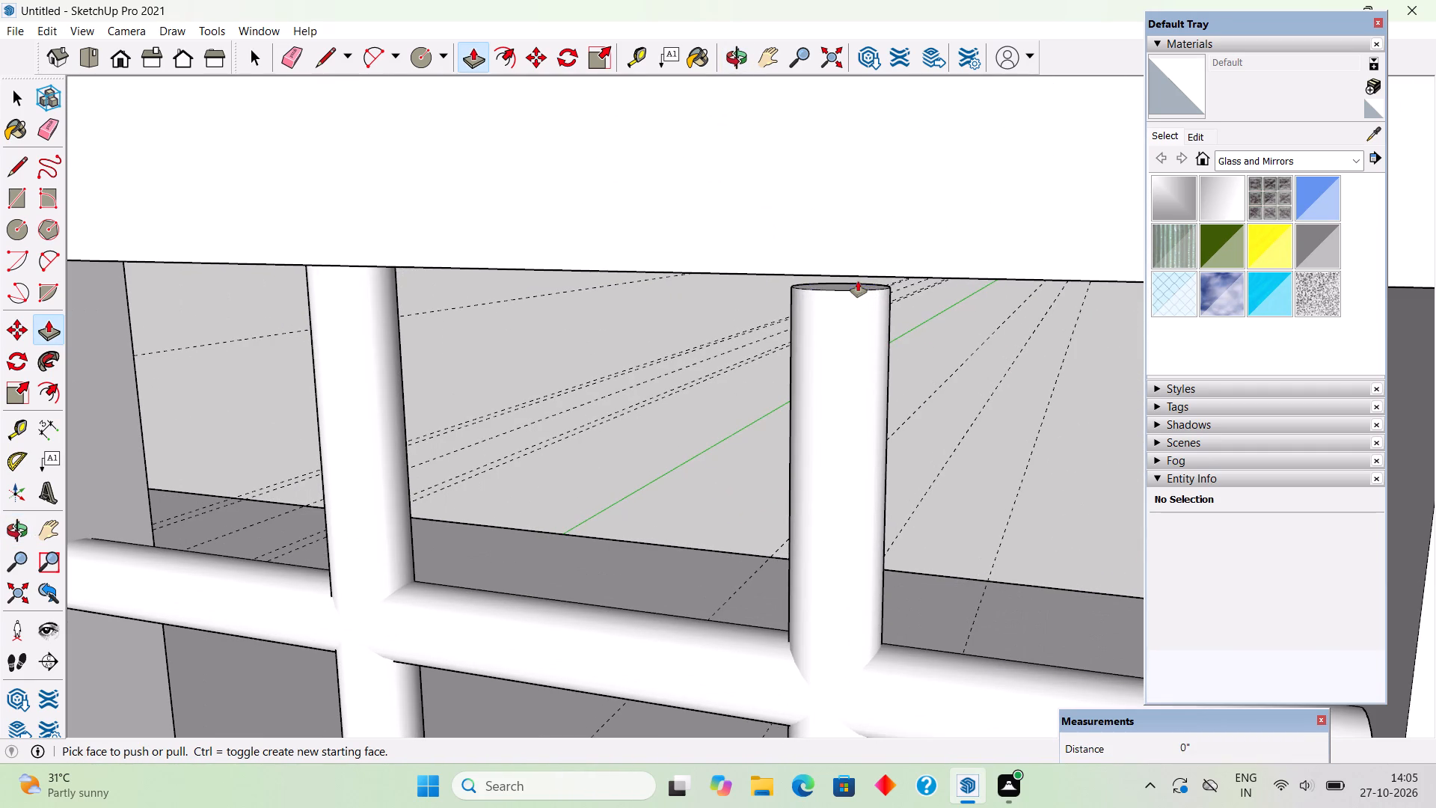
{"action": "left_click", "coordinate": [843, 283]}
{"action": "scroll", "coordinate": [862, 280], "scroll_direction": "up", "scroll_amount": 4}
{"action": "scroll", "coordinate": [862, 280], "scroll_direction": "down", "scroll_amount": 5}
{"action": "scroll", "coordinate": [862, 280], "scroll_direction": "up", "scroll_amount": 3}
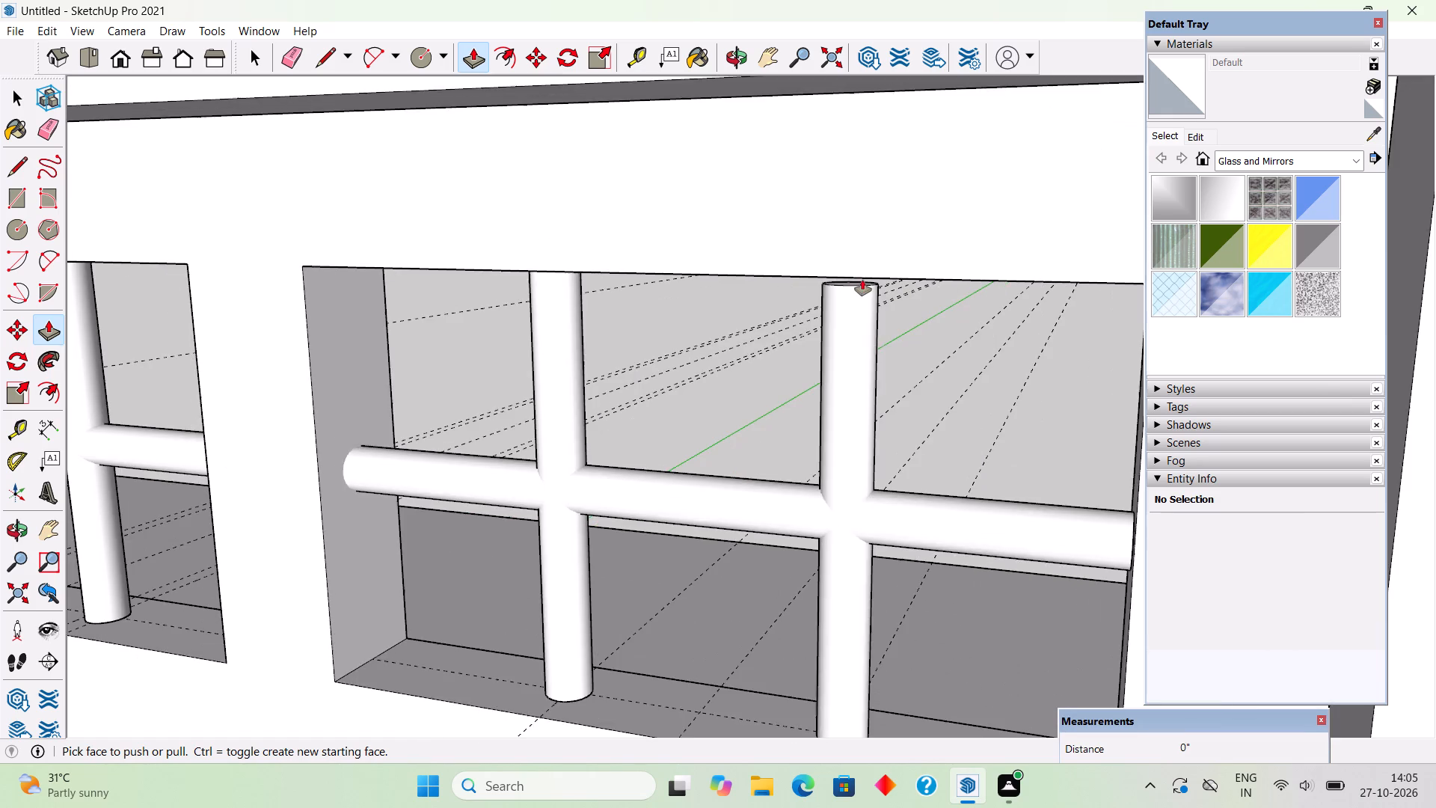
{"action": "scroll", "coordinate": [861, 280], "scroll_direction": "up", "scroll_amount": 3}
{"action": "left_click", "coordinate": [851, 278]}
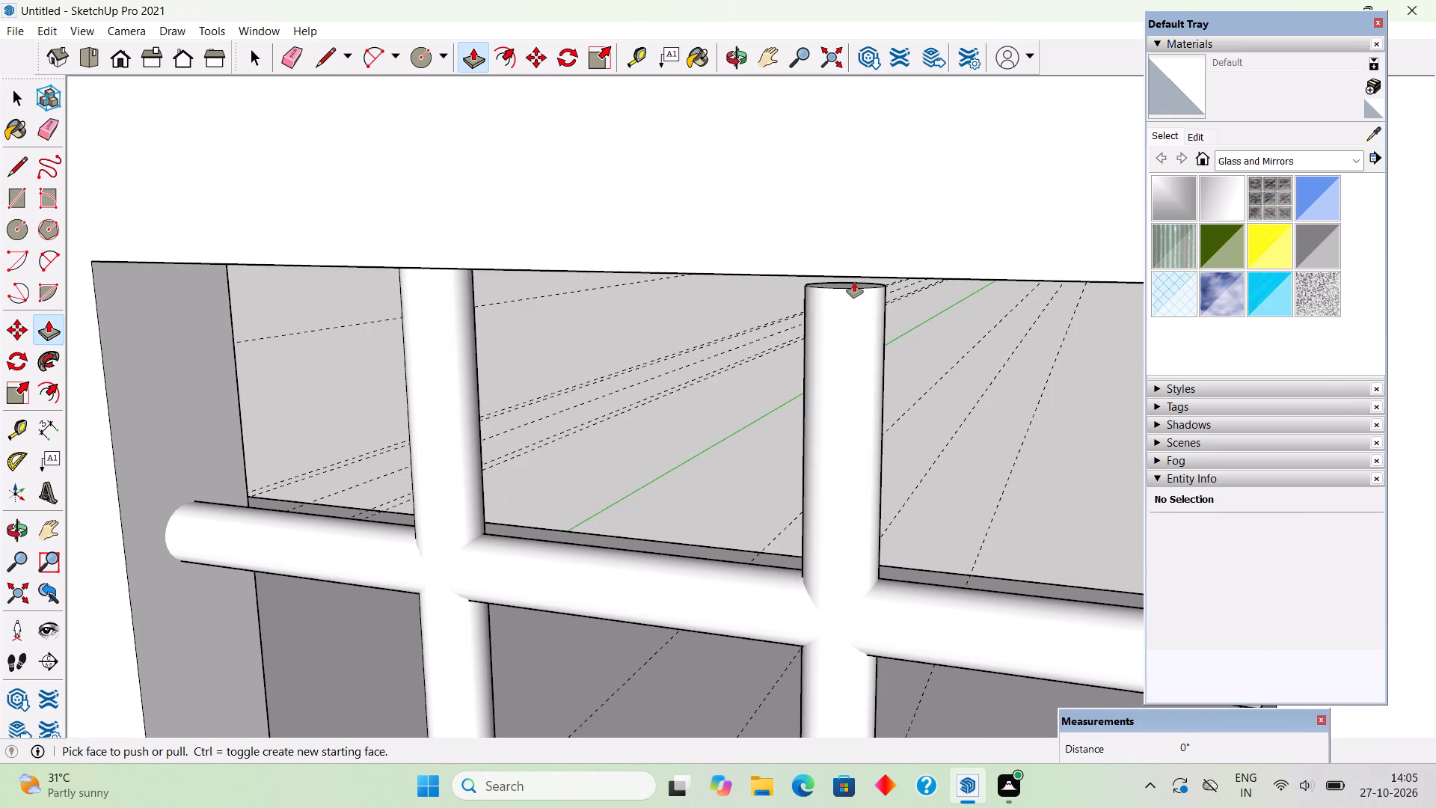
{"action": "key", "text": "space"}
{"action": "triple_click", "coordinate": [850, 312]}
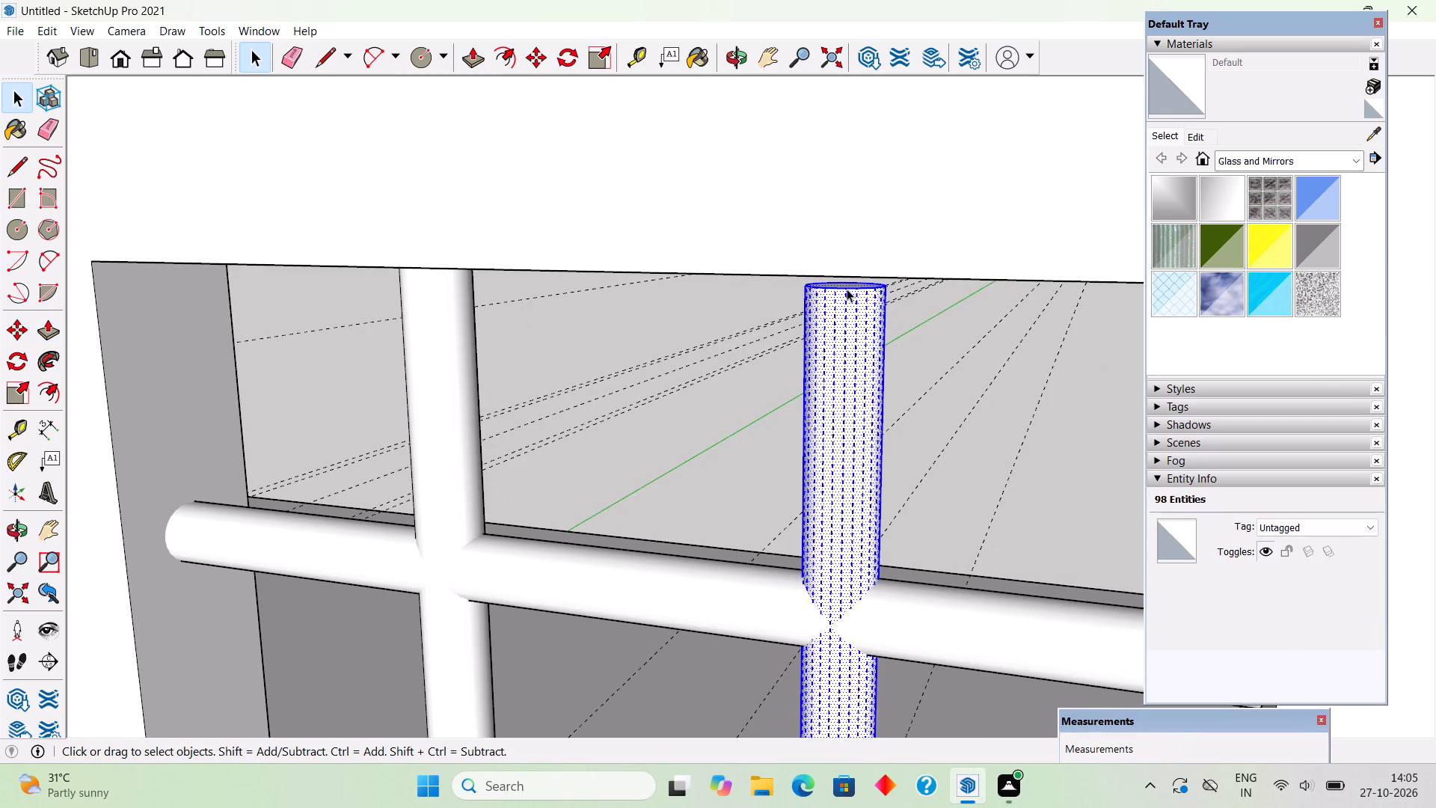
{"action": "key", "text": "p"}
{"action": "left_click", "coordinate": [849, 286]}
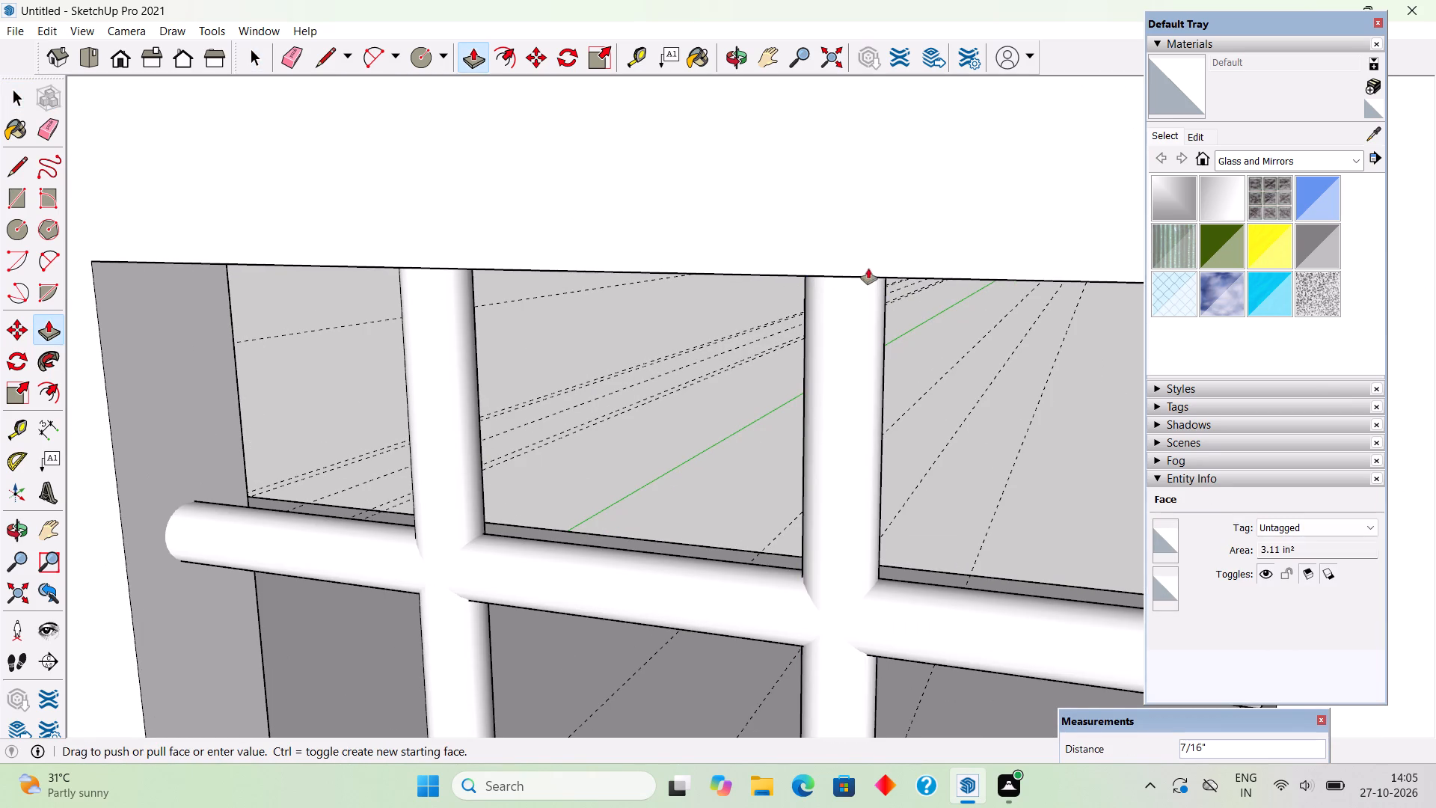
{"action": "left_click", "coordinate": [879, 269]}
{"action": "key", "text": "space"}
Make a separate group of each of the two vertical bars in the second upper opening and clear the selection.
{"action": "middle_click_drag", "start_coordinate": [885, 274], "coordinate": [894, 226]}
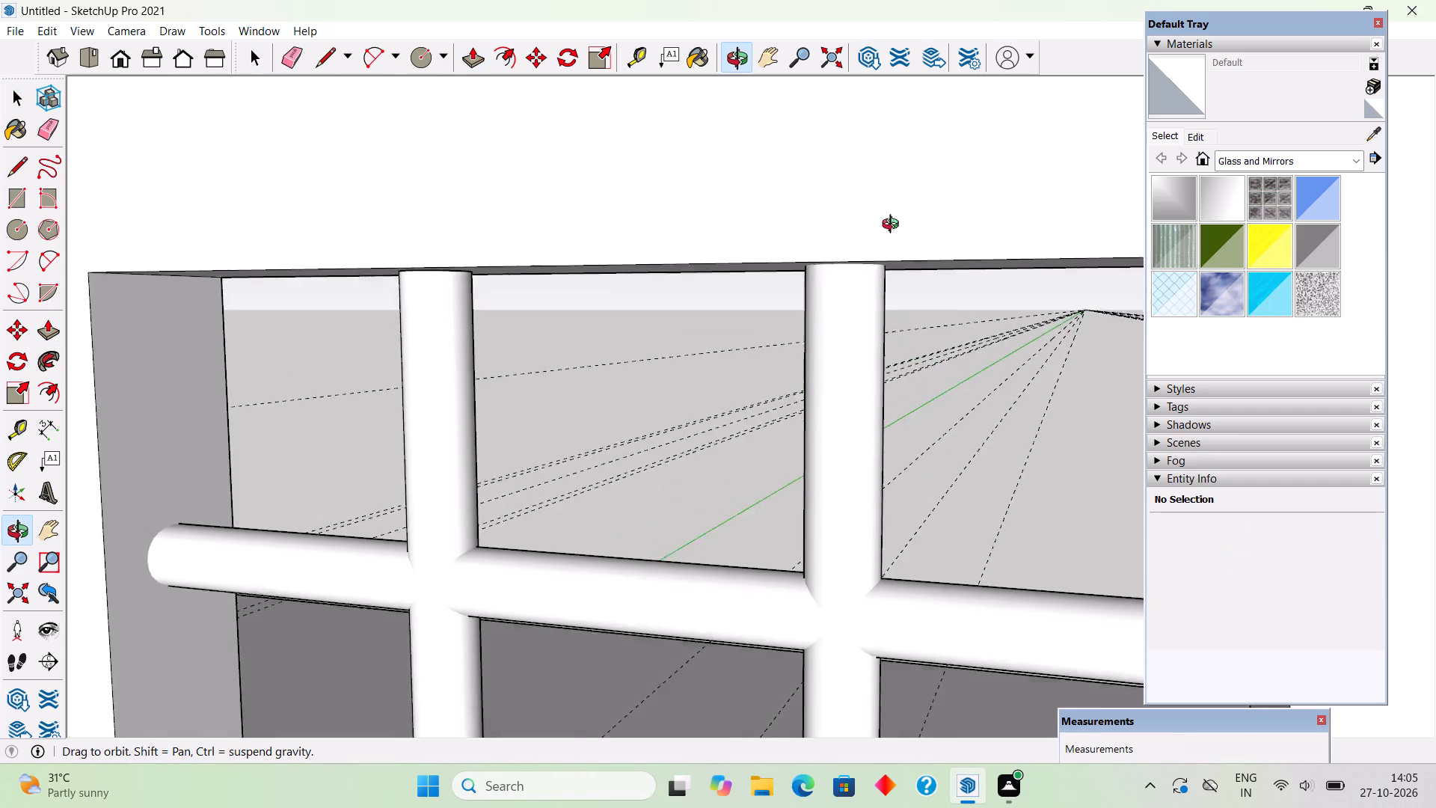
{"action": "middle_click_drag", "start_coordinate": [894, 226], "coordinate": [895, 165]}
{"action": "double_click", "coordinate": [832, 297]}
{"action": "left_click", "coordinate": [832, 297]}
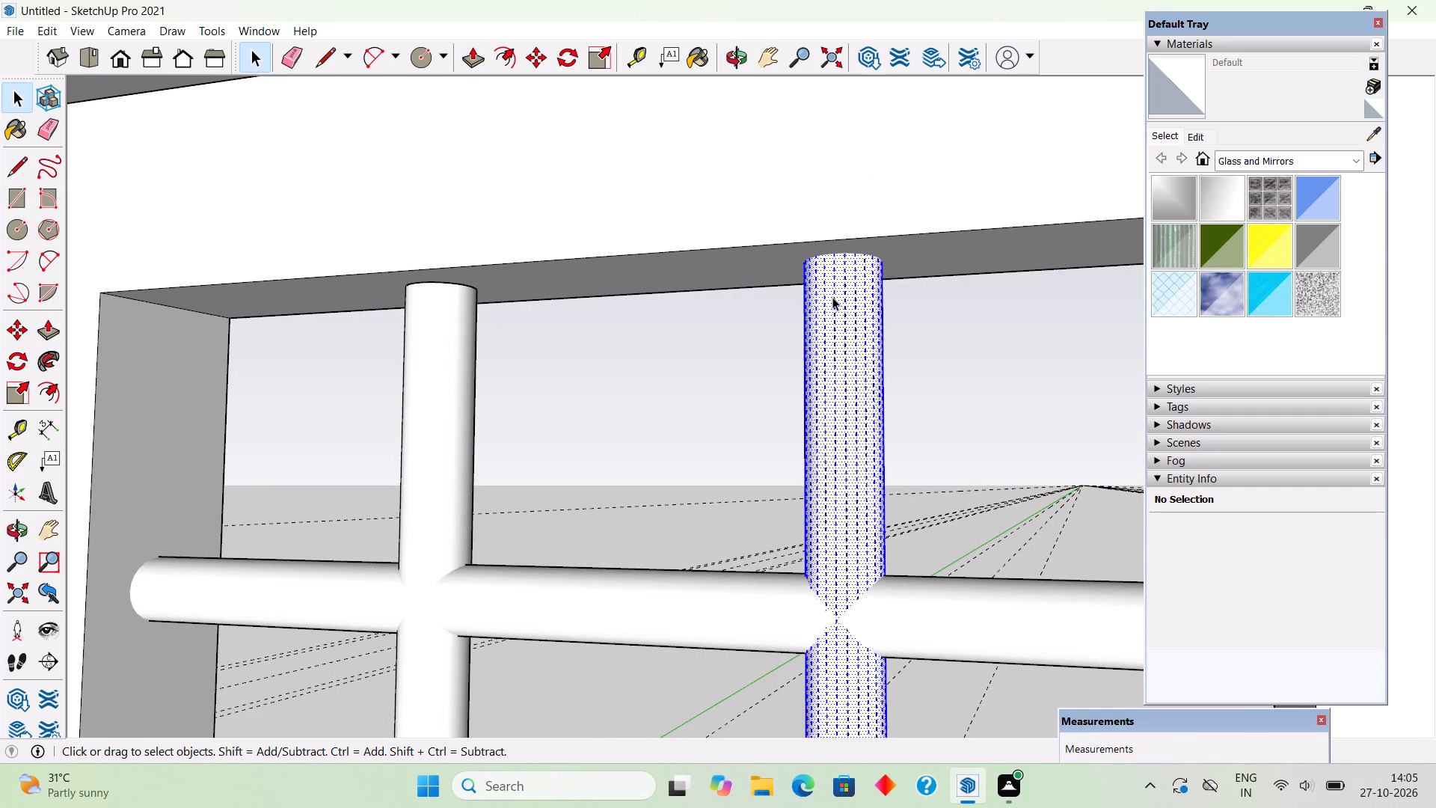
{"action": "right_click", "coordinate": [832, 297]}
{"action": "left_click", "coordinate": [896, 452]}
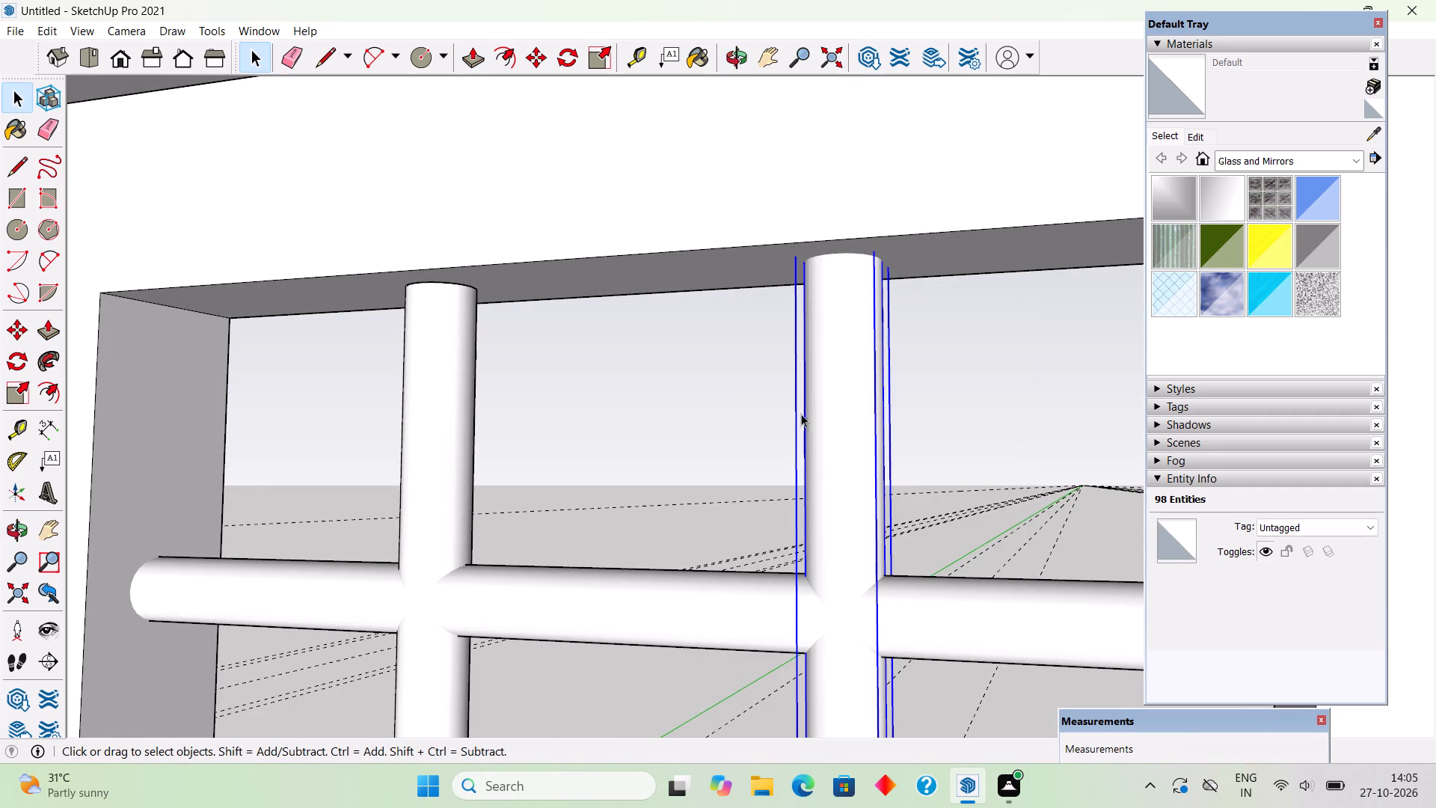
{"action": "triple_click", "coordinate": [473, 403]}
{"action": "right_click", "coordinate": [473, 403]}
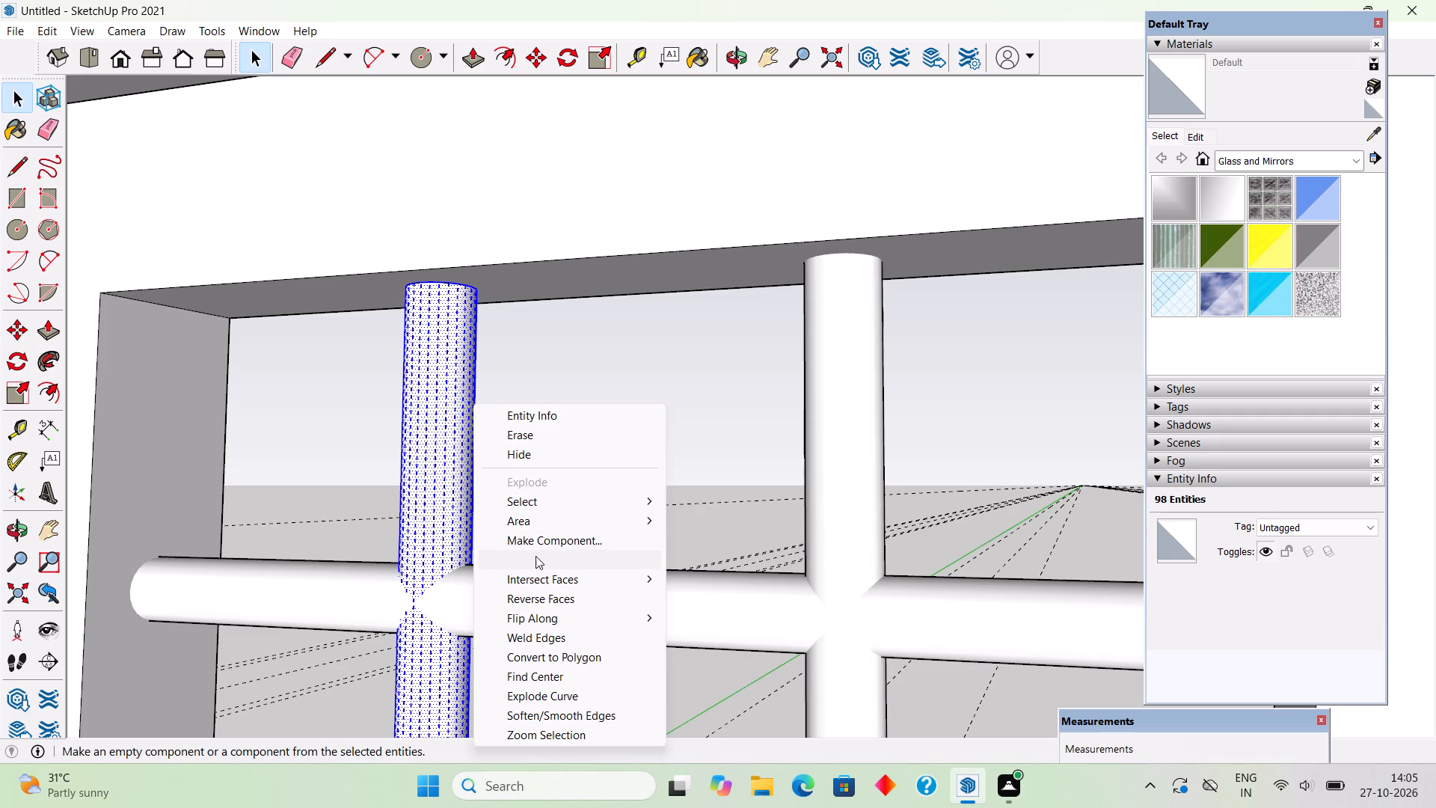
{"action": "left_click", "coordinate": [536, 556]}
{"action": "scroll", "coordinate": [583, 465], "scroll_direction": "down", "scroll_amount": 10}
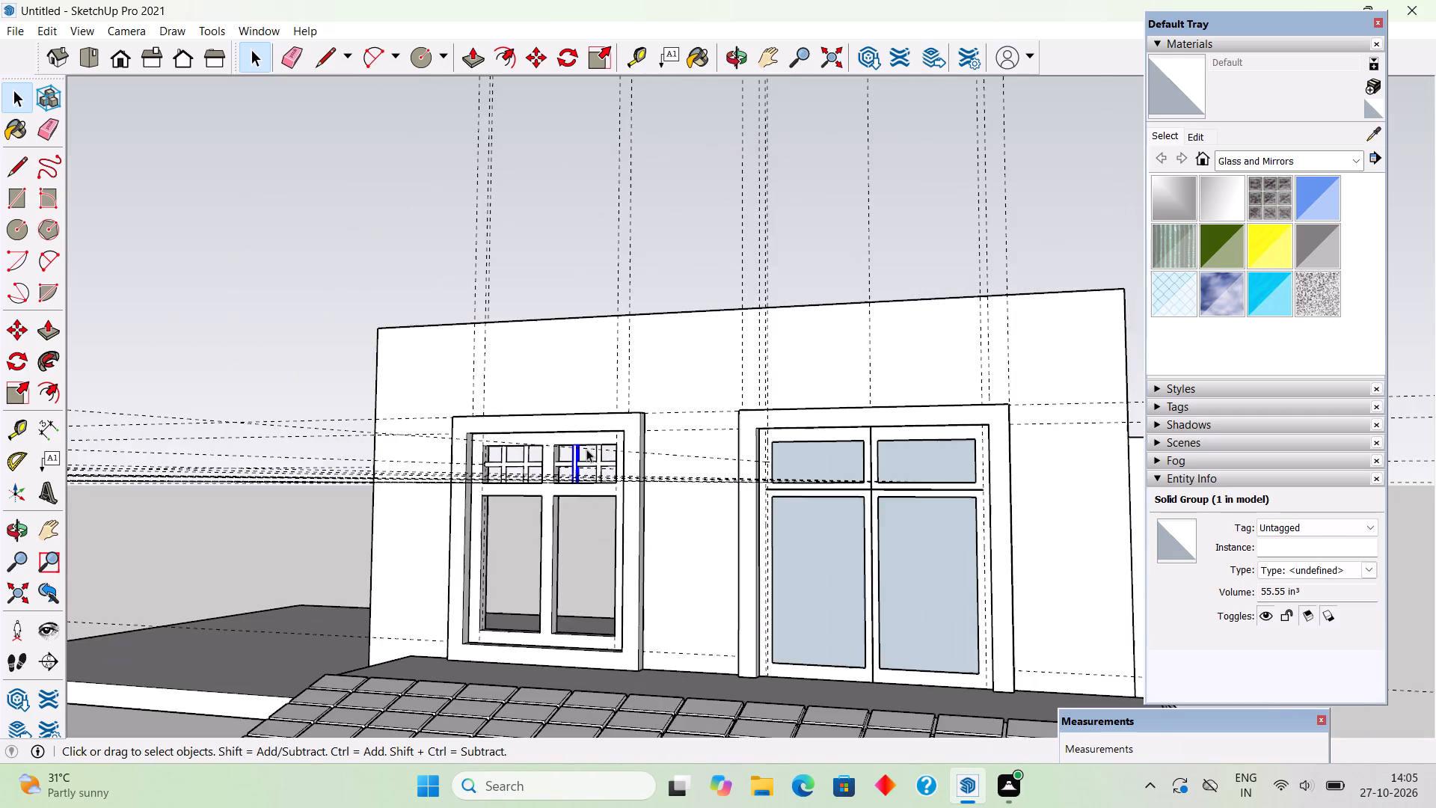
{"action": "middle_click_drag", "start_coordinate": [587, 471], "coordinate": [837, 533]}
{"action": "scroll", "coordinate": [503, 473], "scroll_direction": "up", "scroll_amount": 4}
{"action": "left_click", "coordinate": [518, 463]}
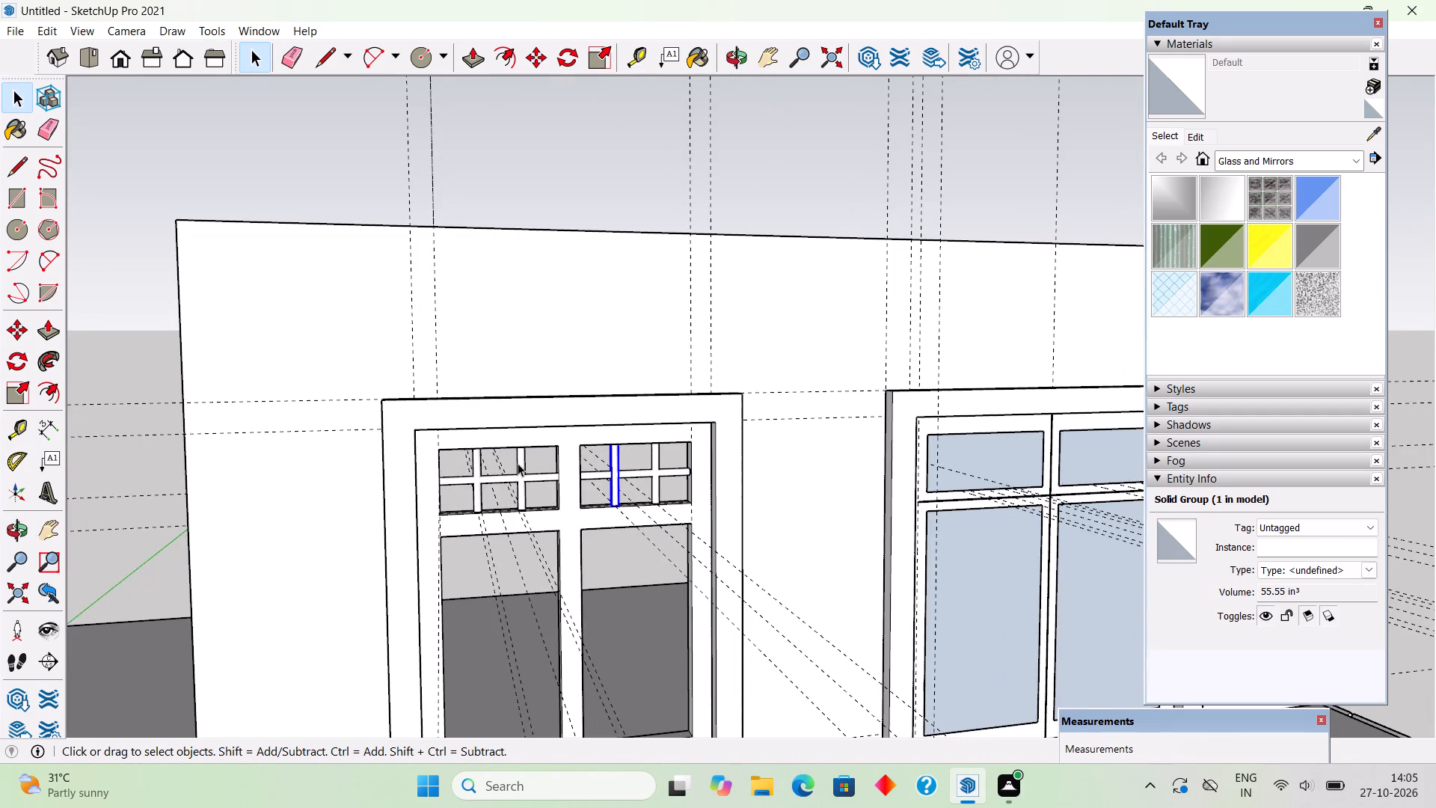
{"action": "left_click", "coordinate": [558, 198]}
Draw rectangular pane faces, about 2' 8 1/4" by 1' 6" each, over the second front window's two upper openings.
{"action": "scroll", "coordinate": [548, 397], "scroll_direction": "down", "scroll_amount": 10}
{"action": "middle_click_drag", "start_coordinate": [546, 437], "coordinate": [476, 441]}
{"action": "scroll", "coordinate": [473, 443], "scroll_direction": "up", "scroll_amount": 4}
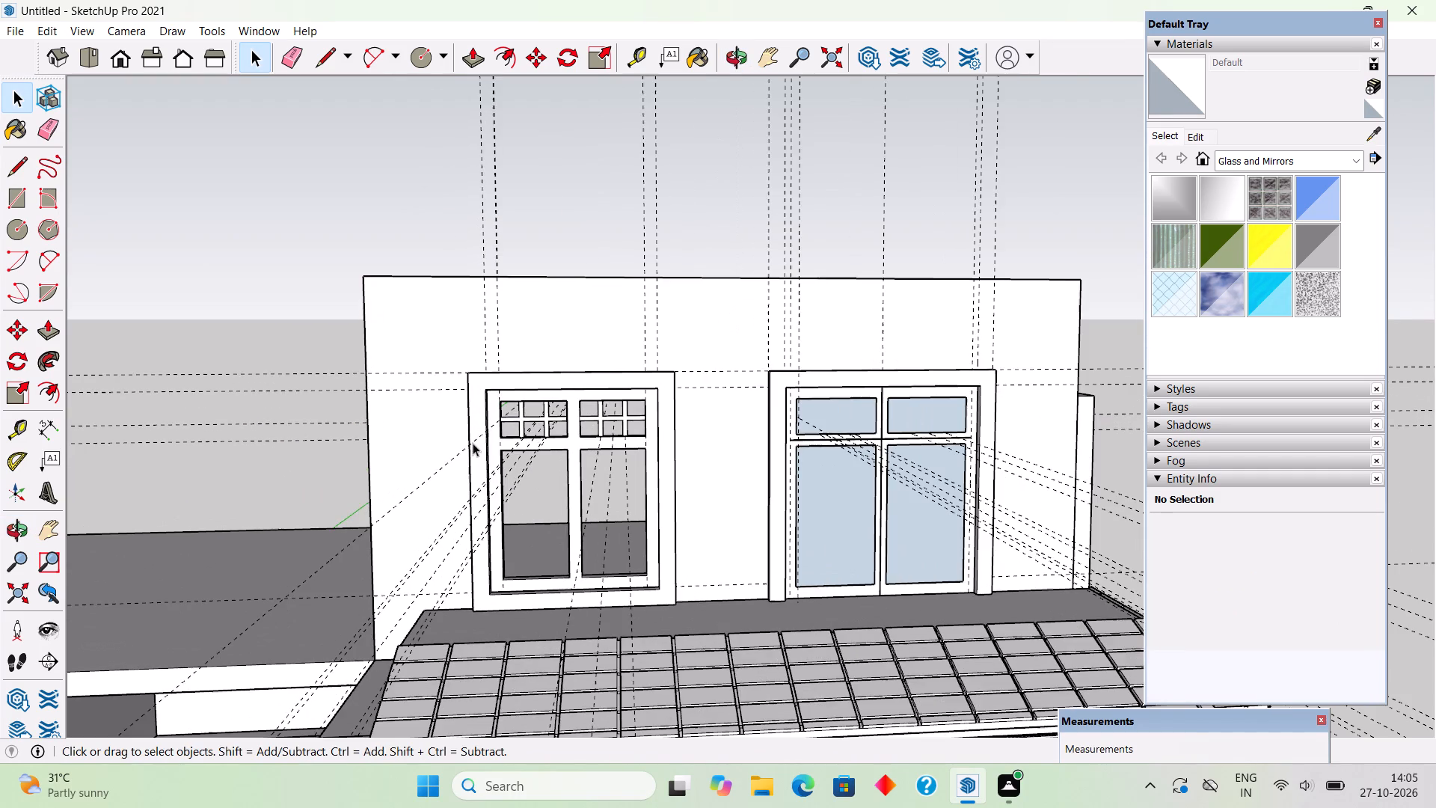
{"action": "scroll", "coordinate": [523, 418], "scroll_direction": "up", "scroll_amount": 4}
{"action": "key", "text": "r"}
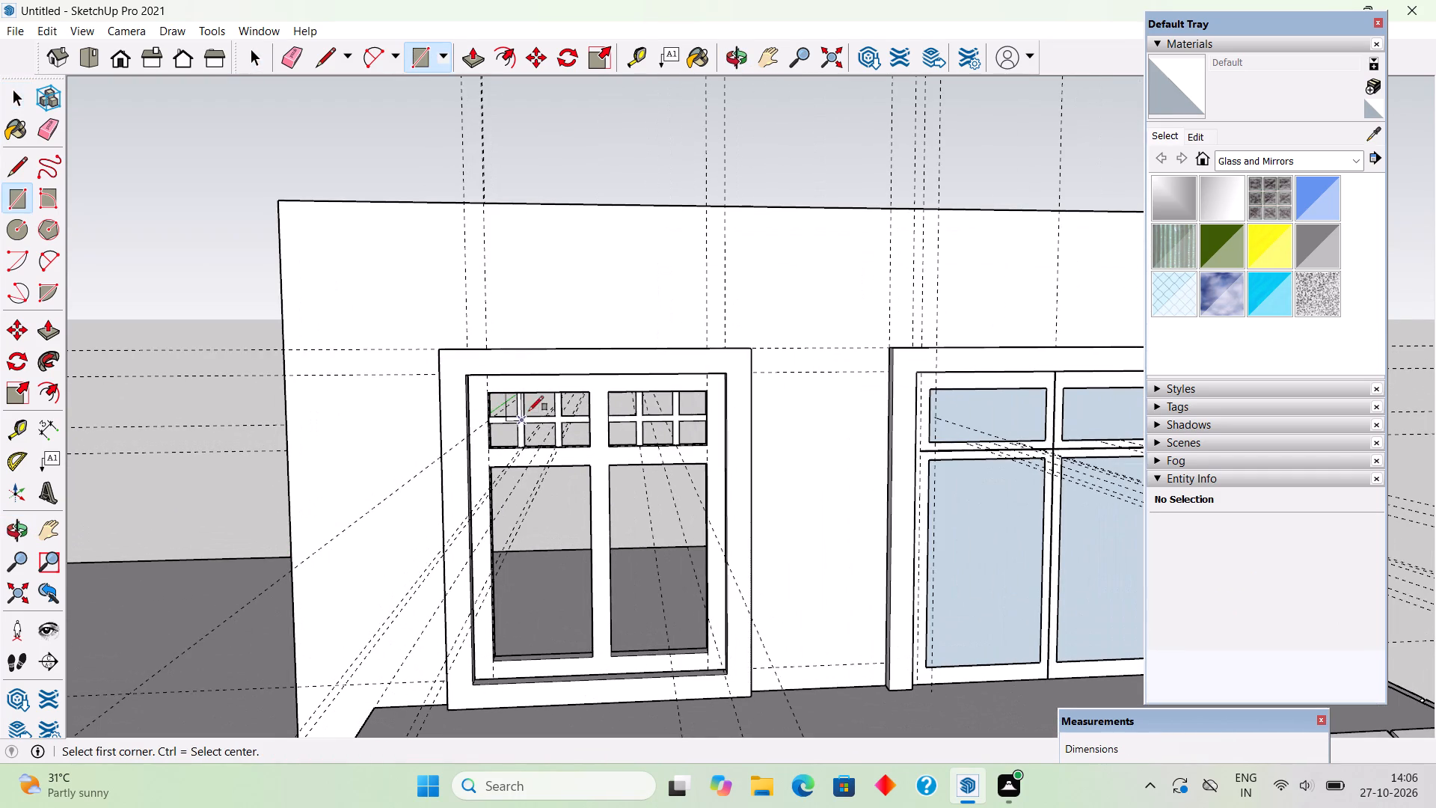
{"action": "scroll", "coordinate": [482, 398], "scroll_direction": "up", "scroll_amount": 3}
{"action": "left_click", "coordinate": [492, 388]}
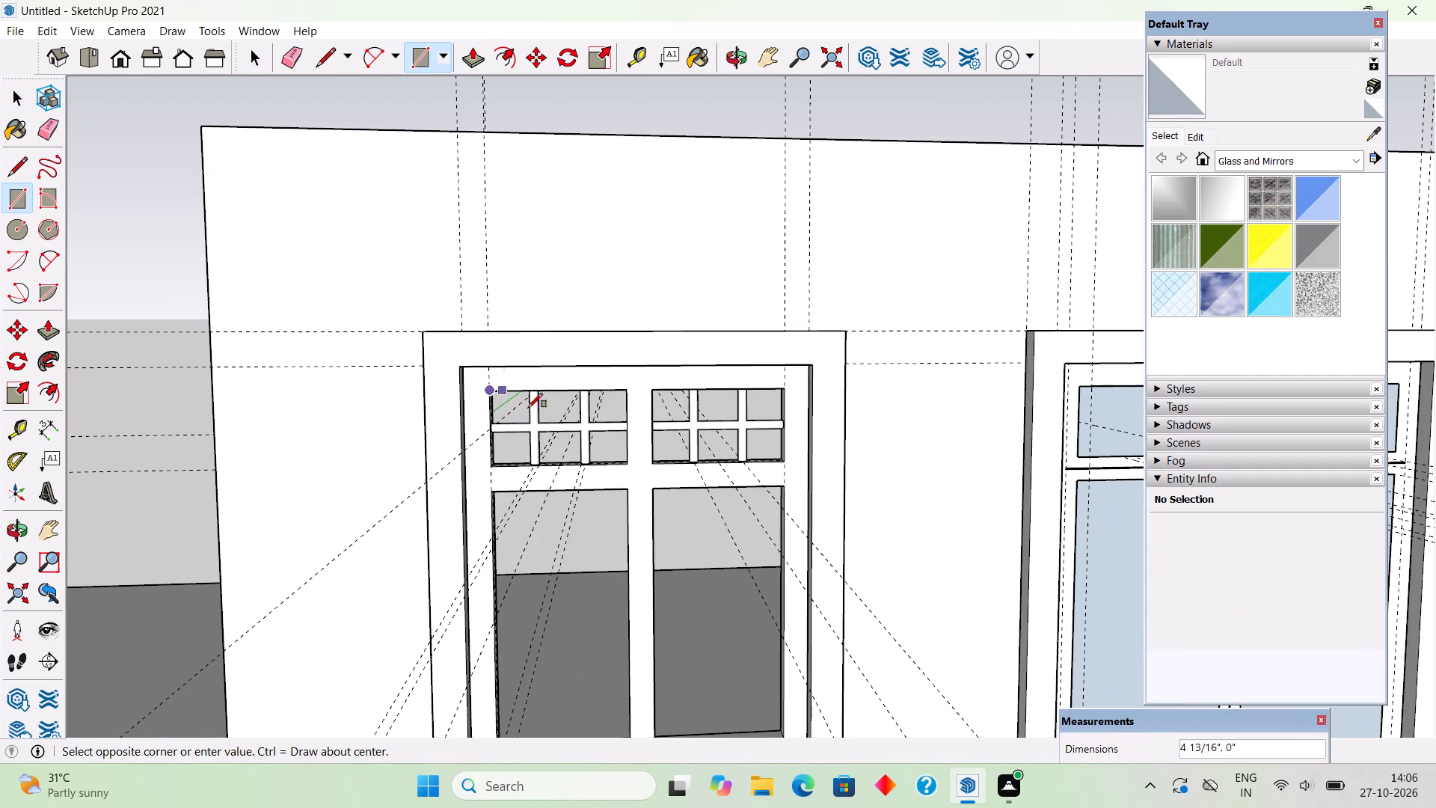
{"action": "left_click", "coordinate": [628, 465]}
{"action": "left_click", "coordinate": [656, 393]}
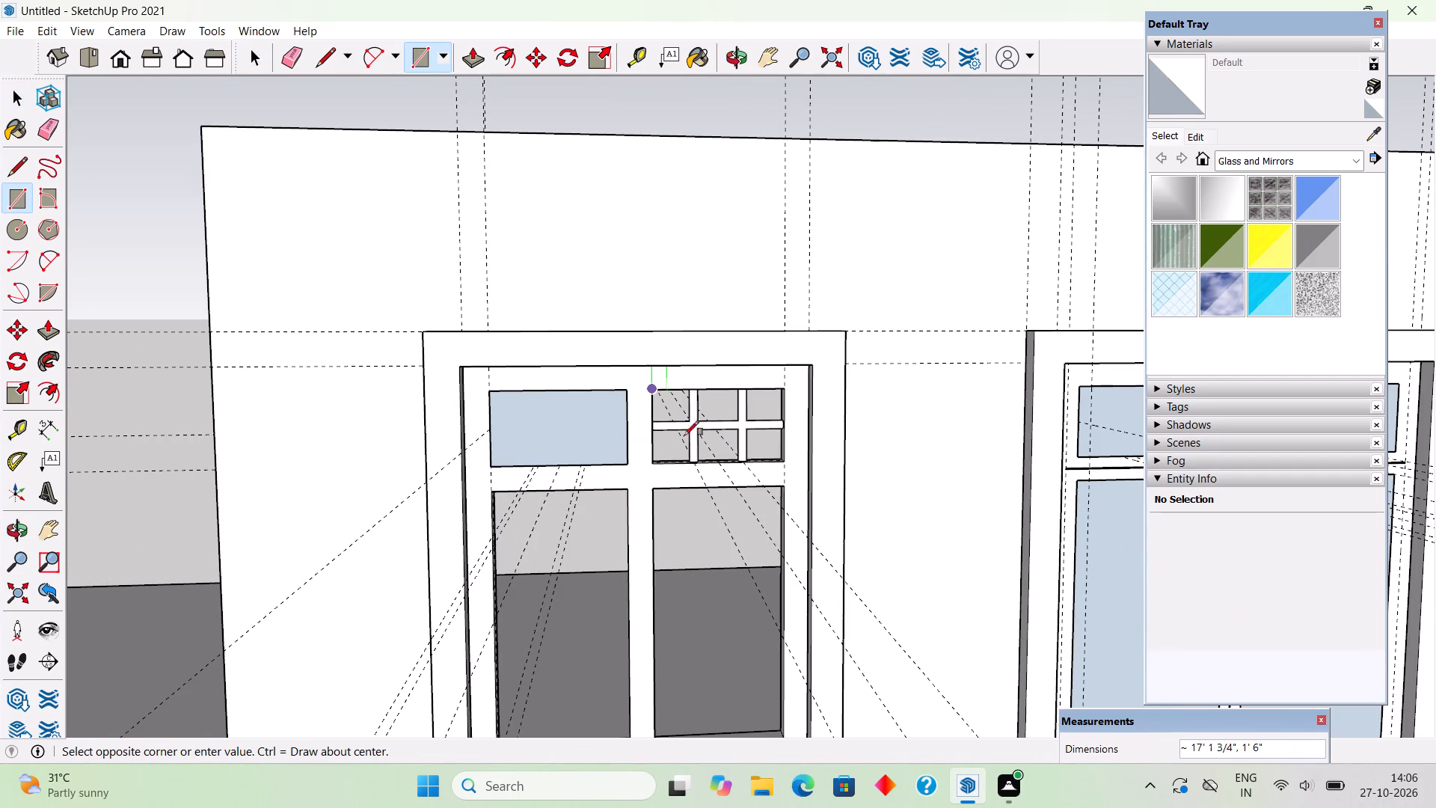
{"action": "left_click", "coordinate": [781, 462]}
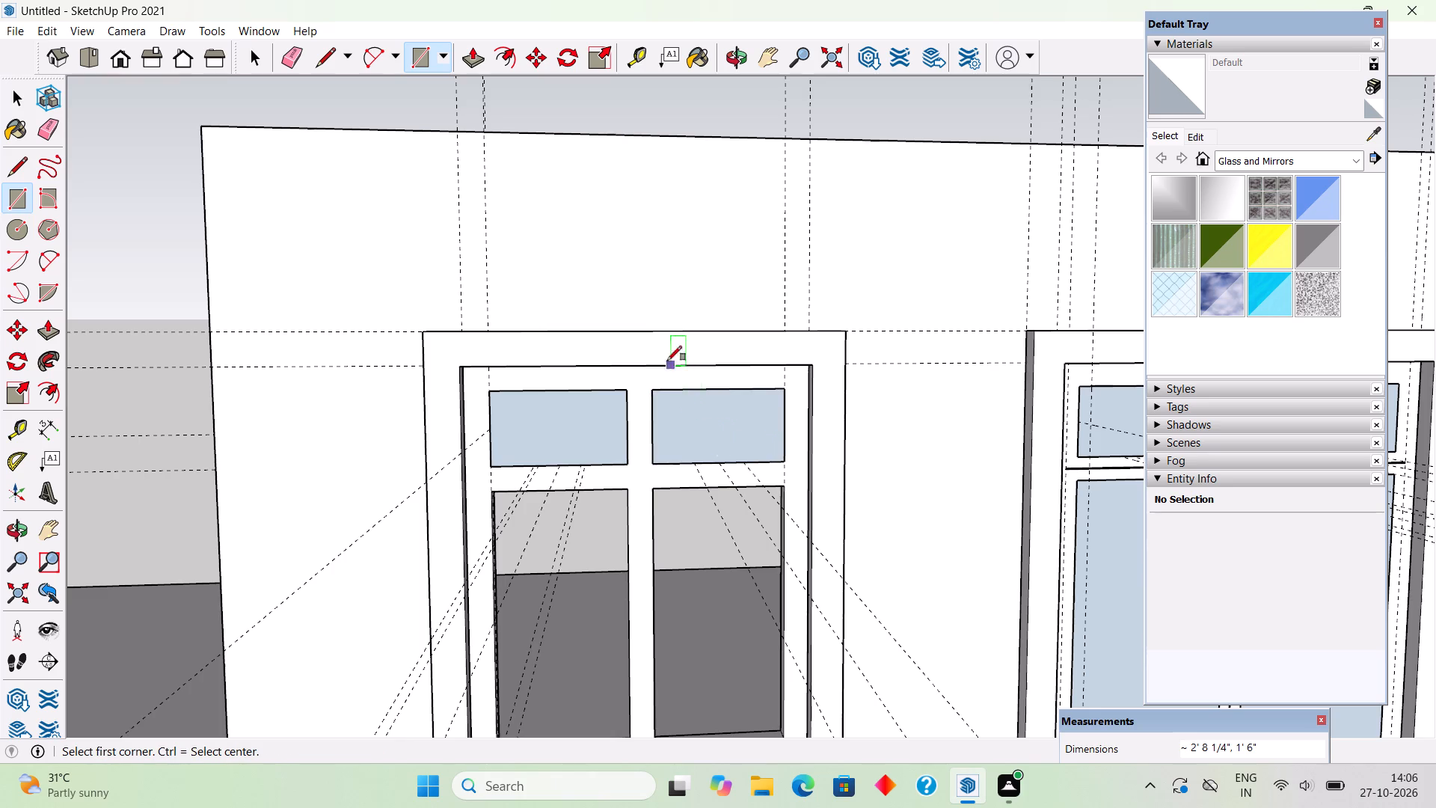
Draw rectangular pane faces, about 2' 8 1/4" by 5' 4" each, over the same window's two lower openings.
{"action": "scroll", "coordinate": [660, 342], "scroll_direction": "down", "scroll_amount": 4}
{"action": "scroll", "coordinate": [541, 444], "scroll_direction": "up", "scroll_amount": 3}
{"action": "left_click", "coordinate": [541, 444]}
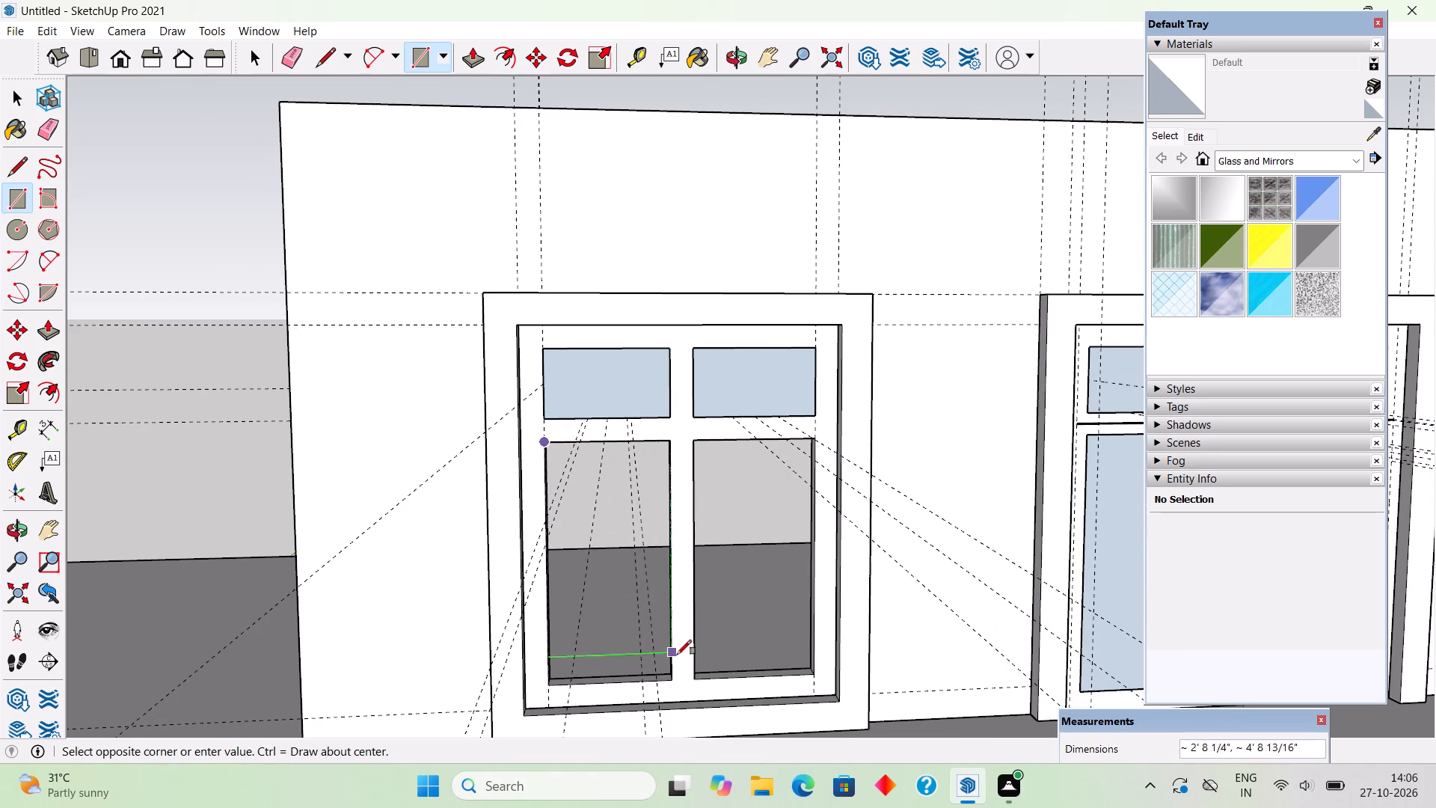
{"action": "left_click", "coordinate": [675, 679]}
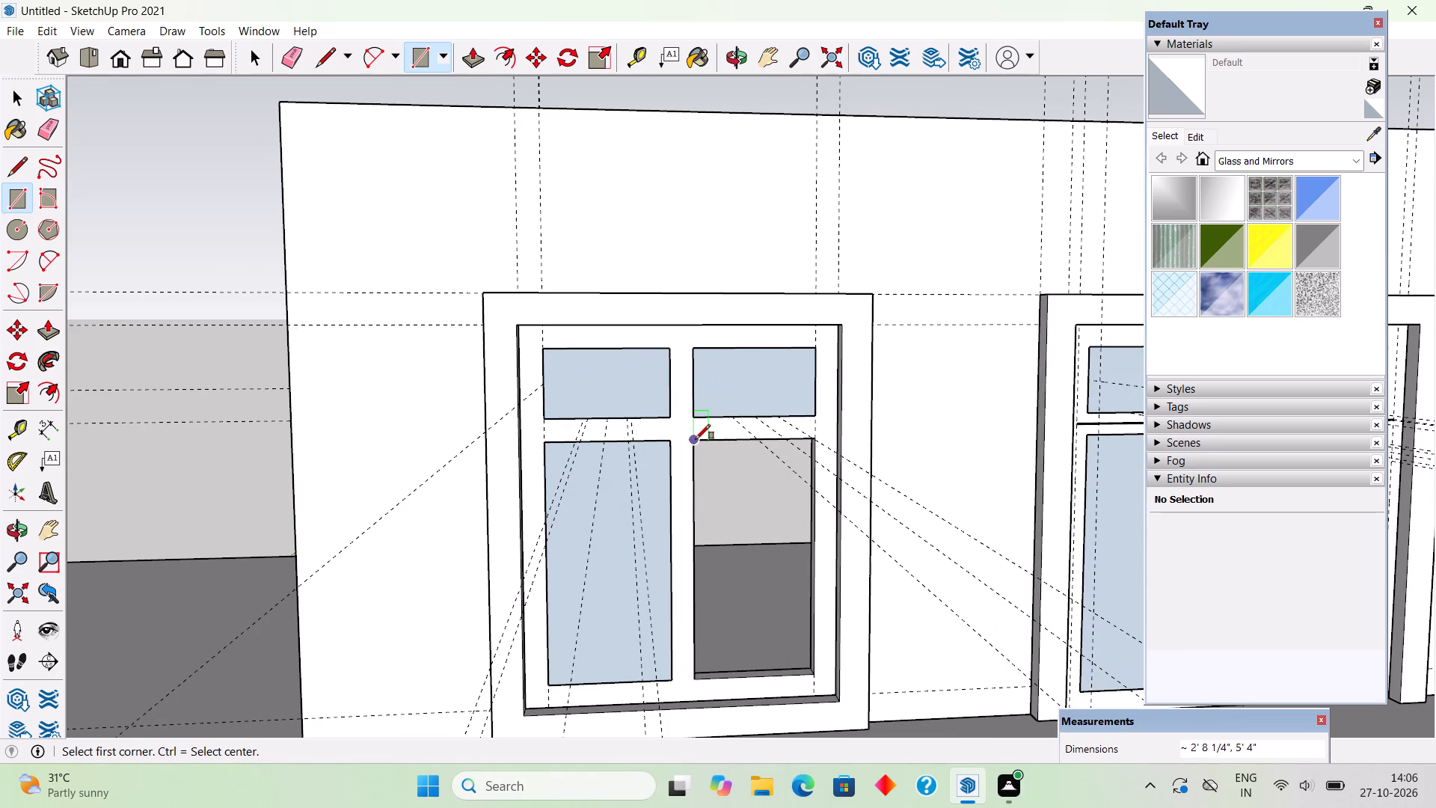
{"action": "left_click", "coordinate": [696, 439]}
{"action": "left_click", "coordinate": [814, 678]}
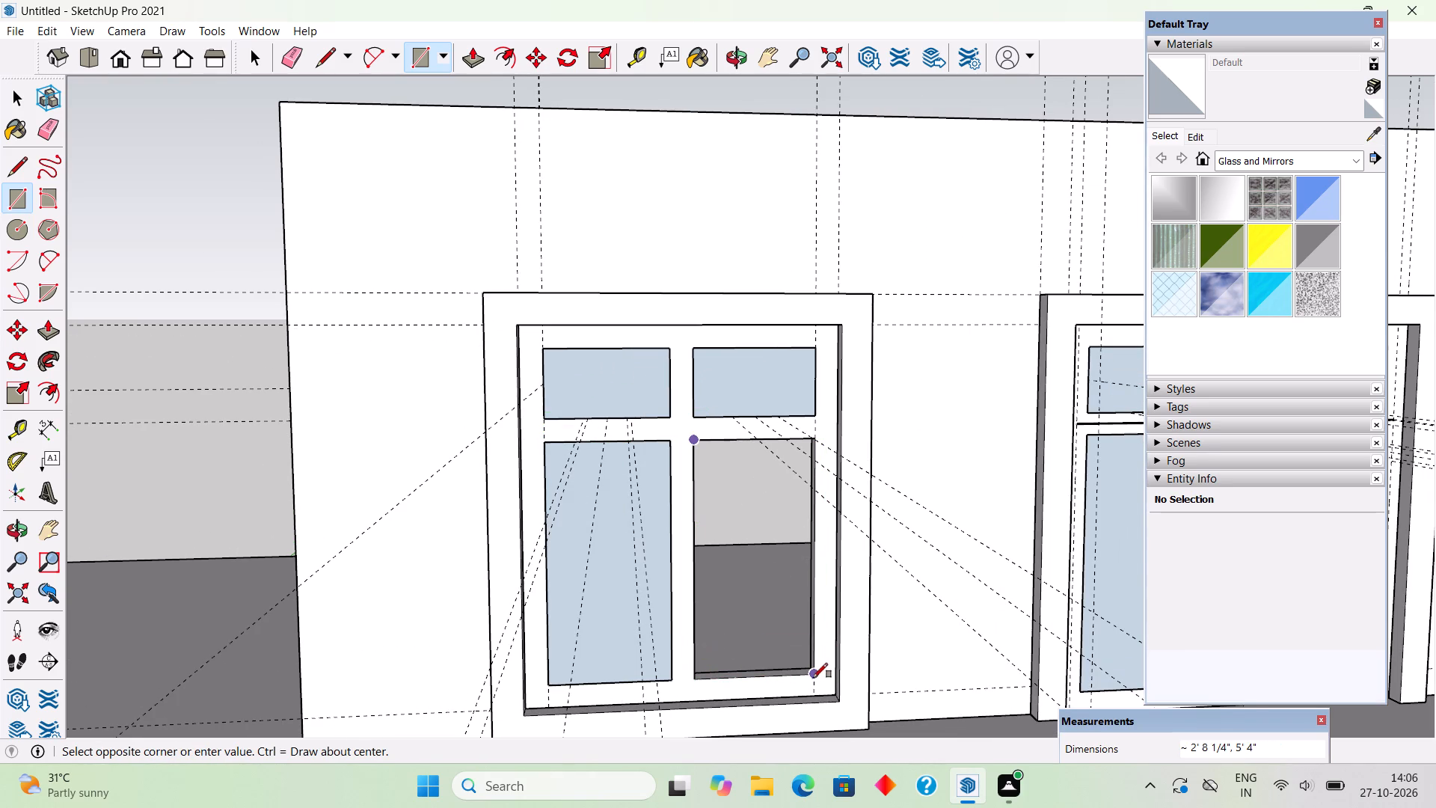
Make a separate group of each of the window's two upper panes, including their edges.
{"action": "key", "text": "space"}
{"action": "triple_click", "coordinate": [607, 400]}
{"action": "right_click", "coordinate": [607, 400]}
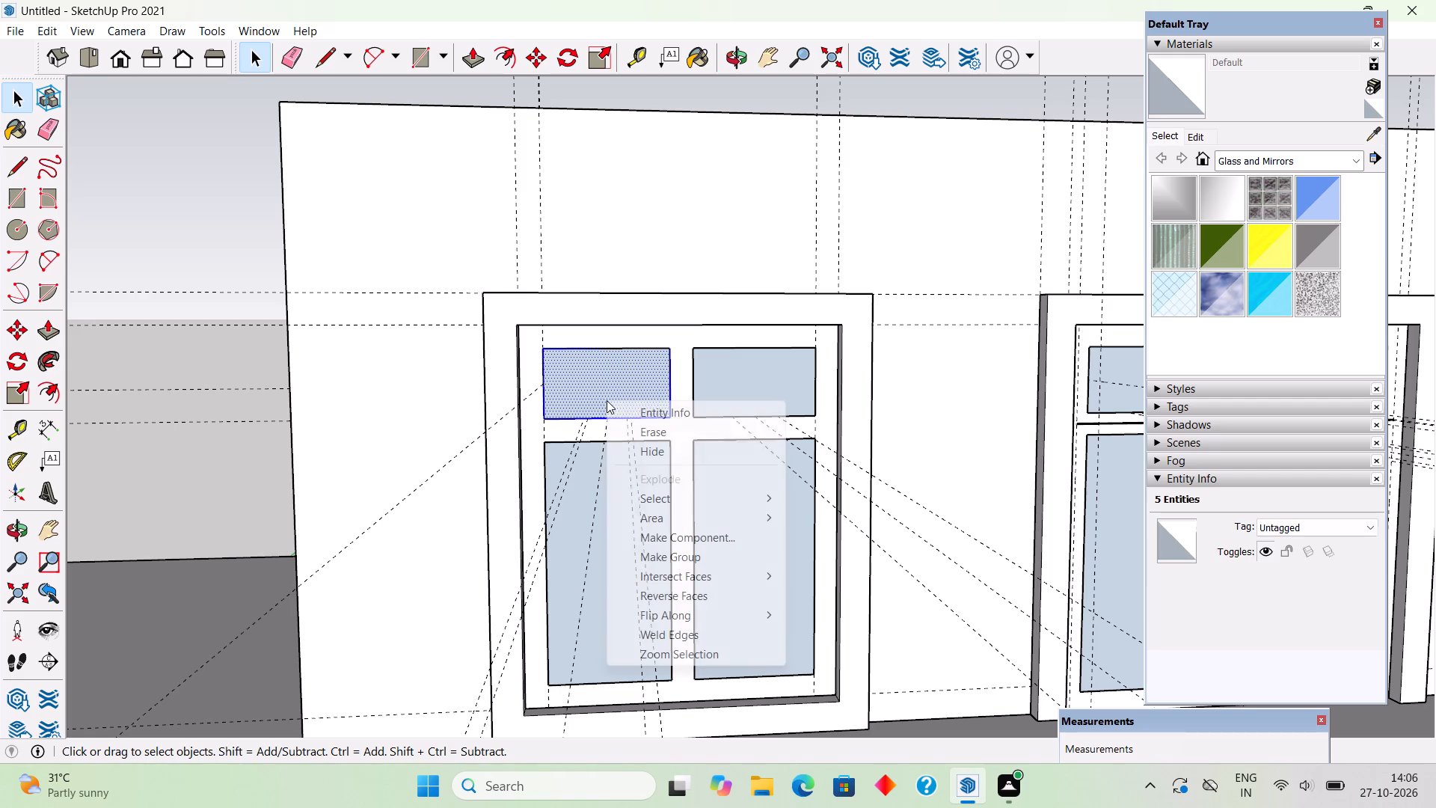
{"action": "left_click", "coordinate": [649, 551]}
{"action": "triple_click", "coordinate": [723, 397]}
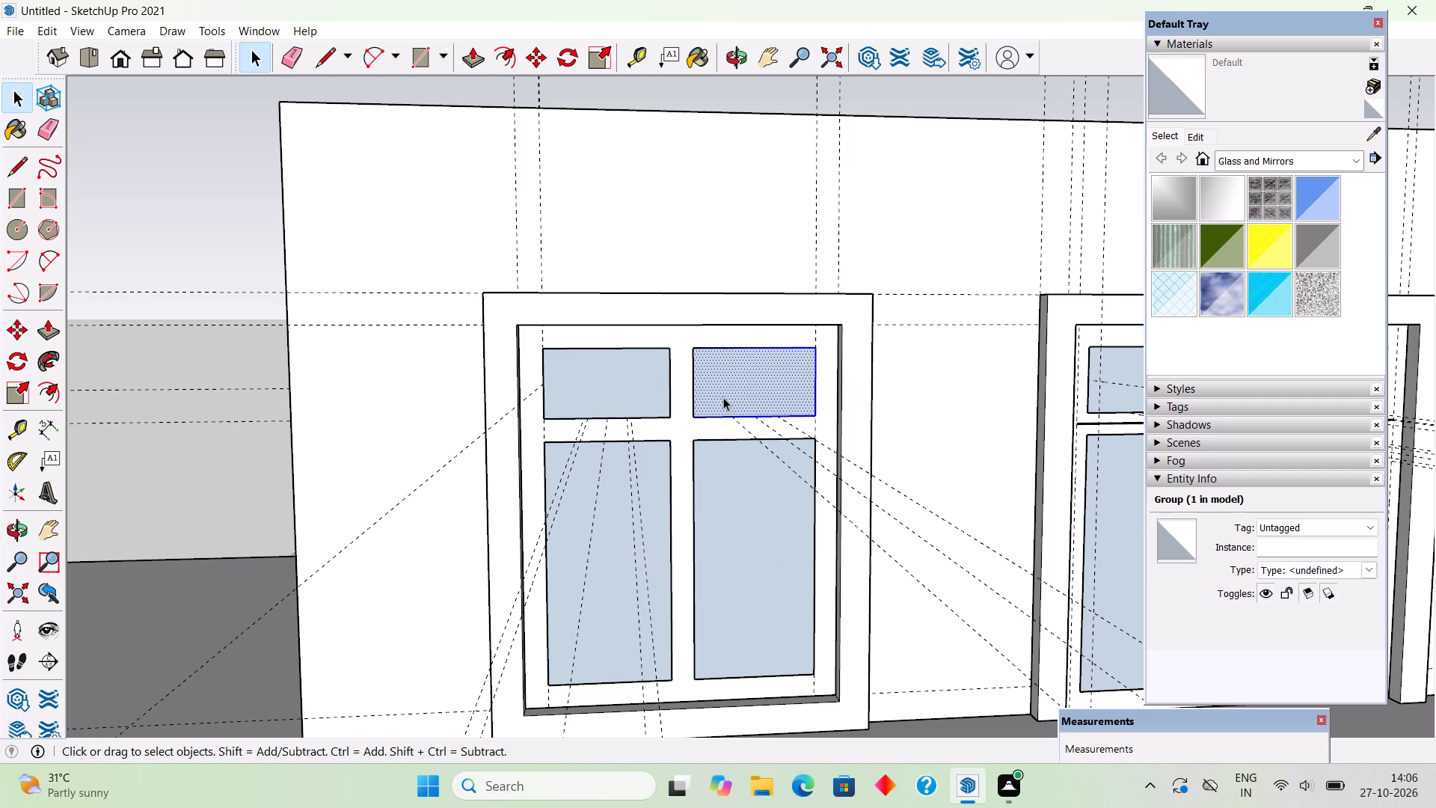
{"action": "right_click", "coordinate": [723, 397]}
{"action": "left_click", "coordinate": [769, 545]}
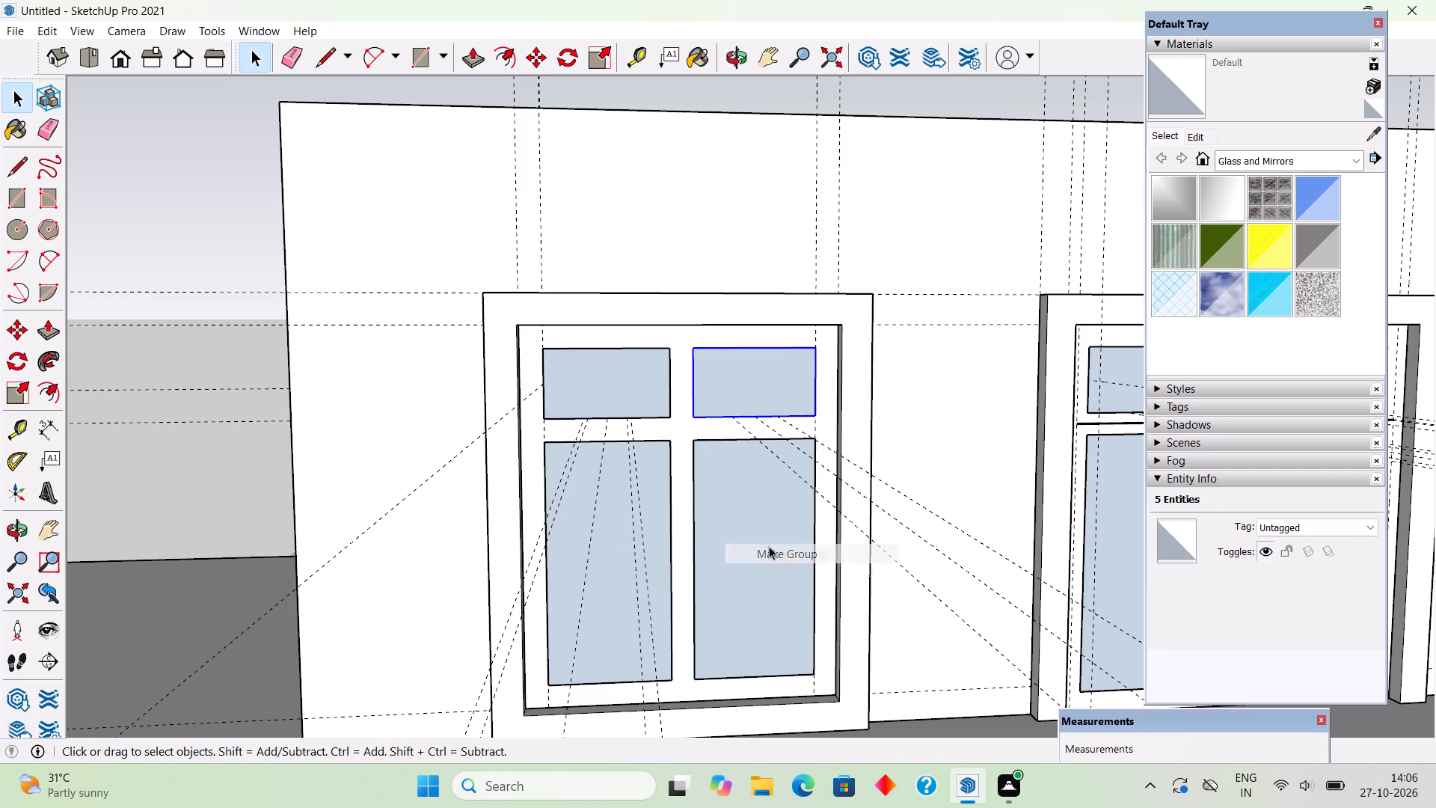
Make a separate group of each of the window's two lower panes and clear the selection.
{"action": "triple_click", "coordinate": [623, 516]}
{"action": "right_click", "coordinate": [623, 516]}
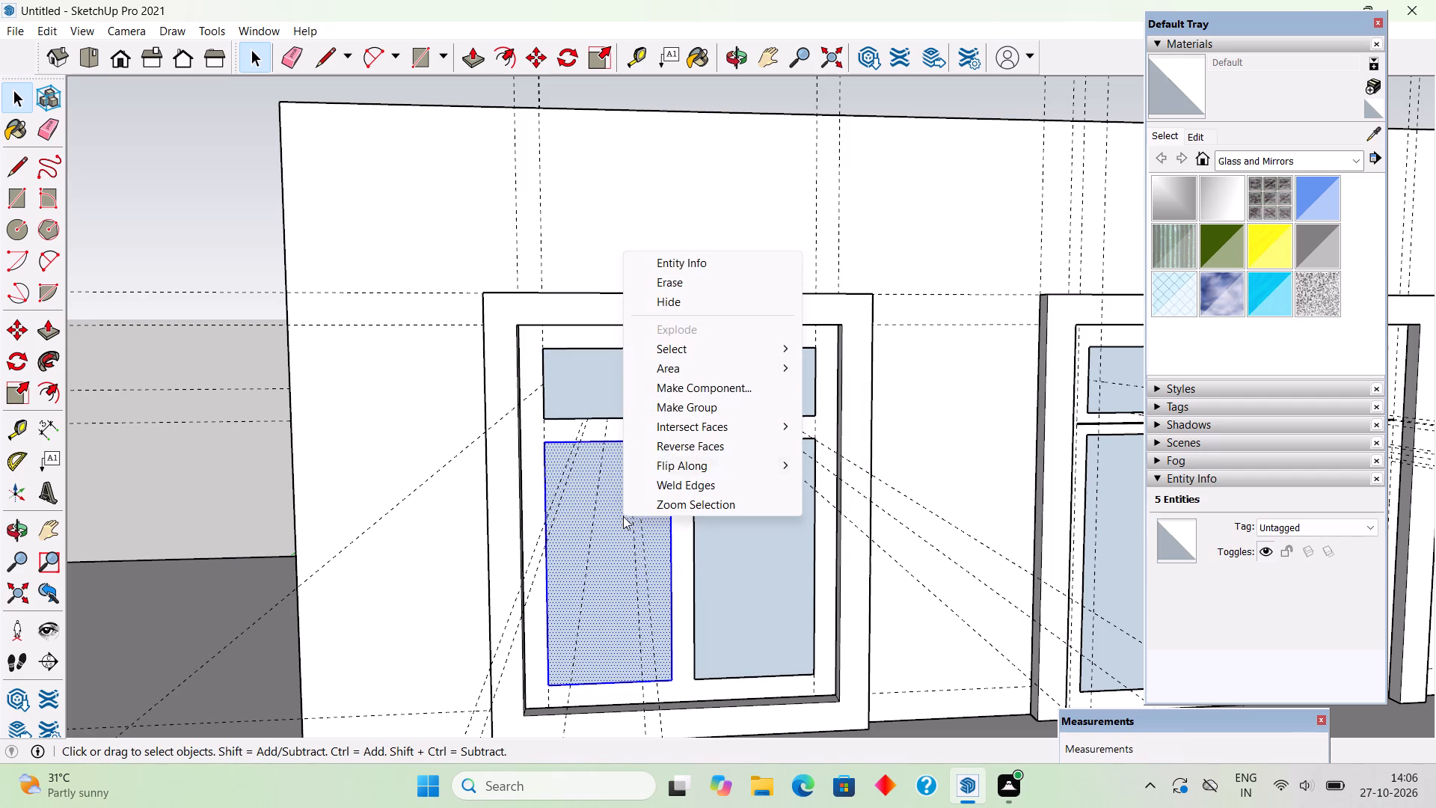
{"action": "left_click", "coordinate": [669, 407]}
{"action": "triple_click", "coordinate": [724, 512]}
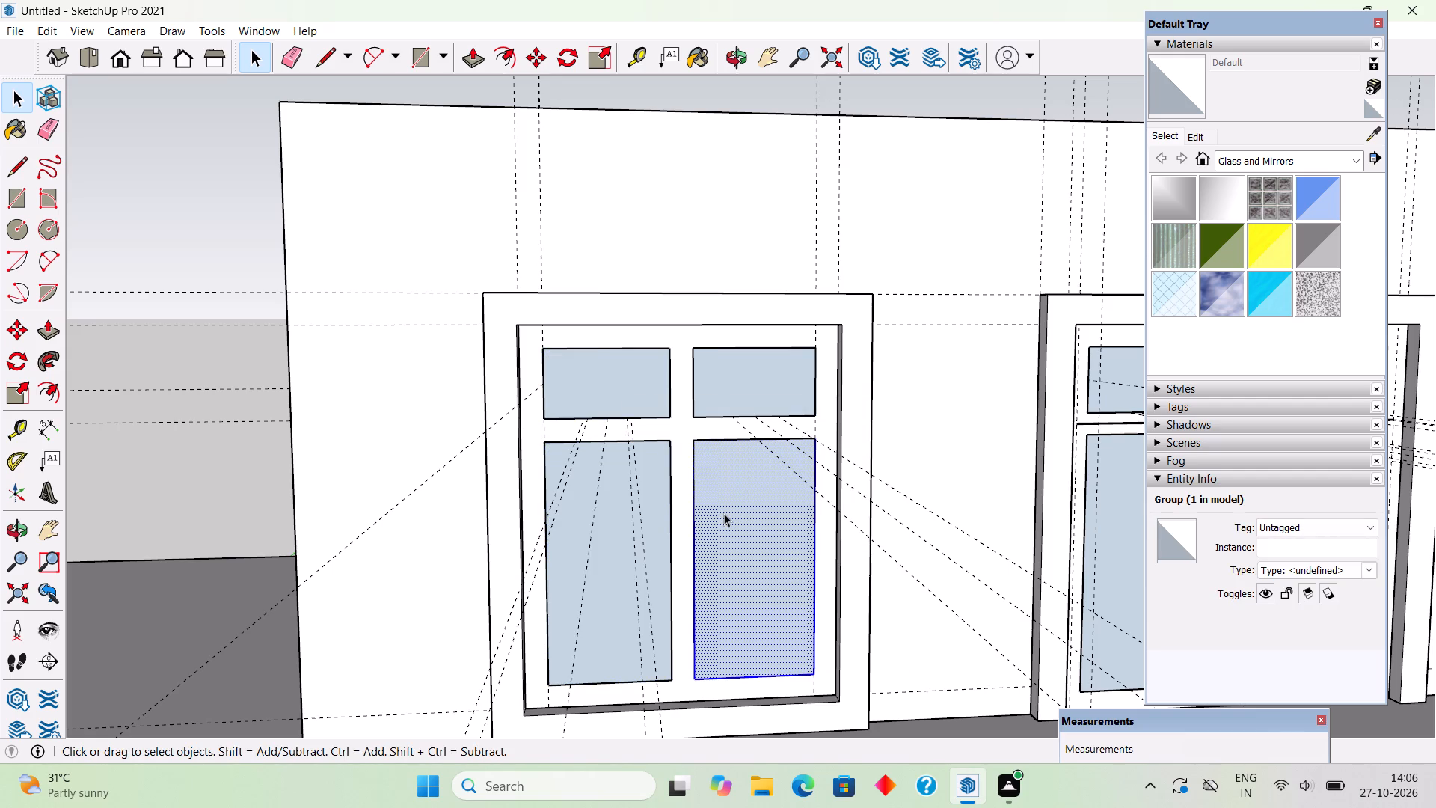
{"action": "right_click", "coordinate": [724, 513]}
{"action": "left_click", "coordinate": [760, 403]}
{"action": "scroll", "coordinate": [760, 403], "scroll_direction": "down", "scroll_amount": 8}
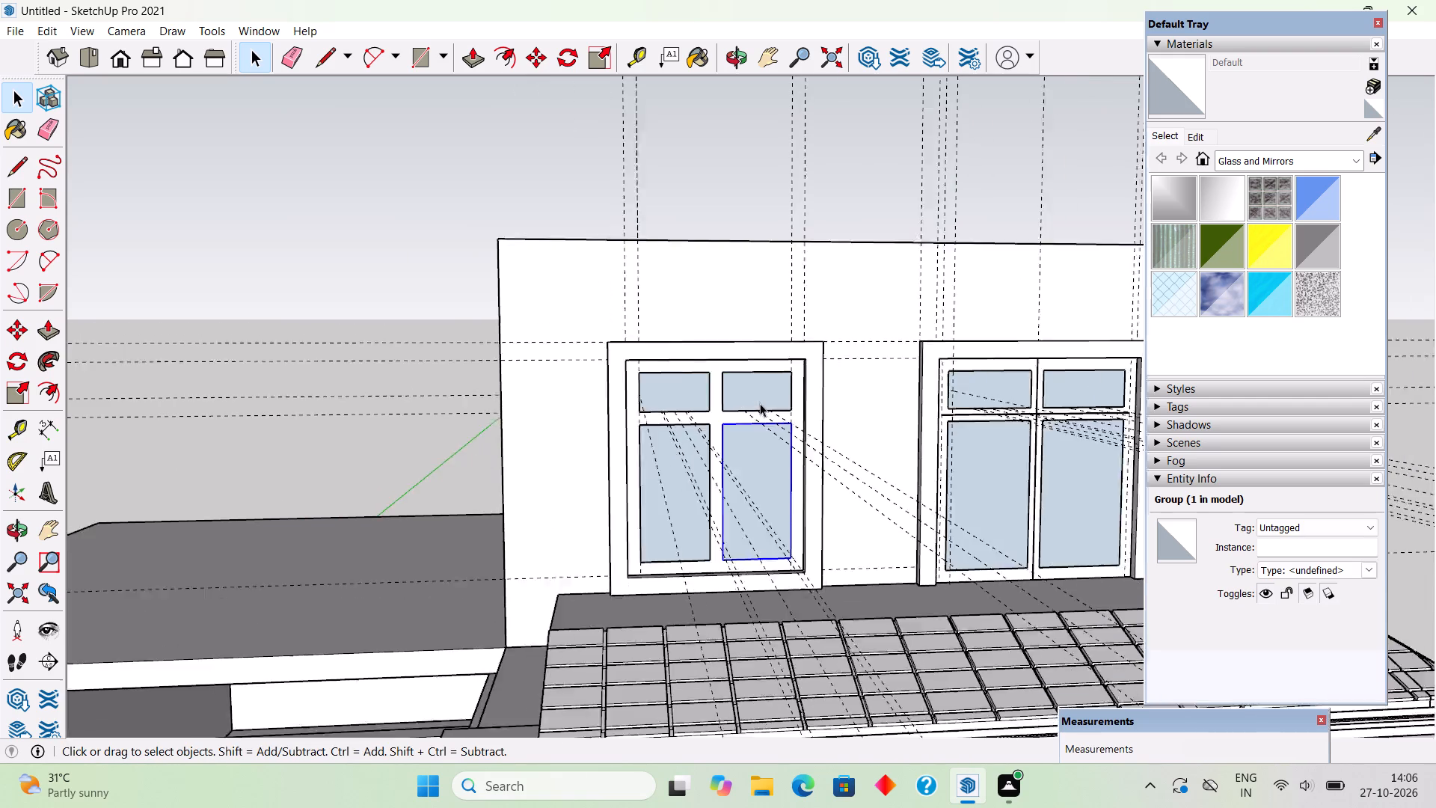
{"action": "scroll", "coordinate": [760, 403], "scroll_direction": "down", "scroll_amount": 2}
{"action": "left_click", "coordinate": [734, 202]}
Delete all construction guides from the model.
{"action": "middle_click_drag", "start_coordinate": [808, 409], "coordinate": [774, 265]}
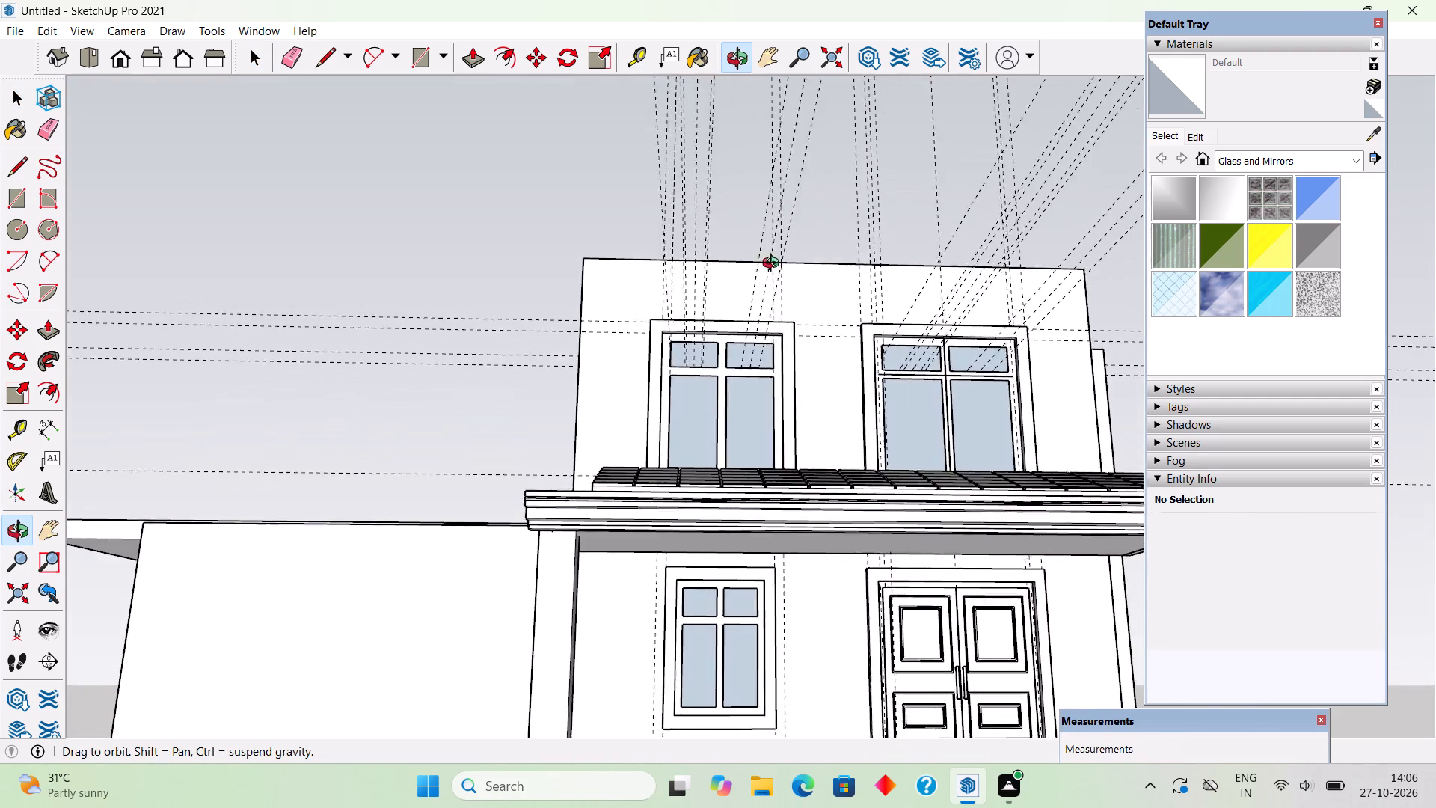
{"action": "middle_click_drag", "start_coordinate": [774, 265], "coordinate": [696, 428]}
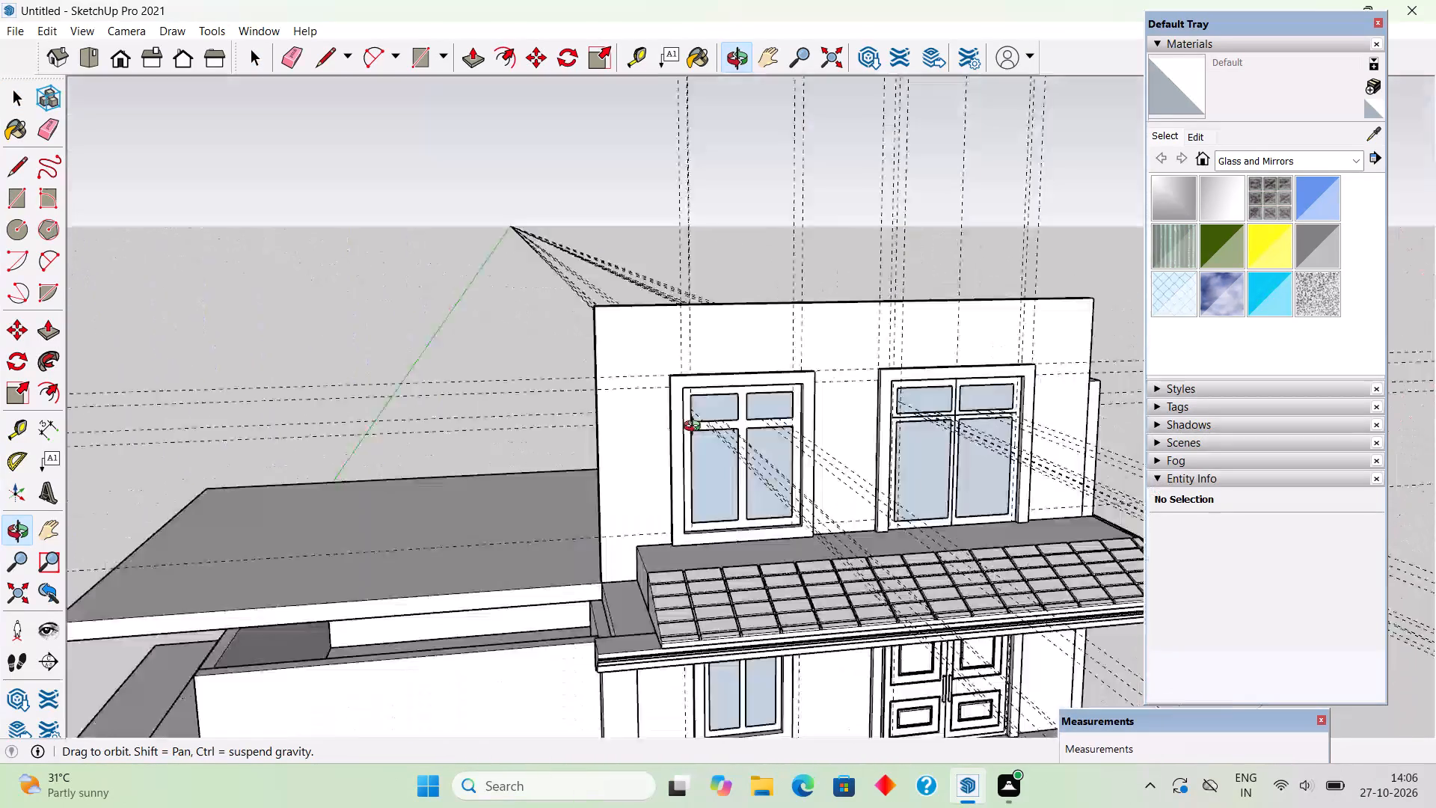
{"action": "middle_click_drag", "start_coordinate": [696, 428], "coordinate": [186, 382]}
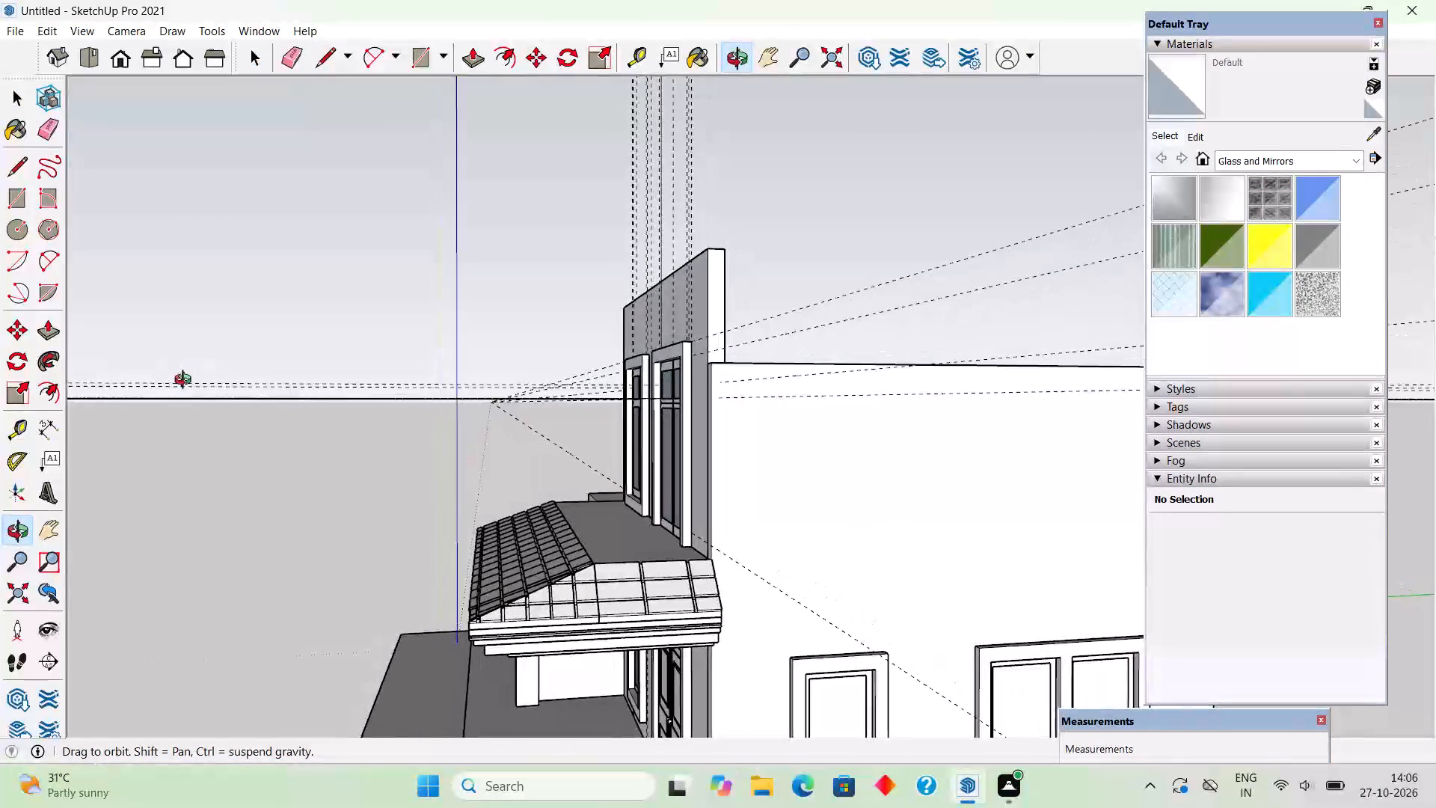
{"action": "middle_click_drag", "start_coordinate": [186, 382], "coordinate": [204, 424]}
{"action": "scroll", "coordinate": [757, 613], "scroll_direction": "up", "scroll_amount": 6}
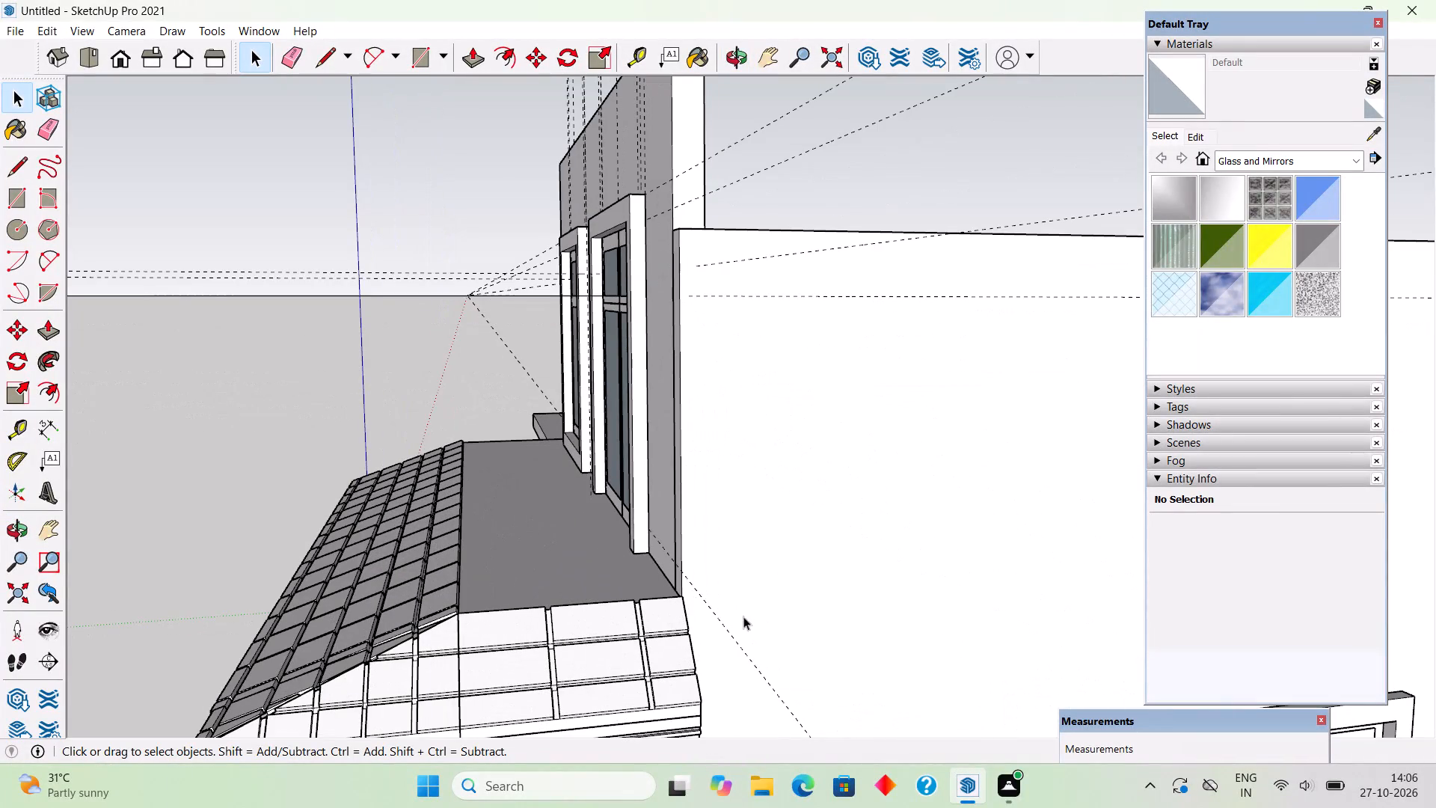
{"action": "scroll", "coordinate": [684, 559], "scroll_direction": "down", "scroll_amount": 5}
{"action": "scroll", "coordinate": [605, 467], "scroll_direction": "down", "scroll_amount": 5}
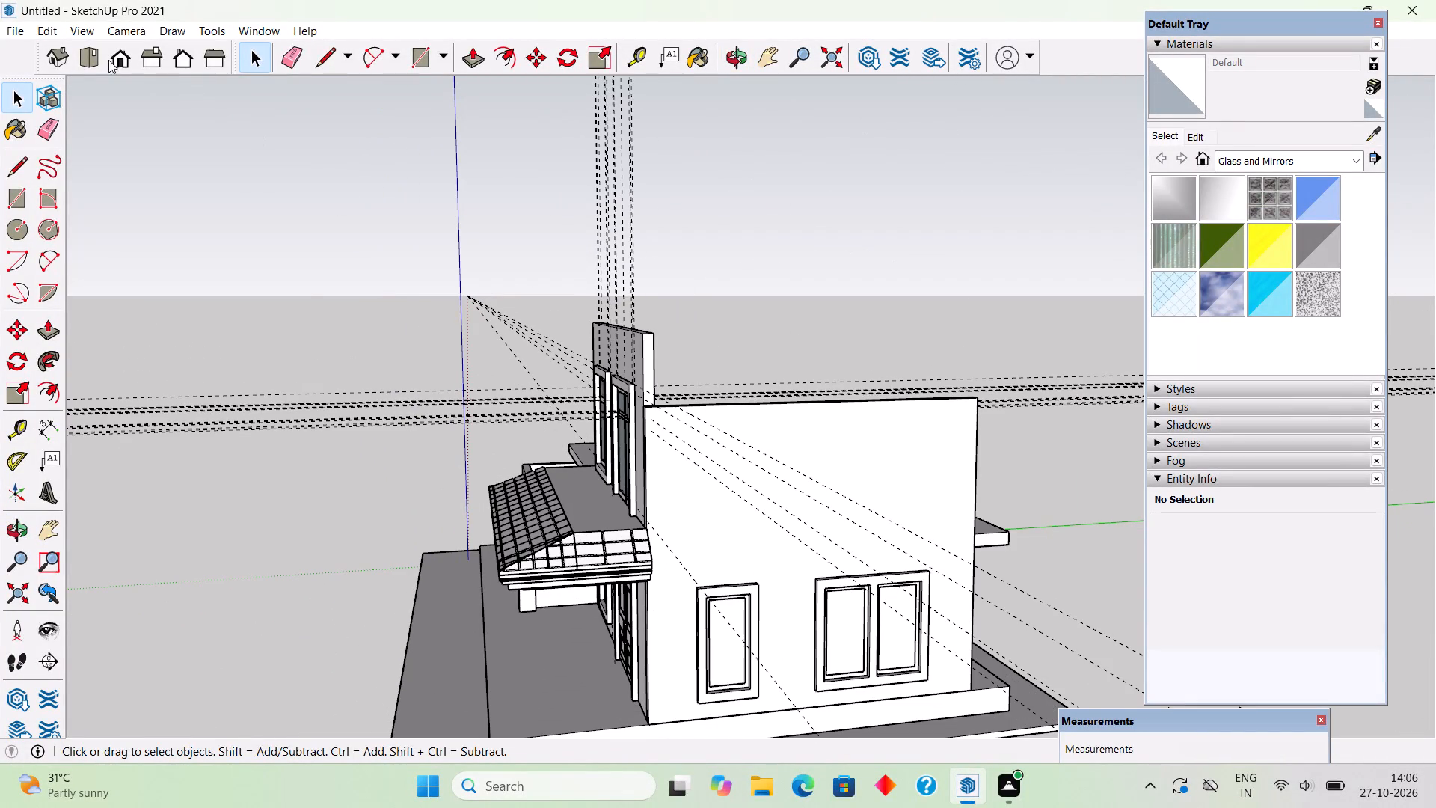
{"action": "left_click", "coordinate": [56, 36]}
{"action": "left_click", "coordinate": [123, 198]}
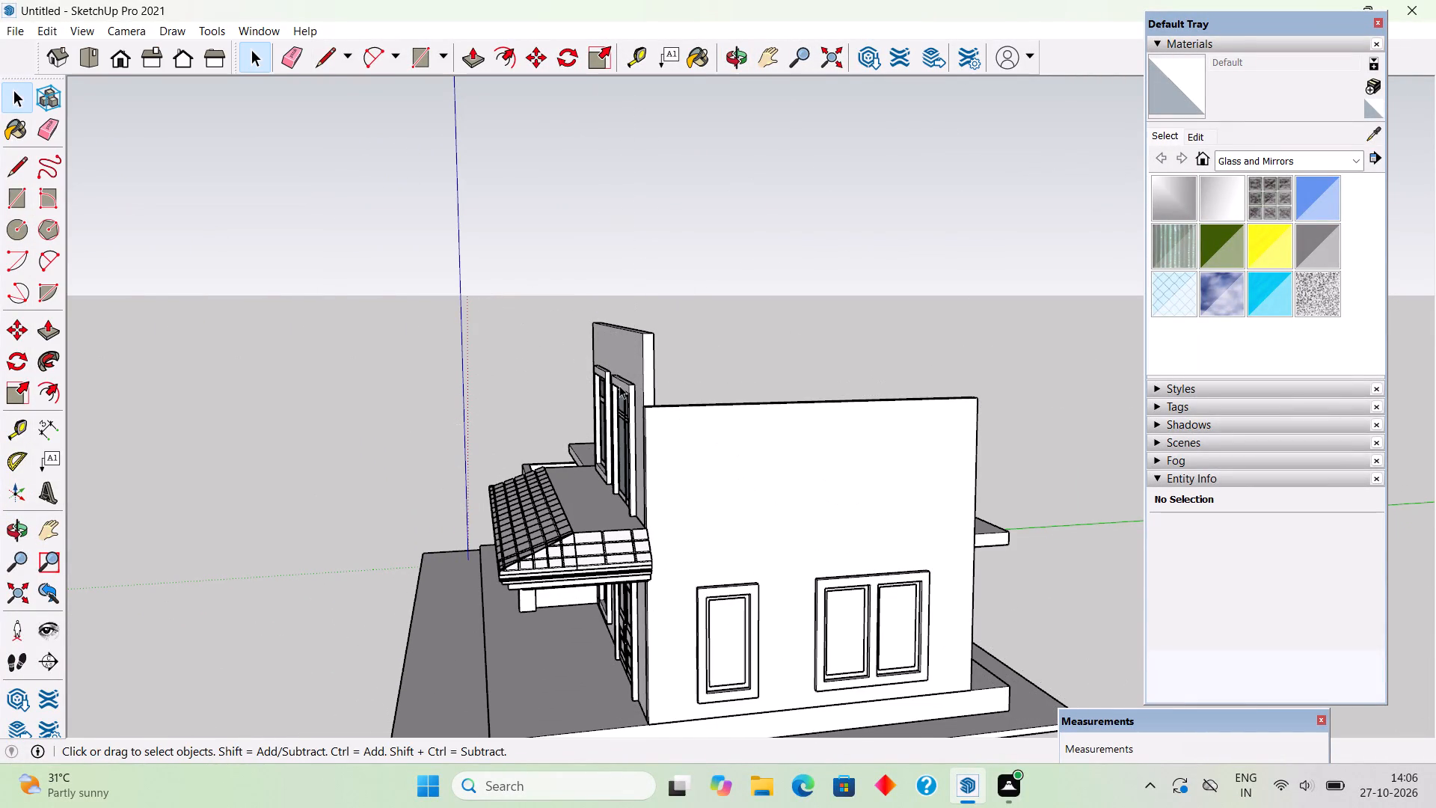
Inside the side wall's group, Push/Pull its top face up 5' to the front wall's top, and exit the group.
{"action": "middle_click_drag", "start_coordinate": [752, 412], "coordinate": [987, 422]}
{"action": "scroll", "coordinate": [743, 489], "scroll_direction": "down", "scroll_amount": 5}
{"action": "middle_click_drag", "start_coordinate": [702, 488], "coordinate": [921, 432]}
{"action": "scroll", "coordinate": [921, 432], "scroll_direction": "up", "scroll_amount": 6}
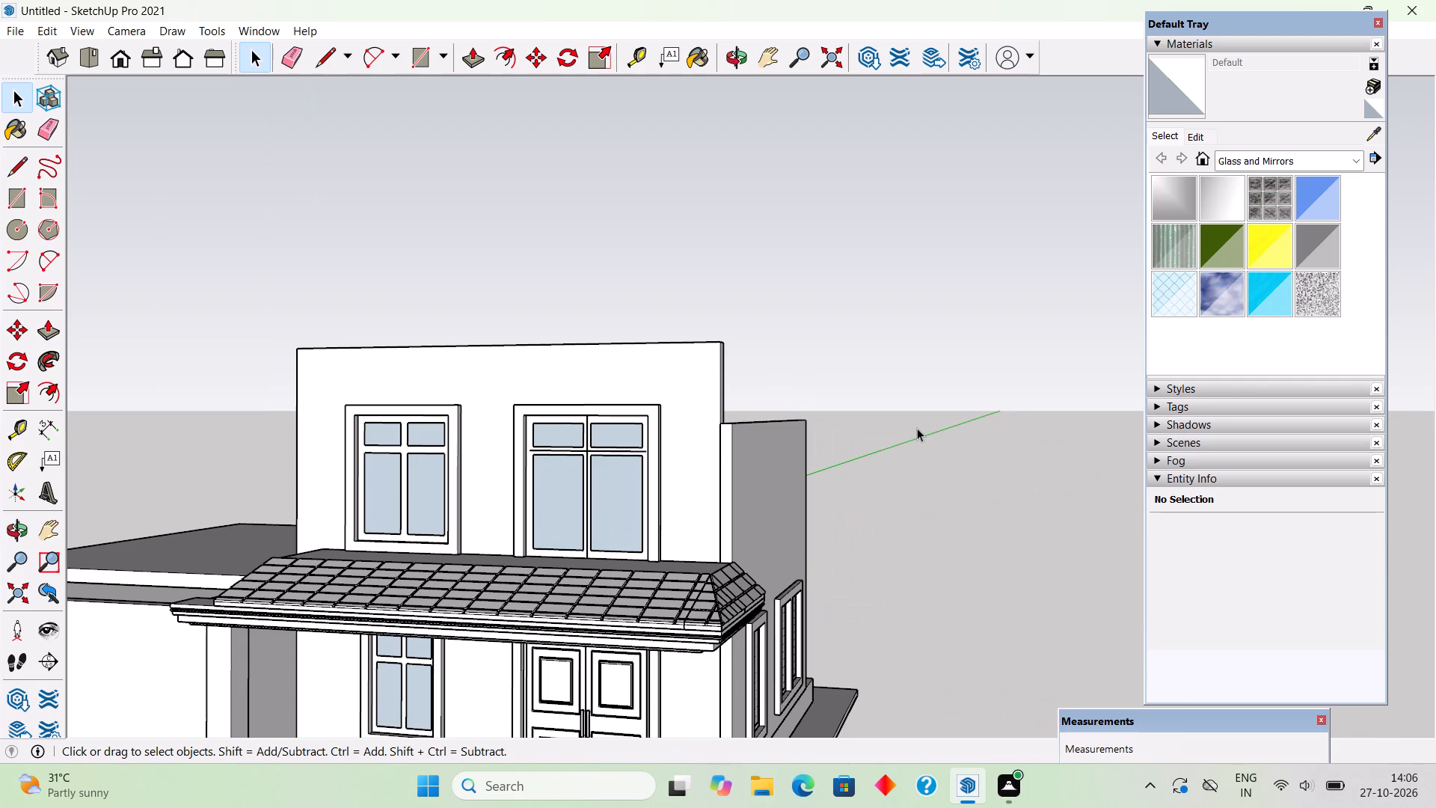
{"action": "scroll", "coordinate": [918, 415], "scroll_direction": "down", "scroll_amount": 9}
{"action": "scroll", "coordinate": [859, 395], "scroll_direction": "down", "scroll_amount": 3}
{"action": "middle_click_drag", "start_coordinate": [841, 414], "coordinate": [734, 453]}
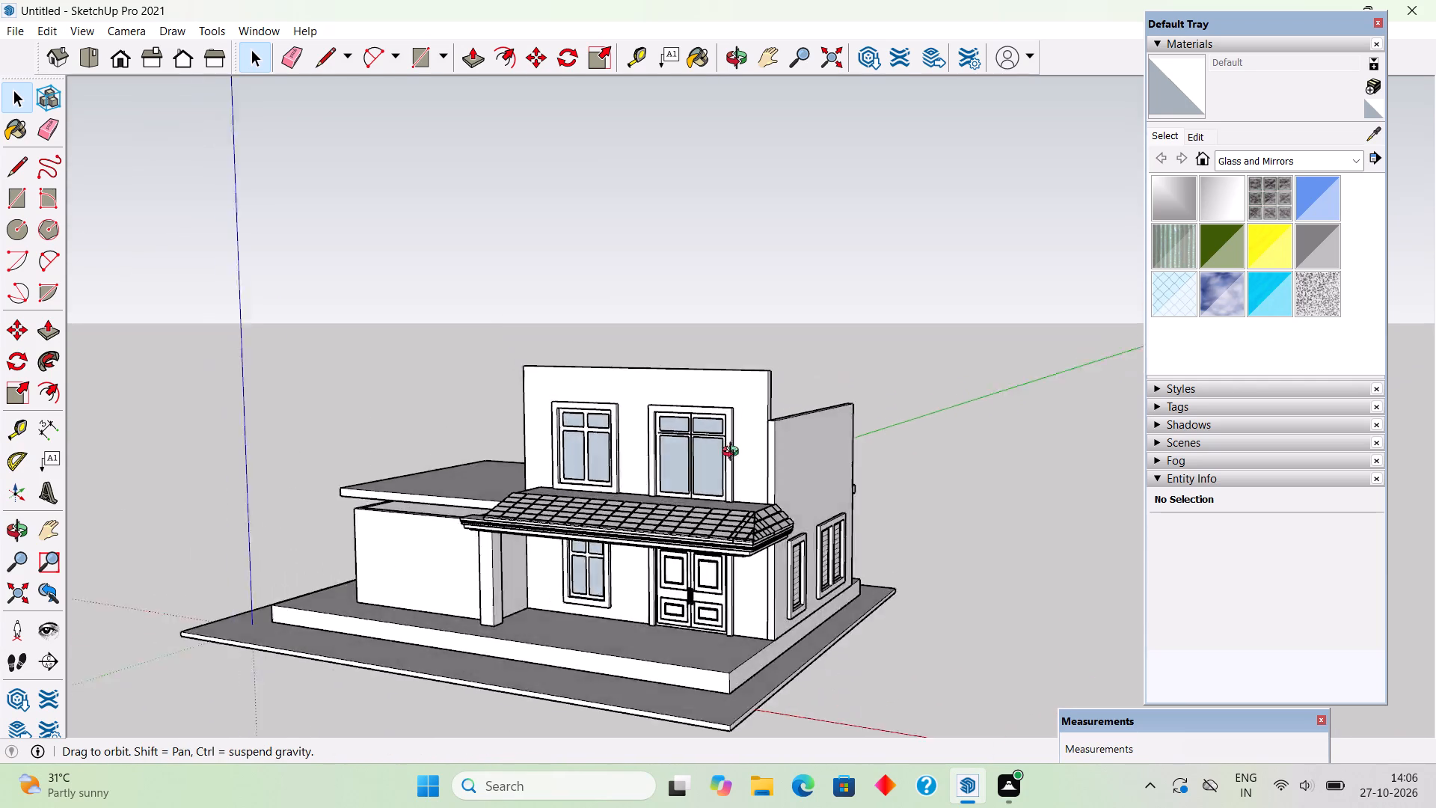
{"action": "middle_click_drag", "start_coordinate": [734, 453], "coordinate": [628, 591]}
{"action": "scroll", "coordinate": [1002, 403], "scroll_direction": "up", "scroll_amount": 6}
{"action": "triple_click", "coordinate": [718, 439]}
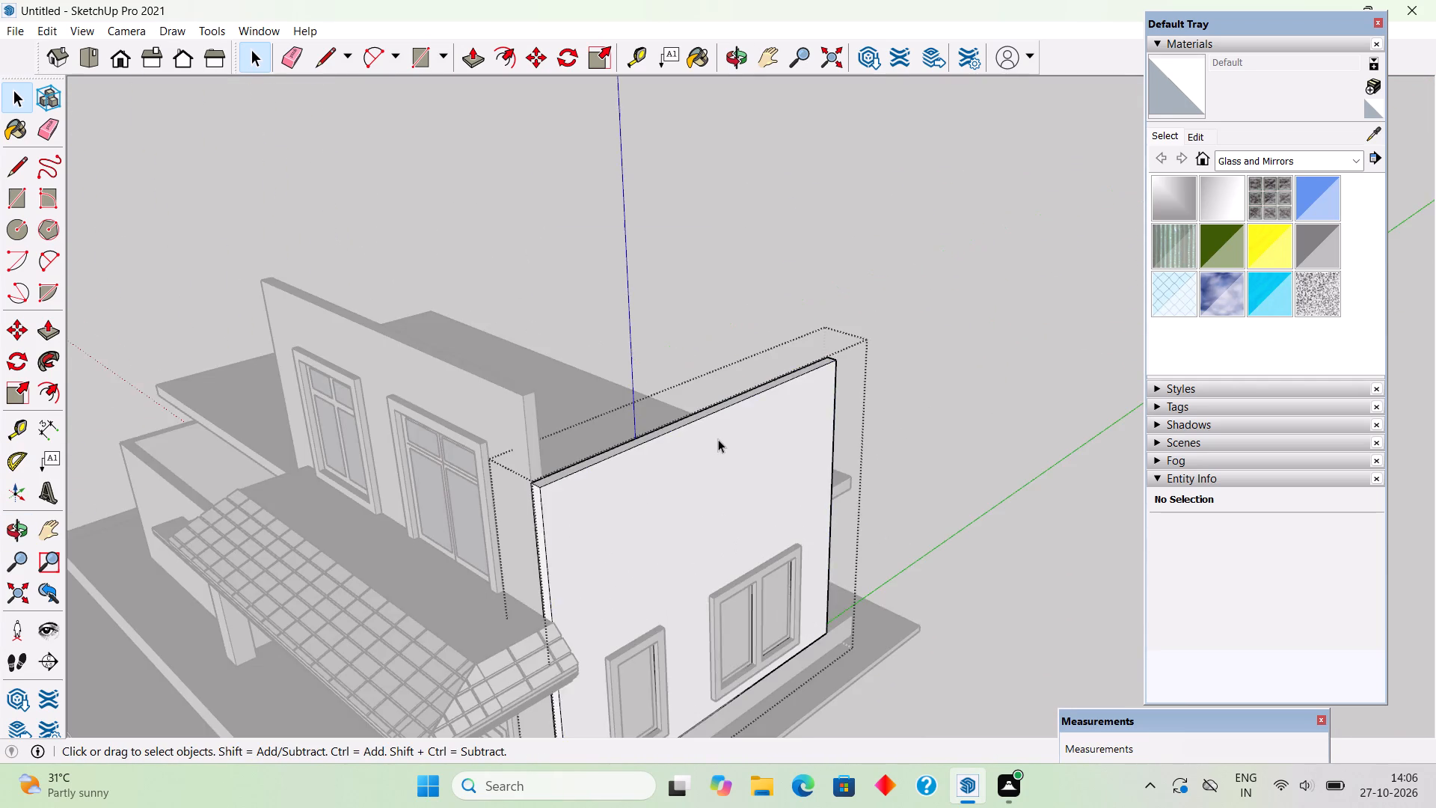
{"action": "scroll", "coordinate": [629, 454], "scroll_direction": "up", "scroll_amount": 4}
{"action": "key", "text": "p"}
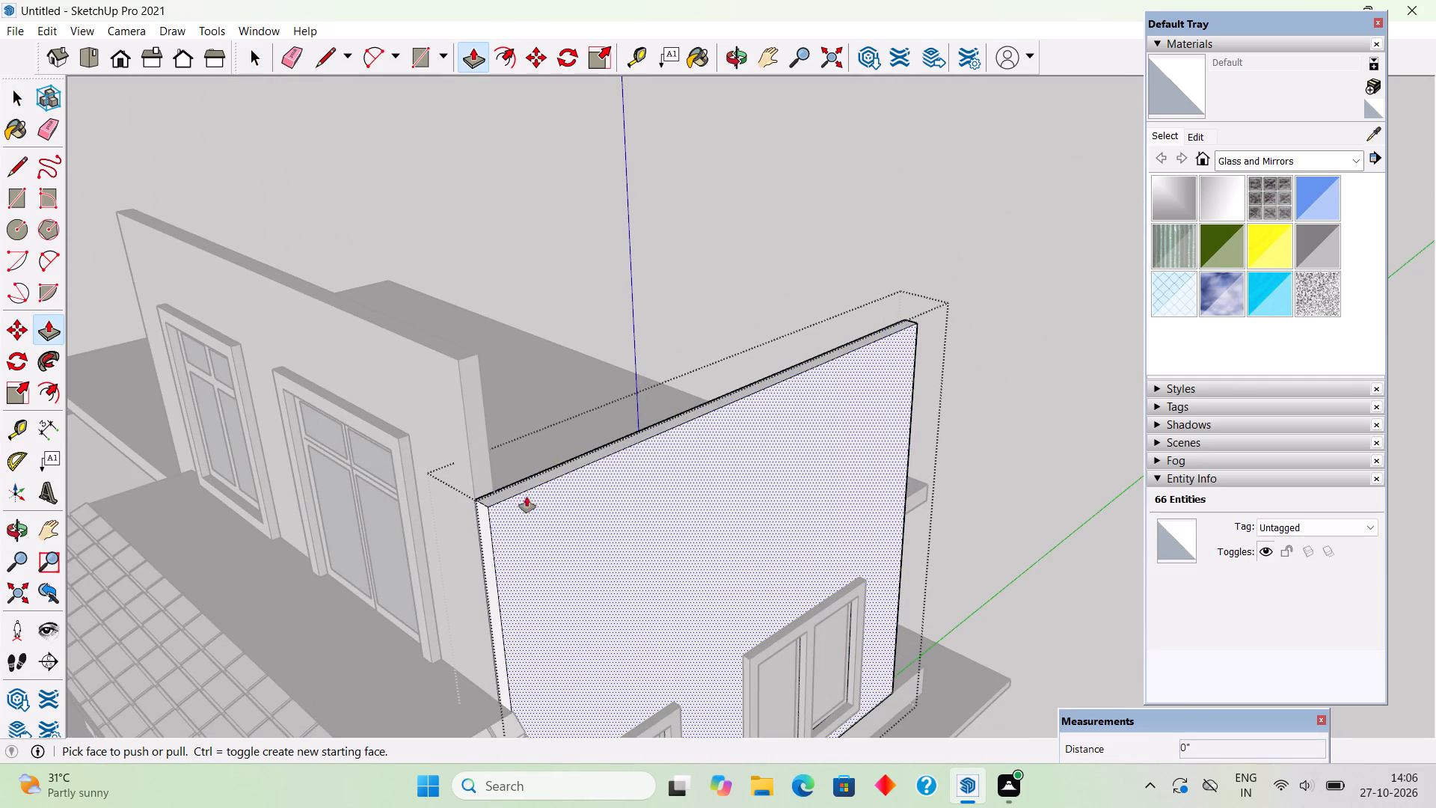
{"action": "left_click", "coordinate": [498, 493]}
{"action": "left_click", "coordinate": [436, 343]}
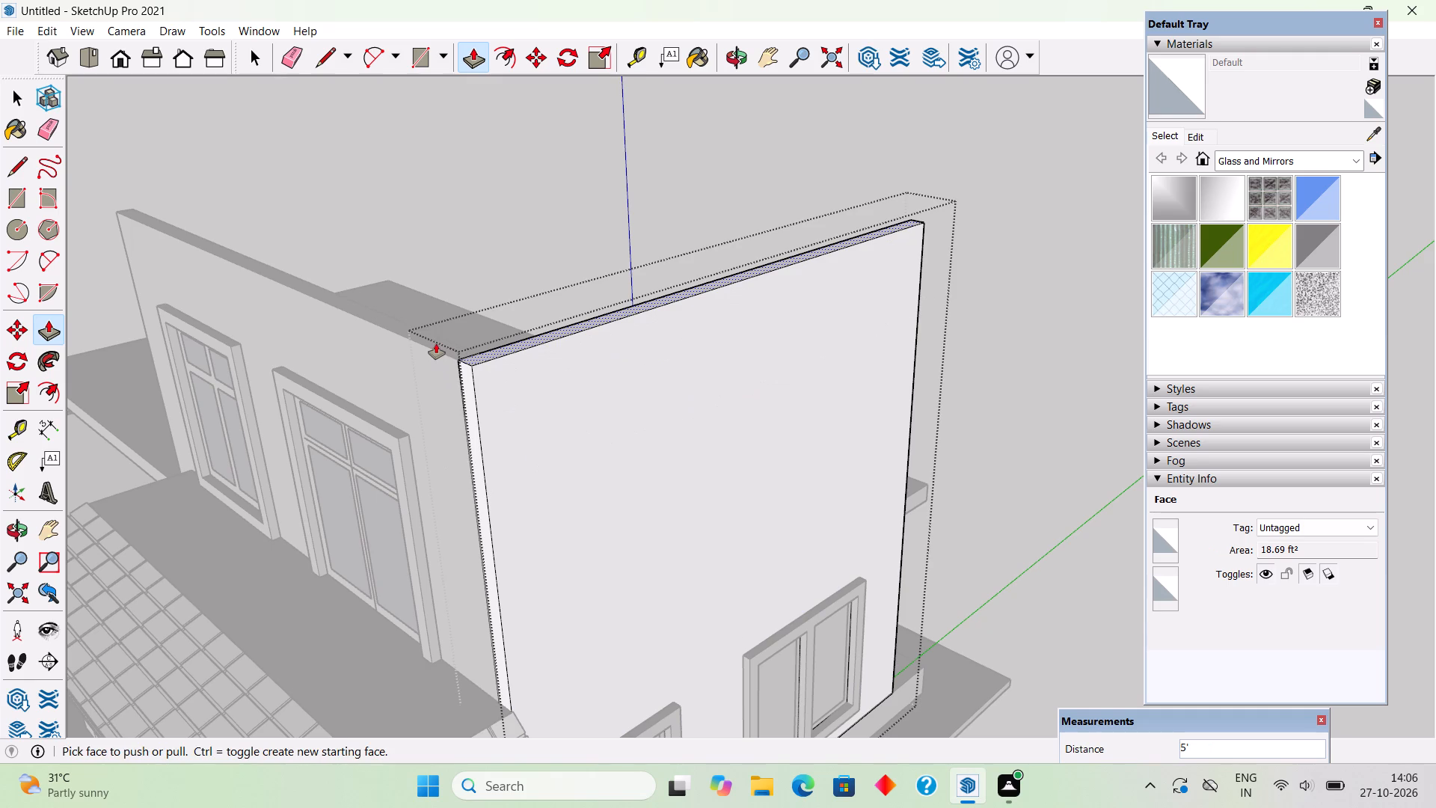
{"action": "key", "text": "space"}
{"action": "left_click", "coordinate": [675, 205]}
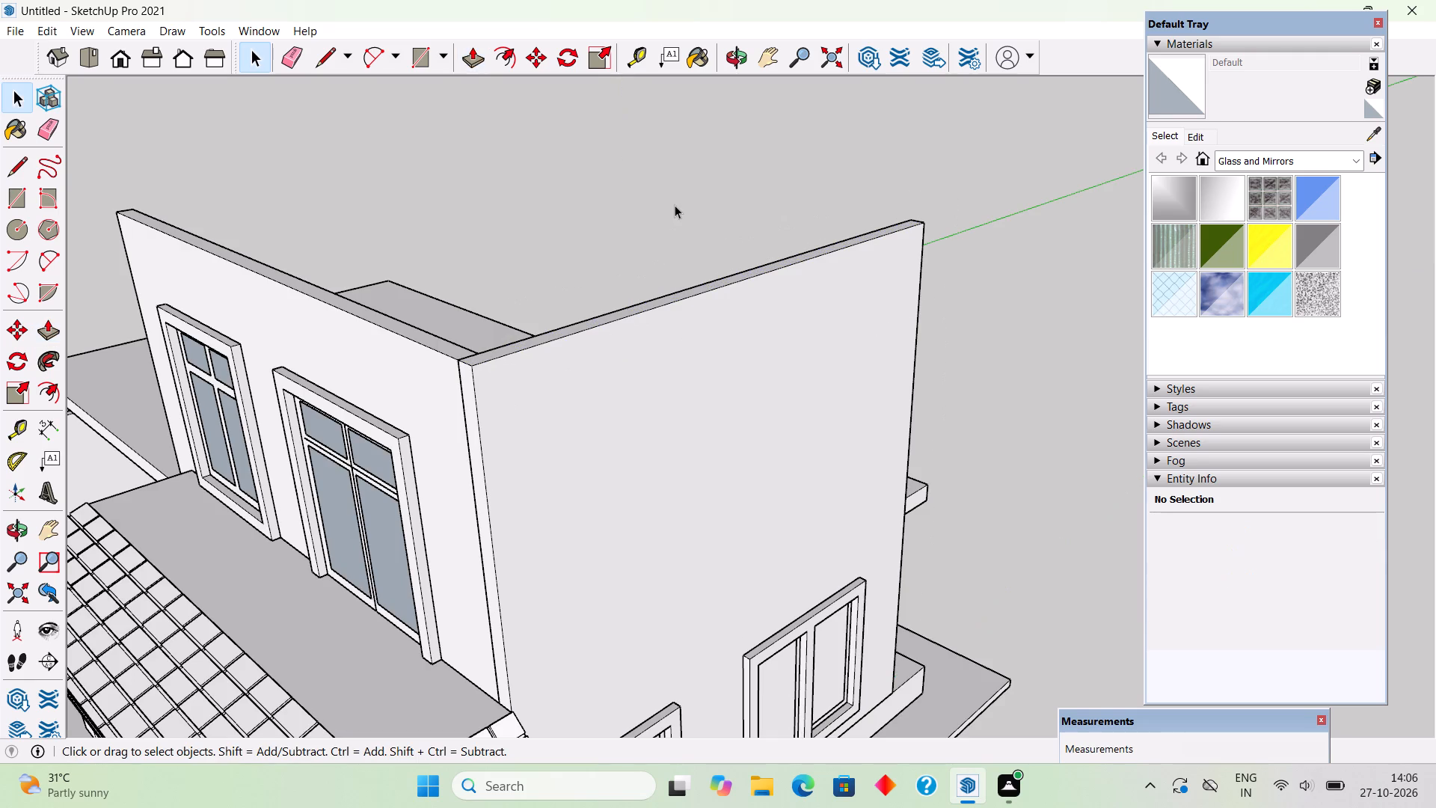
Place a horizontal guide on the side wall, offset from its top edge down to the top of the porch roof.
{"action": "scroll", "coordinate": [599, 230], "scroll_direction": "down", "scroll_amount": 6}
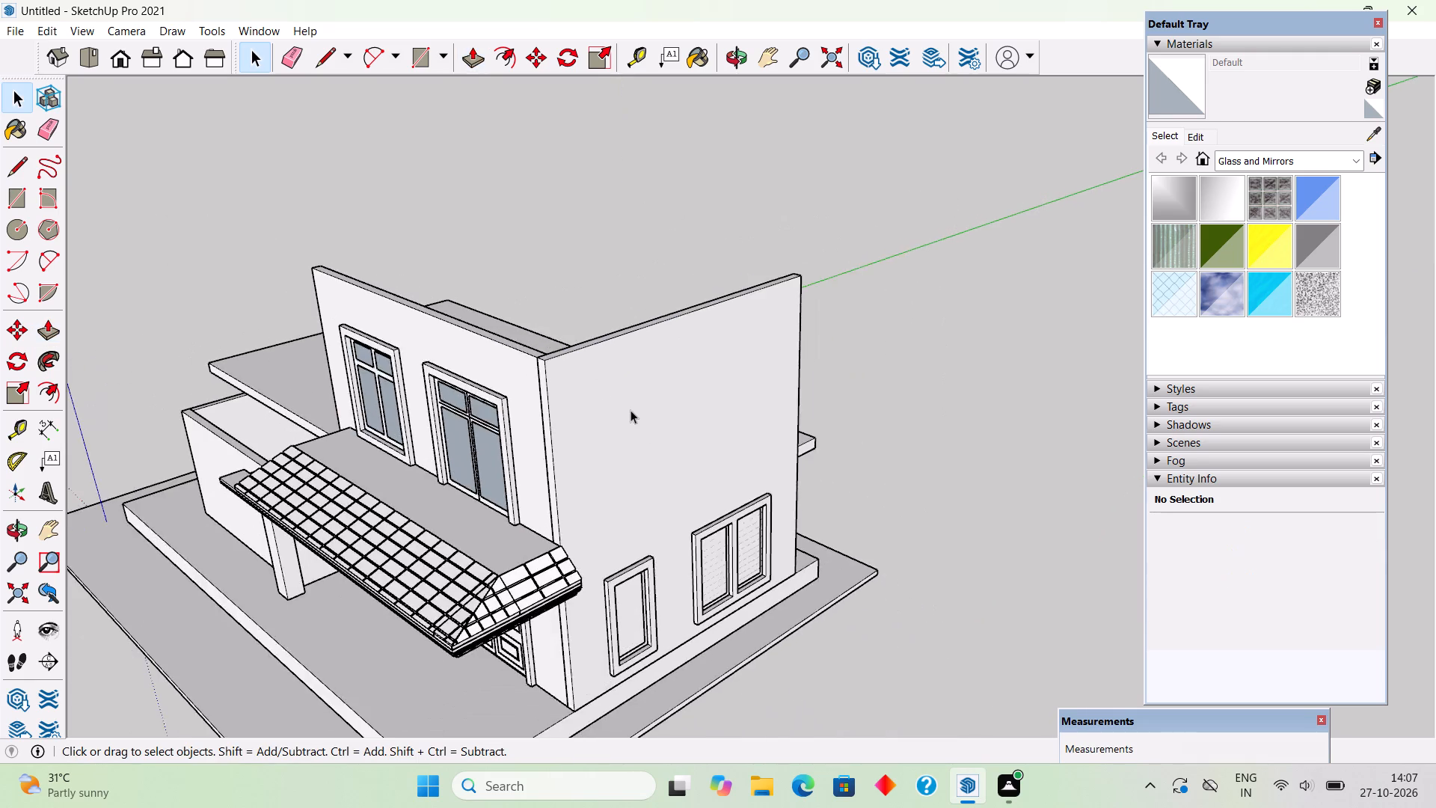
{"action": "middle_click_drag", "start_coordinate": [616, 379], "coordinate": [546, 249]}
{"action": "scroll", "coordinate": [521, 442], "scroll_direction": "up", "scroll_amount": 6}
{"action": "scroll", "coordinate": [515, 503], "scroll_direction": "up", "scroll_amount": 2}
{"action": "middle_click_drag", "start_coordinate": [298, 503], "coordinate": [114, 482]}
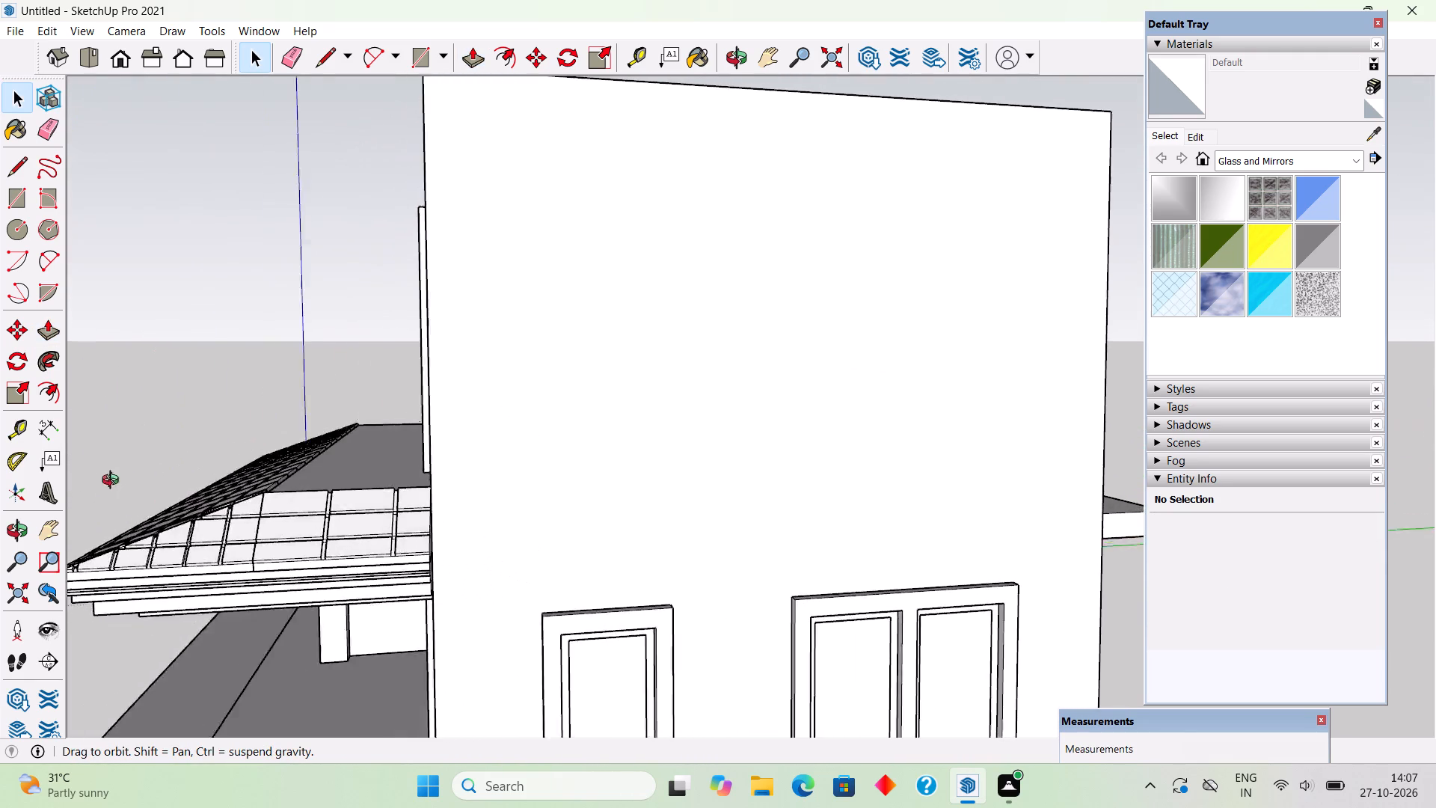
{"action": "middle_click_drag", "start_coordinate": [114, 482], "coordinate": [0, 486]}
{"action": "middle_click_drag", "start_coordinate": [396, 400], "coordinate": [196, 315]}
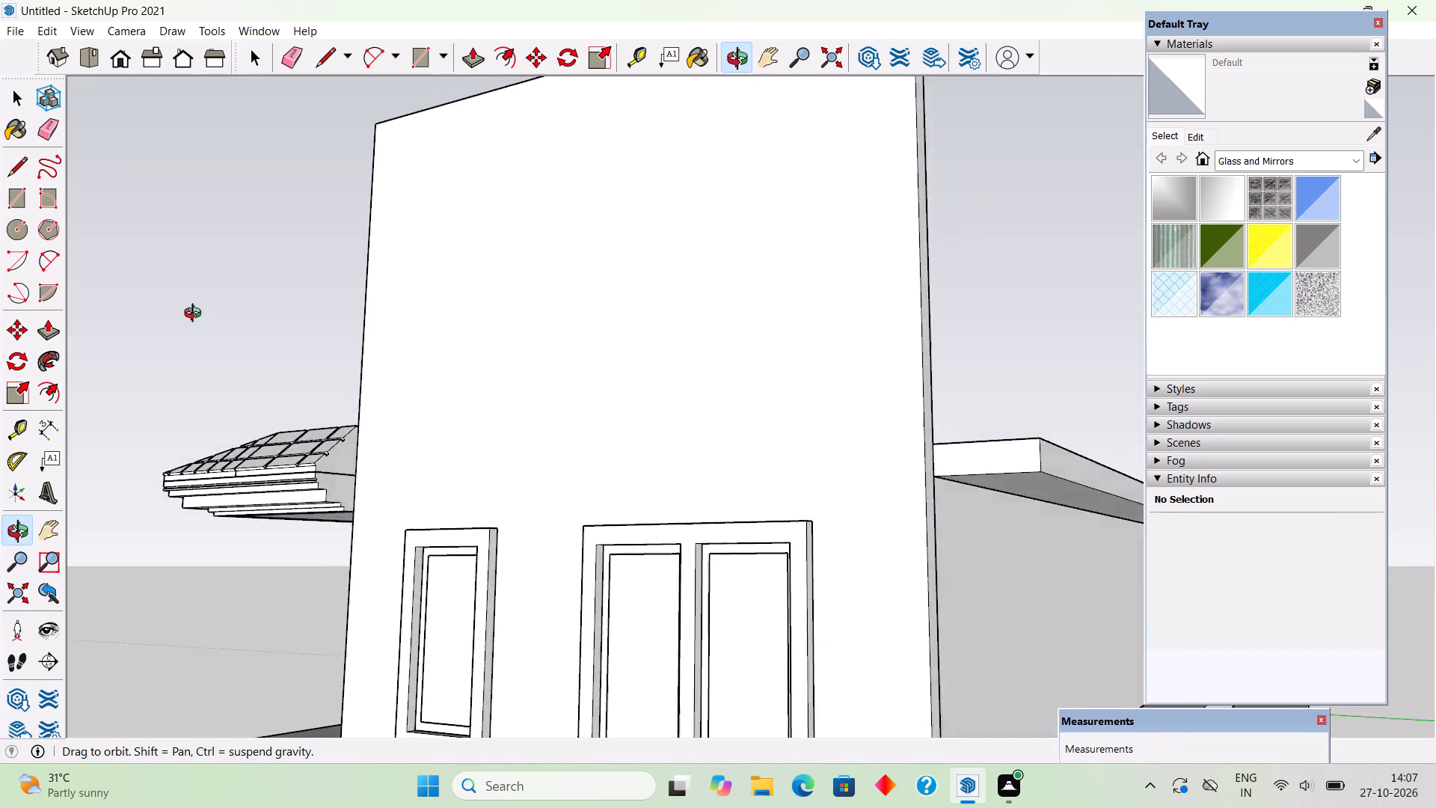
{"action": "middle_click_drag", "start_coordinate": [196, 315], "coordinate": [248, 440]}
{"action": "middle_click_drag", "start_coordinate": [543, 310], "coordinate": [554, 310]}
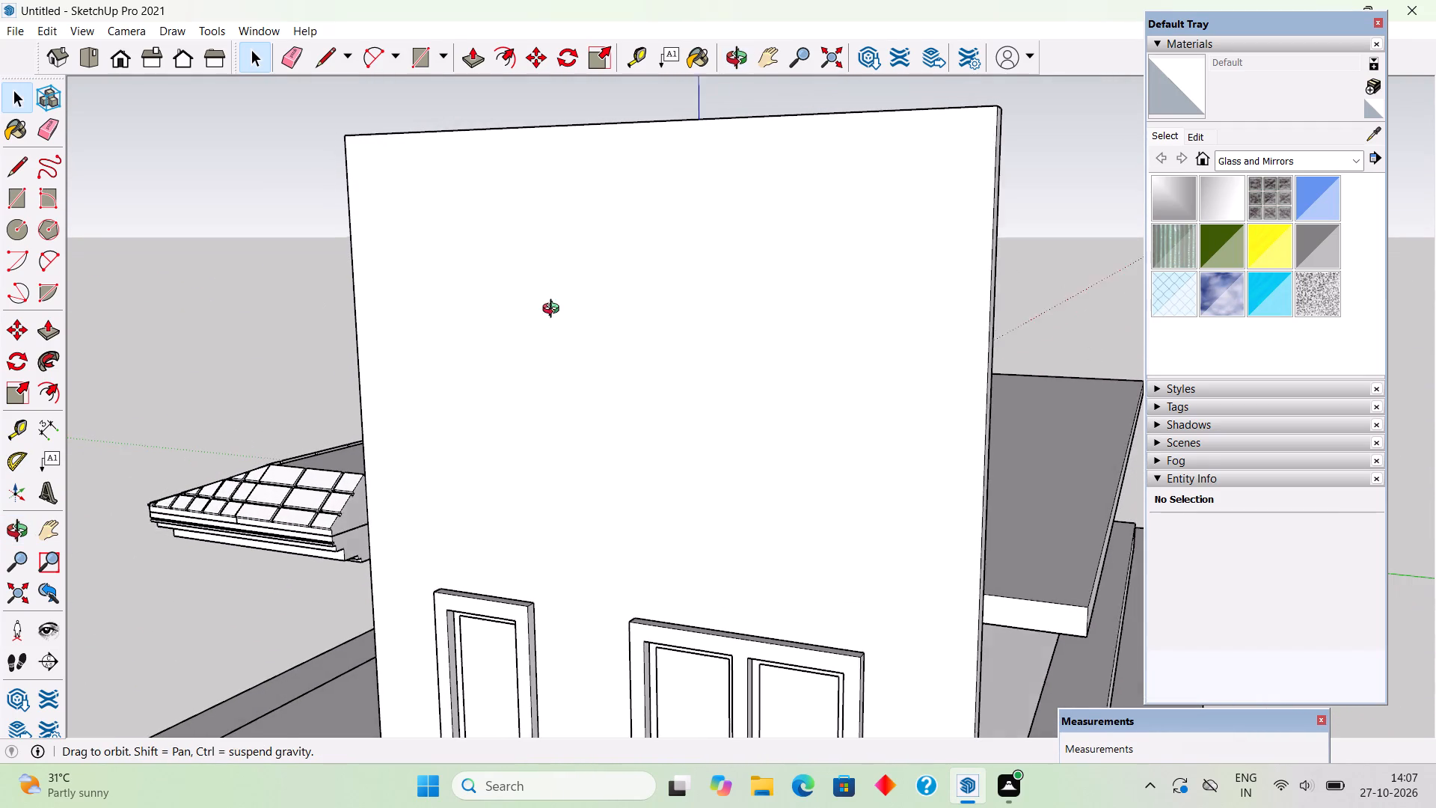
{"action": "middle_click_drag", "start_coordinate": [554, 310], "coordinate": [670, 316]}
{"action": "middle_click", "coordinate": [670, 316]}
{"action": "key", "text": "t"}
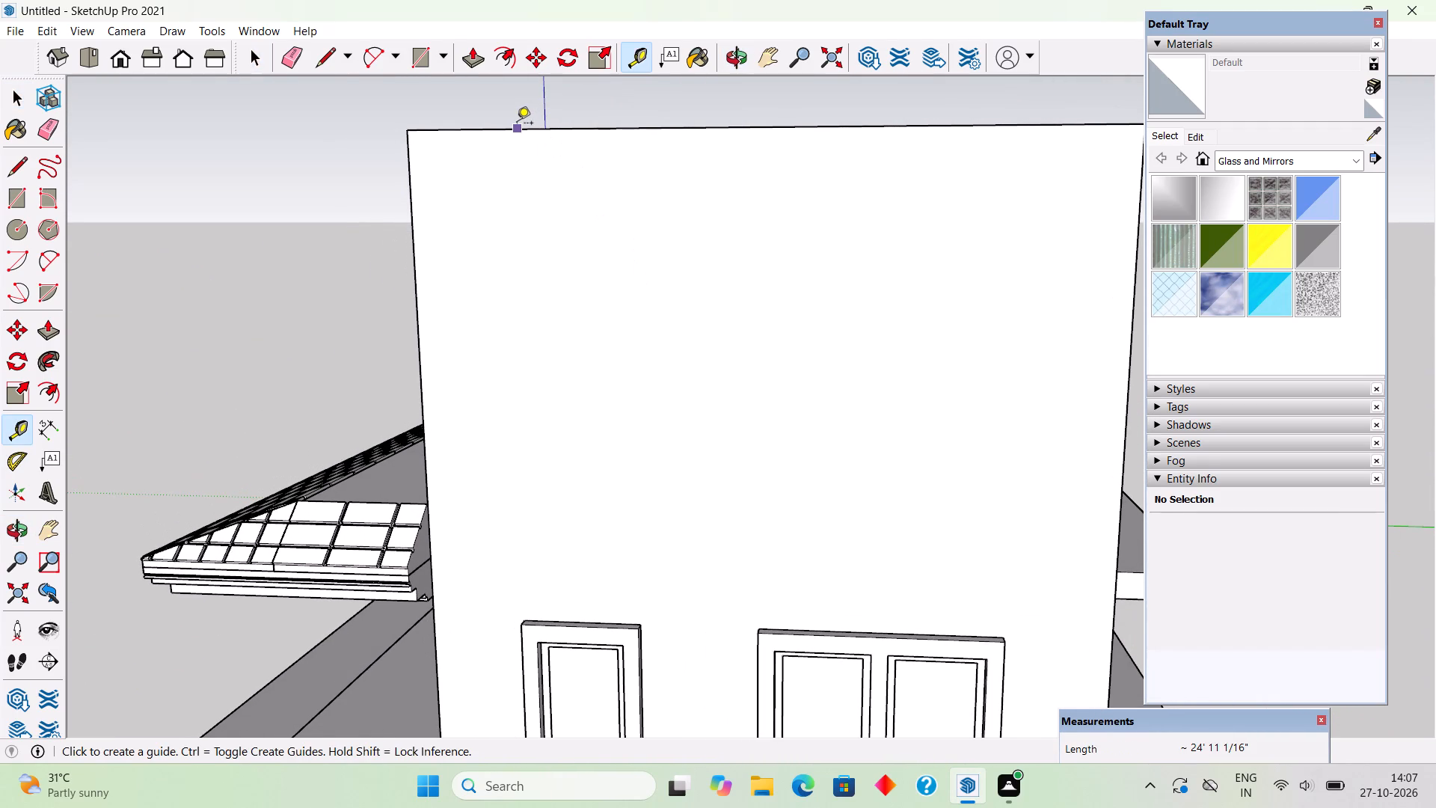
{"action": "left_click", "coordinate": [517, 124]}
{"action": "left_click", "coordinate": [431, 507]}
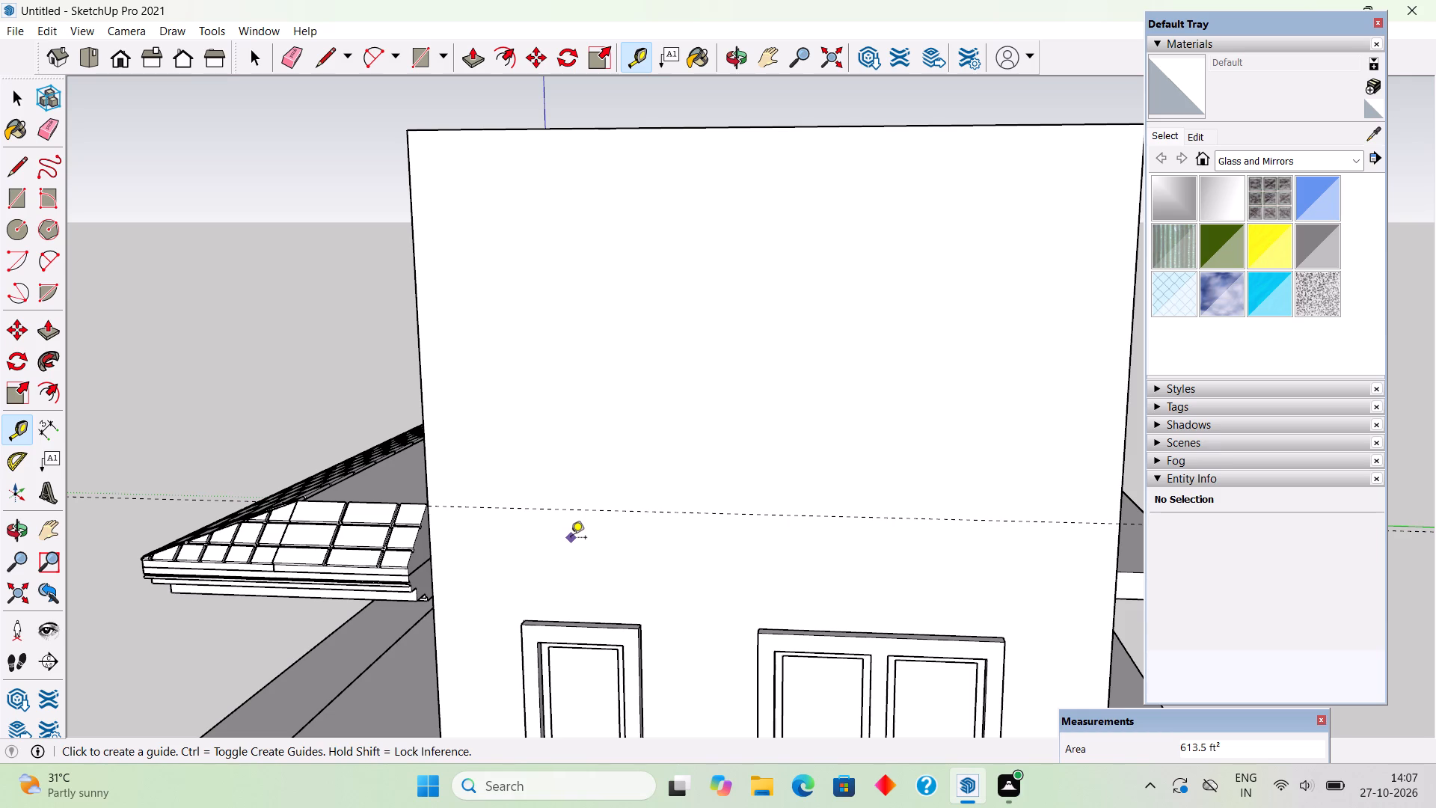
Place a second horizontal guide on the side wall 3.5' above the guide at porch roof level.
{"action": "left_click", "coordinate": [473, 506]}
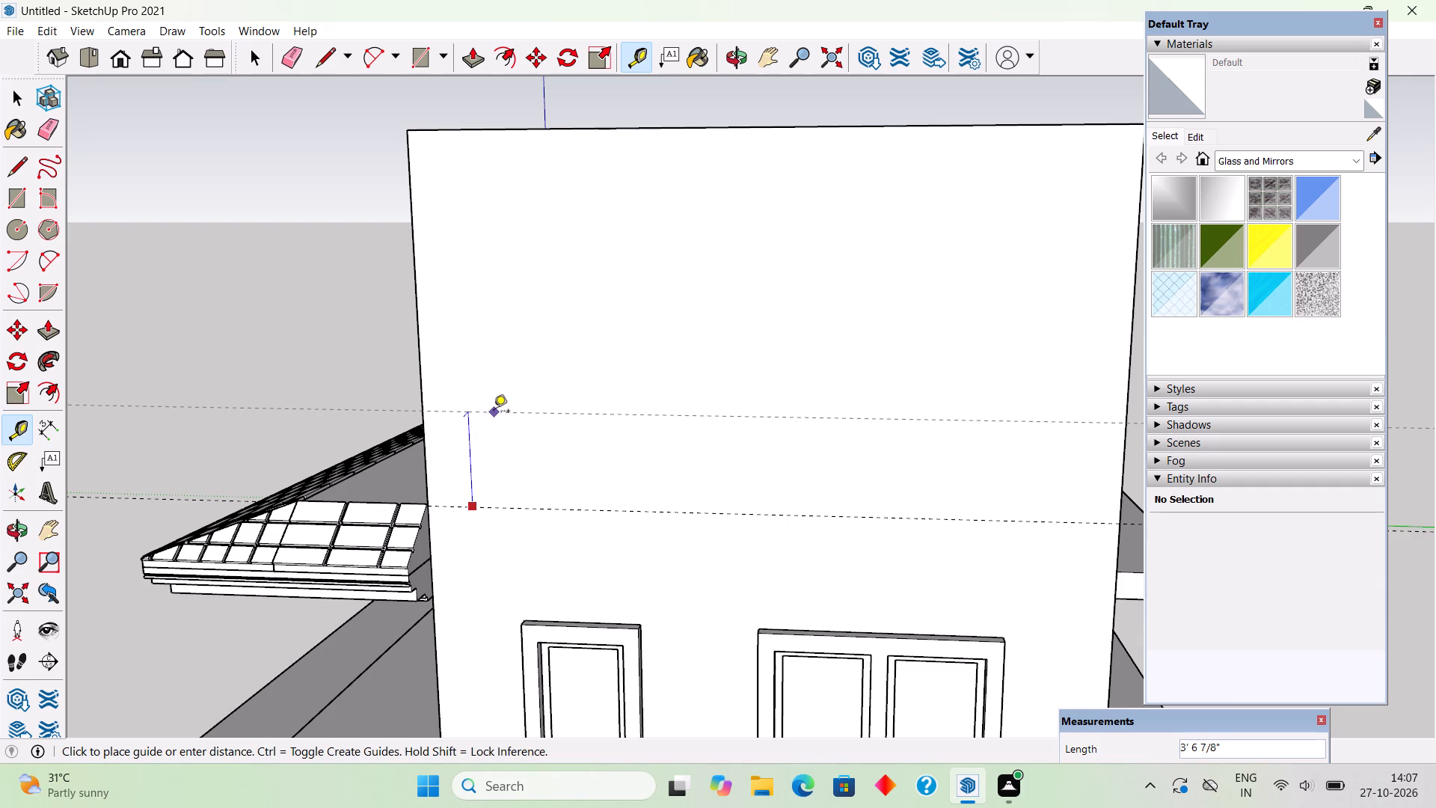
{"action": "type", "text": "3.5'"}
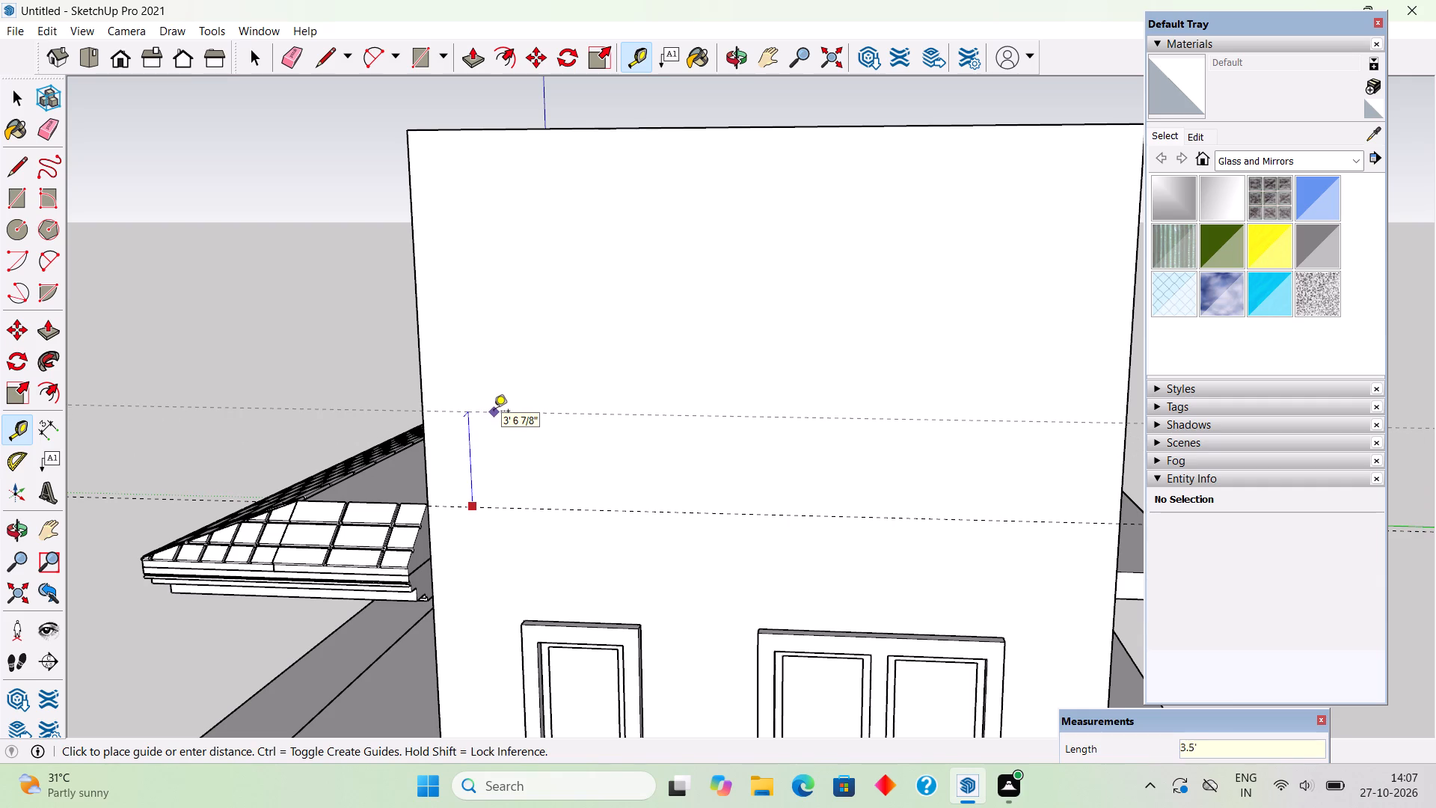
{"action": "key", "text": "Return"}
{"action": "middle_click_drag", "start_coordinate": [666, 464], "coordinate": [875, 465]}
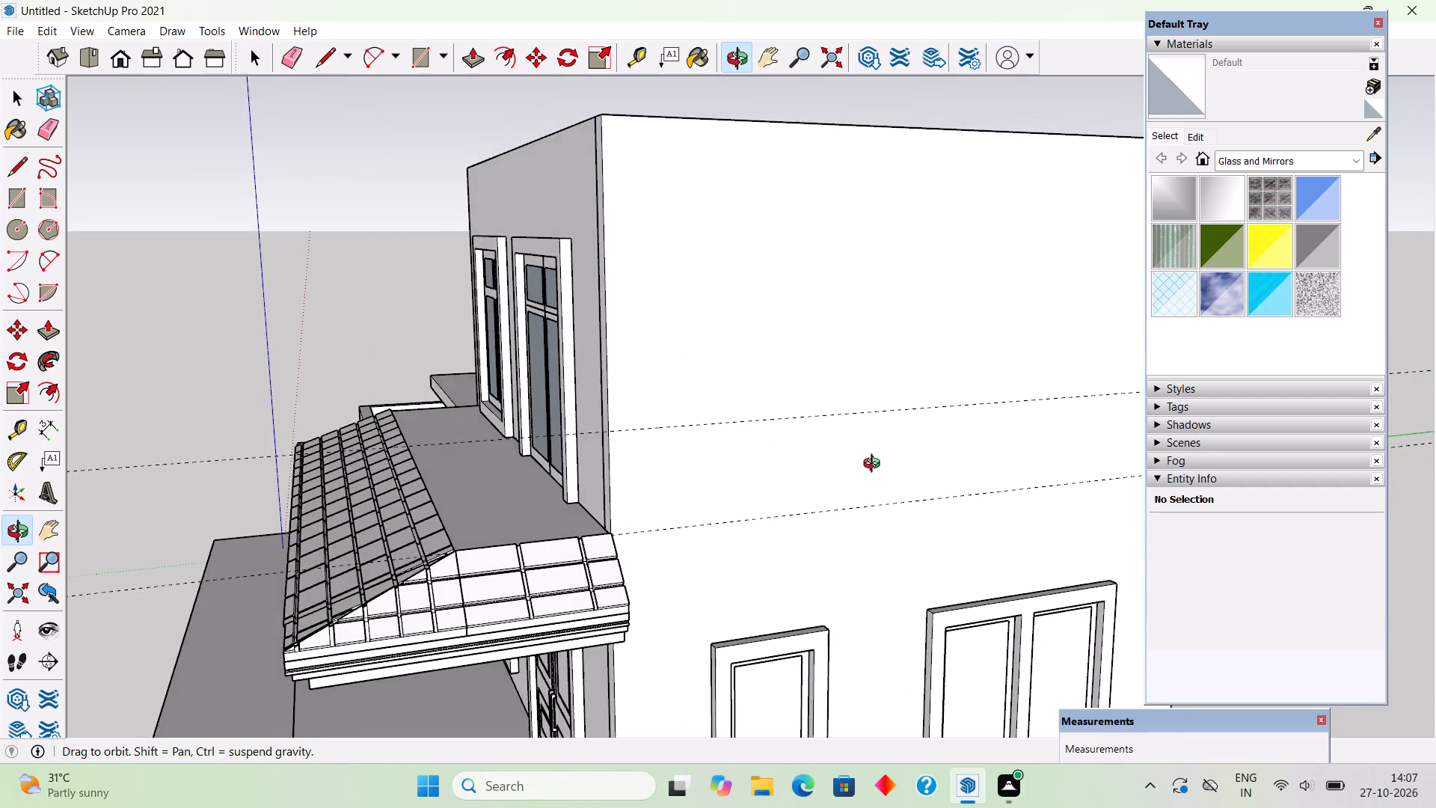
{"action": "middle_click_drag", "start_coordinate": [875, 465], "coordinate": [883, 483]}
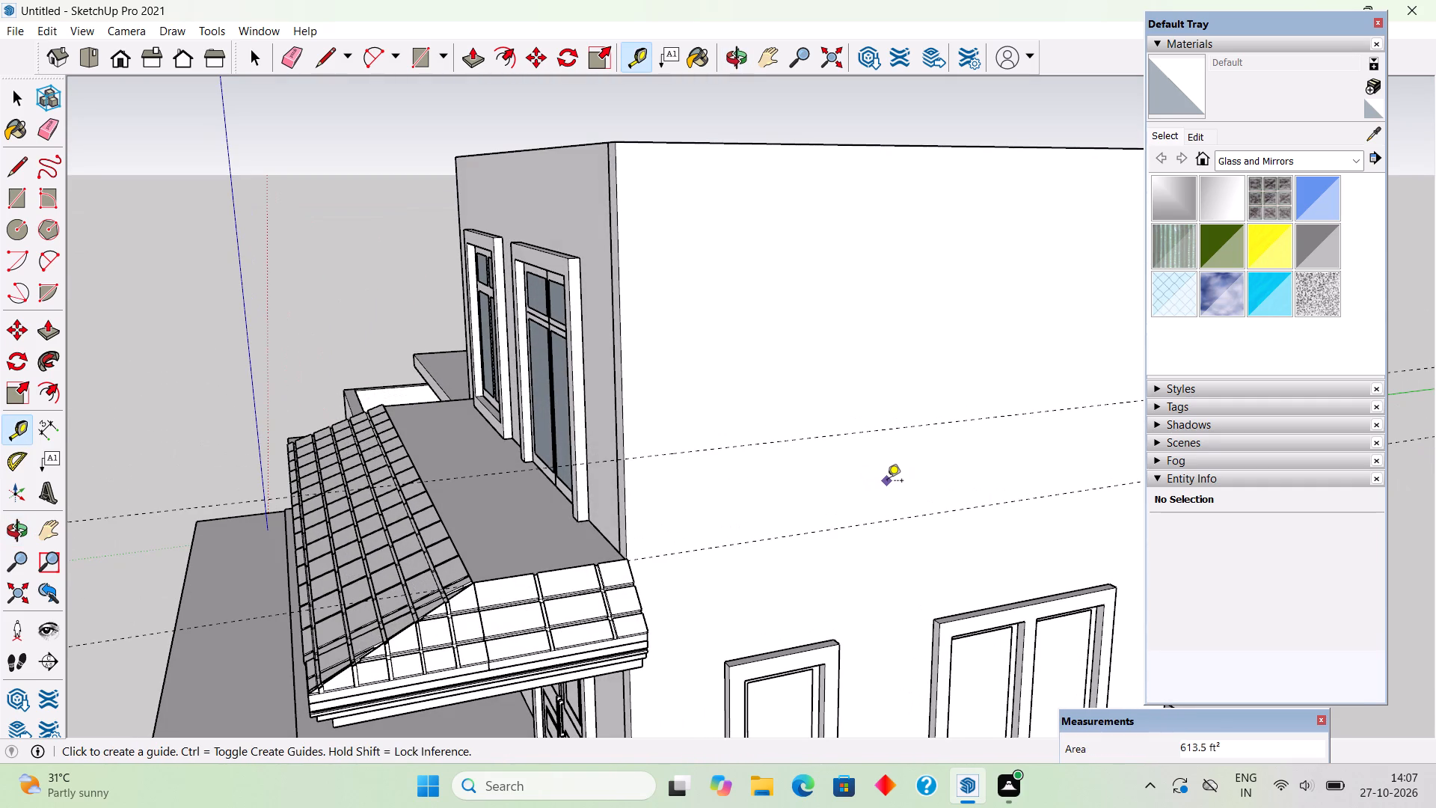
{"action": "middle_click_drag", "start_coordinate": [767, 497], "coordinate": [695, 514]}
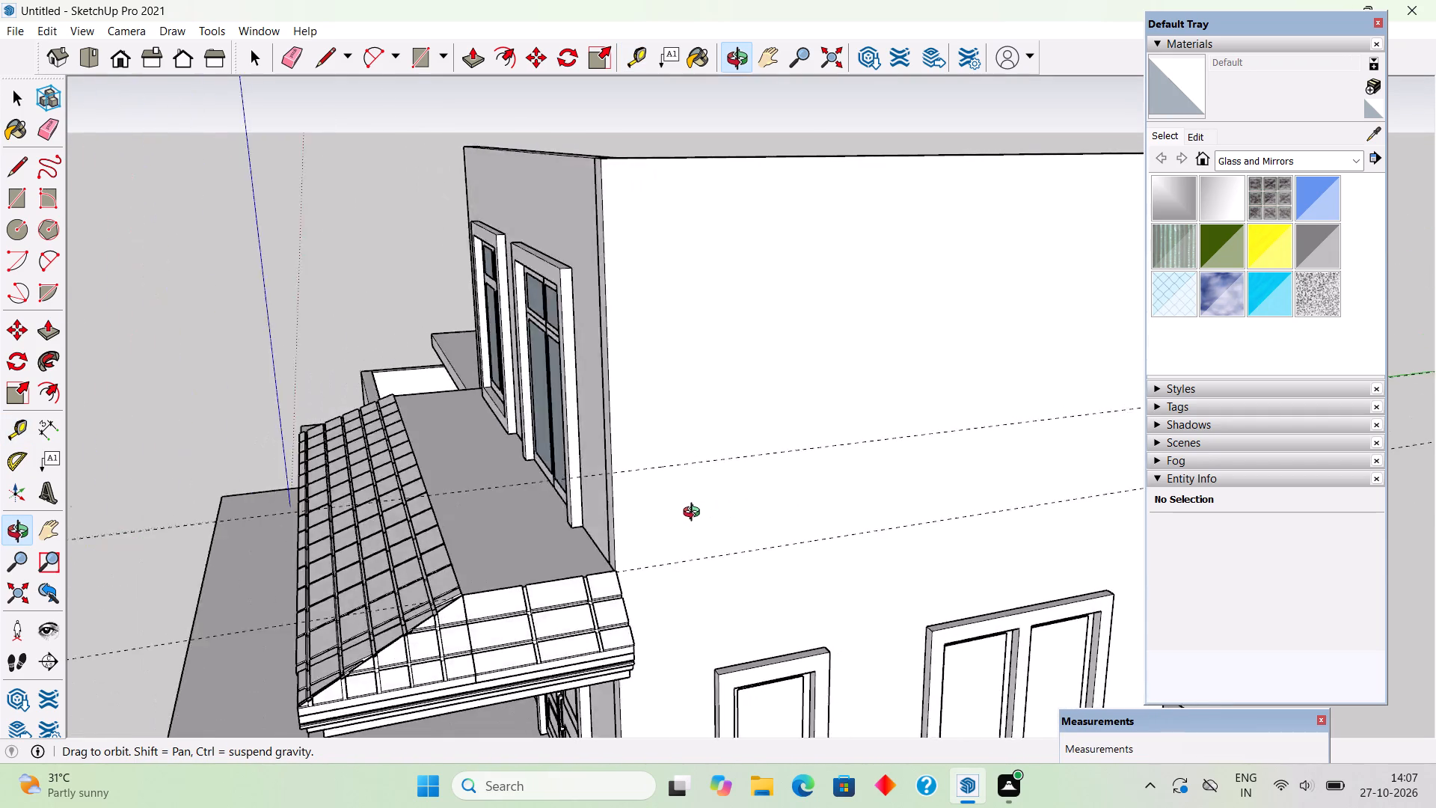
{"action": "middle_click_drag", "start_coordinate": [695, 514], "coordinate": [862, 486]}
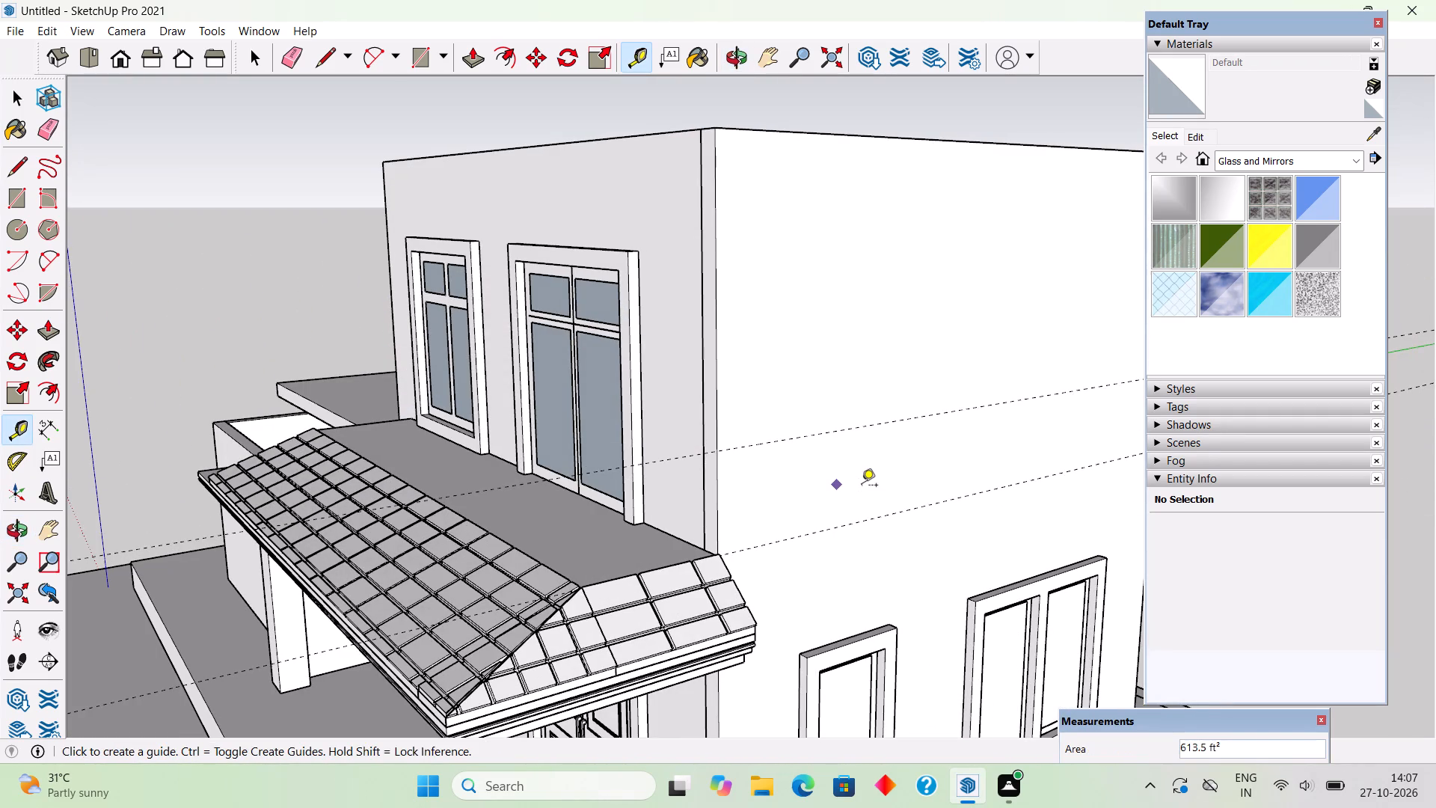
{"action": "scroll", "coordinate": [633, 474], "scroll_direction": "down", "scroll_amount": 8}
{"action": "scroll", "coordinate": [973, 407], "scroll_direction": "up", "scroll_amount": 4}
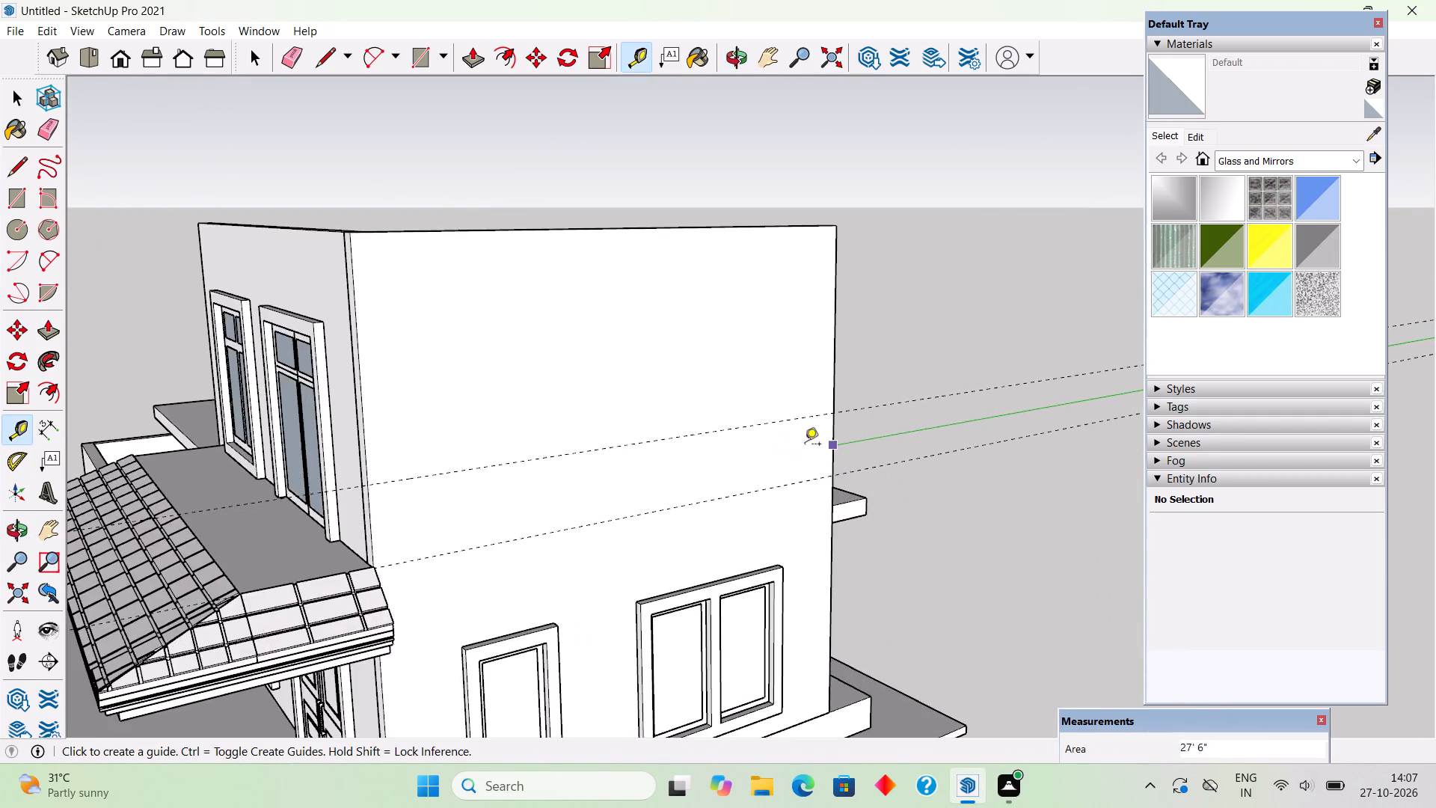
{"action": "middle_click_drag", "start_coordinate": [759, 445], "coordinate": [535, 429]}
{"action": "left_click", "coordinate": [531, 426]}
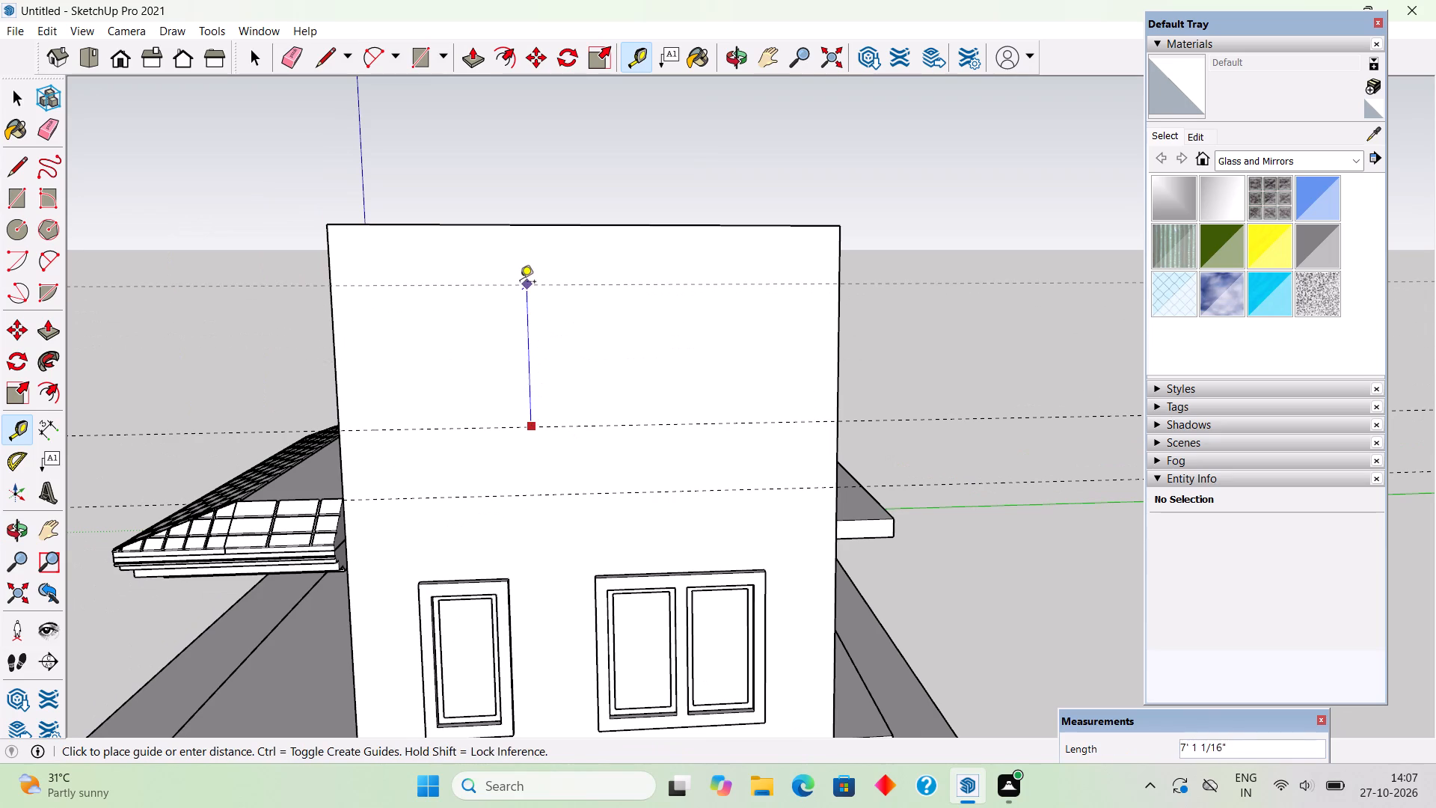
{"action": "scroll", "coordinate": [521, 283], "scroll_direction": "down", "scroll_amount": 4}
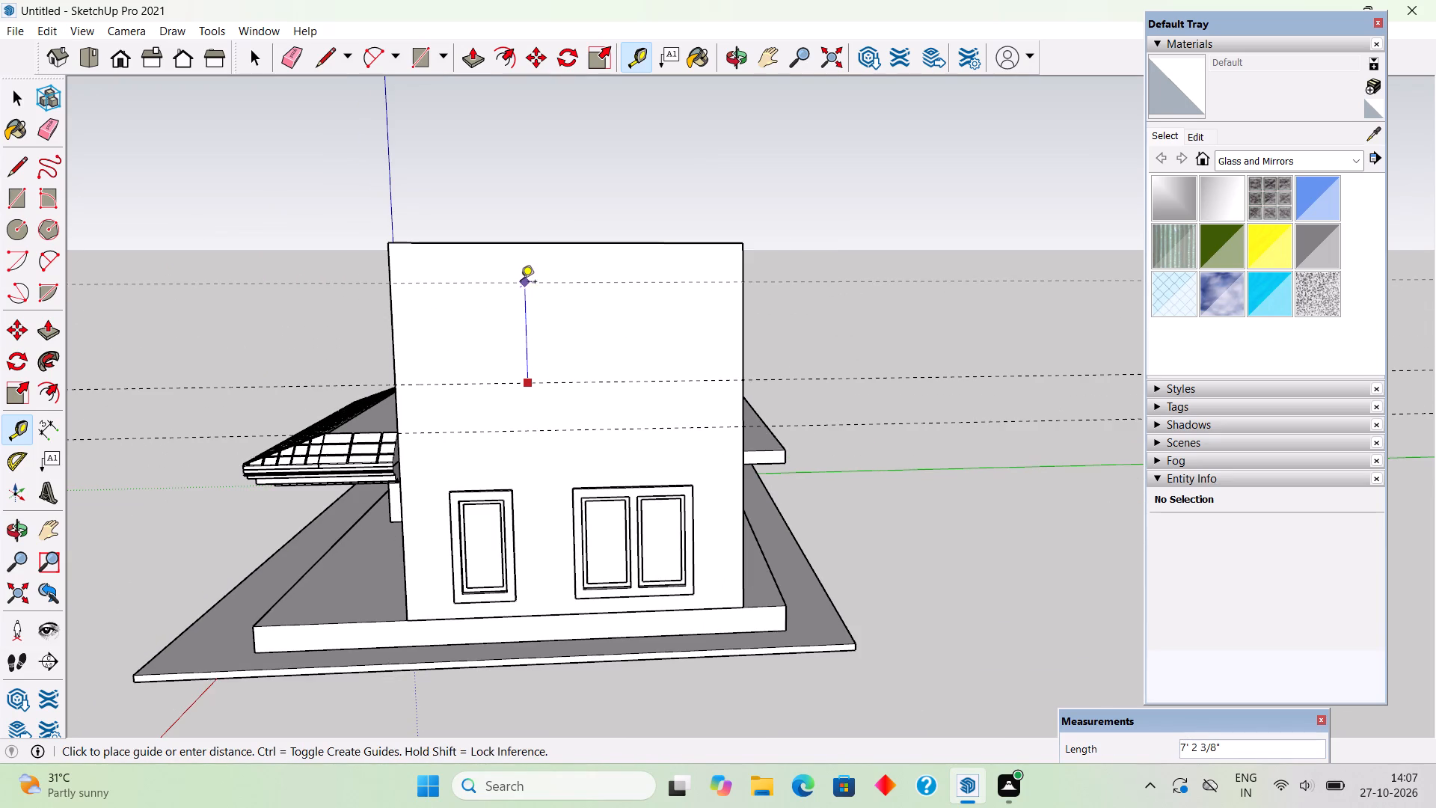
Measure the height of the opening in the lower single window on the side wall.
{"action": "key", "text": "t"}
{"action": "scroll", "coordinate": [488, 581], "scroll_direction": "up", "scroll_amount": 15}
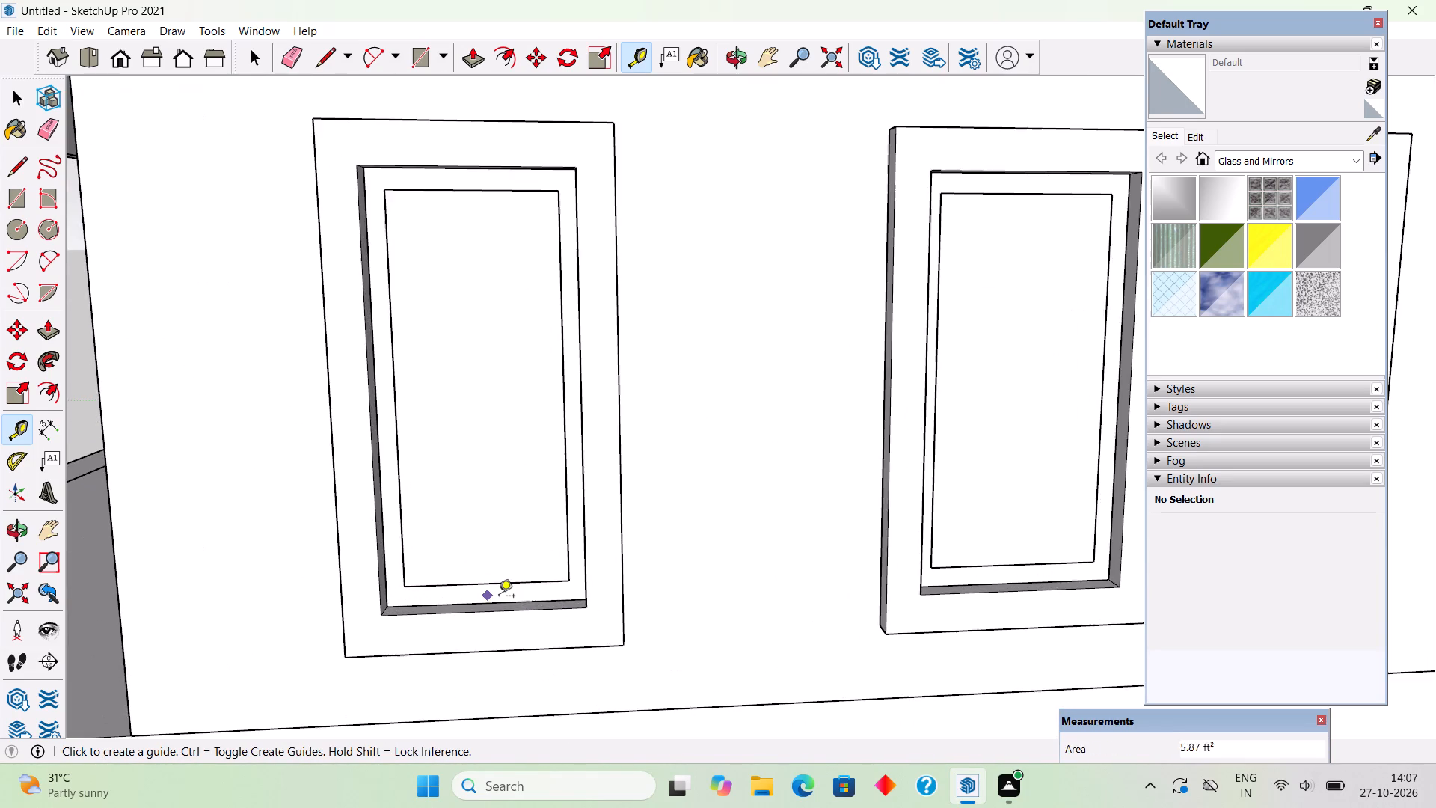
{"action": "scroll", "coordinate": [504, 599], "scroll_direction": "up", "scroll_amount": 3}
{"action": "left_click", "coordinate": [518, 602]}
{"action": "scroll", "coordinate": [527, 463], "scroll_direction": "down", "scroll_amount": 6}
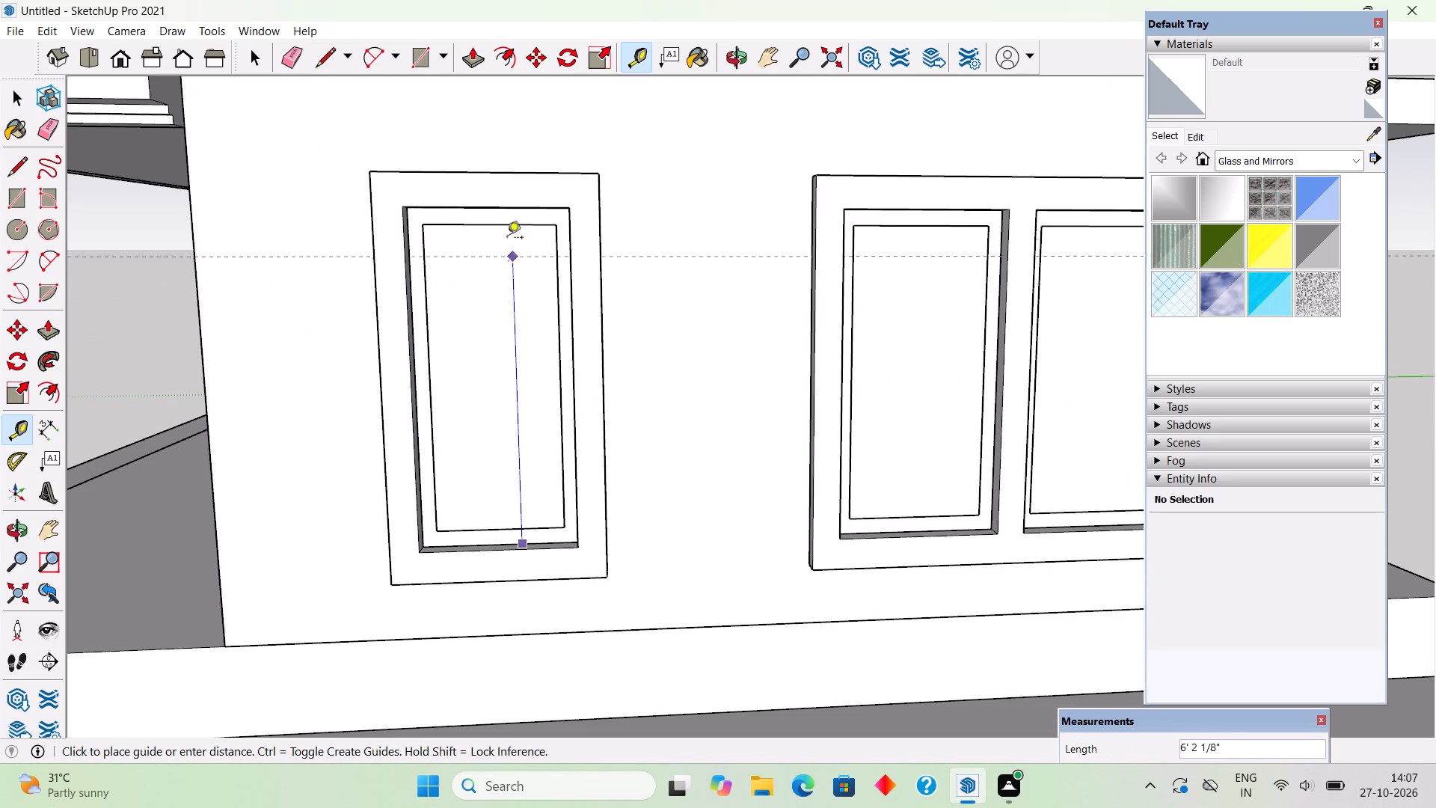
{"action": "key", "text": "space"}
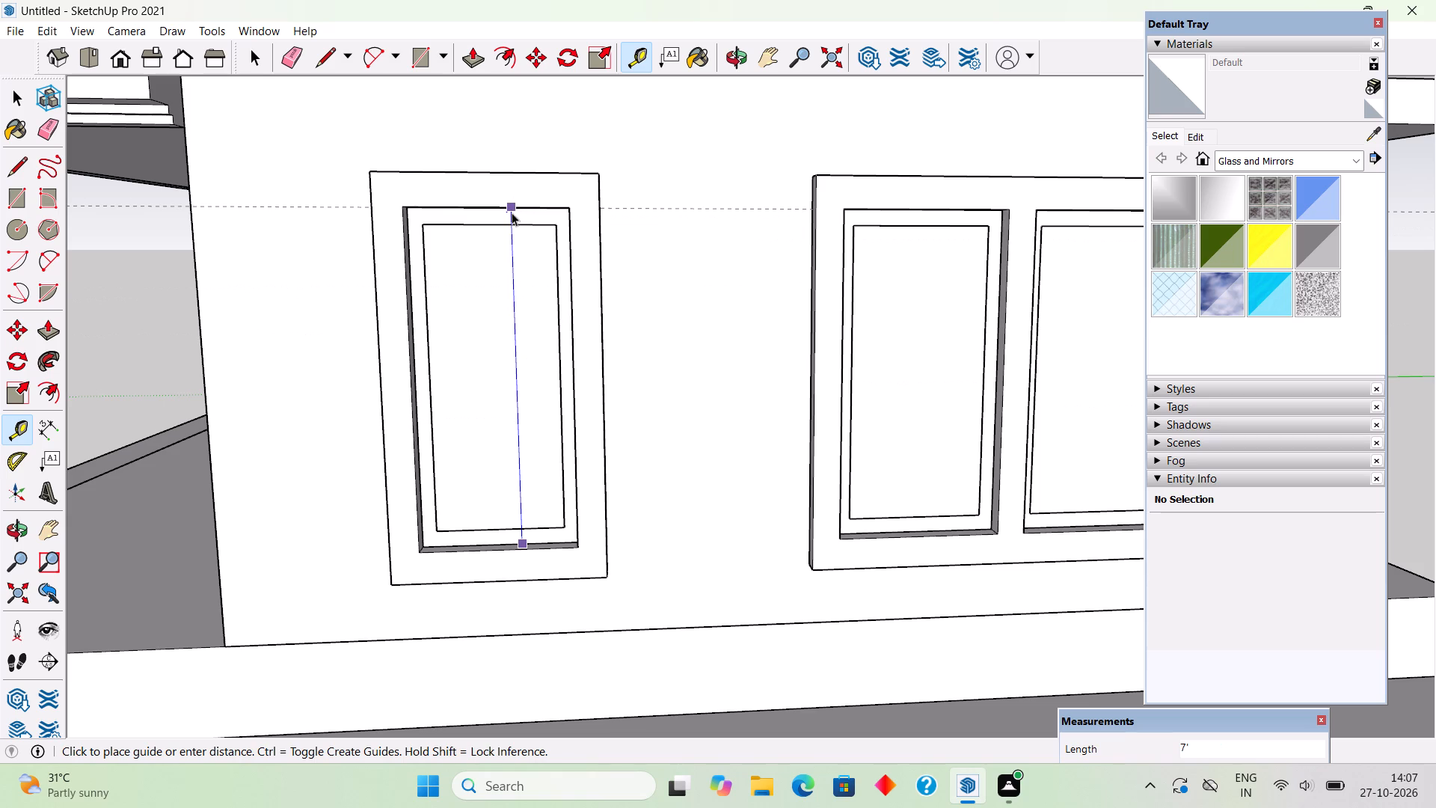
Place a horizontal guide on the side wall 7' above the upper of the two existing horizontal guides.
{"action": "type", "text": "t"}
{"action": "scroll", "coordinate": [560, 470], "scroll_direction": "down", "scroll_amount": 6}
{"action": "scroll", "coordinate": [593, 613], "scroll_direction": "down", "scroll_amount": 5}
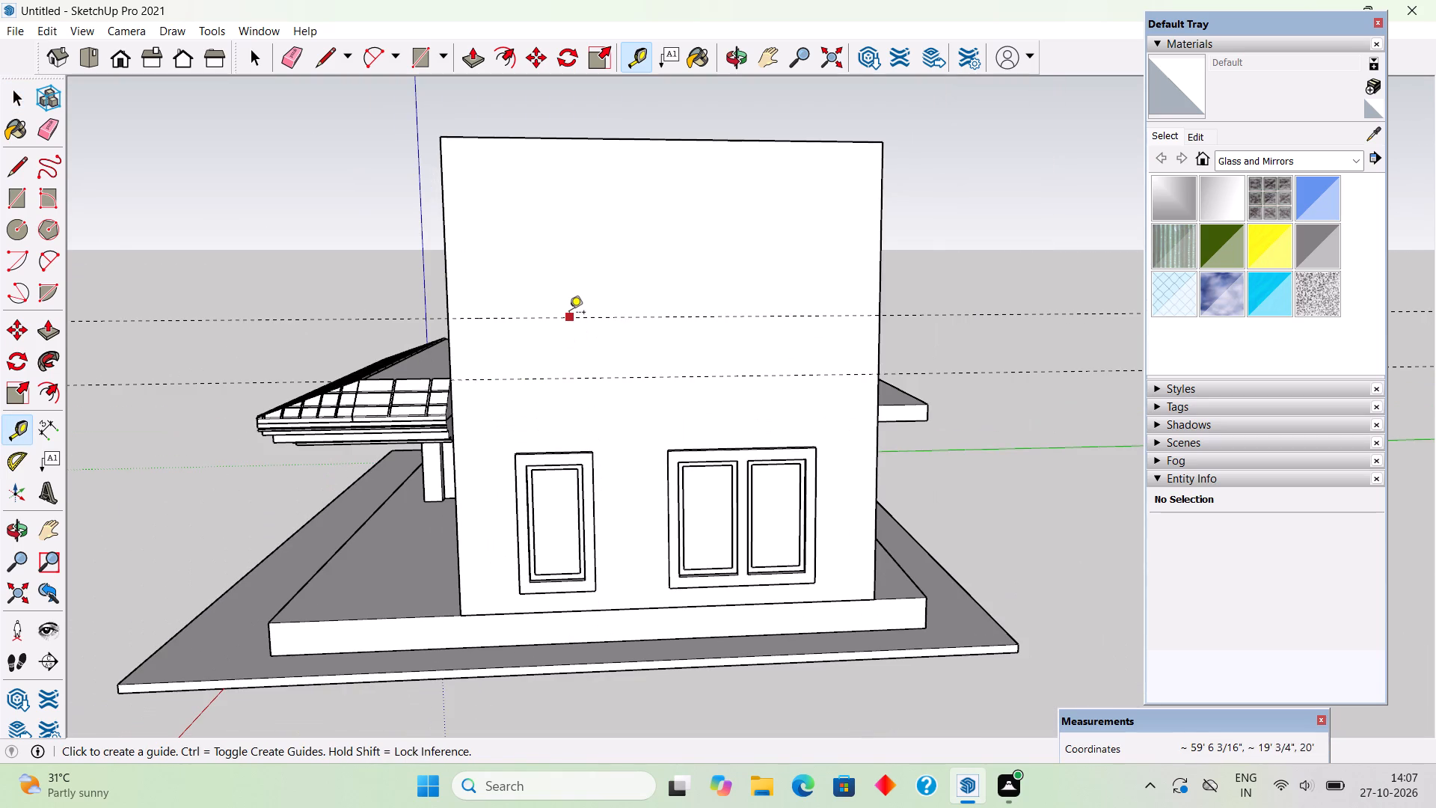
{"action": "left_click", "coordinate": [569, 313]}
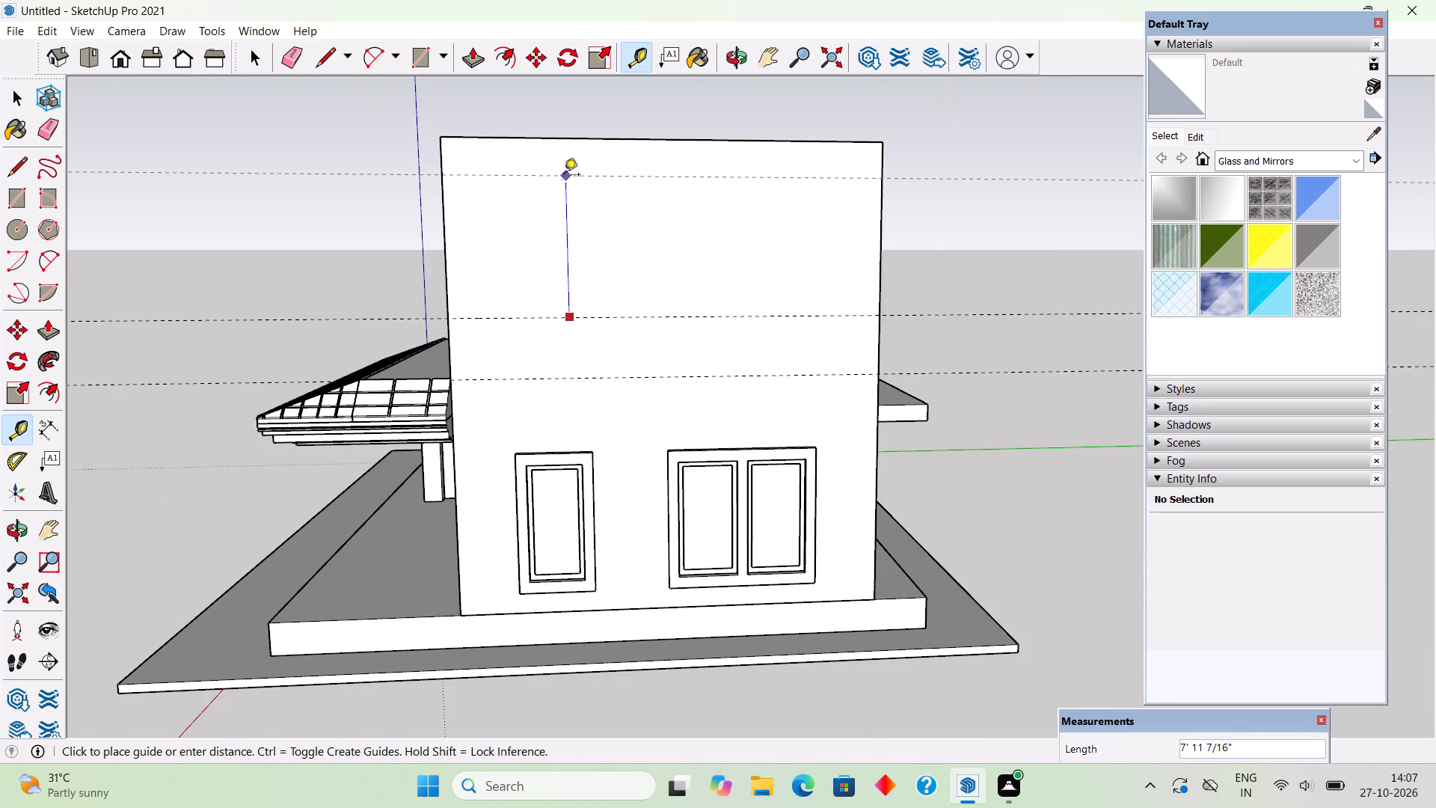
{"action": "key", "text": "7"}
{"action": "key", "text": "apostrophe"}
{"action": "key", "text": "Return"}
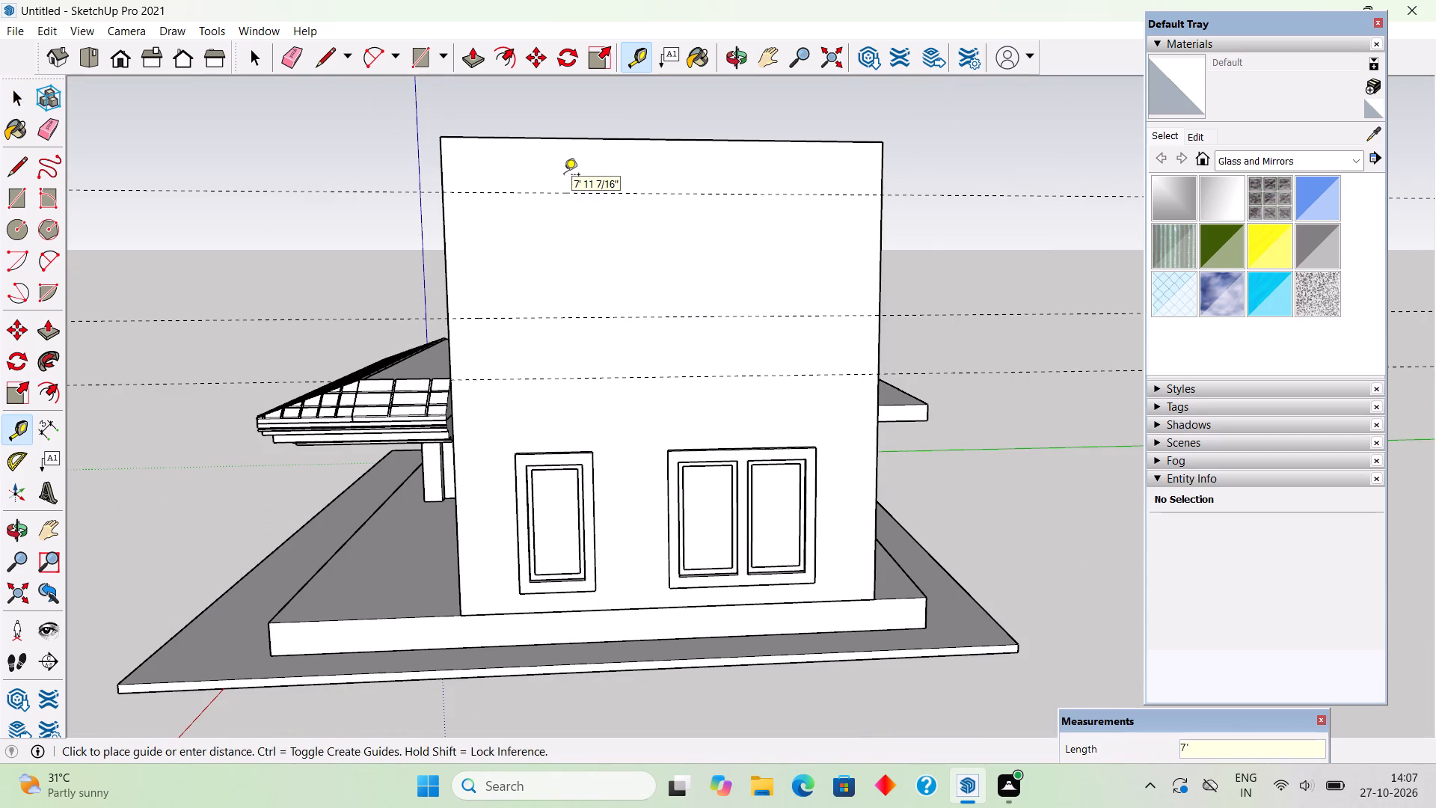
{"action": "key", "text": "space"}
Place vertical guides on the side wall along both side edges of the lower single window's opening.
{"action": "scroll", "coordinate": [601, 276], "scroll_direction": "down", "scroll_amount": 1}
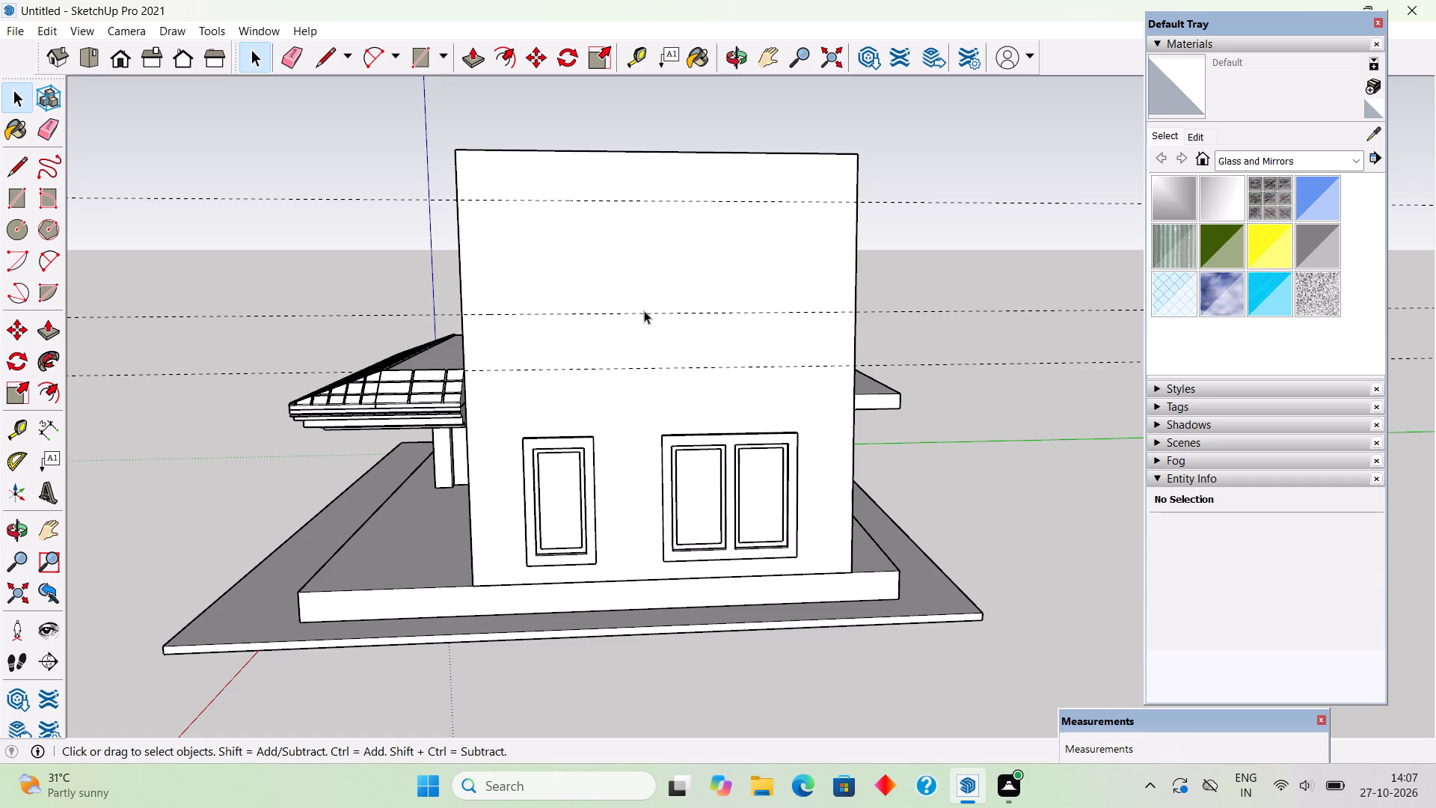
{"action": "scroll", "coordinate": [517, 570], "scroll_direction": "up", "scroll_amount": 4}
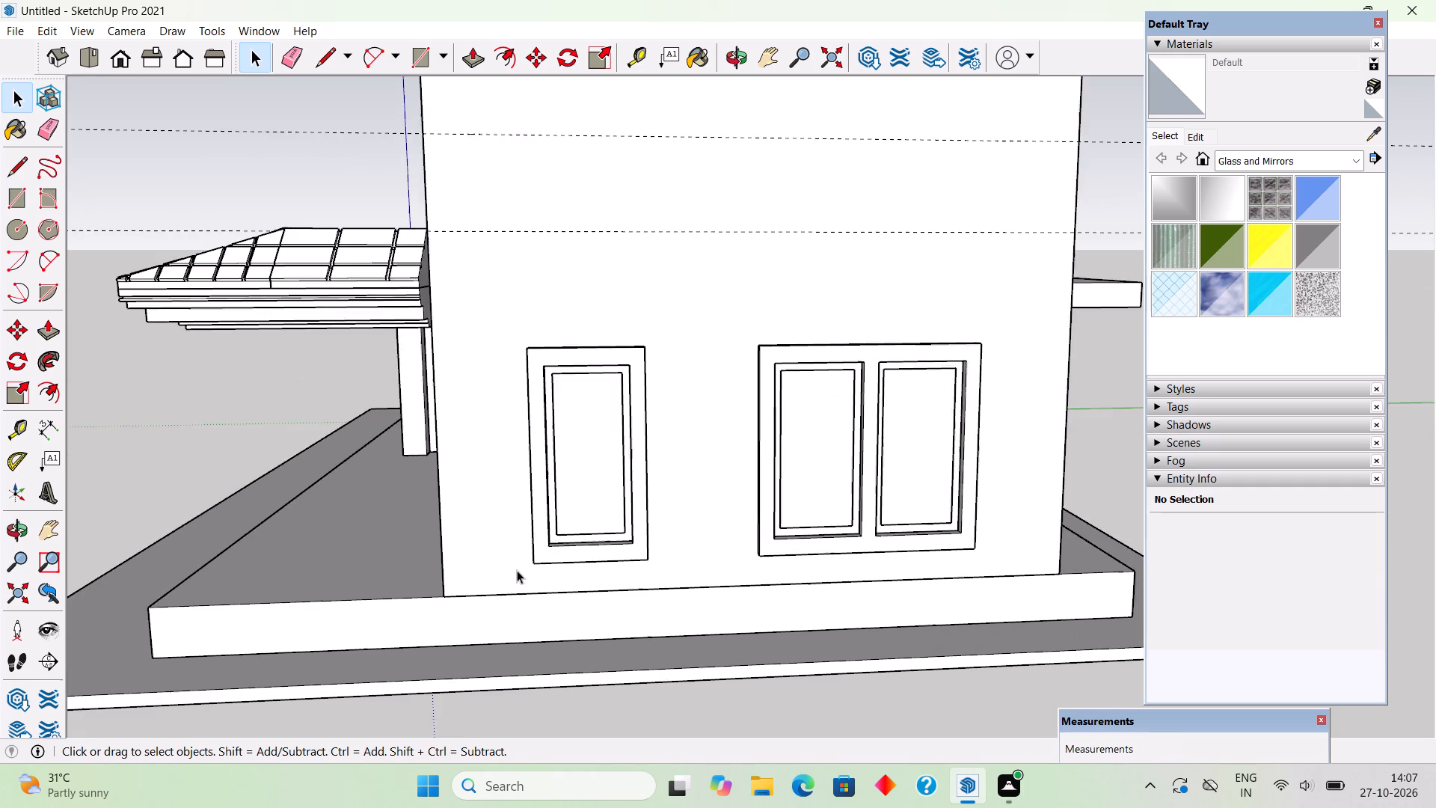
{"action": "scroll", "coordinate": [517, 570], "scroll_direction": "up", "scroll_amount": 10}
{"action": "middle_click_drag", "start_coordinate": [535, 447], "coordinate": [364, 456]}
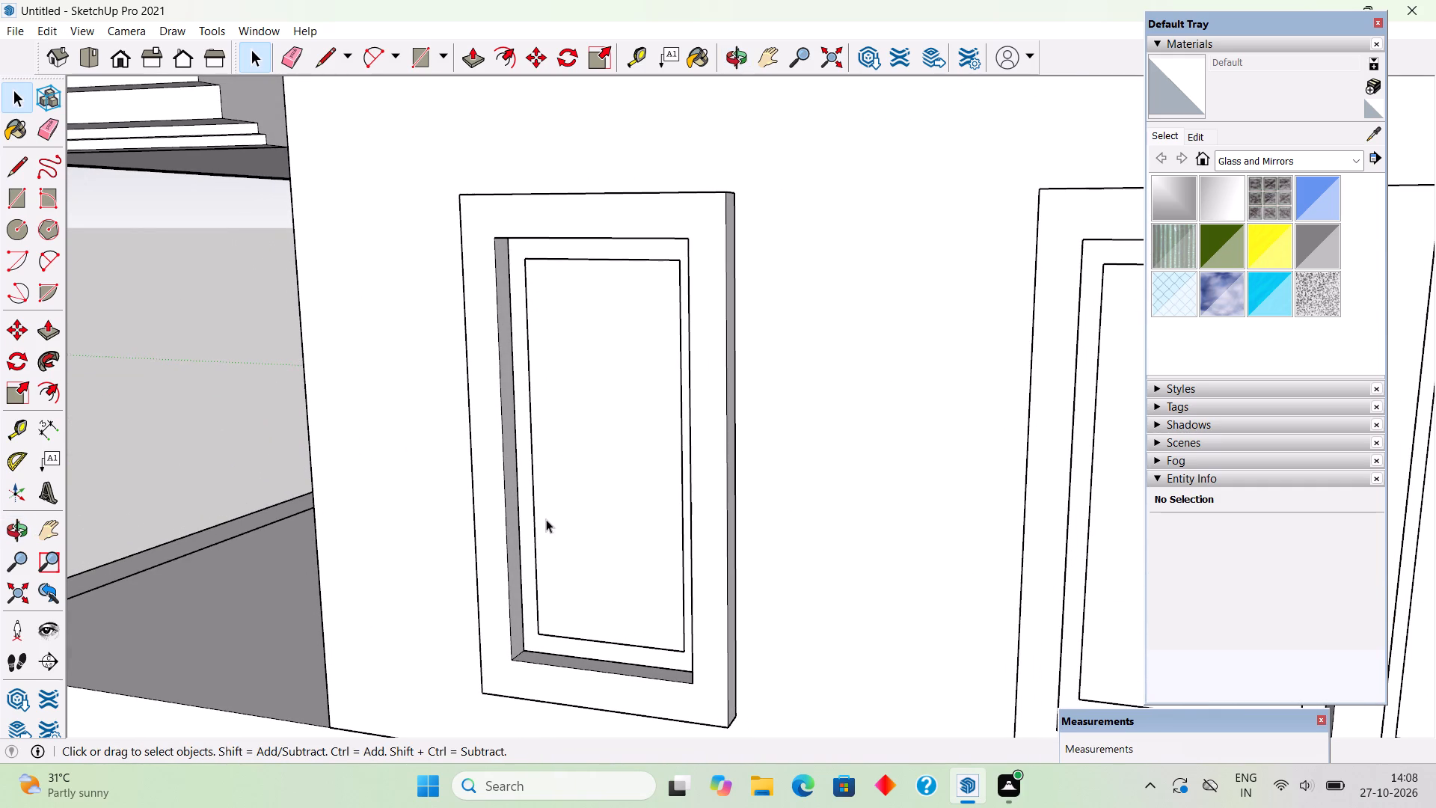
{"action": "key", "text": "t"}
{"action": "double_click", "coordinate": [516, 512]}
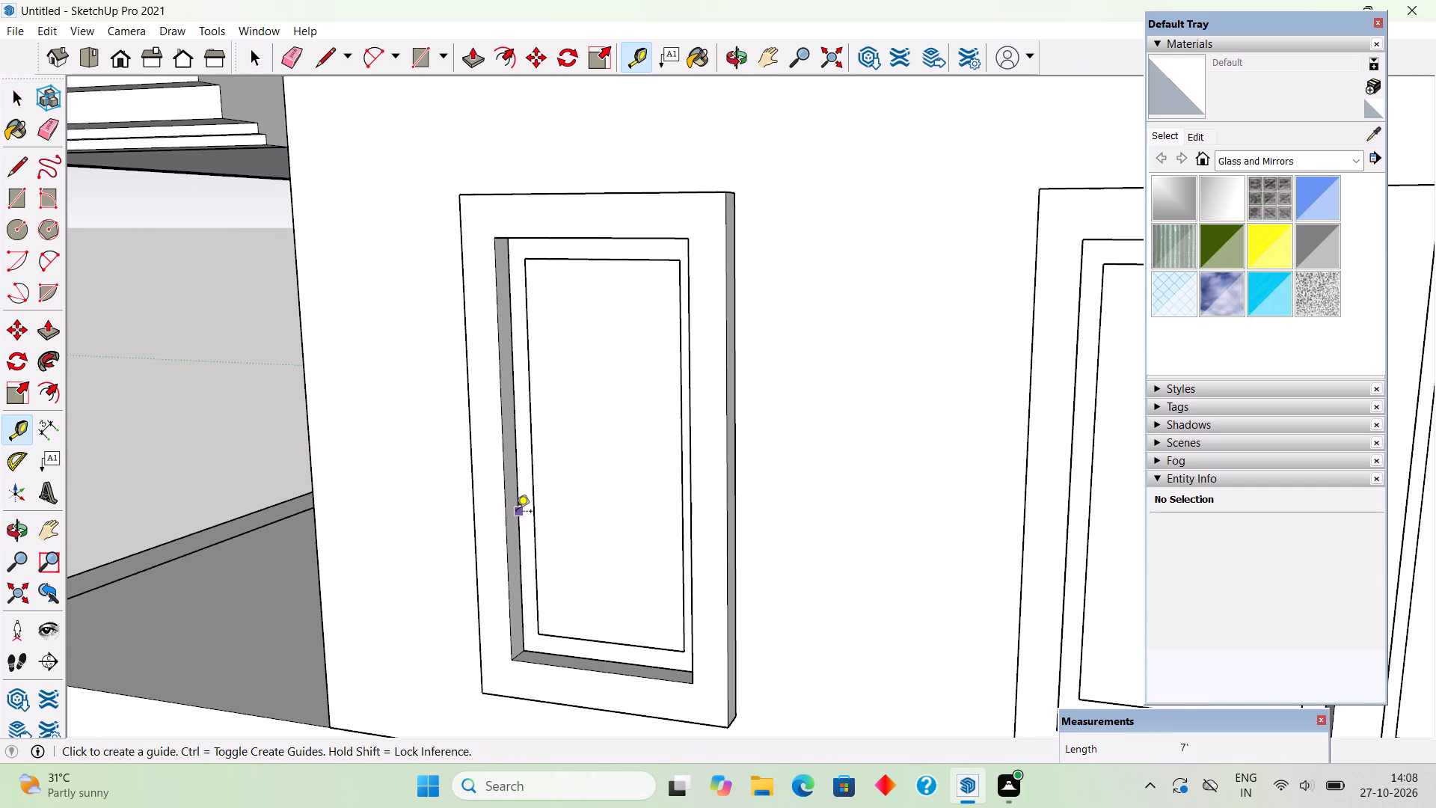
{"action": "middle_click_drag", "start_coordinate": [583, 532], "coordinate": [891, 569]}
{"action": "scroll", "coordinate": [810, 458], "scroll_direction": "up", "scroll_amount": 1}
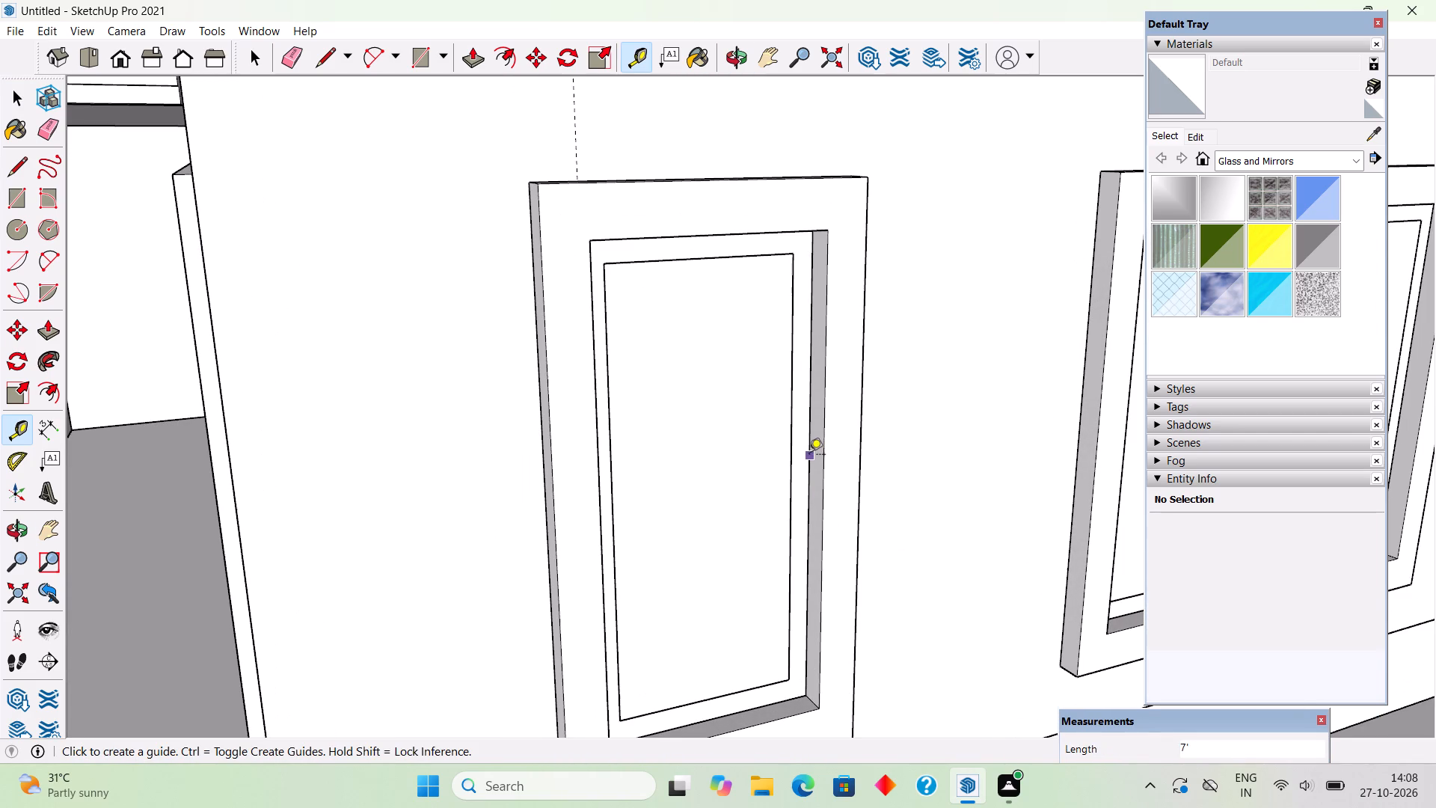
{"action": "double_click", "coordinate": [809, 456]}
Add a vertical guide along the outer edge of the single window's frame, on the side facing the double window.
{"action": "scroll", "coordinate": [809, 462], "scroll_direction": "down", "scroll_amount": 4}
{"action": "middle_click_drag", "start_coordinate": [802, 438], "coordinate": [773, 594]}
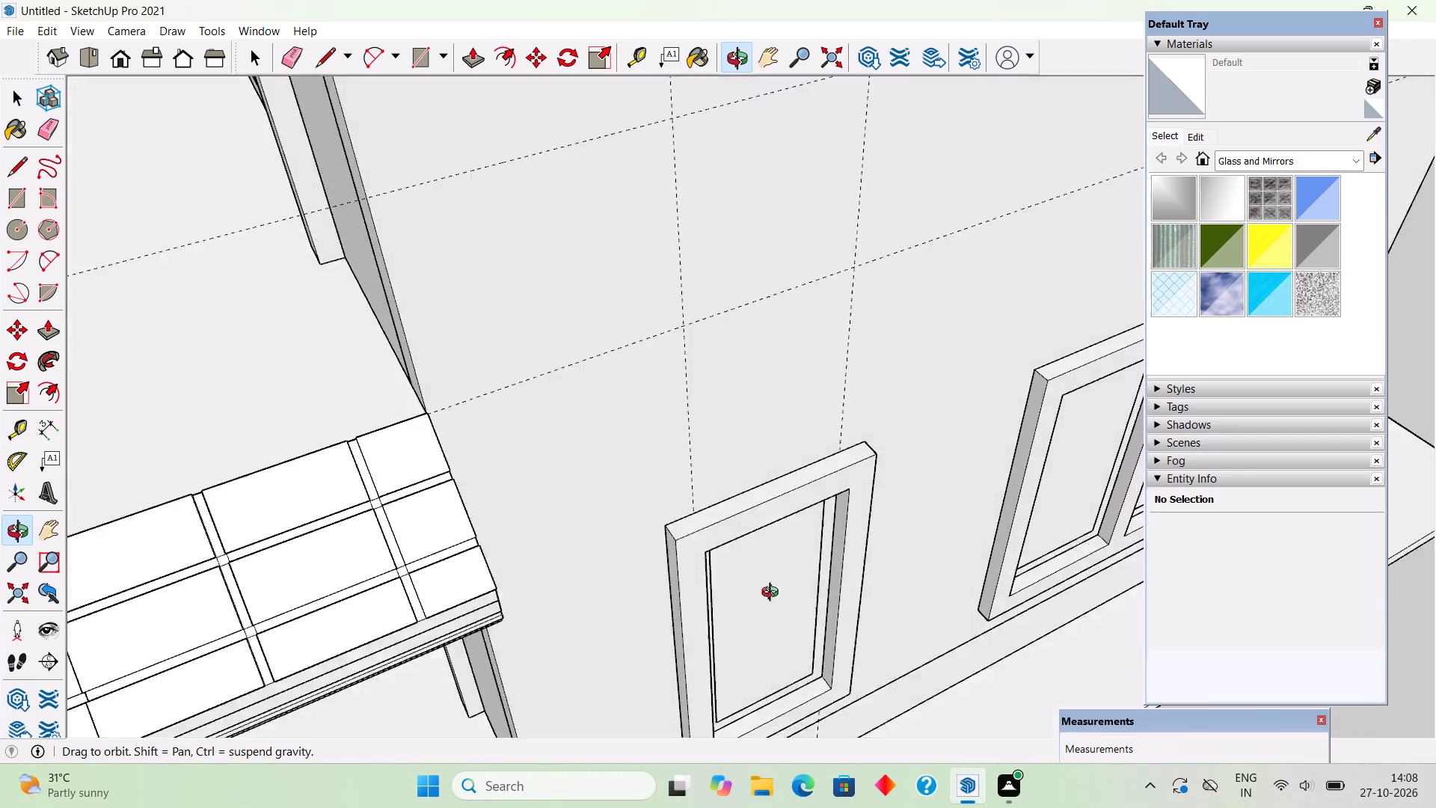
{"action": "middle_click_drag", "start_coordinate": [773, 594], "coordinate": [355, 400]}
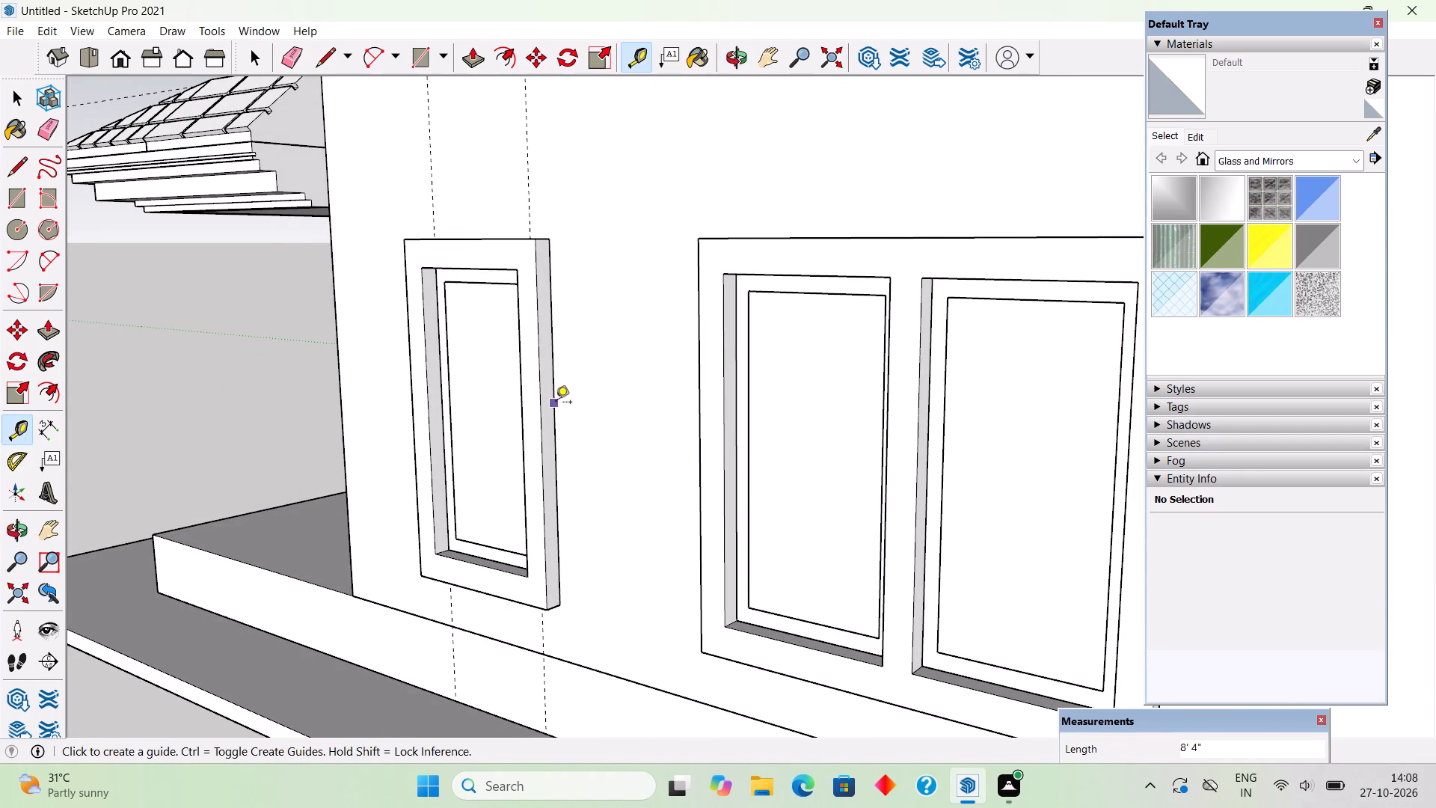
{"action": "double_click", "coordinate": [556, 403]}
Measure the frame width of the single window, between its guides and from the opening edge to the frame's outer edge.
{"action": "middle_click_drag", "start_coordinate": [609, 468], "coordinate": [892, 680]}
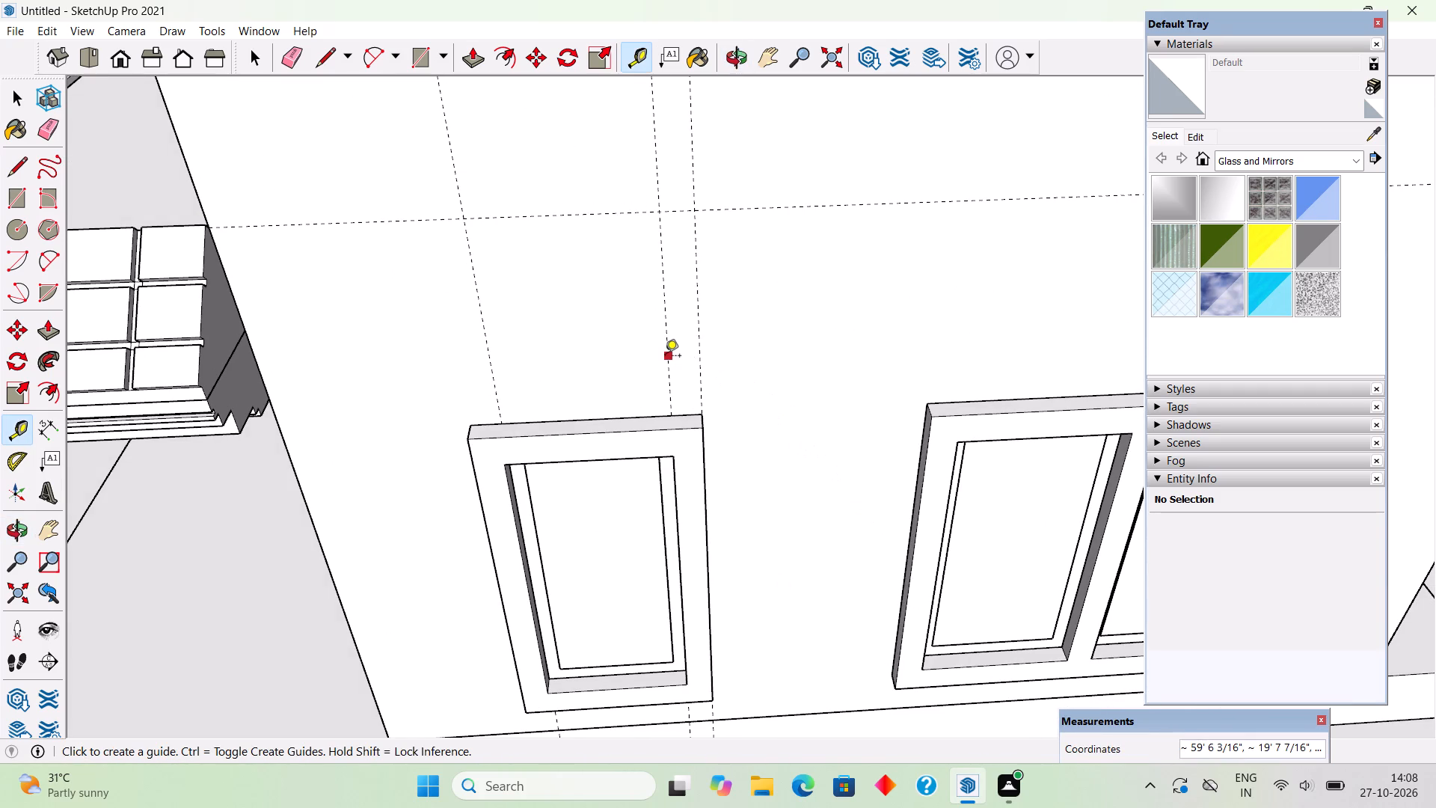
{"action": "left_click", "coordinate": [665, 357]}
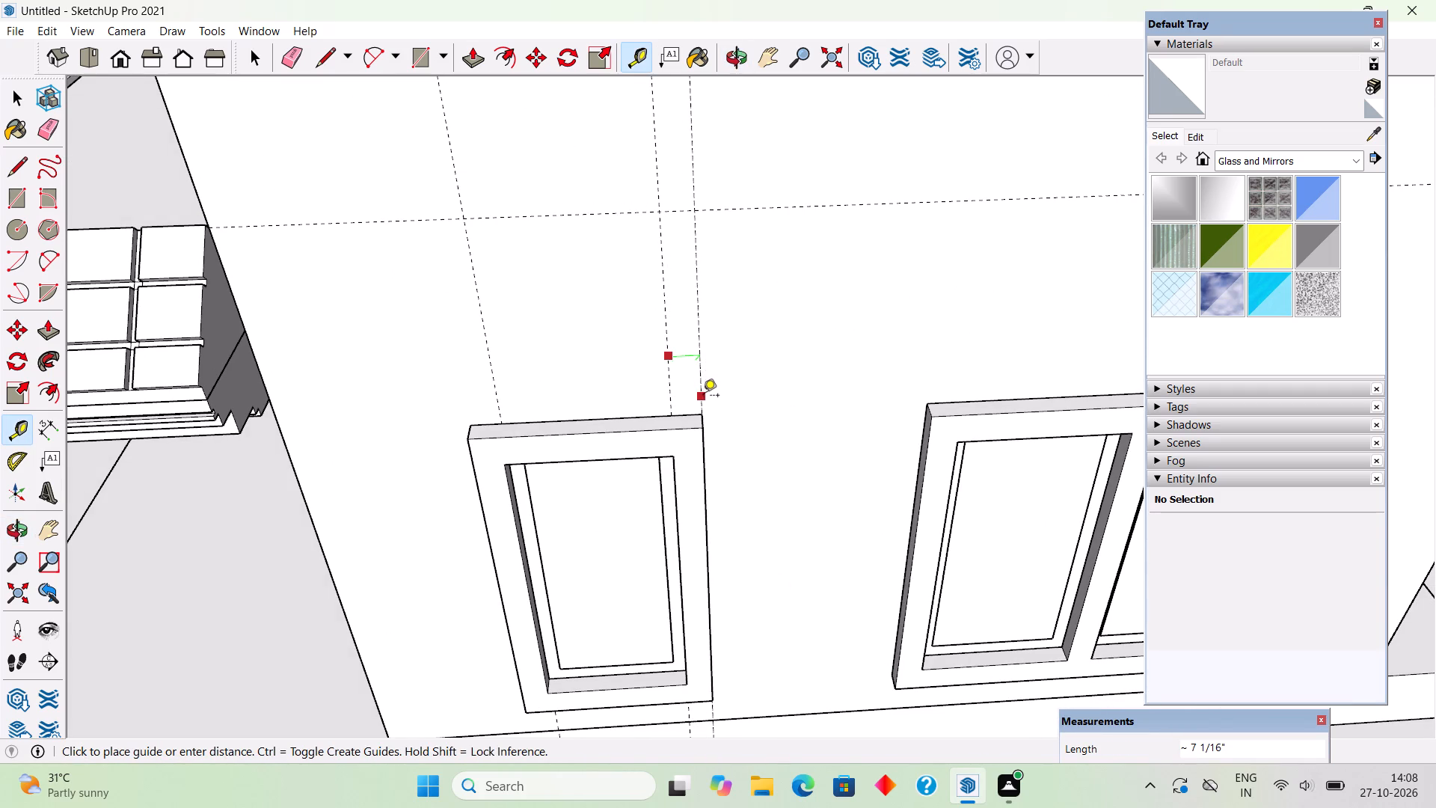
{"action": "key", "text": "space"}
{"action": "middle_click_drag", "start_coordinate": [697, 450], "coordinate": [900, 253]}
{"action": "scroll", "coordinate": [831, 383], "scroll_direction": "up", "scroll_amount": 3}
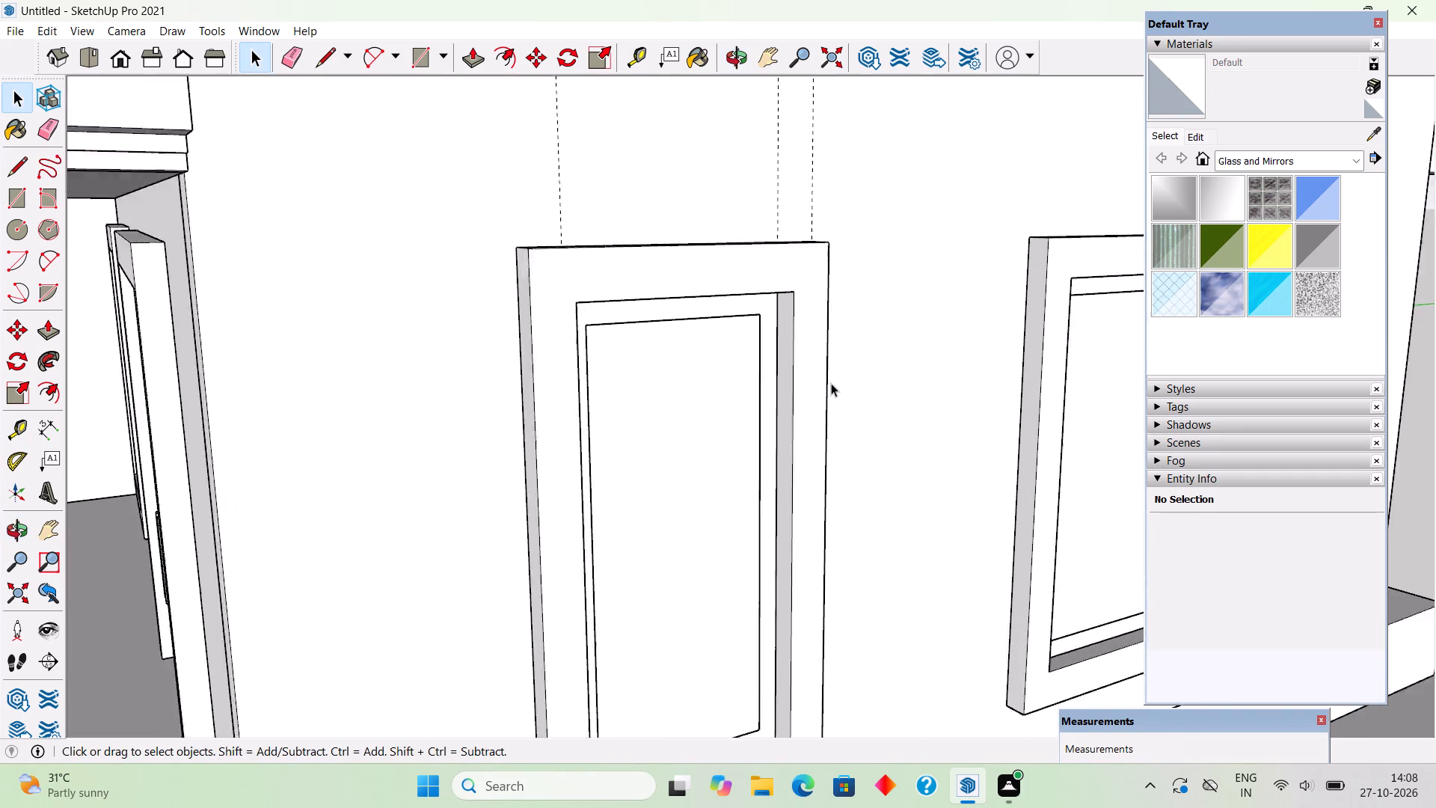
{"action": "scroll", "coordinate": [831, 383], "scroll_direction": "up", "scroll_amount": 3}
{"action": "key", "text": "t"}
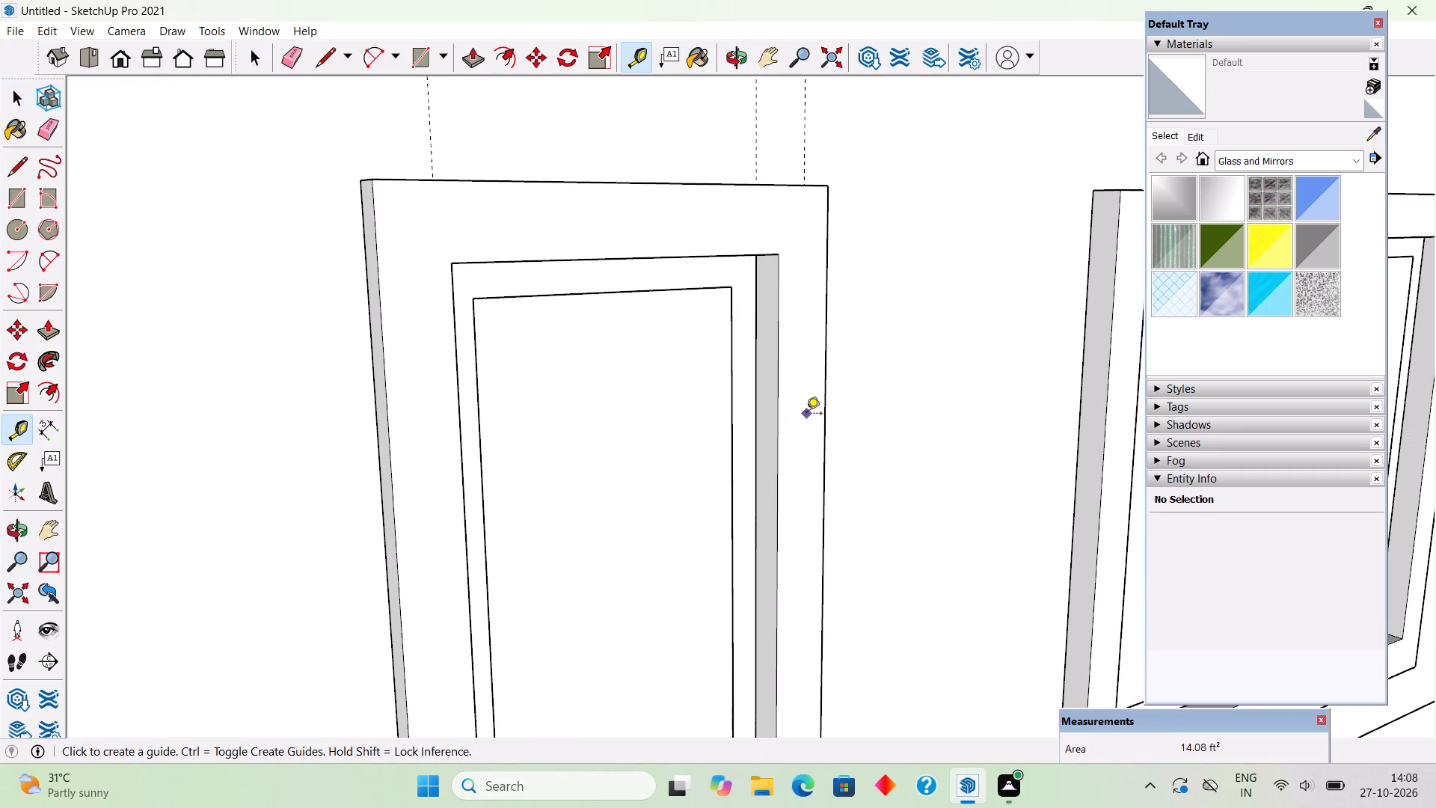
{"action": "left_click", "coordinate": [781, 463]}
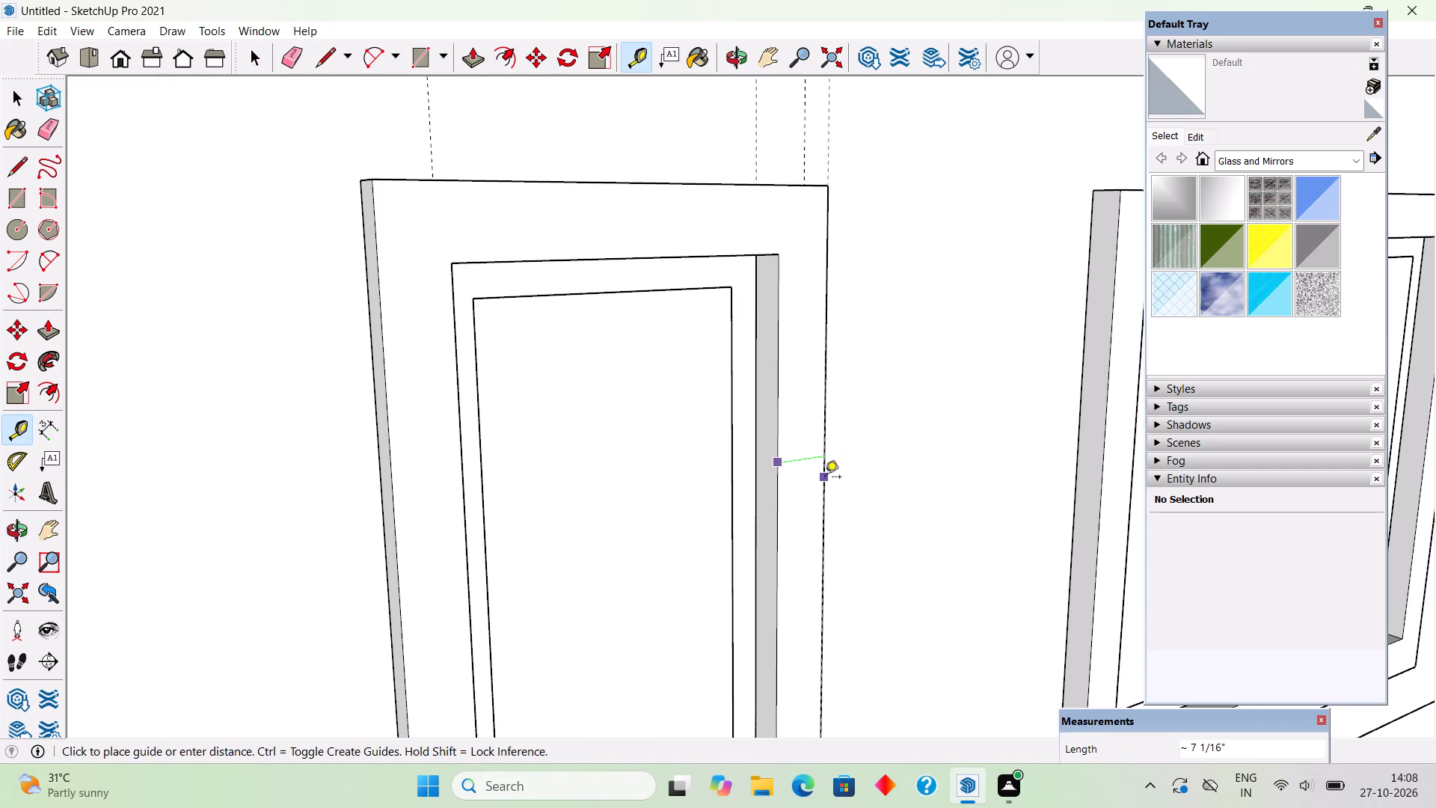
{"action": "key", "text": "space"}
Place vertical guides on the side wall along the two outermost opening edges of the lower double window.
{"action": "scroll", "coordinate": [445, 244], "scroll_direction": "down", "scroll_amount": 17}
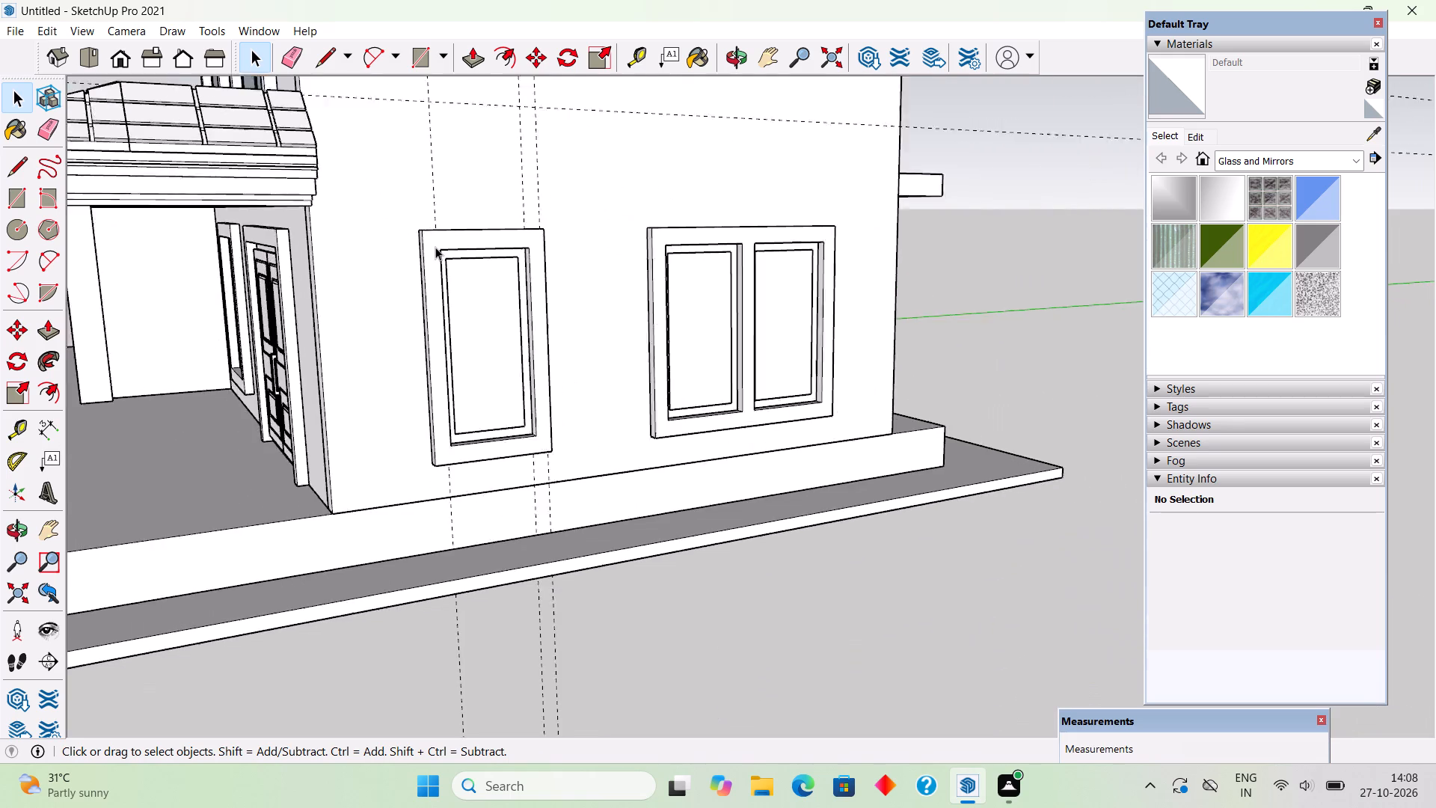
{"action": "scroll", "coordinate": [435, 247], "scroll_direction": "down", "scroll_amount": 3}
{"action": "middle_click_drag", "start_coordinate": [541, 358], "coordinate": [411, 388]}
{"action": "scroll", "coordinate": [411, 388], "scroll_direction": "down", "scroll_amount": 7}
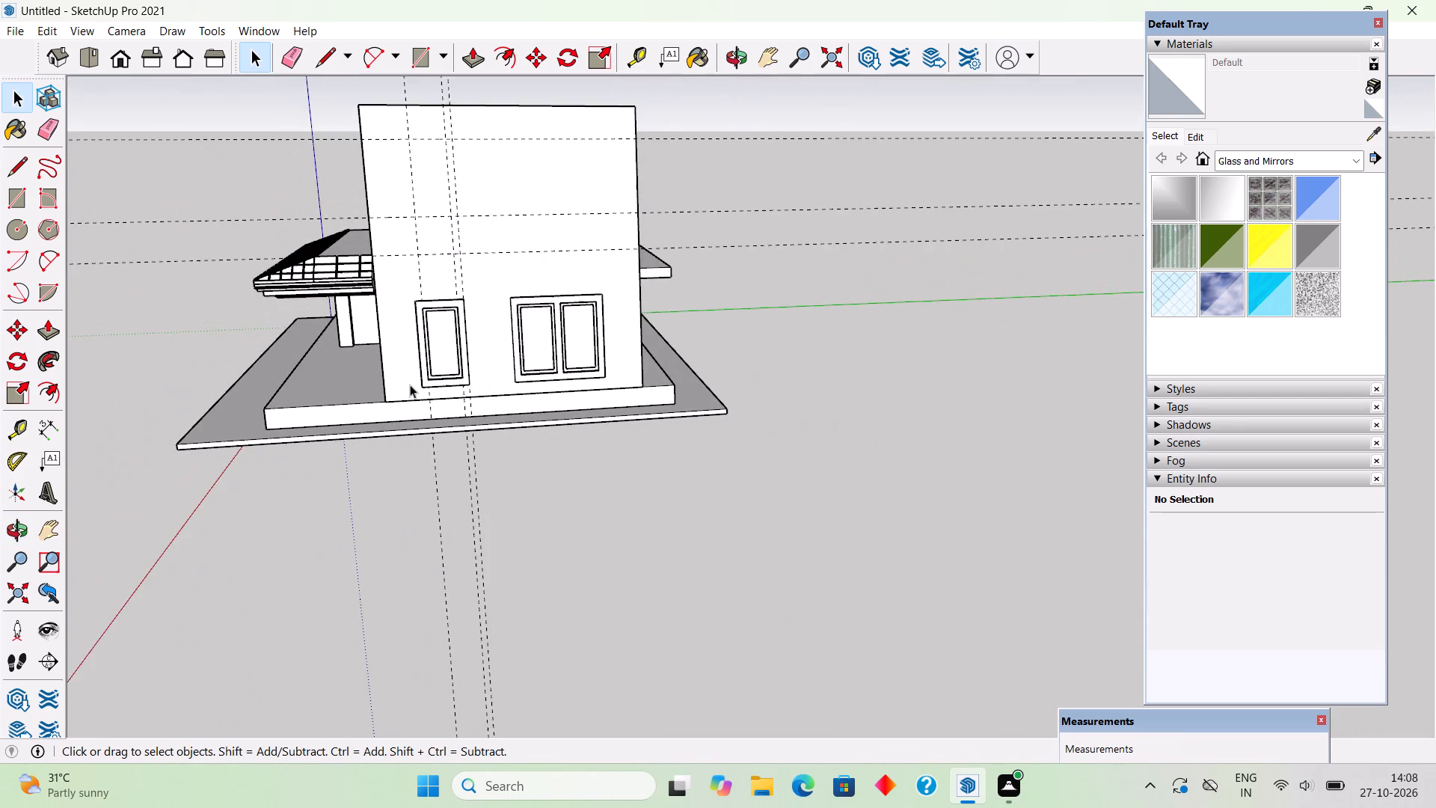
{"action": "scroll", "coordinate": [533, 332], "scroll_direction": "up", "scroll_amount": 6}
{"action": "middle_click_drag", "start_coordinate": [538, 331], "coordinate": [443, 352]}
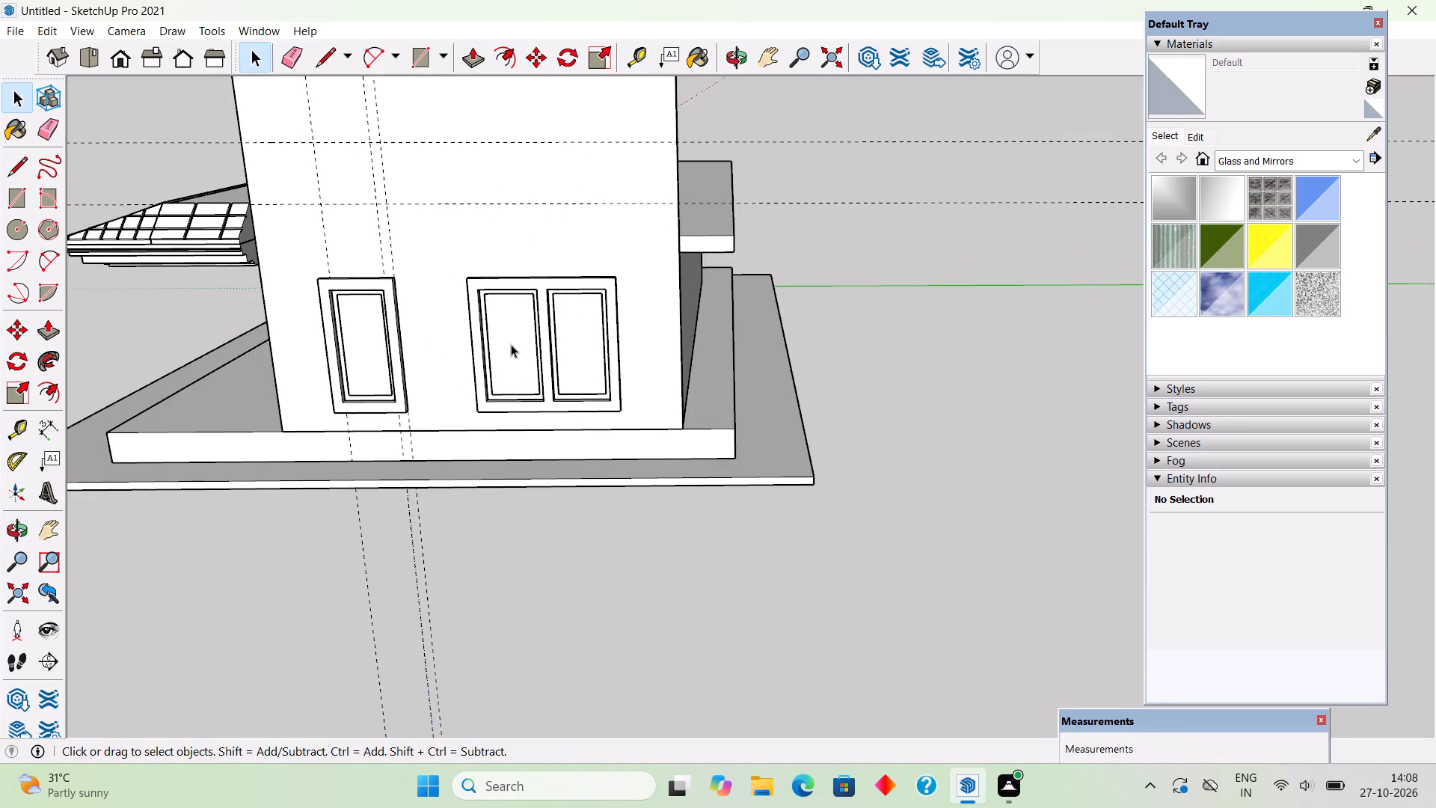
{"action": "scroll", "coordinate": [511, 344], "scroll_direction": "up", "scroll_amount": 11}
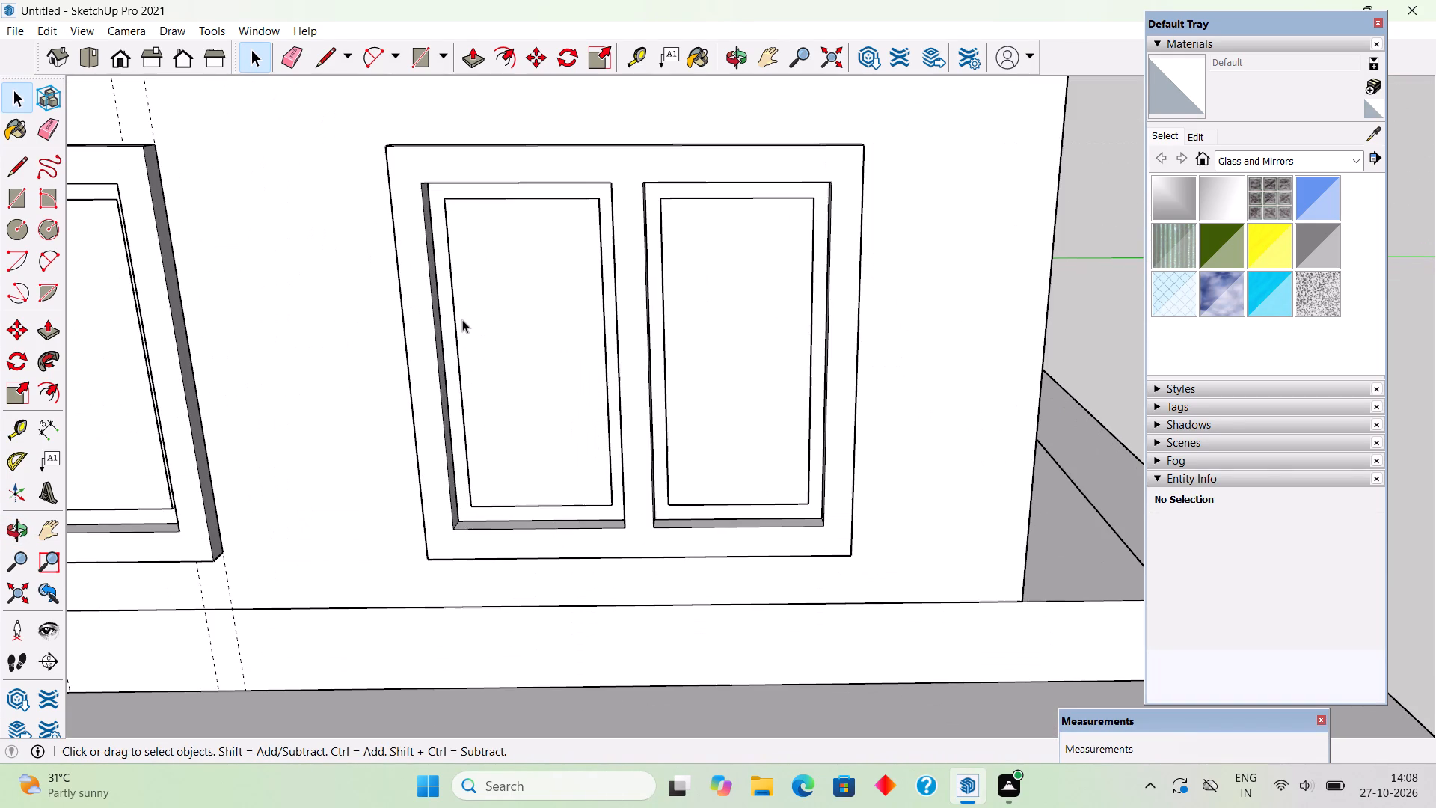
{"action": "key", "text": "t"}
{"action": "scroll", "coordinate": [447, 329], "scroll_direction": "up", "scroll_amount": 1}
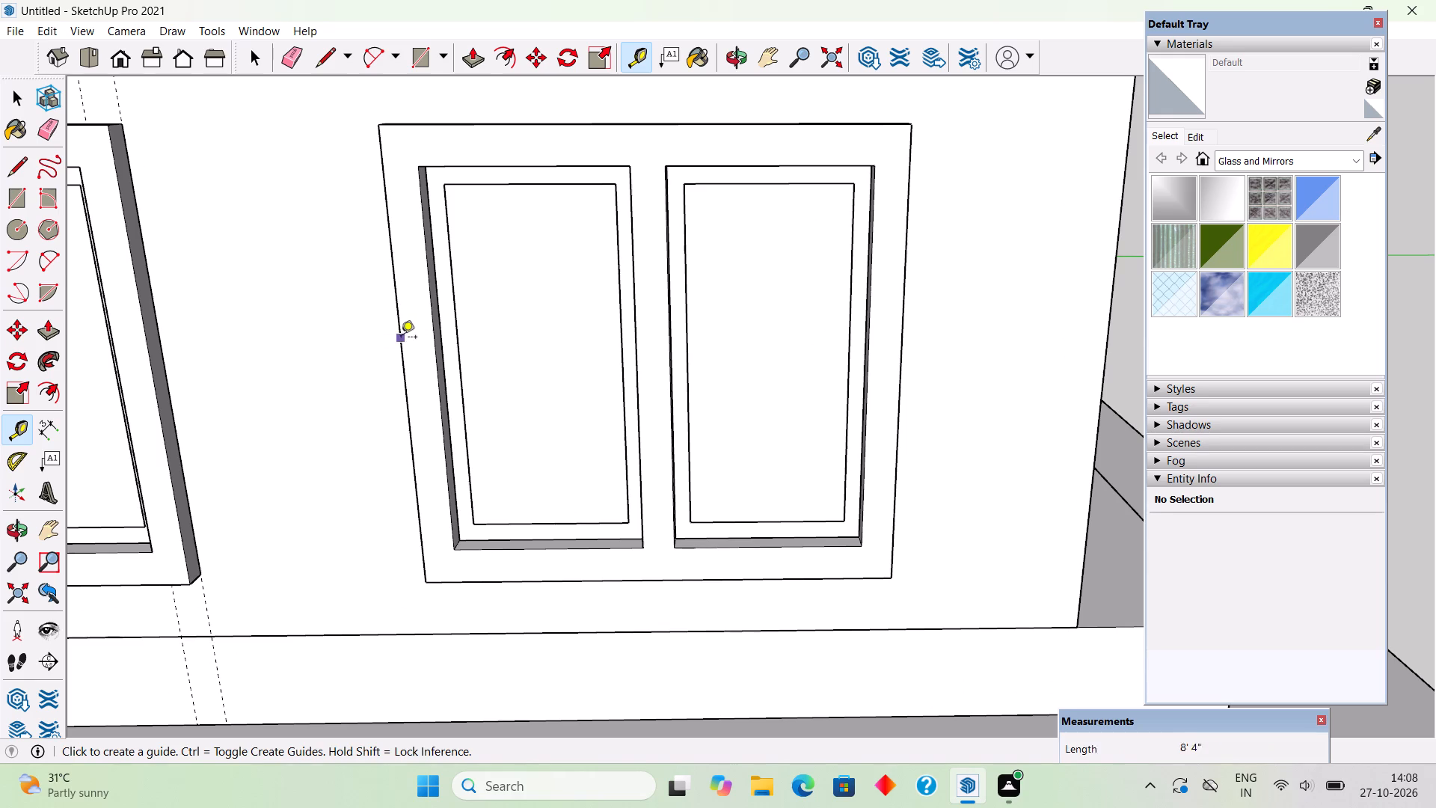
{"action": "middle_click_drag", "start_coordinate": [401, 338], "coordinate": [275, 349]}
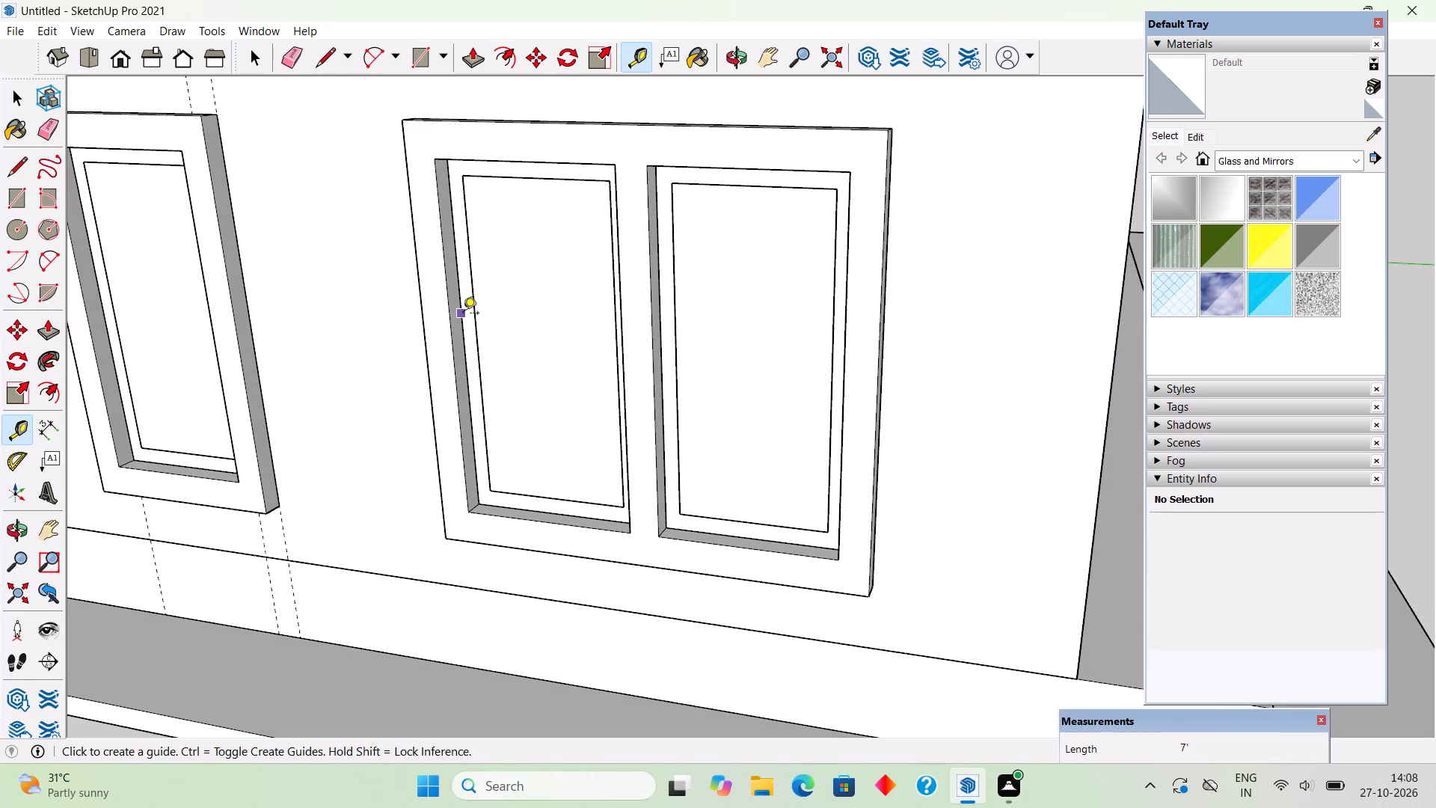
{"action": "double_click", "coordinate": [462, 315]}
{"action": "middle_click_drag", "start_coordinate": [488, 355], "coordinate": [758, 590]}
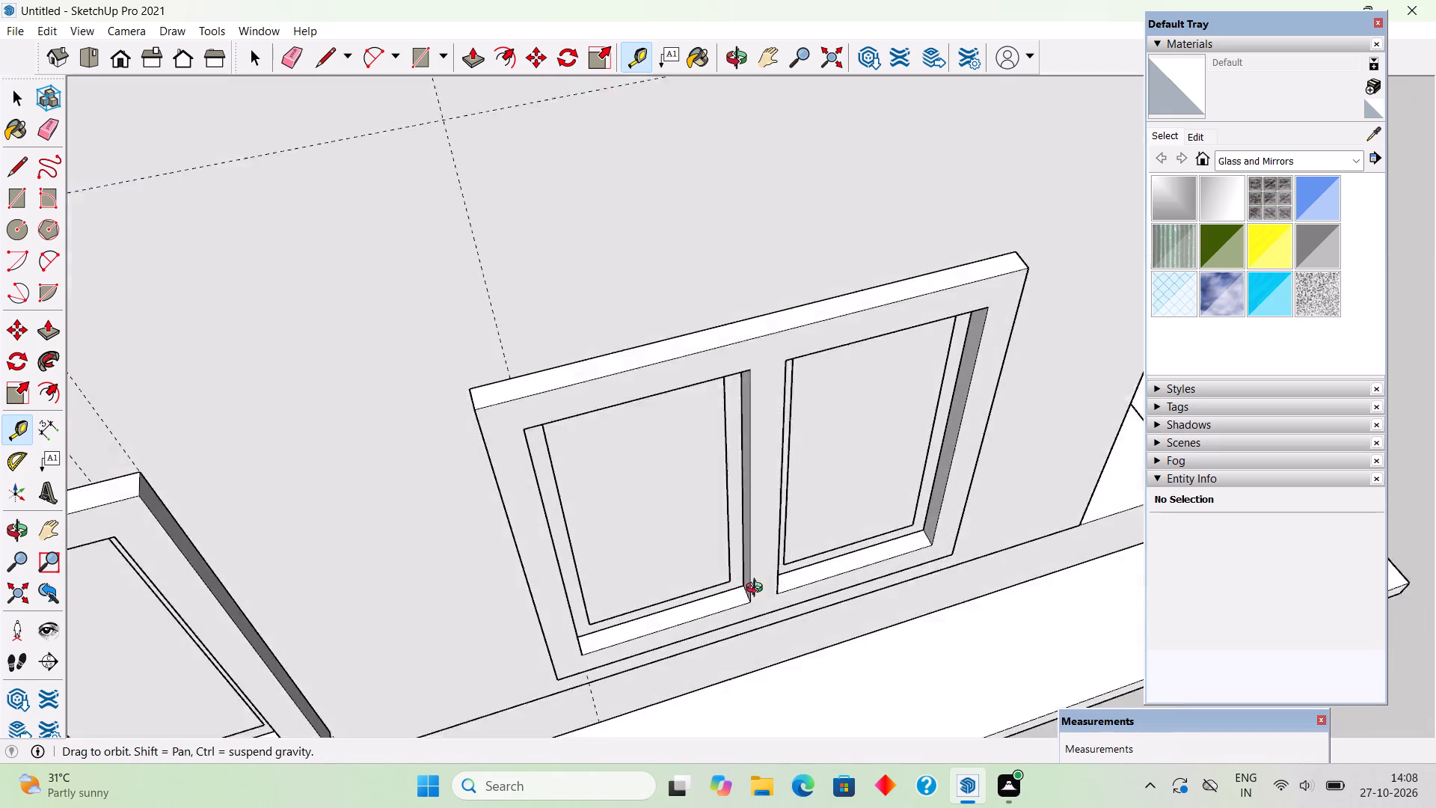
{"action": "middle_click_drag", "start_coordinate": [758, 590], "coordinate": [760, 413]}
{"action": "scroll", "coordinate": [945, 349], "scroll_direction": "up", "scroll_amount": 1}
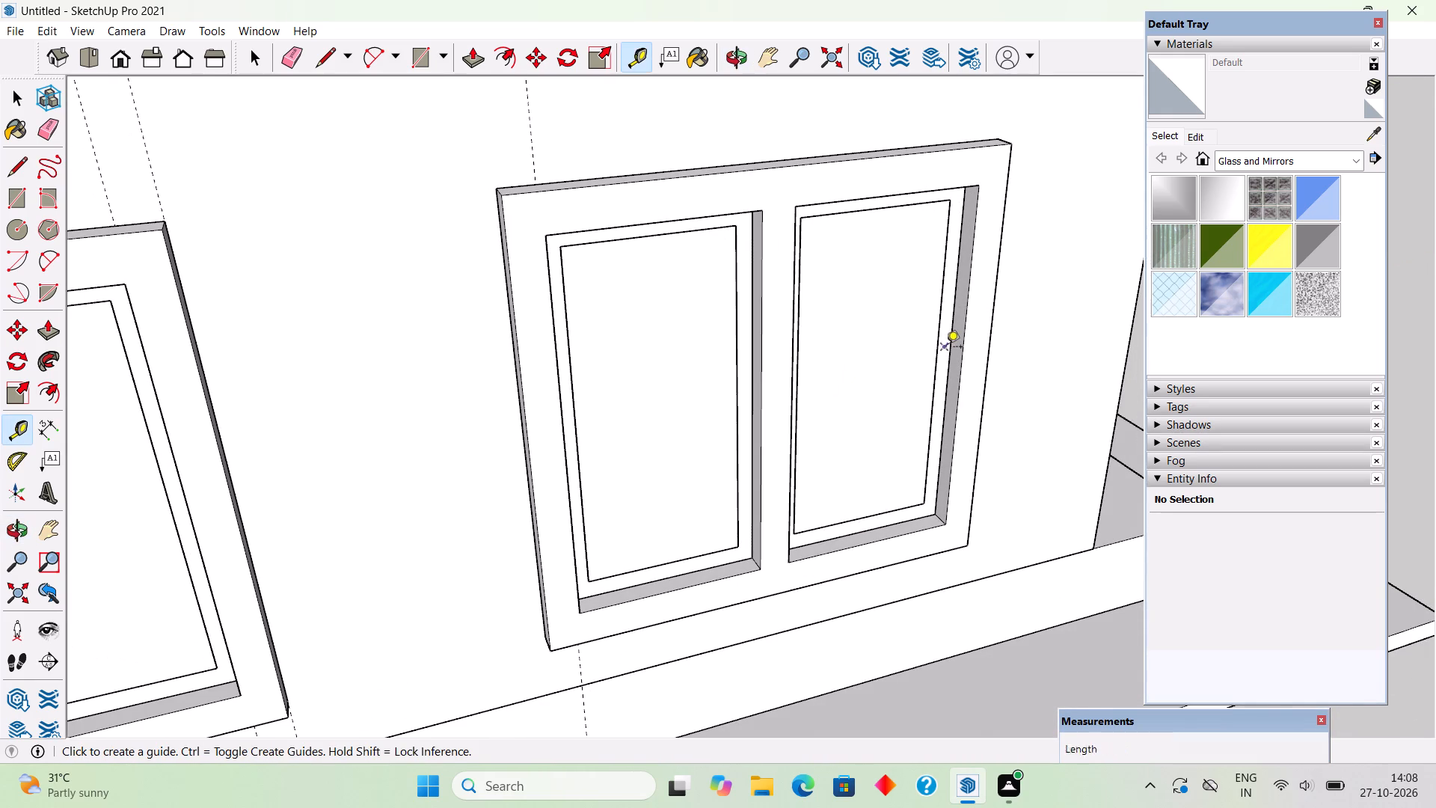
{"action": "scroll", "coordinate": [946, 348], "scroll_direction": "up", "scroll_amount": 2}
{"action": "double_click", "coordinate": [952, 323]}
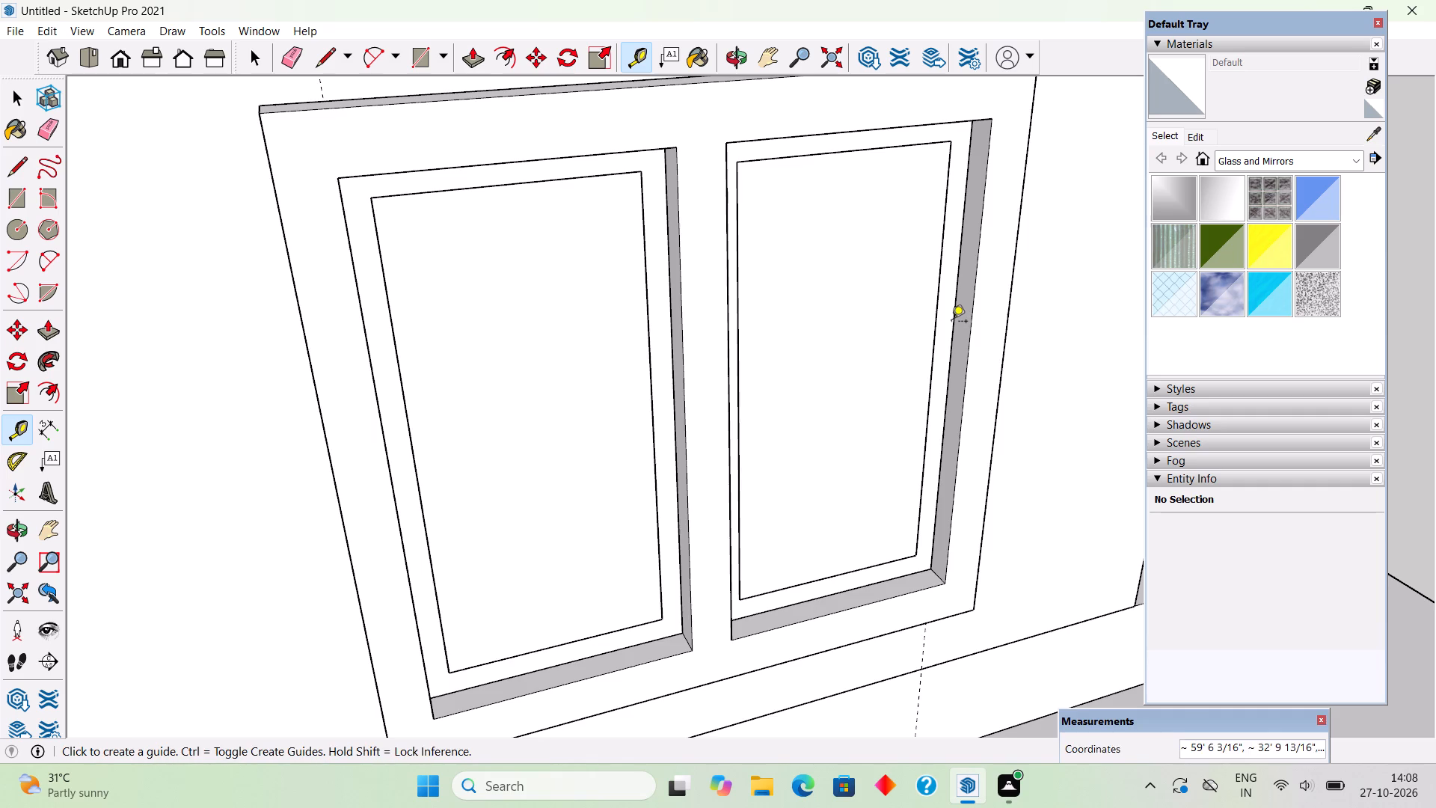
On the side wall's upper storey, draw two opening rectangles between the guides, about 7' 7 1/2" by 7' and 3' 2 3/4" by 7'.
{"action": "scroll", "coordinate": [951, 322], "scroll_direction": "down", "scroll_amount": 12}
{"action": "scroll", "coordinate": [950, 408], "scroll_direction": "down", "scroll_amount": 11}
{"action": "key", "text": "space"}
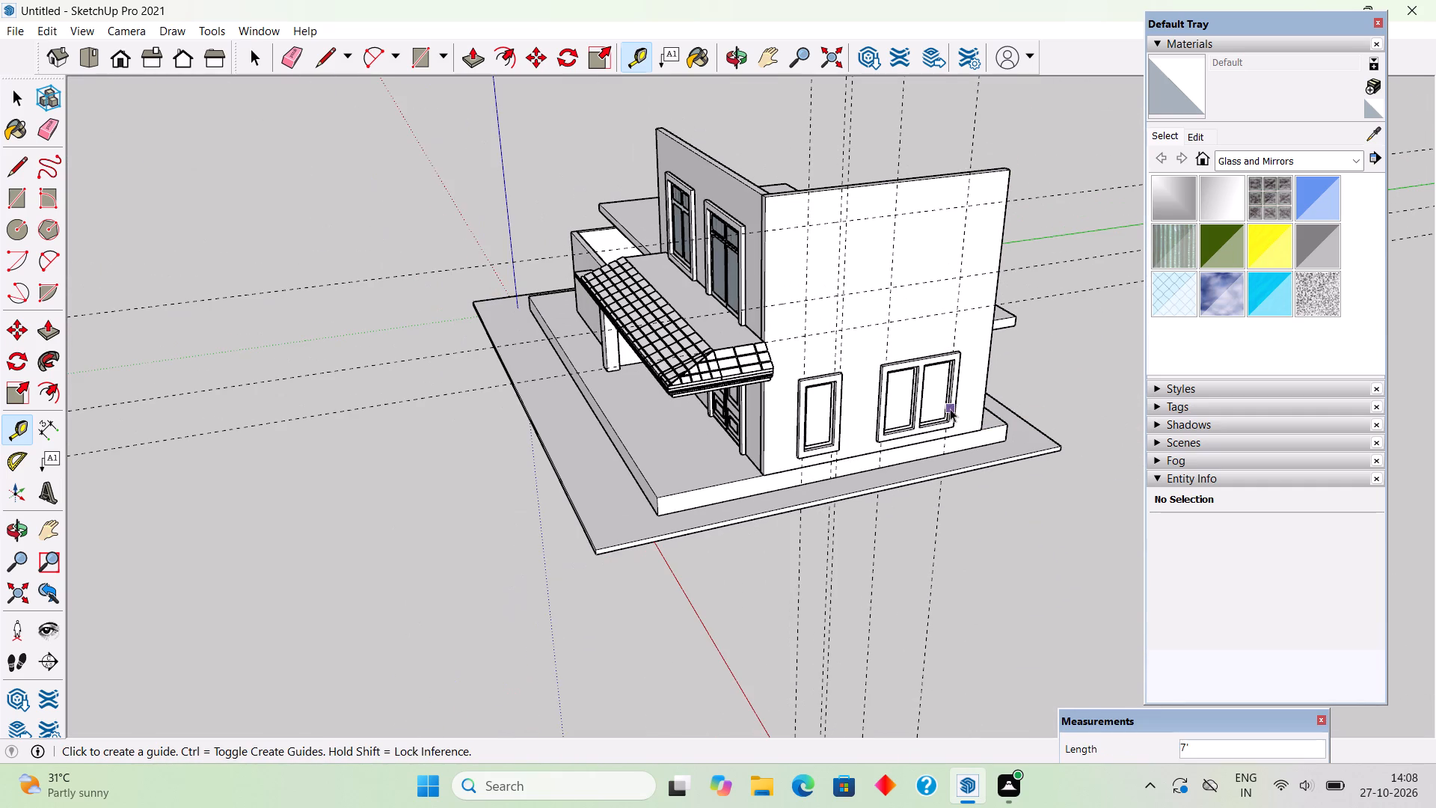
{"action": "scroll", "coordinate": [967, 189], "scroll_direction": "up", "scroll_amount": 4}
{"action": "triple_click", "coordinate": [887, 263]}
{"action": "scroll", "coordinate": [971, 259], "scroll_direction": "up", "scroll_amount": 3}
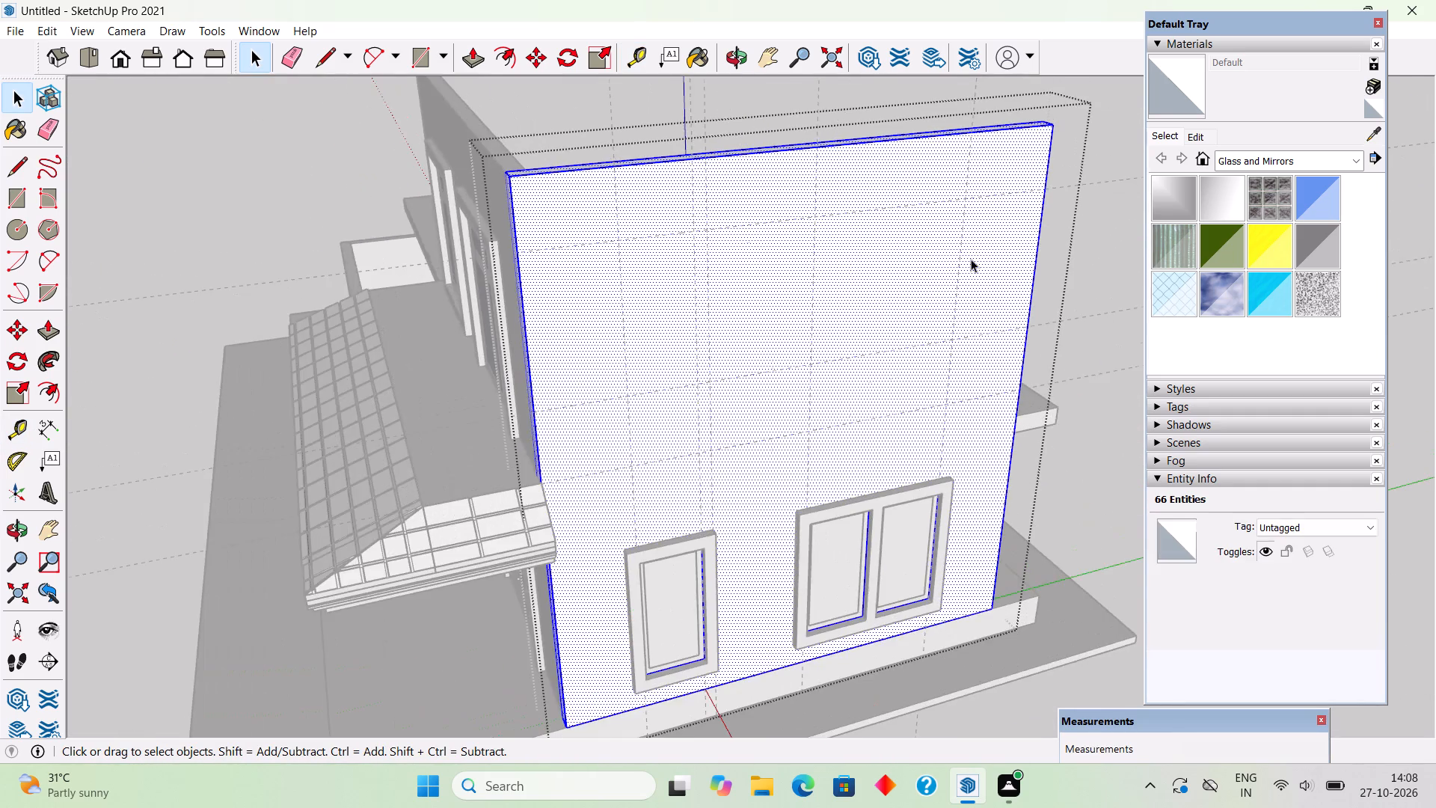
{"action": "scroll", "coordinate": [971, 259], "scroll_direction": "up", "scroll_amount": 1}
{"action": "middle_click_drag", "start_coordinate": [934, 244], "coordinate": [833, 215]}
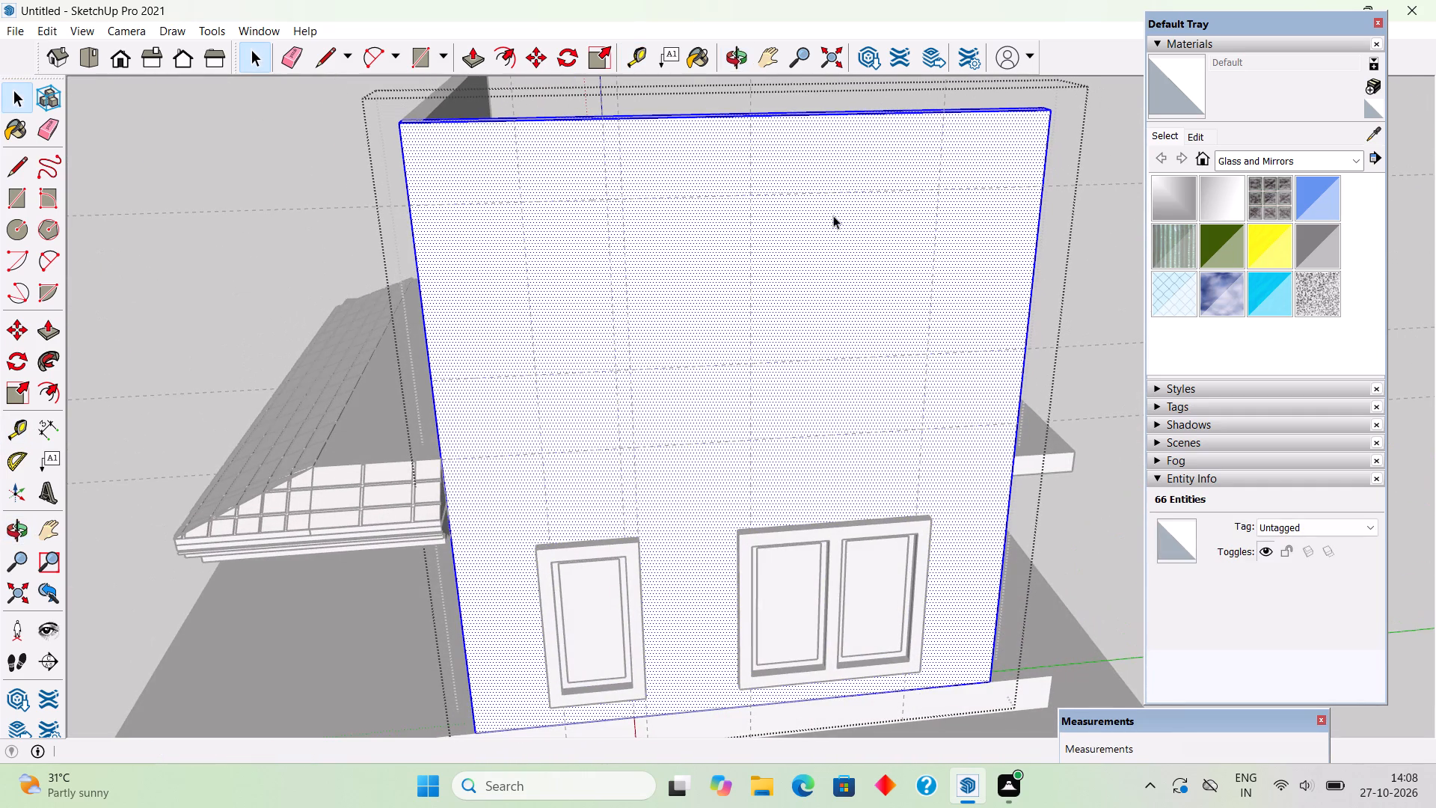
{"action": "key", "text": "r"}
{"action": "left_click", "coordinate": [755, 192]}
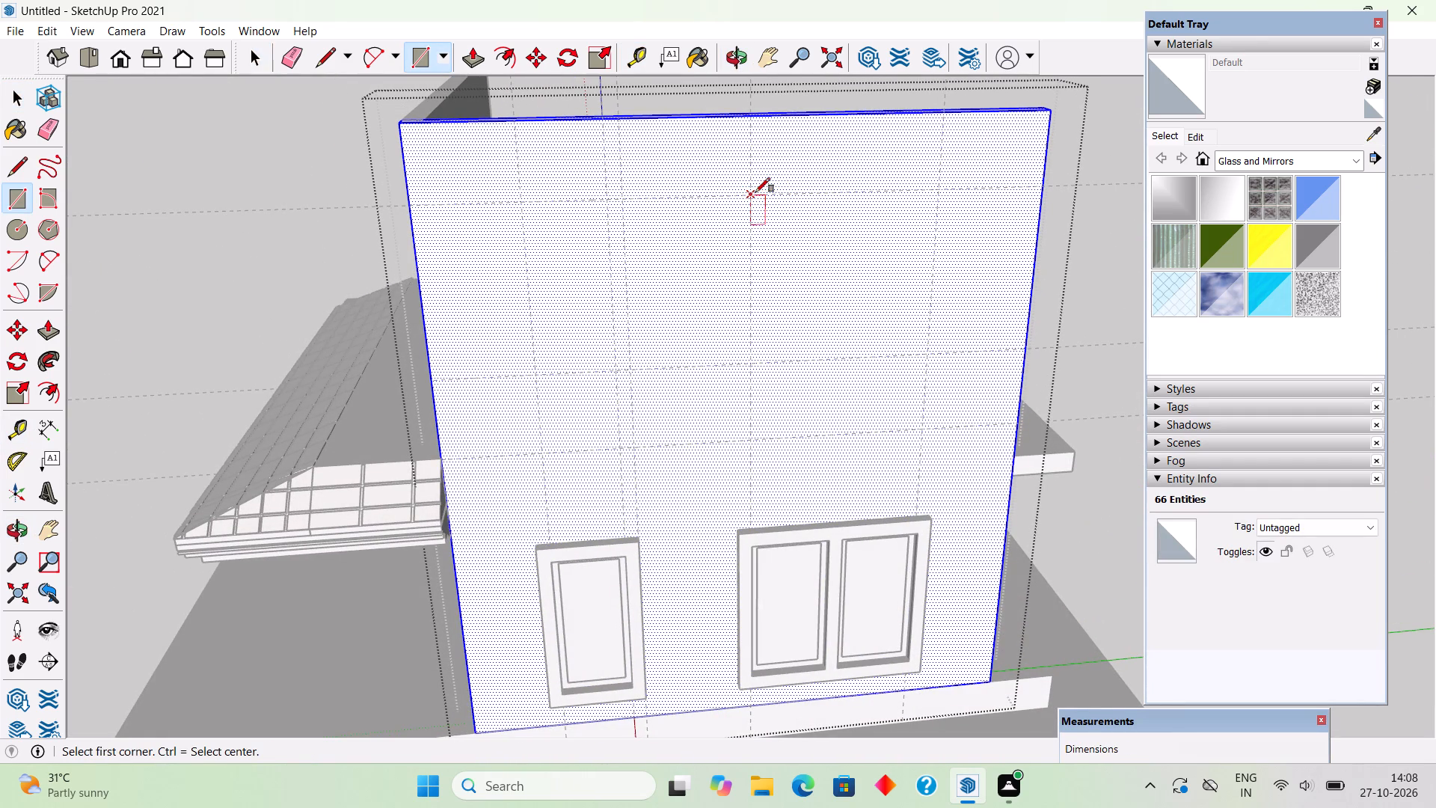
{"action": "left_click", "coordinate": [930, 354]}
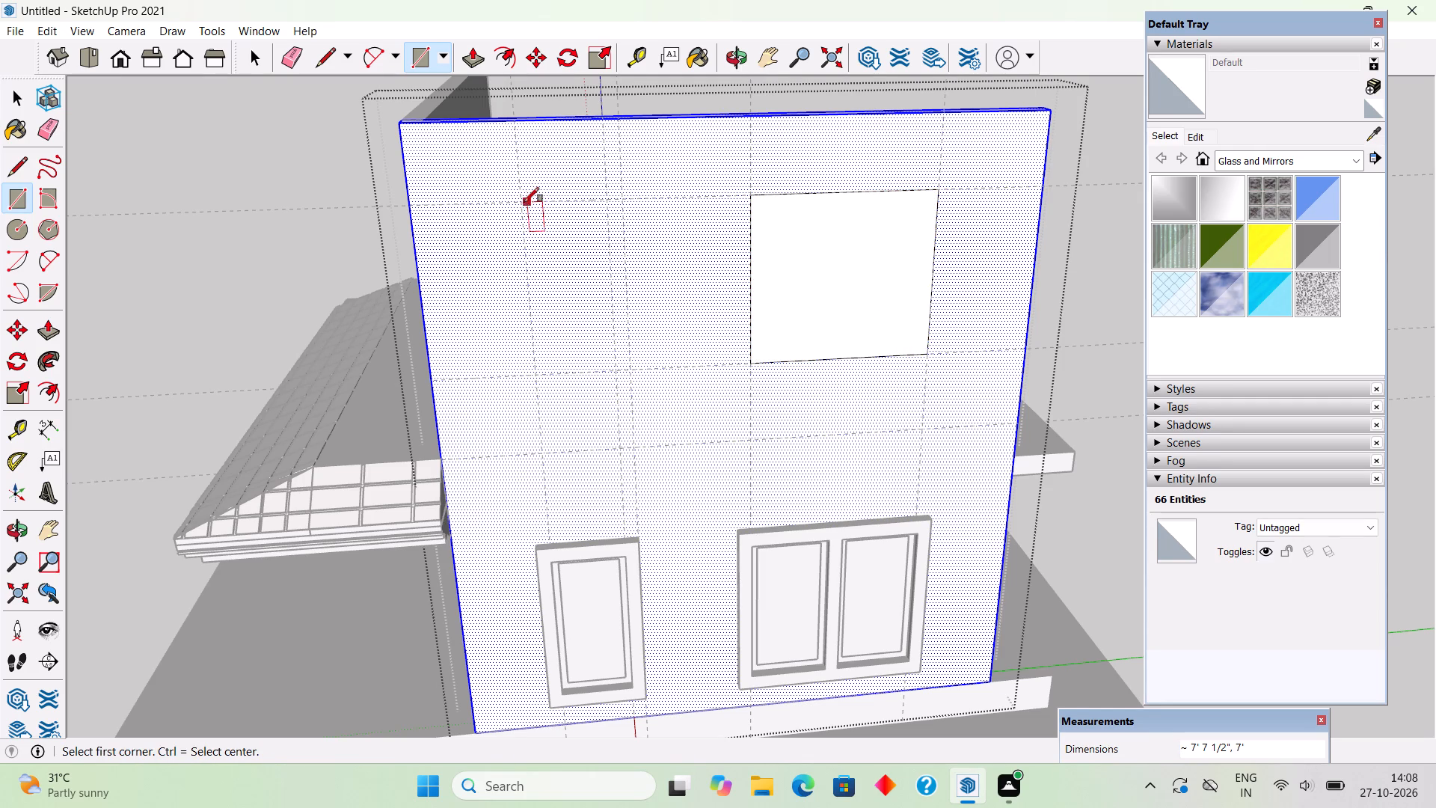
{"action": "left_click", "coordinate": [519, 201]}
{"action": "left_click", "coordinate": [616, 367]}
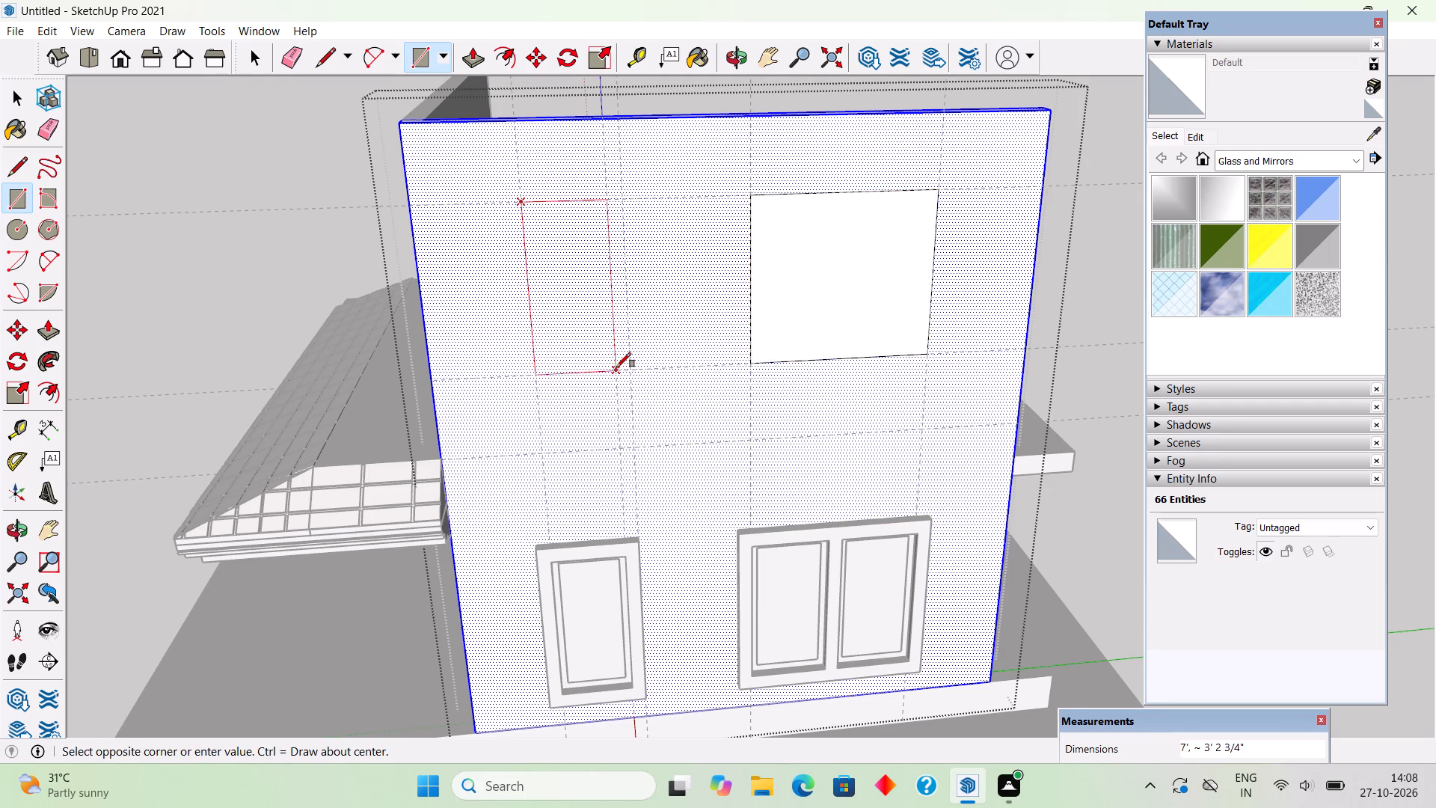
{"action": "key", "text": "space"}
Push both upper rectangles 9" through the side wall to cut the window openings, and leave the wall group.
{"action": "key", "text": "p"}
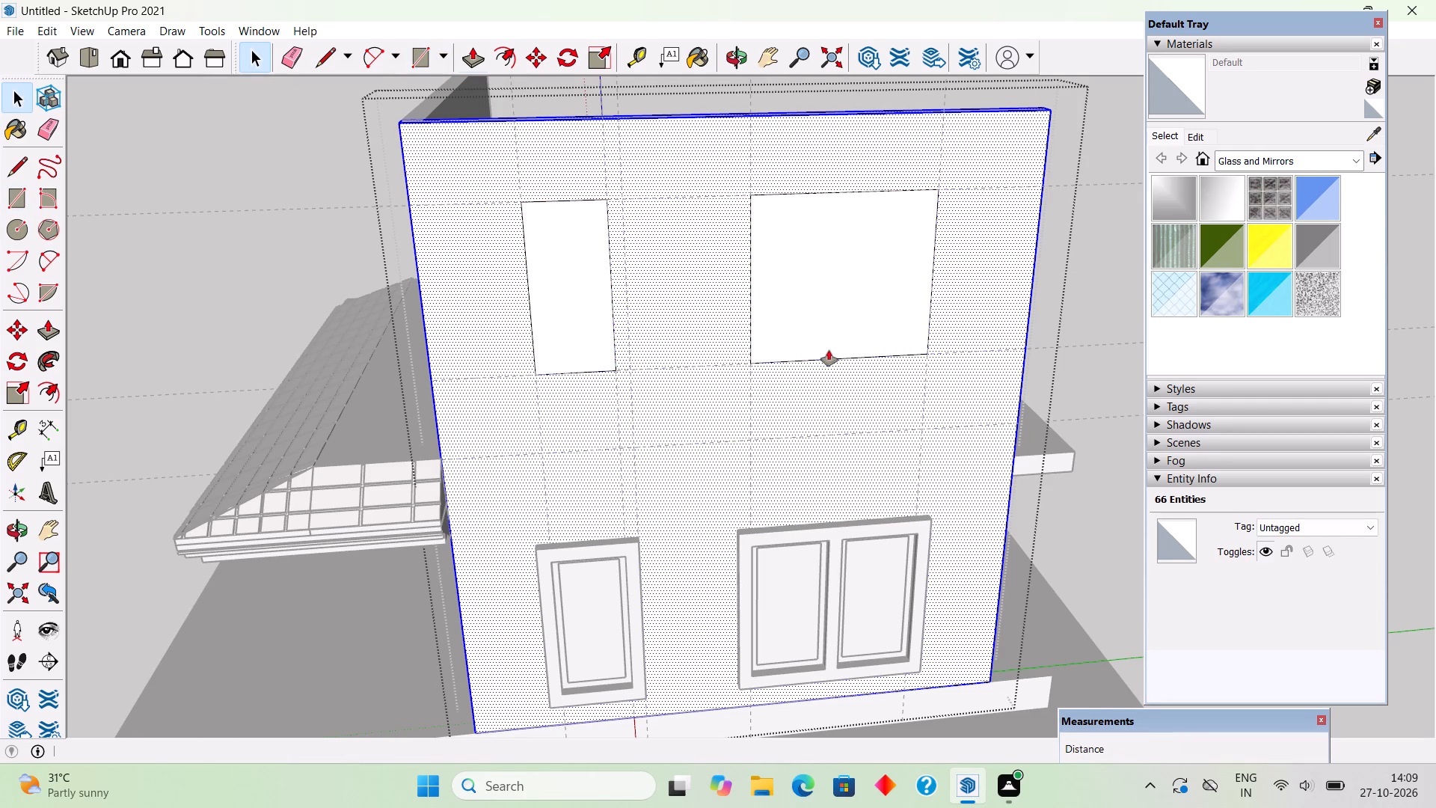
{"action": "left_click_drag", "start_coordinate": [829, 349], "coordinate": [787, 266]}
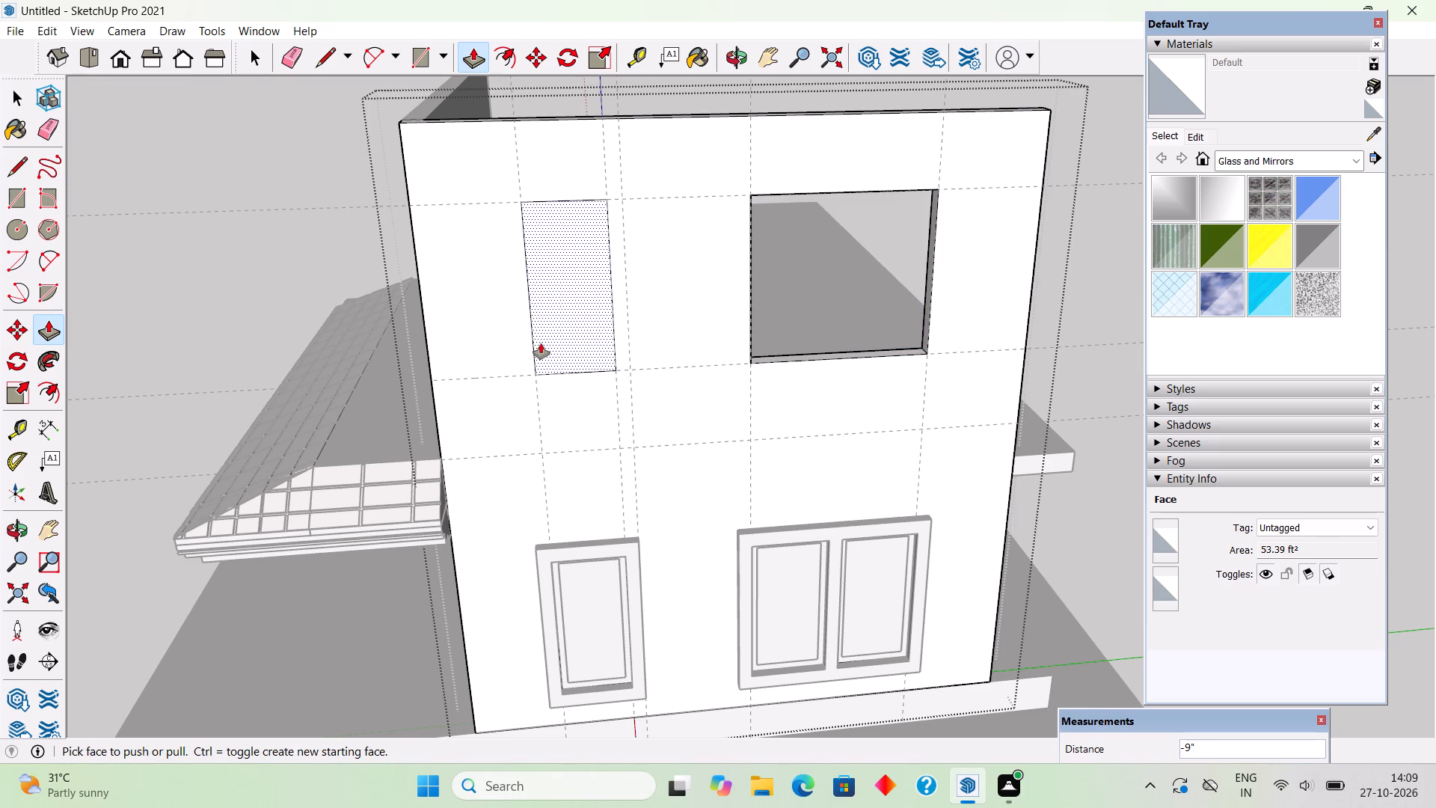
{"action": "left_click_drag", "start_coordinate": [553, 344], "coordinate": [568, 242]}
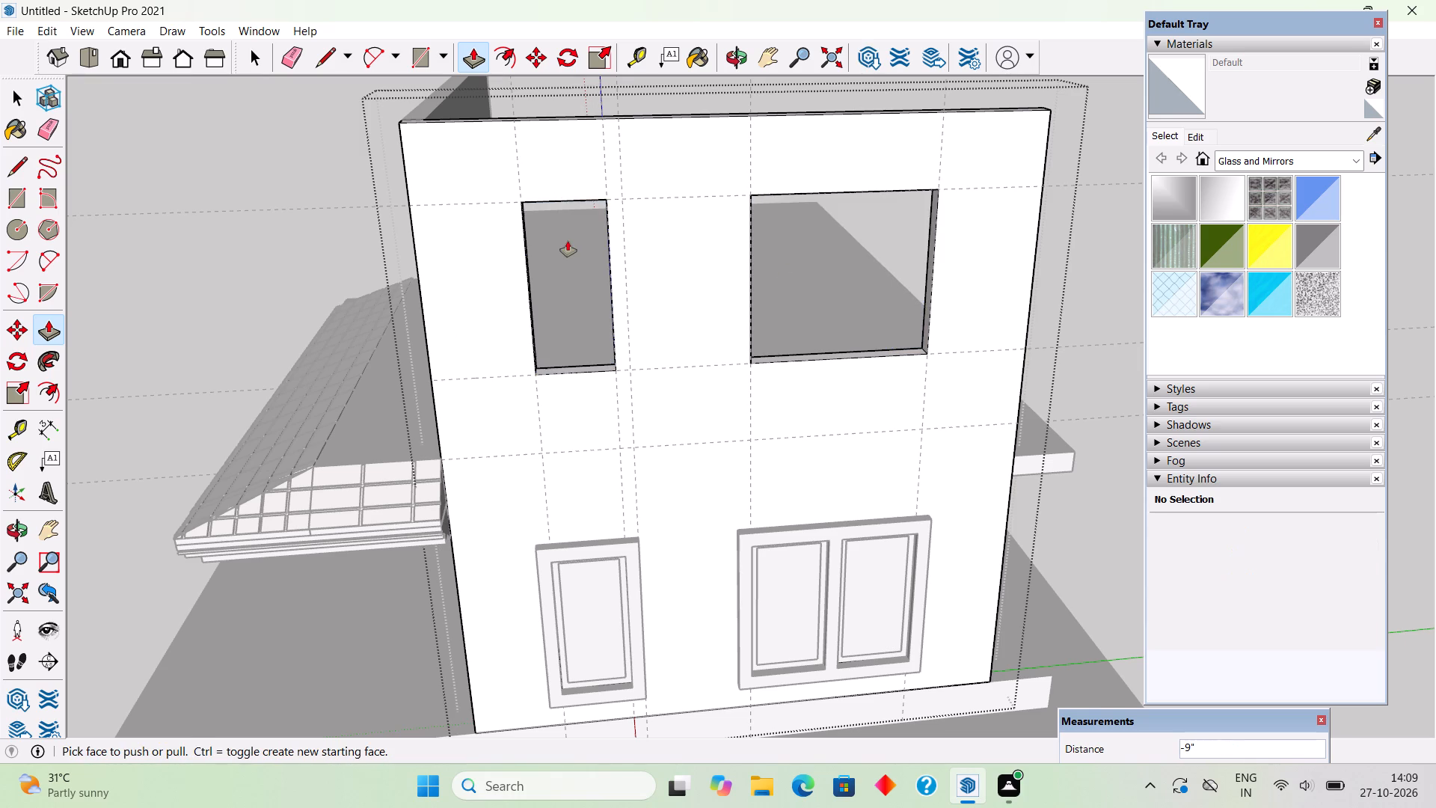
{"action": "key", "text": "space"}
{"action": "scroll", "coordinate": [619, 266], "scroll_direction": "down", "scroll_amount": 9}
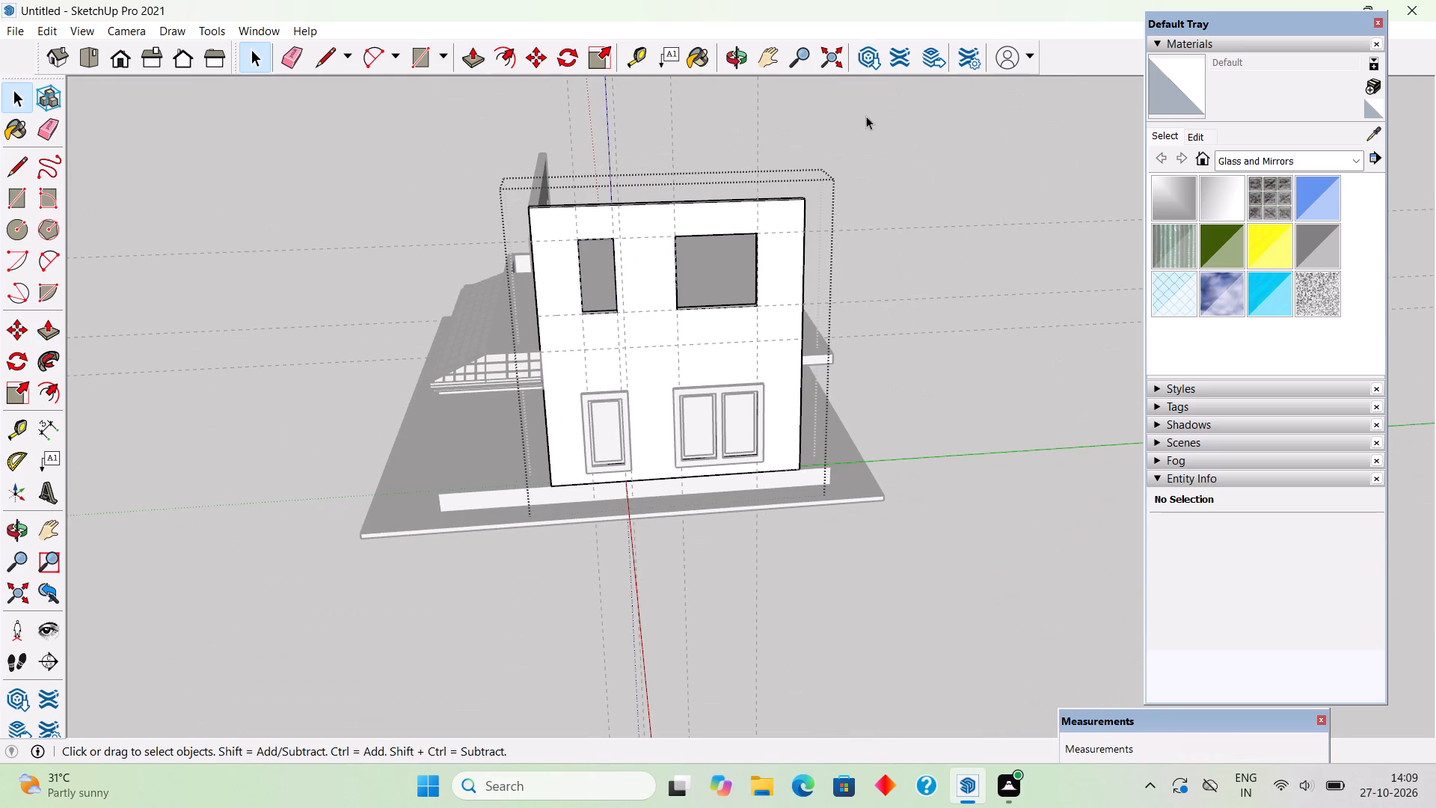
{"action": "left_click", "coordinate": [866, 116]}
Examine the new side-wall openings from several sides, comparing them with the front wall's upper window and door and the lower windows.
{"action": "middle_click_drag", "start_coordinate": [872, 300], "coordinate": [835, 165]}
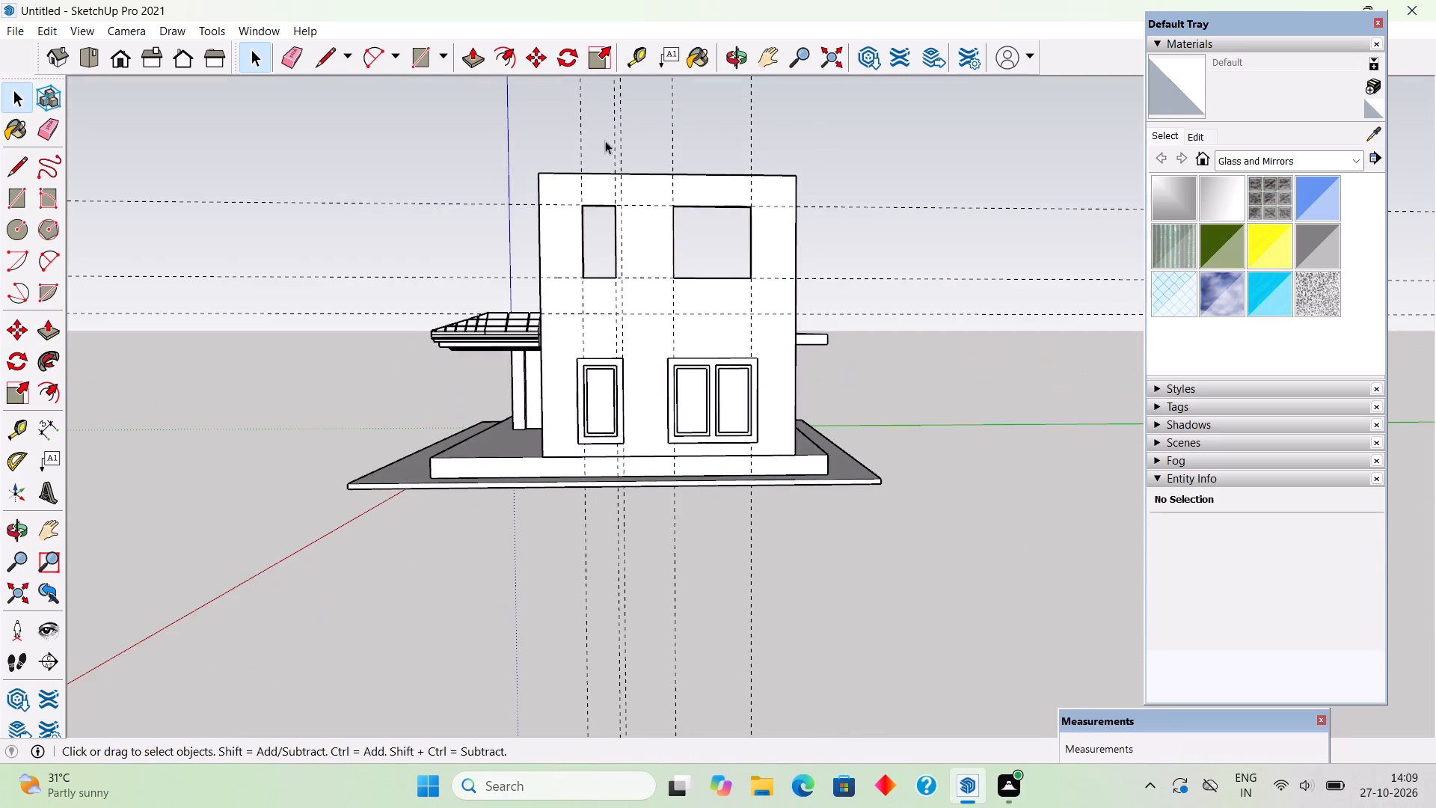
{"action": "scroll", "coordinate": [589, 144], "scroll_direction": "up", "scroll_amount": 3}
{"action": "scroll", "coordinate": [601, 209], "scroll_direction": "up", "scroll_amount": 4}
{"action": "middle_click_drag", "start_coordinate": [691, 302], "coordinate": [889, 311]}
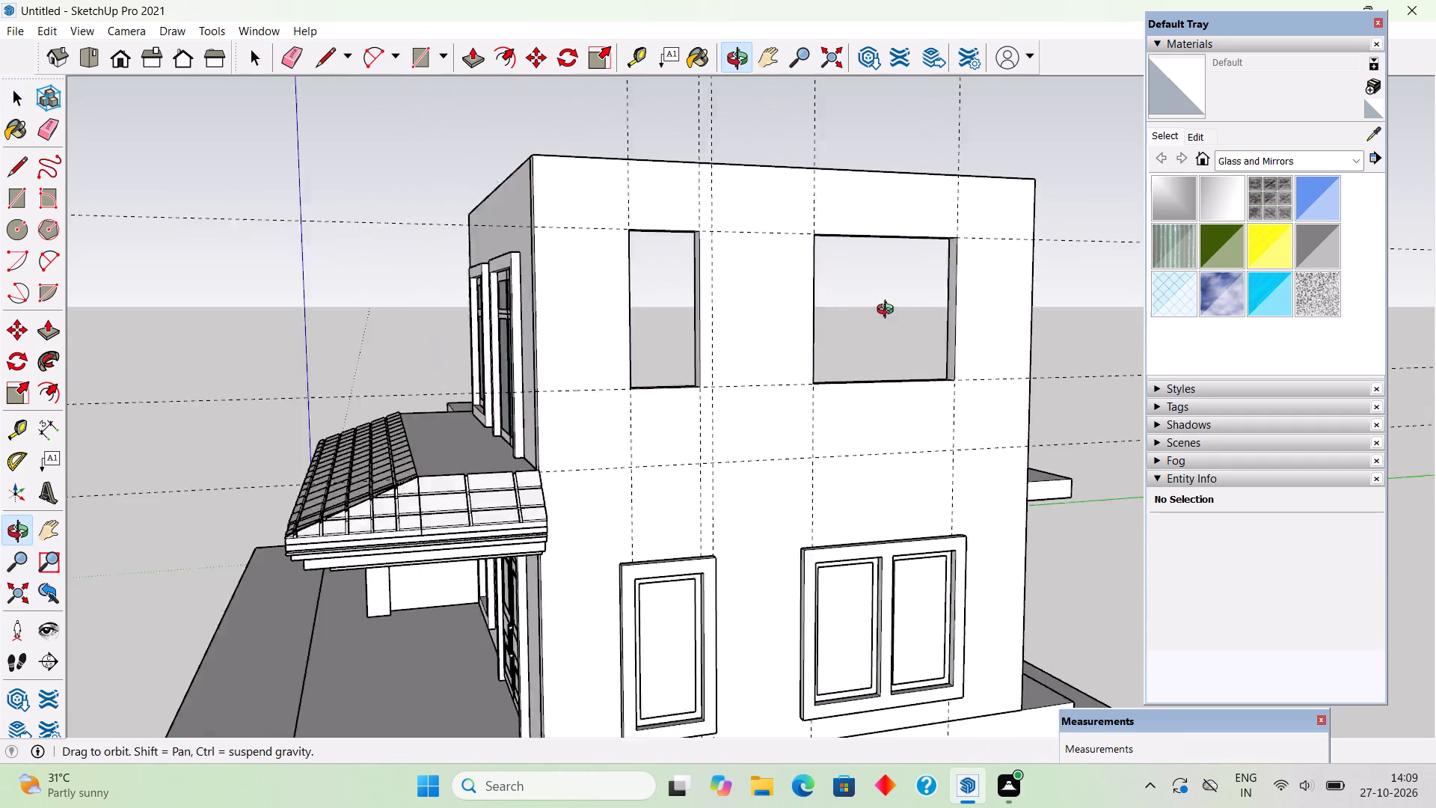
{"action": "middle_click_drag", "start_coordinate": [889, 311], "coordinate": [186, 299]}
{"action": "scroll", "coordinate": [329, 299], "scroll_direction": "down", "scroll_amount": 1}
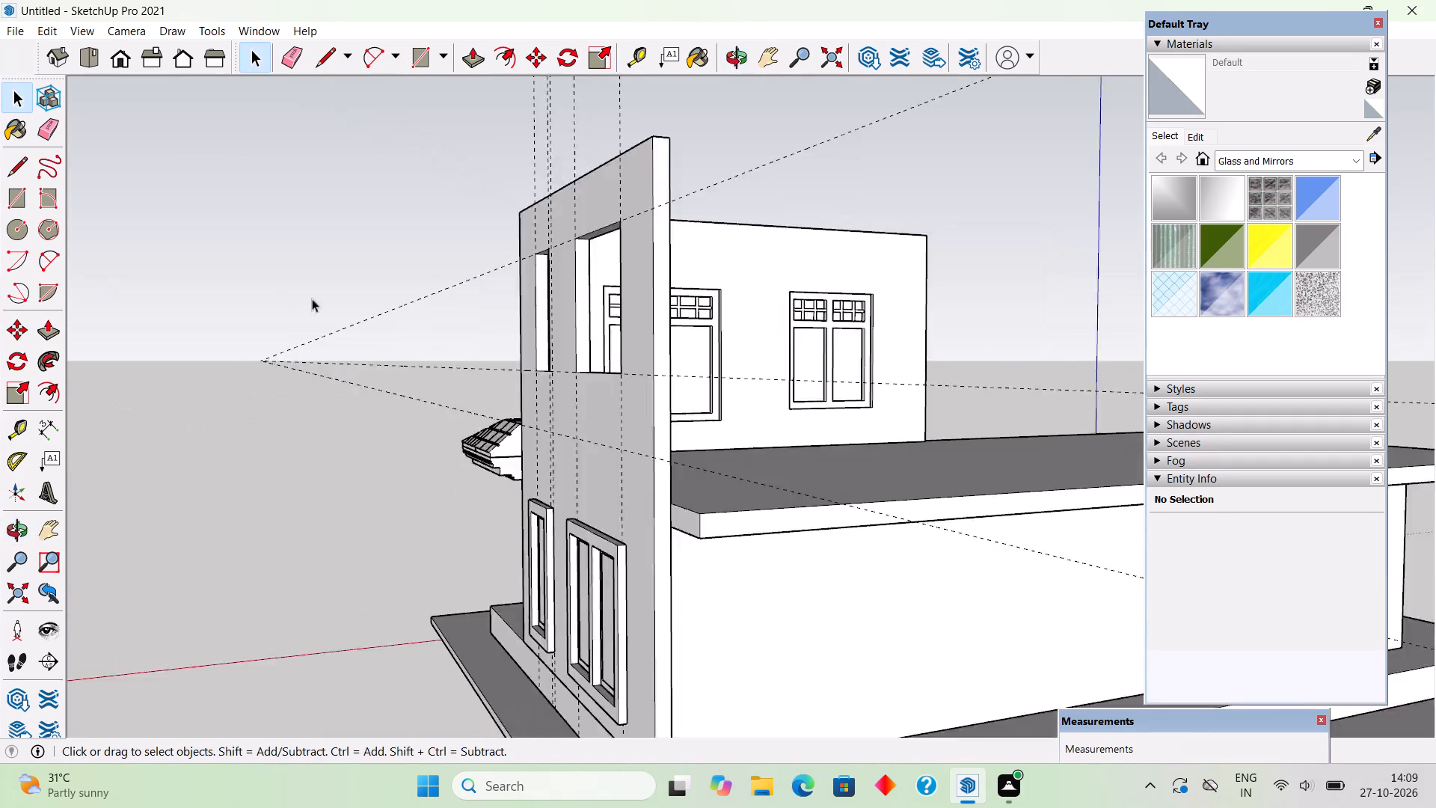
{"action": "scroll", "coordinate": [312, 299], "scroll_direction": "down", "scroll_amount": 2}
{"action": "scroll", "coordinate": [664, 361], "scroll_direction": "down", "scroll_amount": 4}
{"action": "middle_click_drag", "start_coordinate": [644, 392], "coordinate": [1043, 527]}
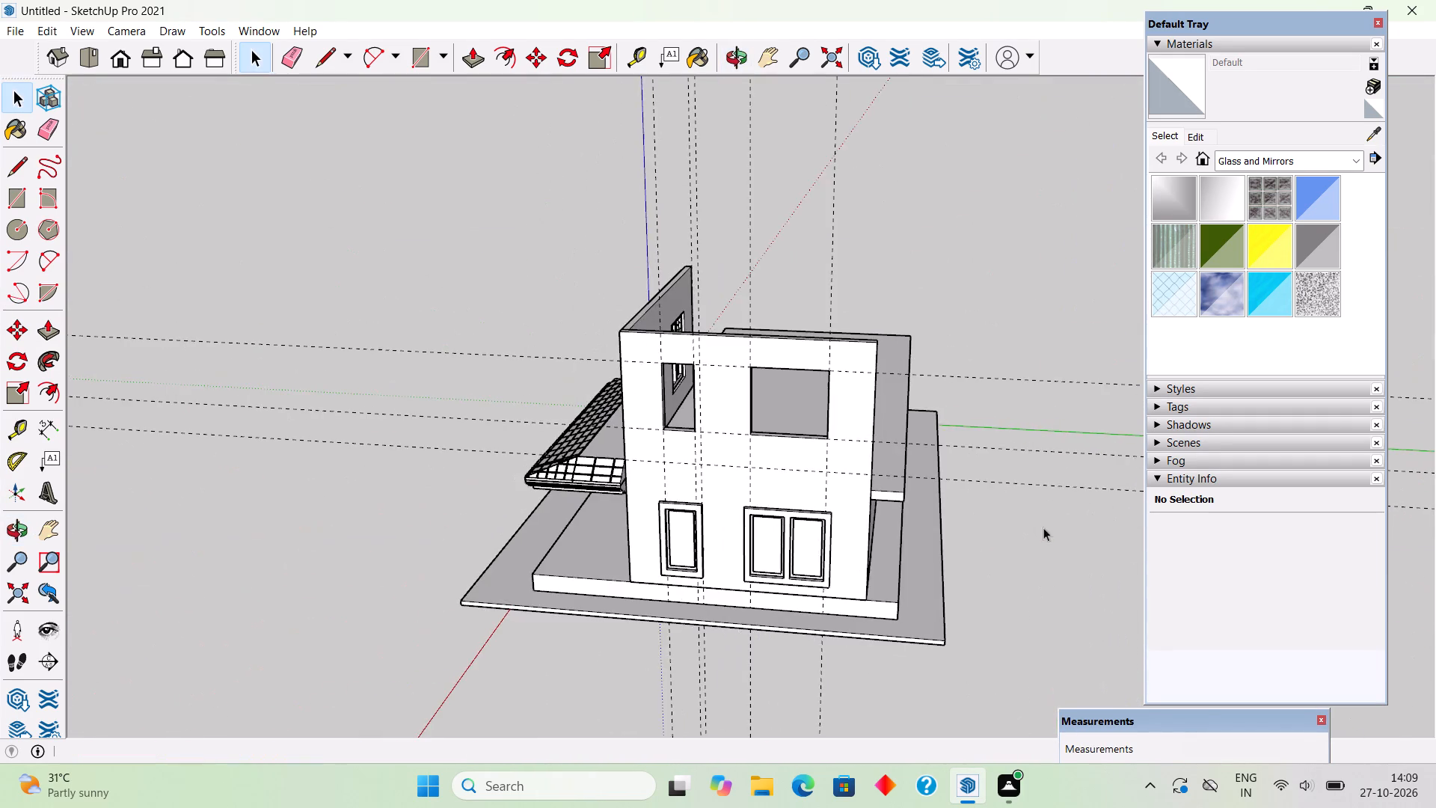
{"action": "middle_click_drag", "start_coordinate": [1043, 527], "coordinate": [1054, 531]}
{"action": "middle_click_drag", "start_coordinate": [759, 509], "coordinate": [1074, 468]}
{"action": "scroll", "coordinate": [779, 376], "scroll_direction": "up", "scroll_amount": 3}
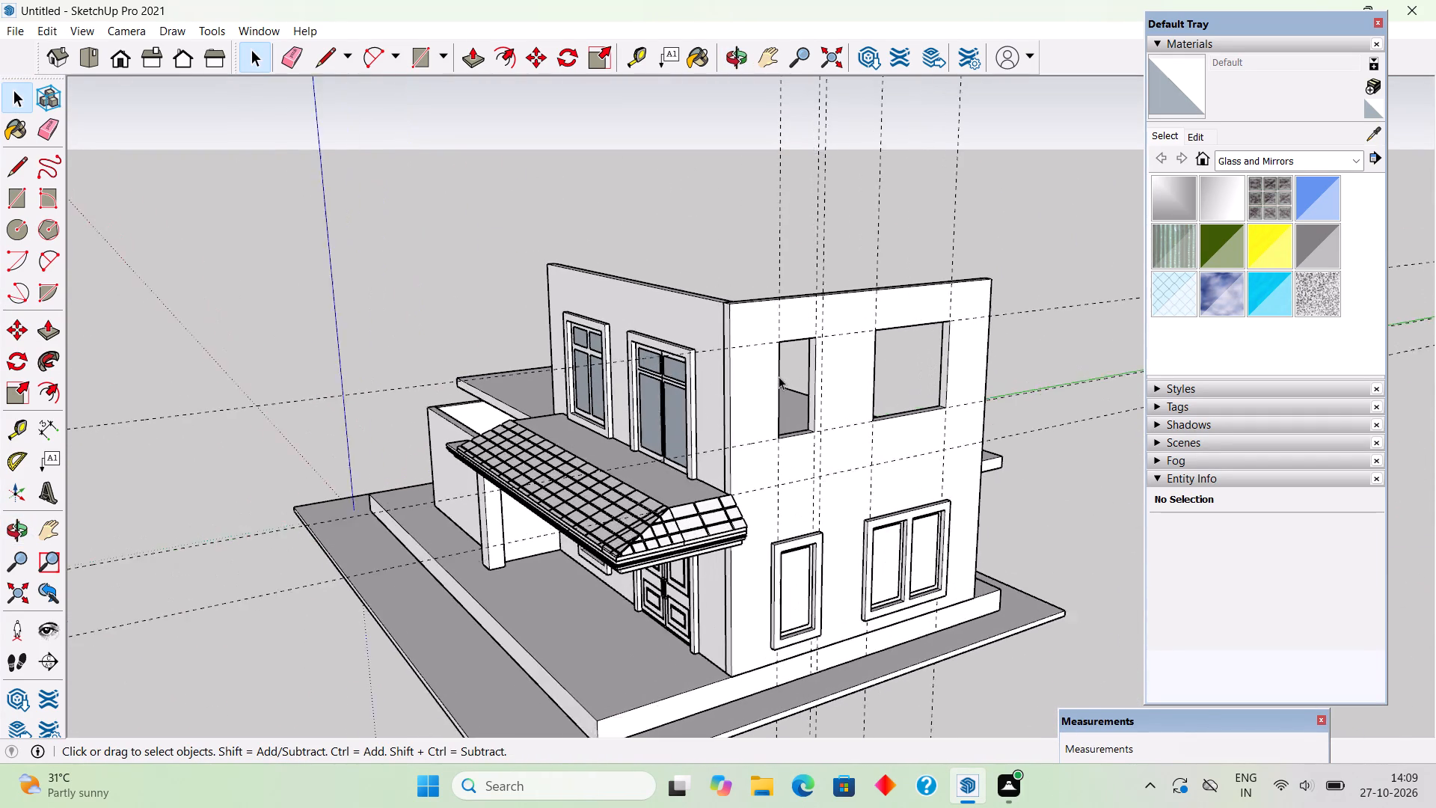
{"action": "scroll", "coordinate": [779, 376], "scroll_direction": "up", "scroll_amount": 1}
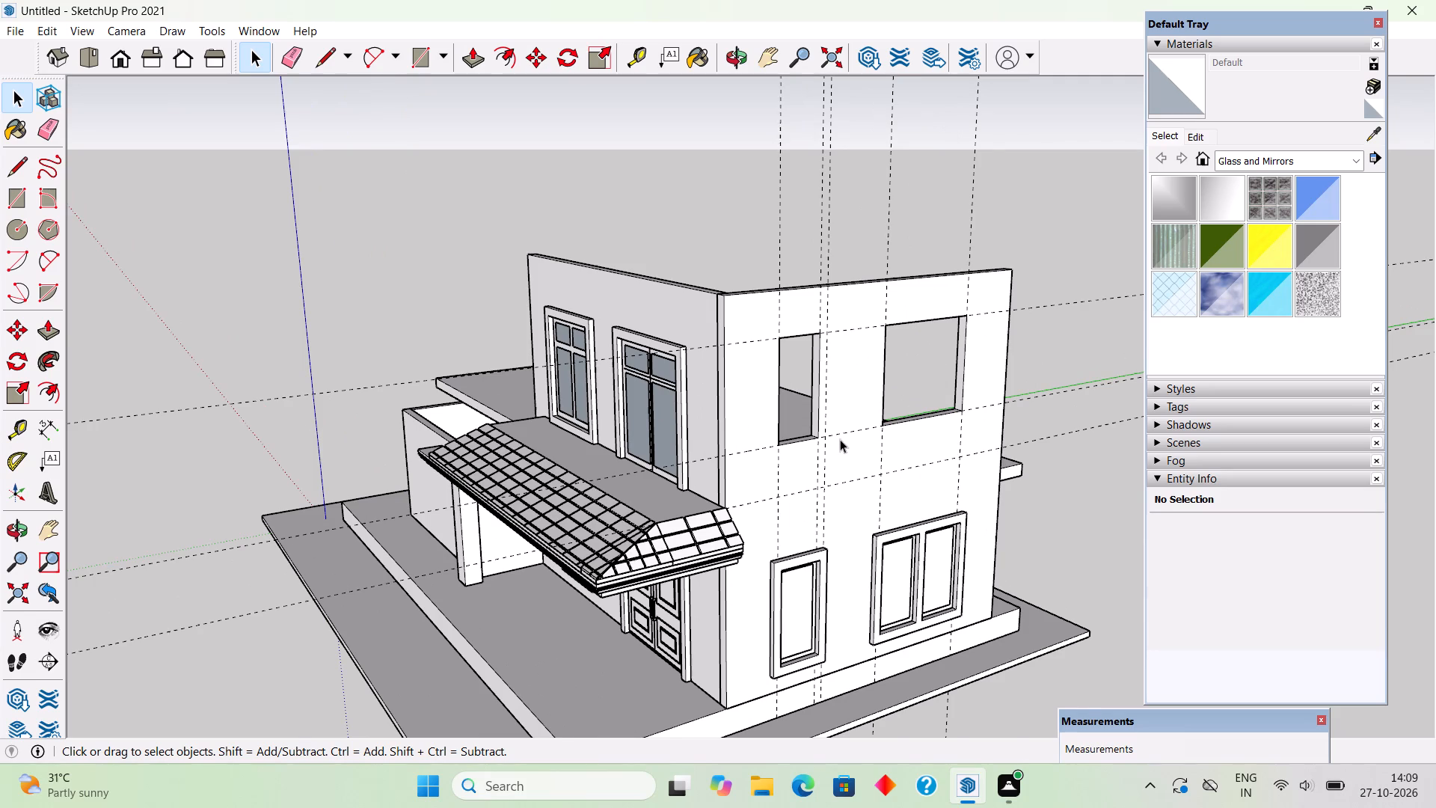
{"action": "scroll", "coordinate": [840, 439], "scroll_direction": "up", "scroll_amount": 4}
{"action": "middle_click_drag", "start_coordinate": [840, 439], "coordinate": [753, 448]}
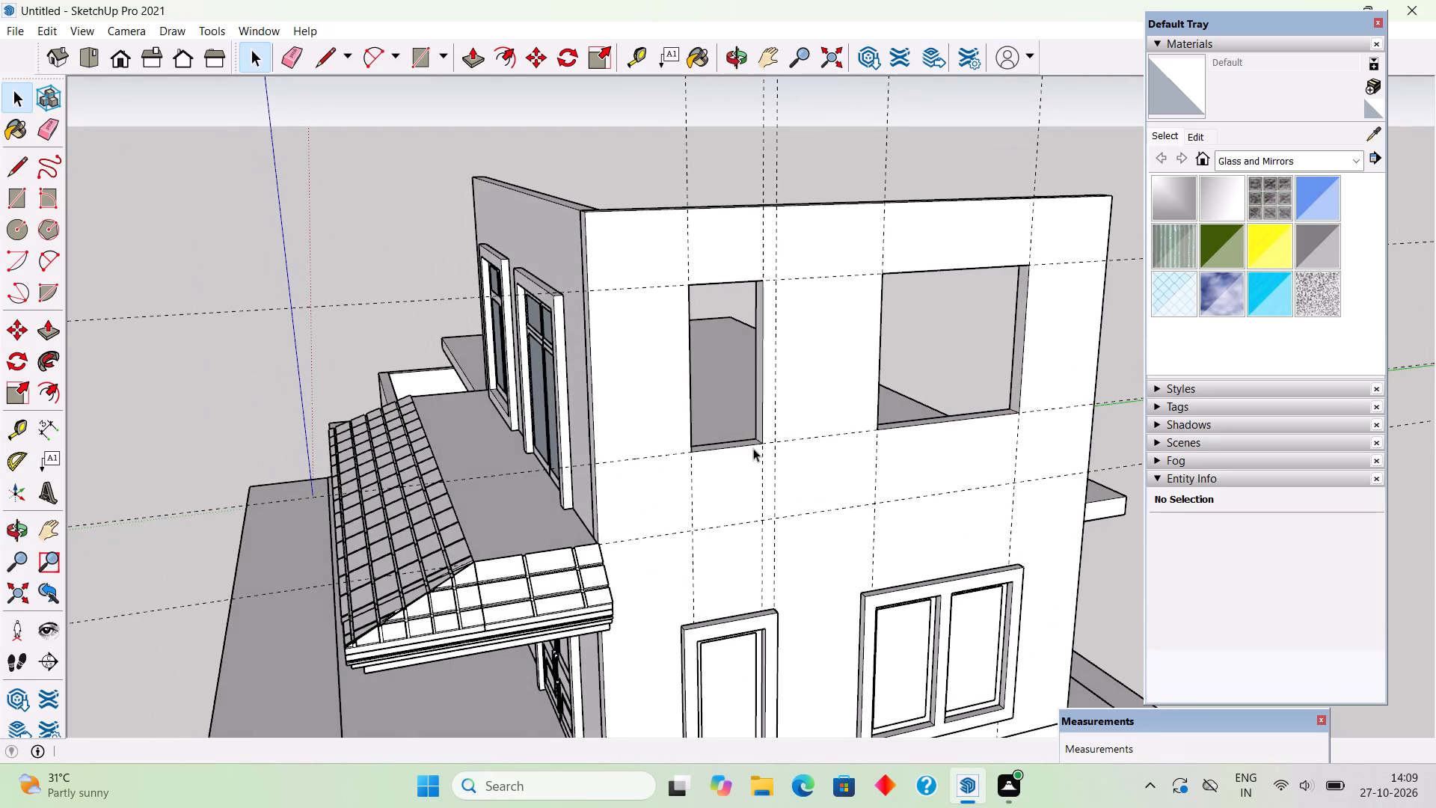
{"action": "middle_click_drag", "start_coordinate": [710, 385], "coordinate": [814, 302]}
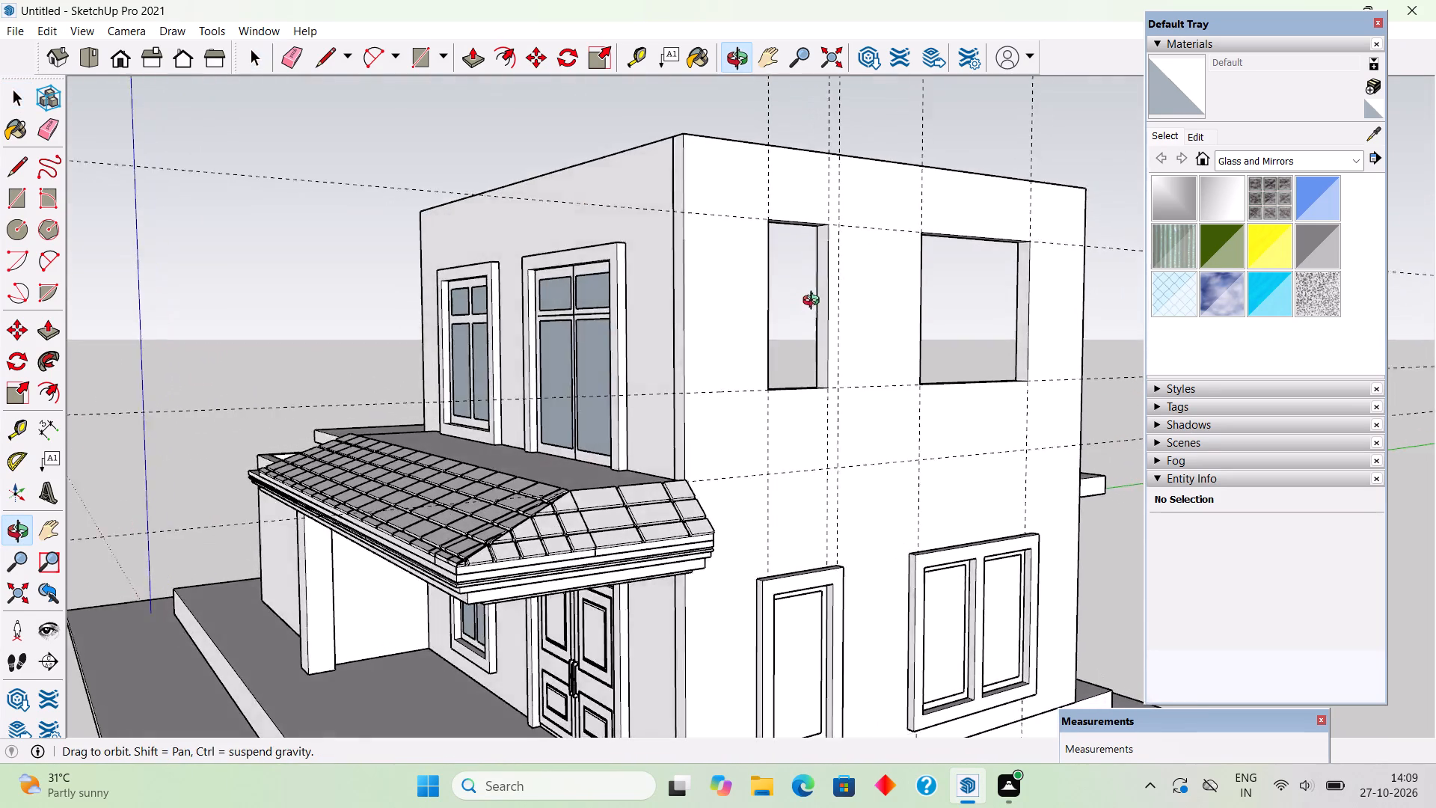
{"action": "middle_click_drag", "start_coordinate": [814, 302], "coordinate": [953, 389]}
{"action": "scroll", "coordinate": [953, 389], "scroll_direction": "down", "scroll_amount": 2}
{"action": "middle_click_drag", "start_coordinate": [935, 381], "coordinate": [933, 355]}
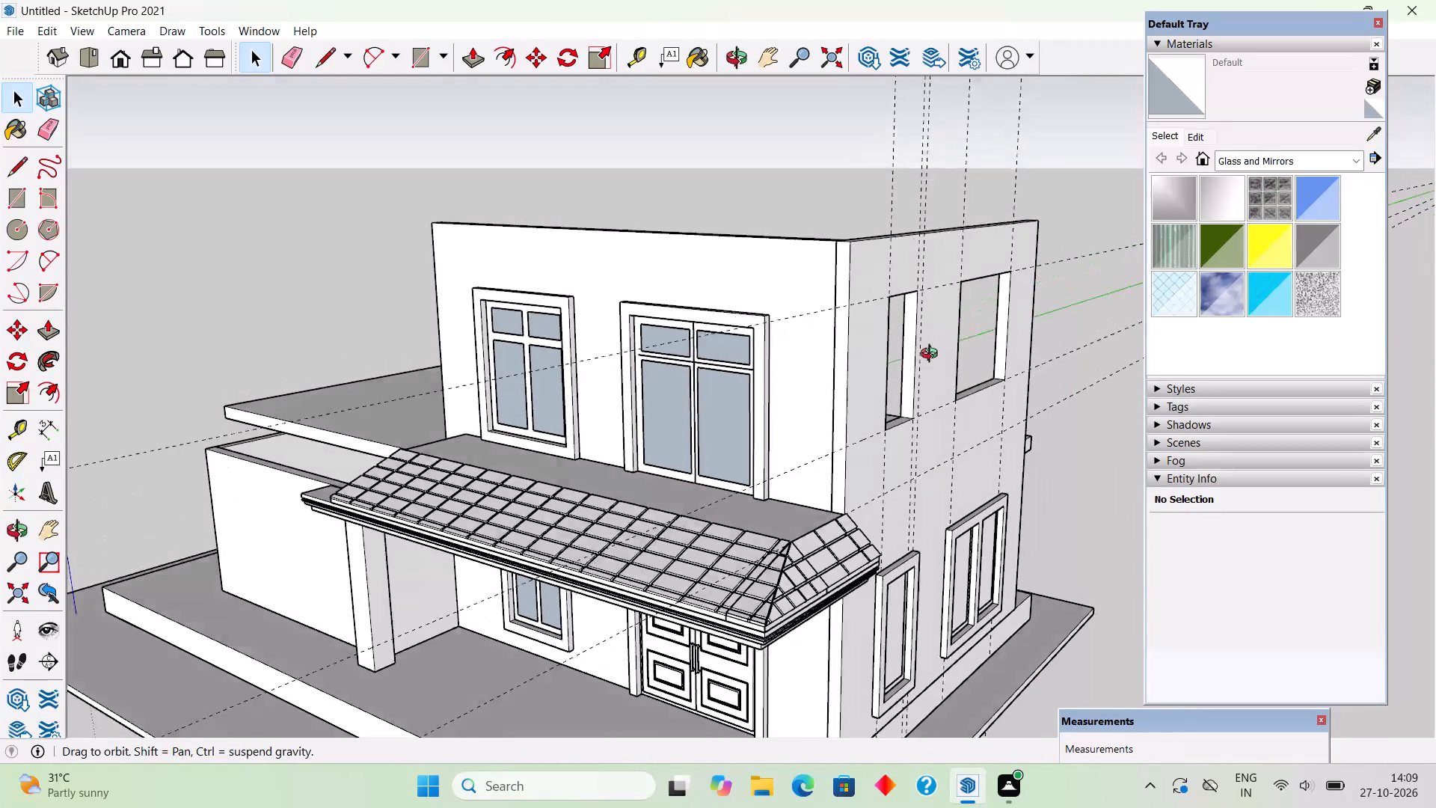
{"action": "middle_click_drag", "start_coordinate": [933, 355], "coordinate": [919, 337]}
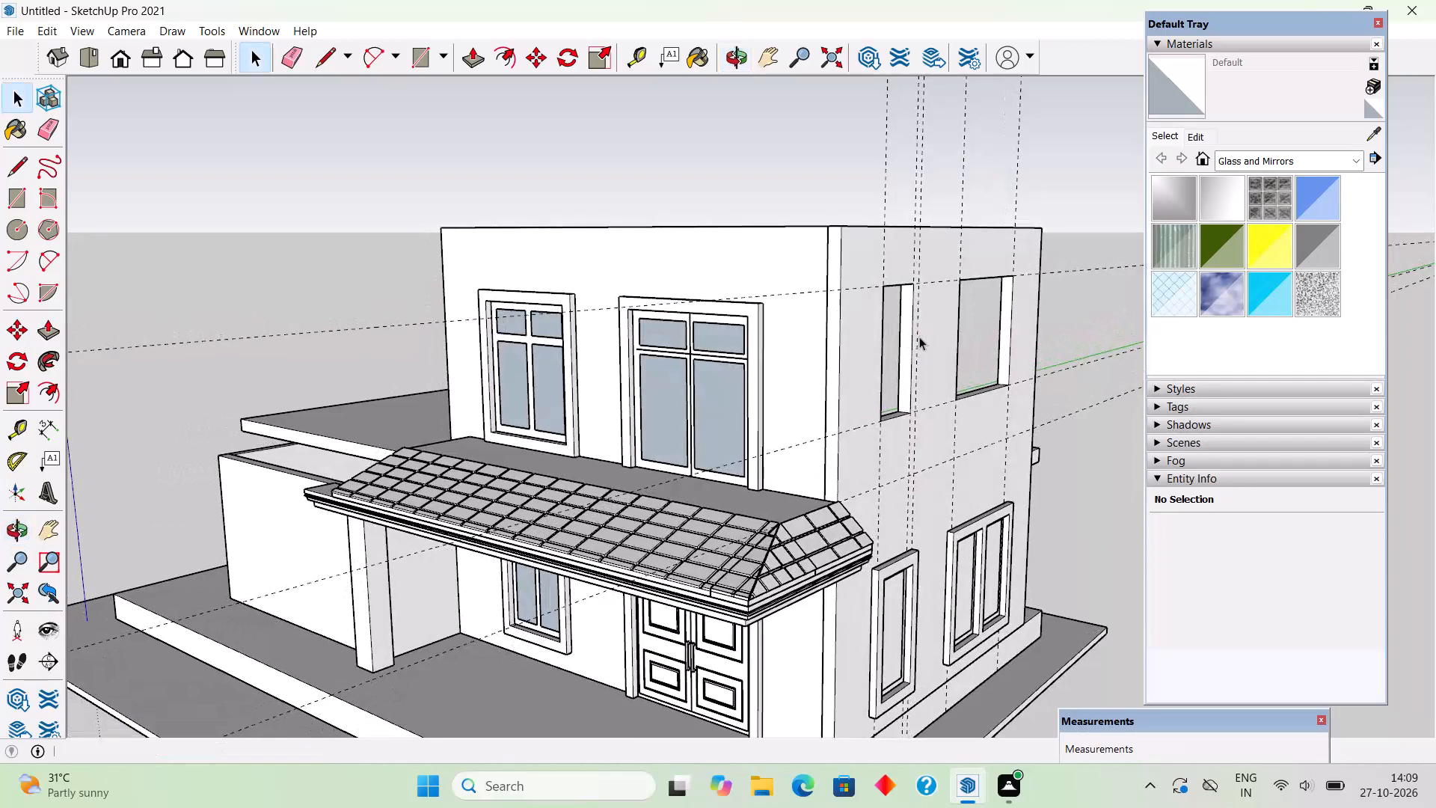
Place a horizontal guide on the front wall, offset from its base at the porch roof slab to the top of the upper double door's frame.
{"action": "middle_click_drag", "start_coordinate": [886, 365], "coordinate": [1082, 313]}
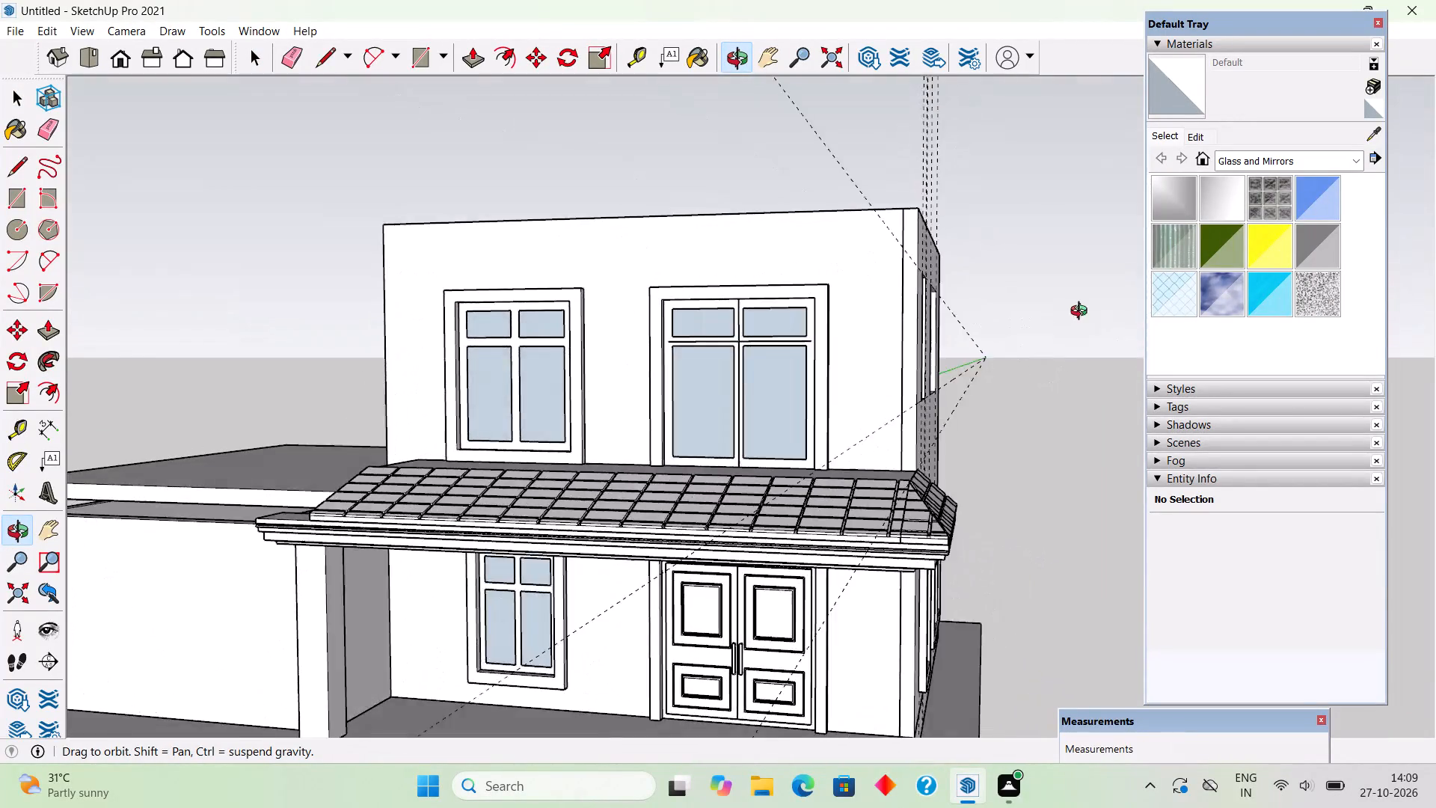
{"action": "middle_click_drag", "start_coordinate": [1082, 313], "coordinate": [1148, 372]}
{"action": "key", "text": "t"}
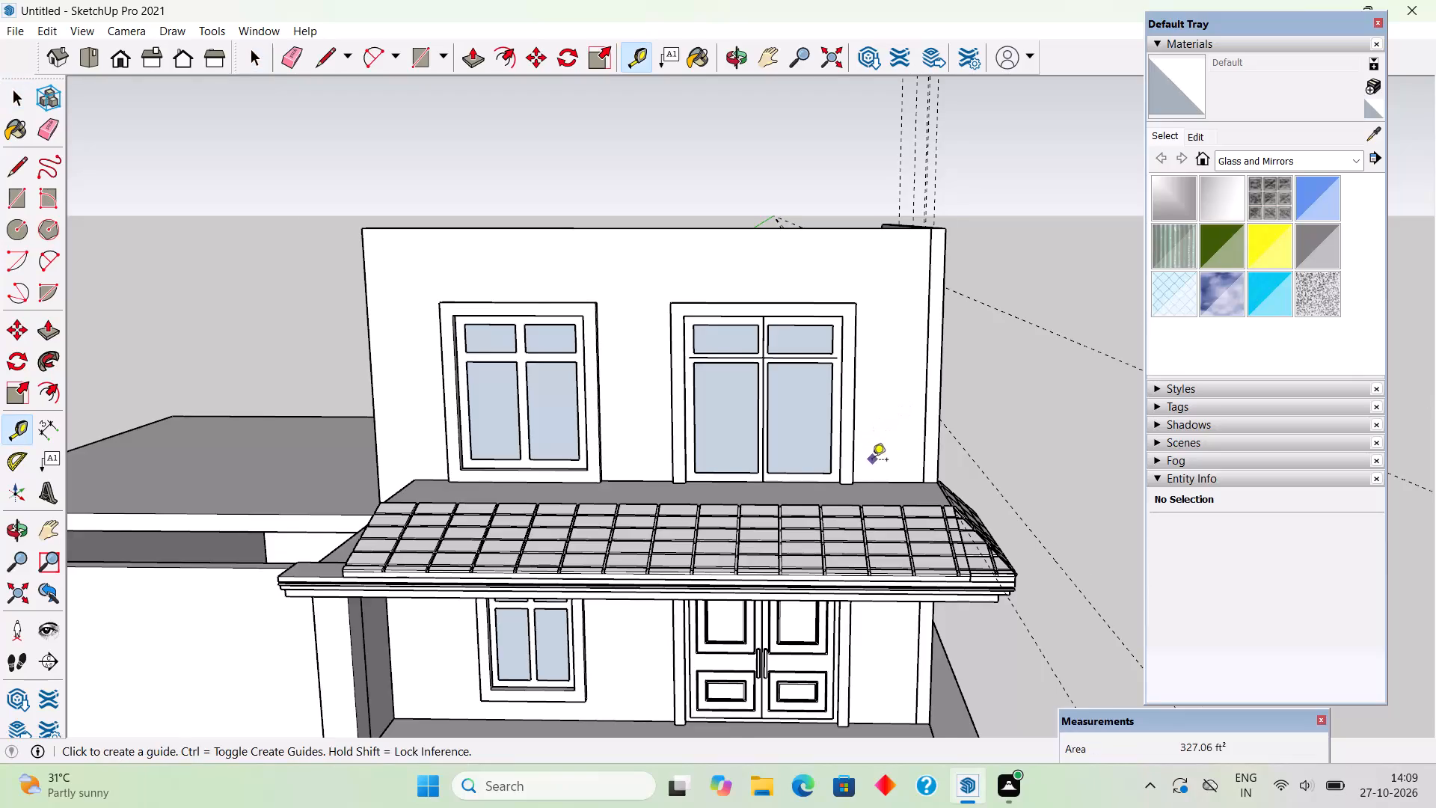
{"action": "scroll", "coordinate": [872, 462], "scroll_direction": "up", "scroll_amount": 2}
{"action": "left_click", "coordinate": [866, 487]}
{"action": "middle_click_drag", "start_coordinate": [847, 196], "coordinate": [770, 391]}
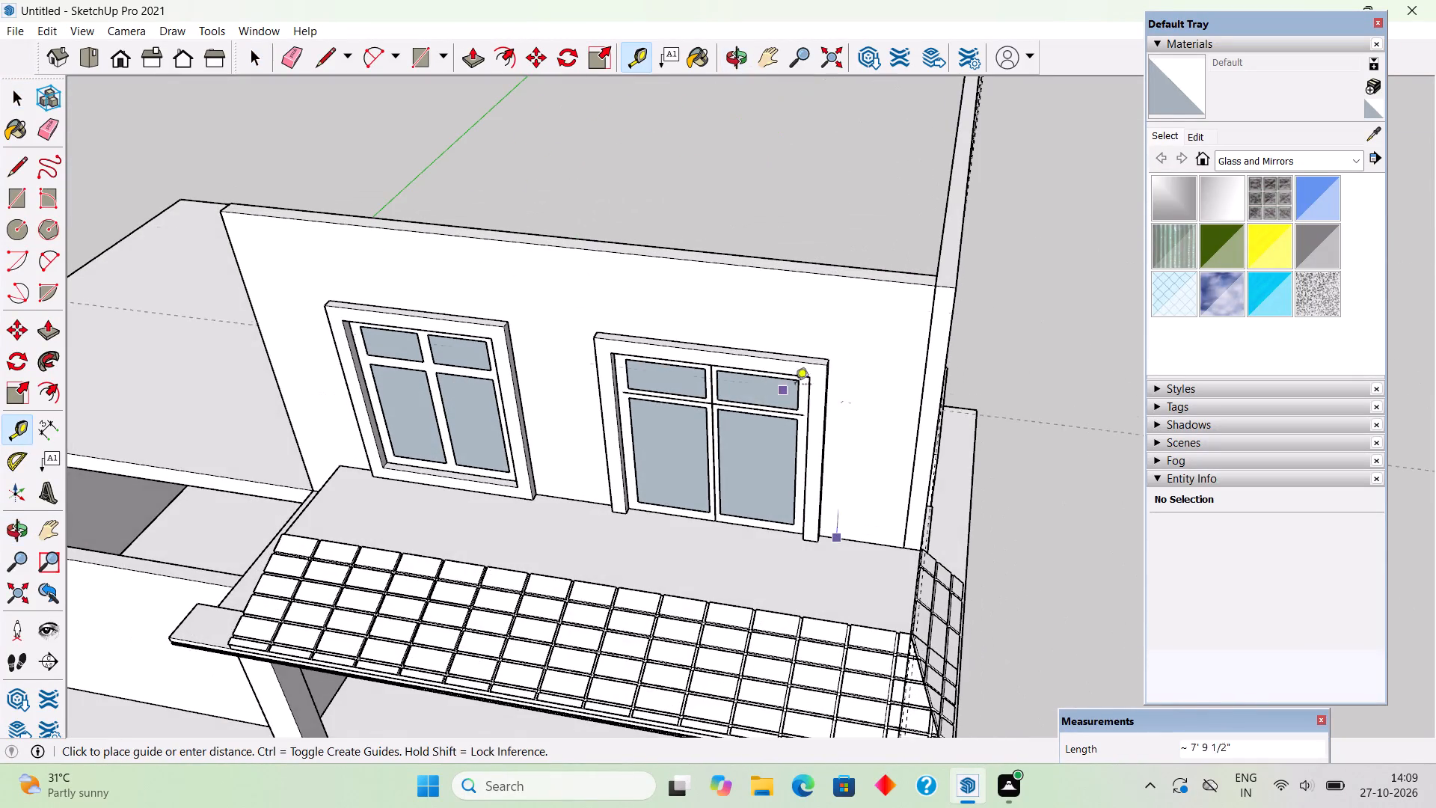
{"action": "scroll", "coordinate": [806, 373], "scroll_direction": "up", "scroll_amount": 2}
{"action": "left_click", "coordinate": [815, 355]}
Place a horizontal guide on the side wall, offset from the floor-level guide up to the front door-frame guide at the corner.
{"action": "middle_click_drag", "start_coordinate": [992, 423], "coordinate": [845, 232]}
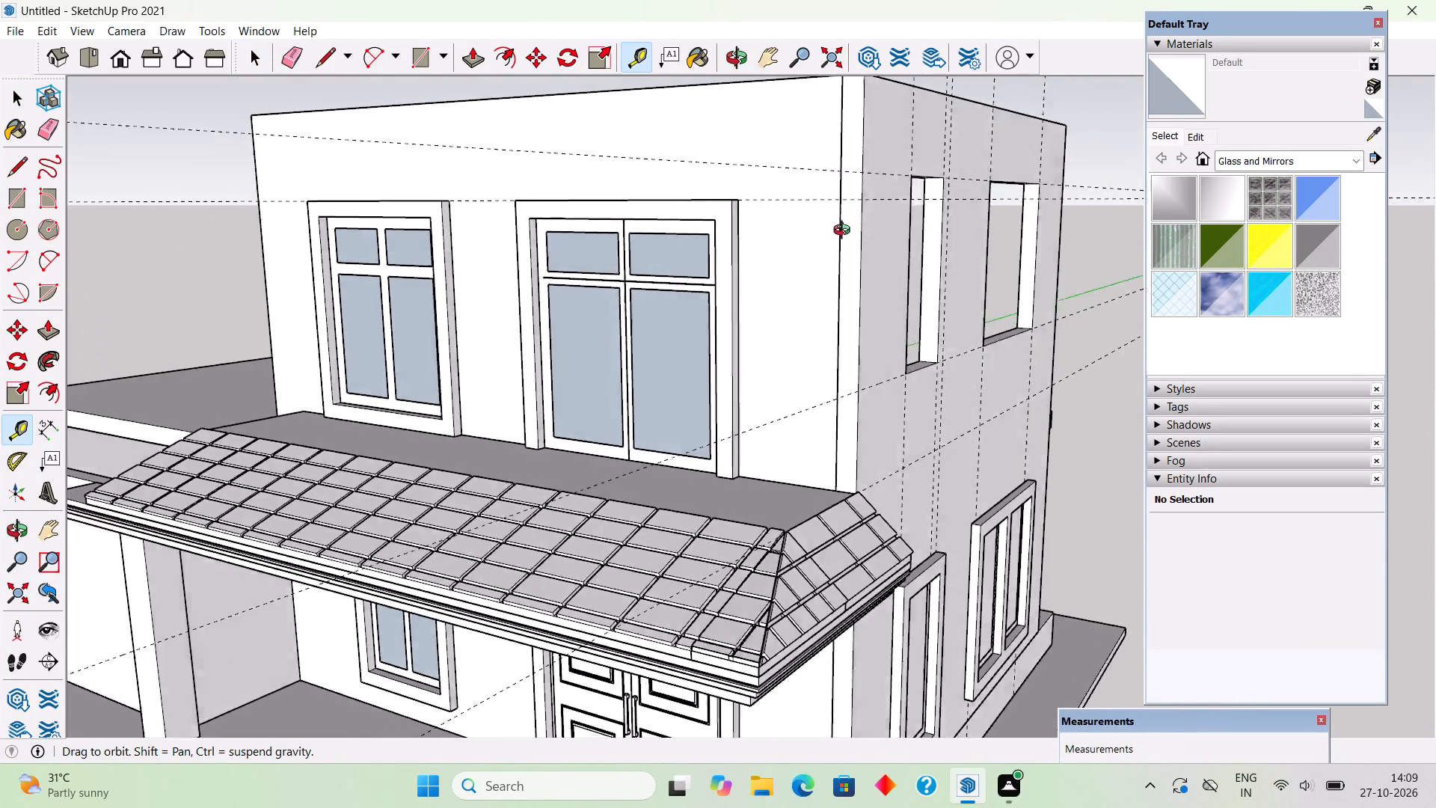
{"action": "middle_click_drag", "start_coordinate": [845, 232], "coordinate": [651, 243]}
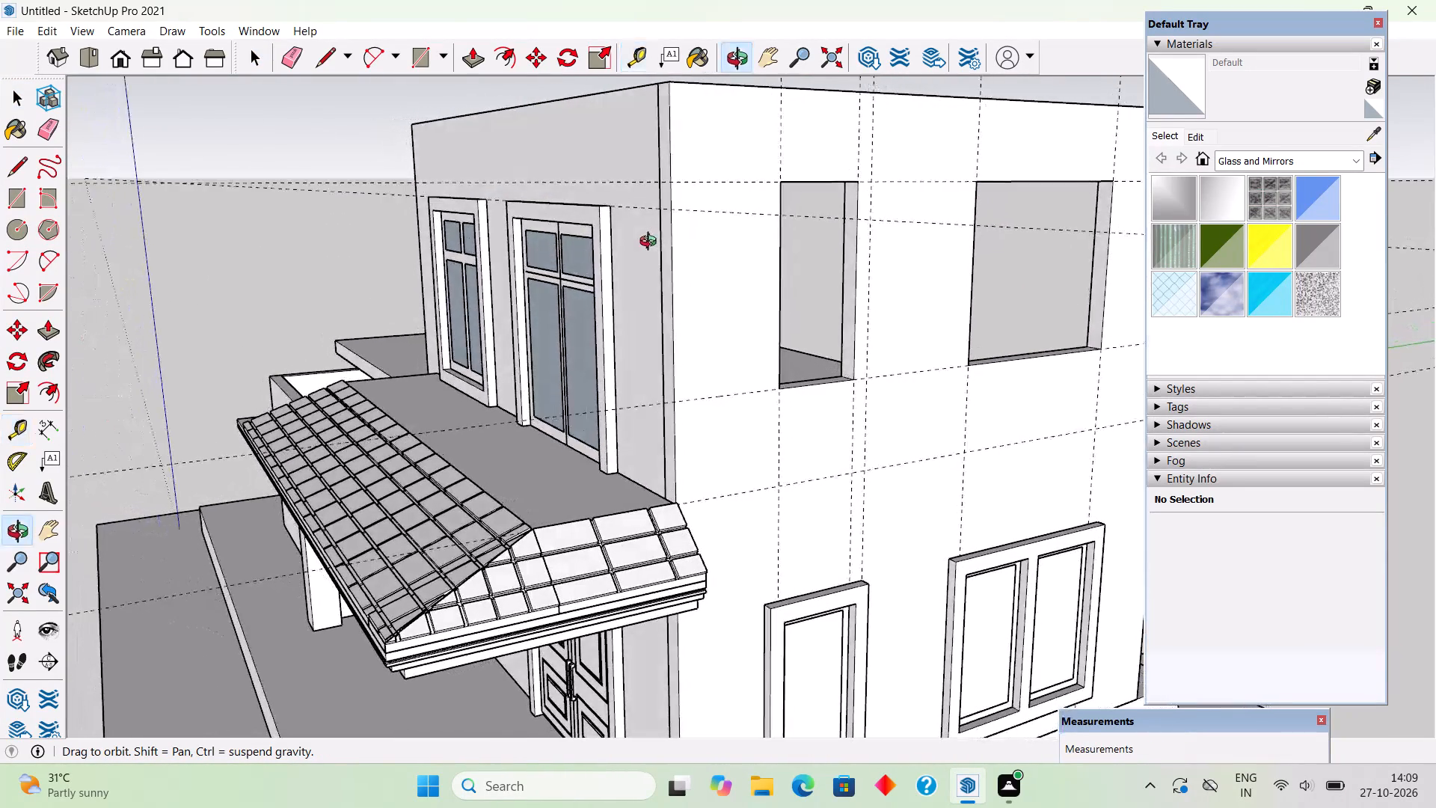
{"action": "middle_click_drag", "start_coordinate": [651, 243], "coordinate": [651, 248]}
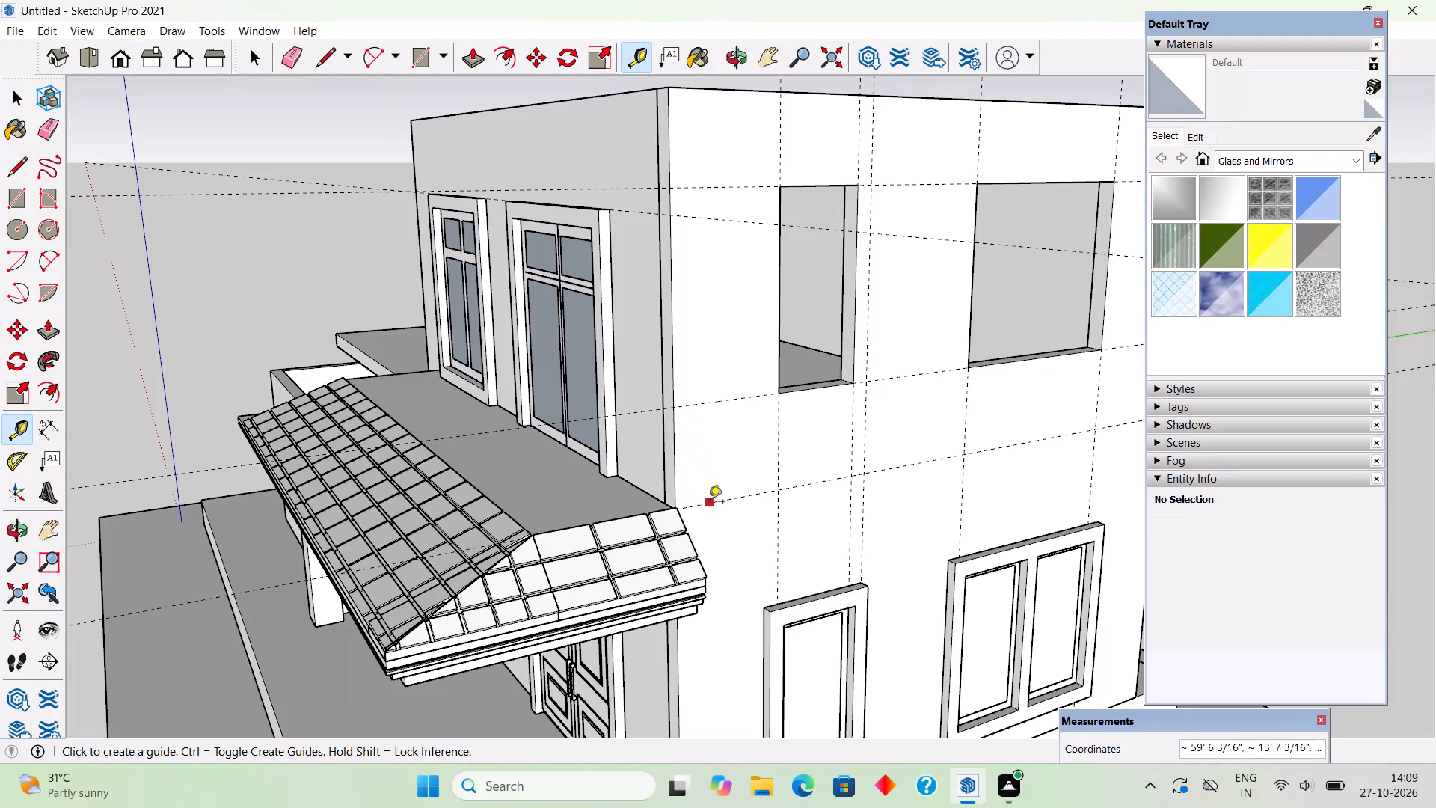
{"action": "left_click", "coordinate": [708, 500]}
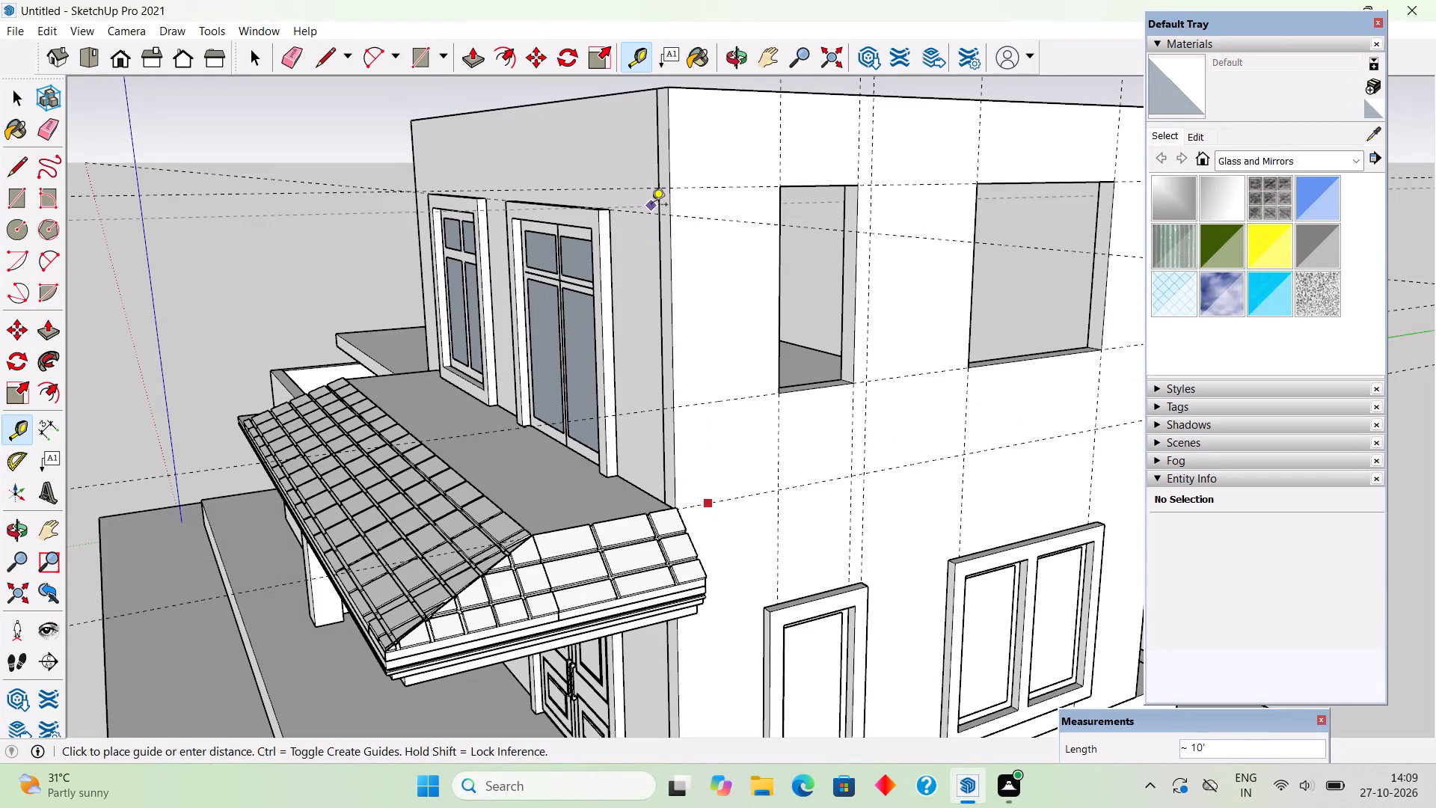
{"action": "left_click", "coordinate": [676, 216]}
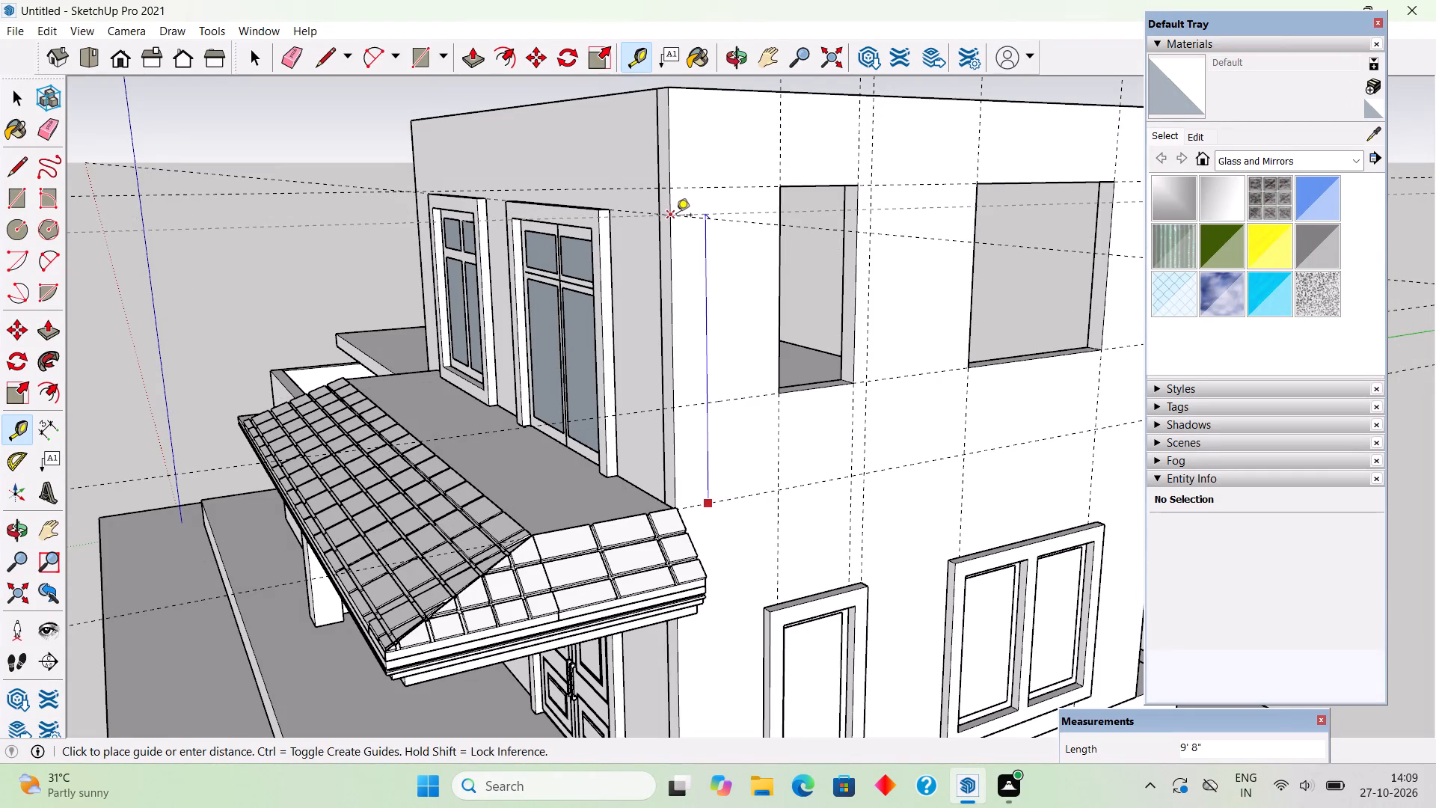
Measure the vertical distance from the new side-wall guide to the guide along the tops of the upper openings.
{"action": "left_click", "coordinate": [764, 209]}
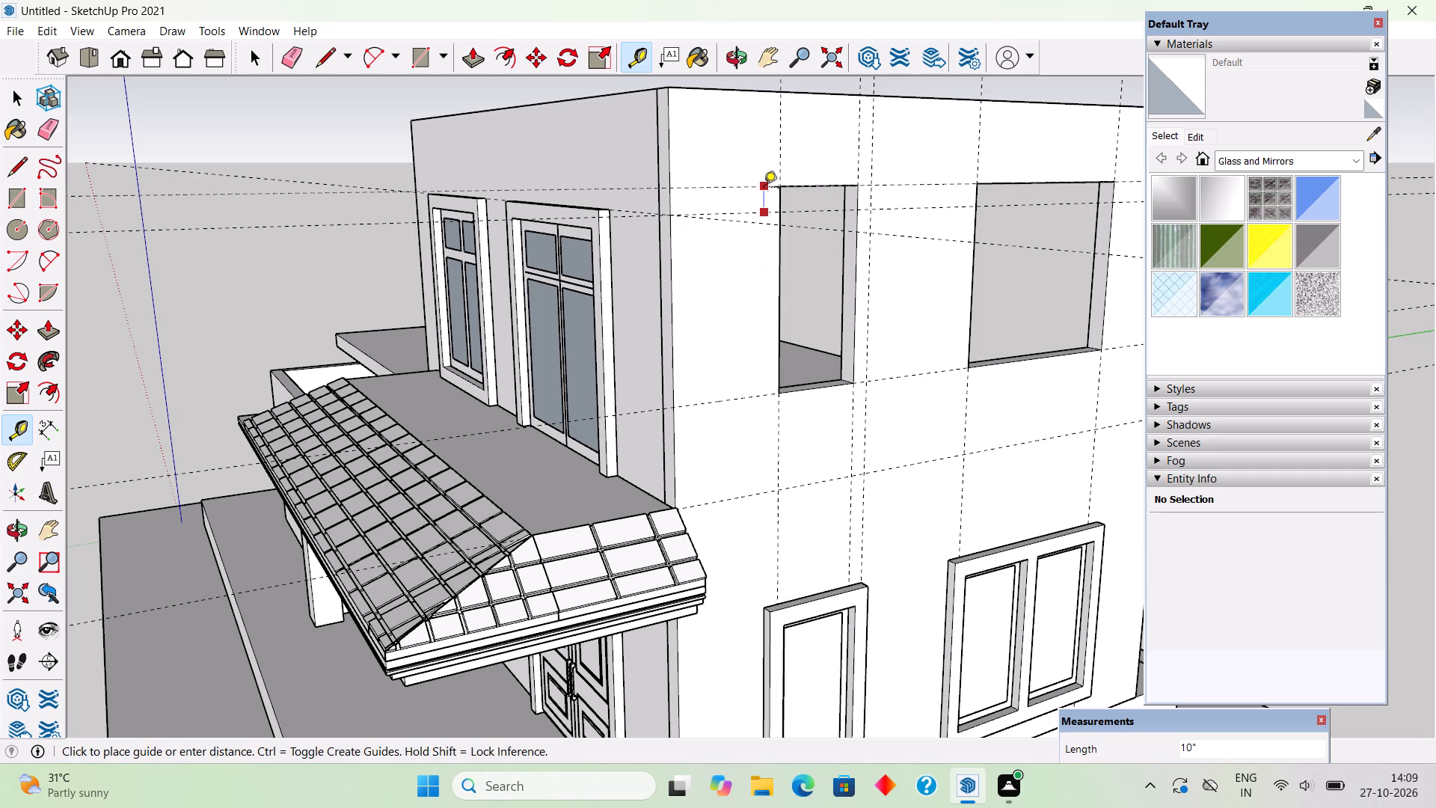
{"action": "key", "text": "space"}
Open the side wall for editing and lower the narrow upper opening's sill by 10" with Push/Pull.
{"action": "middle_click_drag", "start_coordinate": [838, 411], "coordinate": [852, 453]}
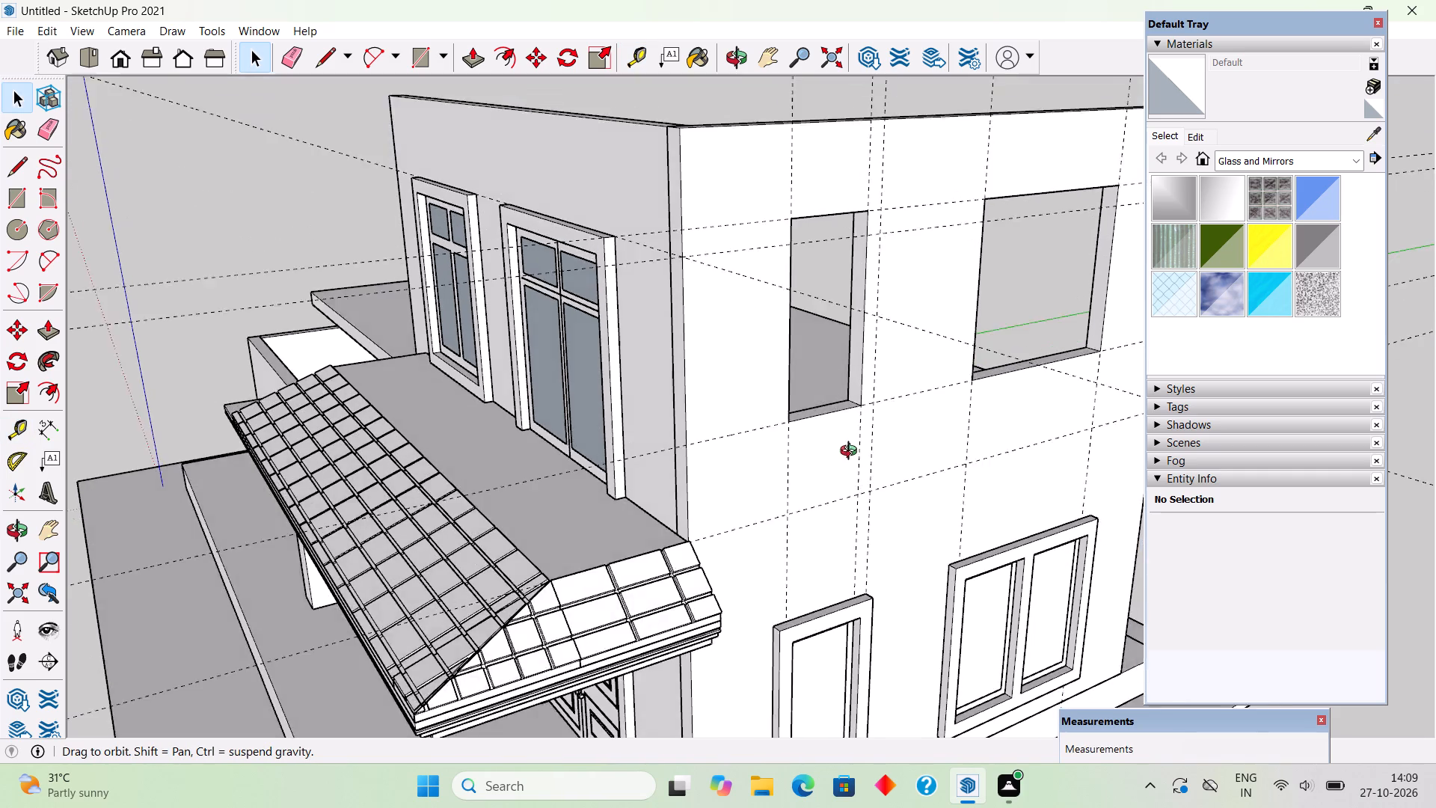
{"action": "middle_click_drag", "start_coordinate": [852, 453], "coordinate": [863, 535]}
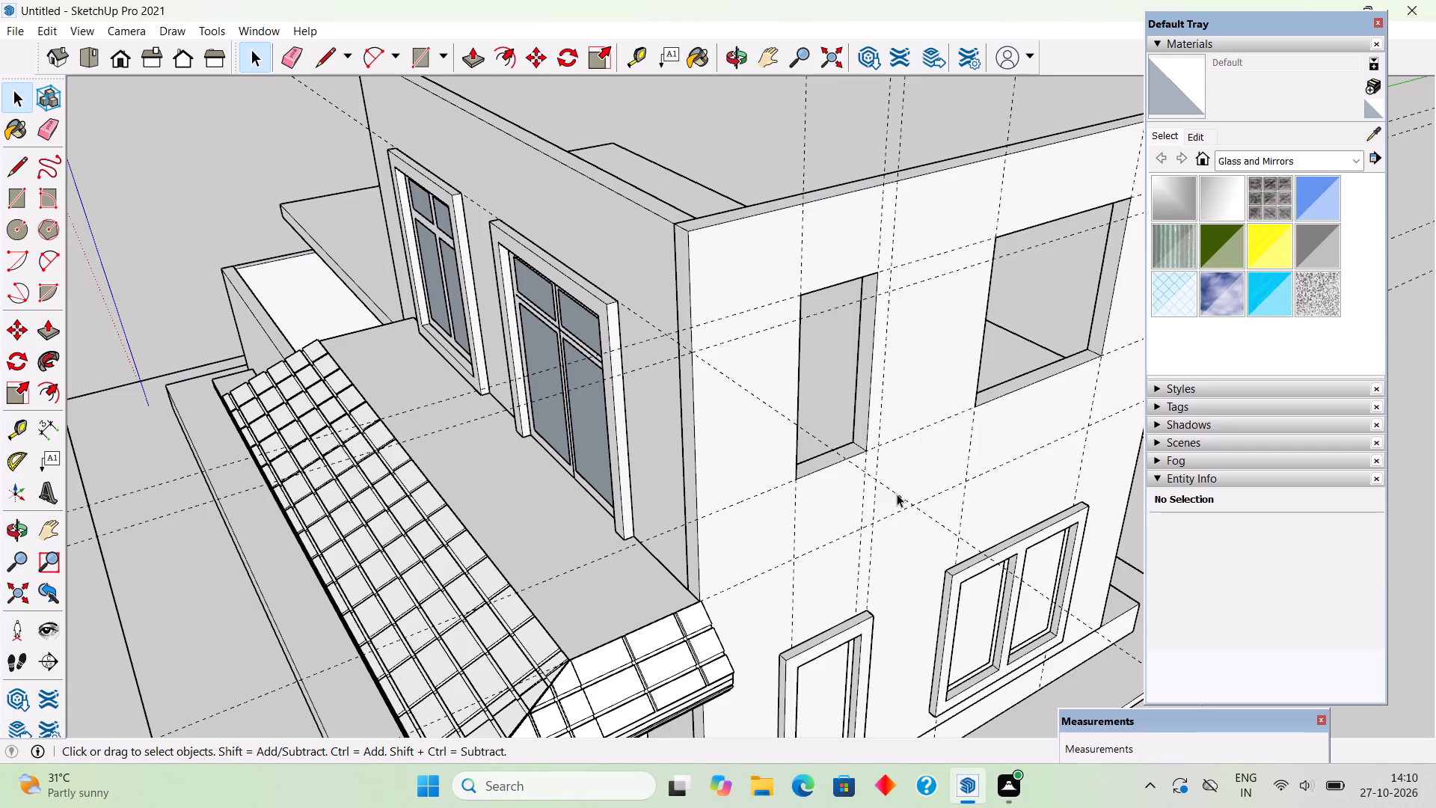
{"action": "scroll", "coordinate": [806, 549], "scroll_direction": "up", "scroll_amount": 2}
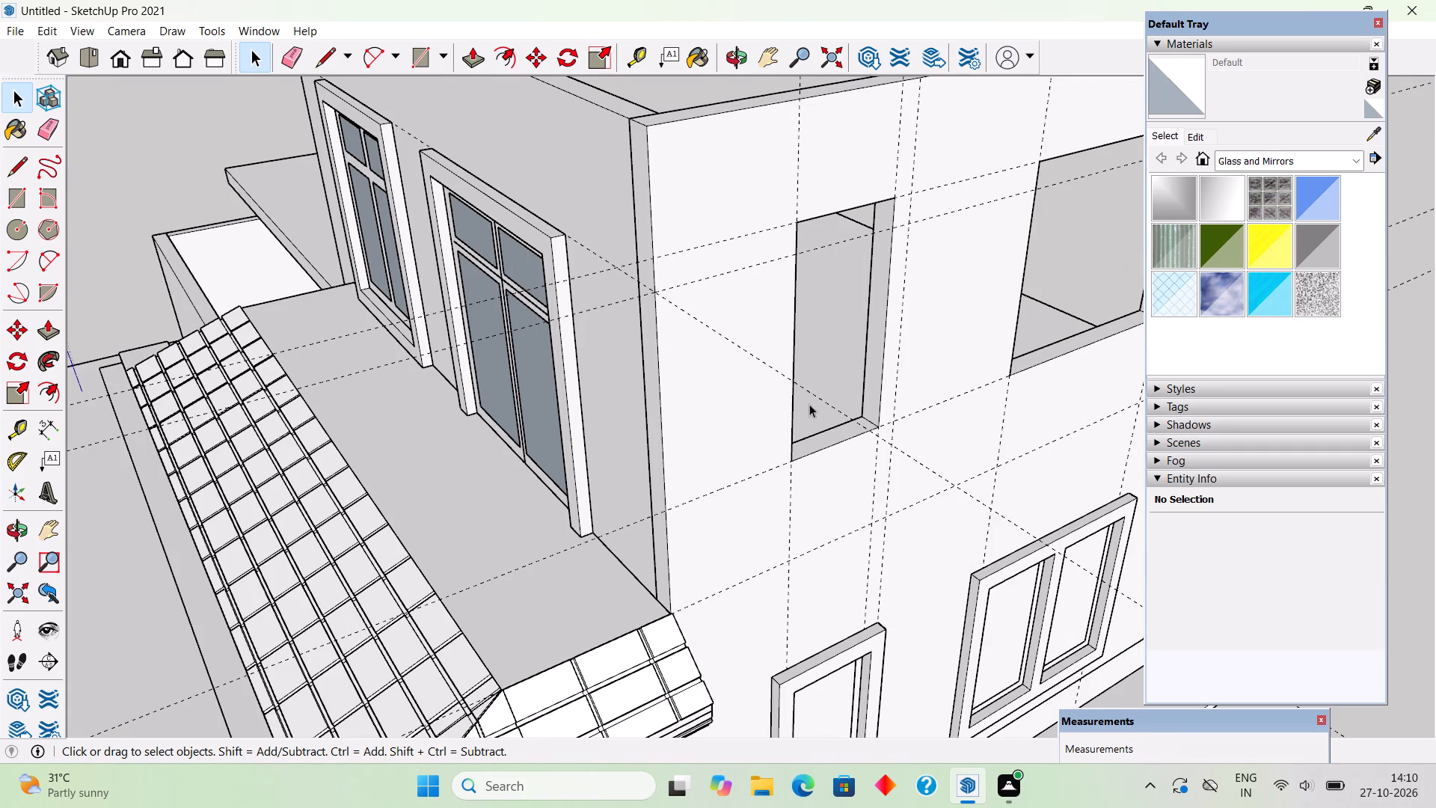
{"action": "middle_click_drag", "start_coordinate": [809, 404], "coordinate": [723, 504]}
{"action": "triple_click", "coordinate": [666, 495]}
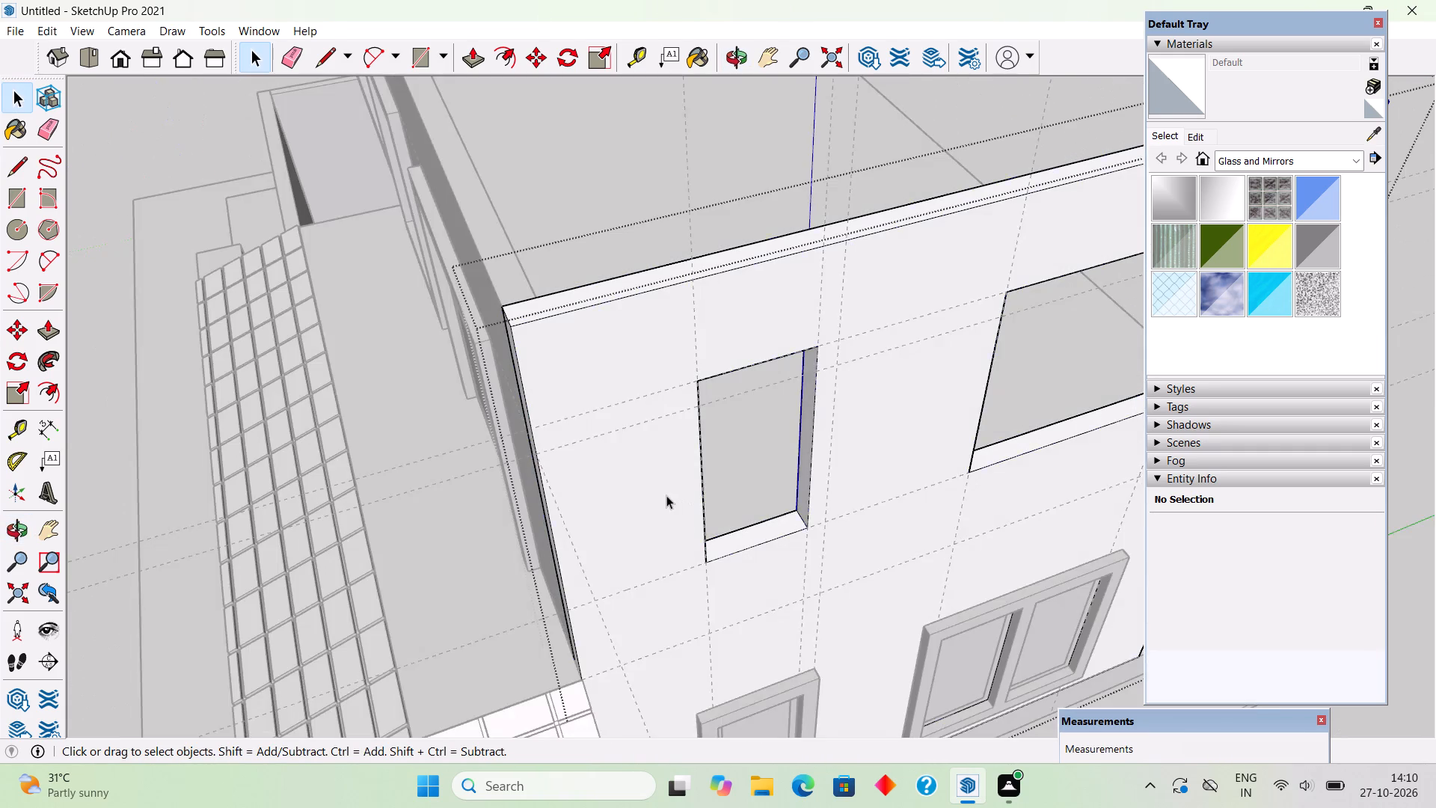
{"action": "scroll", "coordinate": [757, 484], "scroll_direction": "up", "scroll_amount": 4}
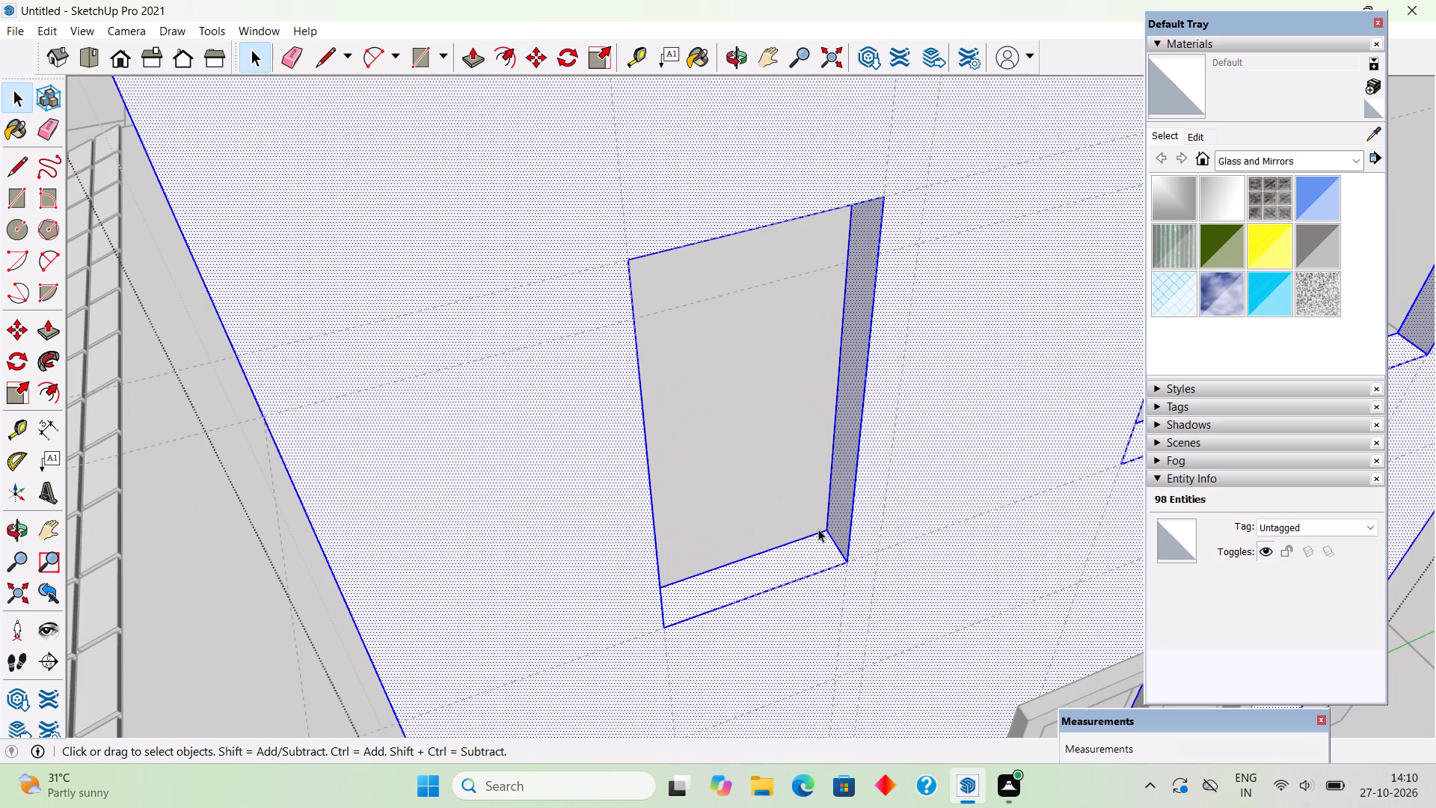
{"action": "key", "text": "p"}
{"action": "left_click", "coordinate": [823, 547]}
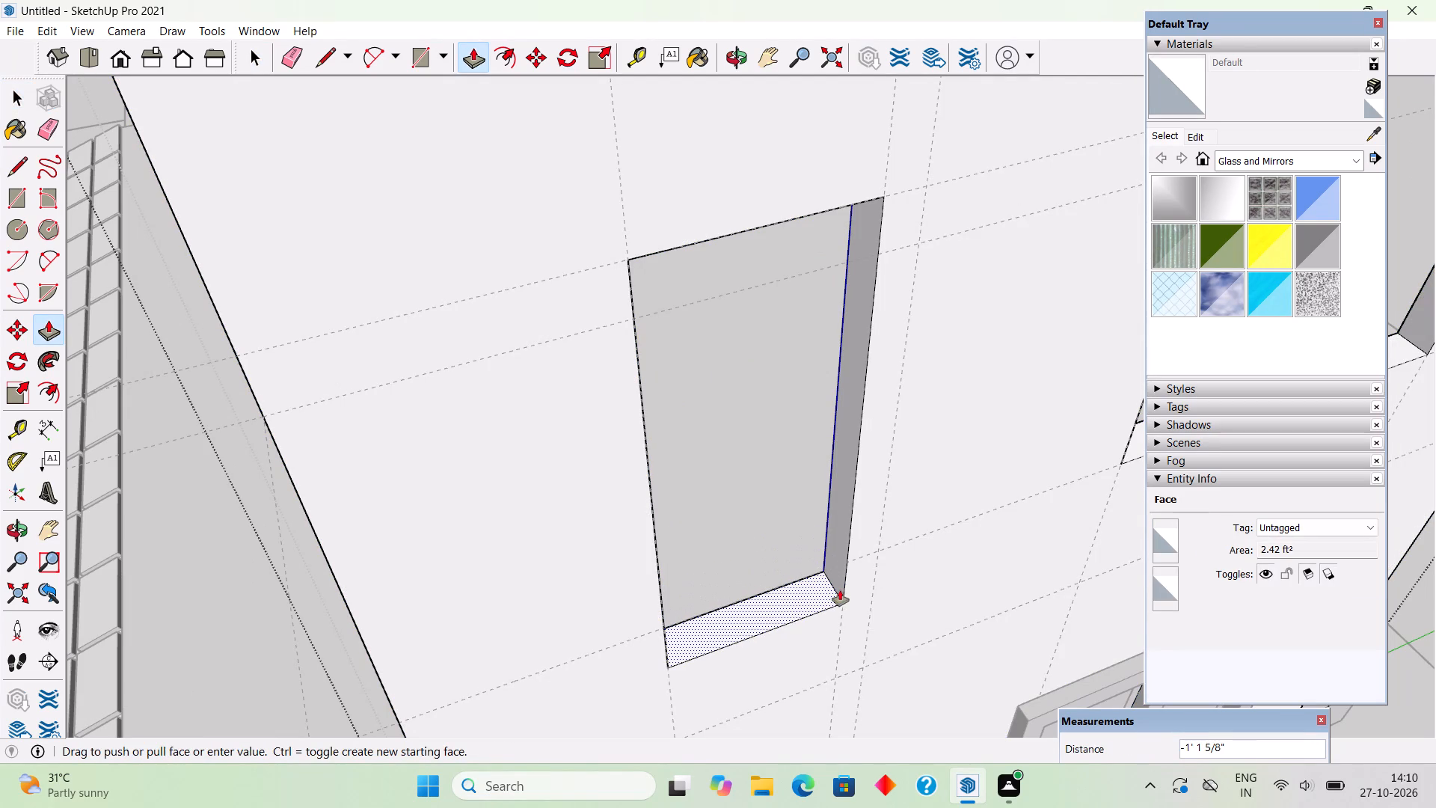
{"action": "type", "text": "10"}
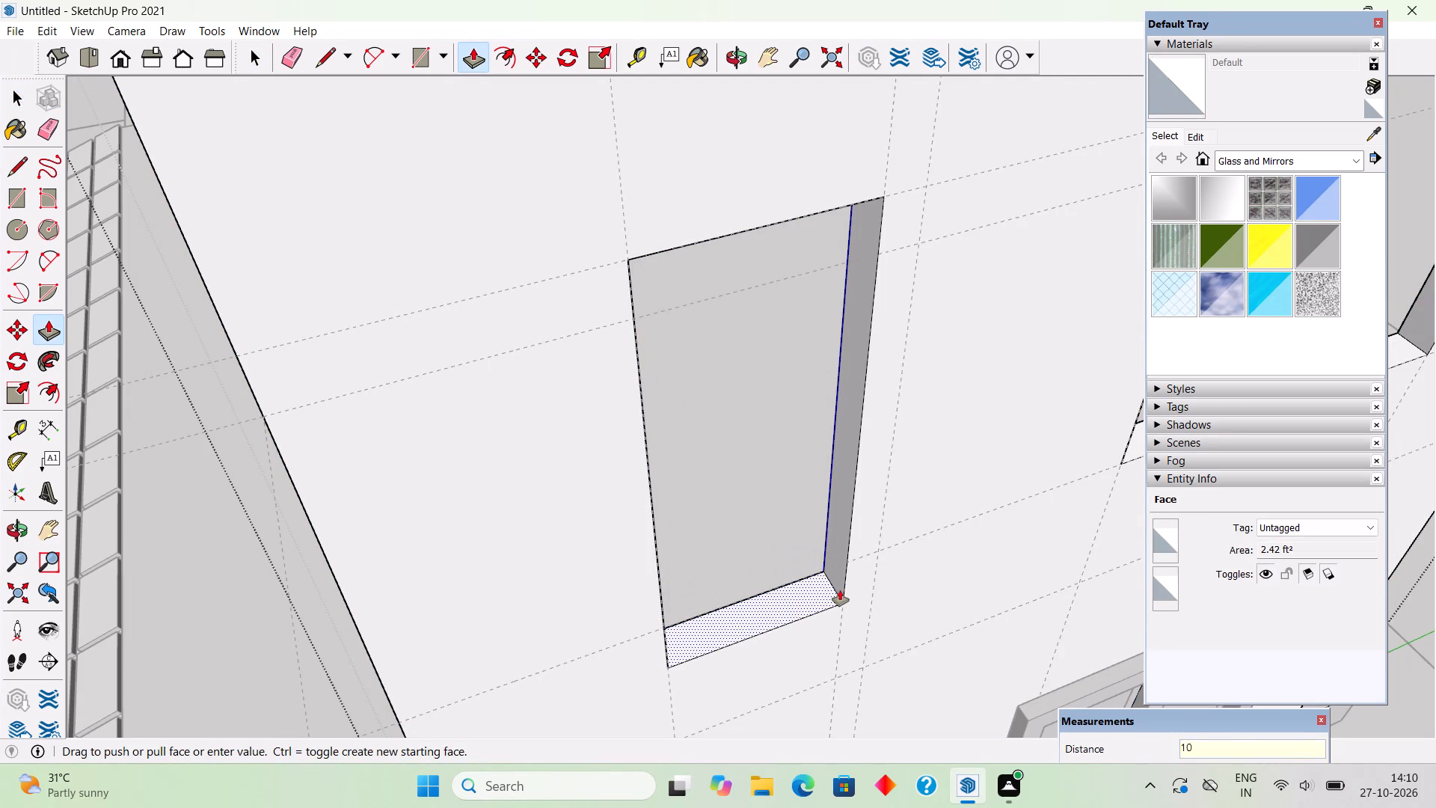
{"action": "key", "text": "shift+quotedbl"}
{"action": "key", "text": "Return"}
Lower the top of the narrow upper opening by 10" to the door-frame guide with Push/Pull.
{"action": "scroll", "coordinate": [840, 598], "scroll_direction": "down", "scroll_amount": 5}
{"action": "middle_click_drag", "start_coordinate": [854, 456], "coordinate": [771, 328]}
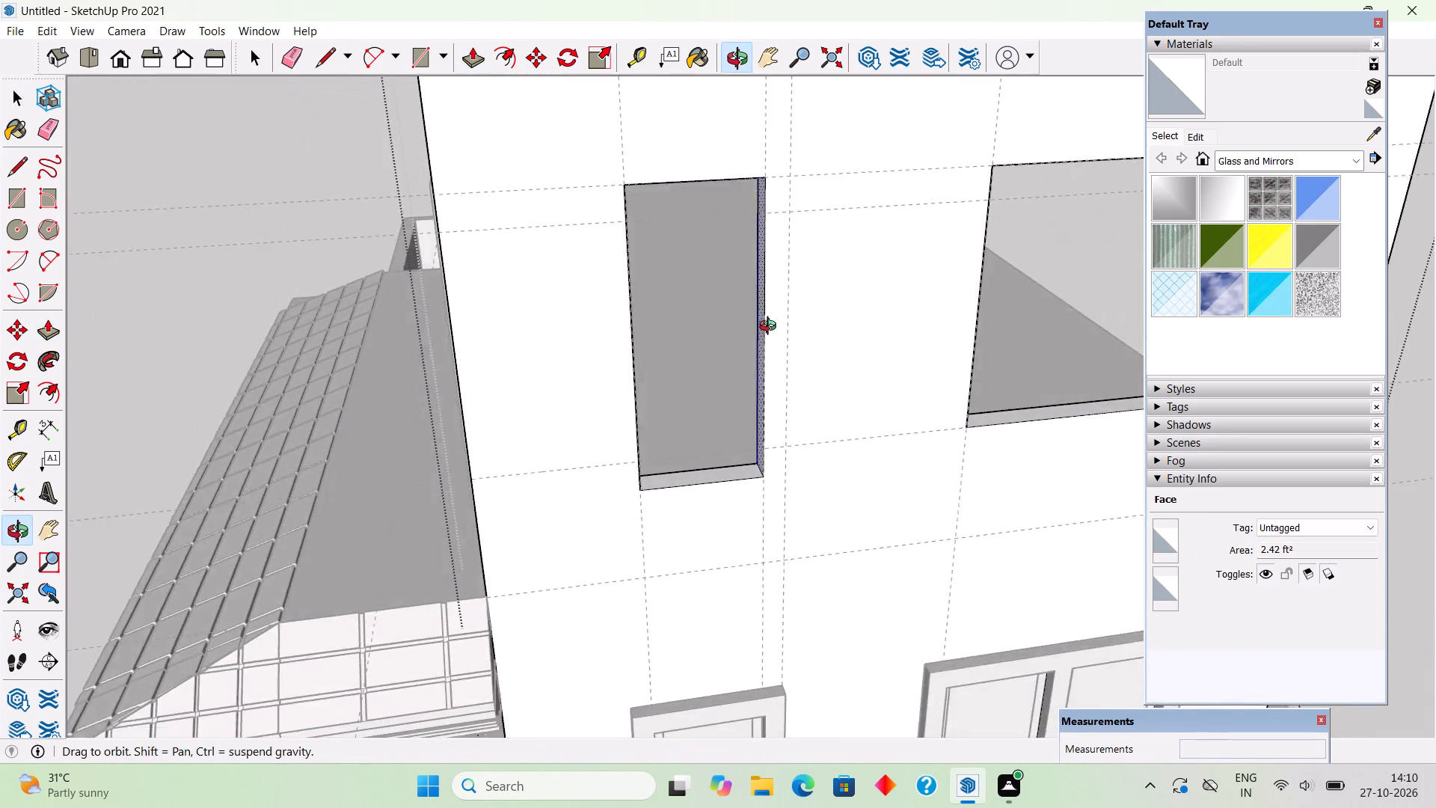
{"action": "middle_click_drag", "start_coordinate": [771, 328], "coordinate": [771, 333]}
{"action": "scroll", "coordinate": [771, 364], "scroll_direction": "down", "scroll_amount": 8}
{"action": "middle_click_drag", "start_coordinate": [867, 401], "coordinate": [810, 291]}
{"action": "scroll", "coordinate": [767, 285], "scroll_direction": "up", "scroll_amount": 8}
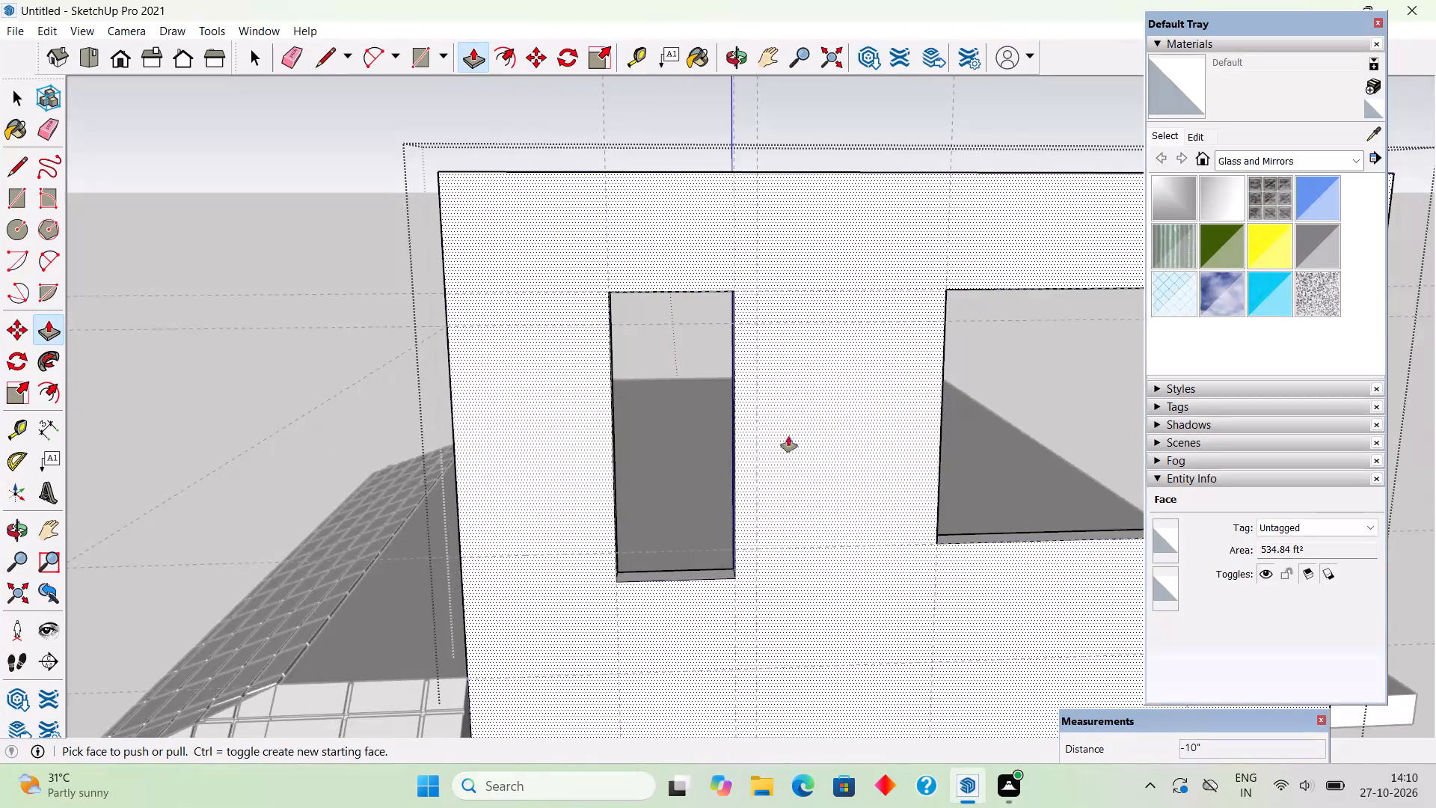
{"action": "middle_click_drag", "start_coordinate": [760, 299], "coordinate": [718, 155]}
{"action": "scroll", "coordinate": [715, 150], "scroll_direction": "up", "scroll_amount": 1}
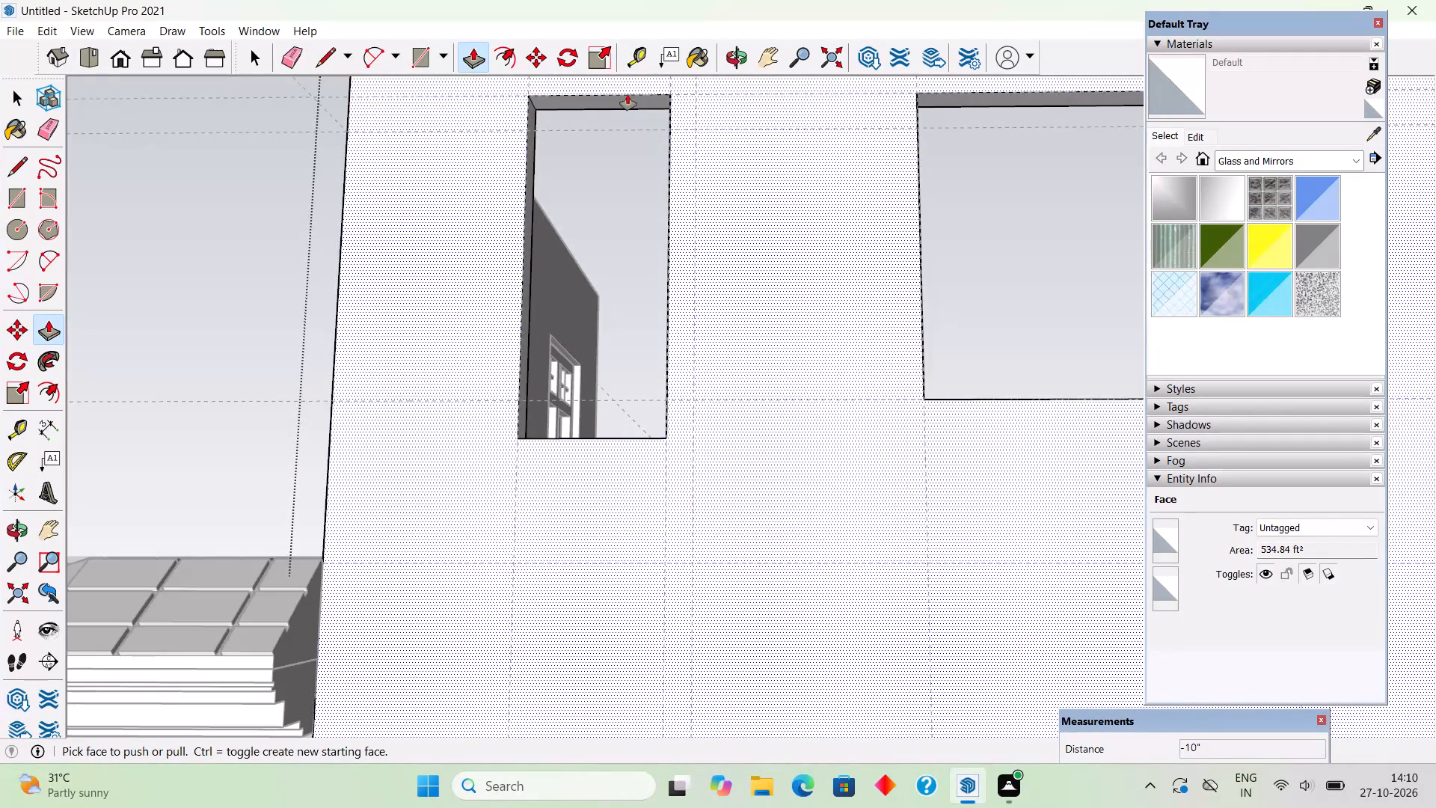
{"action": "left_click", "coordinate": [628, 99]}
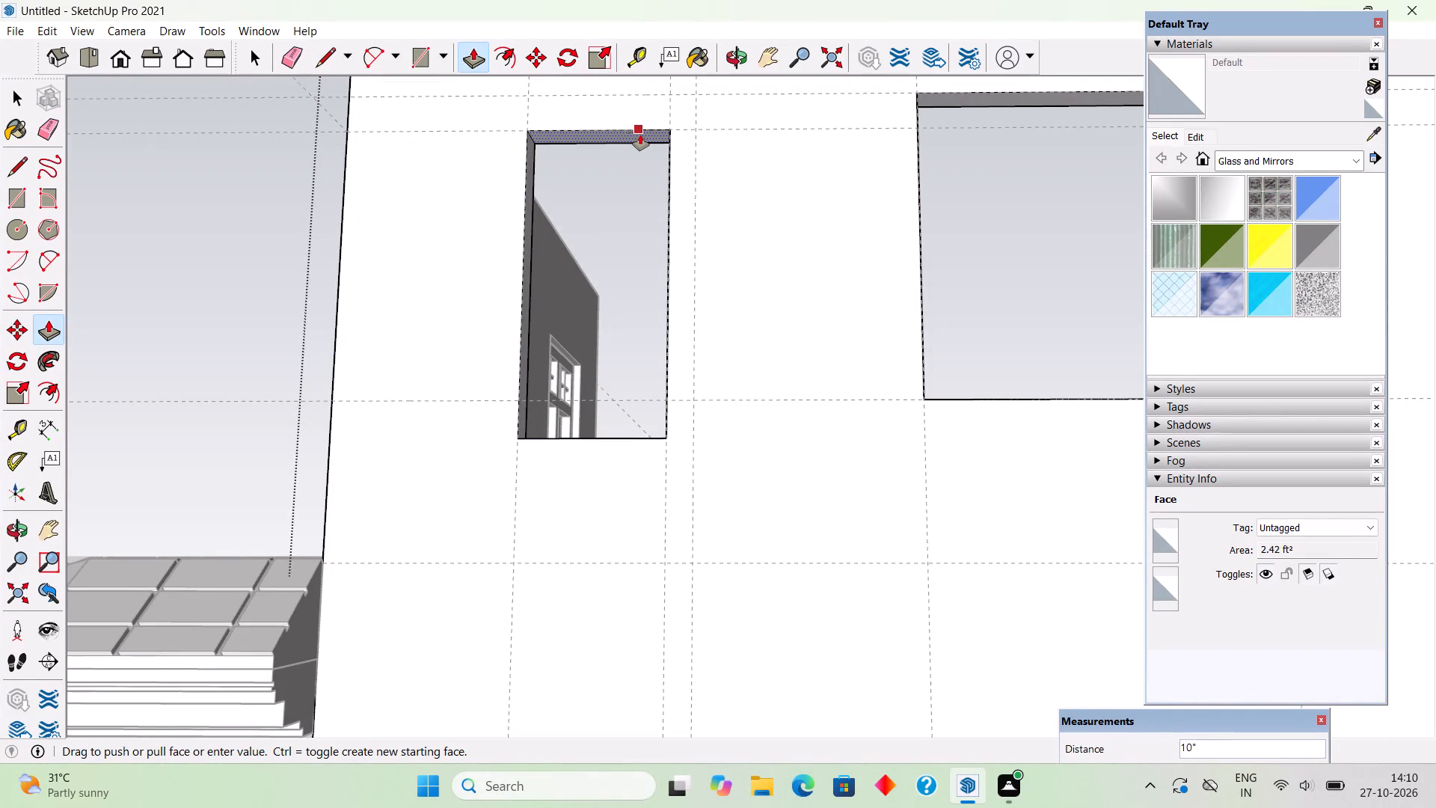
{"action": "left_click", "coordinate": [640, 135]}
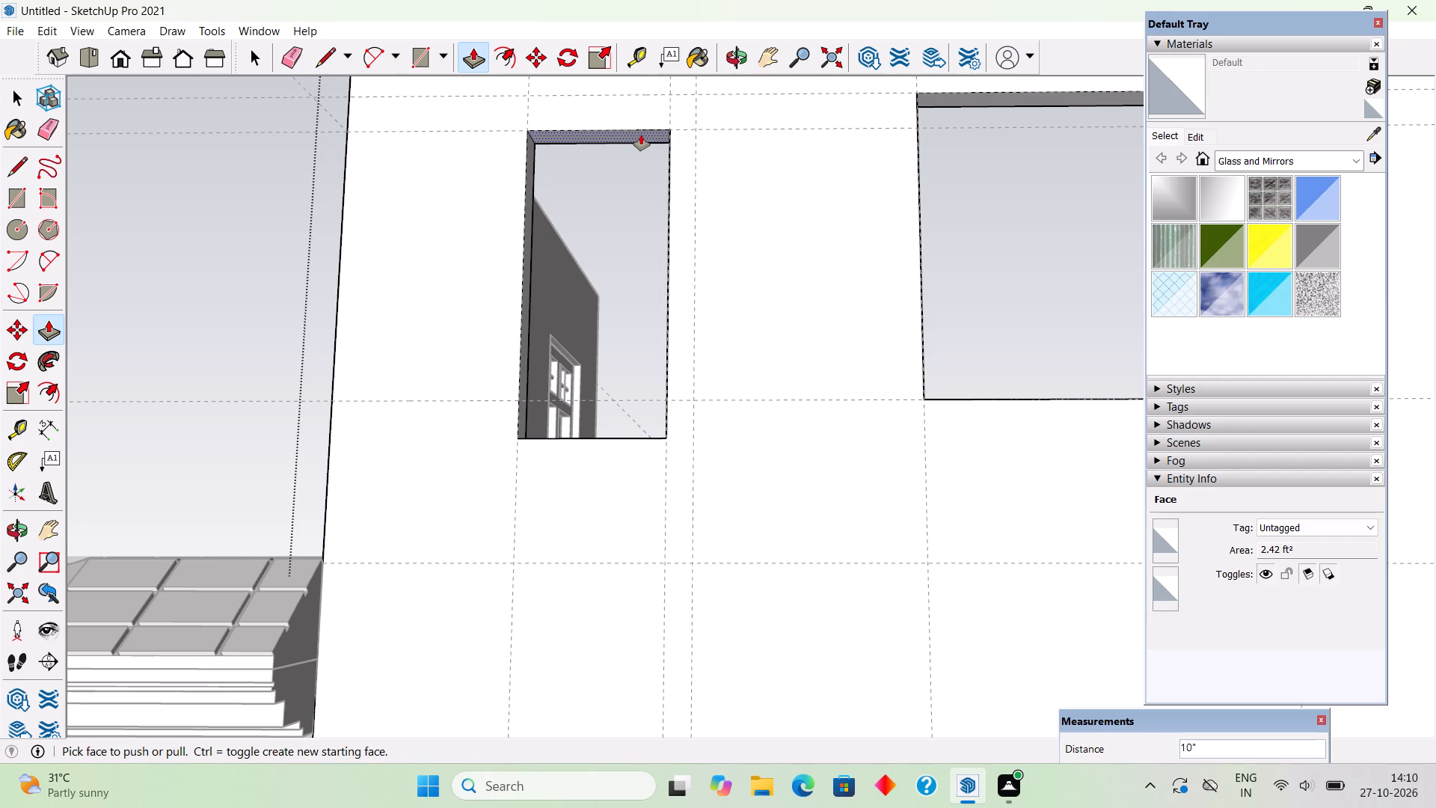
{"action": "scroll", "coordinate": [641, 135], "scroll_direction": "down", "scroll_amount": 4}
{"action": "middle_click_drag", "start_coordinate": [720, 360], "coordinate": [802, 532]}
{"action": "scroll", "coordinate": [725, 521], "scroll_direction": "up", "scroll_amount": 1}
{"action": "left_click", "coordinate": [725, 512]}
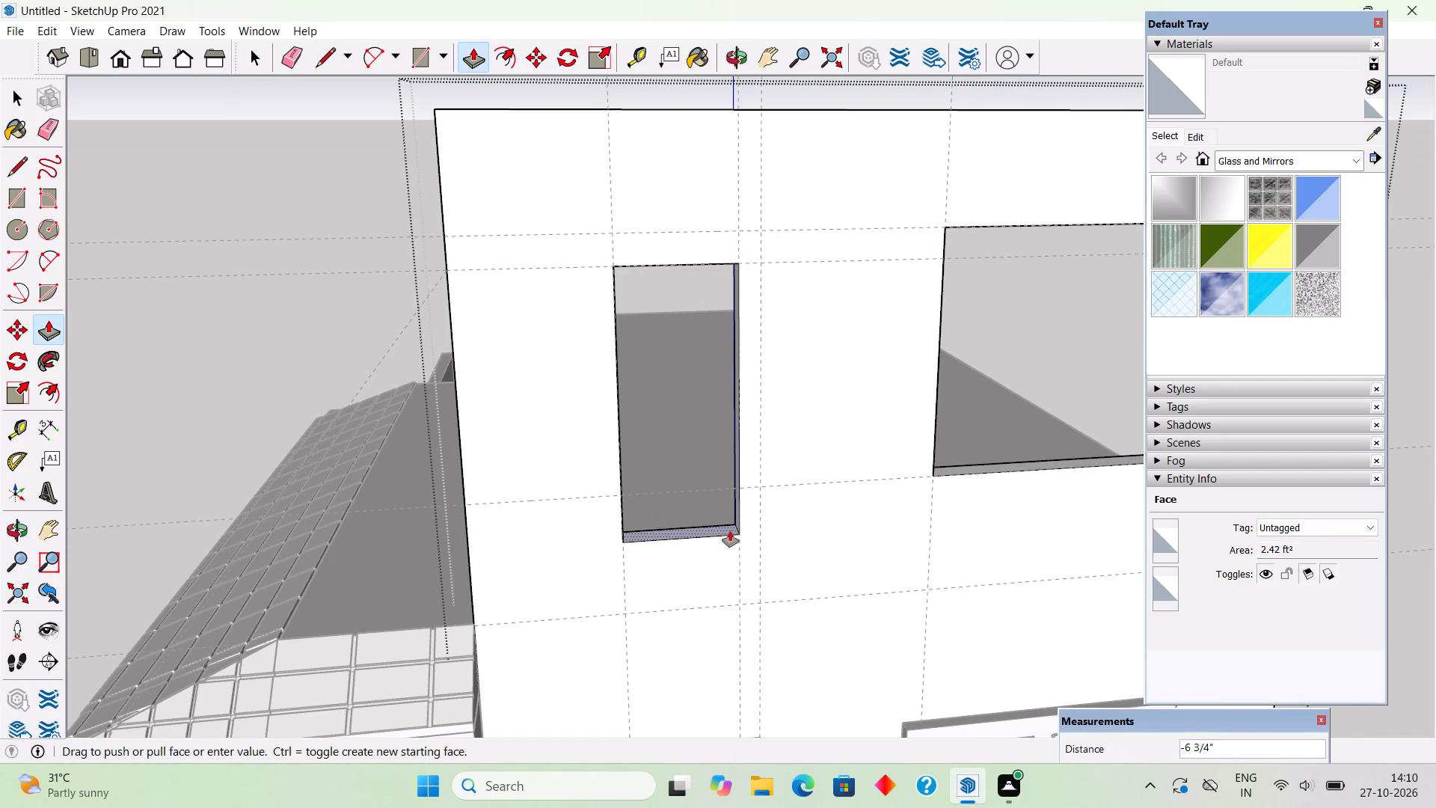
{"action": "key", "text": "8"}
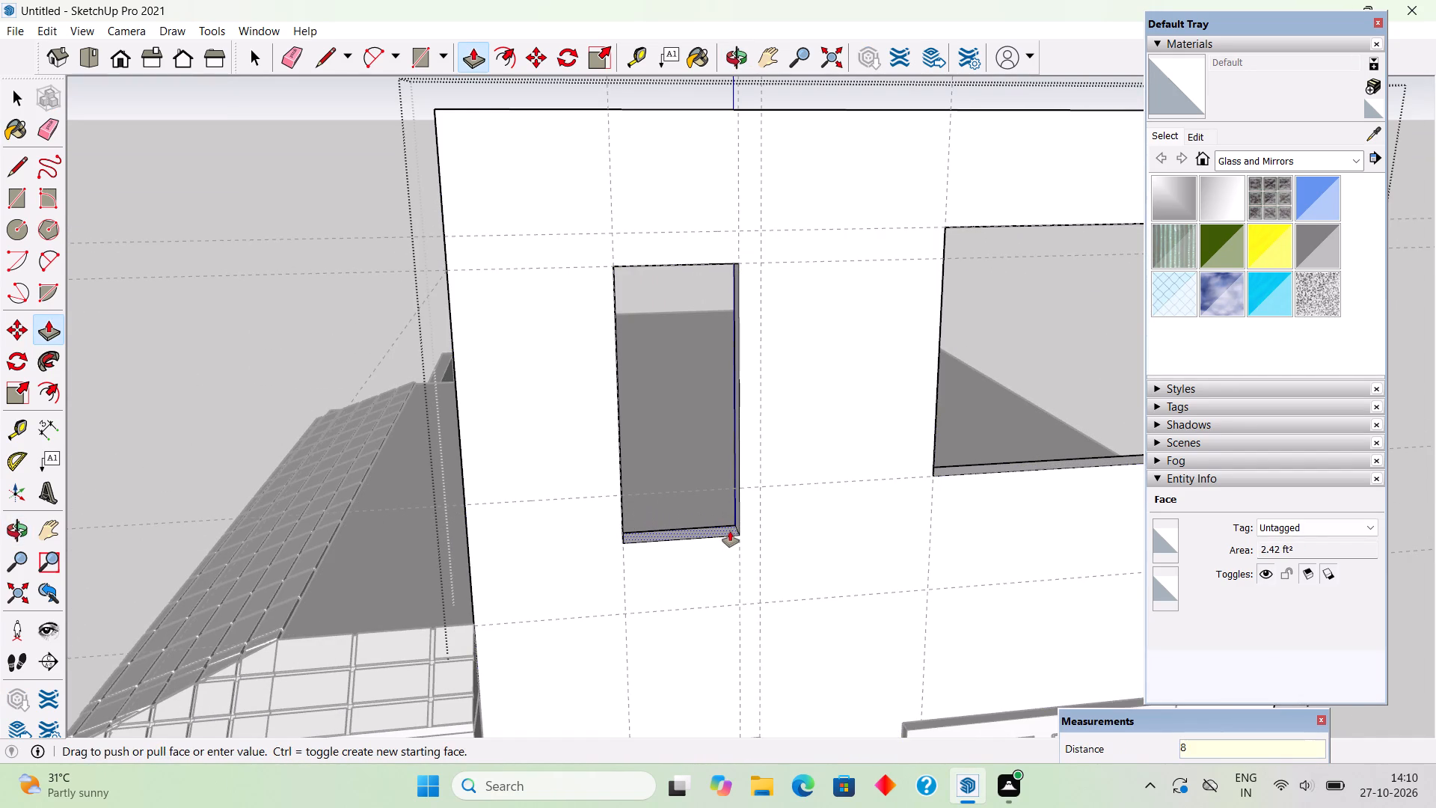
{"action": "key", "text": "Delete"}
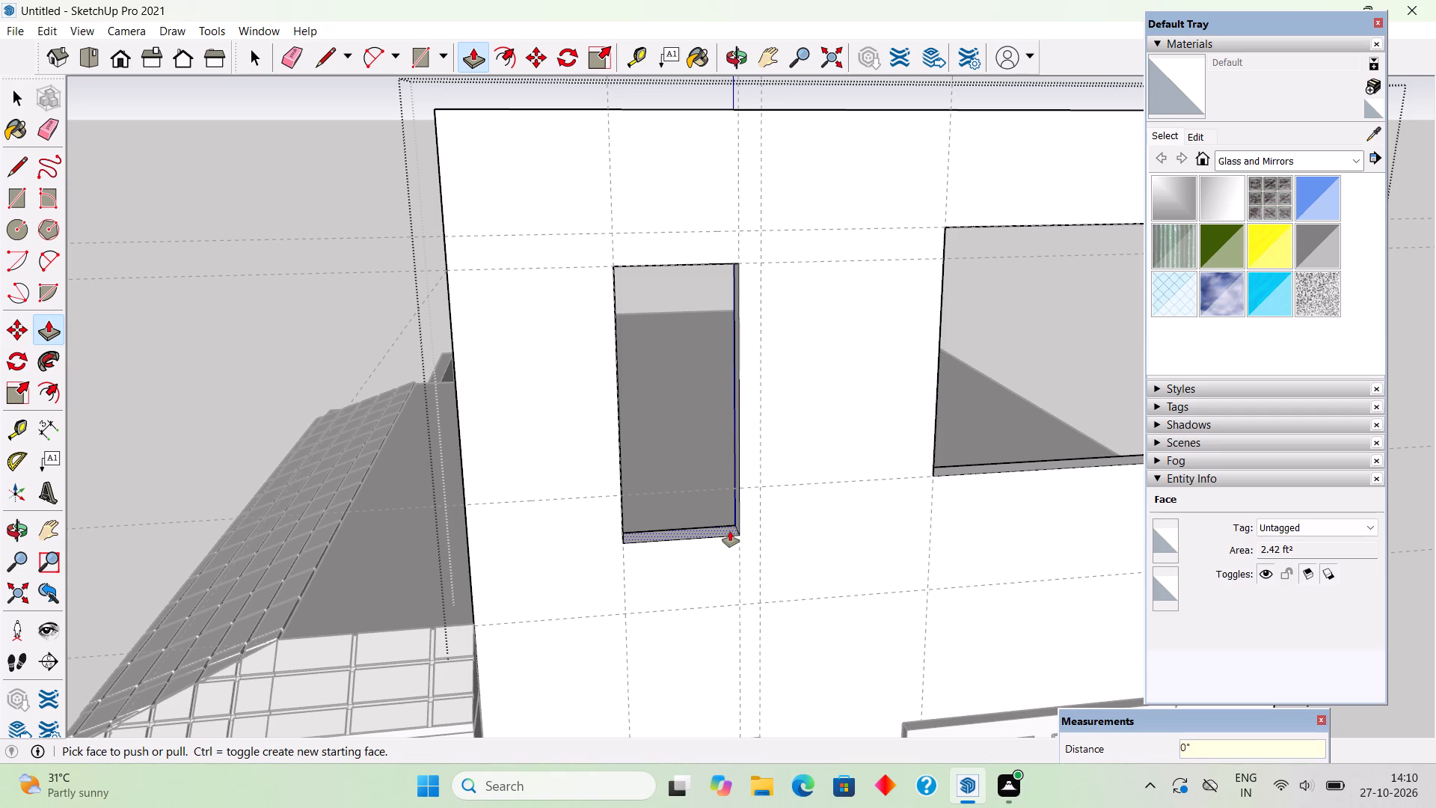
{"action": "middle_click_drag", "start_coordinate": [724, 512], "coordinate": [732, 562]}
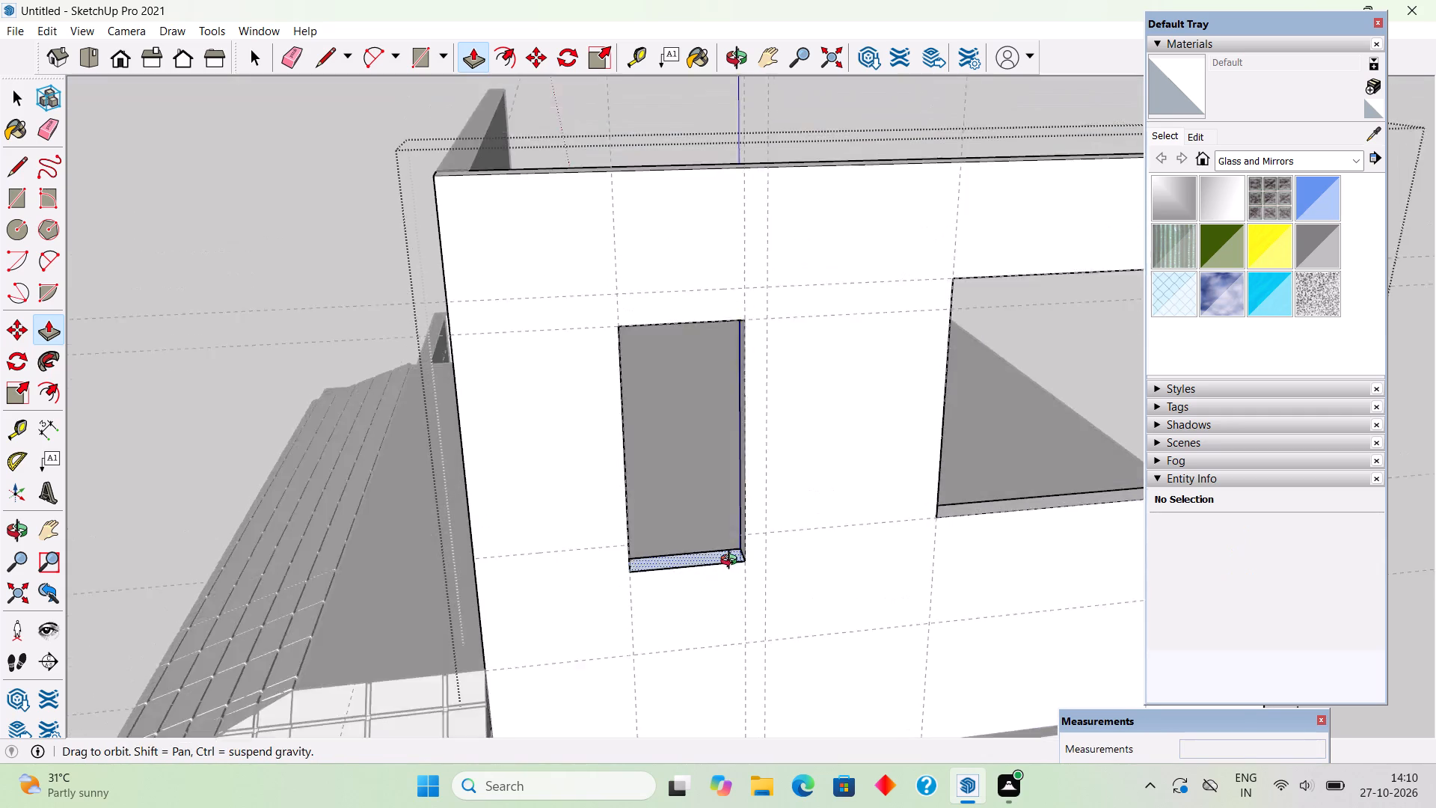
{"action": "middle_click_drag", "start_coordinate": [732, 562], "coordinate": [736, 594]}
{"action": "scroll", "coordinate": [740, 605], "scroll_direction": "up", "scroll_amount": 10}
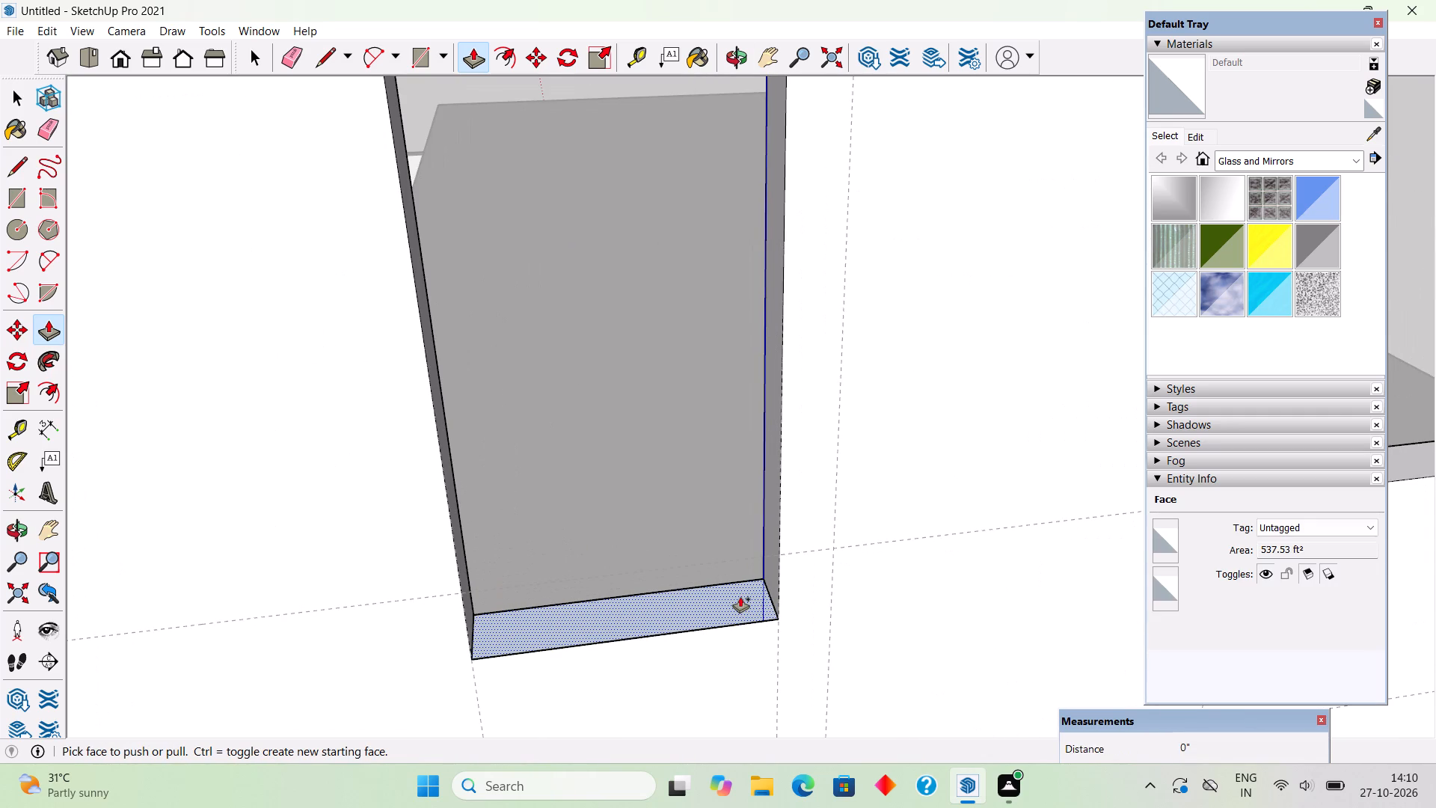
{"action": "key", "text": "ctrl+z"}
Lower the narrow upper opening's sill by a further 7" with Push/Pull.
{"action": "left_click", "coordinate": [757, 596]}
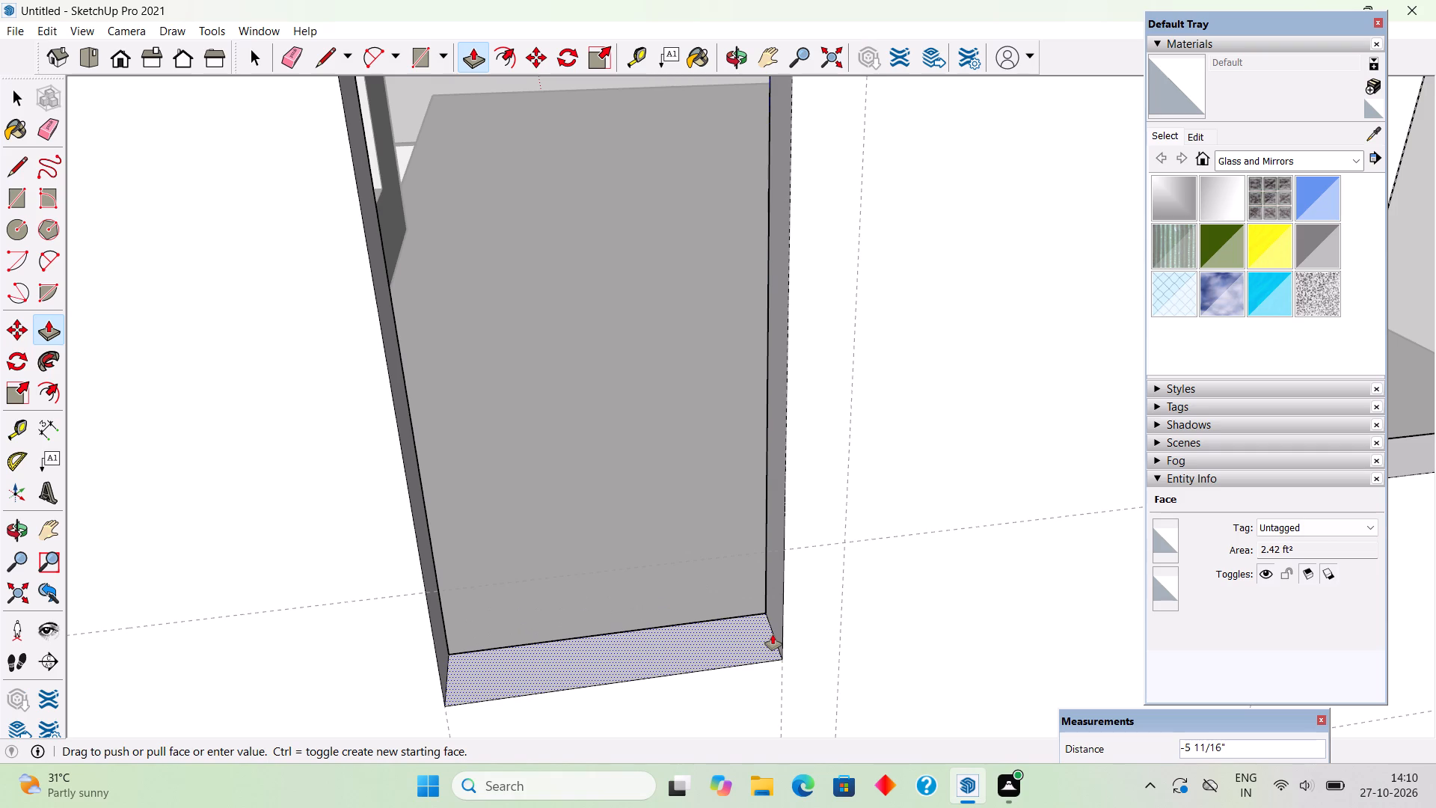
{"action": "type", "text": "7\""}
{"action": "key", "text": "Return"}
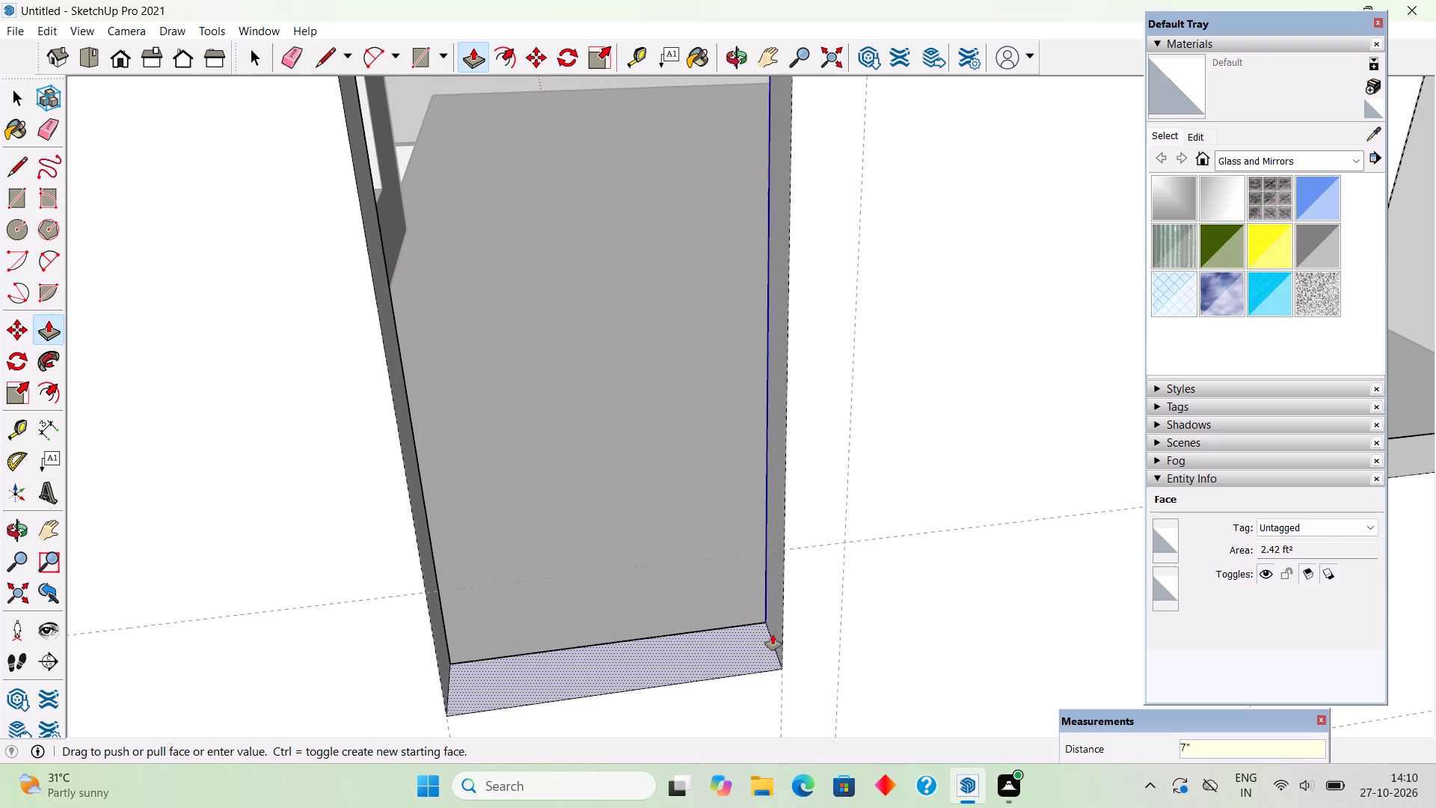
Lower the top of the narrow upper opening by a further 7" with Push/Pull.
{"action": "scroll", "coordinate": [773, 634], "scroll_direction": "down", "scroll_amount": 10}
{"action": "middle_click_drag", "start_coordinate": [695, 357], "coordinate": [648, 222]}
{"action": "scroll", "coordinate": [663, 233], "scroll_direction": "up", "scroll_amount": 4}
{"action": "middle_click_drag", "start_coordinate": [693, 164], "coordinate": [693, 75]}
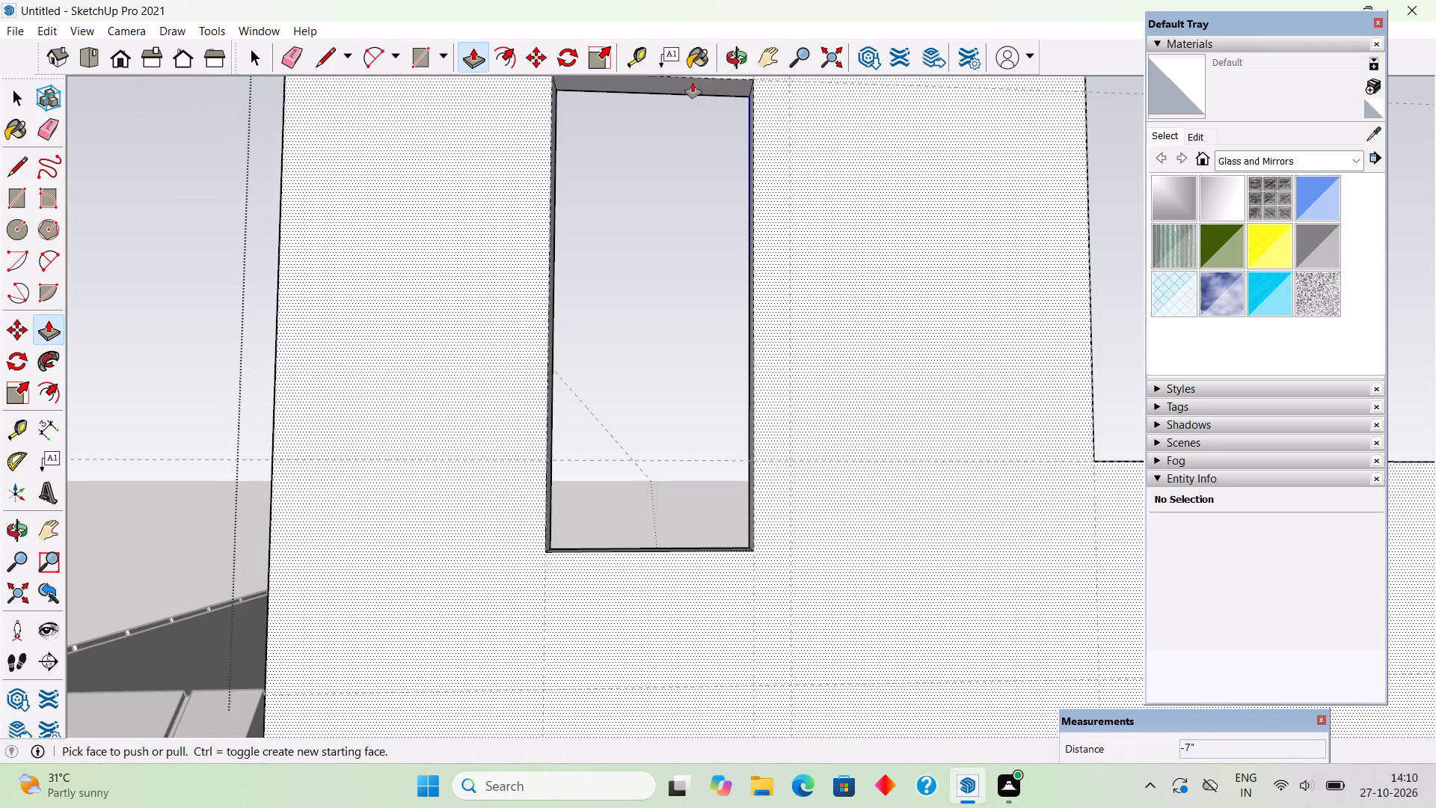
{"action": "left_click", "coordinate": [697, 90]}
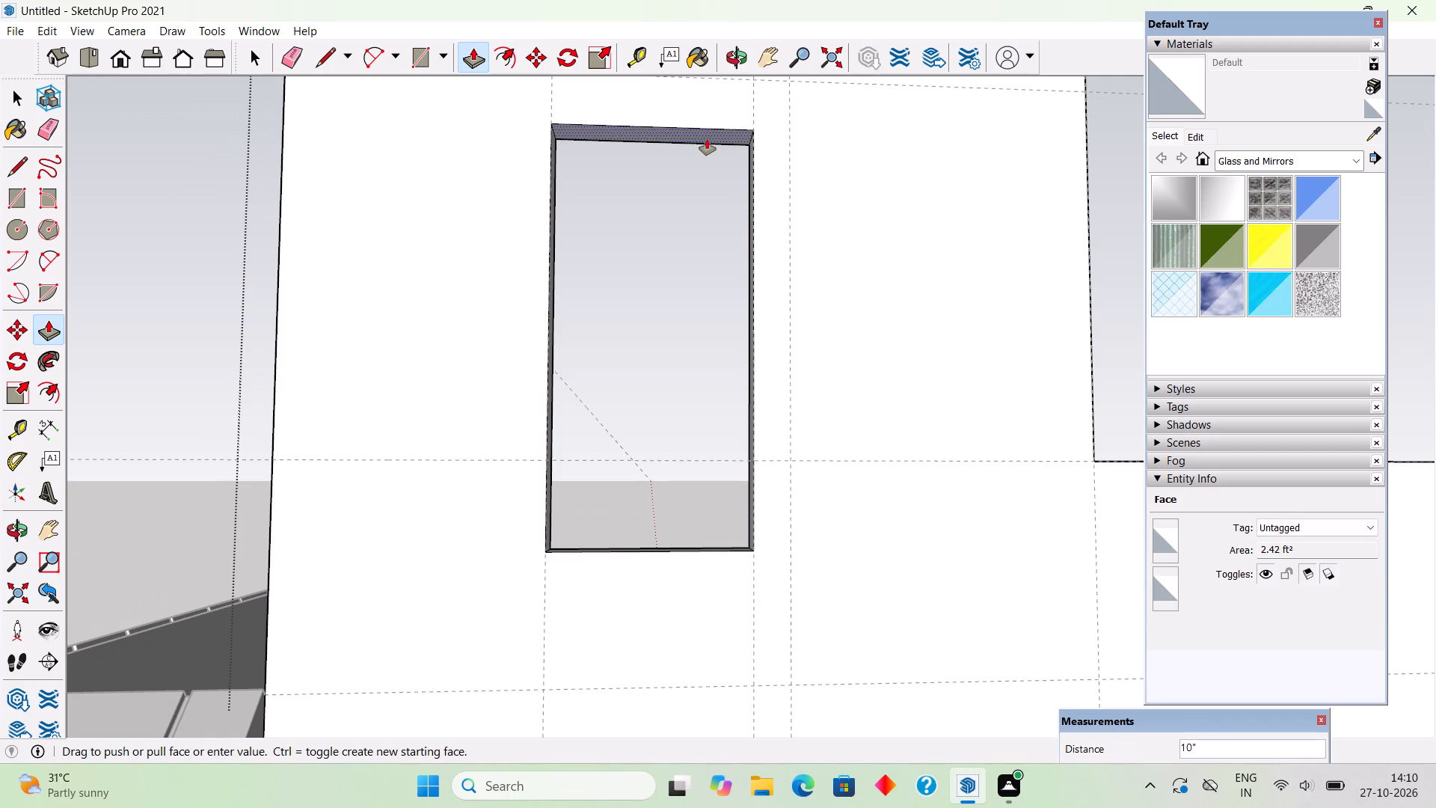
{"action": "key", "text": "7"}
{"action": "key", "text": "shift+quotedbl"}
{"action": "key", "text": "Return"}
Lower the wide upper opening's sill by 1' 5" to align with the narrow opening's sill.
{"action": "scroll", "coordinate": [715, 250], "scroll_direction": "down", "scroll_amount": 6}
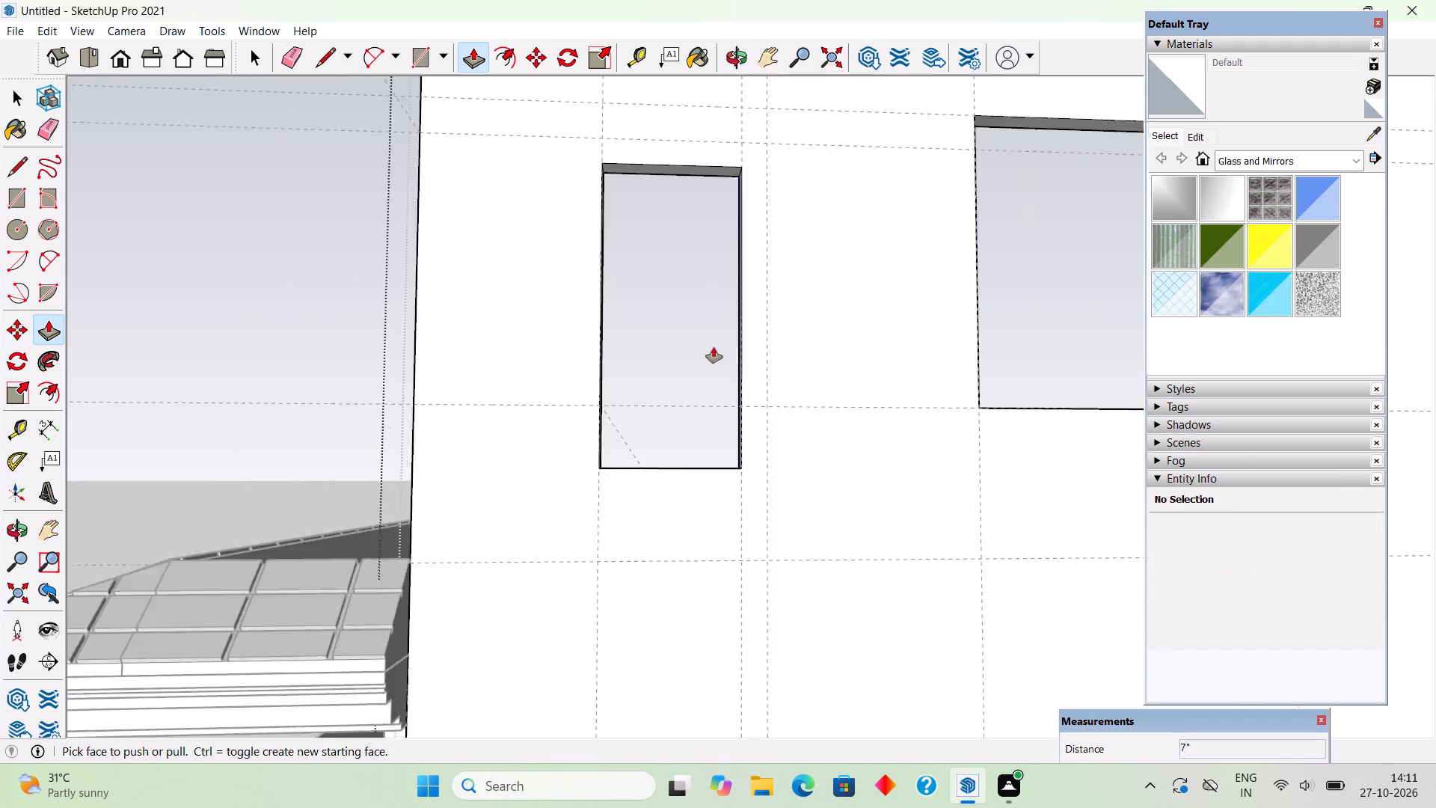
{"action": "scroll", "coordinate": [714, 347], "scroll_direction": "down", "scroll_amount": 2}
{"action": "middle_click_drag", "start_coordinate": [696, 385], "coordinate": [588, 615]}
{"action": "left_click", "coordinate": [879, 577]}
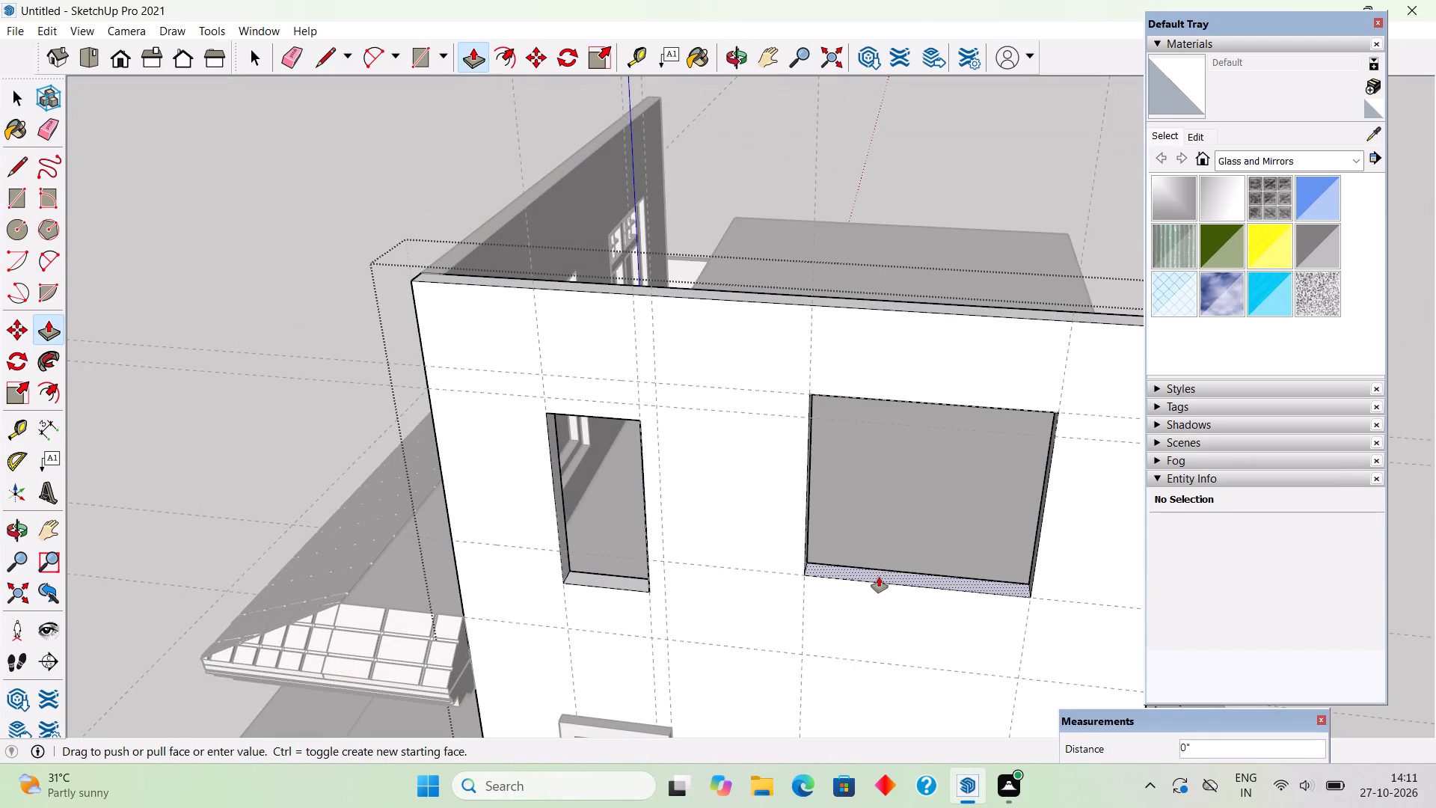
{"action": "left_click", "coordinate": [640, 587]}
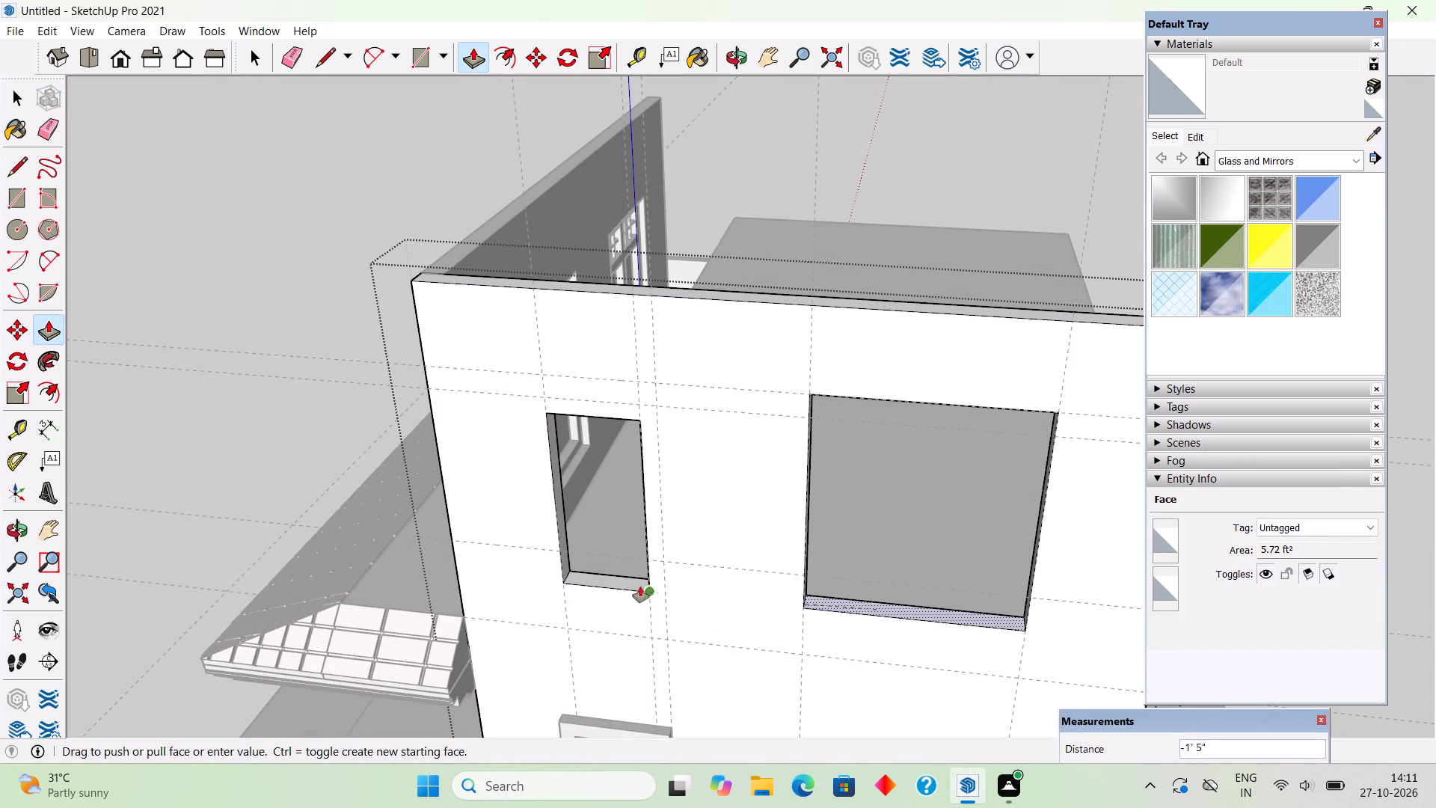
Lower the top of the wide upper opening by 1' 5" to align with the narrow opening's top, and close the wall.
{"action": "scroll", "coordinate": [896, 457], "scroll_direction": "down", "scroll_amount": 5}
{"action": "middle_click_drag", "start_coordinate": [966, 453], "coordinate": [999, 189]}
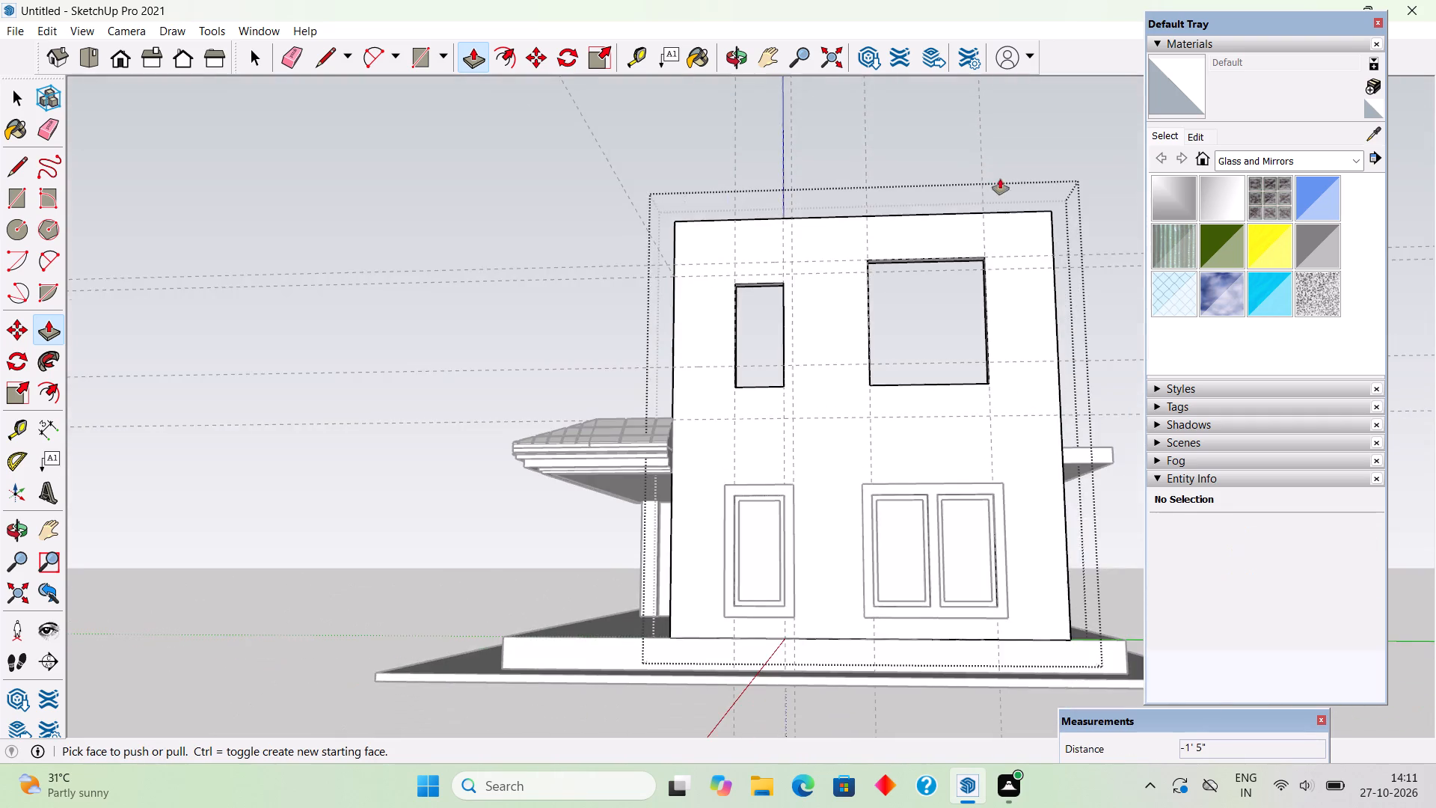
{"action": "scroll", "coordinate": [939, 274], "scroll_direction": "up", "scroll_amount": 9}
{"action": "left_click", "coordinate": [935, 250]}
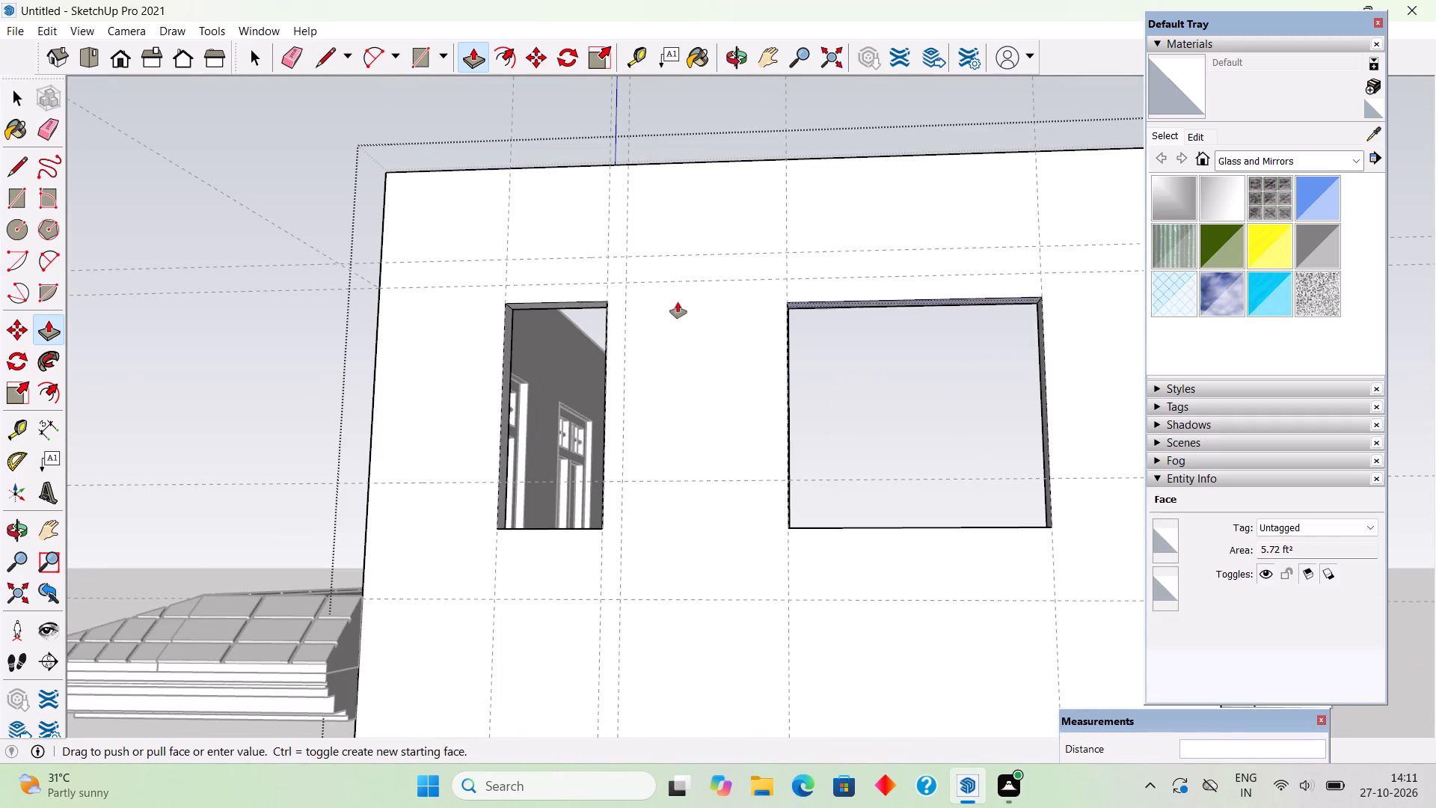
{"action": "left_click", "coordinate": [601, 299]}
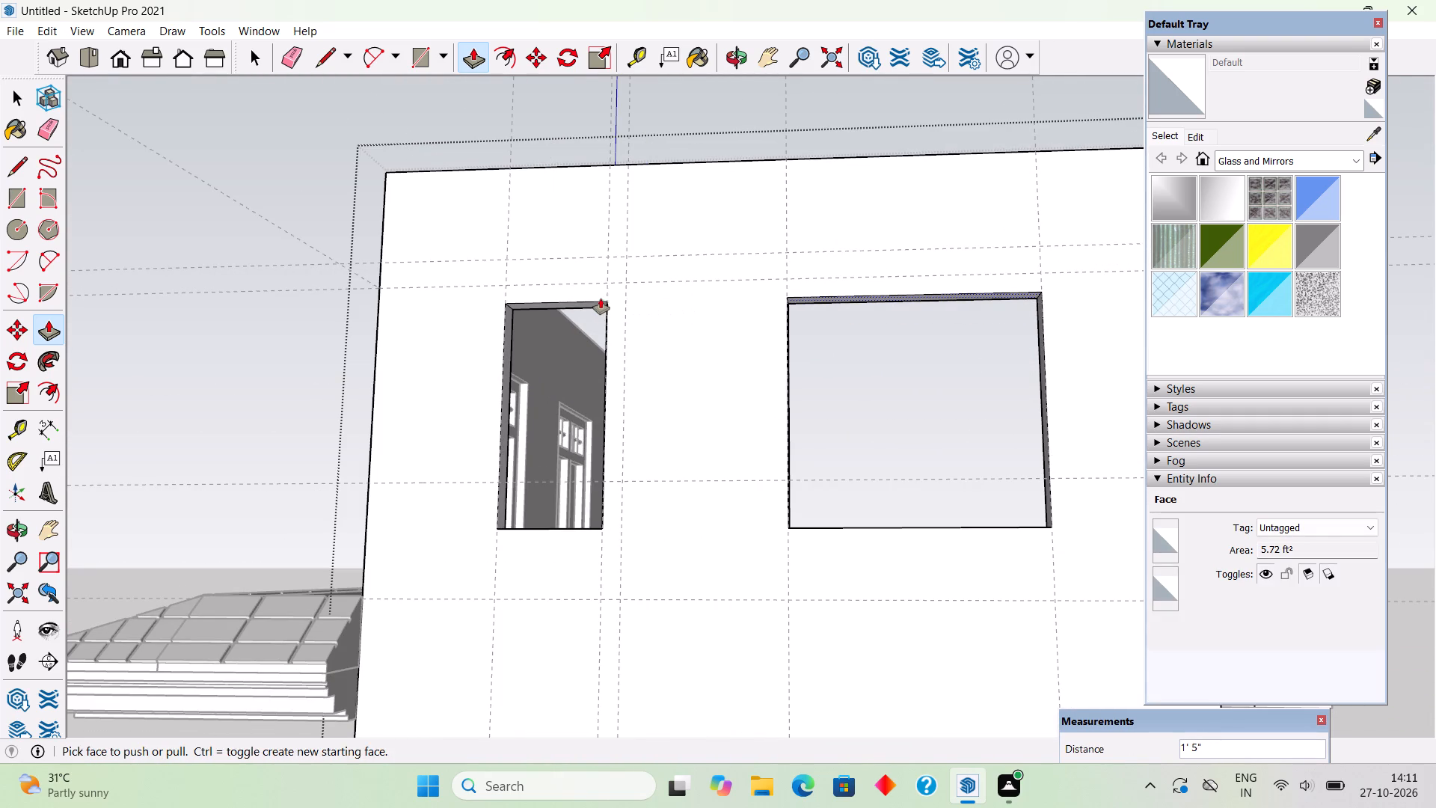
{"action": "key", "text": "space"}
{"action": "scroll", "coordinate": [644, 332], "scroll_direction": "down", "scroll_amount": 5}
{"action": "left_click", "coordinate": [408, 171]}
Examine the lowered side-wall openings from several sides, comparing their heights with the front wall's upper window and double door.
{"action": "middle_click_drag", "start_coordinate": [543, 296], "coordinate": [654, 402]}
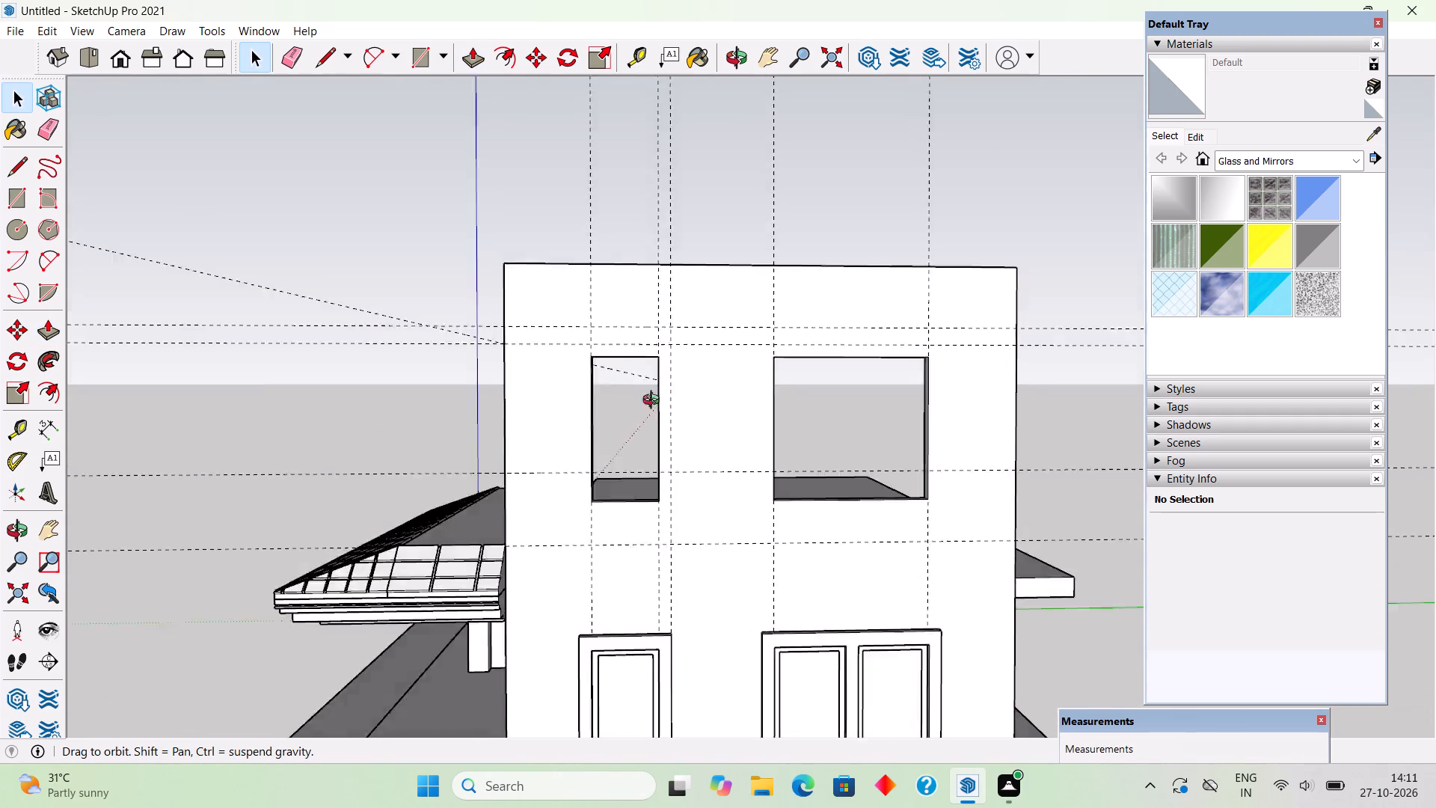
{"action": "middle_click_drag", "start_coordinate": [654, 402], "coordinate": [751, 364]}
{"action": "scroll", "coordinate": [989, 434], "scroll_direction": "down", "scroll_amount": 1}
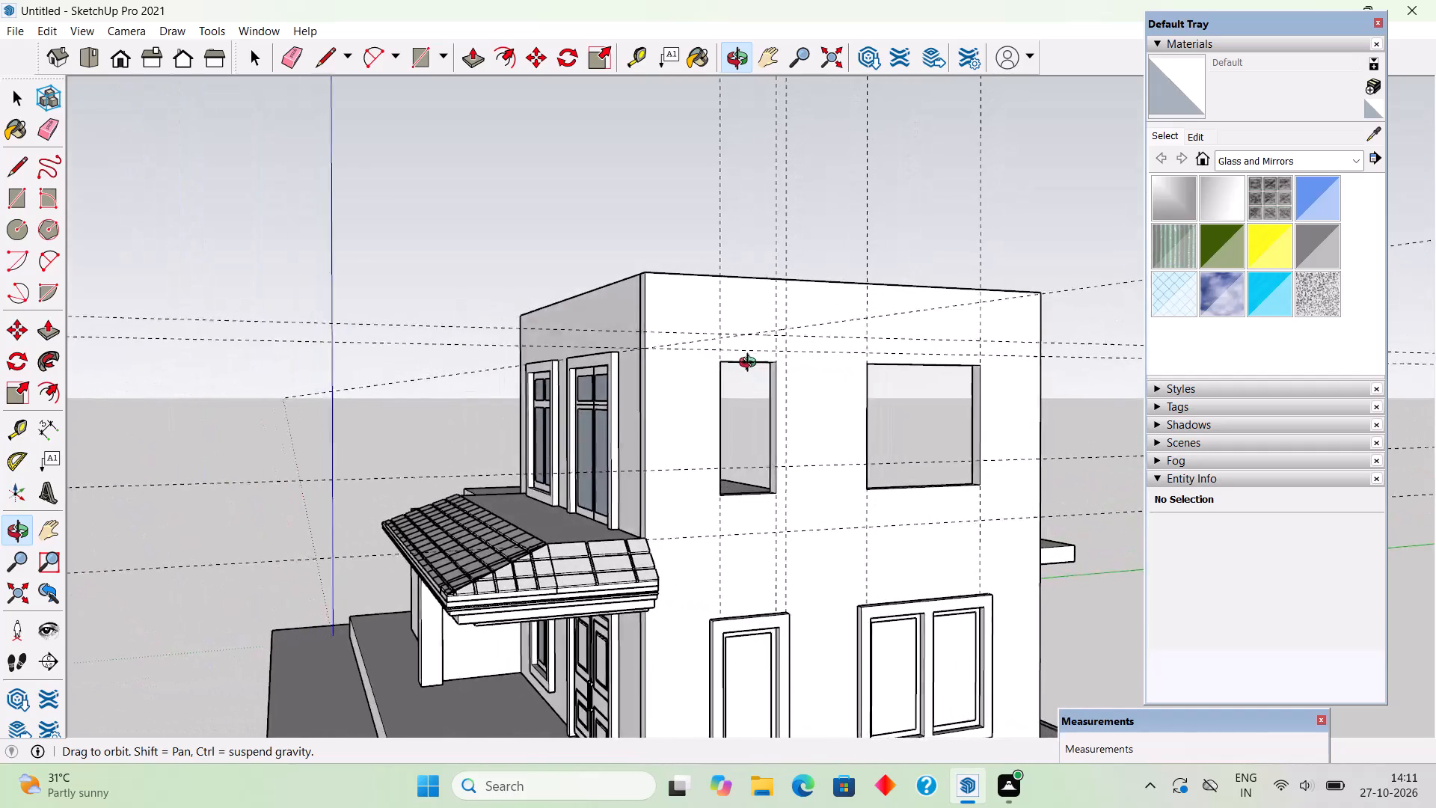
{"action": "middle_click_drag", "start_coordinate": [751, 364], "coordinate": [628, 375]}
{"action": "scroll", "coordinate": [628, 375], "scroll_direction": "up", "scroll_amount": 2}
{"action": "scroll", "coordinate": [628, 375], "scroll_direction": "down", "scroll_amount": 2}
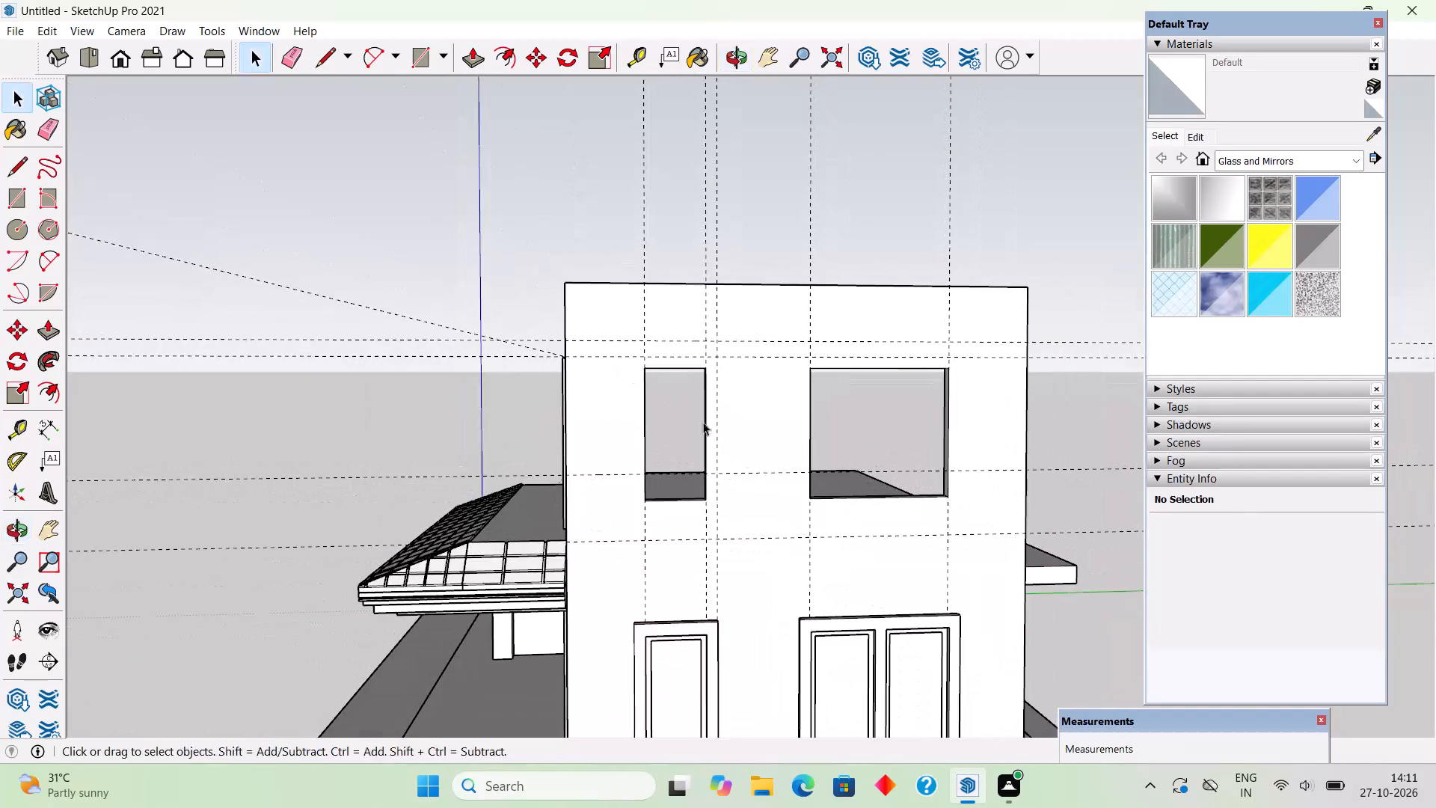
{"action": "middle_click_drag", "start_coordinate": [785, 444], "coordinate": [1000, 484]}
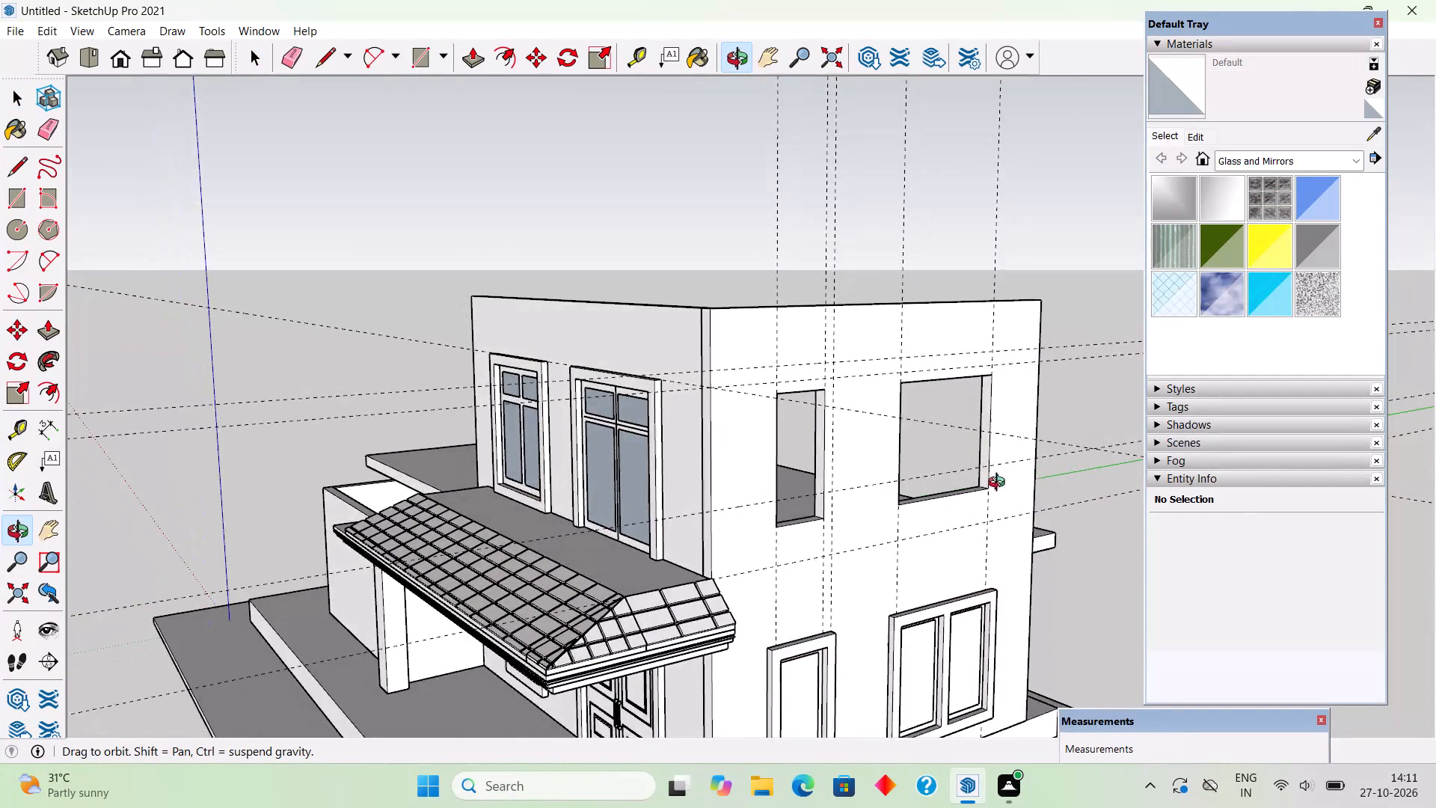
{"action": "middle_click_drag", "start_coordinate": [1000, 484], "coordinate": [966, 432]}
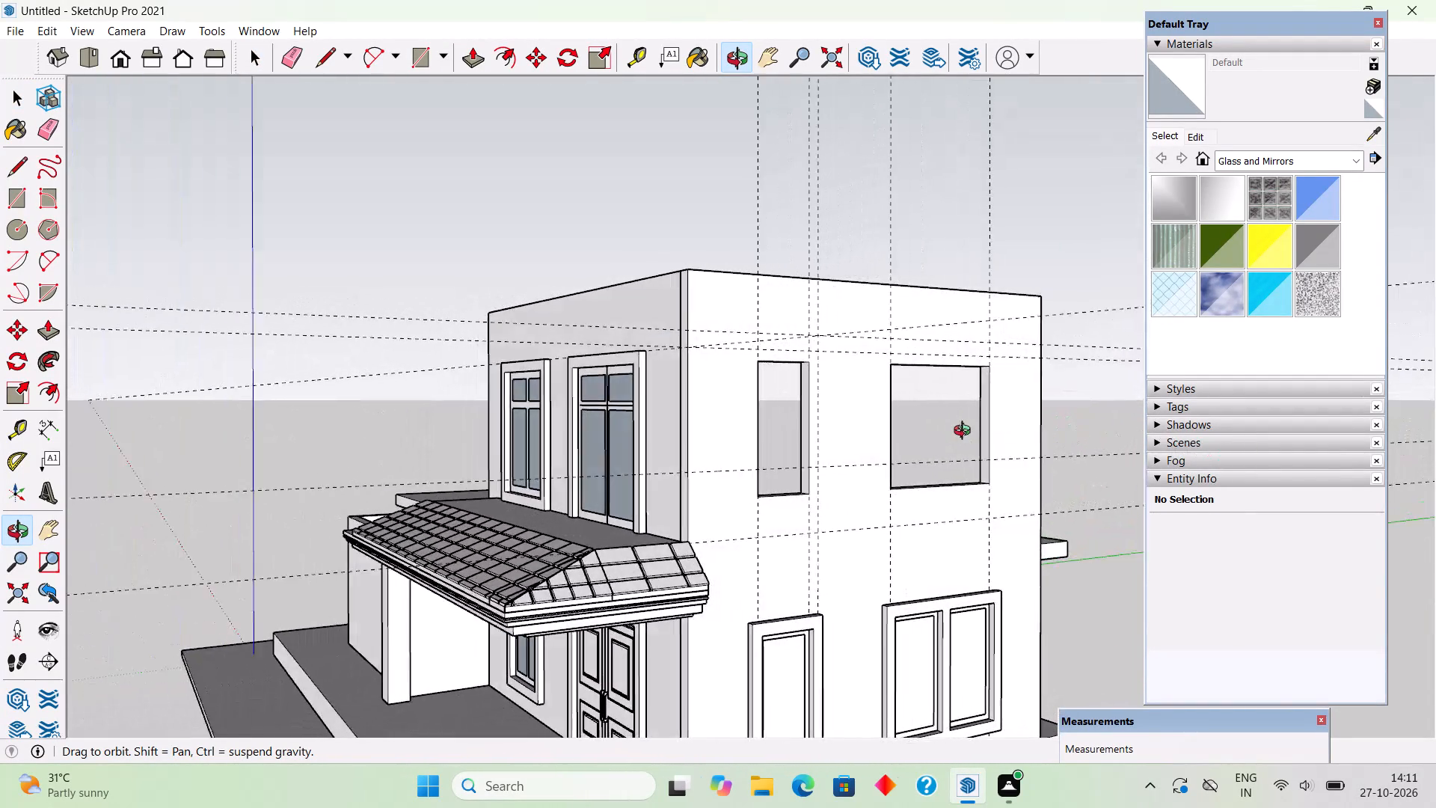
{"action": "middle_click_drag", "start_coordinate": [966, 432], "coordinate": [883, 453]}
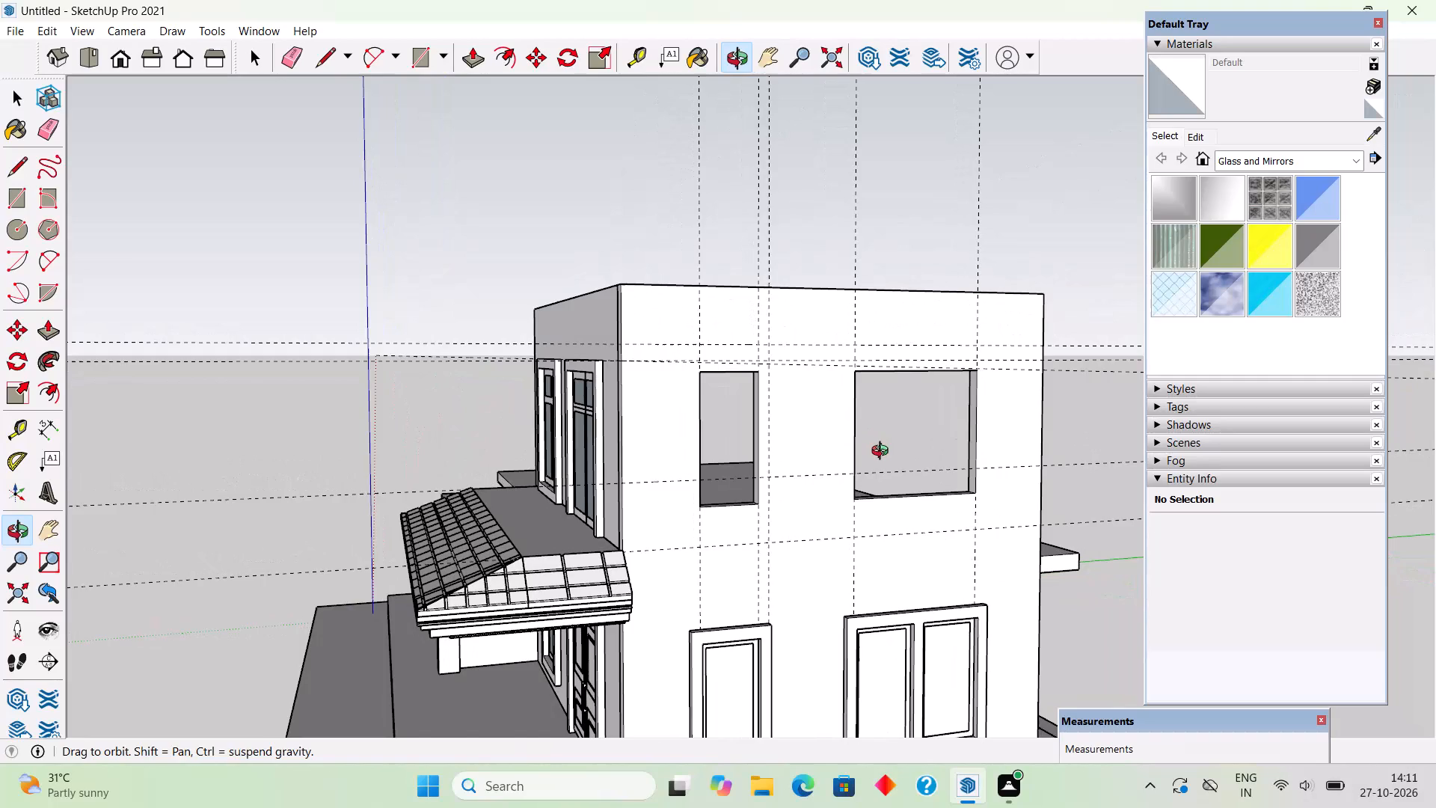
{"action": "middle_click_drag", "start_coordinate": [883, 453], "coordinate": [889, 455]}
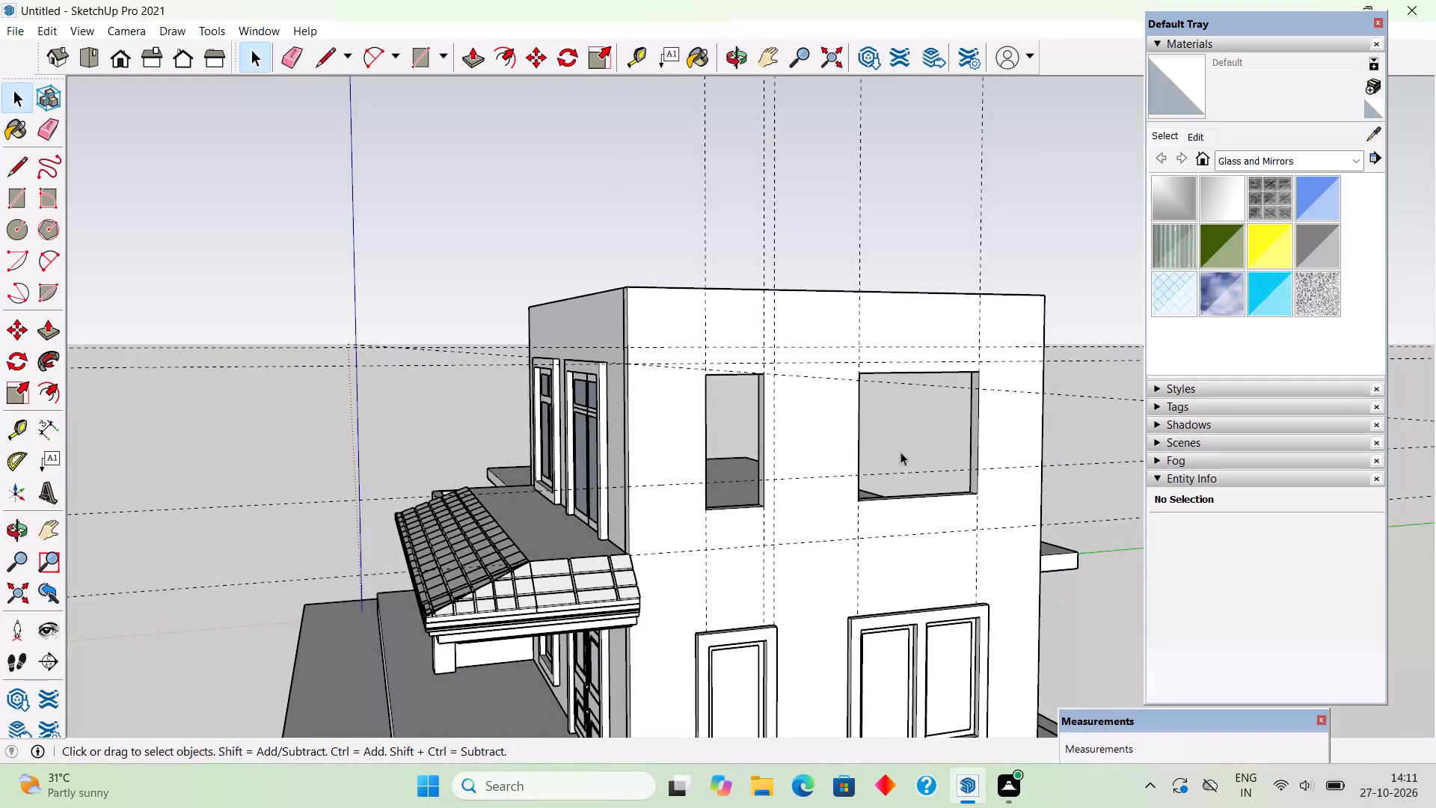
Outline a 7" frame border around the side wall's narrow upper opening and delete the face covering the opening.
{"action": "key", "text": "r"}
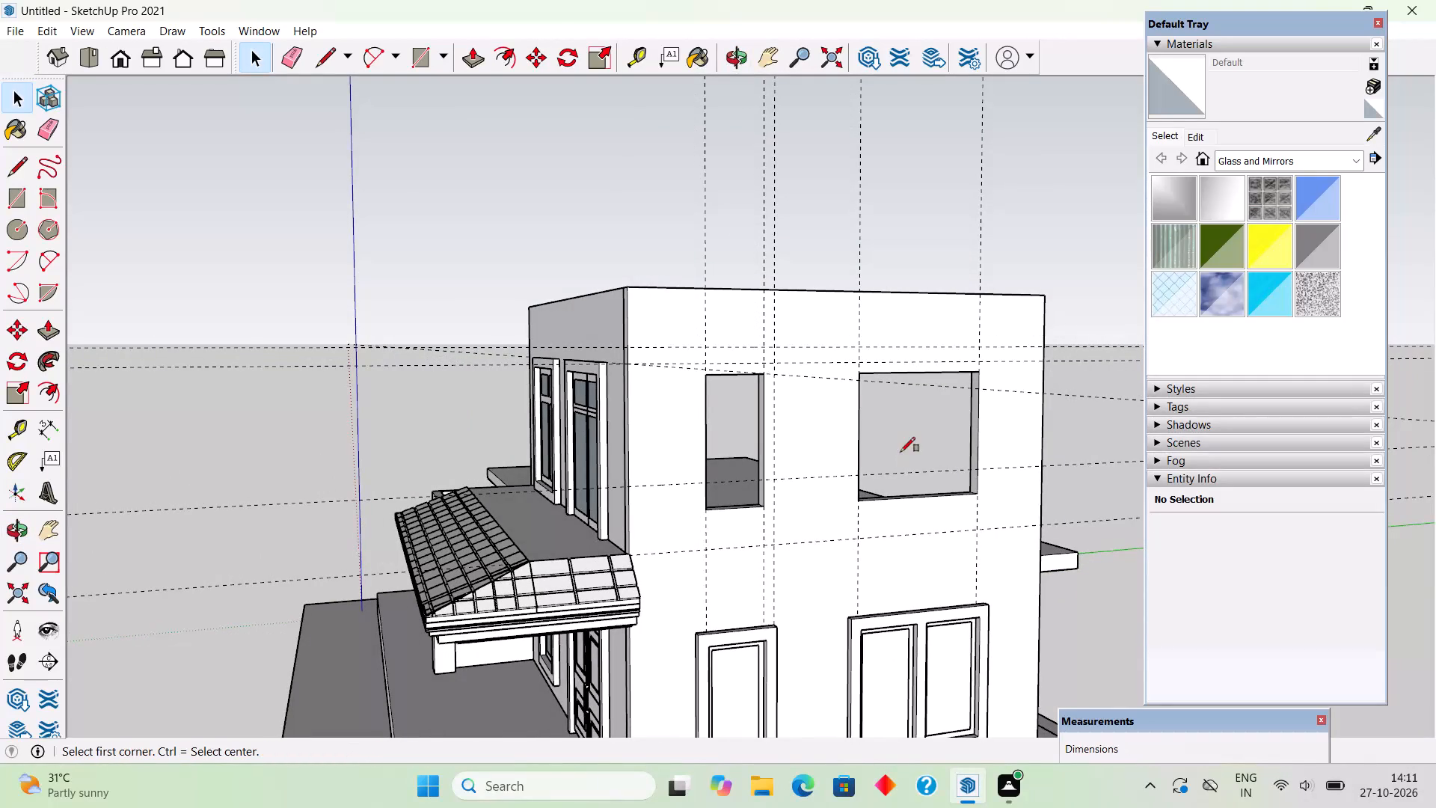
{"action": "scroll", "coordinate": [768, 414], "scroll_direction": "up", "scroll_amount": 4}
{"action": "scroll", "coordinate": [648, 351], "scroll_direction": "up", "scroll_amount": 3}
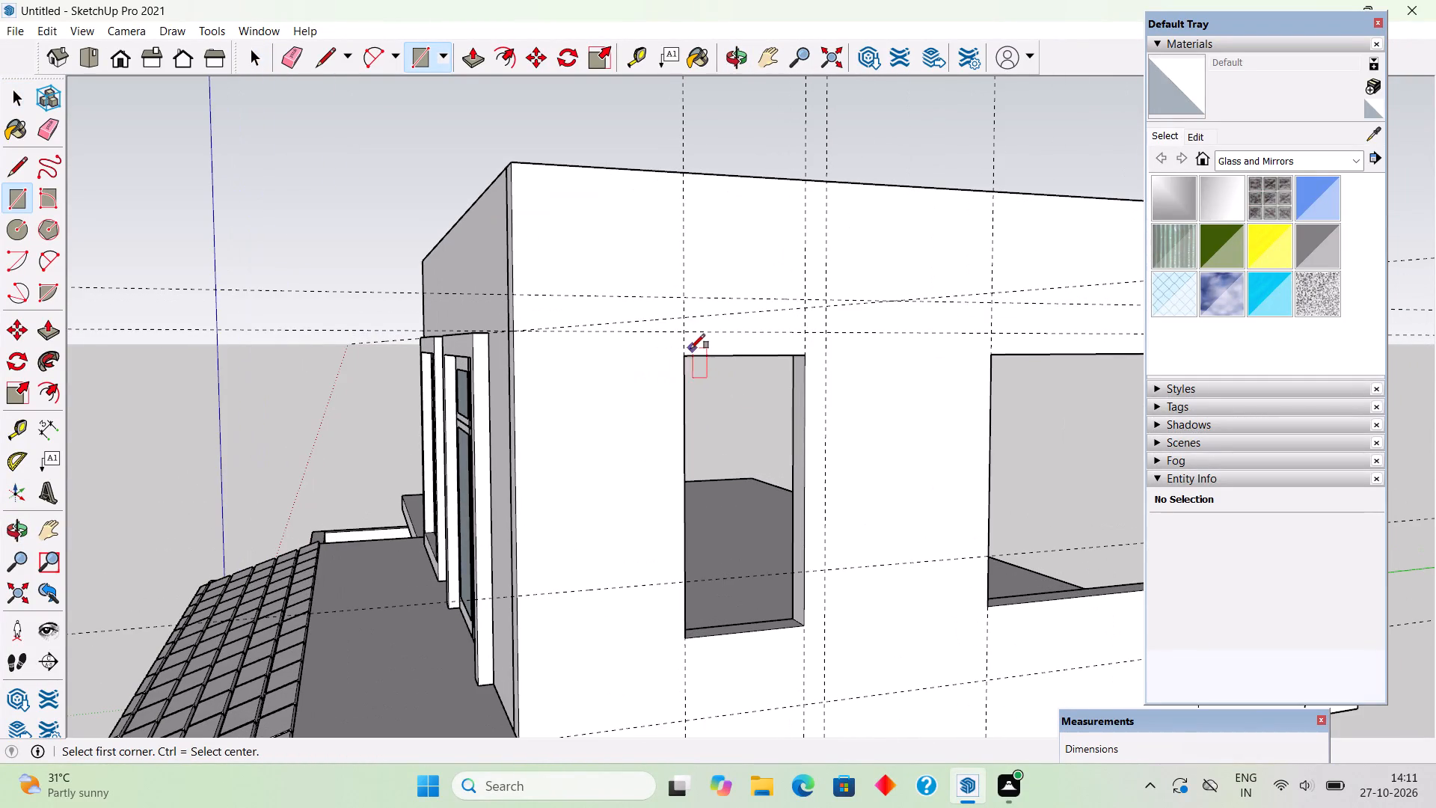
{"action": "left_click", "coordinate": [681, 355]}
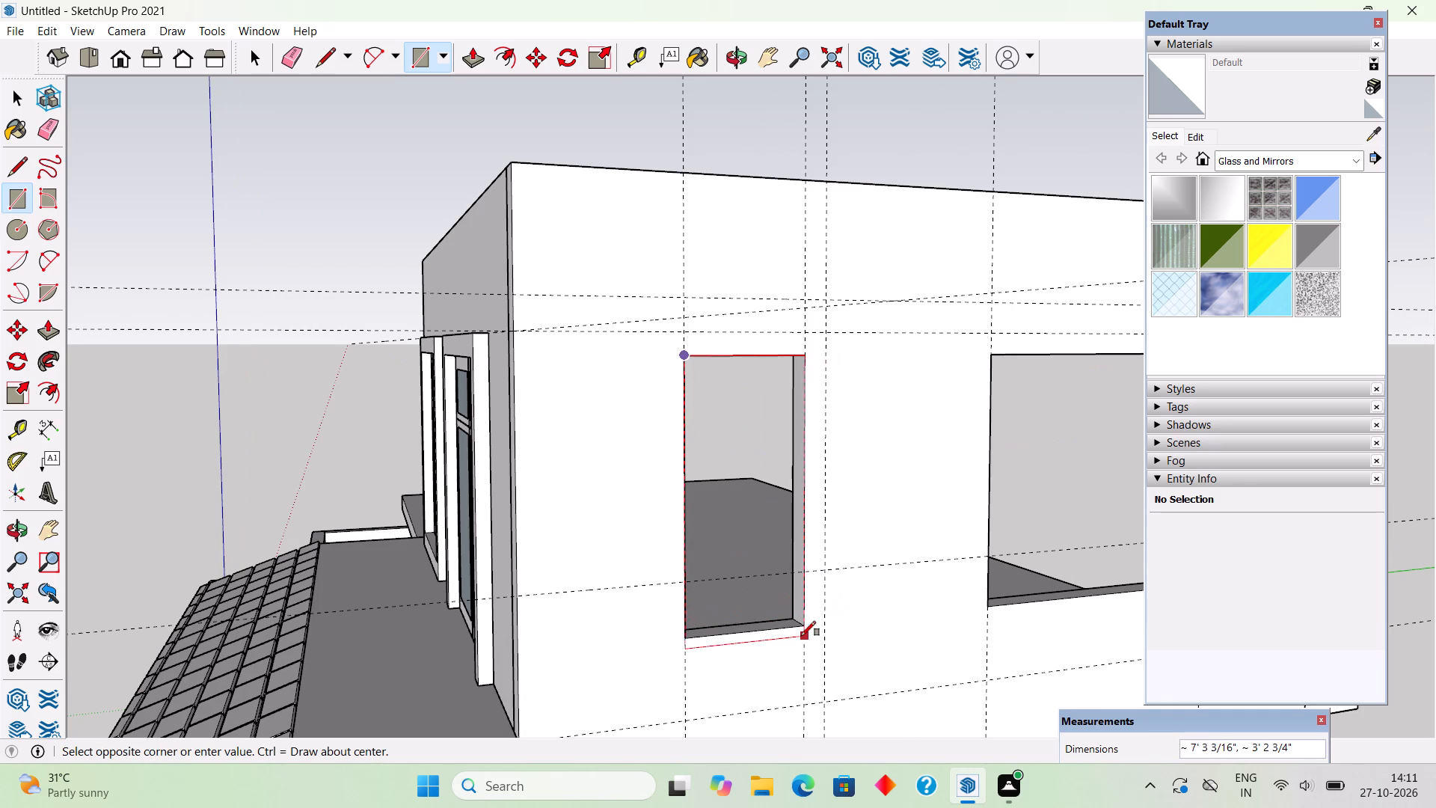
{"action": "left_click", "coordinate": [802, 629]}
{"action": "key", "text": "f"}
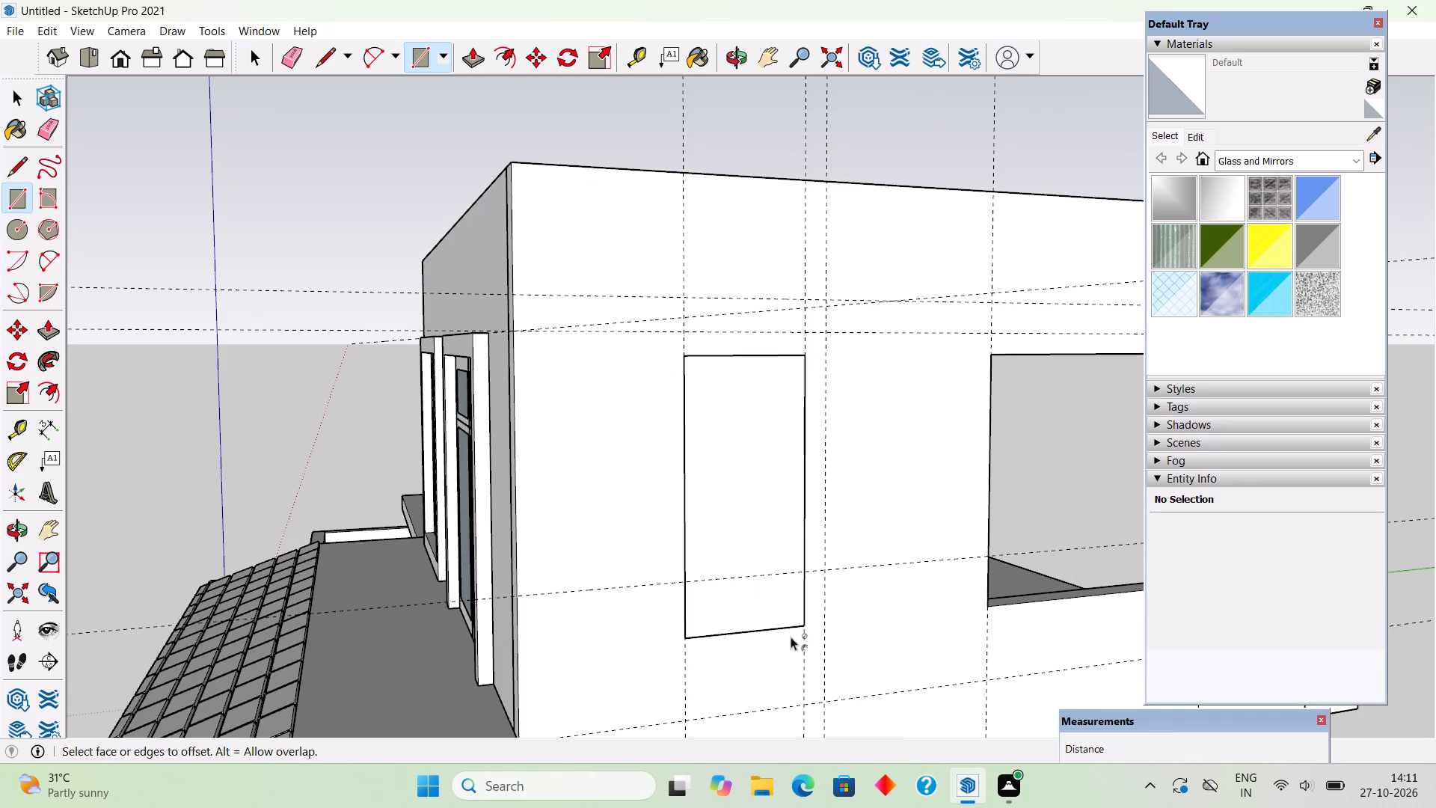
{"action": "left_click", "coordinate": [764, 615]}
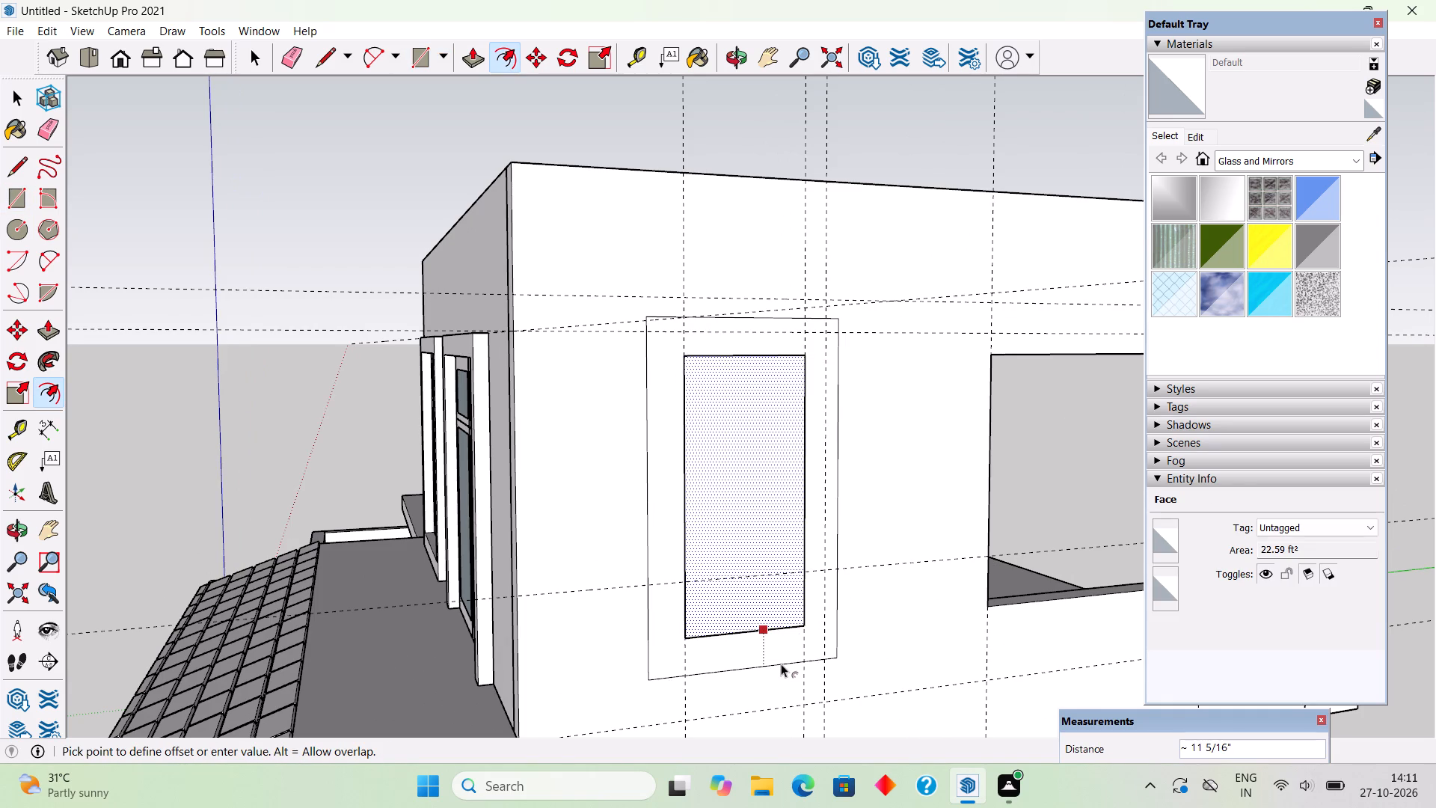
{"action": "type", "text": "7\""}
{"action": "key", "text": "Return"}
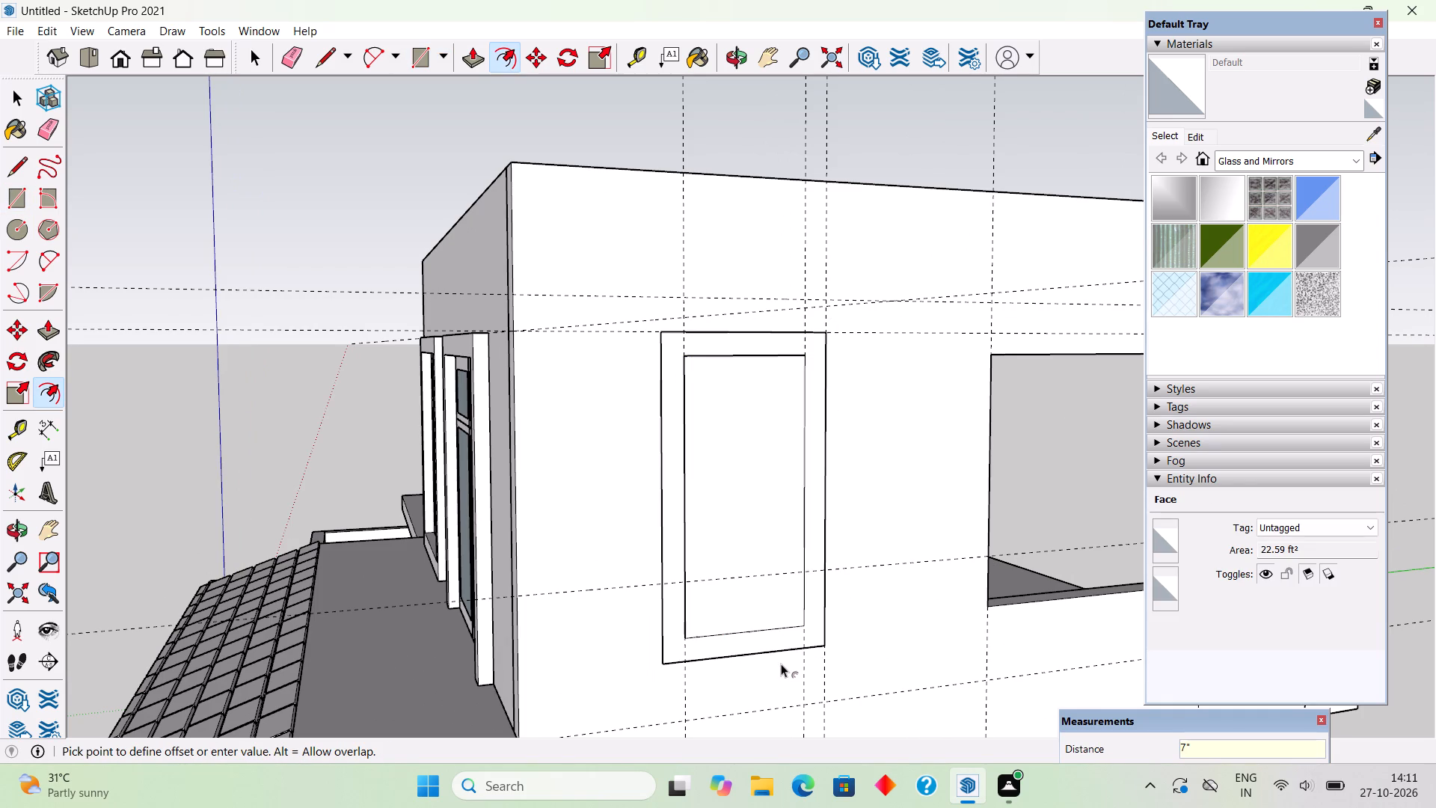
{"action": "key", "text": "space"}
{"action": "left_click", "coordinate": [787, 603]}
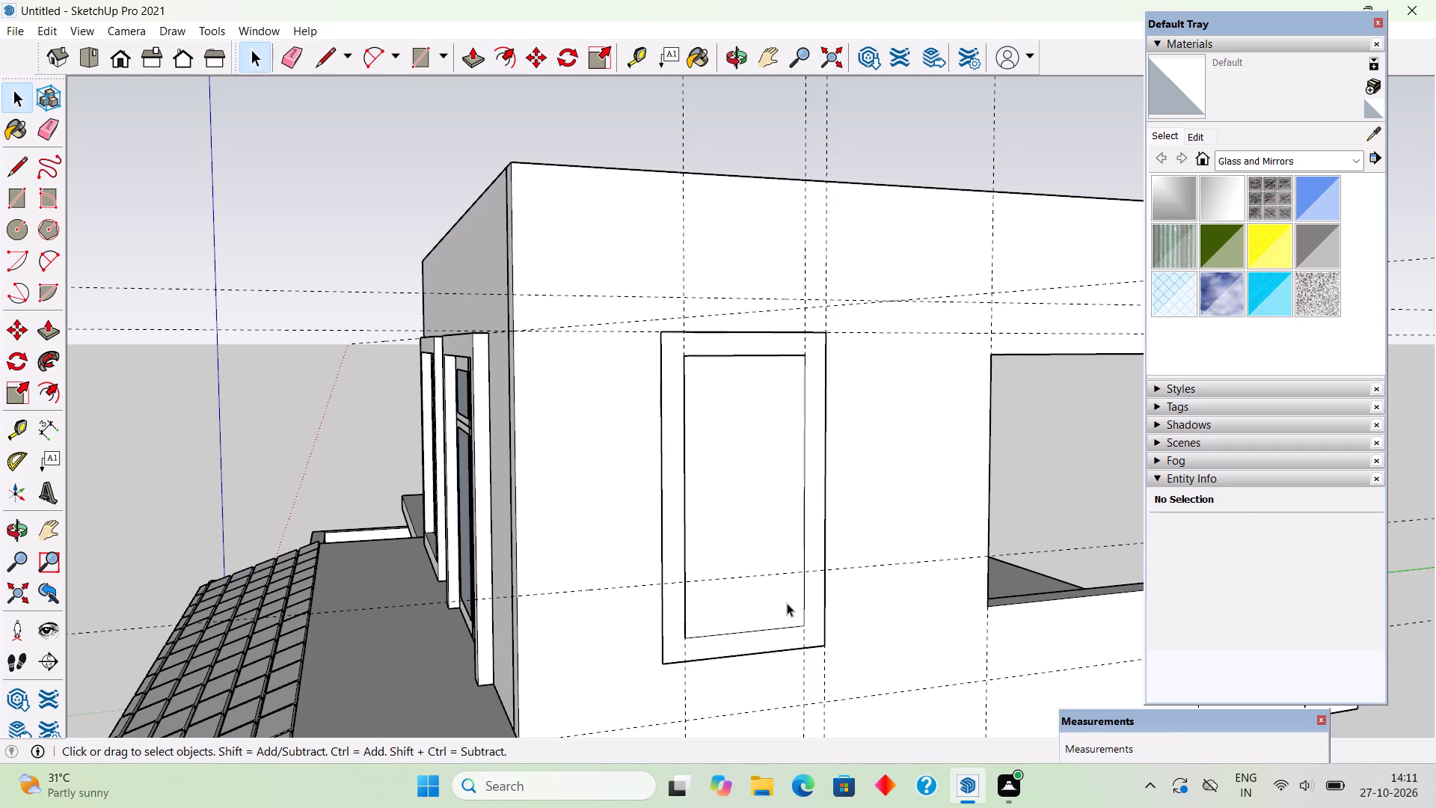
{"action": "key", "text": "Delete"}
Extrude the narrow opening's frame border 5" out from the wall and make the frame a group.
{"action": "key", "text": "p"}
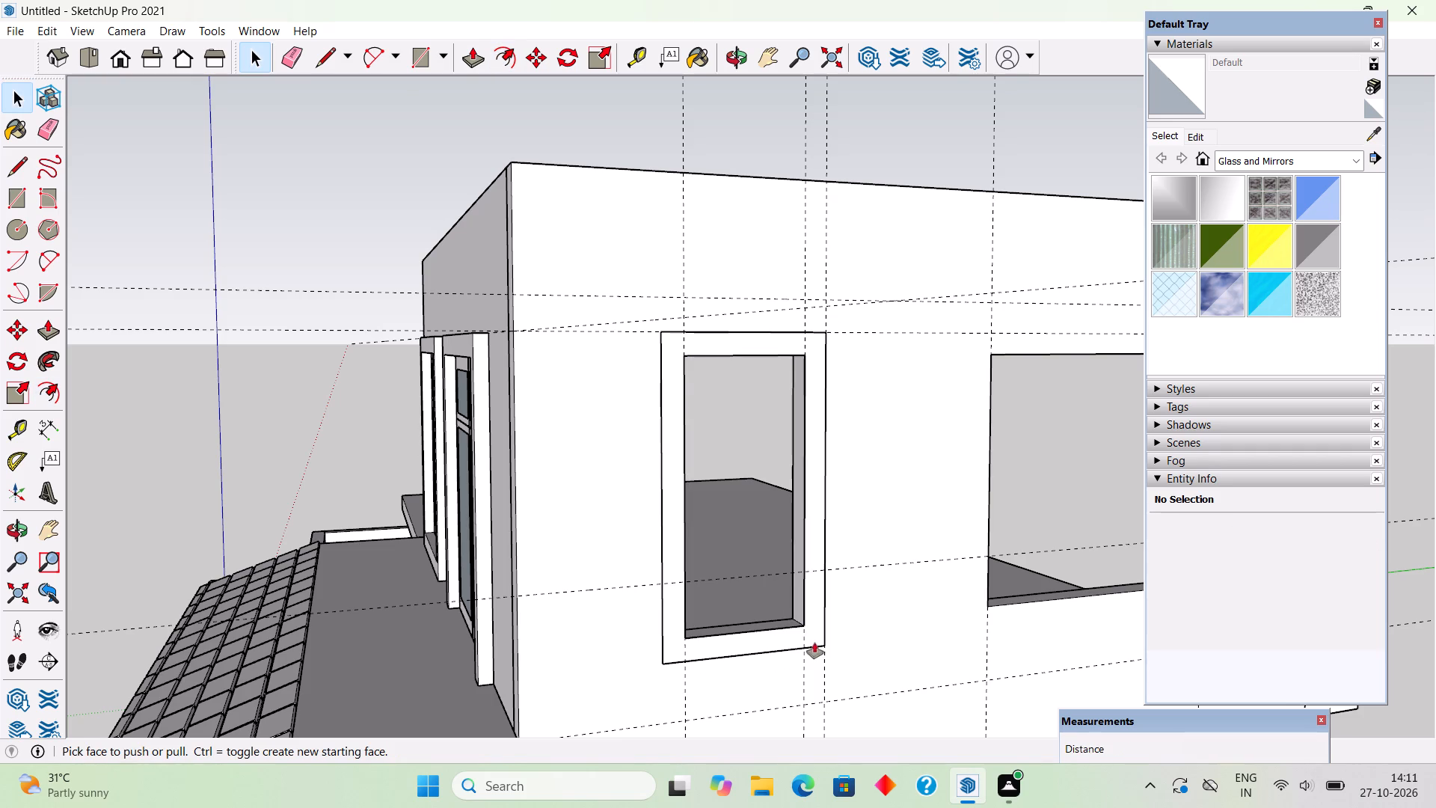
{"action": "left_click", "coordinate": [814, 634]}
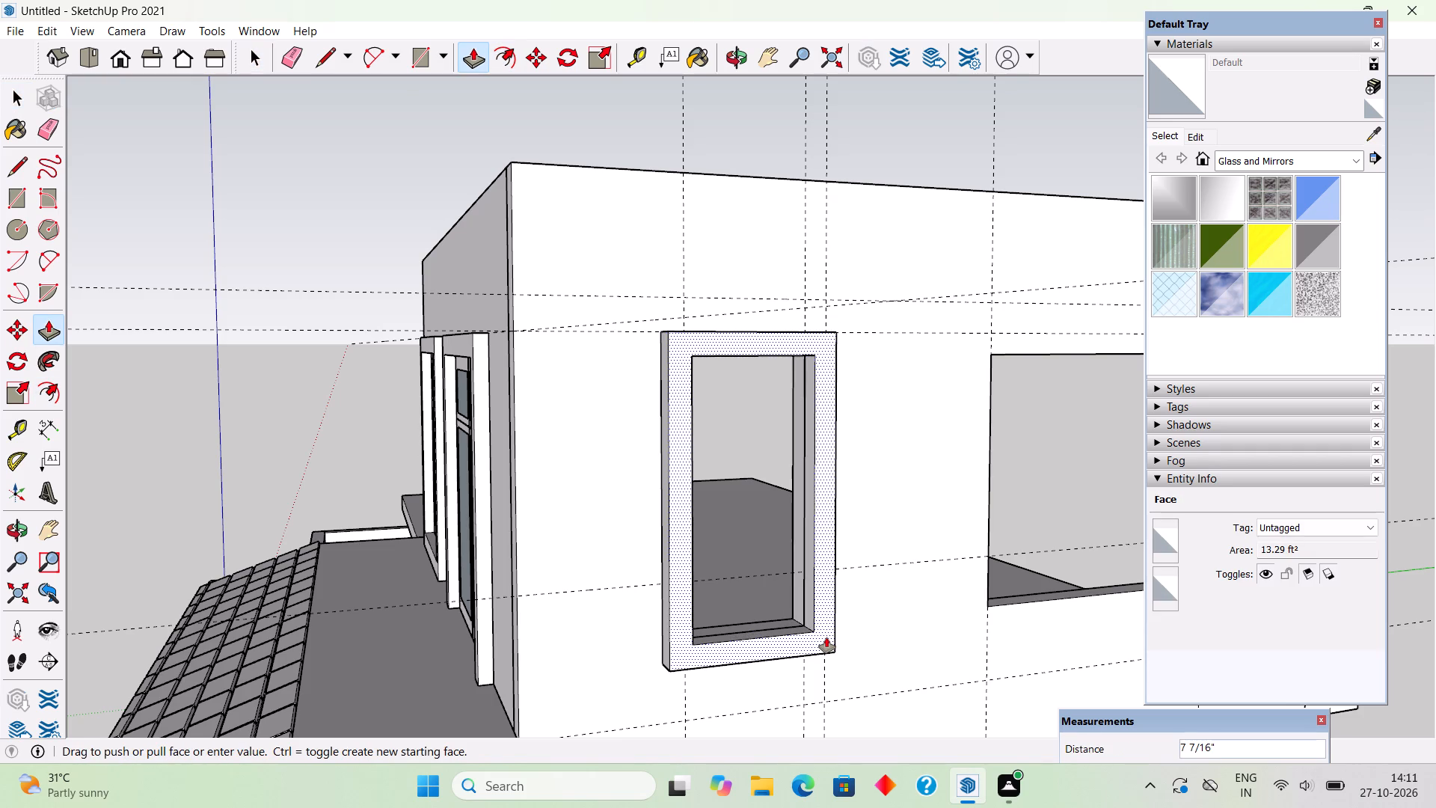
{"action": "type", "text": "5\""}
{"action": "key", "text": "Return"}
{"action": "key", "text": "space"}
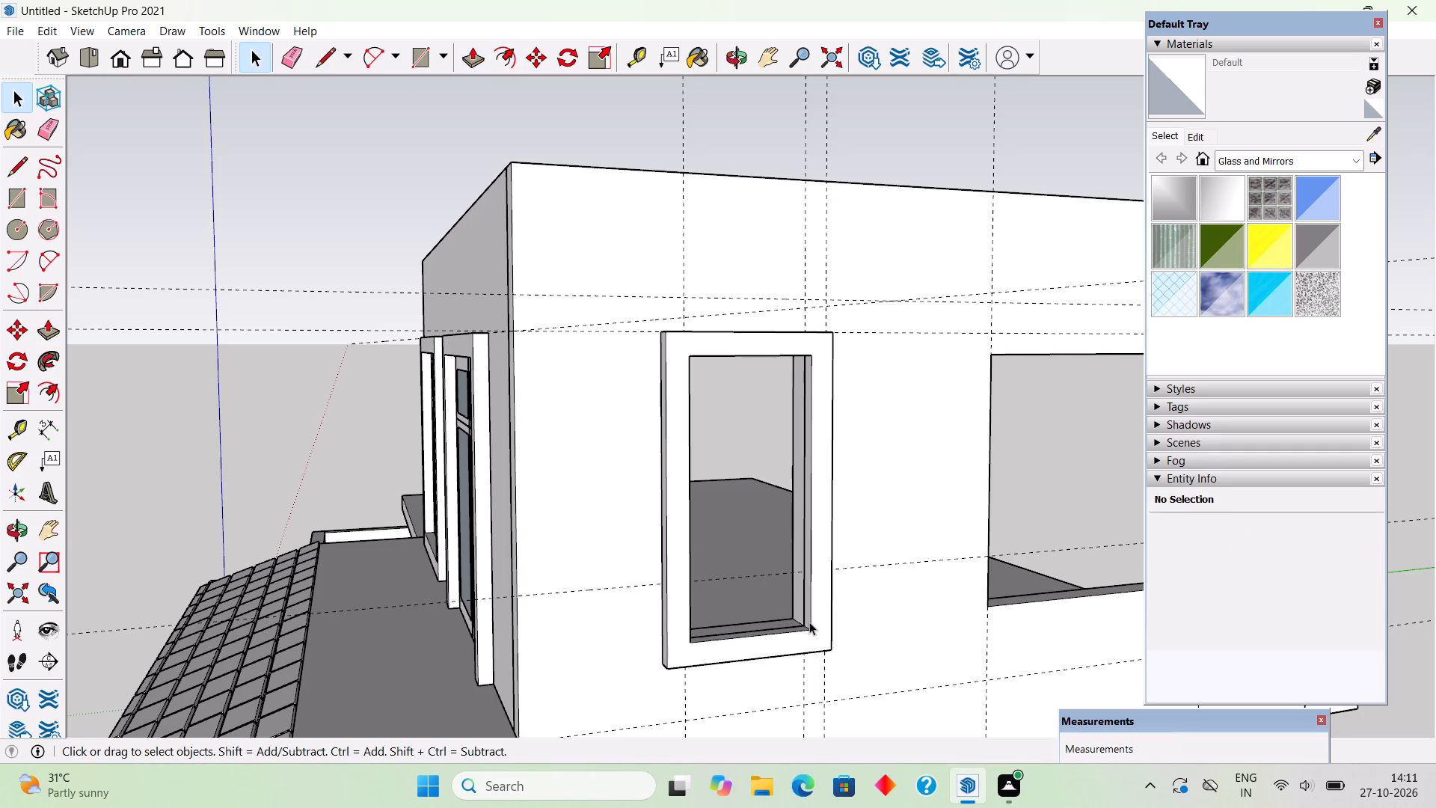
{"action": "double_click", "coordinate": [809, 622]}
{"action": "left_click", "coordinate": [809, 622]}
{"action": "right_click", "coordinate": [809, 622]}
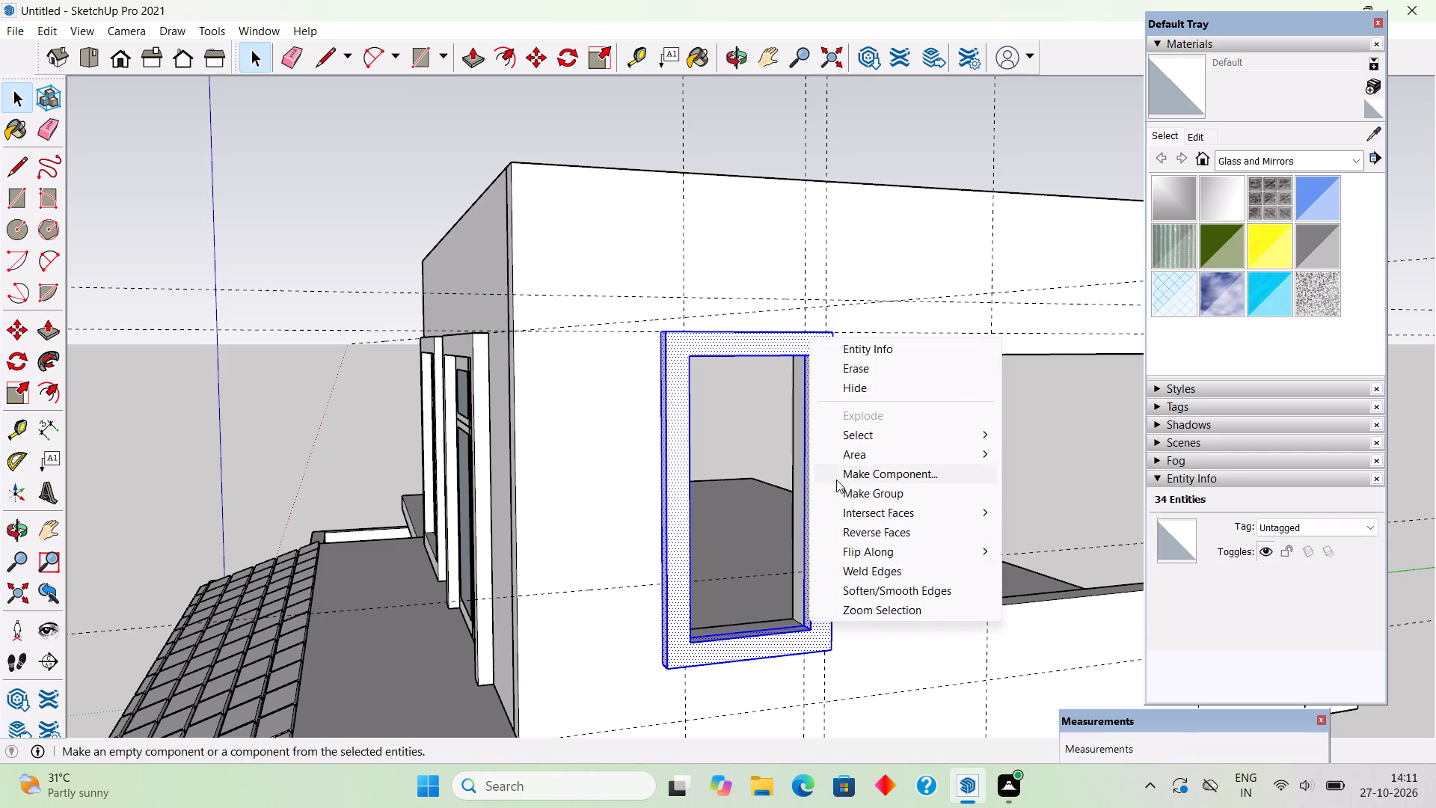
{"action": "left_click", "coordinate": [840, 493]}
{"action": "scroll", "coordinate": [844, 499], "scroll_direction": "down", "scroll_amount": 9}
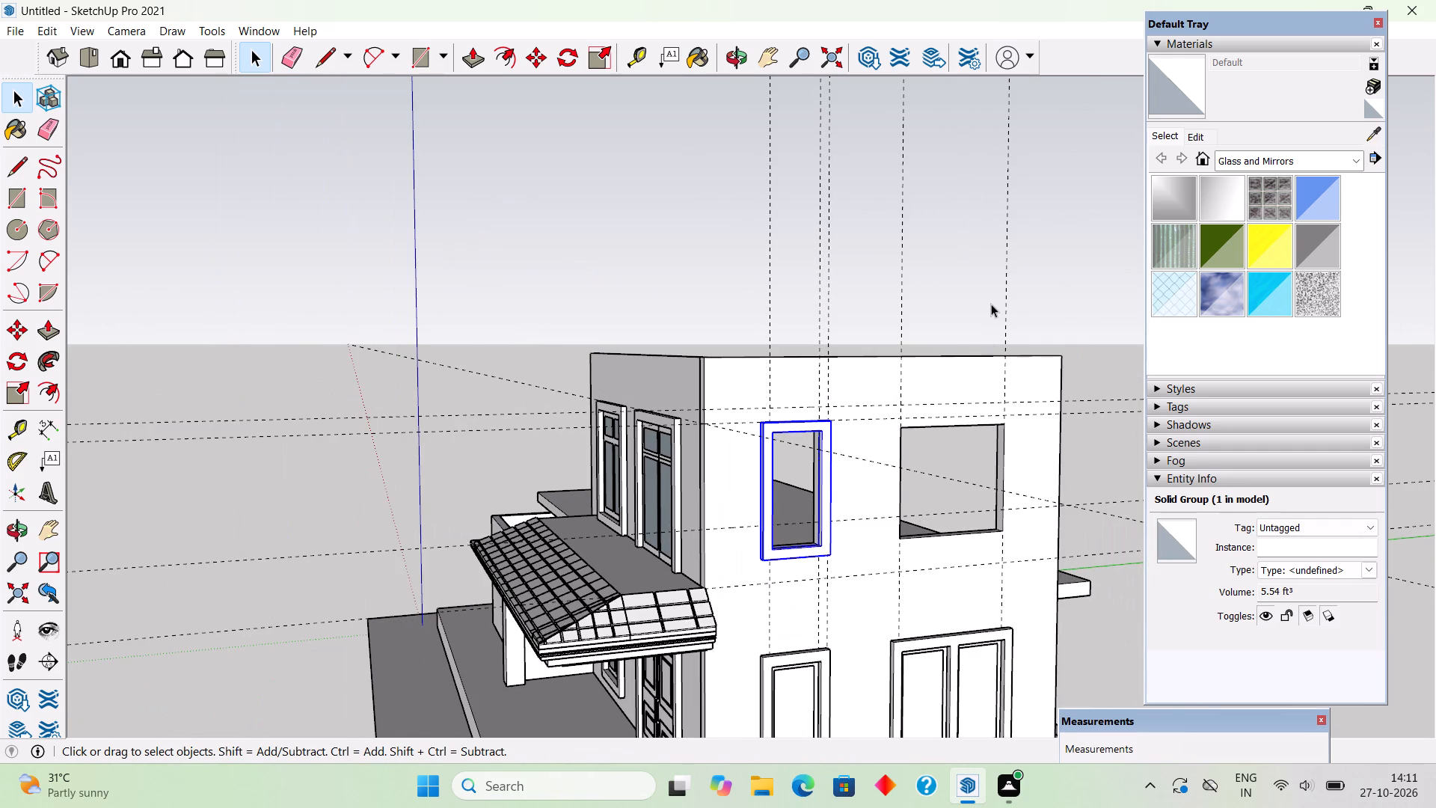
{"action": "left_click", "coordinate": [991, 304]}
Outline a 7" frame border around the side wall's wide upper opening and delete the face covering the opening.
{"action": "middle_click_drag", "start_coordinate": [1022, 447], "coordinate": [792, 477]}
{"action": "scroll", "coordinate": [903, 545], "scroll_direction": "up", "scroll_amount": 5}
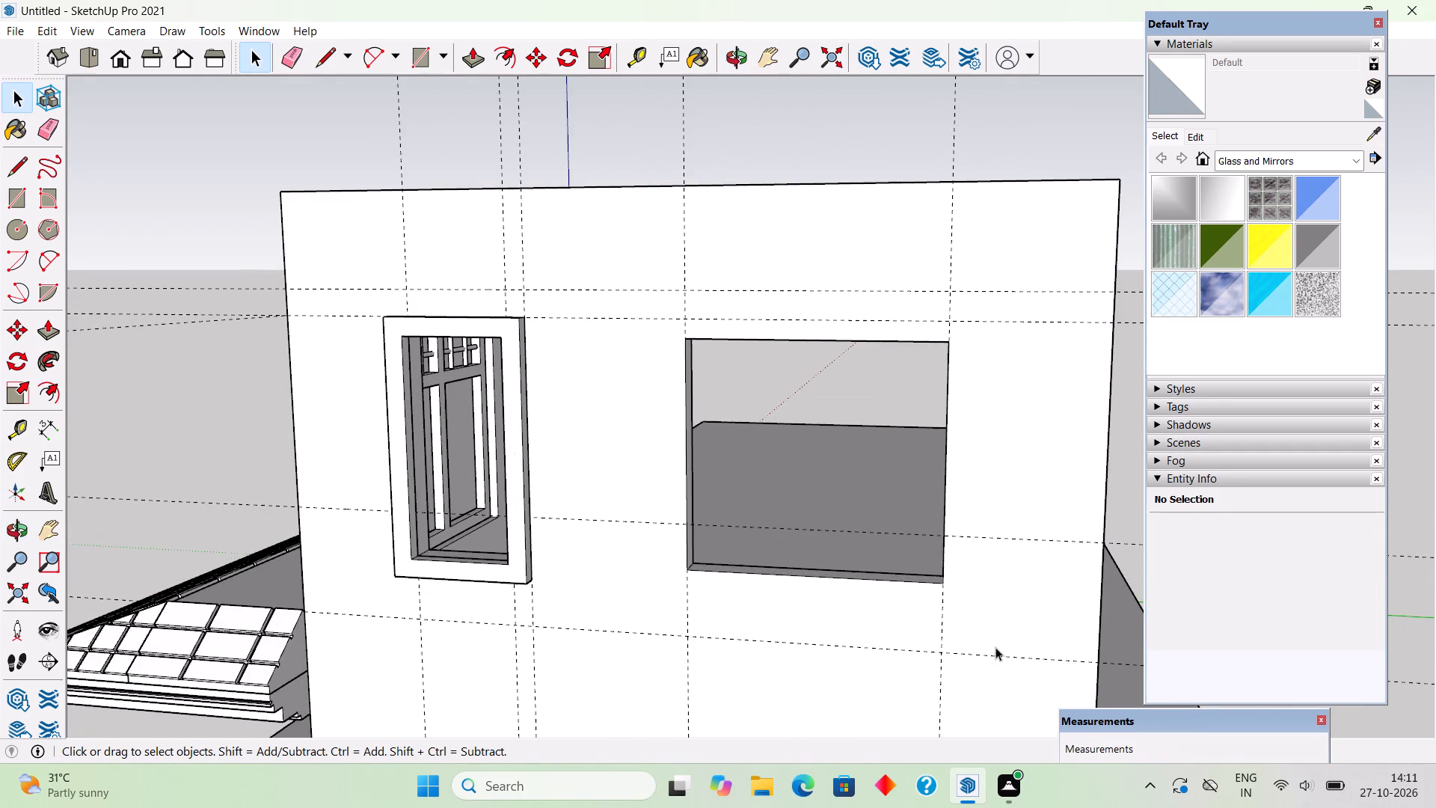
{"action": "middle_click_drag", "start_coordinate": [1031, 661], "coordinate": [1084, 665]}
{"action": "scroll", "coordinate": [1081, 661], "scroll_direction": "down", "scroll_amount": 3}
{"action": "scroll", "coordinate": [794, 547], "scroll_direction": "down", "scroll_amount": 4}
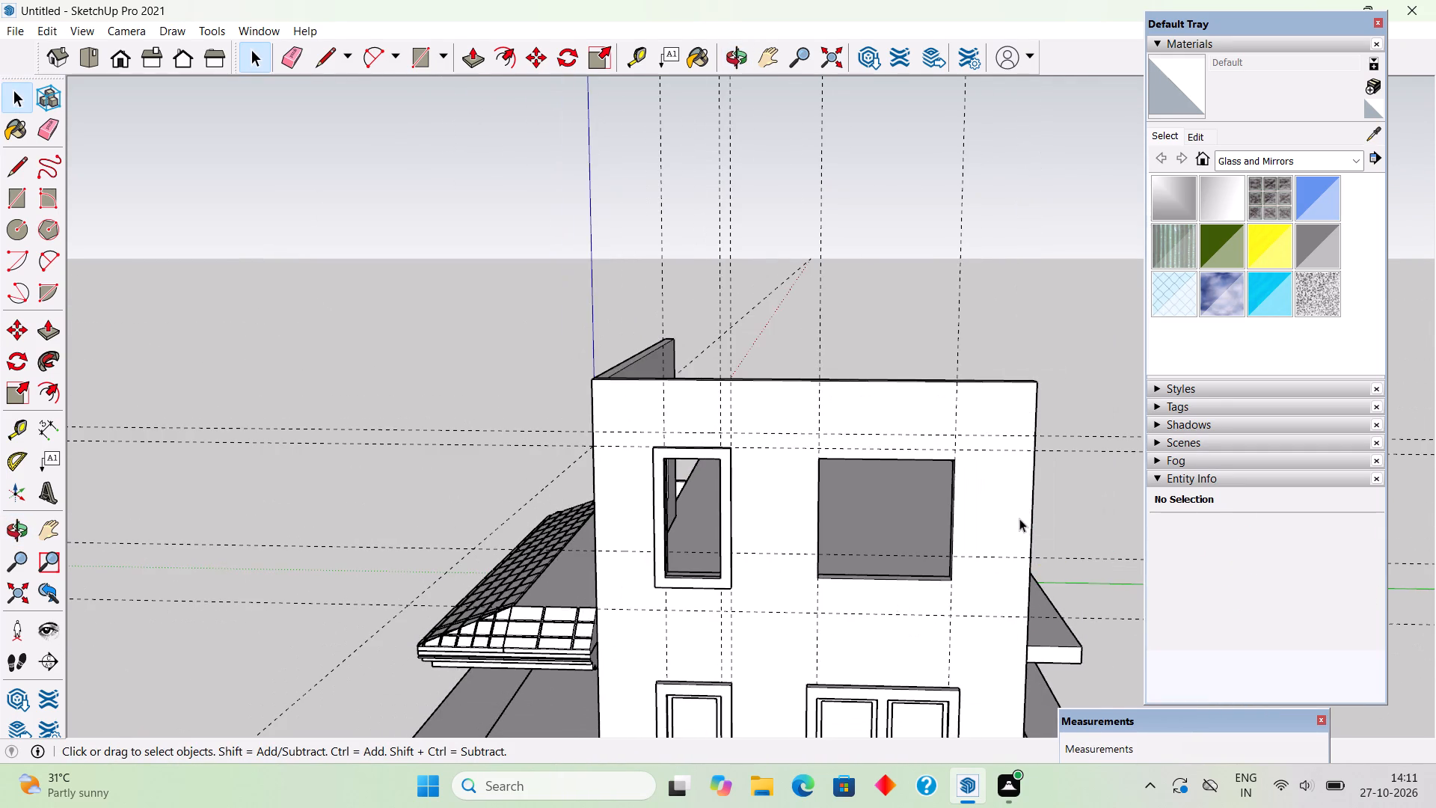
{"action": "scroll", "coordinate": [1019, 515], "scroll_direction": "up", "scroll_amount": 5}
{"action": "middle_click_drag", "start_coordinate": [974, 631], "coordinate": [1067, 644]}
{"action": "scroll", "coordinate": [1087, 517], "scroll_direction": "up", "scroll_amount": 3}
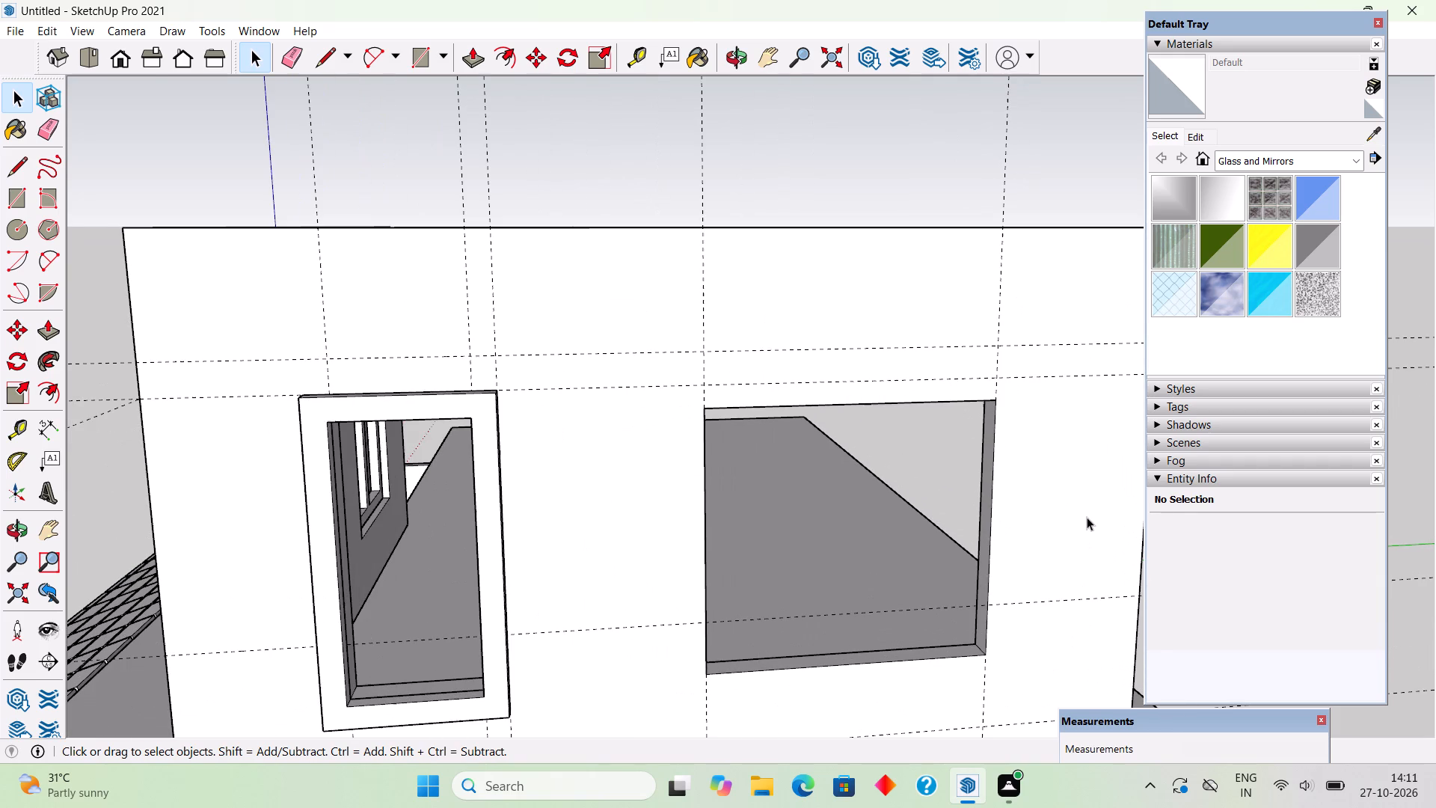
{"action": "key", "text": "r"}
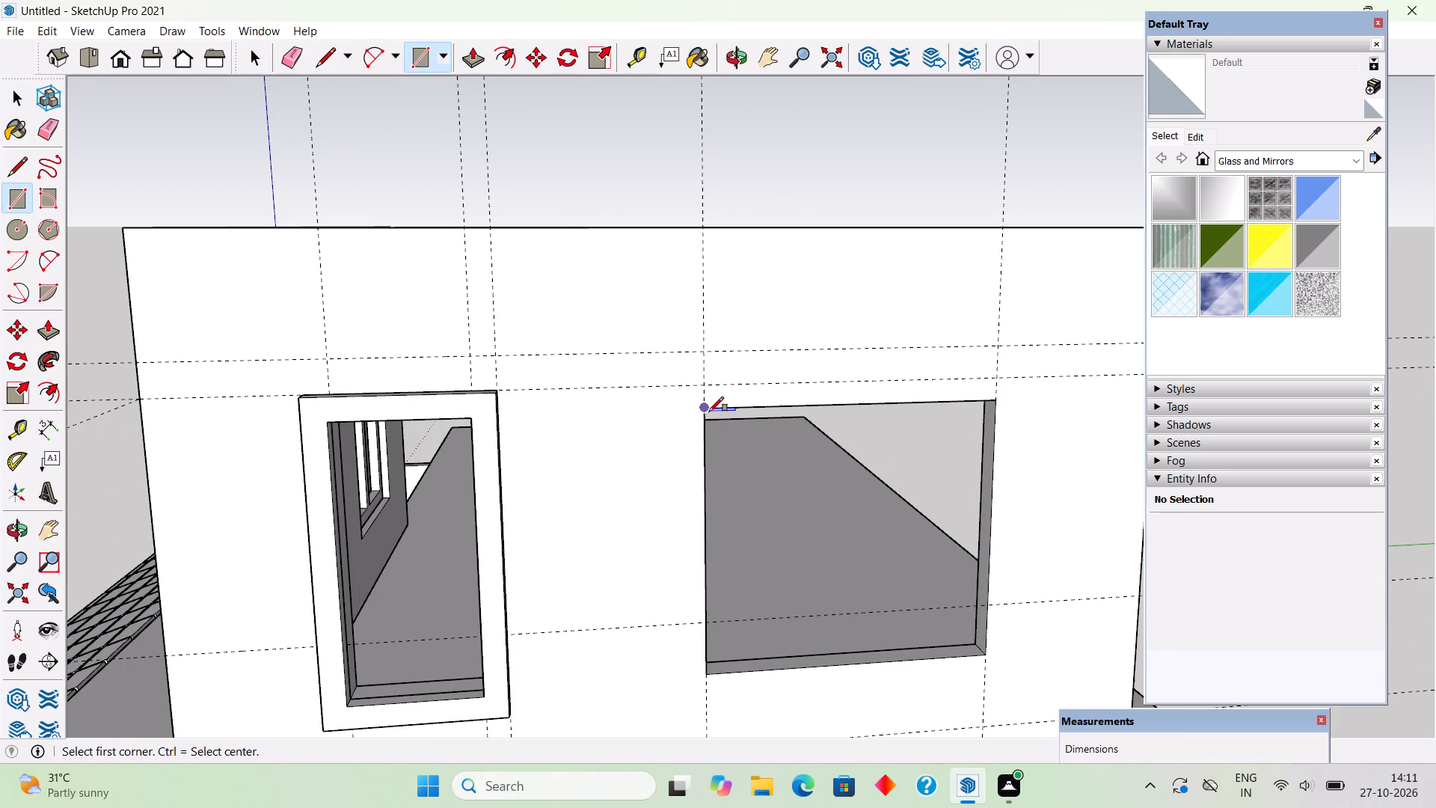
{"action": "left_click", "coordinate": [709, 411]}
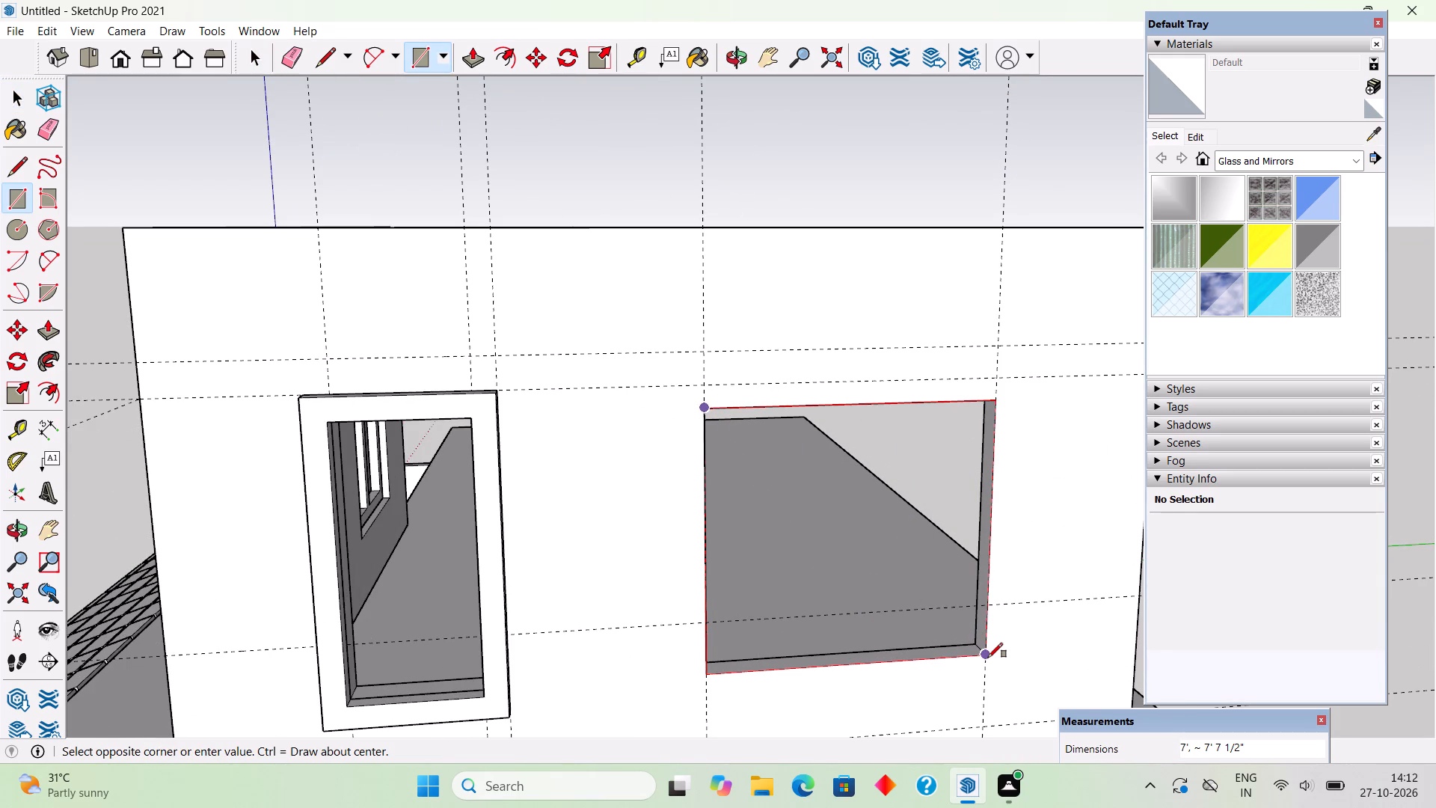
{"action": "left_click", "coordinate": [989, 658]}
{"action": "key", "text": "f"}
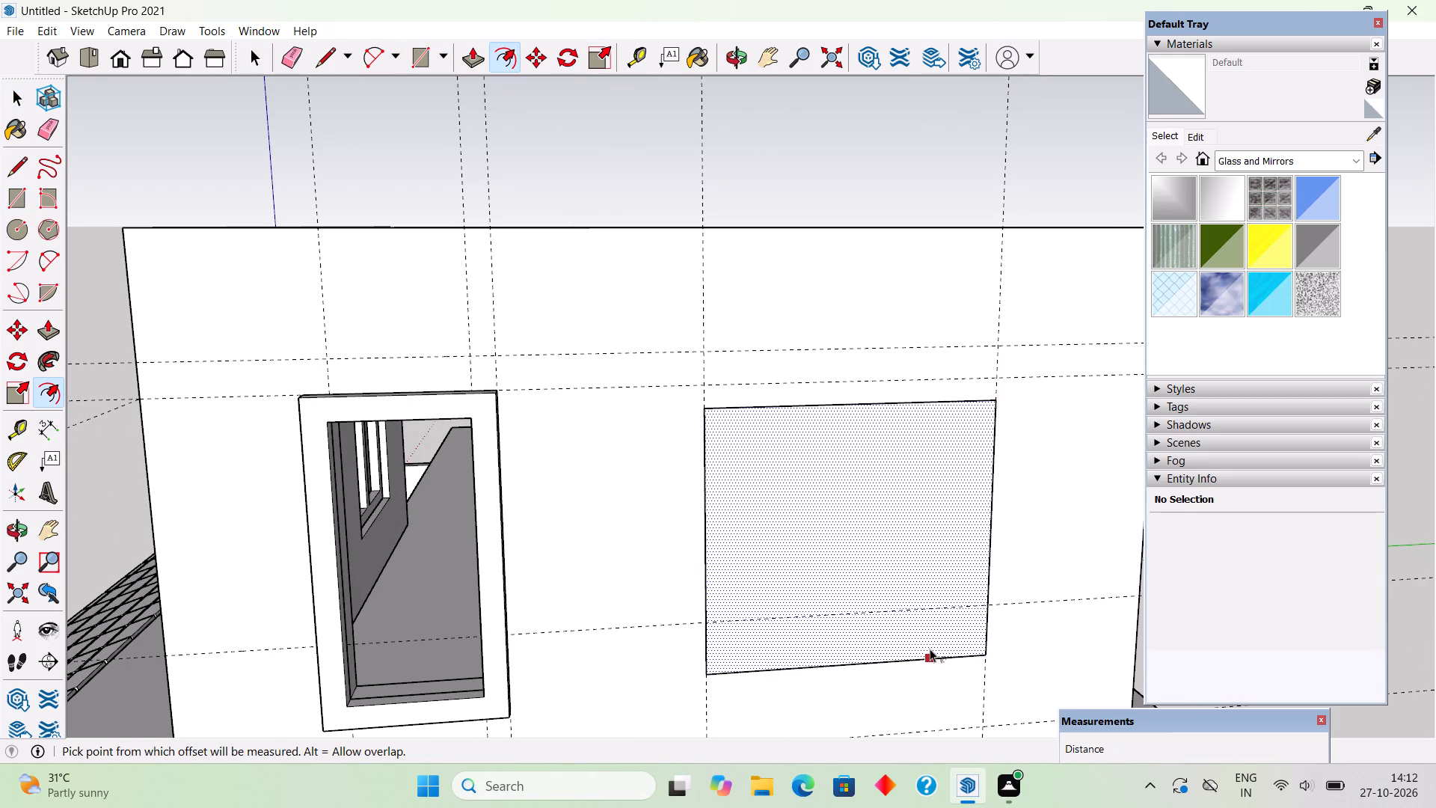
{"action": "left_click", "coordinate": [930, 649]}
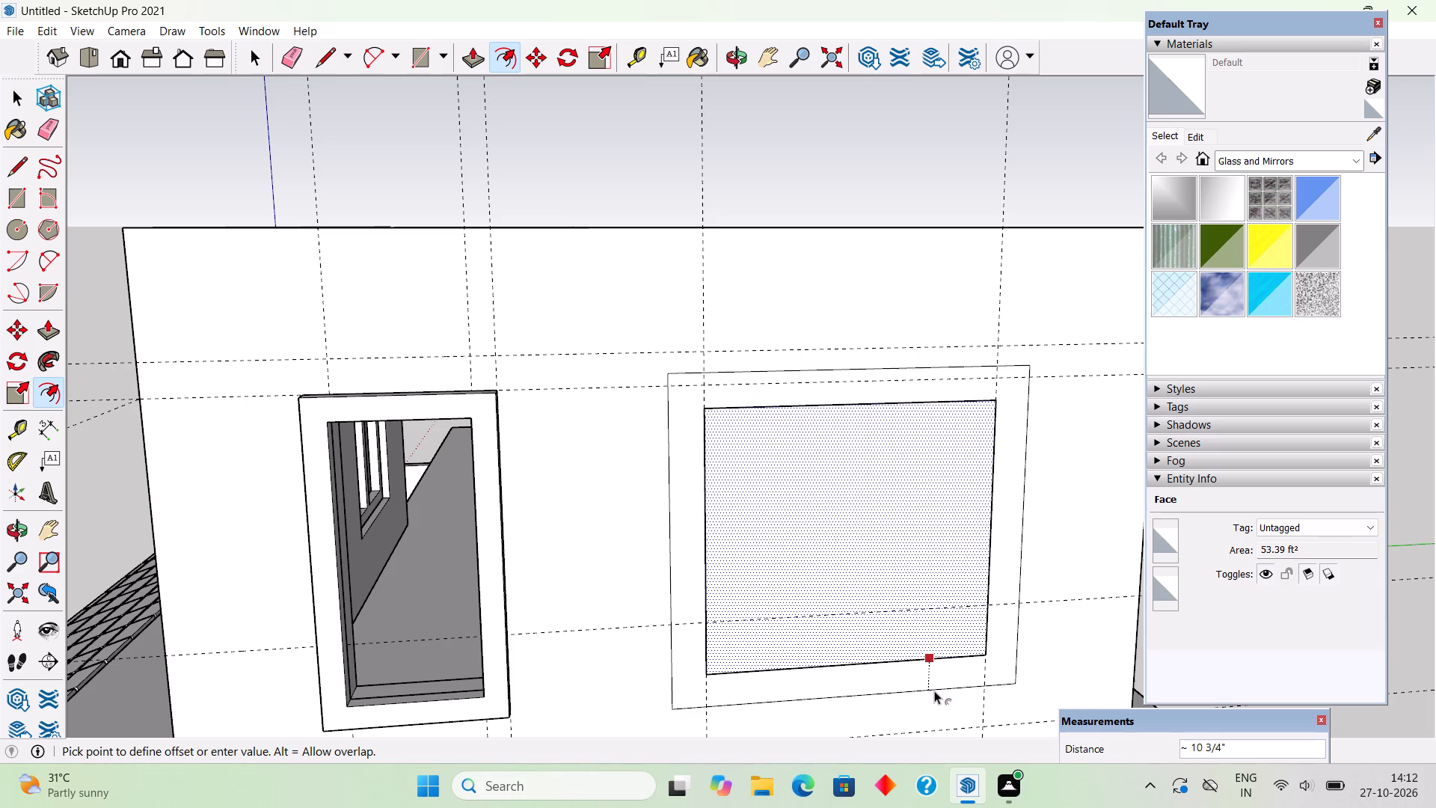
{"action": "type", "text": "7\""}
{"action": "key", "text": "Return"}
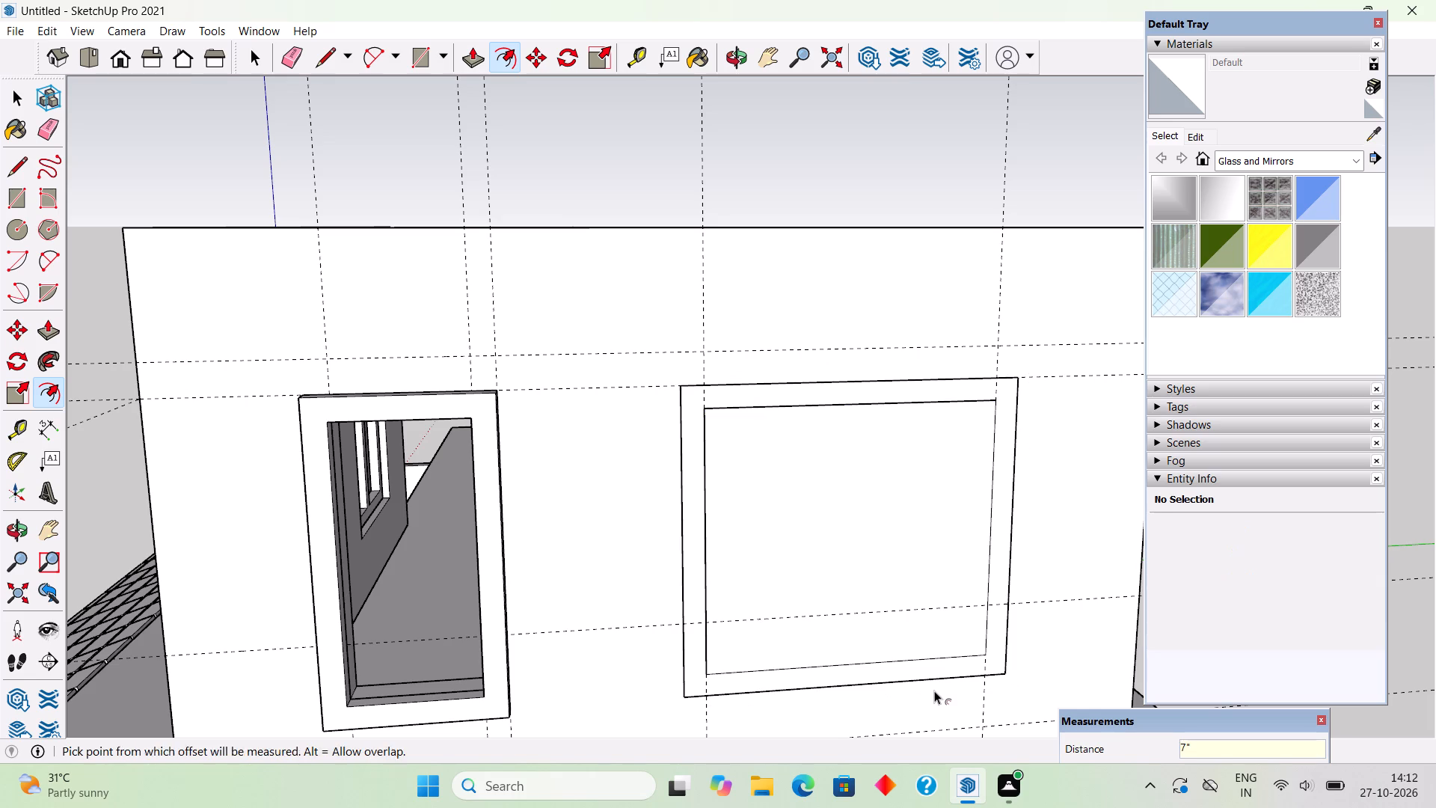
{"action": "key", "text": "space"}
{"action": "left_click", "coordinate": [903, 560]}
{"action": "key", "text": "Delete"}
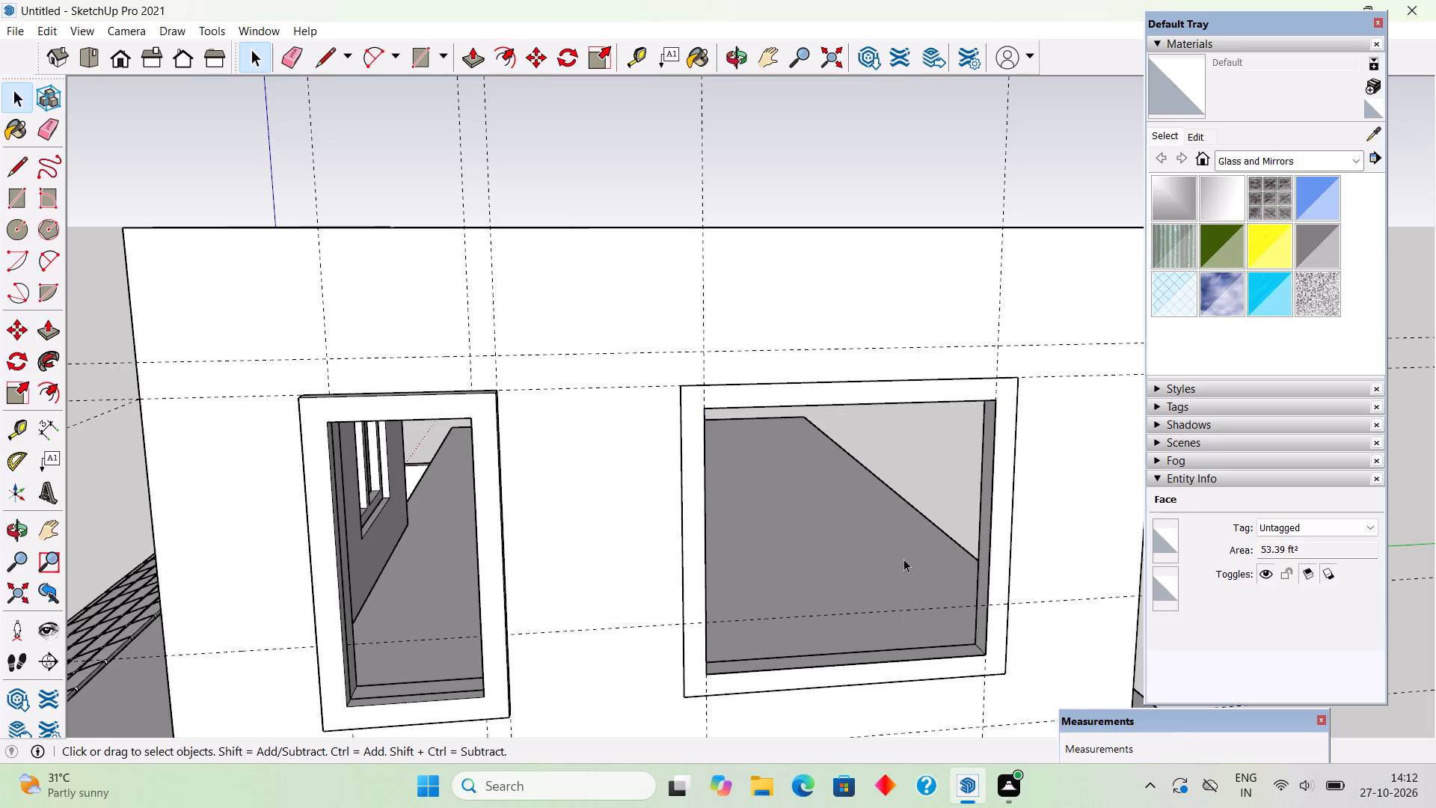
Extrude the wide opening's frame border 5" out from the wall and make the frame a group.
{"action": "key", "text": "p"}
{"action": "left_click", "coordinate": [996, 628]}
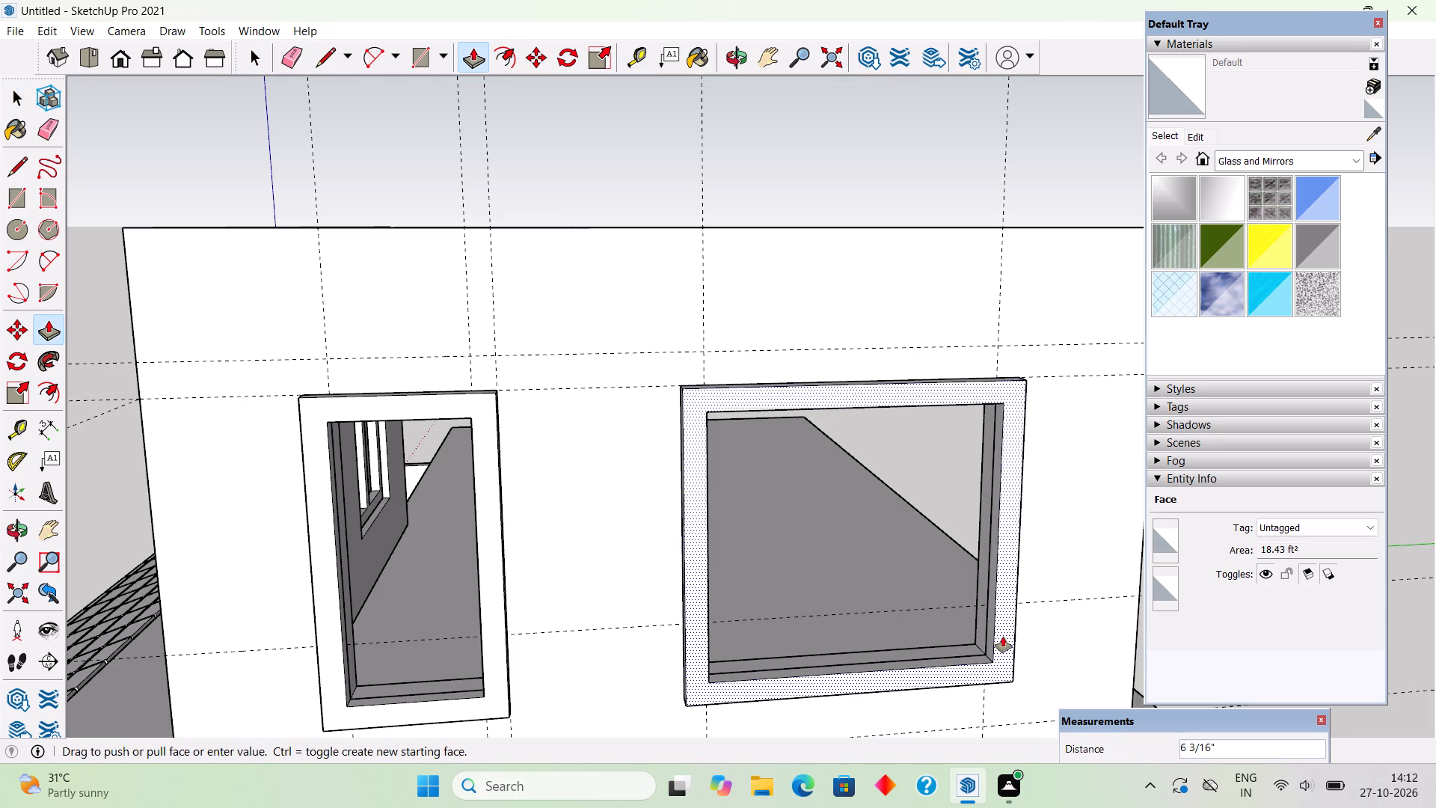
{"action": "type", "text": "5\""}
{"action": "key", "text": "Return"}
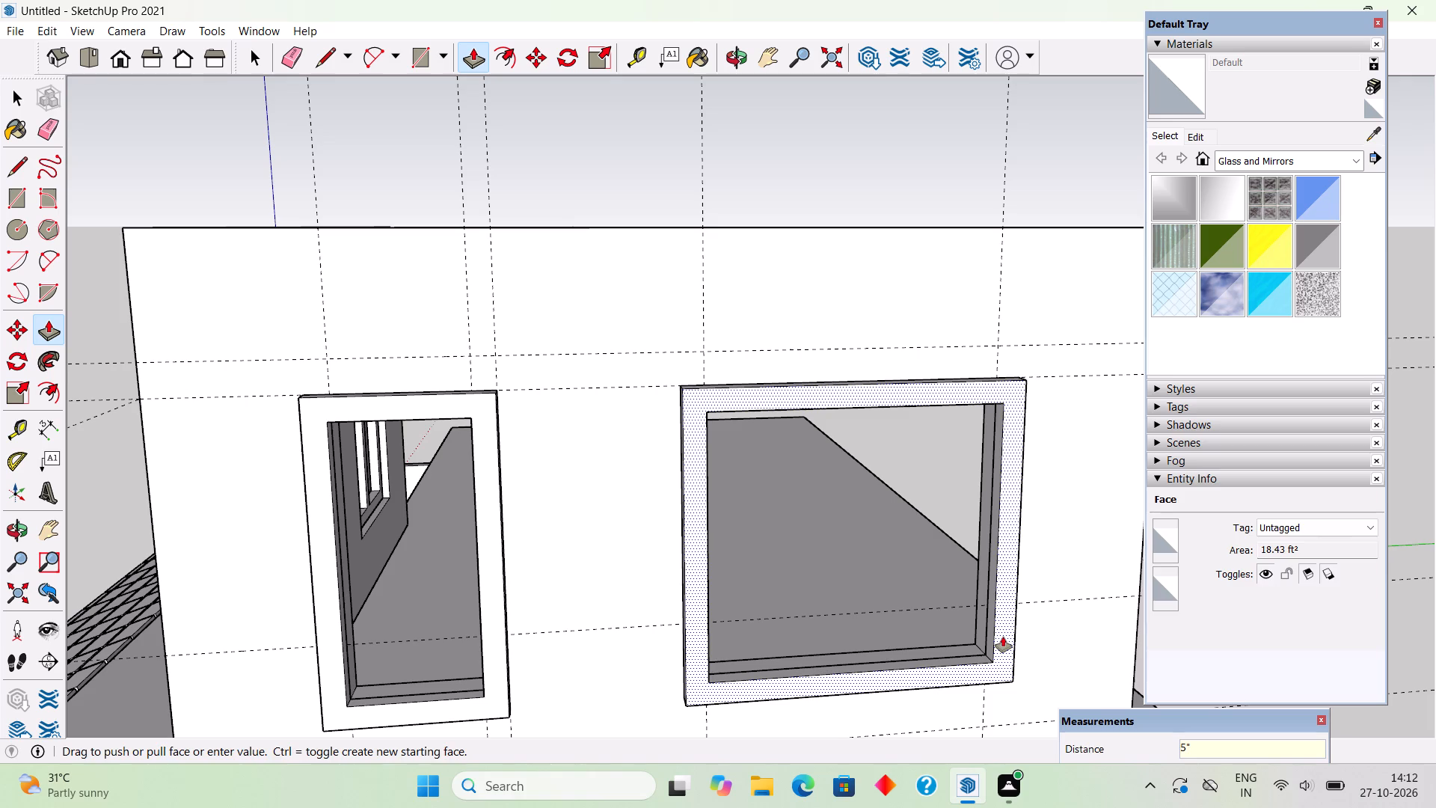
{"action": "key", "text": "space"}
{"action": "triple_click", "coordinate": [1003, 637]}
{"action": "right_click", "coordinate": [1003, 637]}
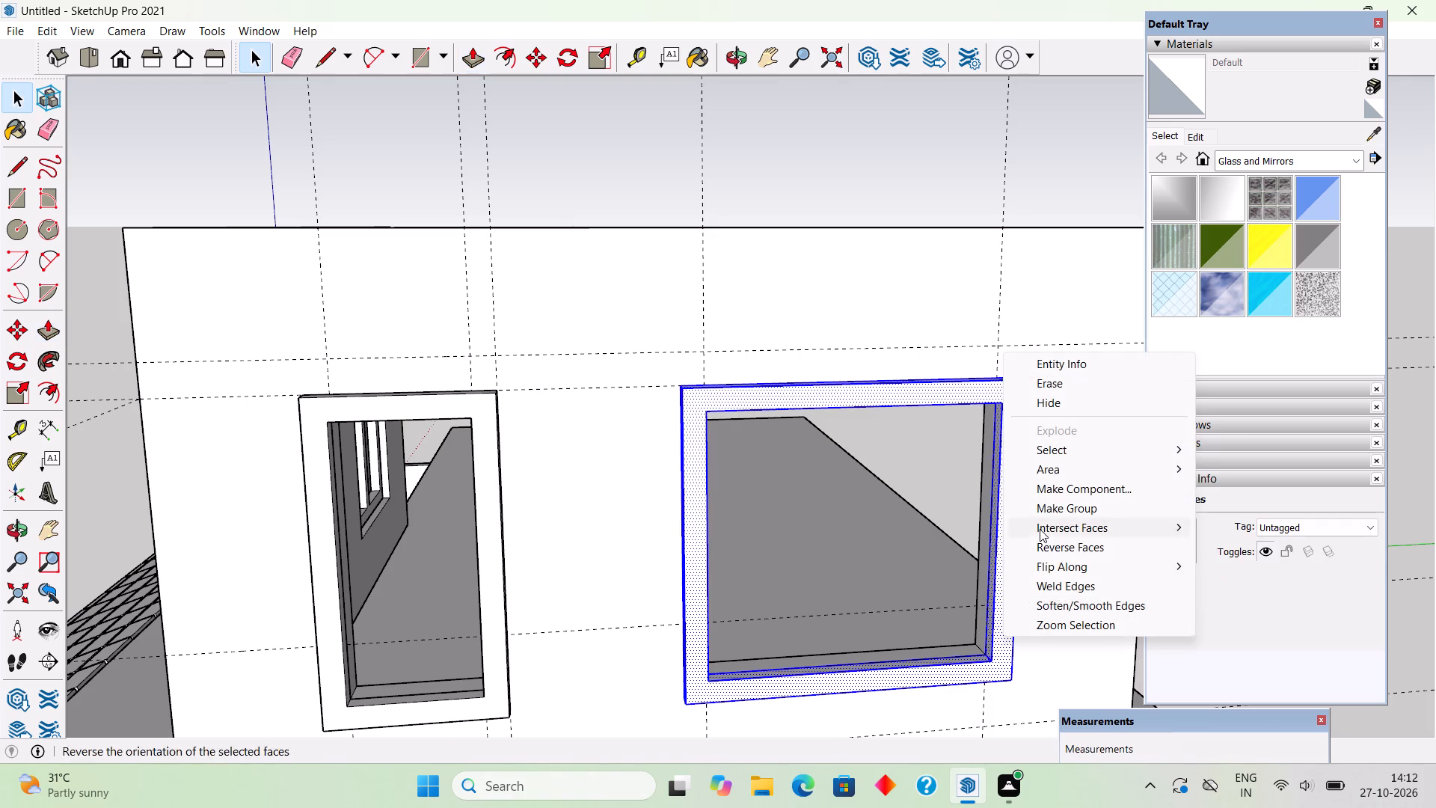
{"action": "left_click", "coordinate": [1046, 514]}
{"action": "left_click", "coordinate": [970, 477]}
Measure the width of the inner sash border on the side wall's narrow ground-floor window.
{"action": "scroll", "coordinate": [972, 491], "scroll_direction": "down", "scroll_amount": 3}
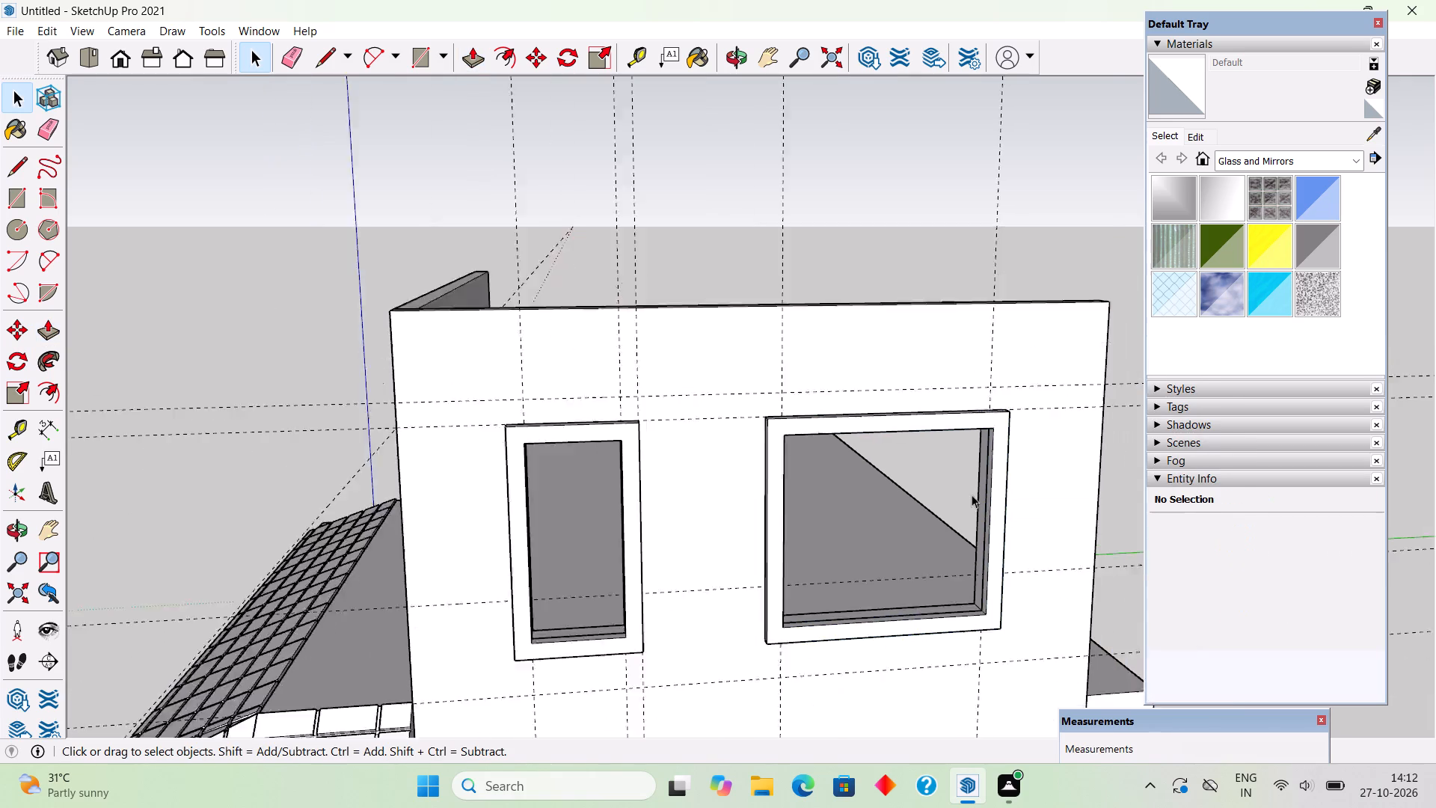
{"action": "scroll", "coordinate": [972, 495], "scroll_direction": "down", "scroll_amount": 1}
{"action": "middle_click_drag", "start_coordinate": [951, 527], "coordinate": [858, 499]}
{"action": "scroll", "coordinate": [774, 466], "scroll_direction": "down", "scroll_amount": 4}
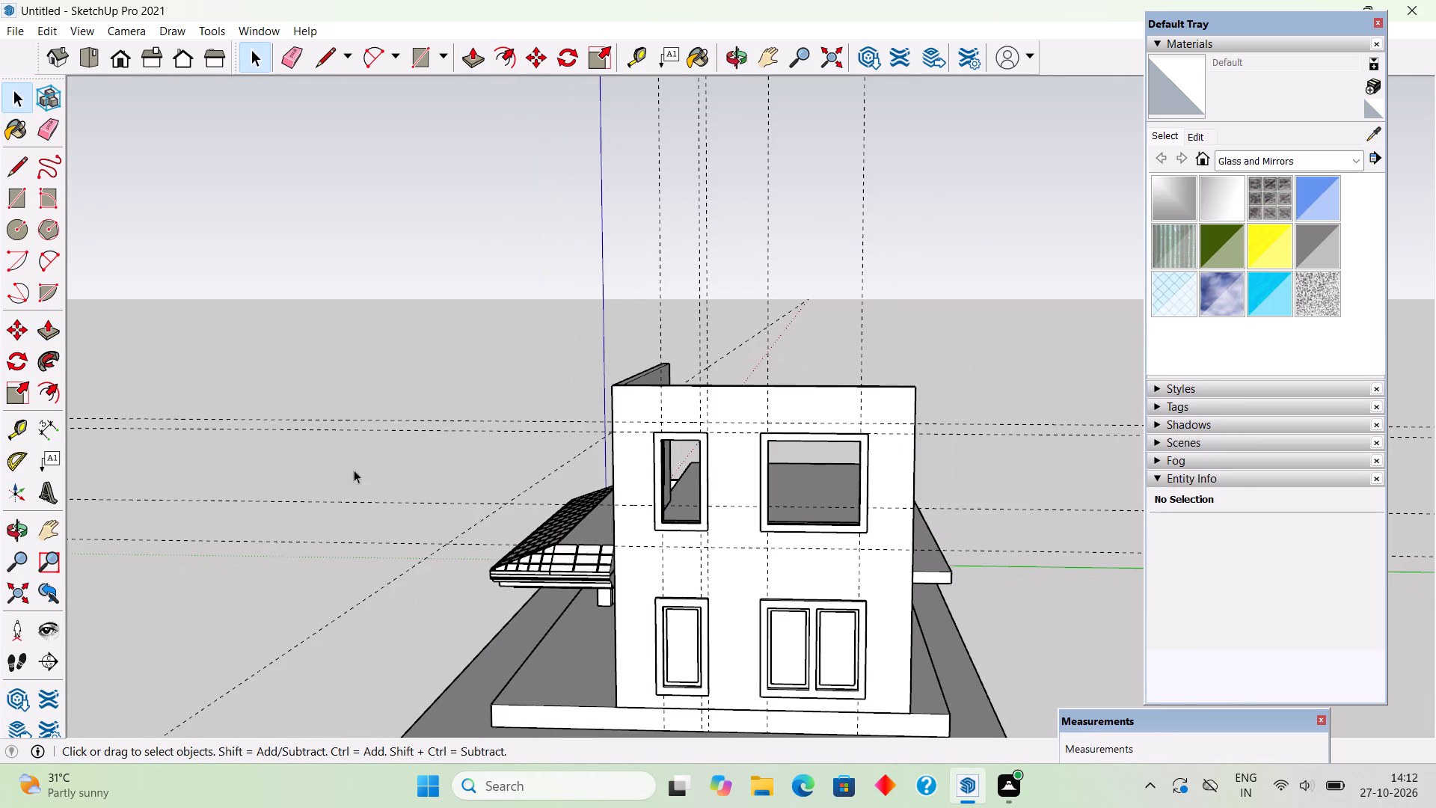
{"action": "scroll", "coordinate": [531, 613], "scroll_direction": "up", "scroll_amount": 4}
{"action": "scroll", "coordinate": [752, 183], "scroll_direction": "down", "scroll_amount": 3}
{"action": "scroll", "coordinate": [776, 612], "scroll_direction": "up", "scroll_amount": 6}
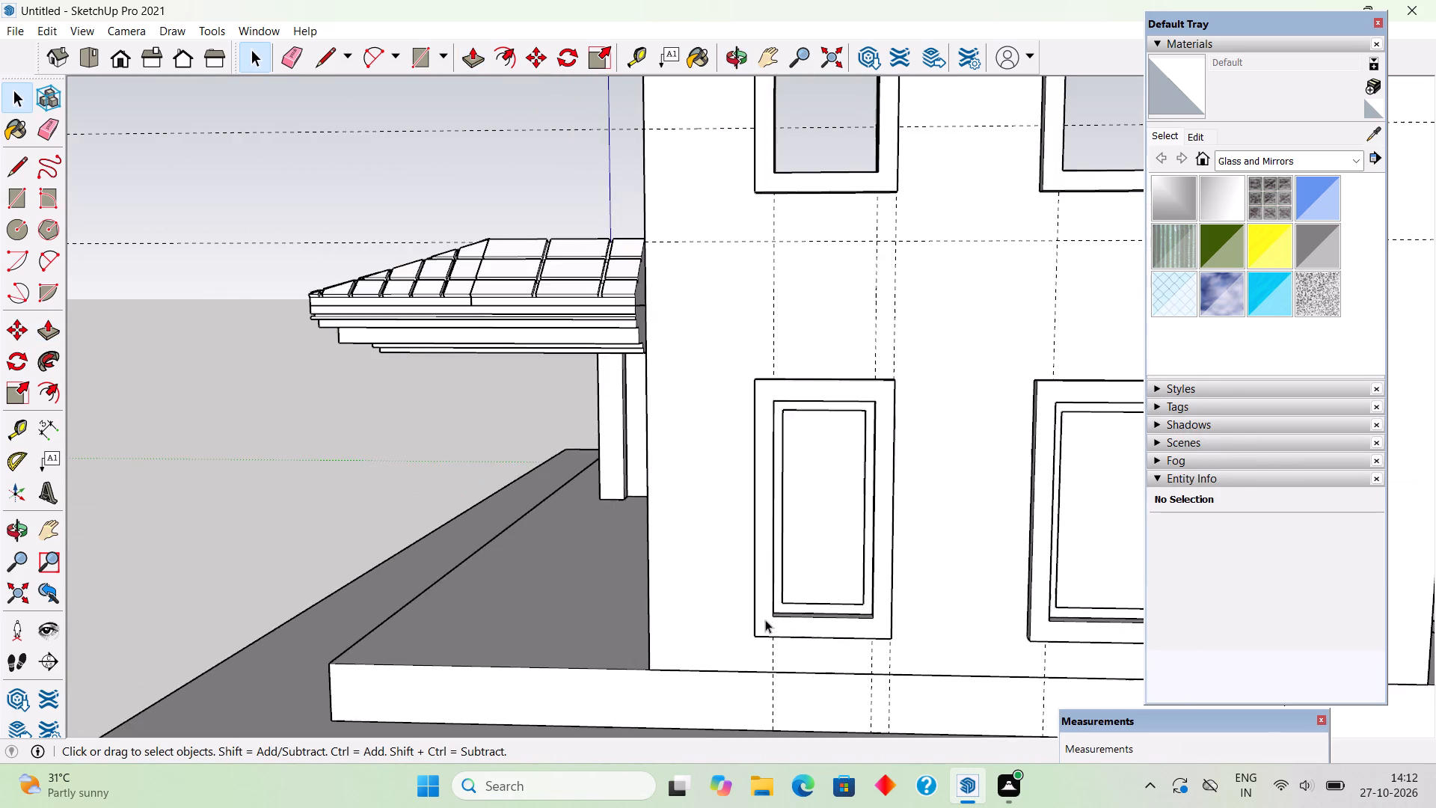
{"action": "scroll", "coordinate": [785, 606], "scroll_direction": "up", "scroll_amount": 11}
{"action": "key", "text": "t"}
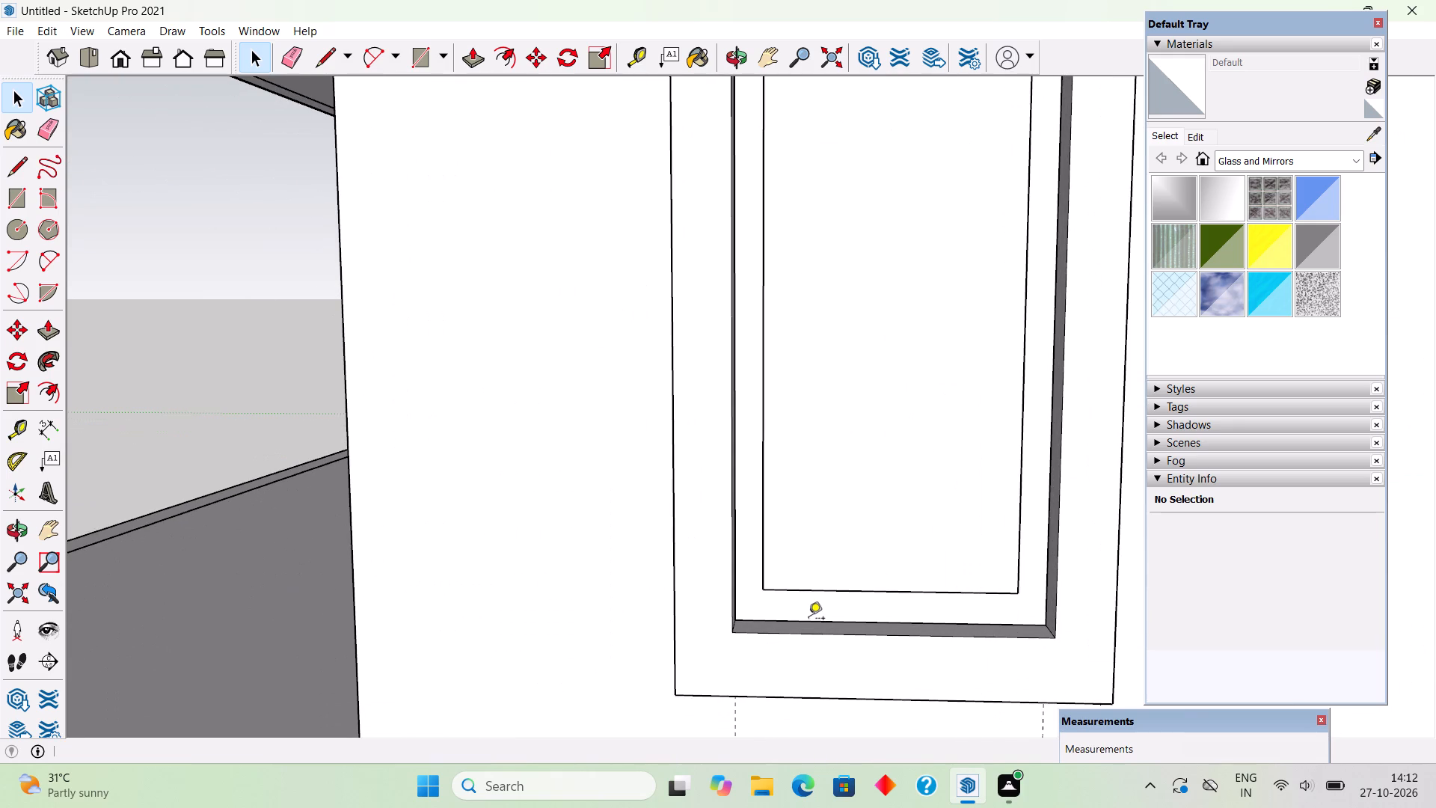
{"action": "left_click", "coordinate": [814, 618]}
{"action": "key", "text": "space"}
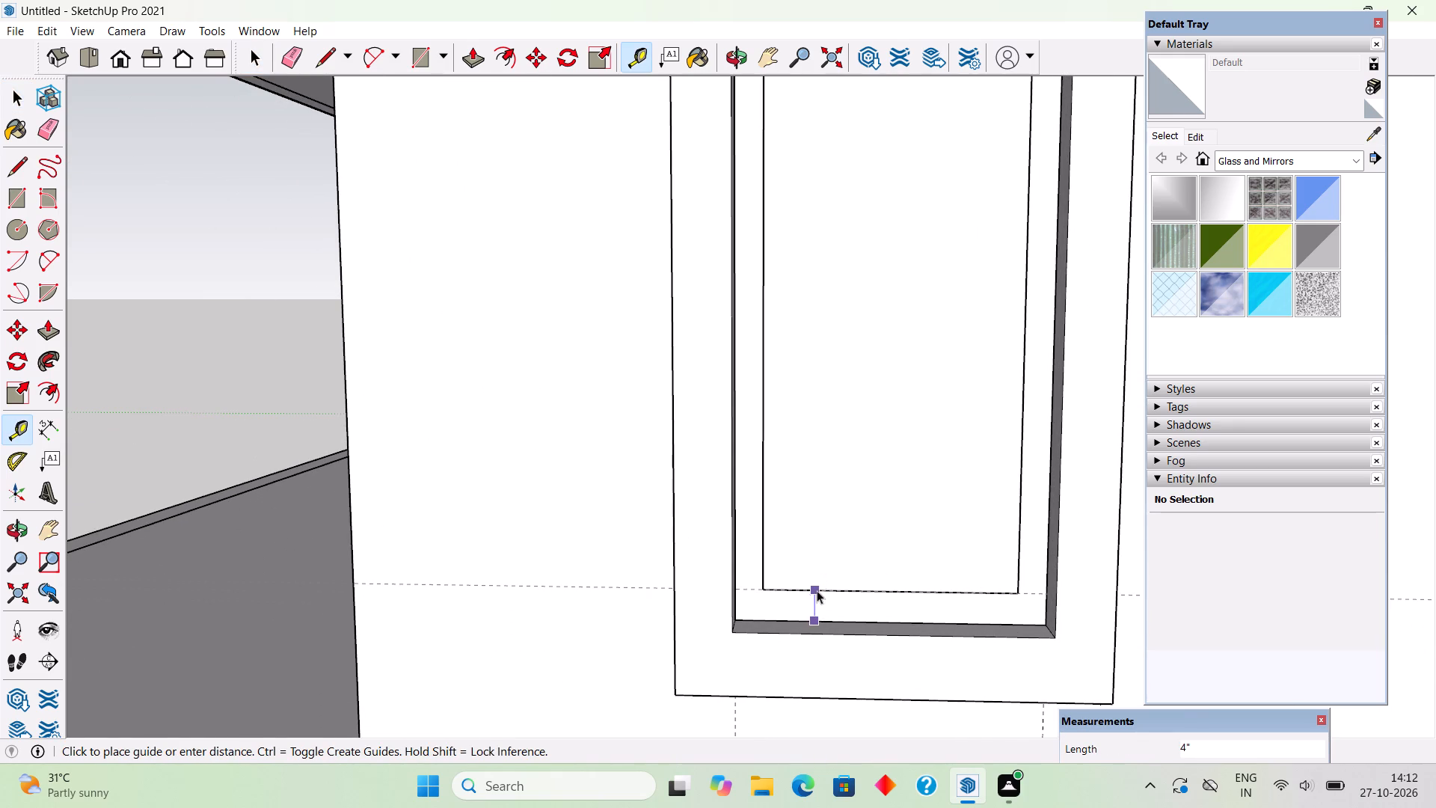
Draw a rectangle filling the narrow upper frame's opening, offset it 4" inward, and delete the inner face to leave a sash border.
{"action": "scroll", "coordinate": [827, 637], "scroll_direction": "down", "scroll_amount": 17}
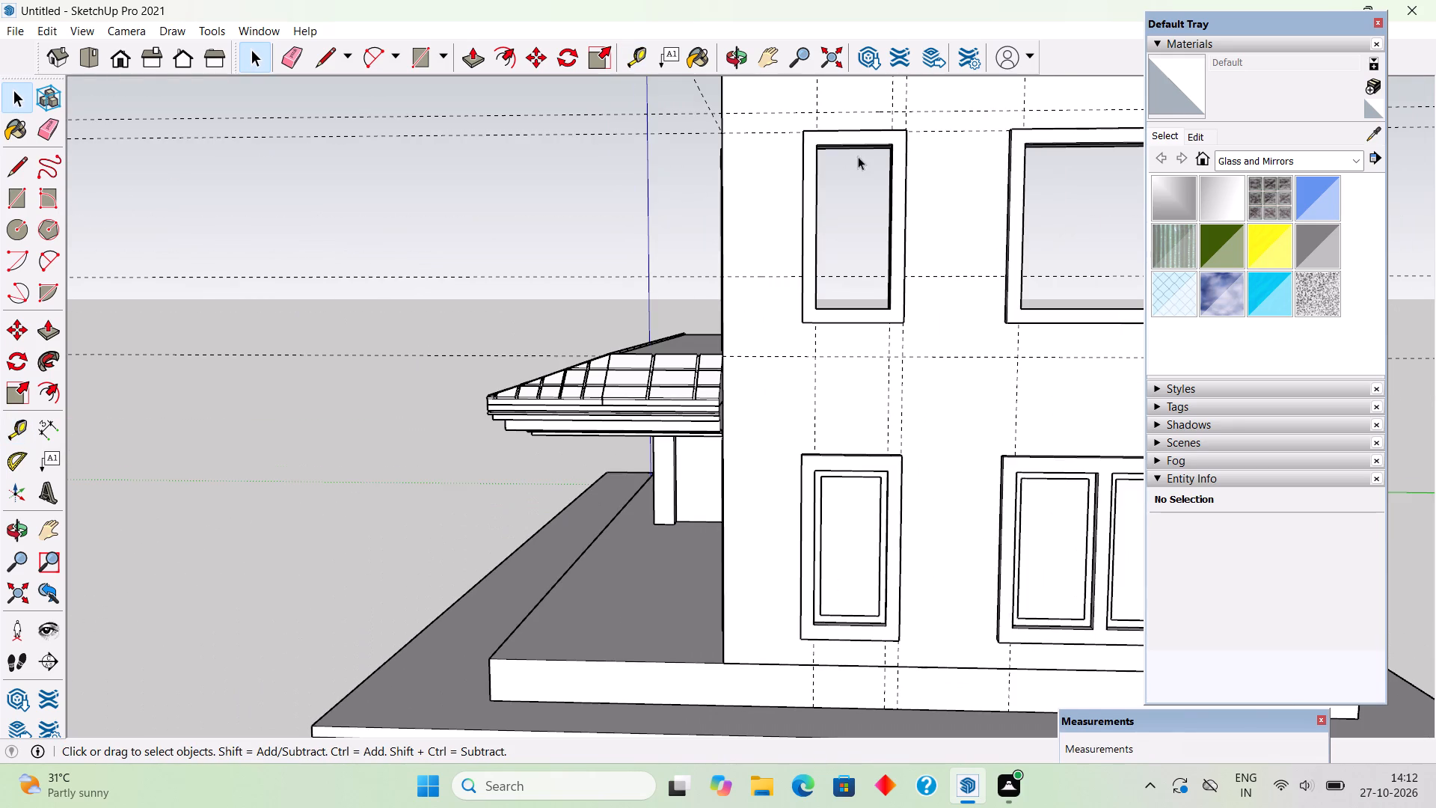
{"action": "scroll", "coordinate": [935, 526], "scroll_direction": "down", "scroll_amount": 4}
{"action": "scroll", "coordinate": [921, 263], "scroll_direction": "up", "scroll_amount": 5}
{"action": "scroll", "coordinate": [958, 346], "scroll_direction": "up", "scroll_amount": 3}
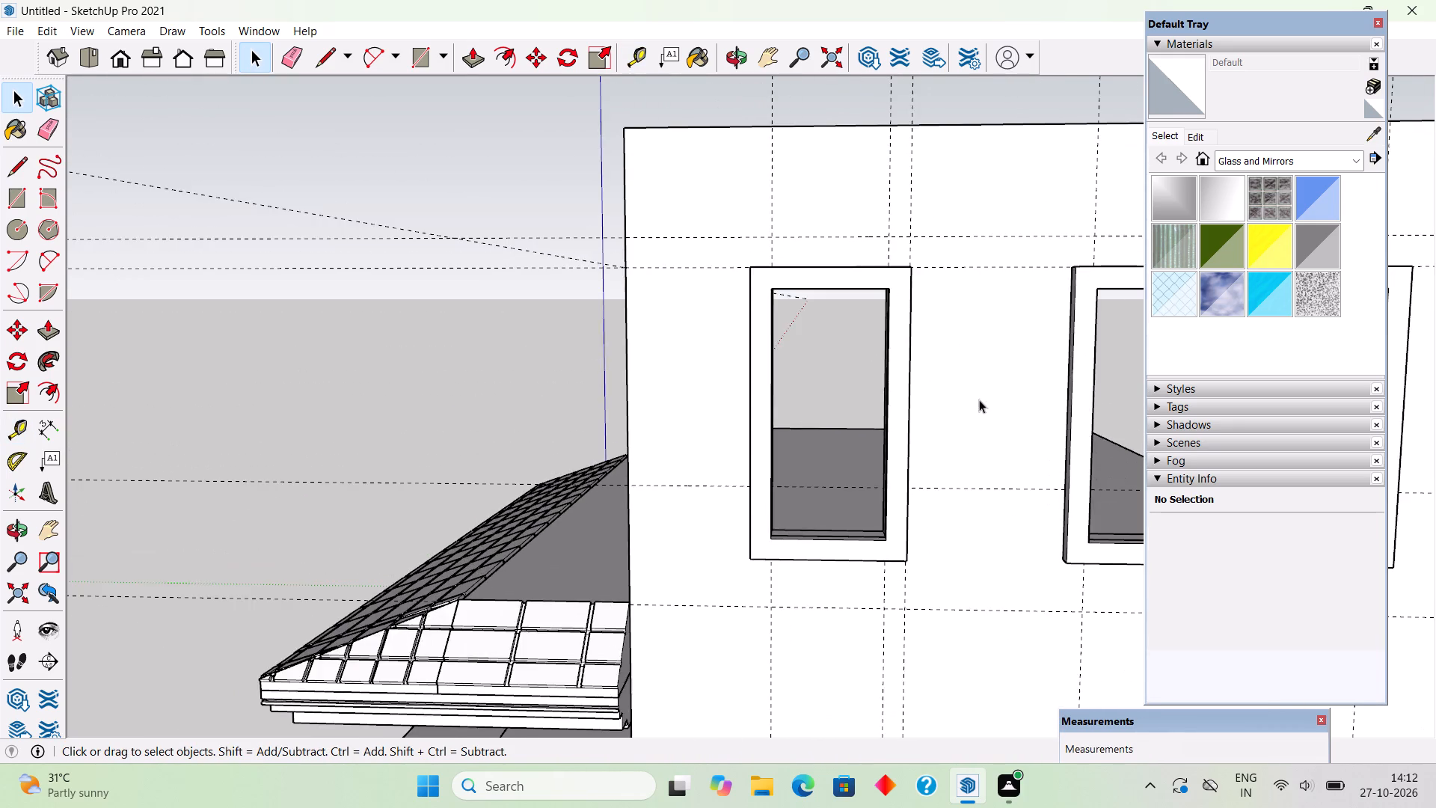
{"action": "middle_click_drag", "start_coordinate": [1031, 453], "coordinate": [1104, 465]}
{"action": "scroll", "coordinate": [1059, 342], "scroll_direction": "up", "scroll_amount": 3}
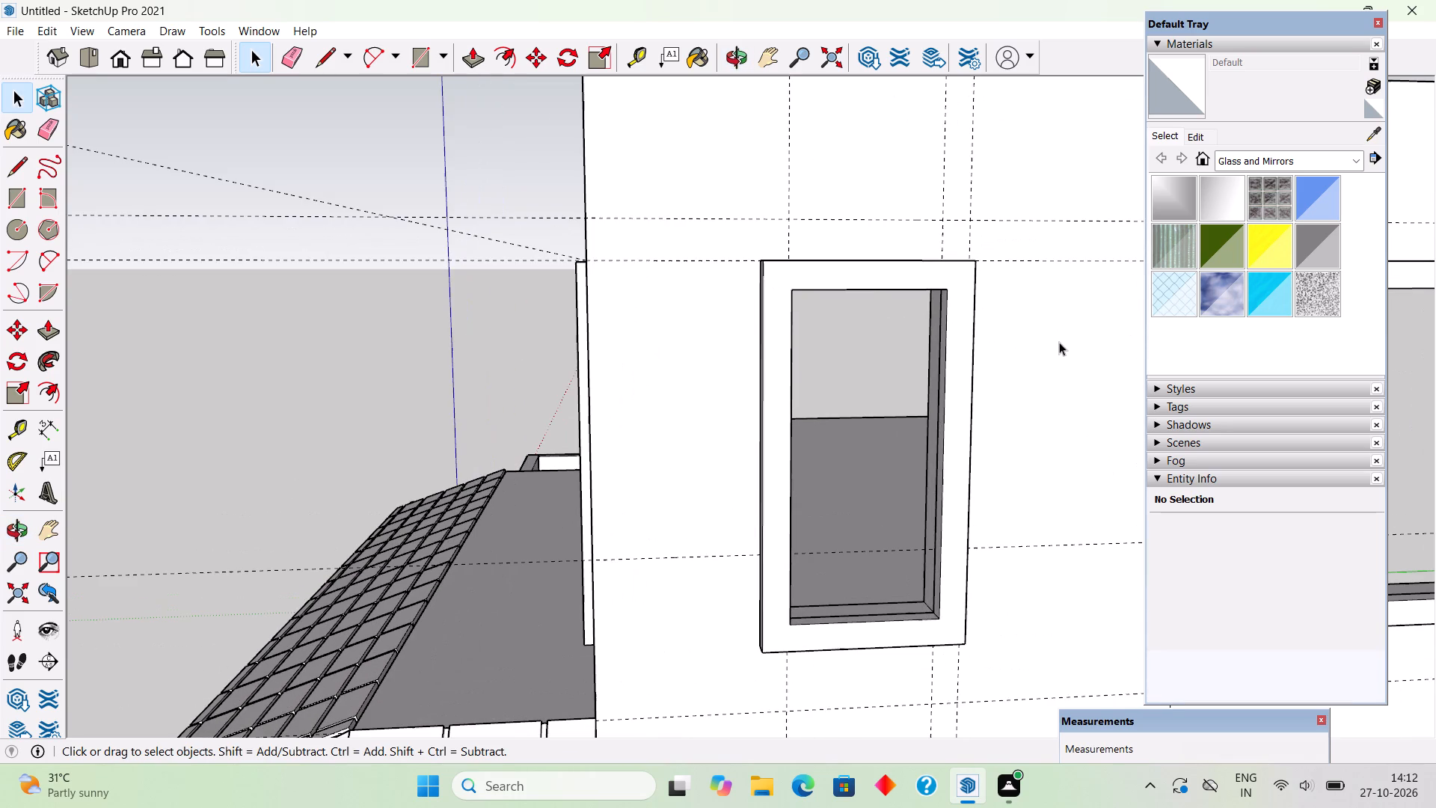
{"action": "key", "text": "r"}
{"action": "left_click", "coordinate": [792, 293]}
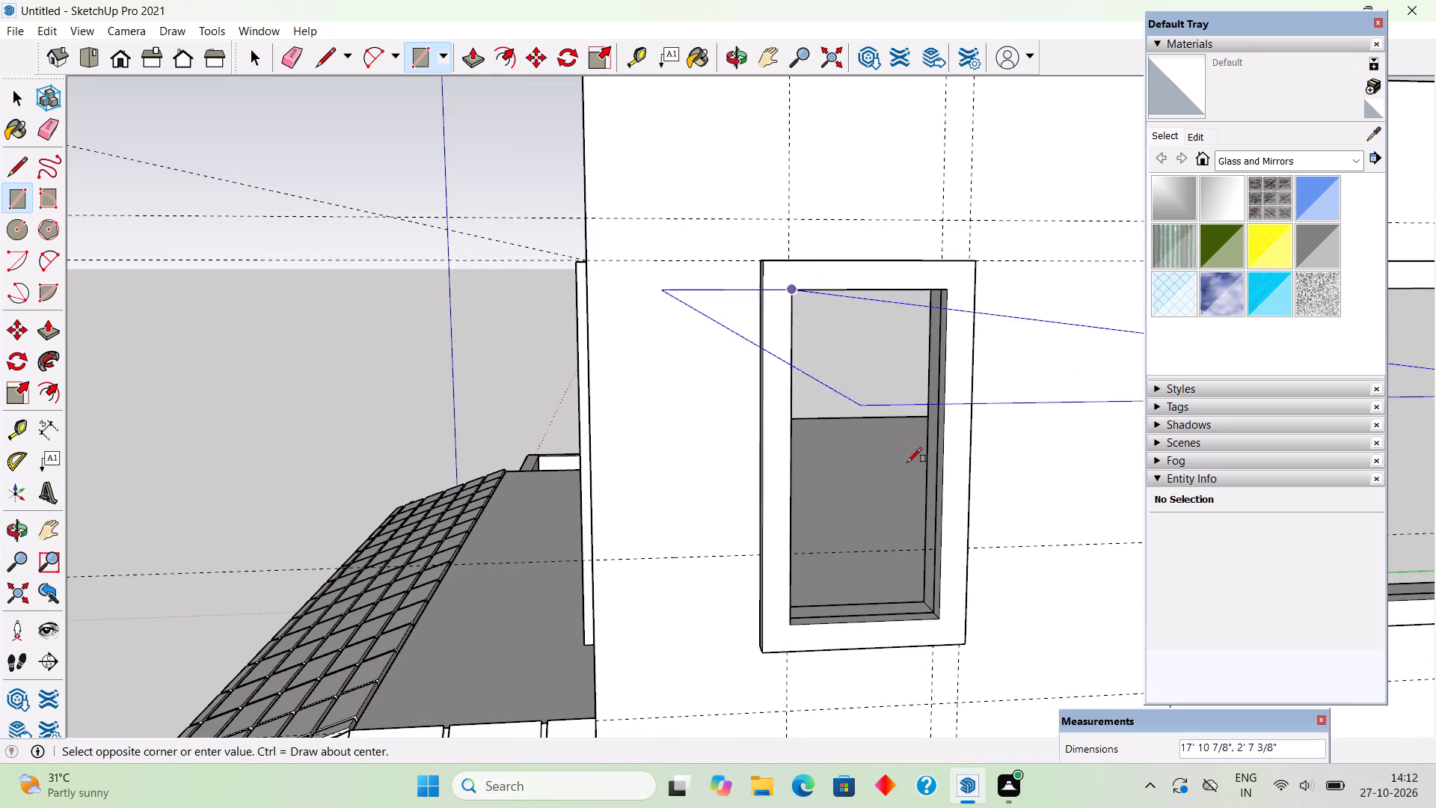
{"action": "left_click", "coordinate": [939, 619]}
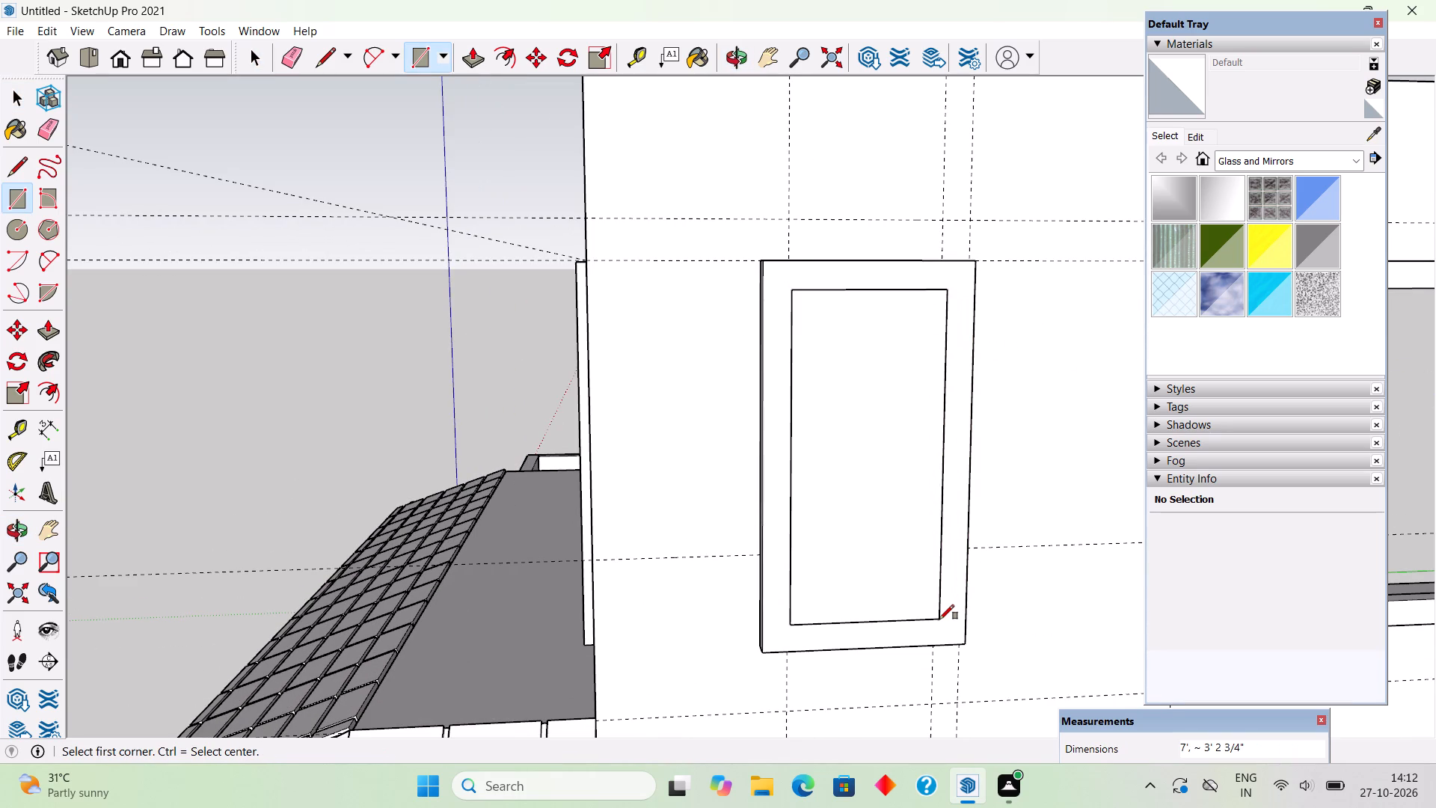
{"action": "key", "text": "f"}
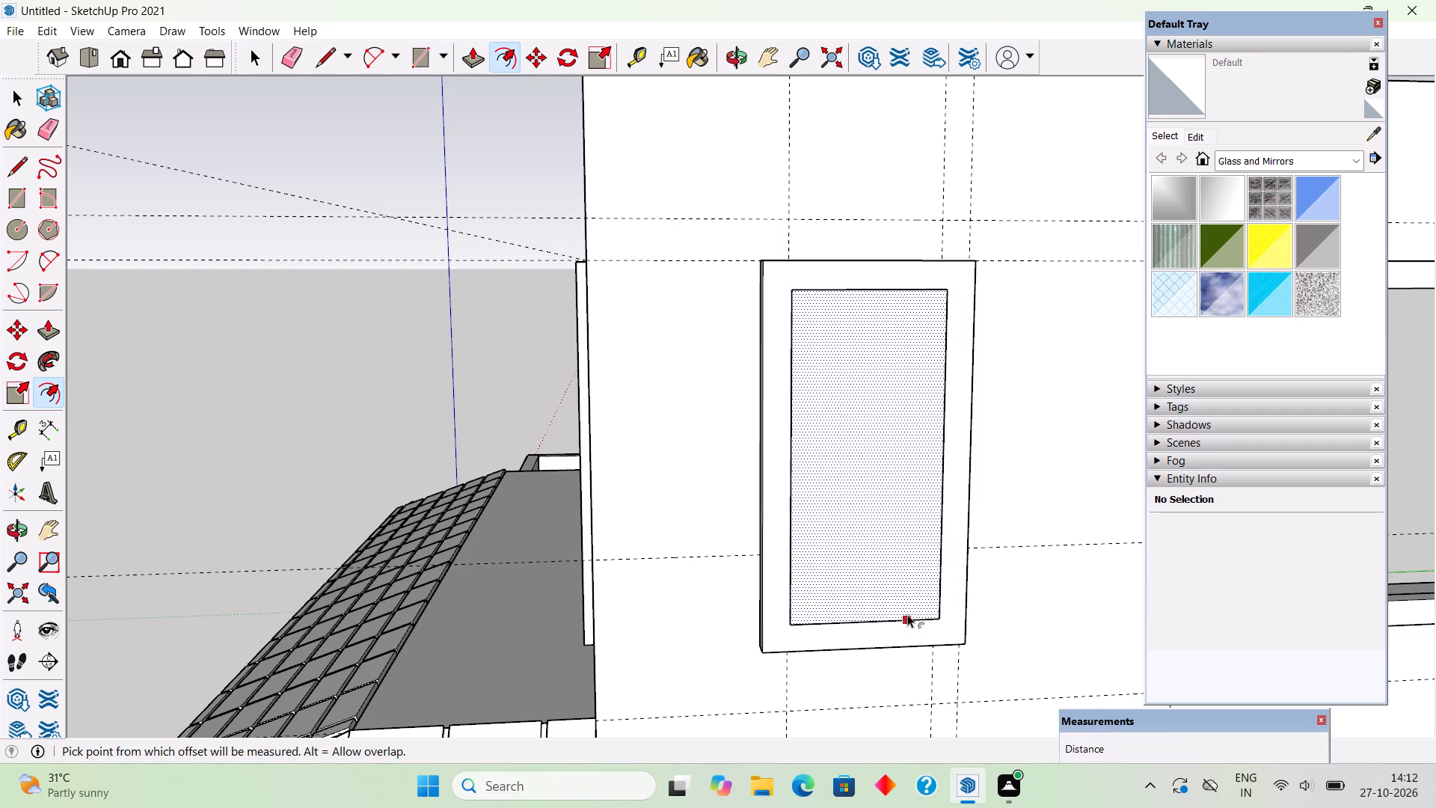
{"action": "left_click", "coordinate": [907, 614]}
{"action": "type", "text": "4\""}
{"action": "key", "text": "Return"}
{"action": "key", "text": "space"}
{"action": "left_click", "coordinate": [884, 546]}
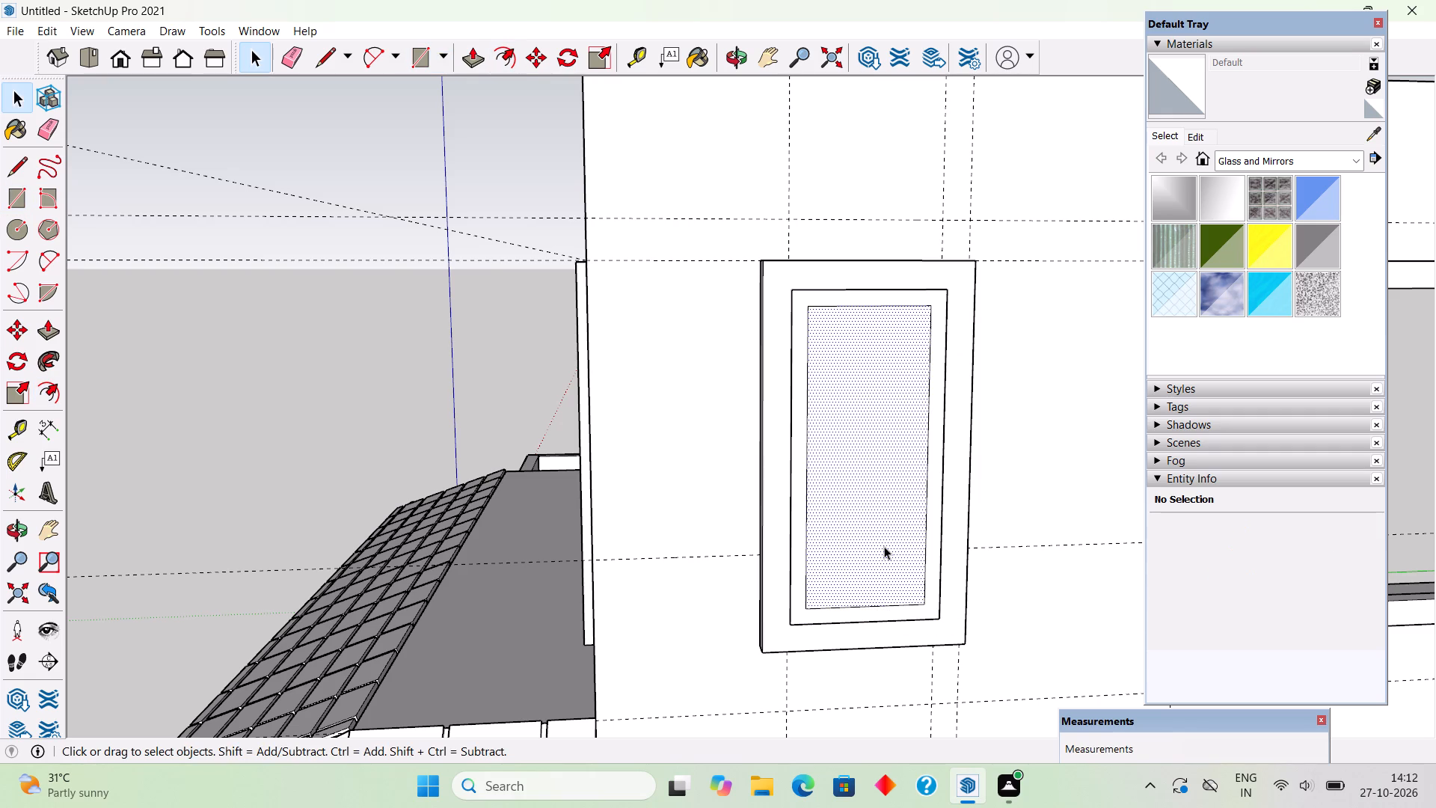
{"action": "key", "text": "Delete"}
Extrude the narrow upper window's sash border 4" and make the sash a group.
{"action": "key", "text": "p"}
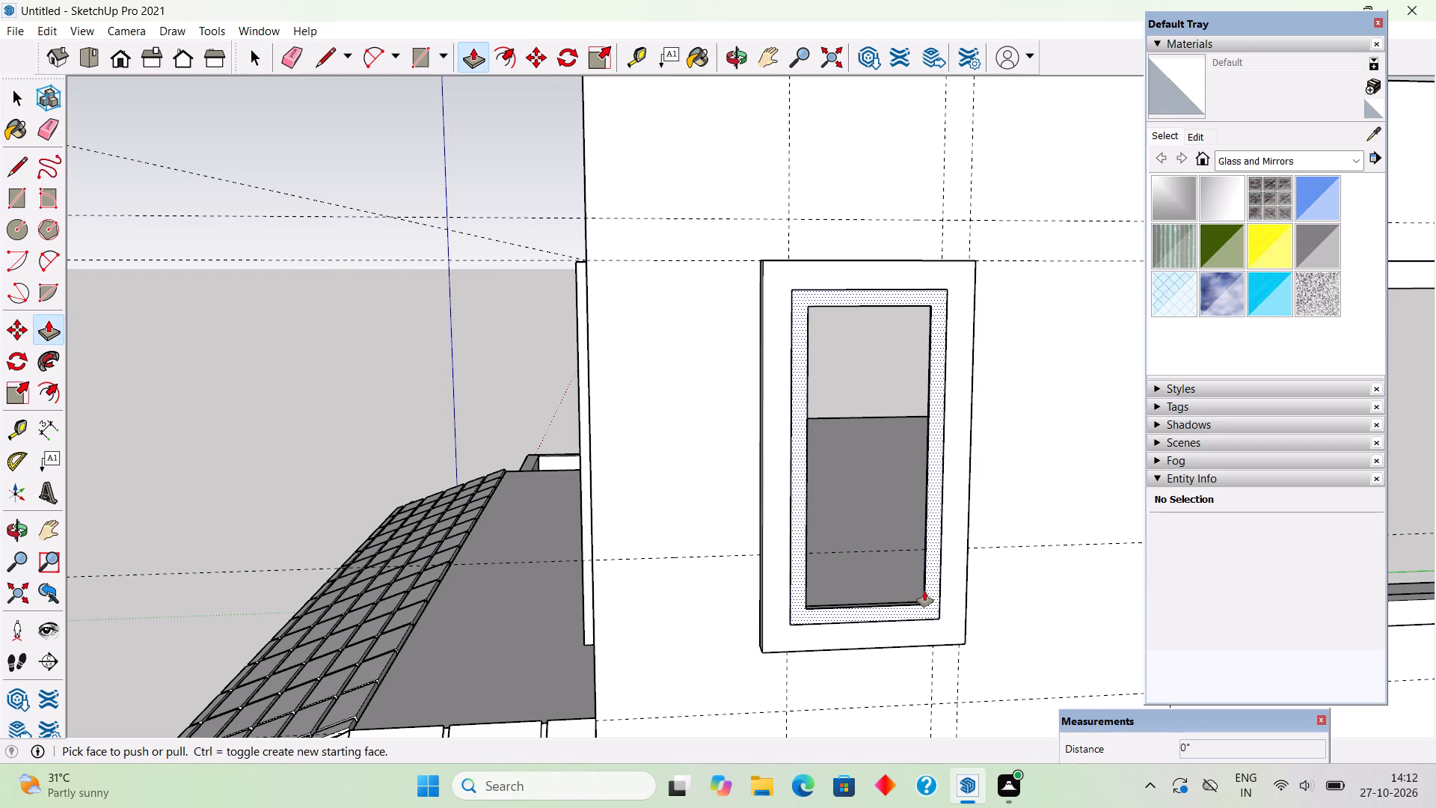
{"action": "left_click", "coordinate": [931, 599]}
{"action": "type", "text": "4\""}
{"action": "key", "text": "Return"}
{"action": "key", "text": "space"}
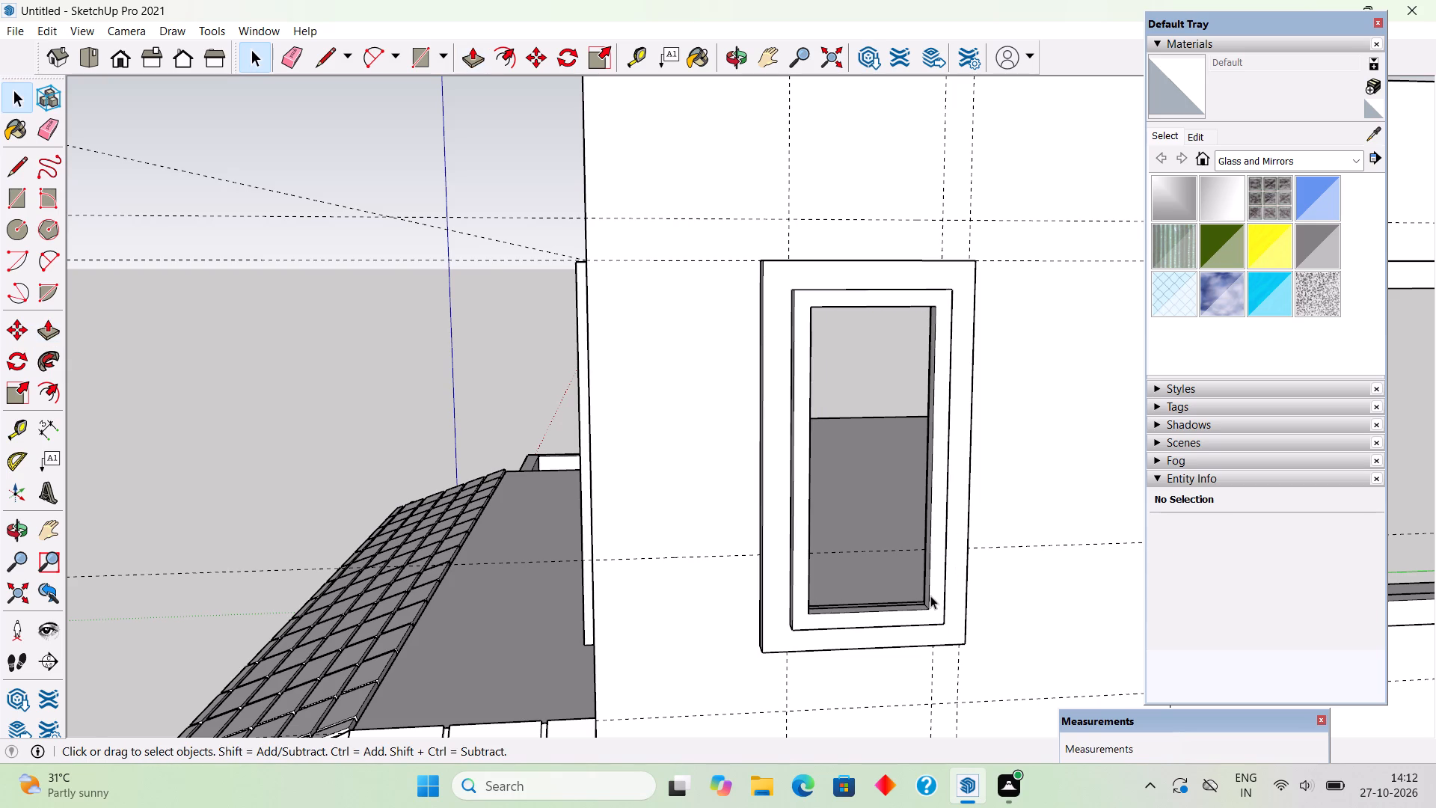
{"action": "triple_click", "coordinate": [930, 596]}
{"action": "right_click", "coordinate": [930, 596]}
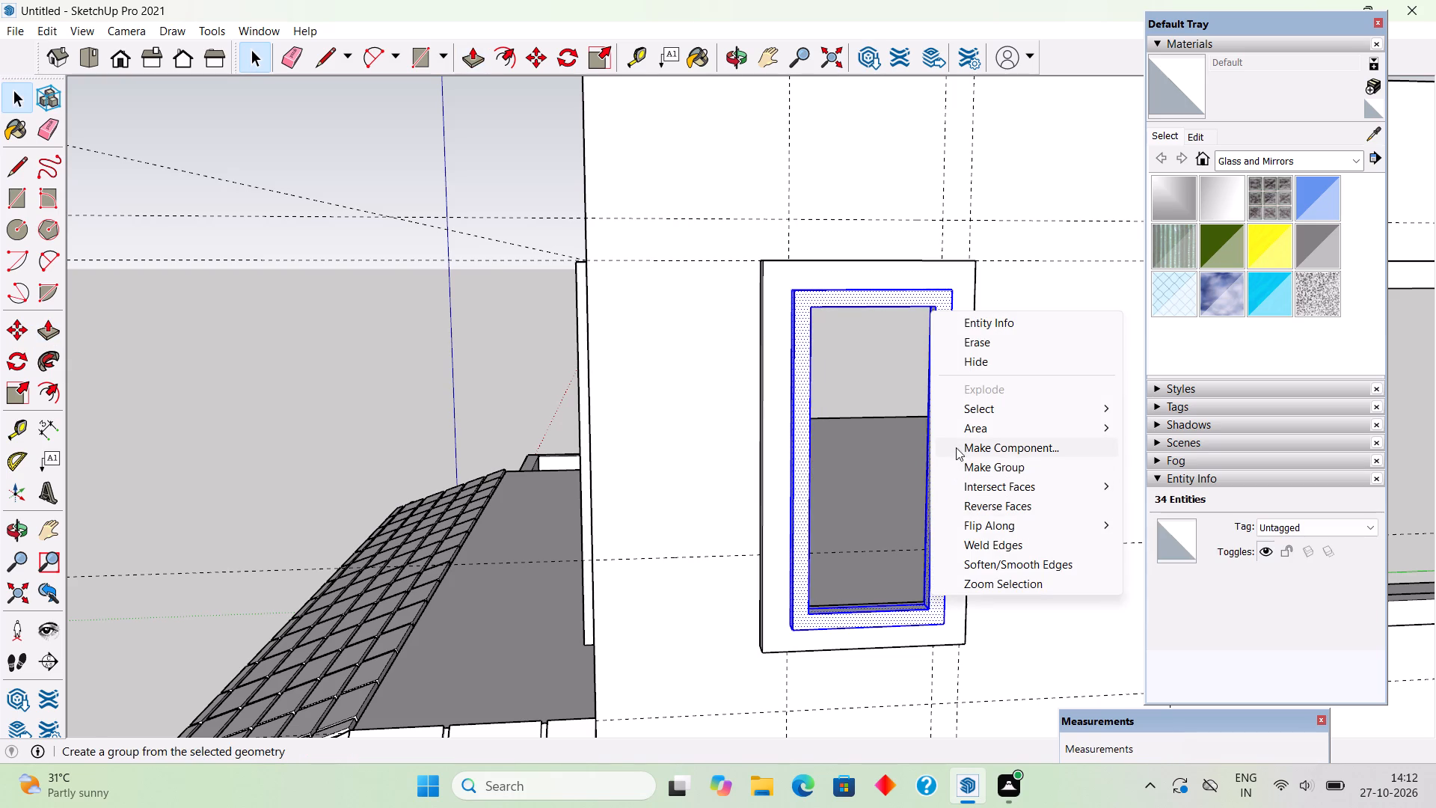
{"action": "left_click", "coordinate": [957, 471]}
{"action": "left_click", "coordinate": [890, 370]}
Delete the frame group around the side wall's wide upper opening.
{"action": "scroll", "coordinate": [882, 465], "scroll_direction": "down", "scroll_amount": 5}
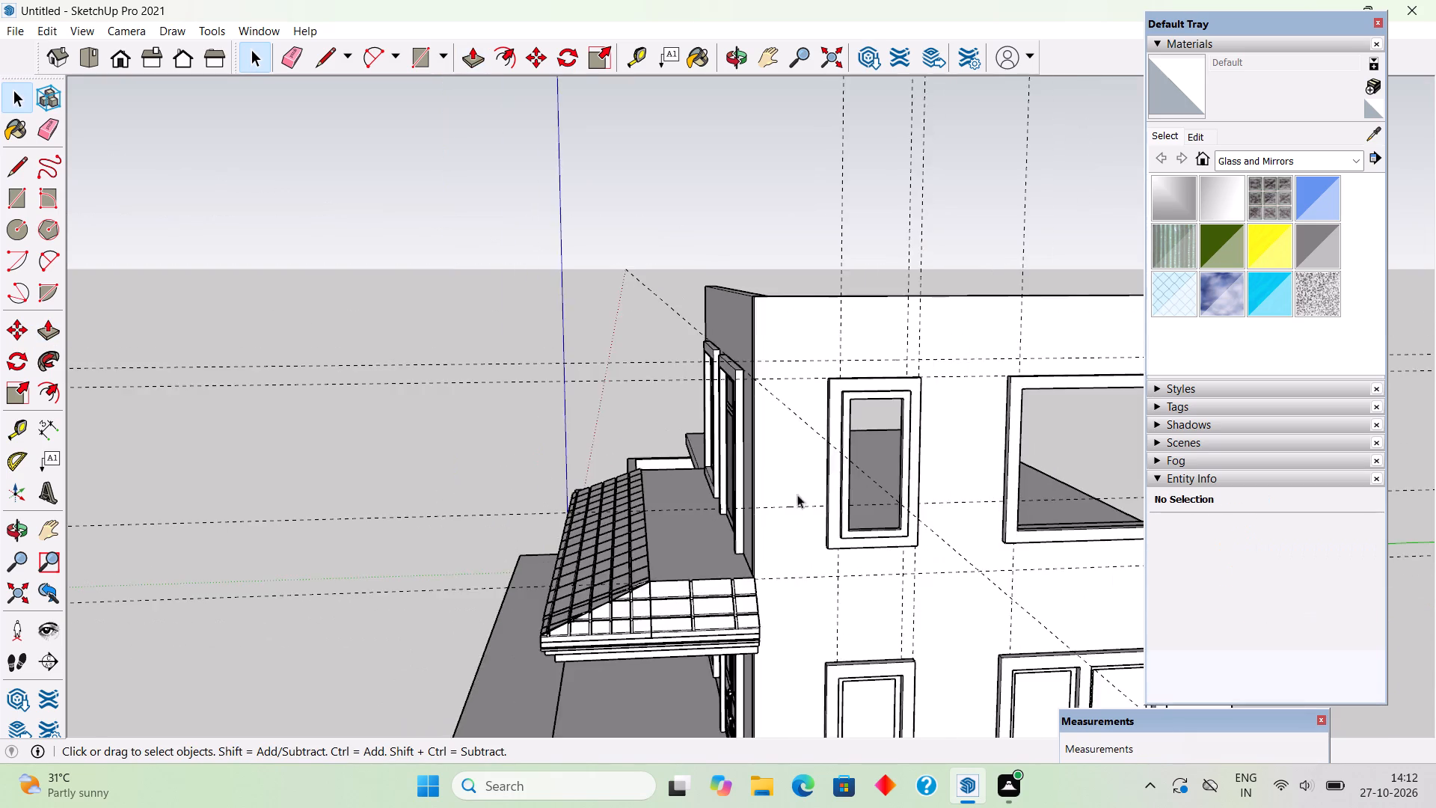
{"action": "scroll", "coordinate": [797, 495], "scroll_direction": "down", "scroll_amount": 2}
{"action": "scroll", "coordinate": [1102, 468], "scroll_direction": "up", "scroll_amount": 9}
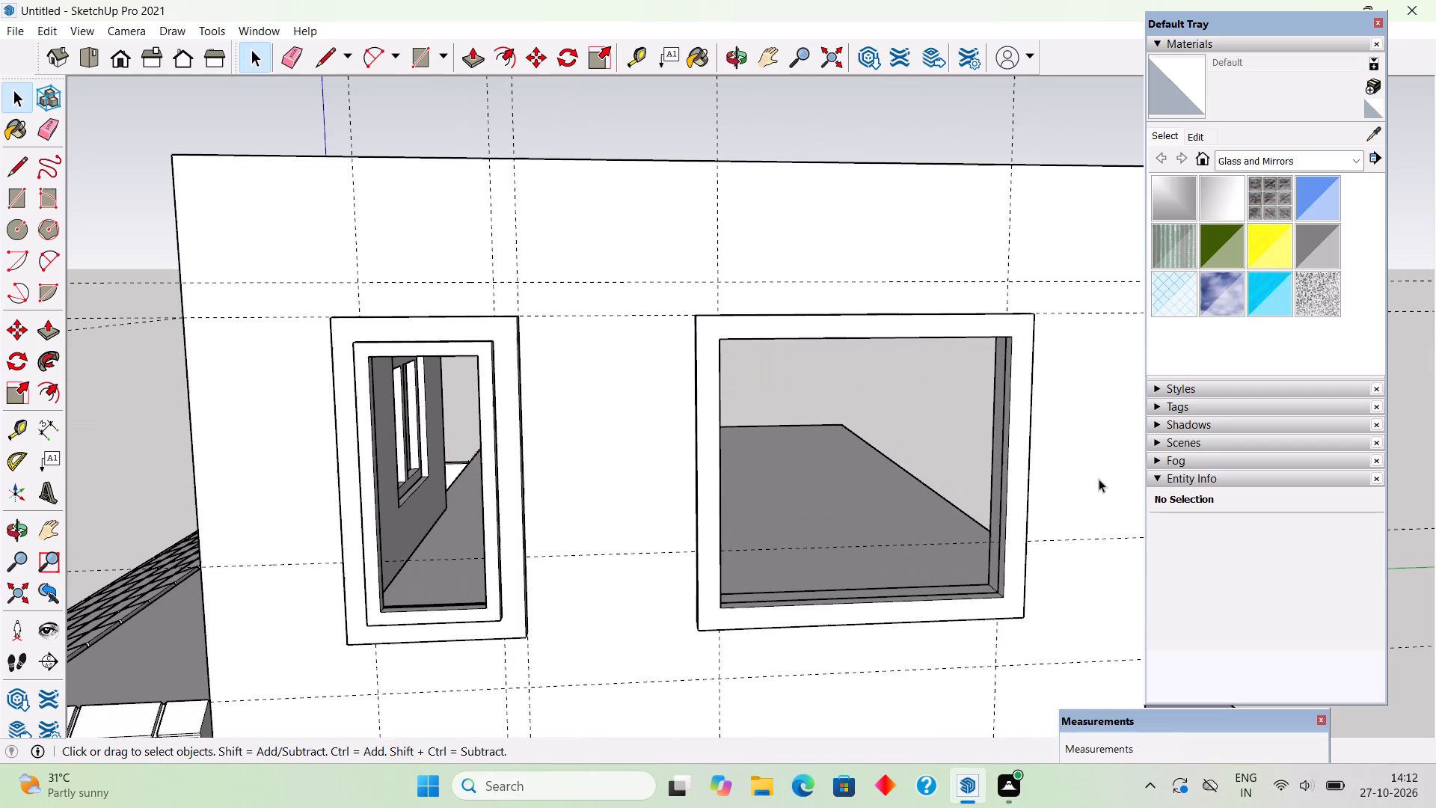
{"action": "key", "text": "r"}
{"action": "scroll", "coordinate": [964, 417], "scroll_direction": "down", "scroll_amount": 4}
{"action": "scroll", "coordinate": [782, 409], "scroll_direction": "down", "scroll_amount": 2}
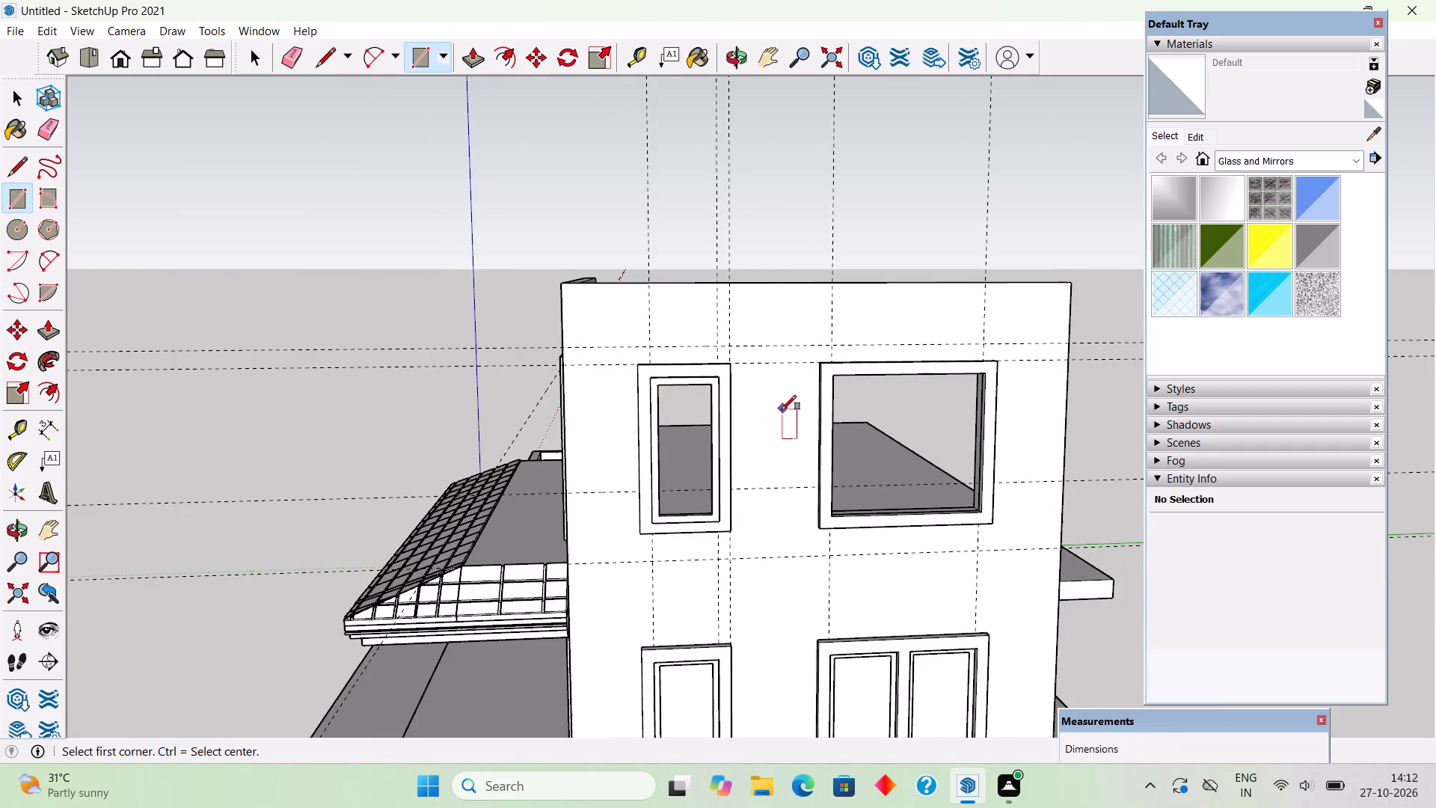
{"action": "scroll", "coordinate": [782, 410], "scroll_direction": "down", "scroll_amount": 2}
{"action": "key", "text": "space"}
{"action": "middle_click_drag", "start_coordinate": [927, 535], "coordinate": [901, 691]}
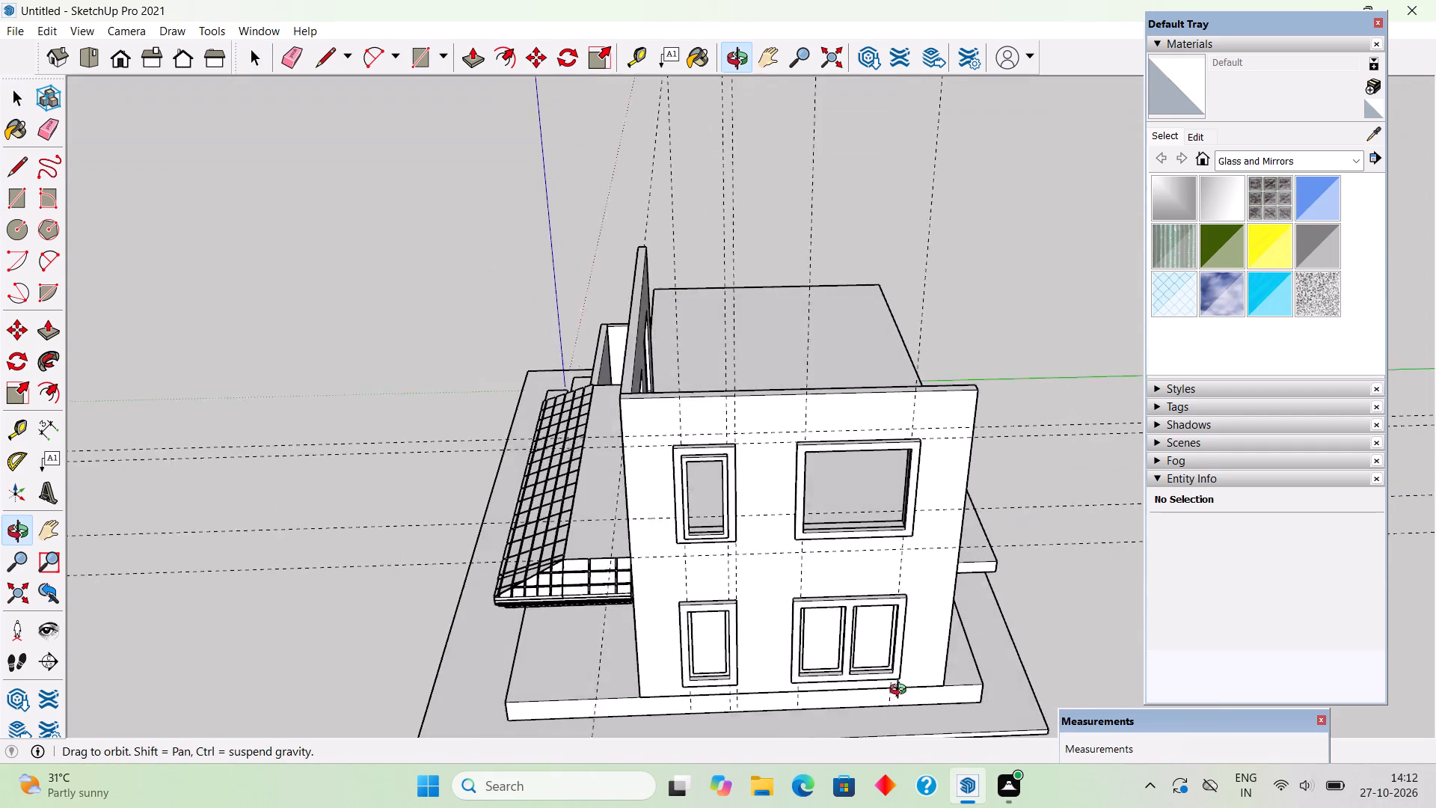
{"action": "middle_click_drag", "start_coordinate": [901, 691], "coordinate": [948, 727]}
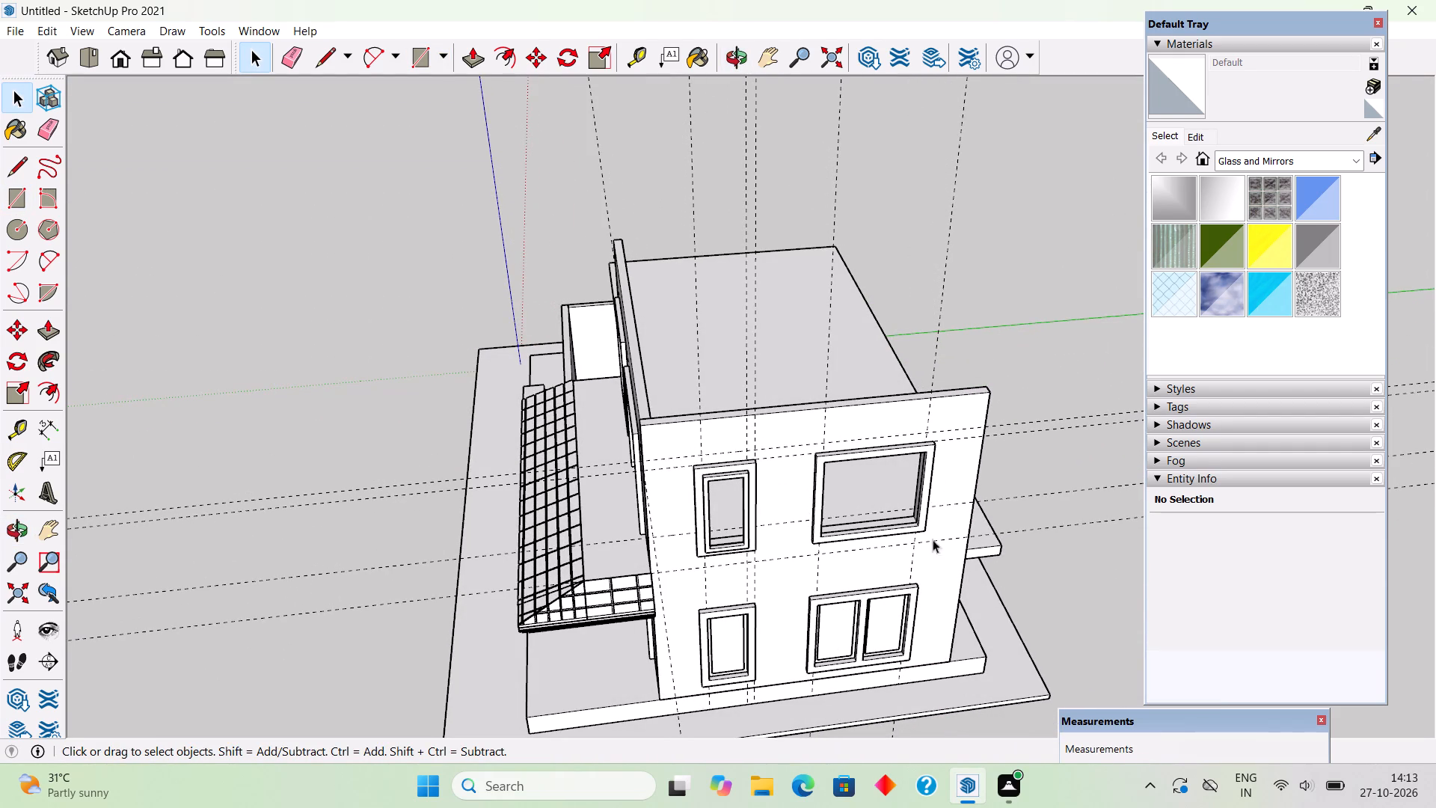
{"action": "scroll", "coordinate": [874, 626], "scroll_direction": "up", "scroll_amount": 9}
{"action": "middle_click_drag", "start_coordinate": [840, 571], "coordinate": [673, 379]}
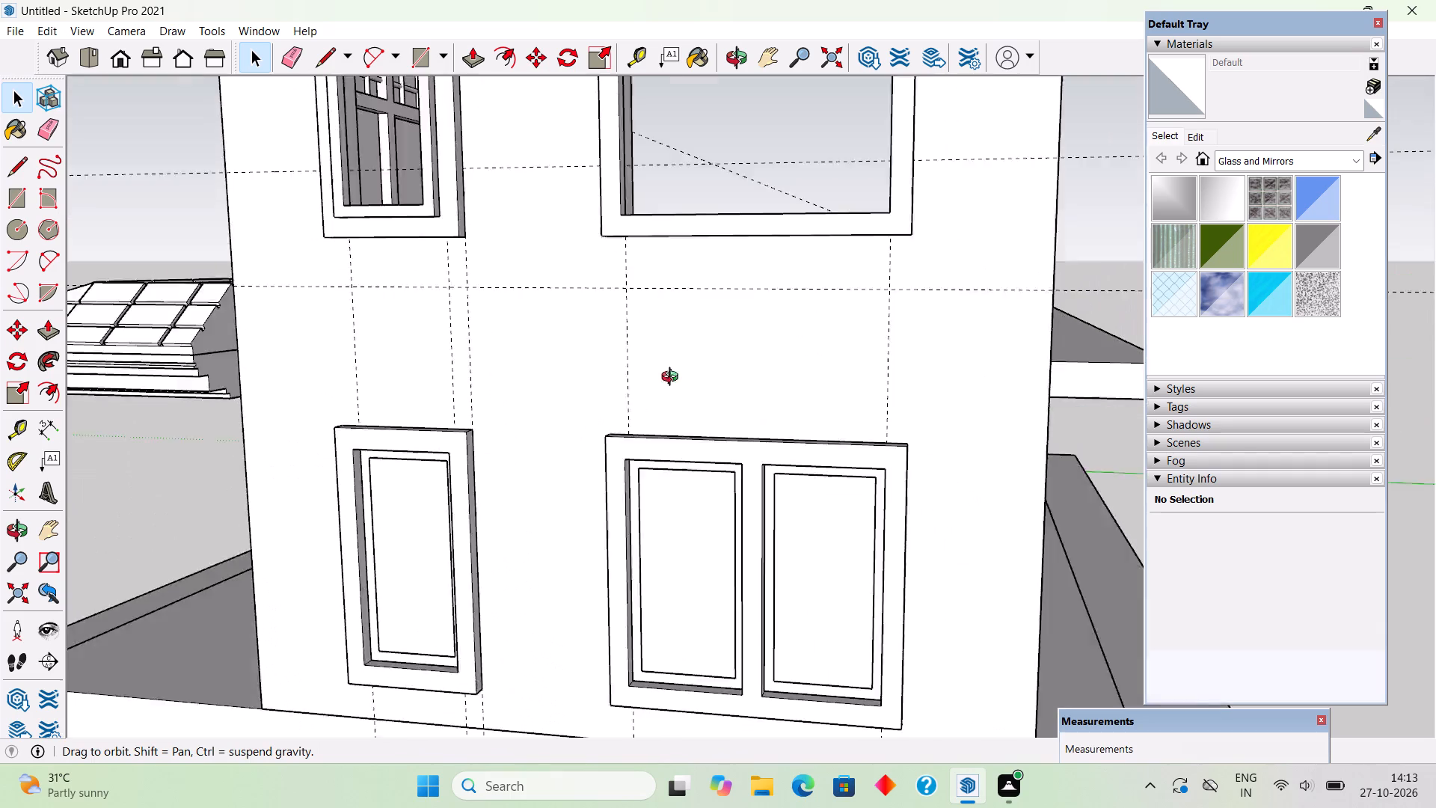
{"action": "middle_click_drag", "start_coordinate": [673, 379], "coordinate": [921, 456]}
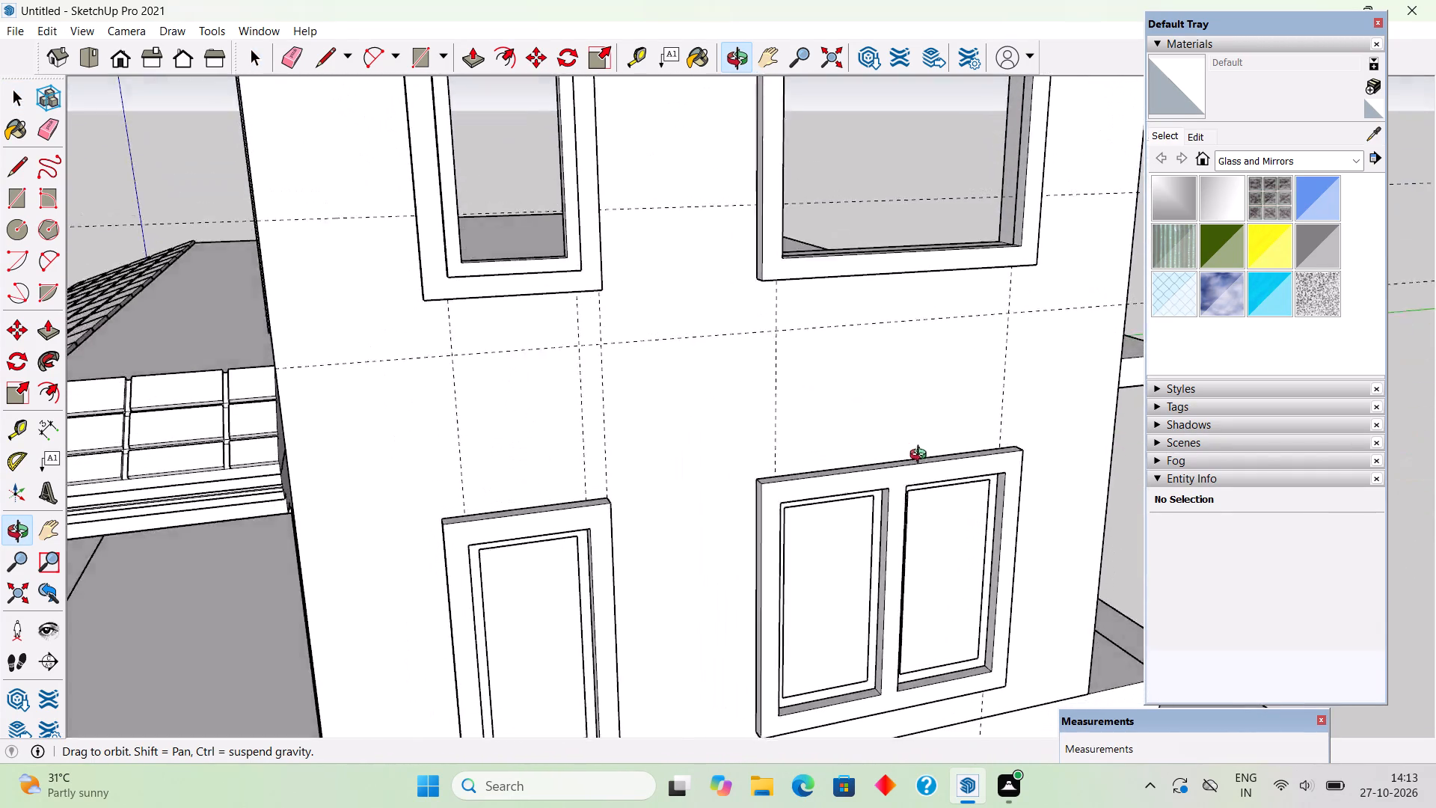
{"action": "middle_click_drag", "start_coordinate": [921, 456], "coordinate": [765, 506]}
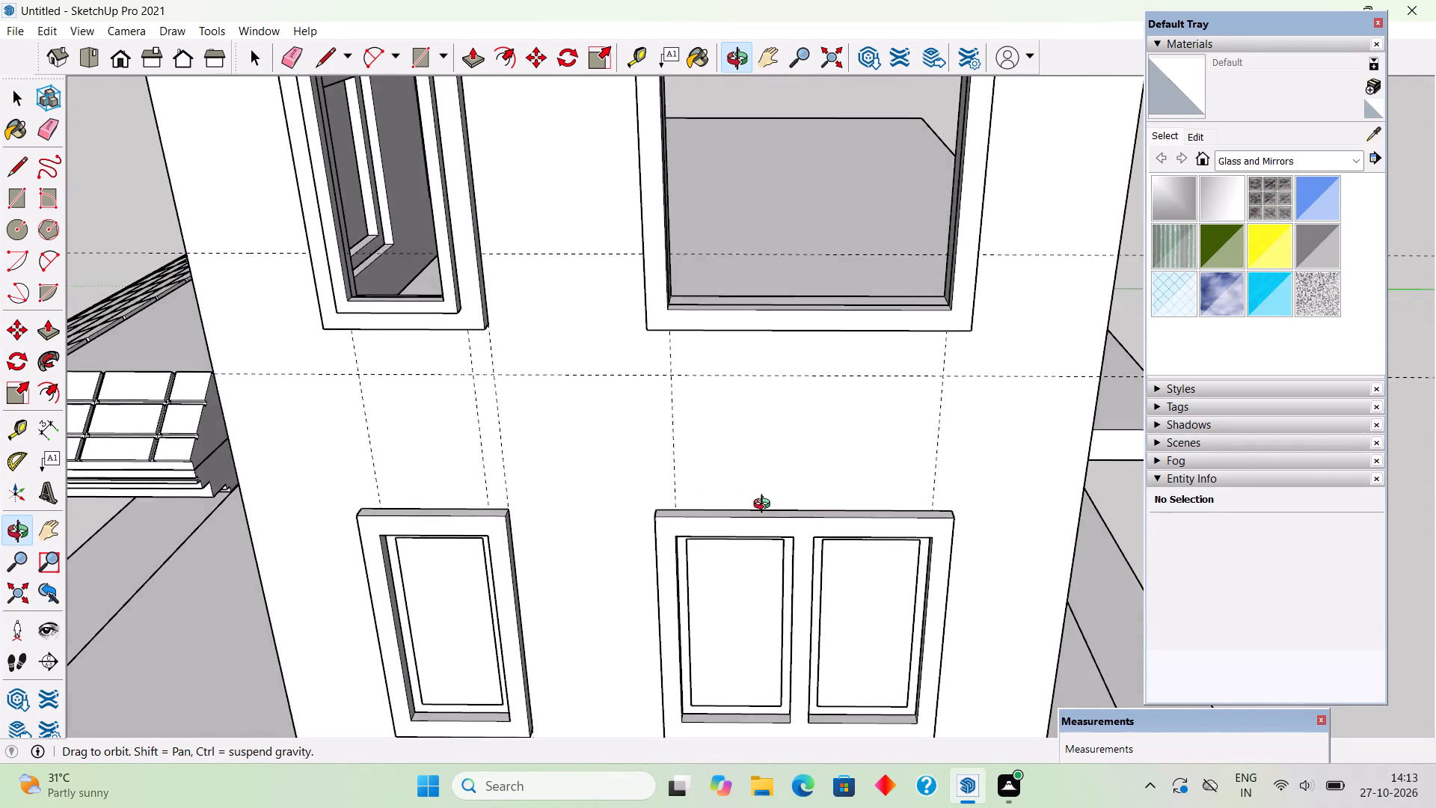
{"action": "middle_click_drag", "start_coordinate": [765, 506], "coordinate": [727, 643]}
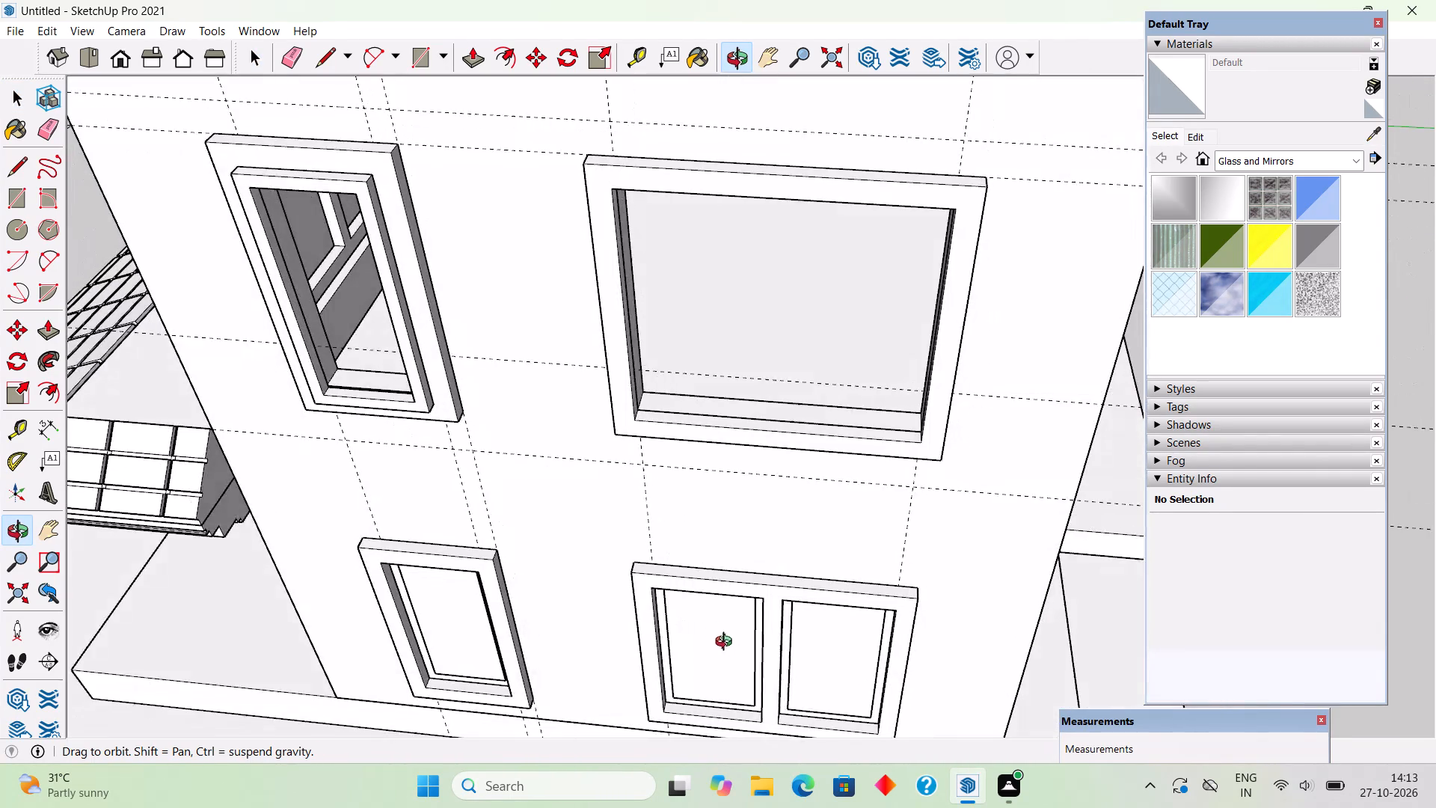
{"action": "middle_click_drag", "start_coordinate": [727, 643], "coordinate": [759, 647]}
{"action": "left_click", "coordinate": [696, 445]}
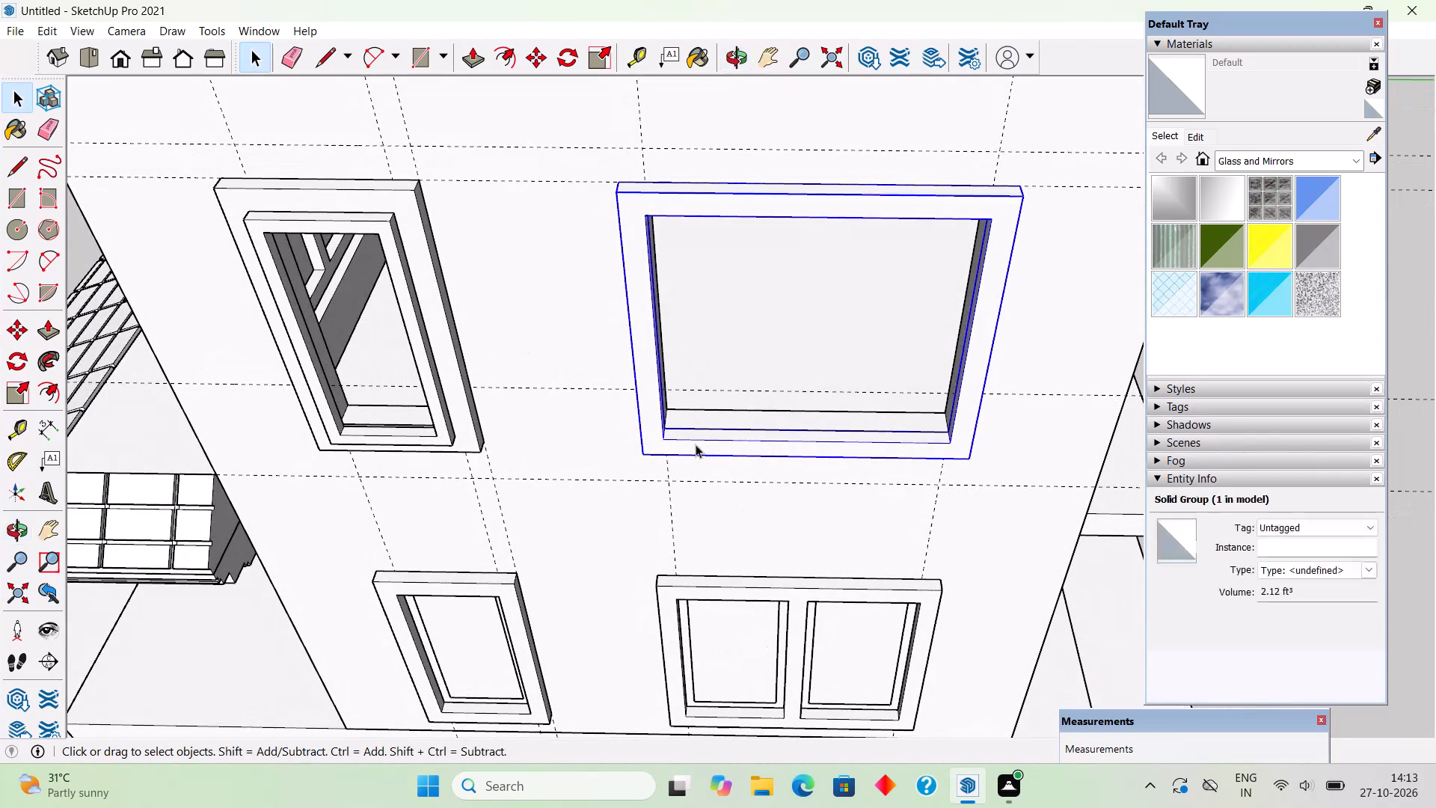
{"action": "key", "text": "Delete"}
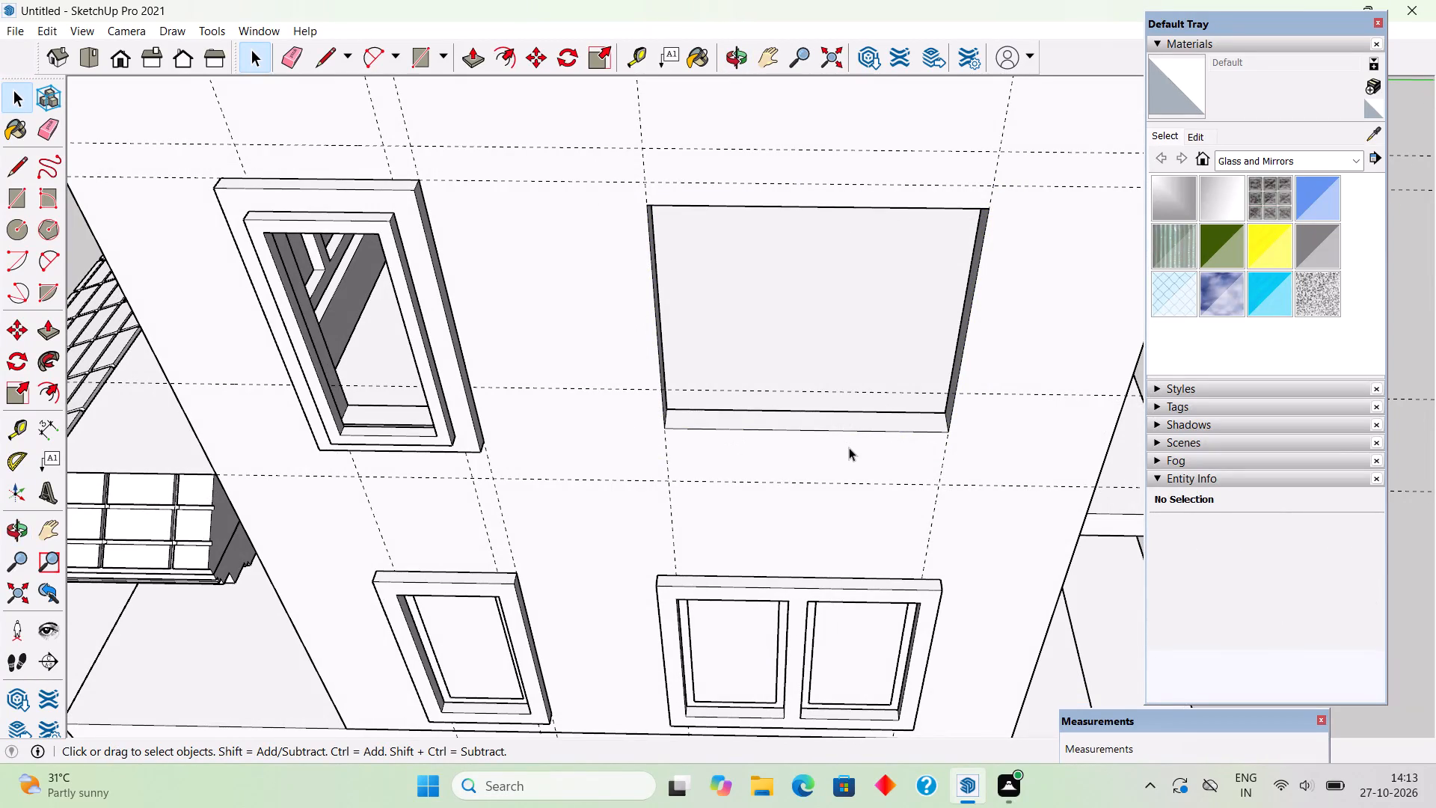
Close the side wall's wide upper opening by pushing its top inner face down 7' to the sill.
{"action": "scroll", "coordinate": [918, 432], "scroll_direction": "down", "scroll_amount": 2}
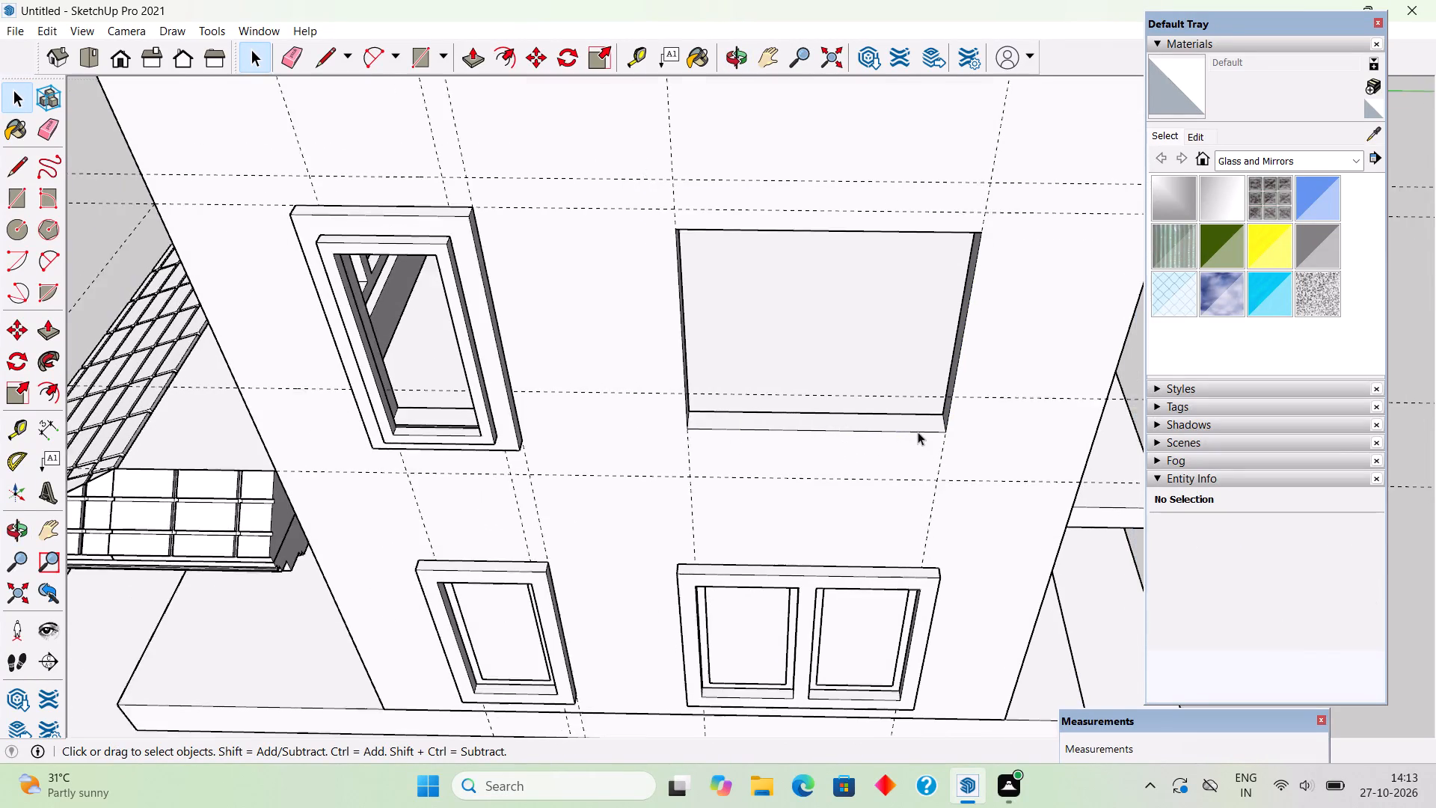
{"action": "scroll", "coordinate": [918, 432], "scroll_direction": "down", "scroll_amount": 1}
{"action": "middle_click_drag", "start_coordinate": [912, 366], "coordinate": [801, 277]}
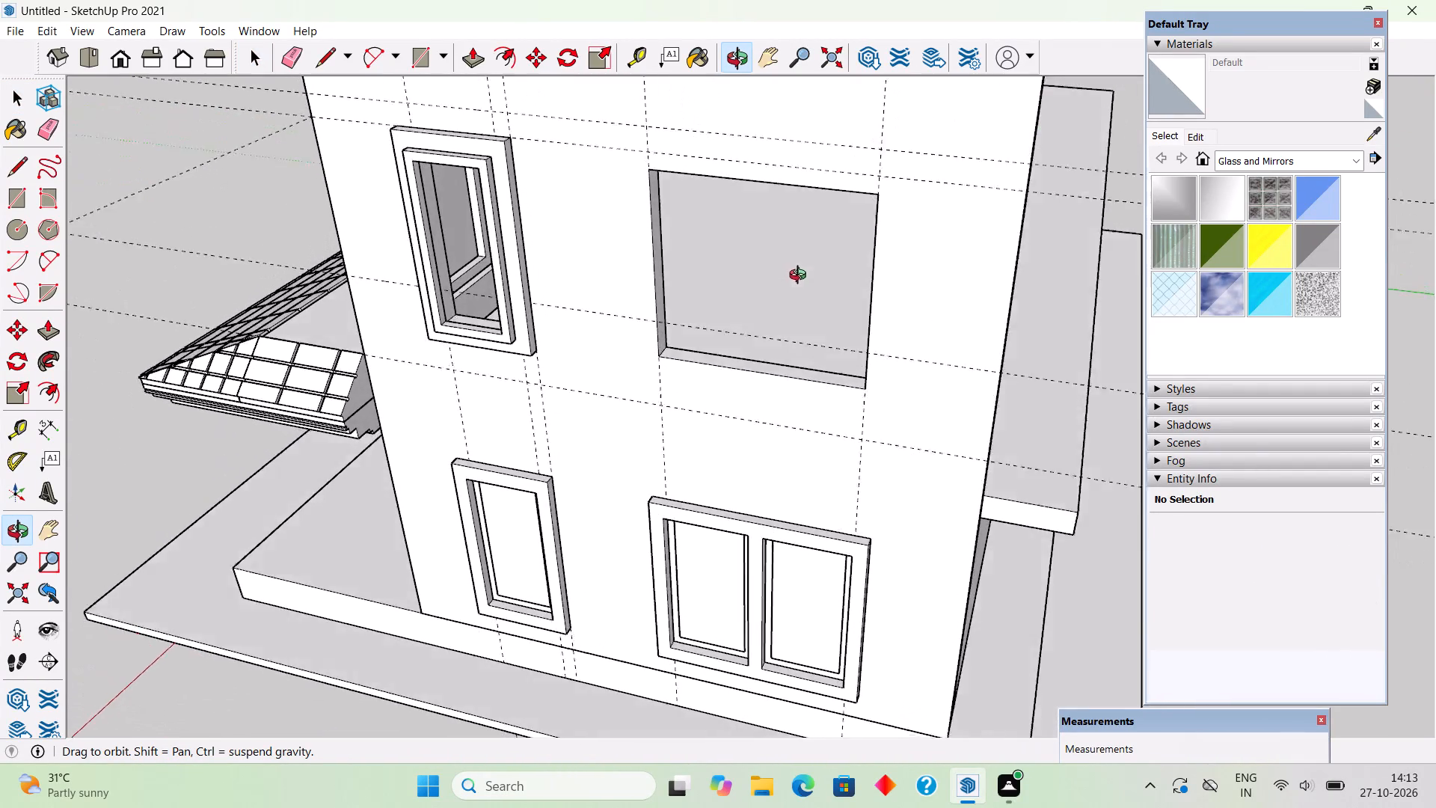
{"action": "middle_click_drag", "start_coordinate": [801, 277], "coordinate": [889, 247]}
{"action": "scroll", "coordinate": [830, 579], "scroll_direction": "up", "scroll_amount": 4}
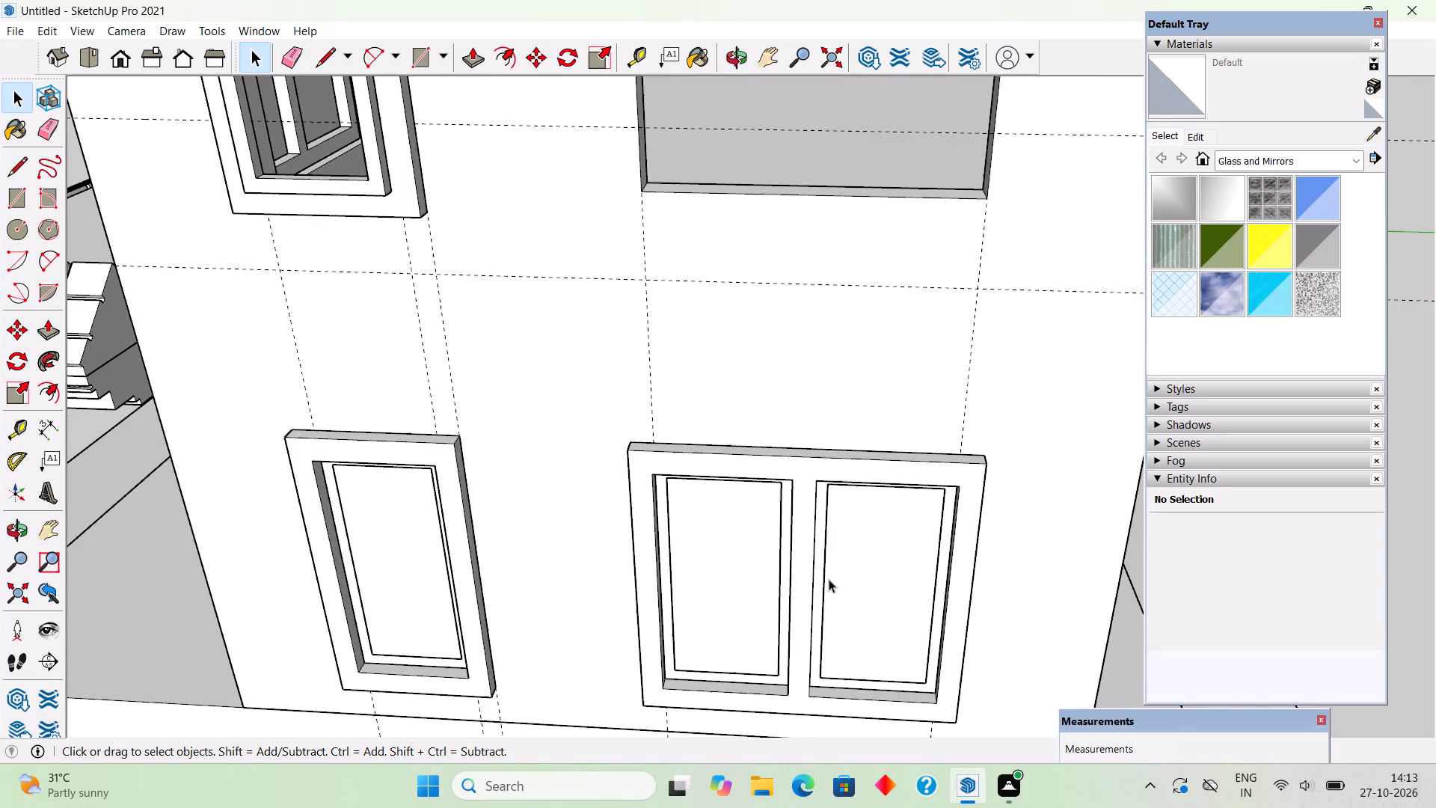
{"action": "scroll", "coordinate": [829, 579], "scroll_direction": "down", "scroll_amount": 8}
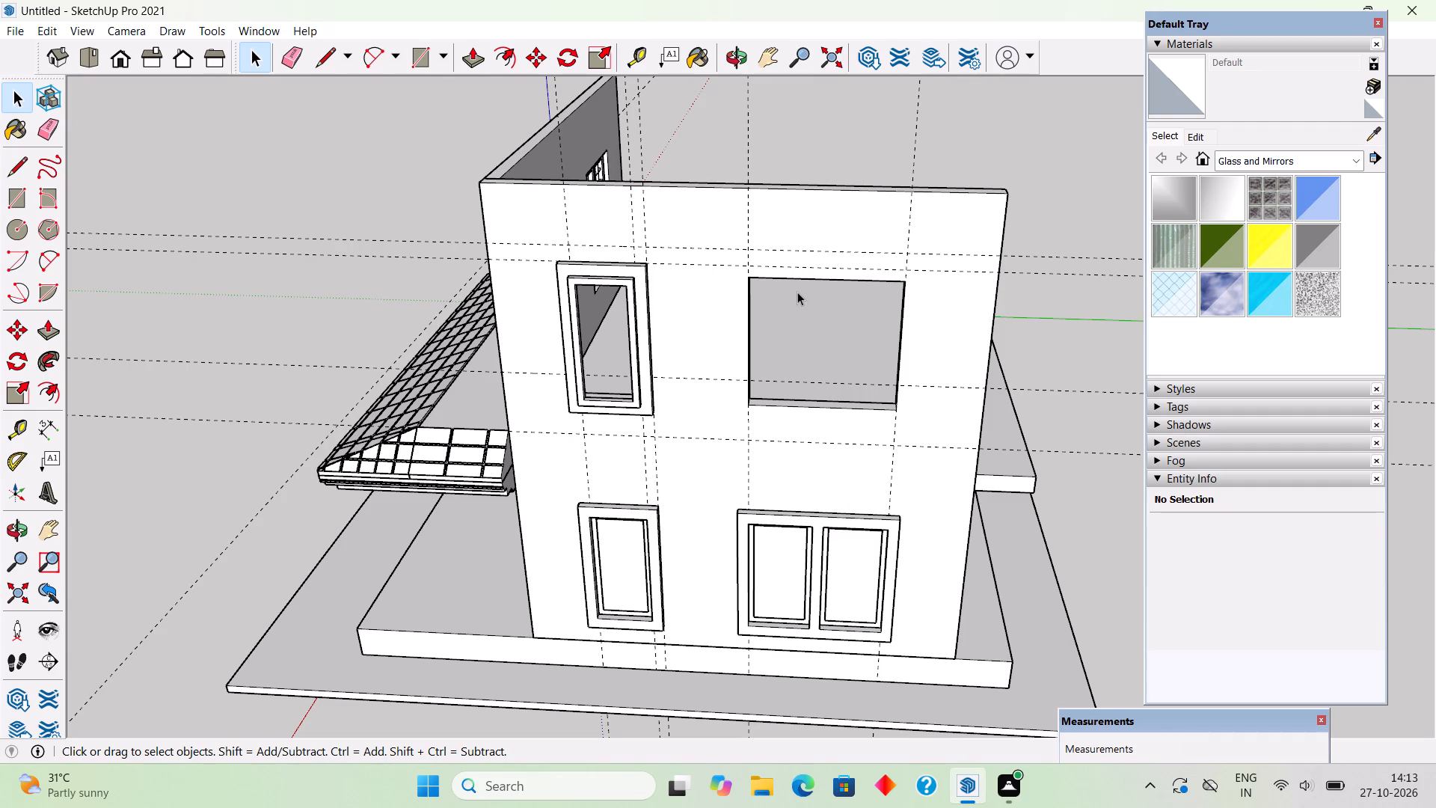
{"action": "middle_click_drag", "start_coordinate": [874, 284], "coordinate": [883, 235]}
{"action": "scroll", "coordinate": [884, 223], "scroll_direction": "down", "scroll_amount": 4}
{"action": "middle_click_drag", "start_coordinate": [906, 218], "coordinate": [891, 145]}
{"action": "scroll", "coordinate": [880, 137], "scroll_direction": "up", "scroll_amount": 7}
{"action": "middle_click_drag", "start_coordinate": [1012, 285], "coordinate": [1011, 175]}
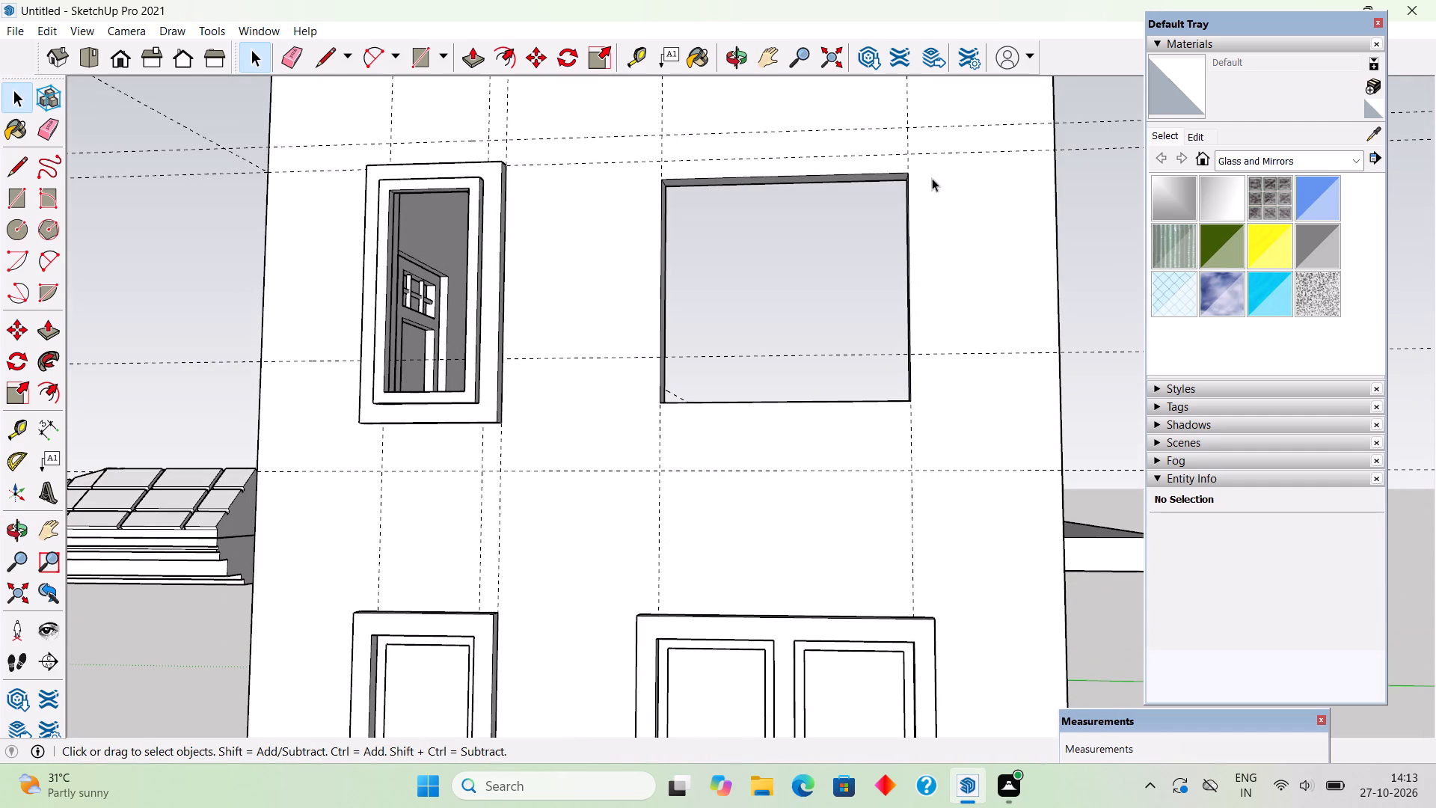
{"action": "double_click", "coordinate": [872, 174]}
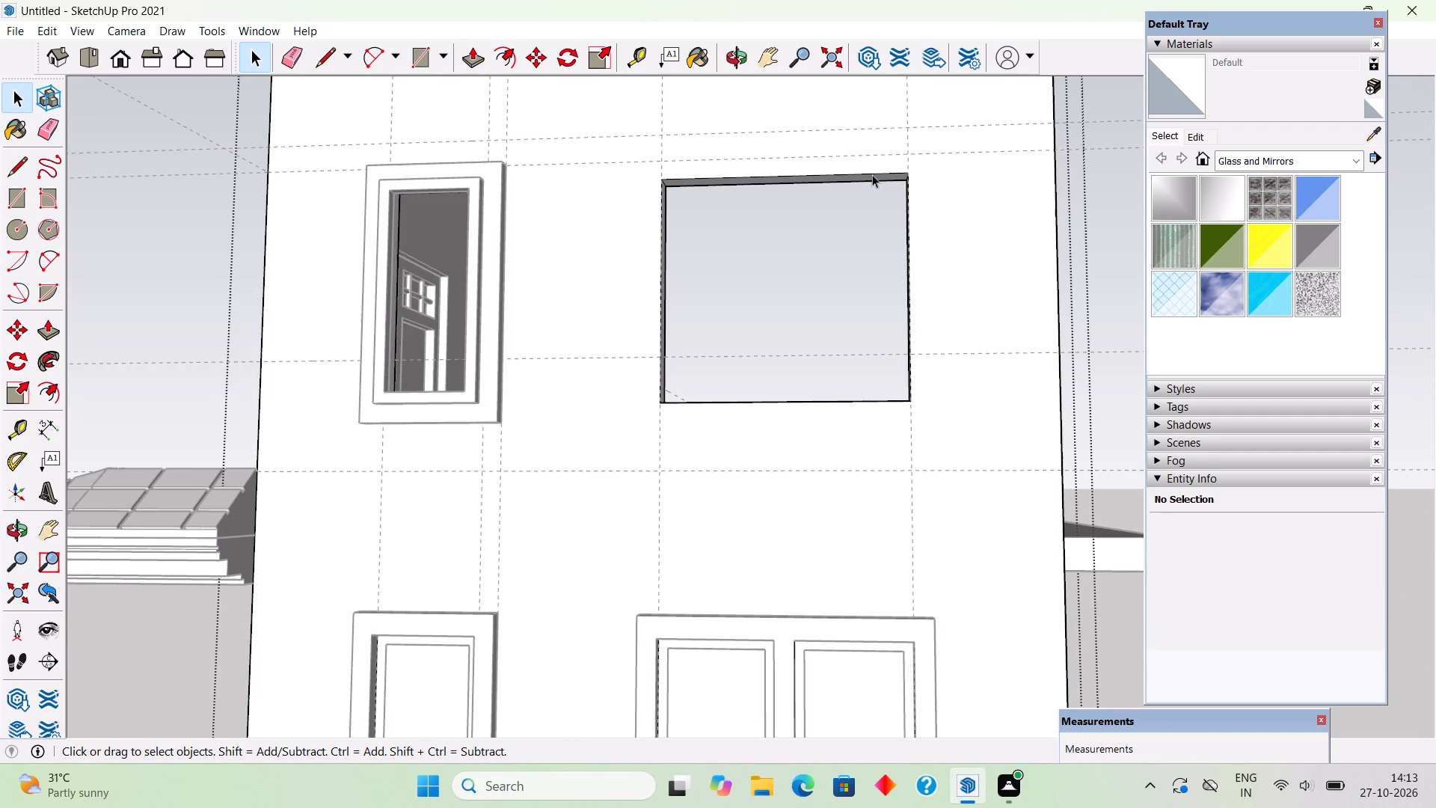
{"action": "left_click", "coordinate": [872, 174]}
{"action": "key", "text": "p"}
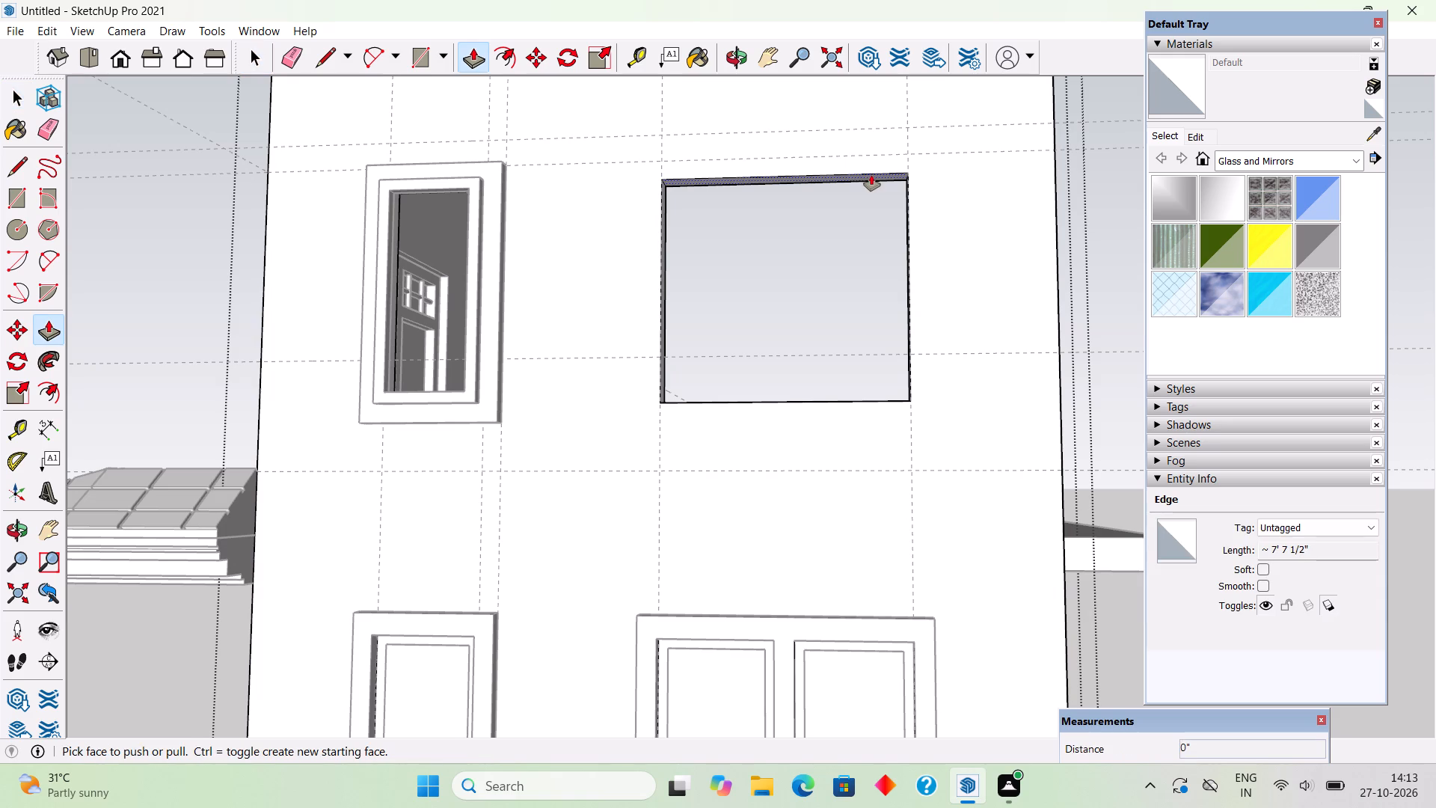
{"action": "left_click", "coordinate": [871, 175]}
{"action": "left_click", "coordinate": [883, 400]}
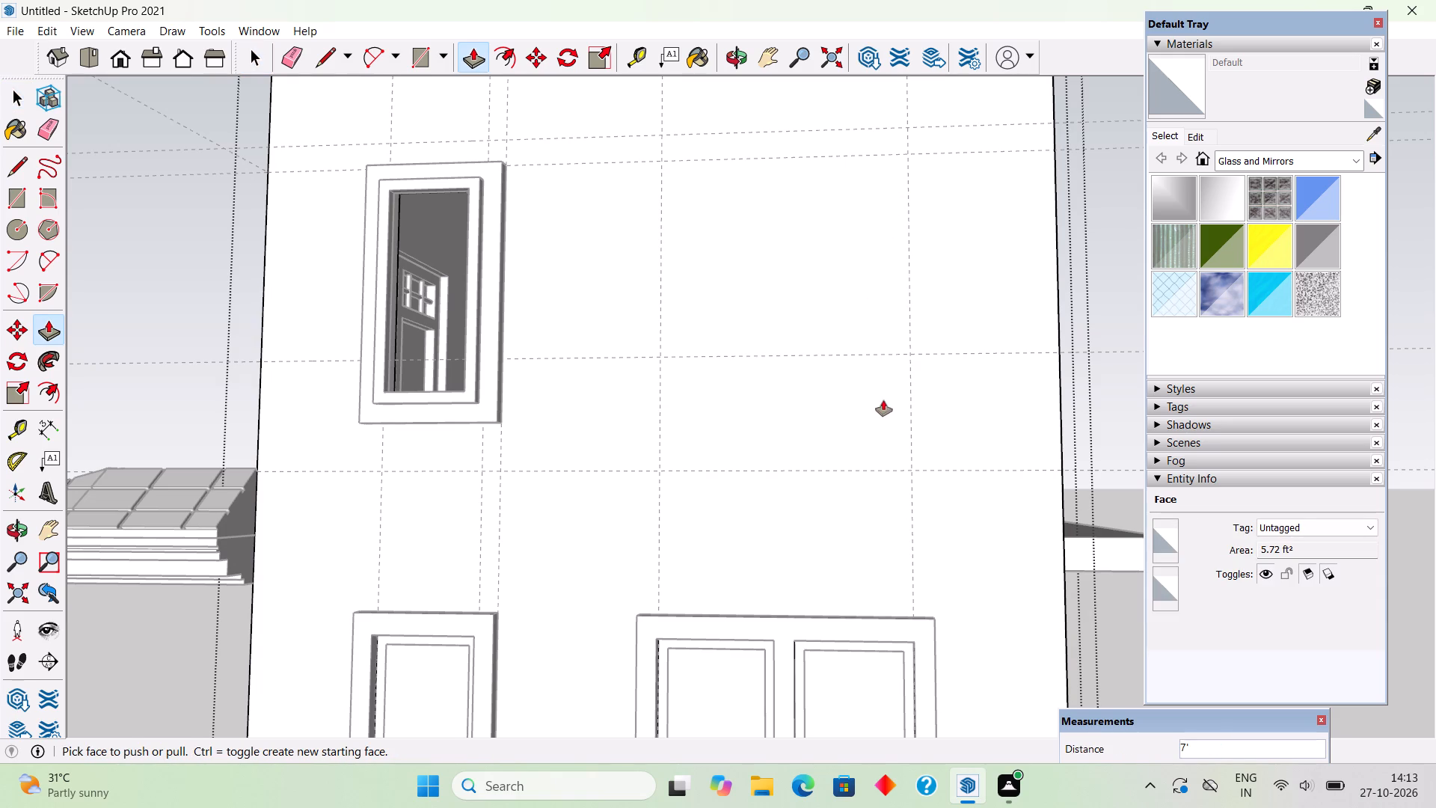
{"action": "scroll", "coordinate": [912, 490], "scroll_direction": "down", "scroll_amount": 8}
{"action": "key", "text": "space"}
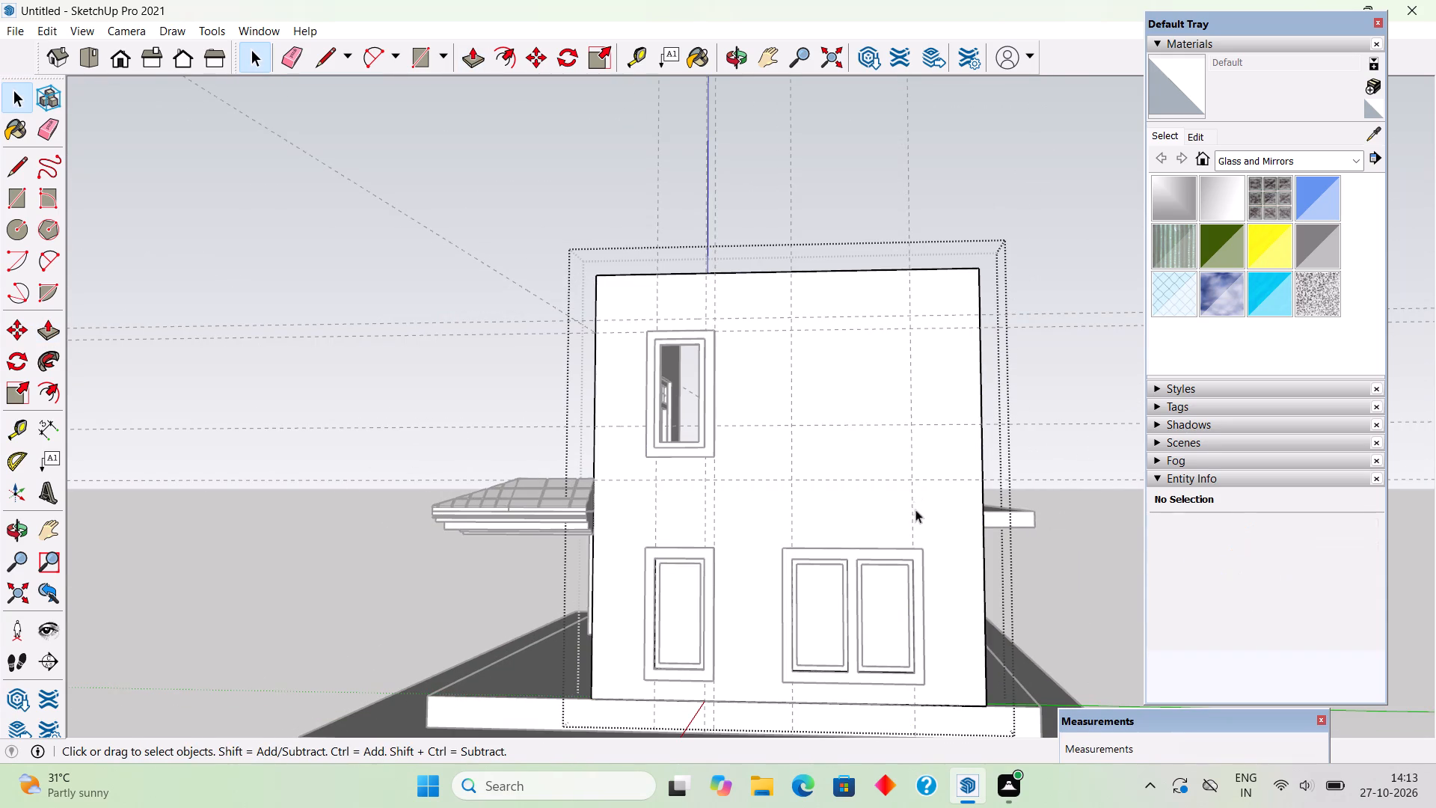
{"action": "middle_click_drag", "start_coordinate": [936, 561], "coordinate": [963, 599]}
{"action": "left_click", "coordinate": [1072, 156]}
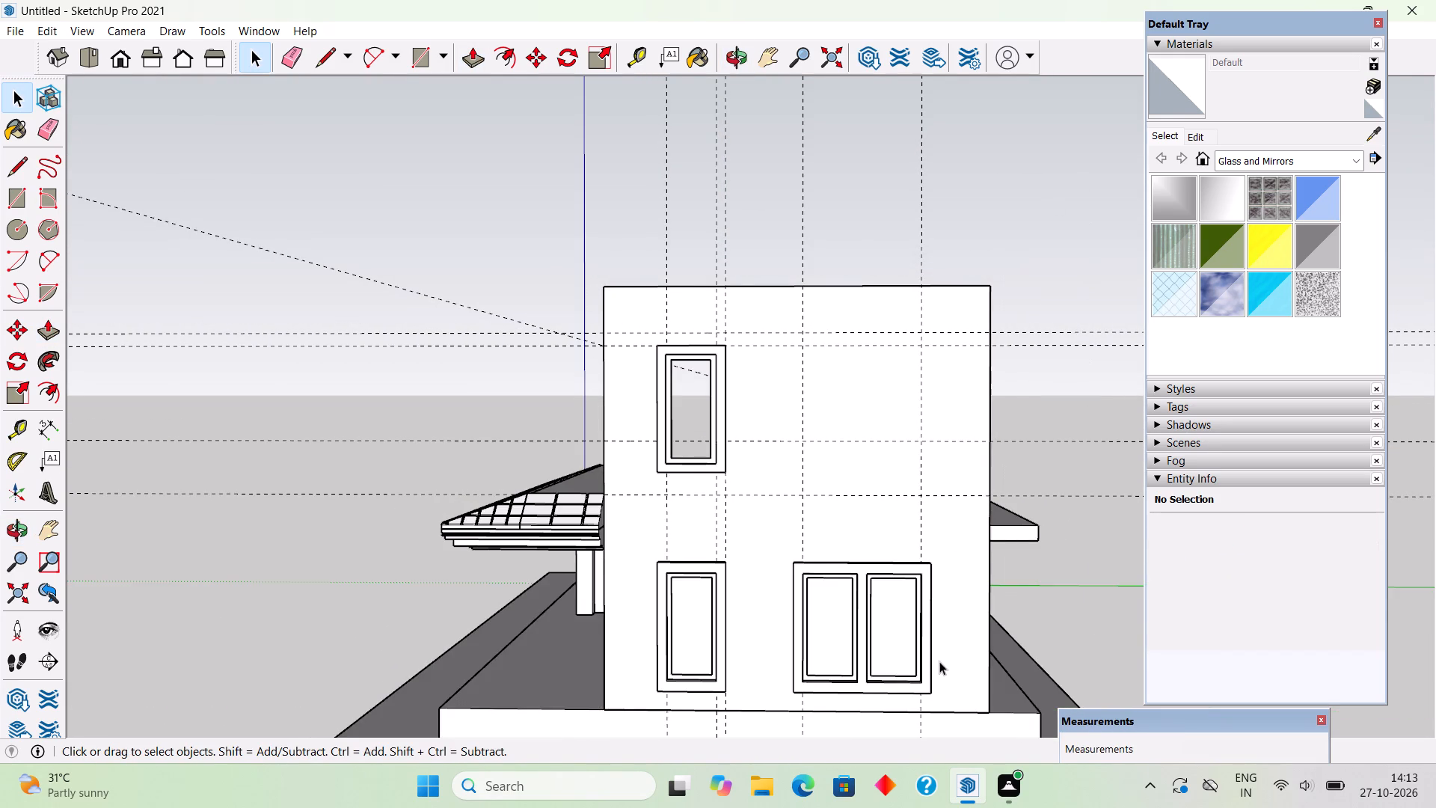
Measure the width of the mullion between the two panes of the side wall's wide ground-floor window.
{"action": "scroll", "coordinate": [939, 661], "scroll_direction": "up", "scroll_amount": 5}
{"action": "scroll", "coordinate": [848, 611], "scroll_direction": "up", "scroll_amount": 5}
{"action": "scroll", "coordinate": [800, 567], "scroll_direction": "up", "scroll_amount": 2}
{"action": "key", "text": "t"}
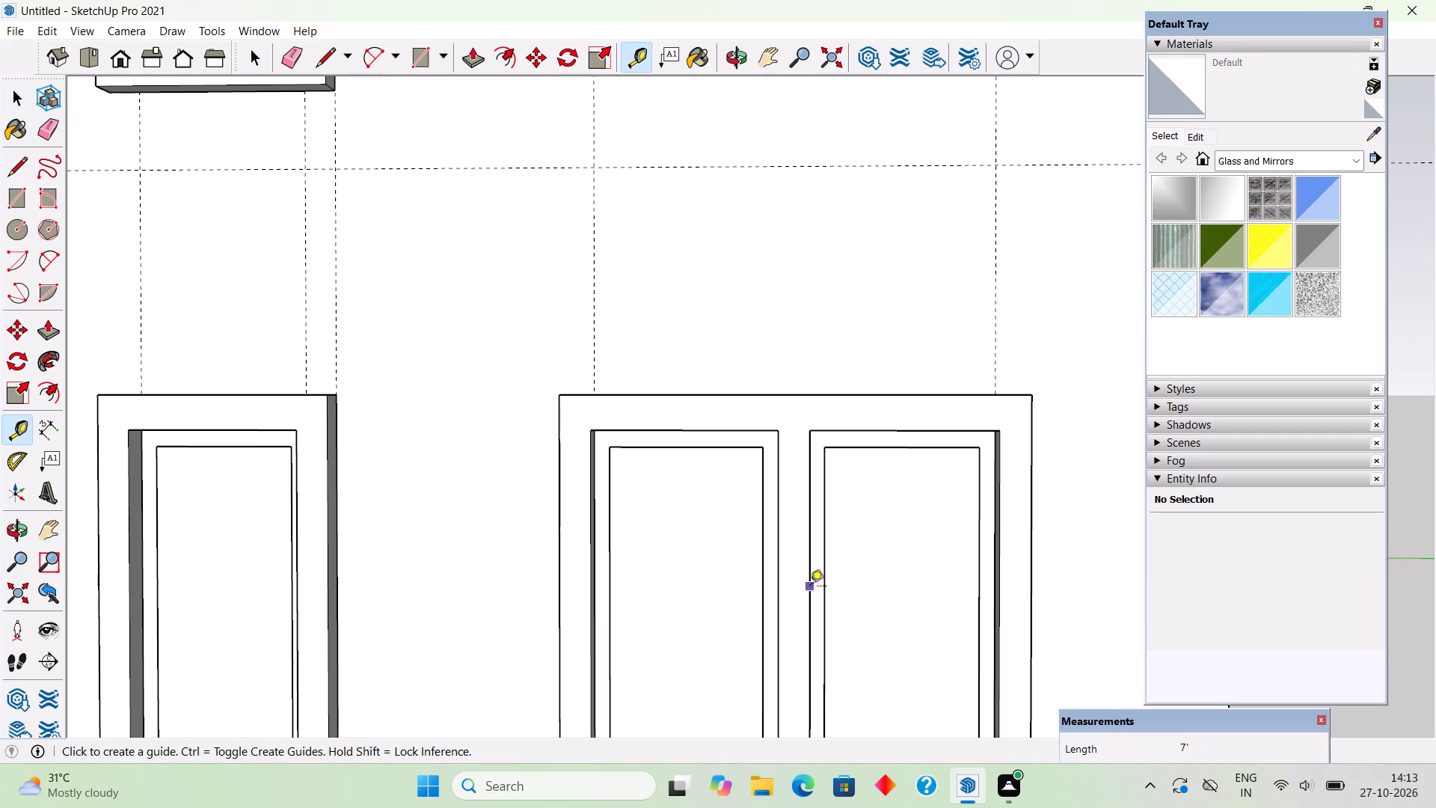
{"action": "left_click", "coordinate": [810, 587]}
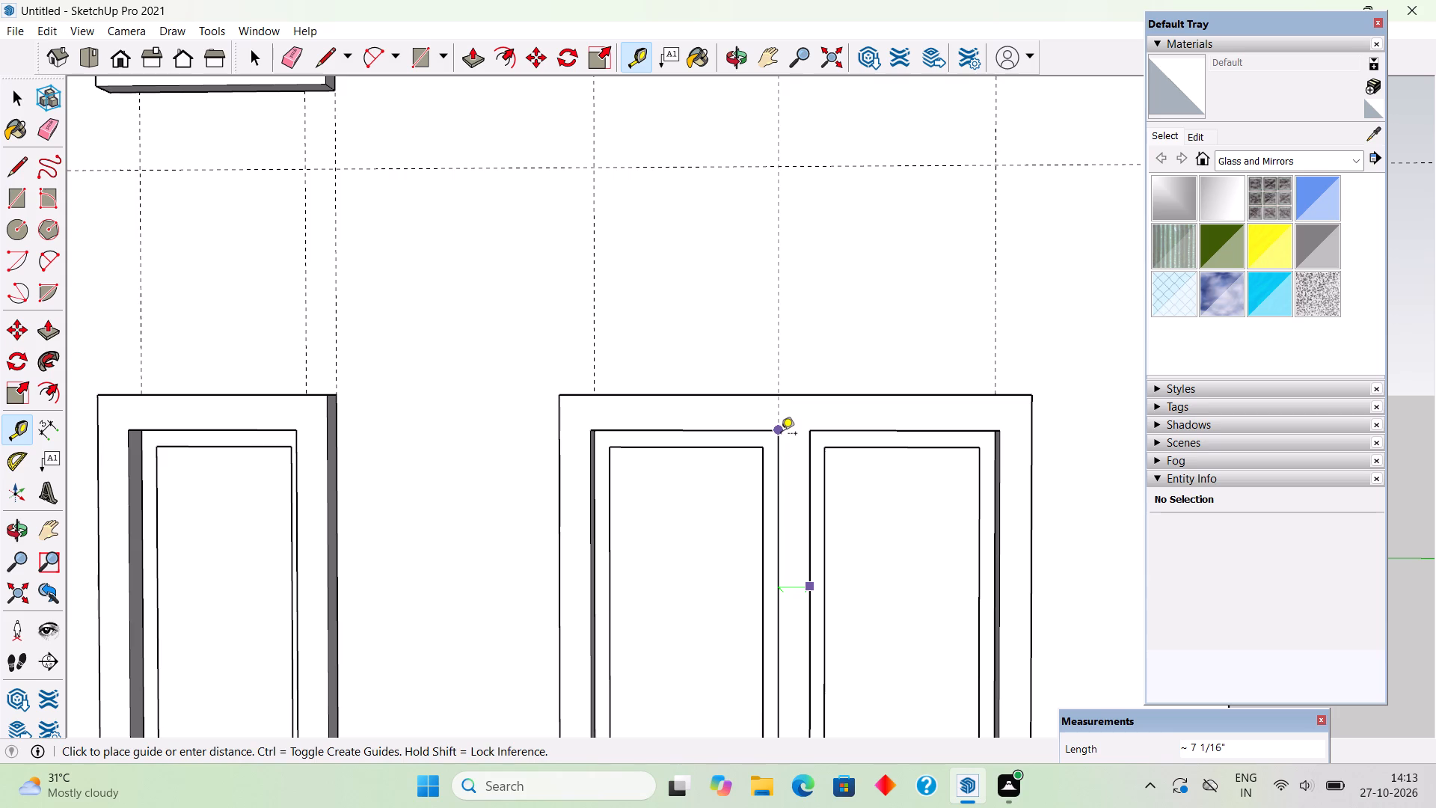
{"action": "key", "text": "space"}
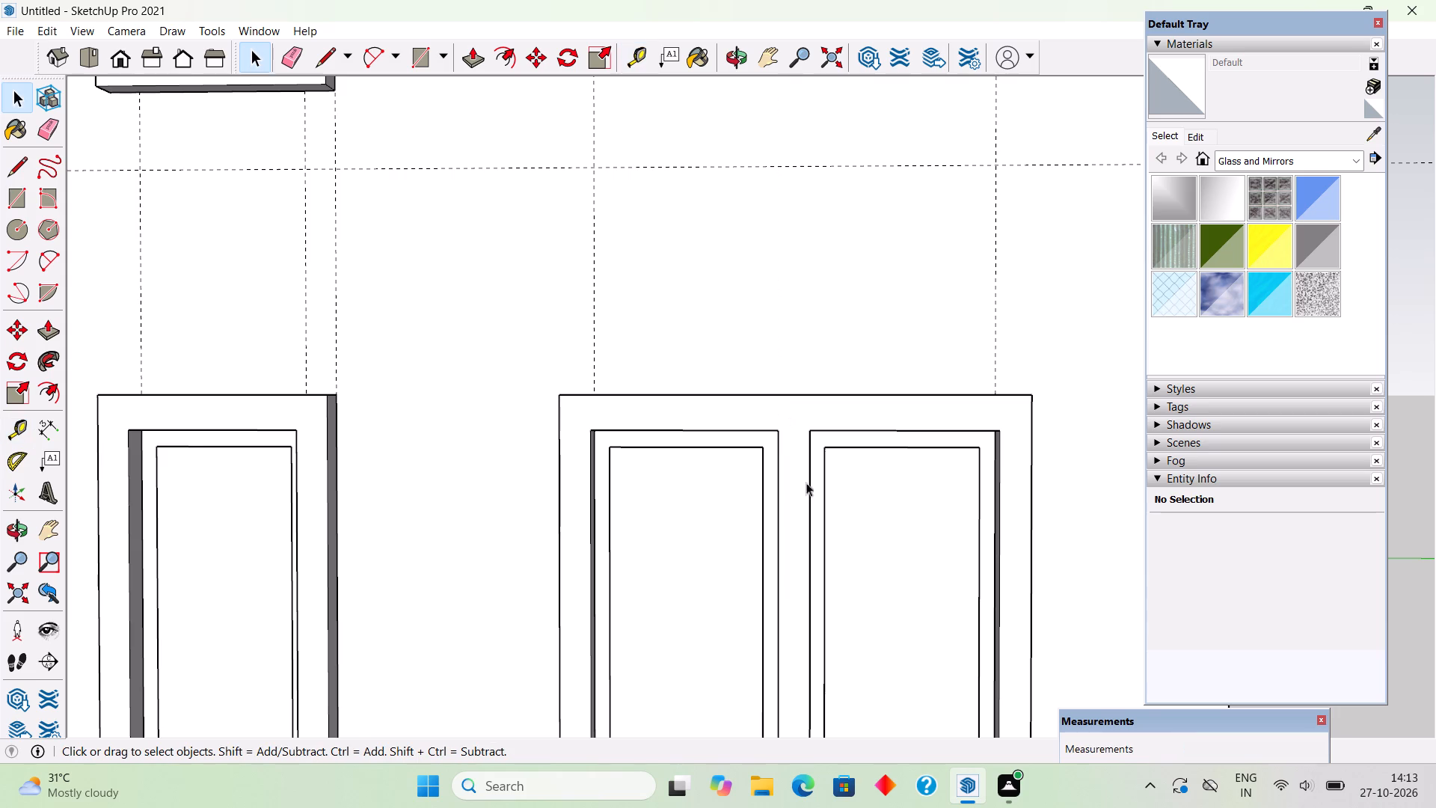
{"action": "scroll", "coordinate": [846, 566], "scroll_direction": "down", "scroll_amount": 5}
{"action": "scroll", "coordinate": [832, 482], "scroll_direction": "down", "scroll_amount": 4}
{"action": "scroll", "coordinate": [807, 408], "scroll_direction": "down", "scroll_amount": 4}
{"action": "middle_click_drag", "start_coordinate": [807, 415], "coordinate": [807, 465]}
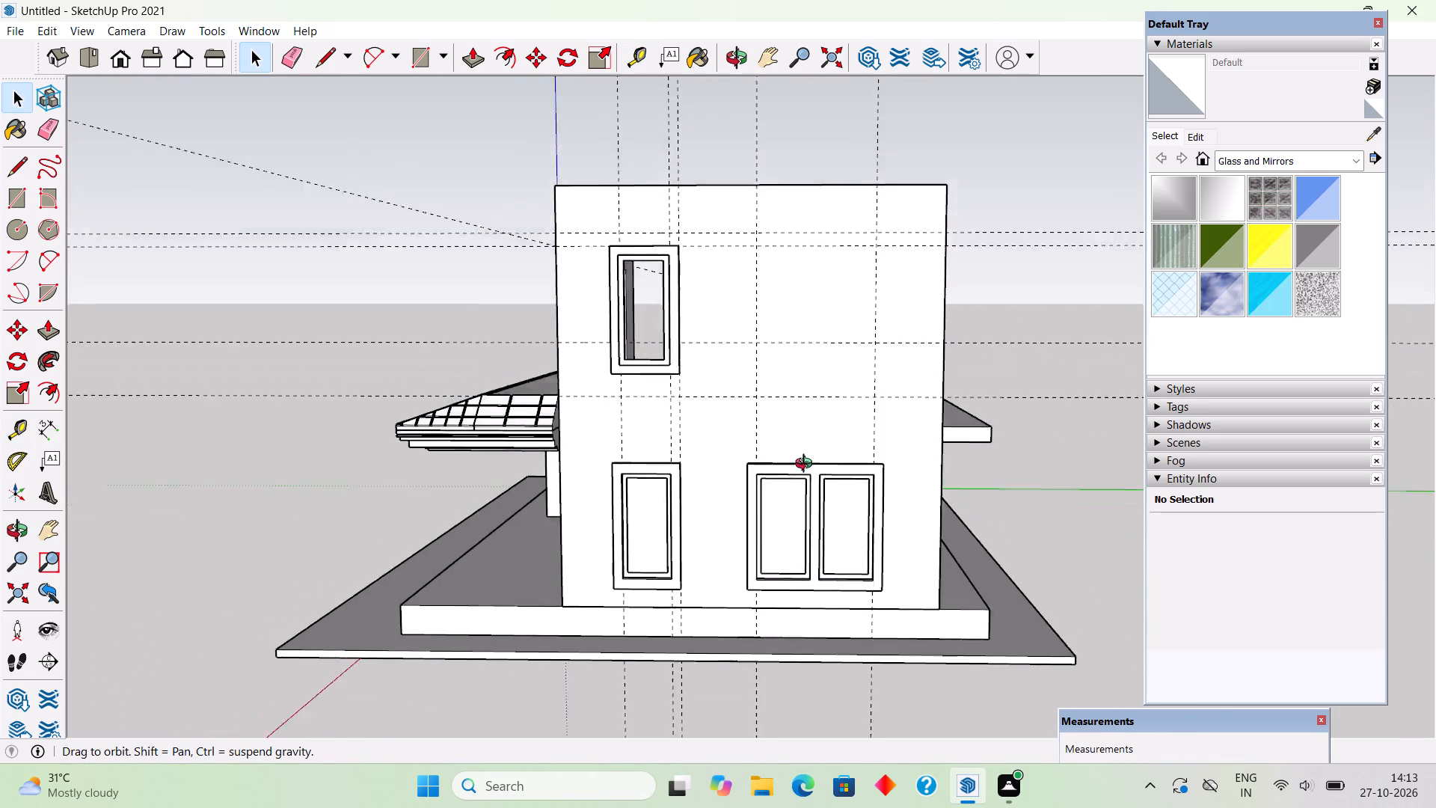
Move the narrow upper window's sash group 9" inward through the thickness of the side wall.
{"action": "middle_click_drag", "start_coordinate": [807, 465], "coordinate": [809, 515]}
{"action": "scroll", "coordinate": [877, 301], "scroll_direction": "up", "scroll_amount": 4}
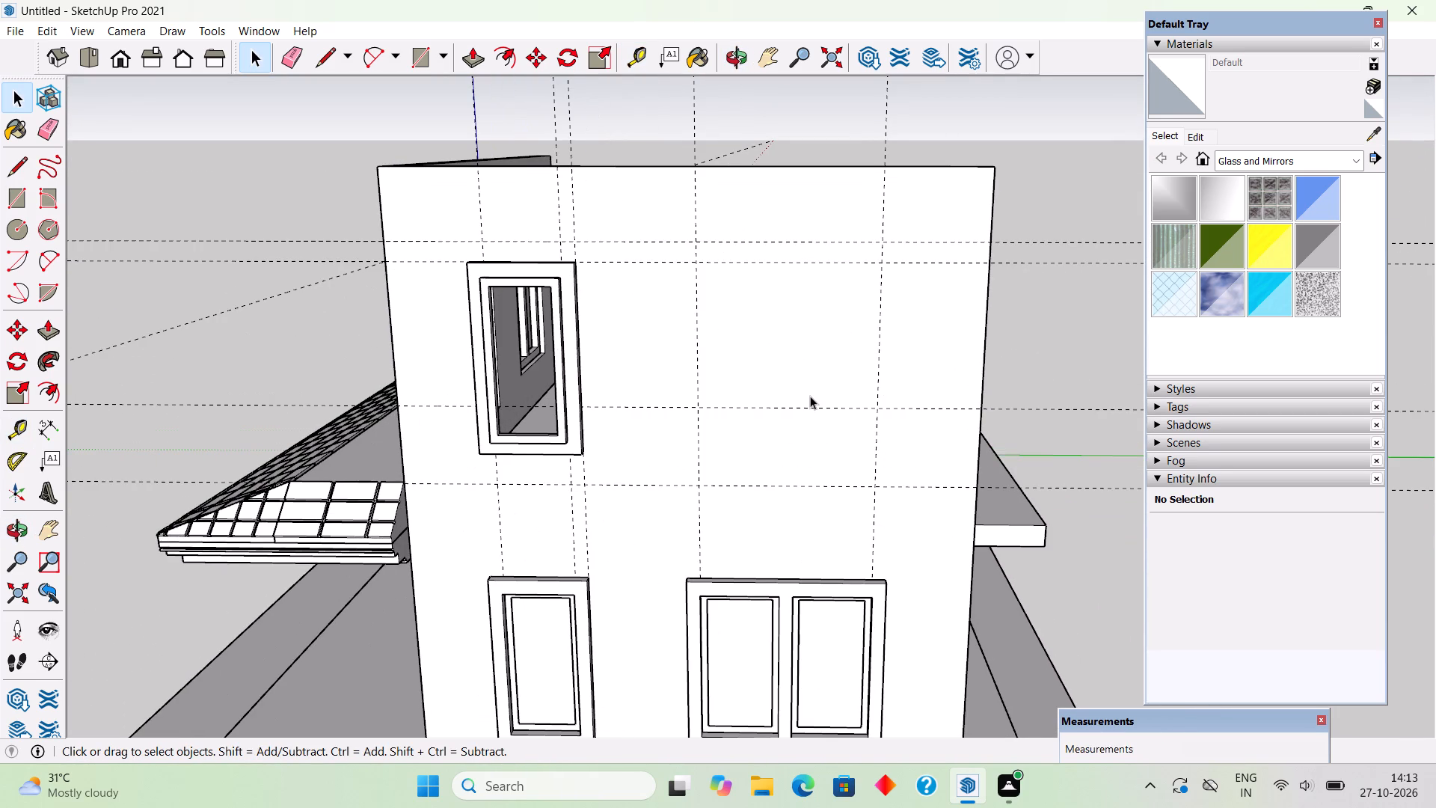
{"action": "middle_click_drag", "start_coordinate": [695, 436], "coordinate": [726, 365]}
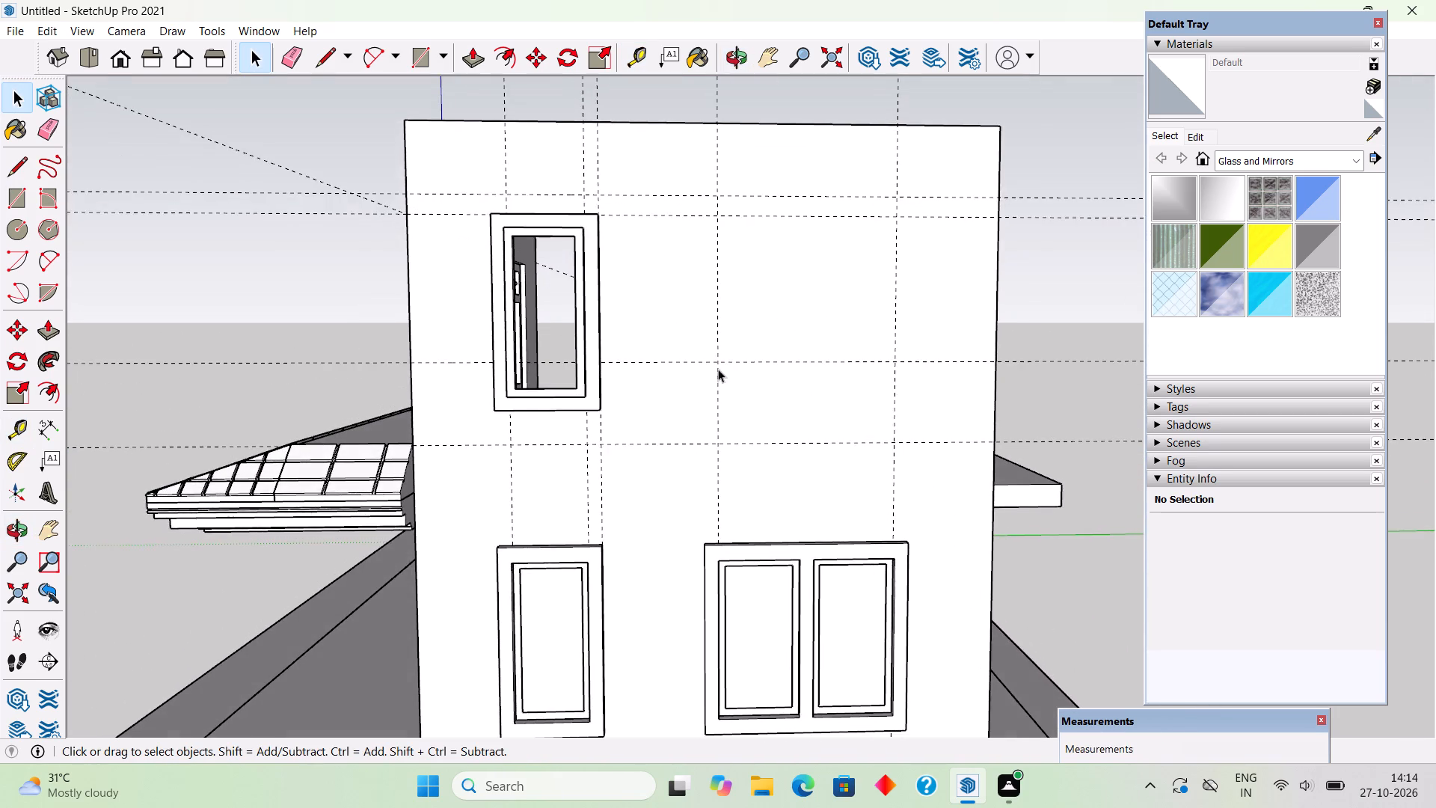
{"action": "scroll", "coordinate": [716, 370], "scroll_direction": "up", "scroll_amount": 1}
{"action": "scroll", "coordinate": [515, 413], "scroll_direction": "up", "scroll_amount": 3}
{"action": "middle_click_drag", "start_coordinate": [604, 412], "coordinate": [520, 536]}
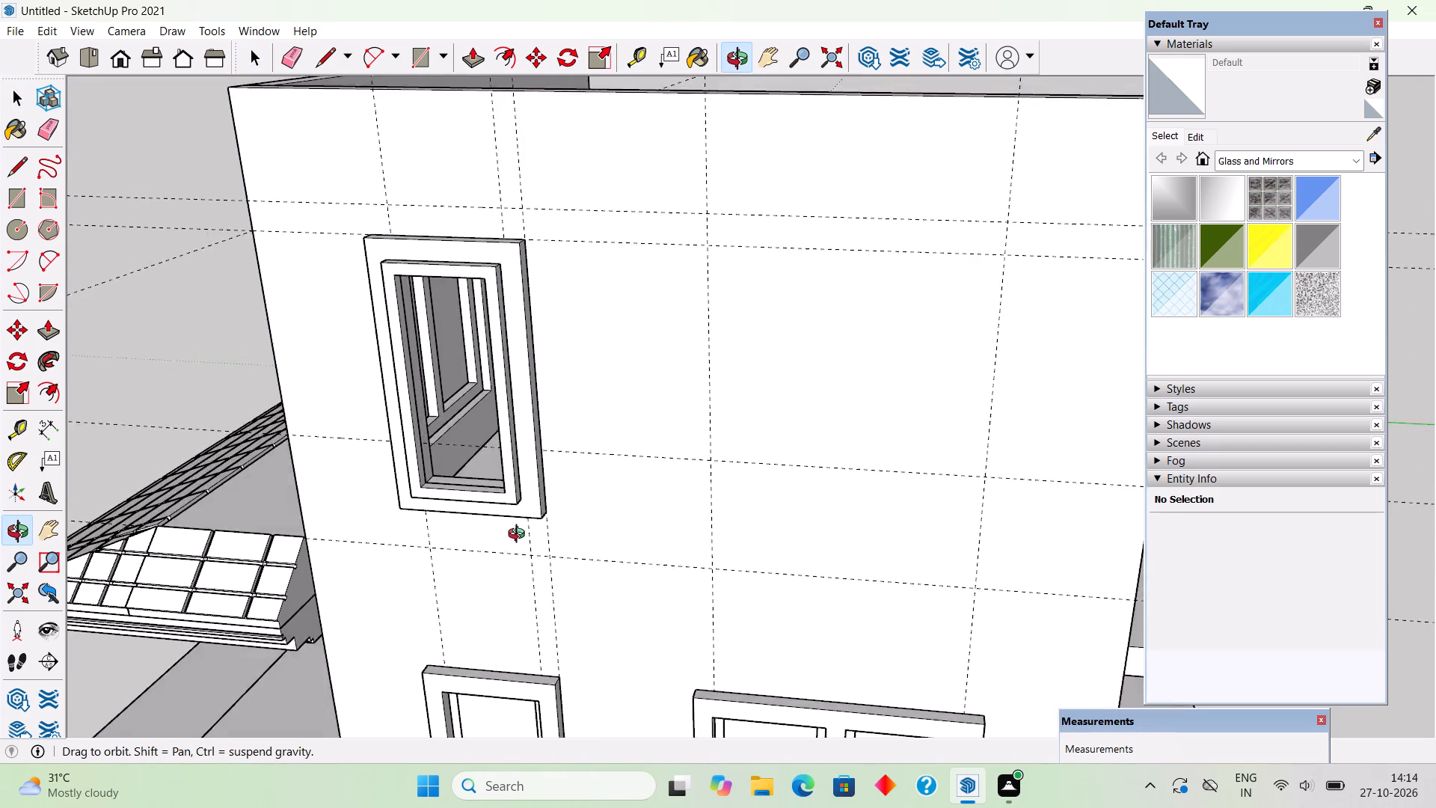
{"action": "middle_click_drag", "start_coordinate": [520, 536], "coordinate": [706, 588]}
{"action": "scroll", "coordinate": [709, 585], "scroll_direction": "up", "scroll_amount": 2}
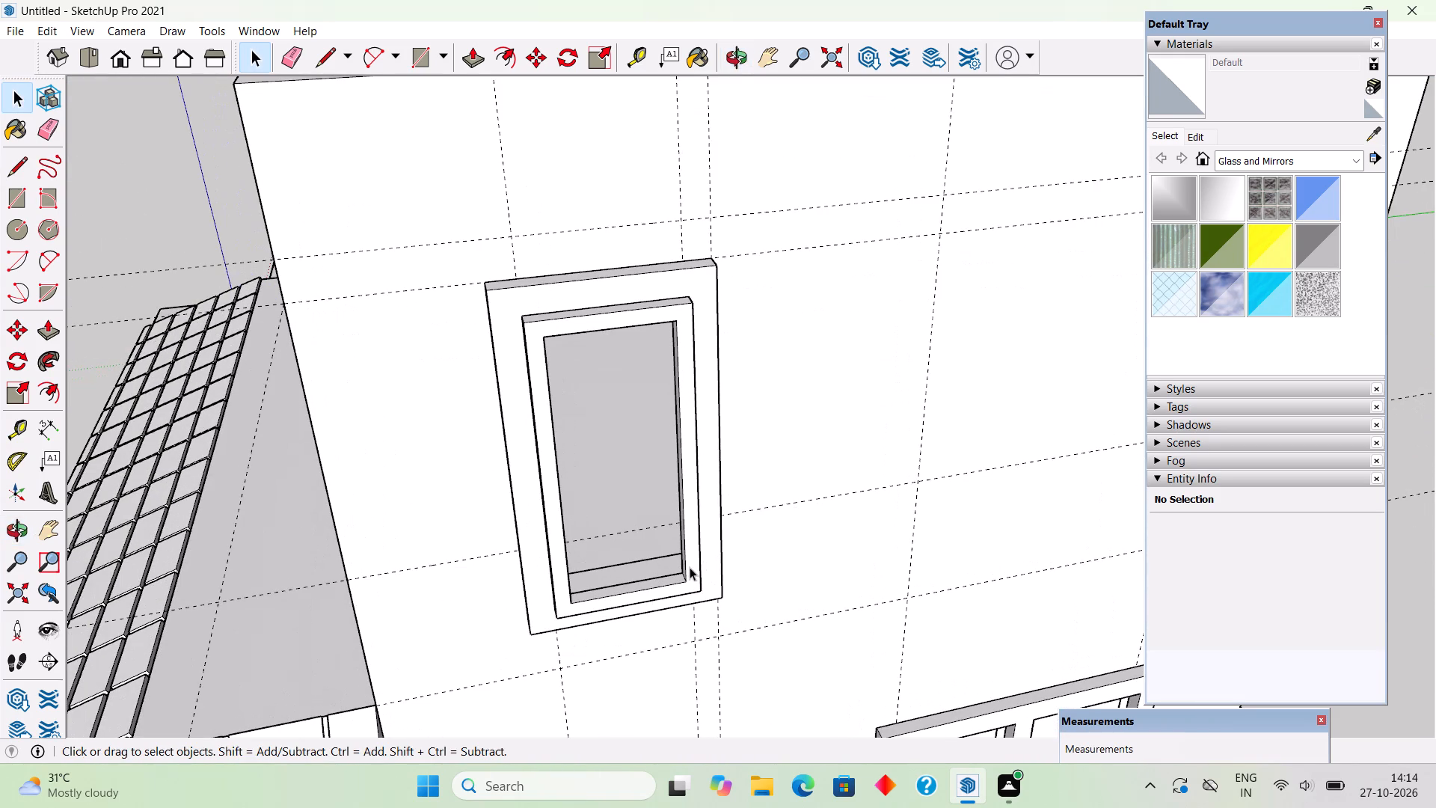
{"action": "left_click", "coordinate": [690, 567]}
{"action": "scroll", "coordinate": [688, 575], "scroll_direction": "up", "scroll_amount": 8}
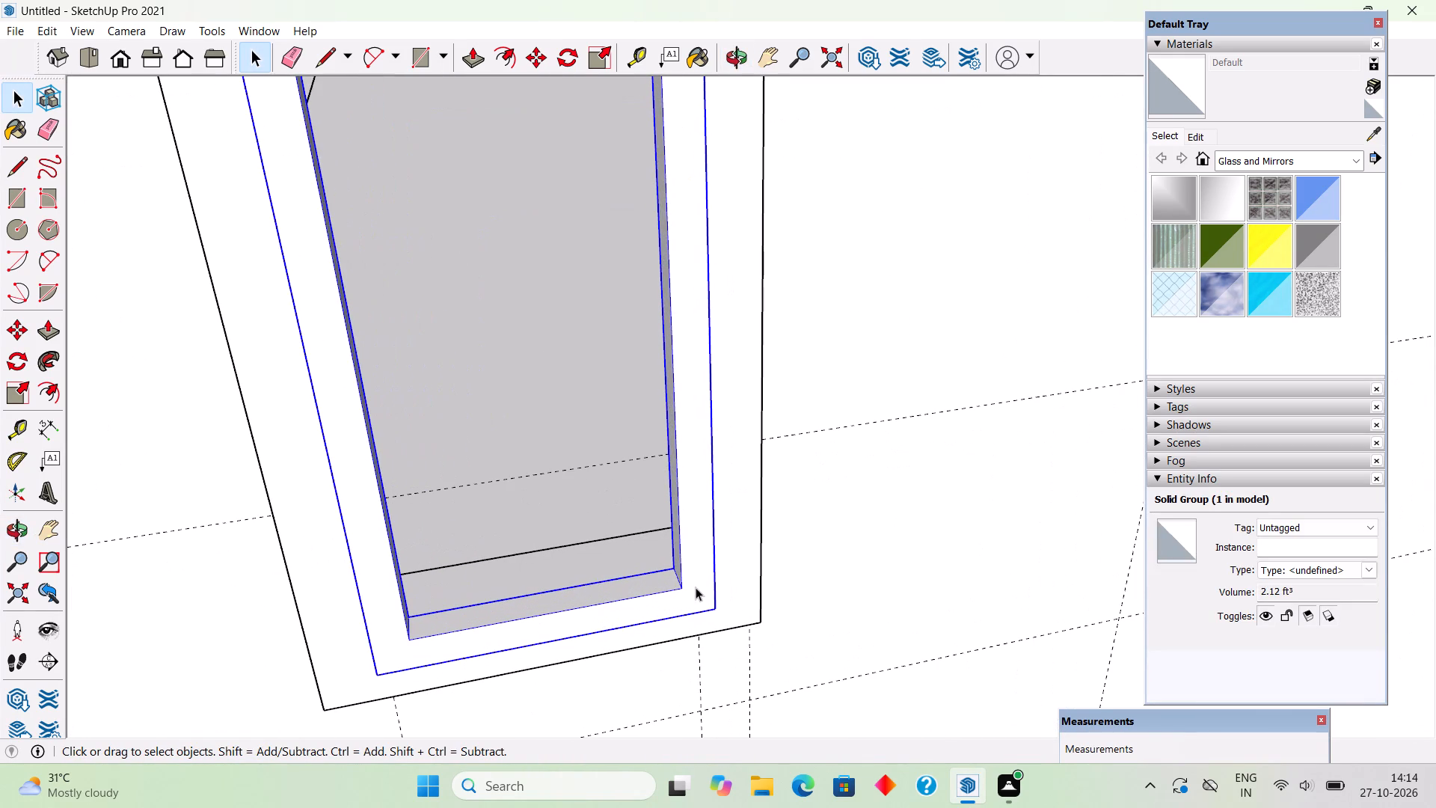
{"action": "key", "text": "m"}
{"action": "left_click", "coordinate": [716, 609]}
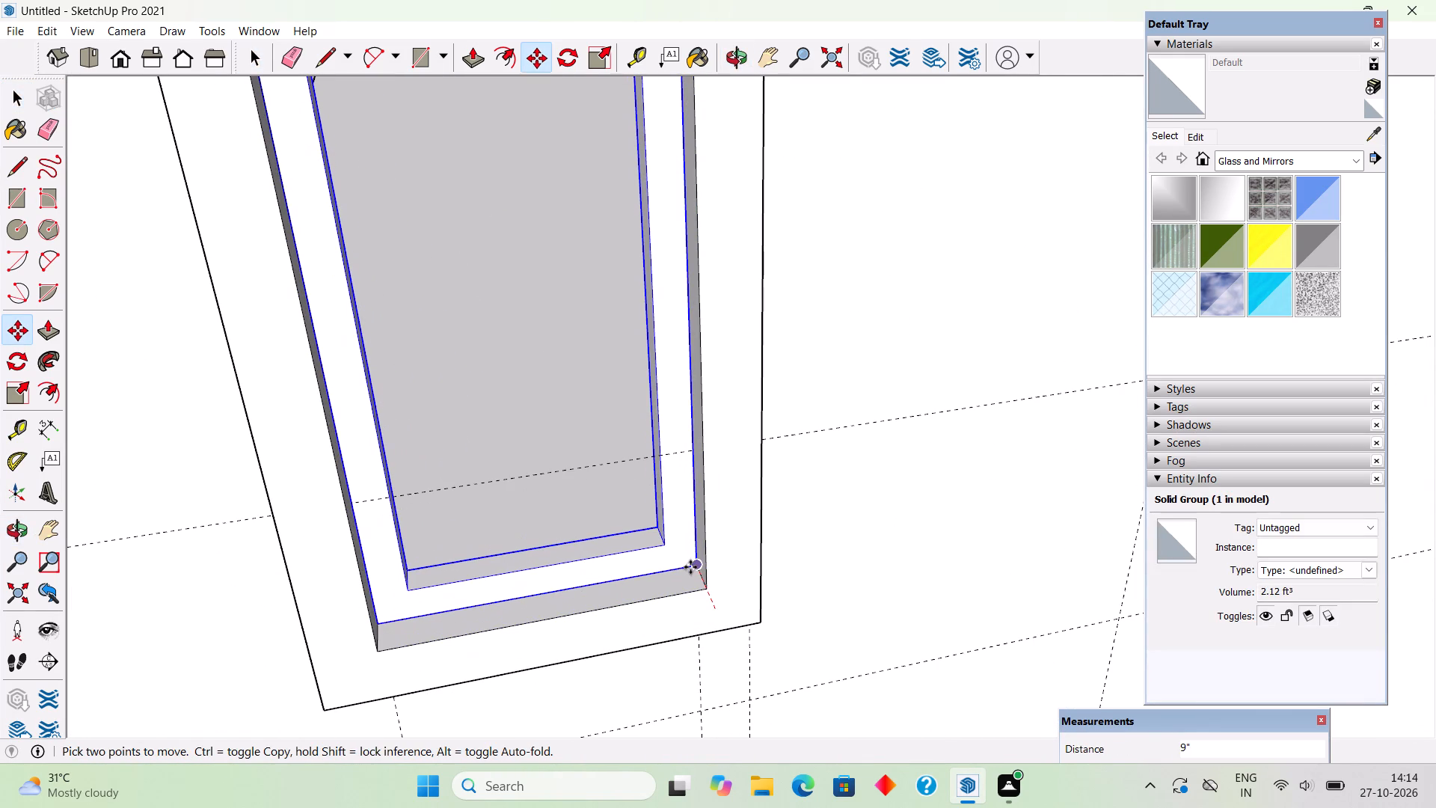
{"action": "left_click", "coordinate": [690, 567]}
{"action": "key", "text": "space"}
Add a horizontal guide along the bottom outer edge of the narrow upper window's sash.
{"action": "type", "text": "t"}
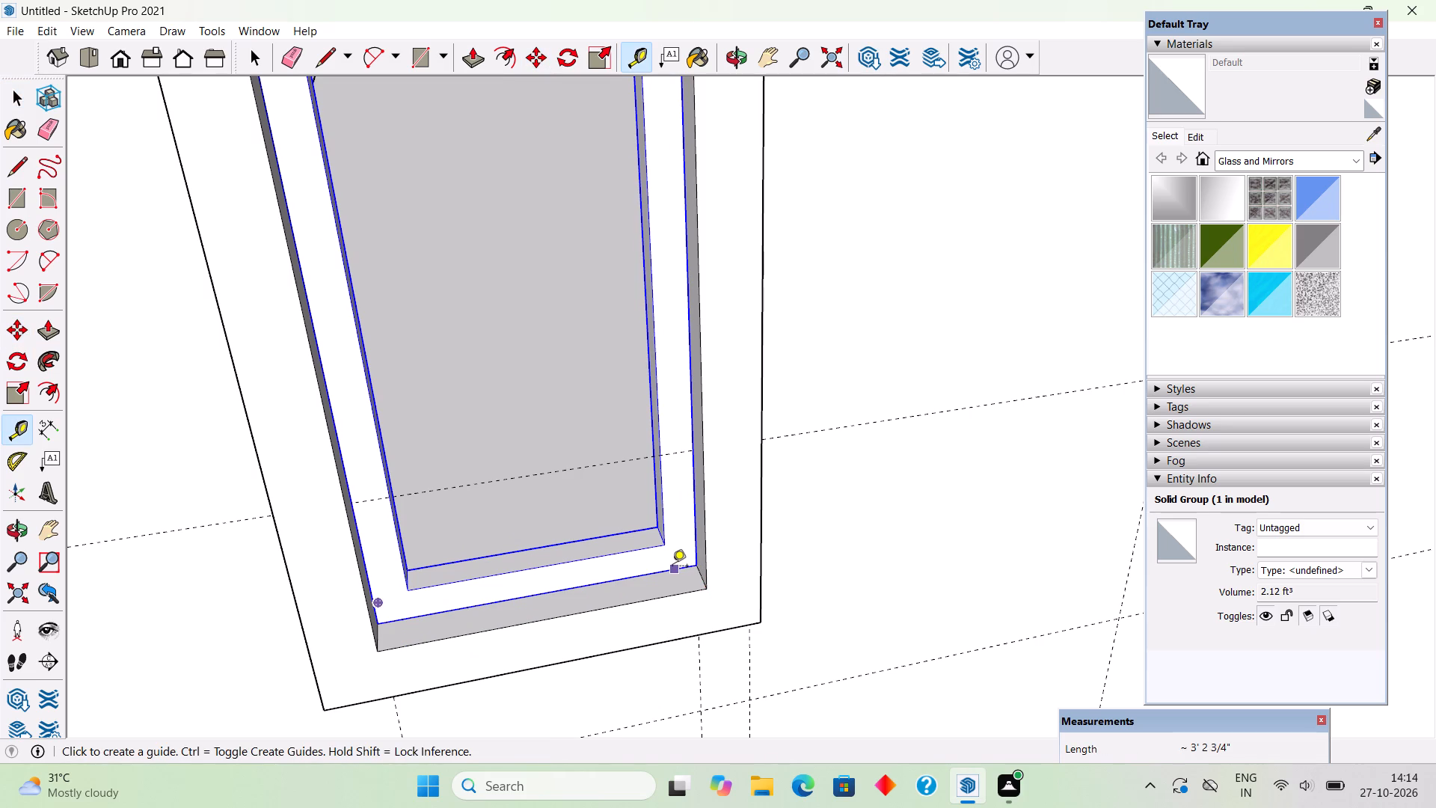
{"action": "double_click", "coordinate": [672, 567]}
{"action": "scroll", "coordinate": [690, 584], "scroll_direction": "down", "scroll_amount": 12}
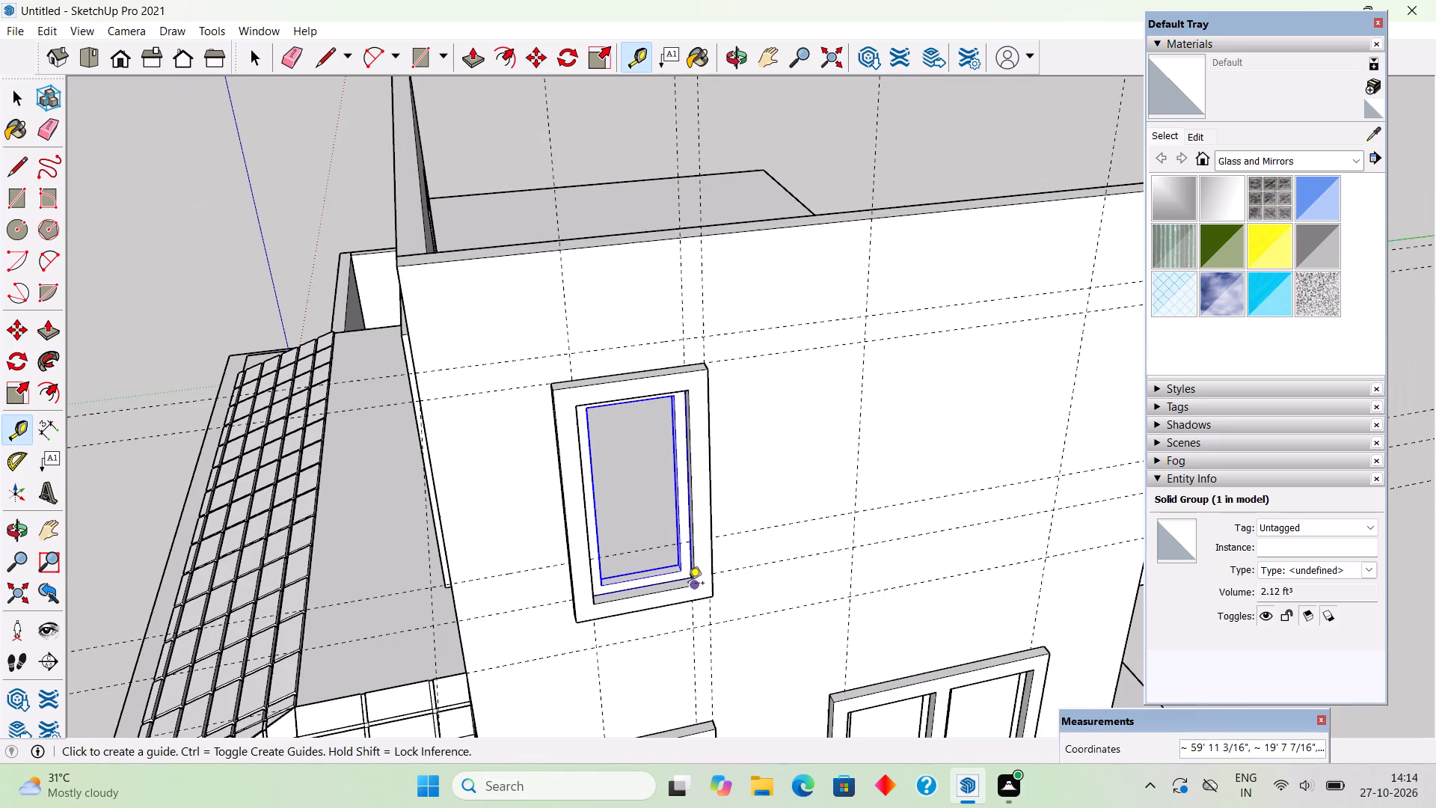
{"action": "key", "text": "space"}
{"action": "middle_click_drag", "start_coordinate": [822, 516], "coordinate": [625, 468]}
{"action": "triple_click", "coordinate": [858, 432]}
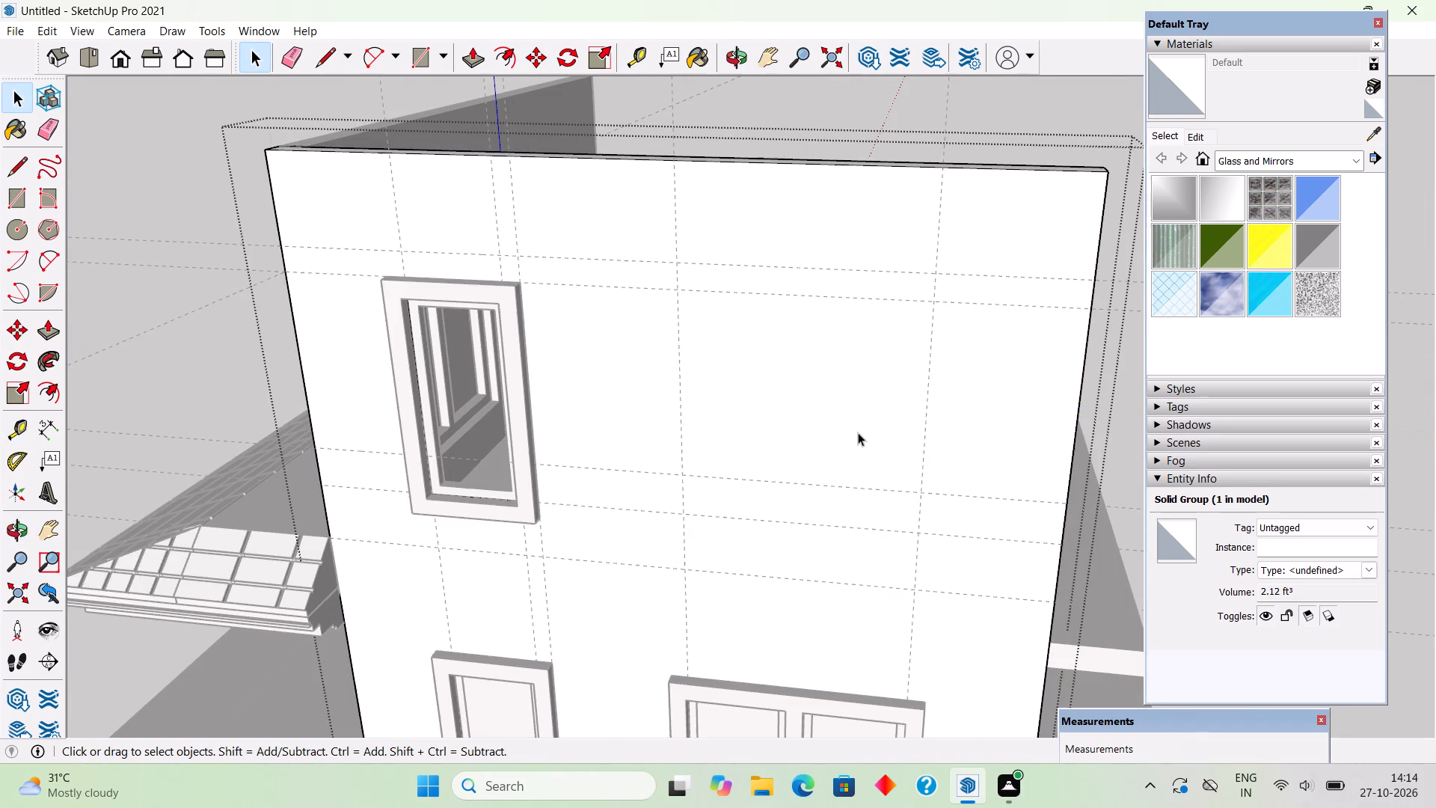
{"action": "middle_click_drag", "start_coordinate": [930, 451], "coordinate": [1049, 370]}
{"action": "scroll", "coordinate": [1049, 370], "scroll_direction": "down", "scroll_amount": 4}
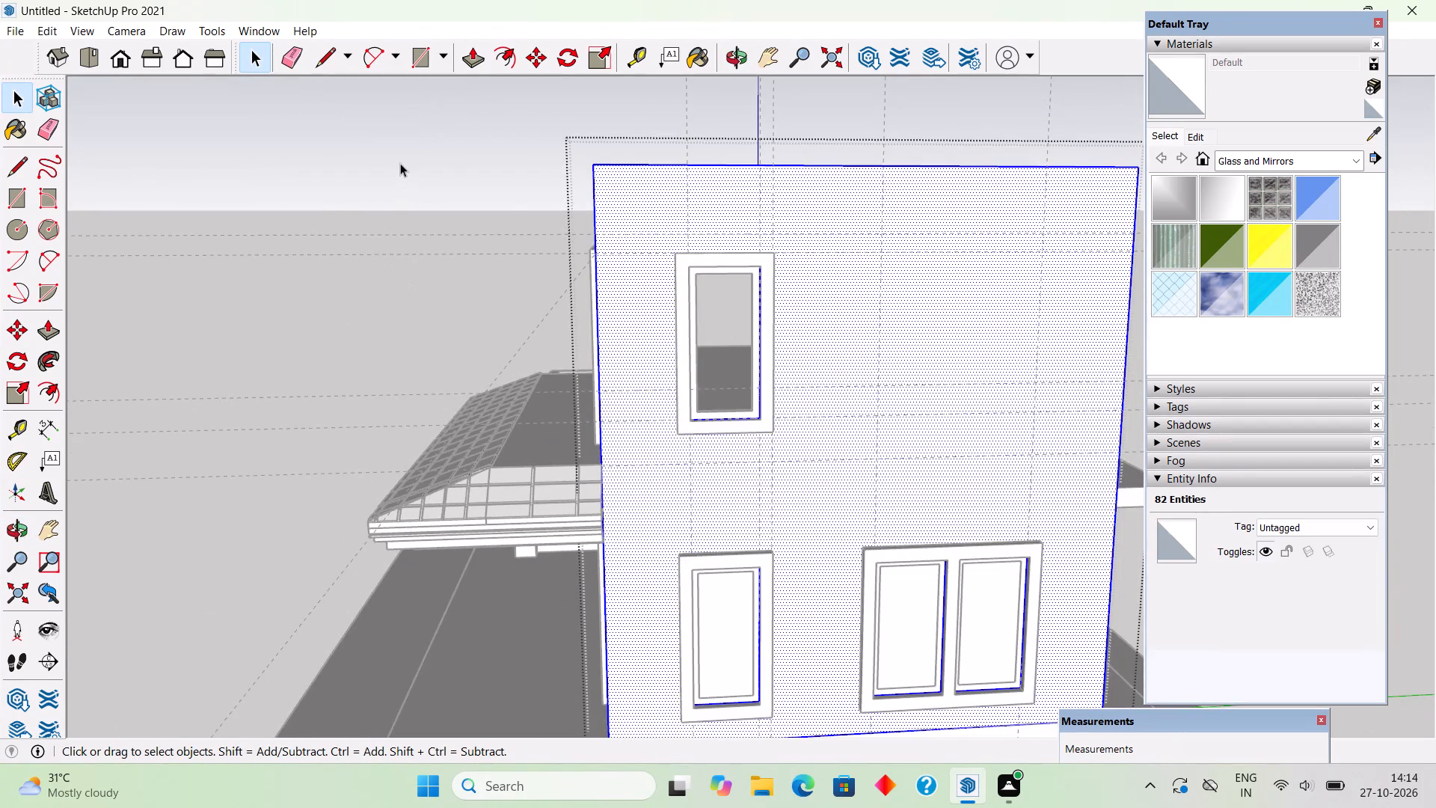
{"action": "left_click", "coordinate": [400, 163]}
Add a horizontal guide along the top outer edge of the narrow upper window's sash.
{"action": "middle_click", "coordinate": [882, 489]}
{"action": "scroll", "coordinate": [883, 483], "scroll_direction": "up", "scroll_amount": 3}
{"action": "middle_click_drag", "start_coordinate": [888, 456], "coordinate": [888, 447]}
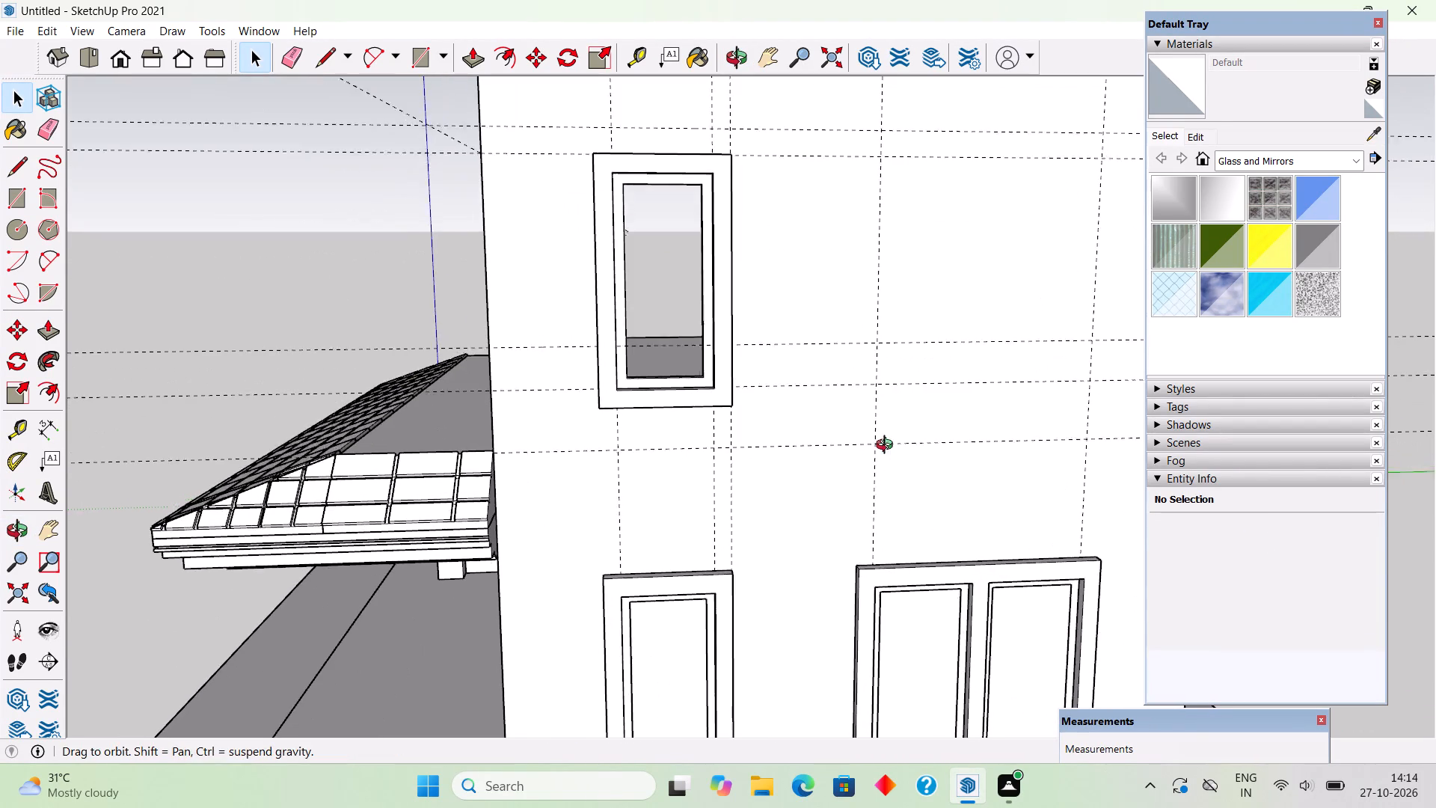
{"action": "middle_click_drag", "start_coordinate": [888, 447], "coordinate": [888, 417]}
{"action": "scroll", "coordinate": [888, 417], "scroll_direction": "down", "scroll_amount": 5}
{"action": "scroll", "coordinate": [835, 215], "scroll_direction": "up", "scroll_amount": 6}
{"action": "scroll", "coordinate": [794, 311], "scroll_direction": "up", "scroll_amount": 3}
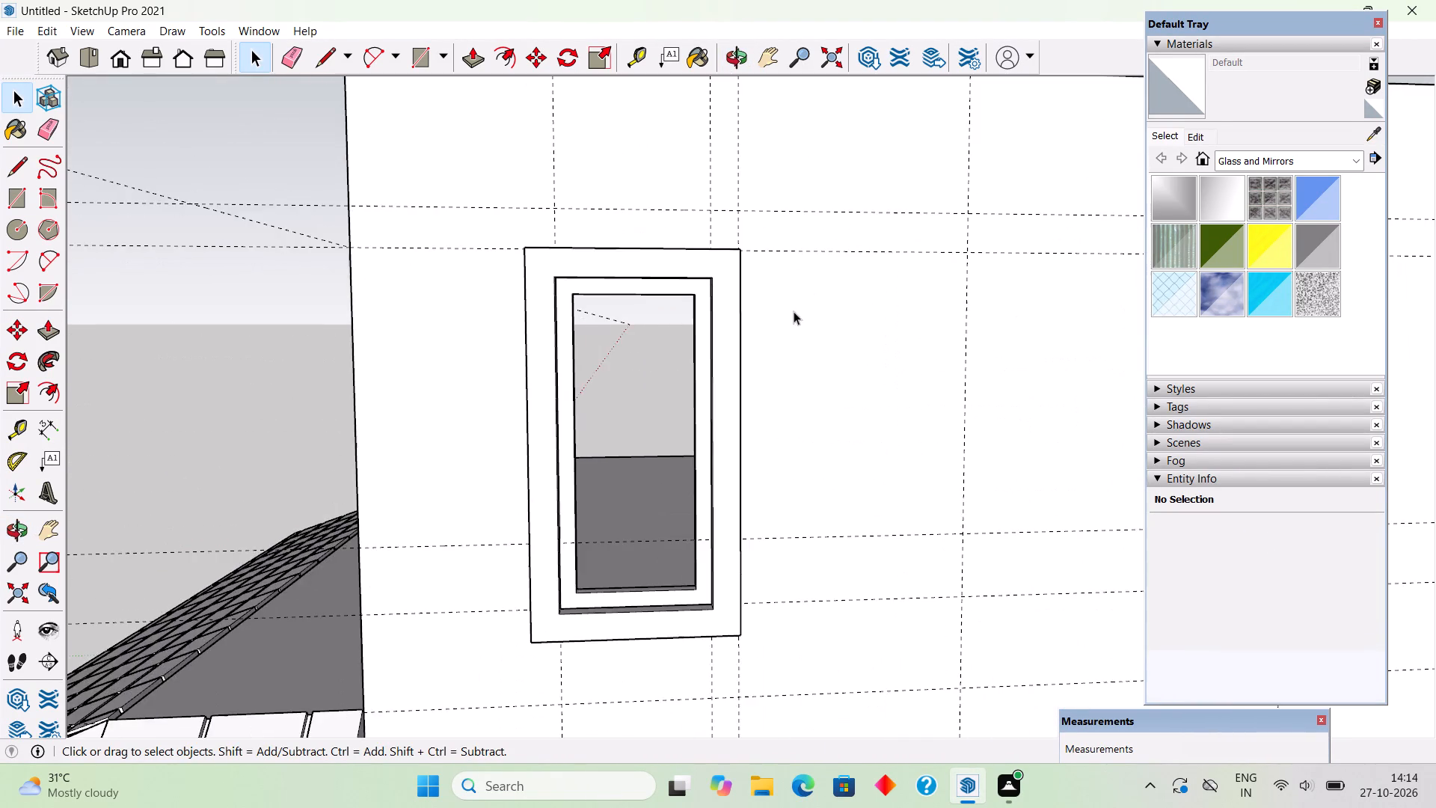
{"action": "middle_click_drag", "start_coordinate": [755, 286], "coordinate": [758, 238]}
{"action": "scroll", "coordinate": [705, 212], "scroll_direction": "up", "scroll_amount": 6}
{"action": "key", "text": "t"}
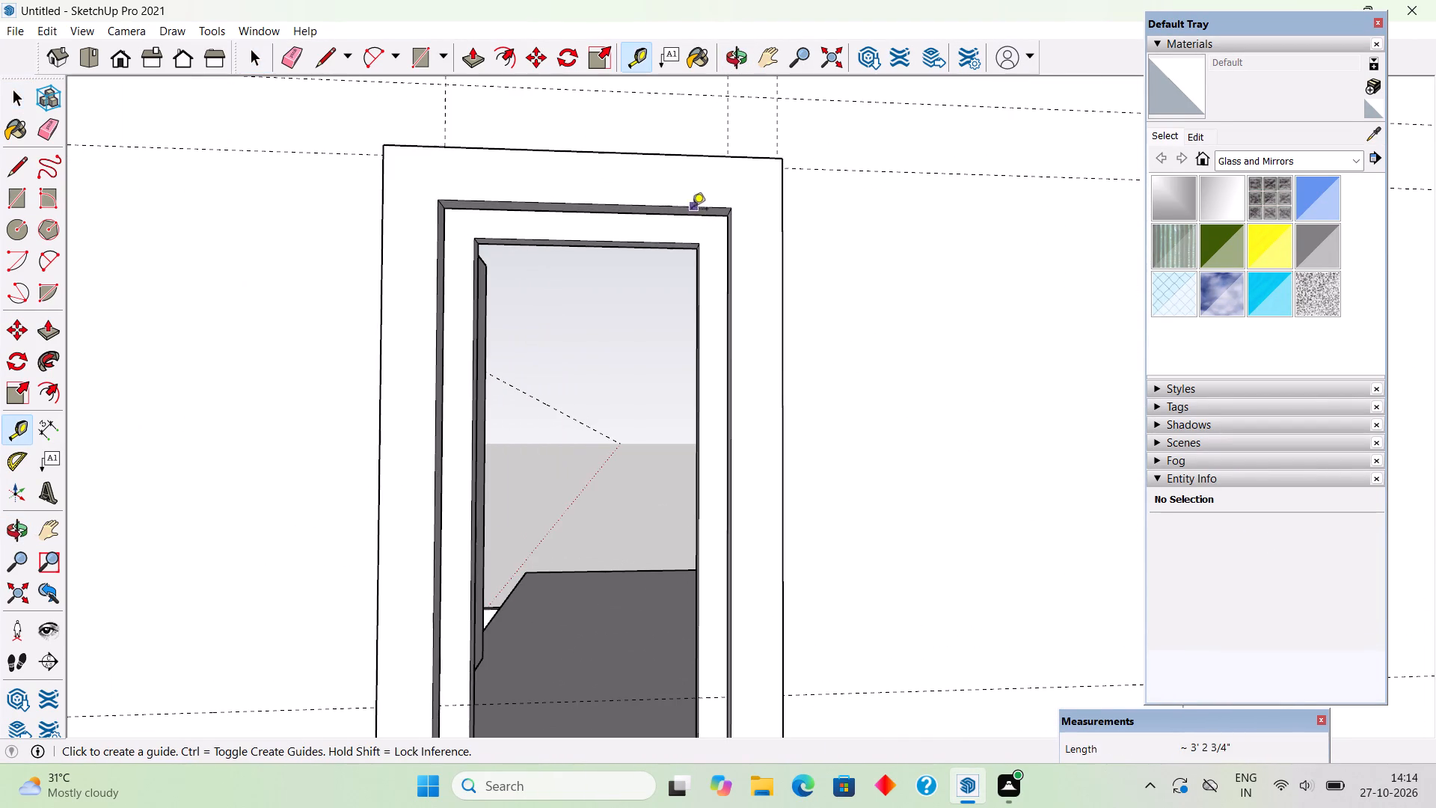
{"action": "double_click", "coordinate": [678, 217]}
{"action": "key", "text": "space"}
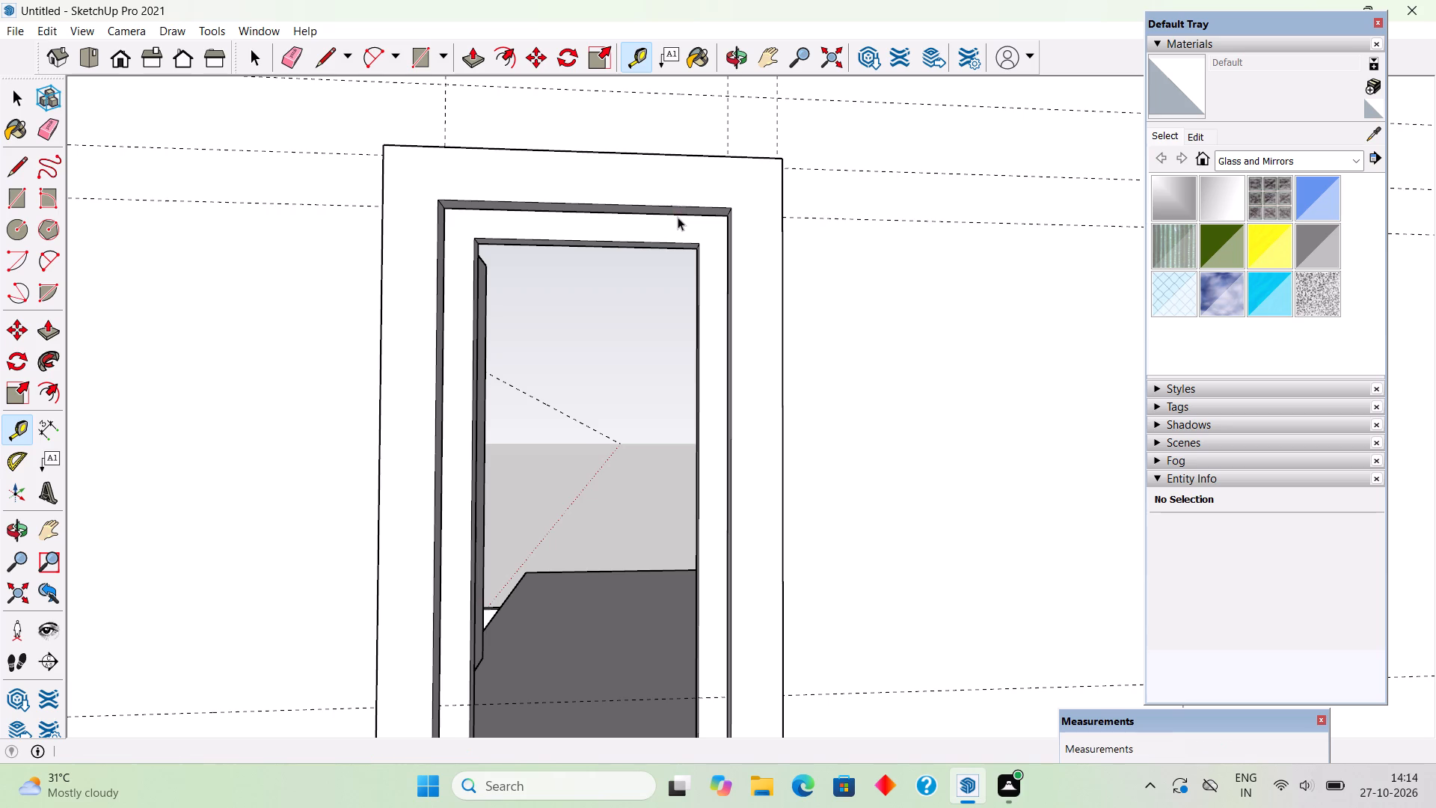
Inside the side wall group, draw a rectangle about 7' 7 1/2" wide and 7' high between the guides above the wide ground-floor window.
{"action": "scroll", "coordinate": [678, 235], "scroll_direction": "down", "scroll_amount": 8}
{"action": "middle_click_drag", "start_coordinate": [645, 333], "coordinate": [633, 413]}
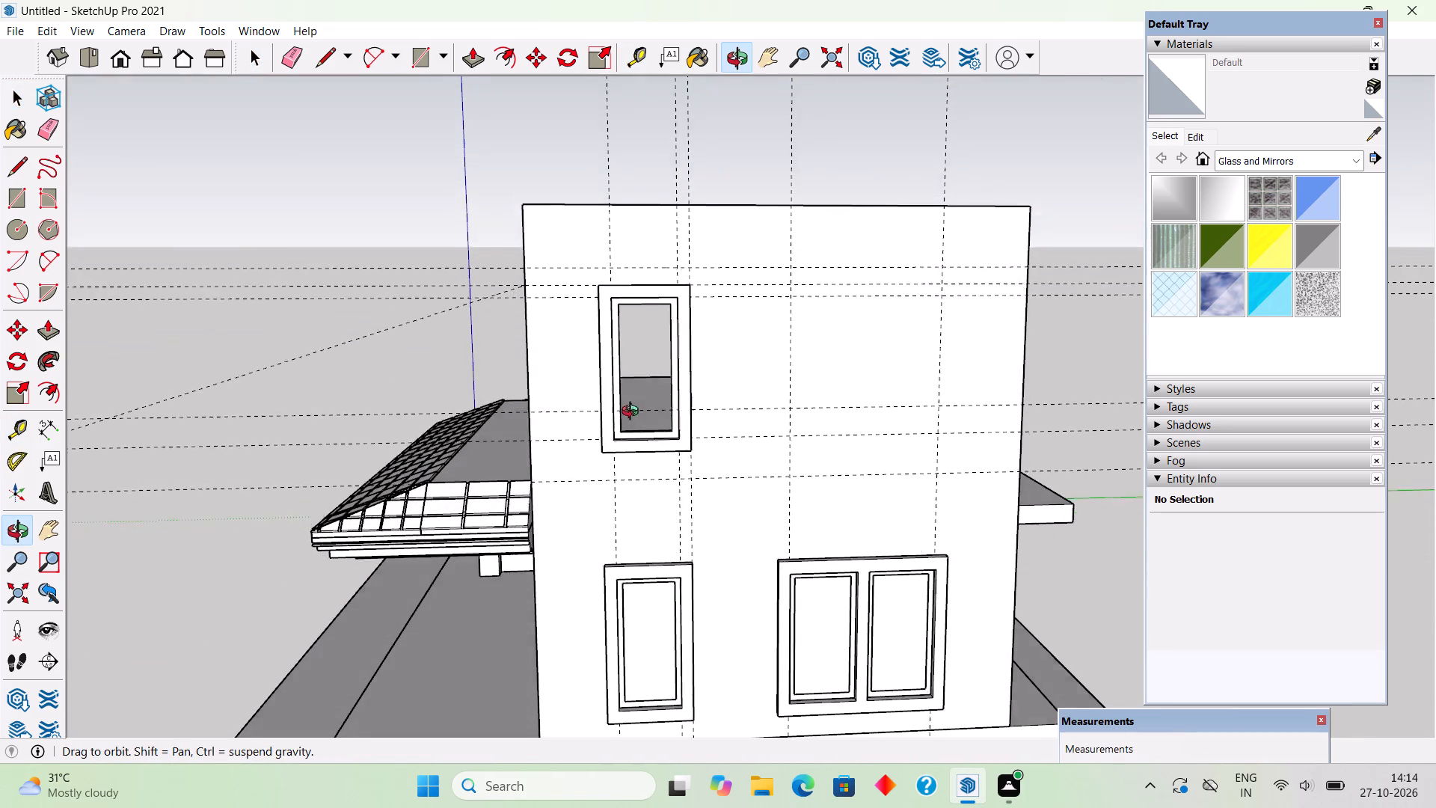
{"action": "middle_click_drag", "start_coordinate": [633, 413], "coordinate": [630, 428]}
{"action": "triple_click", "coordinate": [838, 371]}
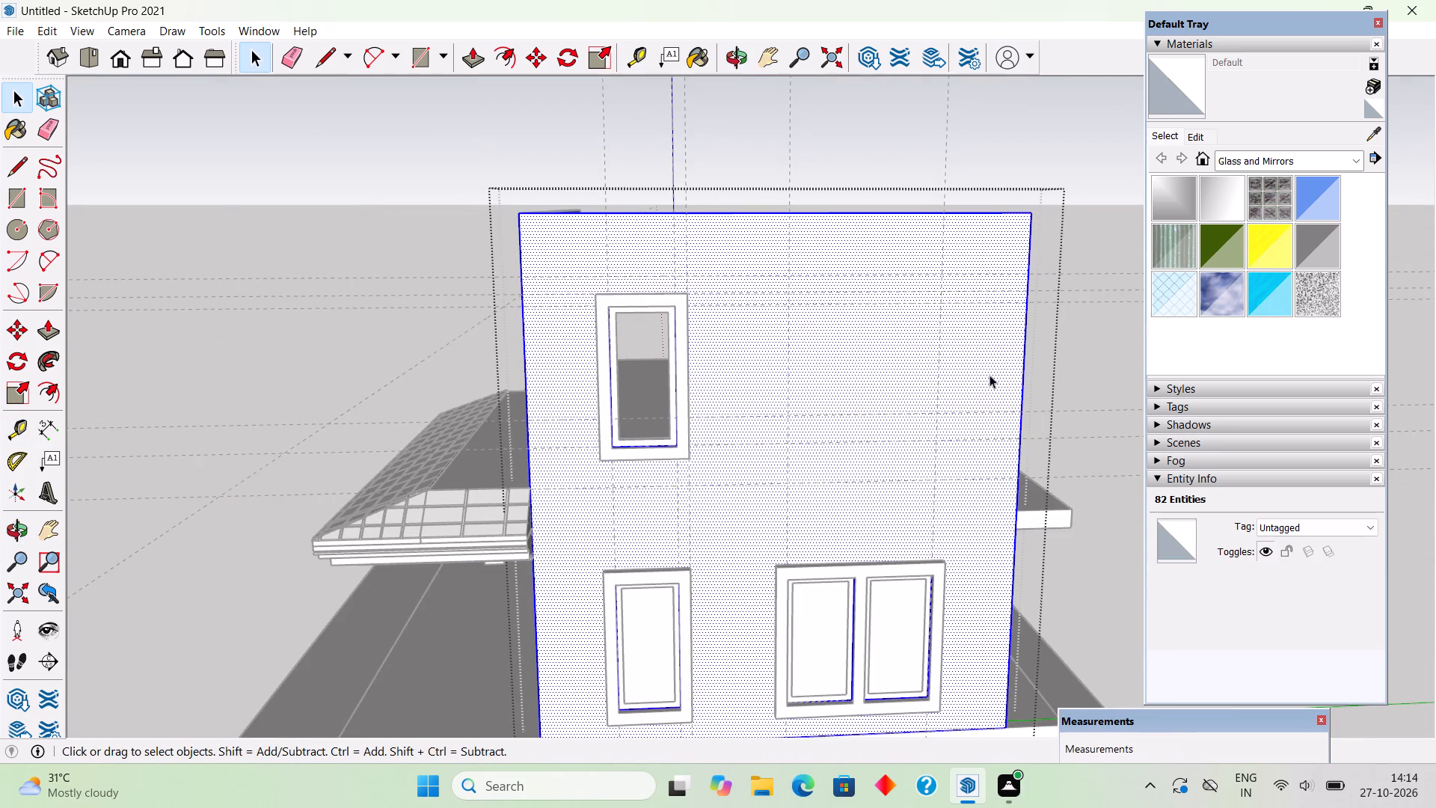
{"action": "scroll", "coordinate": [989, 375], "scroll_direction": "up", "scroll_amount": 2}
{"action": "key", "text": "r"}
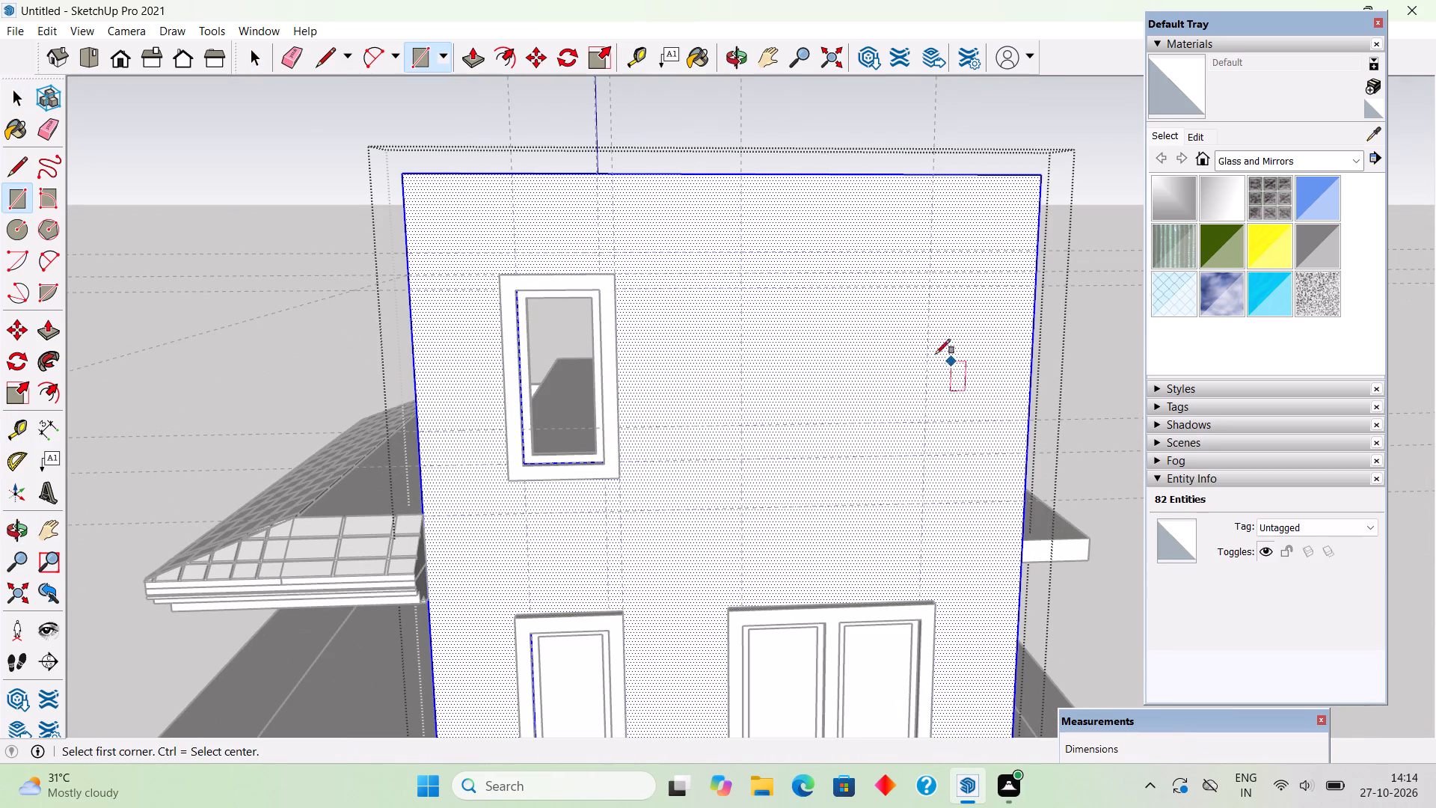
{"action": "left_click", "coordinate": [743, 290]}
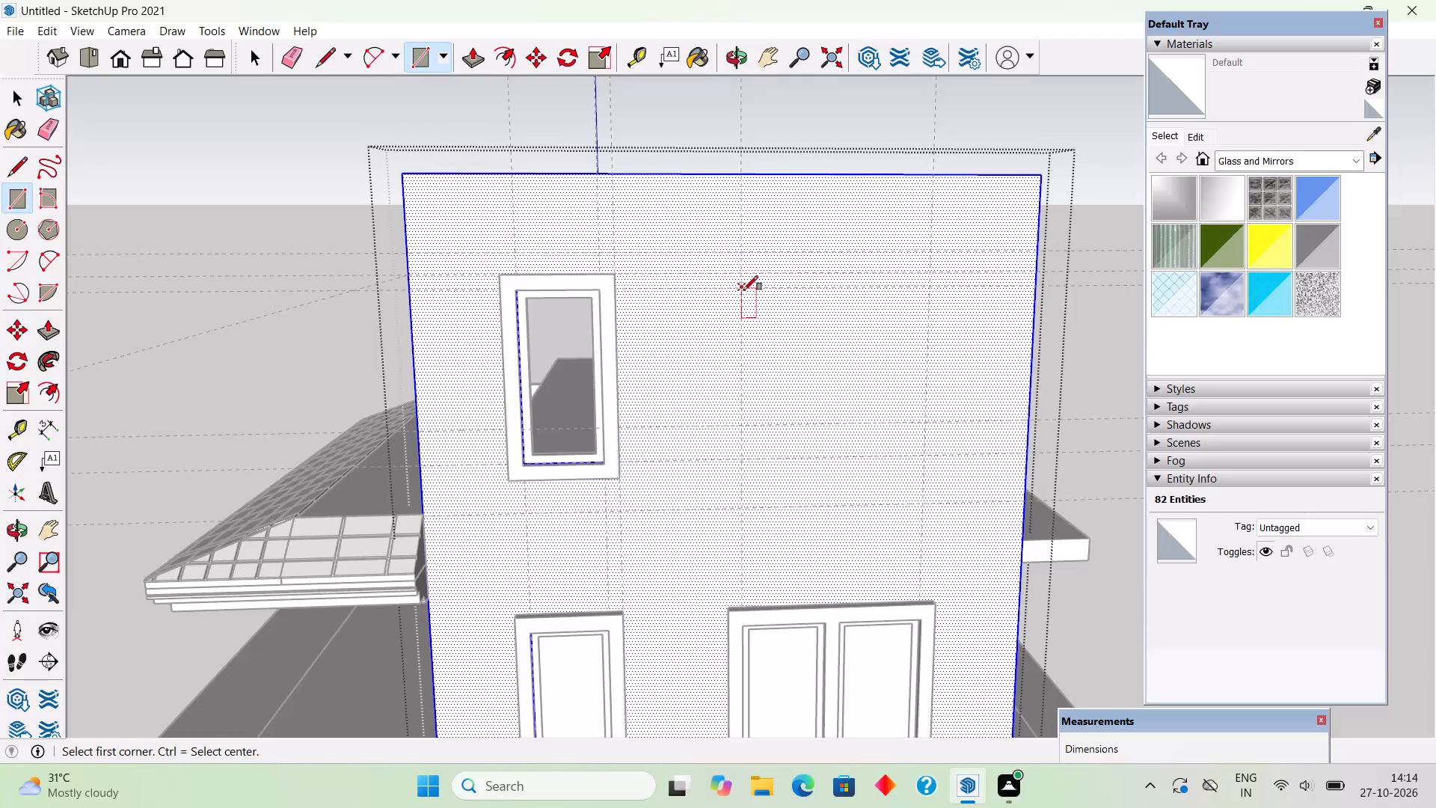
{"action": "left_click", "coordinate": [929, 455]}
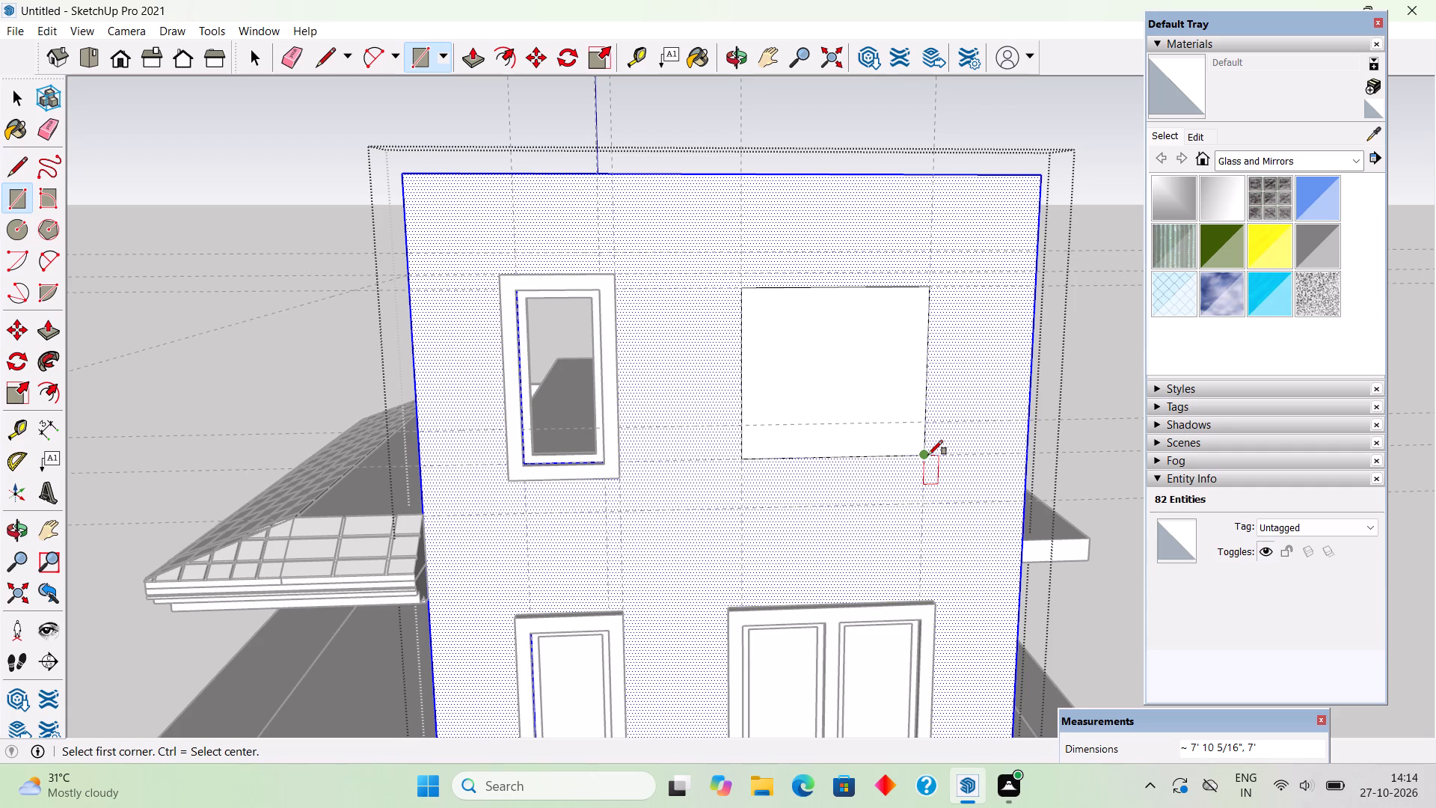
{"action": "key", "text": "space"}
Place a vertical guide at the wide upper rectangle's centre, plus one guide 3.5" to each side of it.
{"action": "key", "text": "t"}
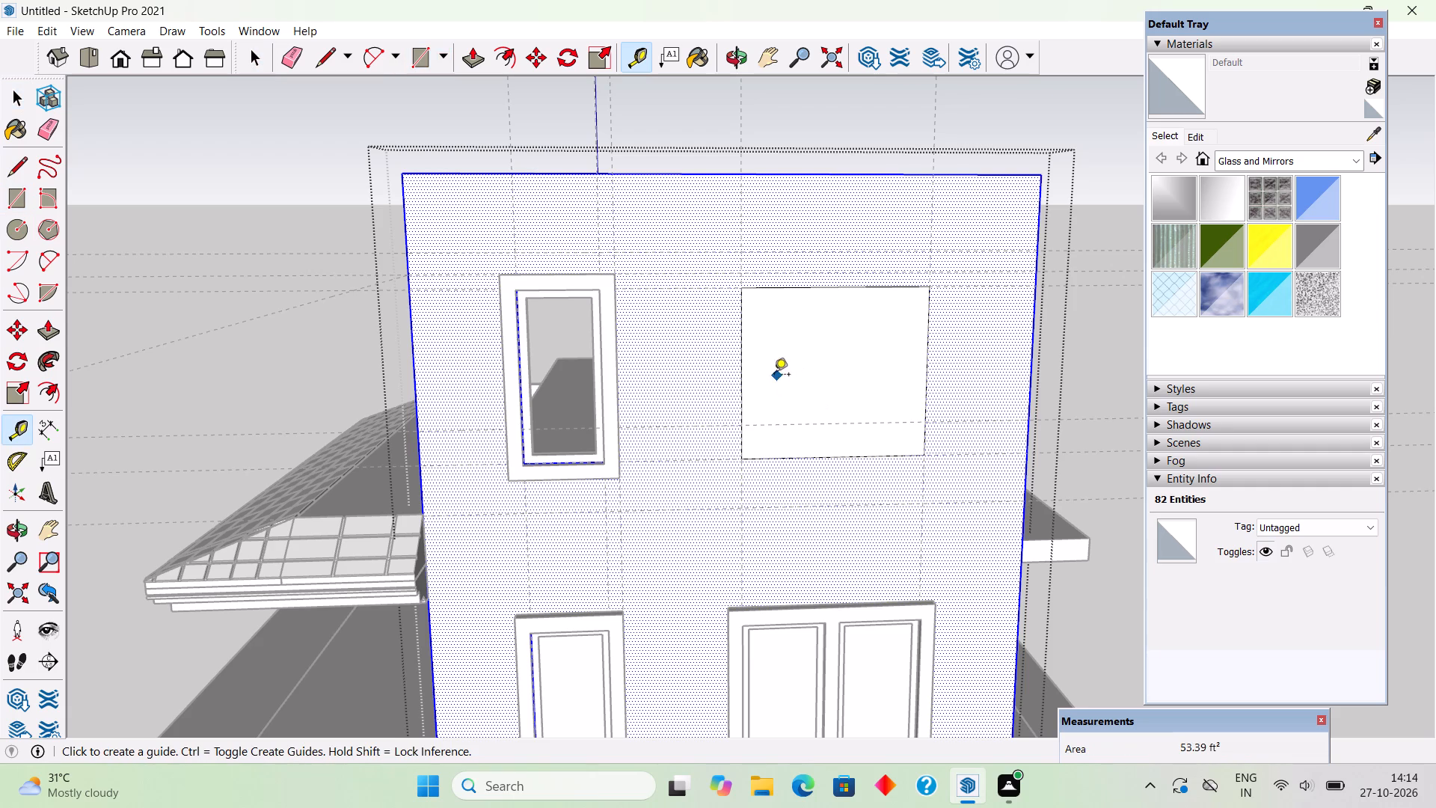
{"action": "left_click", "coordinate": [743, 400]}
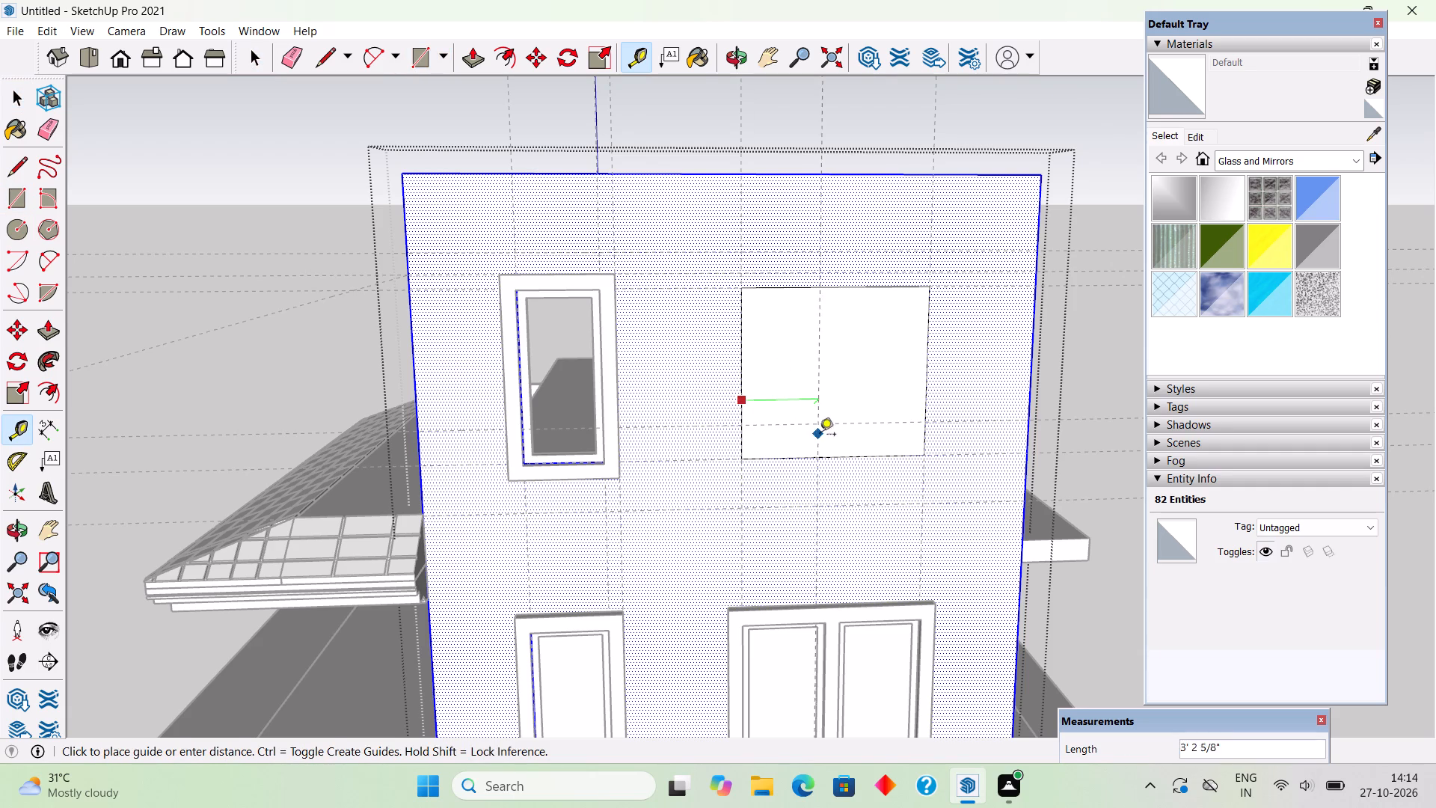
{"action": "left_click", "coordinate": [840, 456]}
{"action": "left_click", "coordinate": [832, 384]}
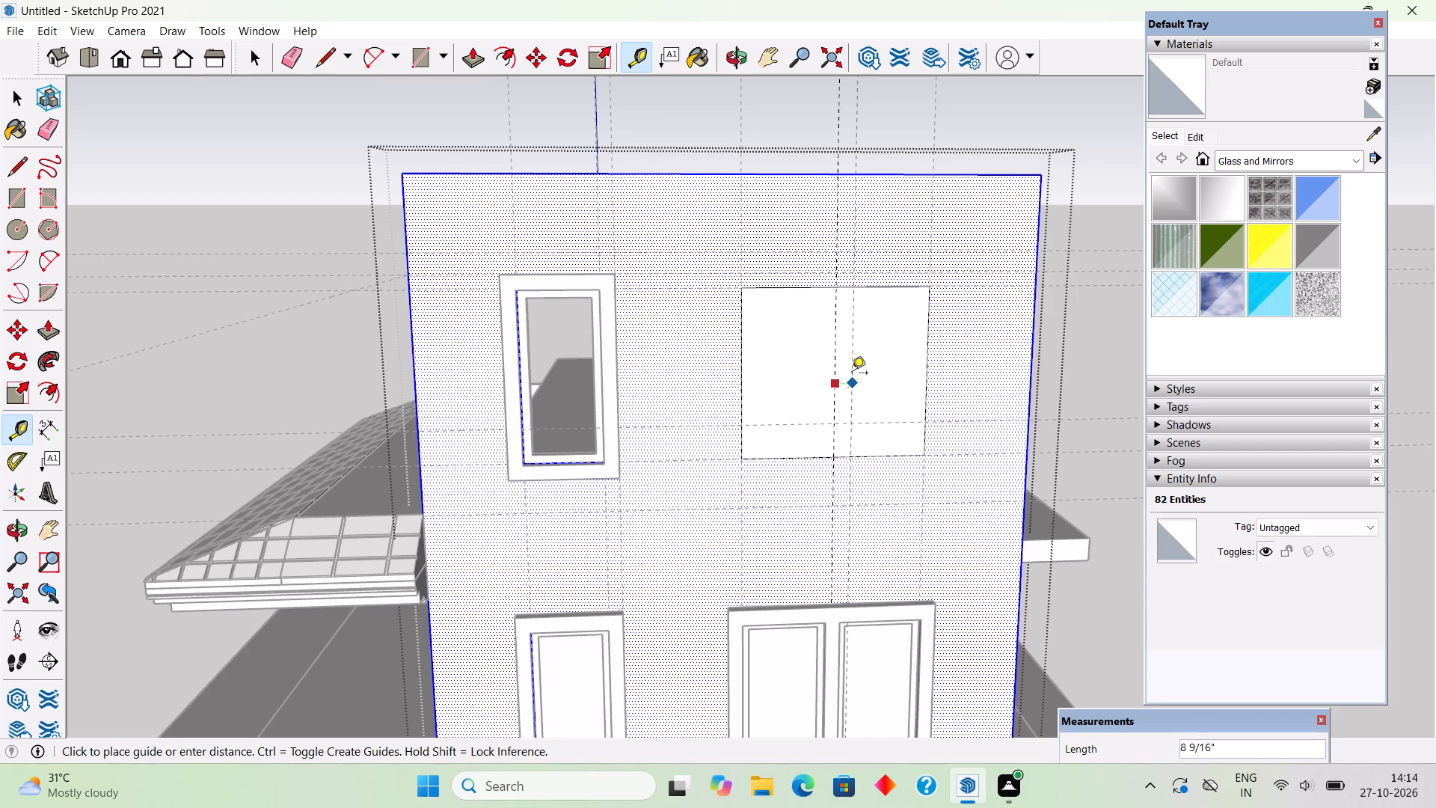
{"action": "type", "text": "3.5\""}
{"action": "key", "text": "Return"}
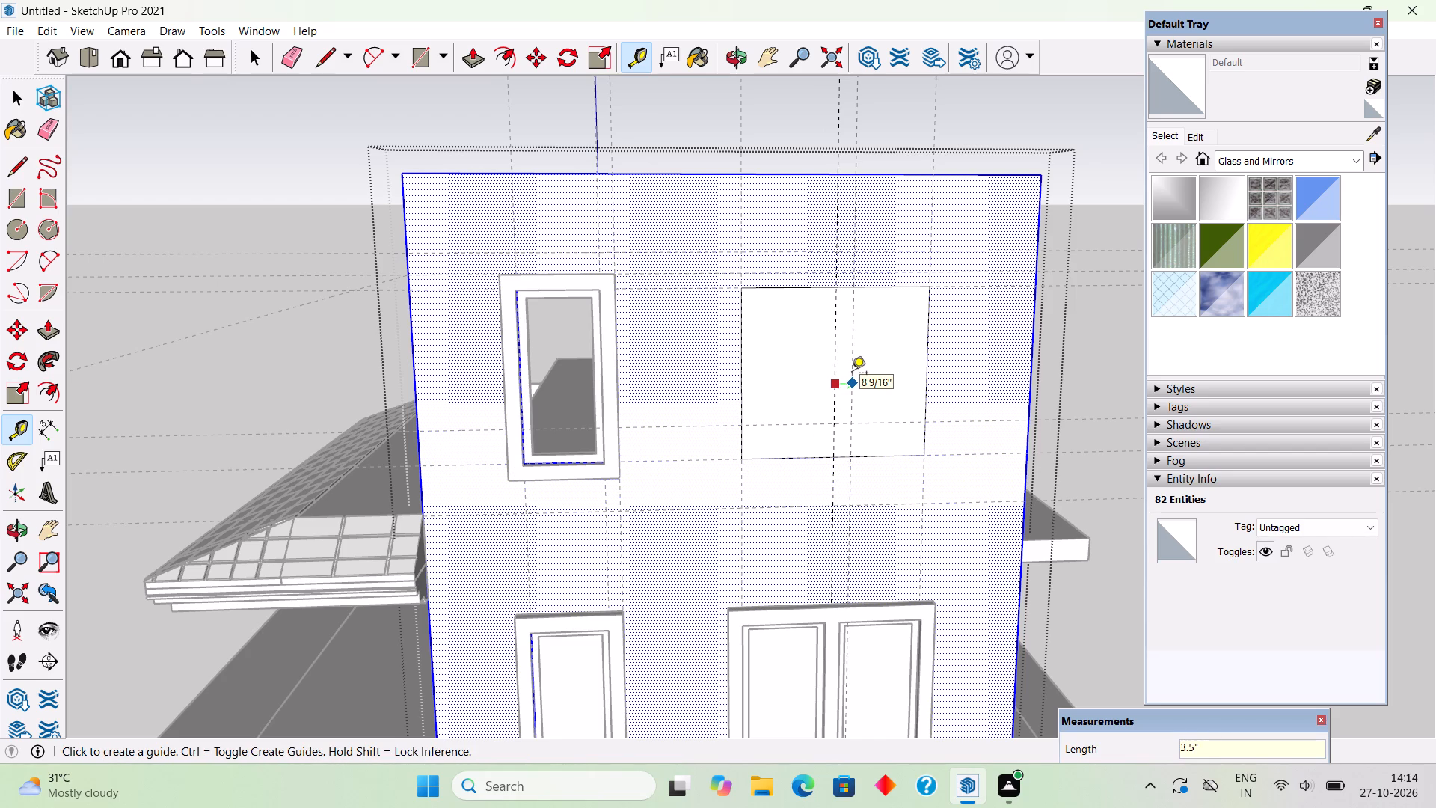
{"action": "scroll", "coordinate": [852, 374], "scroll_direction": "up", "scroll_amount": 4}
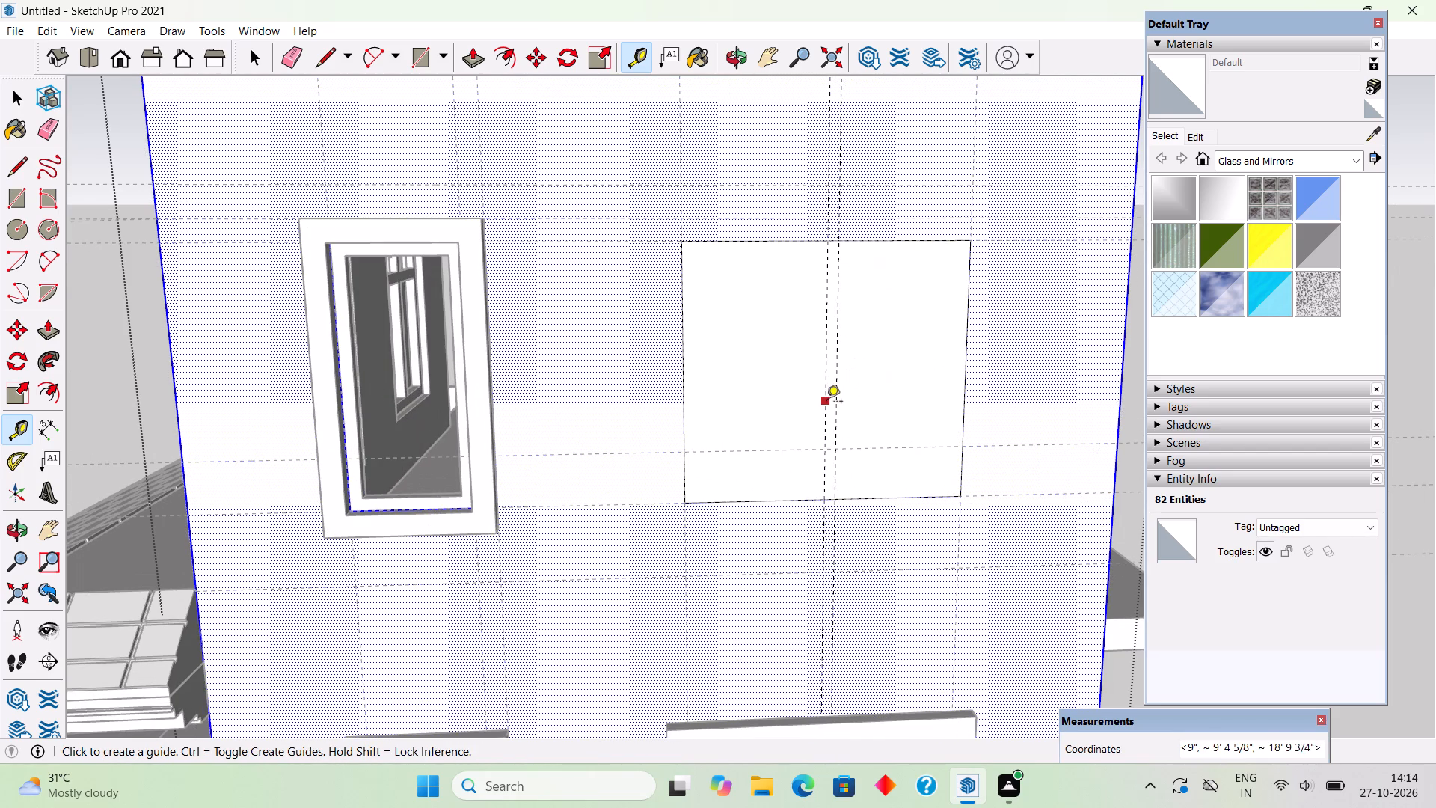
{"action": "left_click", "coordinate": [826, 403]}
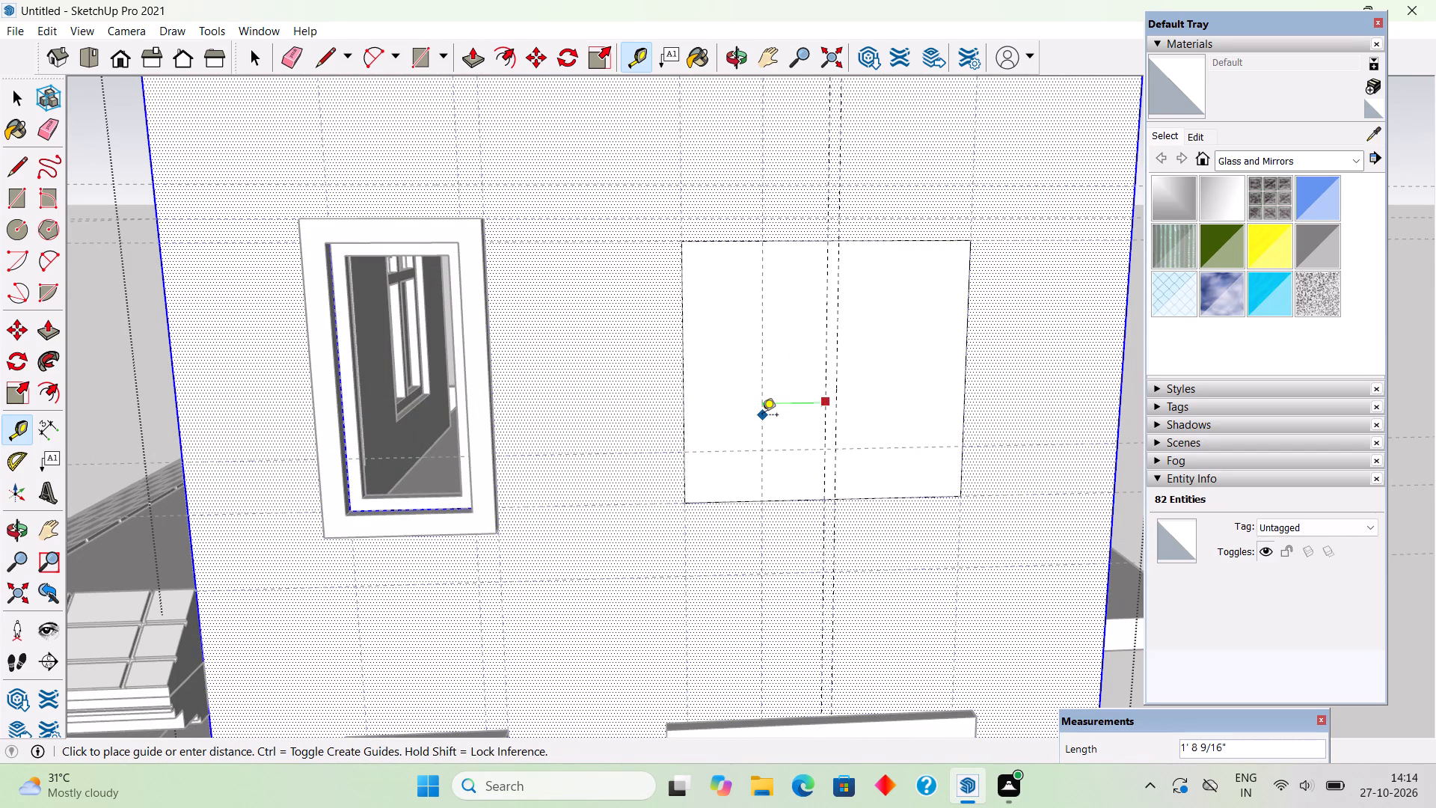
{"action": "key", "text": "period"}
{"action": "key", "text": "BackSpace"}
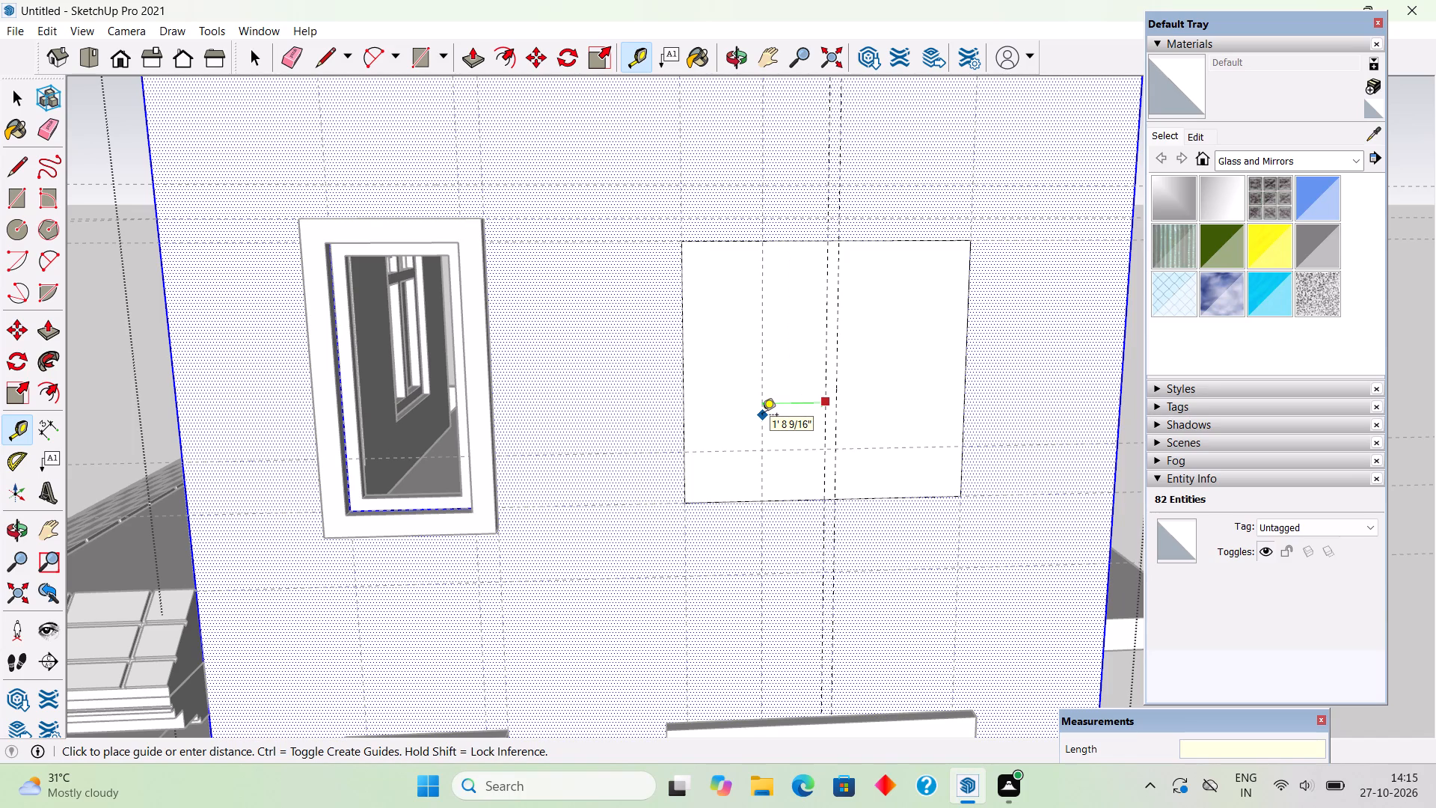
{"action": "type", "text": "3.5\""}
{"action": "key", "text": "Return"}
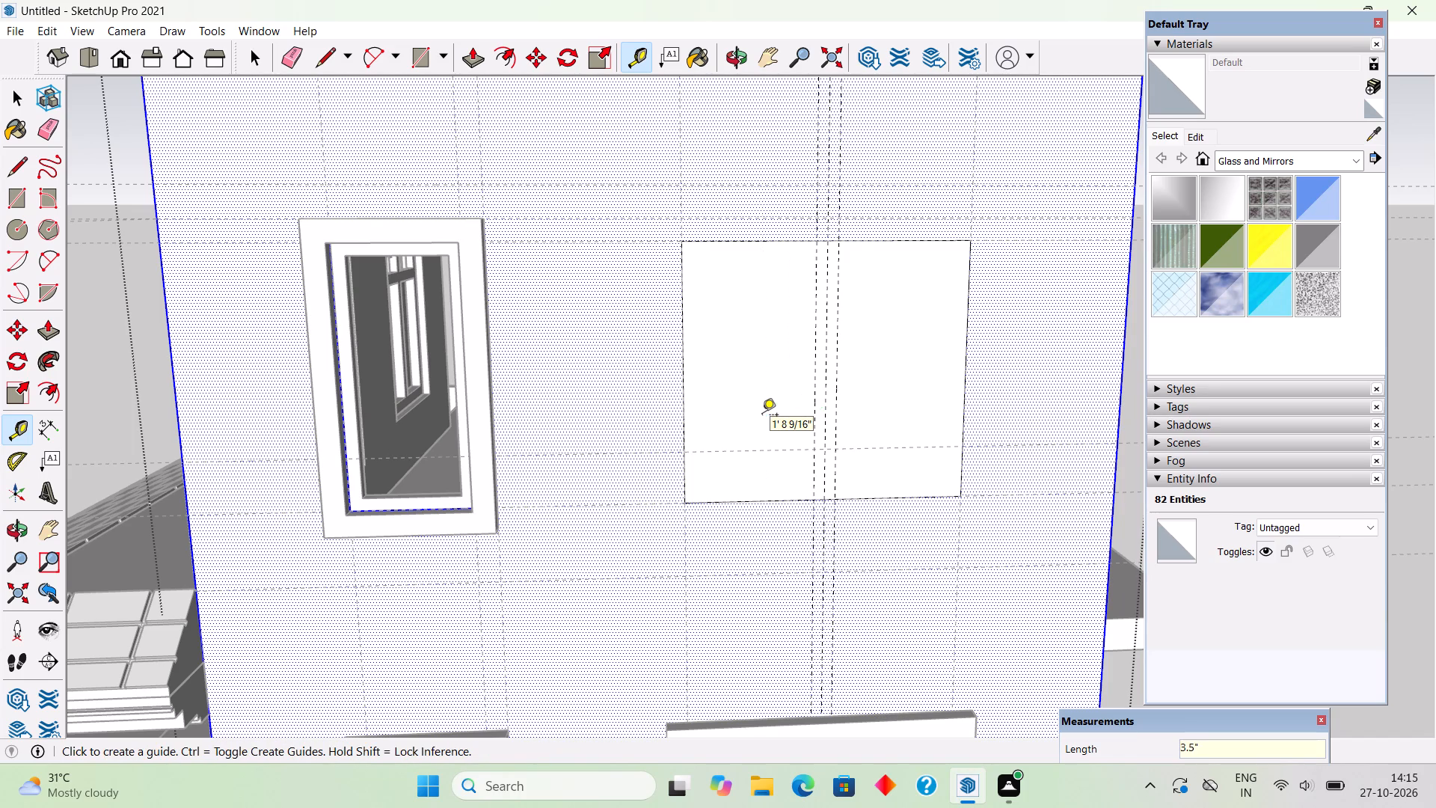
{"action": "key", "text": "space"}
Draw two 7' vertical lines across the wide upper rectangle along the guides on either side of its centre.
{"action": "key", "text": "l"}
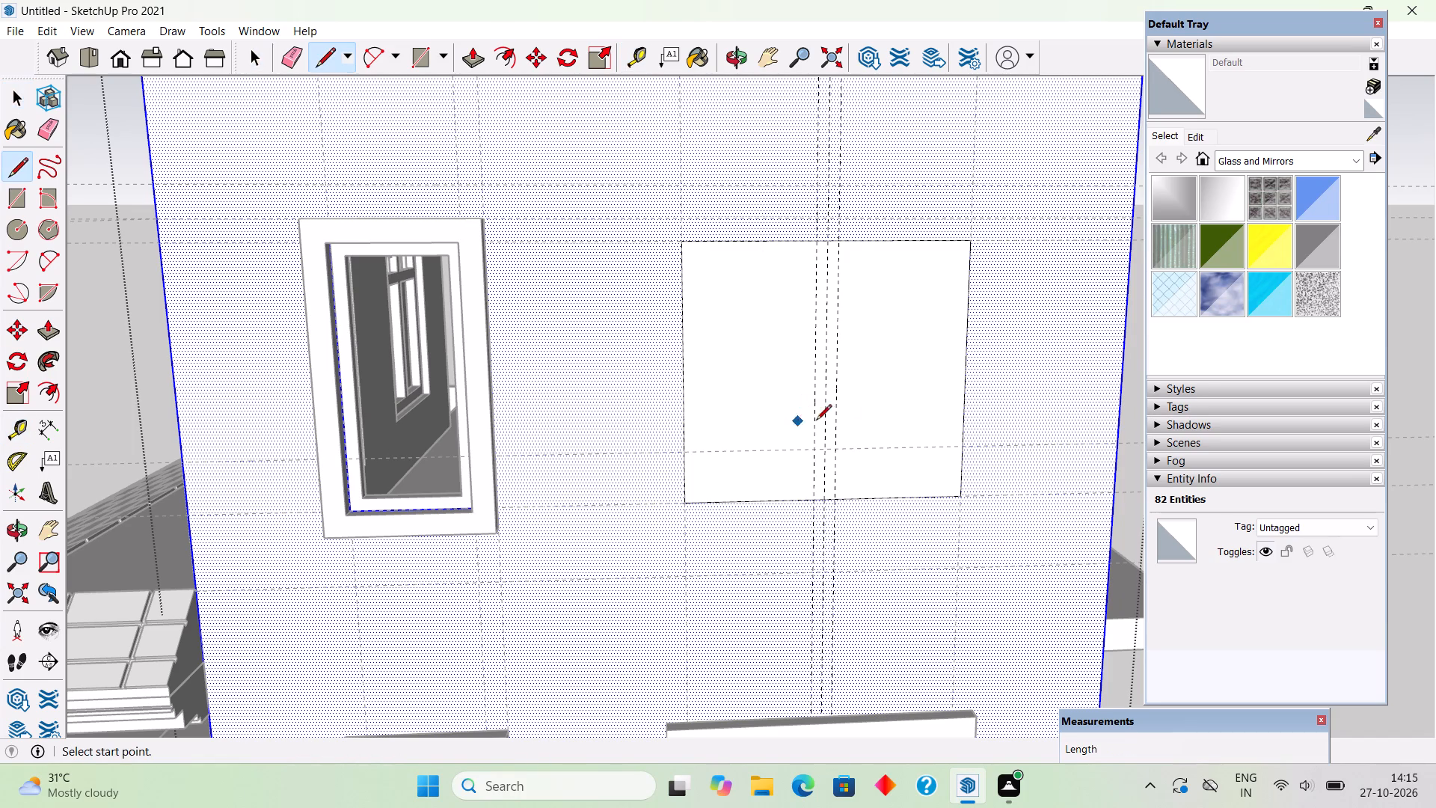
{"action": "left_click", "coordinate": [815, 246]}
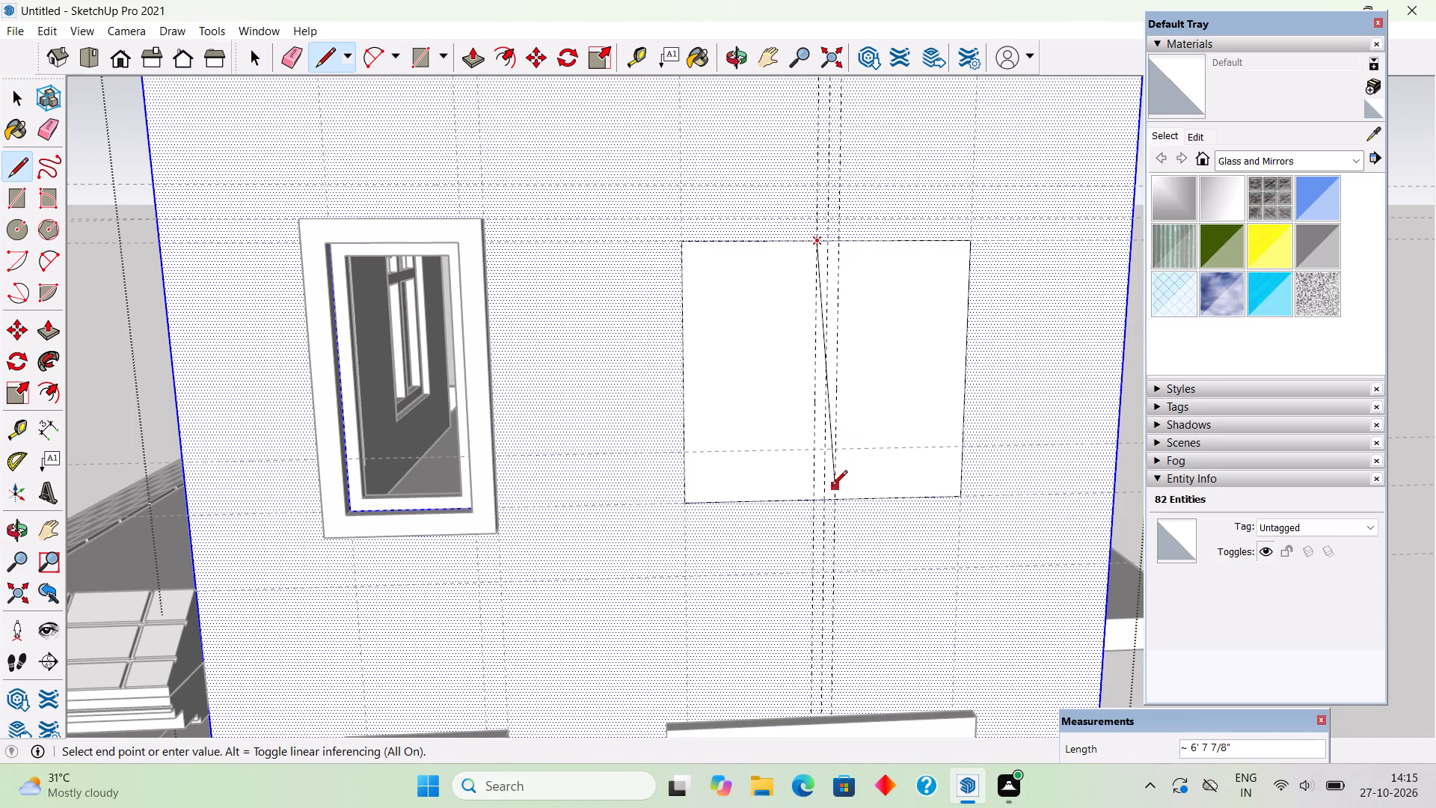
{"action": "left_click", "coordinate": [814, 506]}
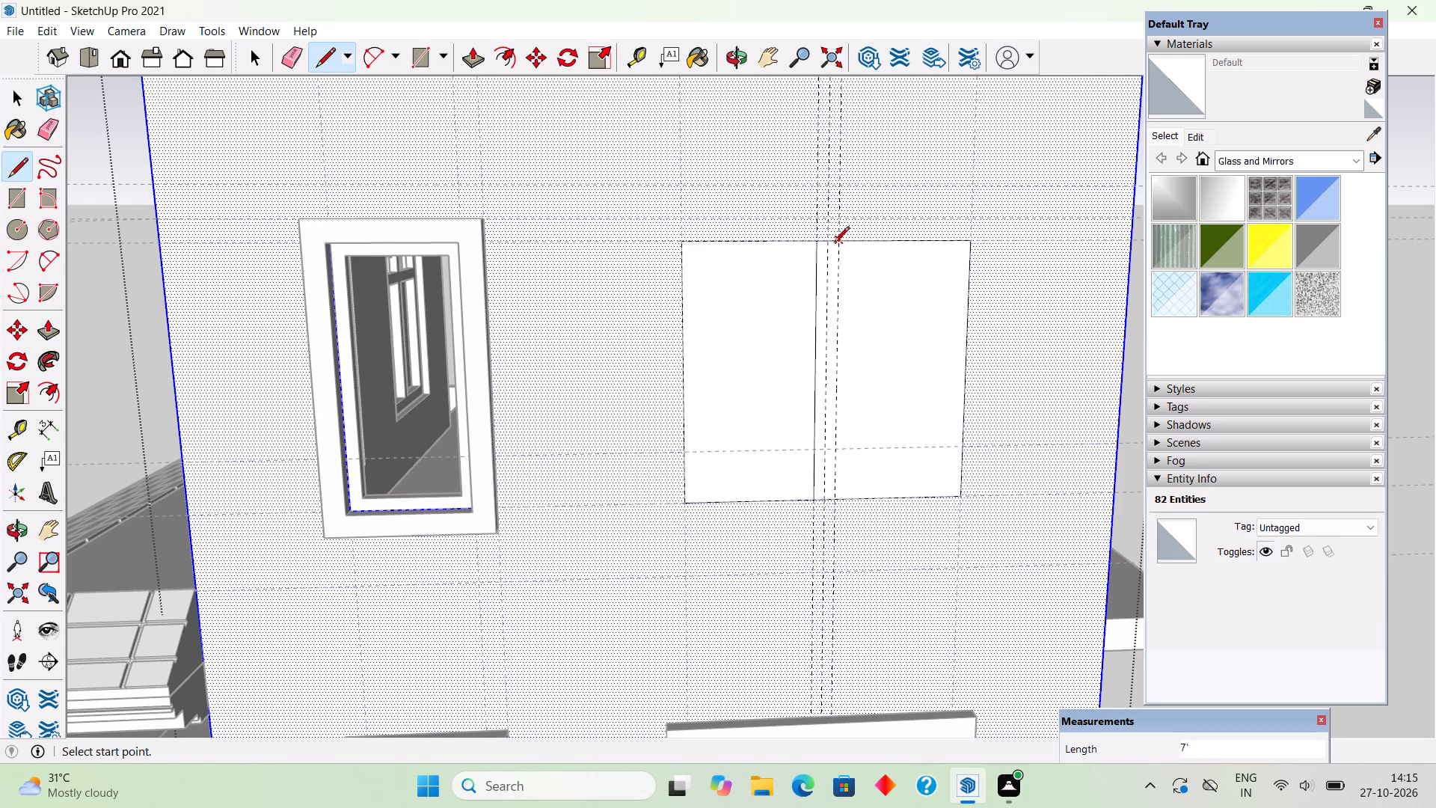
{"action": "left_click", "coordinate": [834, 243]}
{"action": "left_click", "coordinate": [839, 498]}
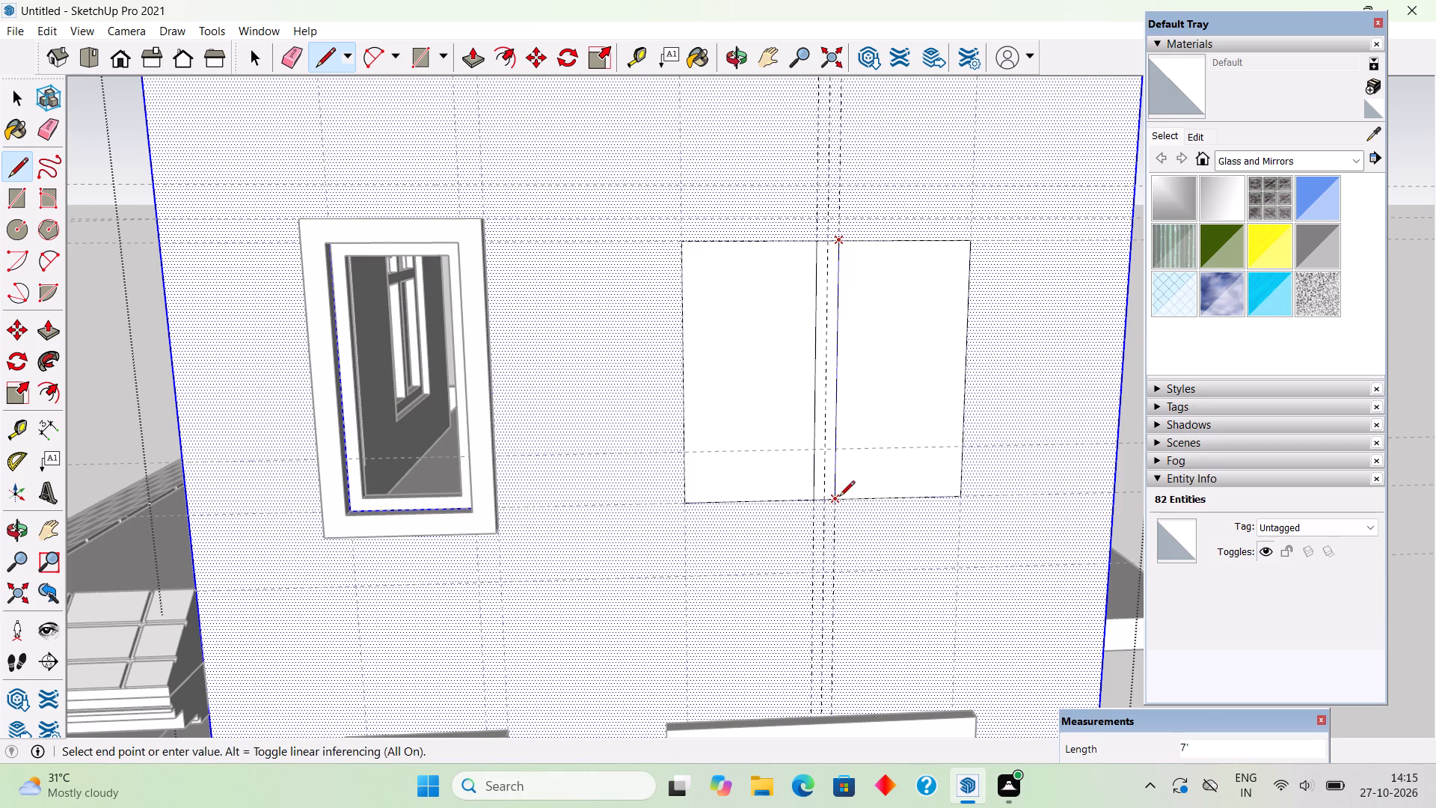
{"action": "key", "text": "space"}
Delete the short bottom and top edges between the two vertical lines so the mullion strip joins the wall face.
{"action": "left_click", "coordinate": [827, 498]}
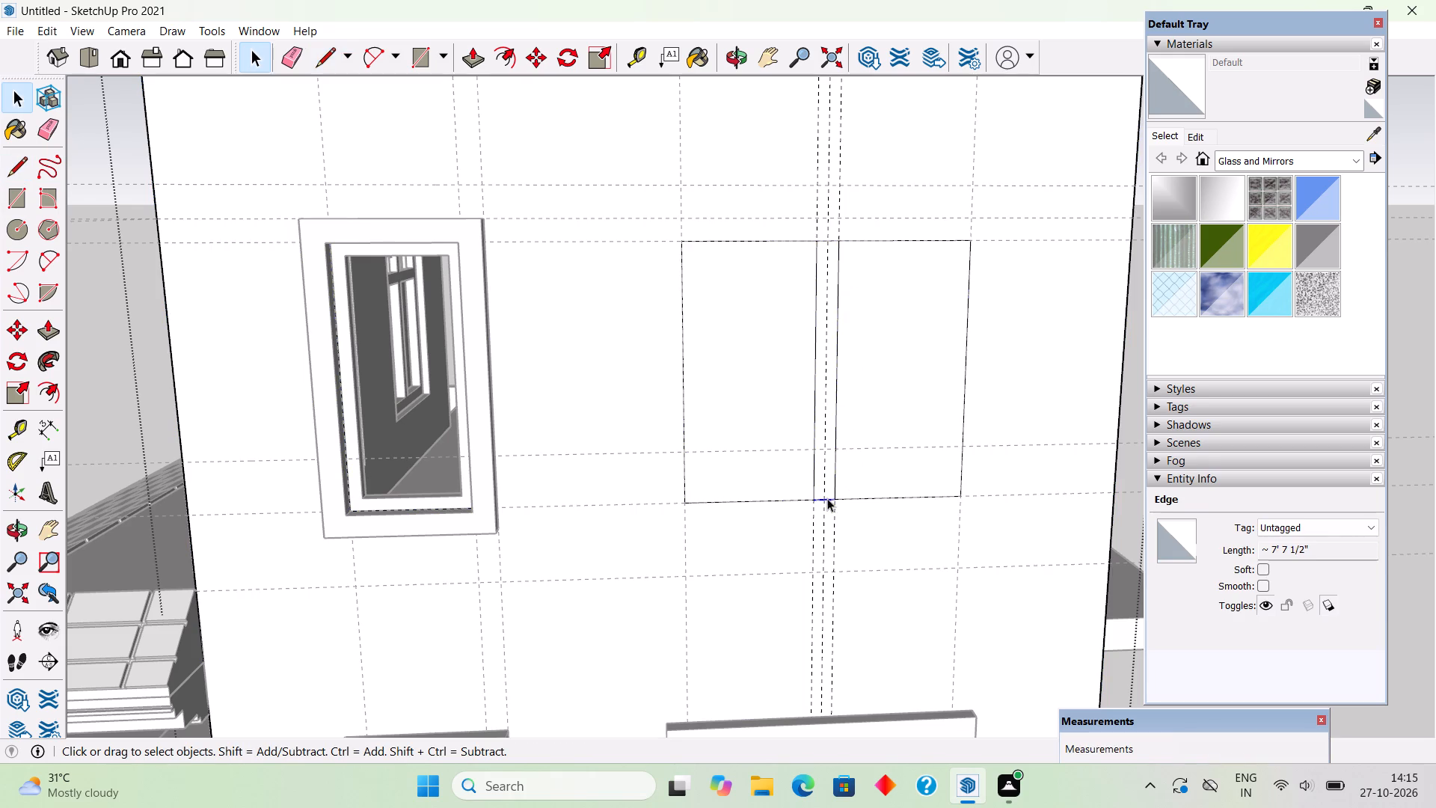
{"action": "key", "text": "Delete"}
{"action": "left_click", "coordinate": [822, 239]}
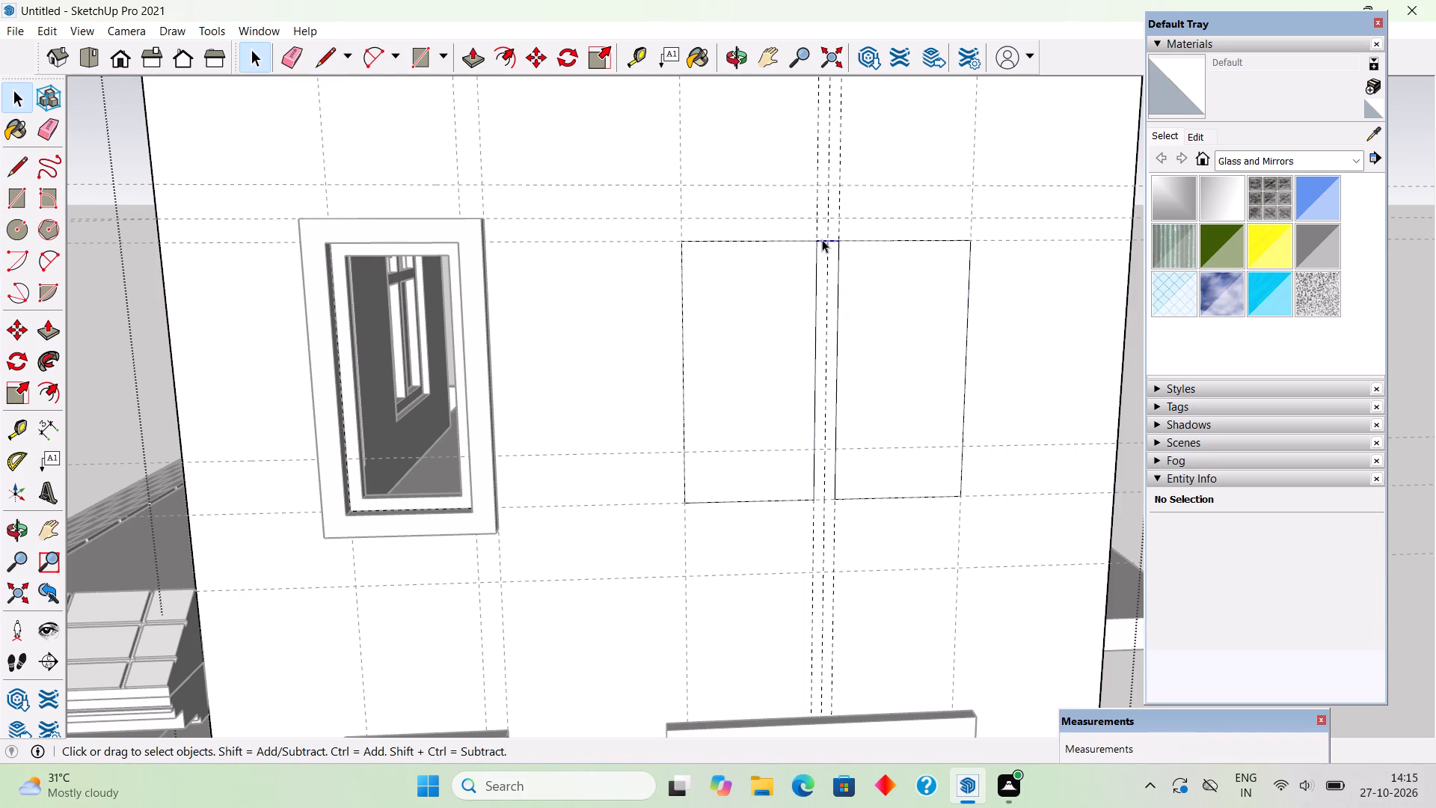
{"action": "key", "text": "Delete"}
Push both pane faces of the wide upper window 9" through the side wall to cut the openings.
{"action": "left_click", "coordinate": [900, 343]}
{"action": "key", "text": "p"}
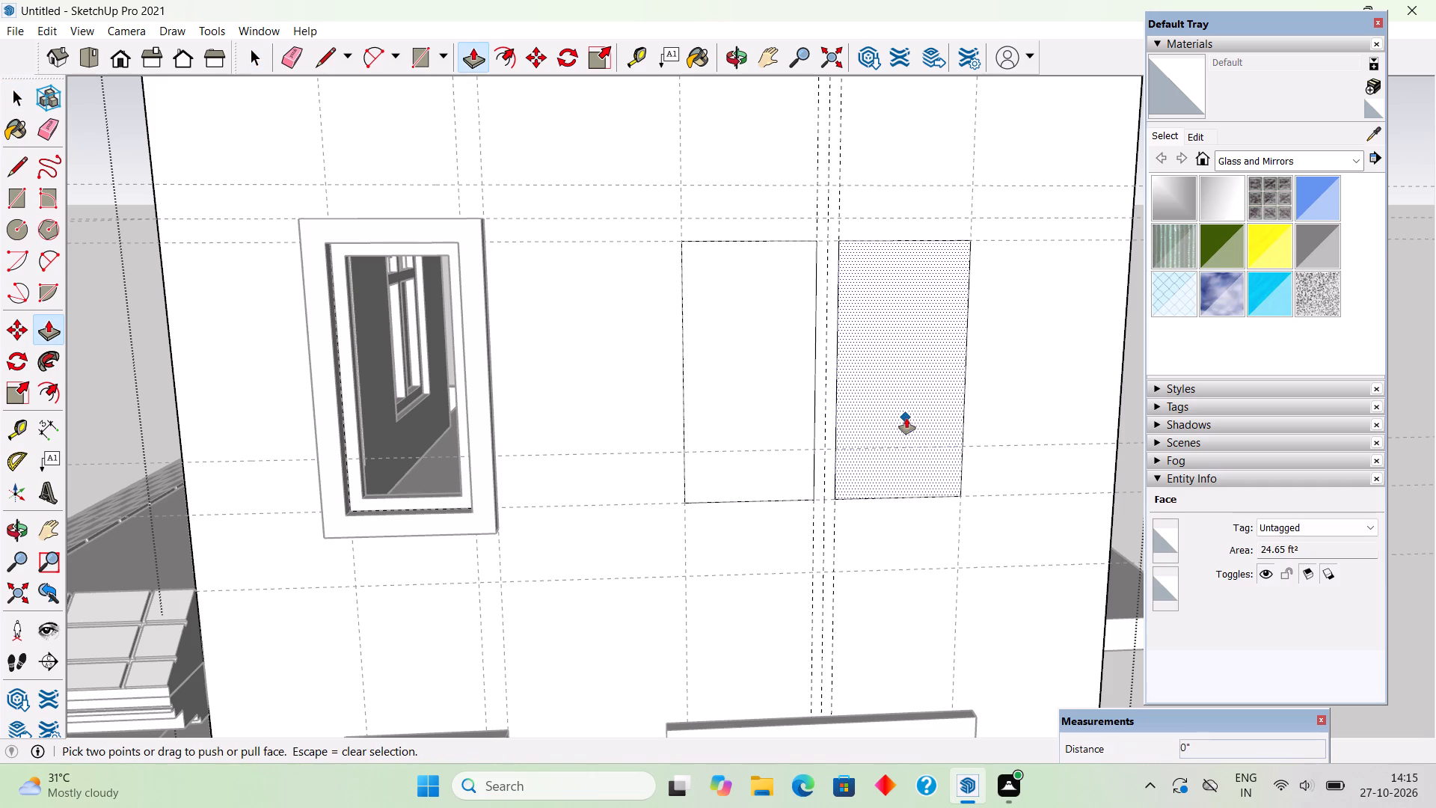
{"action": "left_click_drag", "start_coordinate": [906, 418], "coordinate": [879, 330]}
{"action": "left_click_drag", "start_coordinate": [764, 432], "coordinate": [749, 364]}
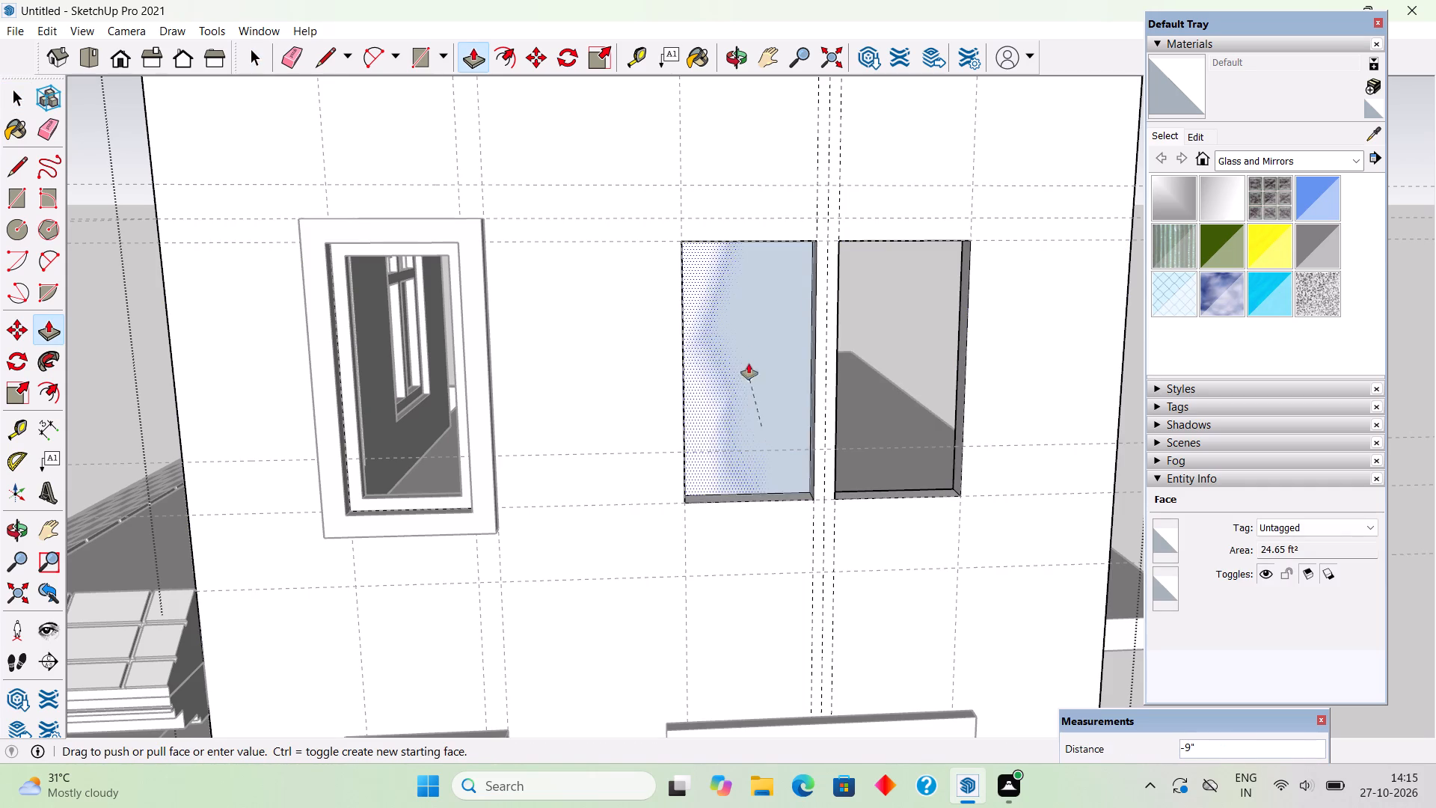
Finish pushing the wide upper window's remaining pane face 9" through the side wall and close the wall group.
{"action": "left_click_drag", "start_coordinate": [749, 364], "coordinate": [749, 306]}
{"action": "key", "text": "space"}
{"action": "scroll", "coordinate": [789, 419], "scroll_direction": "down", "scroll_amount": 4}
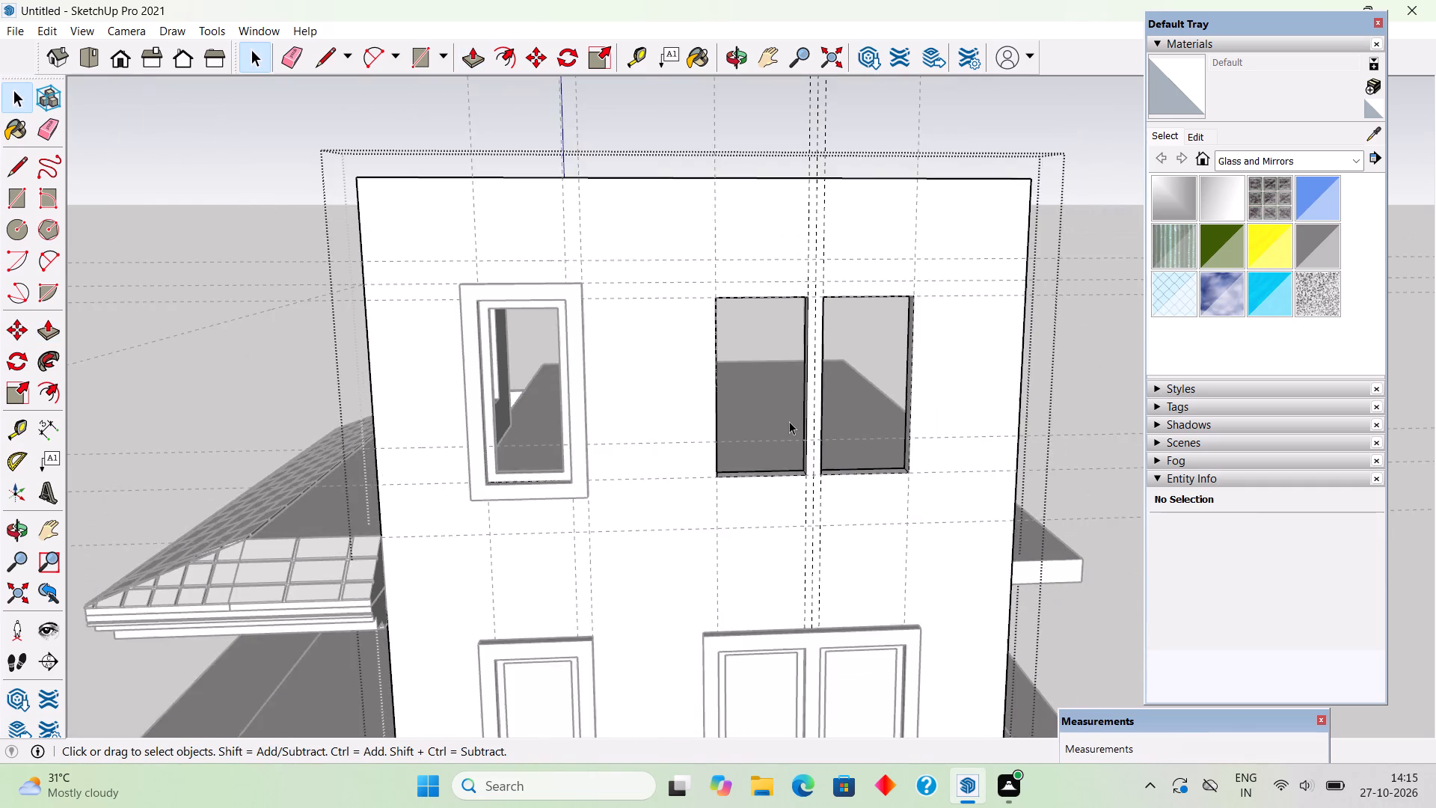
{"action": "scroll", "coordinate": [789, 421], "scroll_direction": "down", "scroll_amount": 4}
{"action": "left_click", "coordinate": [927, 185]}
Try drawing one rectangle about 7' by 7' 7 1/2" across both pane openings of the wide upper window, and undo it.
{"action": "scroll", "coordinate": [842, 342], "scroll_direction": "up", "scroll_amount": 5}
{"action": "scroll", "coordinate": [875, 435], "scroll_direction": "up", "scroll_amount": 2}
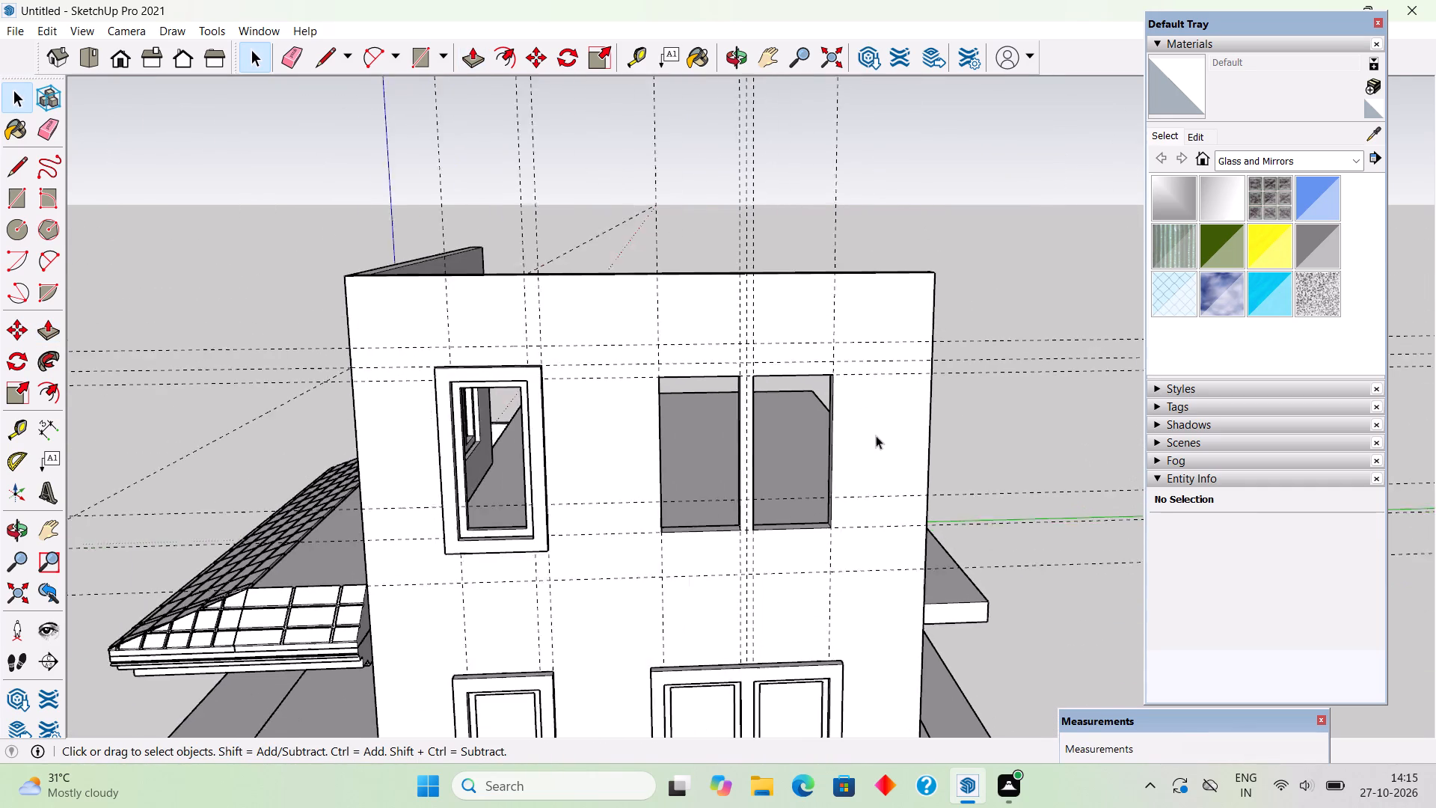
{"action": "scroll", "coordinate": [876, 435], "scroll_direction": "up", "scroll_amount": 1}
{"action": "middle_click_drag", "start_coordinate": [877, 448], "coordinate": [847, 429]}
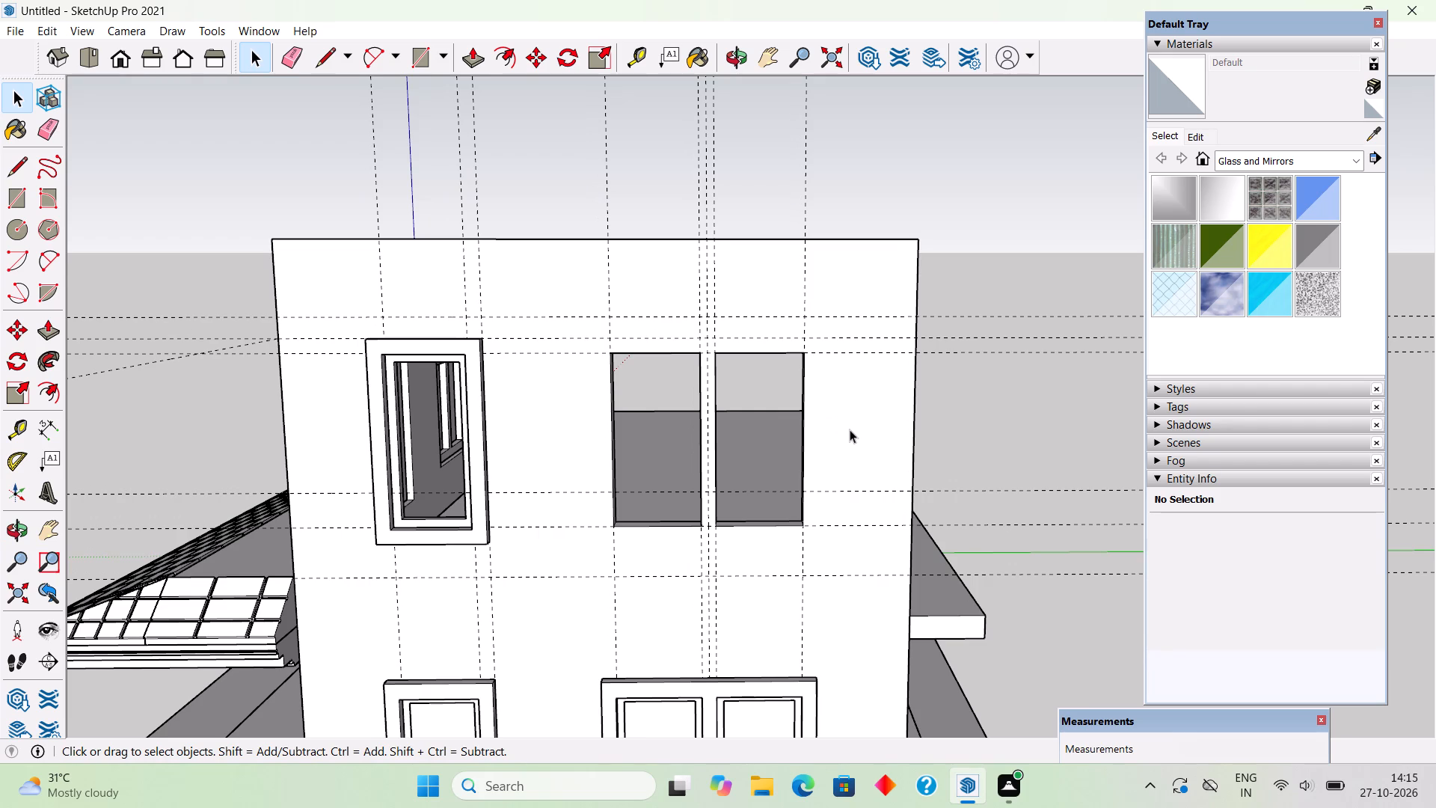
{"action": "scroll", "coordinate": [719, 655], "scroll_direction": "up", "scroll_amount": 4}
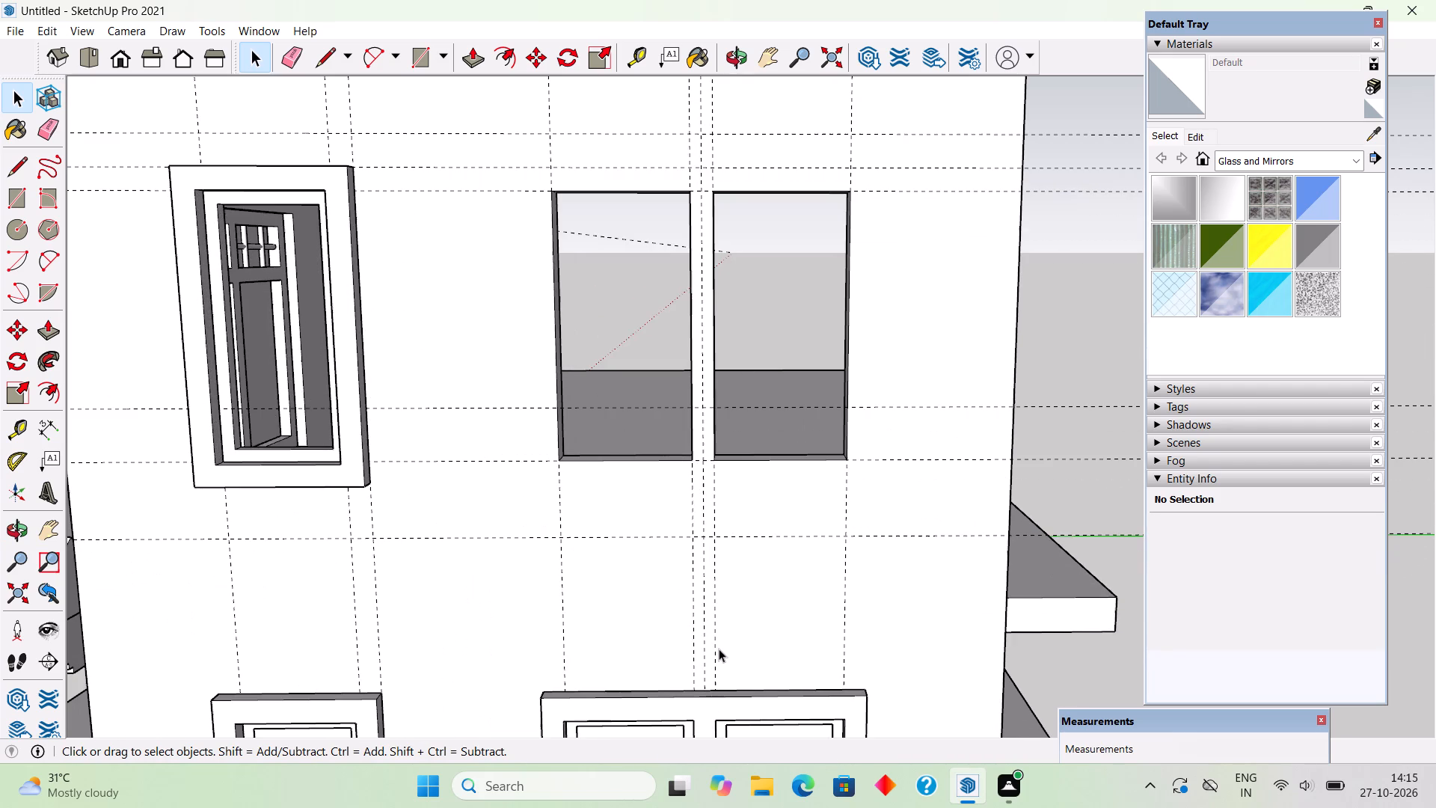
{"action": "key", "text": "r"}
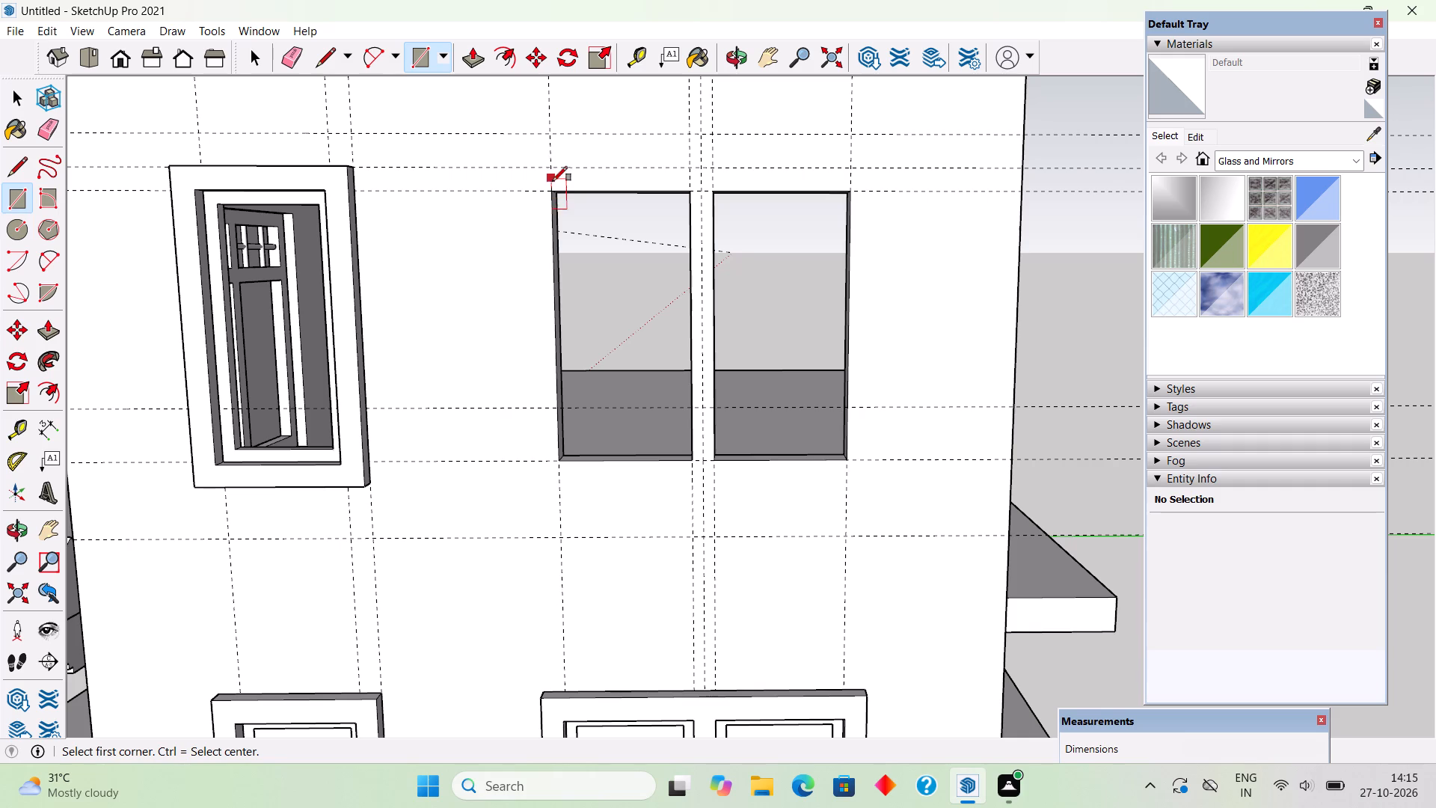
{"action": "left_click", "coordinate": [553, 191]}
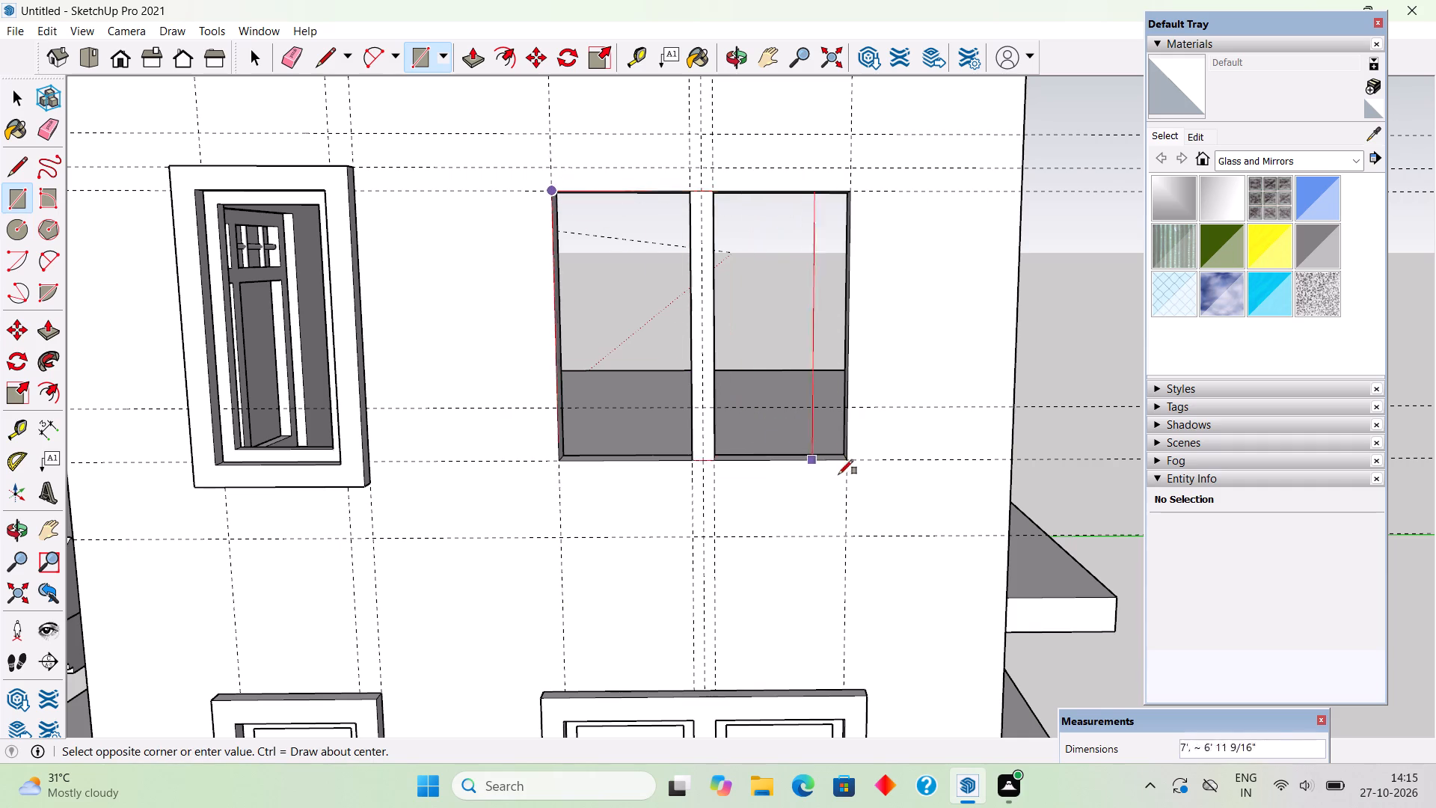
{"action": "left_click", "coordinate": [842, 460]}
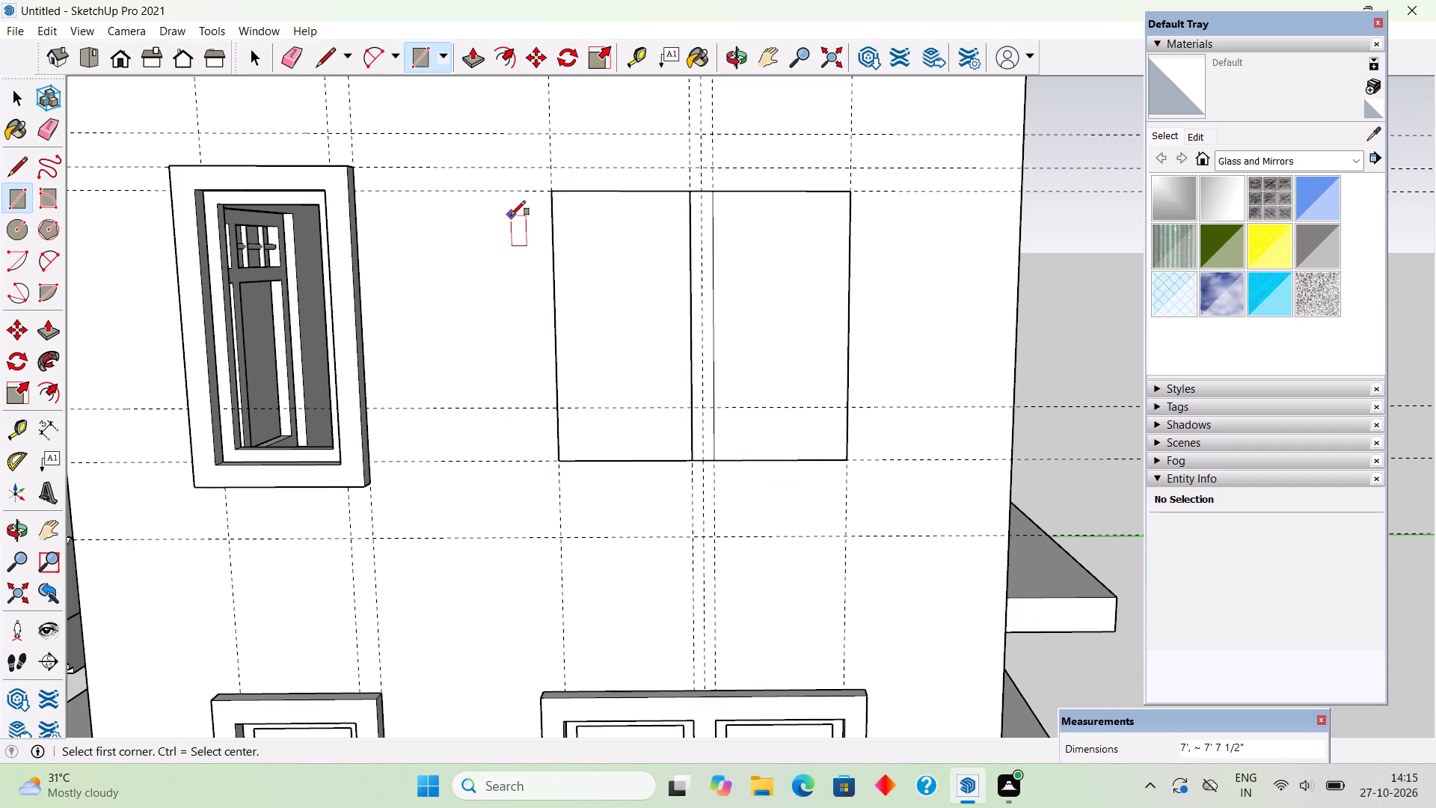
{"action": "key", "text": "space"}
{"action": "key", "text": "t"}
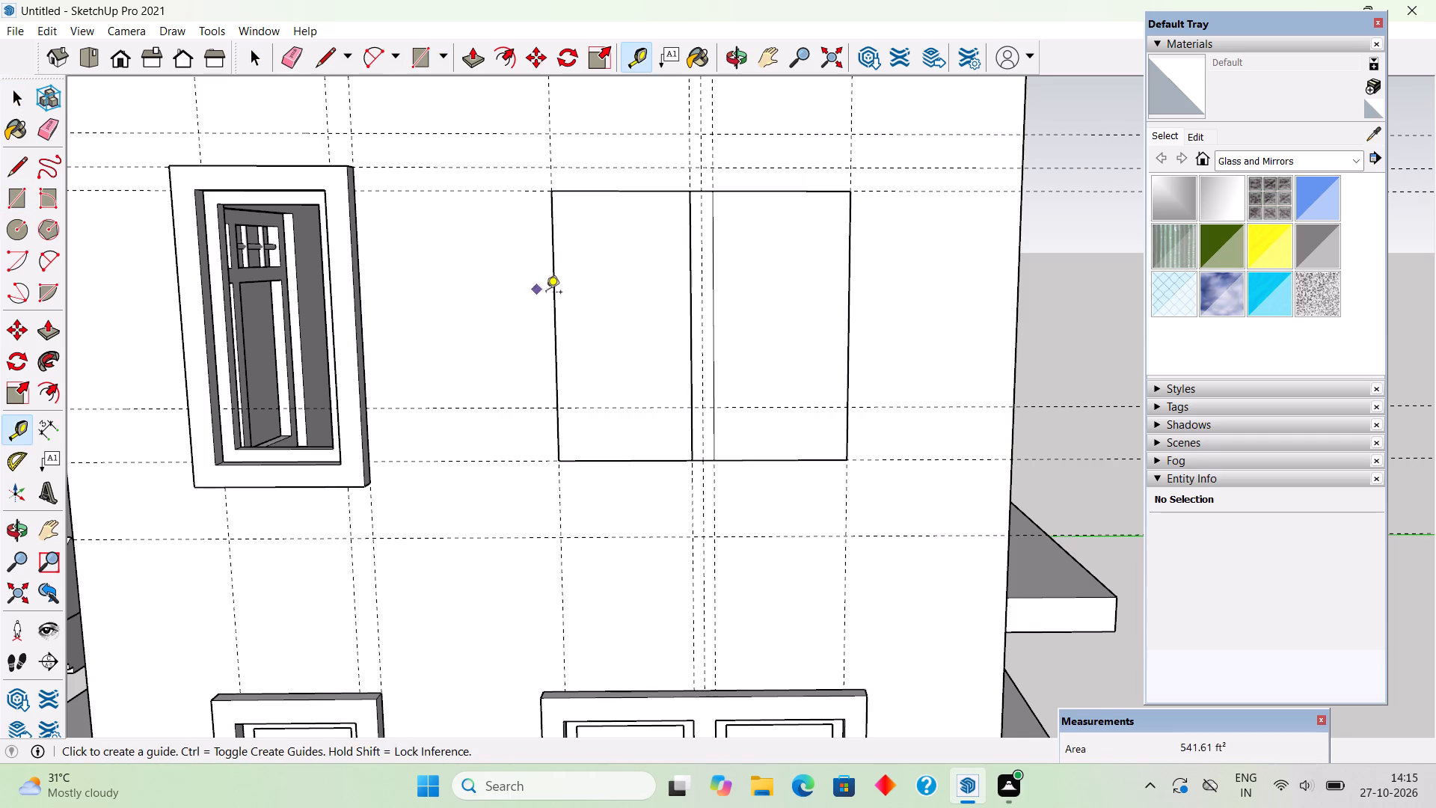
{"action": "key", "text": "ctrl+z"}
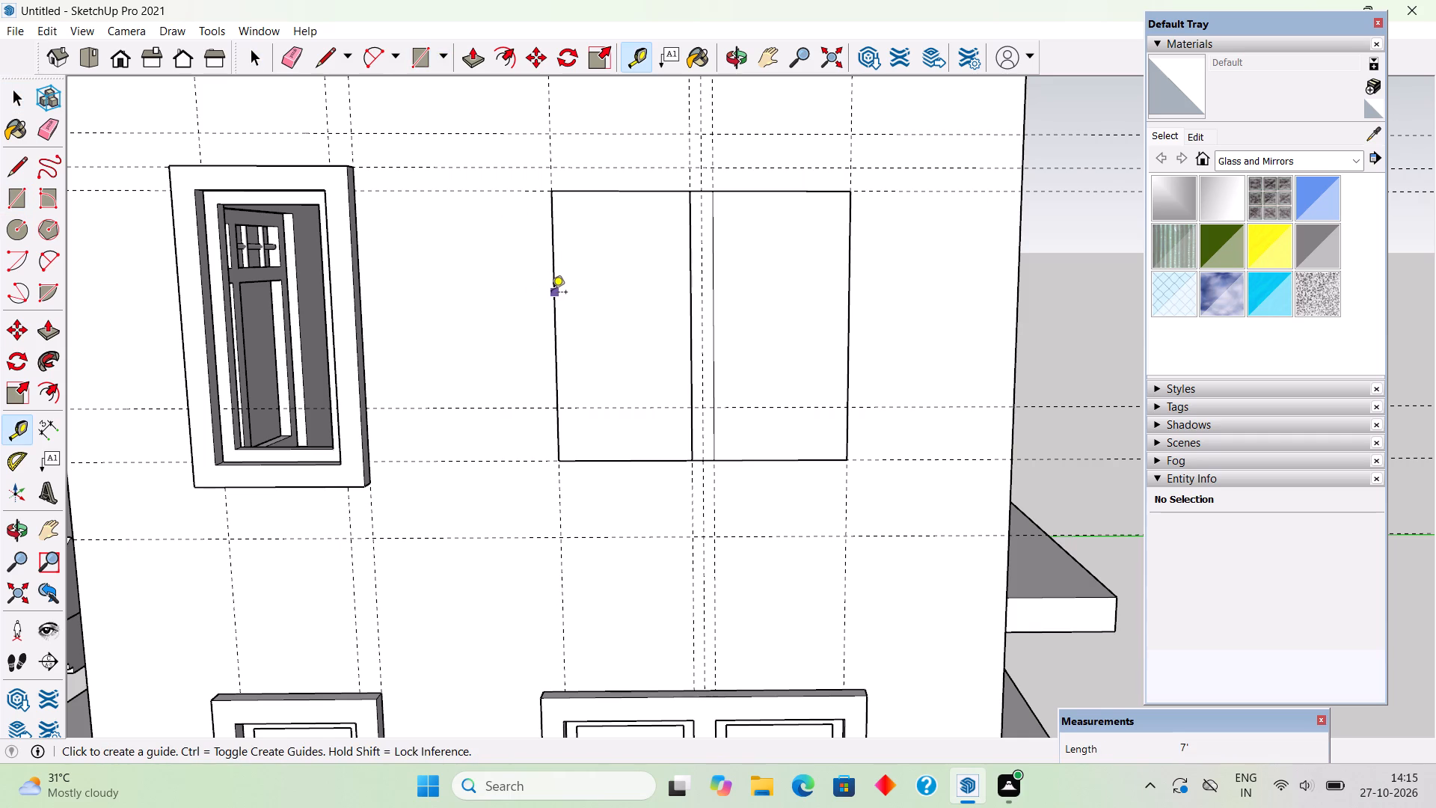
Place guides 7" outside the two outer side edges and the bottom edge of the wide upper window opening.
{"action": "left_click", "coordinate": [552, 280]}
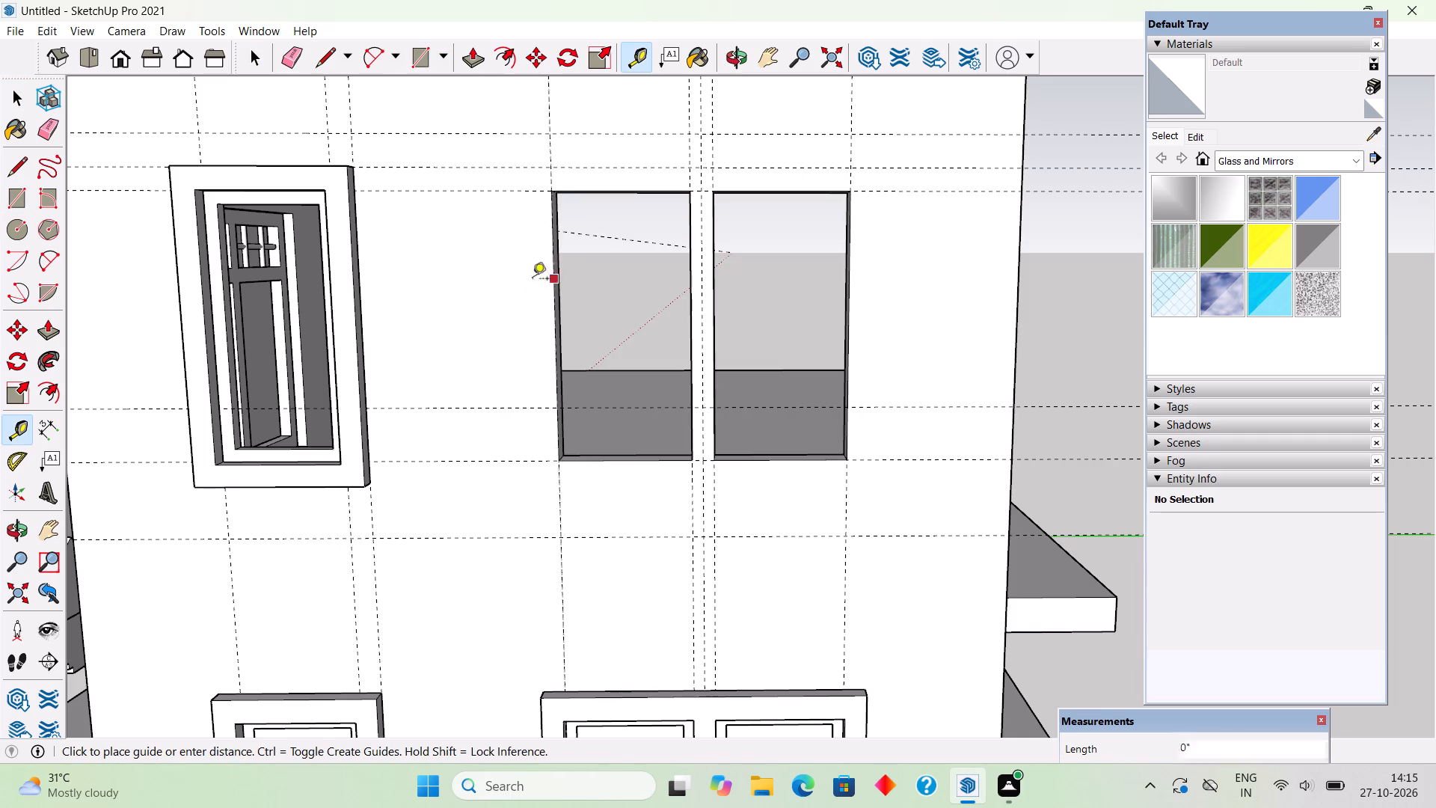
{"action": "type", "text": "7\""}
{"action": "key", "text": "Return"}
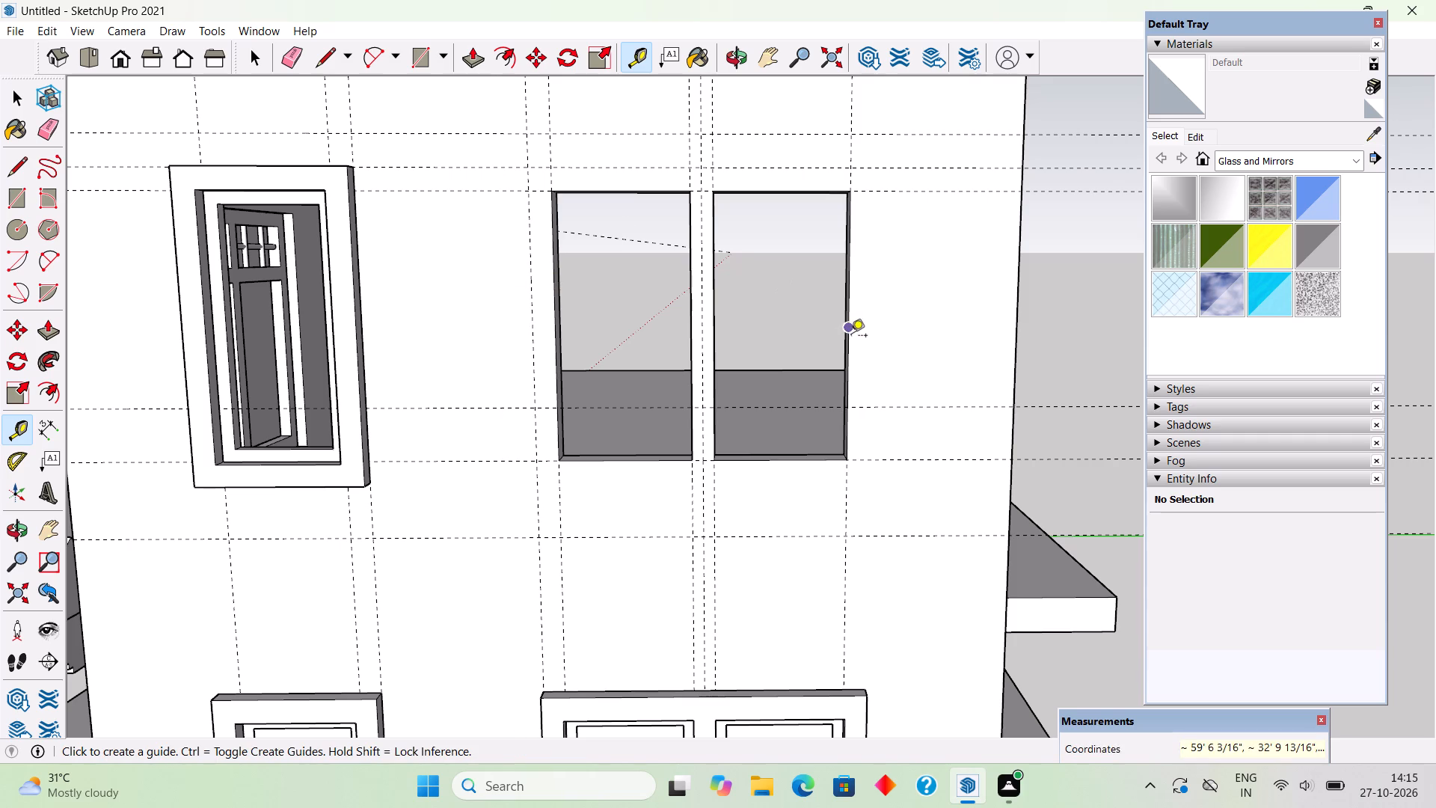
{"action": "left_click", "coordinate": [852, 352]}
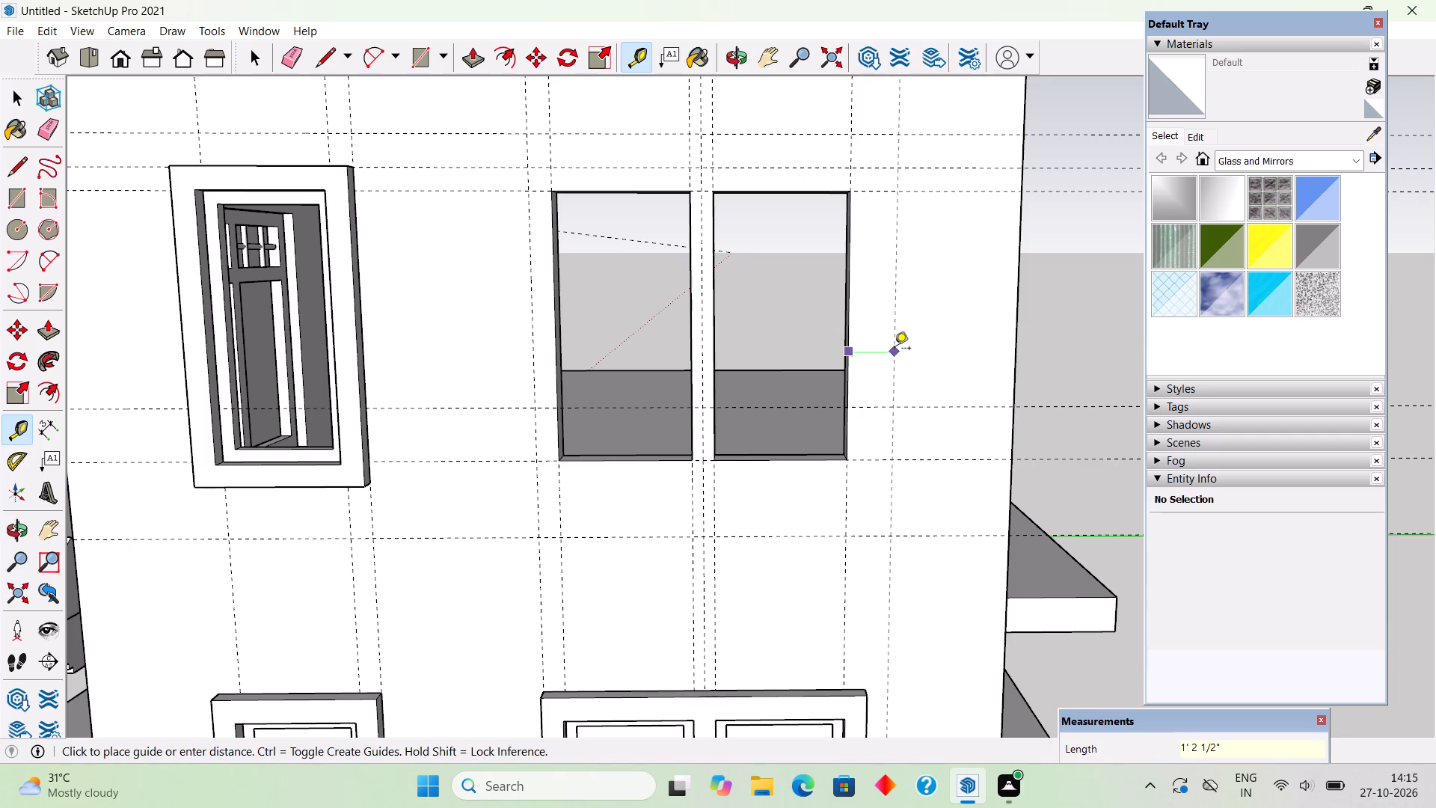
{"action": "type", "text": "7\""}
{"action": "key", "text": "Return"}
{"action": "key", "text": "space"}
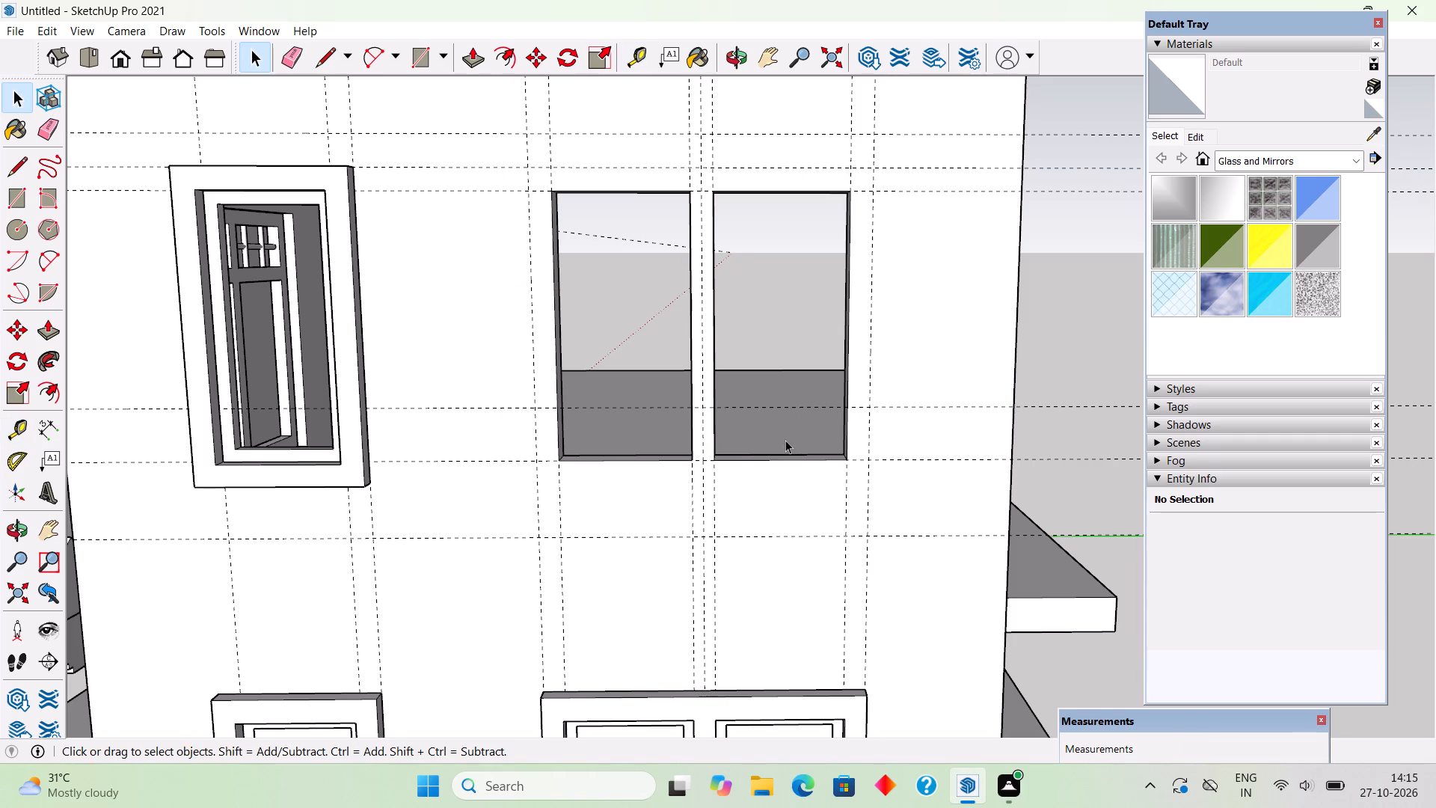
{"action": "key", "text": "t"}
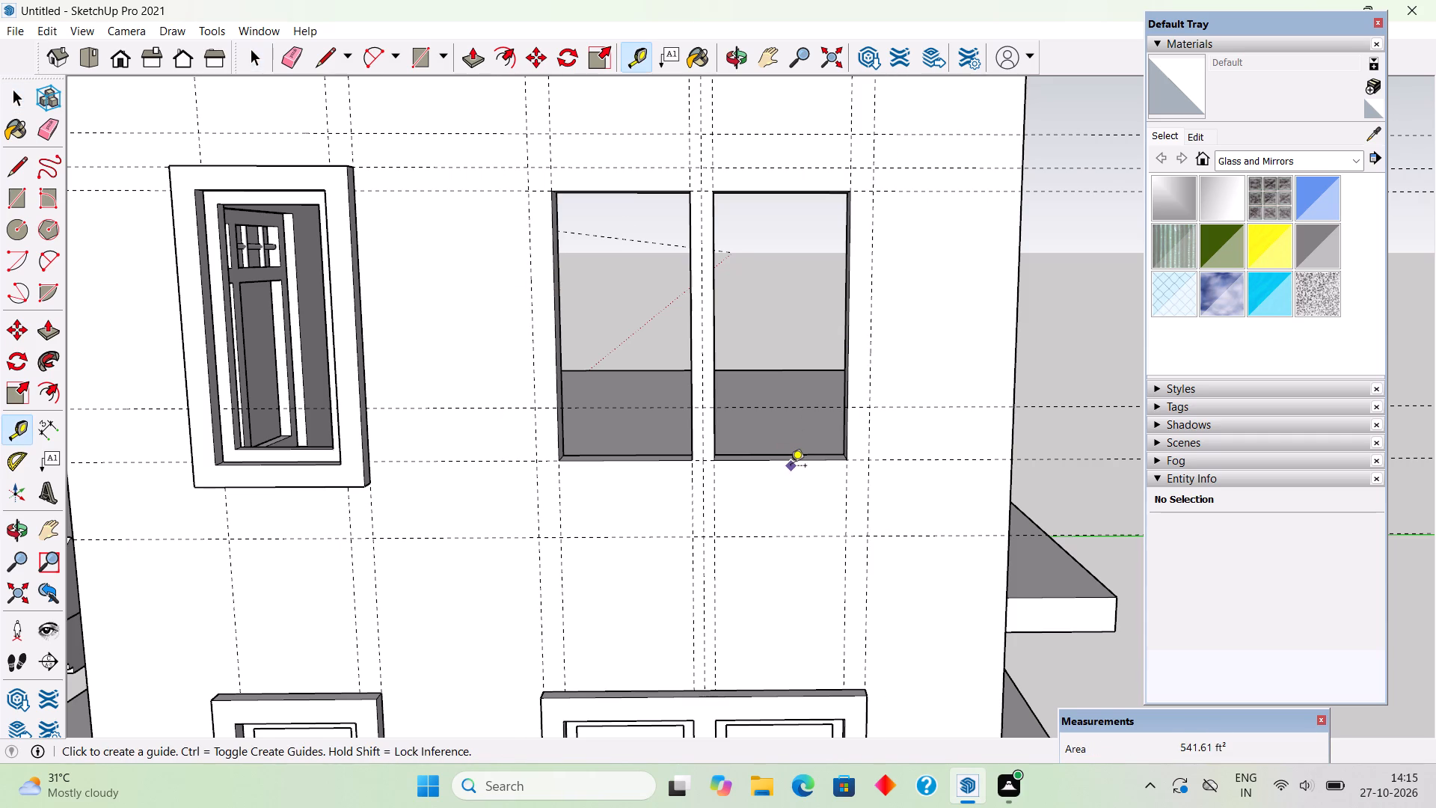
{"action": "left_click", "coordinate": [803, 464]}
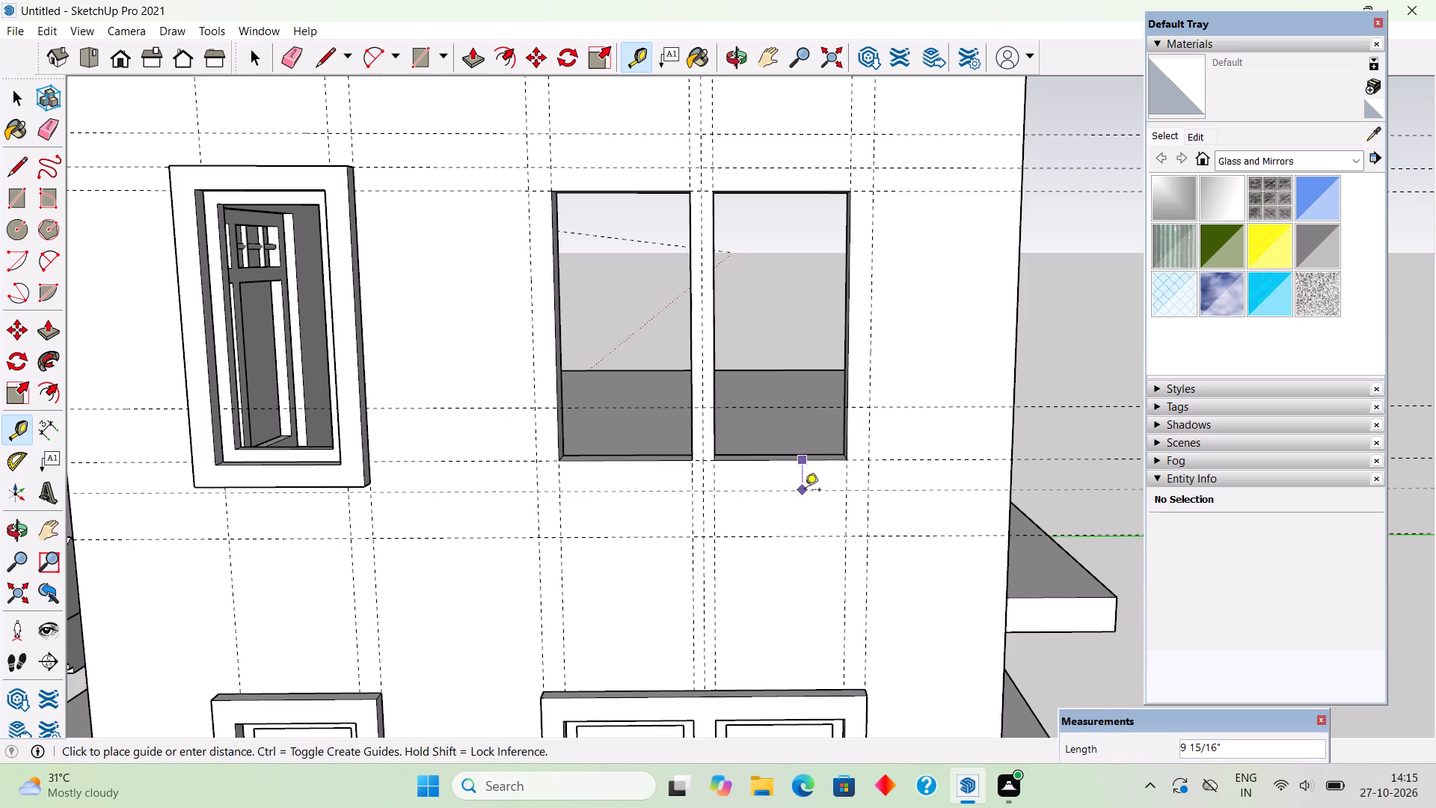
{"action": "type", "text": "7\""}
{"action": "key", "text": "Return"}
{"action": "key", "text": "space"}
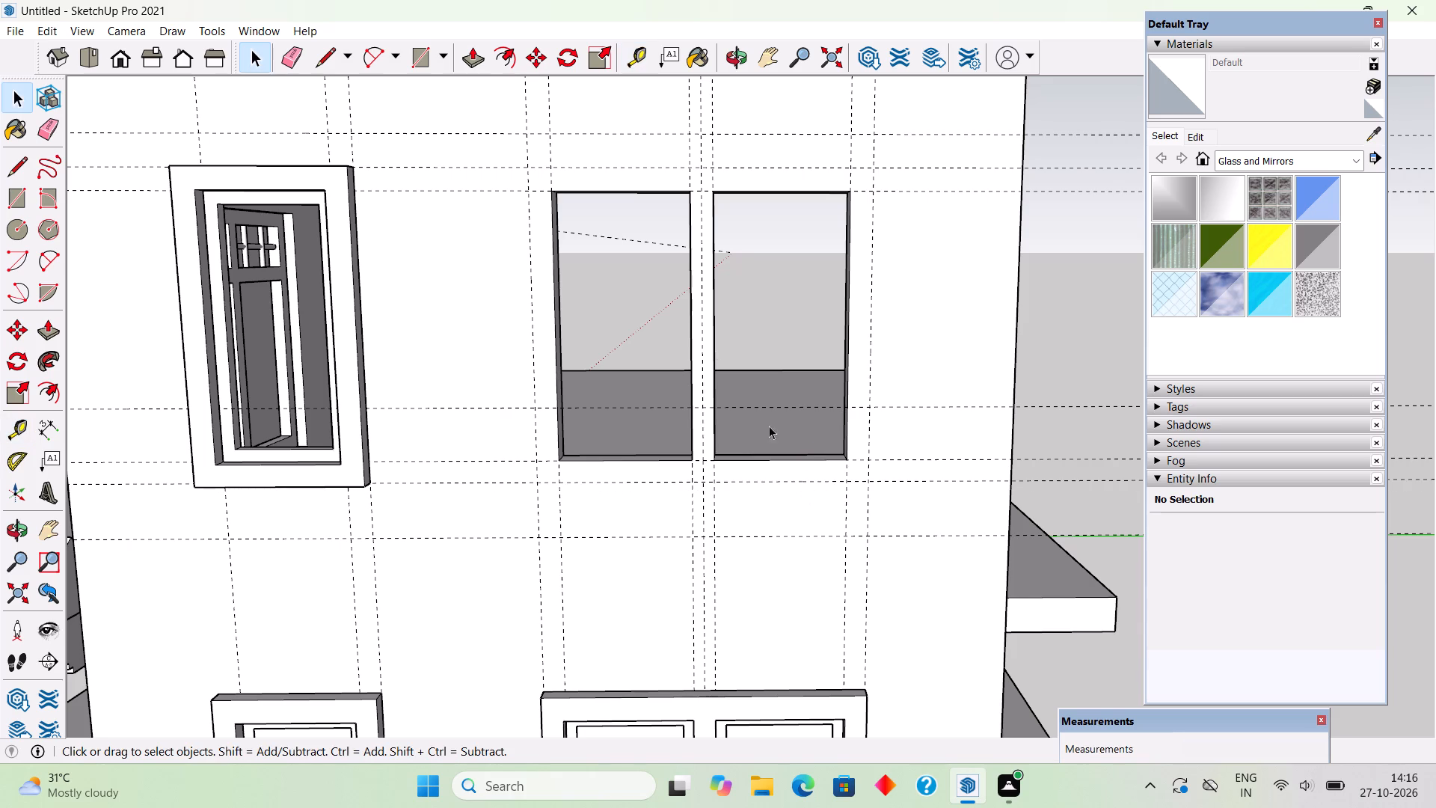
Draw the wide window's outer frame rectangle, about 8' 2" by 8' 9 1/2", and a 7' by about 3' 6 1/4" rectangle over each pane.
{"action": "key", "text": "r"}
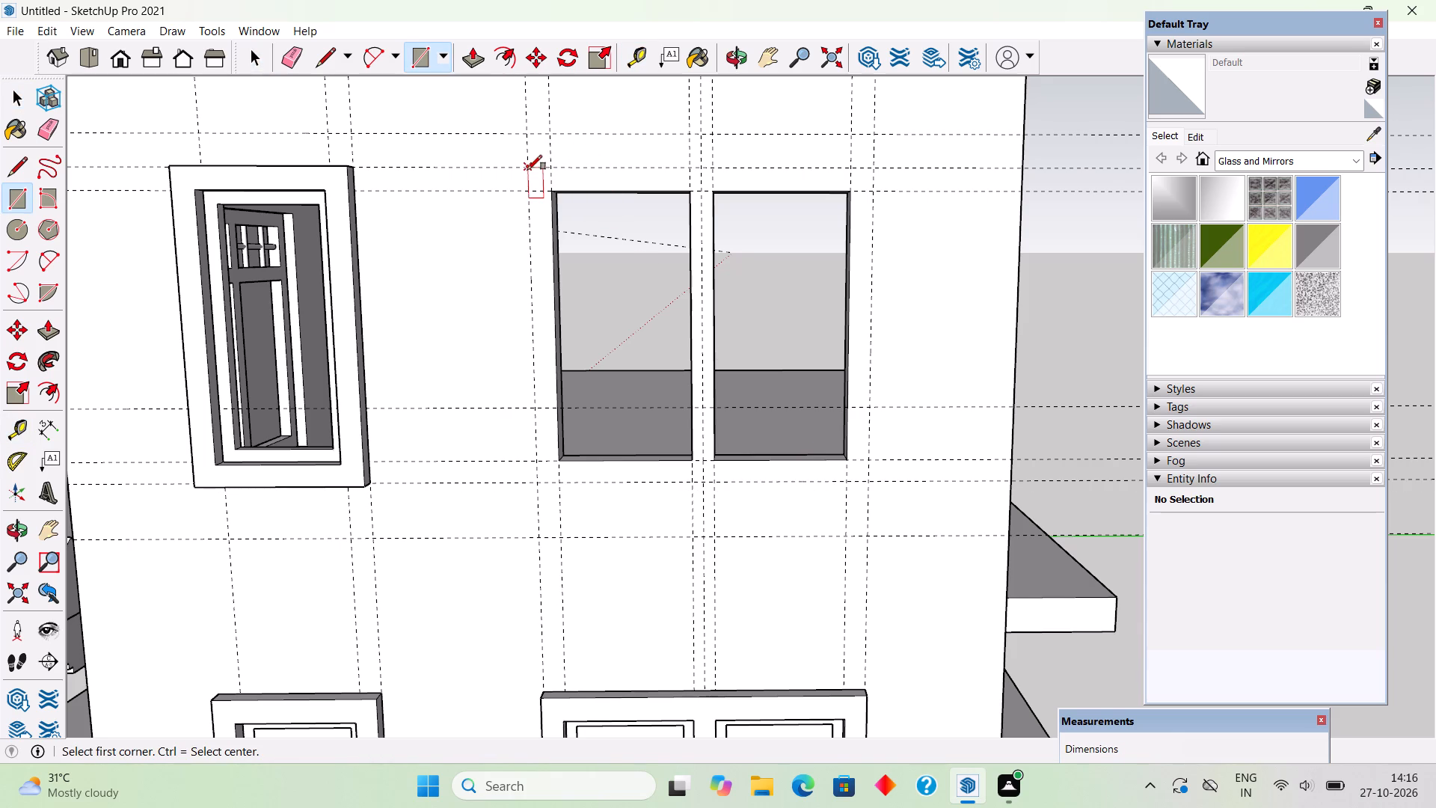
{"action": "left_click", "coordinate": [527, 170]}
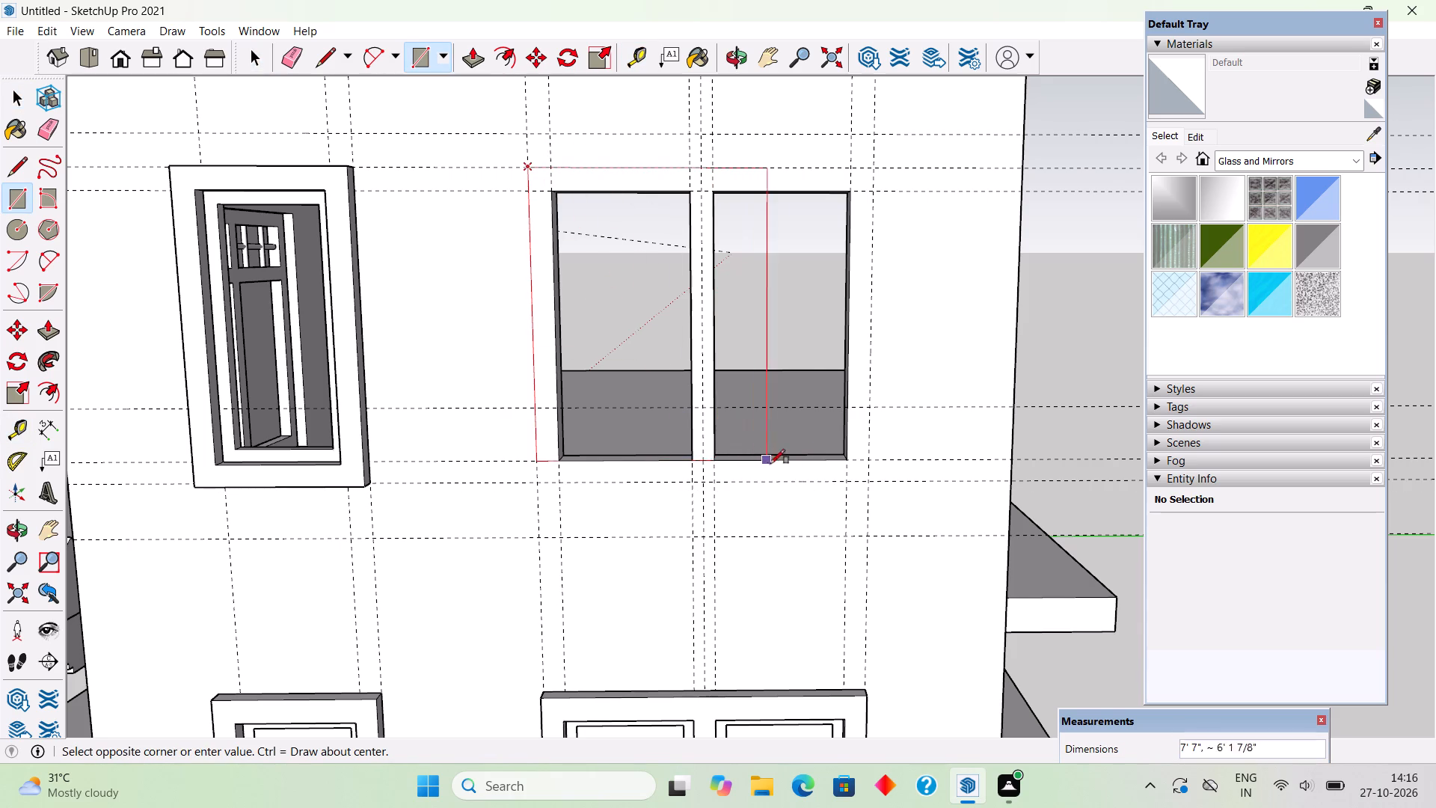
{"action": "left_click", "coordinate": [871, 483]}
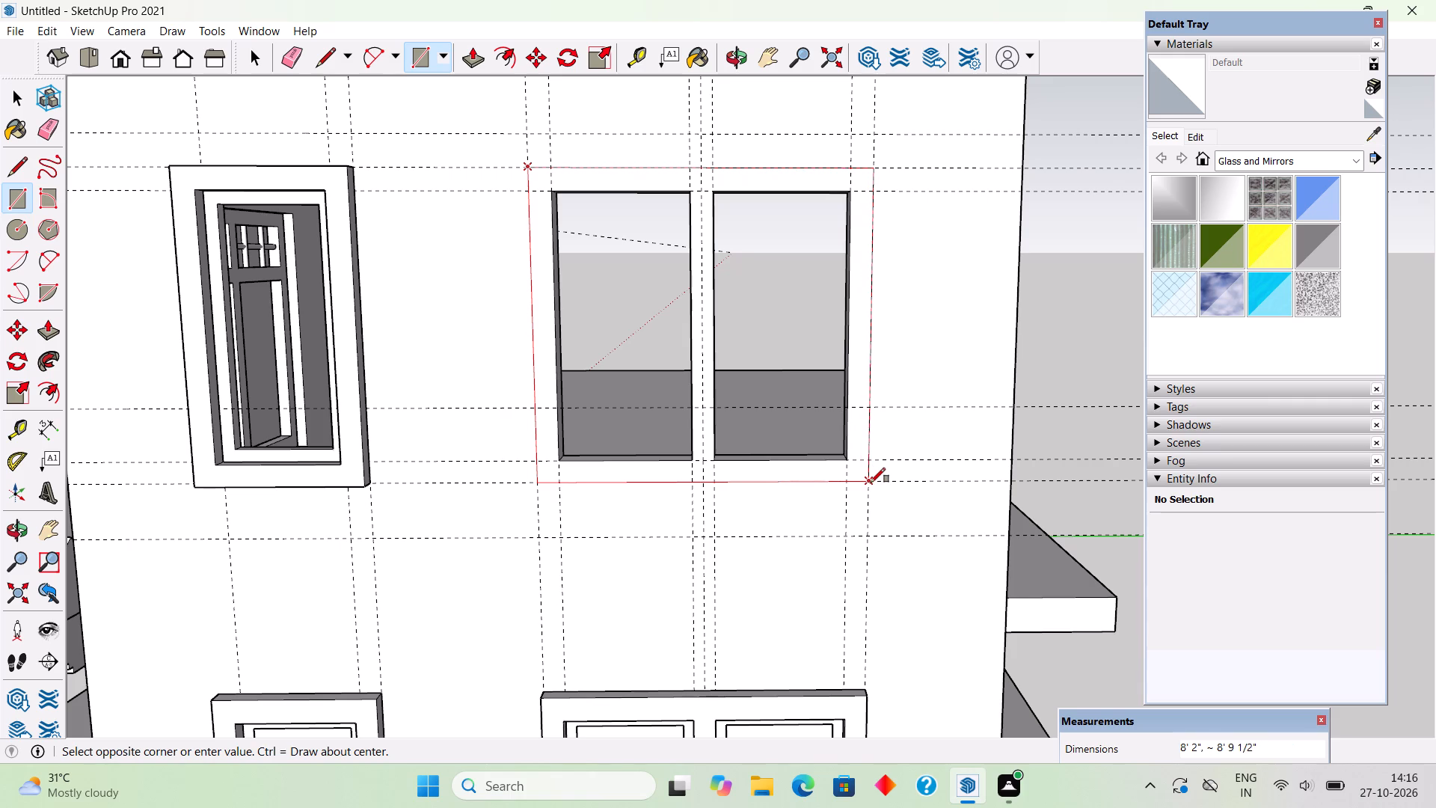
{"action": "left_click", "coordinate": [556, 190]}
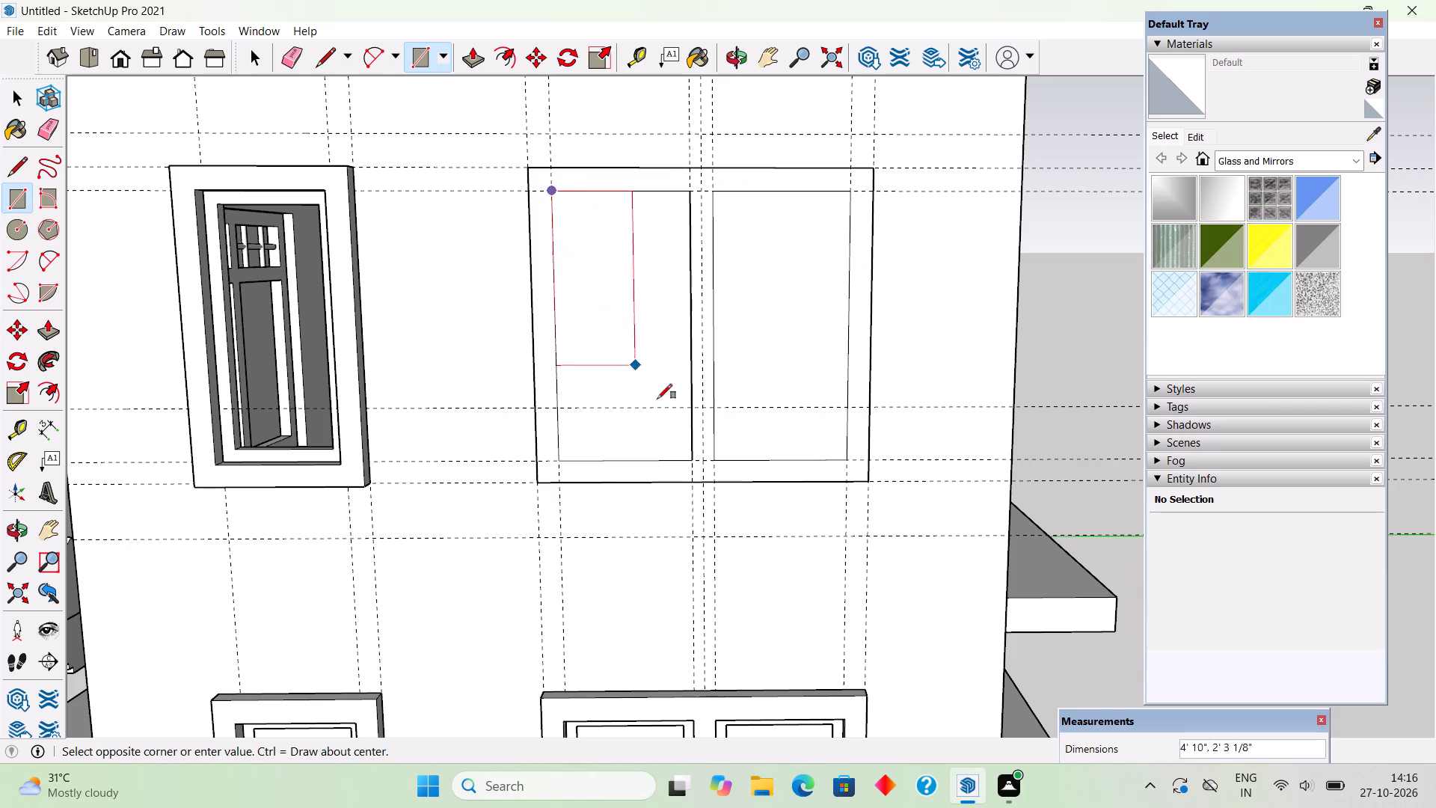
{"action": "left_click", "coordinate": [694, 459]}
{"action": "left_click", "coordinate": [717, 191]}
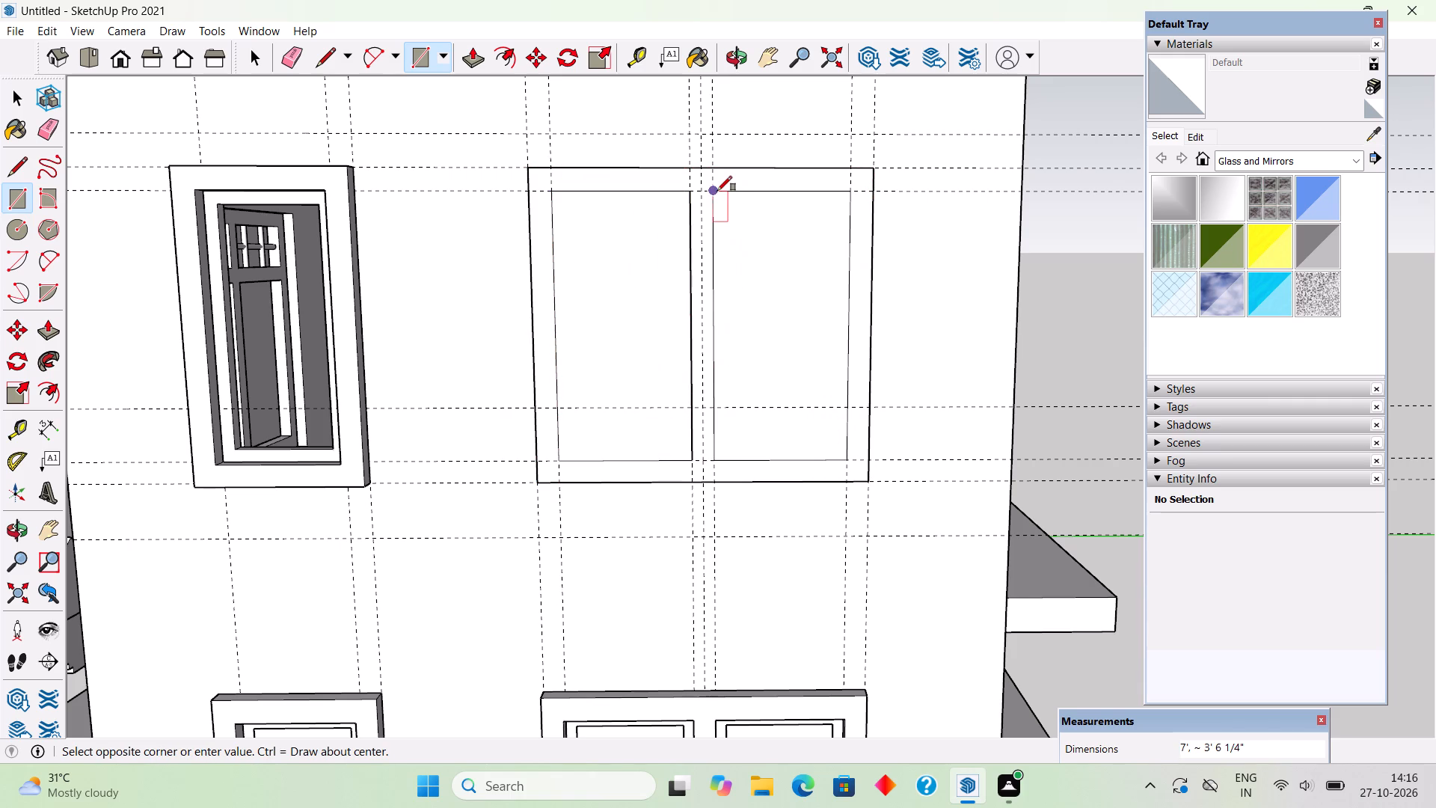
{"action": "left_click", "coordinate": [847, 462]}
{"action": "key", "text": "space"}
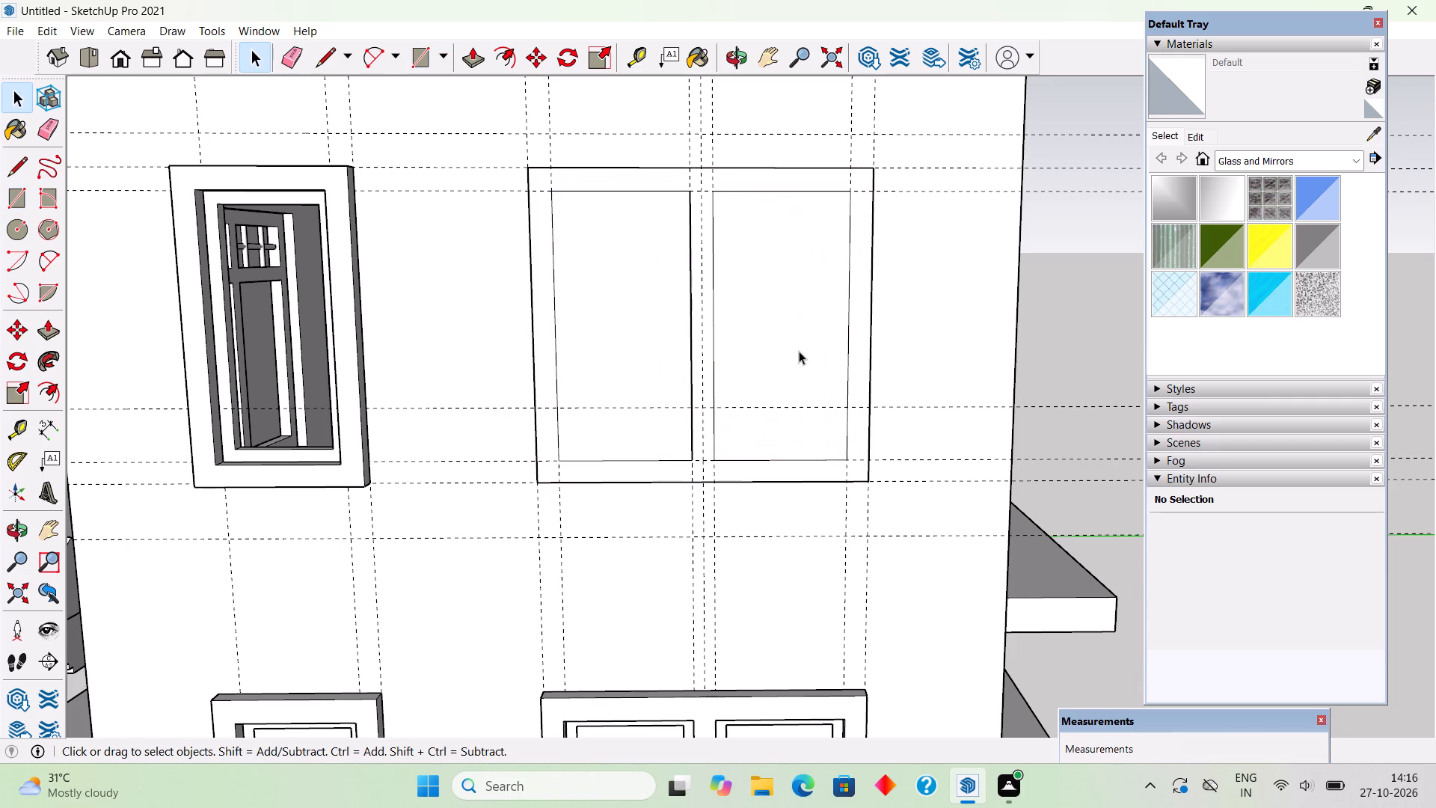
Delete the two pane faces inside the frame outline so only the frame and its central mullion remain.
{"action": "left_click", "coordinate": [799, 351]}
{"action": "key", "text": "Delete"}
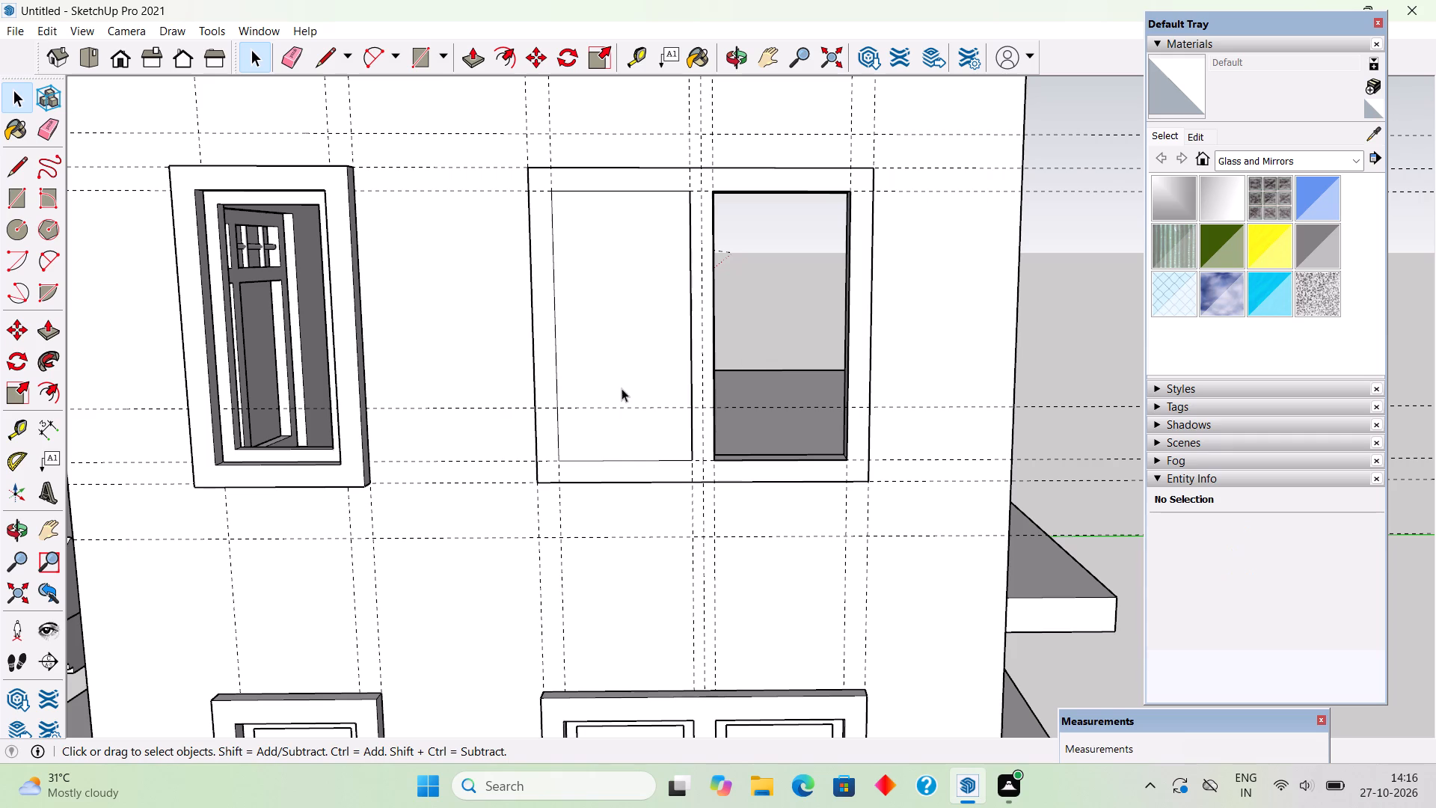
{"action": "left_click", "coordinate": [631, 381]}
{"action": "key", "text": "Delete"}
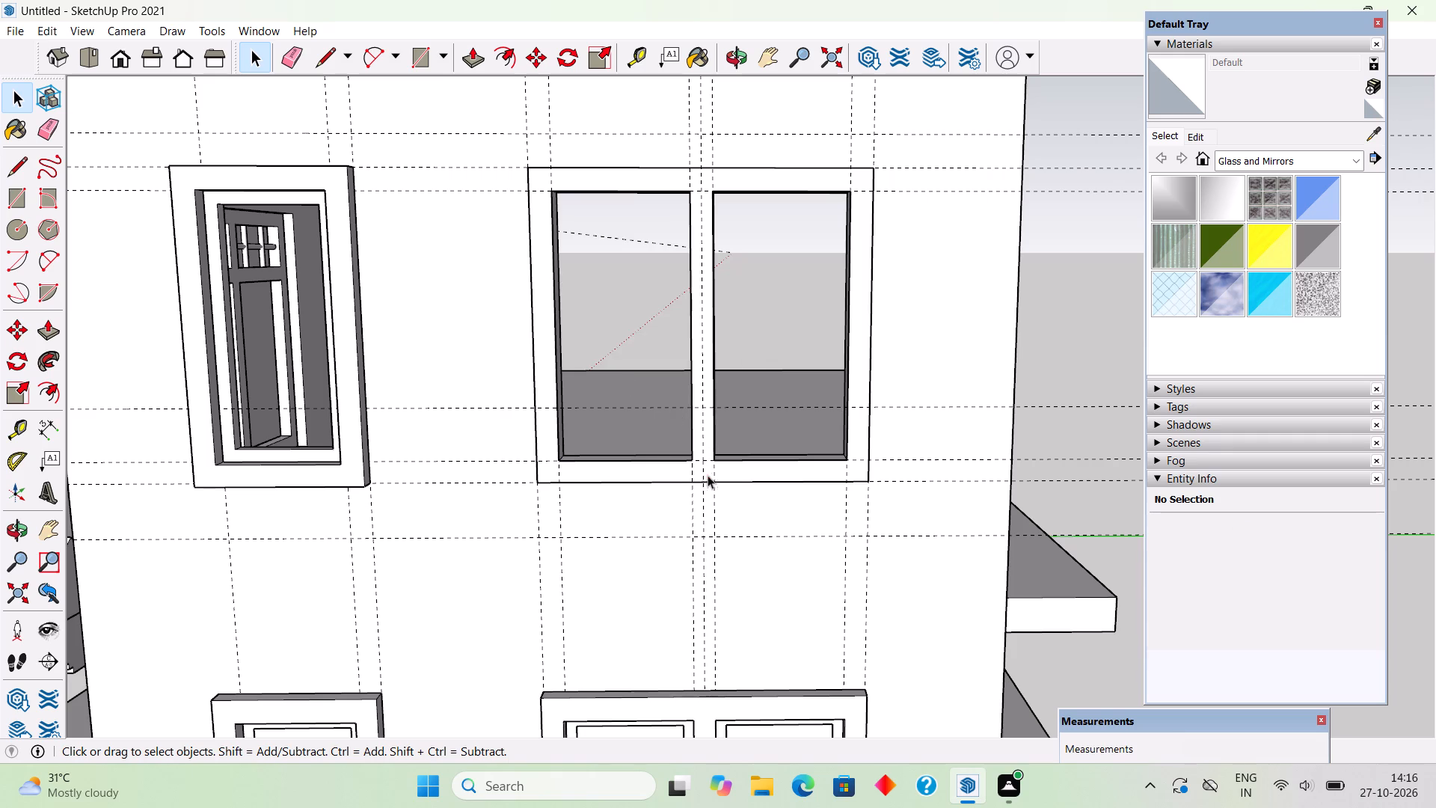
Pull the wide upper window's frame face 5" out from the side wall.
{"action": "key", "text": "p"}
{"action": "left_click", "coordinate": [728, 468]}
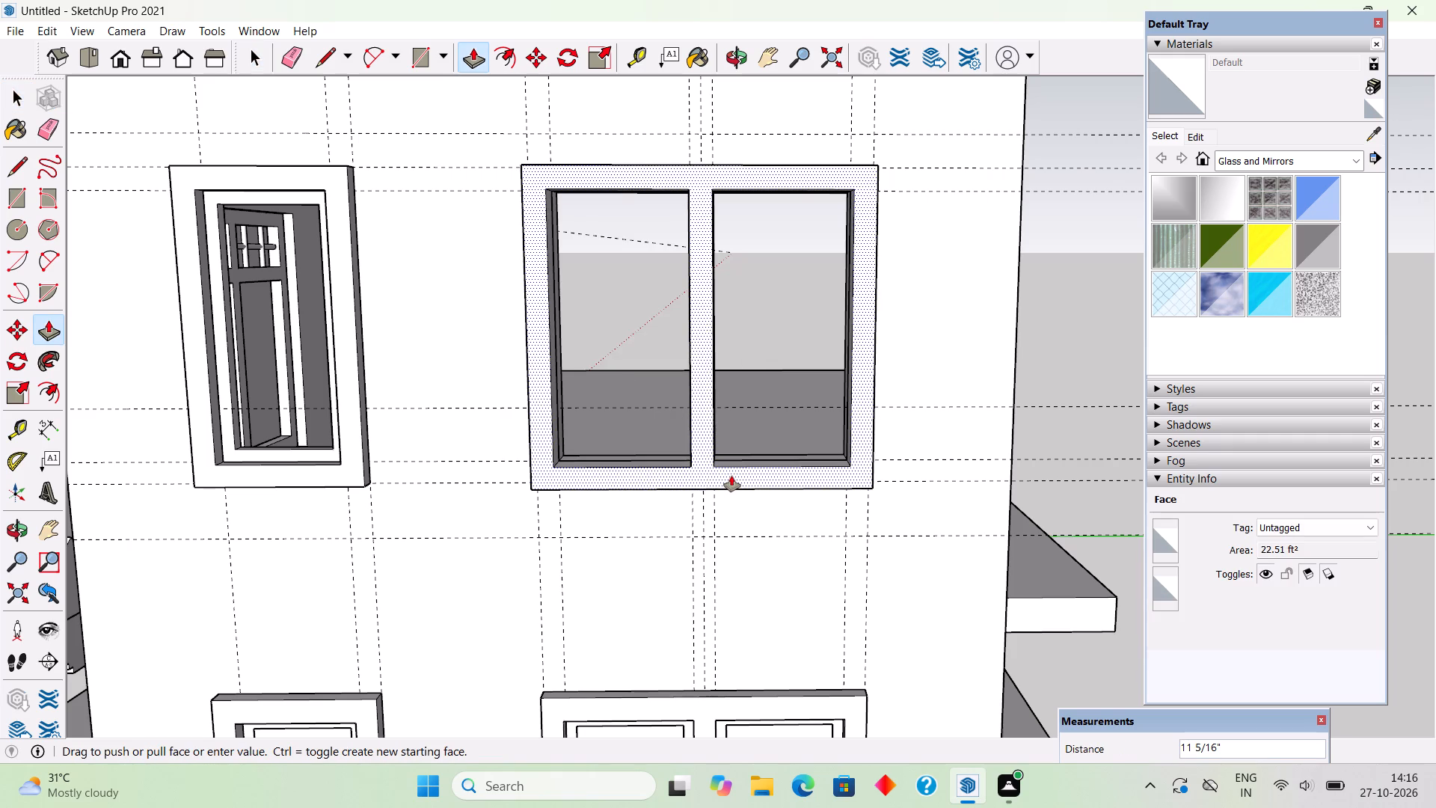
{"action": "key", "text": "5"}
{"action": "key", "text": "shift+quotedbl"}
{"action": "key", "text": "Return"}
{"action": "key", "text": "space"}
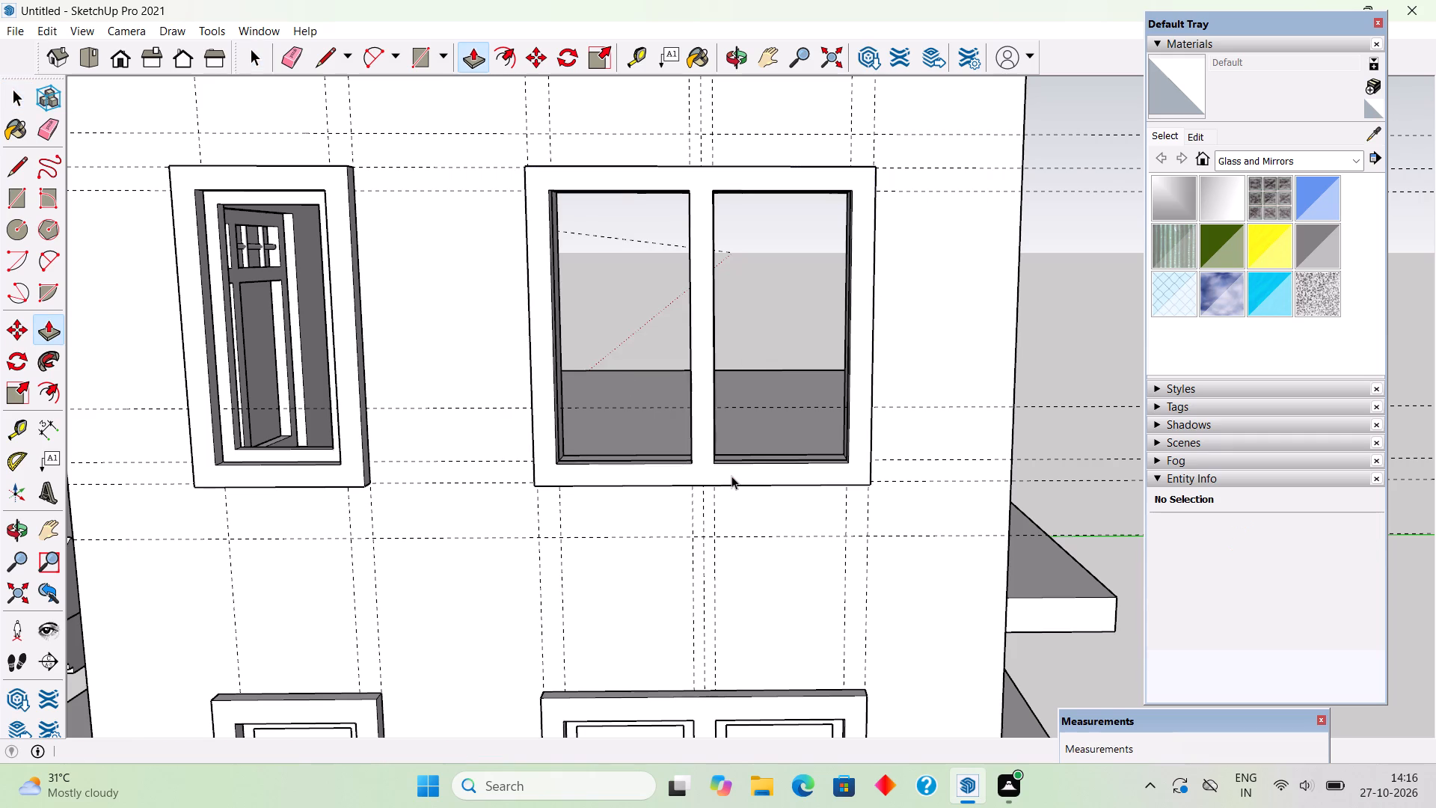
Select the whole extruded two-pane window frame and make it a group.
{"action": "triple_click", "coordinate": [731, 476]}
{"action": "right_click", "coordinate": [731, 476]}
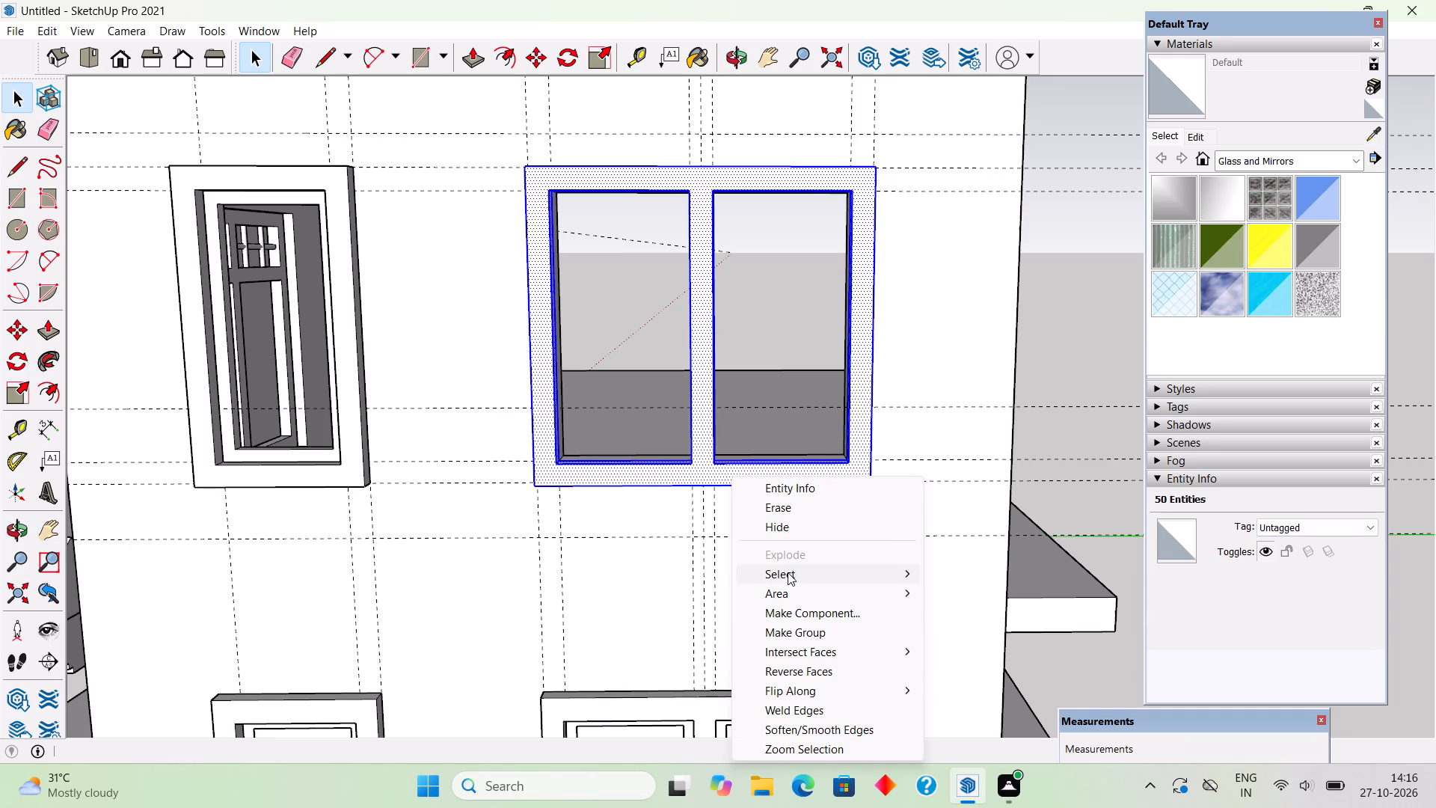
{"action": "left_click", "coordinate": [803, 630]}
{"action": "left_click", "coordinate": [1032, 236]}
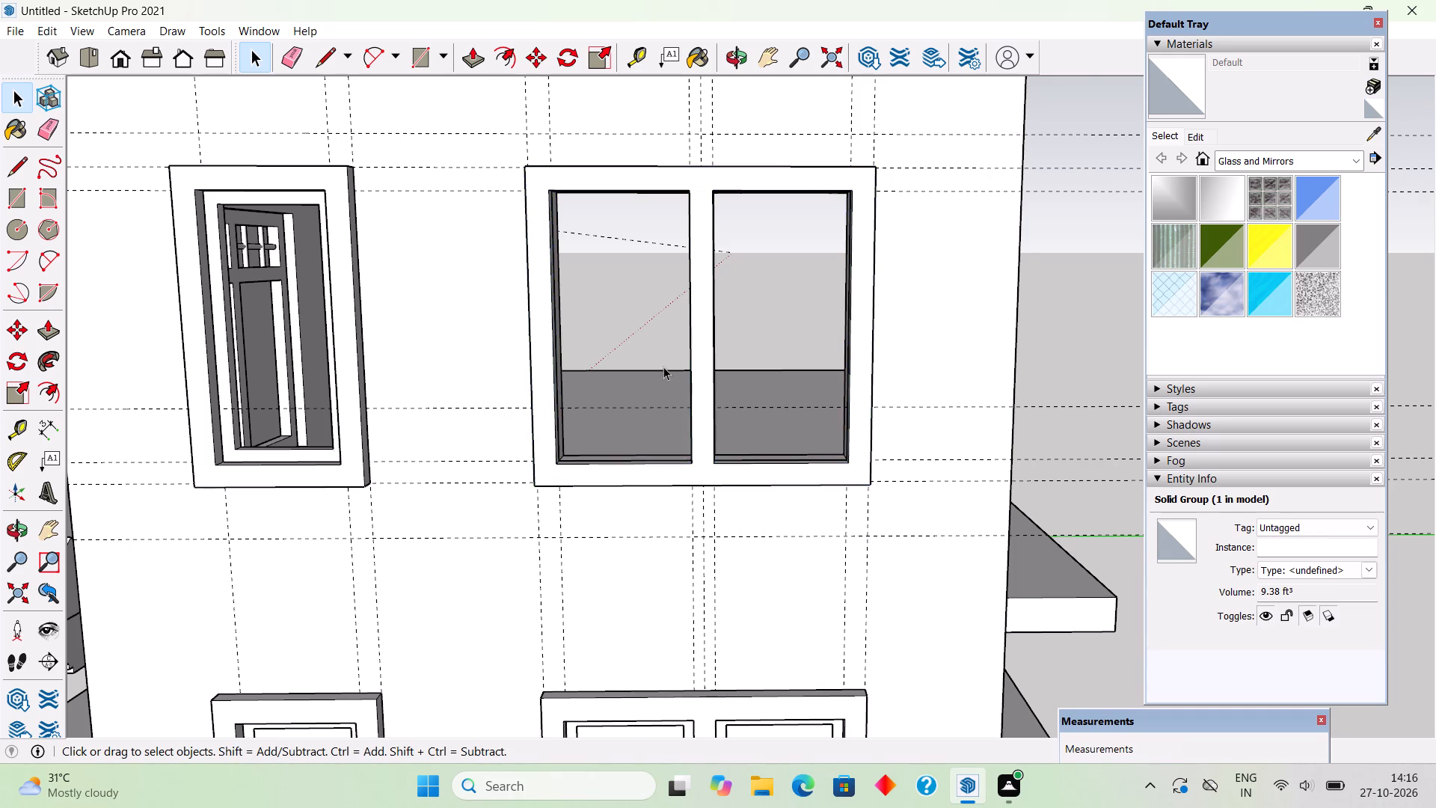
Draw a rectangle of 7' by about 3' 6 1/4" over each pane opening of the wide upper window's frame.
{"action": "middle_click_drag", "start_coordinate": [709, 396], "coordinate": [768, 453]}
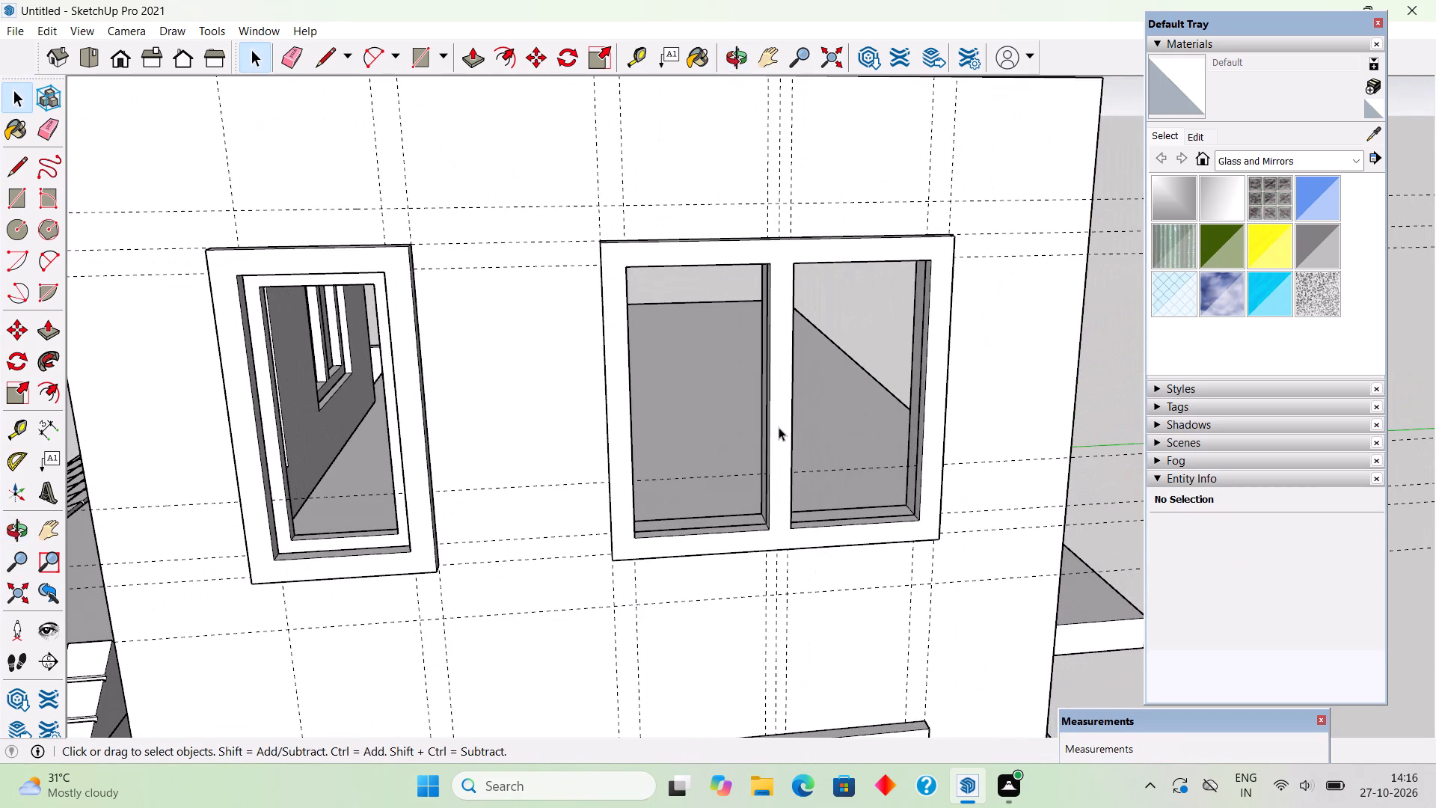
{"action": "scroll", "coordinate": [749, 293], "scroll_direction": "up", "scroll_amount": 3}
{"action": "scroll", "coordinate": [749, 293], "scroll_direction": "down", "scroll_amount": 2}
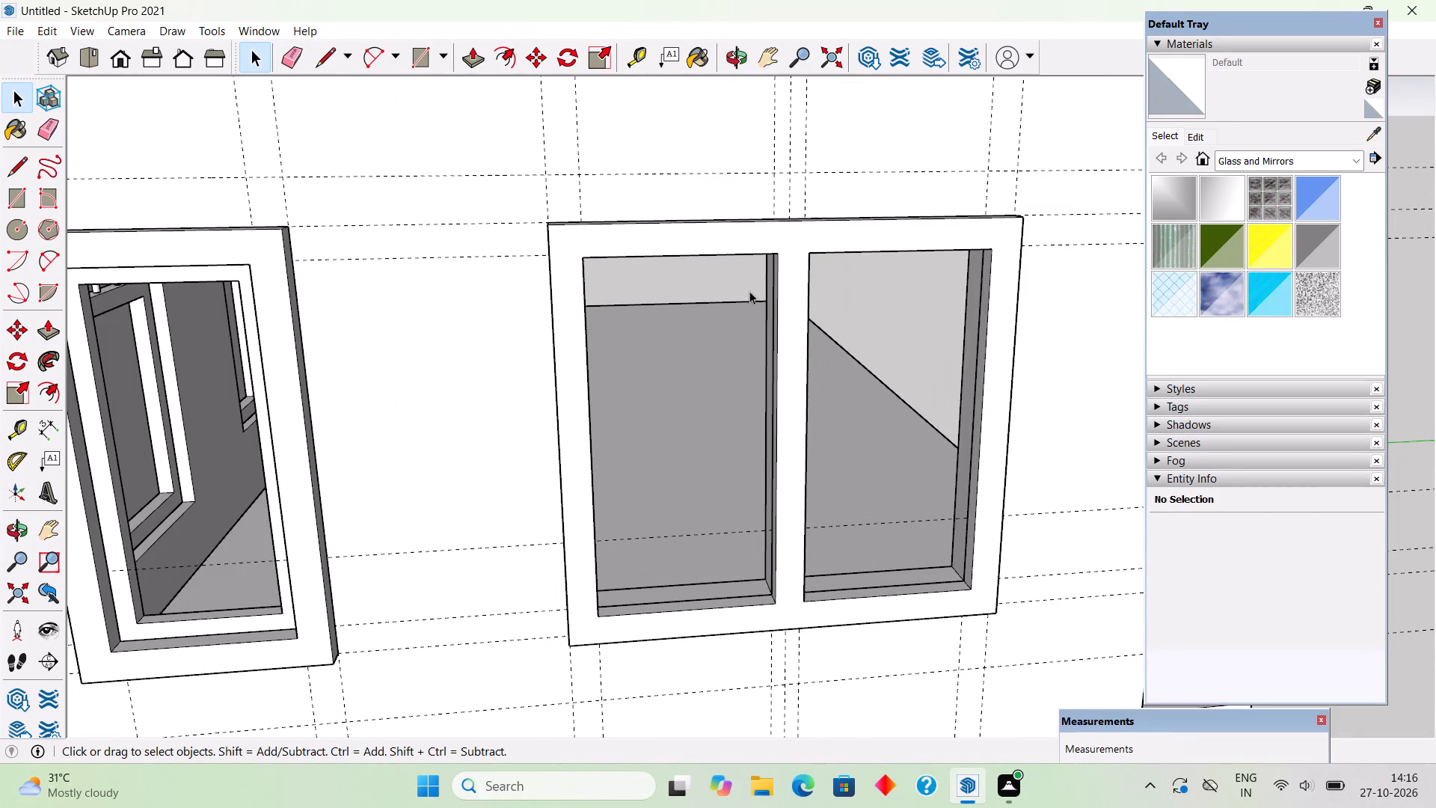
{"action": "scroll", "coordinate": [753, 284], "scroll_direction": "down", "scroll_amount": 3}
{"action": "middle_click_drag", "start_coordinate": [782, 275], "coordinate": [721, 178]}
{"action": "scroll", "coordinate": [721, 178], "scroll_direction": "up", "scroll_amount": 3}
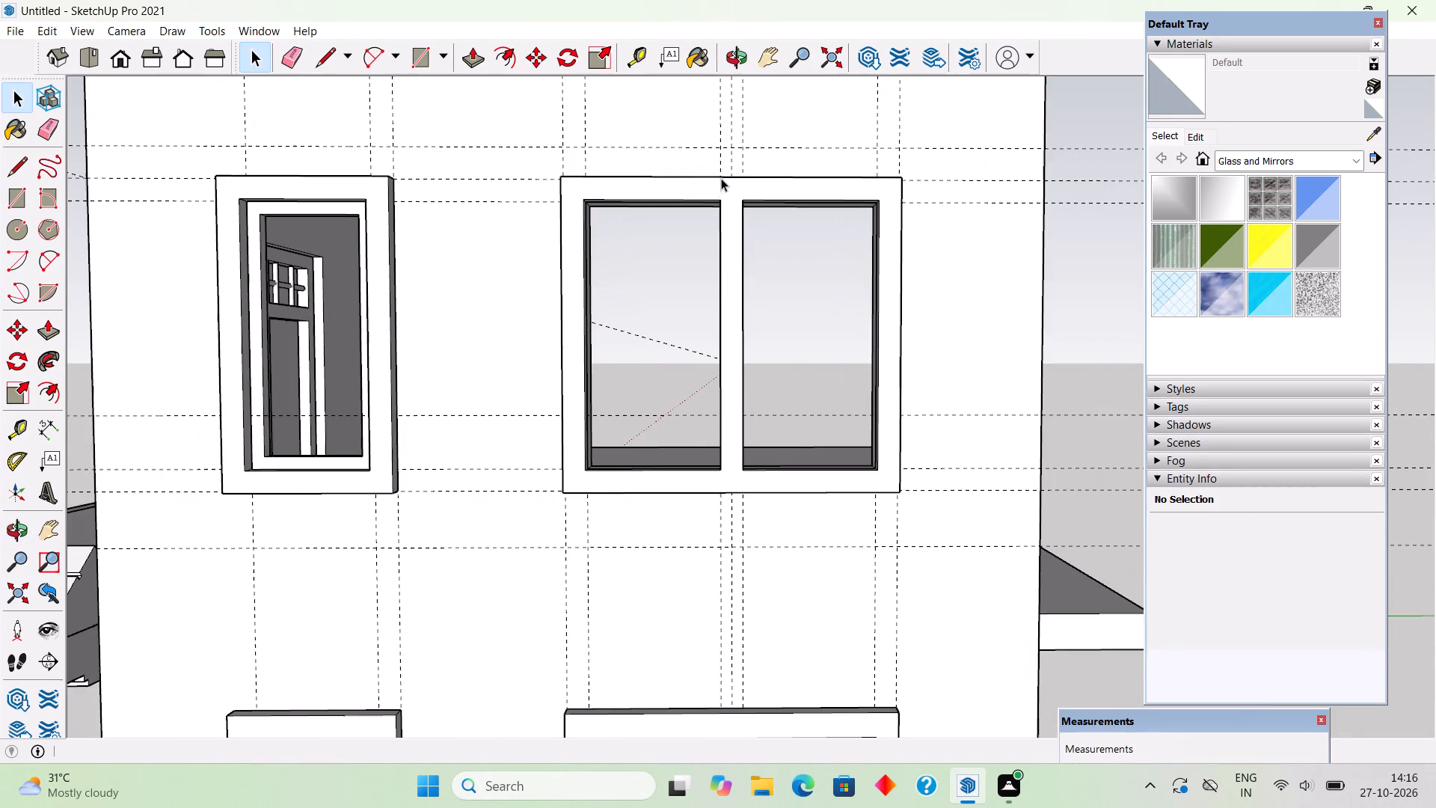
{"action": "middle_click_drag", "start_coordinate": [748, 293], "coordinate": [760, 350]}
{"action": "scroll", "coordinate": [733, 417], "scroll_direction": "up", "scroll_amount": 2}
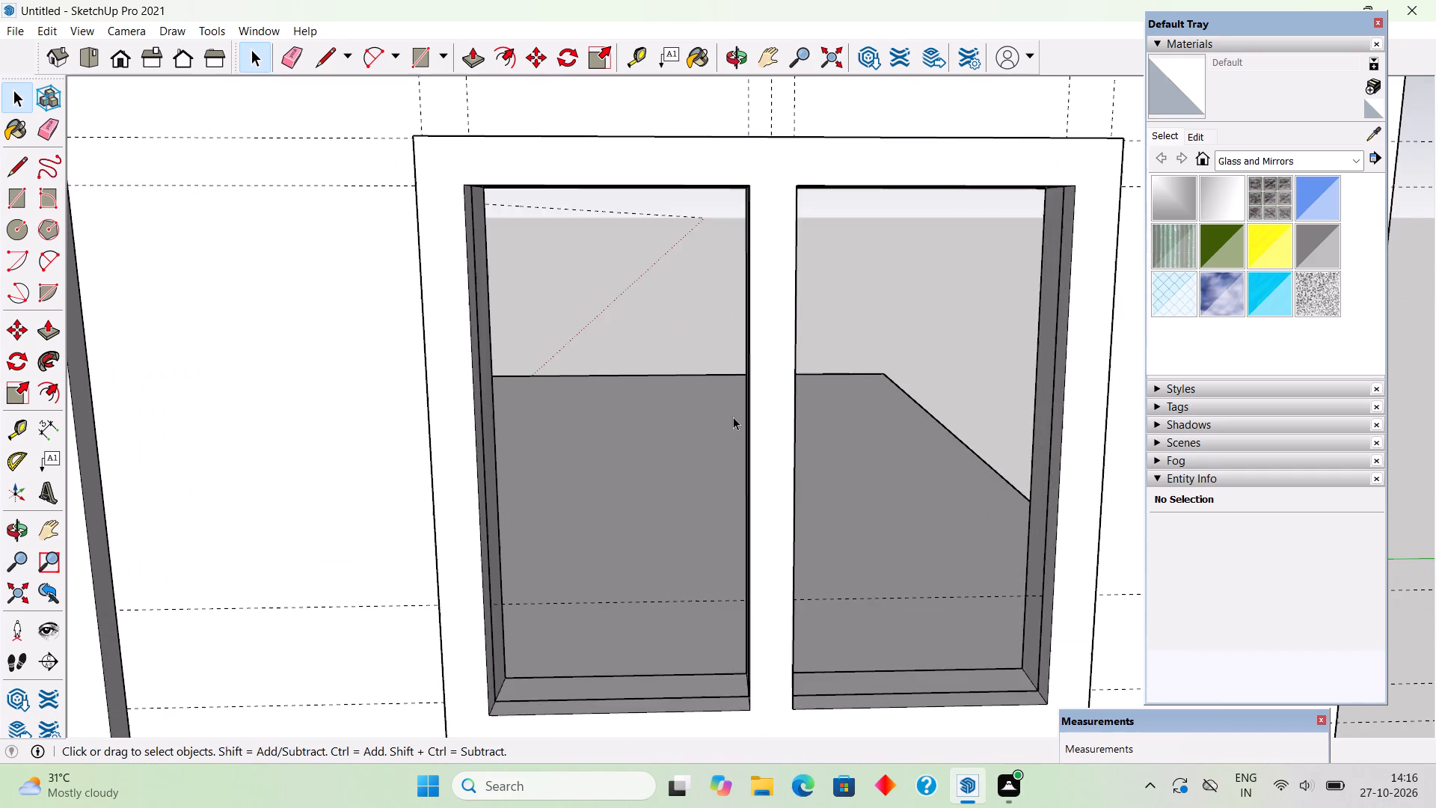
{"action": "scroll", "coordinate": [733, 417], "scroll_direction": "down", "scroll_amount": 1}
{"action": "key", "text": "r"}
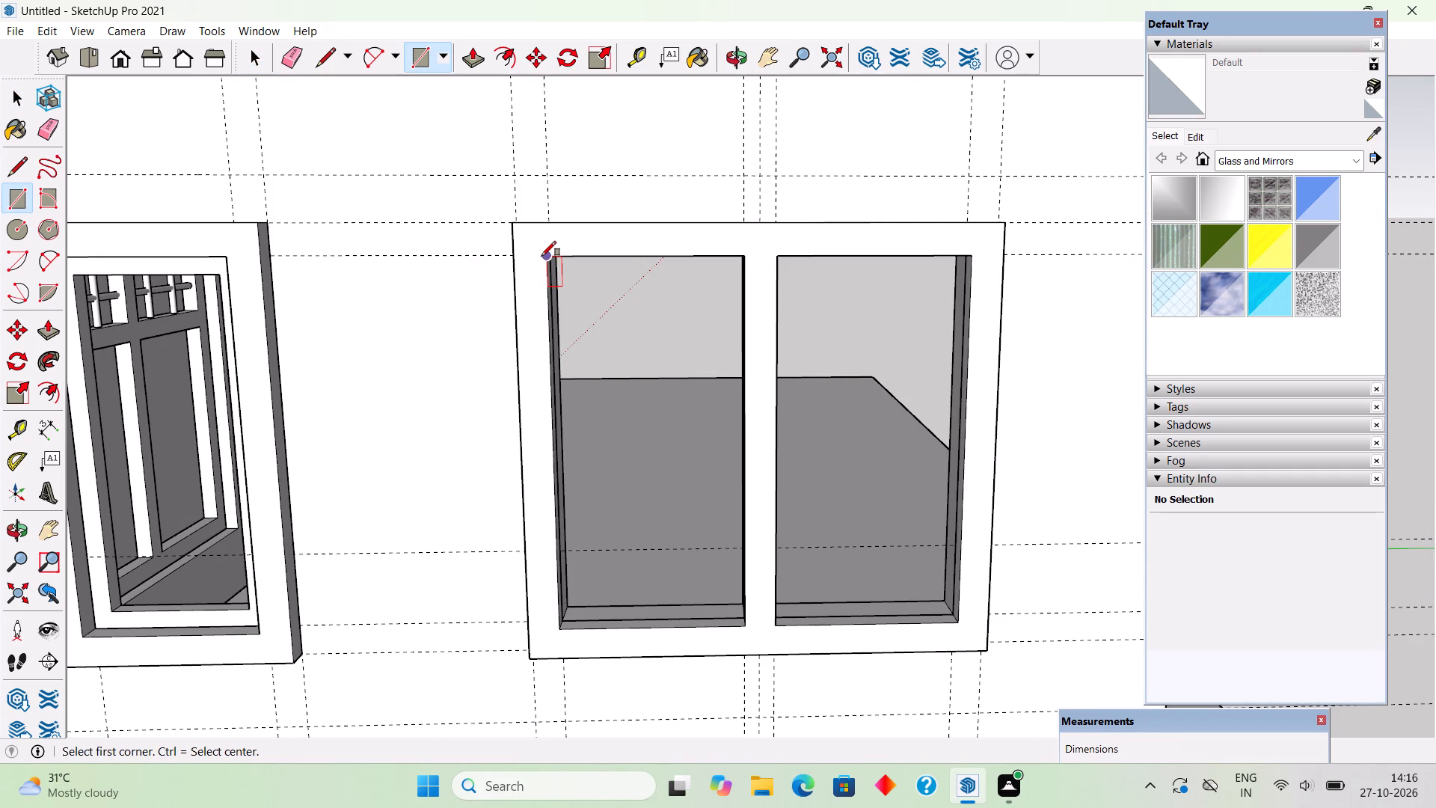
{"action": "left_click", "coordinate": [541, 256]}
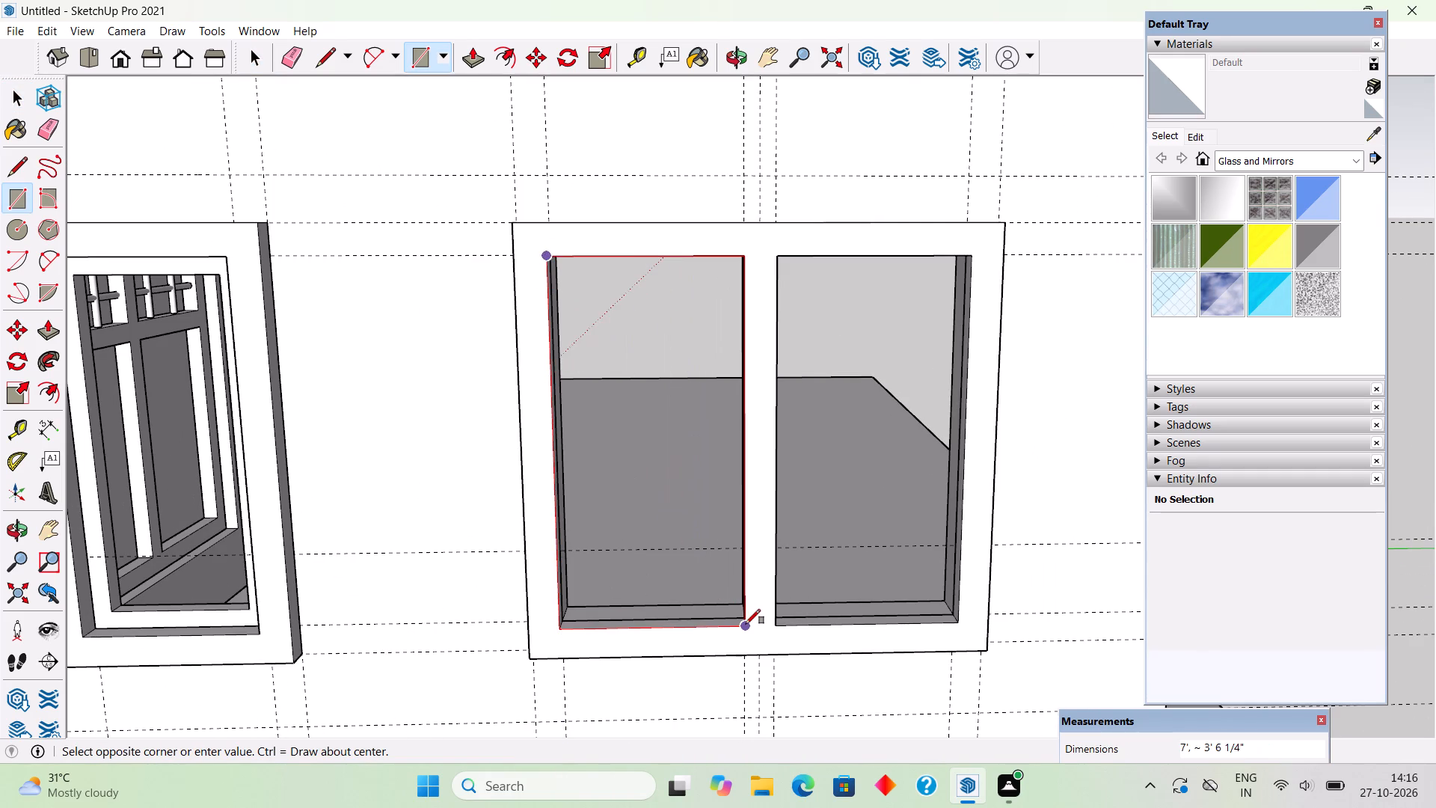
{"action": "left_click", "coordinate": [746, 624]}
{"action": "left_click", "coordinate": [777, 254]}
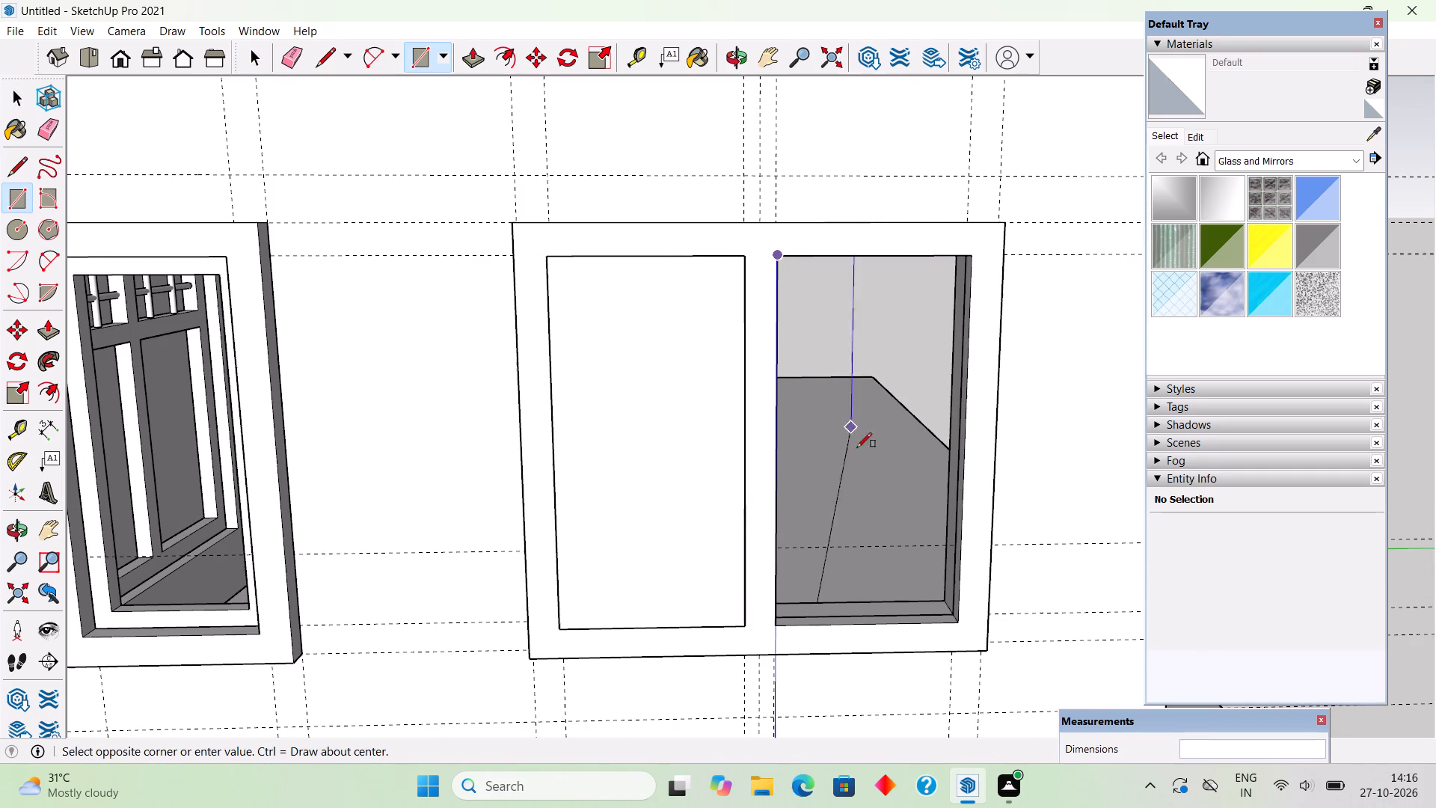
{"action": "left_click", "coordinate": [956, 622]}
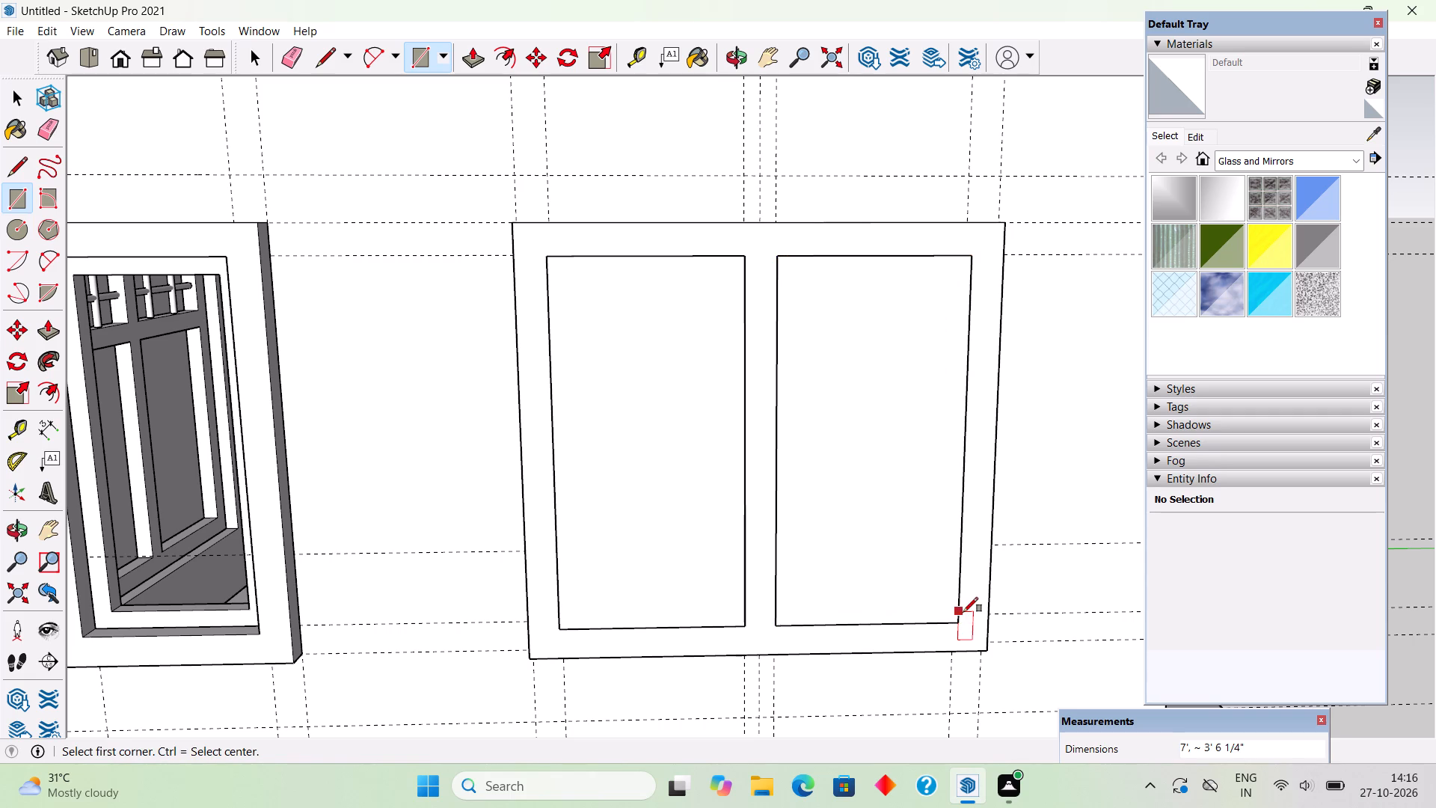
Offset the outlines of both pane faces of the wide upper window inward by 4".
{"action": "key", "text": "f"}
{"action": "left_click", "coordinate": [860, 615]}
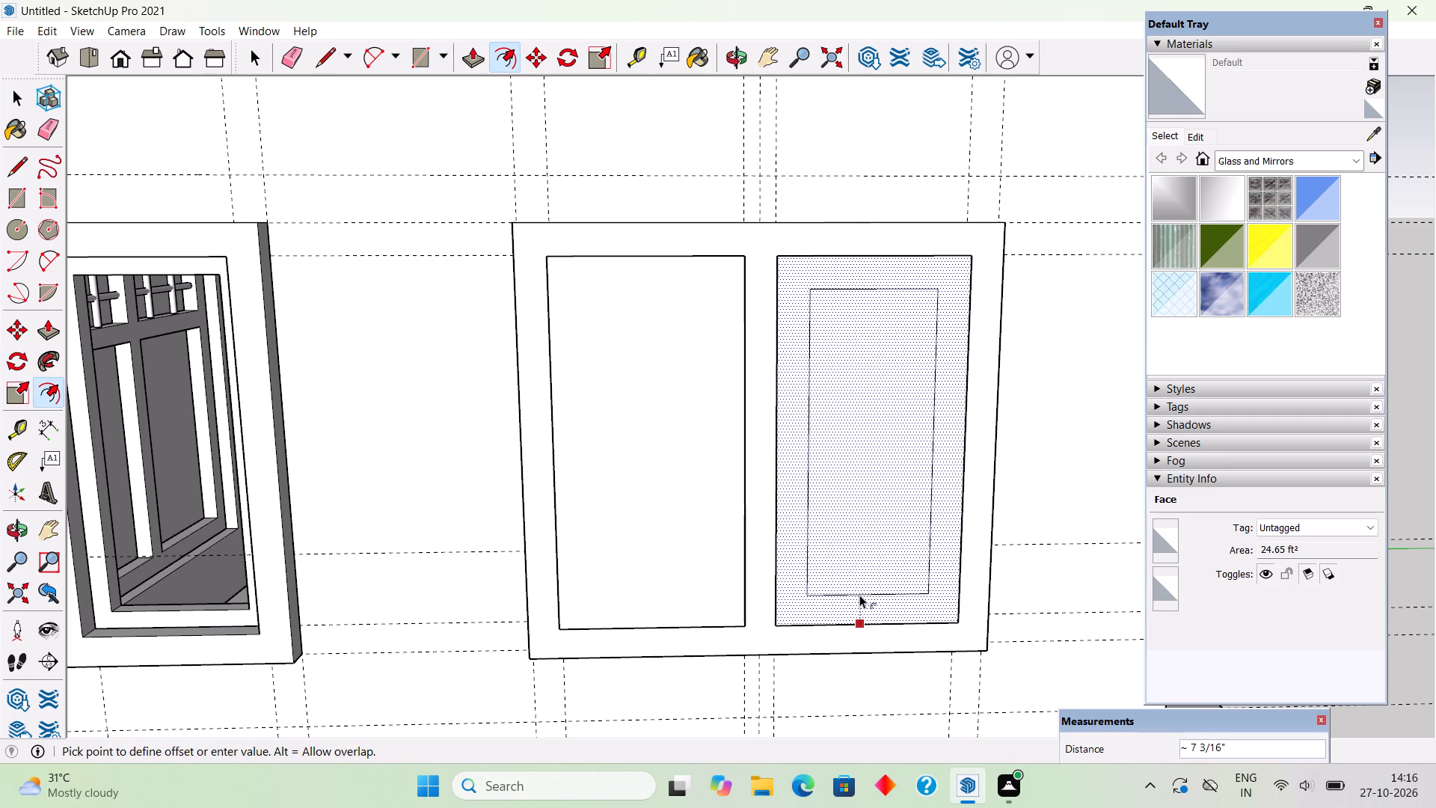
{"action": "type", "text": "4\""}
{"action": "key", "text": "Return"}
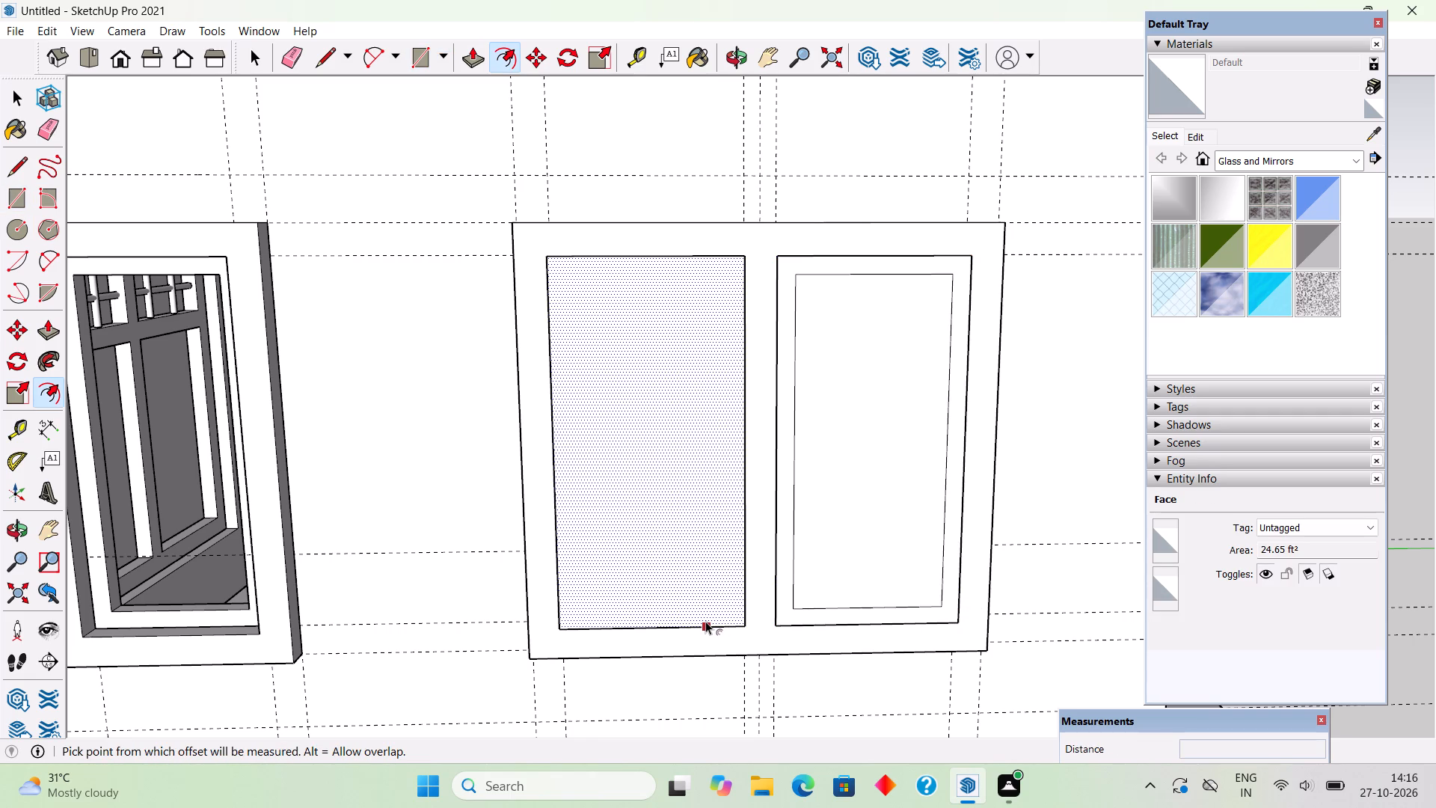
{"action": "left_click", "coordinate": [705, 621]}
{"action": "type", "text": "4\""}
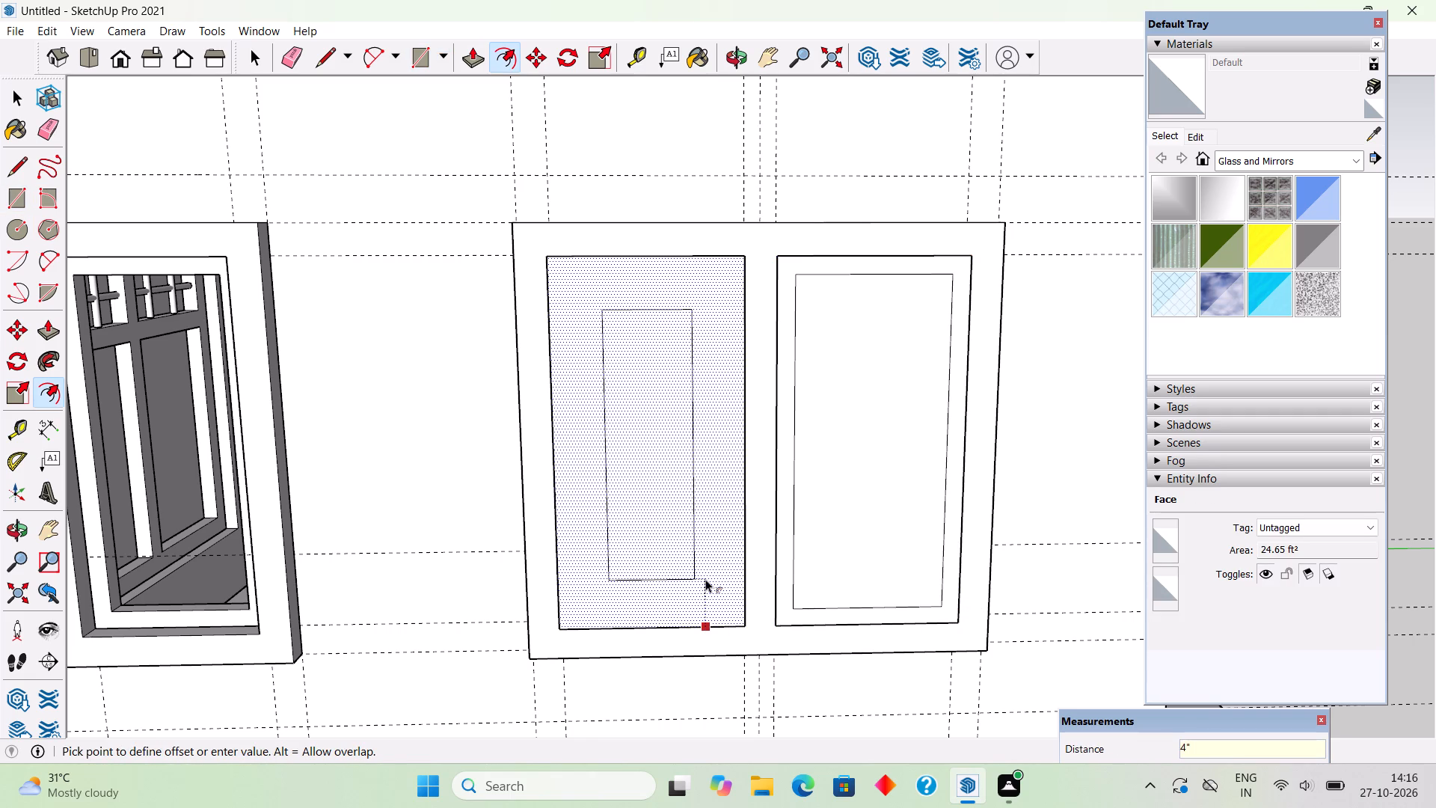
{"action": "key", "text": "Return"}
Delete the inner face of each offset pane so only the two sash borders remain.
{"action": "key", "text": "space"}
{"action": "left_click", "coordinate": [705, 579]}
{"action": "key", "text": "Delete"}
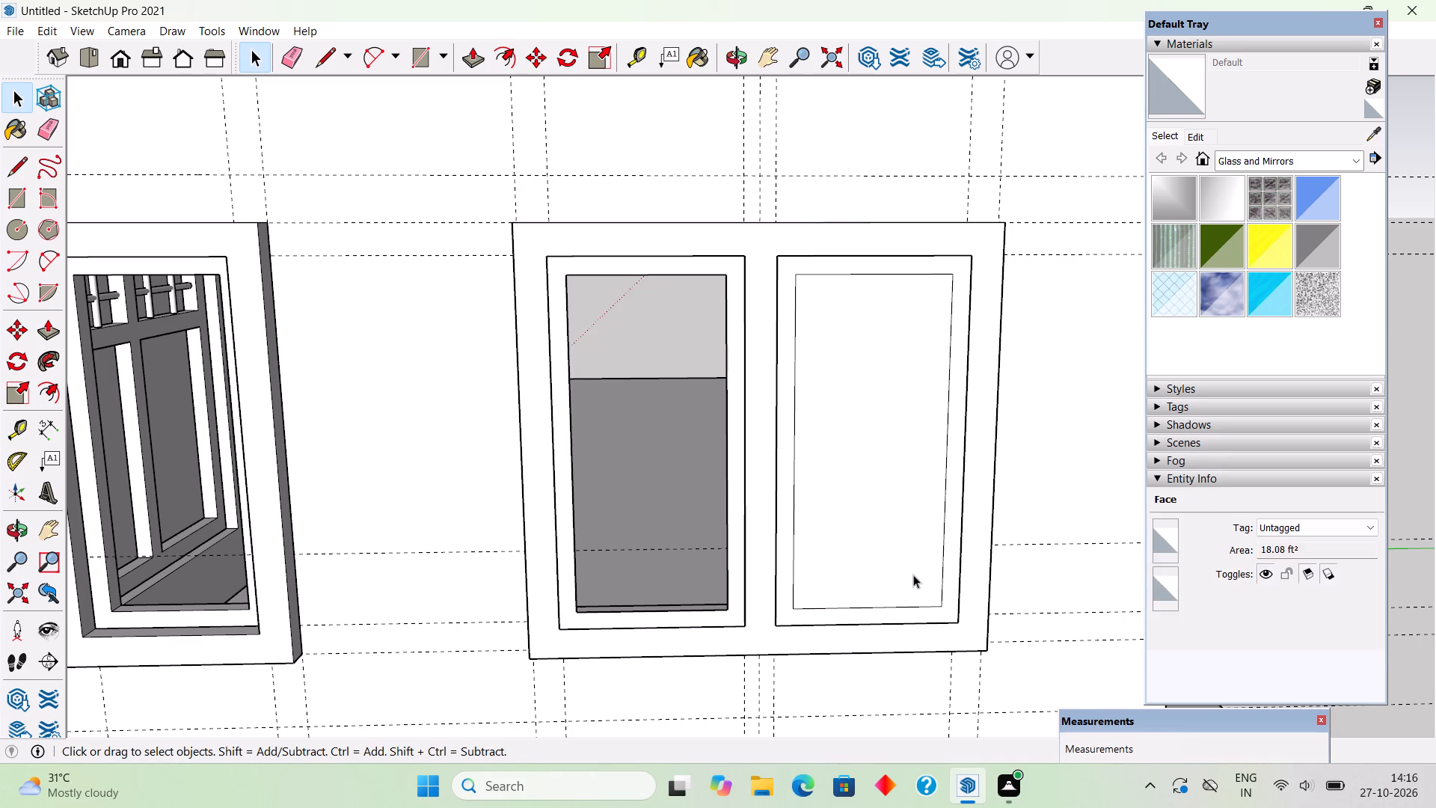
{"action": "left_click", "coordinate": [913, 575]}
{"action": "key", "text": "Delete"}
Pull both sash border faces of the wide upper window out by 4".
{"action": "key", "text": "p"}
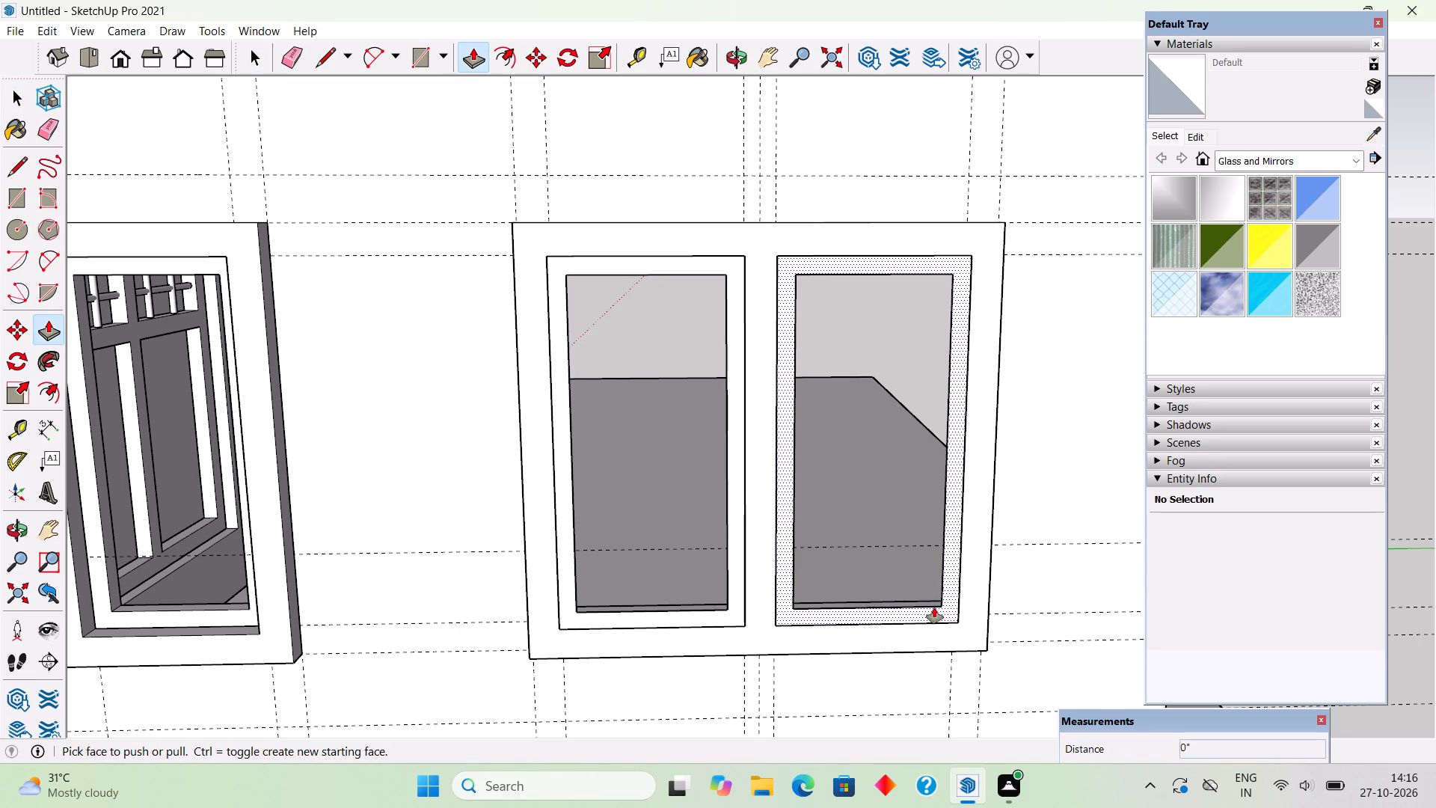
{"action": "left_click", "coordinate": [934, 607]}
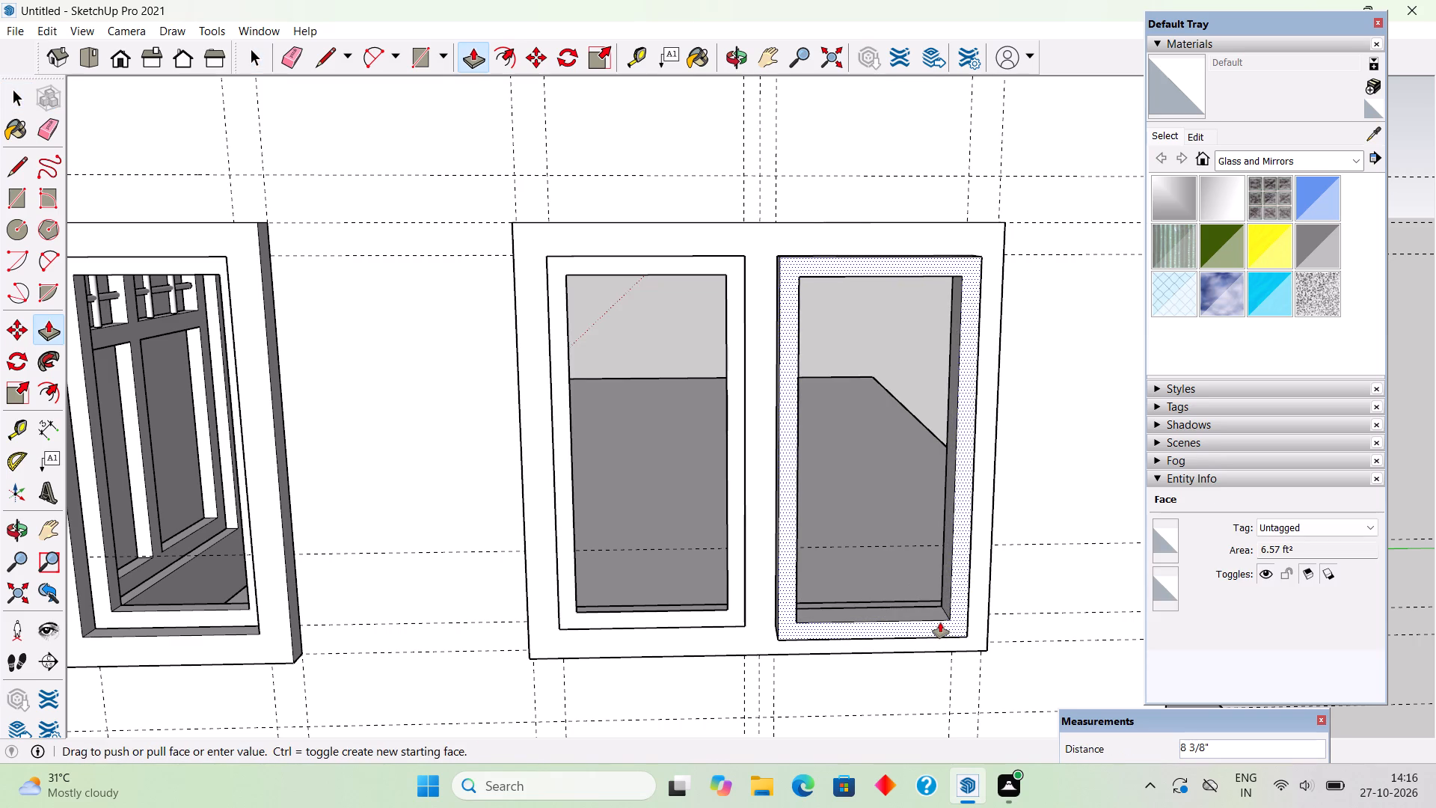
{"action": "key", "text": "4"}
{"action": "key", "text": "shift+quotedbl"}
{"action": "key", "text": "Return"}
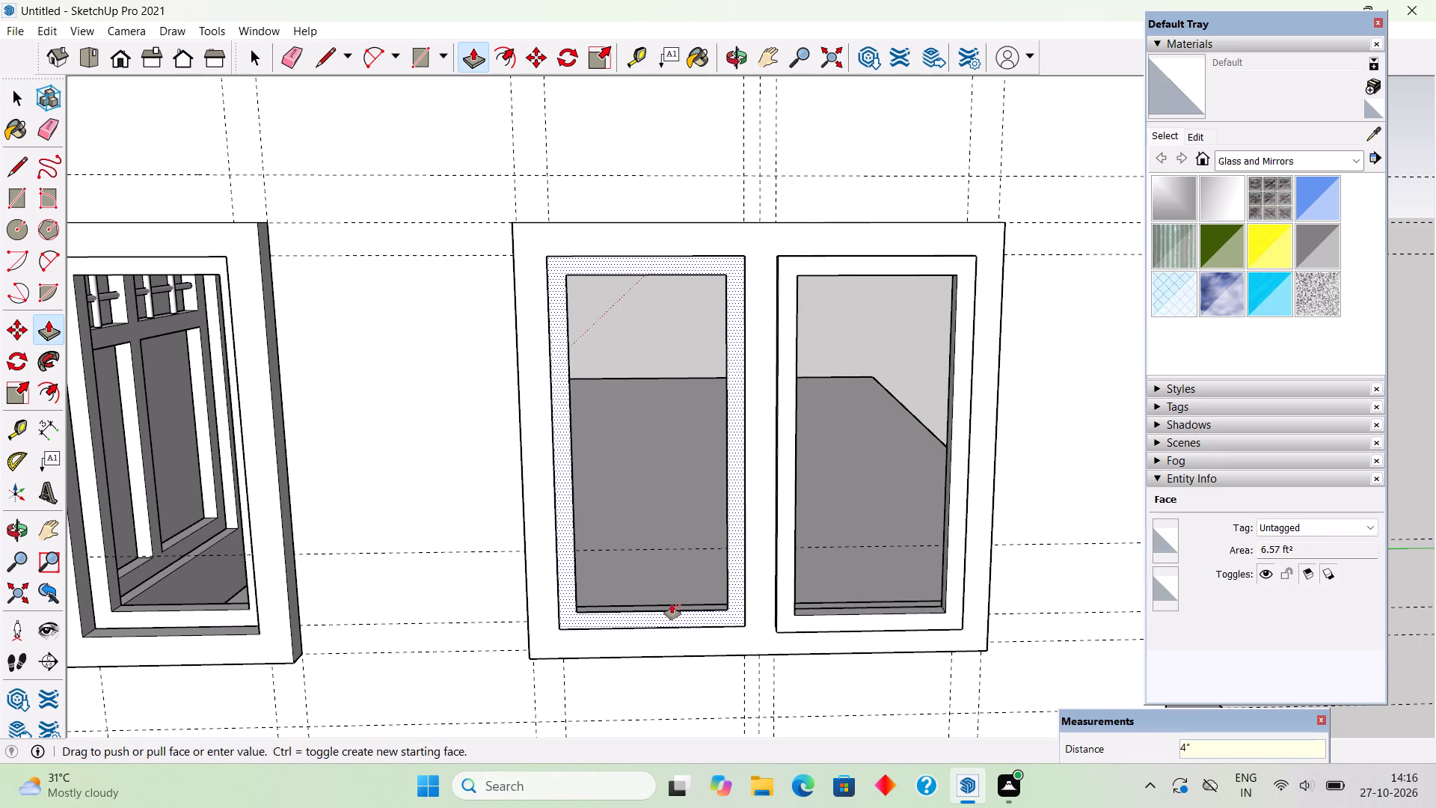
{"action": "double_click", "coordinate": [689, 616]}
{"action": "key", "text": "space"}
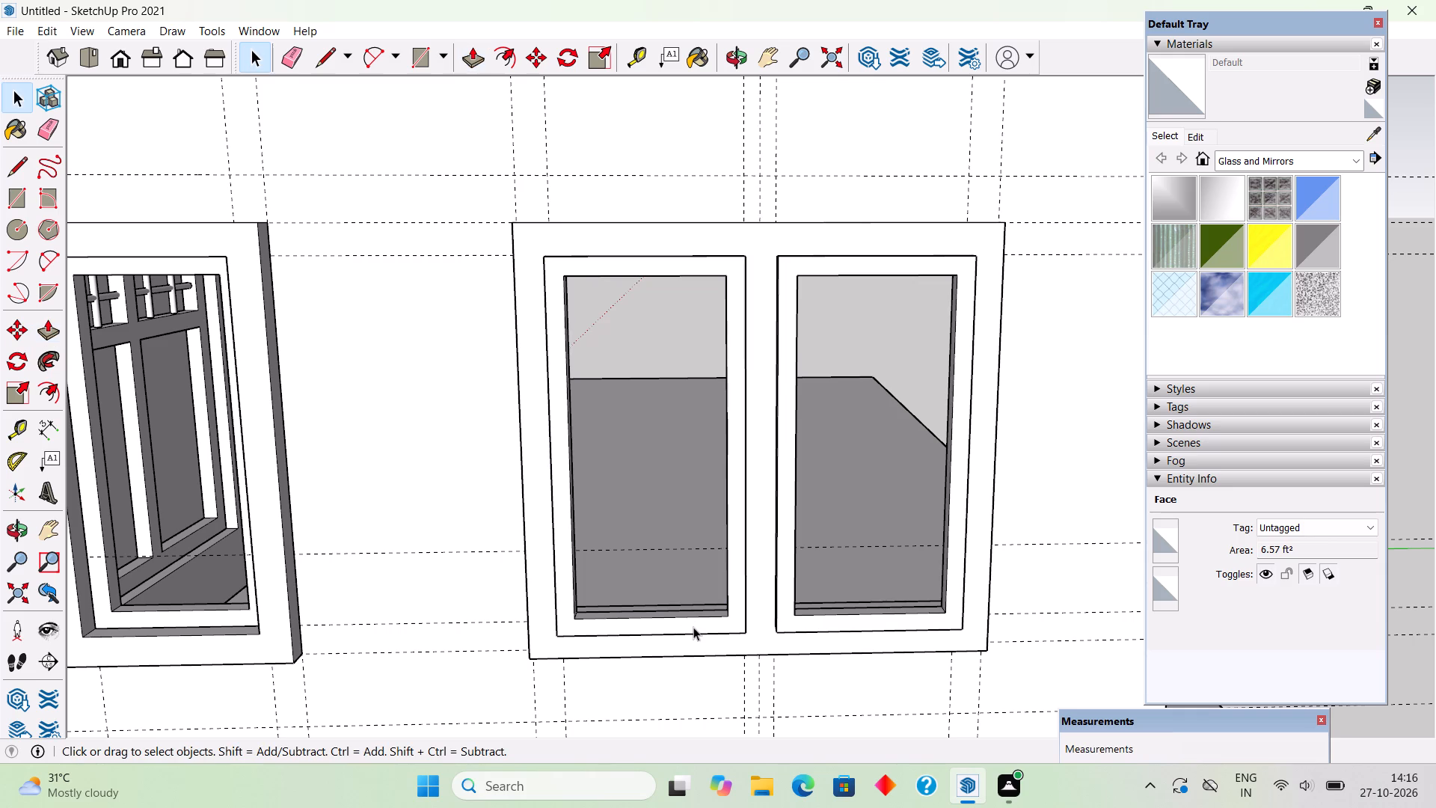
Make each of the two extruded sashes in the wide upper window its own separate group.
{"action": "triple_click", "coordinate": [693, 627]}
{"action": "right_click", "coordinate": [693, 627]}
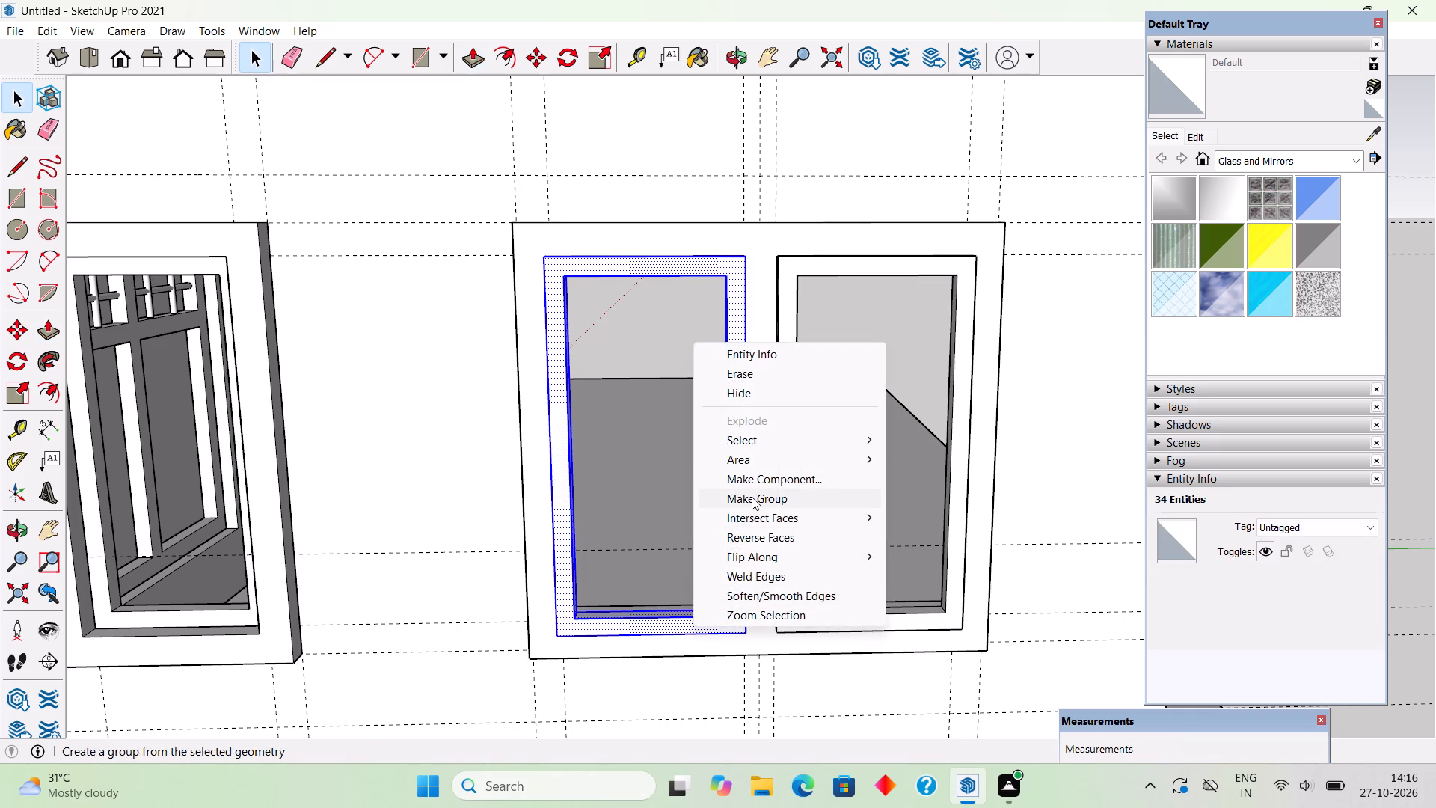
{"action": "left_click", "coordinate": [752, 497]}
{"action": "double_click", "coordinate": [795, 619]}
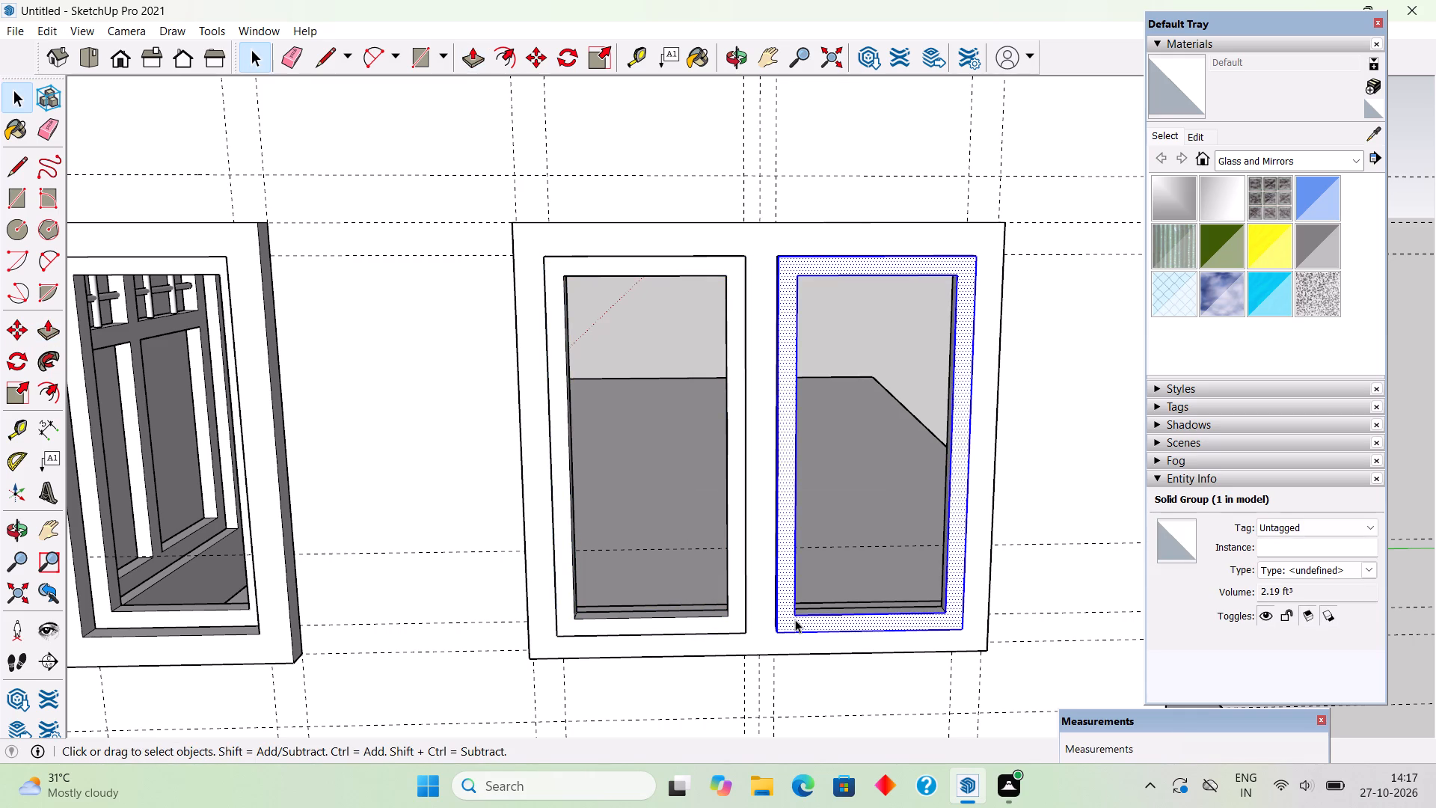
{"action": "left_click", "coordinate": [795, 619]}
{"action": "right_click", "coordinate": [795, 619]}
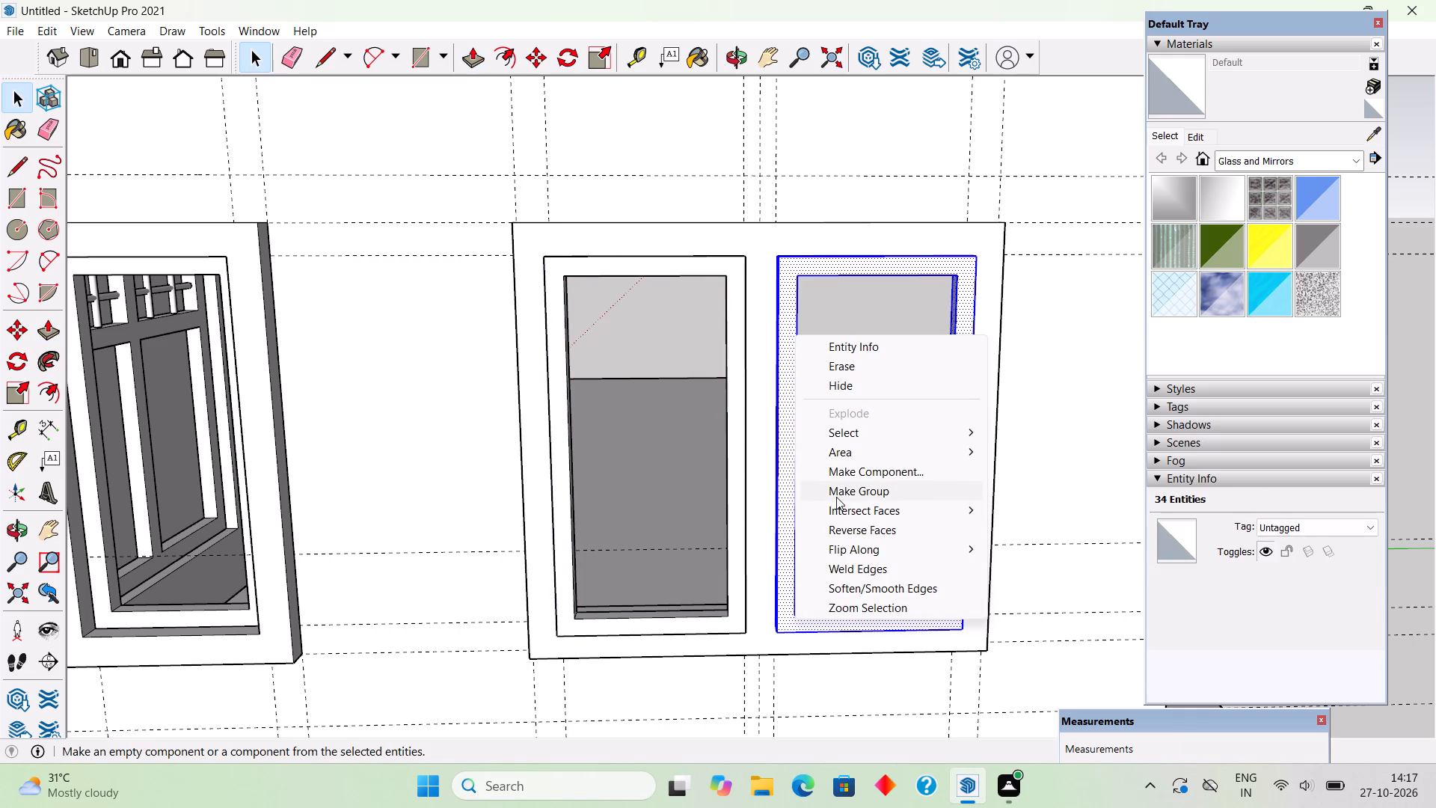
{"action": "left_click", "coordinate": [836, 497]}
{"action": "left_click", "coordinate": [895, 341]}
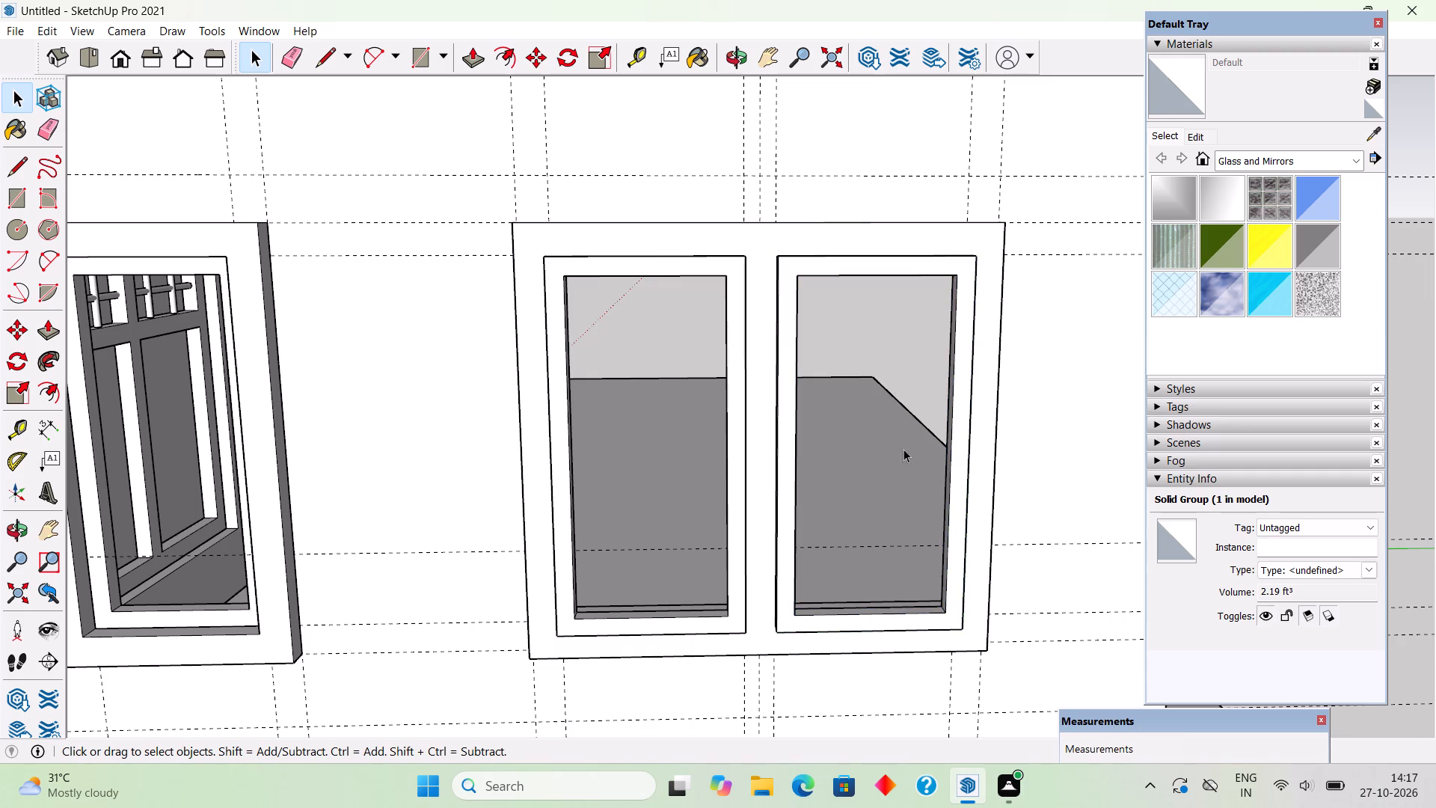
Move the wide window's left sash group inward from its lower front corner so it sits recessed inside the outer frame.
{"action": "scroll", "coordinate": [897, 507], "scroll_direction": "down", "scroll_amount": 5}
{"action": "middle_click_drag", "start_coordinate": [783, 562], "coordinate": [534, 572]}
{"action": "scroll", "coordinate": [534, 572], "scroll_direction": "up", "scroll_amount": 7}
{"action": "scroll", "coordinate": [611, 557], "scroll_direction": "up", "scroll_amount": 4}
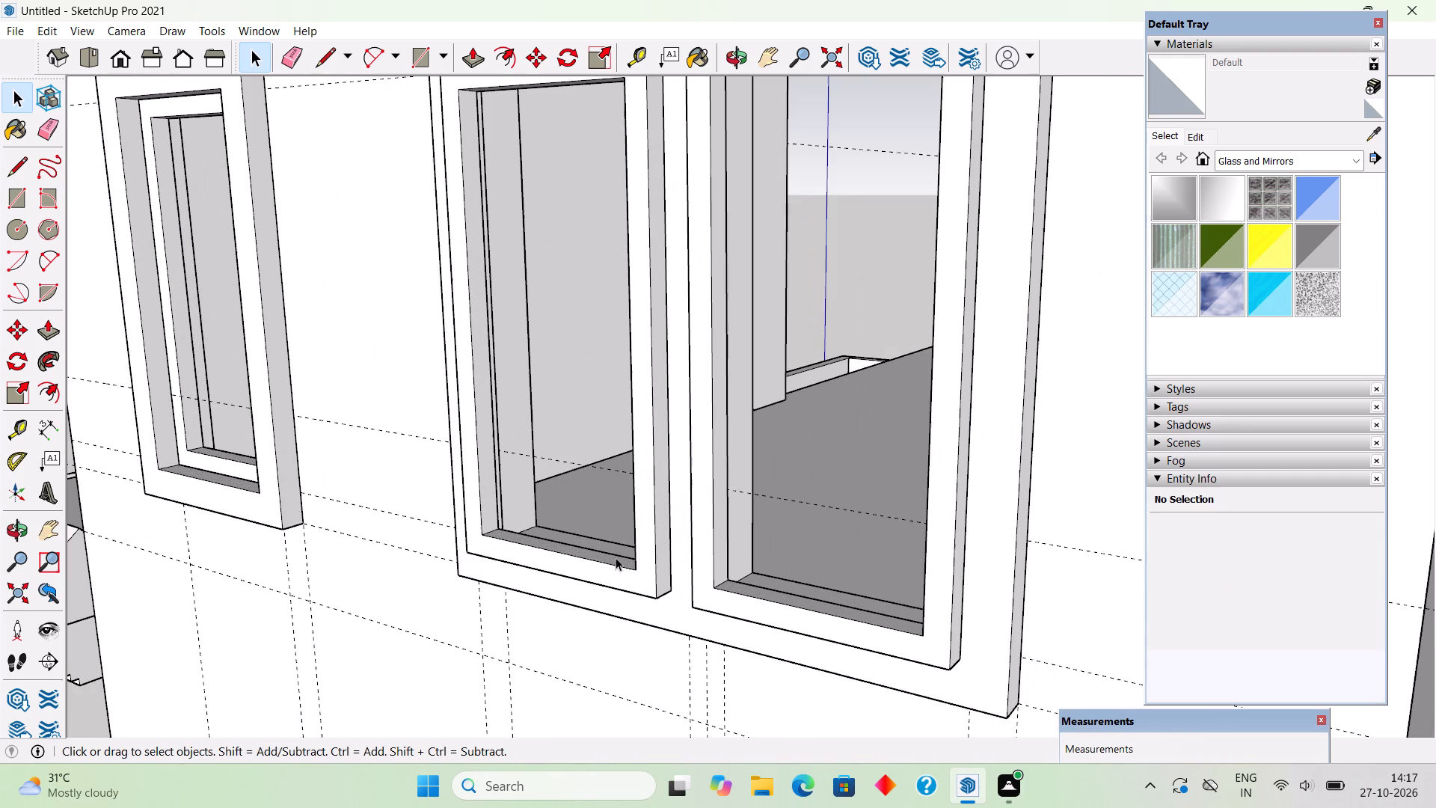
{"action": "left_click", "coordinate": [637, 577]}
{"action": "middle_click_drag", "start_coordinate": [702, 631], "coordinate": [969, 674]}
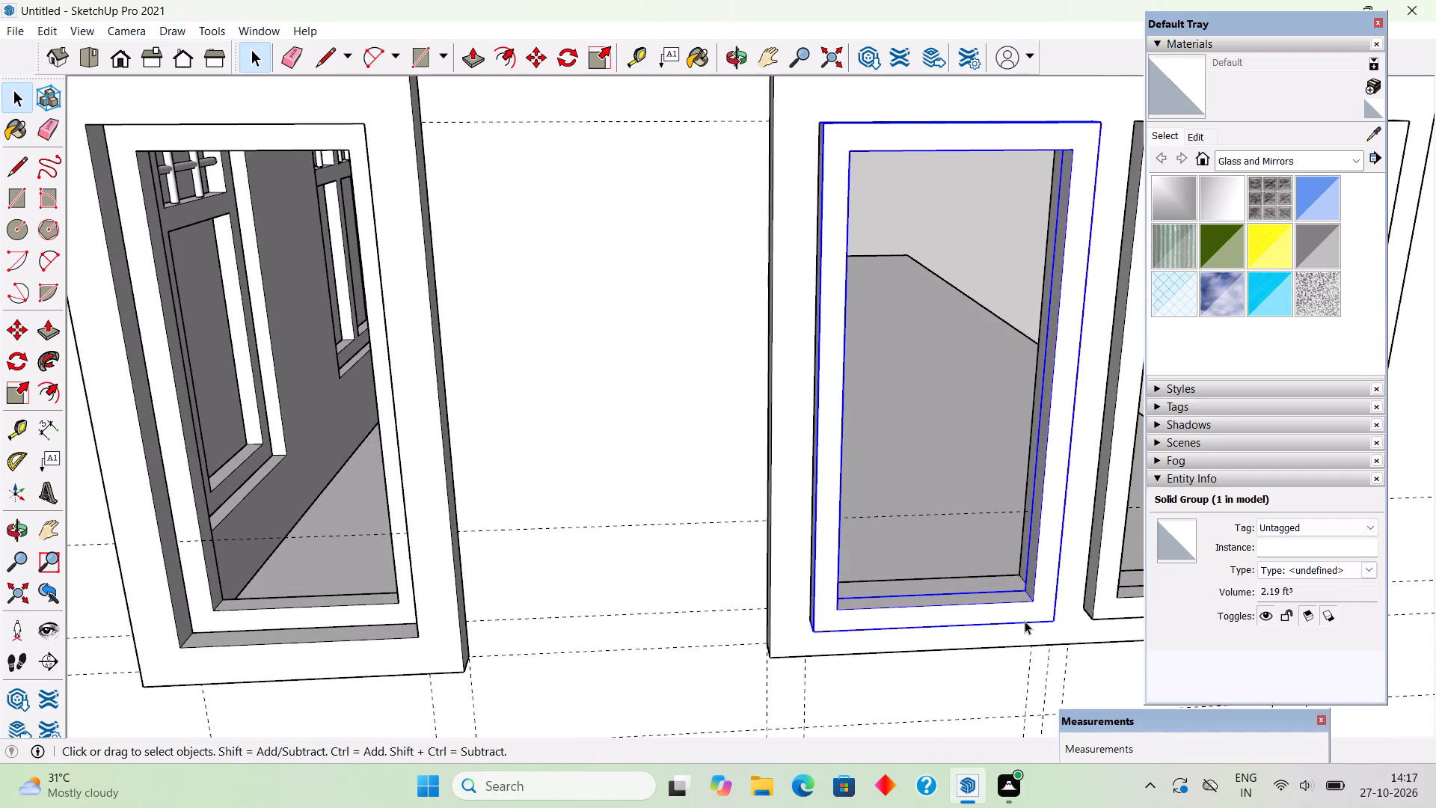
{"action": "scroll", "coordinate": [1025, 621], "scroll_direction": "up", "scroll_amount": 3}
{"action": "key", "text": "m"}
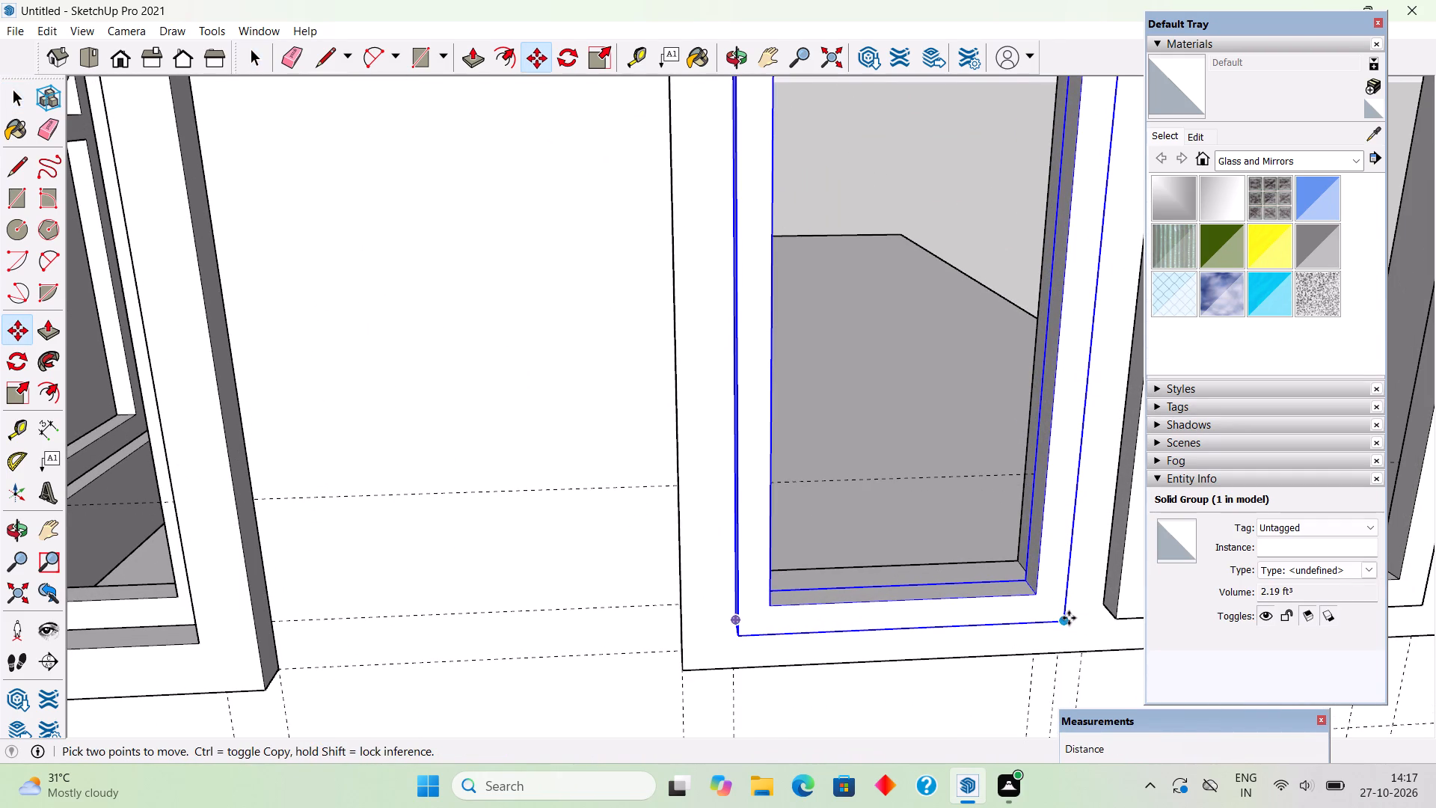
{"action": "left_click", "coordinate": [1069, 618]}
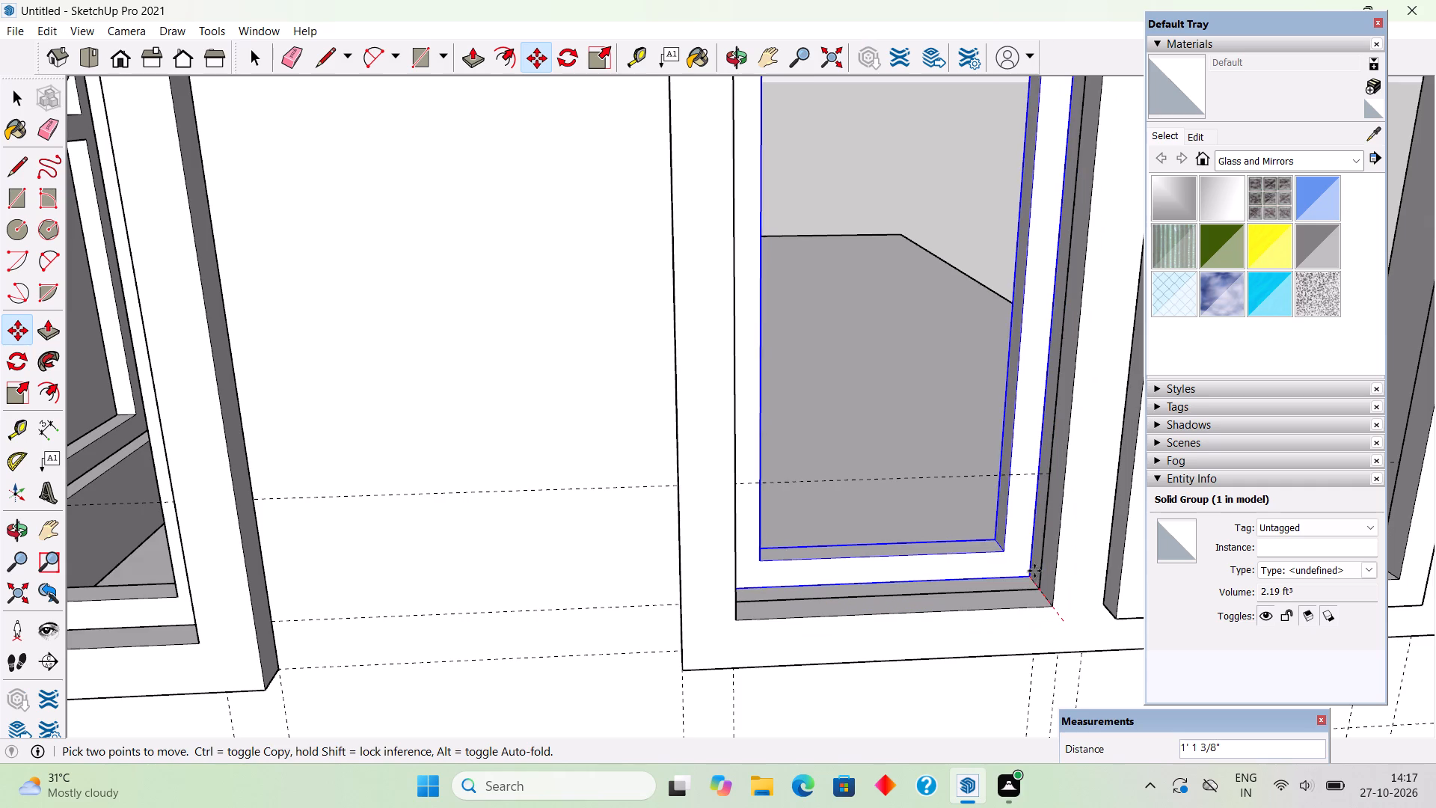
{"action": "scroll", "coordinate": [1034, 571], "scroll_direction": "up", "scroll_amount": 4}
{"action": "left_click", "coordinate": [1042, 592]}
{"action": "scroll", "coordinate": [479, 557], "scroll_direction": "down", "scroll_amount": 4}
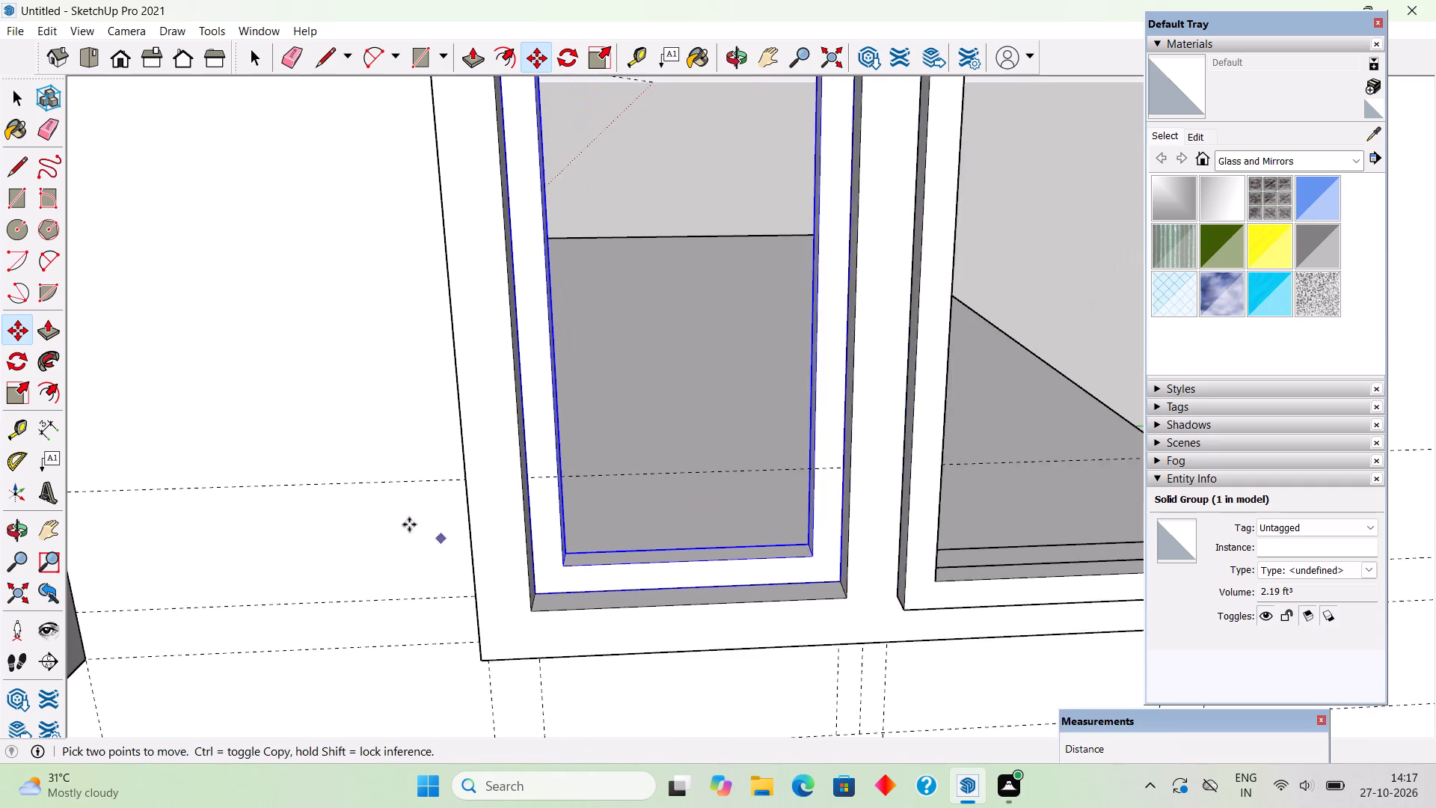
{"action": "scroll", "coordinate": [409, 524], "scroll_direction": "down", "scroll_amount": 5}
{"action": "key", "text": "space"}
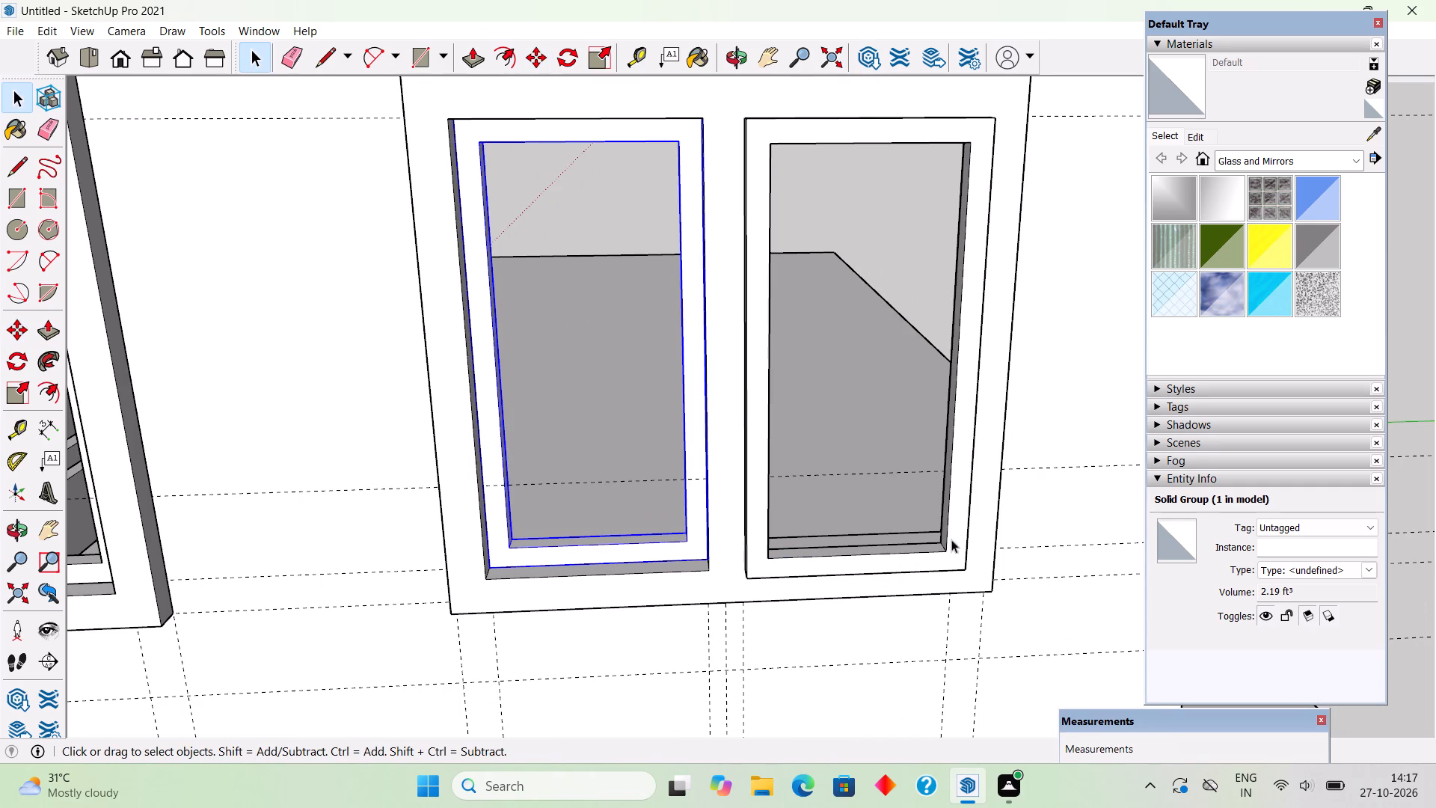
Move the wide window's right sash group inward from its lower front corner, recessing it like the left sash.
{"action": "scroll", "coordinate": [963, 514], "scroll_direction": "down", "scroll_amount": 2}
{"action": "scroll", "coordinate": [975, 465], "scroll_direction": "up", "scroll_amount": 4}
{"action": "left_click", "coordinate": [958, 509]}
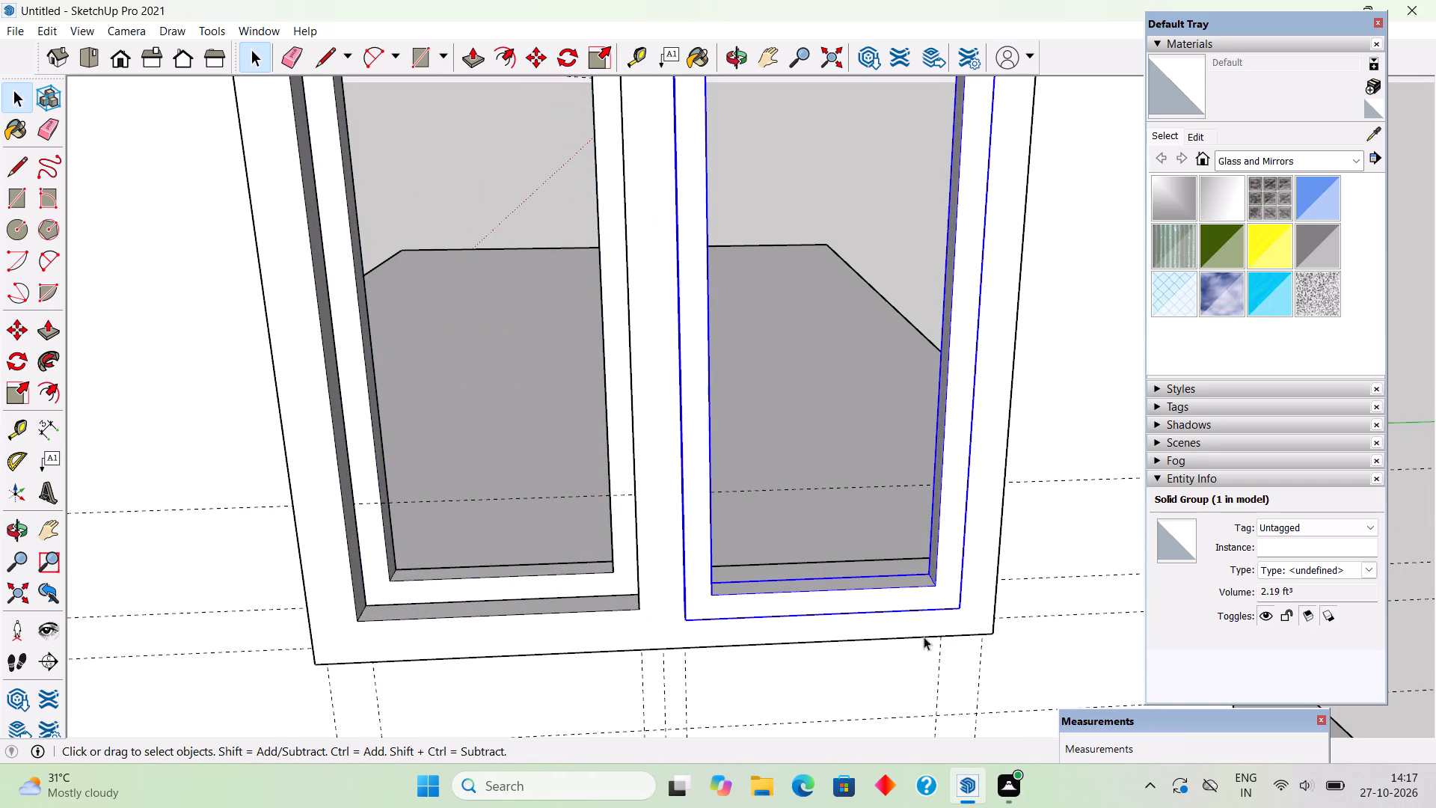
{"action": "middle_click_drag", "start_coordinate": [983, 660], "coordinate": [1085, 655]}
{"action": "scroll", "coordinate": [998, 539], "scroll_direction": "up", "scroll_amount": 2}
{"action": "key", "text": "m"}
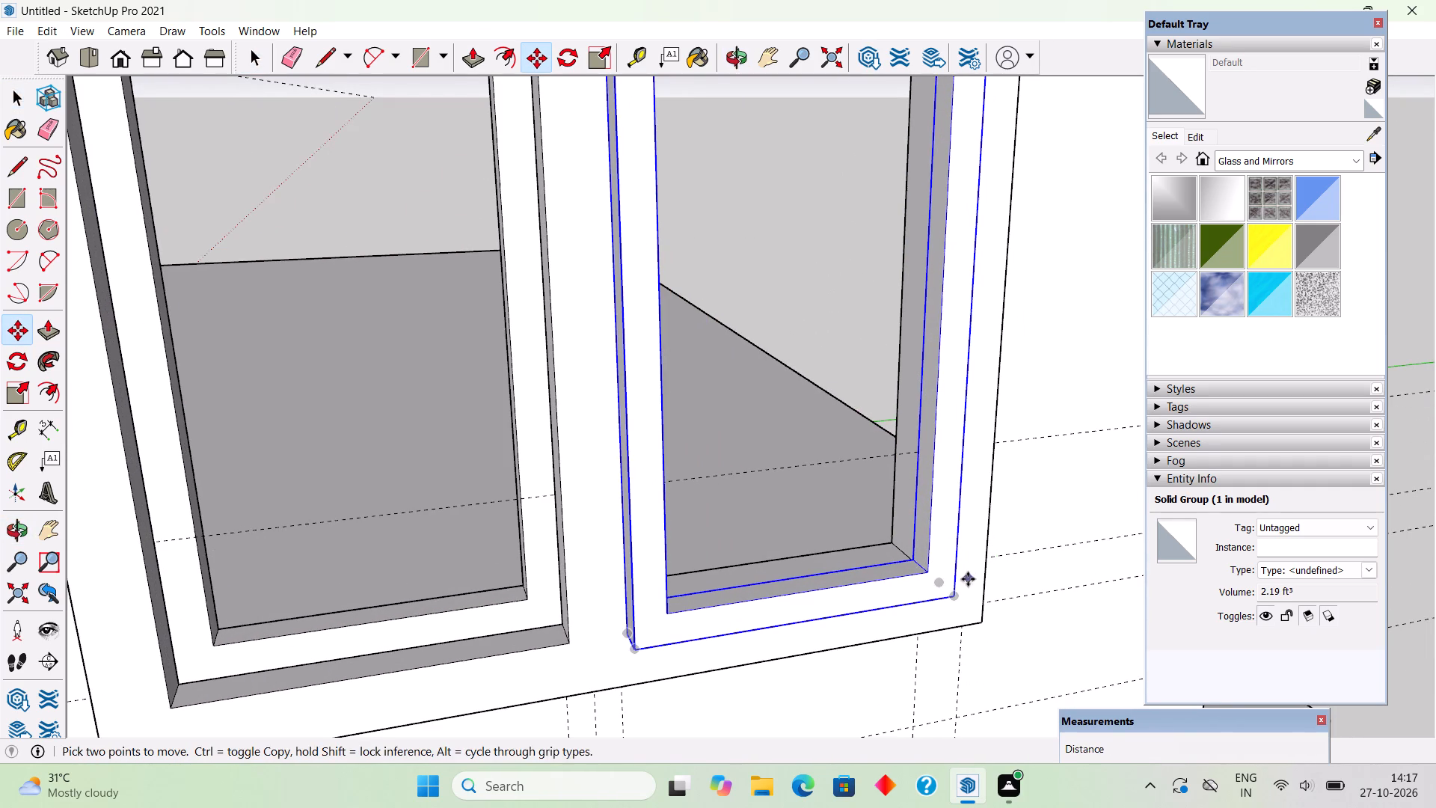
{"action": "left_click", "coordinate": [954, 597]}
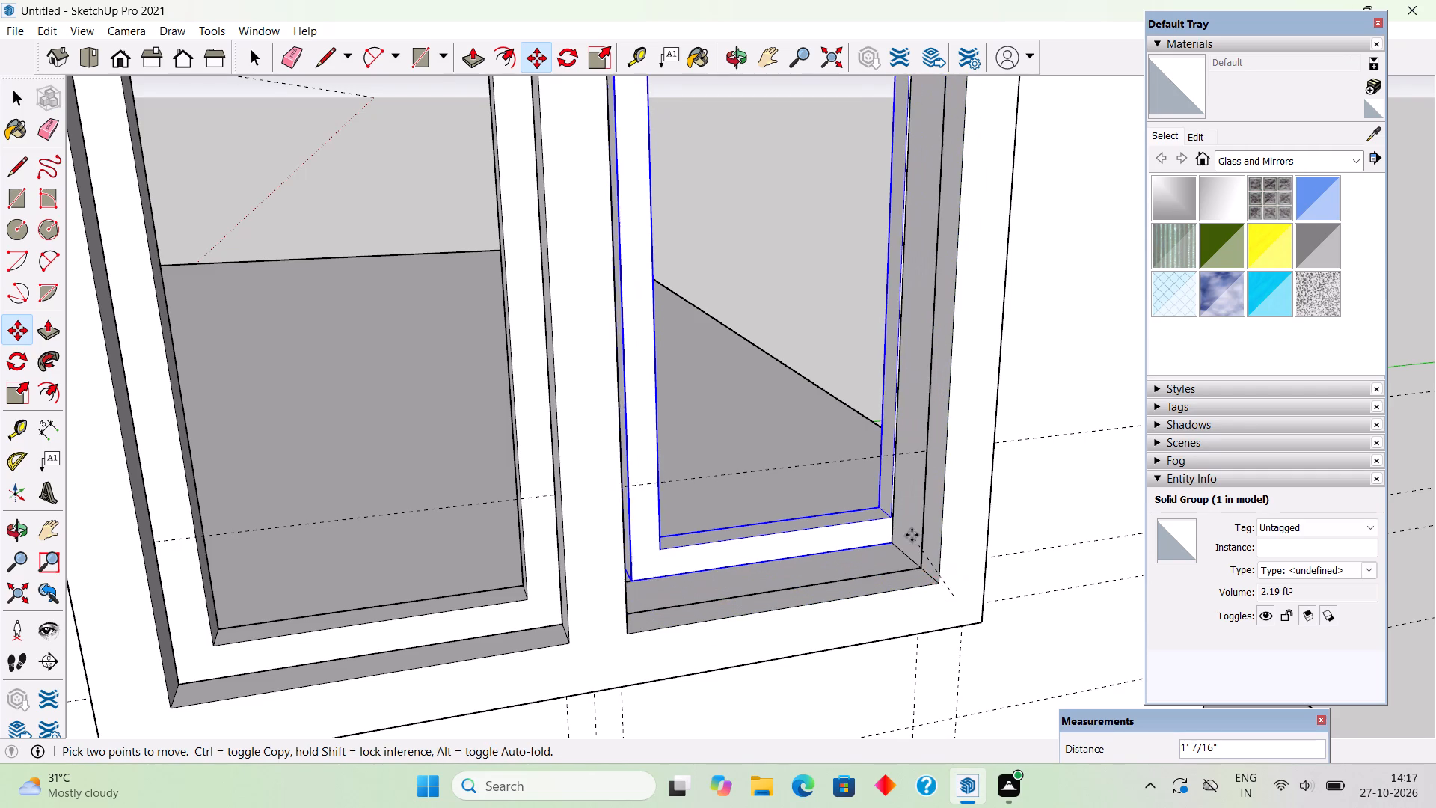
{"action": "left_click", "coordinate": [921, 567]}
{"action": "scroll", "coordinate": [921, 567], "scroll_direction": "down", "scroll_amount": 5}
{"action": "key", "text": "space"}
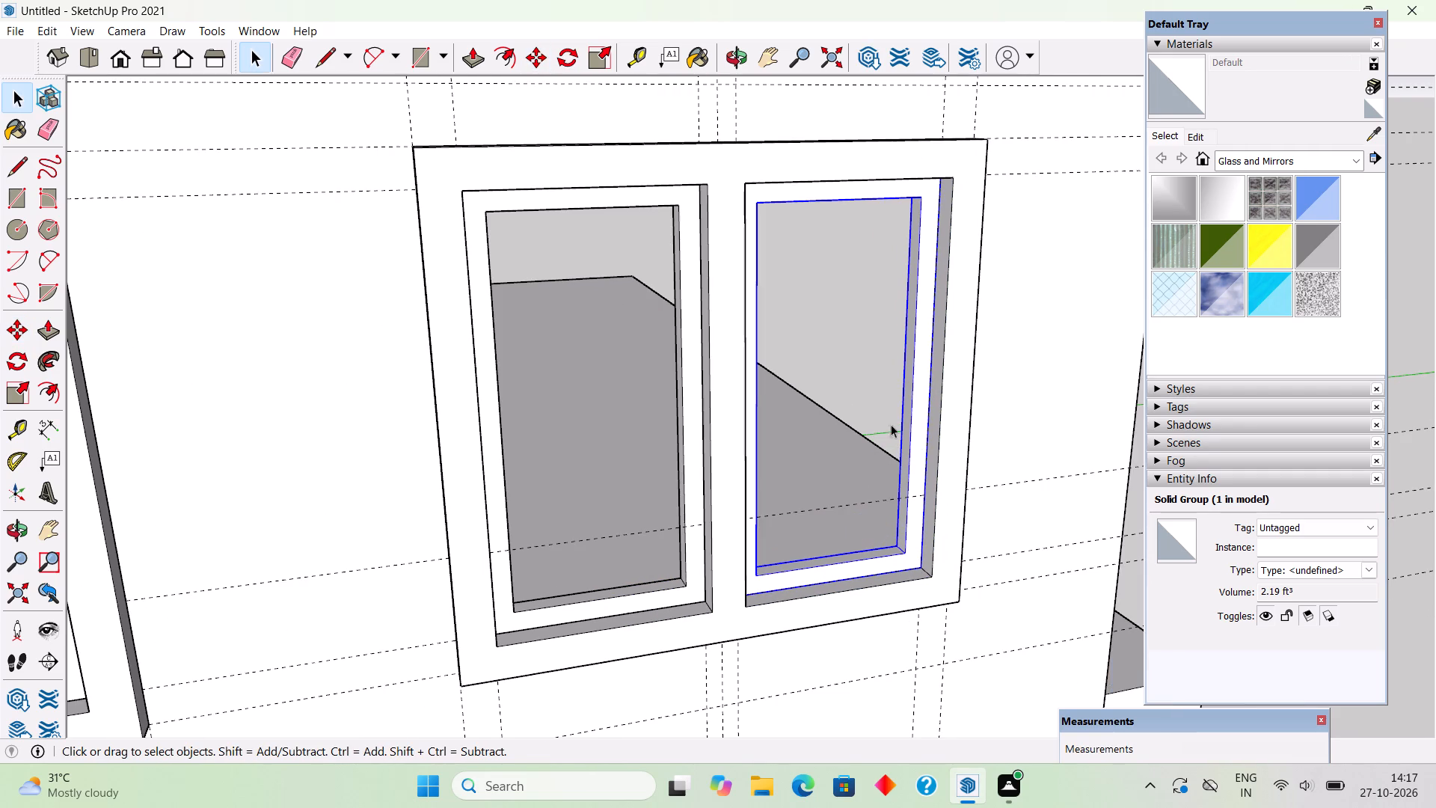
{"action": "left_click", "coordinate": [835, 346]}
Place a vertical guide 2" from the front edge on the inner side face of the narrow upper window's sash.
{"action": "scroll", "coordinate": [871, 446], "scroll_direction": "down", "scroll_amount": 5}
{"action": "middle_click_drag", "start_coordinate": [871, 489], "coordinate": [741, 450]}
{"action": "scroll", "coordinate": [743, 448], "scroll_direction": "down", "scroll_amount": 1}
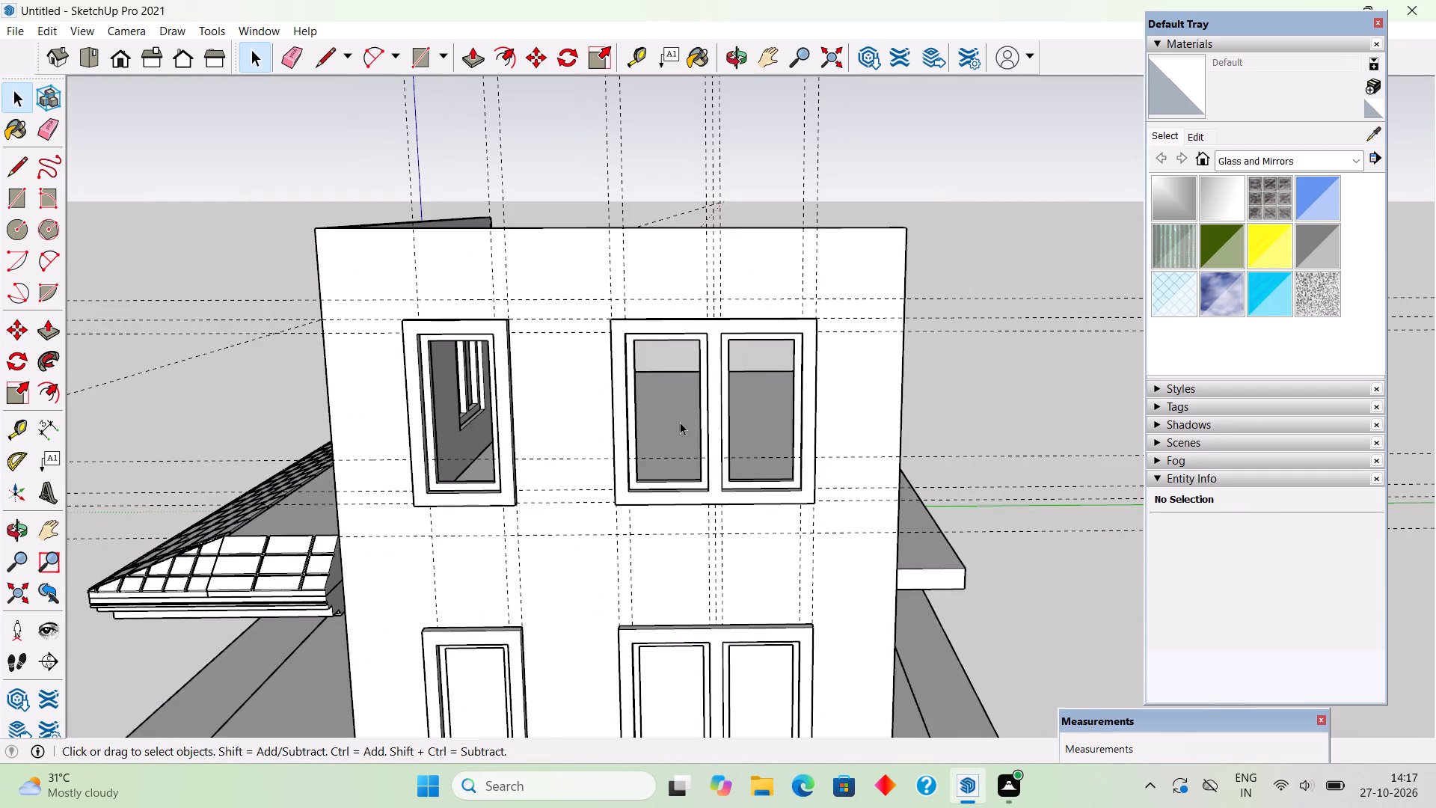
{"action": "middle_click_drag", "start_coordinate": [606, 344], "coordinate": [344, 355]}
{"action": "scroll", "coordinate": [353, 341], "scroll_direction": "up", "scroll_amount": 5}
{"action": "scroll", "coordinate": [440, 338], "scroll_direction": "up", "scroll_amount": 4}
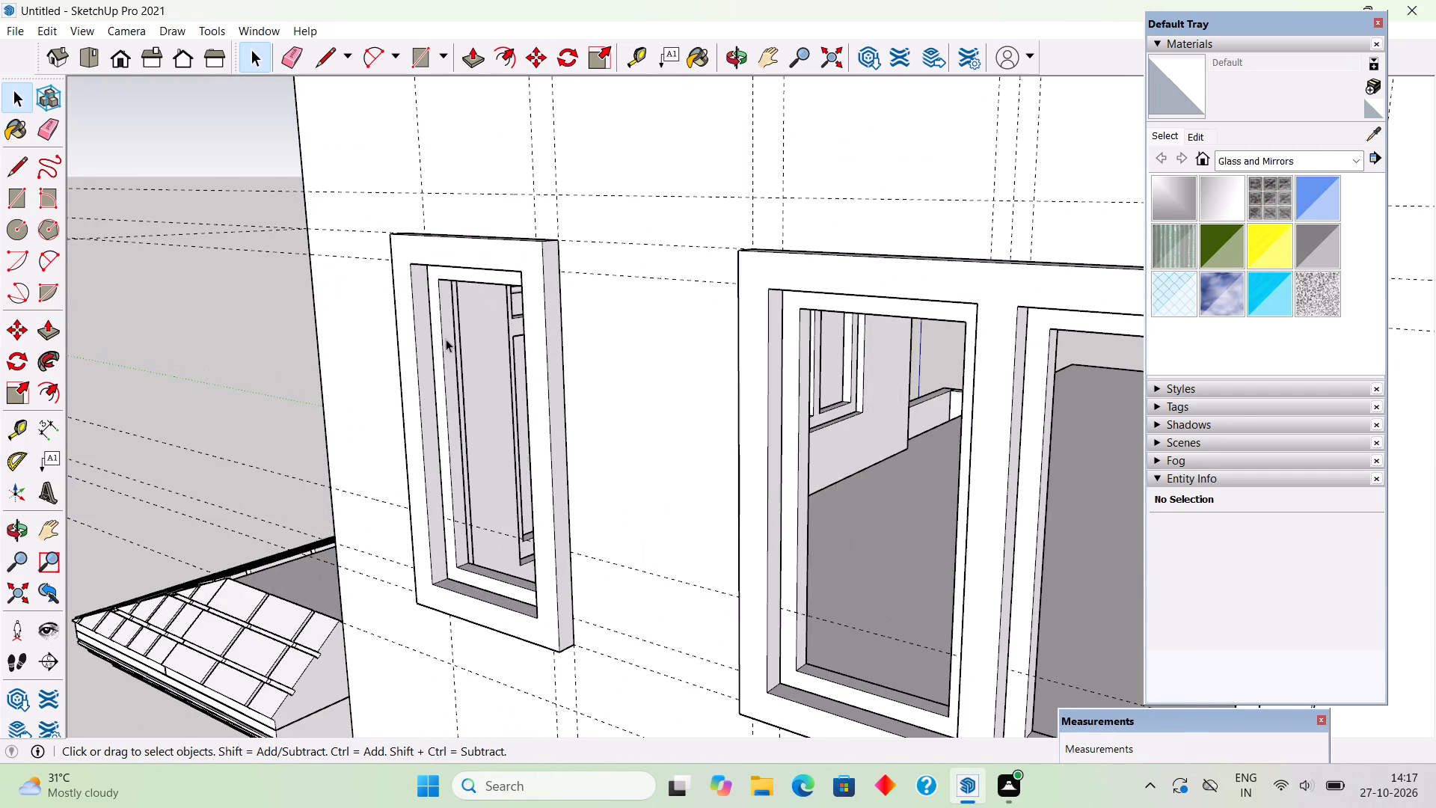
{"action": "scroll", "coordinate": [446, 339], "scroll_direction": "up", "scroll_amount": 2}
{"action": "middle_click_drag", "start_coordinate": [440, 319], "coordinate": [409, 248]}
{"action": "scroll", "coordinate": [411, 253], "scroll_direction": "up", "scroll_amount": 3}
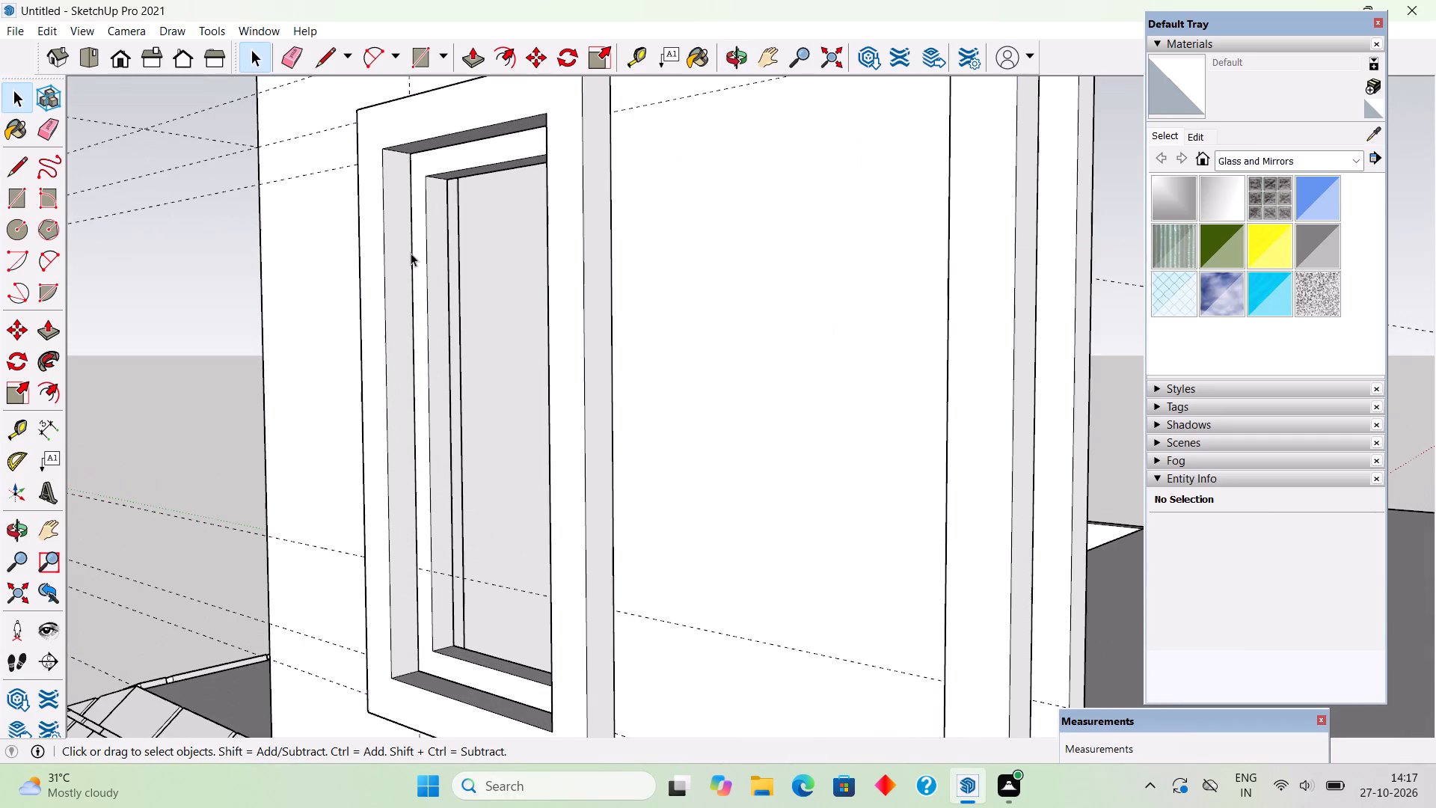
{"action": "key", "text": "t"}
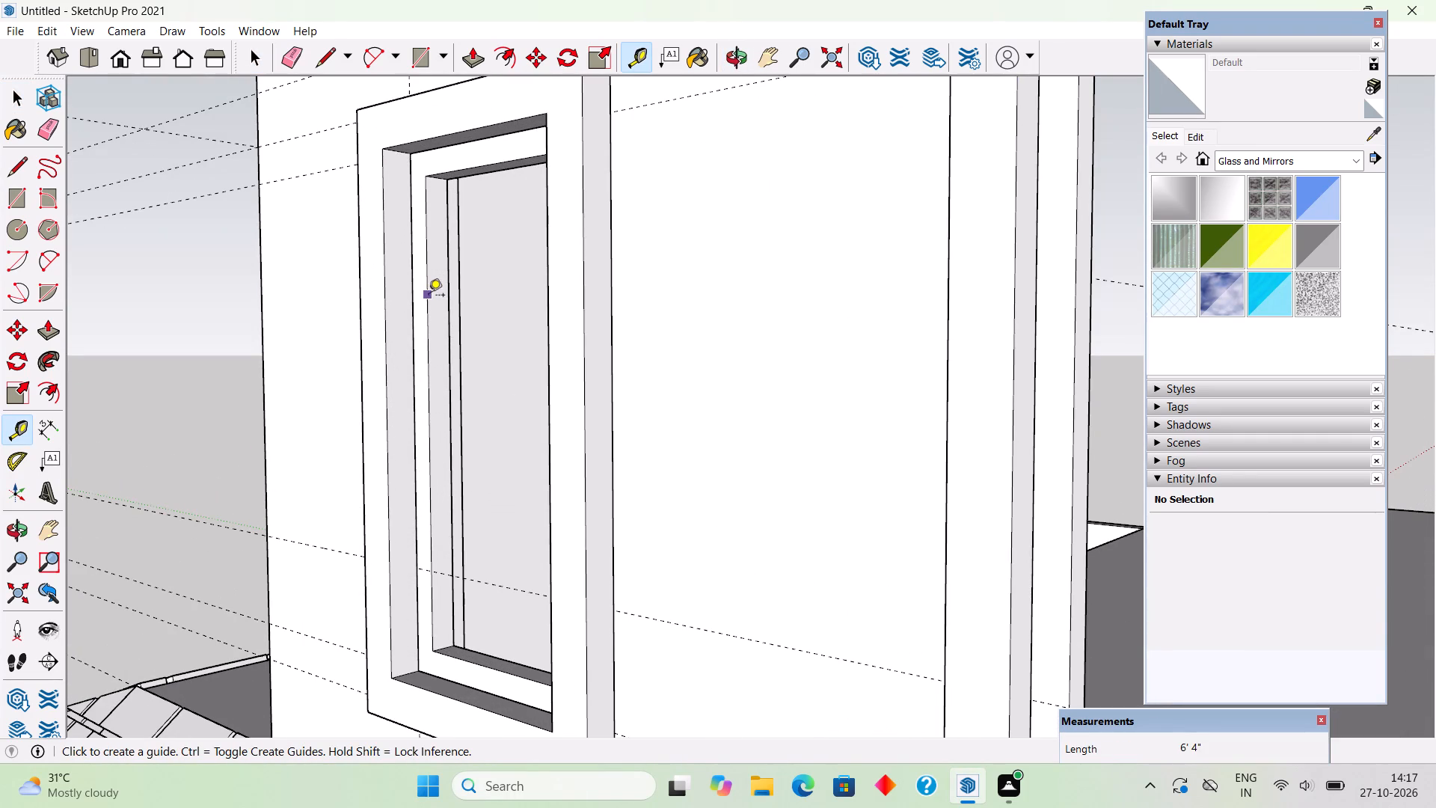
{"action": "left_click", "coordinate": [429, 296]}
{"action": "scroll", "coordinate": [439, 223], "scroll_direction": "up", "scroll_amount": 4}
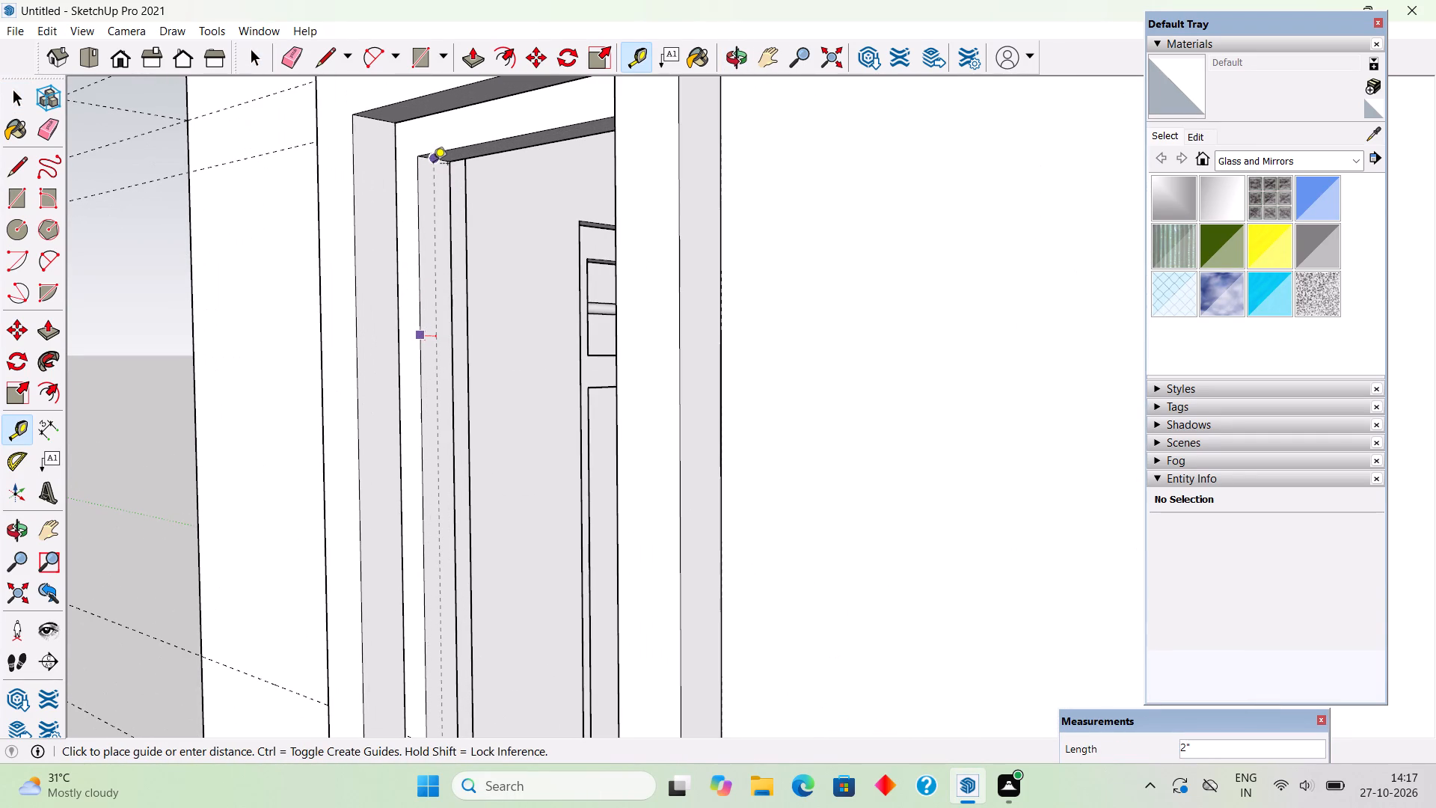
{"action": "left_click", "coordinate": [434, 164]}
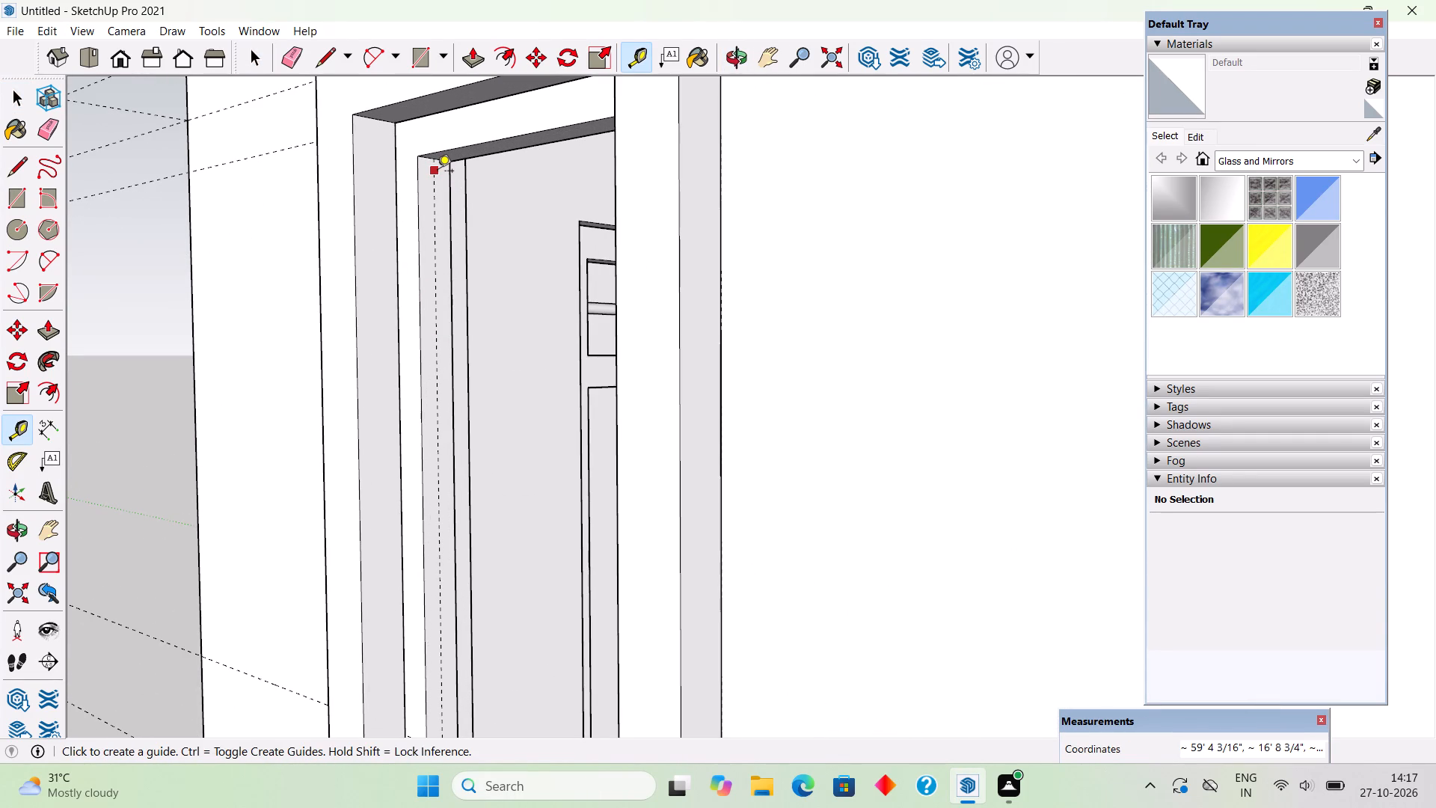
Draw a circle of 1" radius centred on the guide near the top of the narrow sash's inner side face.
{"action": "key", "text": "c"}
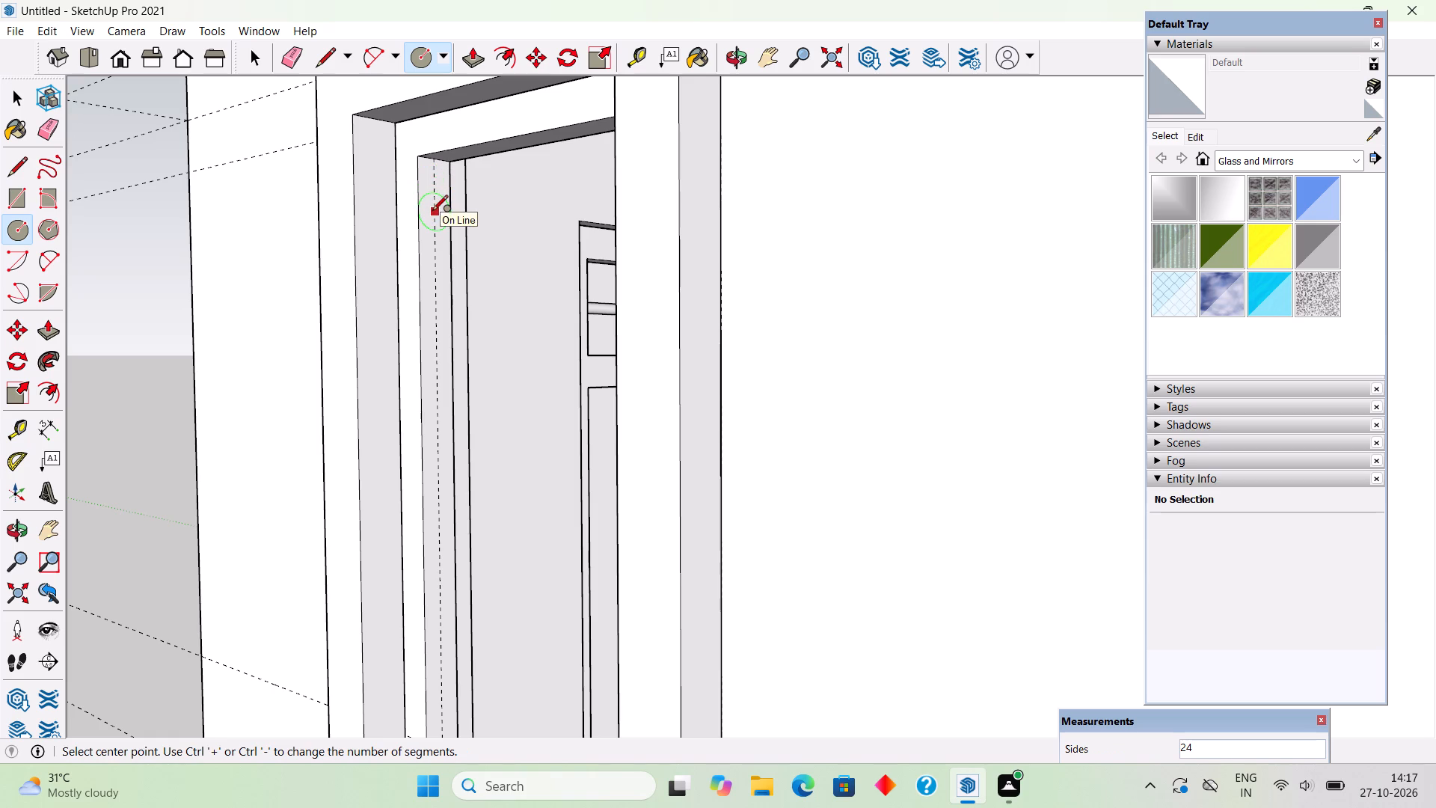
{"action": "left_click", "coordinate": [432, 212]}
{"action": "scroll", "coordinate": [436, 227], "scroll_direction": "up", "scroll_amount": 3}
{"action": "left_click", "coordinate": [436, 227]}
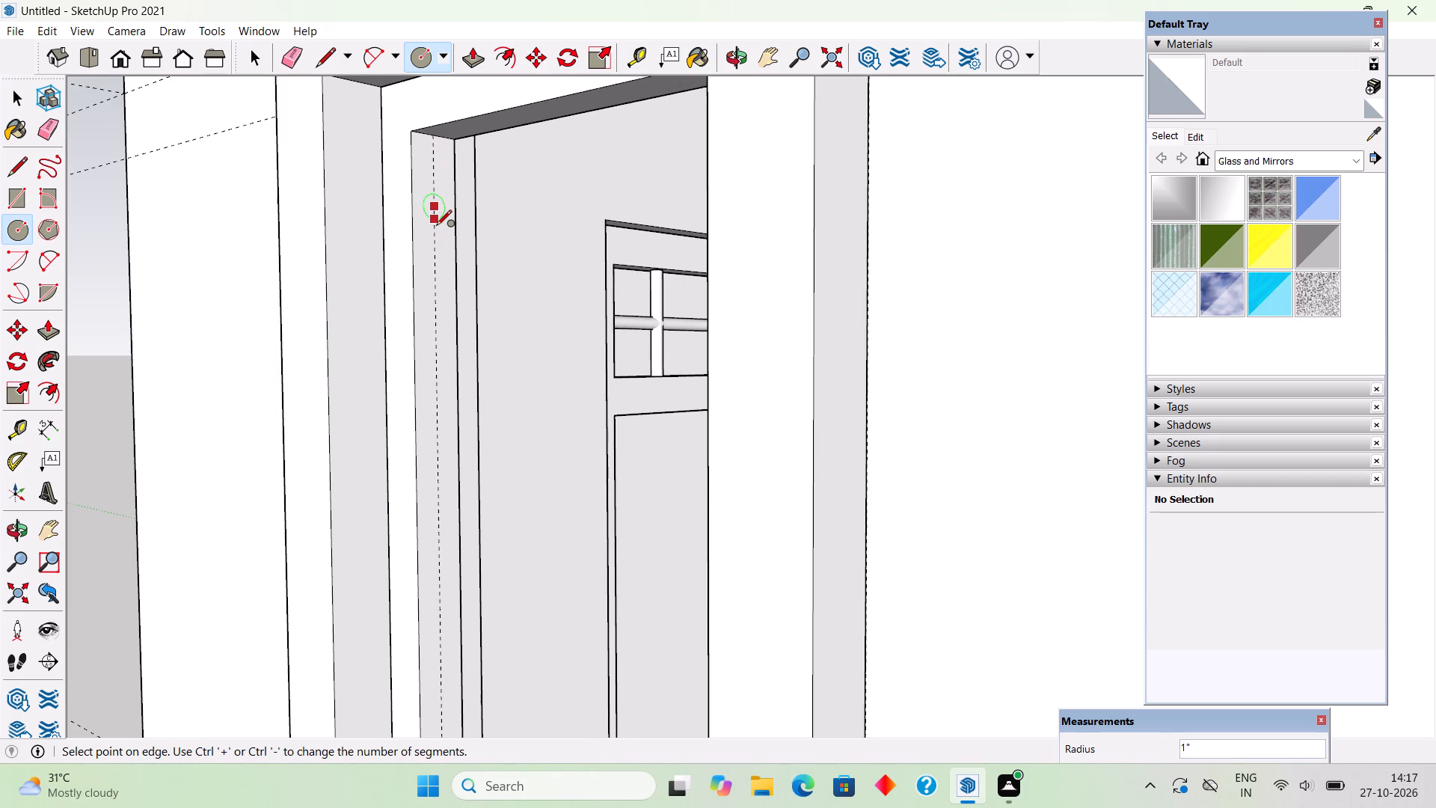
Extrude the circle about 2' 6 3/4" across the narrow window's opening to the sash's opposite side, forming a horizontal bar.
{"action": "key", "text": "p"}
{"action": "left_click", "coordinate": [435, 212]}
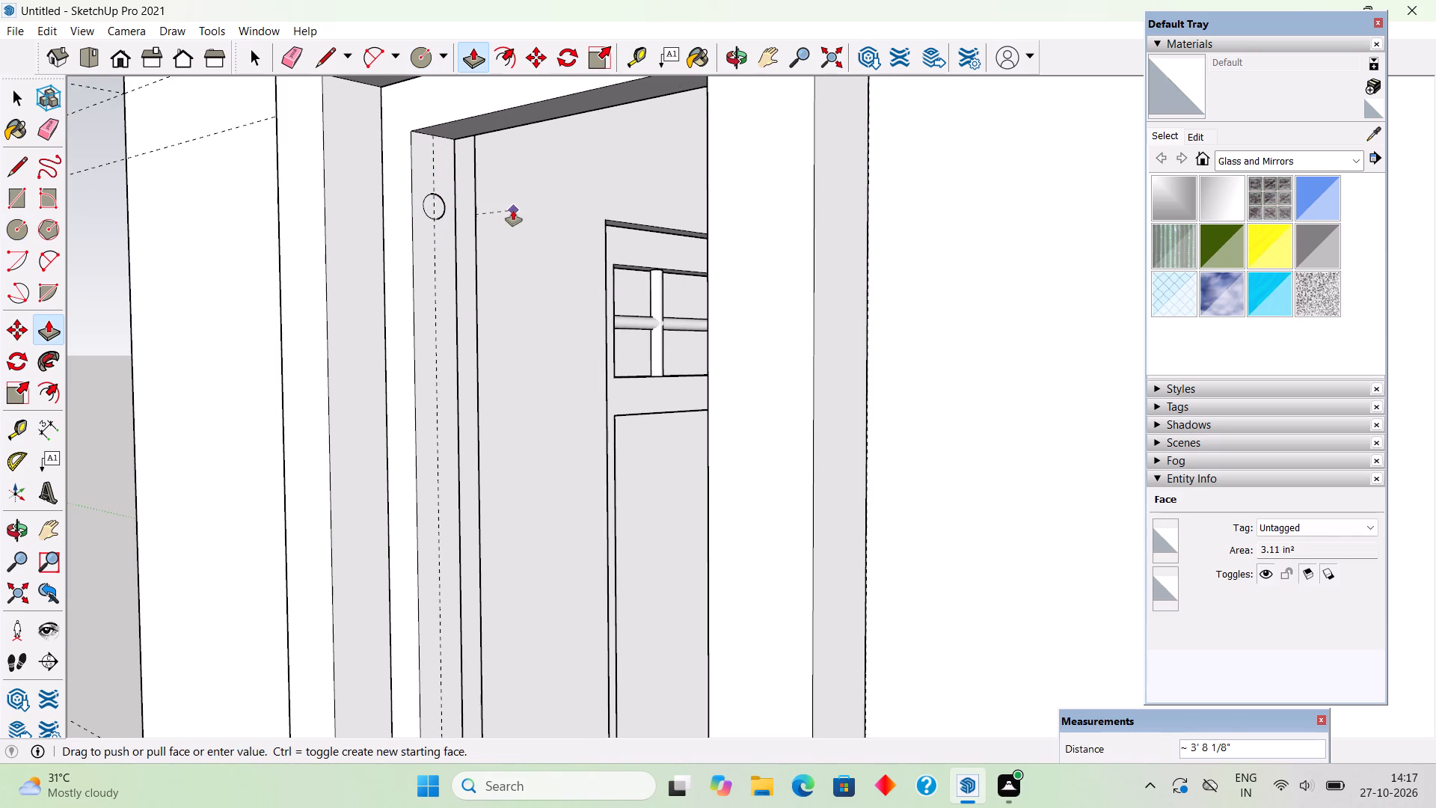
{"action": "scroll", "coordinate": [513, 210], "scroll_direction": "down", "scroll_amount": 13}
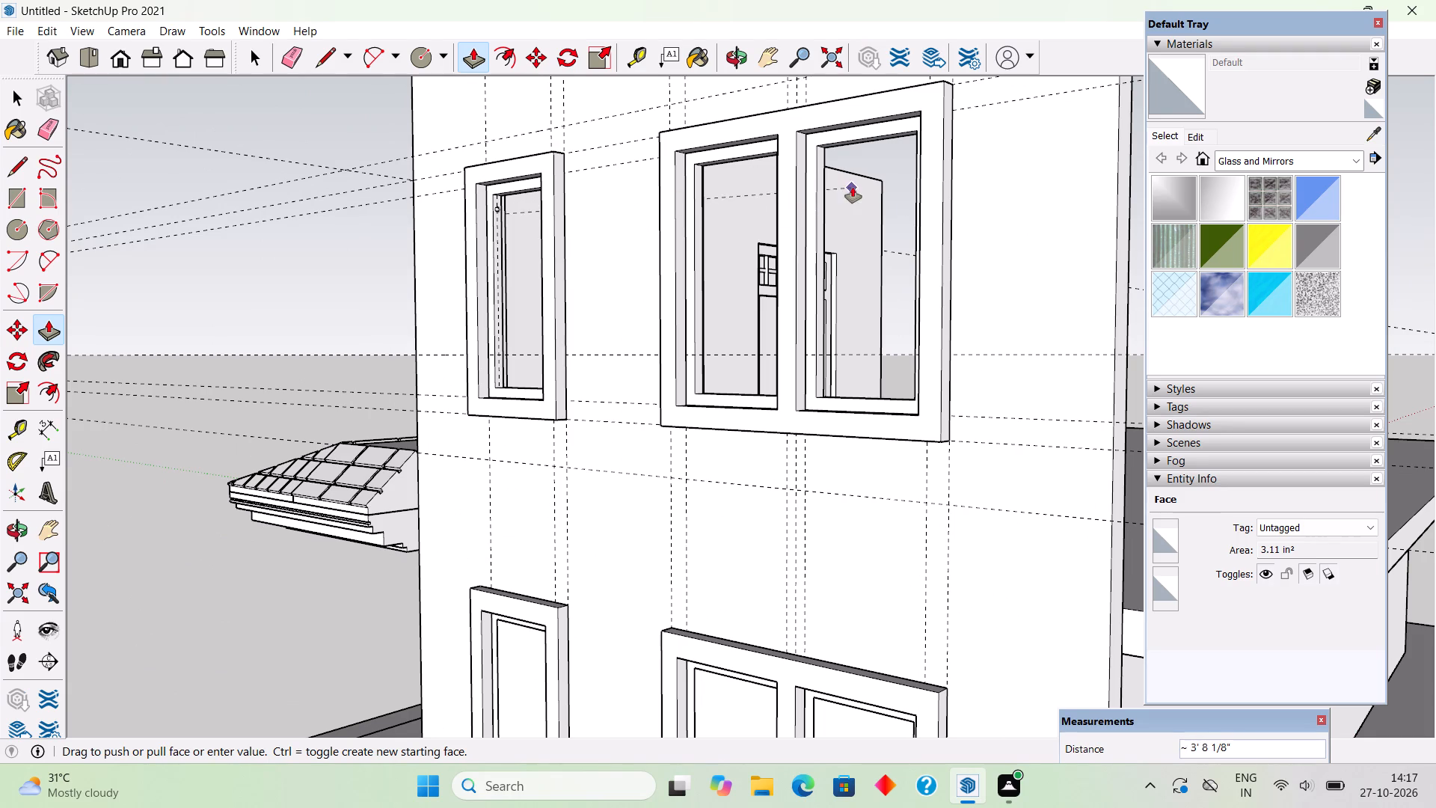
{"action": "middle_click_drag", "start_coordinate": [575, 243], "coordinate": [601, 253]}
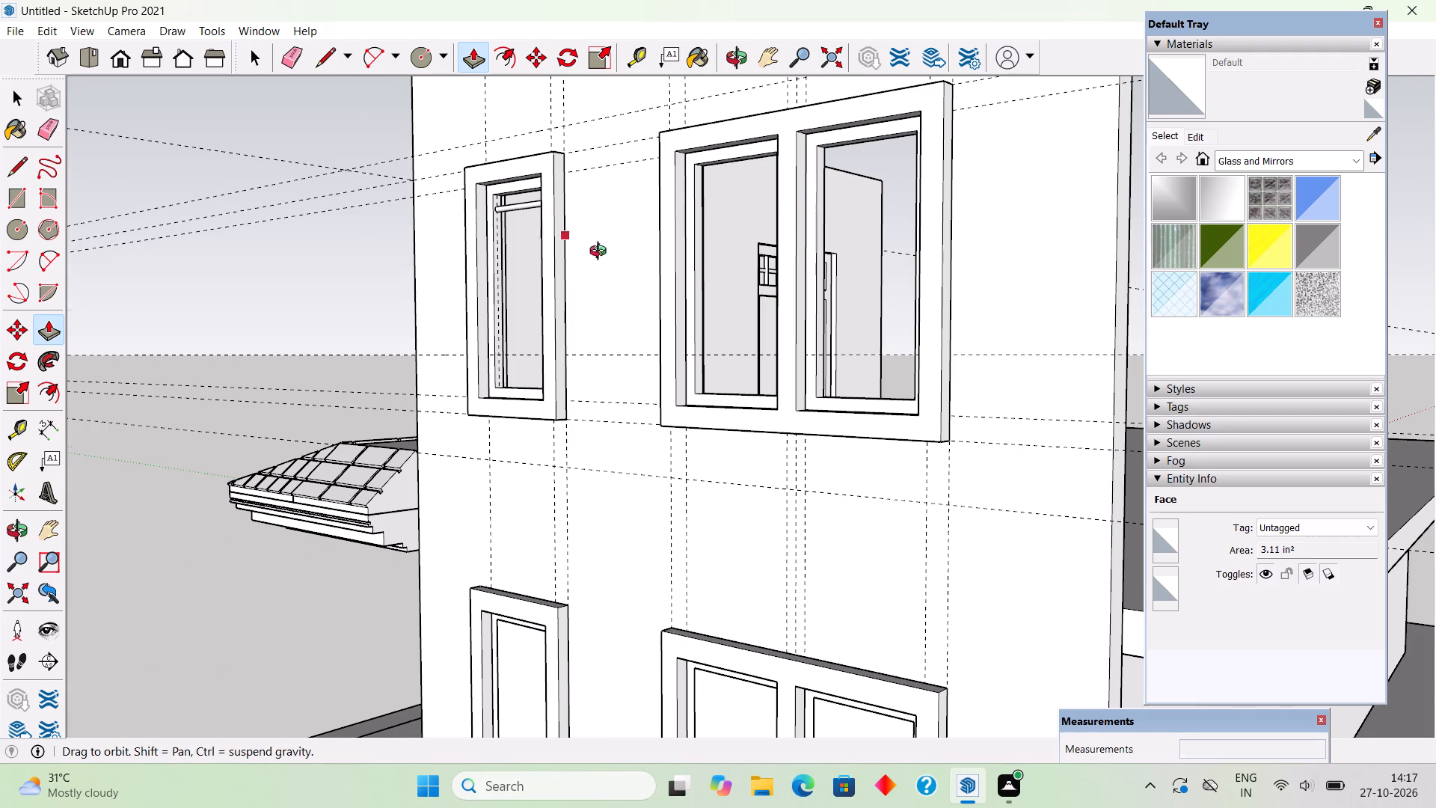
{"action": "middle_click_drag", "start_coordinate": [601, 253], "coordinate": [889, 329]}
{"action": "left_click", "coordinate": [823, 292]}
{"action": "key", "text": "space"}
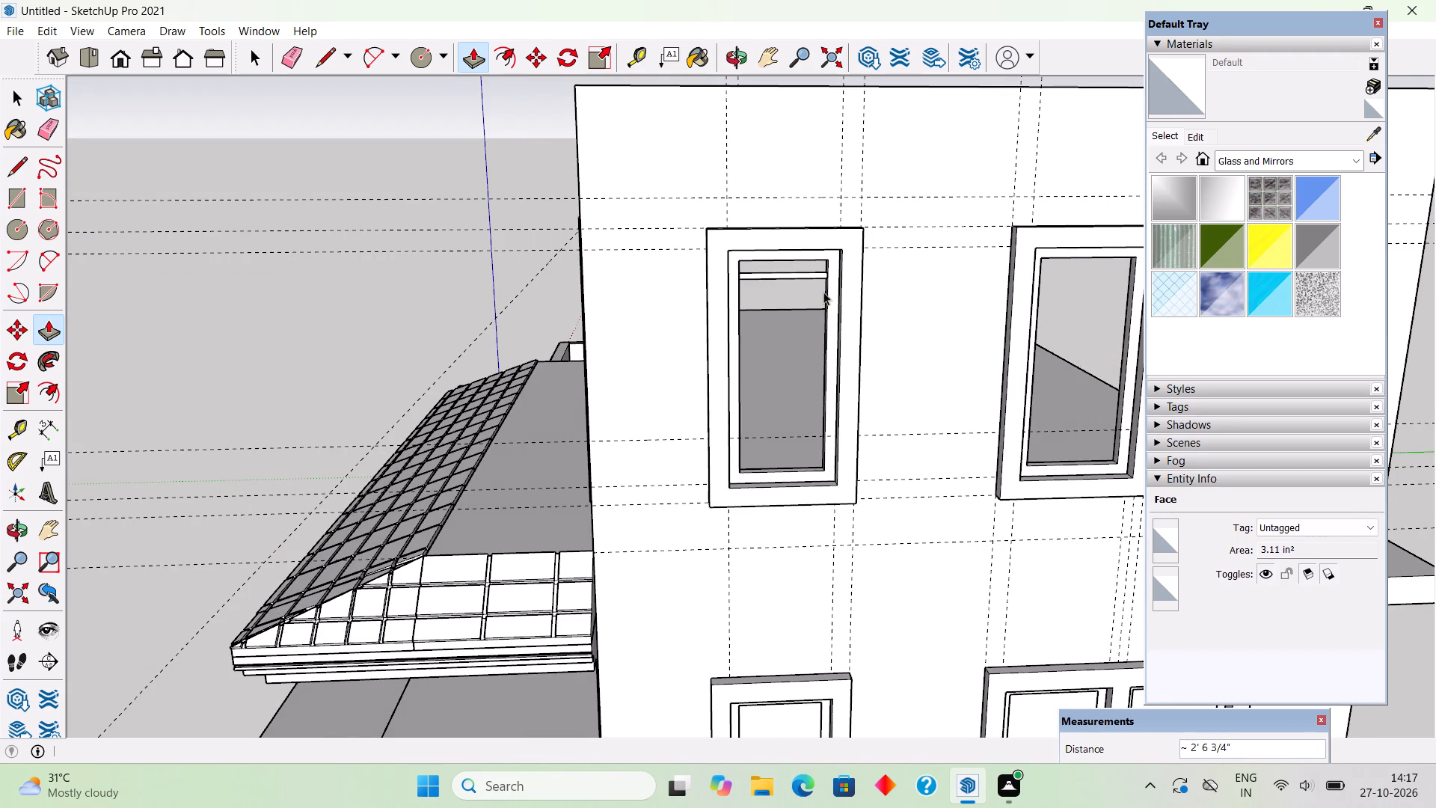
Make the horizontal bar in the narrow upper window a group.
{"action": "triple_click", "coordinate": [814, 272]}
{"action": "right_click", "coordinate": [814, 272]}
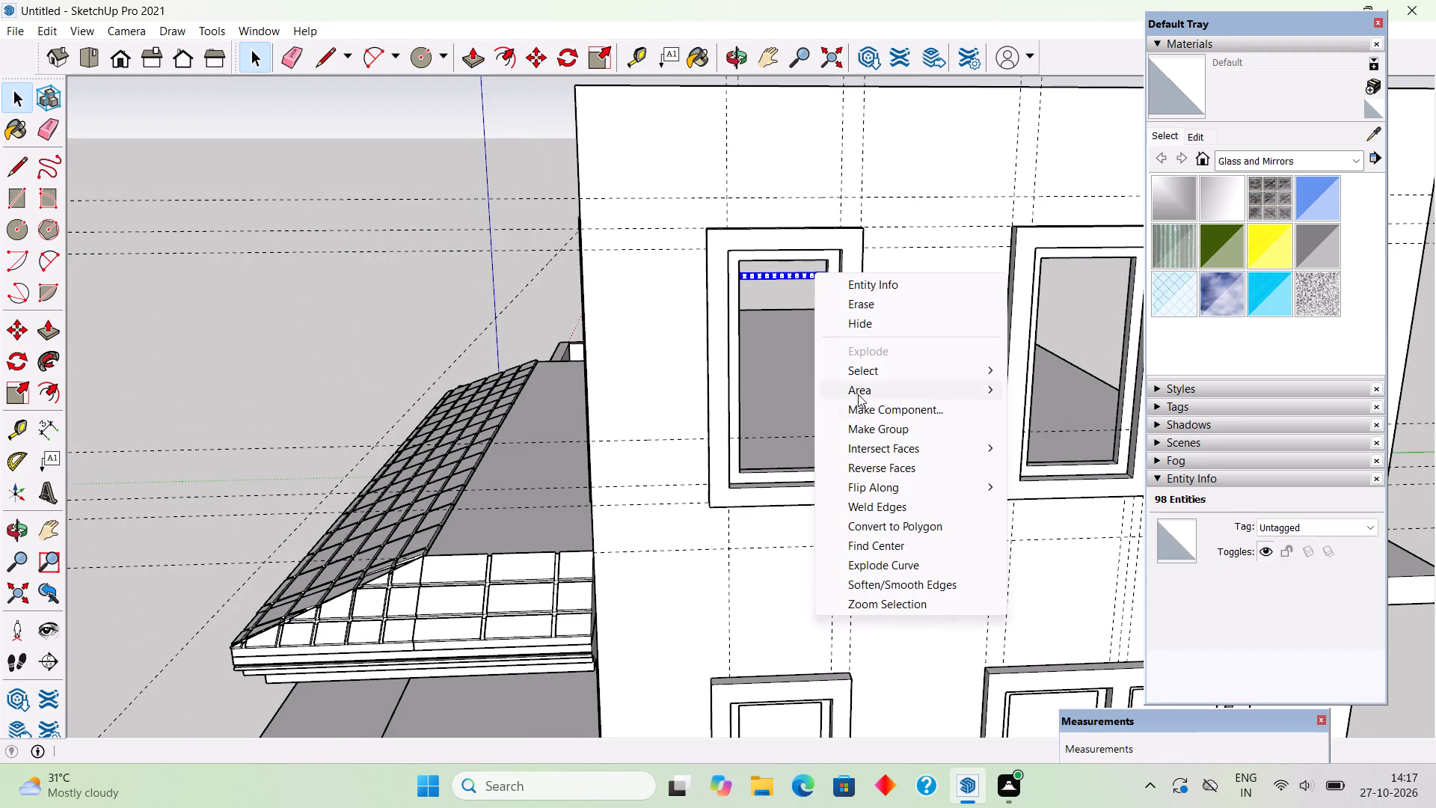
{"action": "left_click", "coordinate": [867, 427]}
Copy the bar group straight down the narrow window at 7" spacing, making eight copies.
{"action": "scroll", "coordinate": [774, 282], "scroll_direction": "up", "scroll_amount": 4}
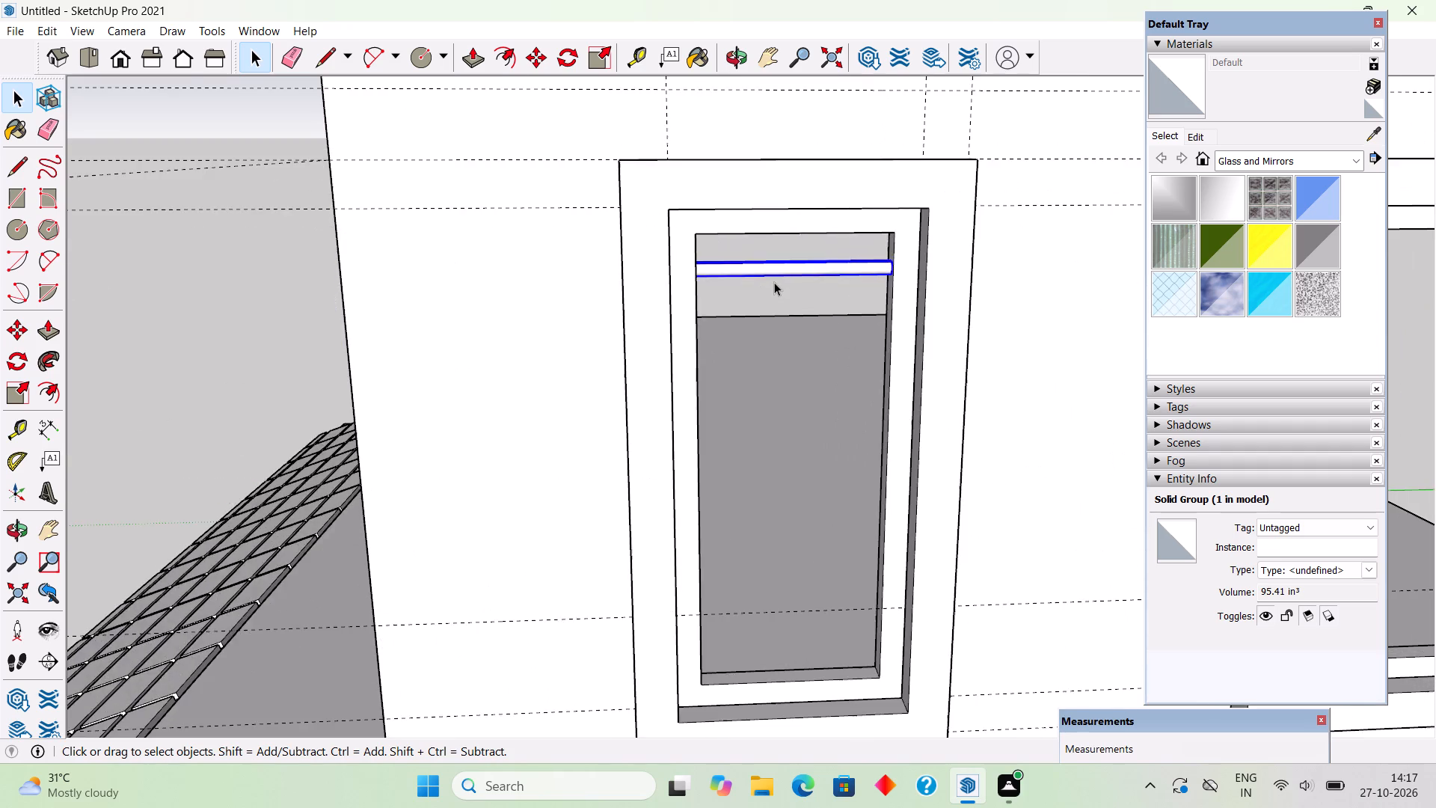
{"action": "scroll", "coordinate": [774, 282], "scroll_direction": "up", "scroll_amount": 1}
{"action": "middle_click_drag", "start_coordinate": [774, 282], "coordinate": [731, 258]}
{"action": "scroll", "coordinate": [731, 258], "scroll_direction": "down", "scroll_amount": 8}
{"action": "middle_click_drag", "start_coordinate": [726, 258], "coordinate": [693, 268]}
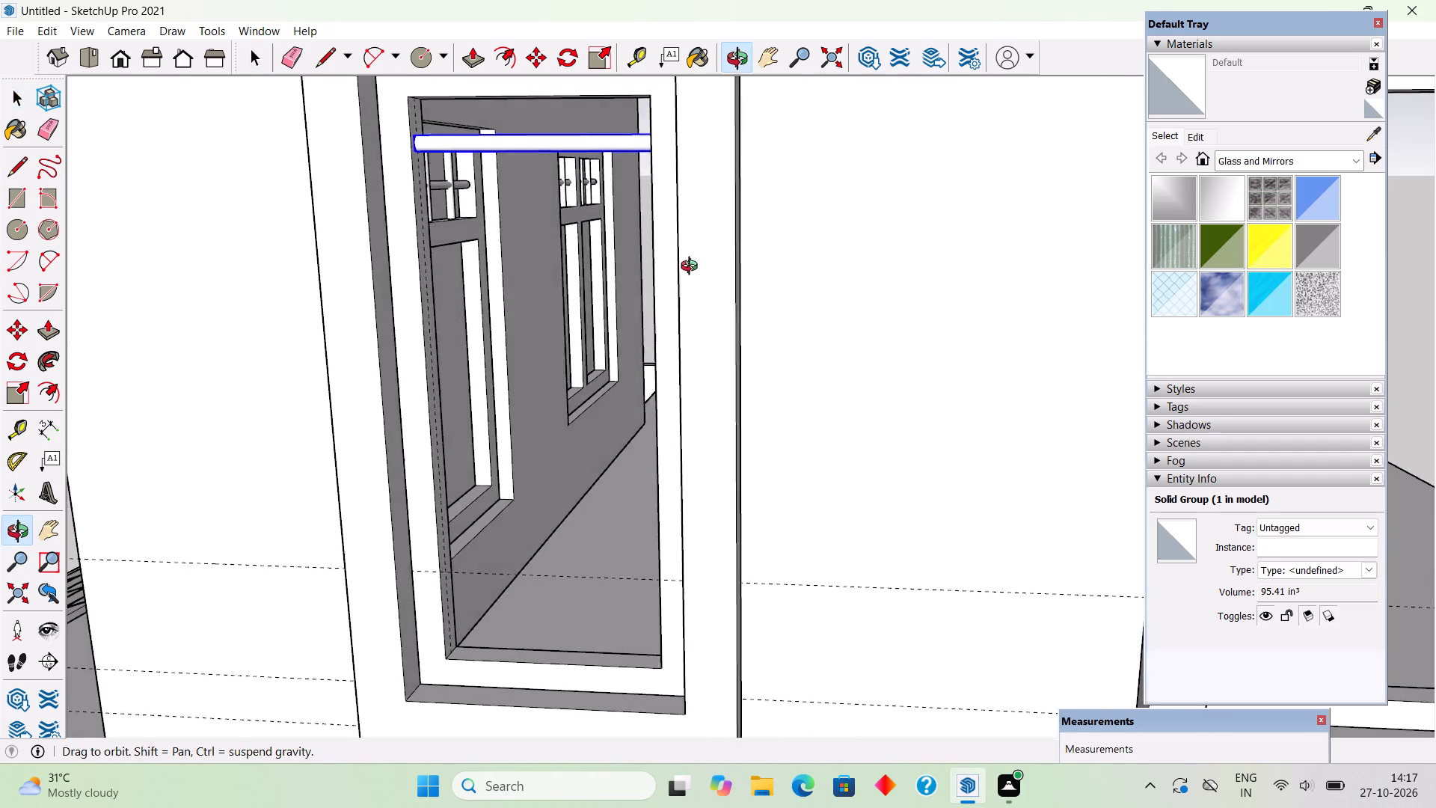
{"action": "middle_click_drag", "start_coordinate": [693, 268], "coordinate": [668, 264]}
{"action": "key", "text": "m"}
{"action": "left_click", "coordinate": [500, 138]}
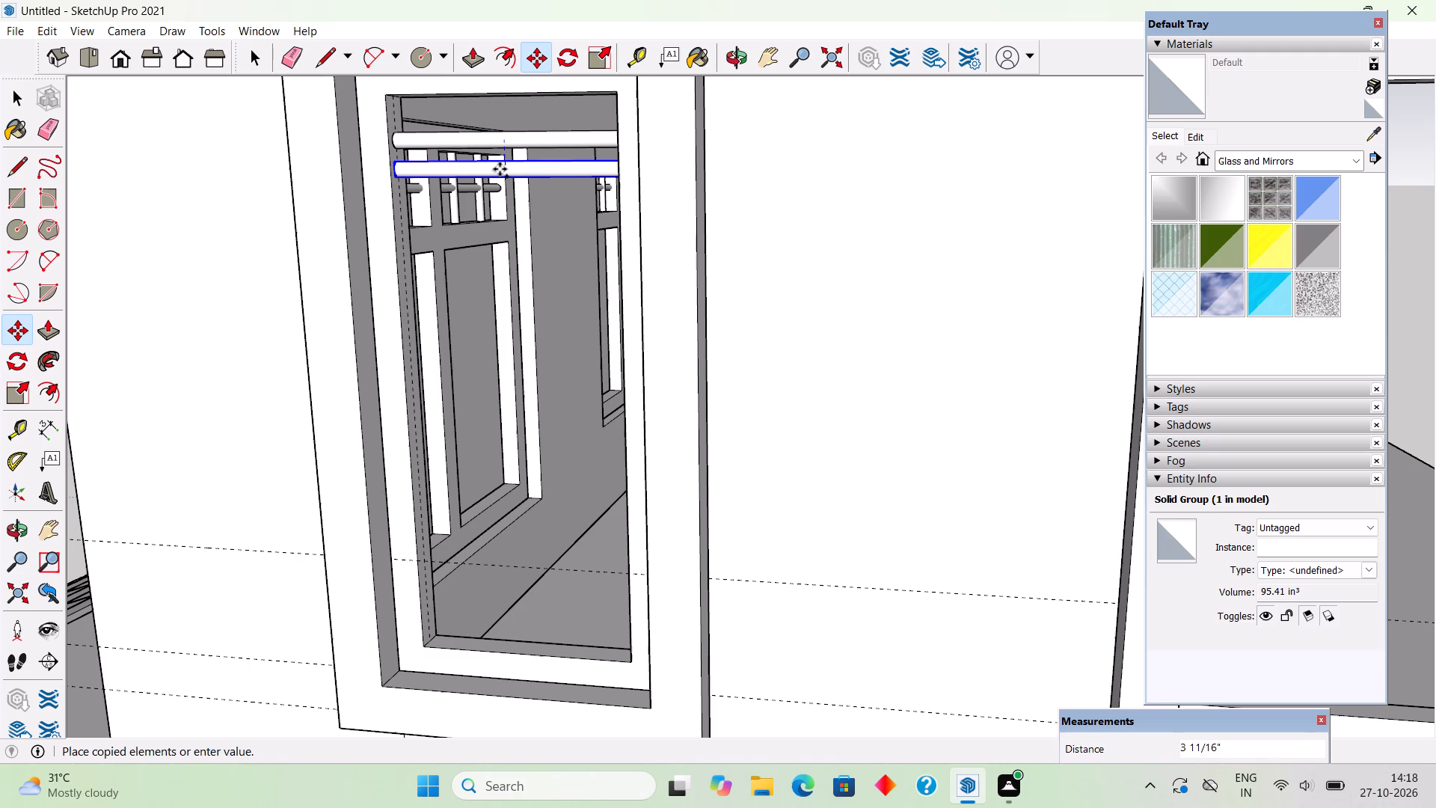
{"action": "type", "text": "7\""}
{"action": "key", "text": "Return"}
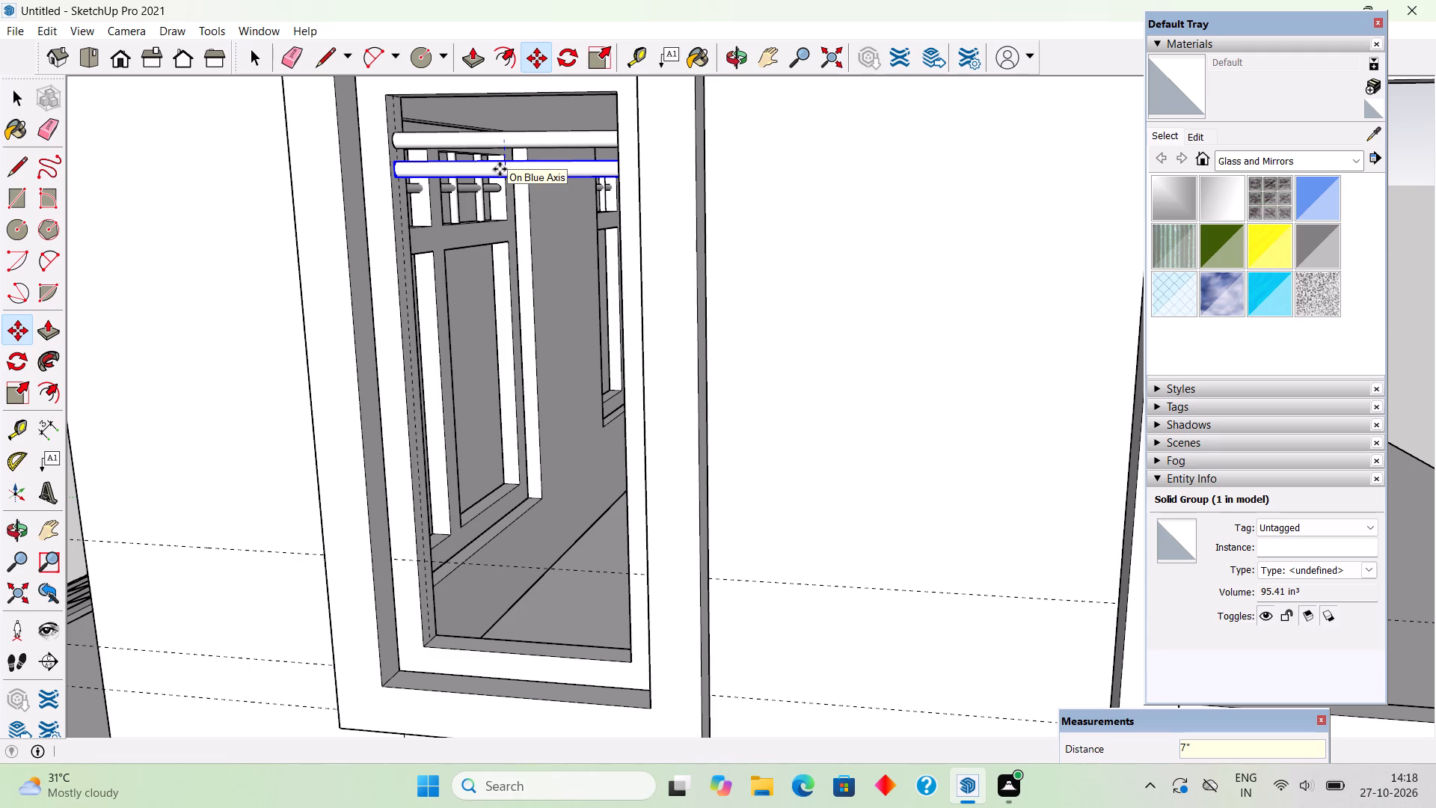
{"action": "key", "text": "x"}
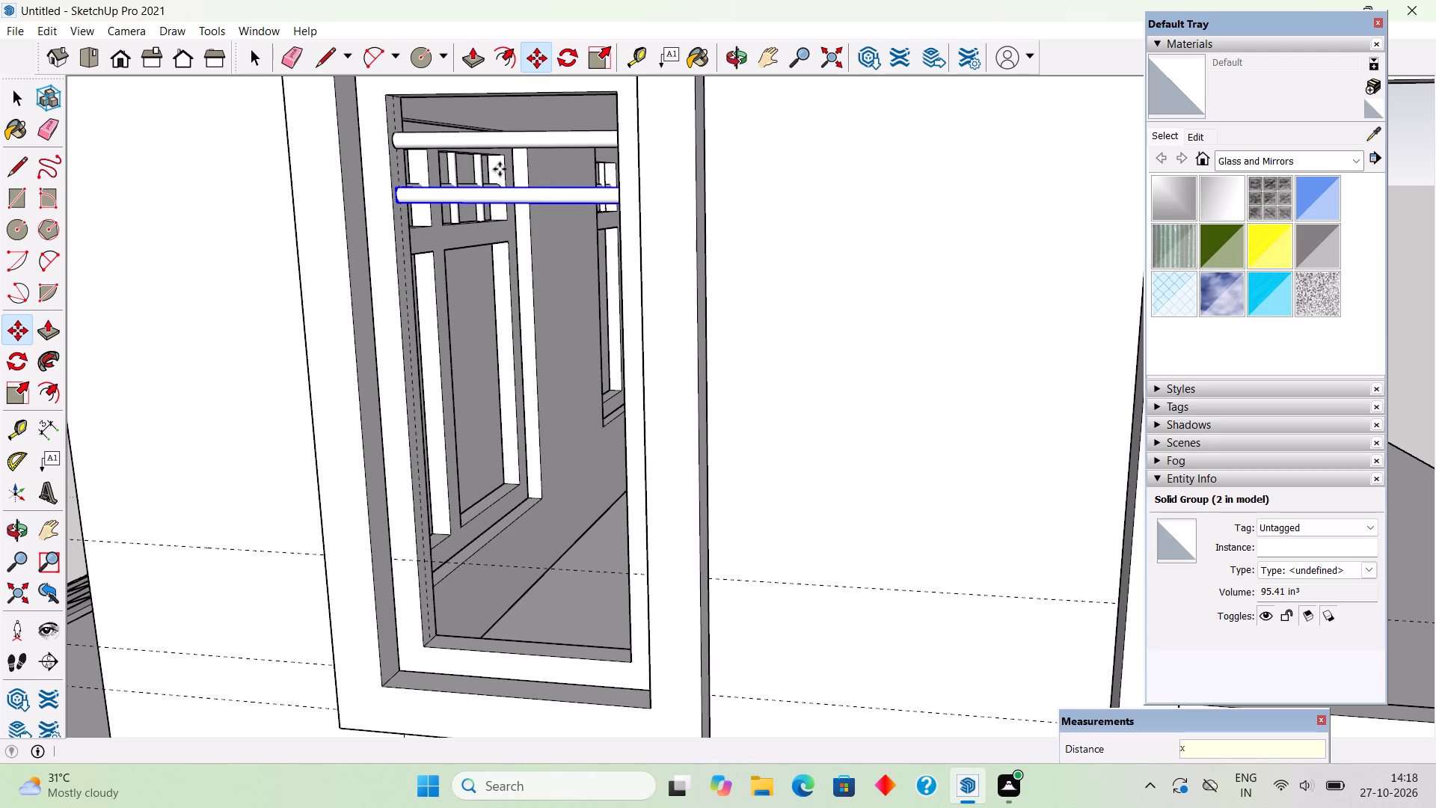
{"action": "key", "text": "8"}
{"action": "key", "text": "Return"}
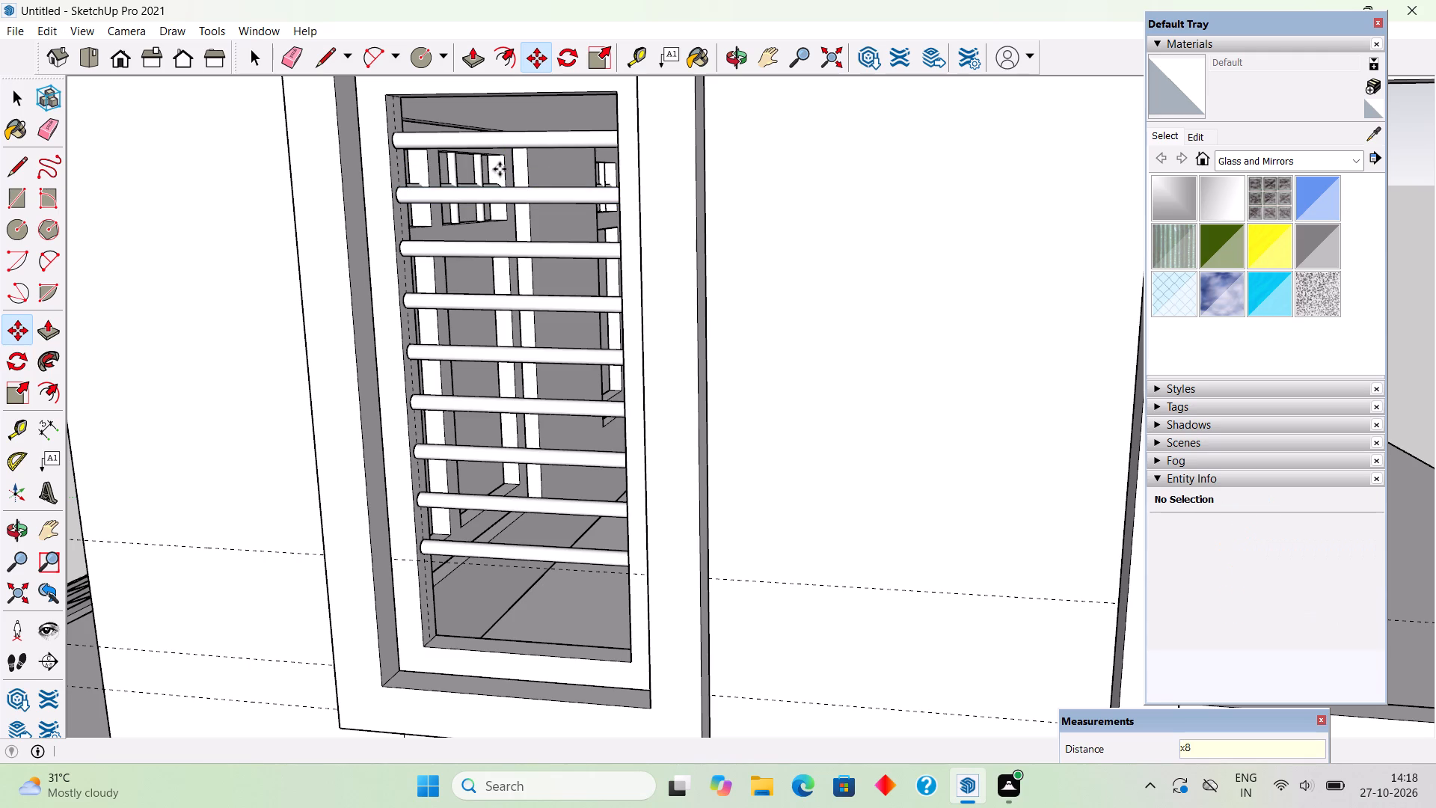
Copy the lowest bar of the narrow window 7" further down.
{"action": "left_click", "coordinate": [548, 552]}
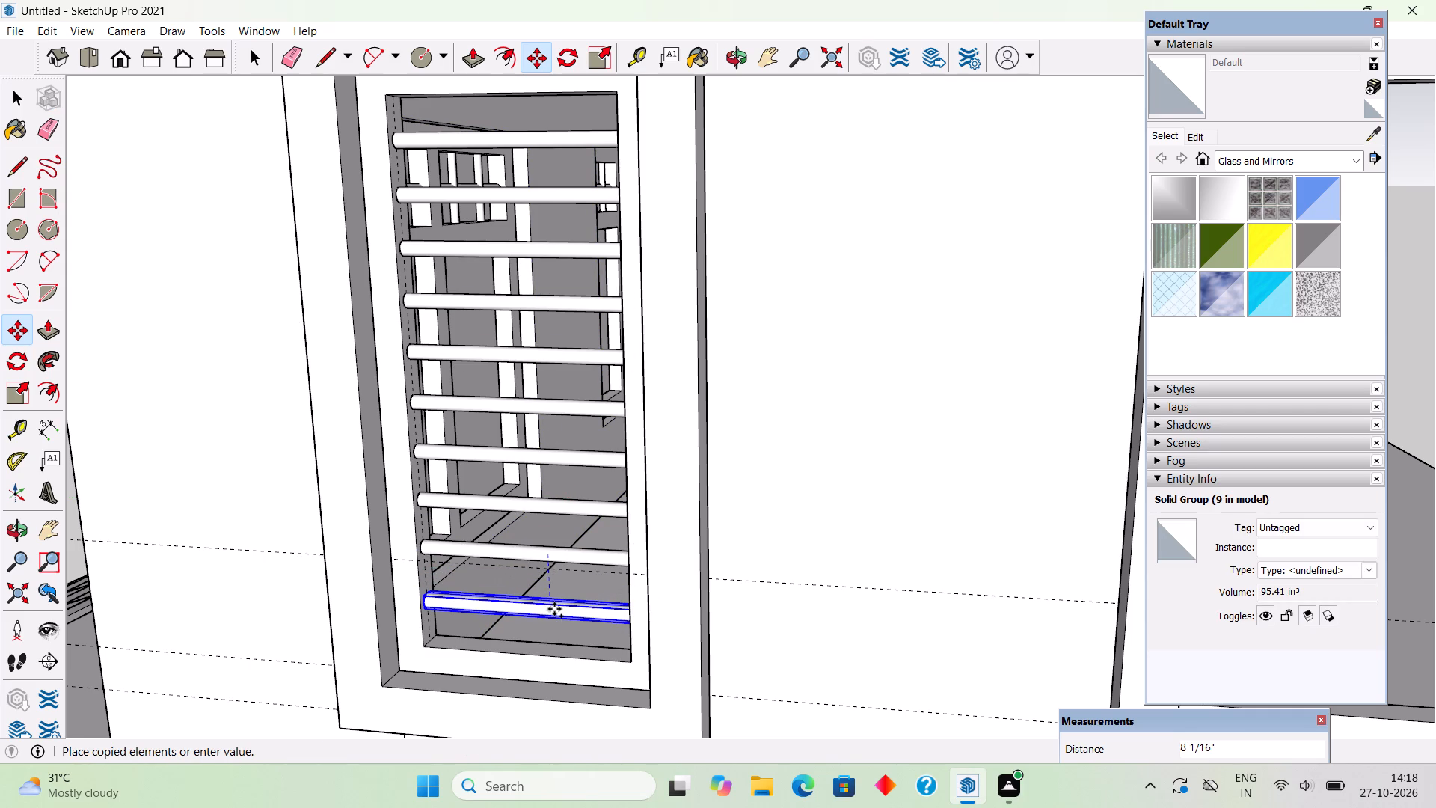
{"action": "type", "text": "7\""}
{"action": "key", "text": "Return"}
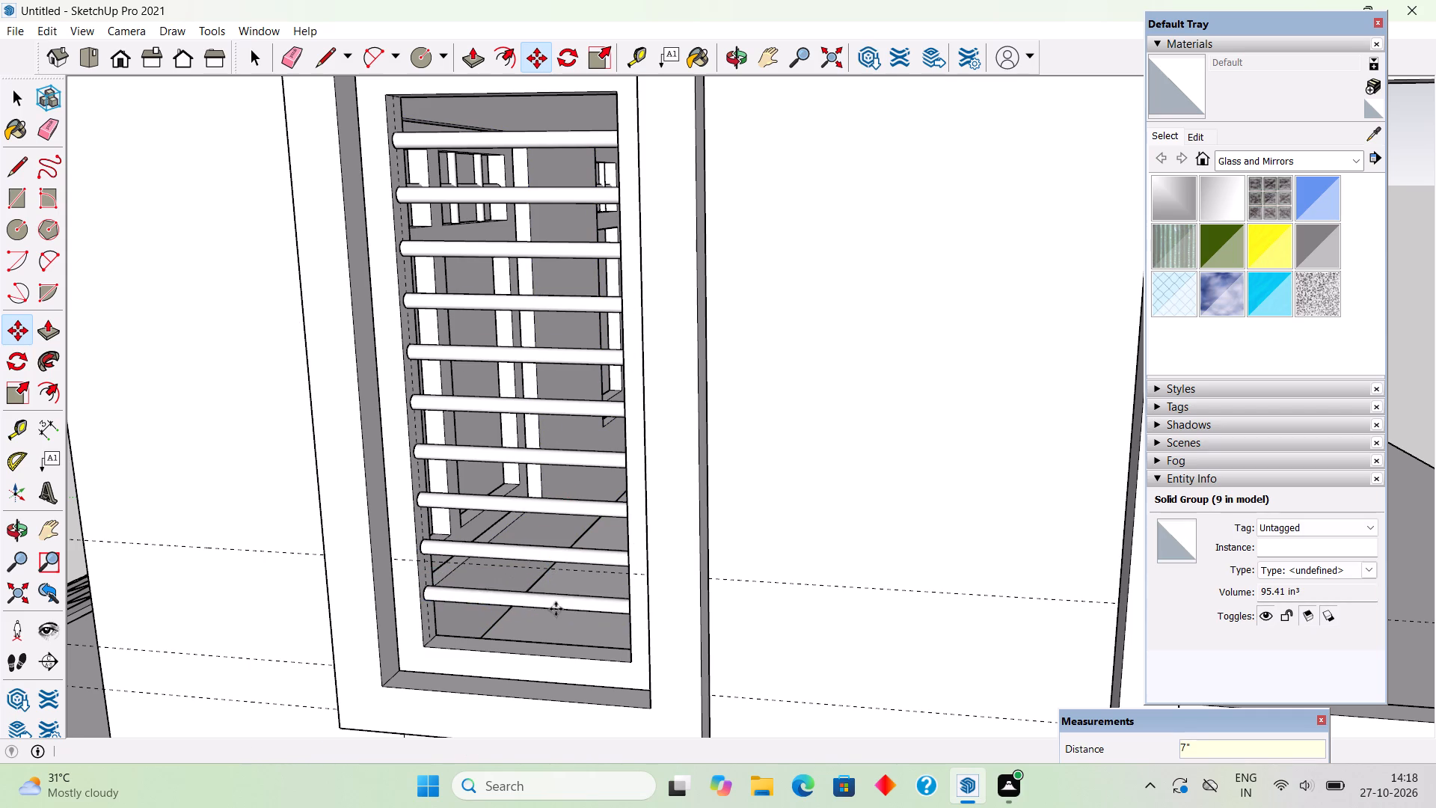
{"action": "key", "text": "space"}
Draw a pane rectangle between opposite inner corners of the narrow upper window's sash, filling its opening.
{"action": "scroll", "coordinate": [557, 608], "scroll_direction": "down", "scroll_amount": 6}
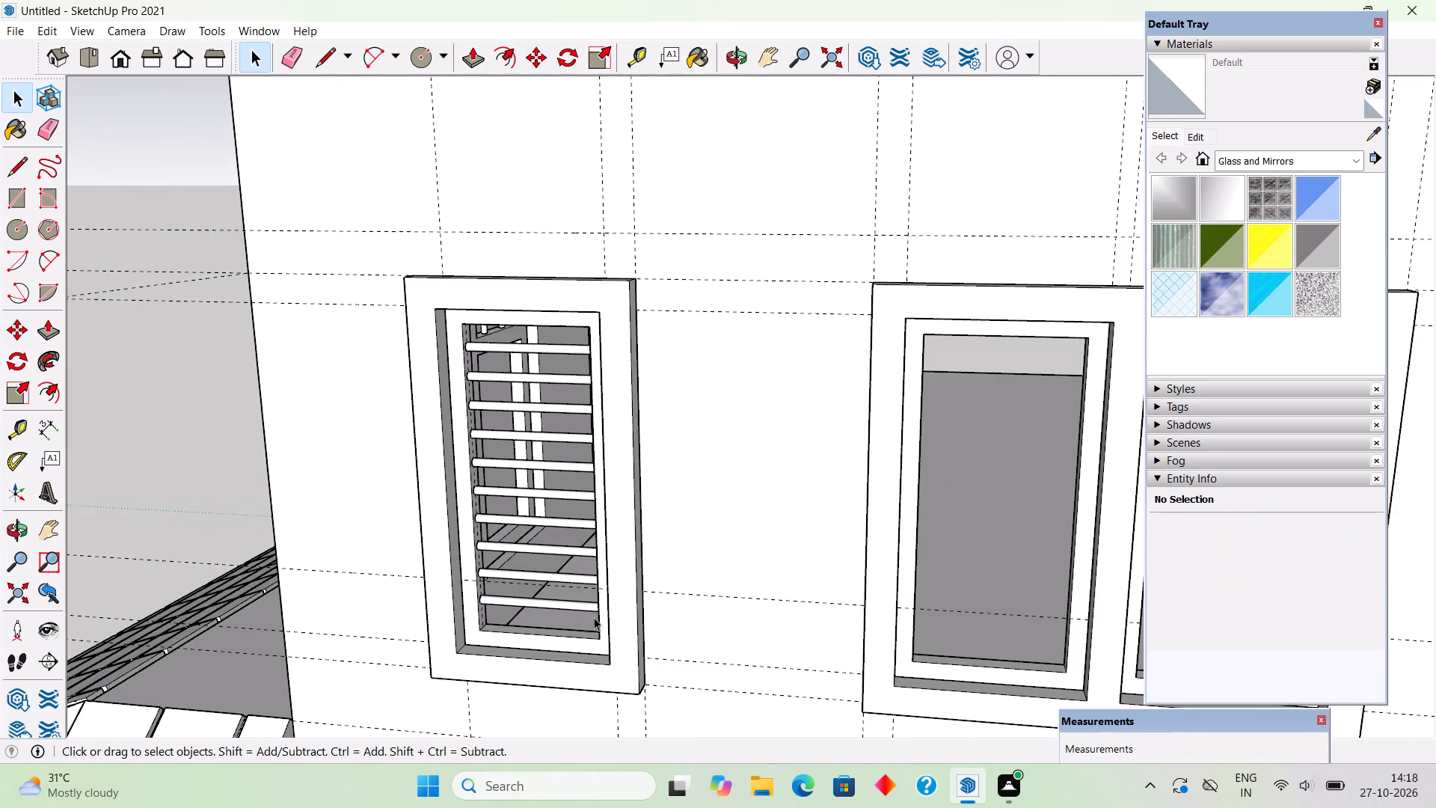
{"action": "middle_click_drag", "start_coordinate": [705, 649], "coordinate": [830, 616]}
{"action": "key", "text": "r"}
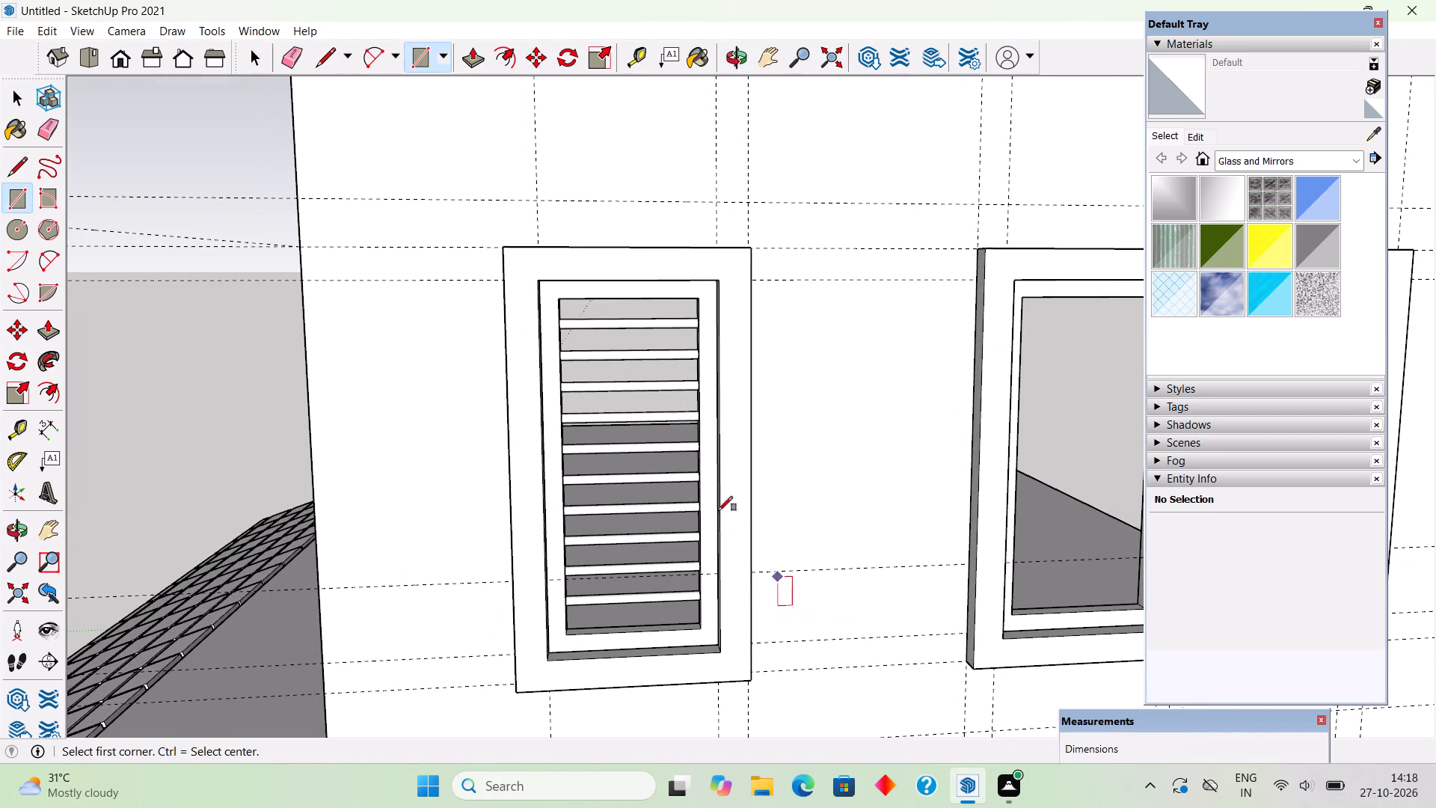
{"action": "left_click", "coordinate": [560, 300]}
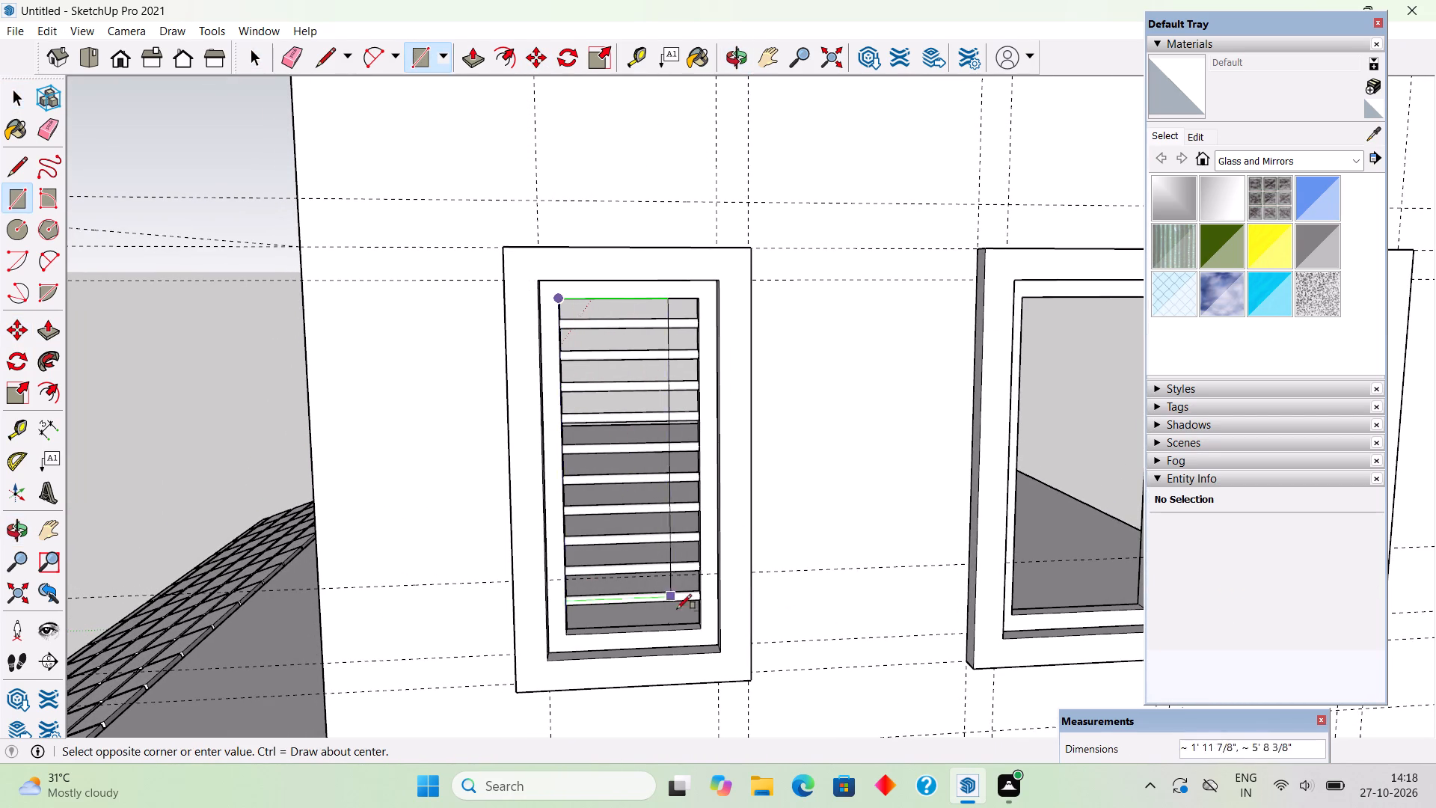
{"action": "left_click", "coordinate": [699, 628]}
{"action": "key", "text": "space"}
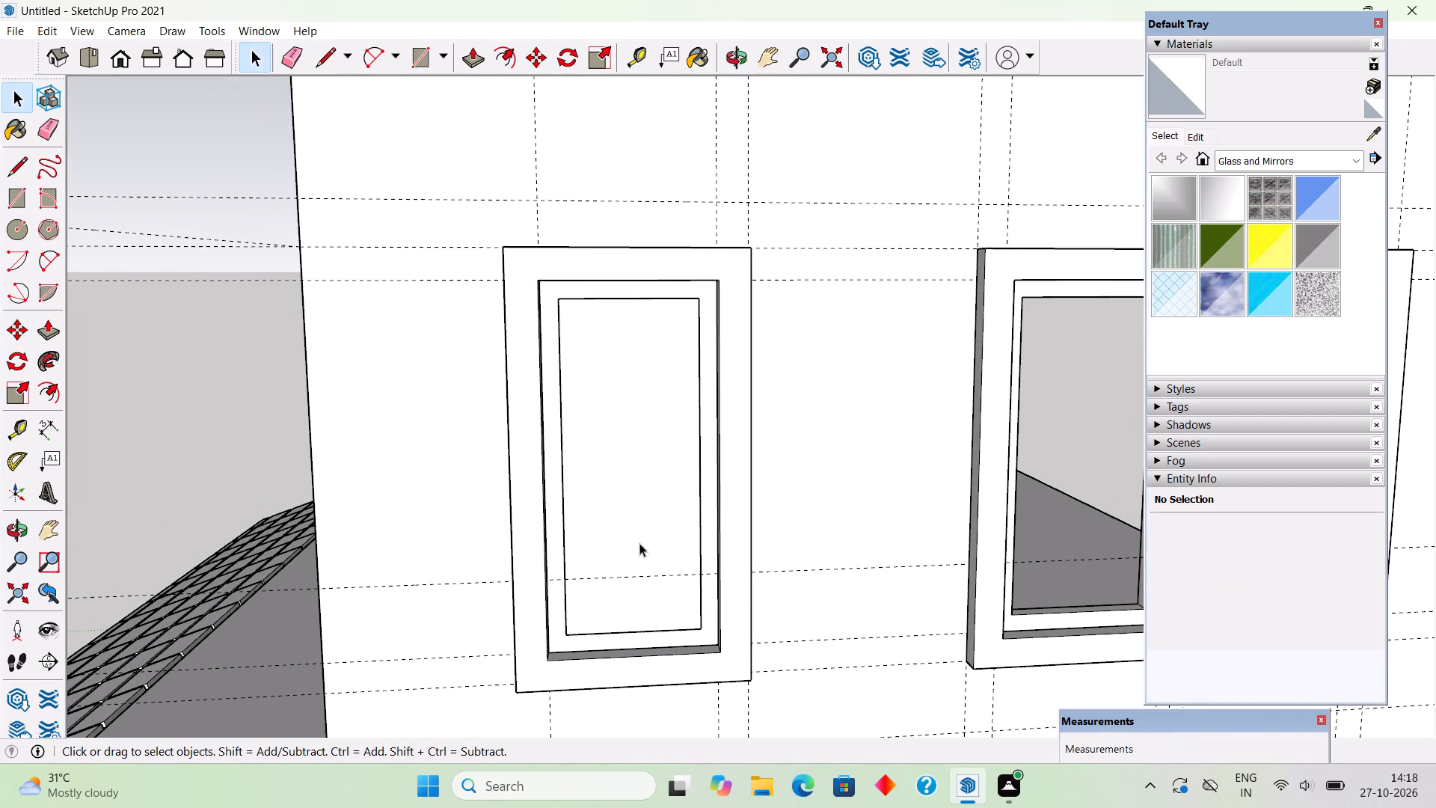
Make the narrow upper window's pane rectangle, including its edges, a group.
{"action": "triple_click", "coordinate": [639, 543]}
{"action": "right_click", "coordinate": [639, 543]}
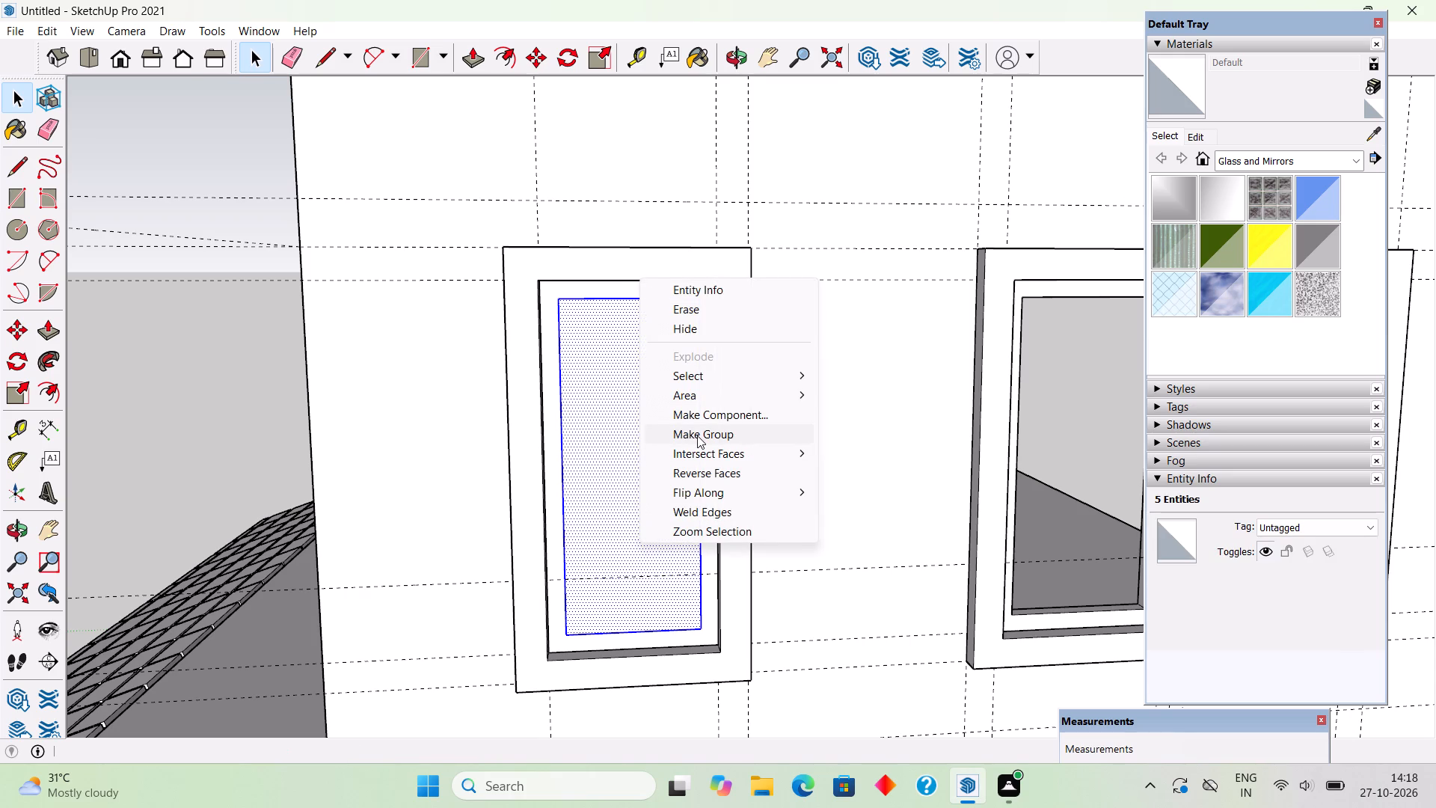
{"action": "left_click", "coordinate": [697, 435]}
Place a vertical guide down the middle of the inner side face of the wide upper window's left sash.
{"action": "scroll", "coordinate": [478, 411], "scroll_direction": "down", "scroll_amount": 10}
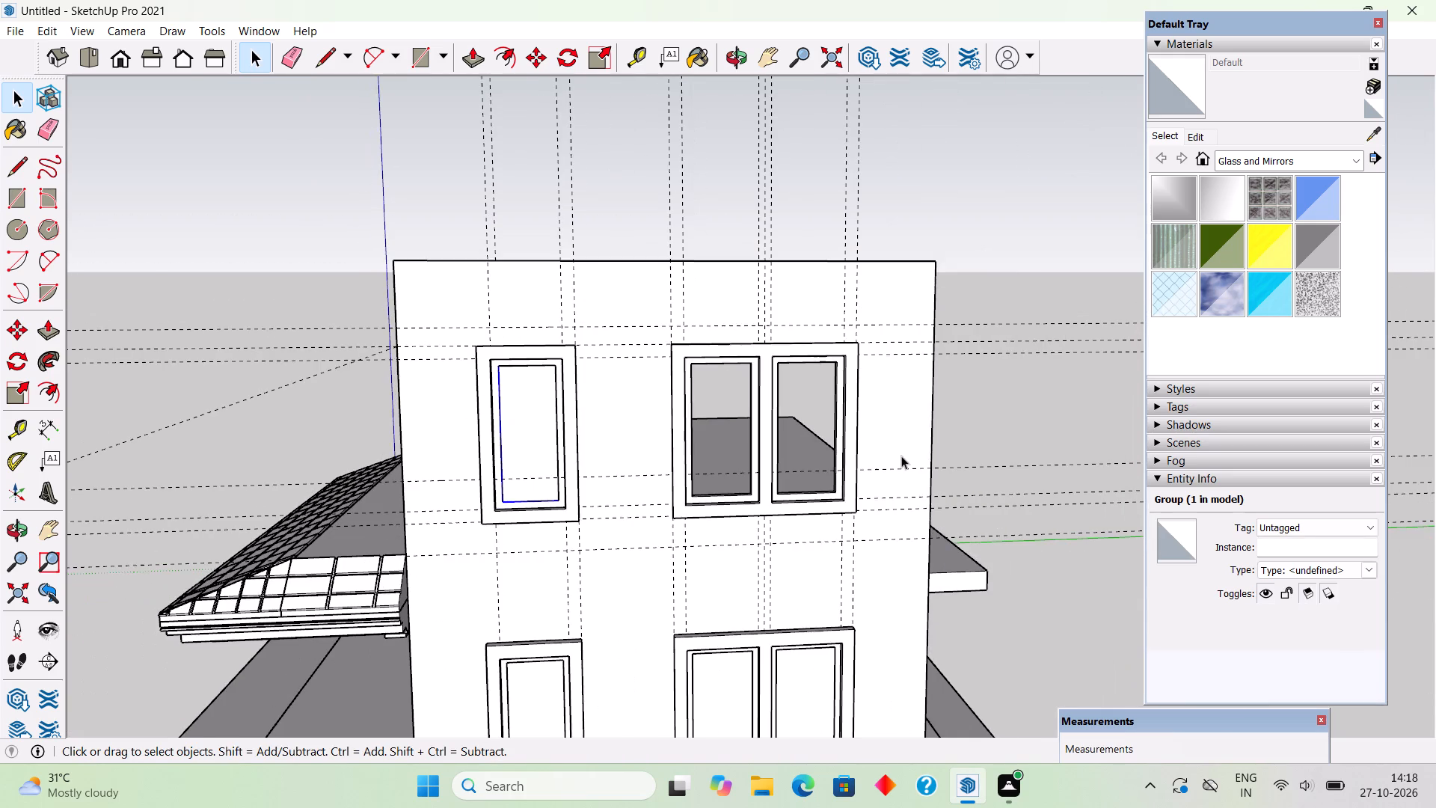
{"action": "scroll", "coordinate": [908, 433], "scroll_direction": "up", "scroll_amount": 8}
{"action": "middle_click_drag", "start_coordinate": [876, 425], "coordinate": [550, 405]}
{"action": "scroll", "coordinate": [550, 405], "scroll_direction": "down", "scroll_amount": 3}
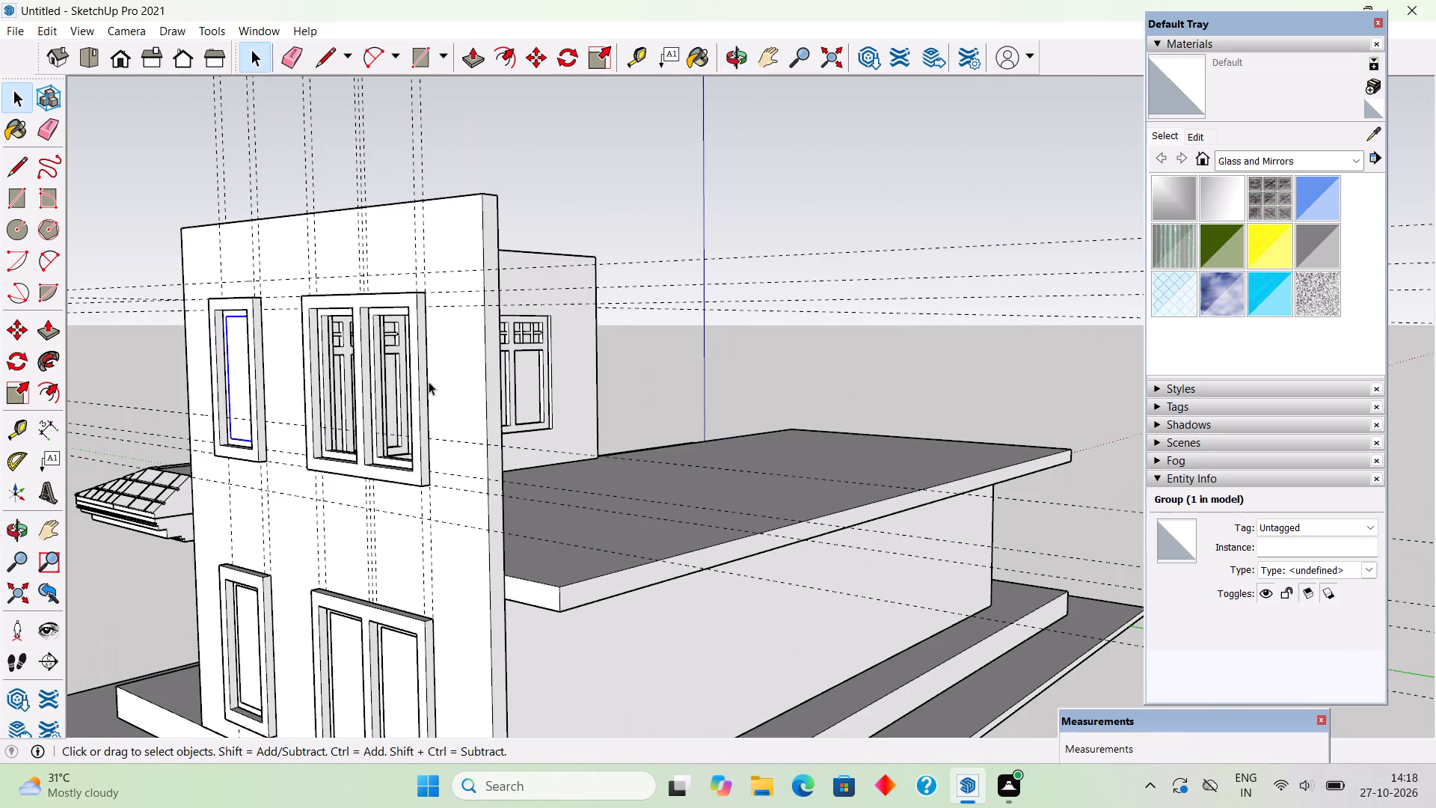
{"action": "scroll", "coordinate": [402, 356], "scroll_direction": "up", "scroll_amount": 4}
{"action": "middle_click_drag", "start_coordinate": [583, 419], "coordinate": [515, 421]}
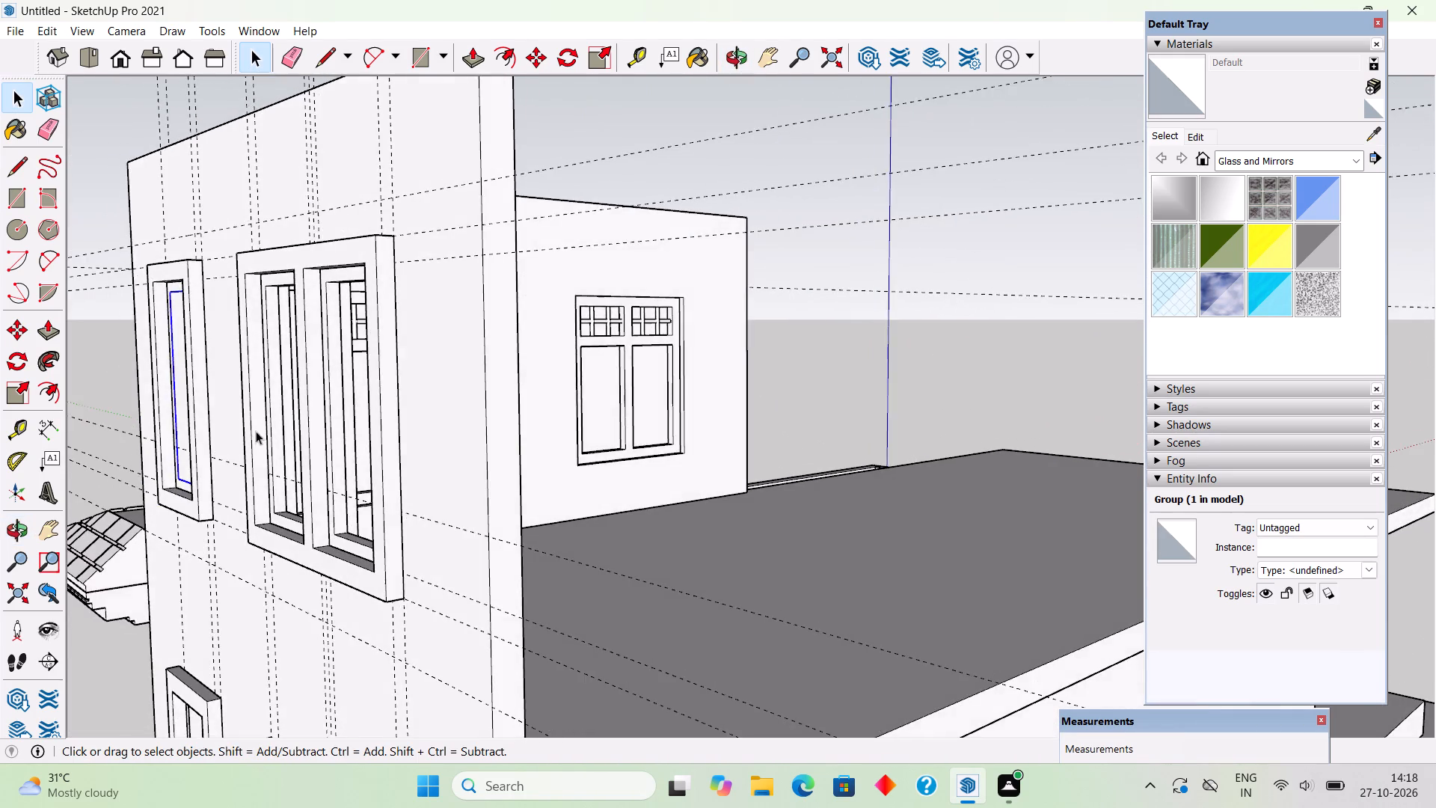
{"action": "scroll", "coordinate": [232, 435], "scroll_direction": "up", "scroll_amount": 7}
{"action": "scroll", "coordinate": [301, 288], "scroll_direction": "up", "scroll_amount": 1}
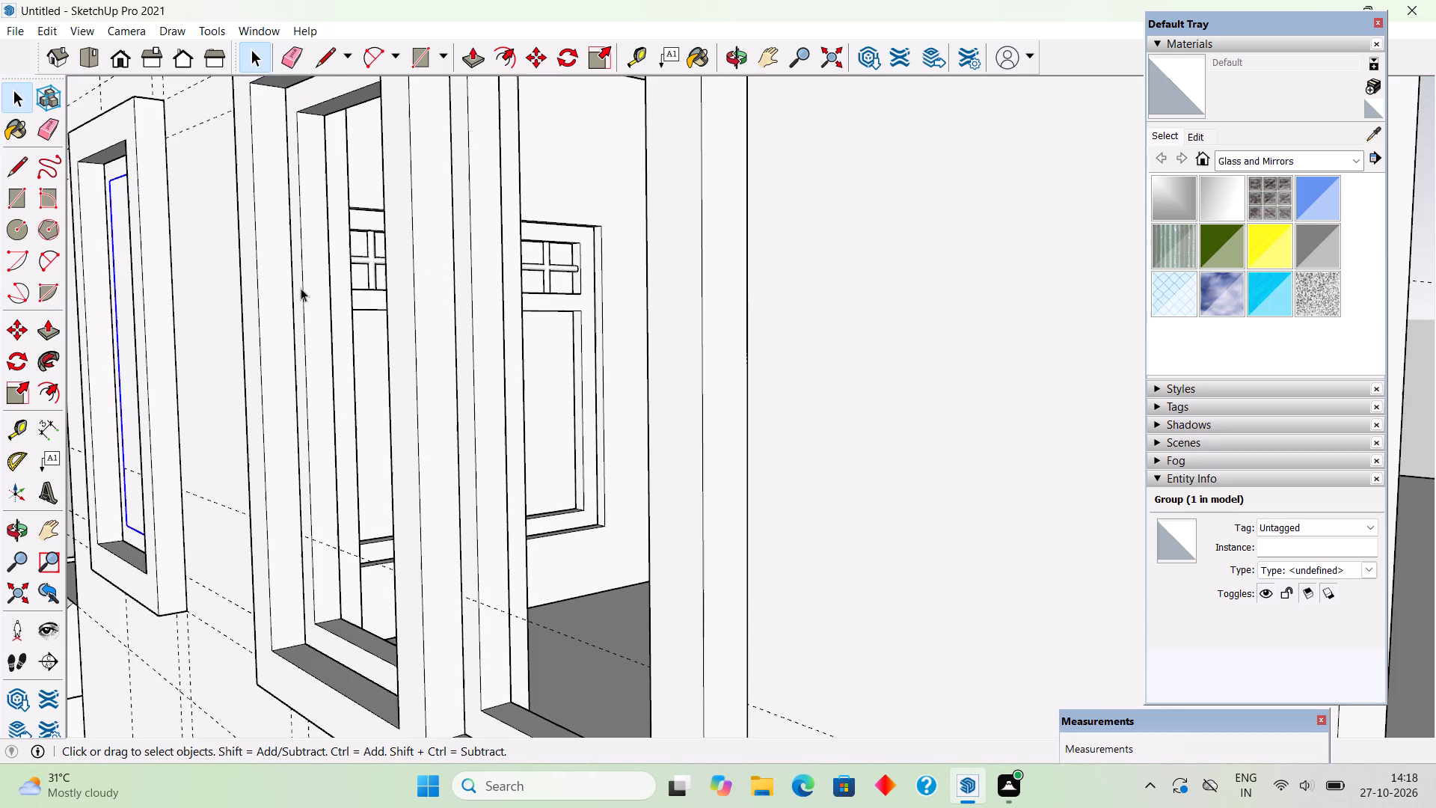
{"action": "key", "text": "t"}
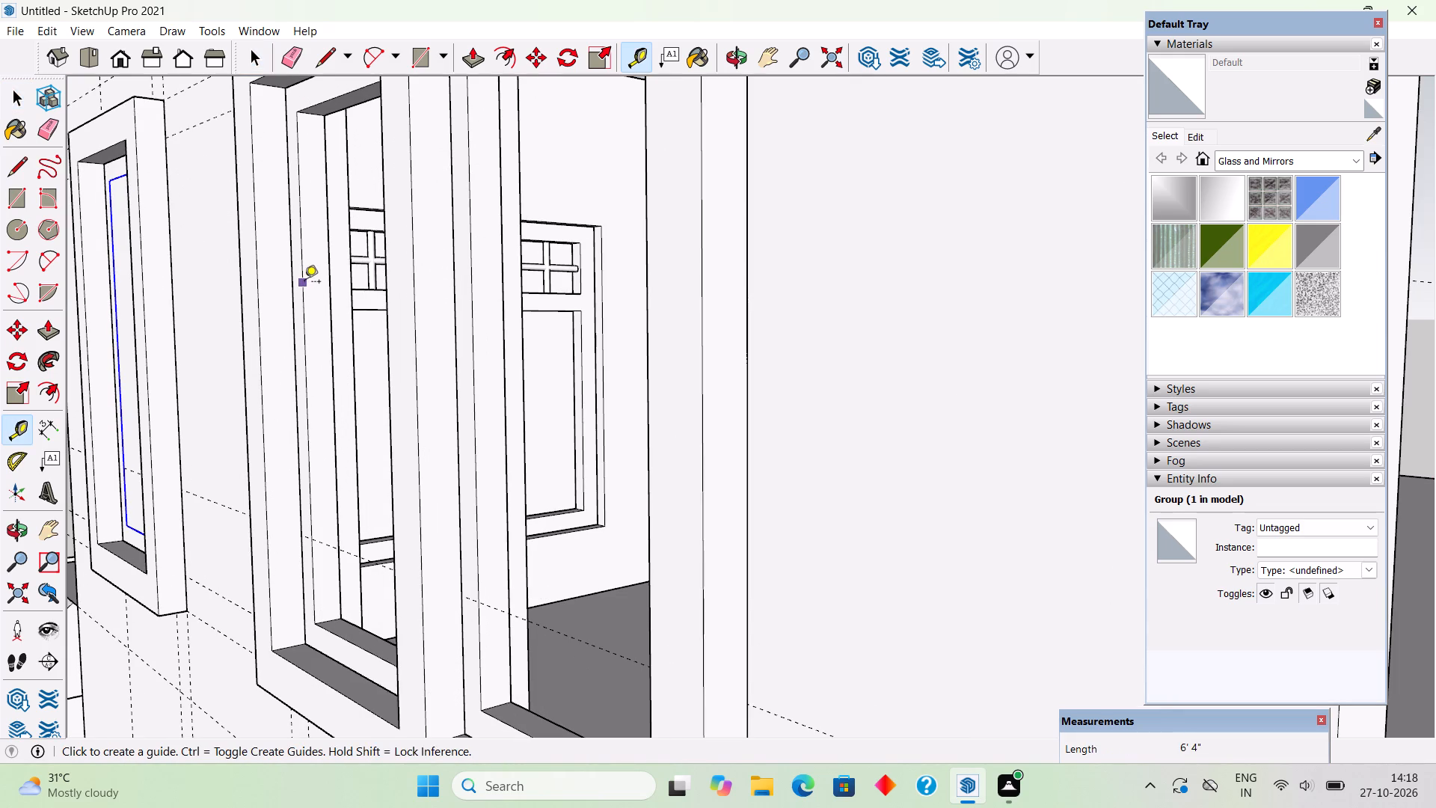
{"action": "left_click", "coordinate": [304, 283]}
{"action": "scroll", "coordinate": [317, 120], "scroll_direction": "up", "scroll_amount": 2}
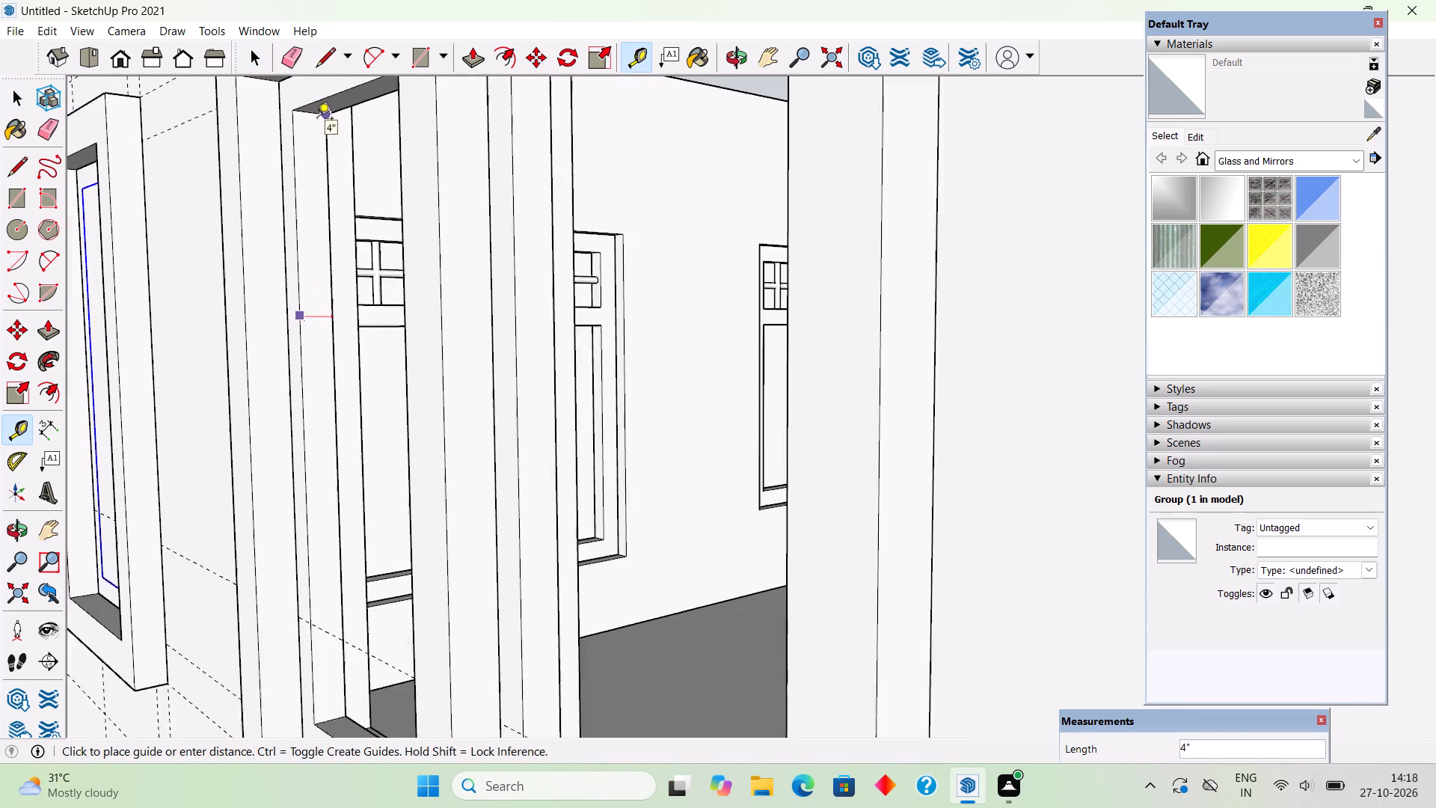
{"action": "scroll", "coordinate": [317, 120], "scroll_direction": "up", "scroll_amount": 2}
{"action": "left_click", "coordinate": [311, 116]}
Draw a circle of about 13/16" radius on the guide, near the top of the left sash's inner side face.
{"action": "key", "text": "c"}
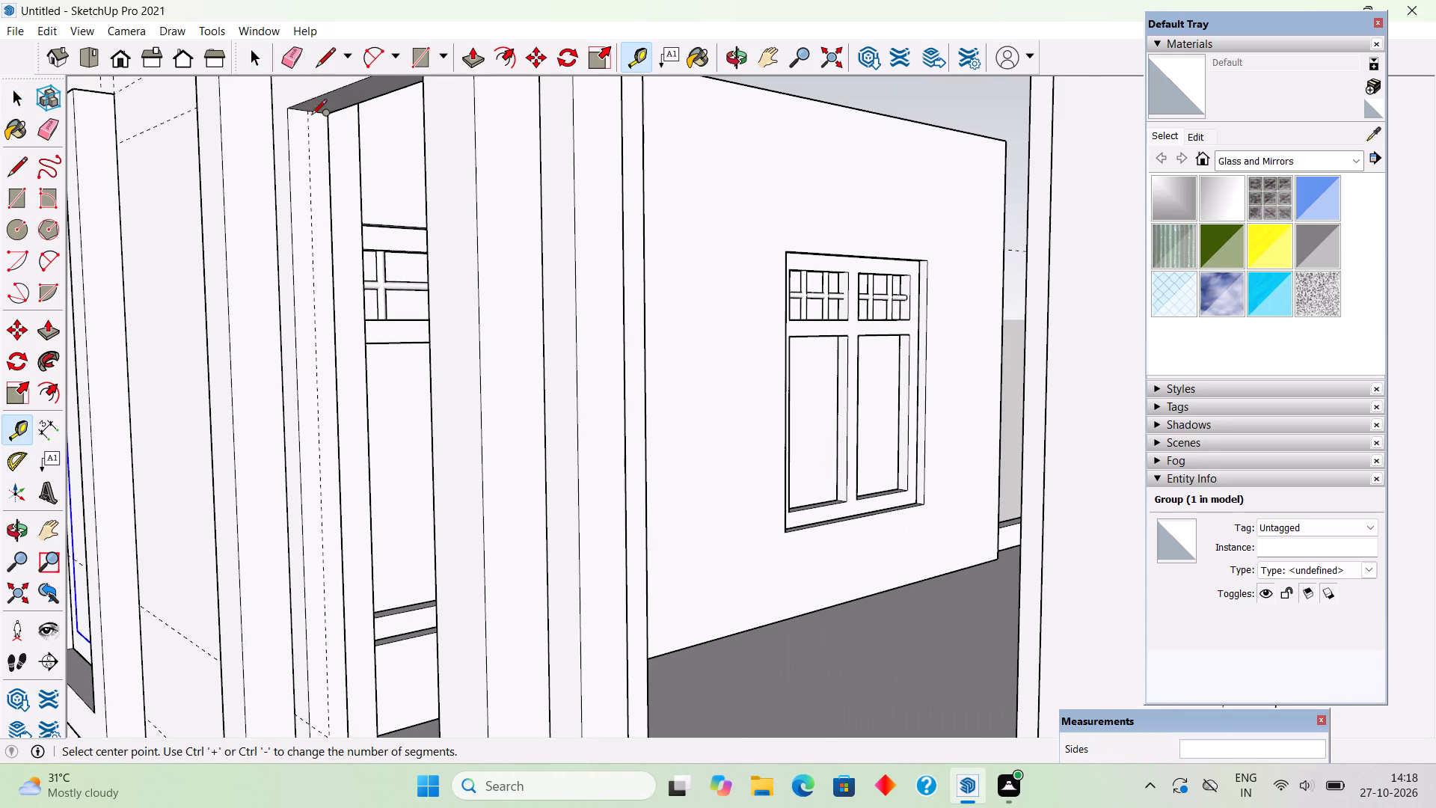
{"action": "left_click", "coordinate": [310, 183]}
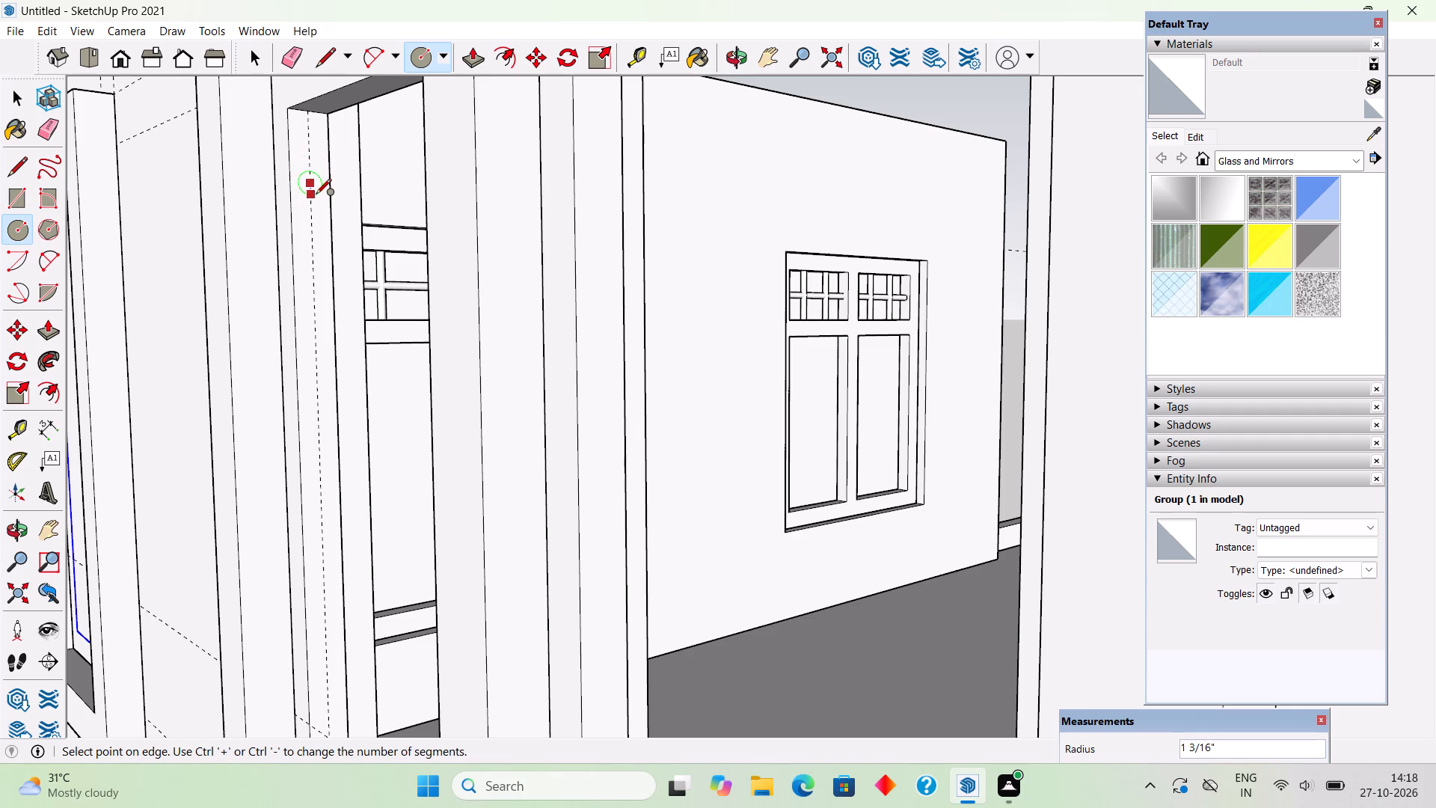
{"action": "scroll", "coordinate": [316, 193], "scroll_direction": "up", "scroll_amount": 5}
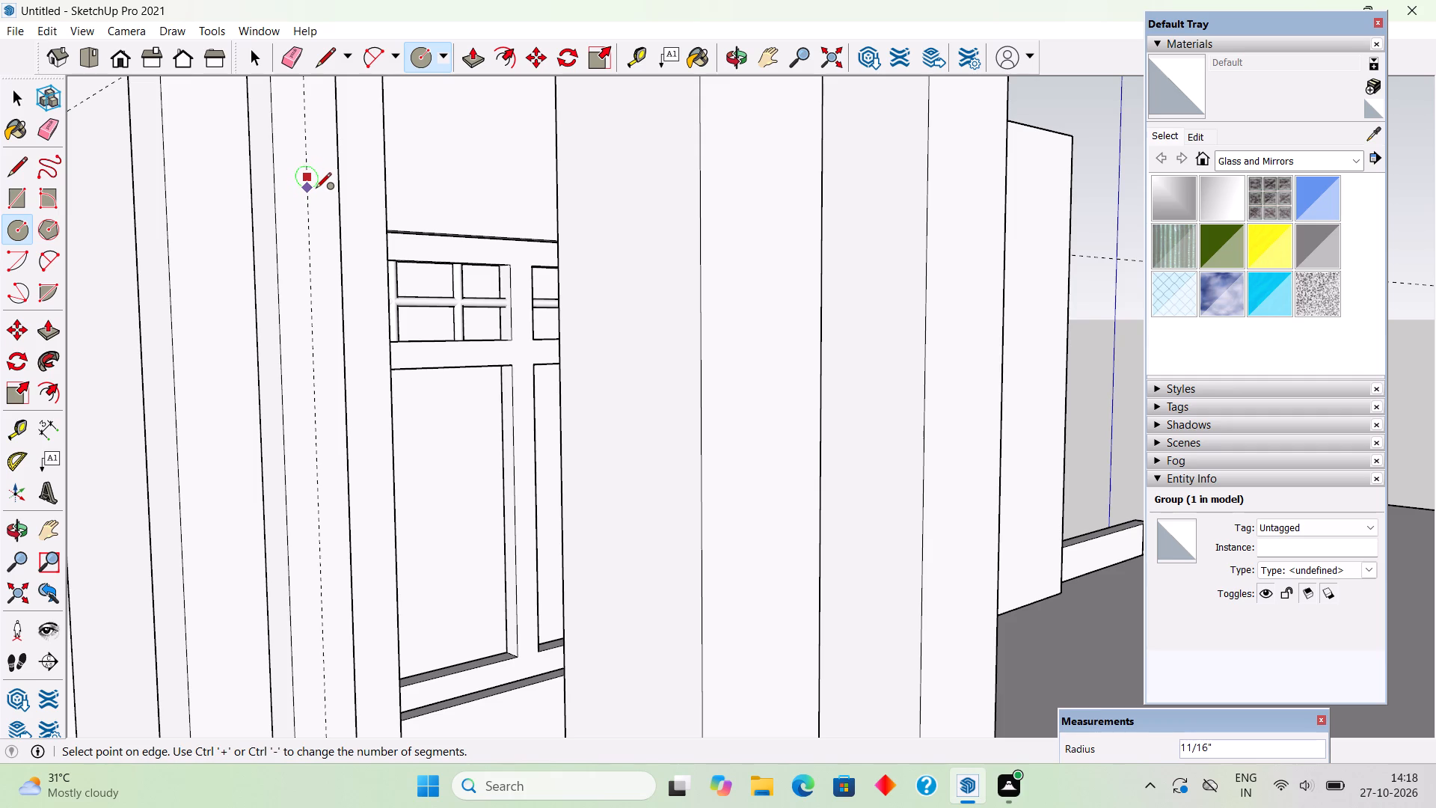
{"action": "left_click", "coordinate": [316, 191]}
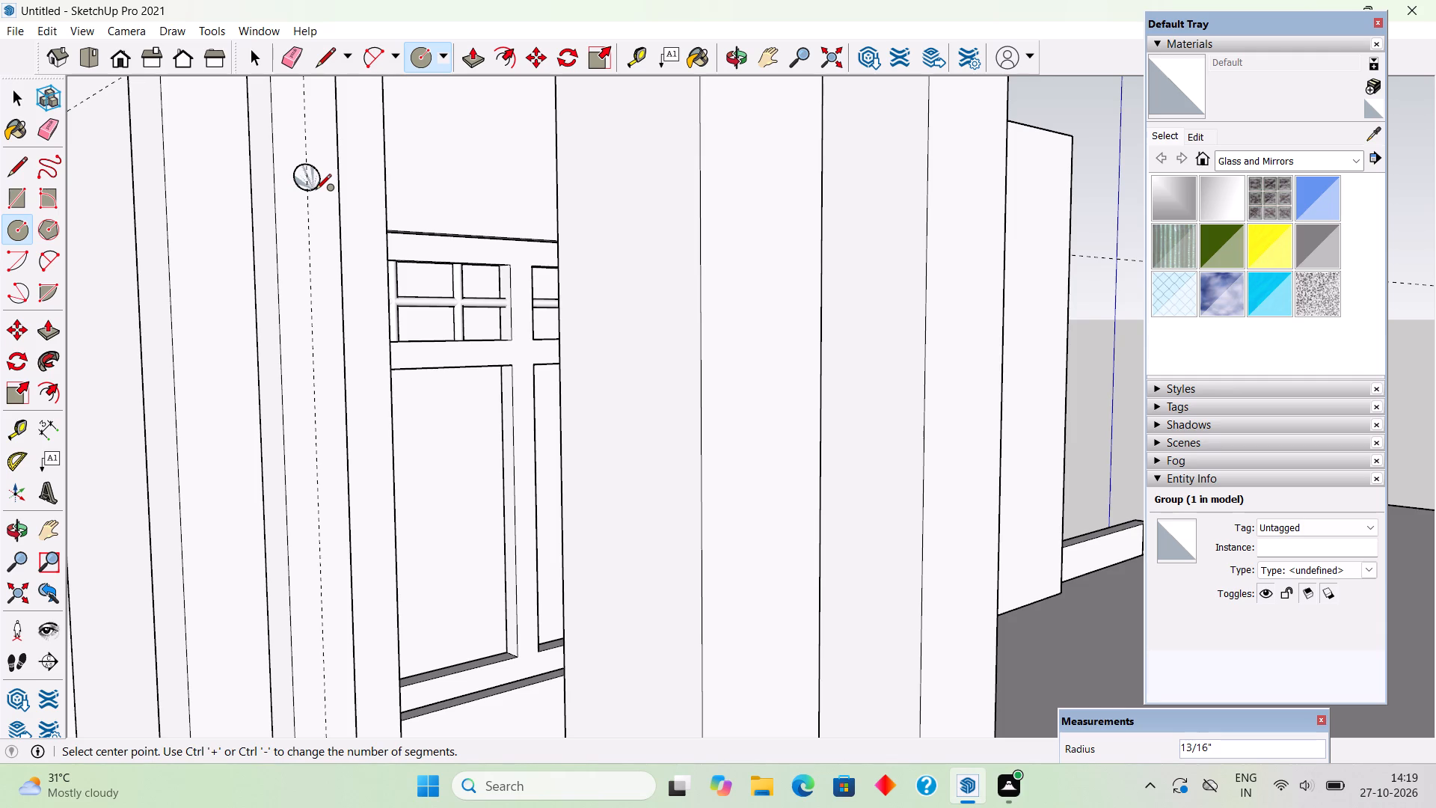
Push/Pull the circle across both sash openings to the far inner side of the right sash, forming a horizontal round bar.
{"action": "key", "text": "p"}
{"action": "left_click", "coordinate": [310, 183]}
{"action": "scroll", "coordinate": [397, 182], "scroll_direction": "down", "scroll_amount": 4}
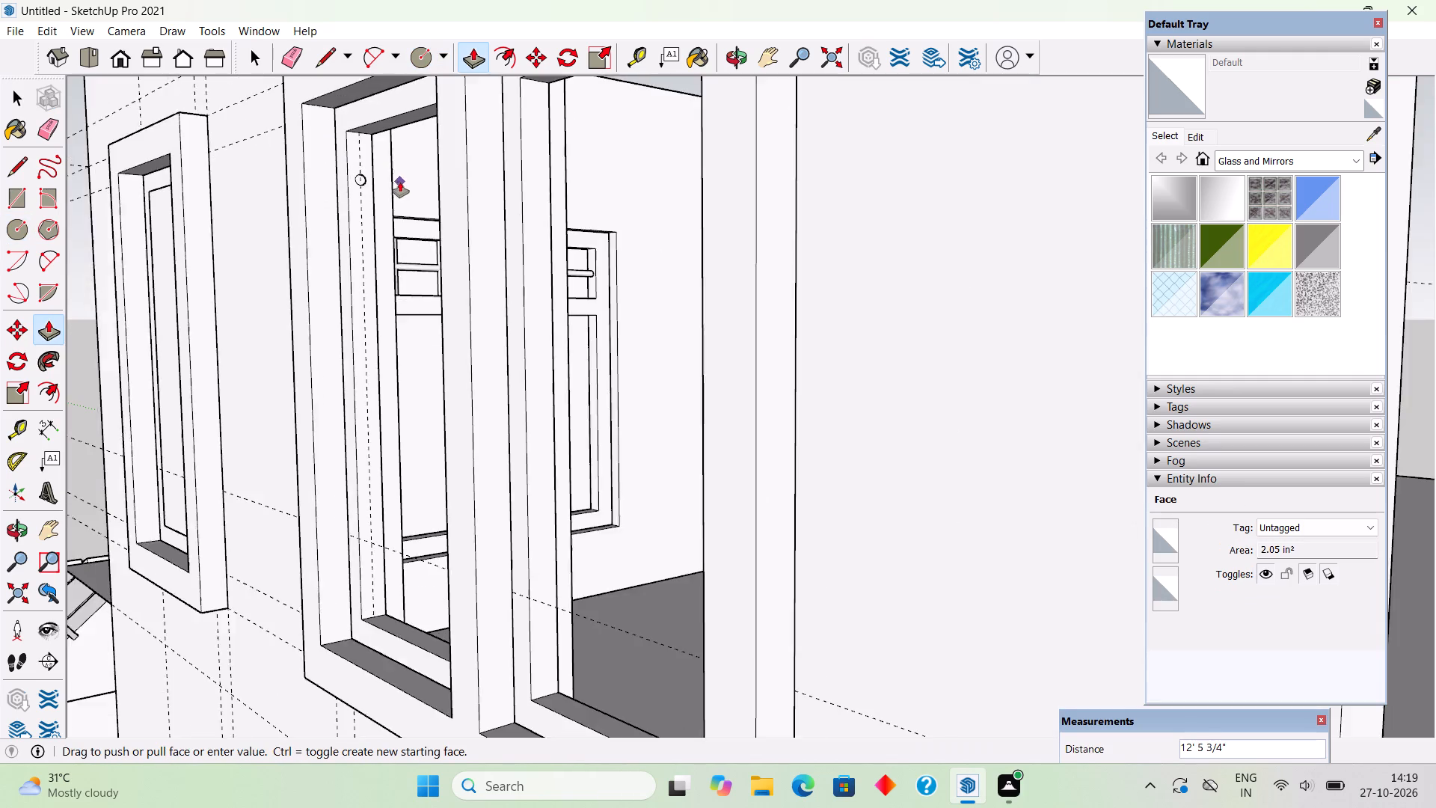
{"action": "scroll", "coordinate": [400, 182], "scroll_direction": "down", "scroll_amount": 5}
{"action": "middle_click_drag", "start_coordinate": [558, 227], "coordinate": [855, 302]}
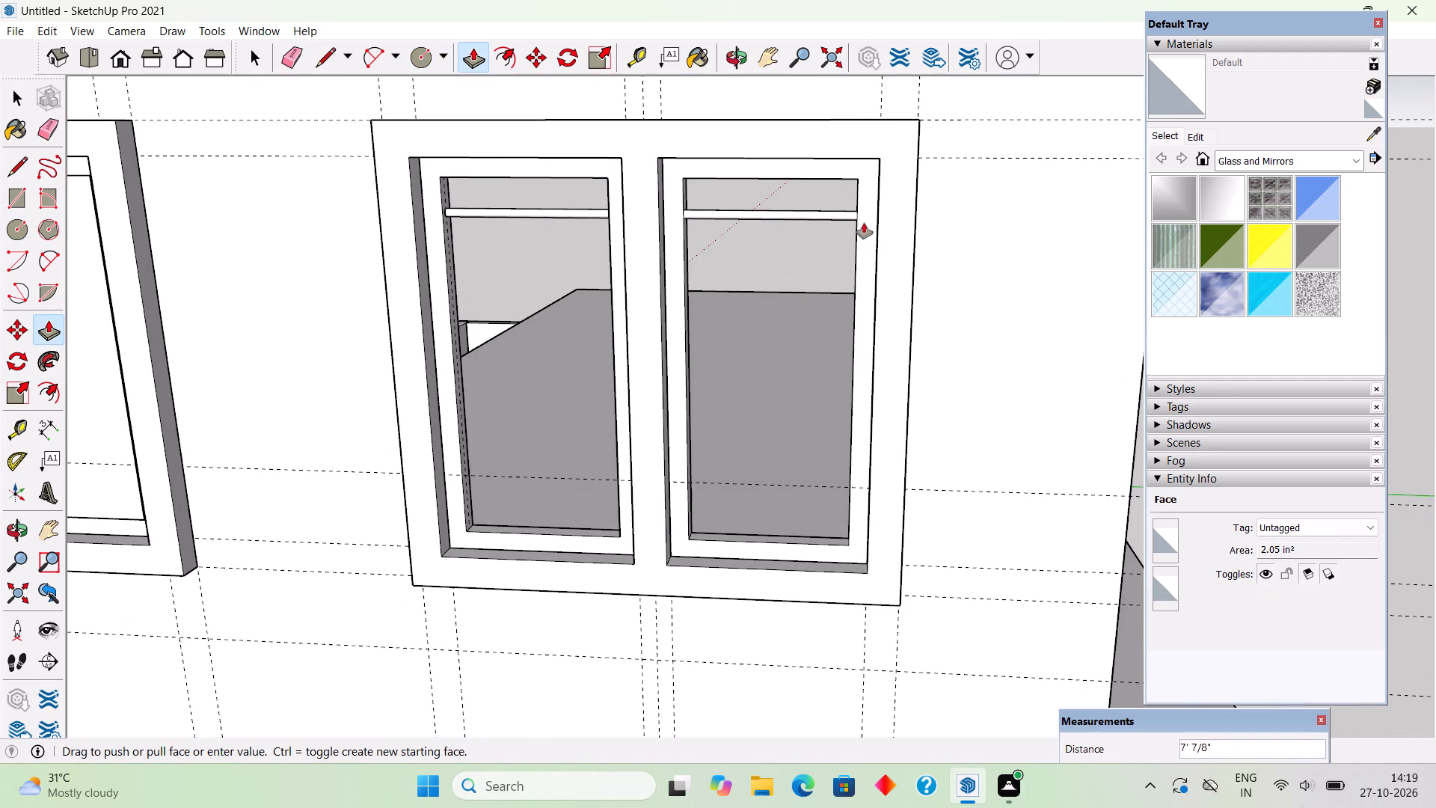
{"action": "left_click", "coordinate": [859, 198]}
Make the wide upper window's whole round bar a group.
{"action": "key", "text": "space"}
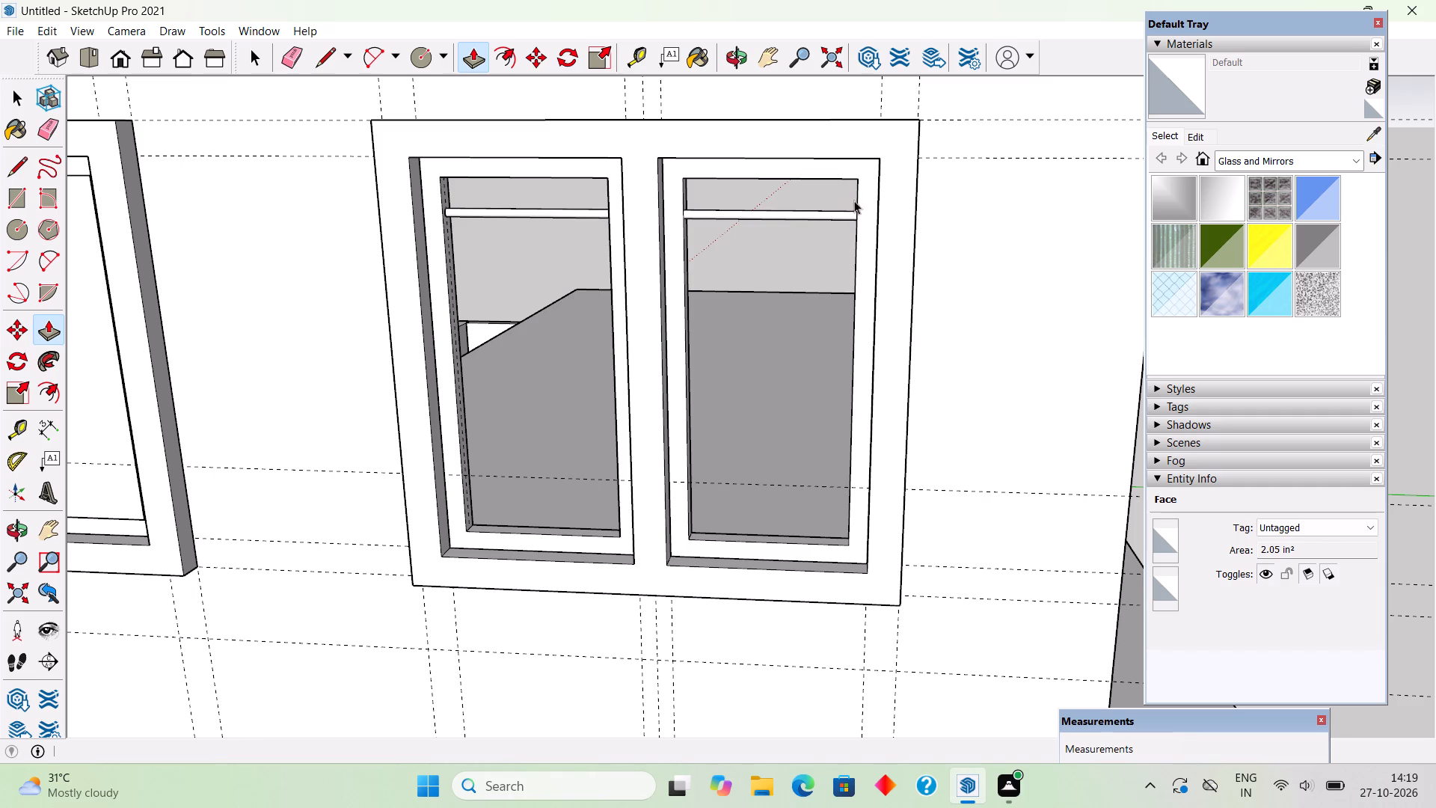
{"action": "triple_click", "coordinate": [776, 216]}
{"action": "right_click", "coordinate": [776, 216]}
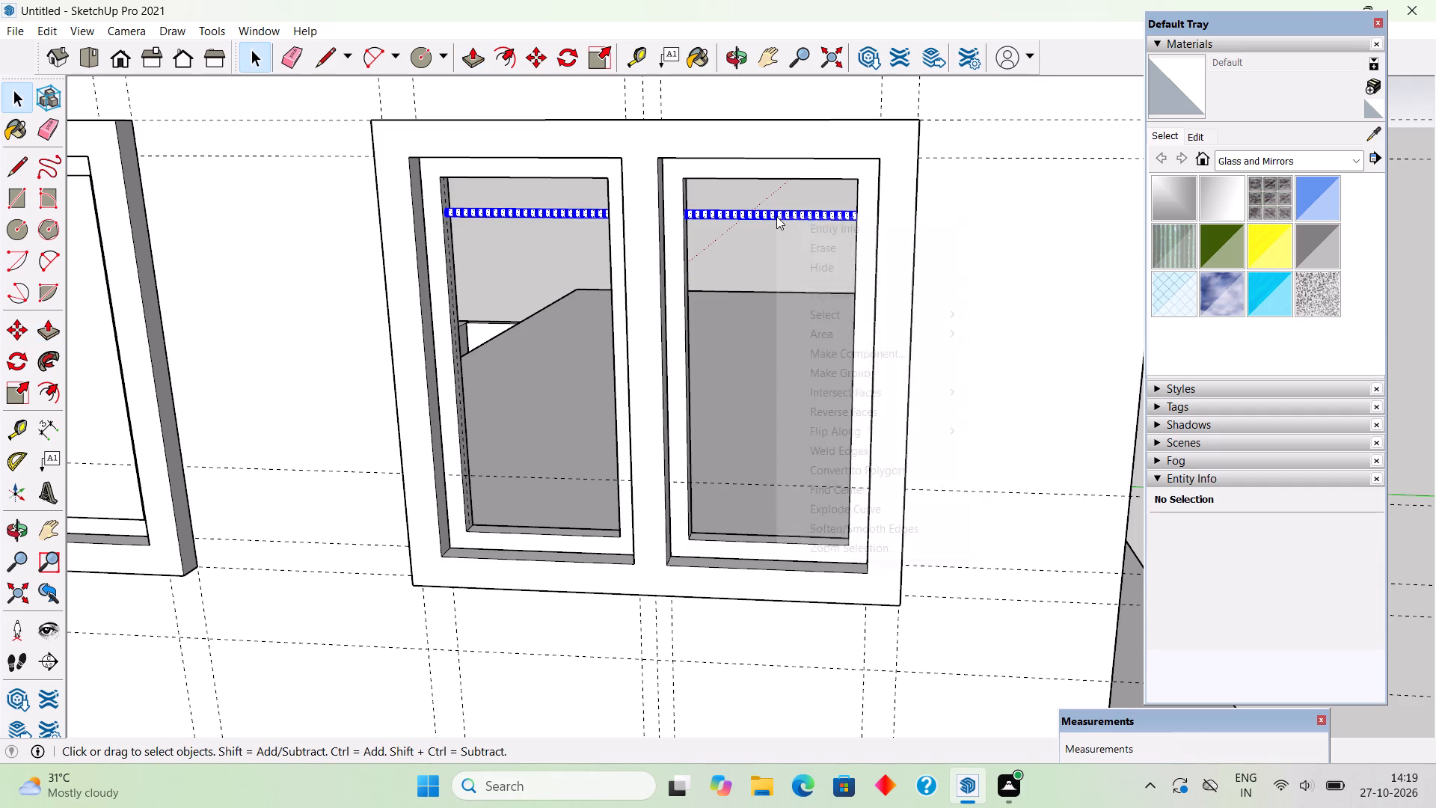
{"action": "left_click", "coordinate": [821, 370]}
Copy the wide upper window's bar group 7" downward and repeat it as an array of 9 copies.
{"action": "scroll", "coordinate": [819, 351], "scroll_direction": "down", "scroll_amount": 4}
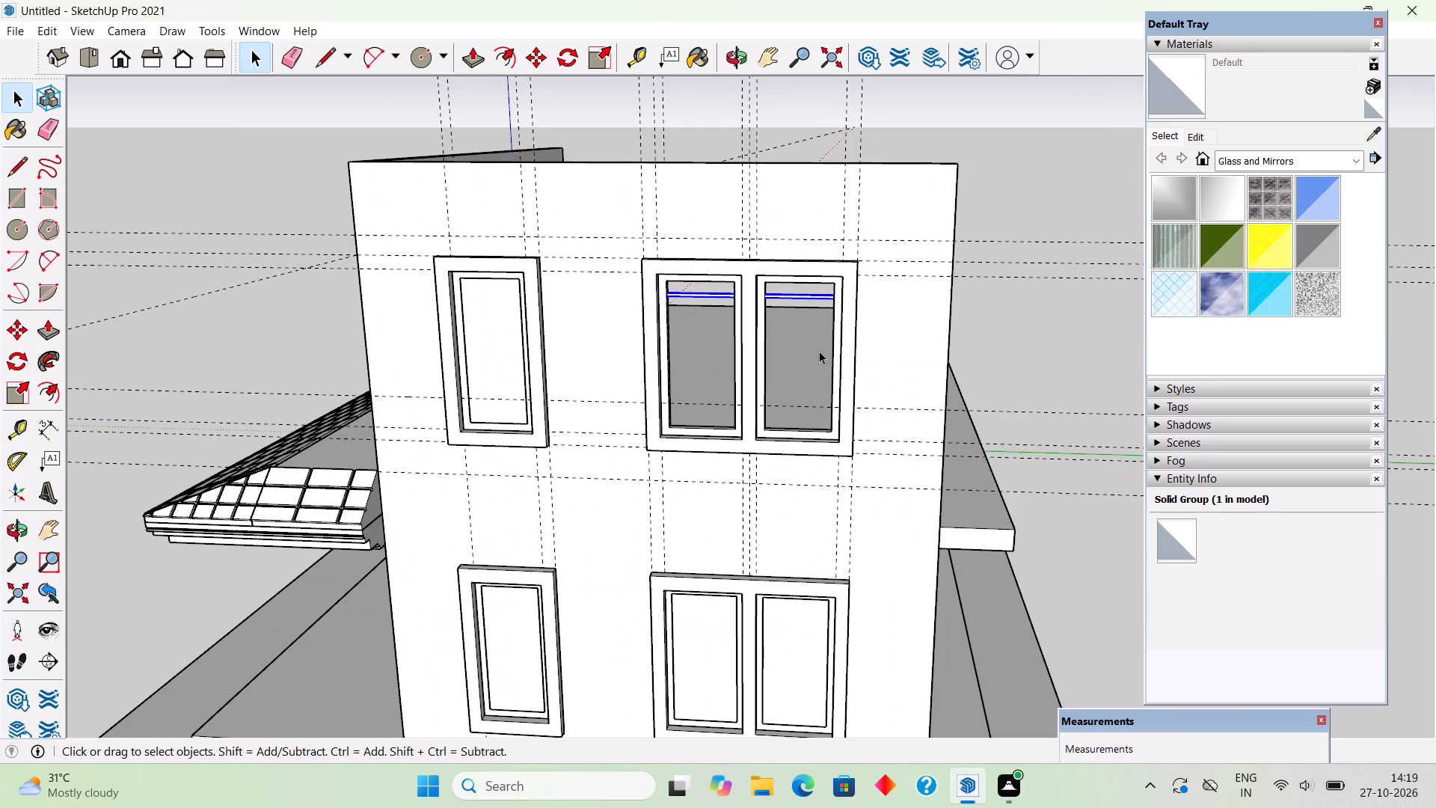
{"action": "scroll", "coordinate": [819, 351], "scroll_direction": "down", "scroll_amount": 4}
{"action": "scroll", "coordinate": [895, 391], "scroll_direction": "down", "scroll_amount": 4}
{"action": "scroll", "coordinate": [897, 393], "scroll_direction": "up", "scroll_amount": 2}
{"action": "scroll", "coordinate": [788, 340], "scroll_direction": "up", "scroll_amount": 4}
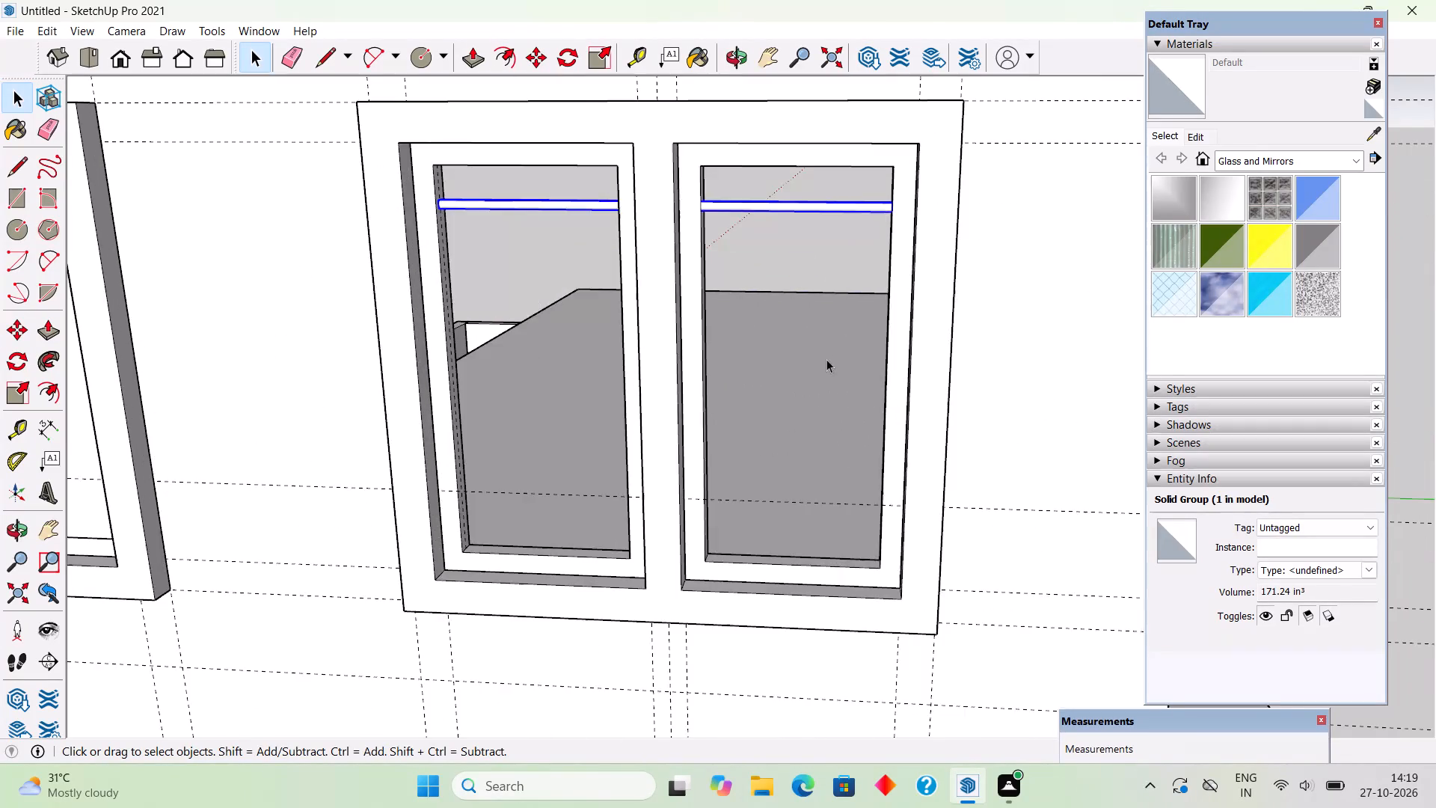
{"action": "middle_click_drag", "start_coordinate": [811, 354], "coordinate": [829, 326]}
{"action": "scroll", "coordinate": [829, 326], "scroll_direction": "down", "scroll_amount": 2}
{"action": "middle_click_drag", "start_coordinate": [833, 236], "coordinate": [838, 213]}
{"action": "key", "text": "m"}
{"action": "left_click", "coordinate": [842, 205]}
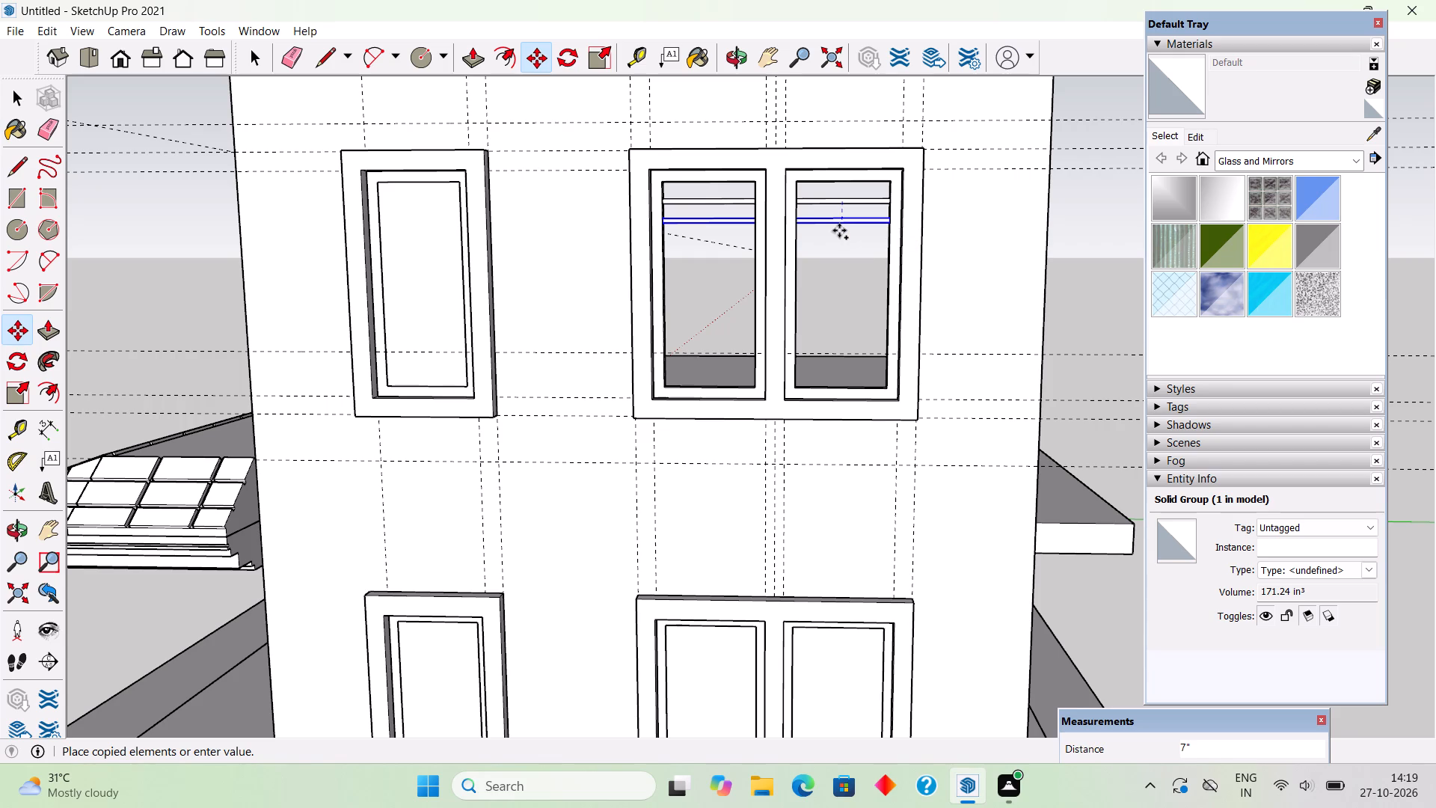
{"action": "type", "text": "7\""}
{"action": "key", "text": "Return"}
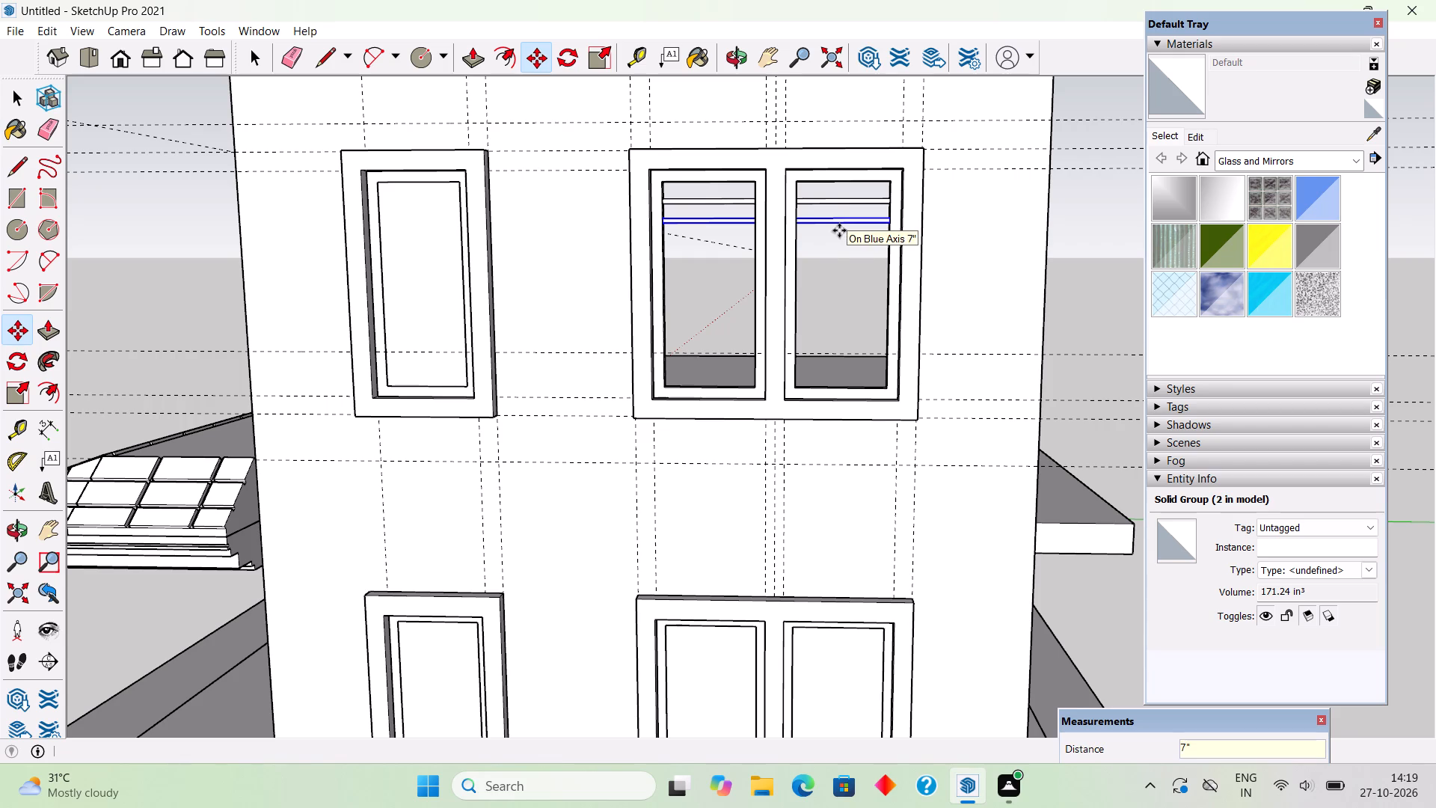
{"action": "key", "text": "x"}
{"action": "key", "text": "9"}
{"action": "key", "text": "Return"}
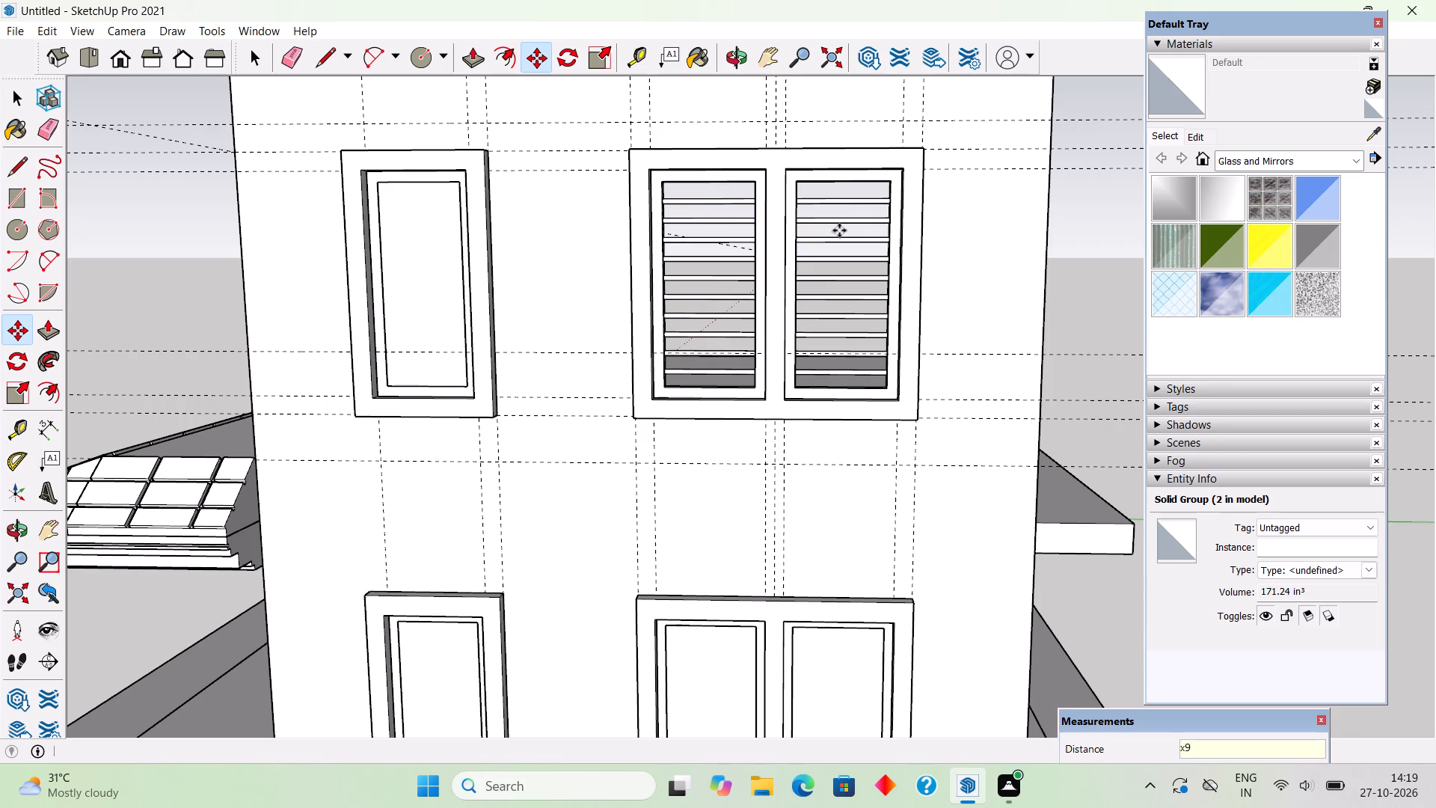
{"action": "key", "text": "space"}
Draw a pane rectangle between opposite inner corners of each of the wide upper window's two sashes, filling both openings.
{"action": "scroll", "coordinate": [853, 193], "scroll_direction": "up", "scroll_amount": 4}
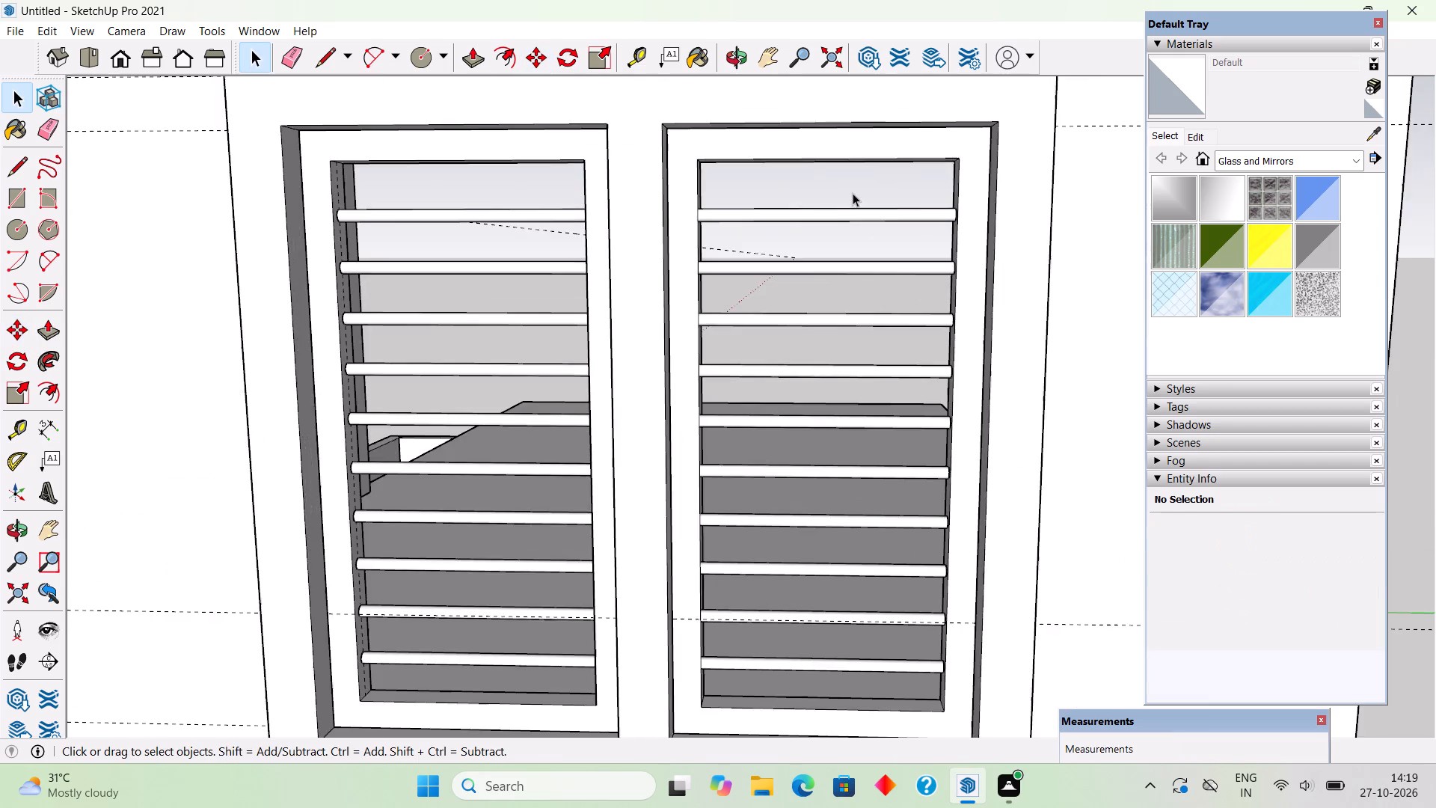
{"action": "scroll", "coordinate": [853, 193], "scroll_direction": "down", "scroll_amount": 4}
{"action": "middle_click_drag", "start_coordinate": [888, 226], "coordinate": [949, 242]}
{"action": "scroll", "coordinate": [961, 229], "scroll_direction": "up", "scroll_amount": 2}
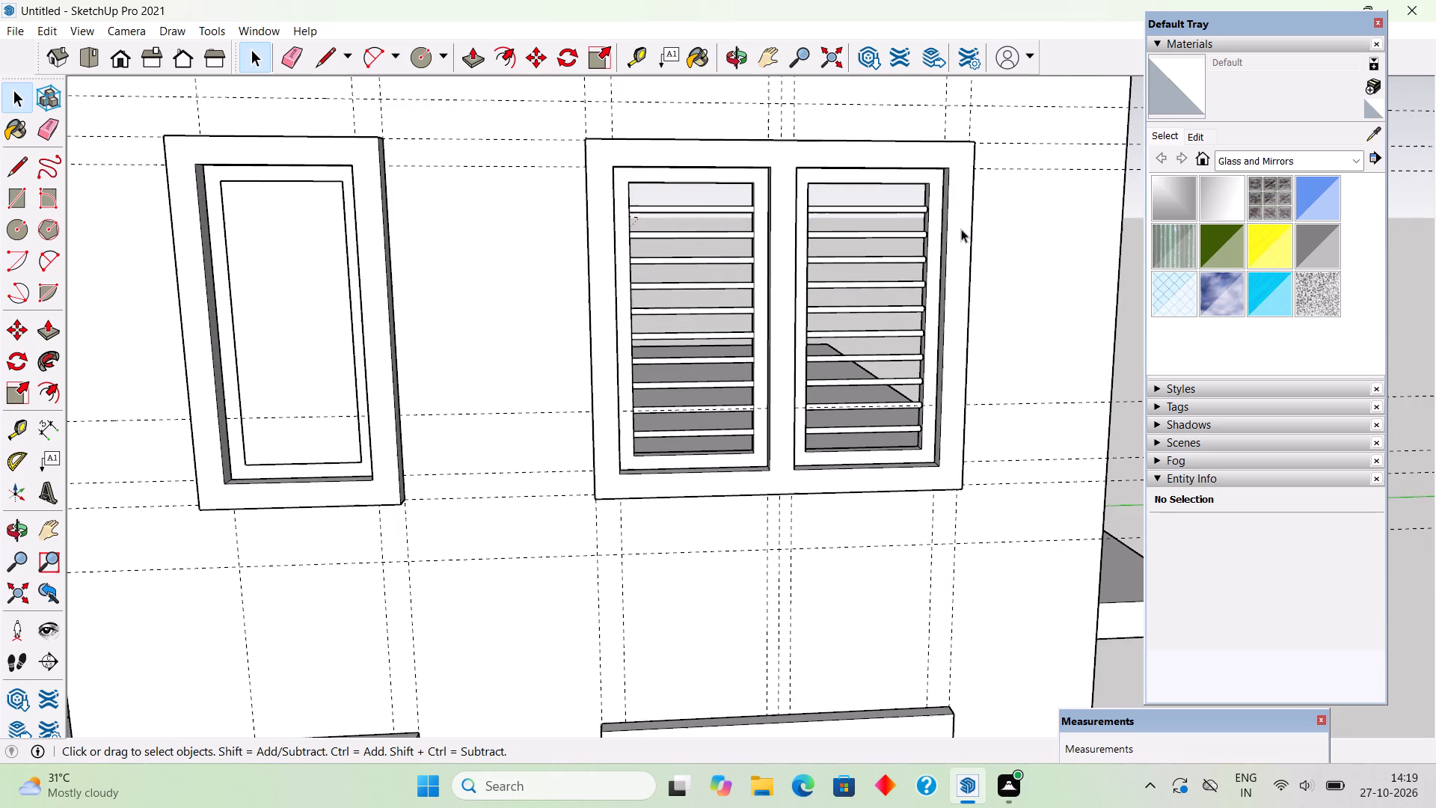
{"action": "key", "text": "r"}
{"action": "scroll", "coordinate": [642, 185], "scroll_direction": "up", "scroll_amount": 2}
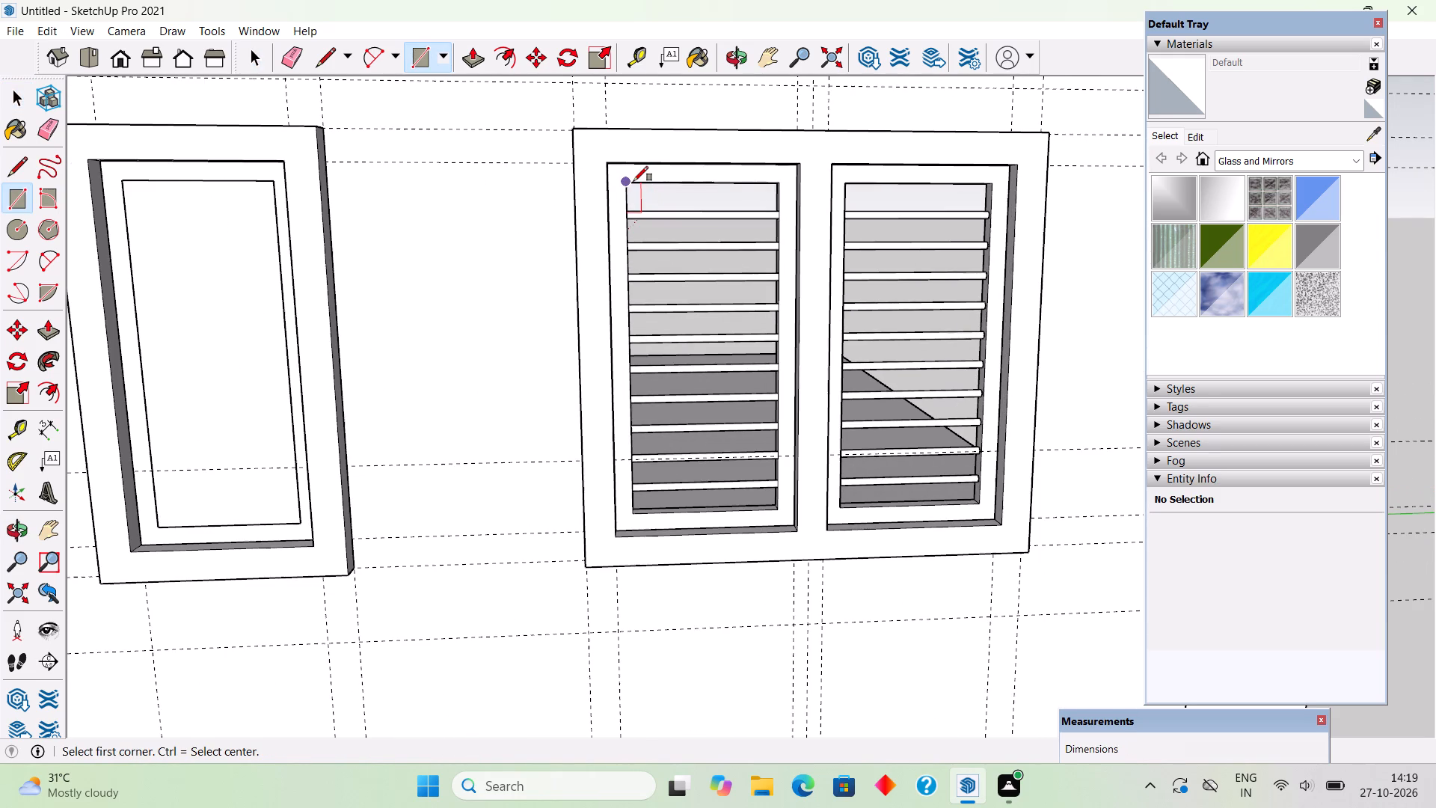
{"action": "left_click", "coordinate": [633, 181]}
{"action": "left_click", "coordinate": [773, 515]}
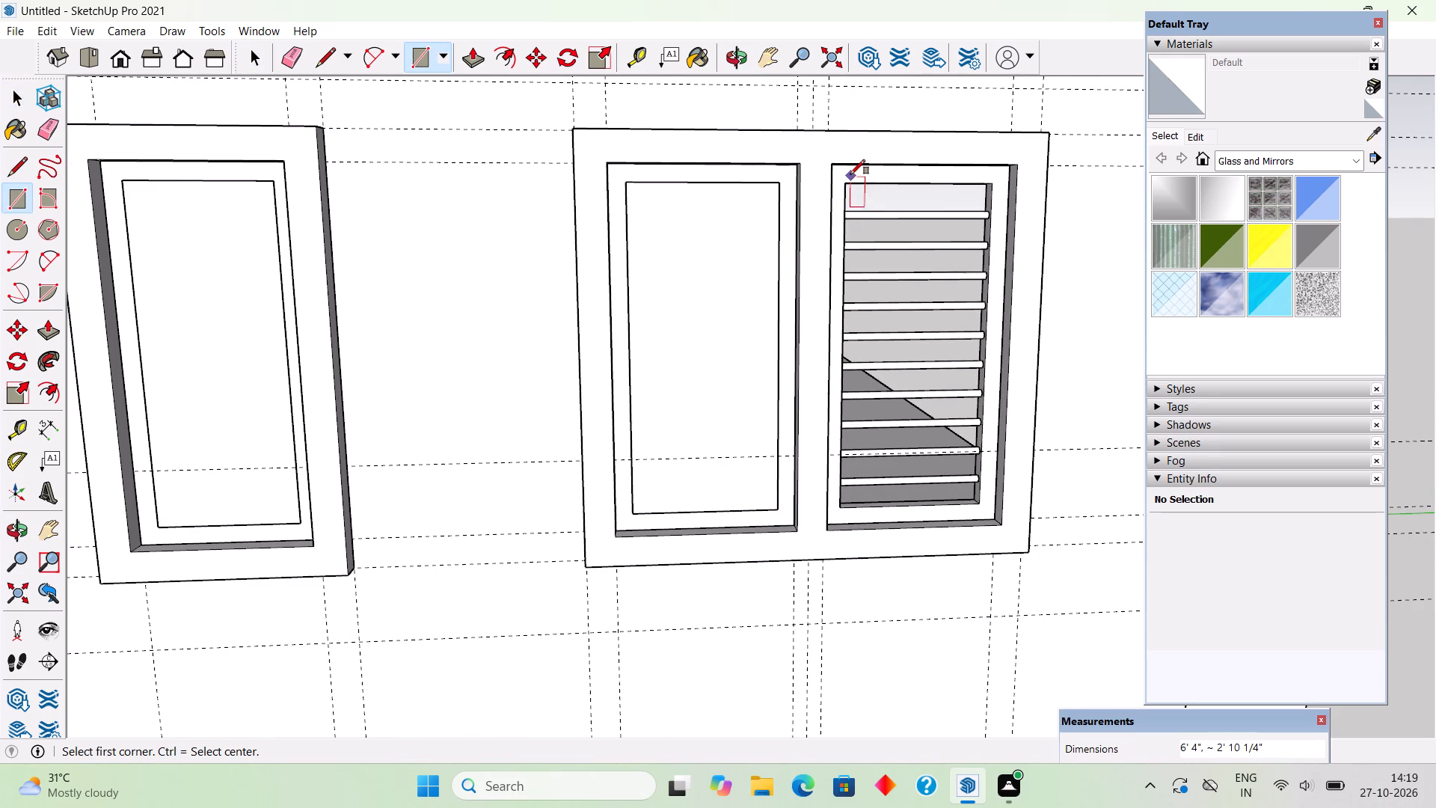
{"action": "left_click", "coordinate": [845, 181]}
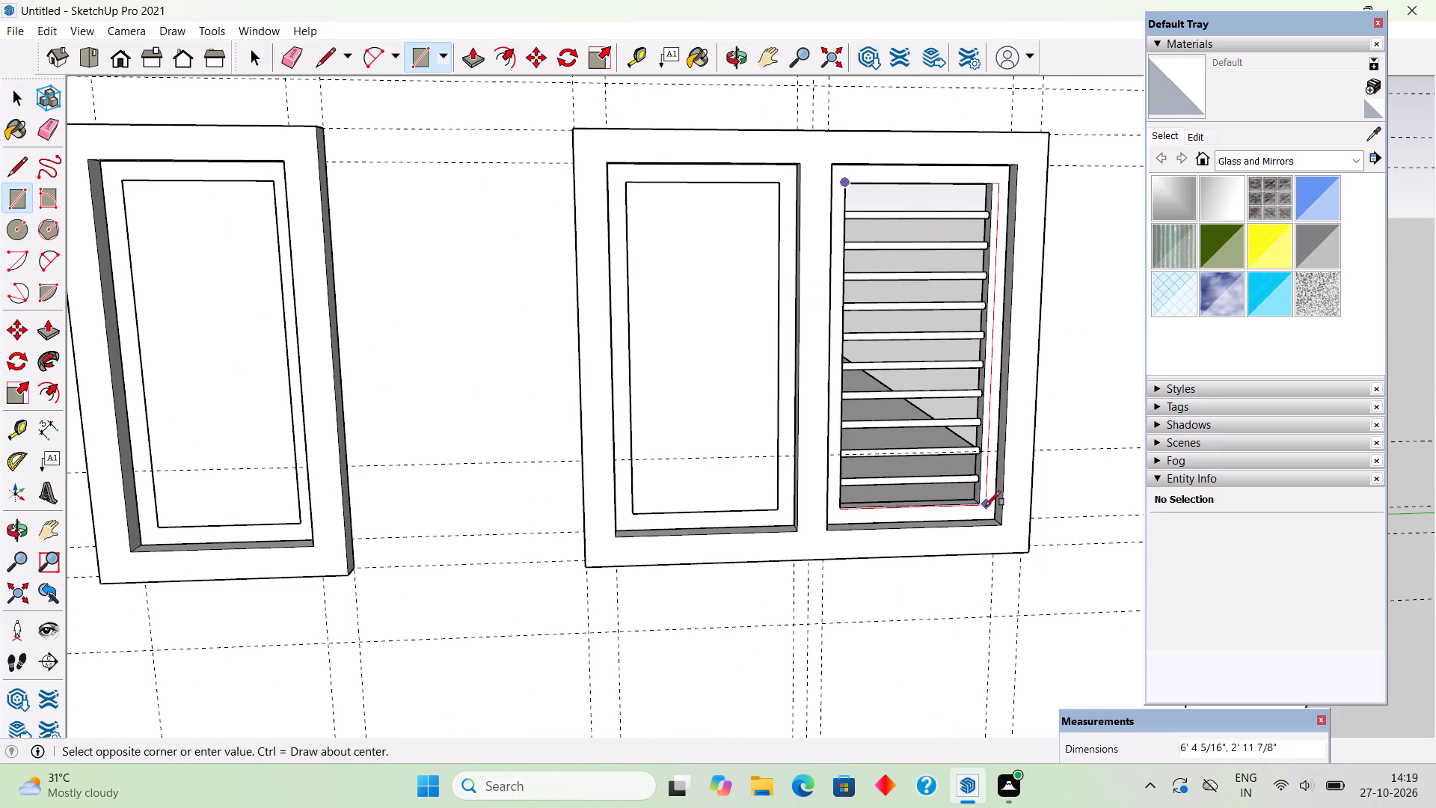
{"action": "left_click", "coordinate": [982, 508]}
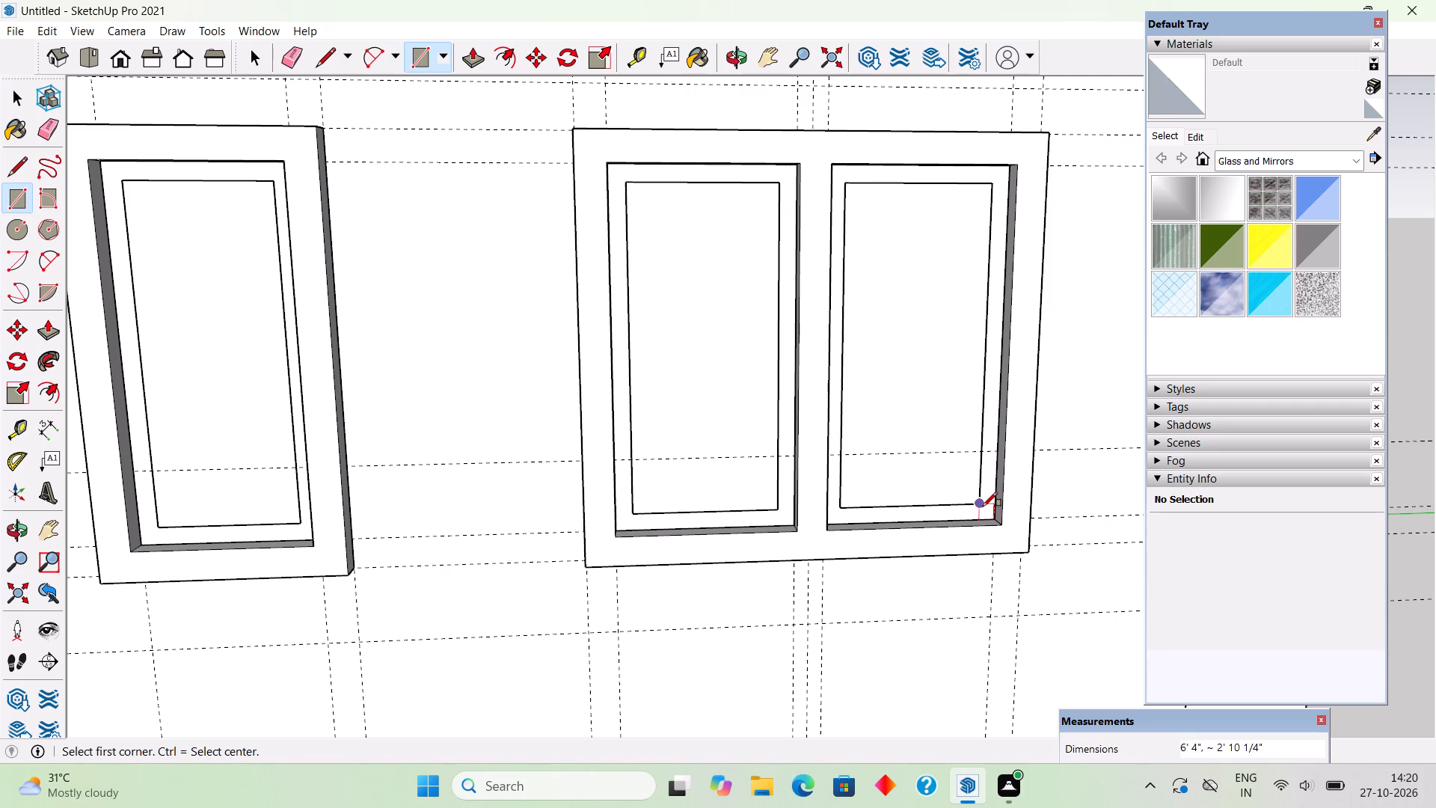
Make the right sash's pane rectangle, including its edges, a group.
{"action": "key", "text": "space"}
{"action": "triple_click", "coordinate": [907, 373]}
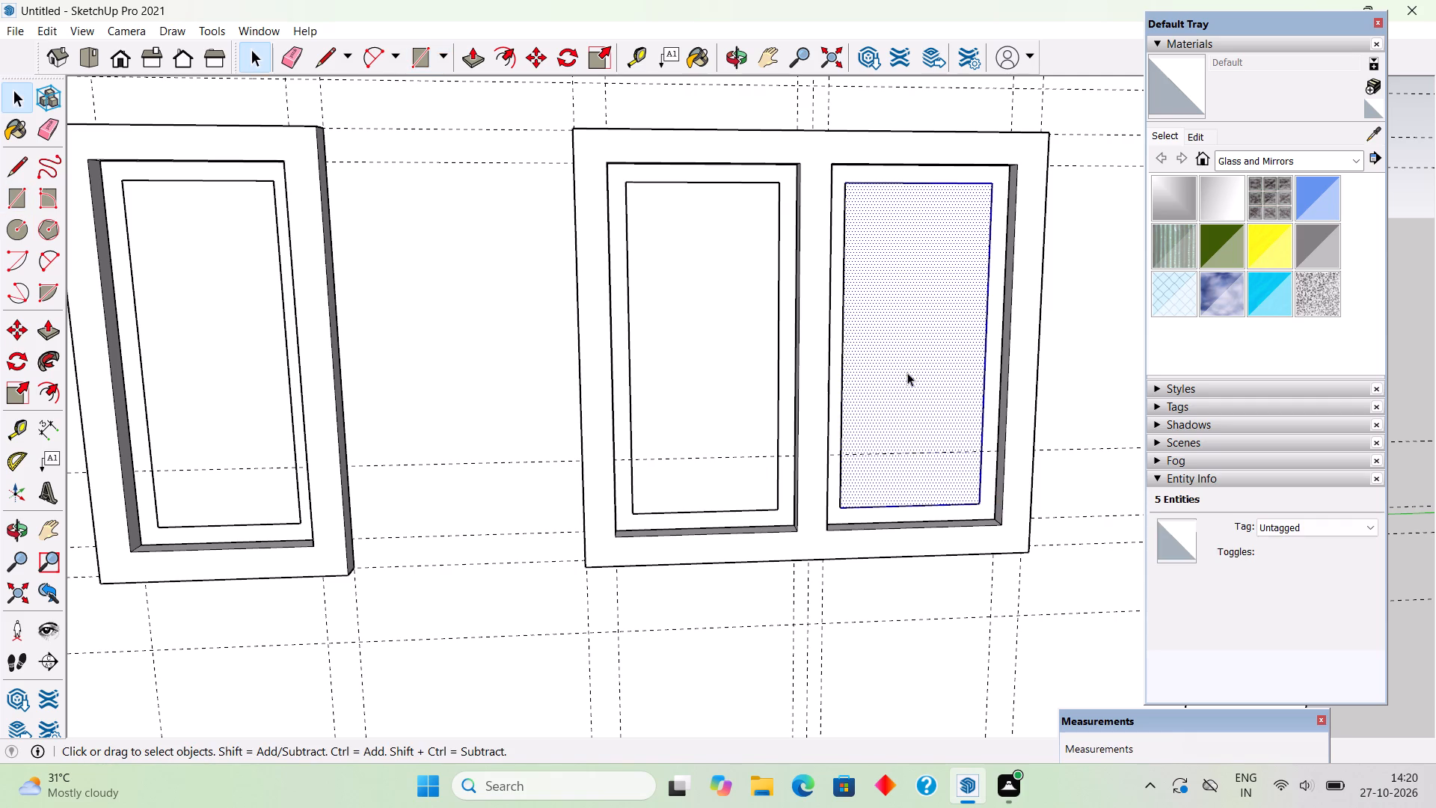
{"action": "right_click", "coordinate": [907, 373]}
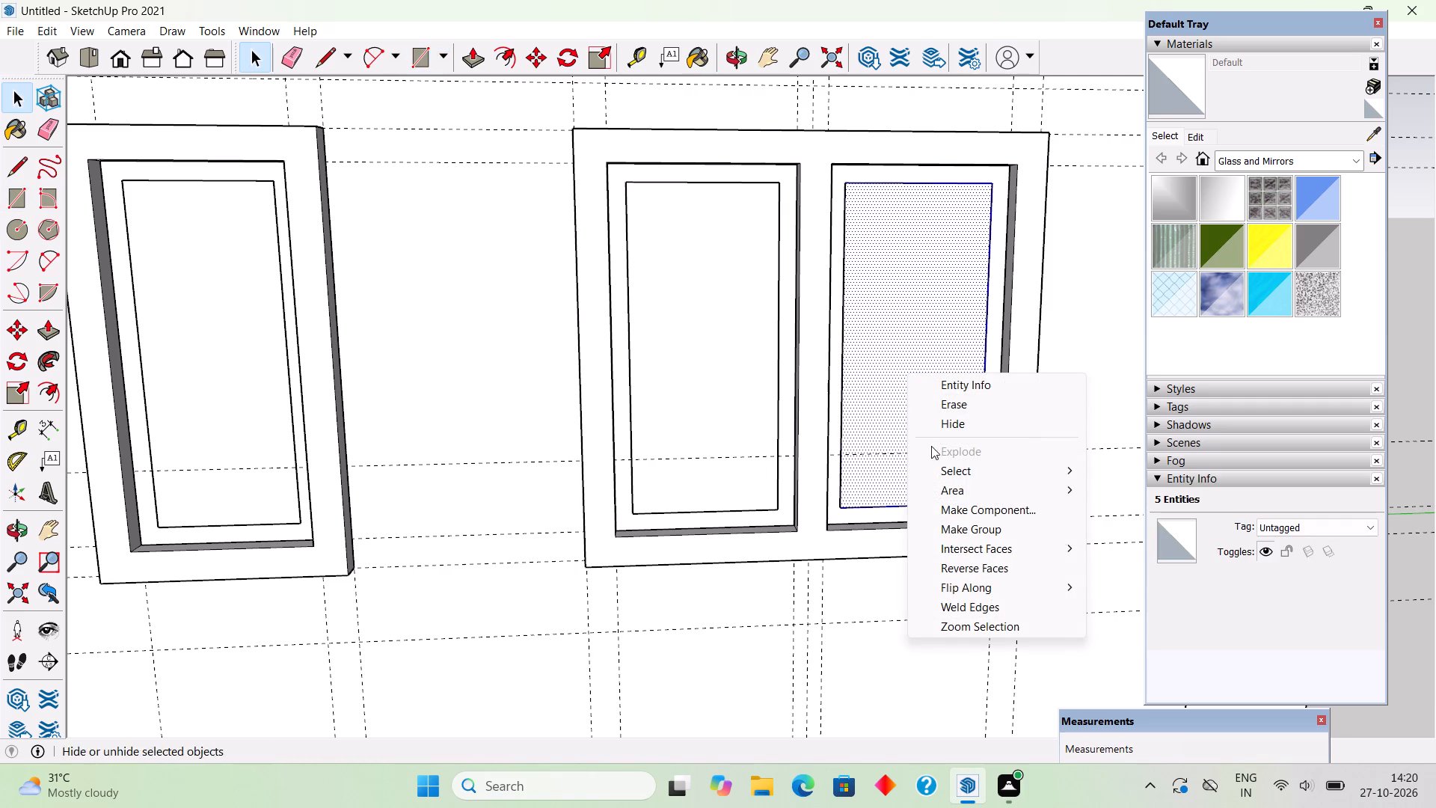
{"action": "left_click", "coordinate": [952, 533]}
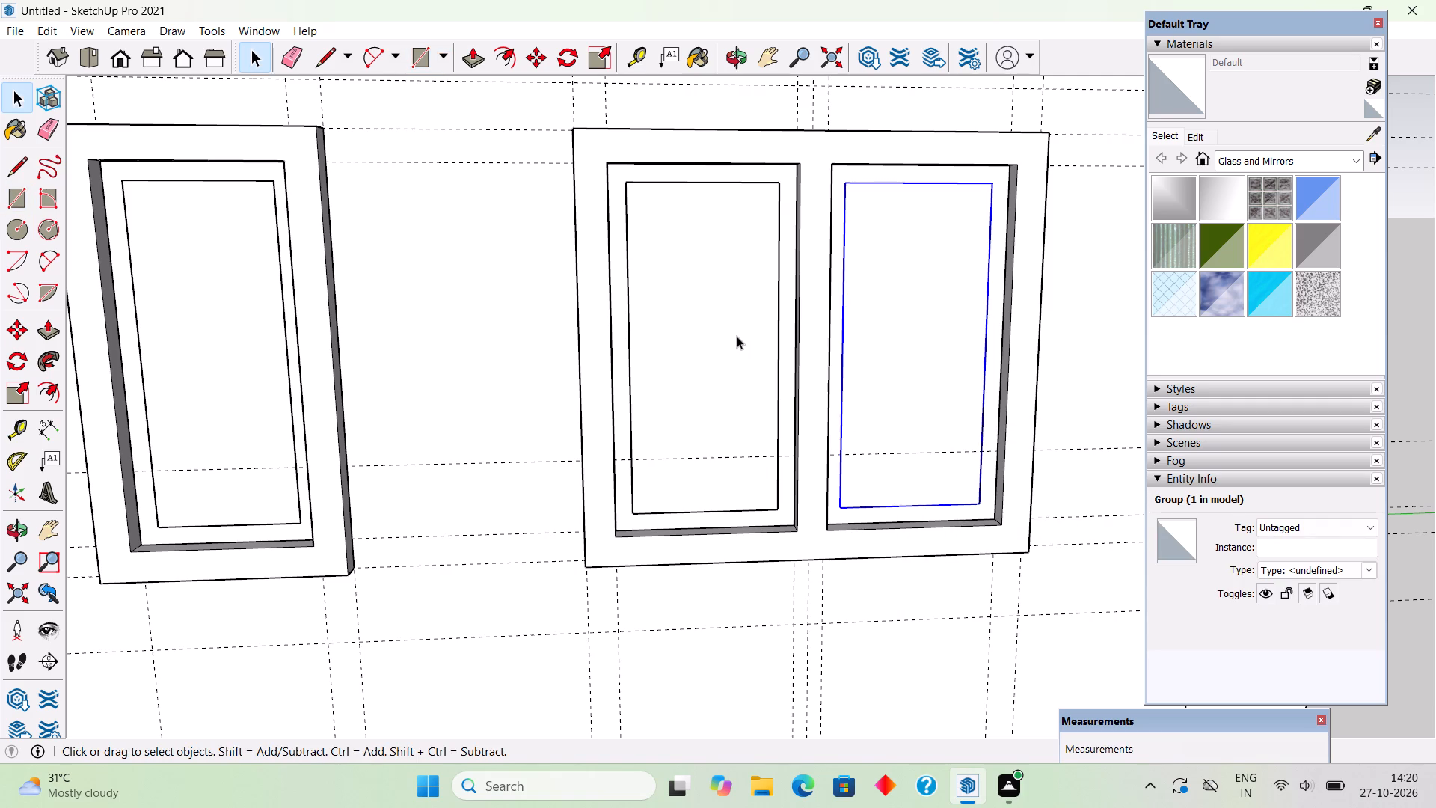
Select the left sash's pane rectangle together with its edges for grouping.
{"action": "double_click", "coordinate": [725, 327]}
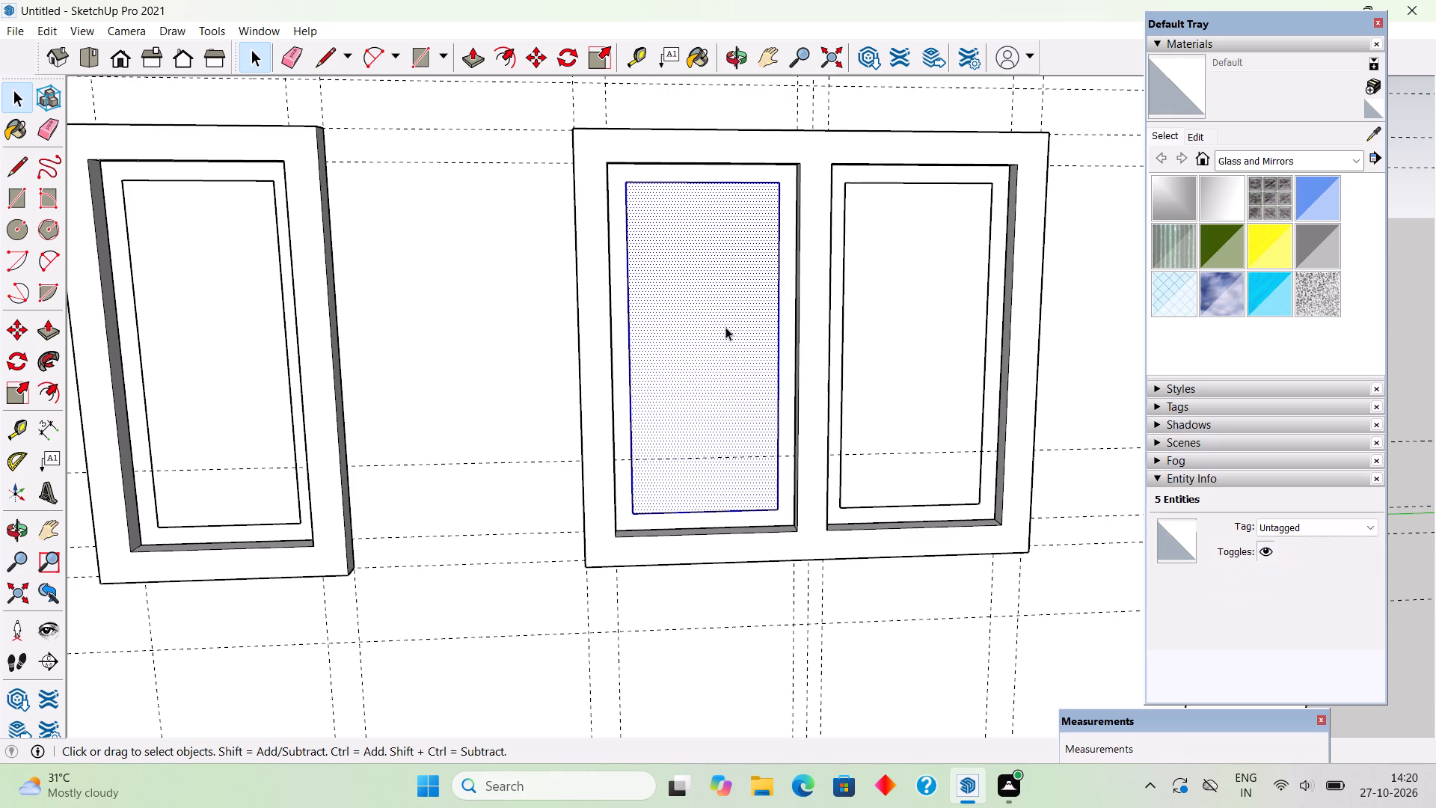
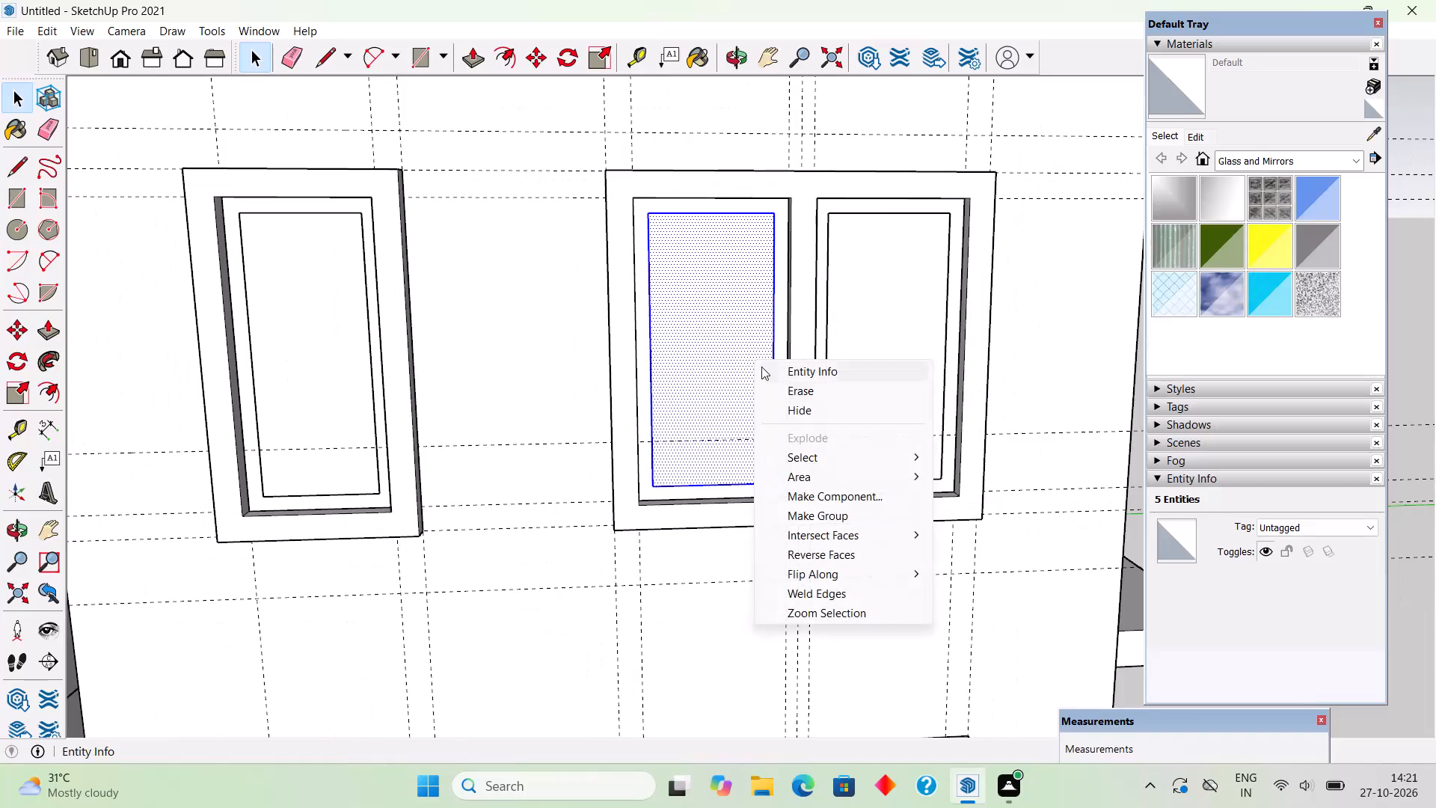
Group the selected left pane face and its edges in the upper-floor double window on the side wall.
{"action": "left_click", "coordinate": [847, 515]}
{"action": "scroll", "coordinate": [856, 489], "scroll_direction": "down", "scroll_amount": 9}
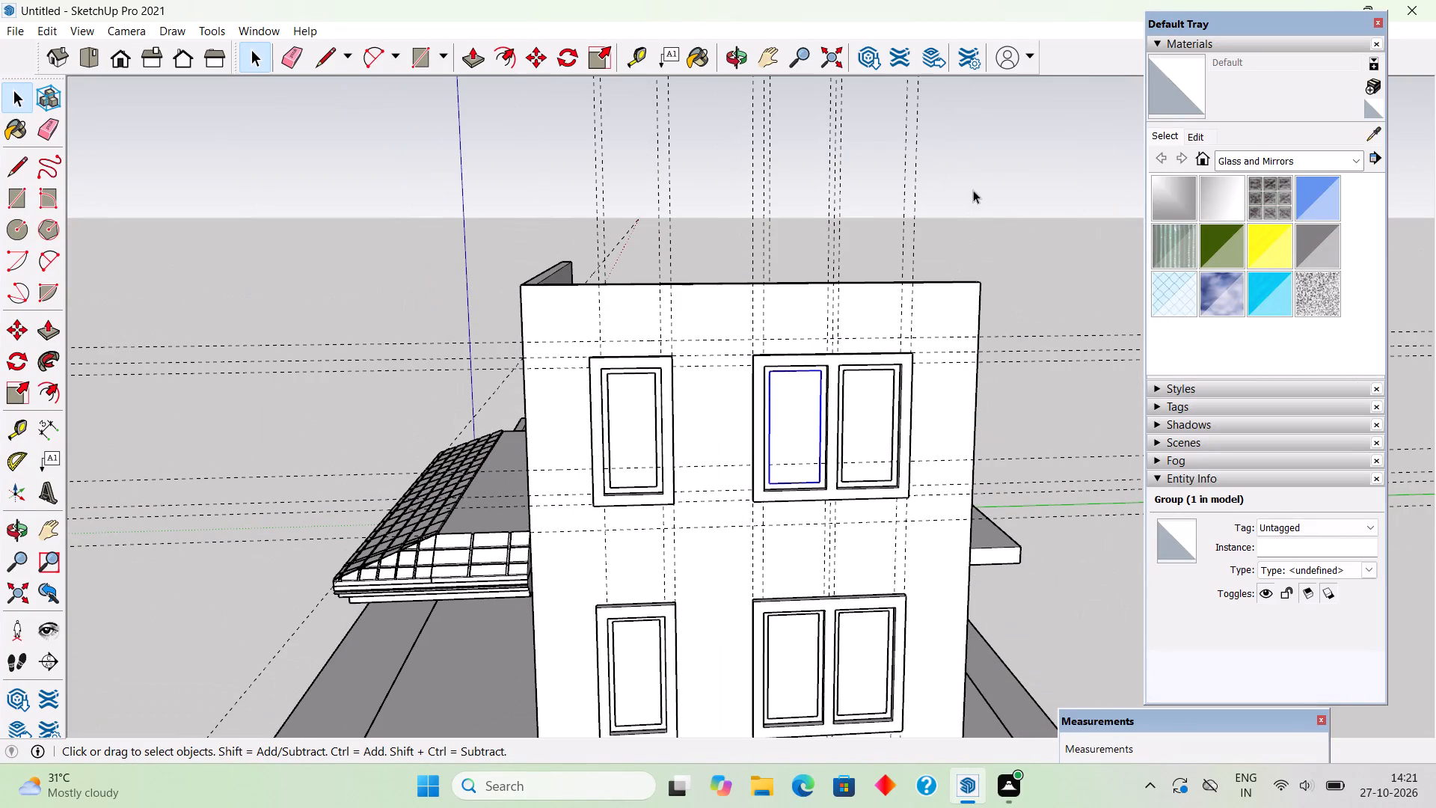
{"action": "left_click", "coordinate": [976, 179]}
Inspect the front and side facades of the house, including their windows and the construction guides.
{"action": "scroll", "coordinate": [903, 453], "scroll_direction": "up", "scroll_amount": 5}
{"action": "scroll", "coordinate": [900, 444], "scroll_direction": "down", "scroll_amount": 10}
{"action": "middle_click_drag", "start_coordinate": [797, 474], "coordinate": [948, 470]}
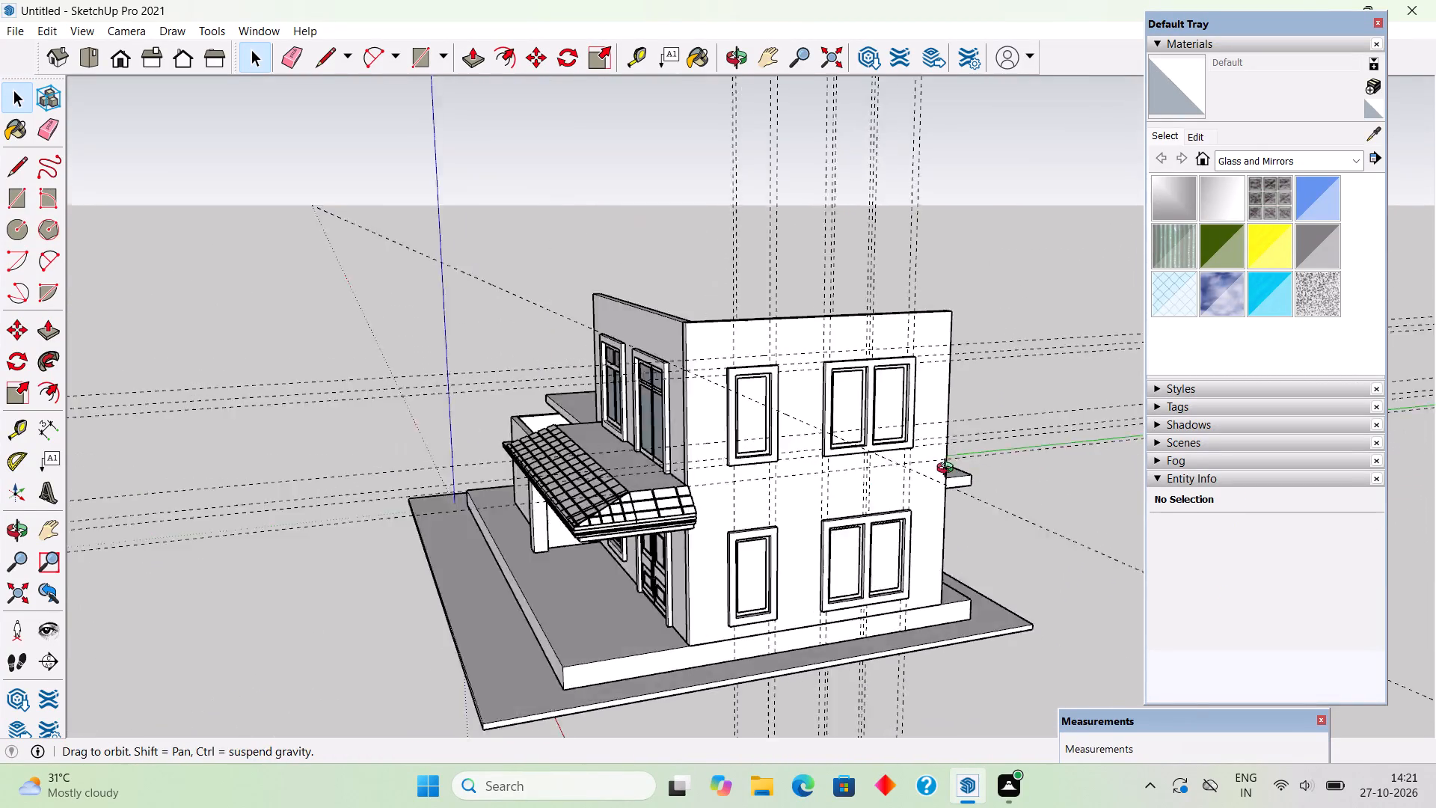
{"action": "middle_click_drag", "start_coordinate": [948, 470], "coordinate": [1069, 385]}
{"action": "scroll", "coordinate": [1072, 376], "scroll_direction": "up", "scroll_amount": 1}
{"action": "scroll", "coordinate": [932, 441], "scroll_direction": "up", "scroll_amount": 2}
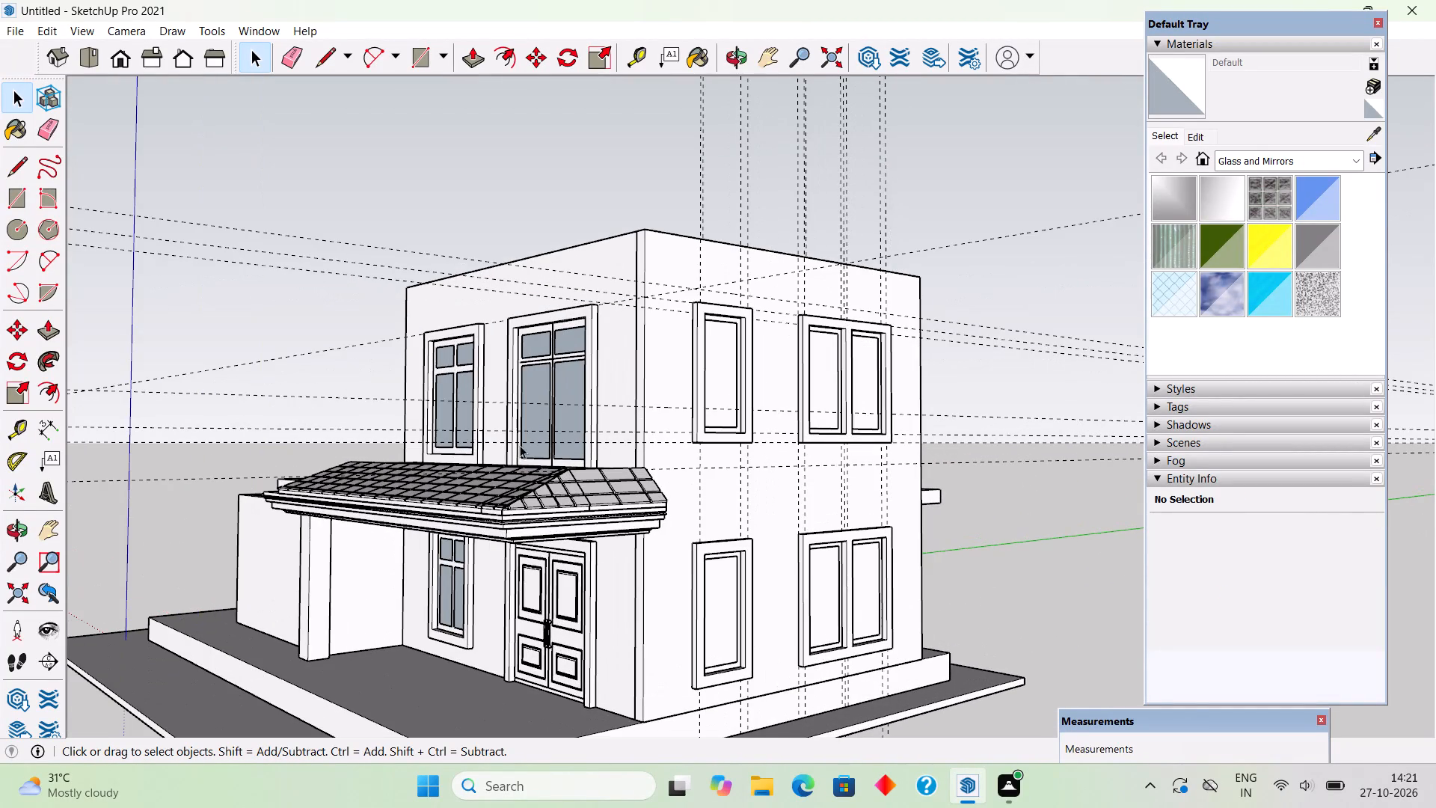
{"action": "middle_click_drag", "start_coordinate": [518, 478], "coordinate": [659, 527]}
{"action": "scroll", "coordinate": [659, 527], "scroll_direction": "up", "scroll_amount": 1}
{"action": "scroll", "coordinate": [791, 370], "scroll_direction": "up", "scroll_amount": 2}
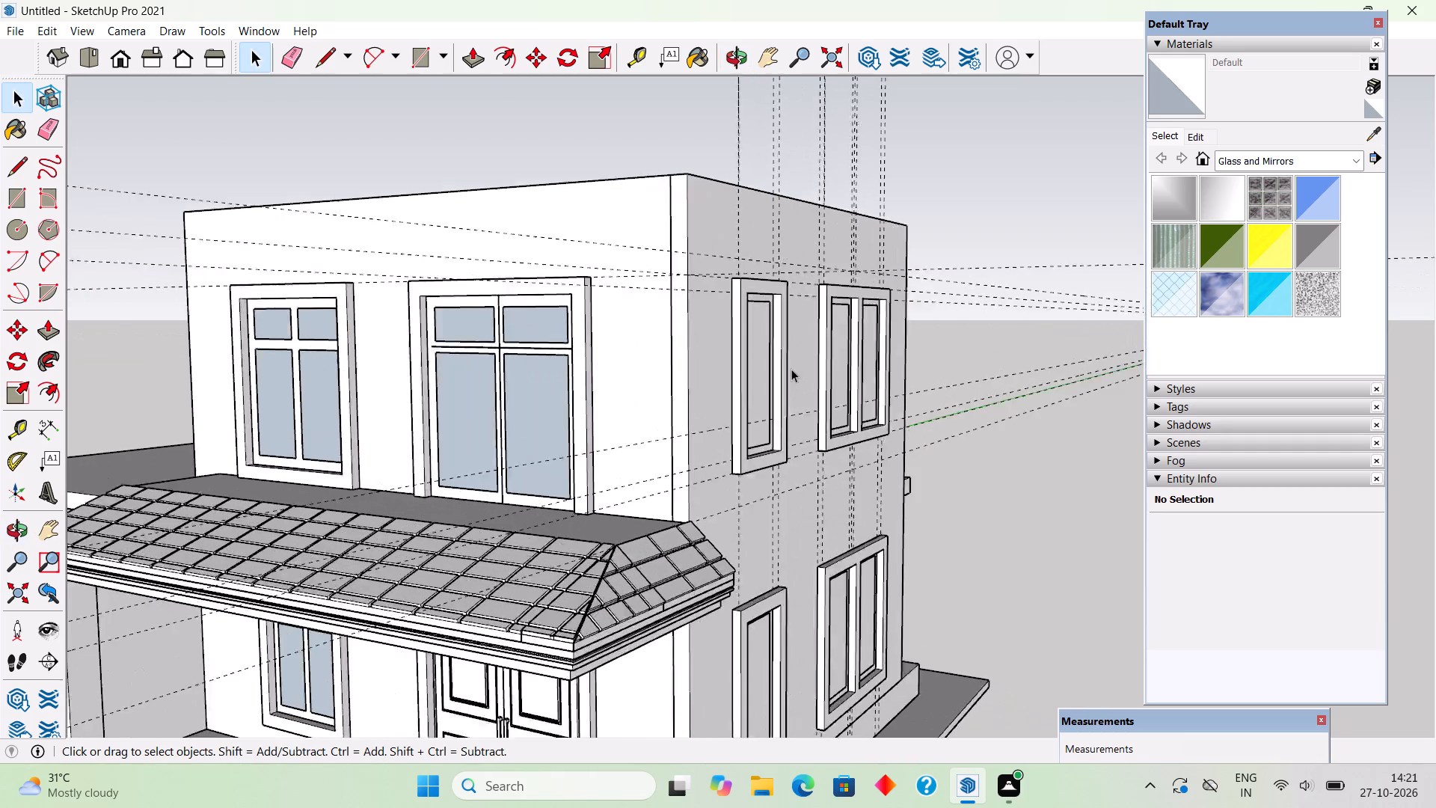
{"action": "scroll", "coordinate": [791, 369], "scroll_direction": "up", "scroll_amount": 2}
{"action": "scroll", "coordinate": [791, 369], "scroll_direction": "down", "scroll_amount": 11}
{"action": "middle_click_drag", "start_coordinate": [785, 395], "coordinate": [703, 416]}
{"action": "scroll", "coordinate": [703, 416], "scroll_direction": "up", "scroll_amount": 2}
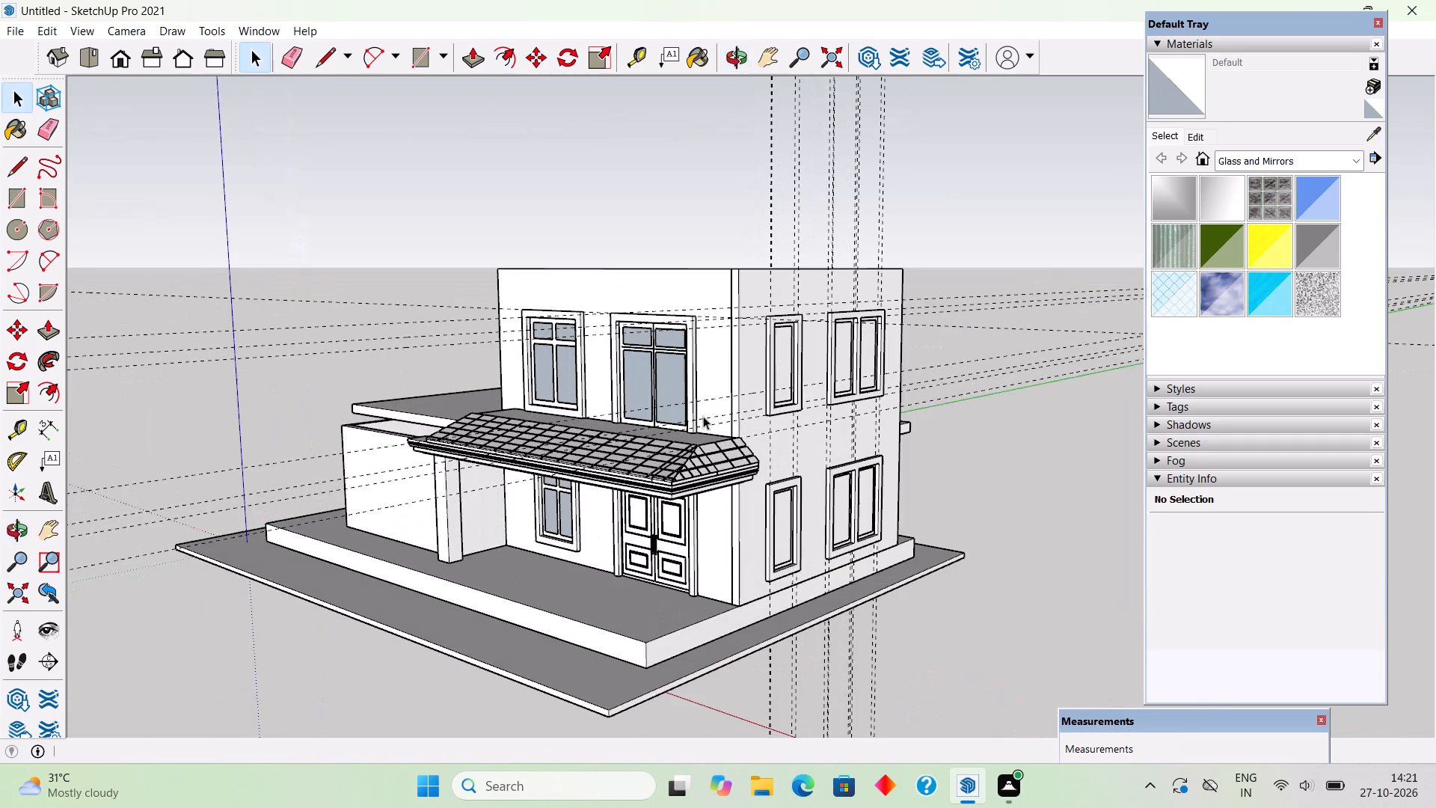
{"action": "middle_click_drag", "start_coordinate": [703, 416], "coordinate": [649, 522]}
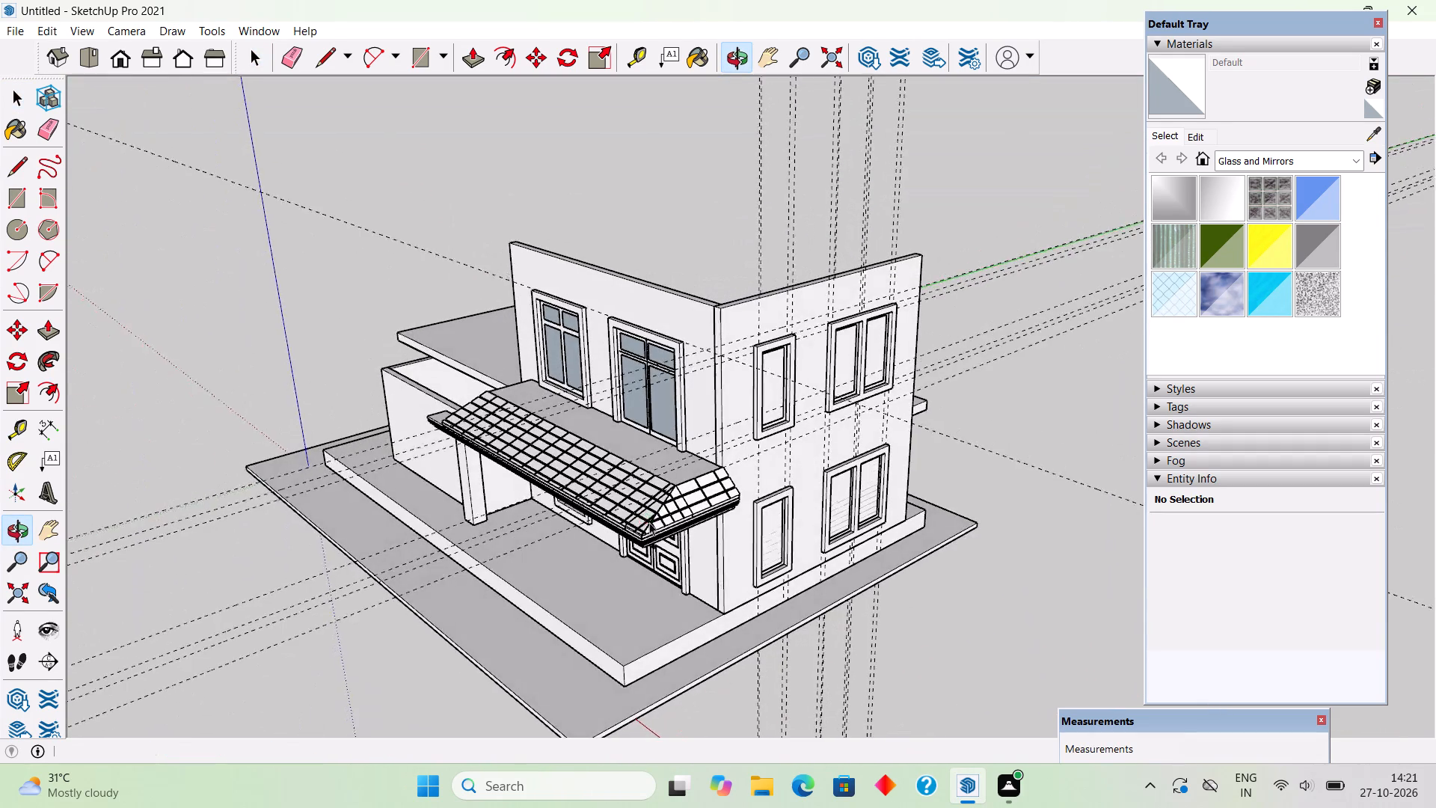
{"action": "scroll", "coordinate": [649, 522], "scroll_direction": "down", "scroll_amount": 1}
{"action": "scroll", "coordinate": [651, 509], "scroll_direction": "up", "scroll_amount": 1}
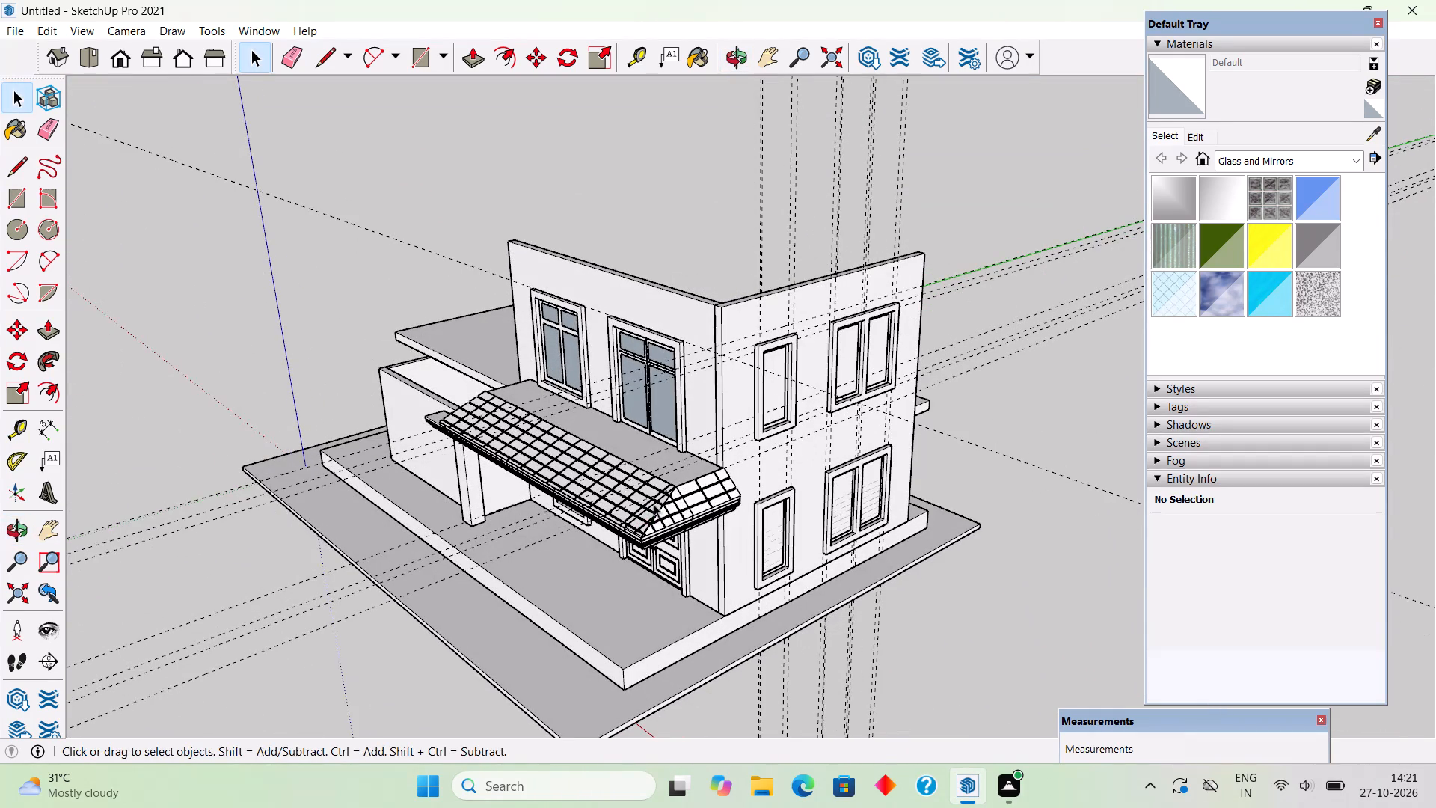
Delete all construction guides from the model.
{"action": "left_click", "coordinate": [45, 33]}
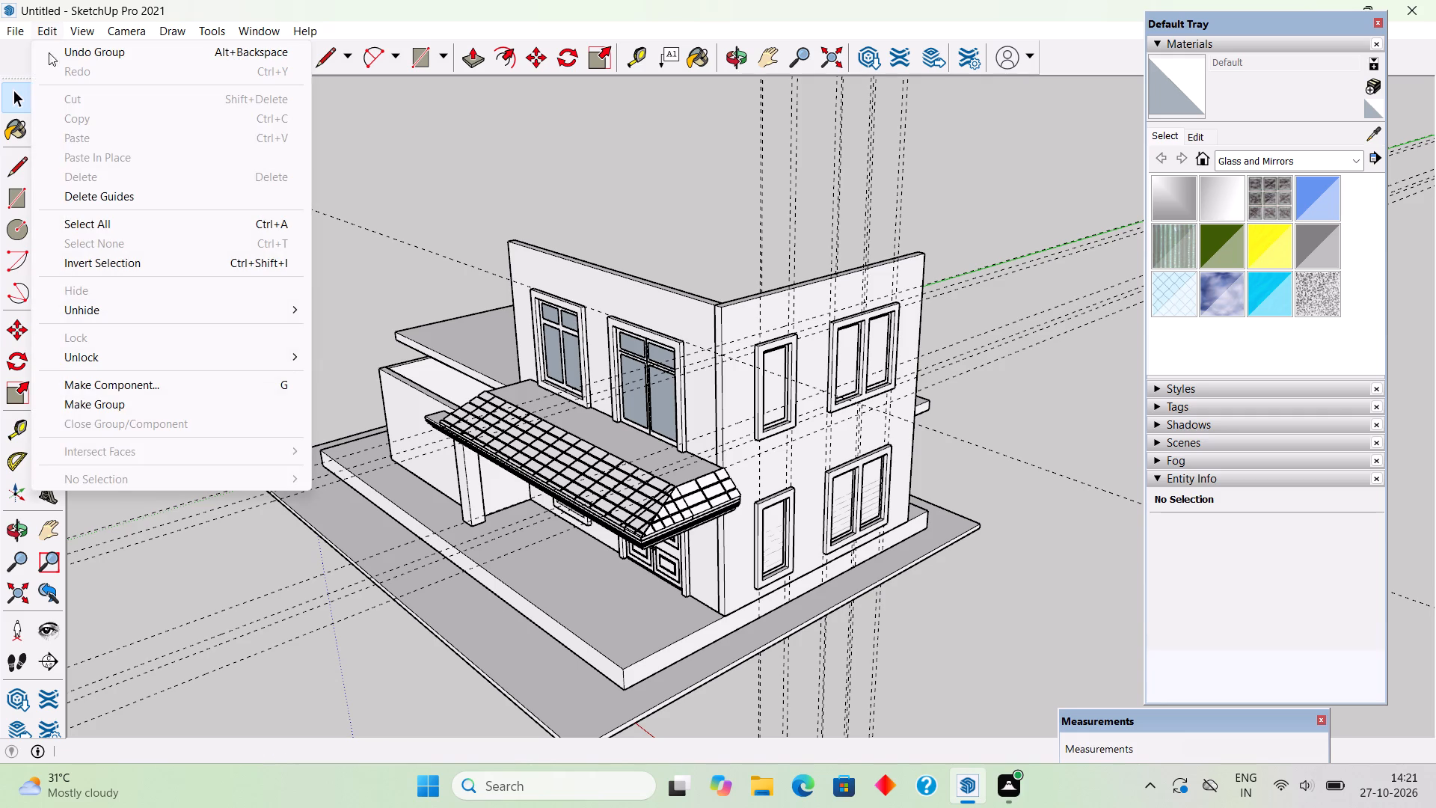
{"action": "left_click", "coordinate": [119, 195]}
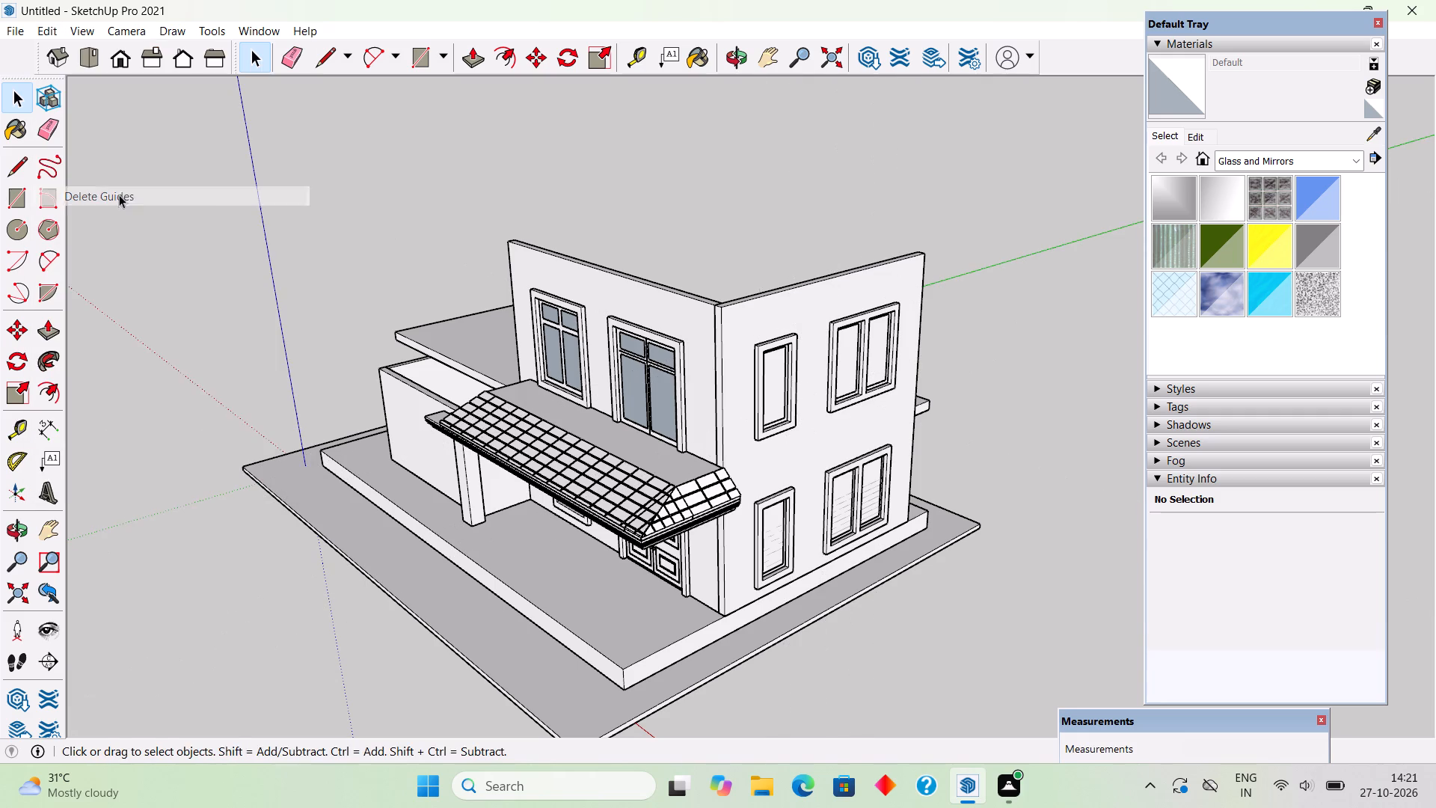
Examine the house from the side and front, comparing the window and door frames on both facades.
{"action": "middle_click_drag", "start_coordinate": [651, 316], "coordinate": [358, 276]}
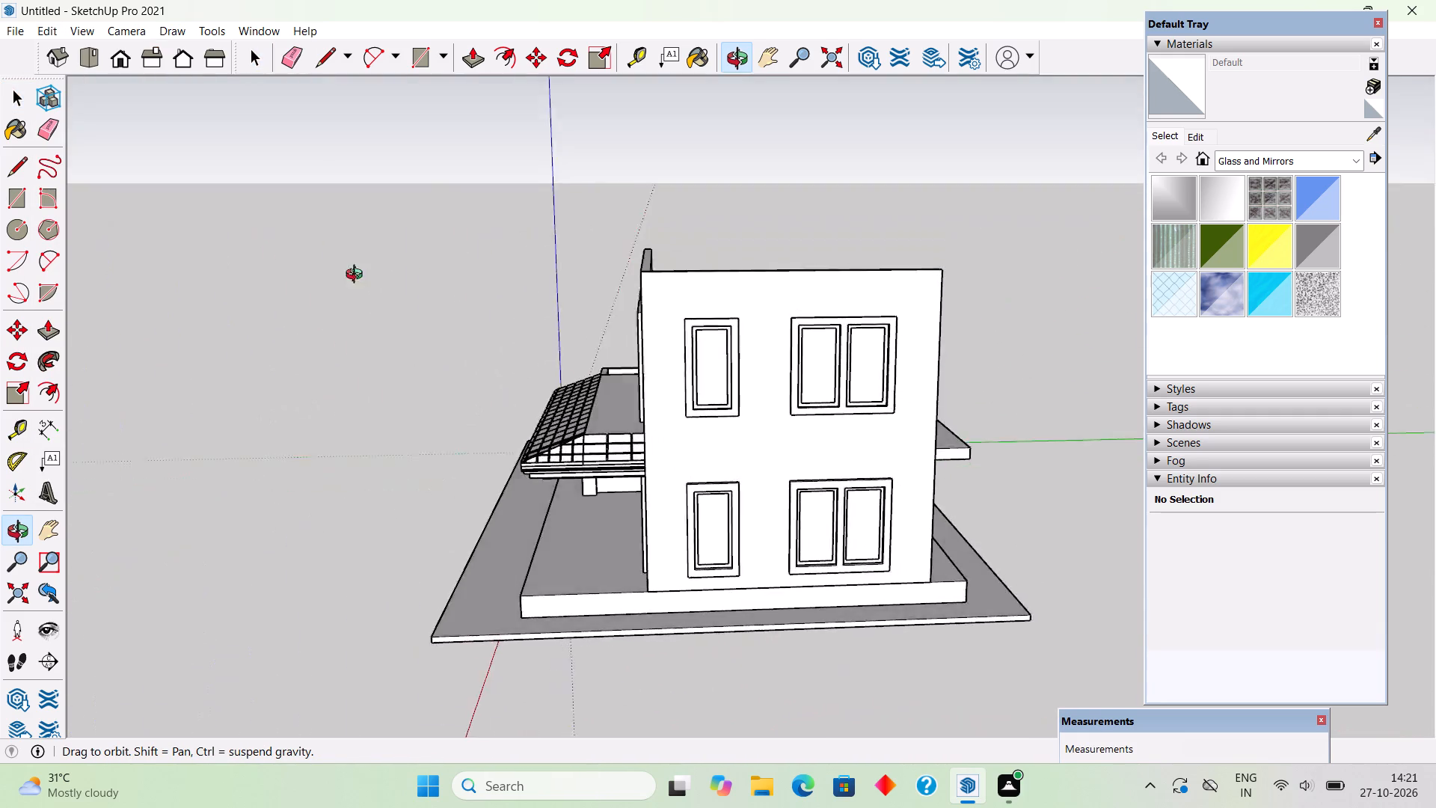
{"action": "middle_click_drag", "start_coordinate": [358, 276], "coordinate": [1060, 360]}
{"action": "scroll", "coordinate": [930, 449], "scroll_direction": "up", "scroll_amount": 3}
{"action": "middle_click_drag", "start_coordinate": [829, 411], "coordinate": [820, 265]}
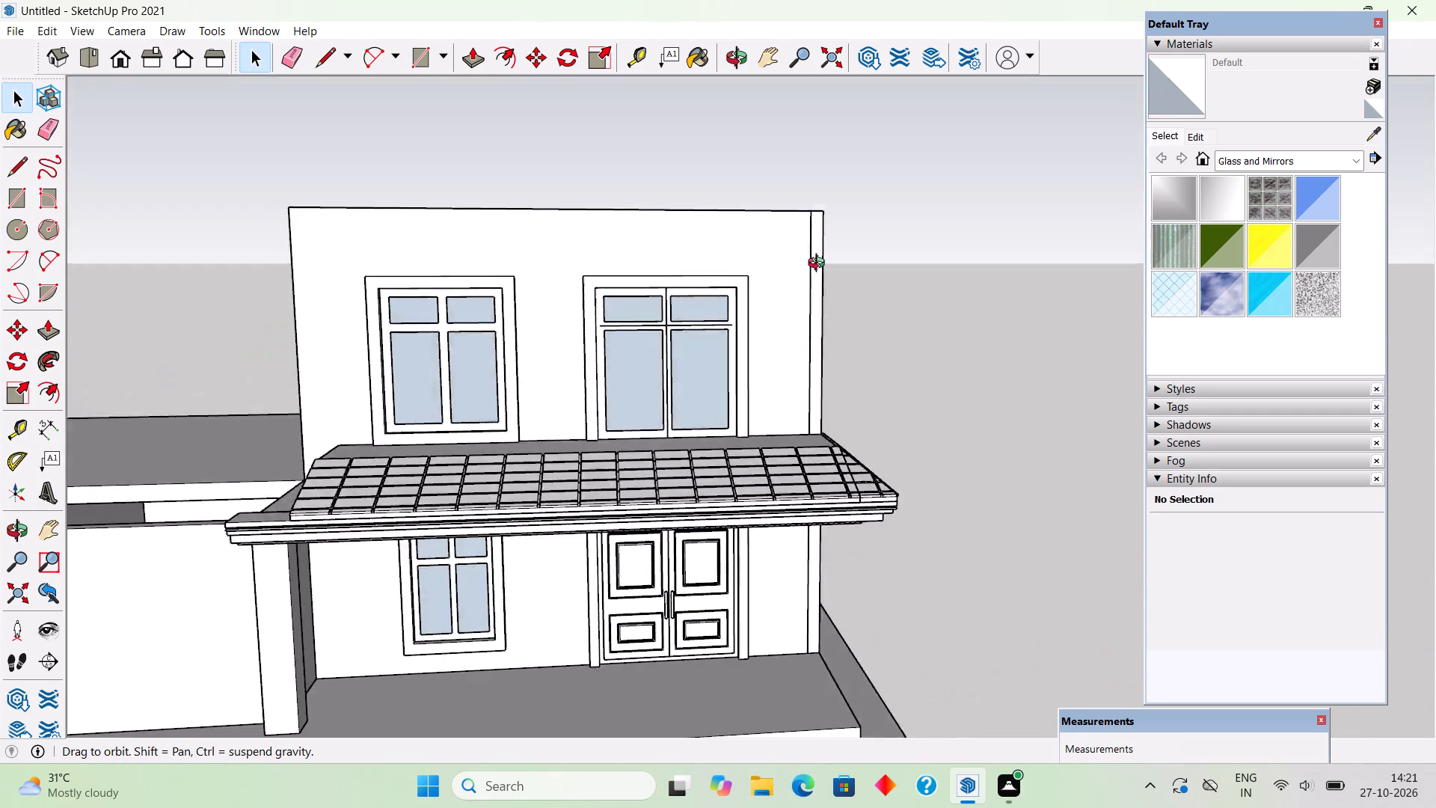
{"action": "middle_click_drag", "start_coordinate": [820, 265], "coordinate": [843, 239]}
{"action": "middle_click_drag", "start_coordinate": [837, 336], "coordinate": [1049, 364]}
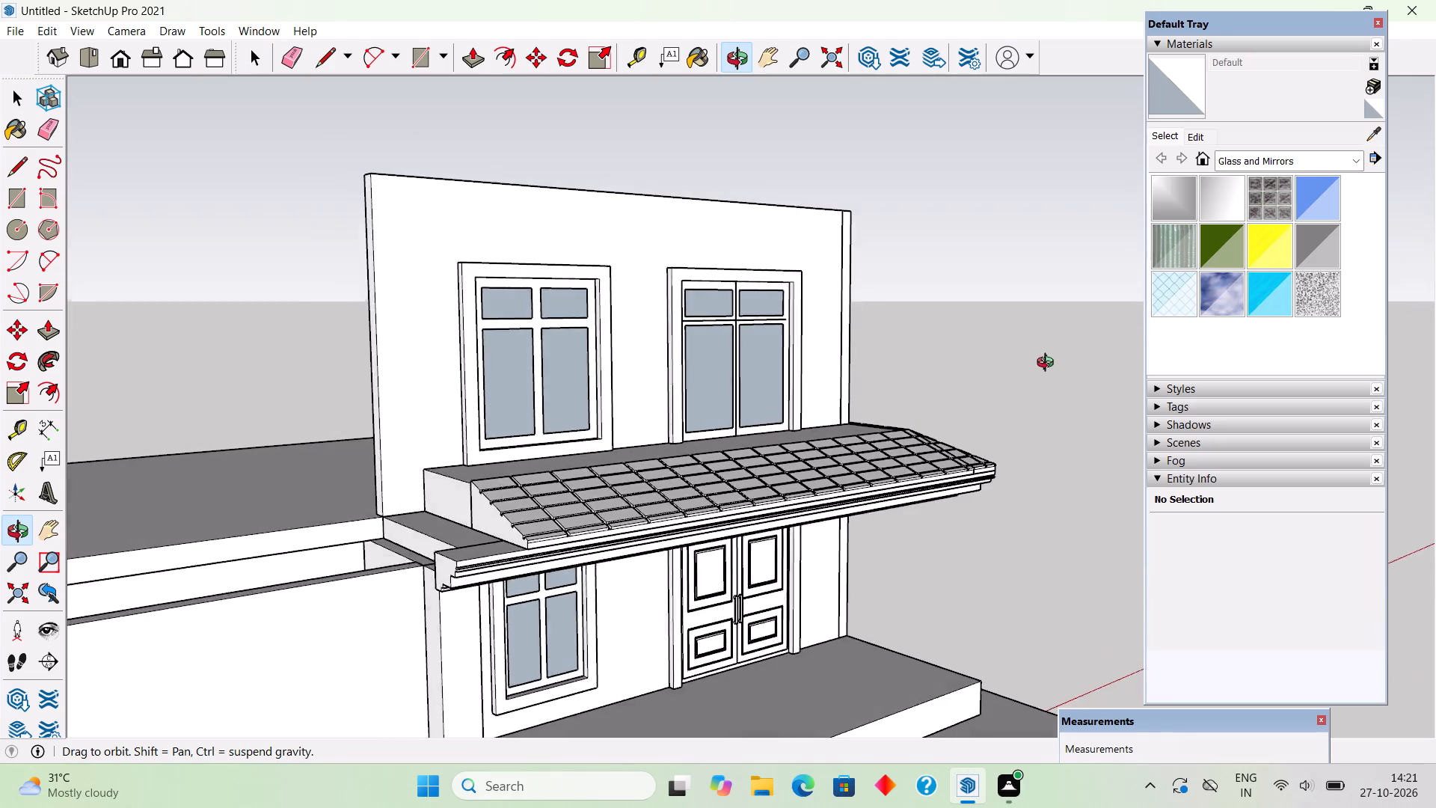
{"action": "middle_click_drag", "start_coordinate": [1049, 364], "coordinate": [1138, 416]}
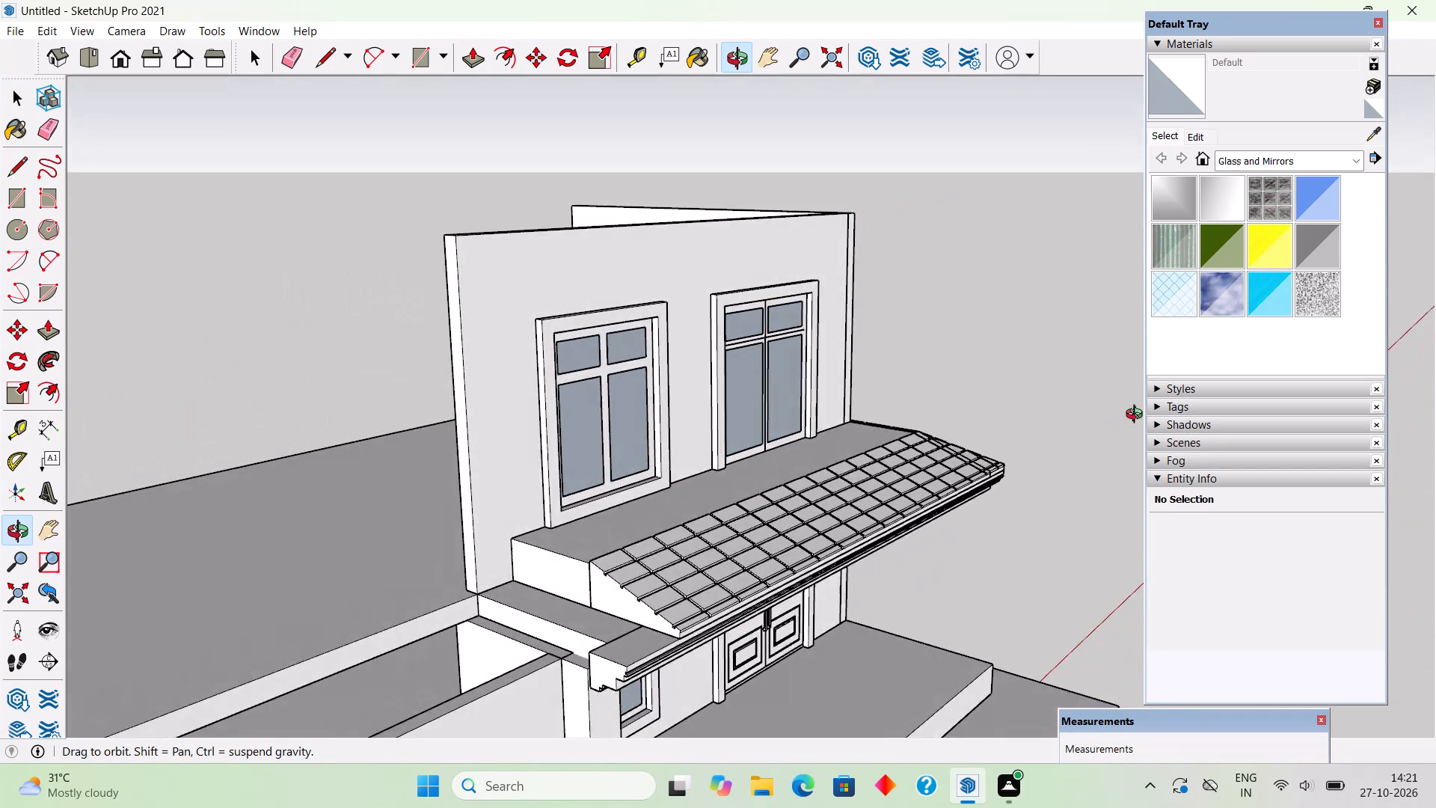
{"action": "middle_click_drag", "start_coordinate": [1138, 416], "coordinate": [708, 405]}
{"action": "scroll", "coordinate": [703, 403], "scroll_direction": "down", "scroll_amount": 3}
{"action": "middle_click_drag", "start_coordinate": [983, 417], "coordinate": [639, 373]}
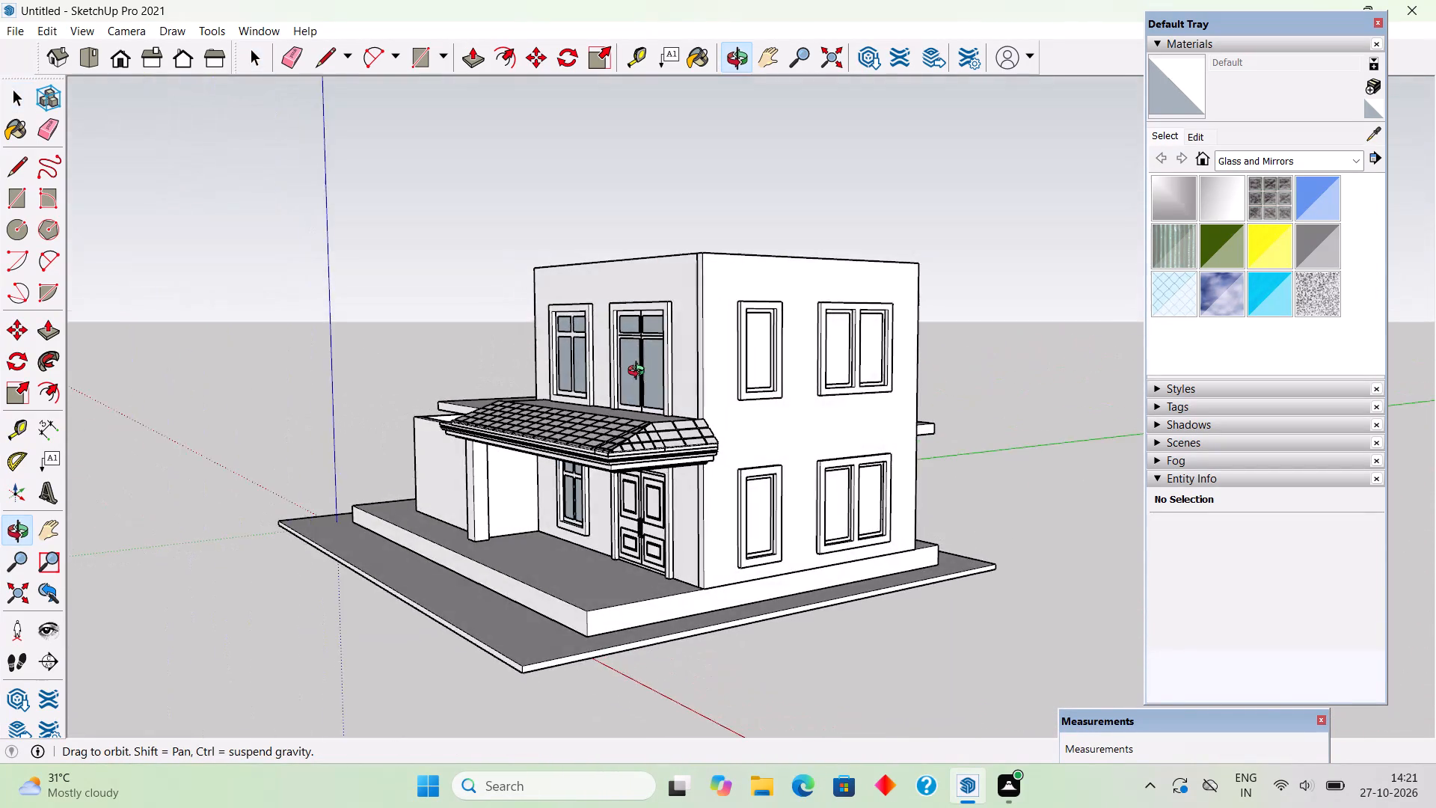
{"action": "middle_click_drag", "start_coordinate": [639, 373], "coordinate": [632, 412]}
{"action": "scroll", "coordinate": [632, 412], "scroll_direction": "up", "scroll_amount": 3}
{"action": "scroll", "coordinate": [804, 451], "scroll_direction": "up", "scroll_amount": 3}
{"action": "middle_click_drag", "start_coordinate": [794, 389], "coordinate": [803, 303]}
{"action": "scroll", "coordinate": [803, 303], "scroll_direction": "down", "scroll_amount": 3}
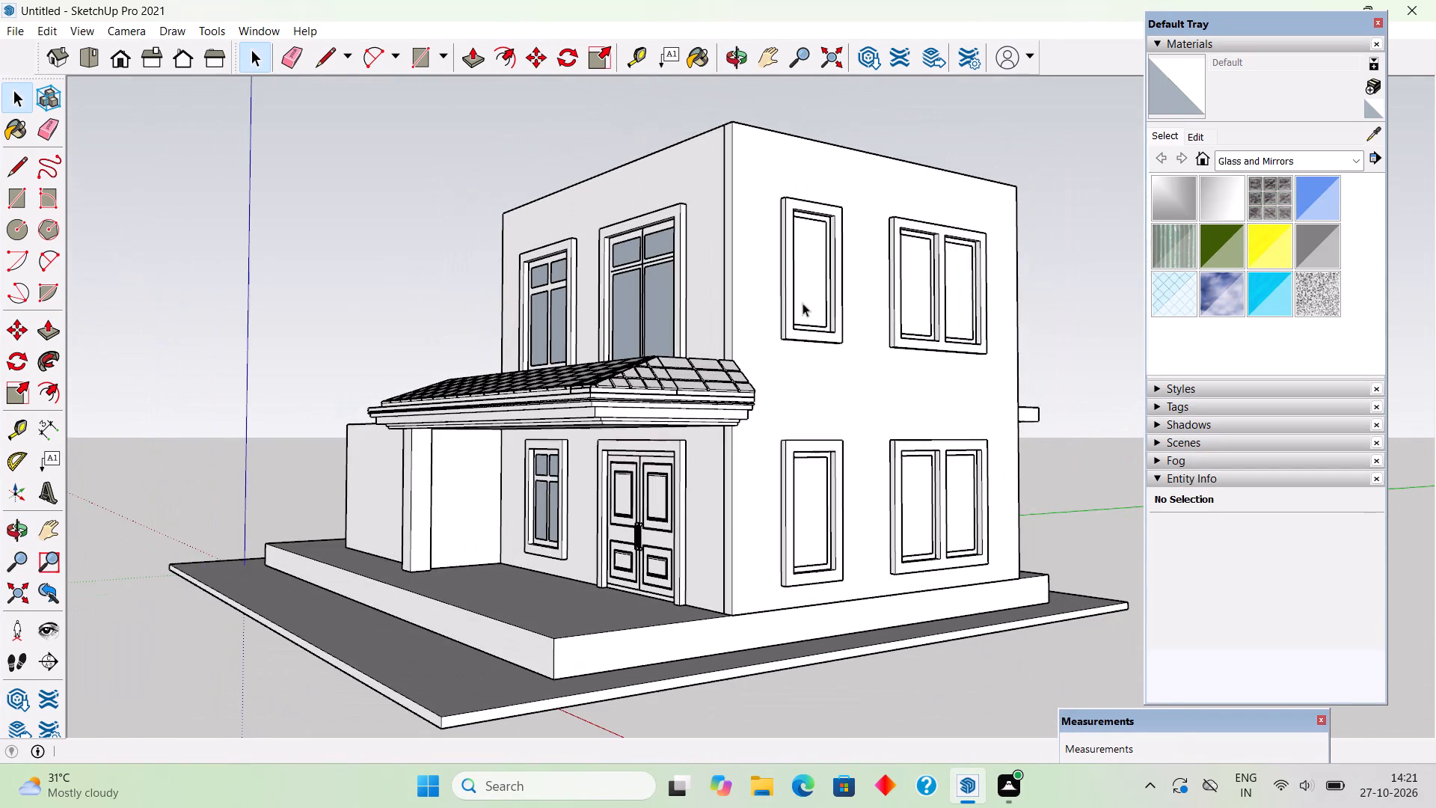
{"action": "middle_click_drag", "start_coordinate": [843, 361], "coordinate": [865, 431]}
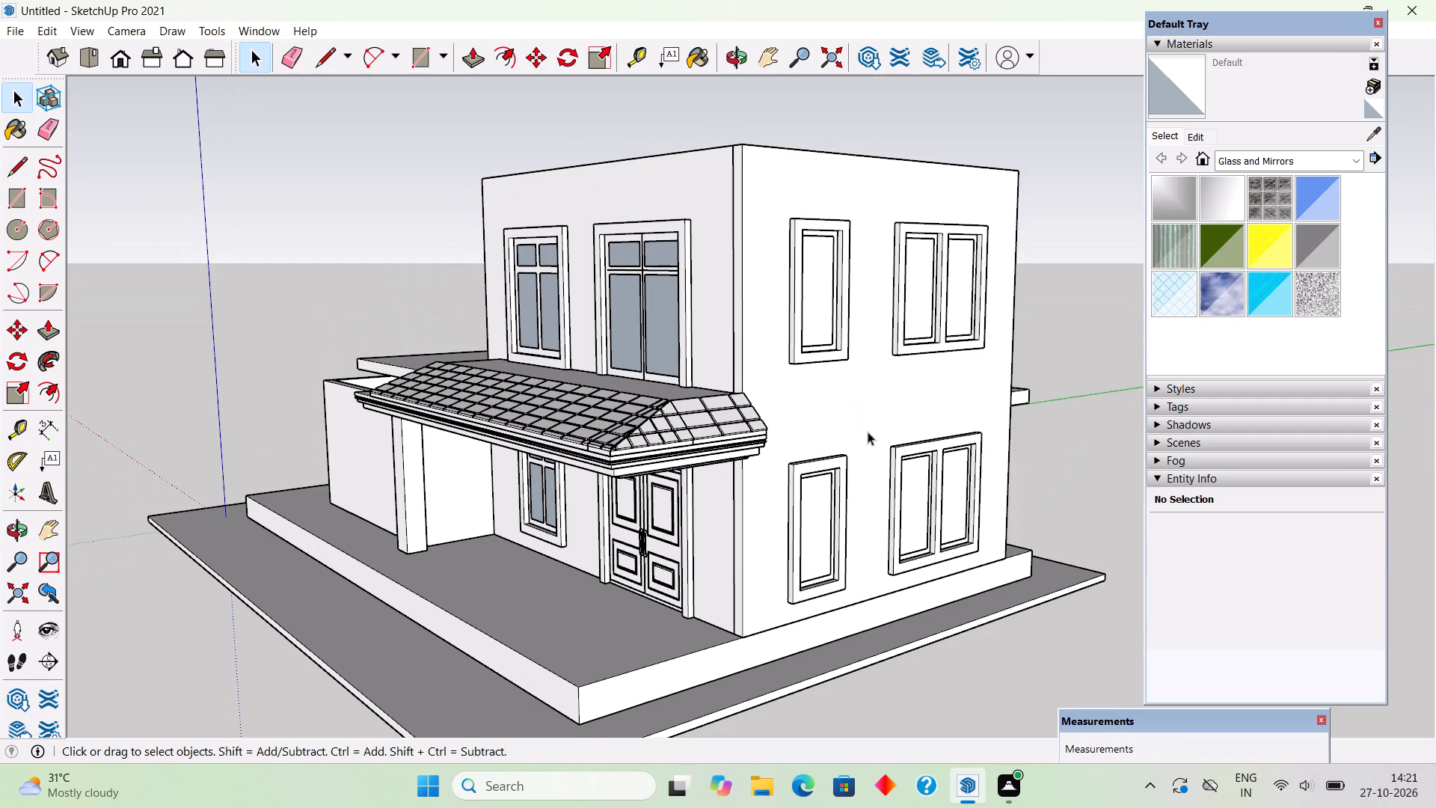
Examine the tiled porch roof up close, from its hipped end to its front slope below the upper-floor windows.
{"action": "scroll", "coordinate": [693, 409], "scroll_direction": "up", "scroll_amount": 5}
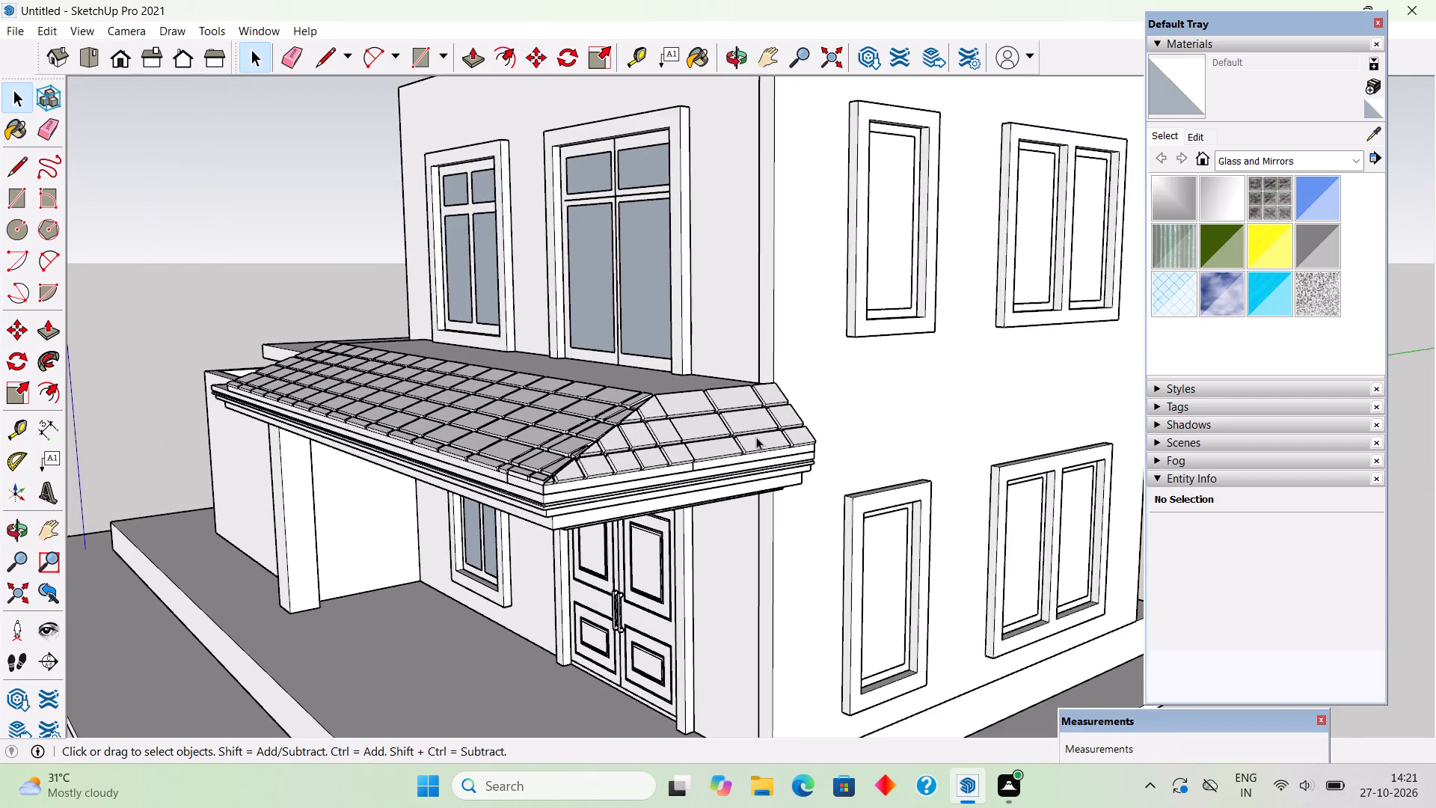
{"action": "scroll", "coordinate": [758, 438], "scroll_direction": "up", "scroll_amount": 7}
{"action": "middle_click_drag", "start_coordinate": [667, 469], "coordinate": [598, 584]}
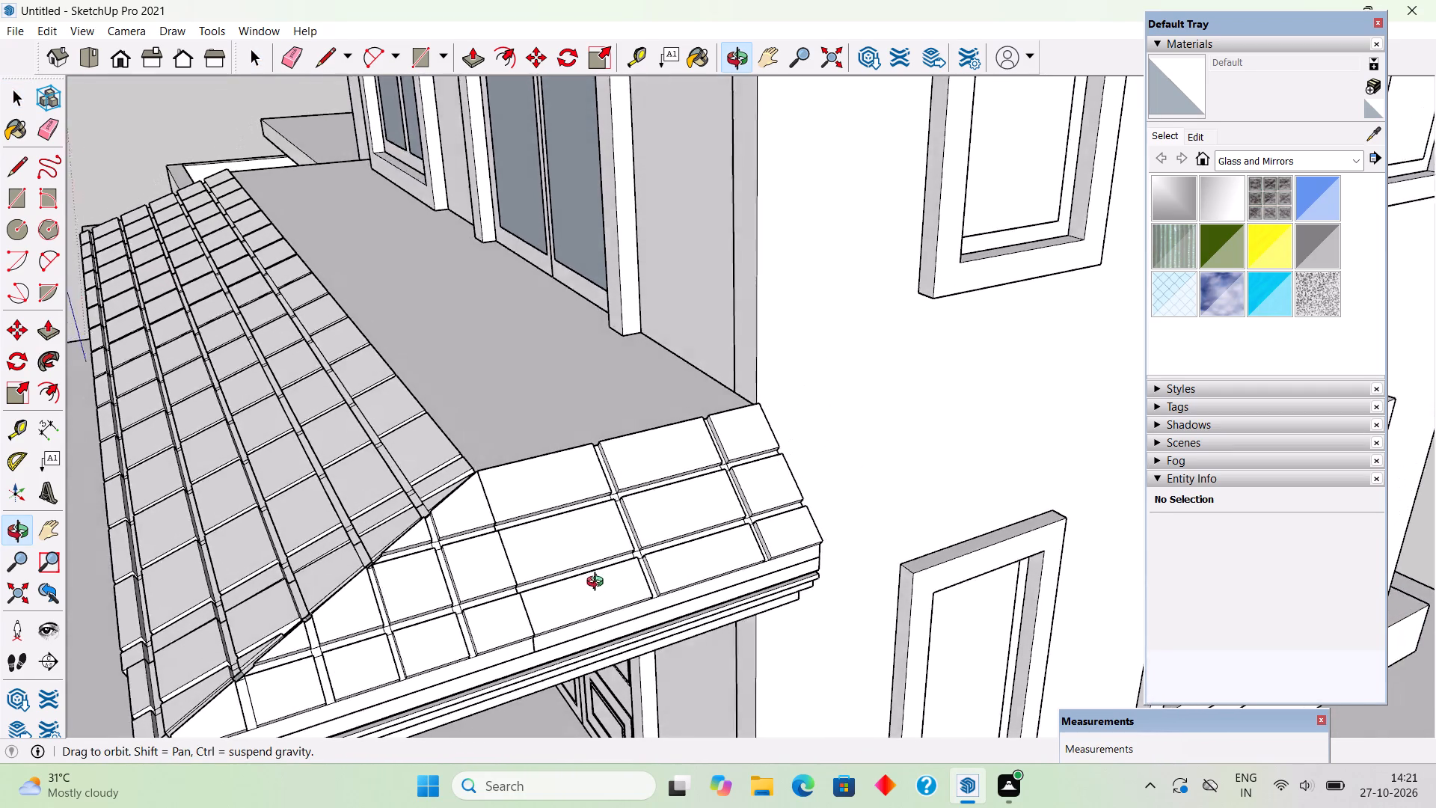
{"action": "middle_click_drag", "start_coordinate": [598, 584], "coordinate": [562, 567]}
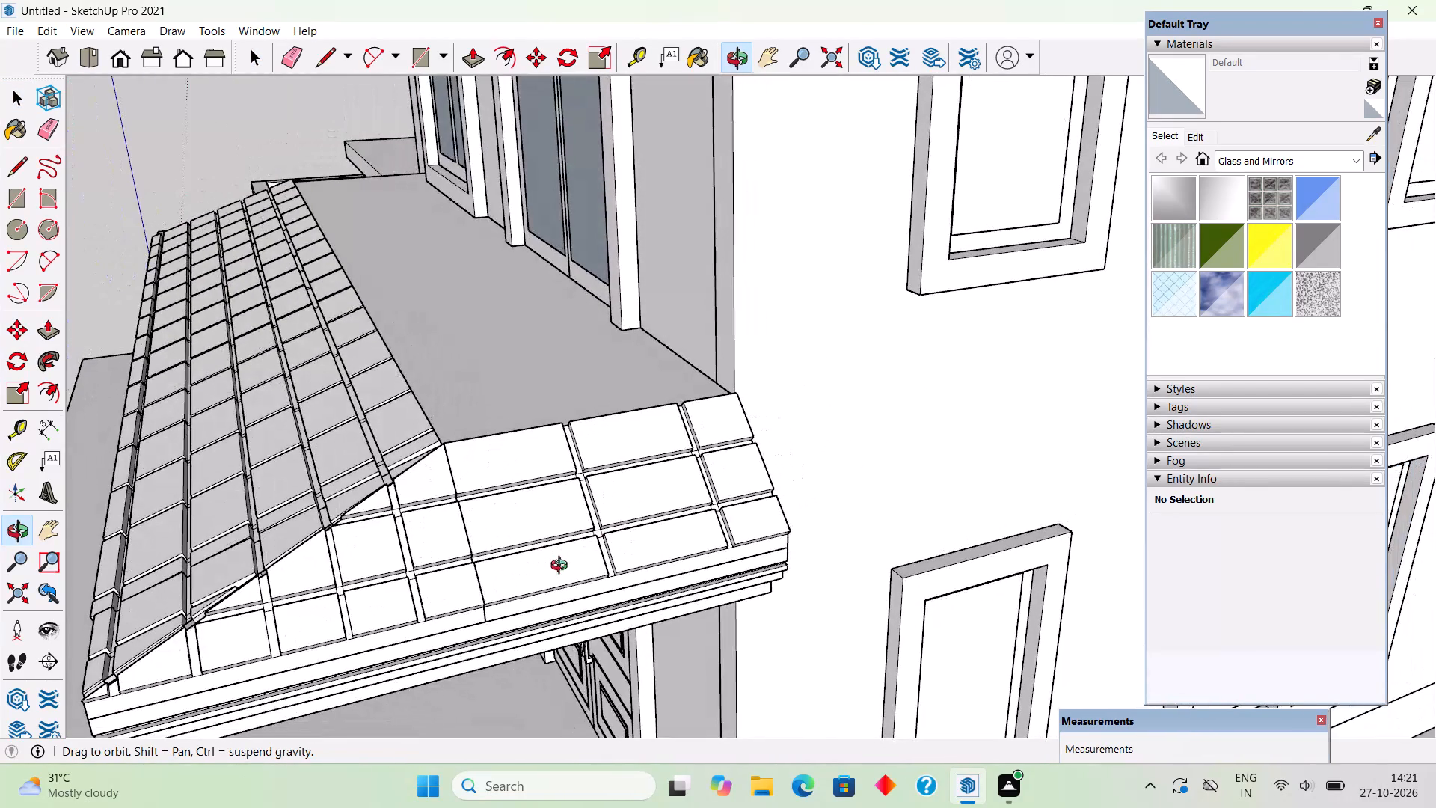
{"action": "middle_click_drag", "start_coordinate": [562, 567], "coordinate": [622, 533]}
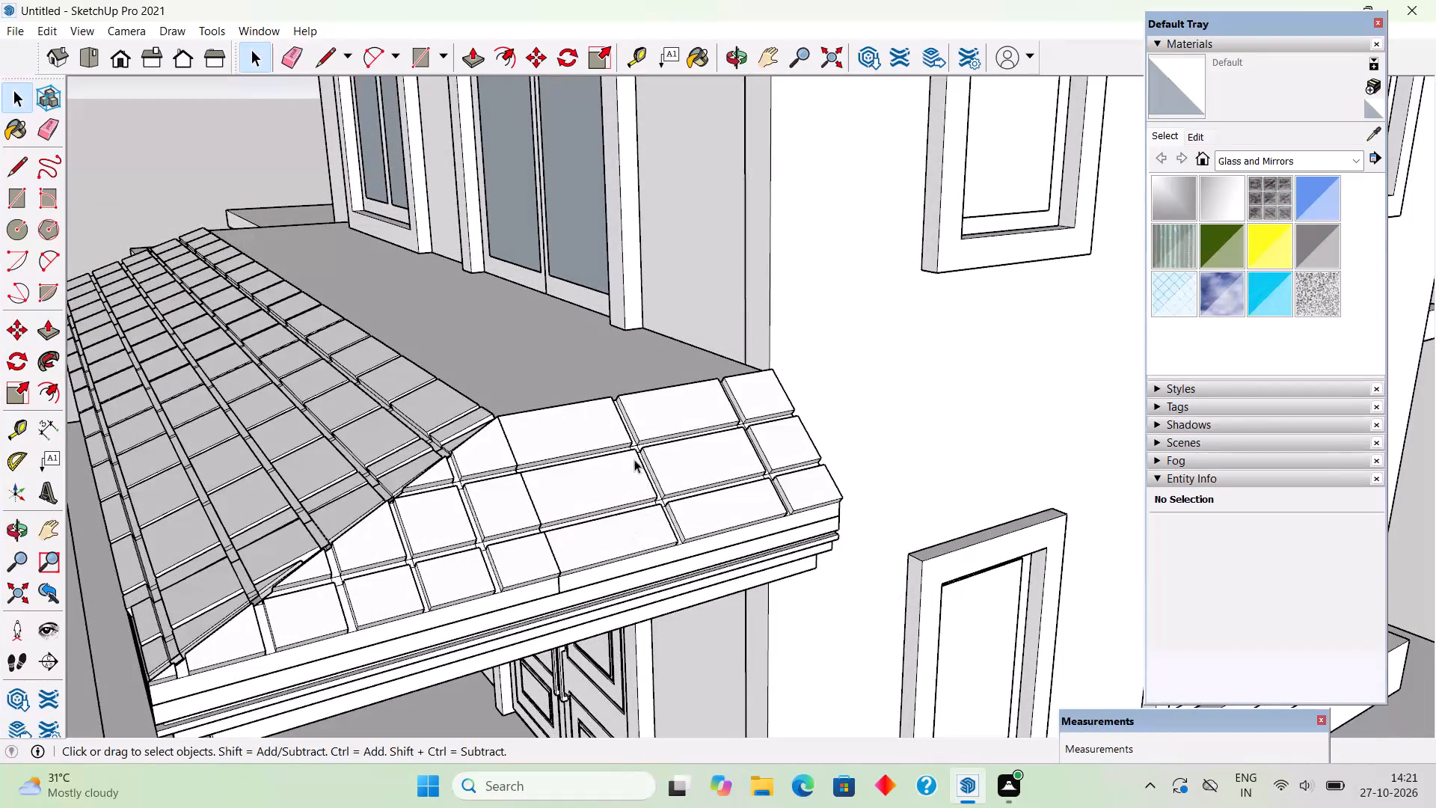
{"action": "middle_click_drag", "start_coordinate": [473, 525], "coordinate": [936, 535]}
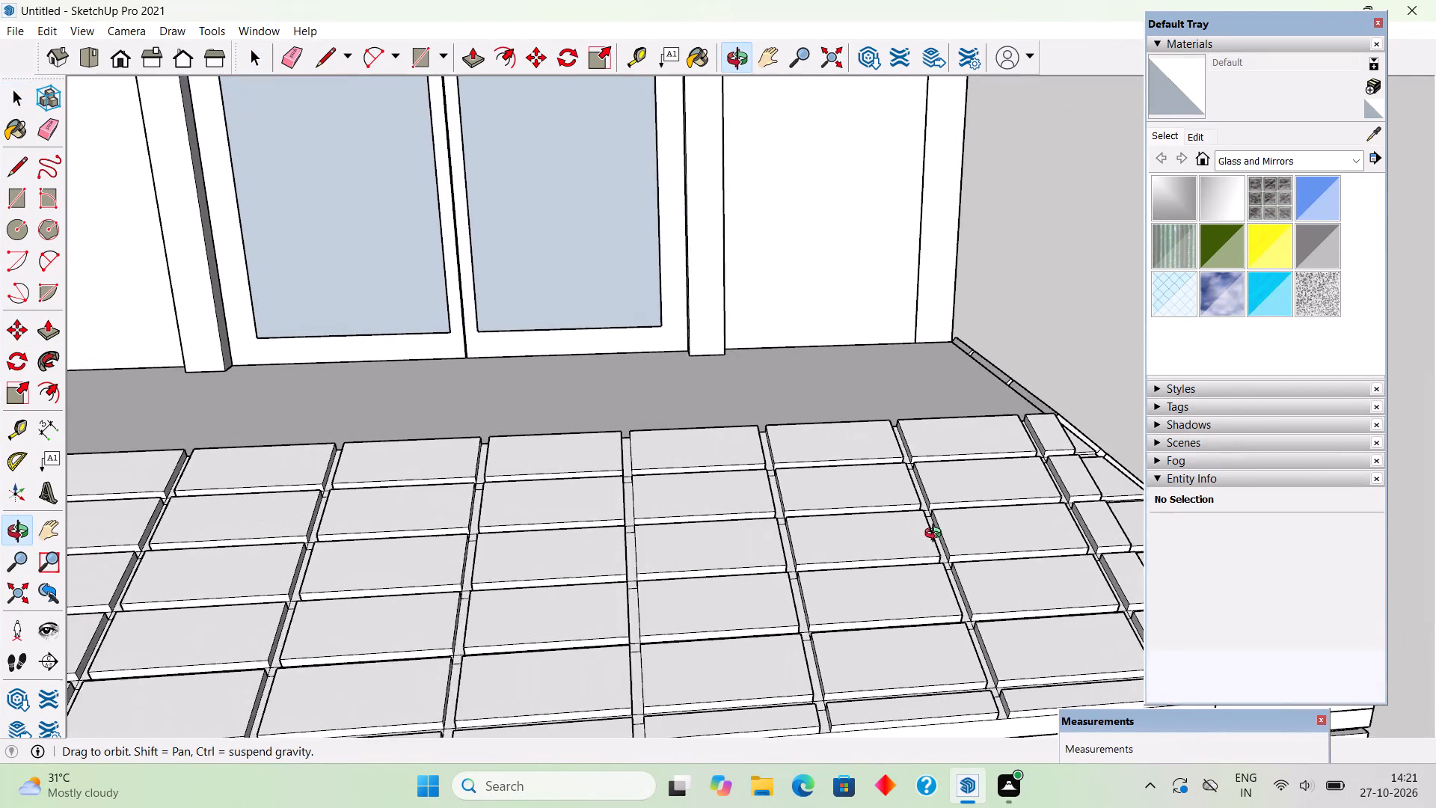
{"action": "middle_click_drag", "start_coordinate": [936, 535], "coordinate": [915, 513]}
{"action": "scroll", "coordinate": [849, 477], "scroll_direction": "down", "scroll_amount": 2}
{"action": "scroll", "coordinate": [793, 433], "scroll_direction": "down", "scroll_amount": 4}
{"action": "middle_click_drag", "start_coordinate": [793, 487], "coordinate": [811, 505]}
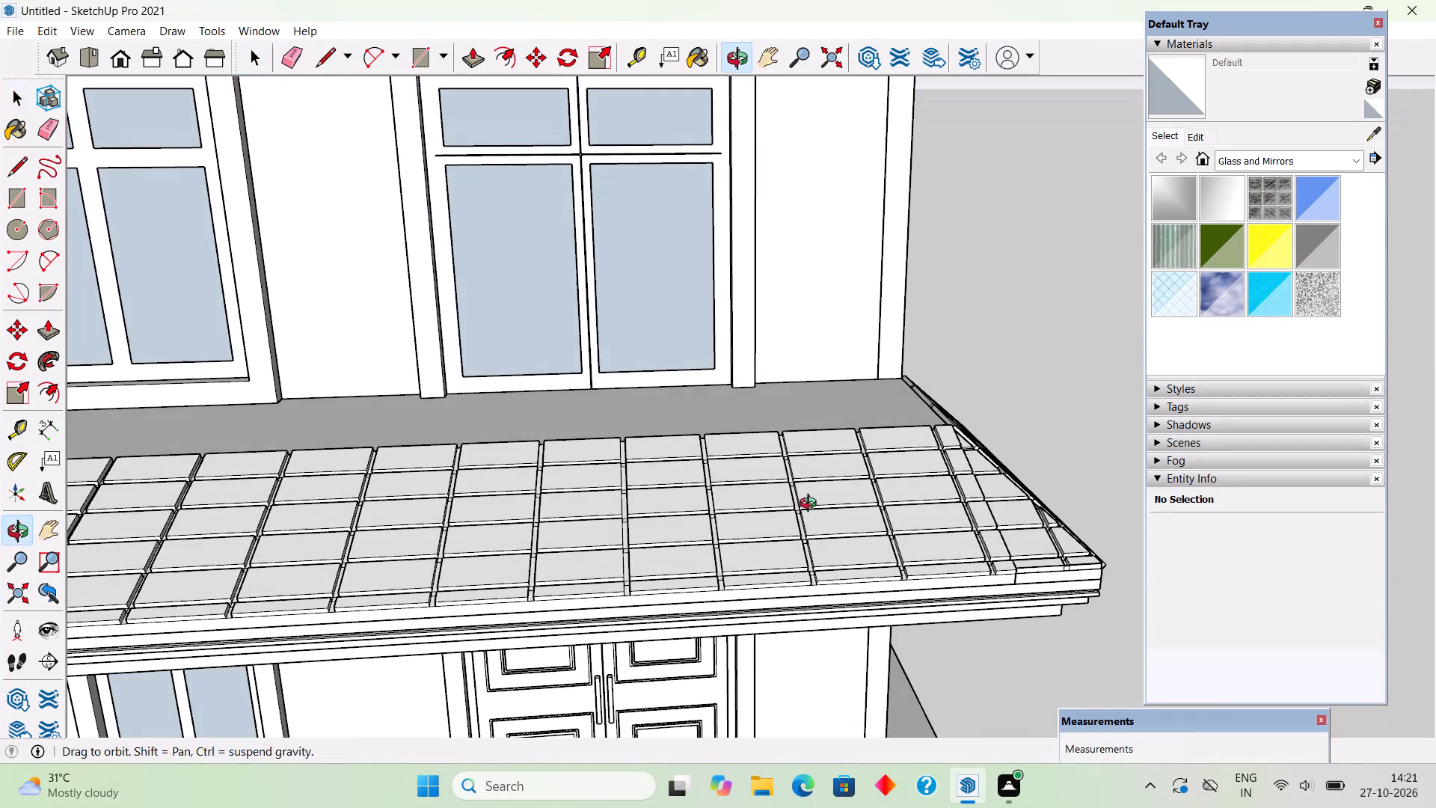
{"action": "middle_click_drag", "start_coordinate": [811, 505], "coordinate": [812, 505]}
{"action": "scroll", "coordinate": [818, 498], "scroll_direction": "up", "scroll_amount": 2}
{"action": "scroll", "coordinate": [820, 495], "scroll_direction": "down", "scroll_amount": 12}
{"action": "middle_click_drag", "start_coordinate": [823, 487], "coordinate": [832, 399]}
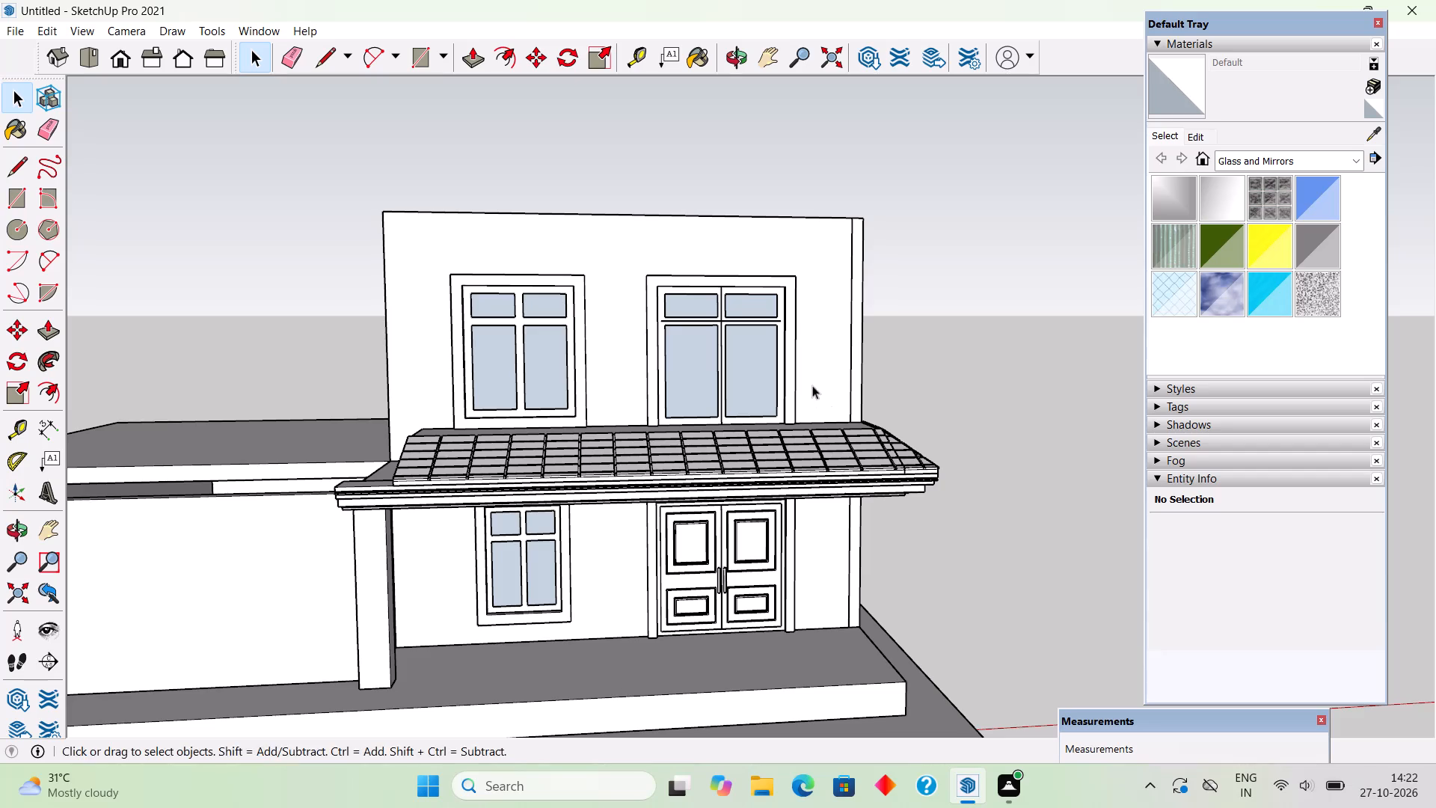
Draw a rectangle covering the top face of the wide upper-floor frame above the entrance door.
{"action": "scroll", "coordinate": [788, 304], "scroll_direction": "up", "scroll_amount": 1}
{"action": "middle_click_drag", "start_coordinate": [788, 320], "coordinate": [819, 572]}
{"action": "middle_click_drag", "start_coordinate": [711, 468], "coordinate": [717, 527]}
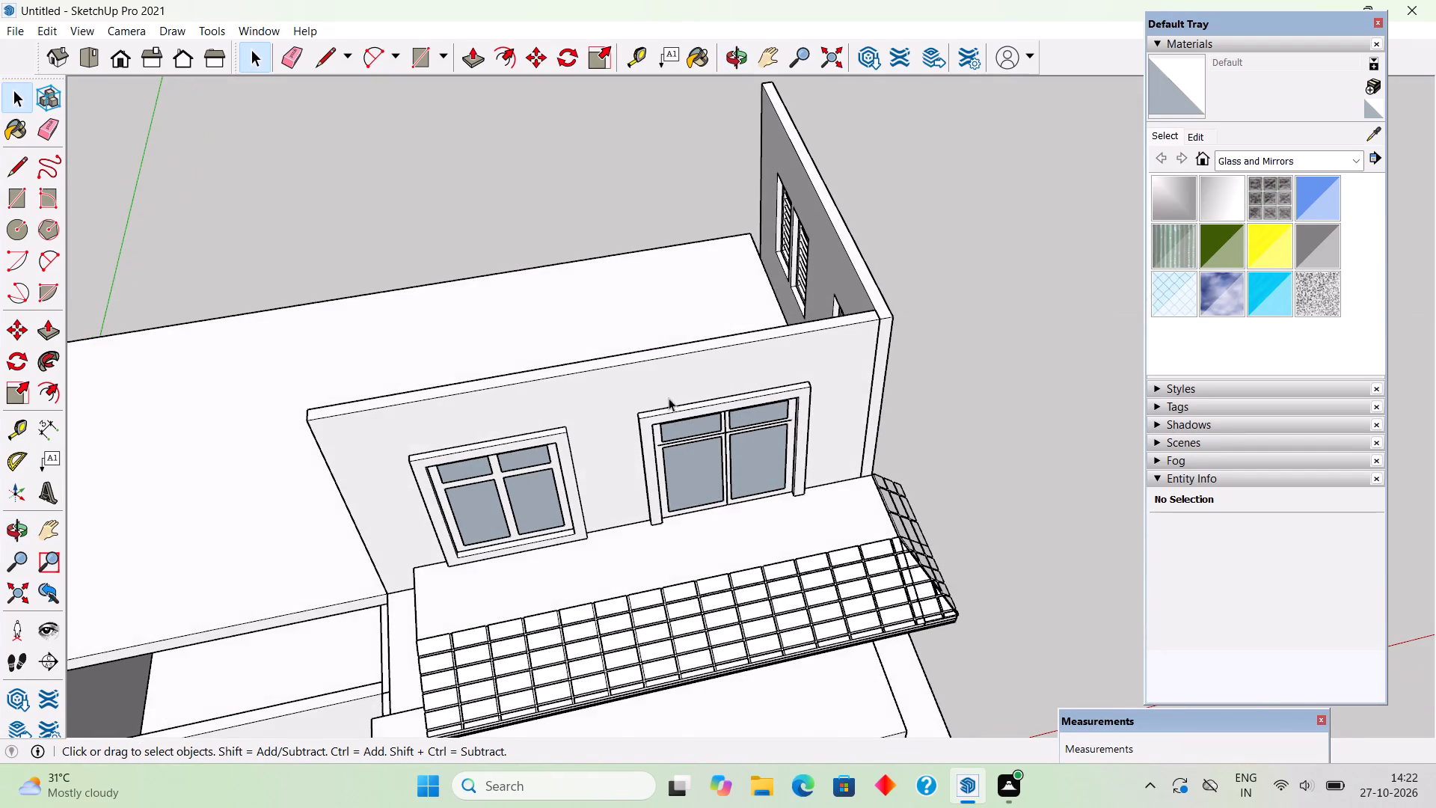
{"action": "scroll", "coordinate": [669, 398], "scroll_direction": "up", "scroll_amount": 10}
{"action": "key", "text": "r"}
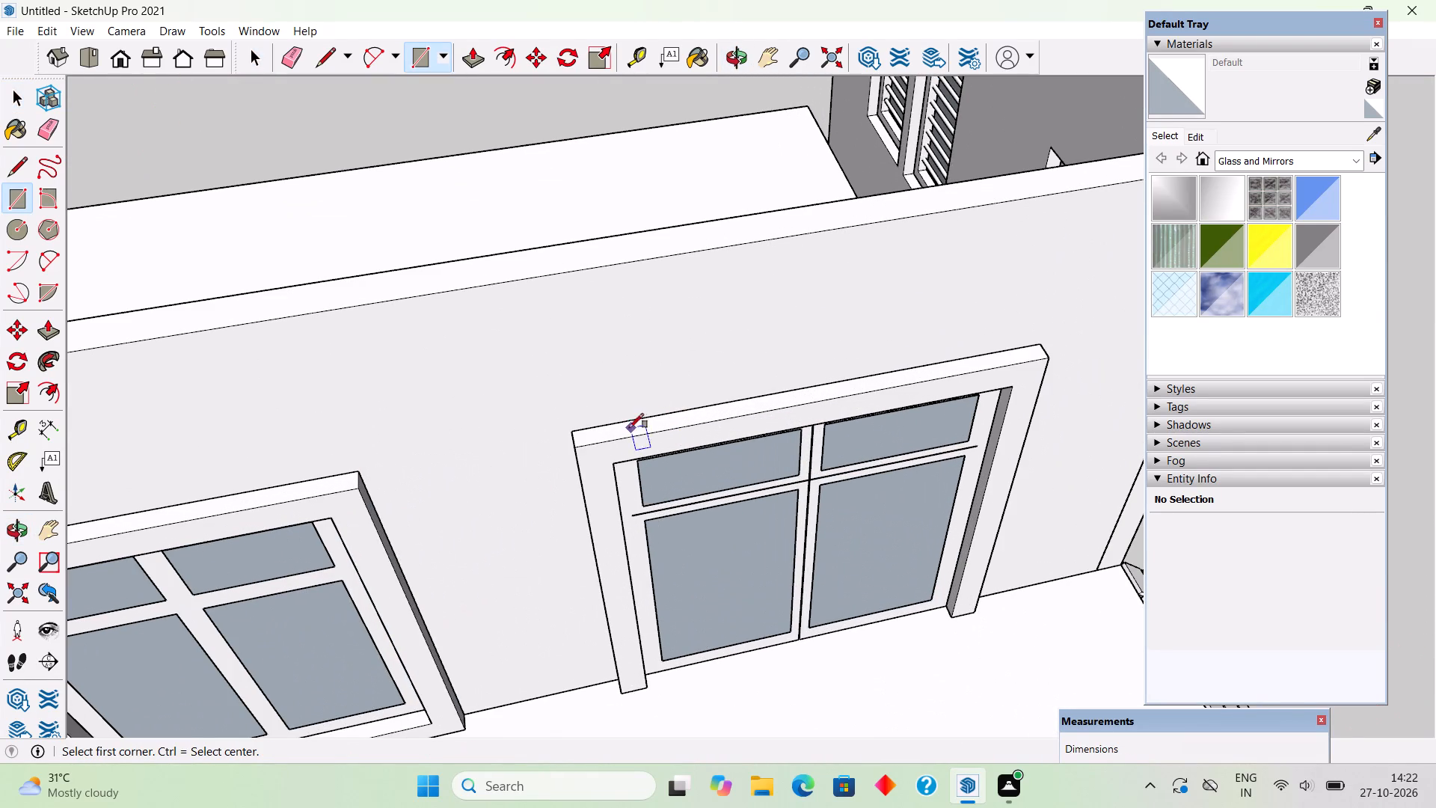
{"action": "left_click", "coordinate": [572, 432]}
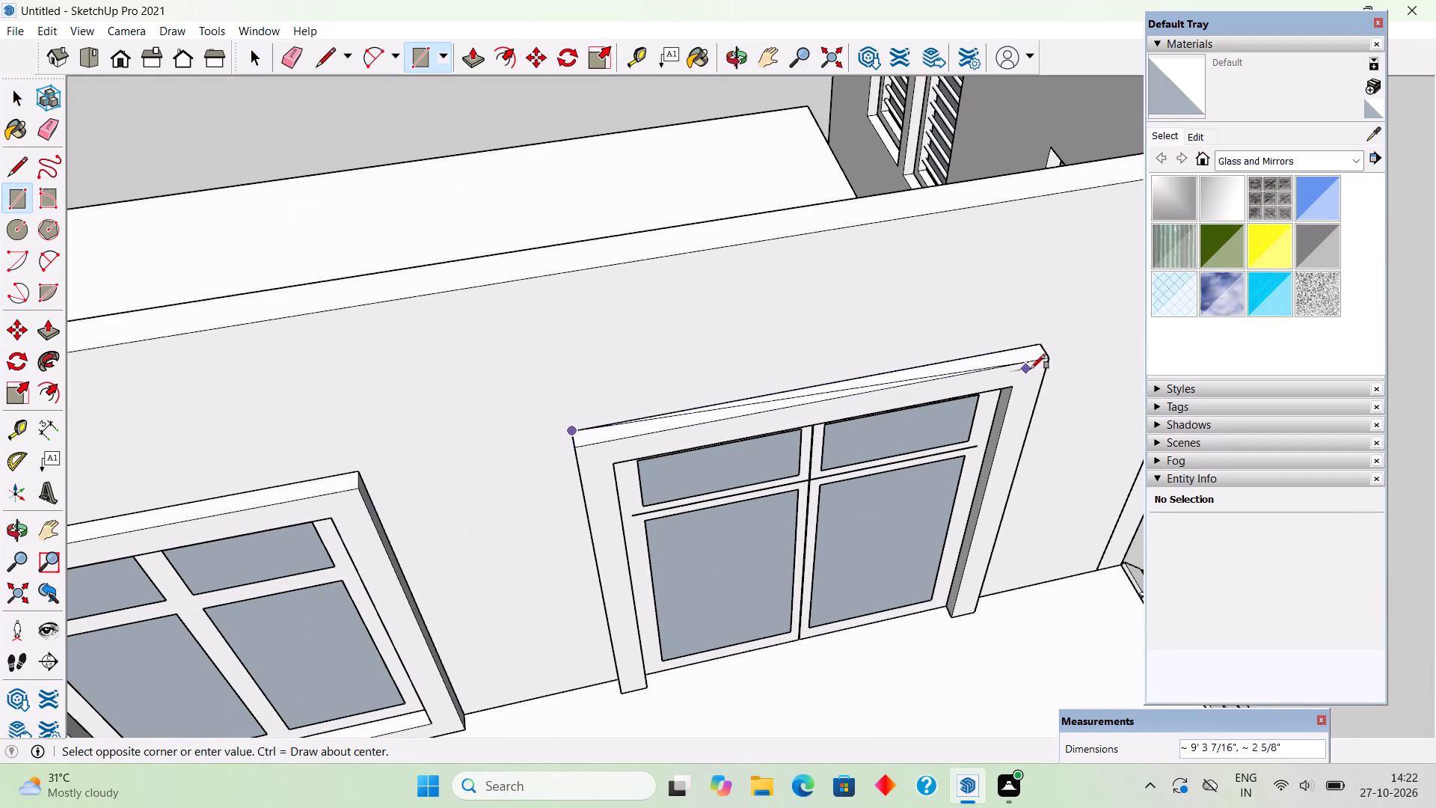
{"action": "left_click", "coordinate": [1046, 362]}
Push/Pull the new rectangle on top of the frame up by 1".
{"action": "key", "text": "p"}
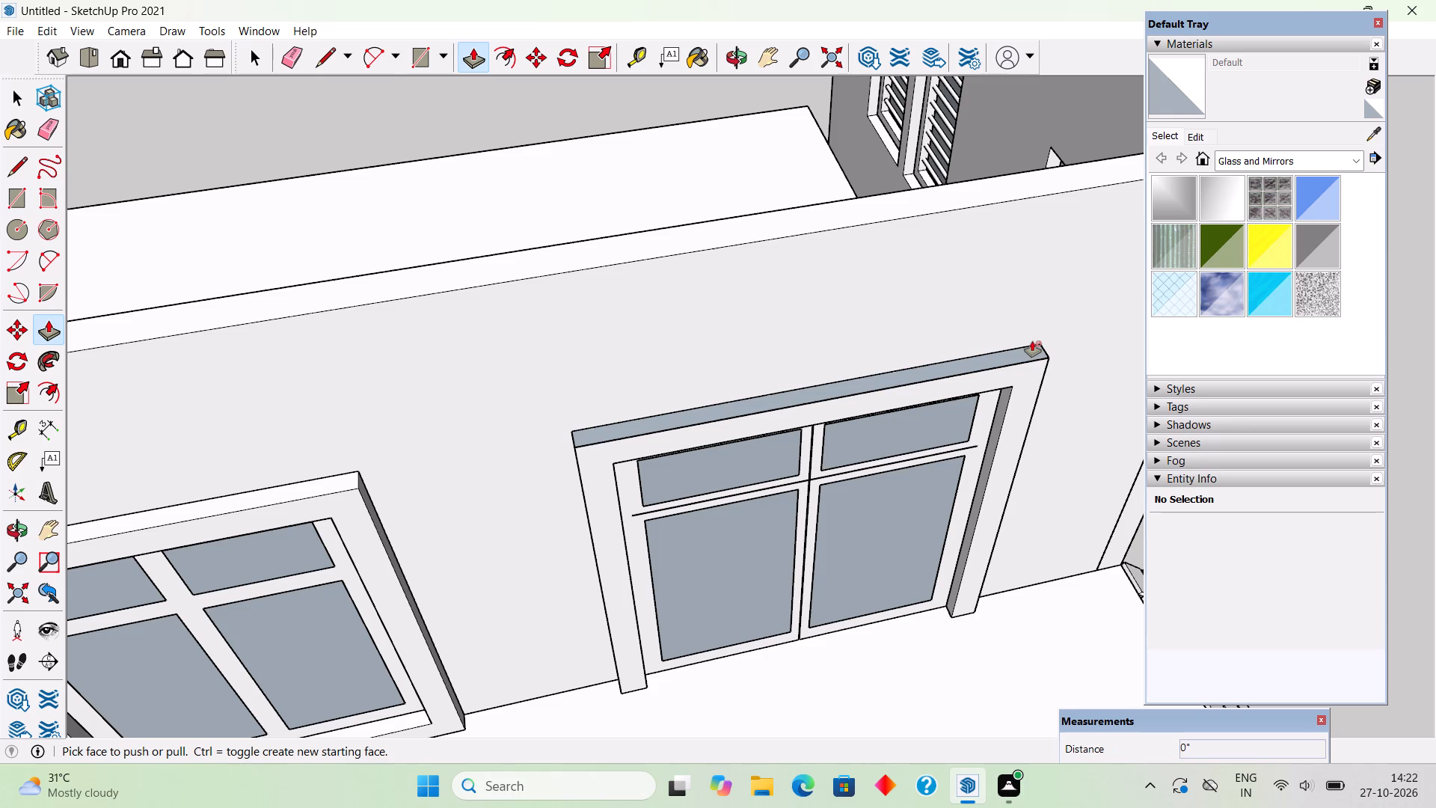
{"action": "left_click", "coordinate": [1032, 349]}
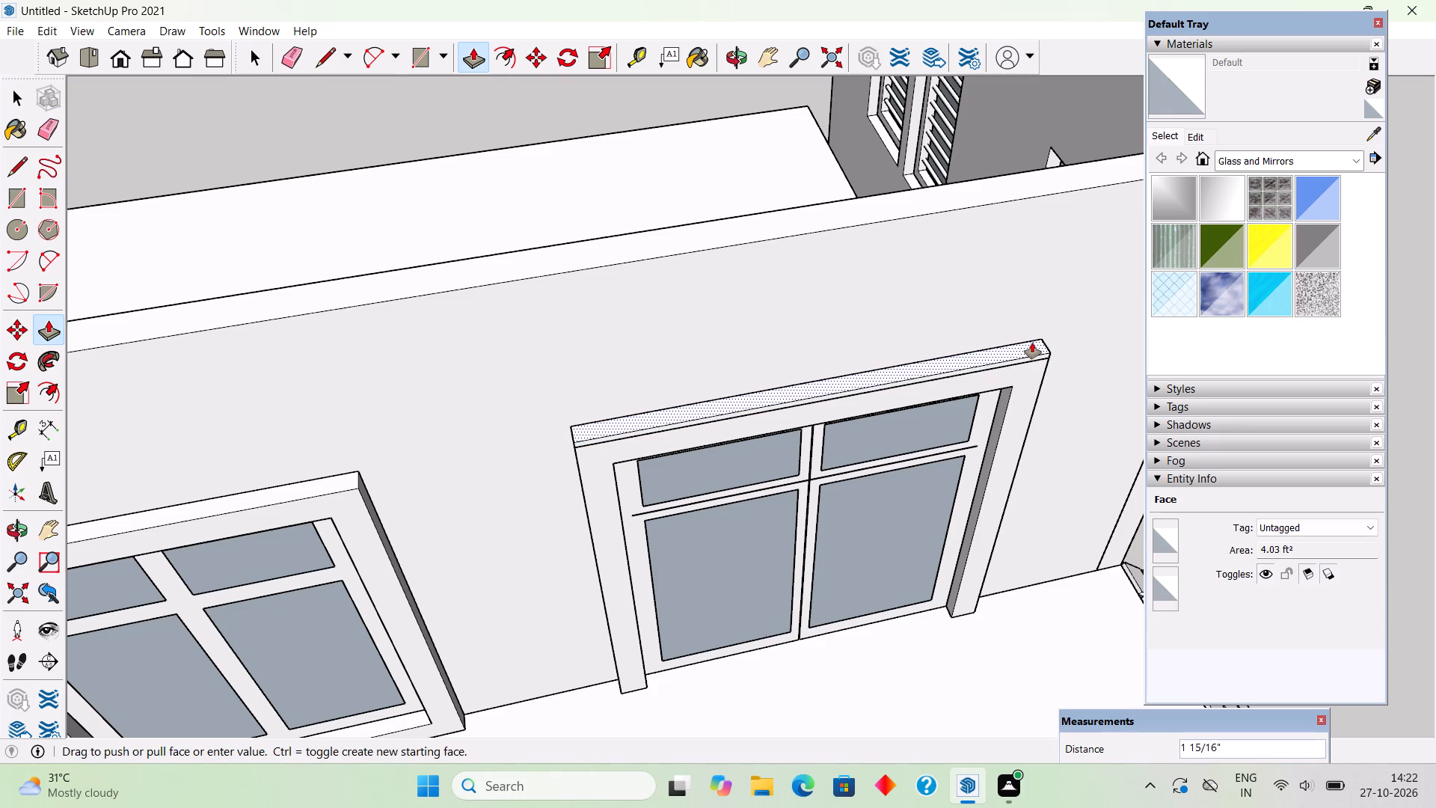
{"action": "key", "text": "1"}
{"action": "key", "text": "shift+quotedbl"}
{"action": "key", "text": "Return"}
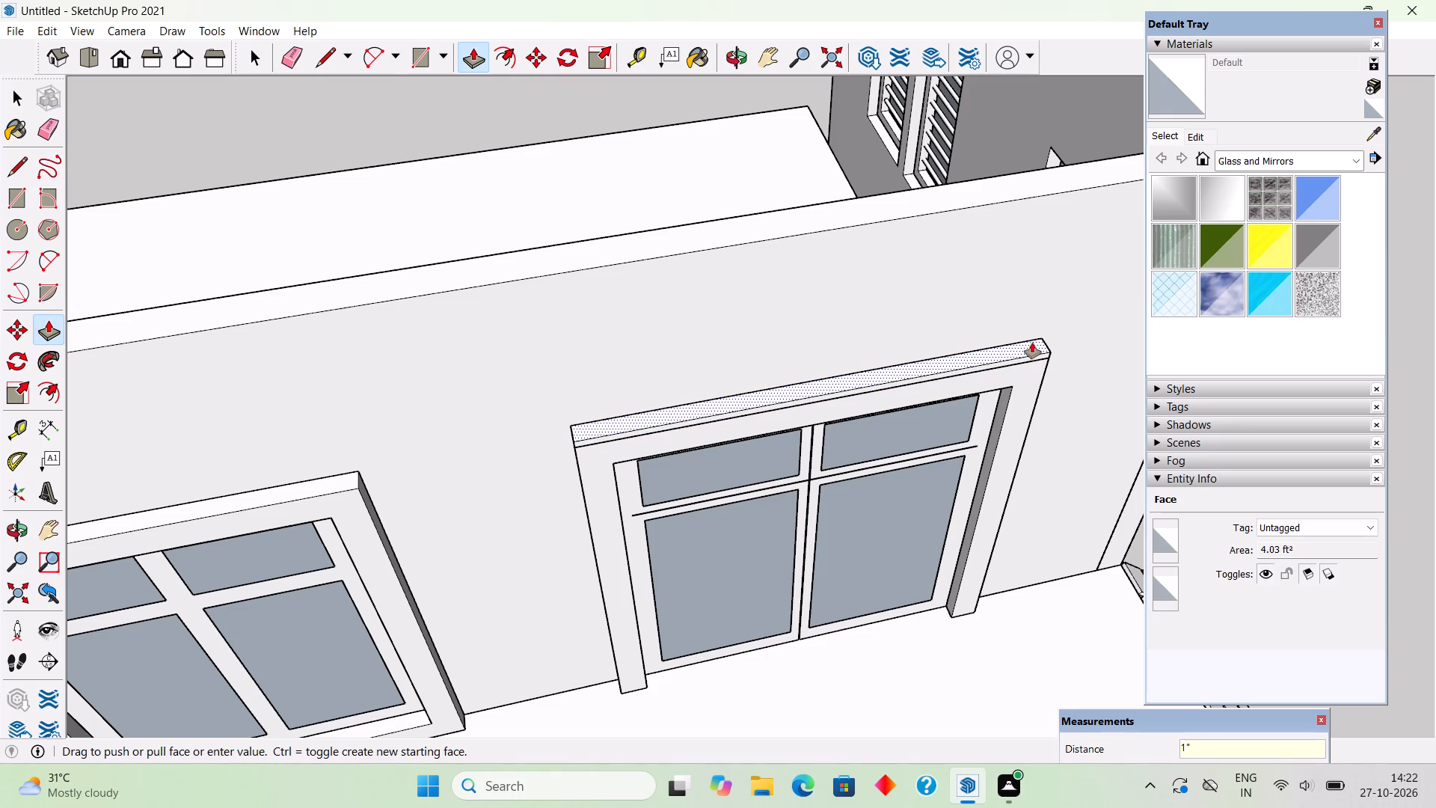
Extend both end faces of the strip on top of the frame outward by the same 1" offset.
{"action": "scroll", "coordinate": [599, 480], "scroll_direction": "up", "scroll_amount": 10}
{"action": "middle_click_drag", "start_coordinate": [586, 408], "coordinate": [730, 340]}
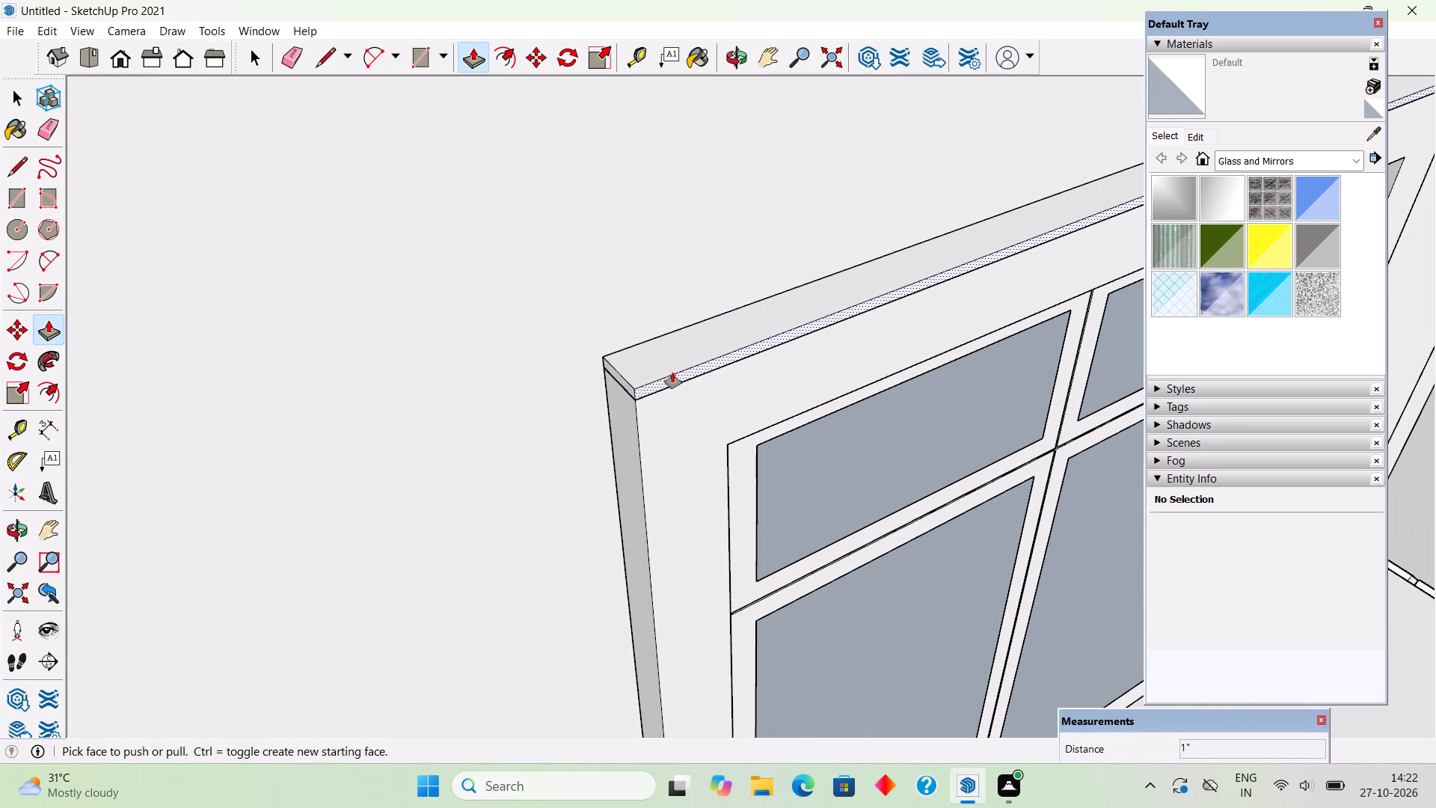
{"action": "double_click", "coordinate": [620, 382]}
{"action": "scroll", "coordinate": [616, 465], "scroll_direction": "down", "scroll_amount": 4}
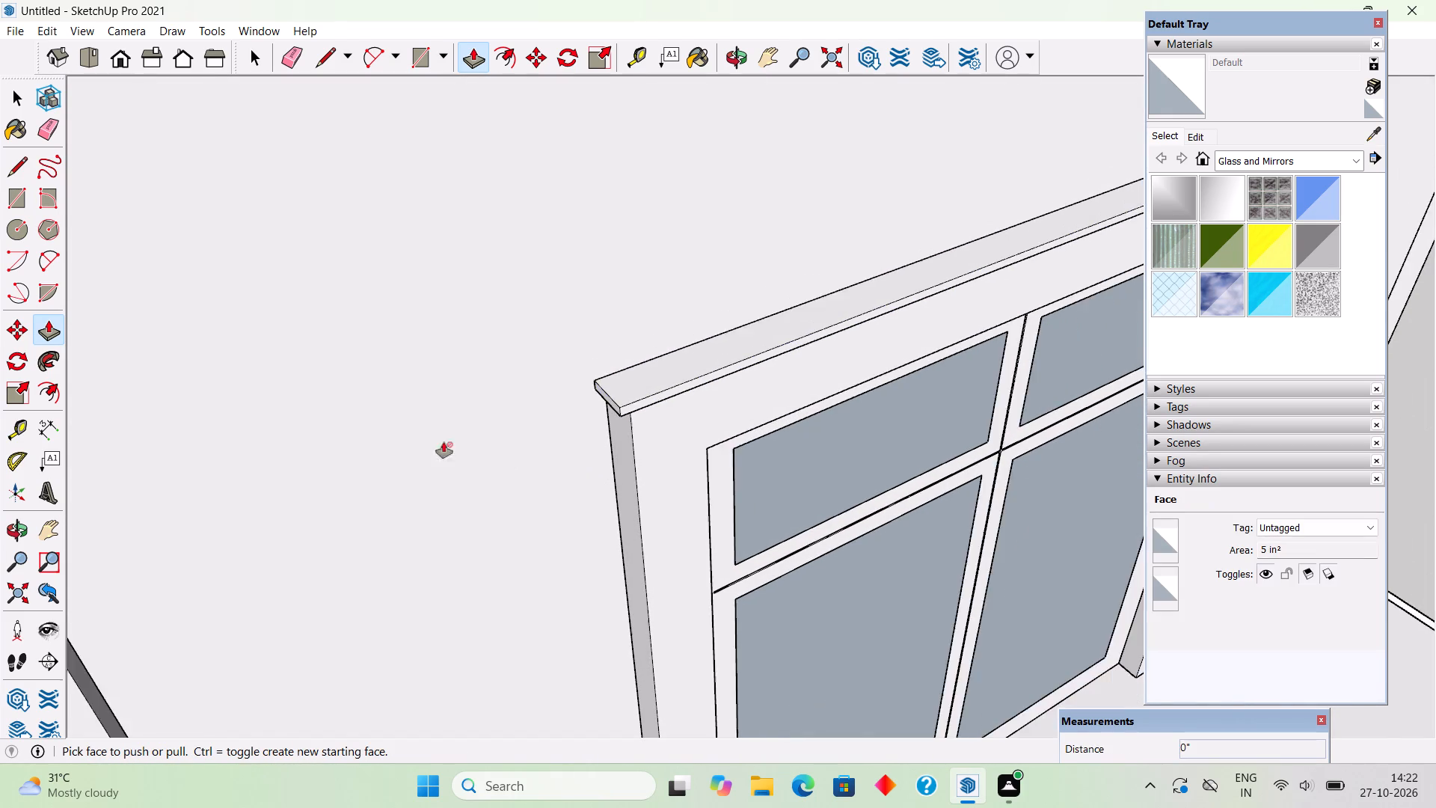
{"action": "scroll", "coordinate": [444, 442], "scroll_direction": "down", "scroll_amount": 4}
{"action": "middle_click_drag", "start_coordinate": [970, 303], "coordinate": [578, 272]}
{"action": "scroll", "coordinate": [826, 287], "scroll_direction": "up", "scroll_amount": 2}
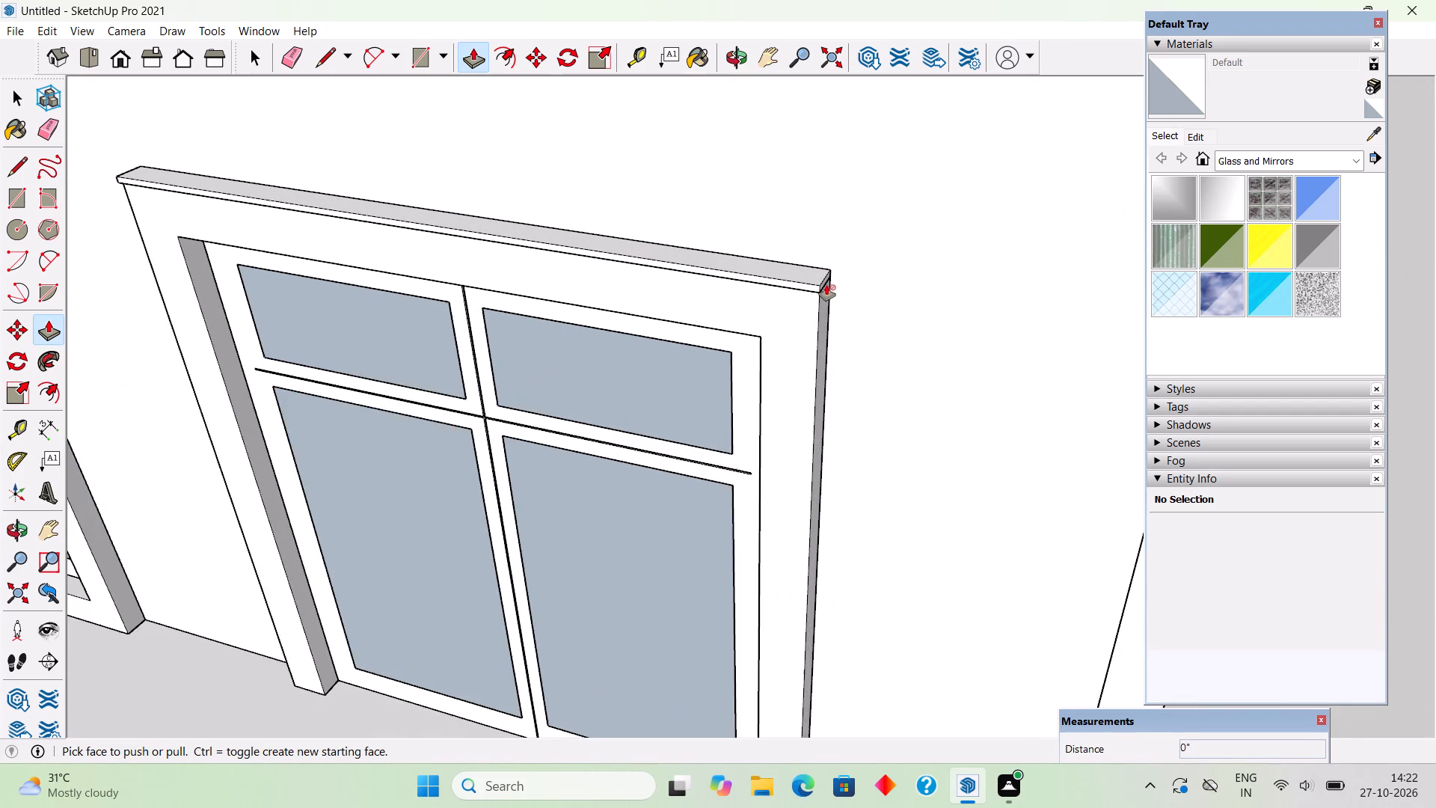
{"action": "scroll", "coordinate": [826, 285], "scroll_direction": "up", "scroll_amount": 7}
{"action": "double_click", "coordinate": [826, 276]}
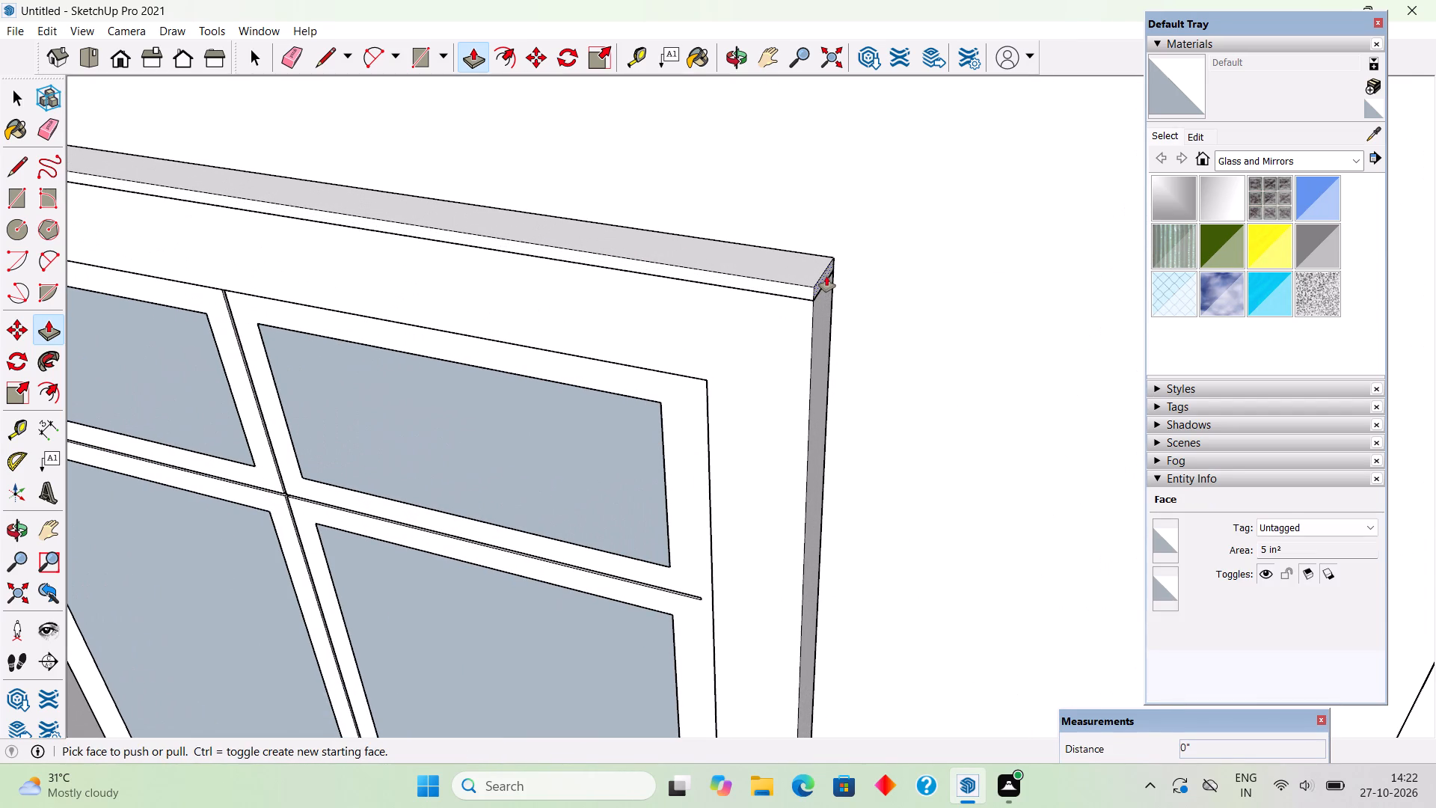
Select the whole strip on top of the wide upper-floor frame and make it a group.
{"action": "key", "text": "space"}
{"action": "triple_click", "coordinate": [825, 275]}
{"action": "right_click", "coordinate": [825, 275]}
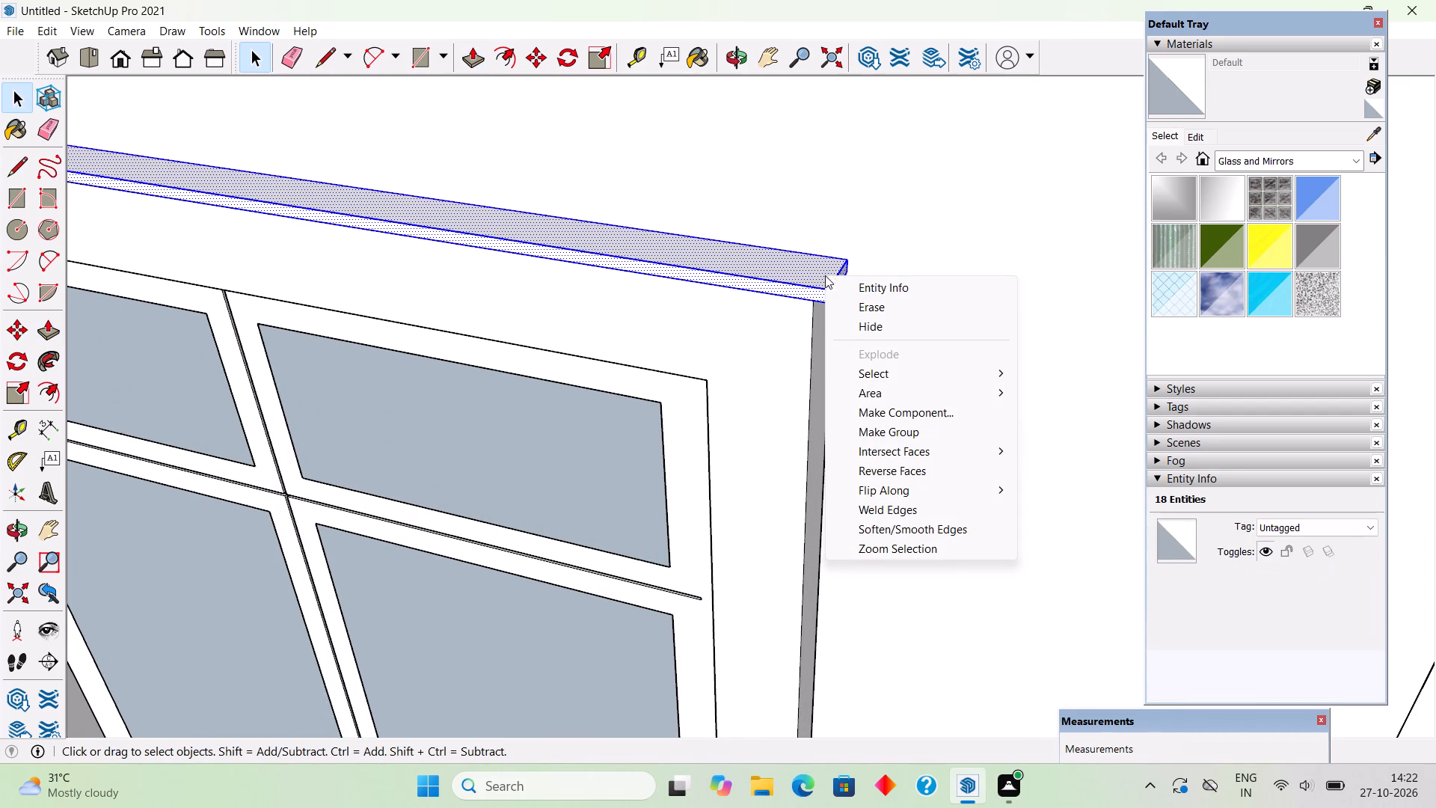
{"action": "left_click", "coordinate": [892, 440]}
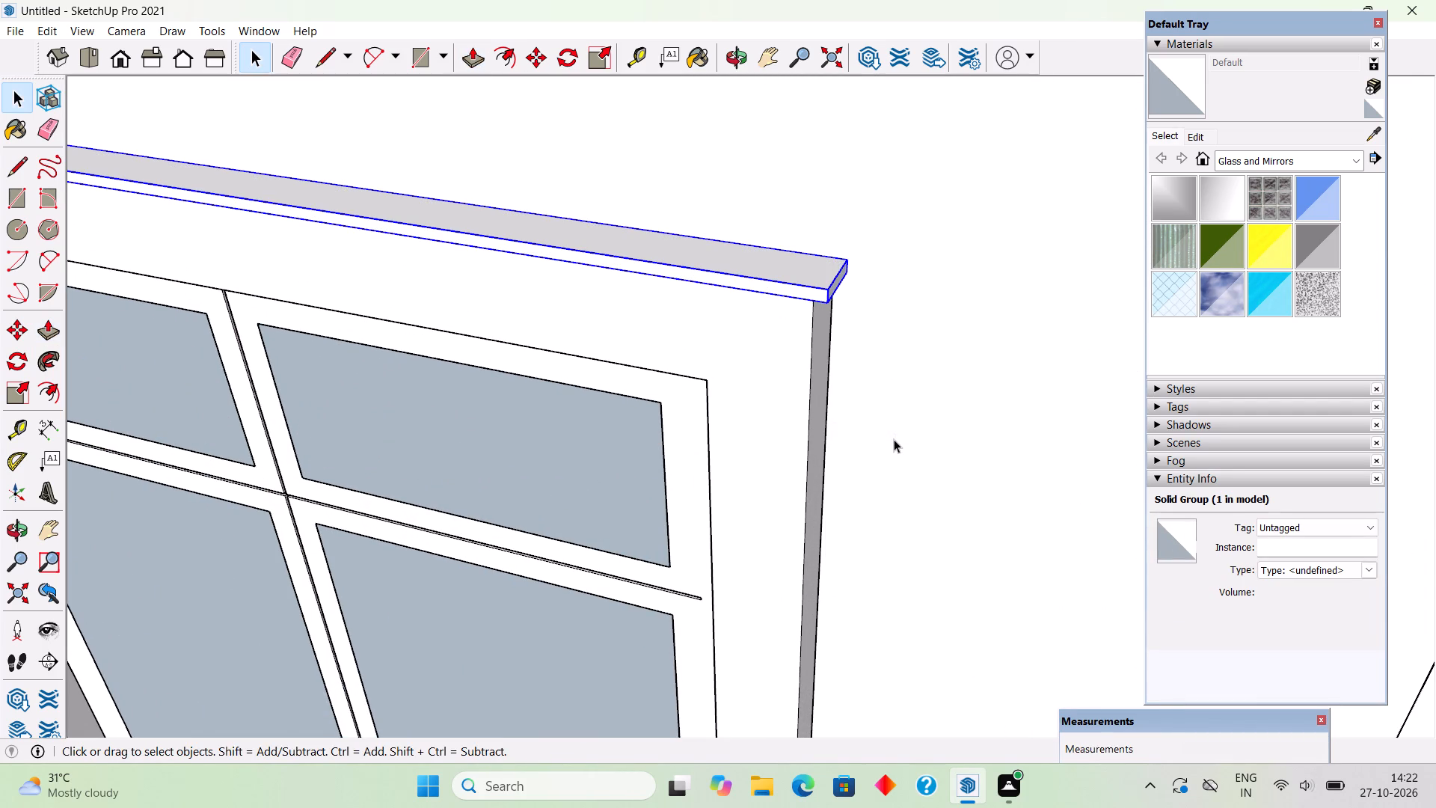
Draw a rectangle over the top face of the upper-floor window frame beside the already capped wide frame.
{"action": "scroll", "coordinate": [947, 413], "scroll_direction": "down", "scroll_amount": 15}
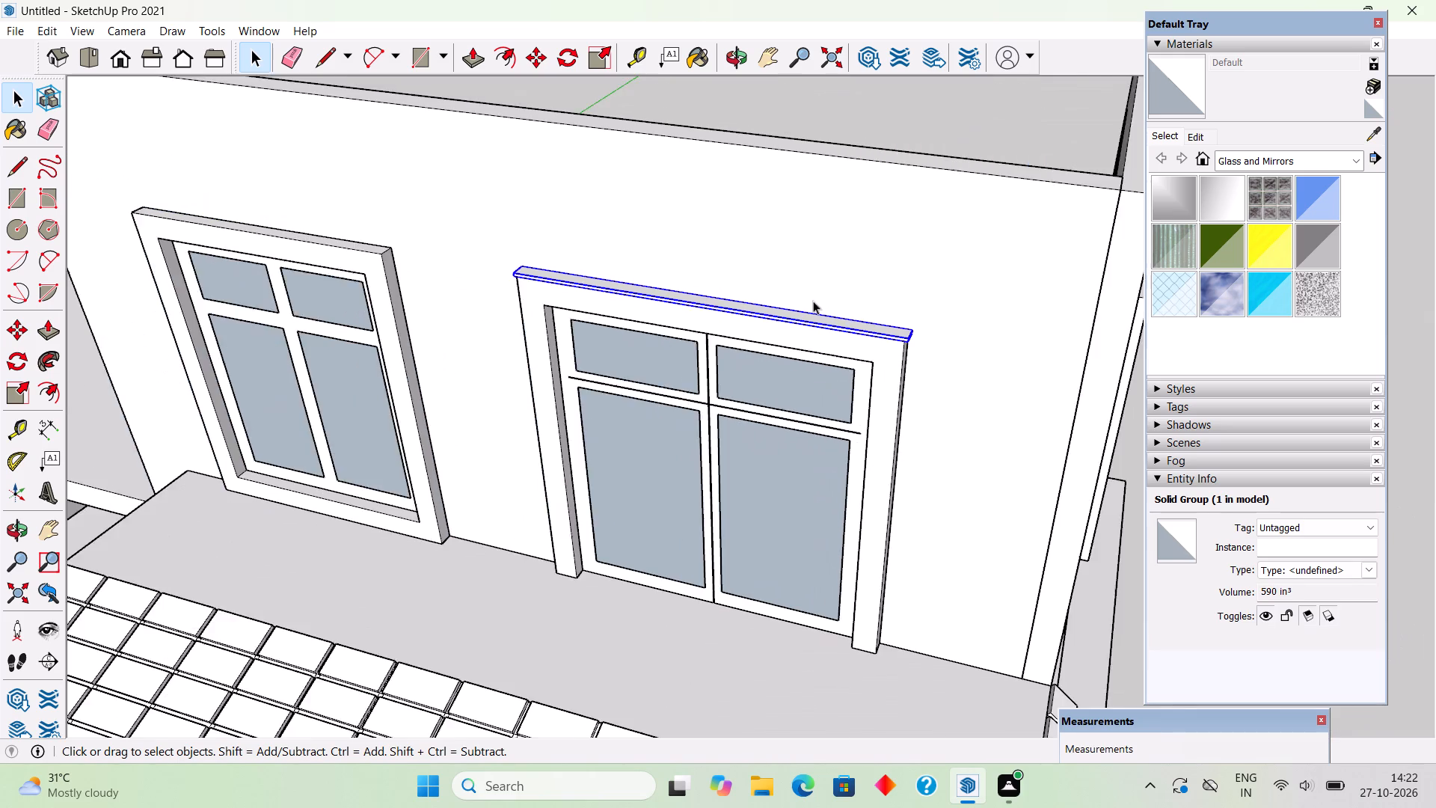
{"action": "scroll", "coordinate": [813, 301], "scroll_direction": "down", "scroll_amount": 4}
{"action": "middle_click_drag", "start_coordinate": [823, 340], "coordinate": [1208, 232]}
{"action": "middle_click_drag", "start_coordinate": [482, 248], "coordinate": [397, 358]}
{"action": "scroll", "coordinate": [324, 374], "scroll_direction": "up", "scroll_amount": 6}
{"action": "middle_click_drag", "start_coordinate": [364, 401], "coordinate": [367, 465]}
{"action": "key", "text": "r"}
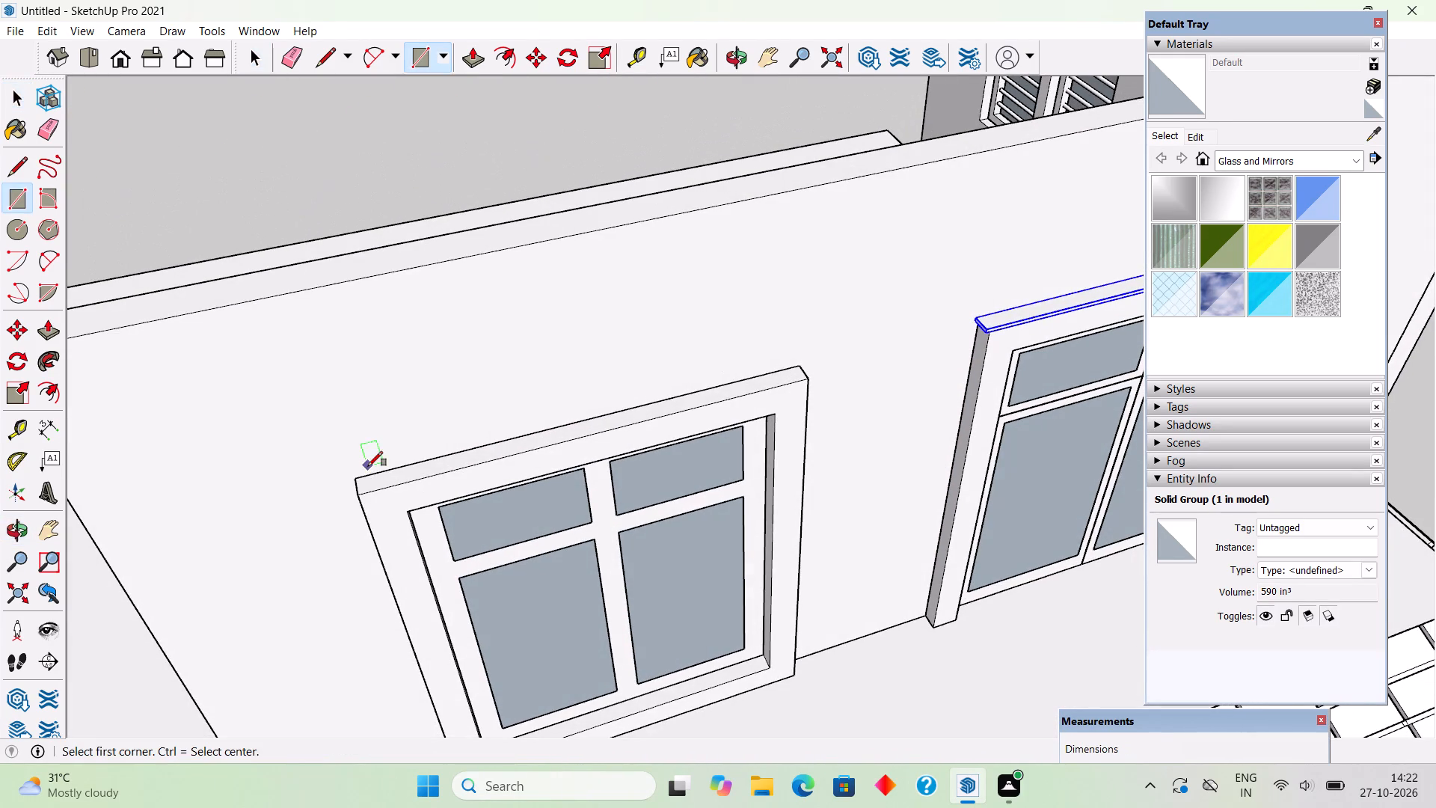
{"action": "left_click", "coordinate": [359, 477]}
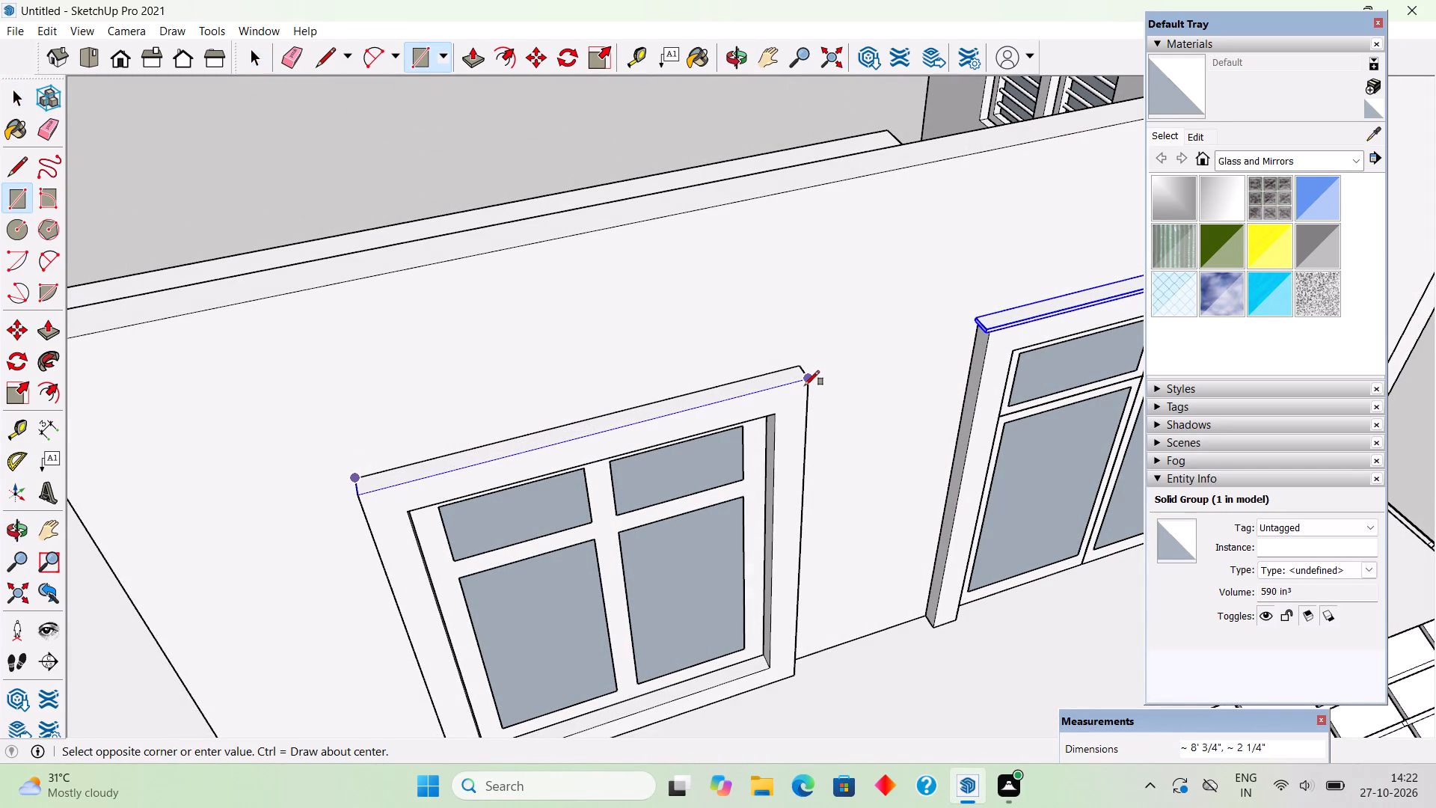
{"action": "left_click", "coordinate": [807, 383]}
Push/Pull the new rectangle on top of this window frame up by 1".
{"action": "key", "text": "p"}
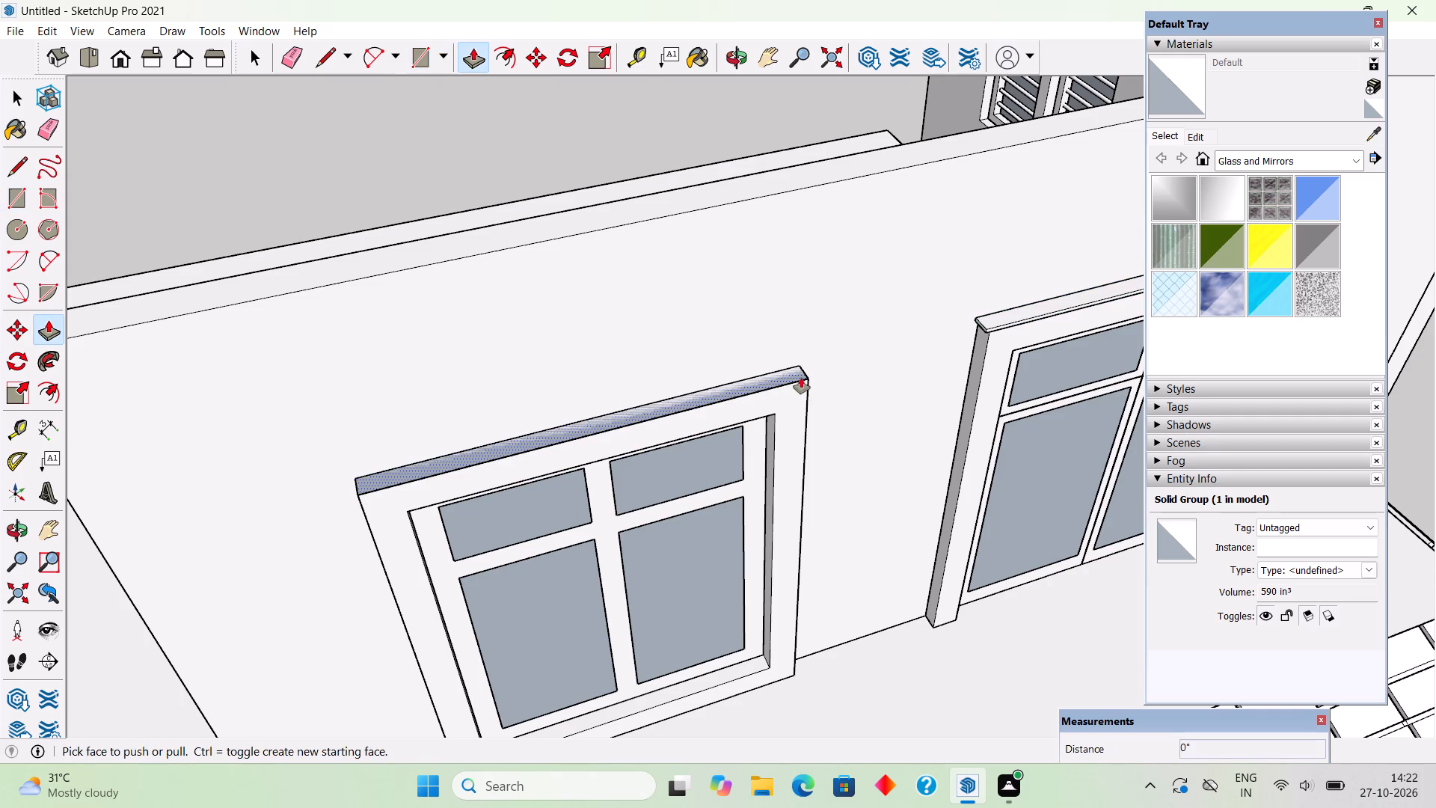
{"action": "left_click", "coordinate": [800, 377]}
{"action": "key", "text": "1"}
{"action": "key", "text": "shift+quotedbl"}
{"action": "key", "text": "Return"}
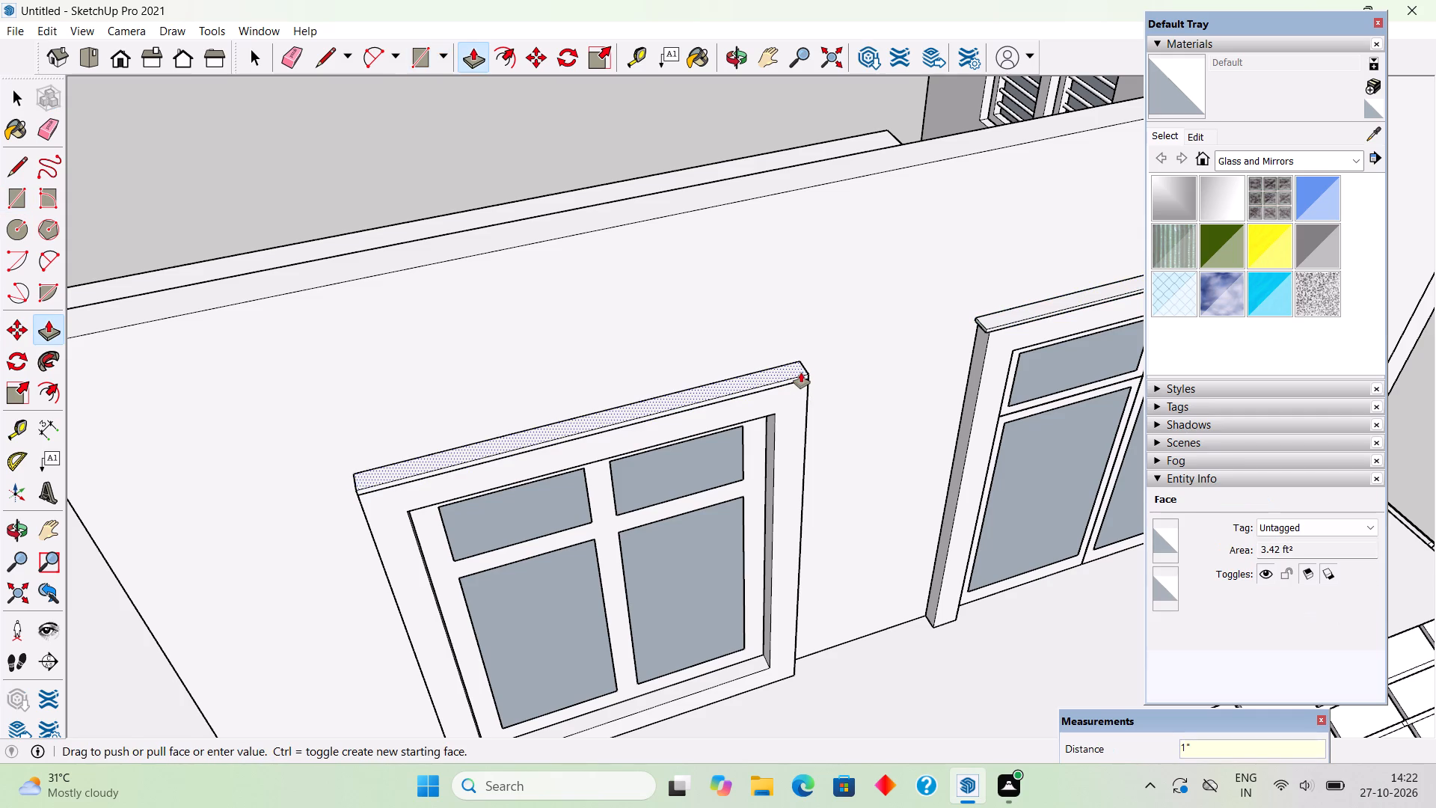
Extend both end faces of the strip above this window frame outward by the same 1" offset.
{"action": "scroll", "coordinate": [341, 492], "scroll_direction": "up", "scroll_amount": 6}
{"action": "middle_click_drag", "start_coordinate": [410, 475], "coordinate": [577, 368]}
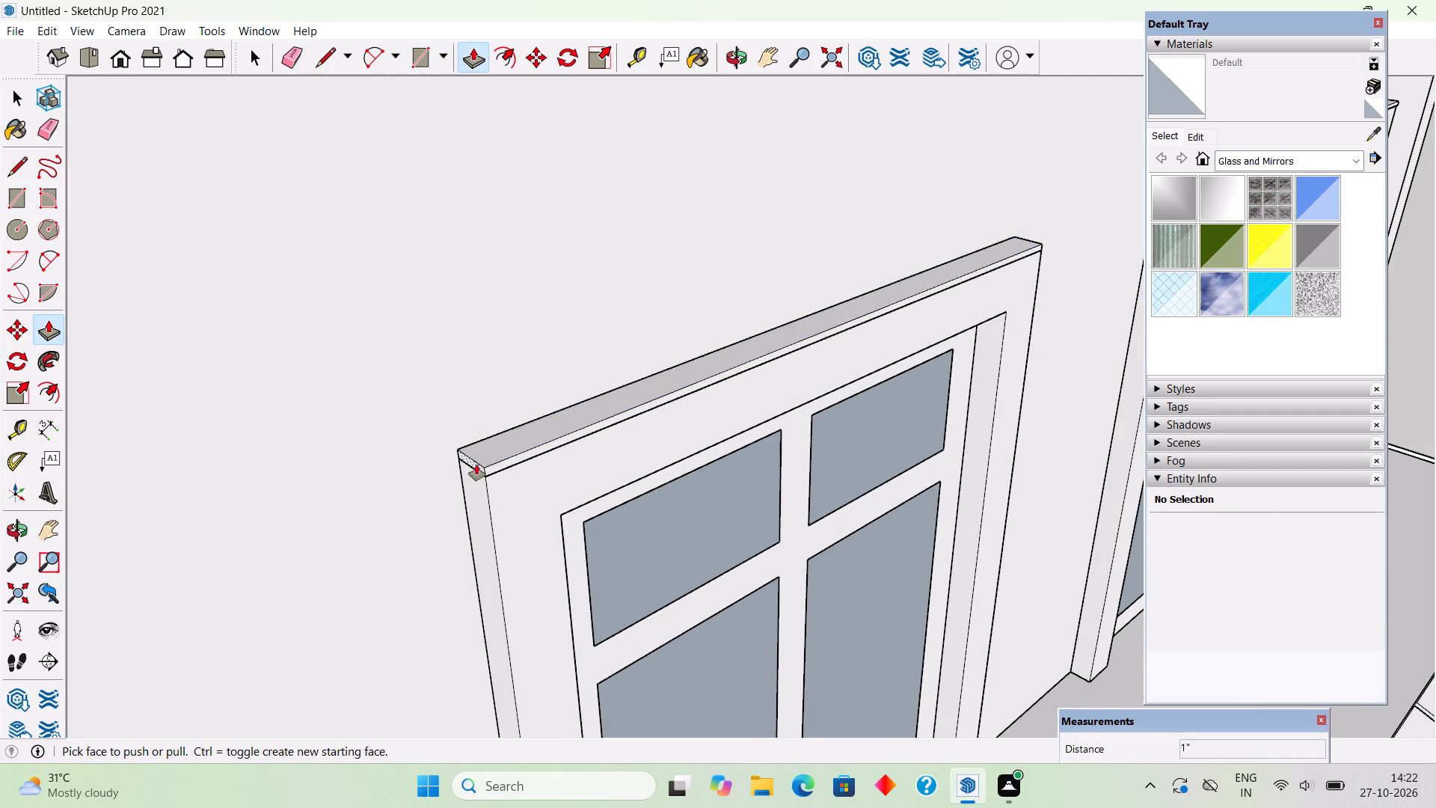
{"action": "double_click", "coordinate": [477, 471]}
{"action": "scroll", "coordinate": [725, 408], "scroll_direction": "down", "scroll_amount": 5}
{"action": "scroll", "coordinate": [785, 411], "scroll_direction": "down", "scroll_amount": 3}
{"action": "middle_click_drag", "start_coordinate": [940, 384], "coordinate": [403, 391]}
{"action": "scroll", "coordinate": [396, 218], "scroll_direction": "up", "scroll_amount": 6}
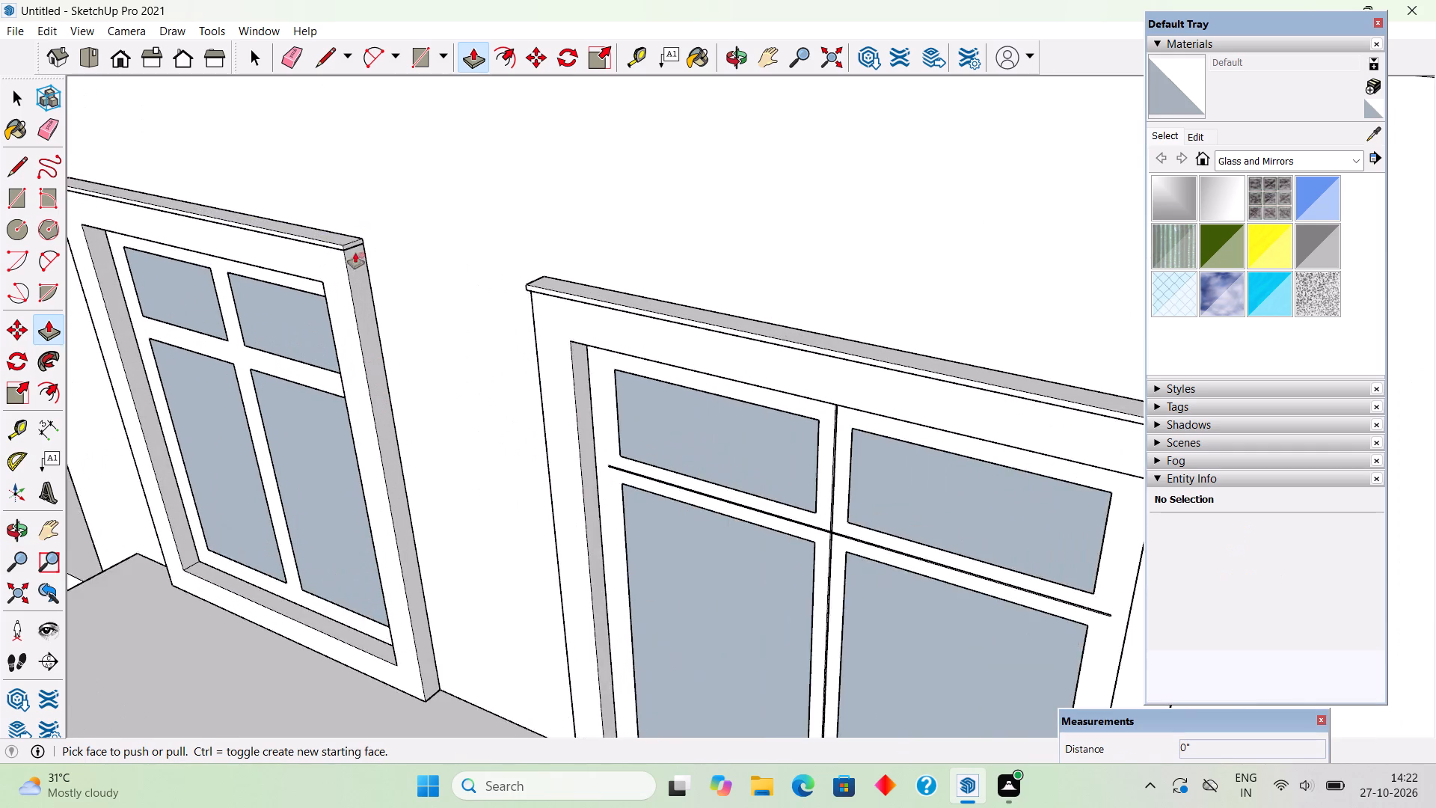
{"action": "scroll", "coordinate": [369, 234], "scroll_direction": "up", "scroll_amount": 4}
{"action": "double_click", "coordinate": [355, 242]}
{"action": "key", "text": "space"}
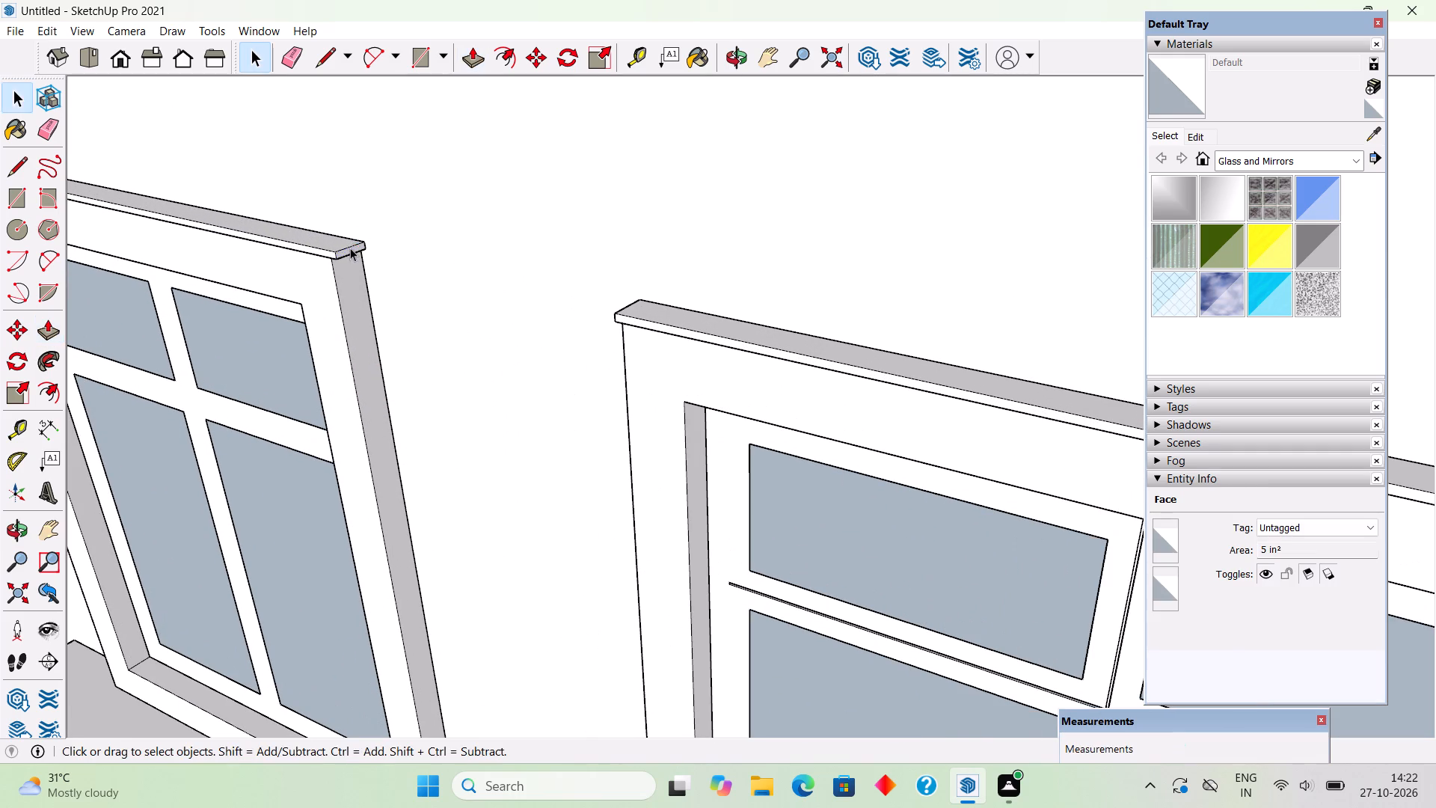
Select the whole strip on top of this window frame, make it a group and clear the selection.
{"action": "double_click", "coordinate": [349, 248]}
{"action": "left_click", "coordinate": [349, 248]}
{"action": "right_click", "coordinate": [349, 248]}
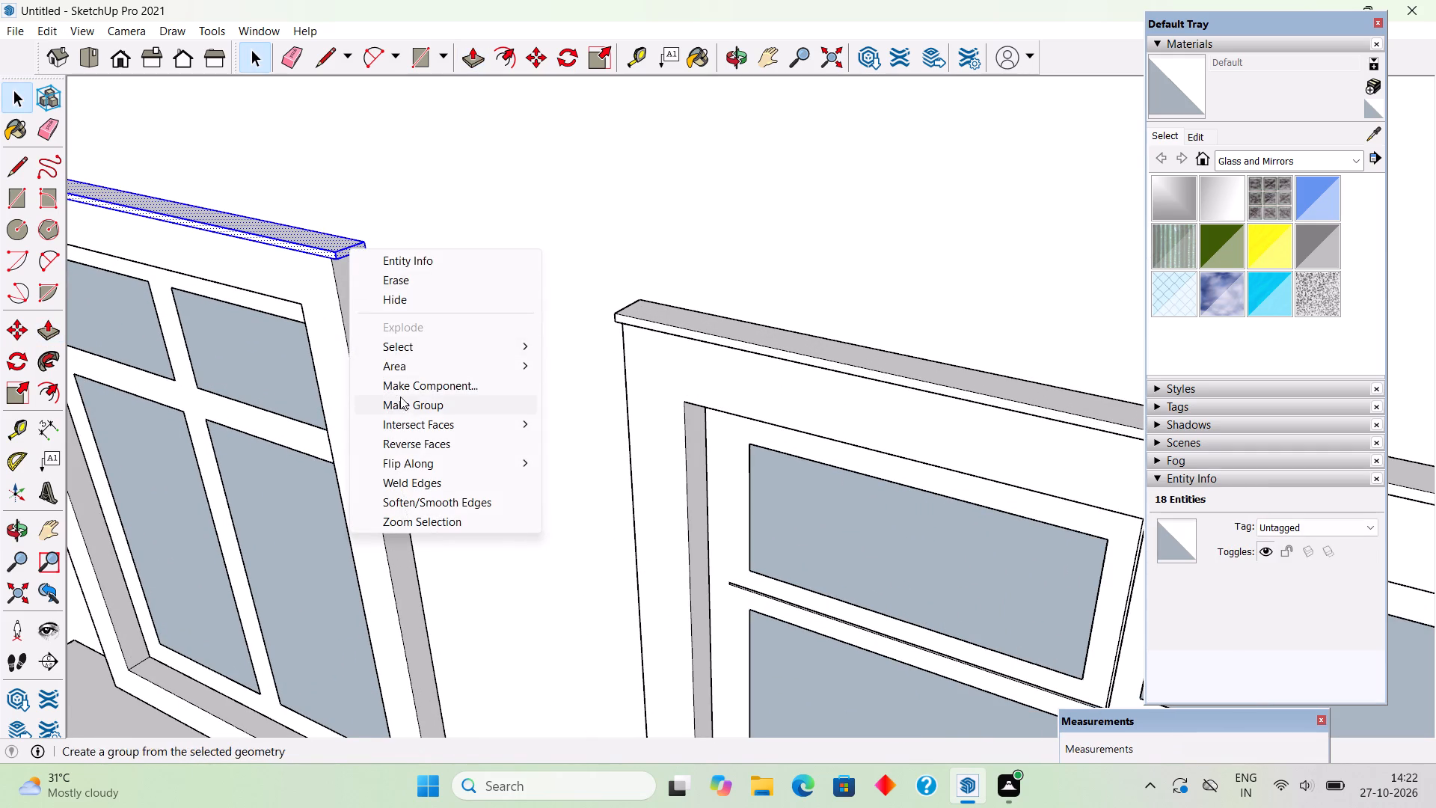
{"action": "left_click", "coordinate": [402, 408]}
{"action": "scroll", "coordinate": [547, 186], "scroll_direction": "down", "scroll_amount": 9}
{"action": "scroll", "coordinate": [552, 257], "scroll_direction": "down", "scroll_amount": 10}
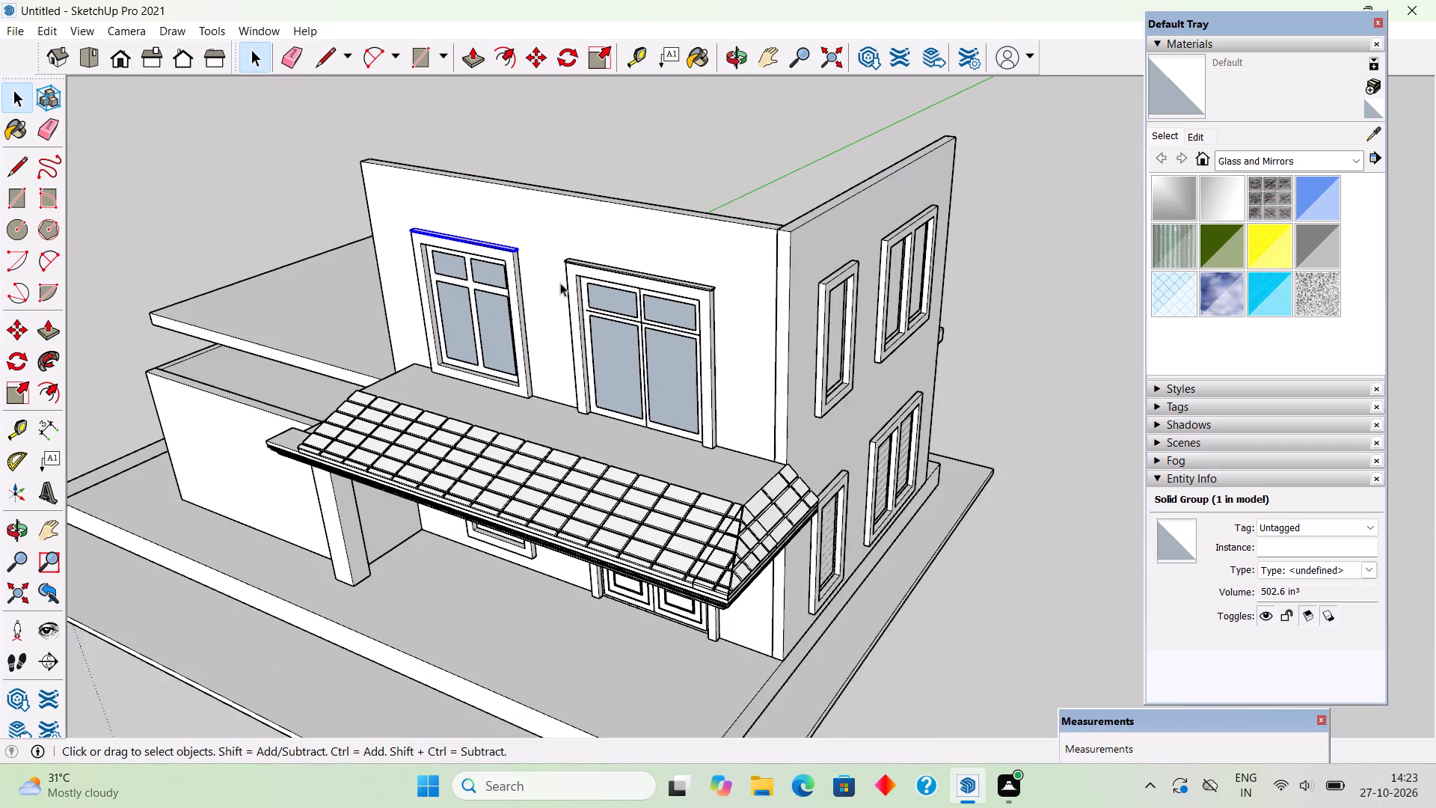
{"action": "scroll", "coordinate": [560, 283], "scroll_direction": "down", "scroll_amount": 3}
{"action": "scroll", "coordinate": [560, 284], "scroll_direction": "up", "scroll_amount": 1}
{"action": "scroll", "coordinate": [560, 284], "scroll_direction": "down", "scroll_amount": 1}
{"action": "left_click", "coordinate": [960, 429]}
Examine the house's front and side, including the flat roof slab and the plain lower wall, from several distances and angles.
{"action": "middle_click_drag", "start_coordinate": [609, 410], "coordinate": [883, 251]}
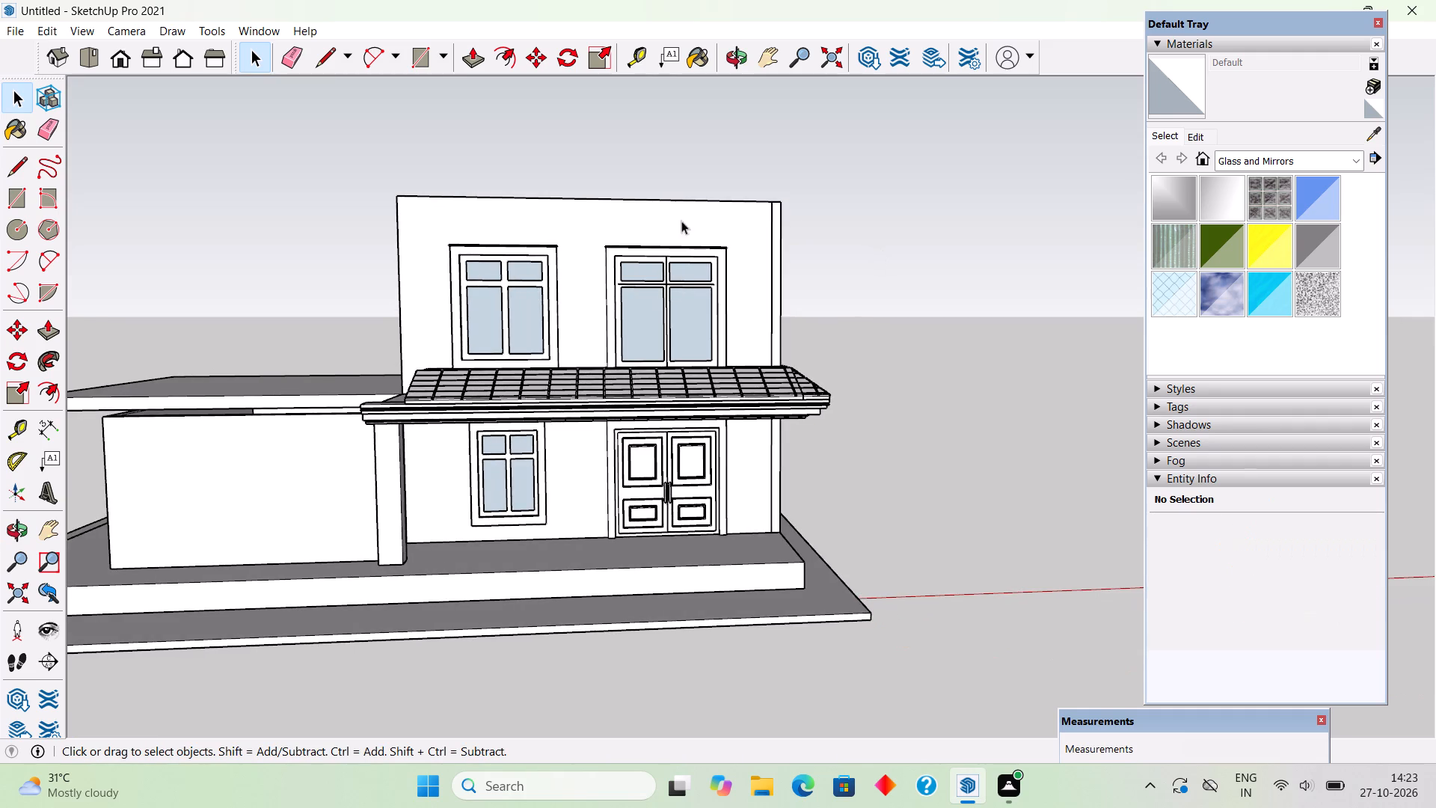
{"action": "scroll", "coordinate": [571, 193], "scroll_direction": "up", "scroll_amount": 4}
{"action": "middle_click_drag", "start_coordinate": [572, 239], "coordinate": [607, 307]}
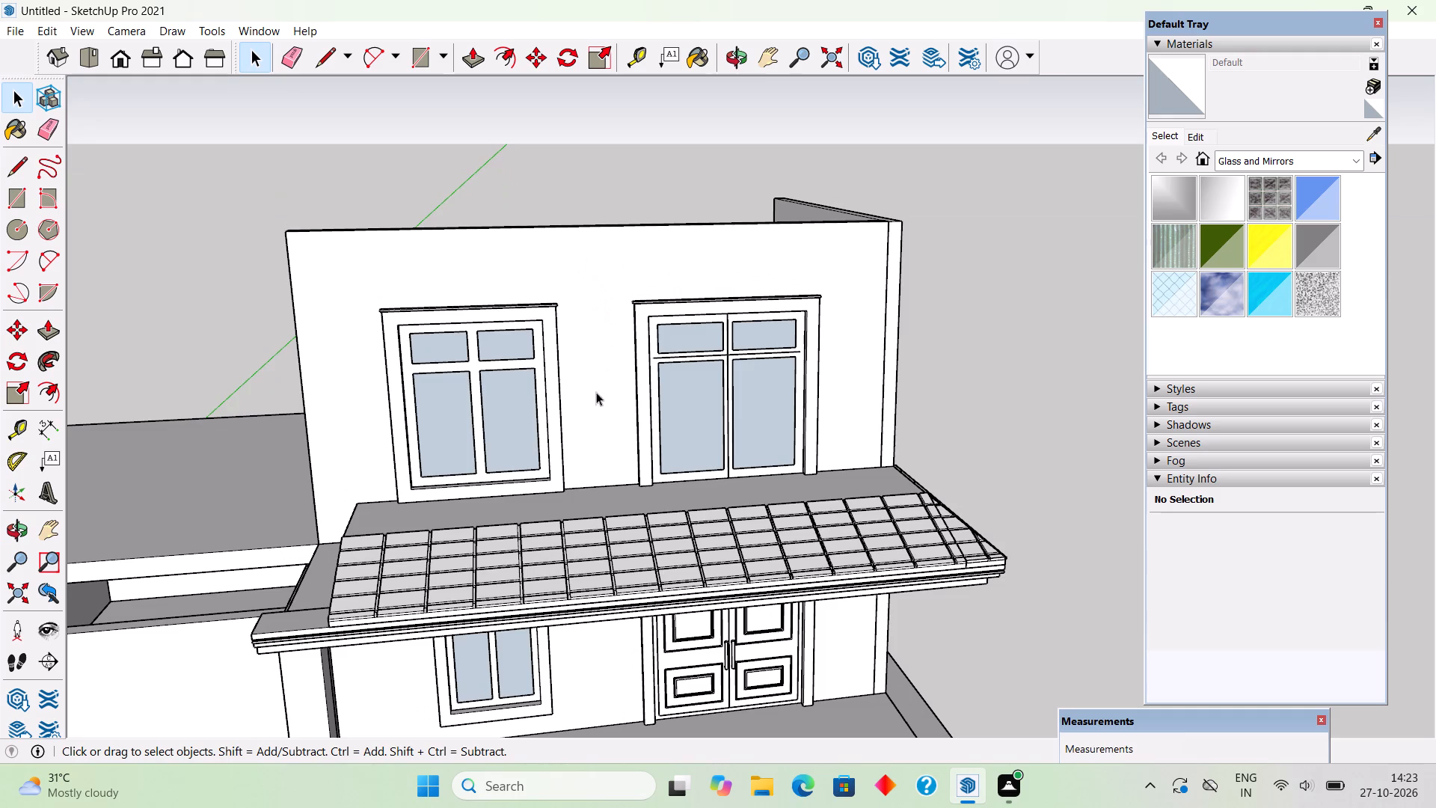
{"action": "scroll", "coordinate": [586, 422], "scroll_direction": "down", "scroll_amount": 12}
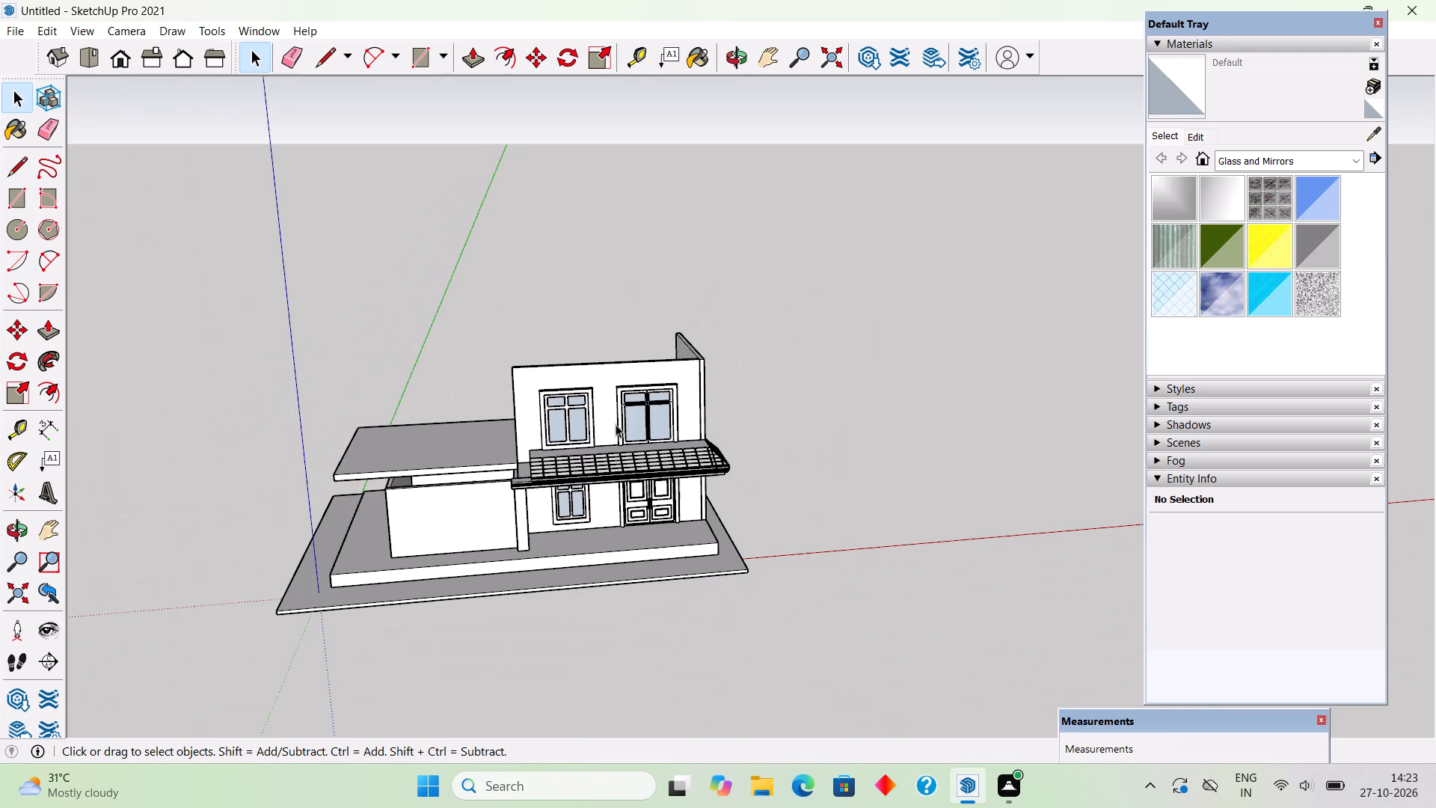
{"action": "scroll", "coordinate": [616, 424], "scroll_direction": "down", "scroll_amount": 1}
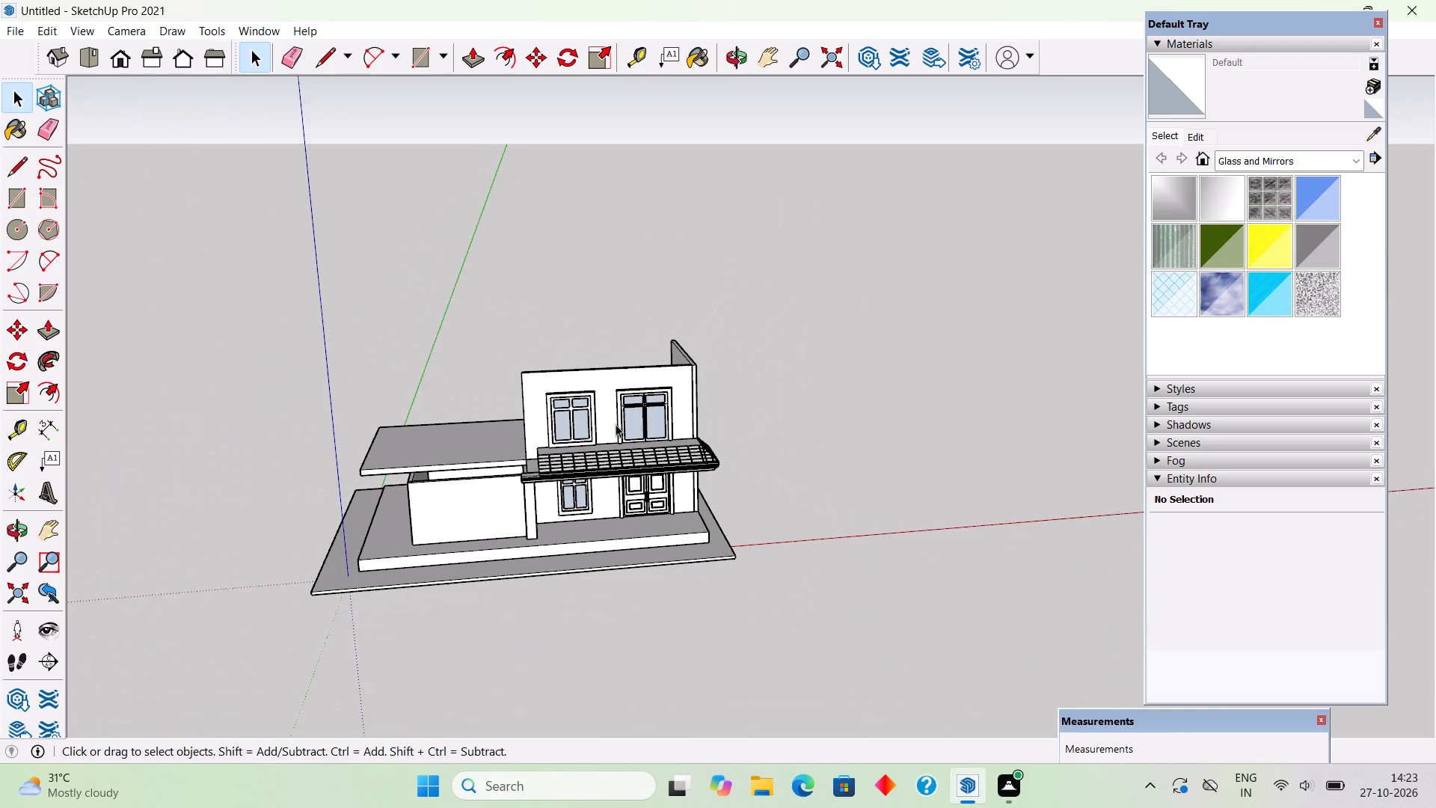
{"action": "scroll", "coordinate": [616, 424], "scroll_direction": "down", "scroll_amount": 2}
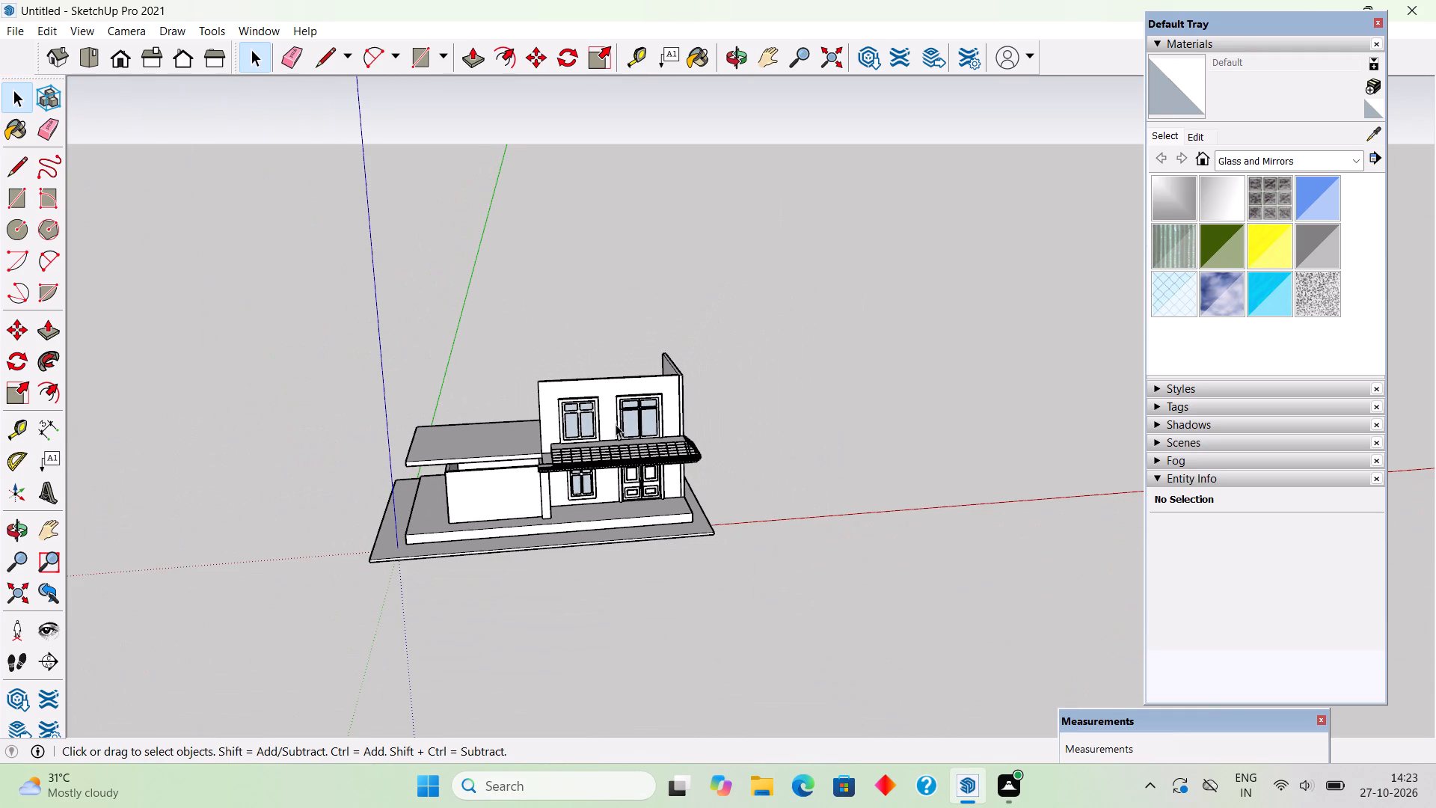
{"action": "scroll", "coordinate": [616, 424], "scroll_direction": "up", "scroll_amount": 6}
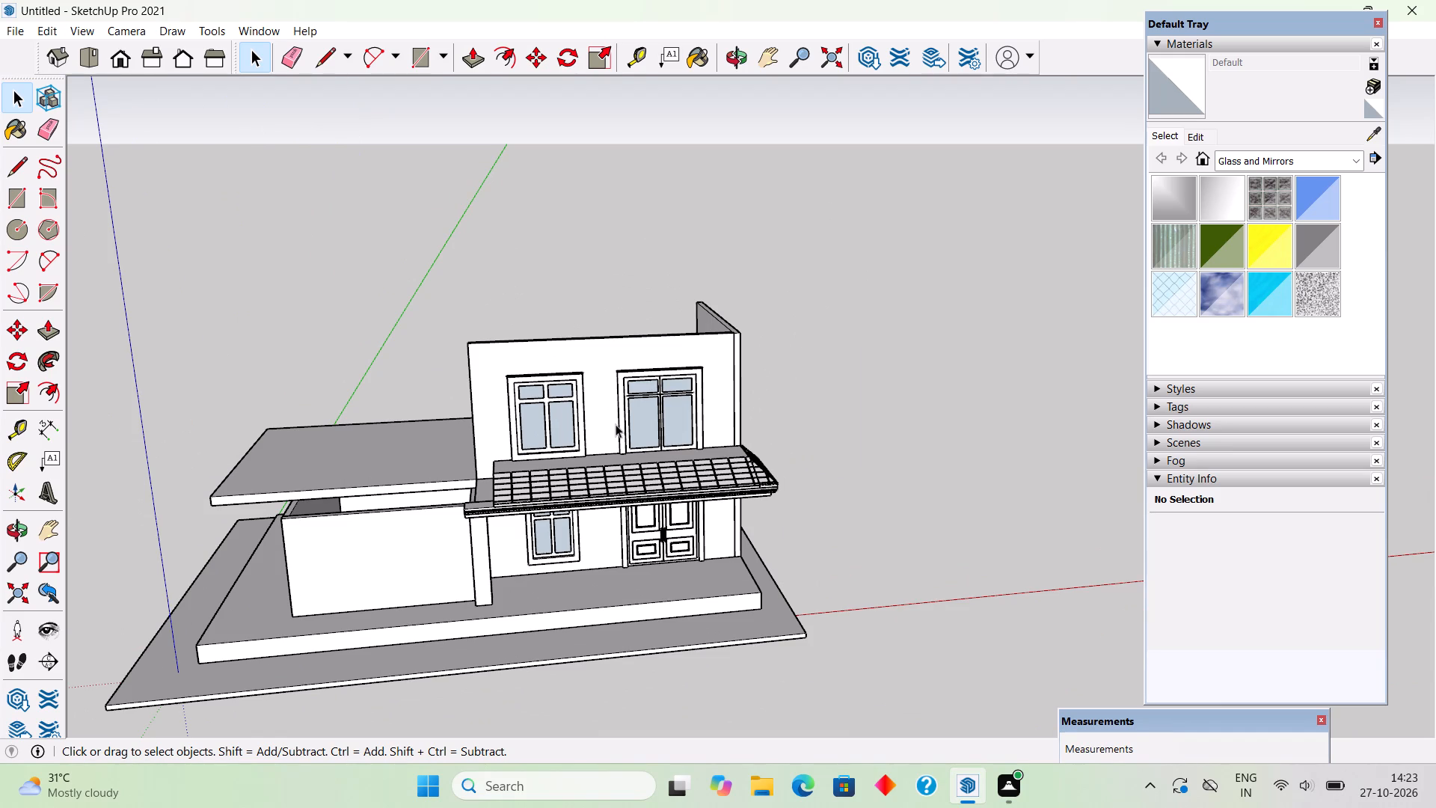
{"action": "scroll", "coordinate": [616, 424], "scroll_direction": "down", "scroll_amount": 5}
{"action": "scroll", "coordinate": [680, 421], "scroll_direction": "down", "scroll_amount": 3}
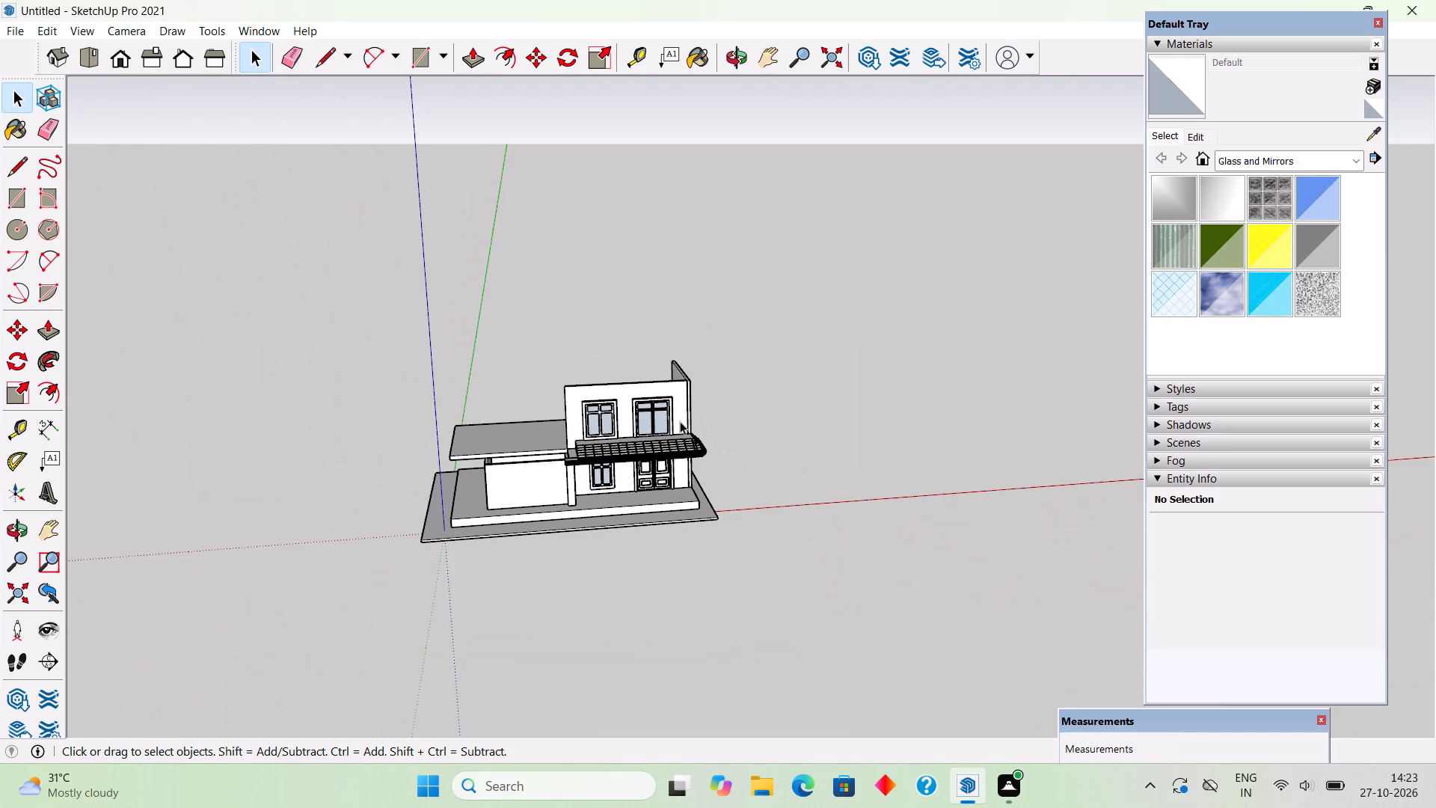
{"action": "scroll", "coordinate": [680, 421], "scroll_direction": "down", "scroll_amount": 2}
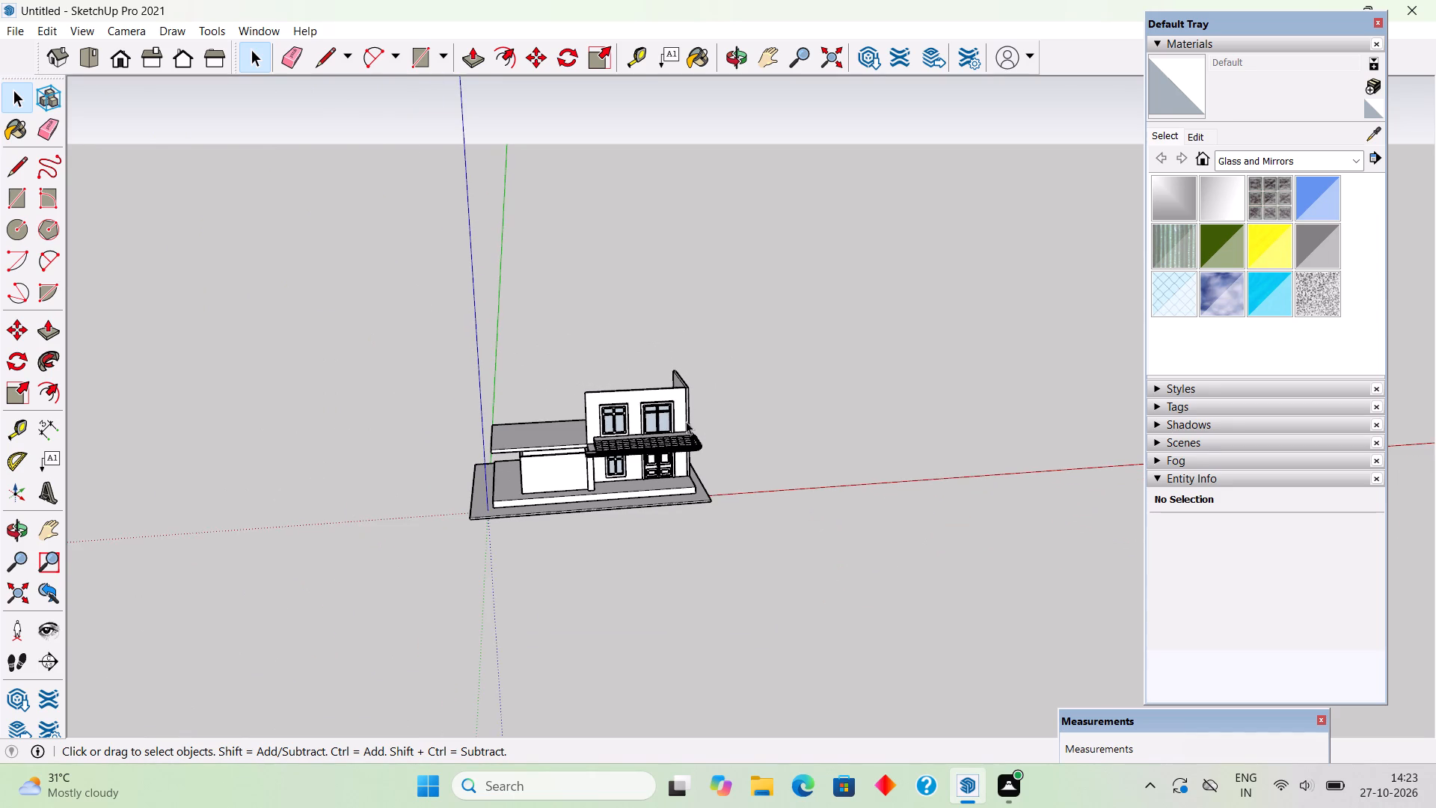
{"action": "scroll", "coordinate": [497, 435], "scroll_direction": "up", "scroll_amount": 7}
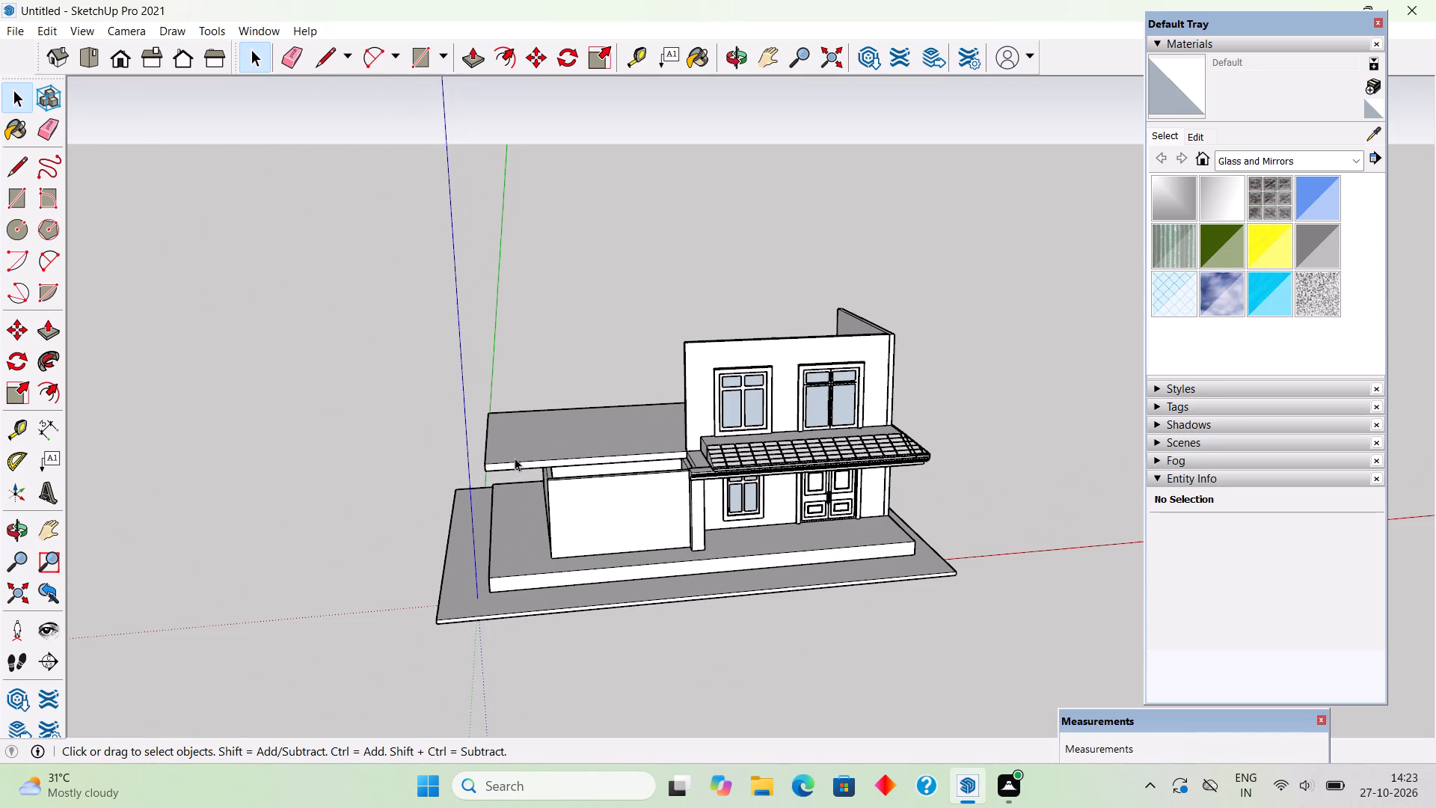
{"action": "scroll", "coordinate": [515, 458], "scroll_direction": "up", "scroll_amount": 1}
{"action": "middle_click_drag", "start_coordinate": [515, 458], "coordinate": [556, 386]}
{"action": "scroll", "coordinate": [515, 458], "scroll_direction": "up", "scroll_amount": 1}
{"action": "scroll", "coordinate": [557, 385], "scroll_direction": "up", "scroll_amount": 1}
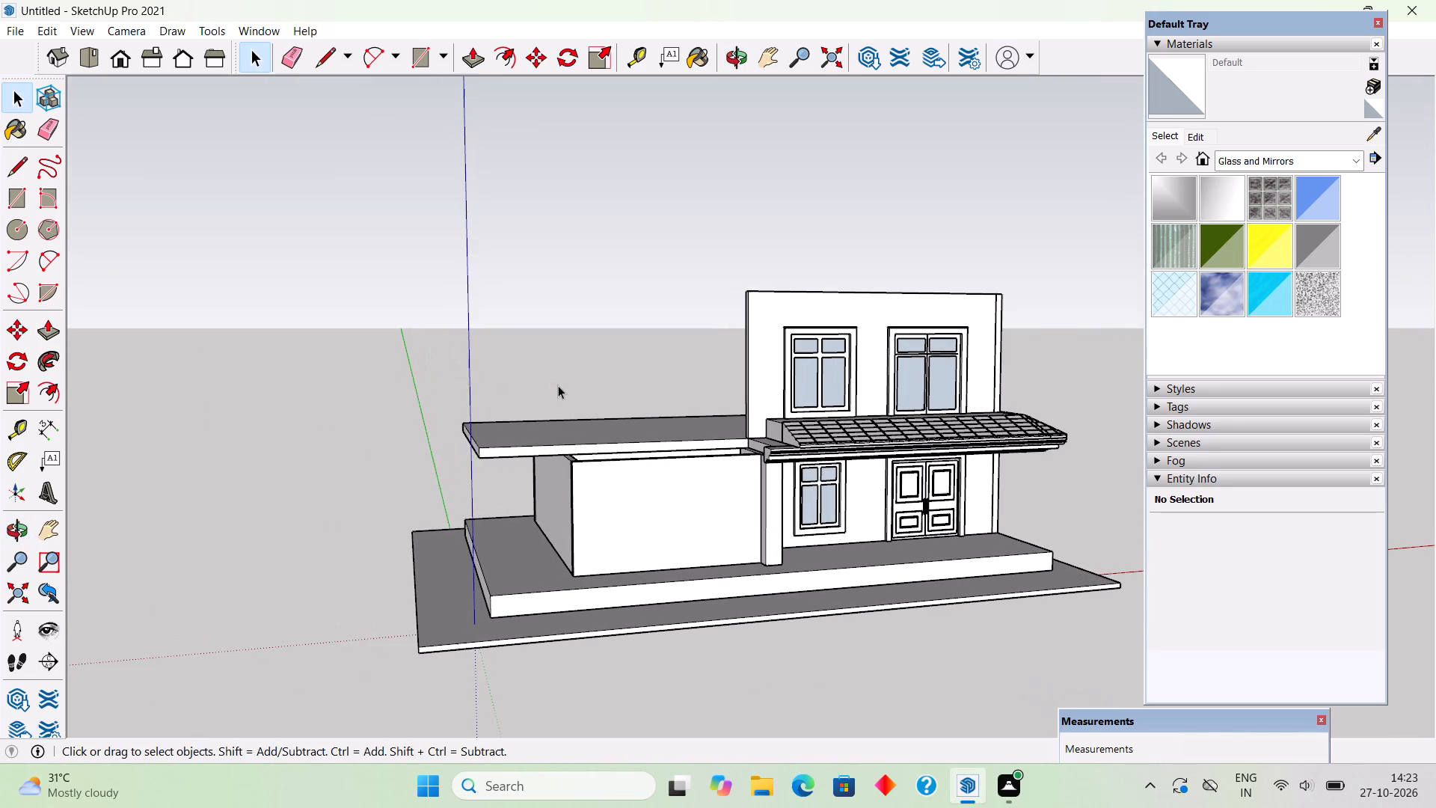
{"action": "scroll", "coordinate": [558, 385], "scroll_direction": "up", "scroll_amount": 2}
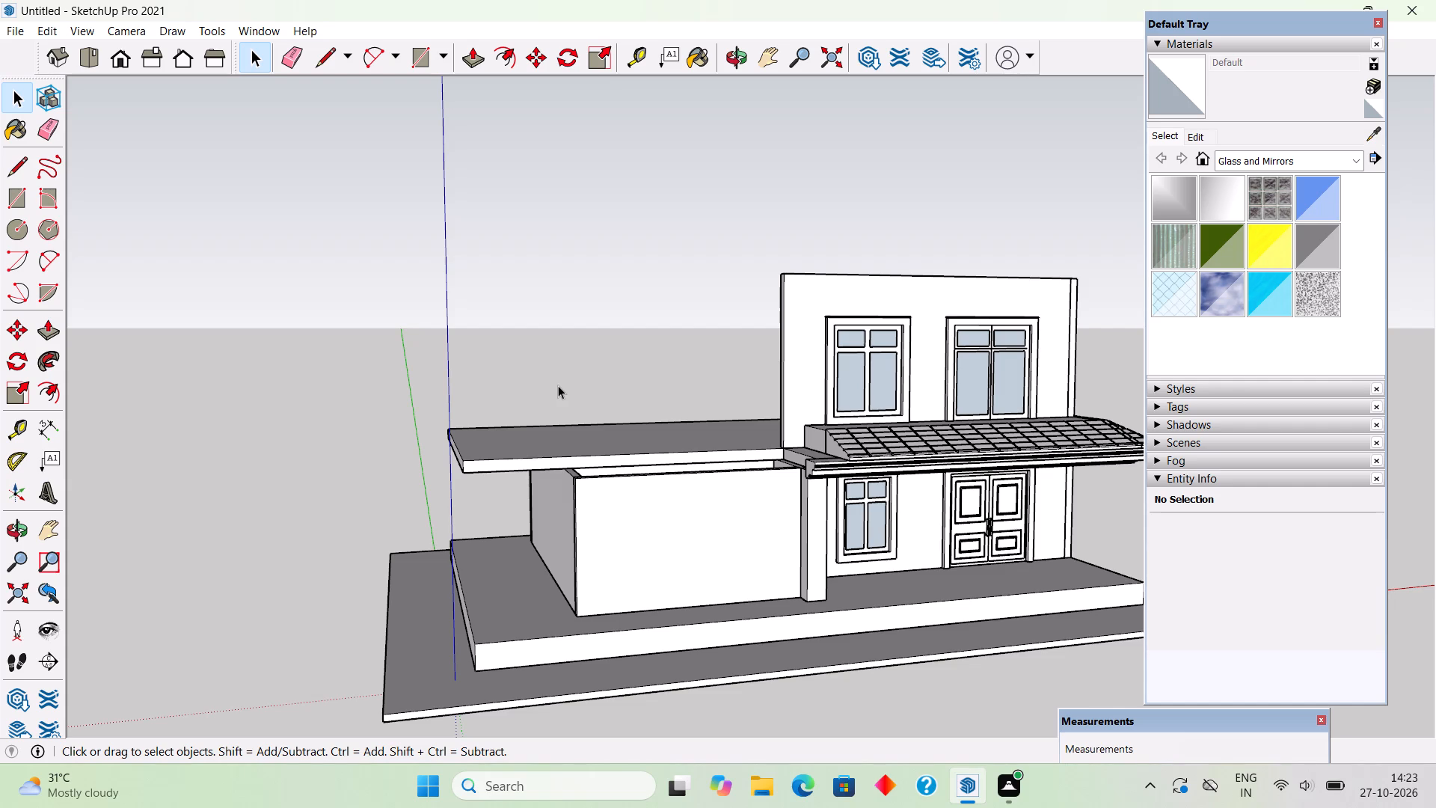
{"action": "middle_click_drag", "start_coordinate": [547, 397], "coordinate": [458, 435]}
{"action": "scroll", "coordinate": [862, 394], "scroll_direction": "up", "scroll_amount": 1}
{"action": "middle_click_drag", "start_coordinate": [862, 395], "coordinate": [685, 436]}
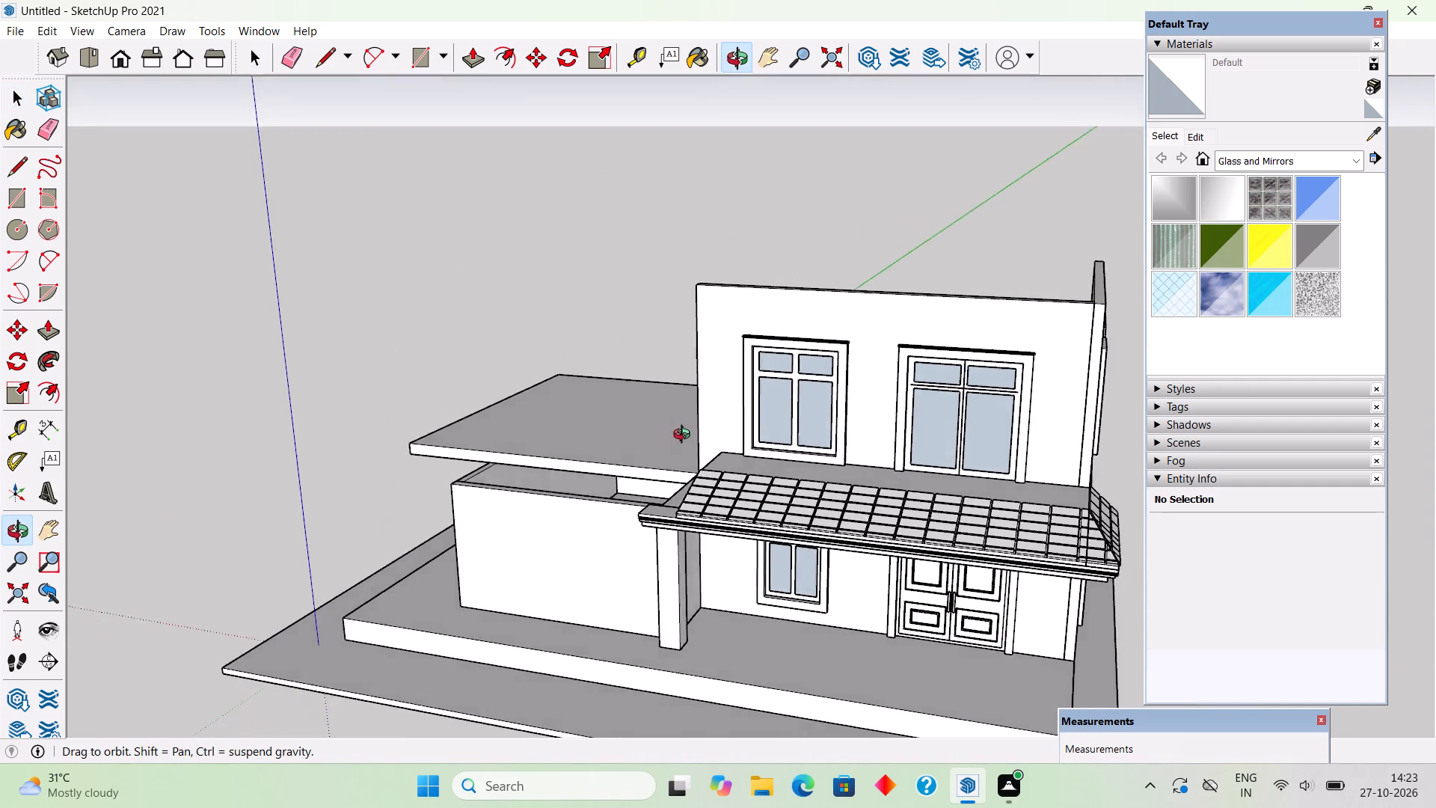
{"action": "middle_click_drag", "start_coordinate": [685, 436], "coordinate": [494, 437]}
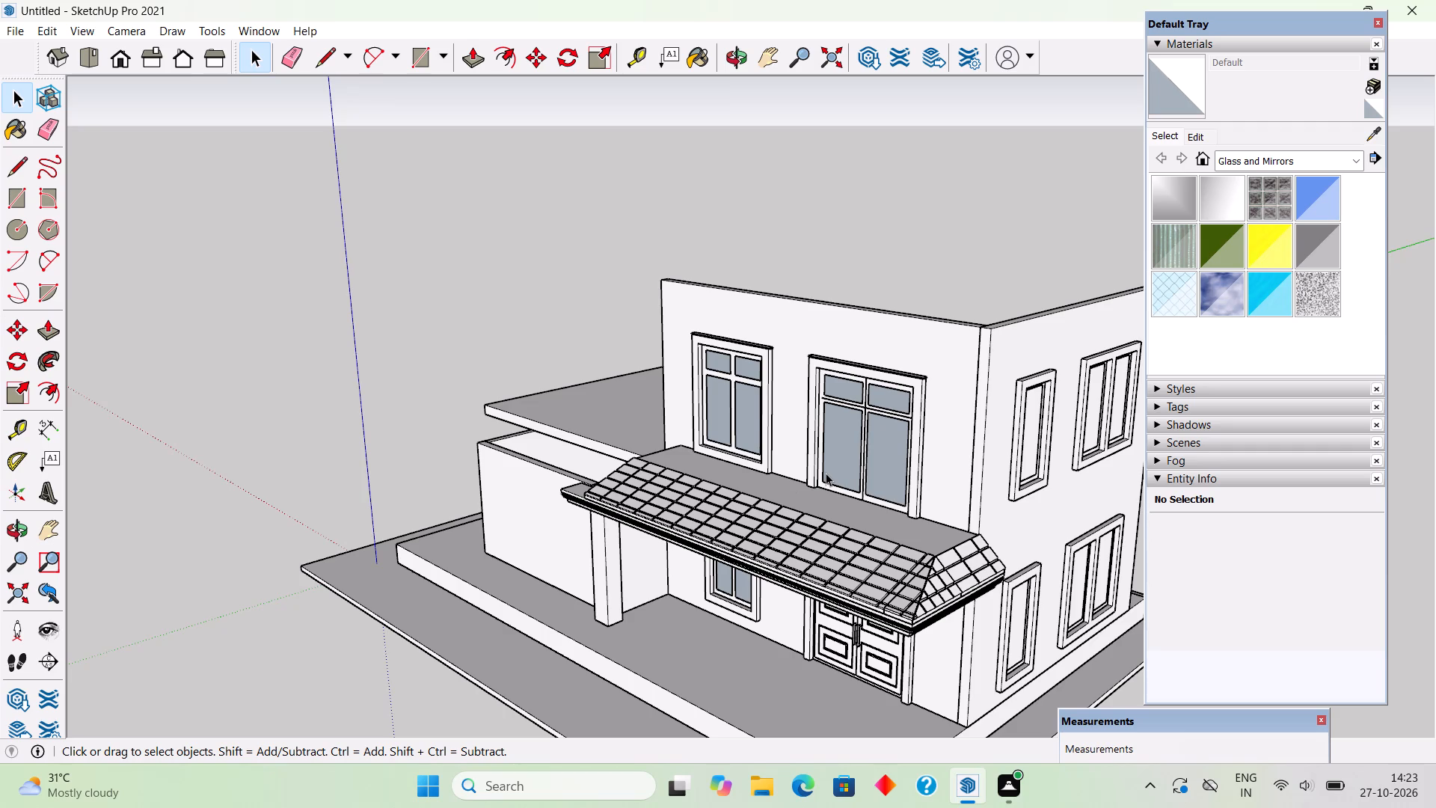
Inside the plain front wall's group, Push/Pull its top face up 16' 6" to the top of the upper-floor wall, and leave the group.
{"action": "middle_click_drag", "start_coordinate": [722, 454], "coordinate": [1179, 479]}
{"action": "middle_click_drag", "start_coordinate": [604, 561], "coordinate": [705, 605]}
{"action": "left_click", "coordinate": [605, 630]}
{"action": "double_click", "coordinate": [605, 630]}
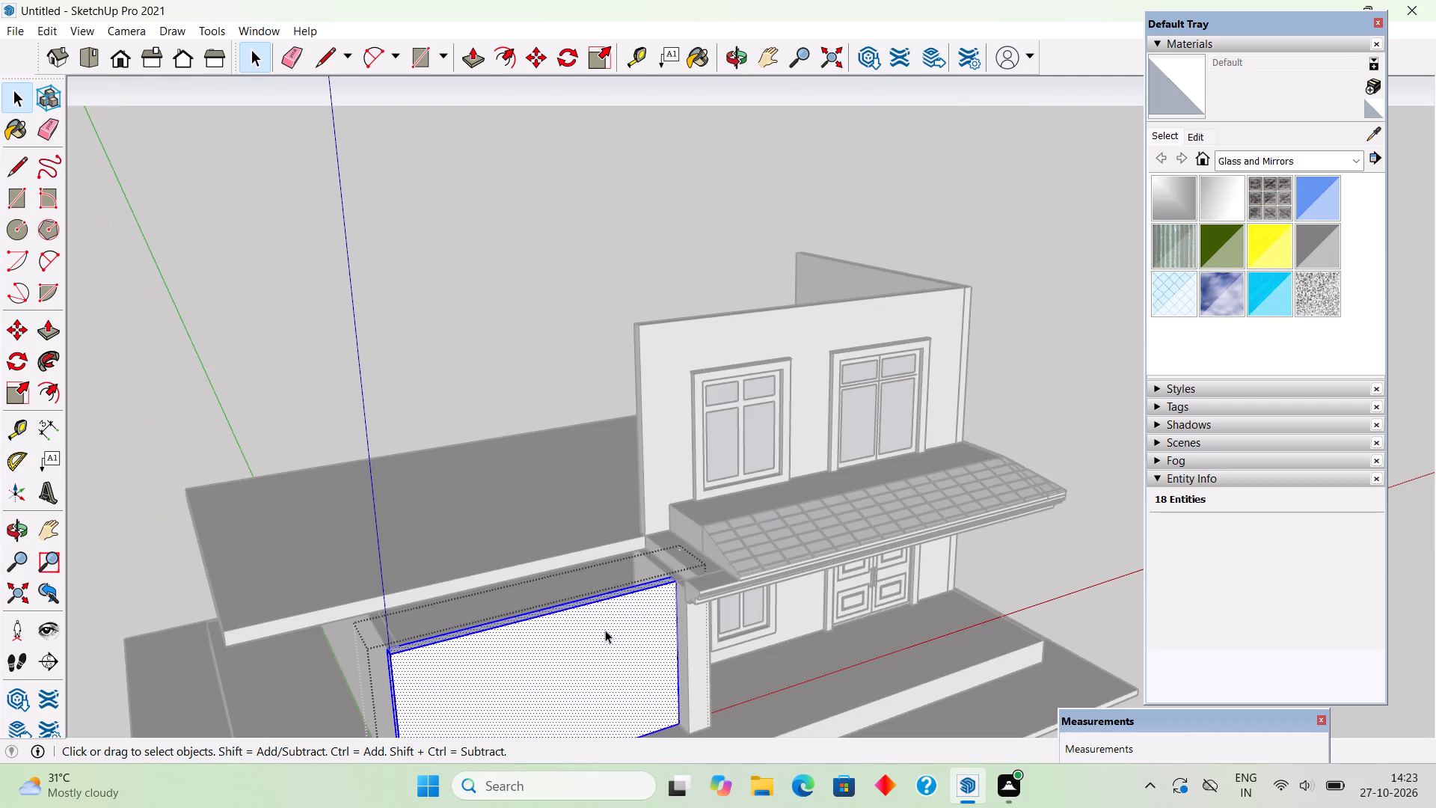
{"action": "key", "text": "p"}
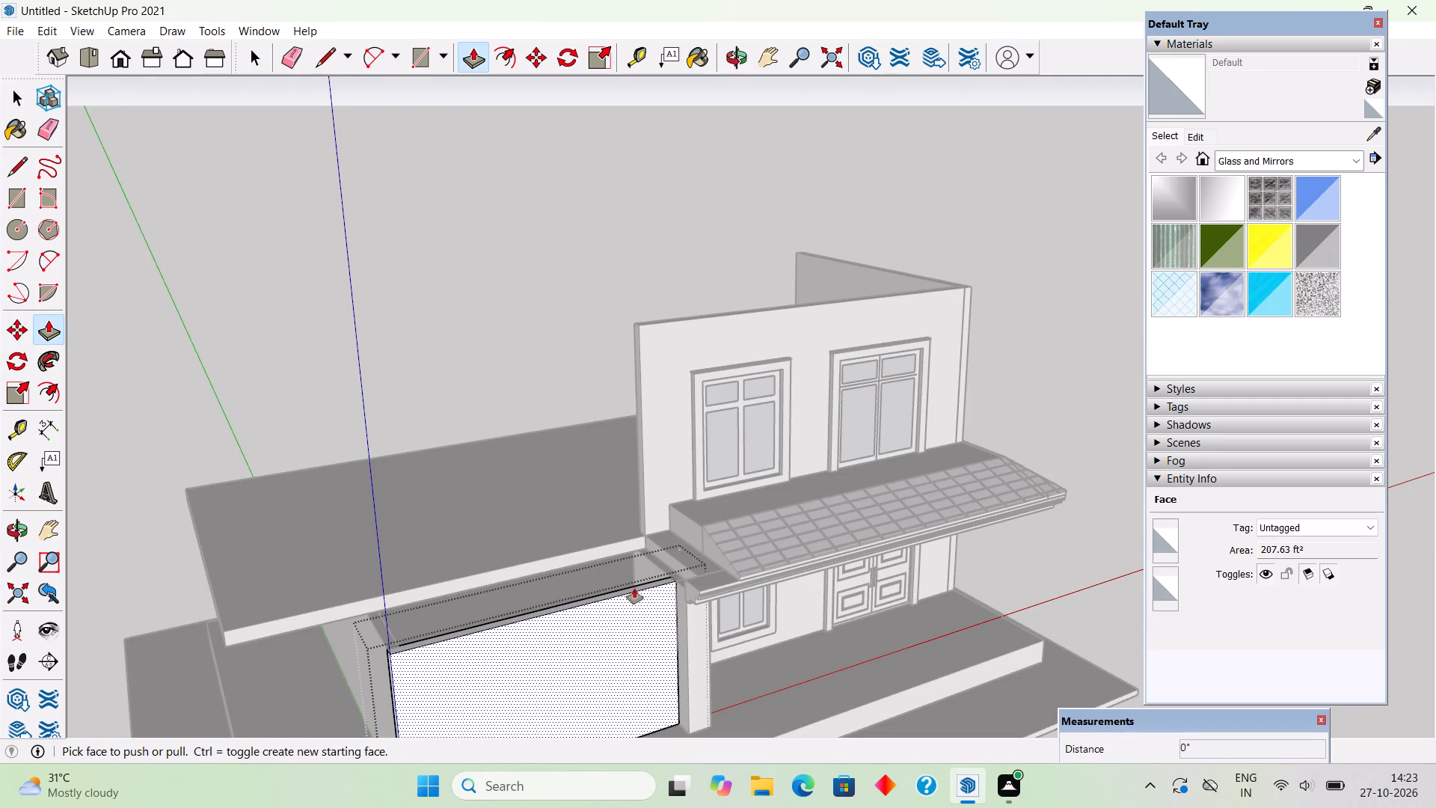
{"action": "left_click", "coordinate": [636, 584]}
{"action": "scroll", "coordinate": [642, 578], "scroll_direction": "up", "scroll_amount": 5}
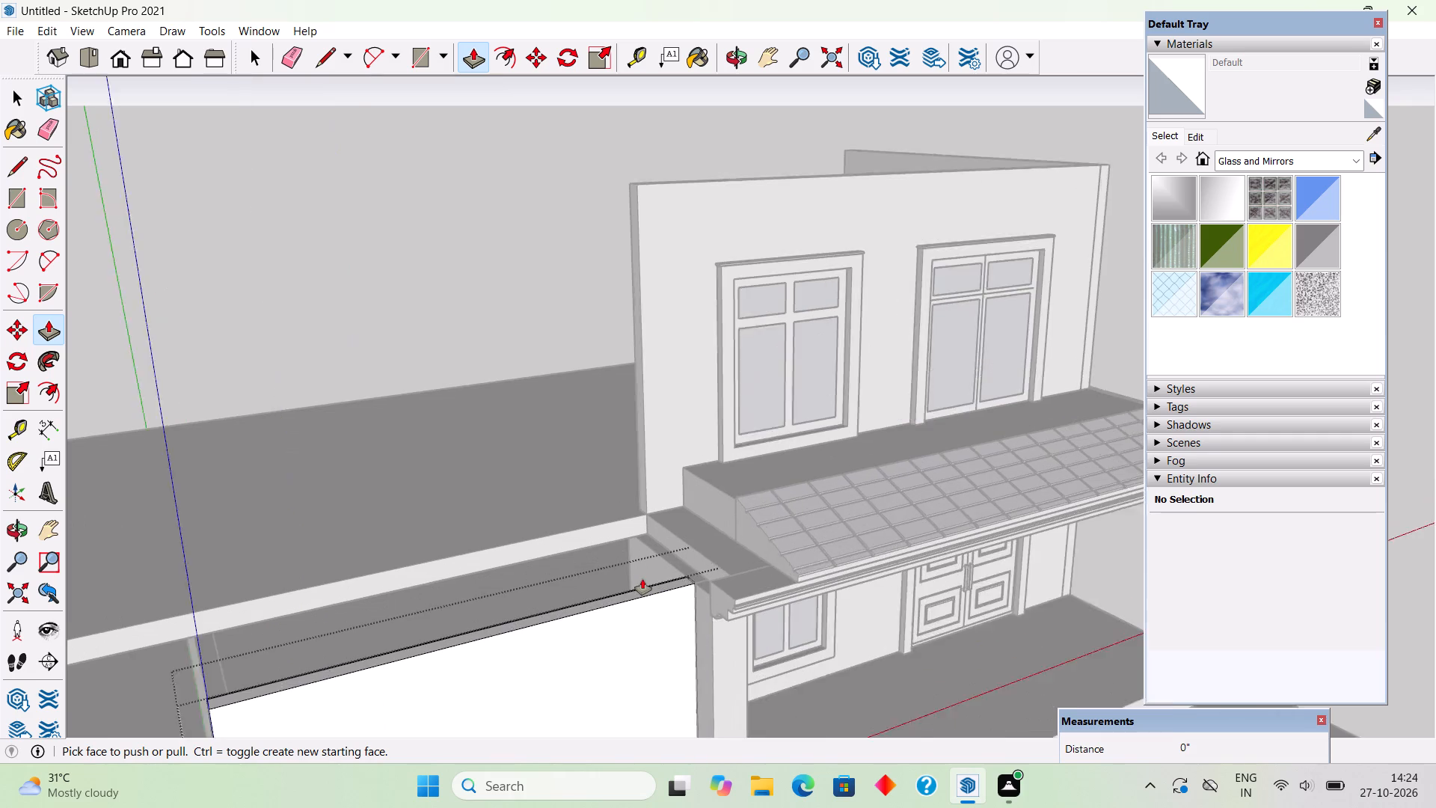
{"action": "left_click", "coordinate": [678, 587]}
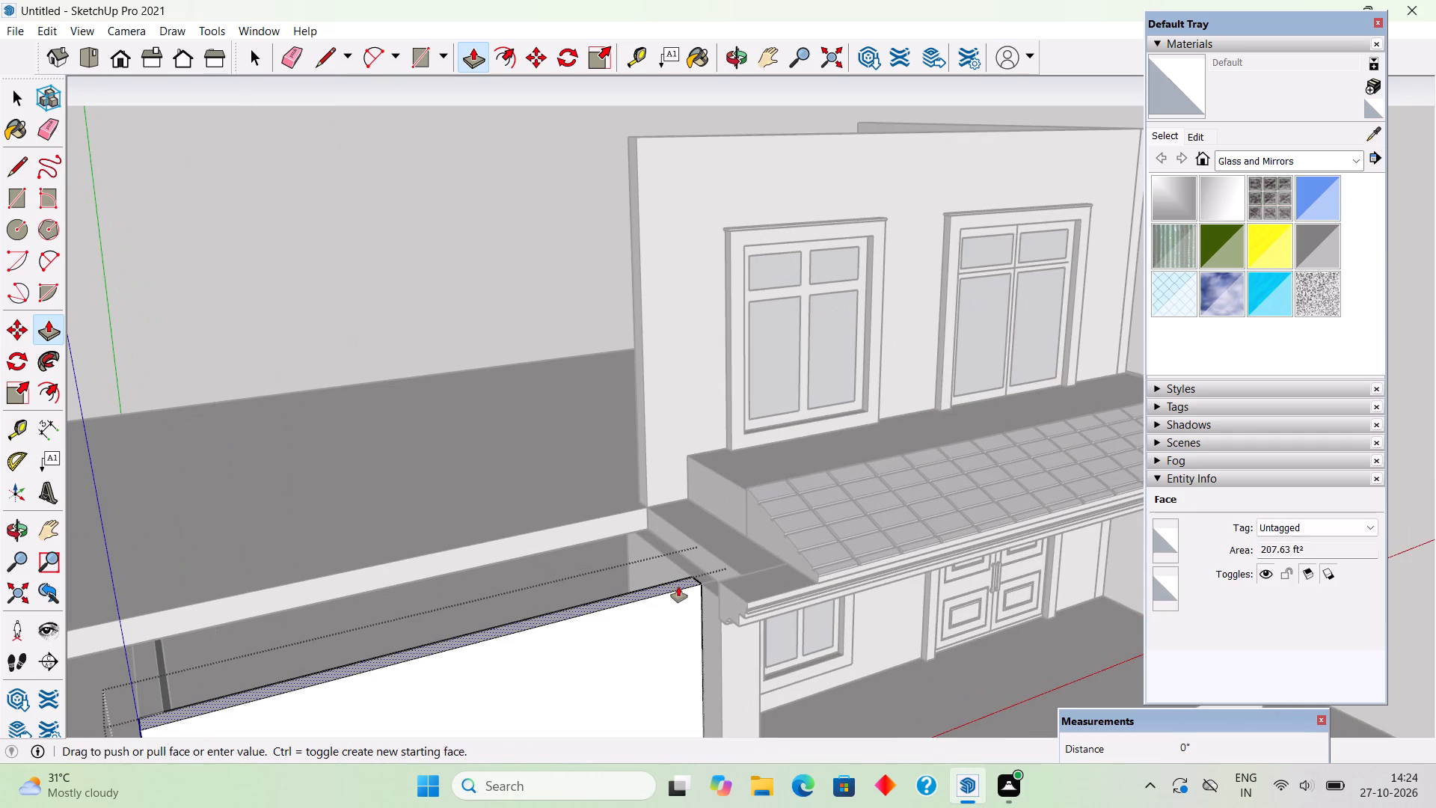
{"action": "scroll", "coordinate": [757, 372], "scroll_direction": "down", "scroll_amount": 5}
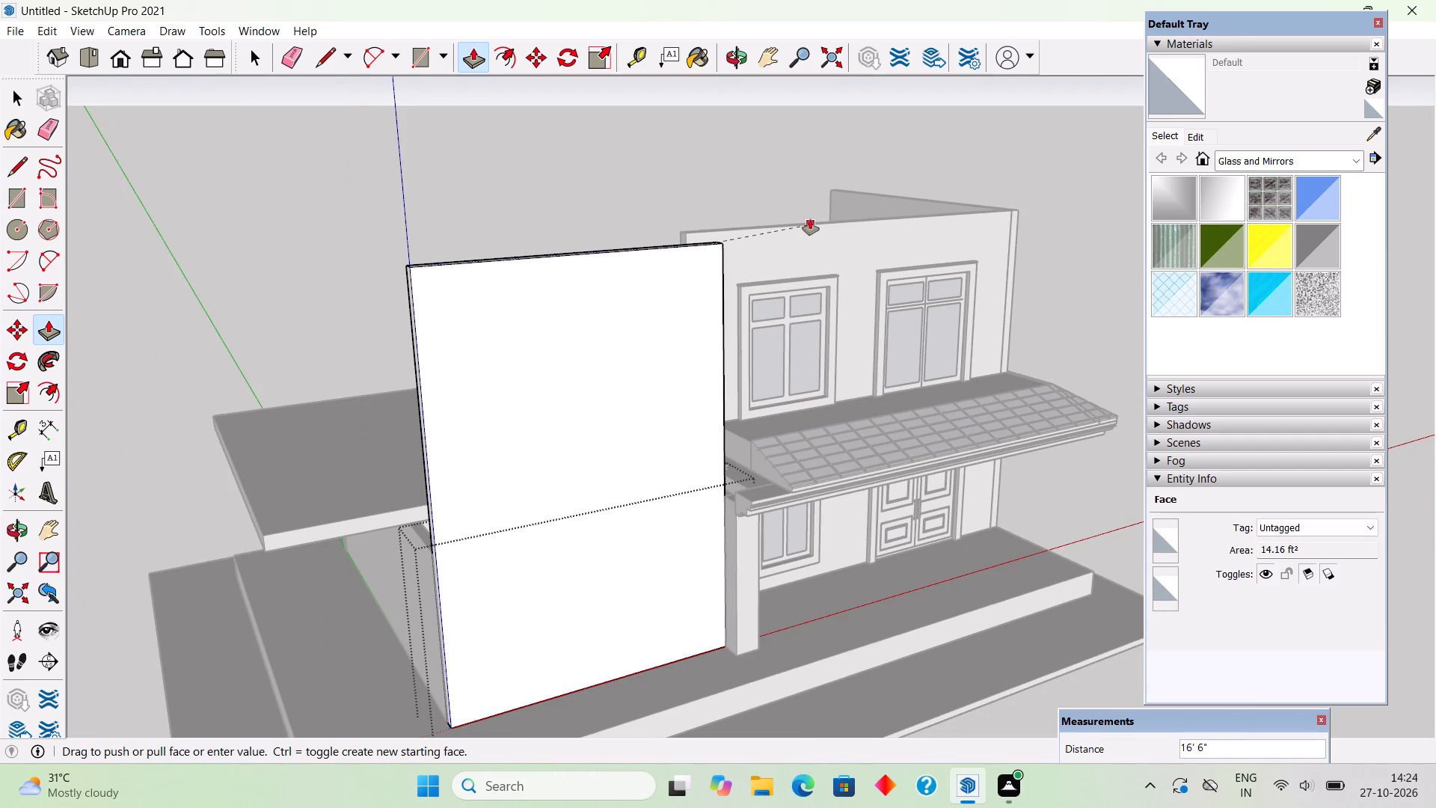
{"action": "left_click", "coordinate": [810, 219]}
{"action": "key", "text": "space"}
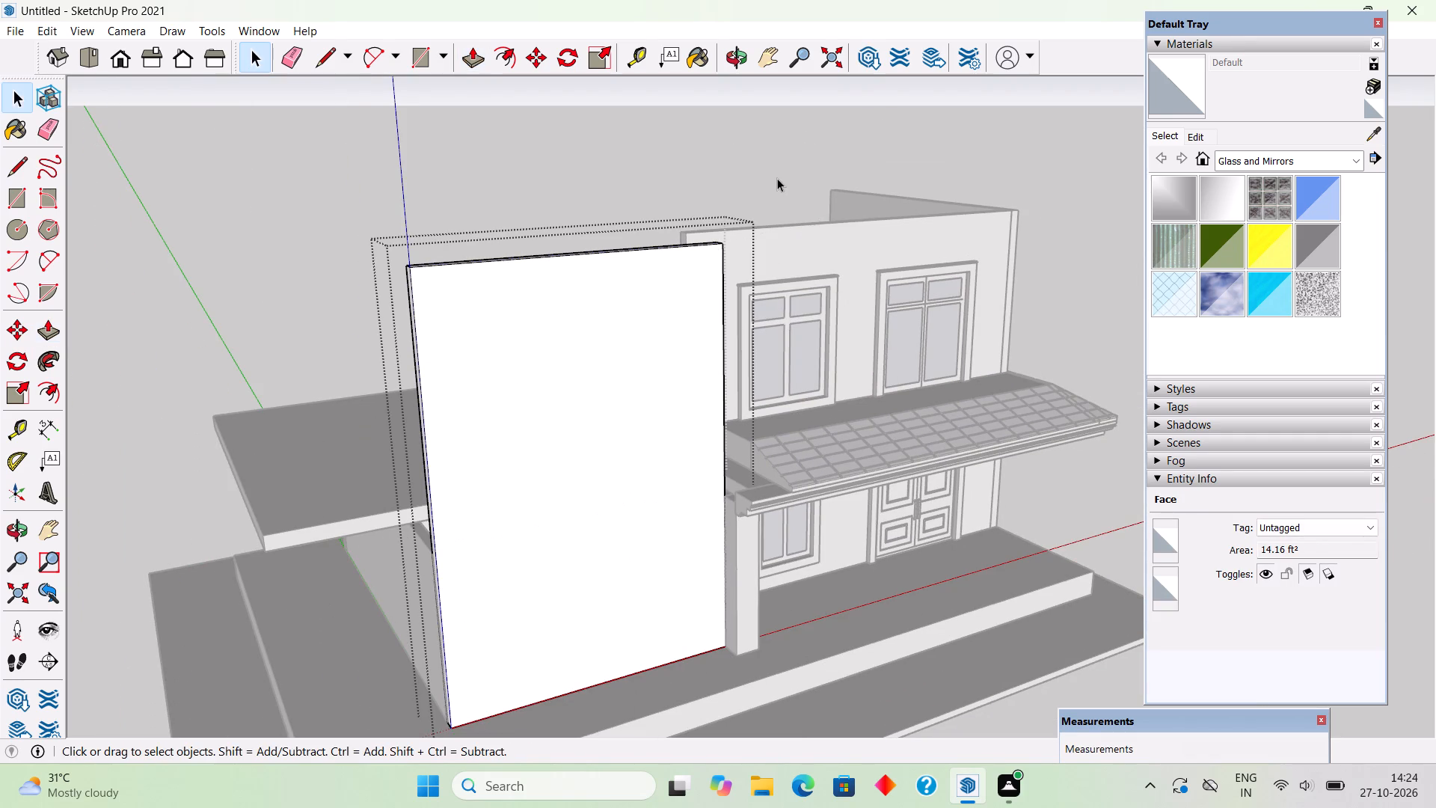
{"action": "left_click", "coordinate": [777, 178]}
Inside the tiled porch roof's group, Push/Pull its end face outward about 2' 7 3/4" to the plain front wall, and leave the group.
{"action": "middle_click_drag", "start_coordinate": [761, 331], "coordinate": [494, 263]}
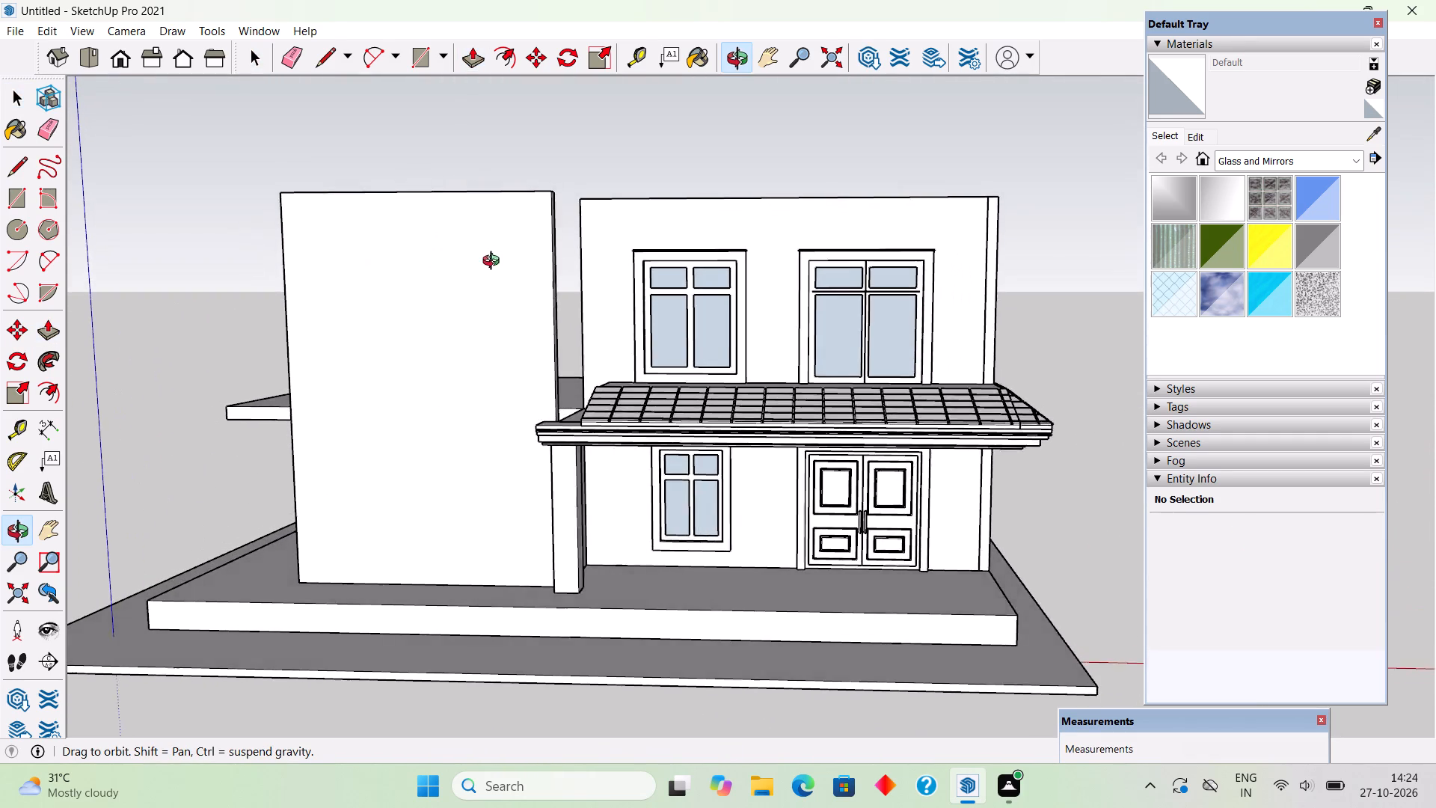
{"action": "middle_click_drag", "start_coordinate": [494, 263], "coordinate": [431, 295]}
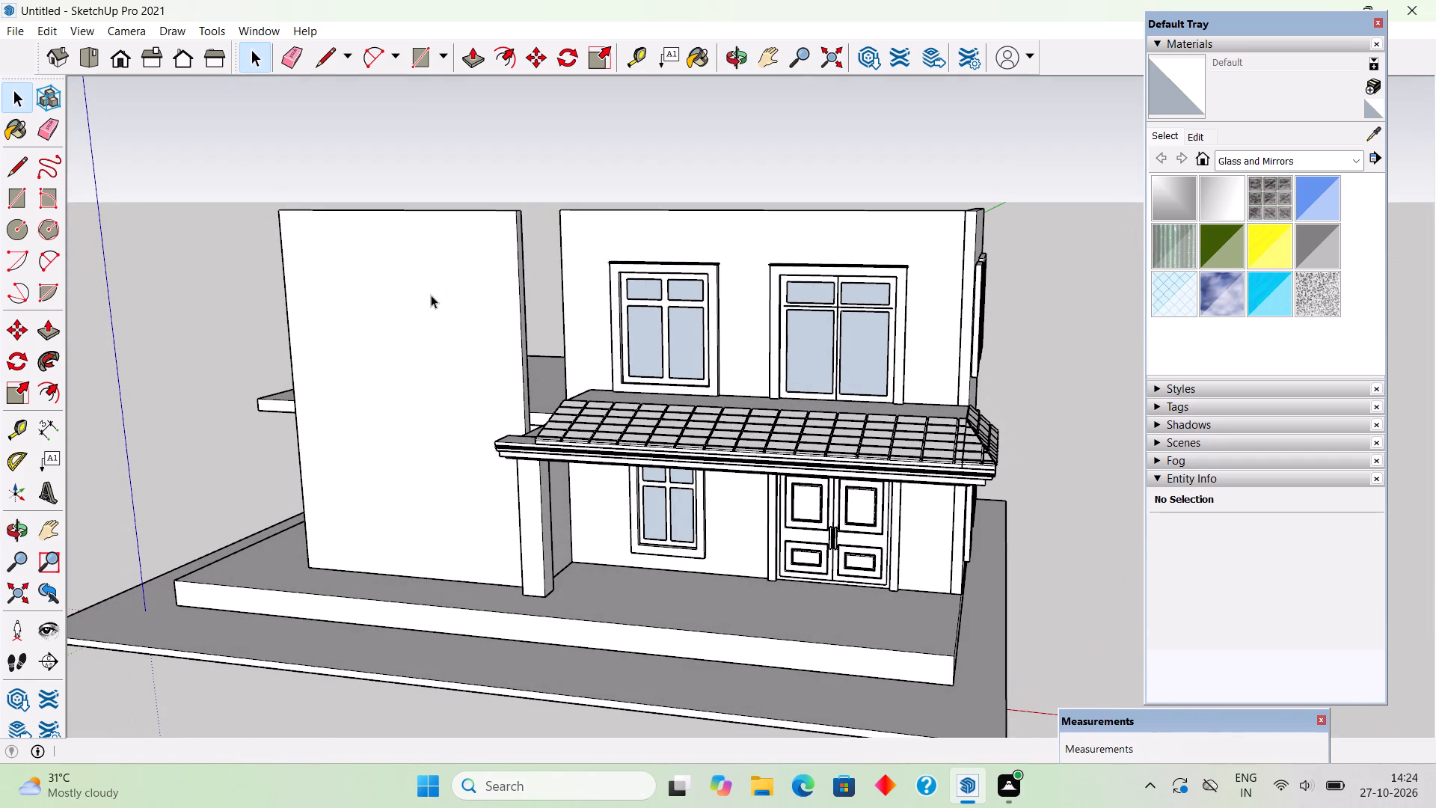
{"action": "middle_click_drag", "start_coordinate": [502, 360], "coordinate": [815, 467]}
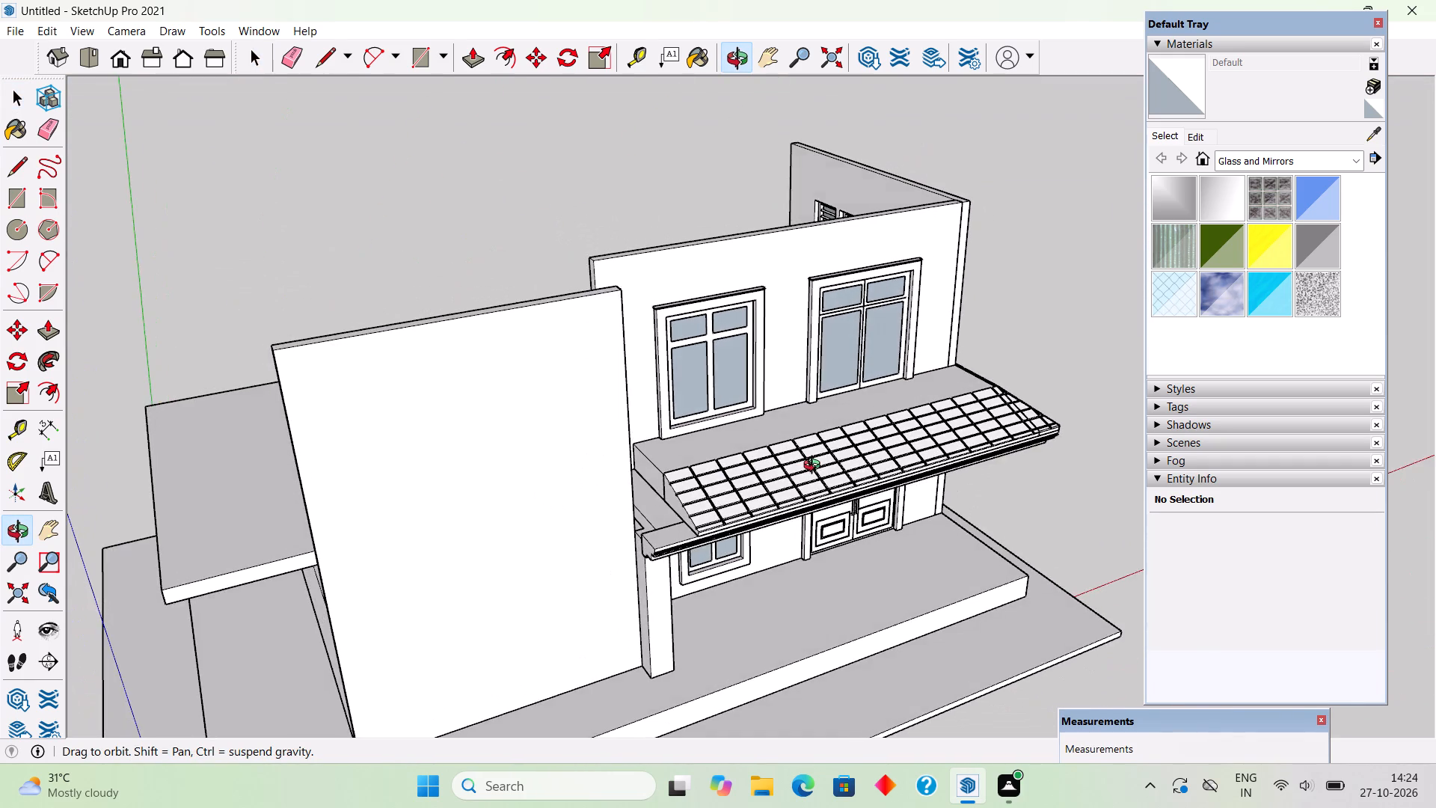
{"action": "middle_click_drag", "start_coordinate": [815, 467], "coordinate": [835, 479]}
{"action": "scroll", "coordinate": [718, 501], "scroll_direction": "up", "scroll_amount": 5}
{"action": "triple_click", "coordinate": [683, 522]}
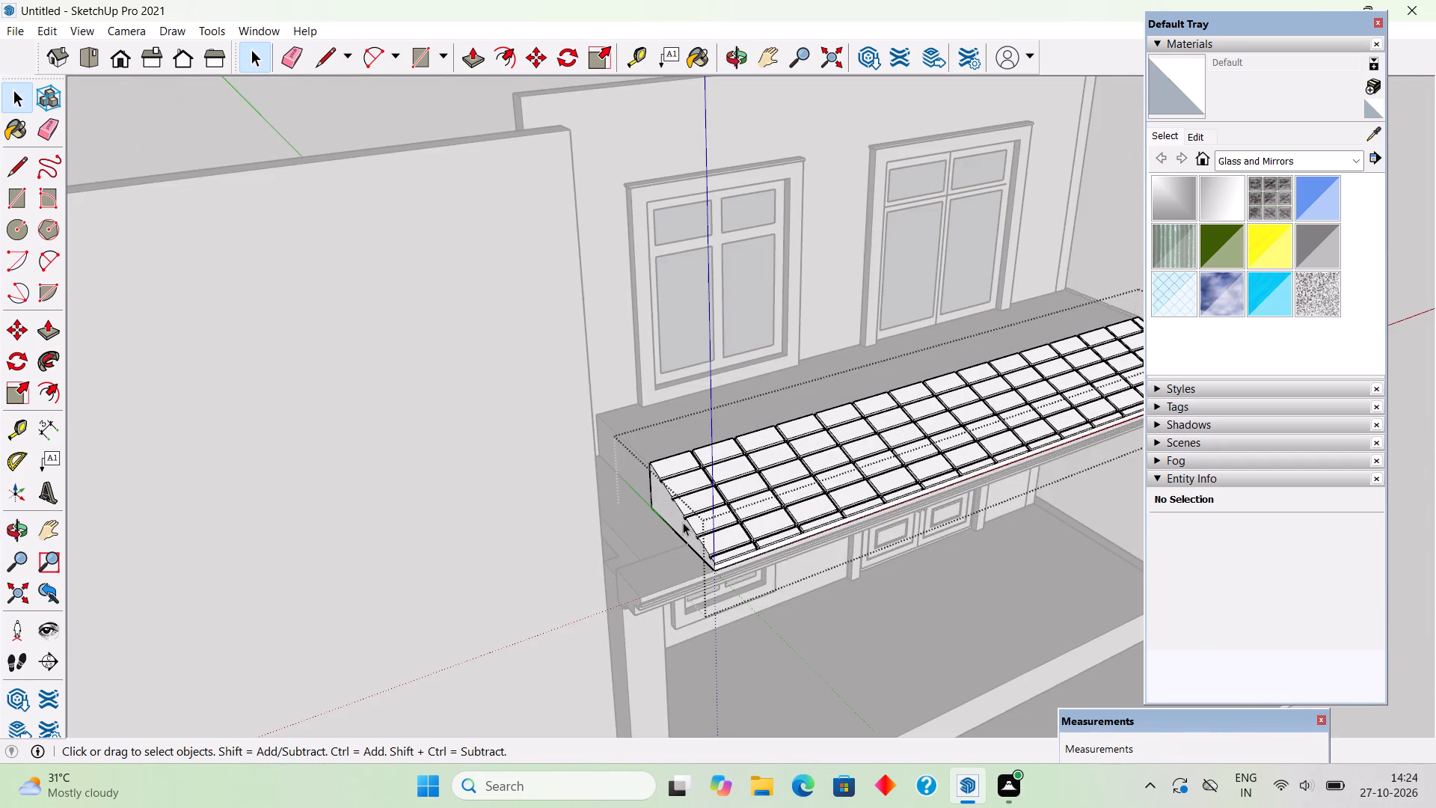
{"action": "scroll", "coordinate": [683, 522], "scroll_direction": "up", "scroll_amount": 8}
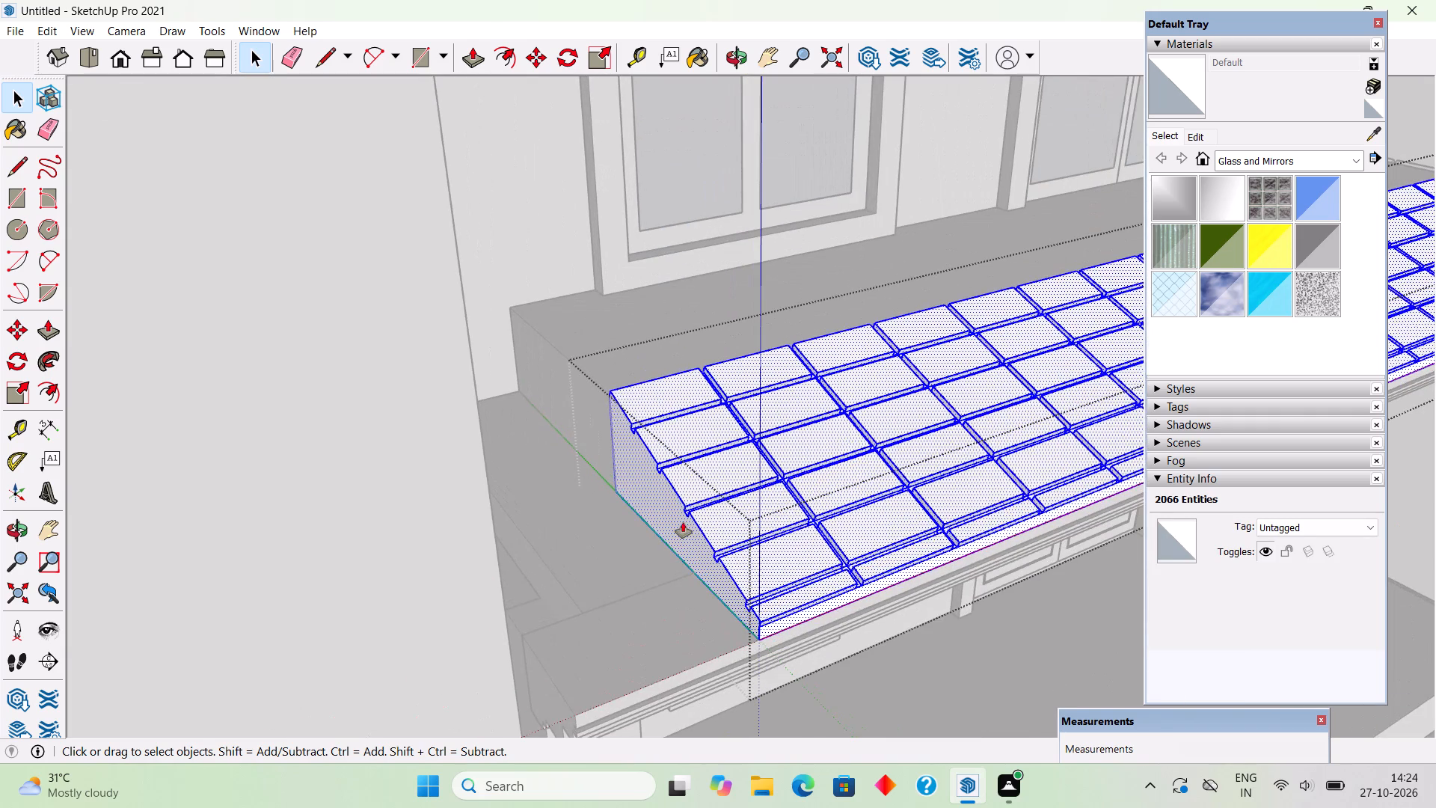
{"action": "key", "text": "p"}
{"action": "left_click", "coordinate": [683, 522]}
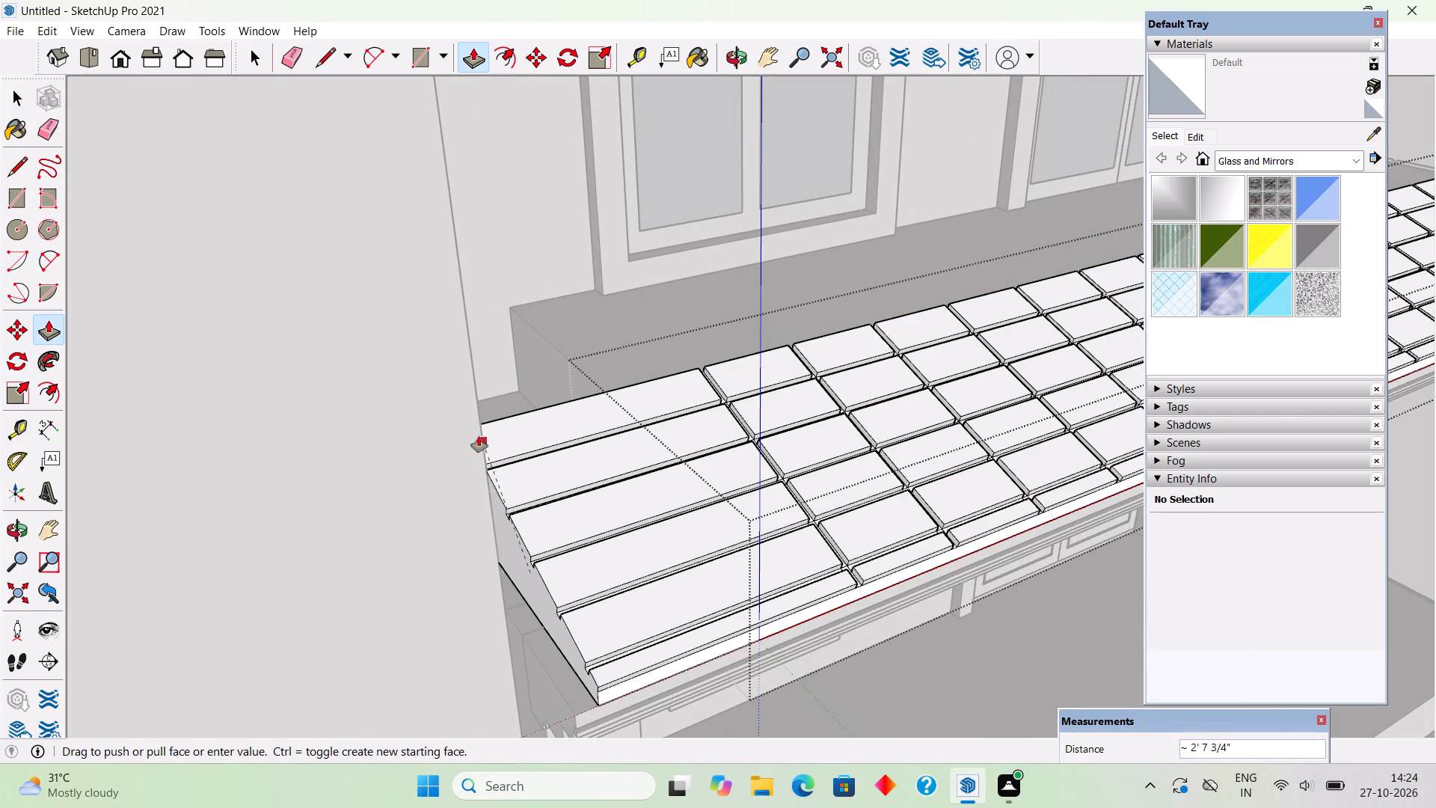
{"action": "left_click", "coordinate": [470, 408]}
{"action": "key", "text": "space"}
{"action": "scroll", "coordinate": [571, 472], "scroll_direction": "down", "scroll_amount": 4}
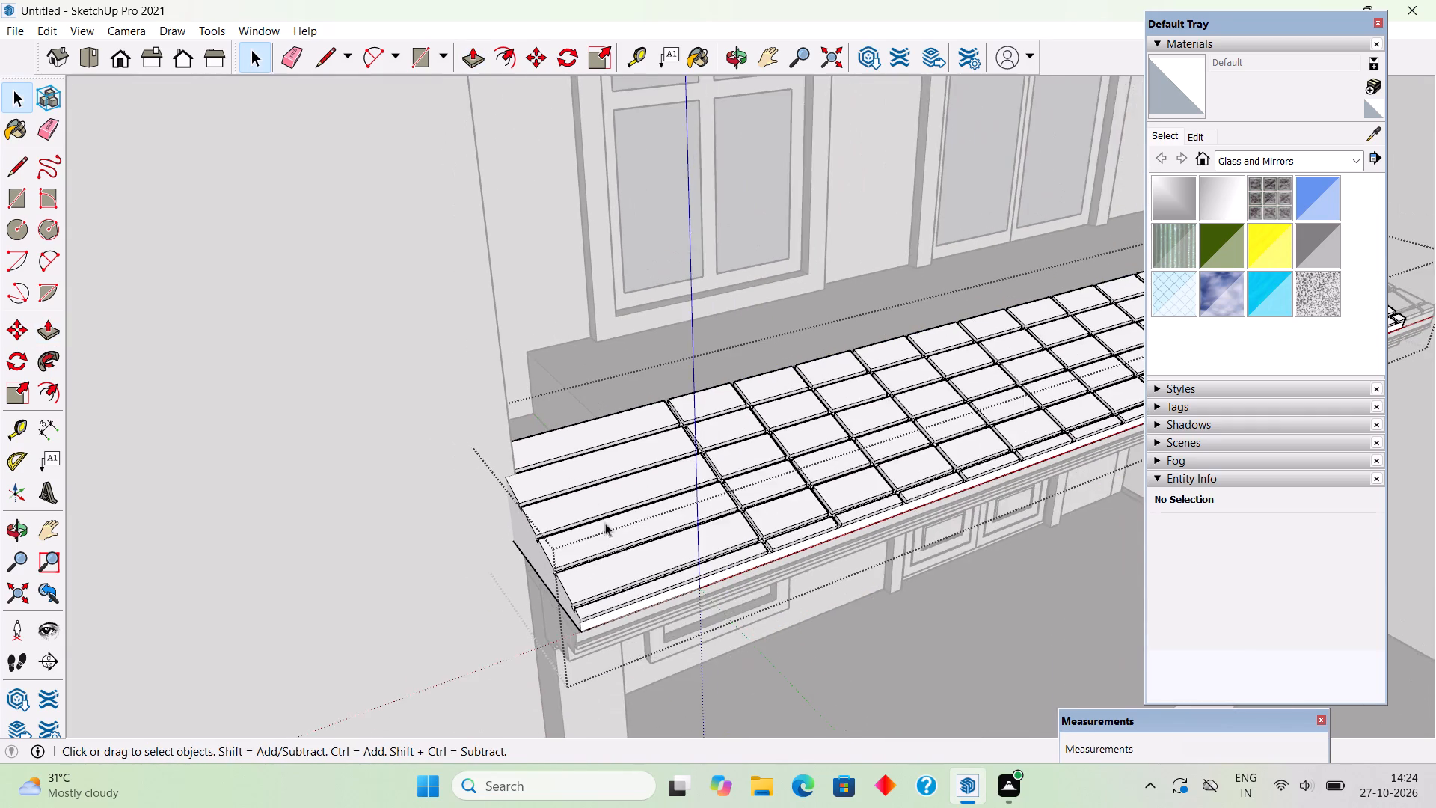
{"action": "middle_click_drag", "start_coordinate": [633, 557], "coordinate": [656, 379]}
{"action": "left_click", "coordinate": [581, 459]}
{"action": "middle_click_drag", "start_coordinate": [604, 472], "coordinate": [640, 498]}
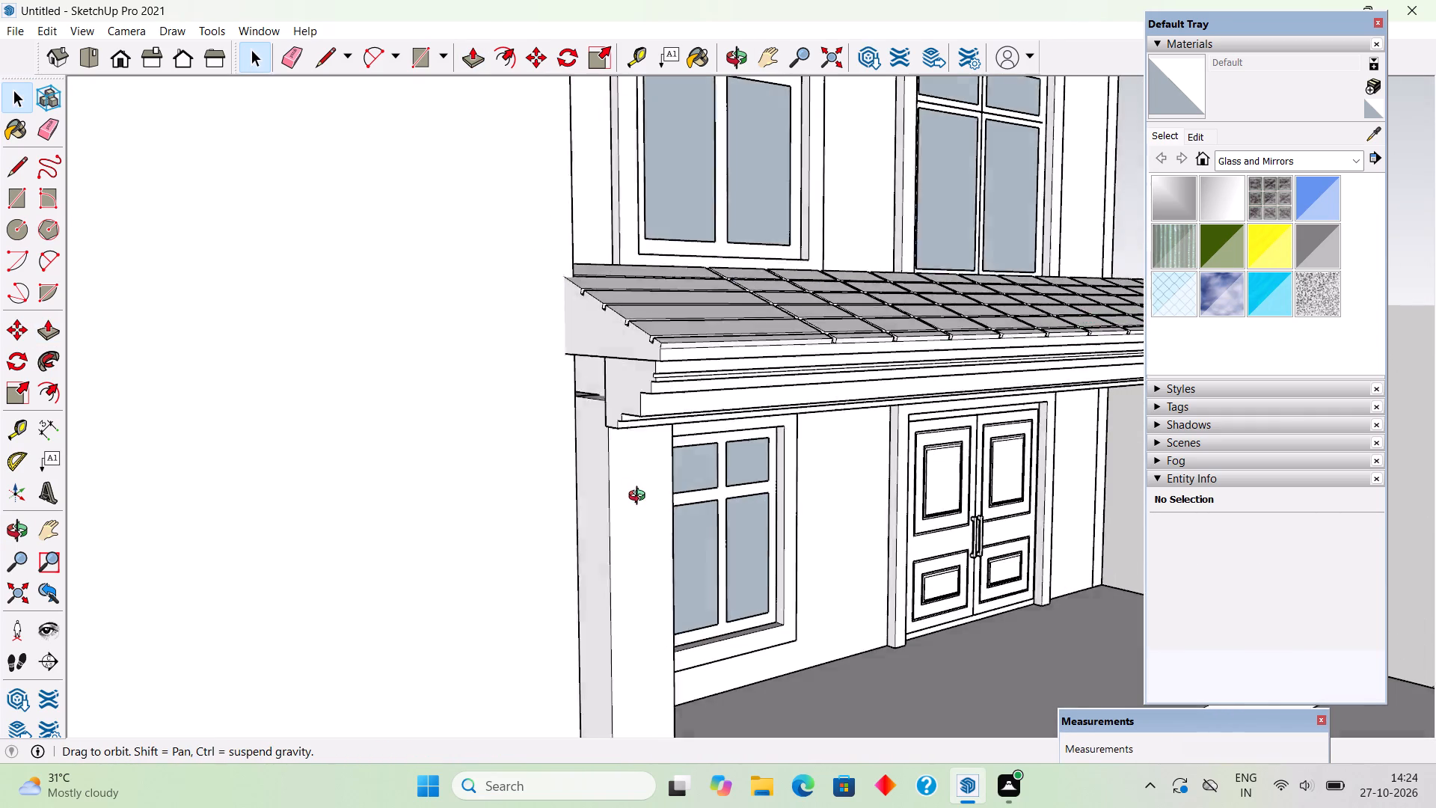
{"action": "middle_click_drag", "start_coordinate": [640, 498], "coordinate": [458, 661]}
Reopen the tiled roof group and place a guide 2' in from its extended end edge, plus a second guide 1.5" farther in.
{"action": "scroll", "coordinate": [344, 527], "scroll_direction": "up", "scroll_amount": 4}
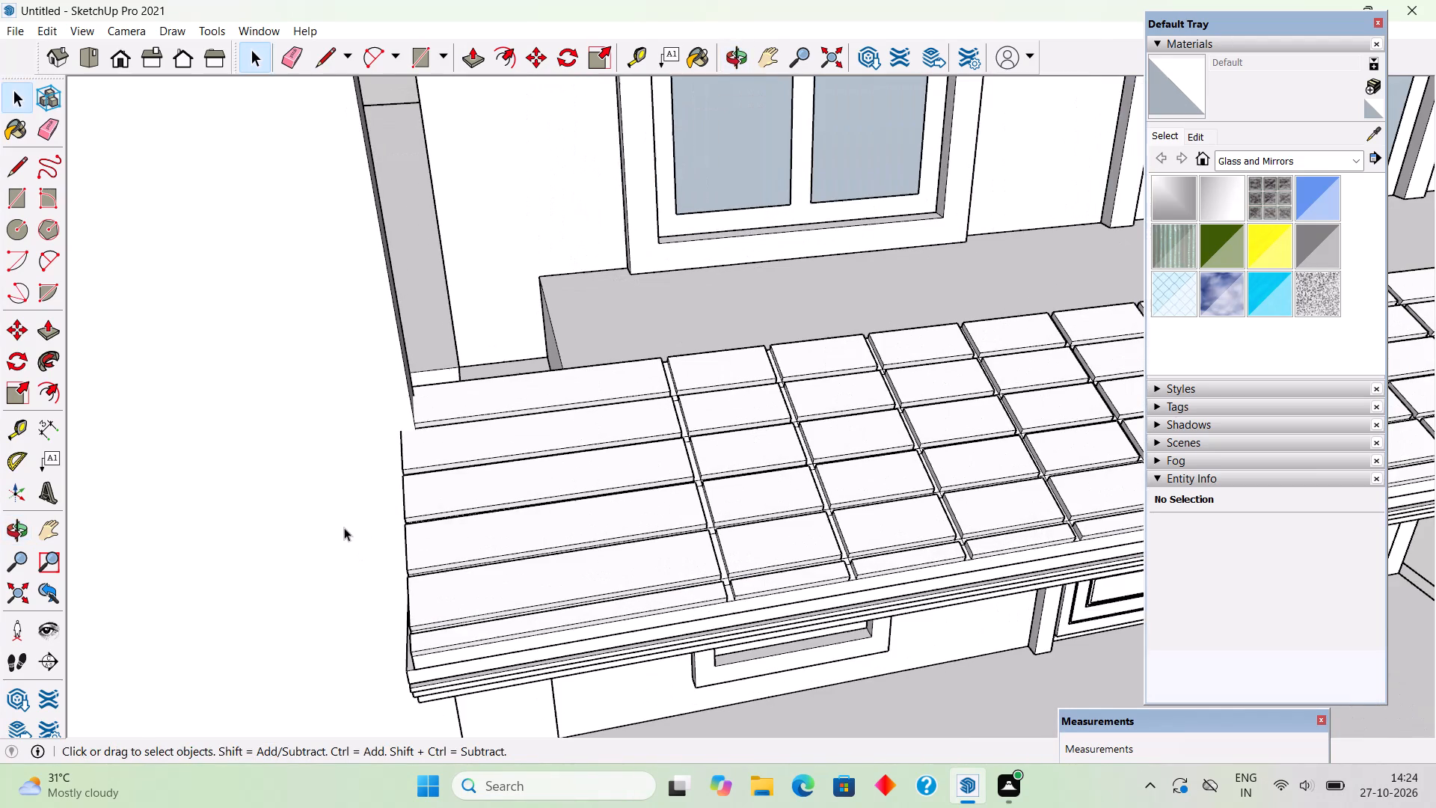
{"action": "middle_click_drag", "start_coordinate": [459, 616], "coordinate": [458, 633]}
{"action": "scroll", "coordinate": [458, 633], "scroll_direction": "up", "scroll_amount": 3}
{"action": "middle_click_drag", "start_coordinate": [506, 589], "coordinate": [514, 586]}
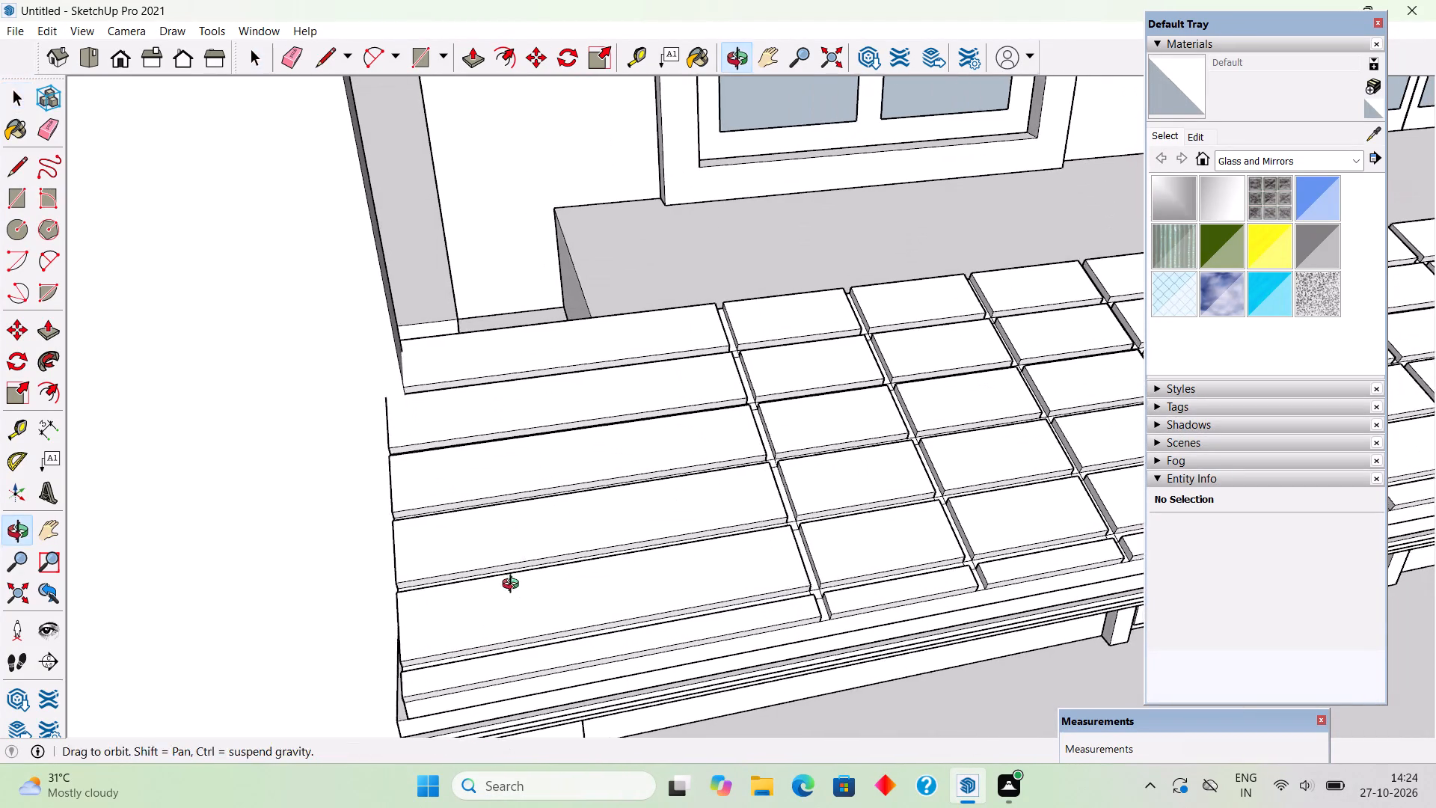
{"action": "middle_click_drag", "start_coordinate": [514, 586], "coordinate": [568, 577]}
{"action": "triple_click", "coordinate": [576, 561]}
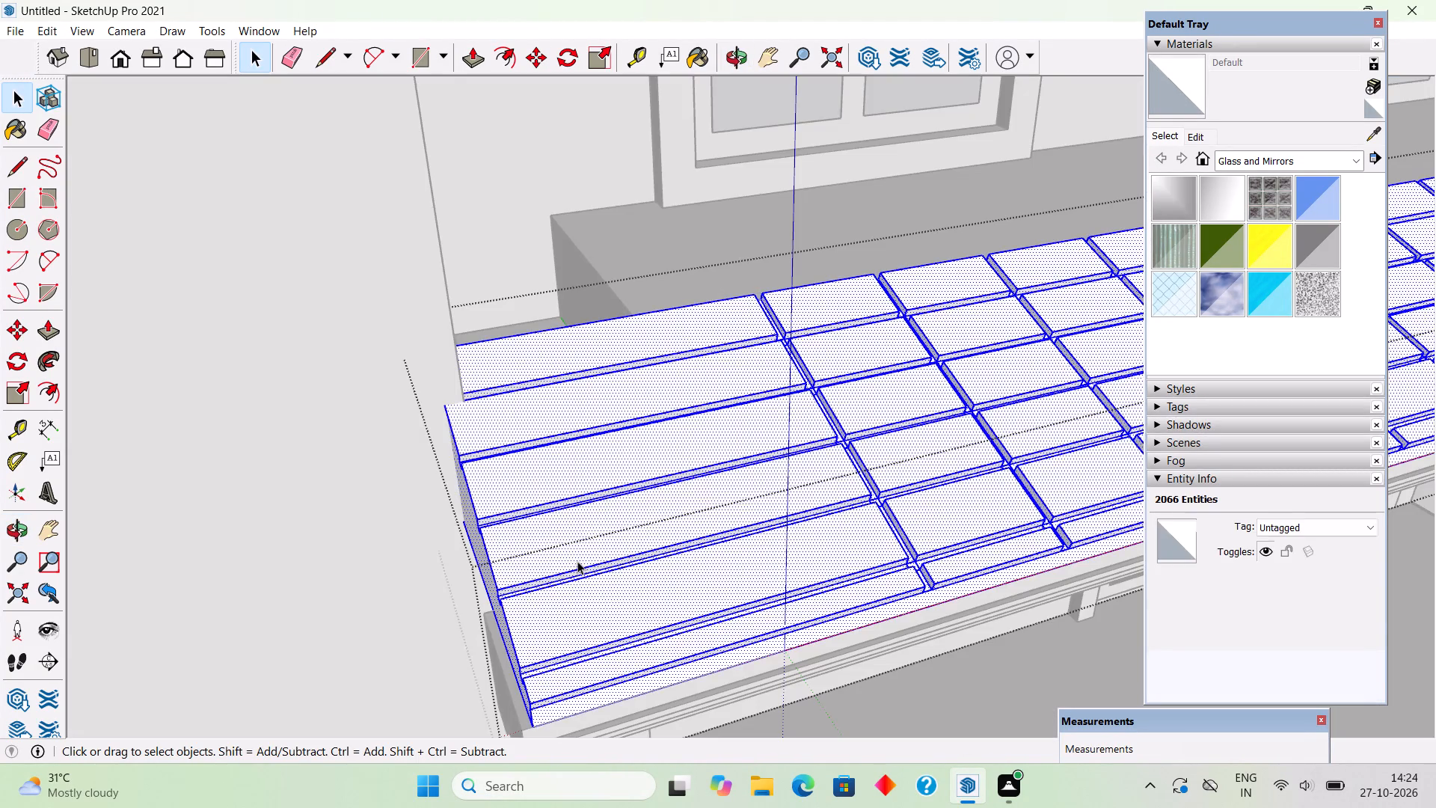
{"action": "key", "text": "t"}
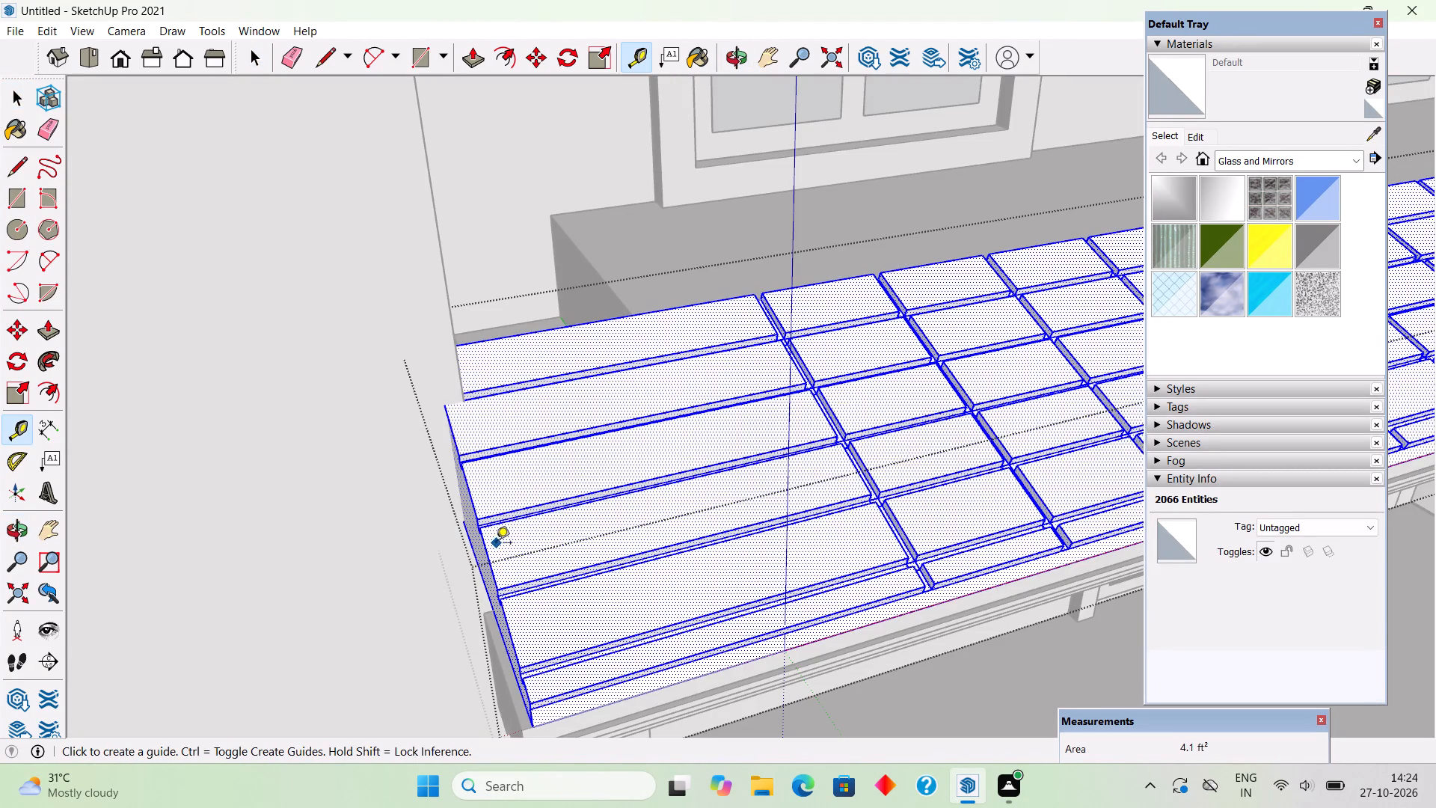
{"action": "left_click", "coordinate": [488, 549]}
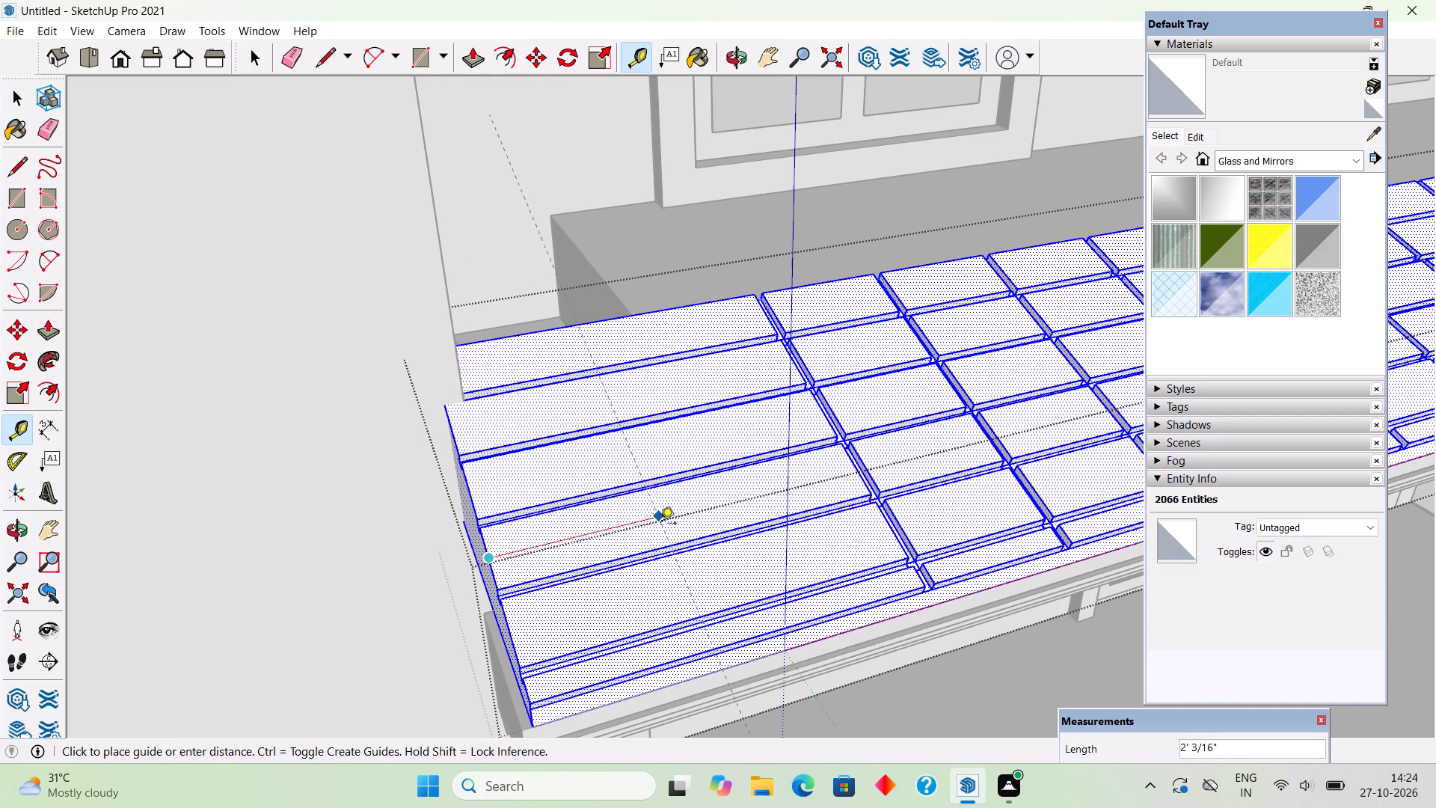
{"action": "type", "text": "2'"}
{"action": "key", "text": "Return"}
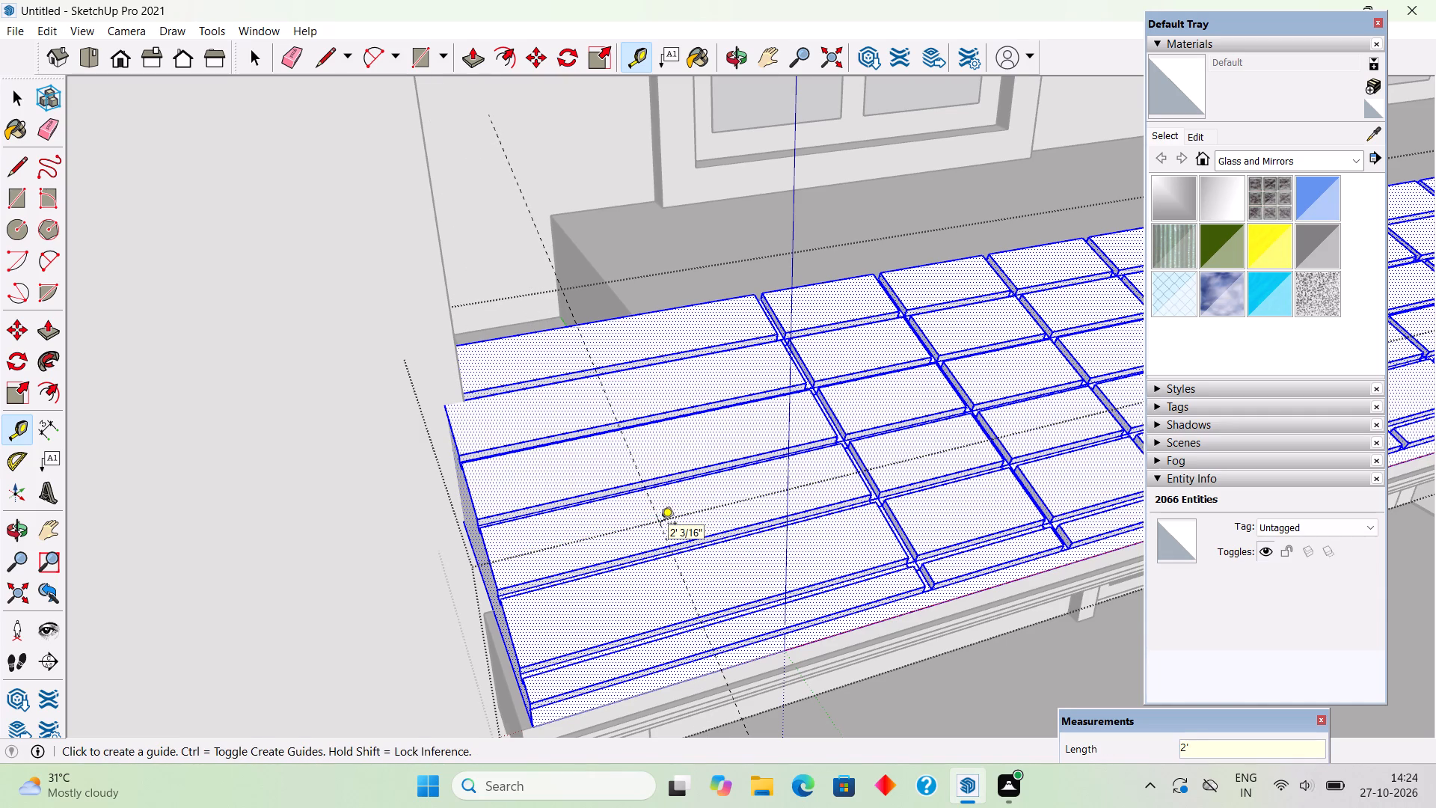
{"action": "left_click", "coordinate": [633, 462]}
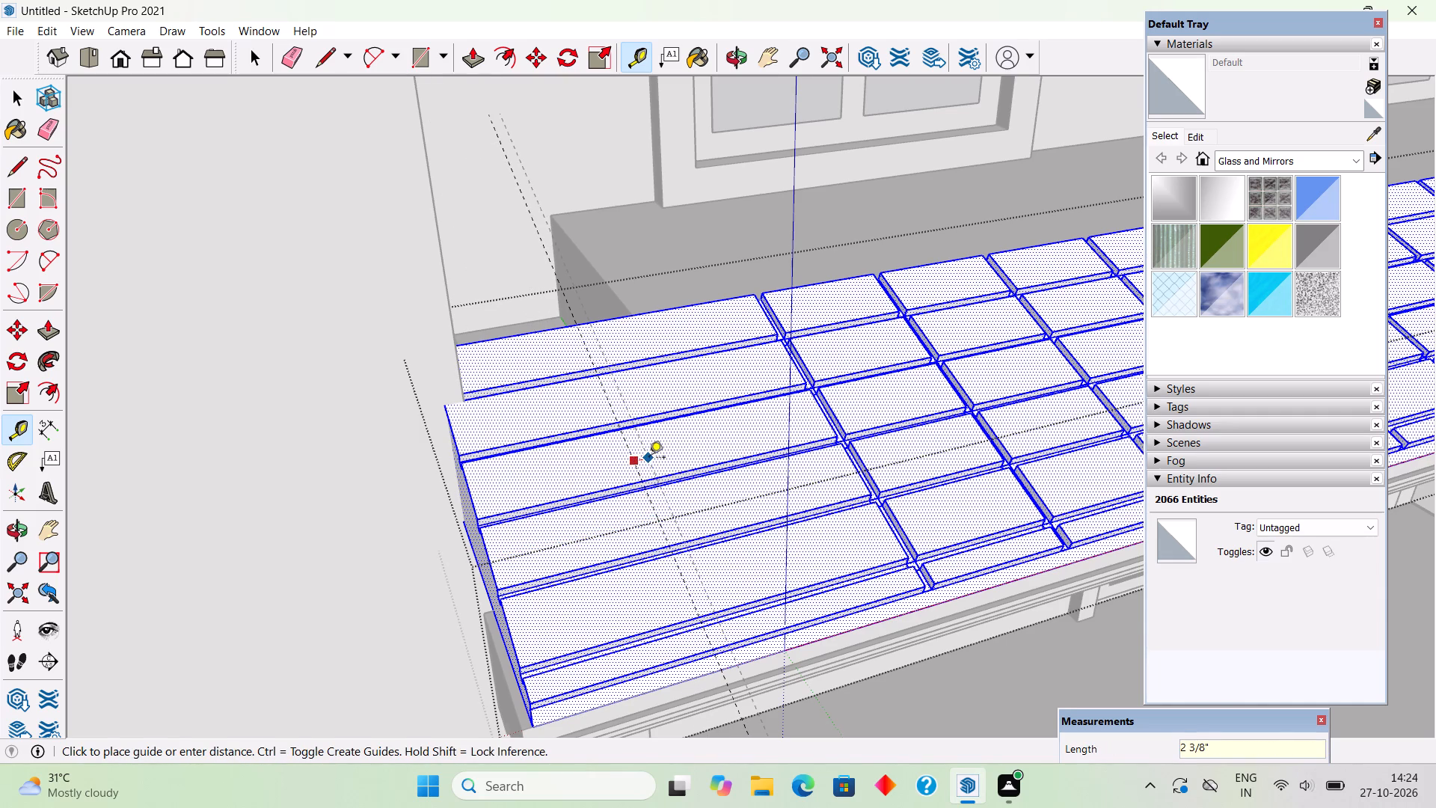
{"action": "type", "text": "1.5\""}
{"action": "key", "text": "Return"}
{"action": "key", "text": "space"}
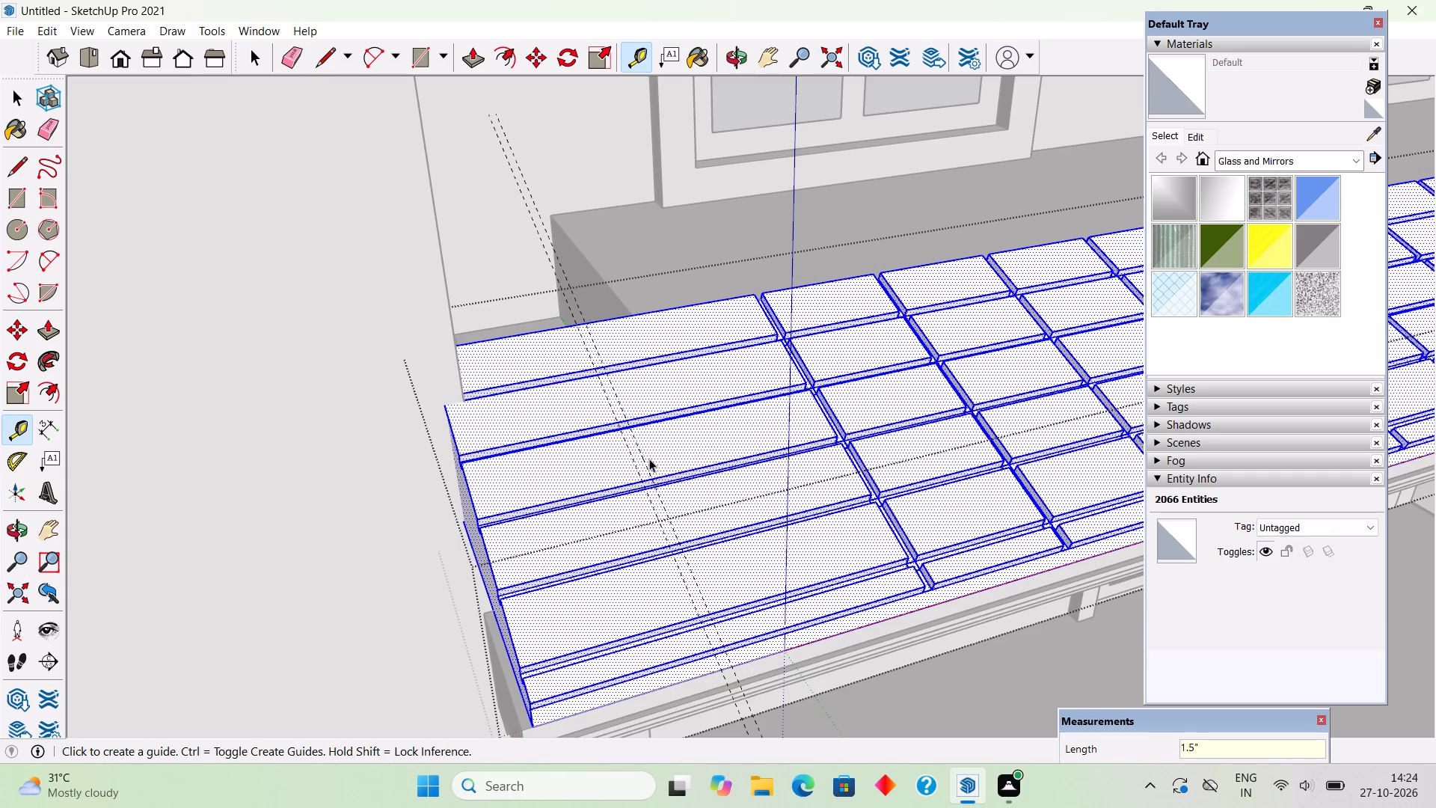
Select both guides on the extended roof strips and move them 7" along the roof toward the existing tiles.
{"action": "scroll", "coordinate": [678, 543], "scroll_direction": "up", "scroll_amount": 6}
{"action": "middle_click_drag", "start_coordinate": [627, 414], "coordinate": [494, 582]}
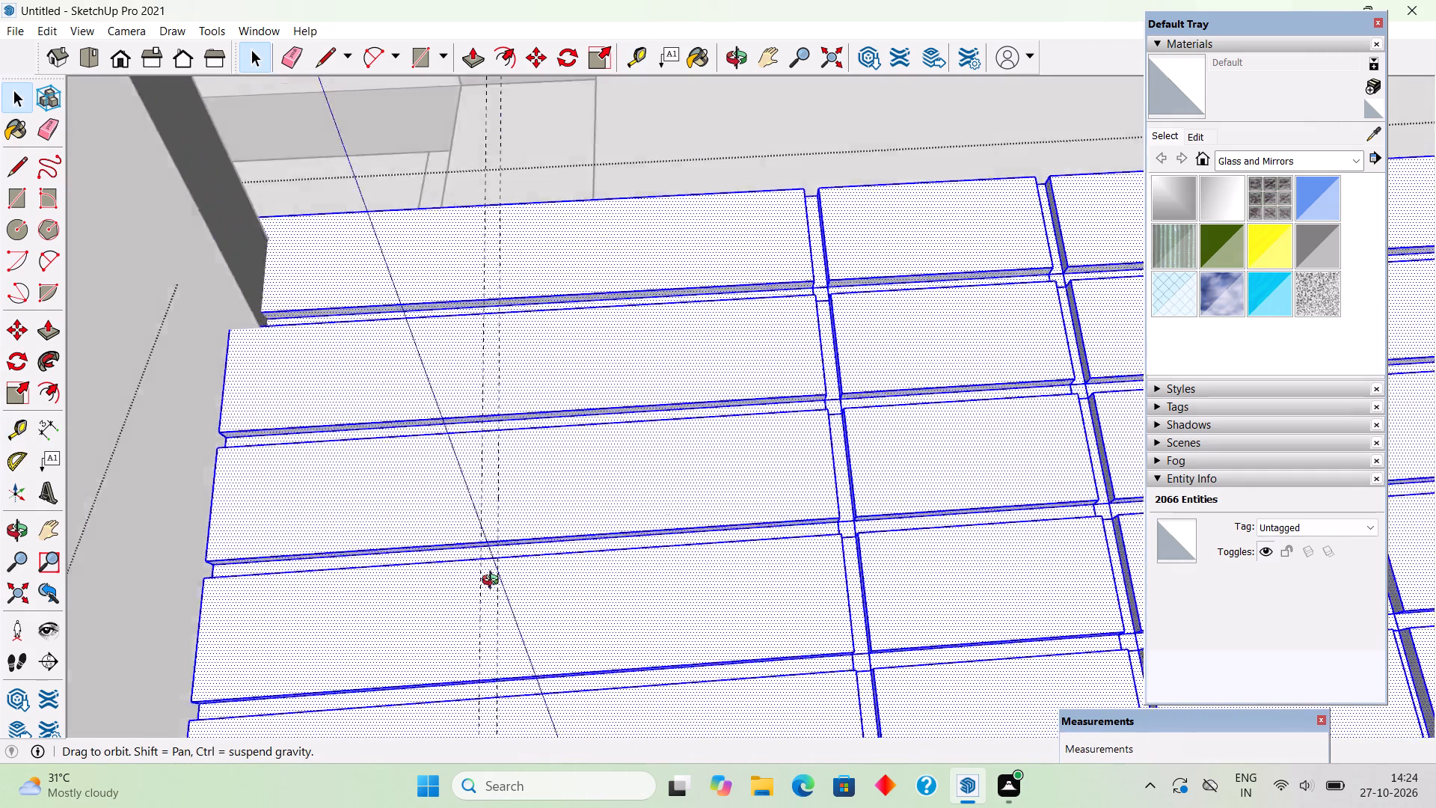
{"action": "middle_click_drag", "start_coordinate": [494, 582], "coordinate": [778, 599]}
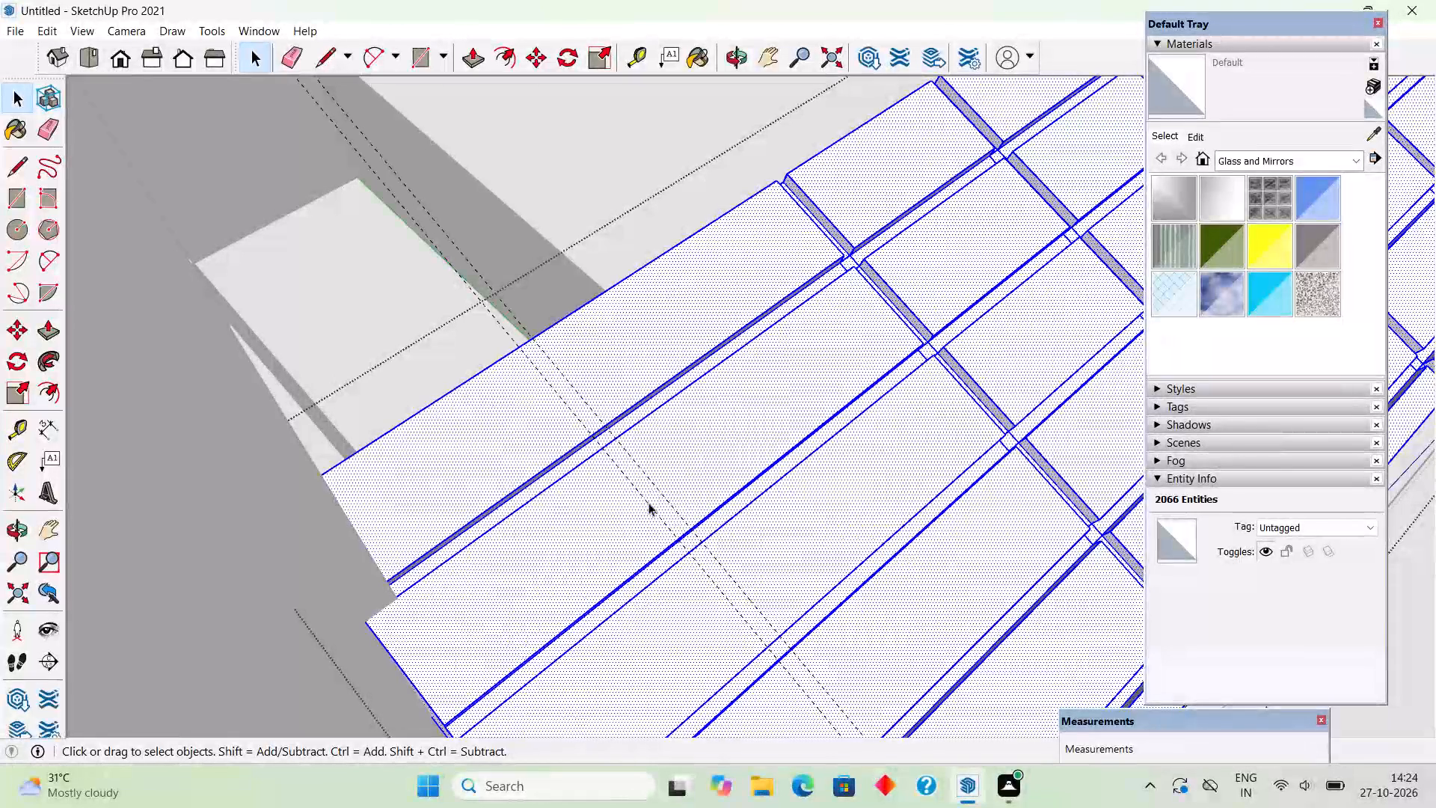
{"action": "left_click", "coordinate": [648, 503]}
{"action": "left_click", "coordinate": [666, 494], "text": "ctrl"}
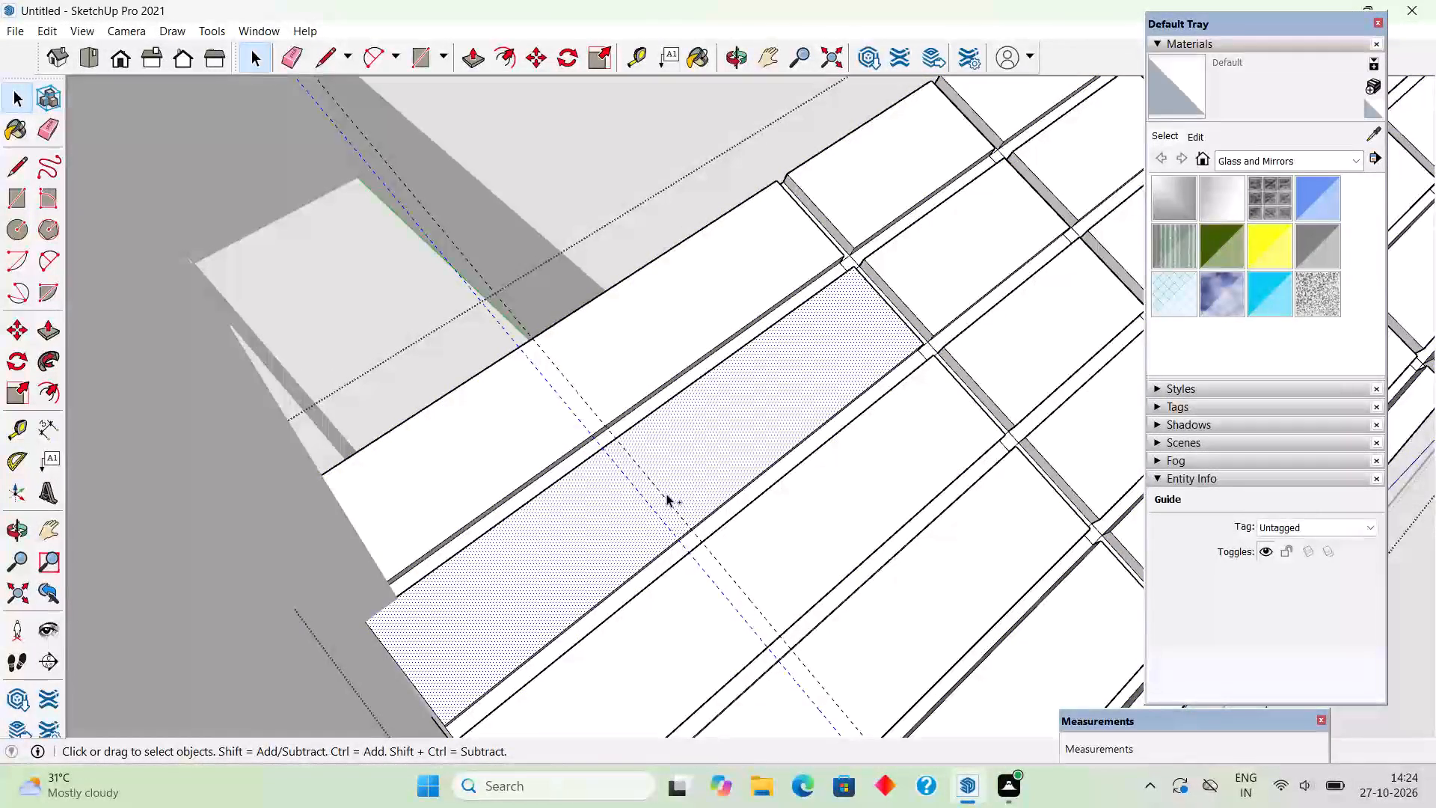
{"action": "left_click", "coordinate": [666, 499], "text": "ctrl"}
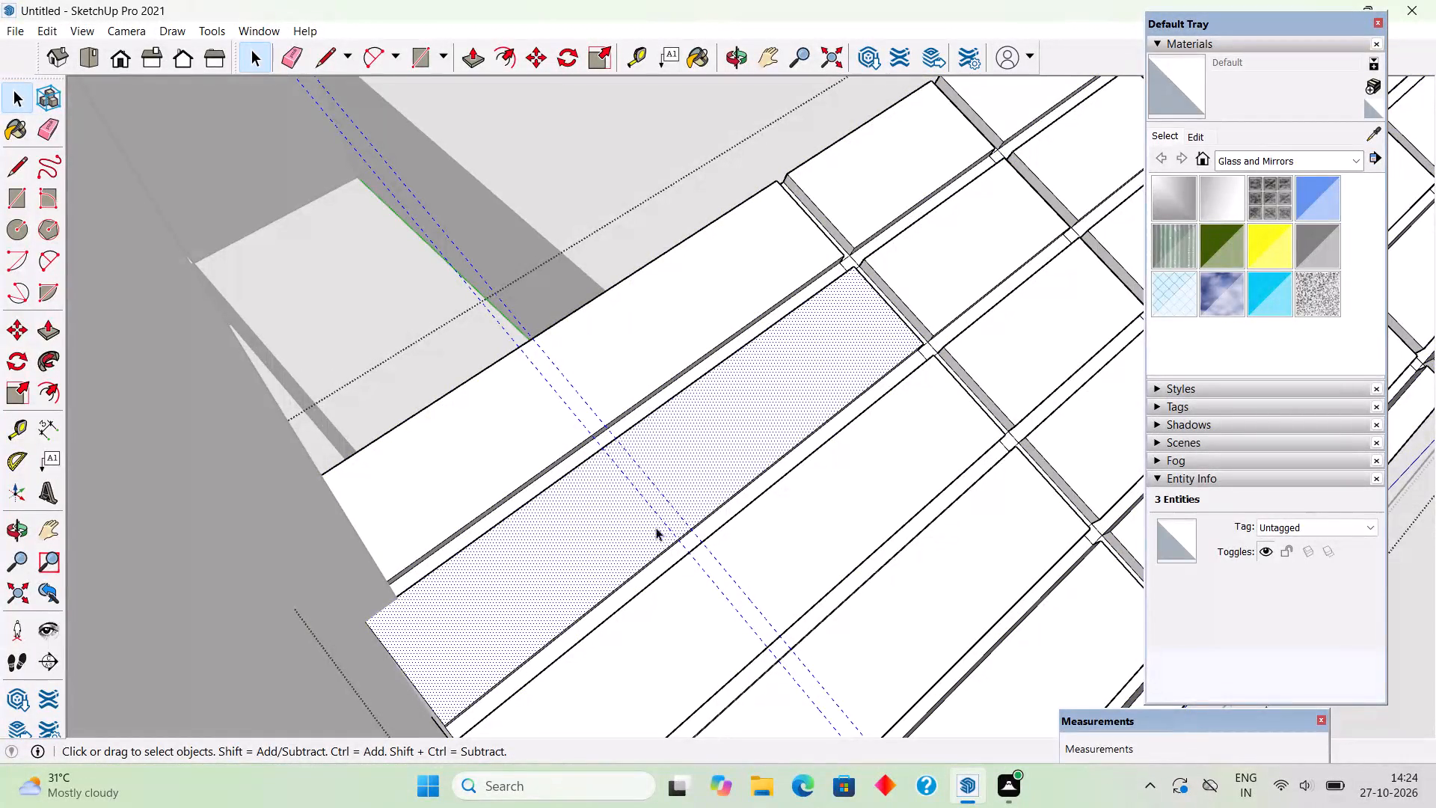
{"action": "left_click", "coordinate": [615, 556]}
{"action": "scroll", "coordinate": [615, 556], "scroll_direction": "down", "scroll_amount": 4}
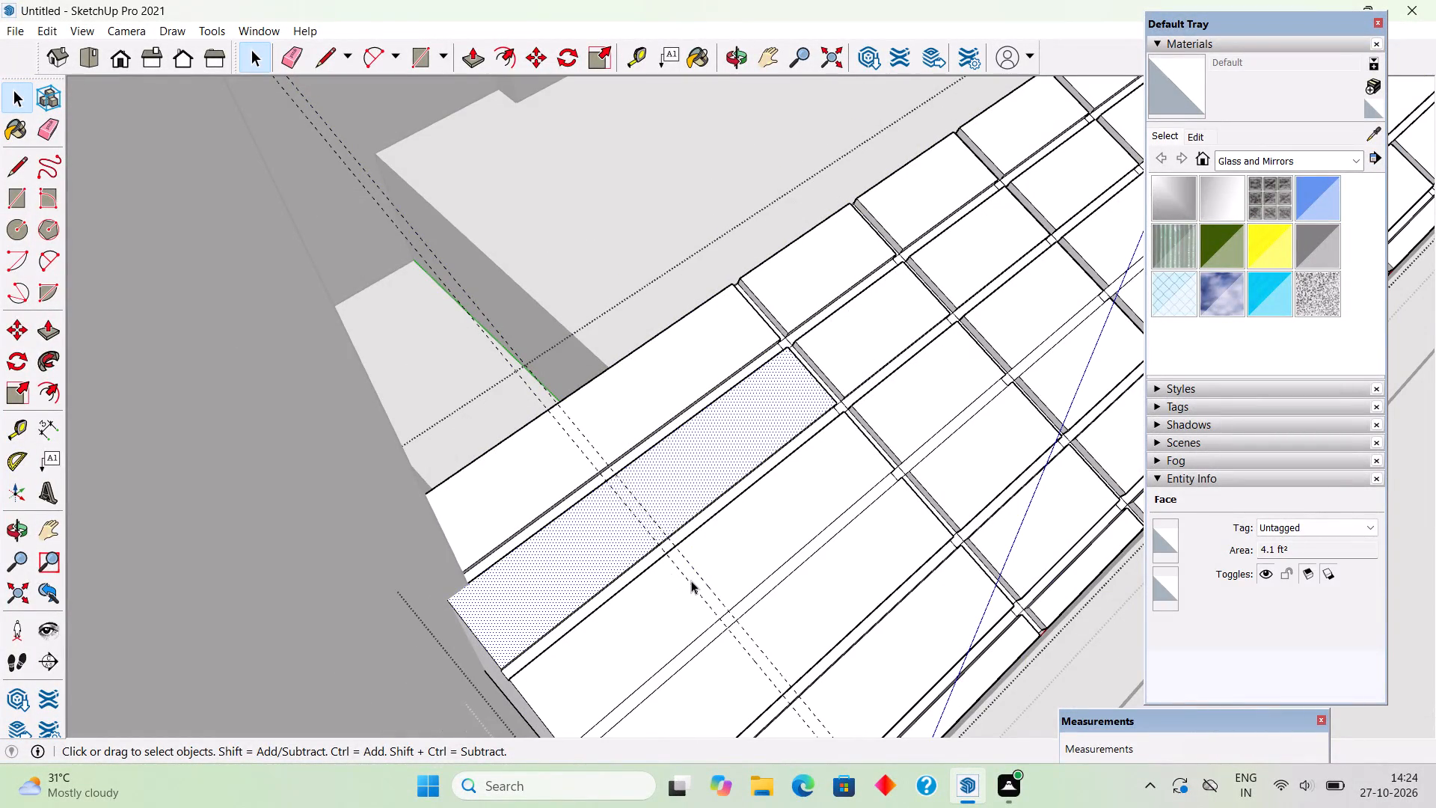
{"action": "left_click", "coordinate": [692, 584]}
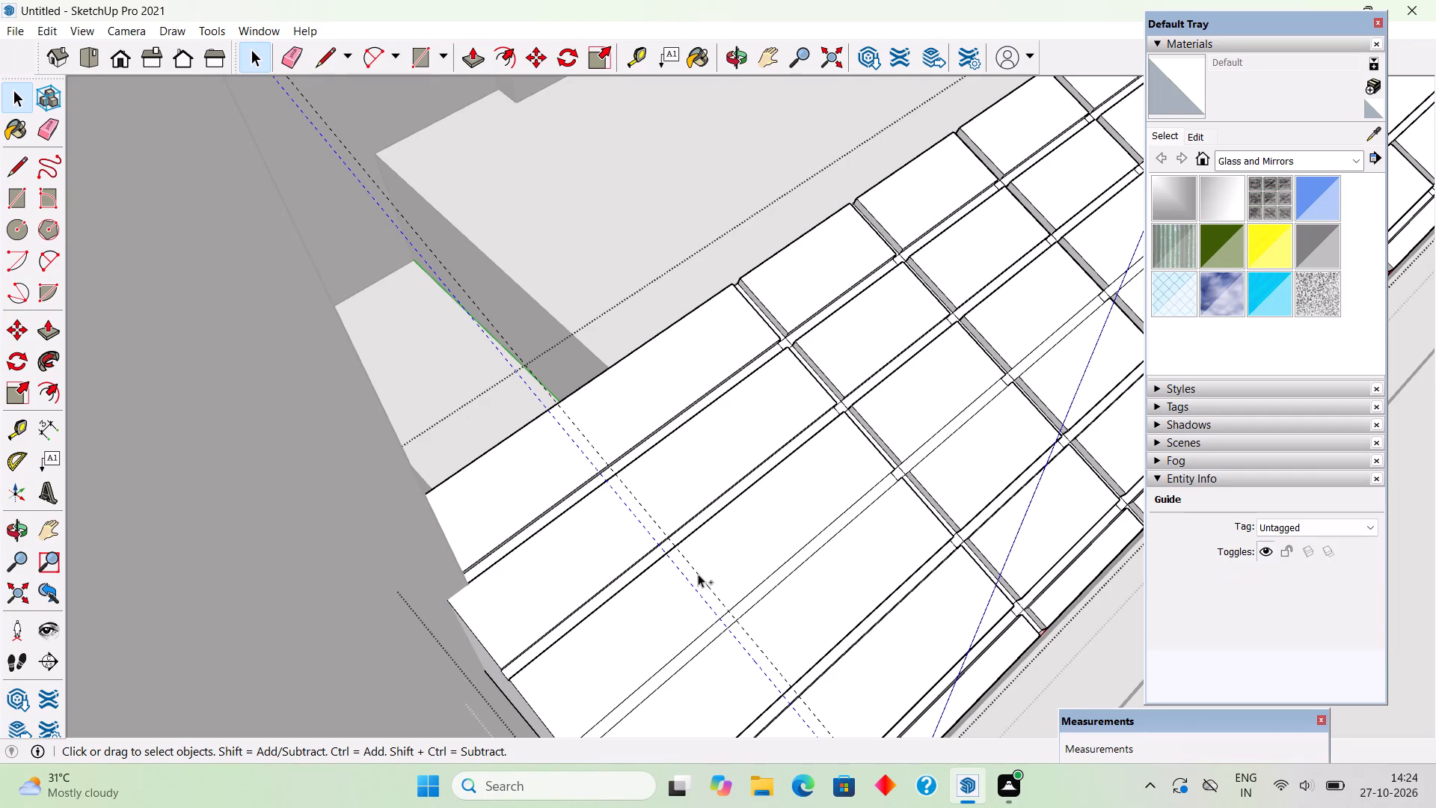
{"action": "left_click", "coordinate": [698, 574], "text": "ctrl"}
{"action": "key", "text": "m"}
{"action": "left_click", "coordinate": [698, 574]}
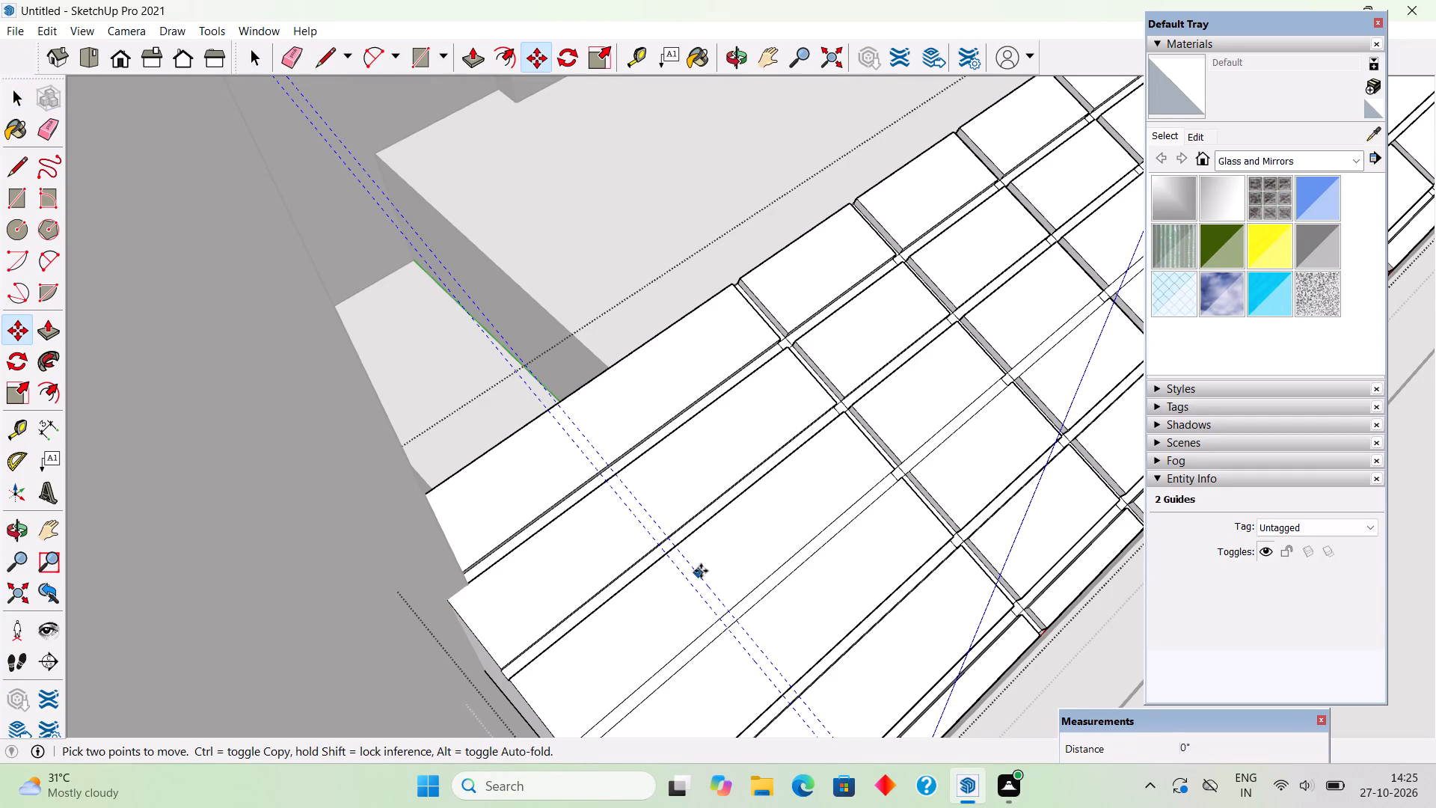
{"action": "left_click", "coordinate": [745, 539]}
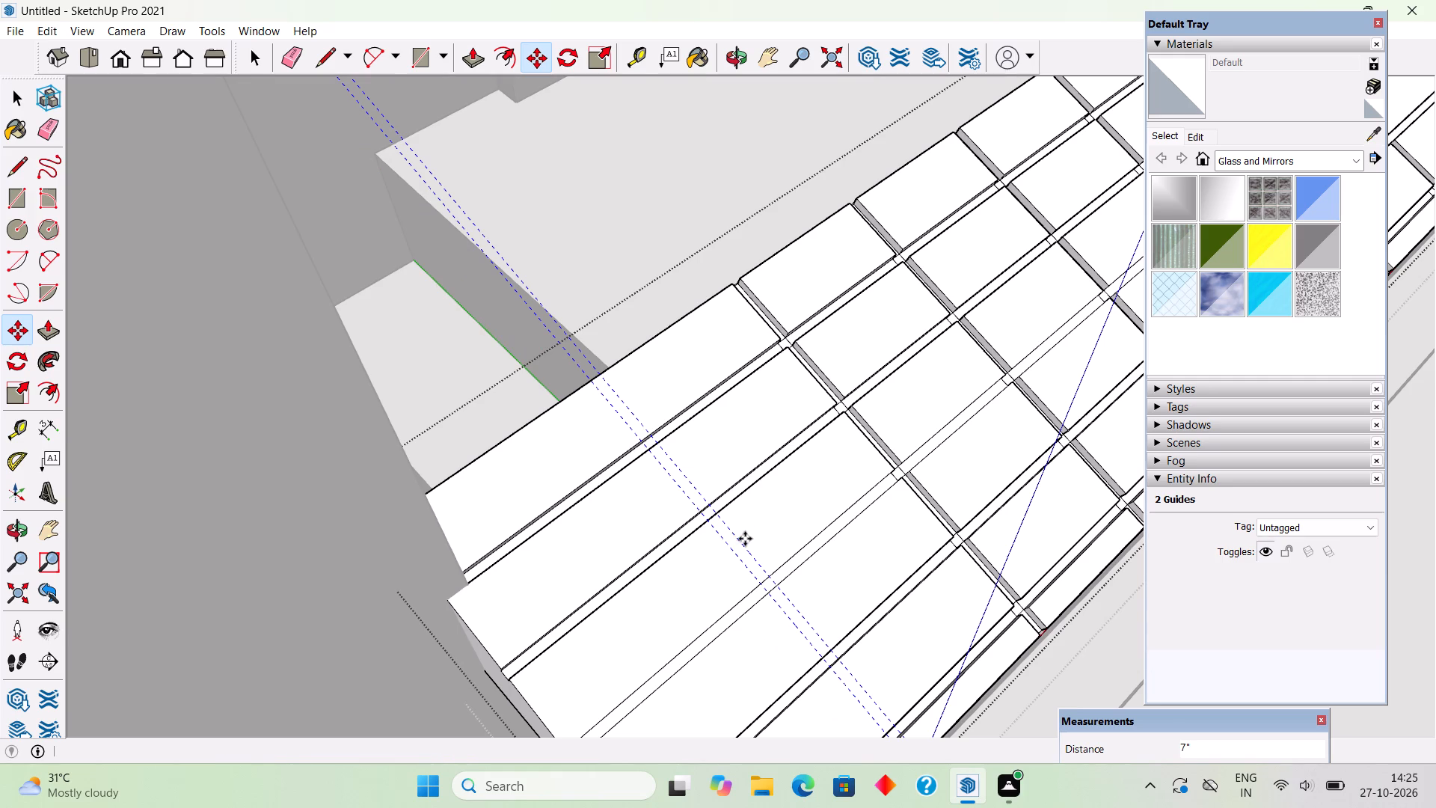
Copy the pair of guides about 1' 11 5/16" toward the roof's extended end.
{"action": "left_click", "coordinate": [742, 563]}
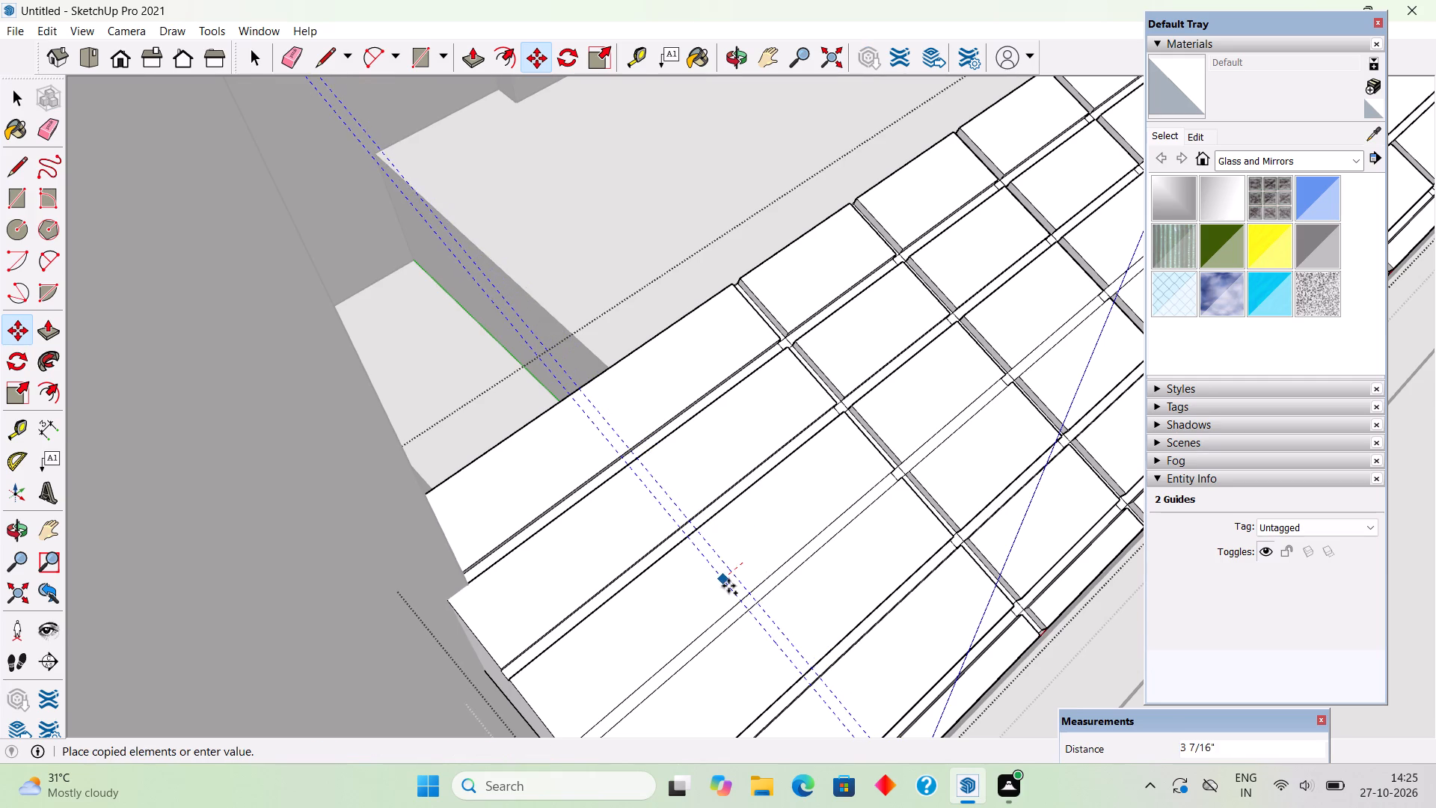
{"action": "left_click", "coordinate": [596, 680]}
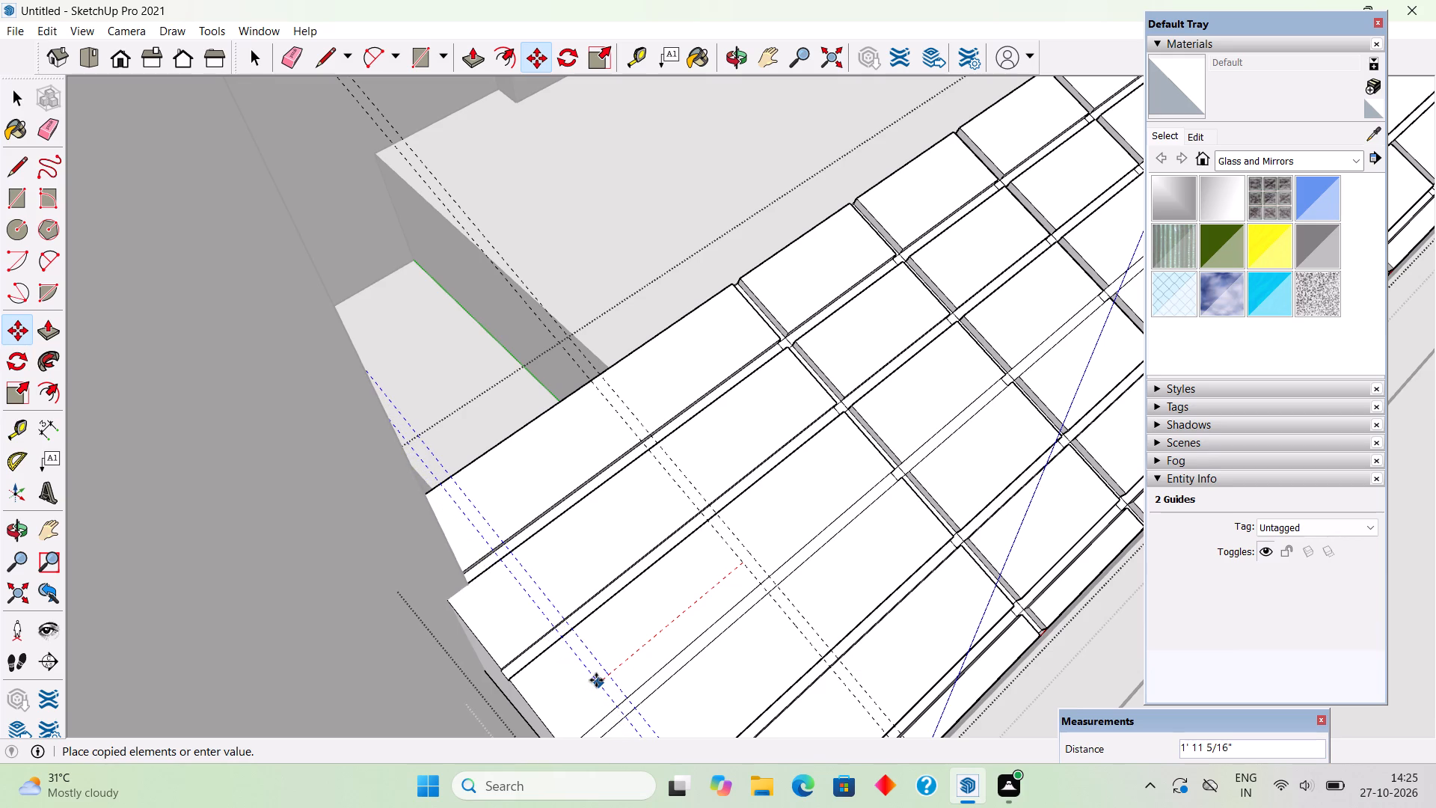
{"action": "key", "text": "space"}
Draw a 1 1/2" by 10 1/2" rectangle between the outer pair of guides across the topmost tile strip.
{"action": "scroll", "coordinate": [518, 421], "scroll_direction": "down", "scroll_amount": 4}
{"action": "scroll", "coordinate": [567, 581], "scroll_direction": "down", "scroll_amount": 4}
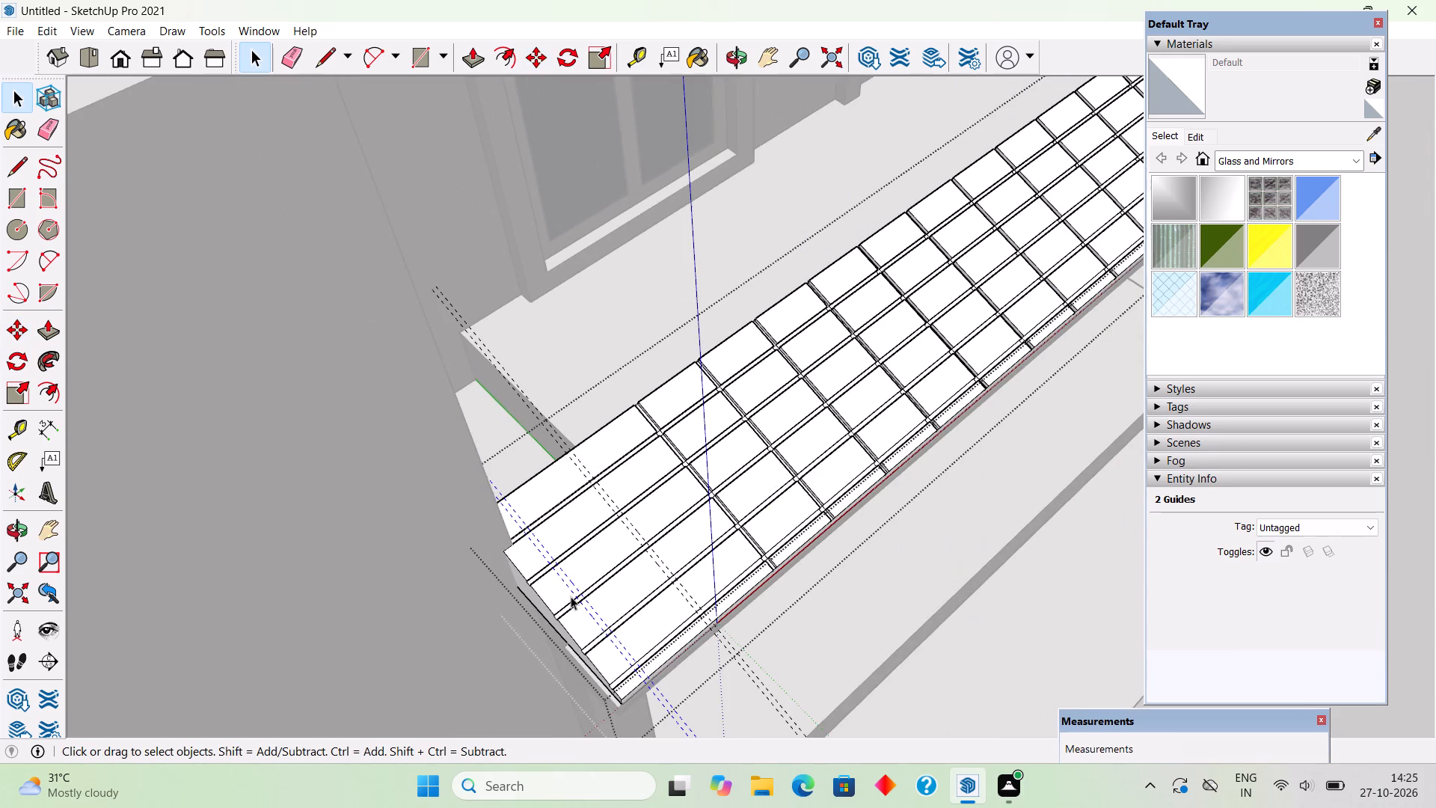
{"action": "scroll", "coordinate": [601, 705], "scroll_direction": "up", "scroll_amount": 6}
{"action": "scroll", "coordinate": [615, 645], "scroll_direction": "up", "scroll_amount": 3}
{"action": "middle_click_drag", "start_coordinate": [410, 379], "coordinate": [417, 454]}
{"action": "scroll", "coordinate": [396, 313], "scroll_direction": "up", "scroll_amount": 5}
{"action": "left_click", "coordinate": [408, 232]}
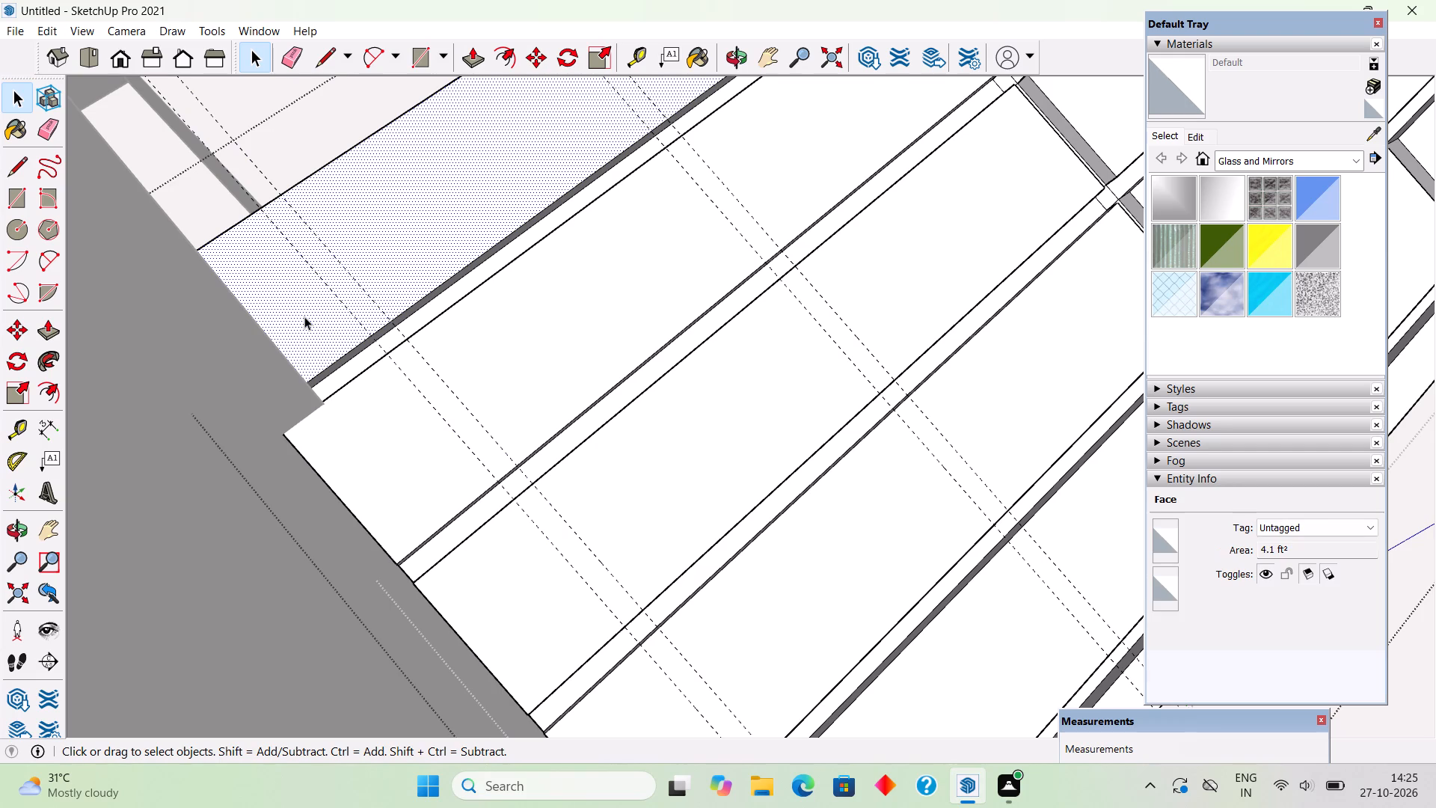
{"action": "key", "text": "r"}
{"action": "left_click", "coordinate": [284, 195]}
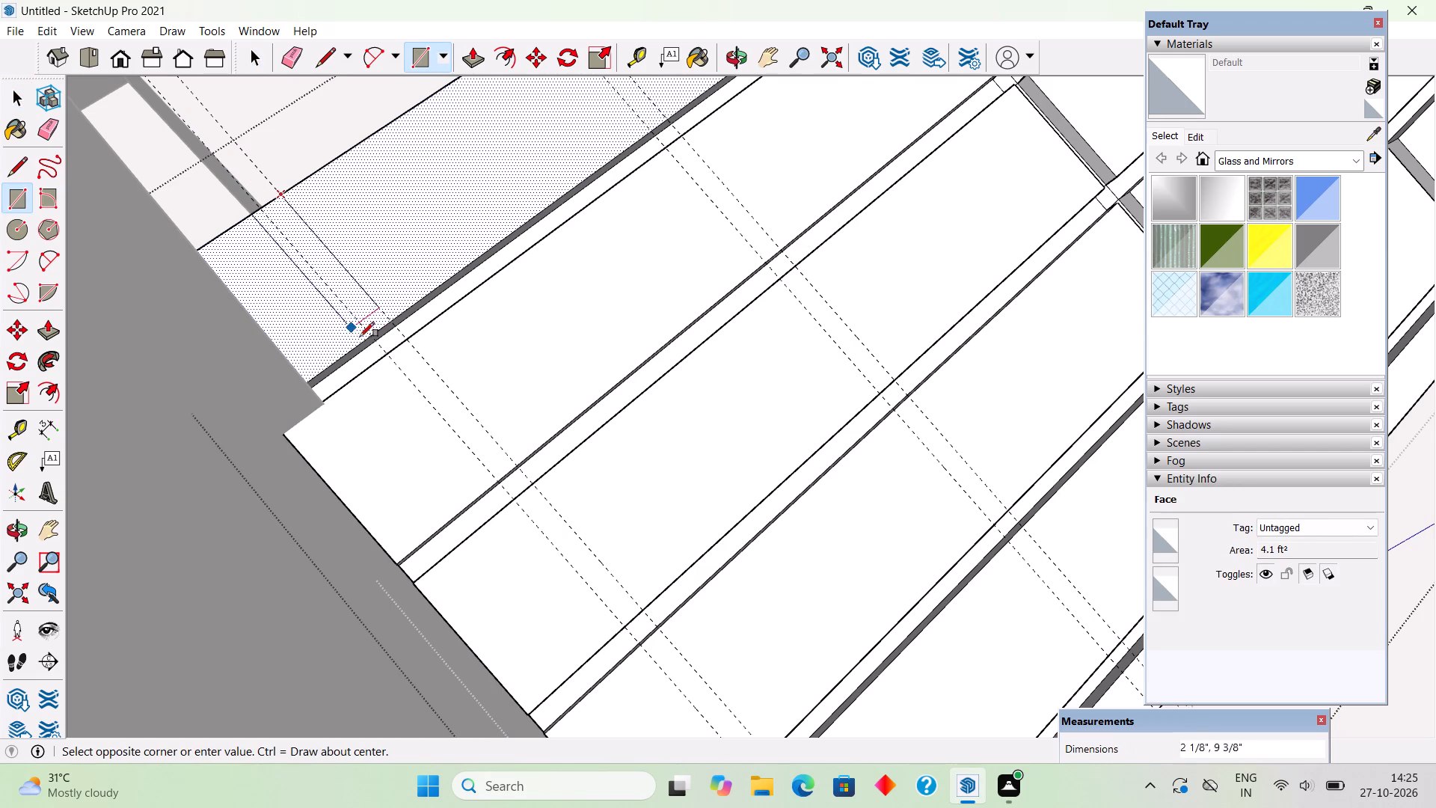
{"action": "left_click", "coordinate": [374, 333]}
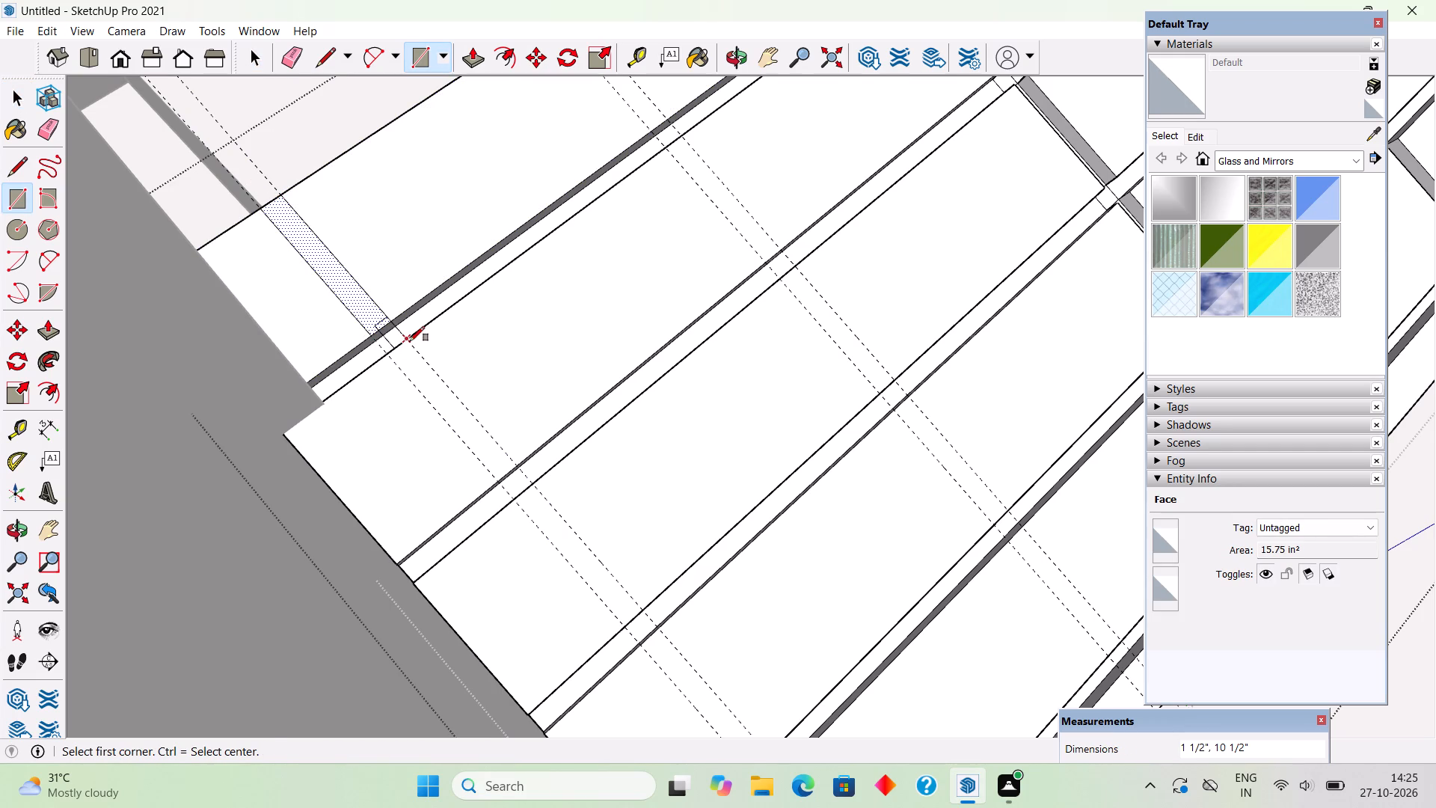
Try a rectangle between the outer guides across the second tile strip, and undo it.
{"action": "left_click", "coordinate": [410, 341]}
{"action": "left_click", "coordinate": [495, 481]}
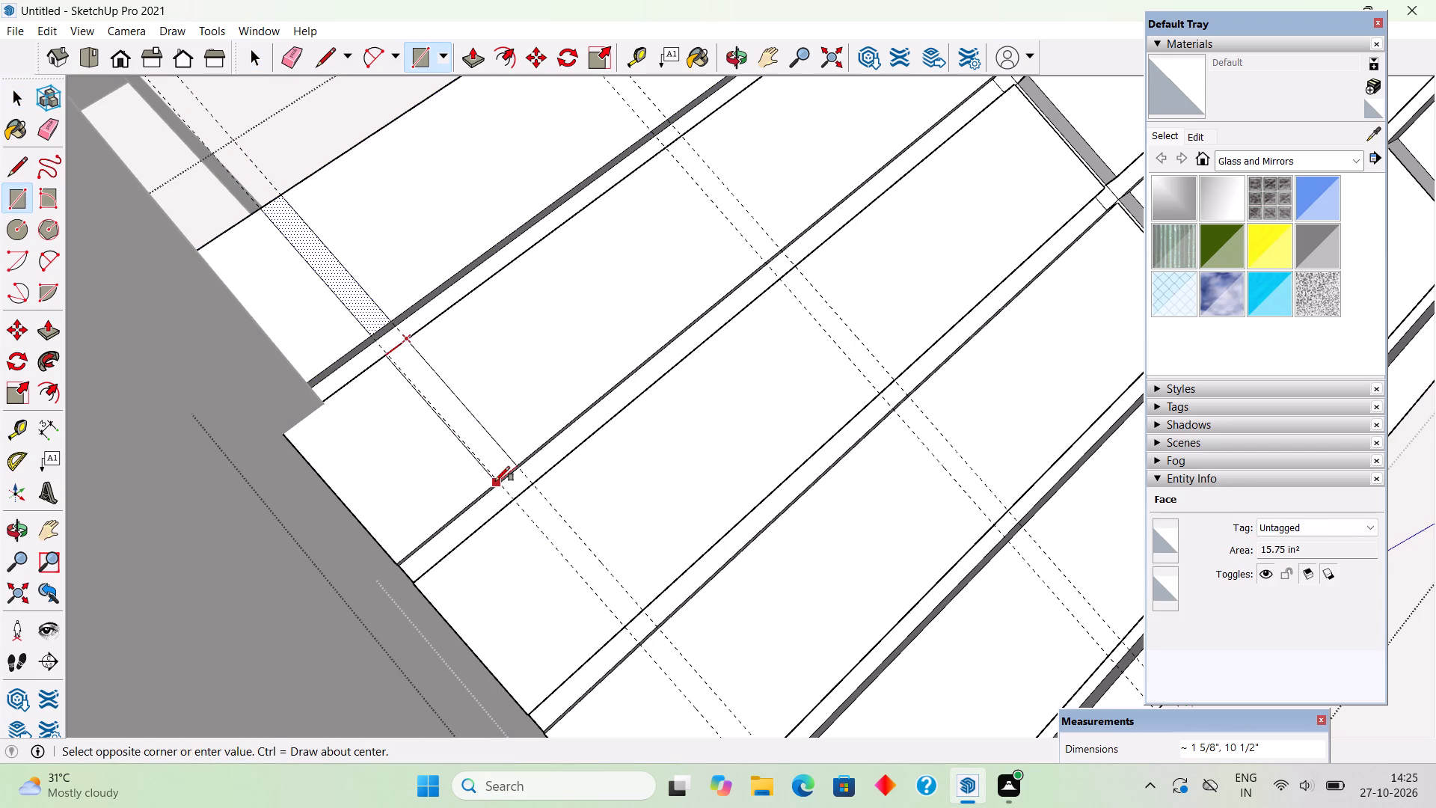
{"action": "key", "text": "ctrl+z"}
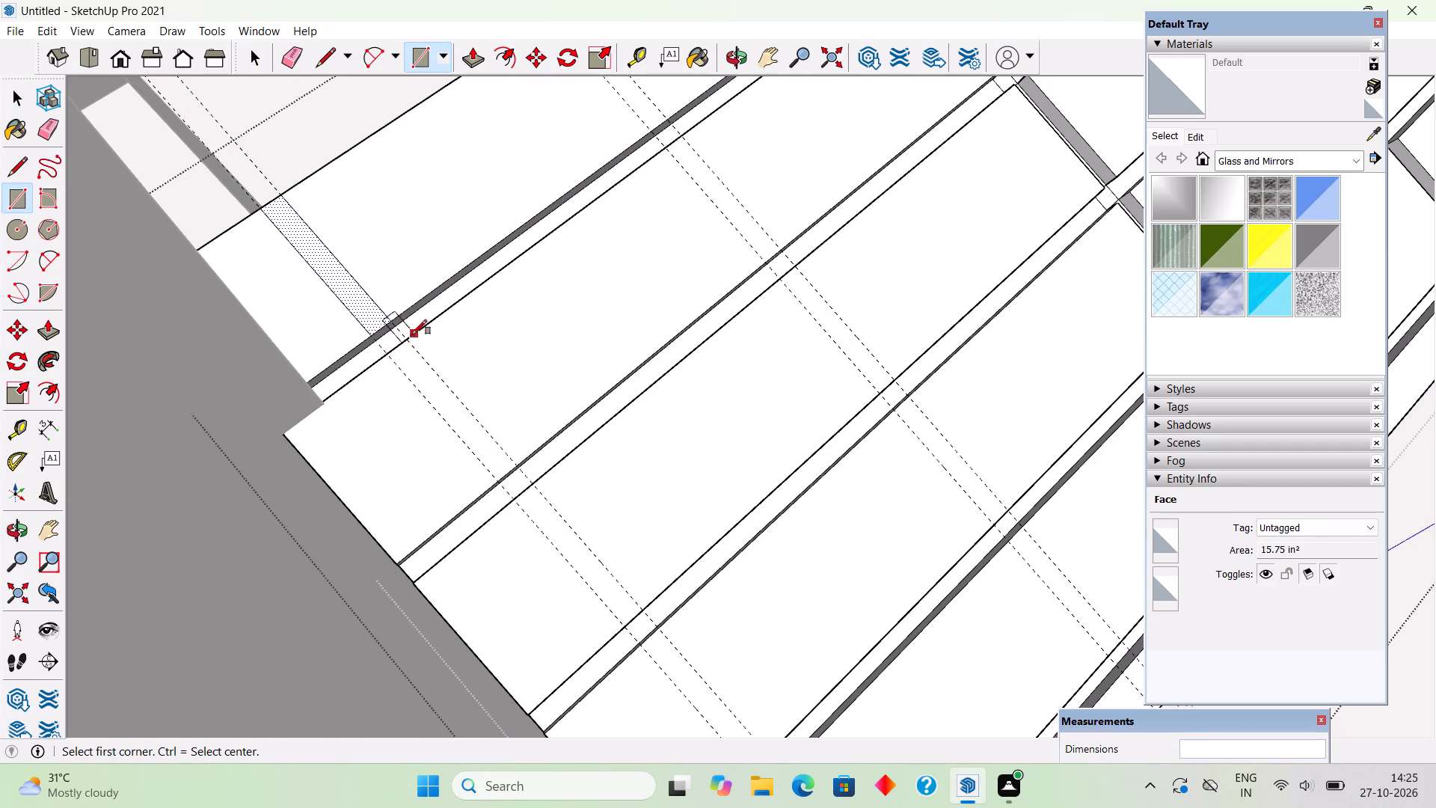
Draw 1 1/2" by 10 1/2" rectangles between the outer pair of guides across the second, third and fourth tile strips.
{"action": "left_click", "coordinate": [409, 341]}
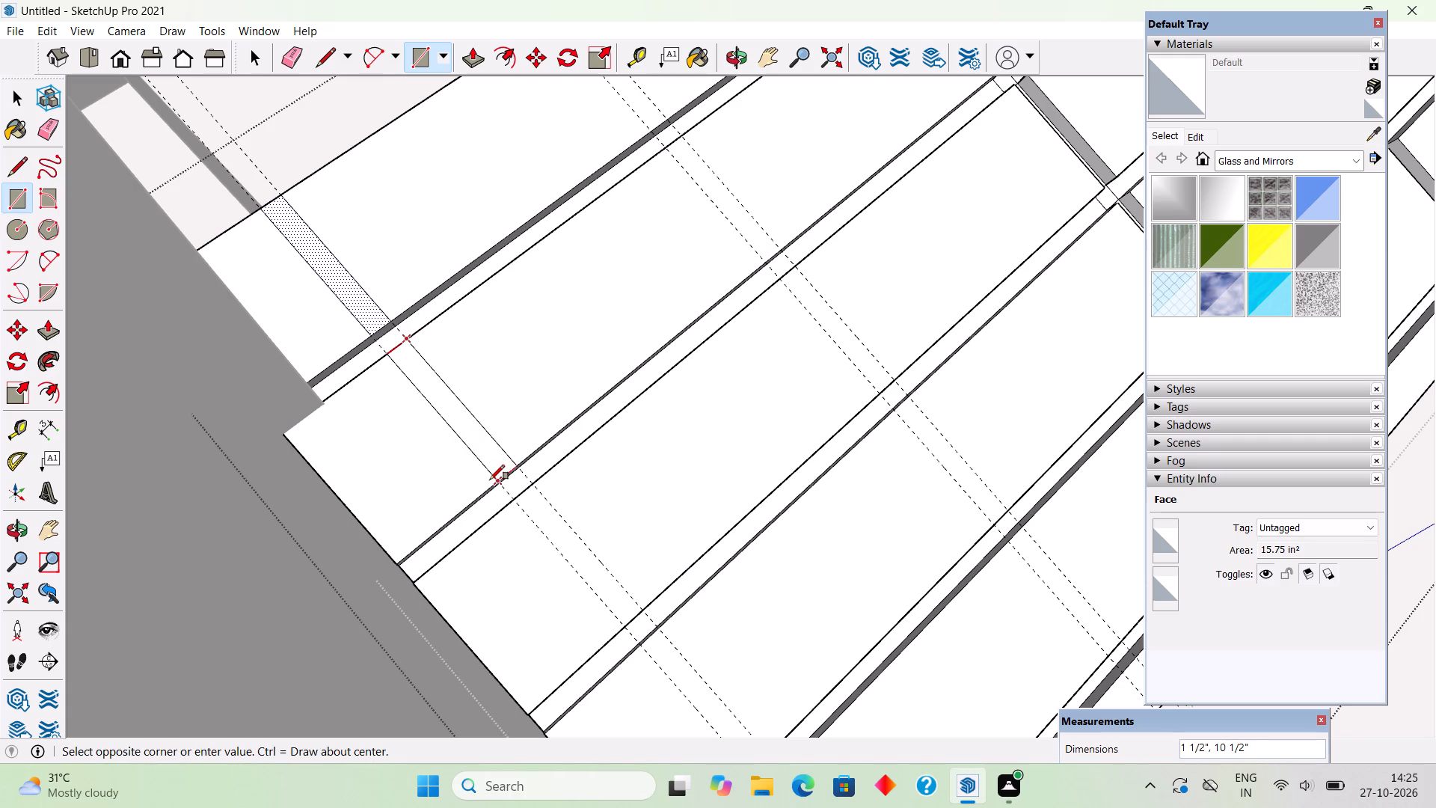
{"action": "left_click", "coordinate": [490, 480]}
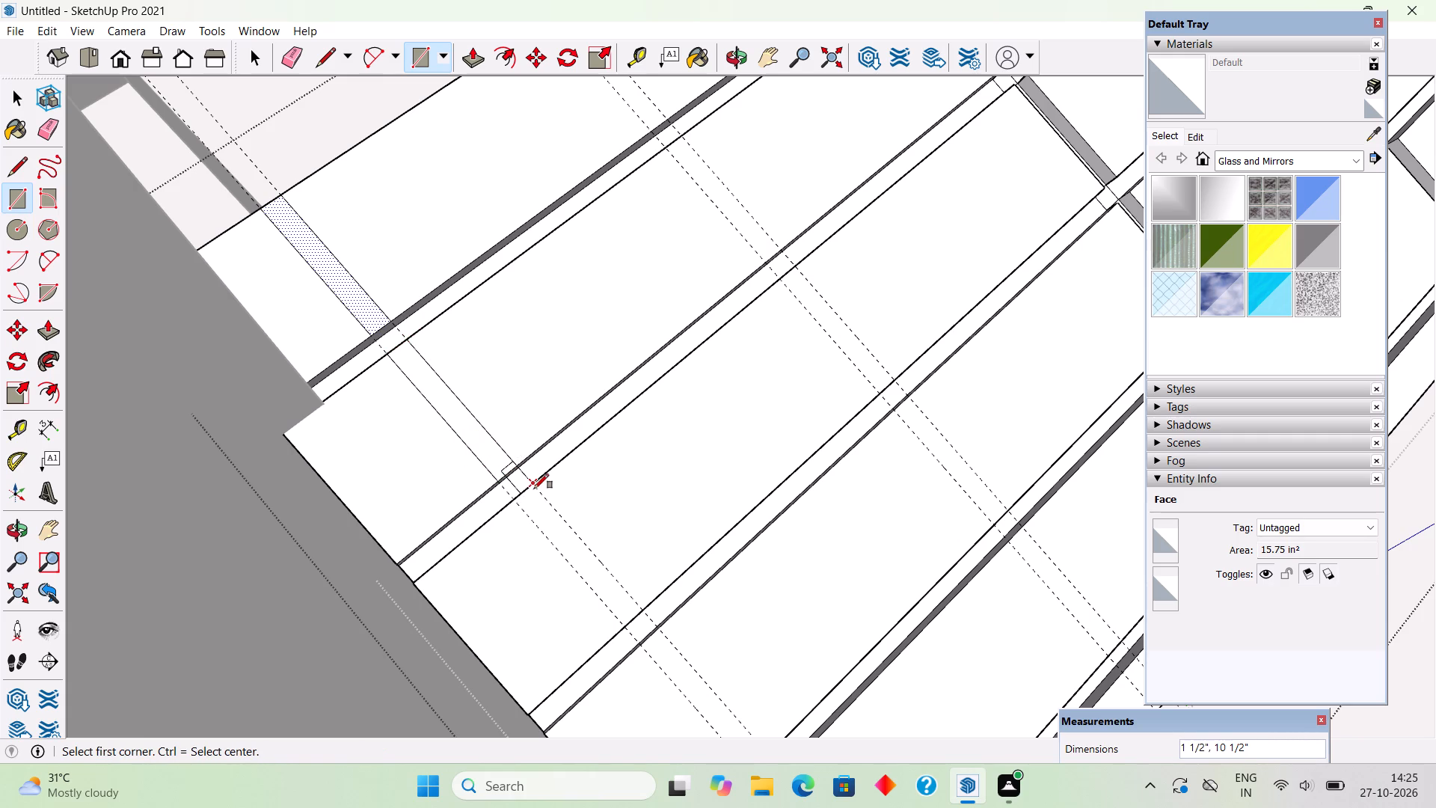
{"action": "left_click", "coordinate": [534, 489]}
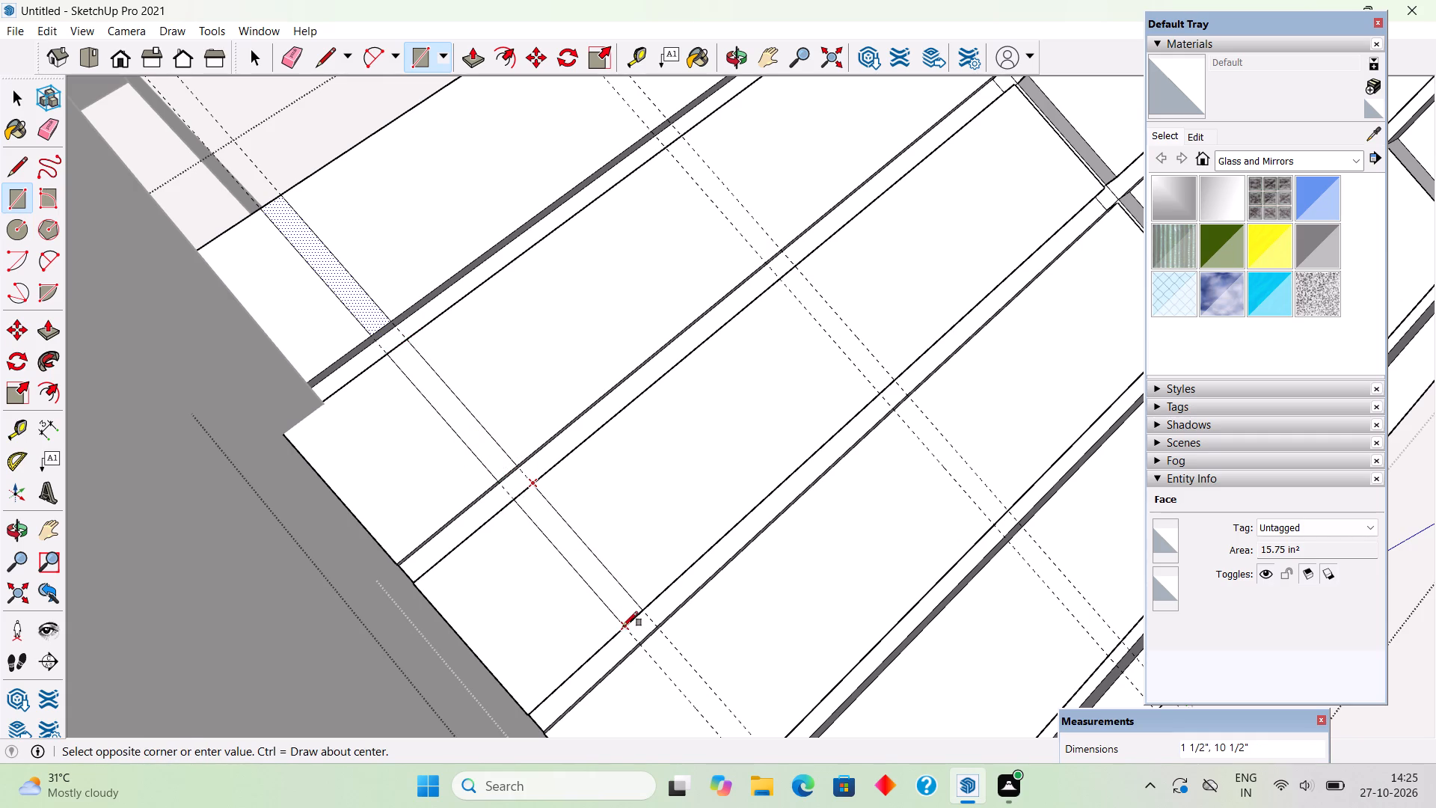
{"action": "left_click", "coordinate": [623, 626]}
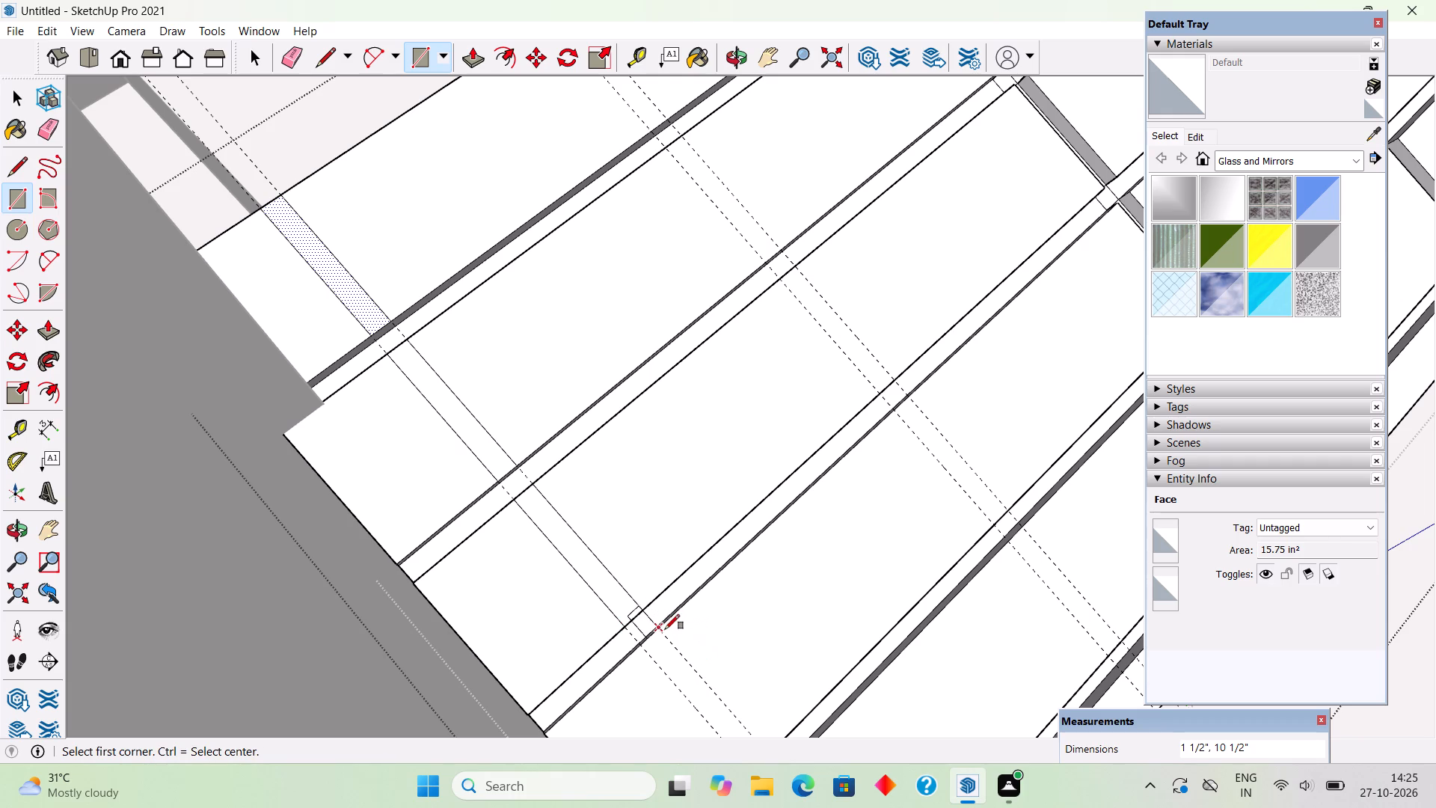
{"action": "left_click", "coordinate": [664, 631]}
{"action": "scroll", "coordinate": [559, 572], "scroll_direction": "down", "scroll_amount": 4}
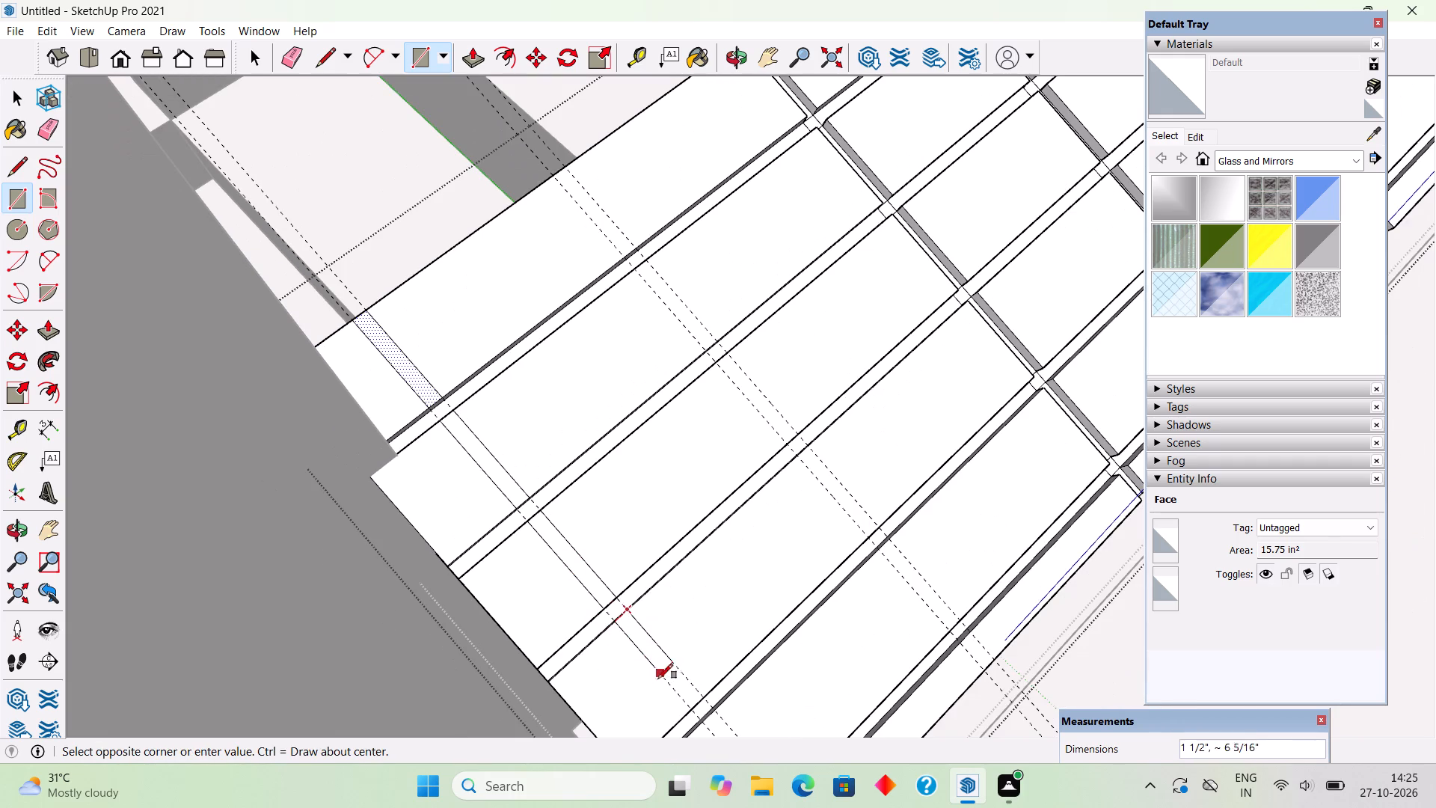
{"action": "left_click", "coordinate": [688, 710]}
Draw rectangles between the outer guides across the fifth strip, 1 1/2" by 10 1/2", and the narrow eave strip, 1 1/2" by about 3 9/16".
{"action": "scroll", "coordinate": [567, 306], "scroll_direction": "down", "scroll_amount": 3}
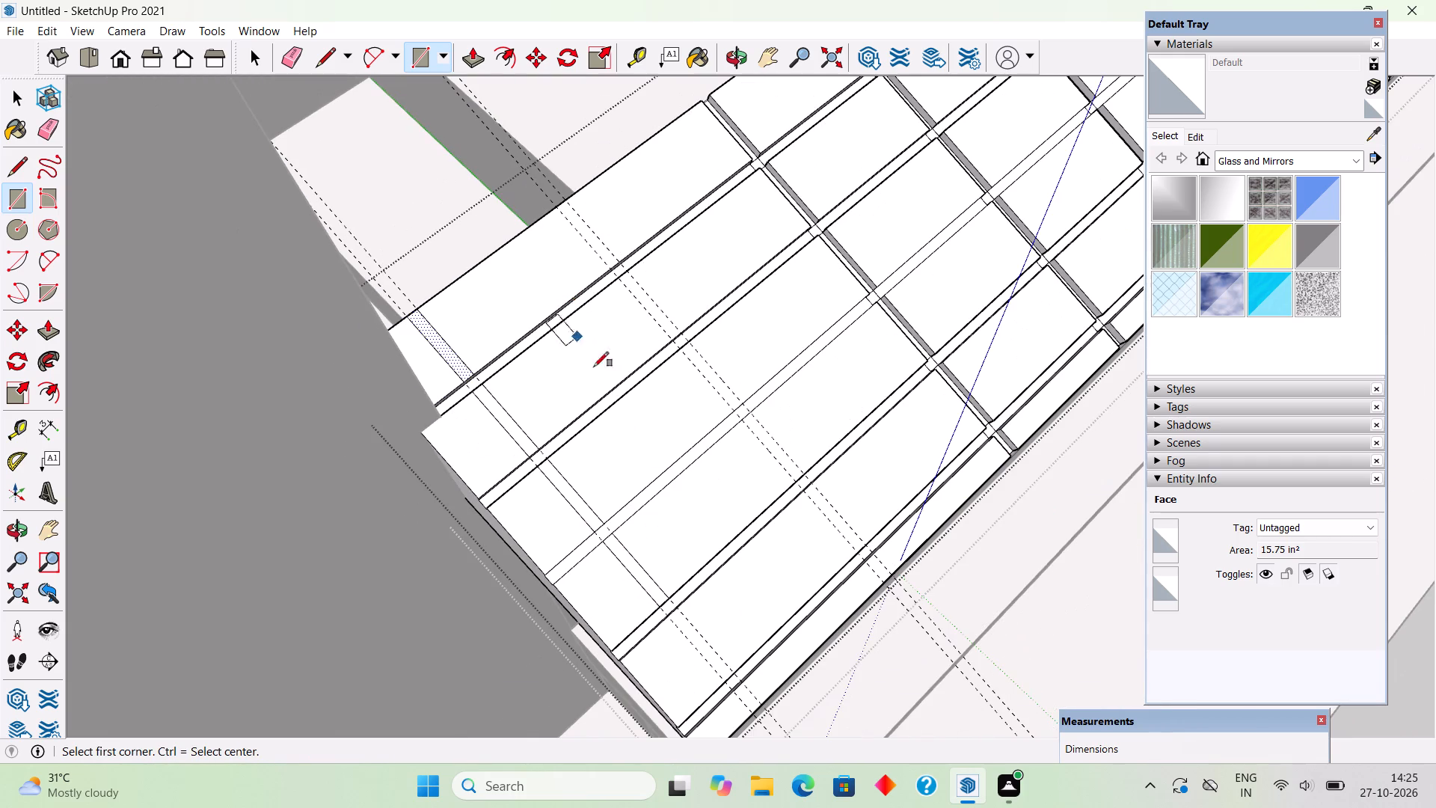
{"action": "scroll", "coordinate": [699, 486], "scroll_direction": "down", "scroll_amount": 3}
{"action": "scroll", "coordinate": [745, 693], "scroll_direction": "up", "scroll_amount": 6}
{"action": "scroll", "coordinate": [747, 686], "scroll_direction": "down", "scroll_amount": 3}
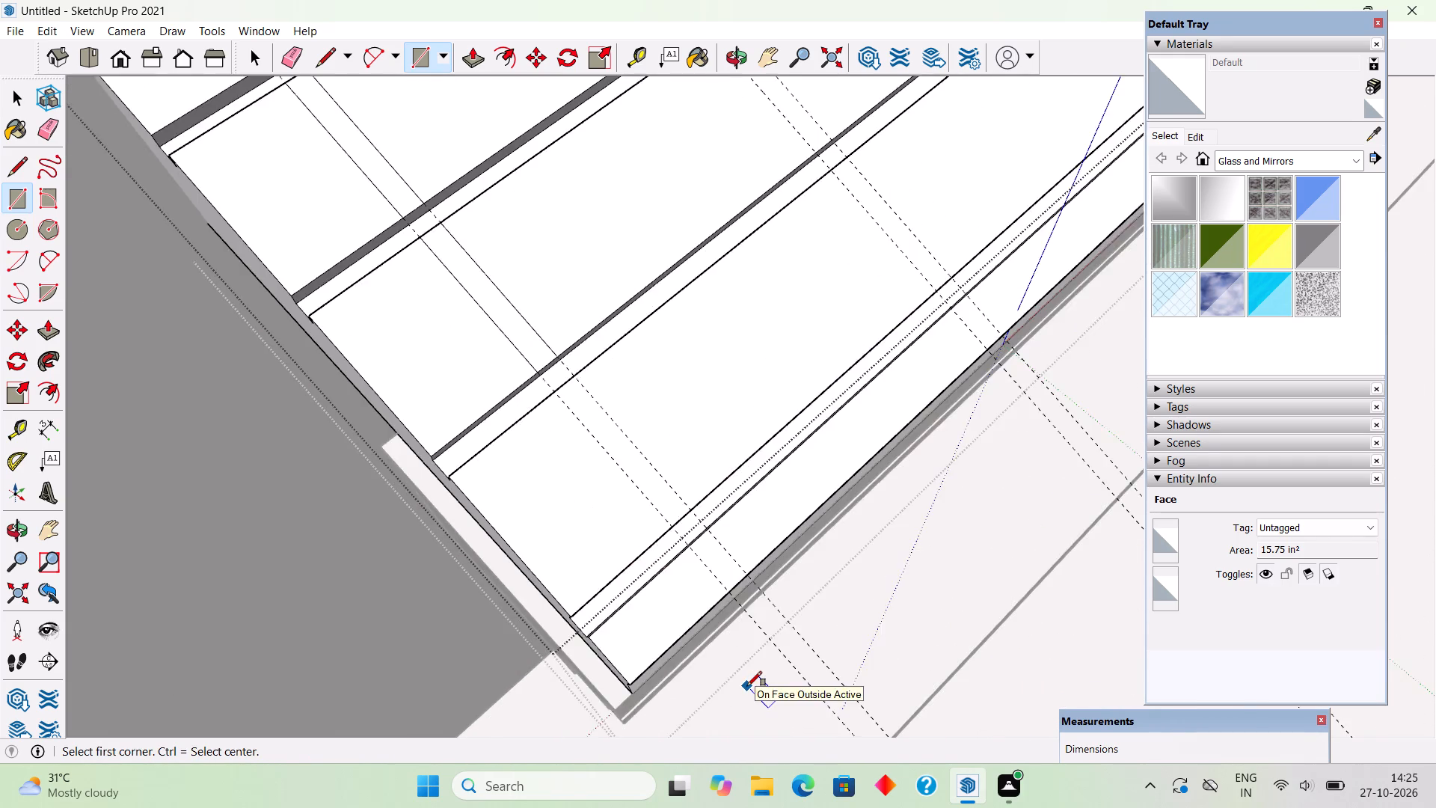
{"action": "scroll", "coordinate": [732, 560], "scroll_direction": "up", "scroll_amount": 5}
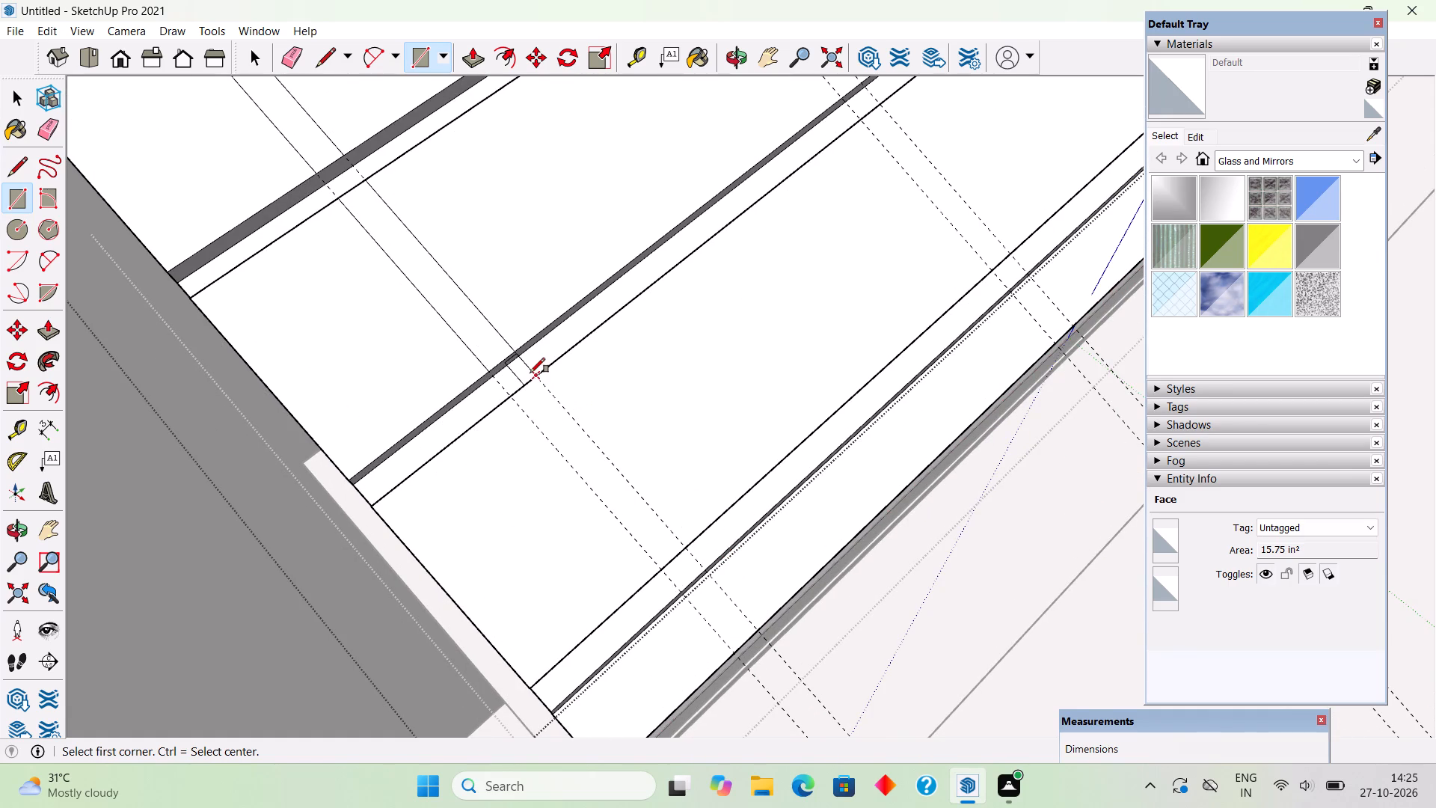
{"action": "left_click", "coordinate": [536, 377]}
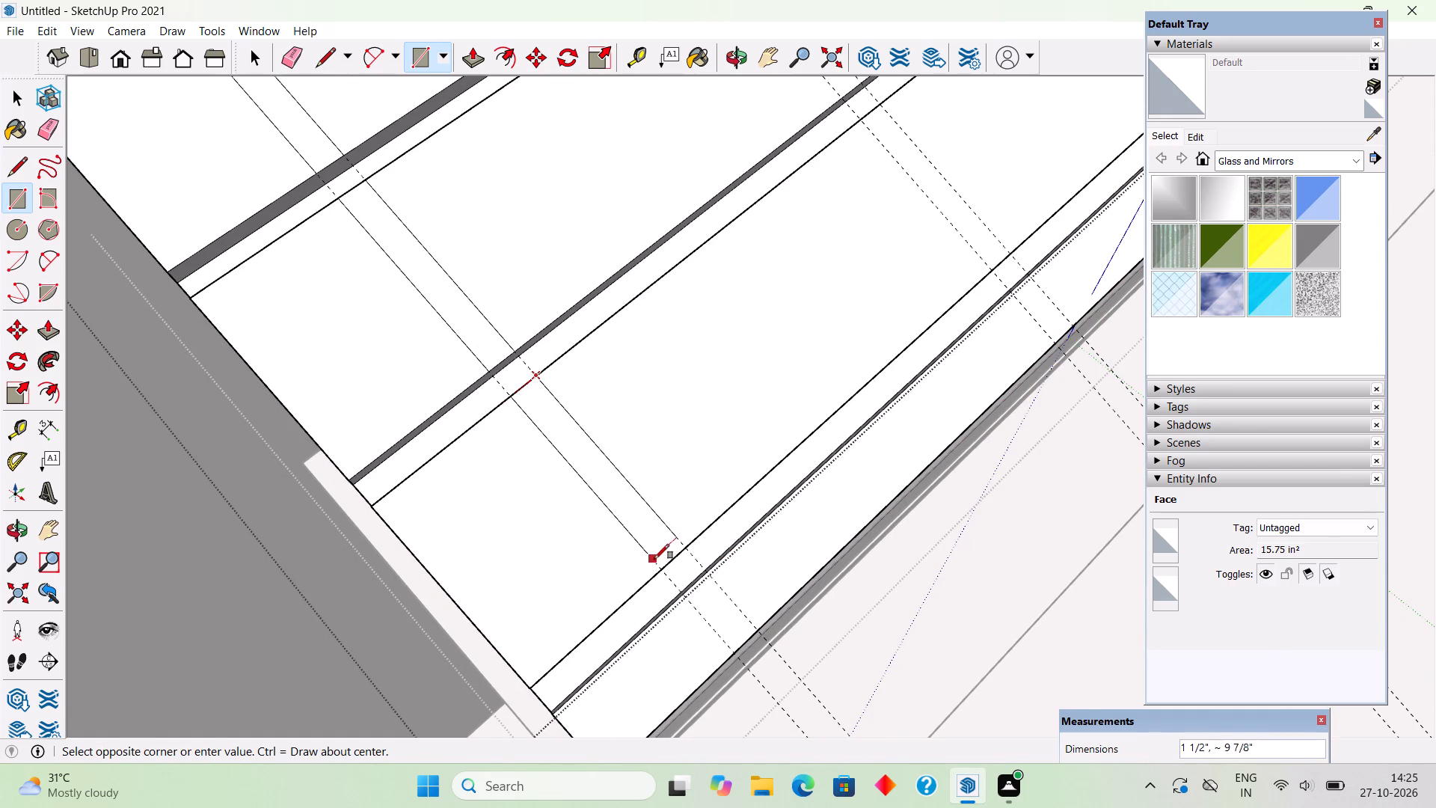
{"action": "left_click", "coordinate": [660, 566]}
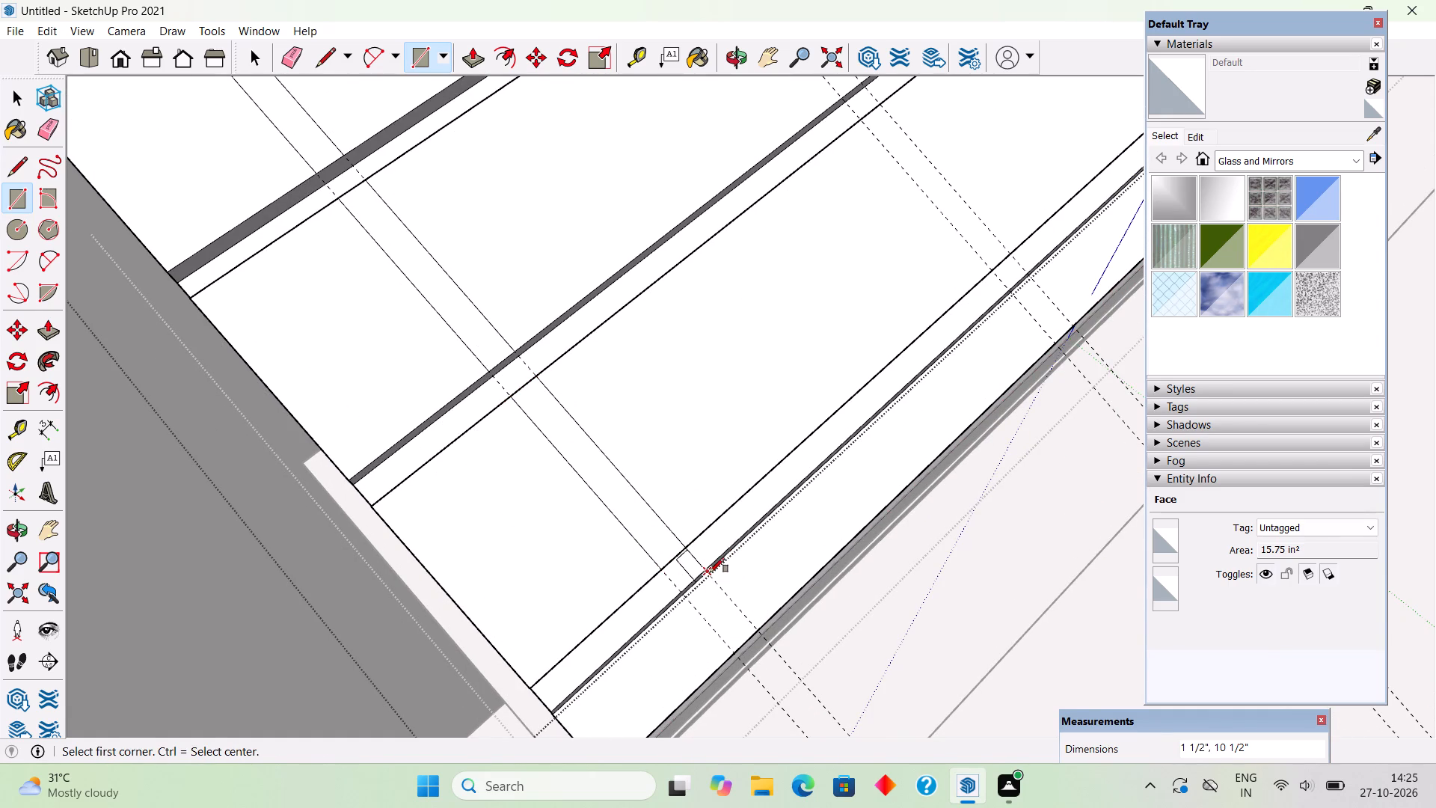
{"action": "left_click", "coordinate": [710, 572]}
{"action": "left_click", "coordinate": [736, 649]}
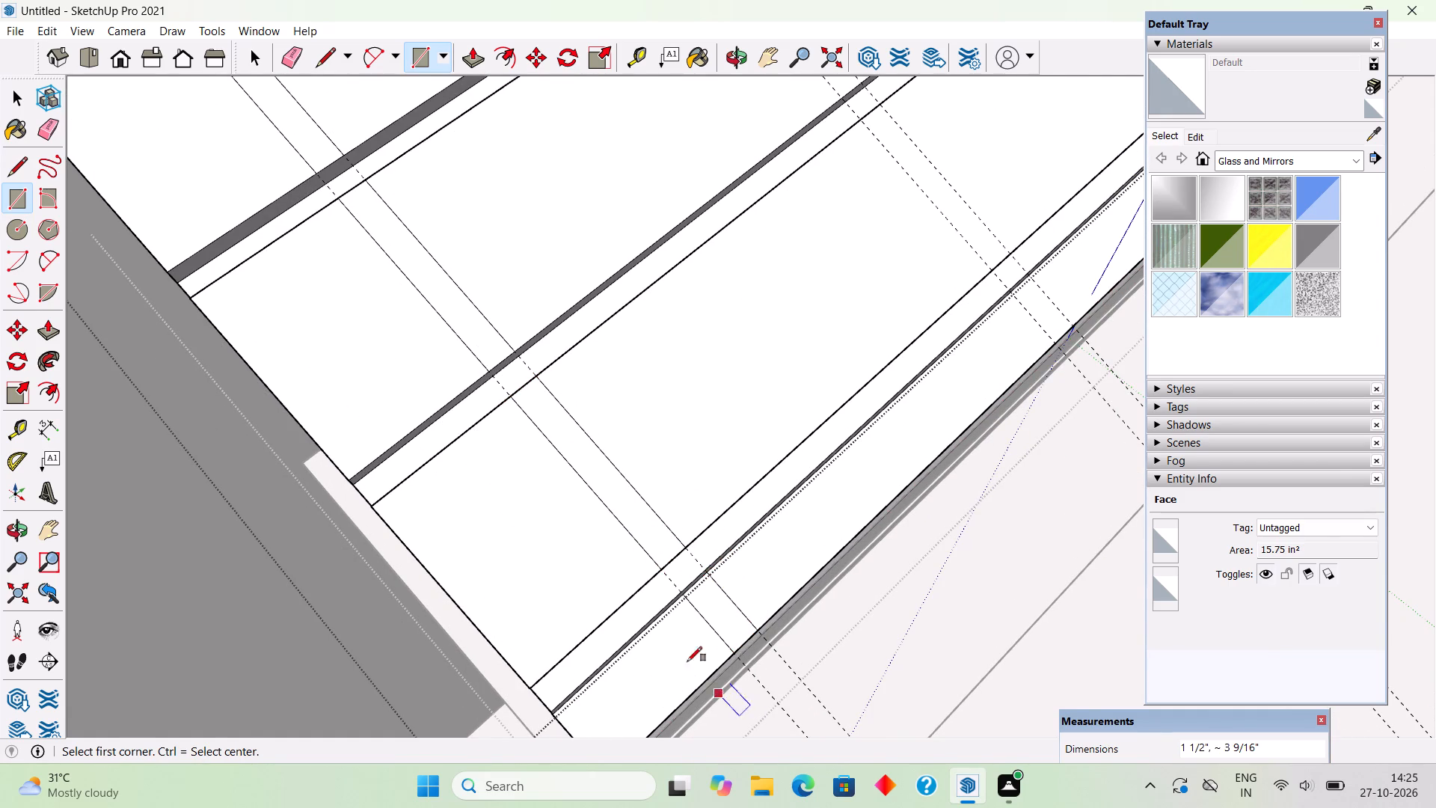
Draw 1 1/2" by 10 1/2" rectangles between the inner pair of guides across the four upper tile strips.
{"action": "scroll", "coordinate": [439, 423], "scroll_direction": "down", "scroll_amount": 9}
{"action": "scroll", "coordinate": [491, 538], "scroll_direction": "down", "scroll_amount": 6}
{"action": "scroll", "coordinate": [568, 553], "scroll_direction": "down", "scroll_amount": 4}
{"action": "scroll", "coordinate": [508, 314], "scroll_direction": "up", "scroll_amount": 5}
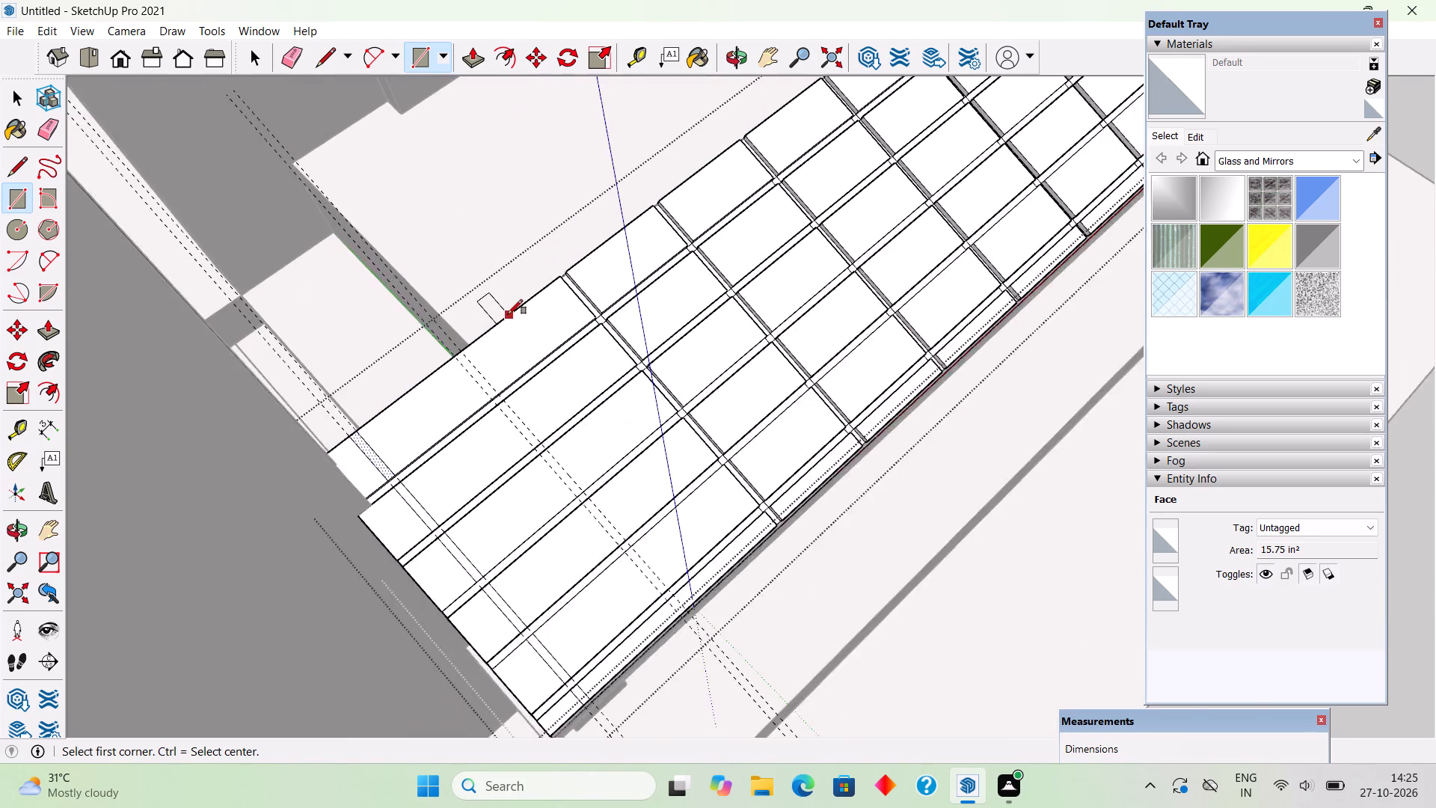
{"action": "scroll", "coordinate": [508, 314], "scroll_direction": "up", "scroll_amount": 2}
{"action": "scroll", "coordinate": [694, 721], "scroll_direction": "up", "scroll_amount": 3}
{"action": "scroll", "coordinate": [694, 721], "scroll_direction": "down", "scroll_amount": 1}
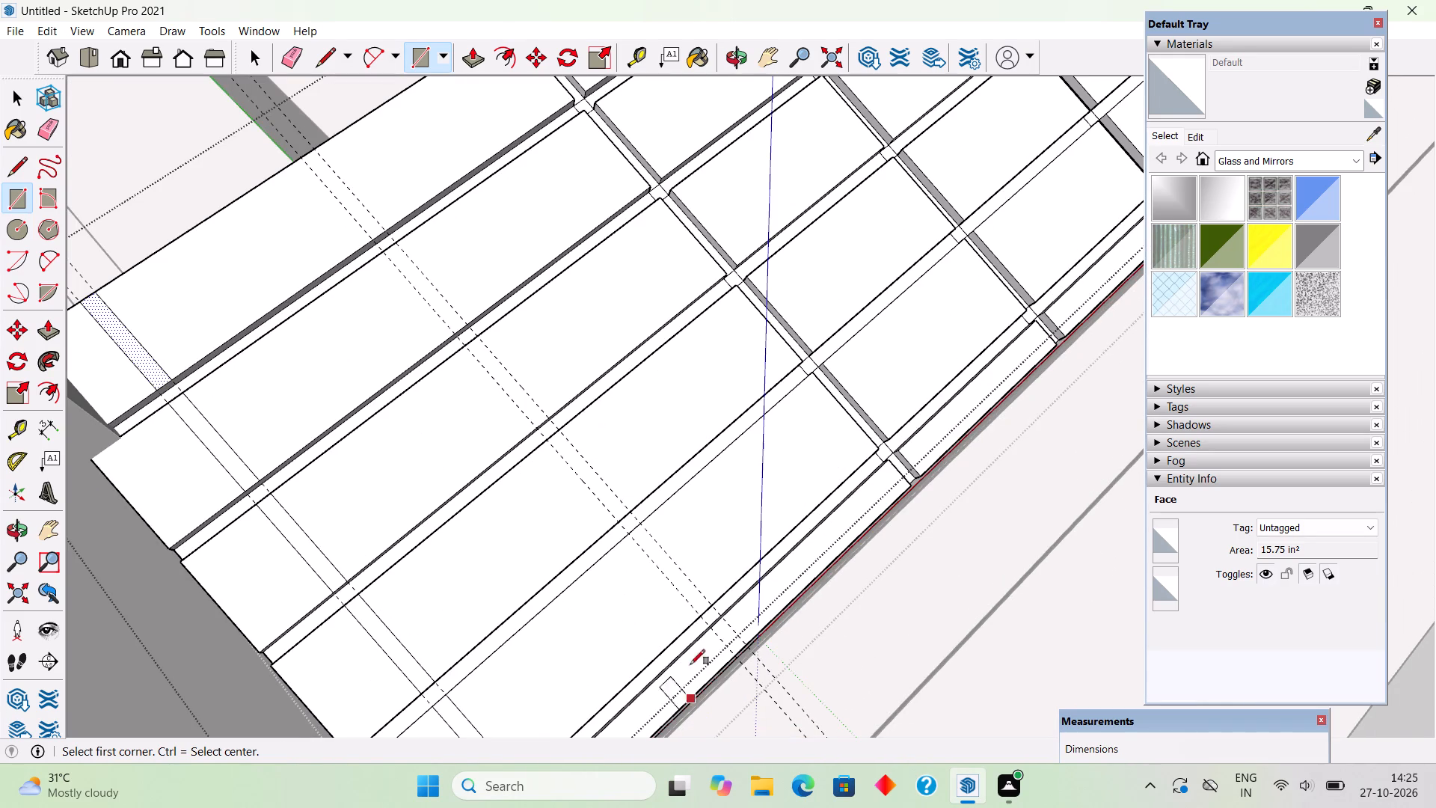
{"action": "scroll", "coordinate": [301, 142], "scroll_direction": "up", "scroll_amount": 3}
{"action": "left_click", "coordinate": [320, 150]}
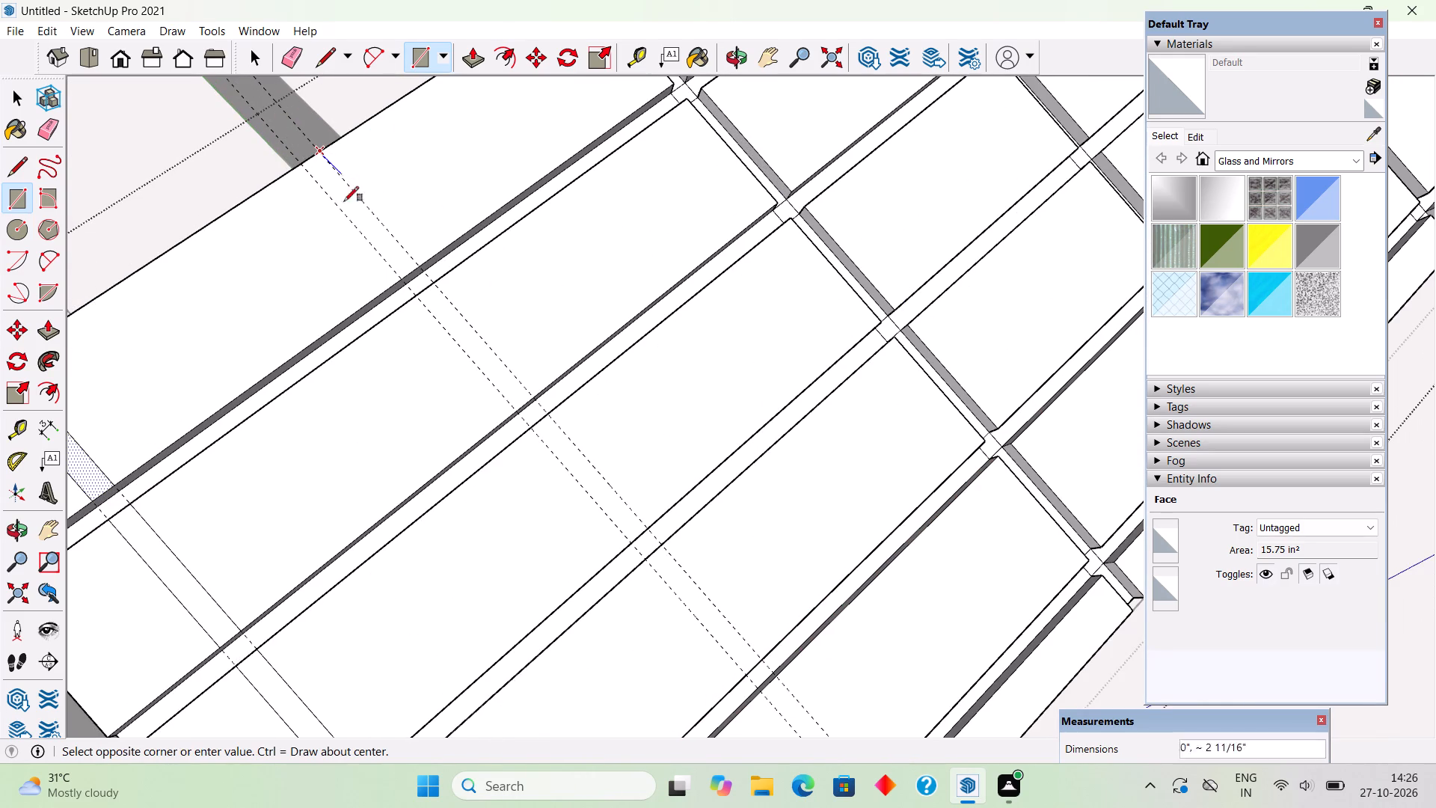
{"action": "left_click", "coordinate": [399, 278]}
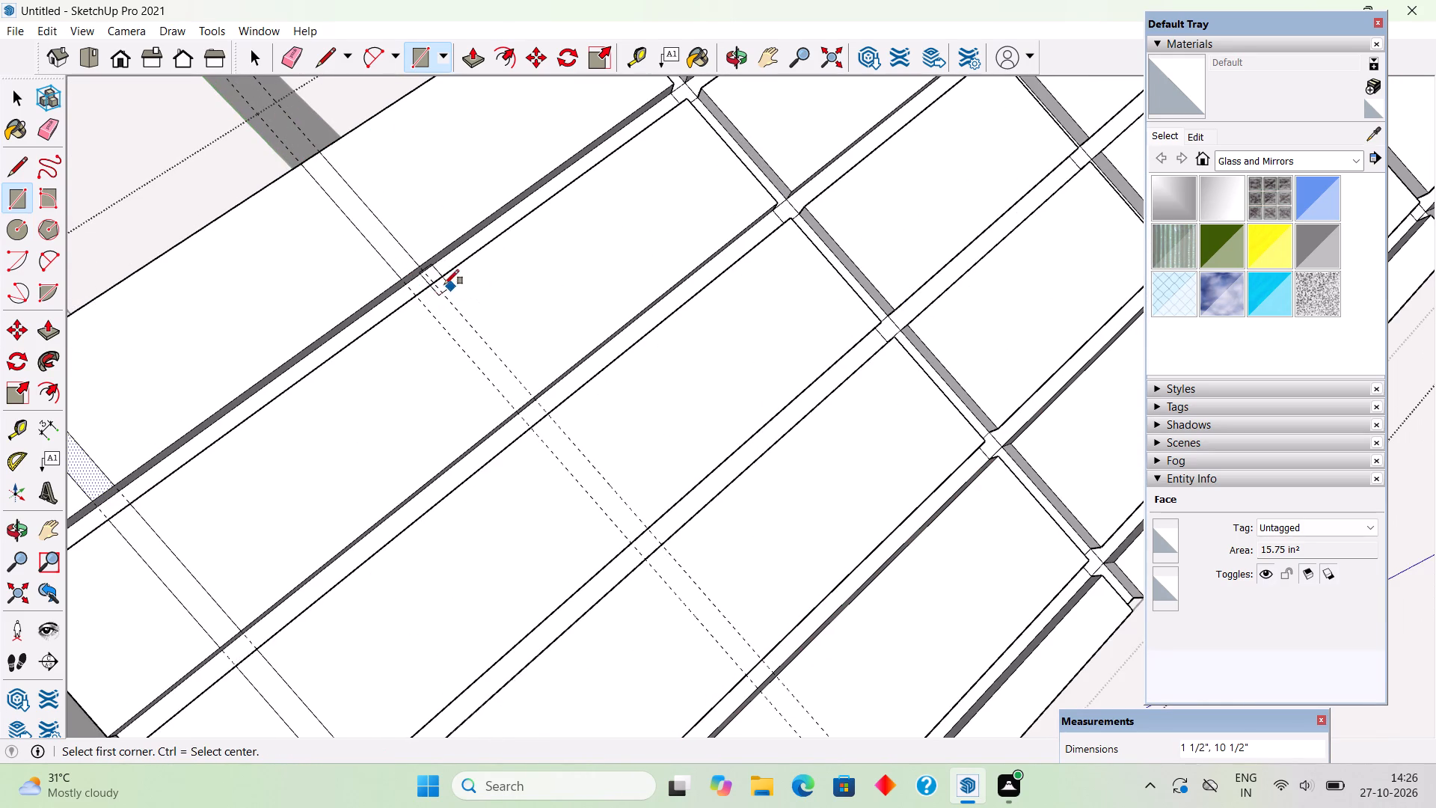
{"action": "left_click", "coordinate": [438, 284]}
{"action": "left_click", "coordinate": [515, 411]}
{"action": "left_click", "coordinate": [550, 419]}
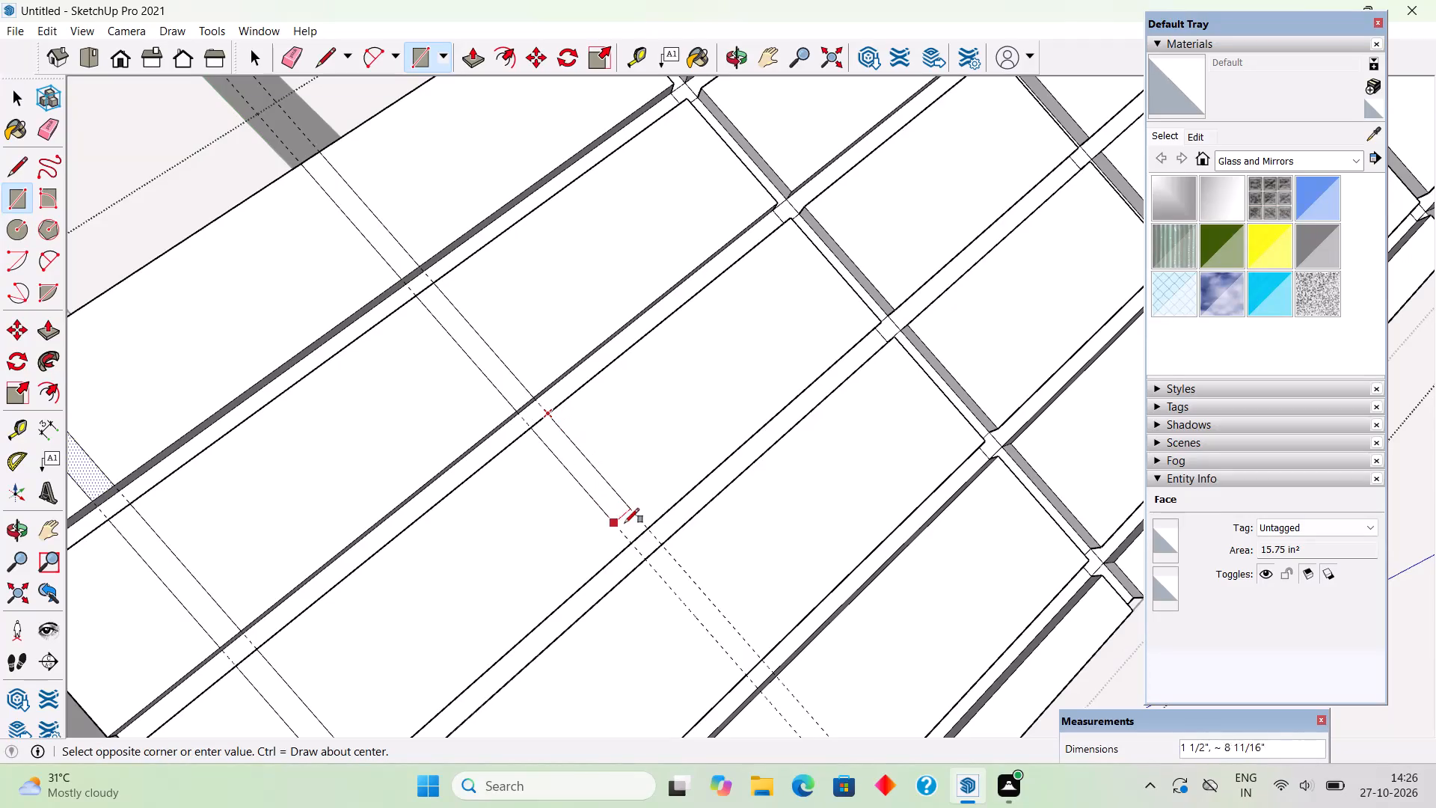
{"action": "left_click", "coordinate": [634, 541]}
{"action": "left_click", "coordinate": [663, 545]}
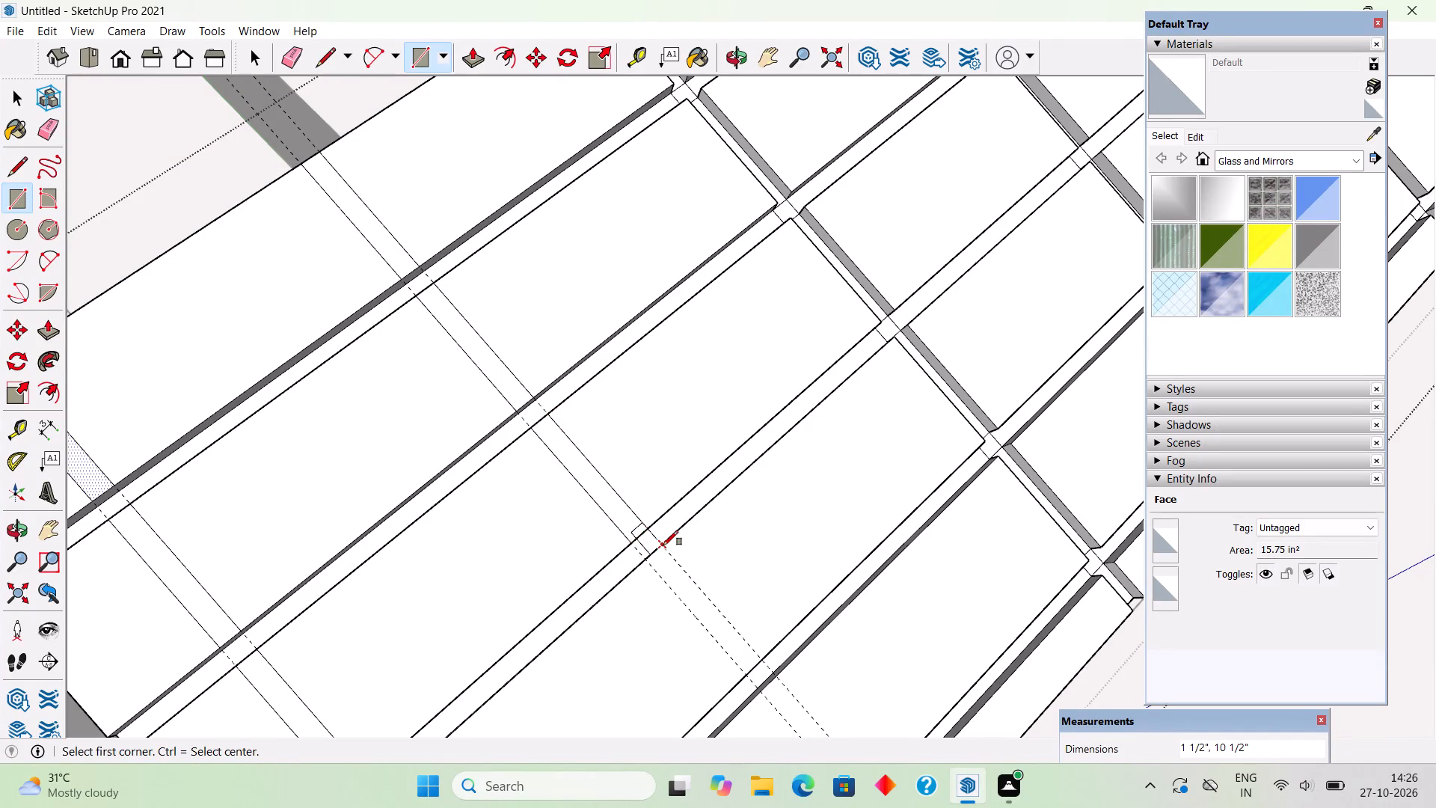
{"action": "left_click", "coordinate": [746, 673]}
Draw rectangles between the inner guides across the fifth tile strip and the narrow eave strip, the latter 1 1/2" by about 3 9/16".
{"action": "scroll", "coordinate": [670, 485], "scroll_direction": "down", "scroll_amount": 4}
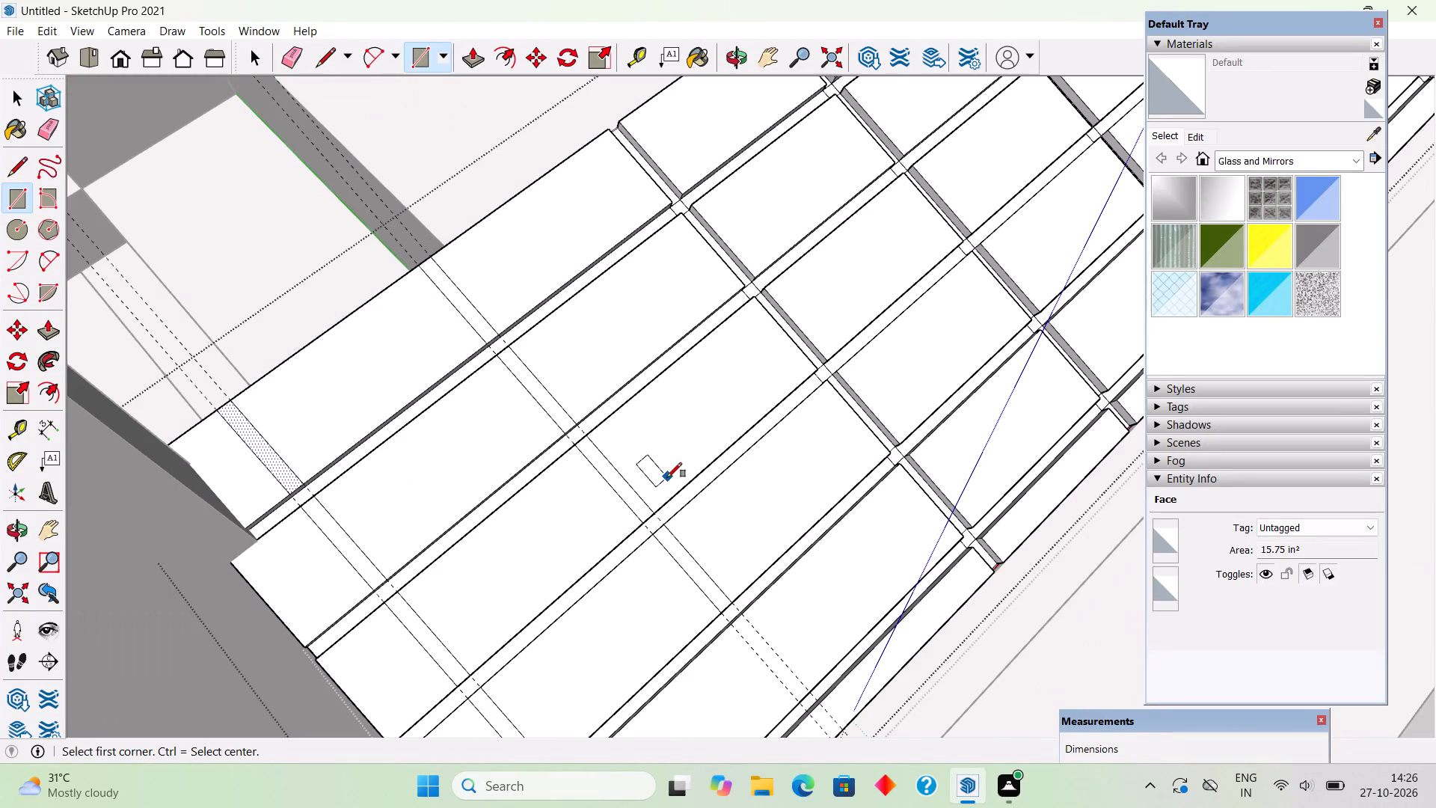
{"action": "scroll", "coordinate": [731, 468], "scroll_direction": "down", "scroll_amount": 5}
{"action": "scroll", "coordinate": [835, 652], "scroll_direction": "up", "scroll_amount": 6}
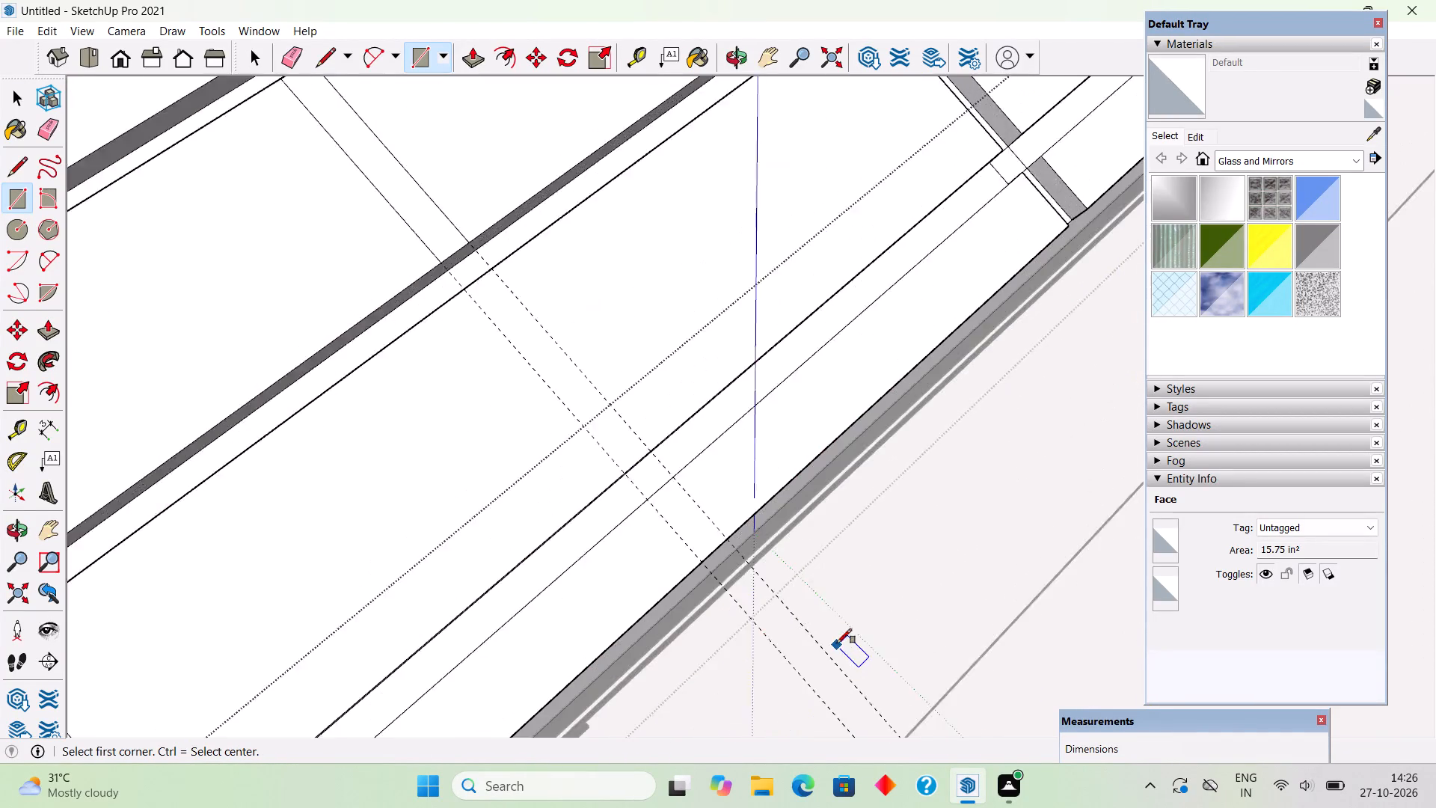
{"action": "scroll", "coordinate": [728, 610], "scroll_direction": "down", "scroll_amount": 4}
{"action": "scroll", "coordinate": [720, 646], "scroll_direction": "up", "scroll_amount": 2}
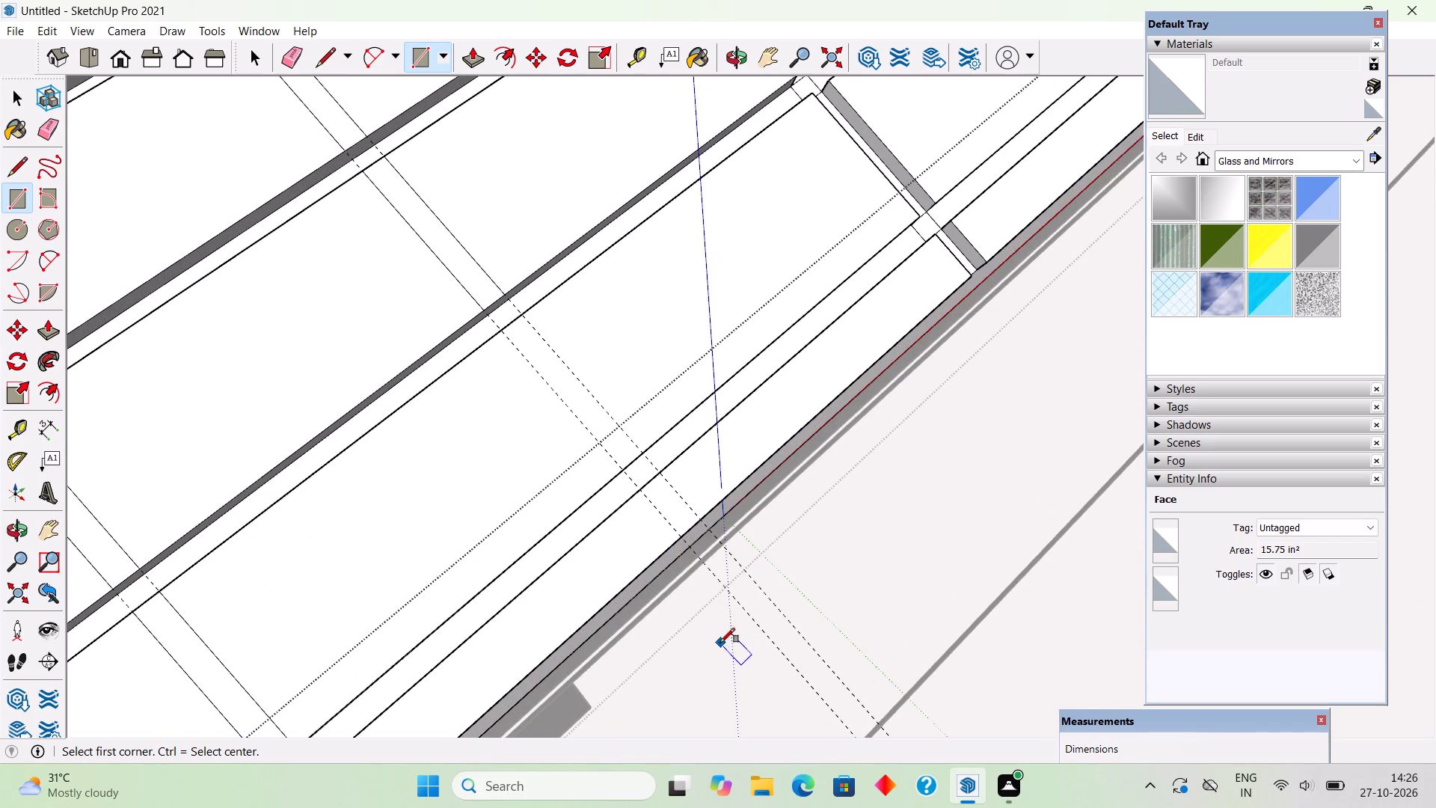
{"action": "left_click", "coordinate": [518, 314]}
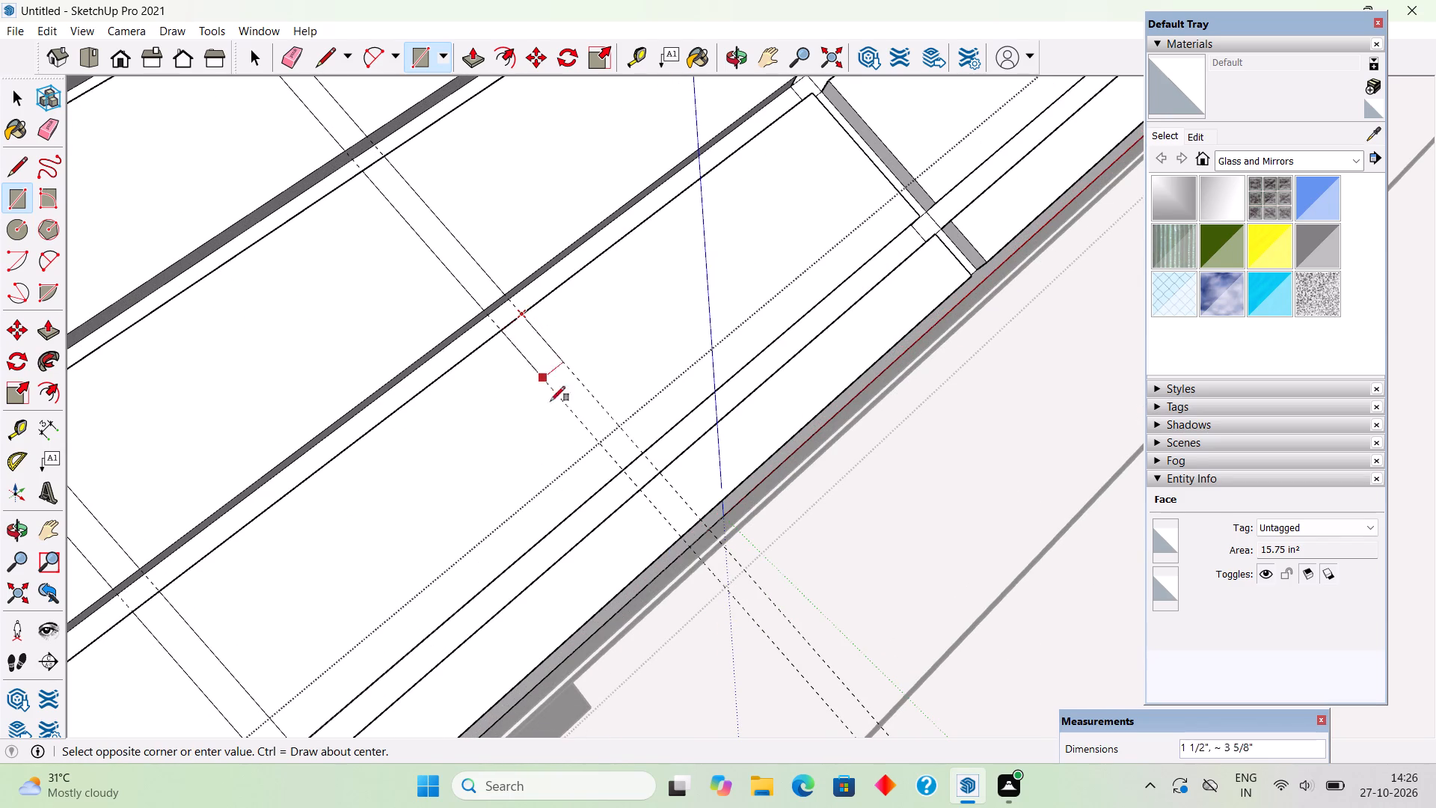
{"action": "left_click", "coordinate": [625, 473]}
{"action": "left_click", "coordinate": [660, 474]}
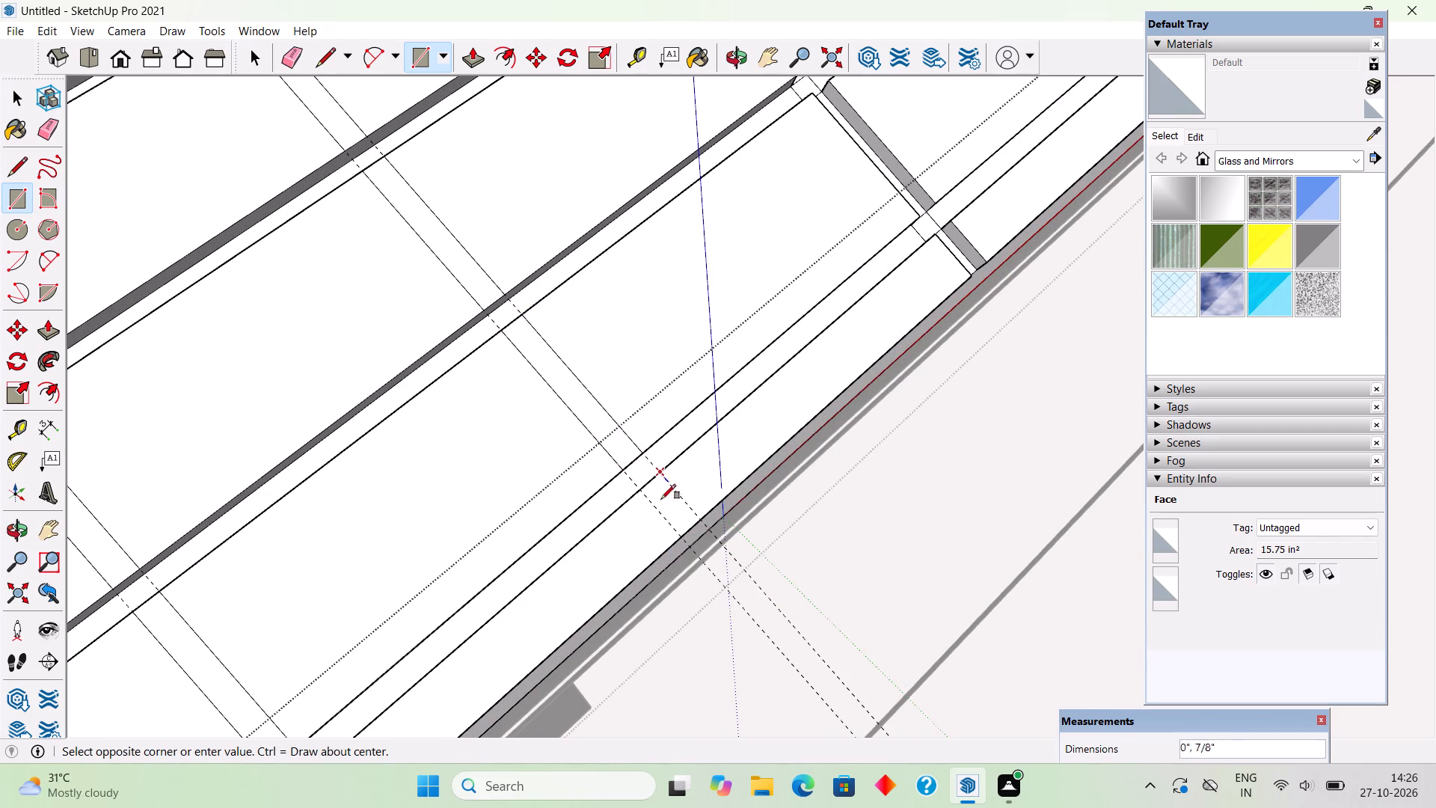
{"action": "left_click", "coordinate": [682, 533]}
Push the outer row's rectangle on the topmost tile strip 1 1/2" to cut a gap through the strip.
{"action": "key", "text": "space"}
{"action": "scroll", "coordinate": [637, 486], "scroll_direction": "down", "scroll_amount": 7}
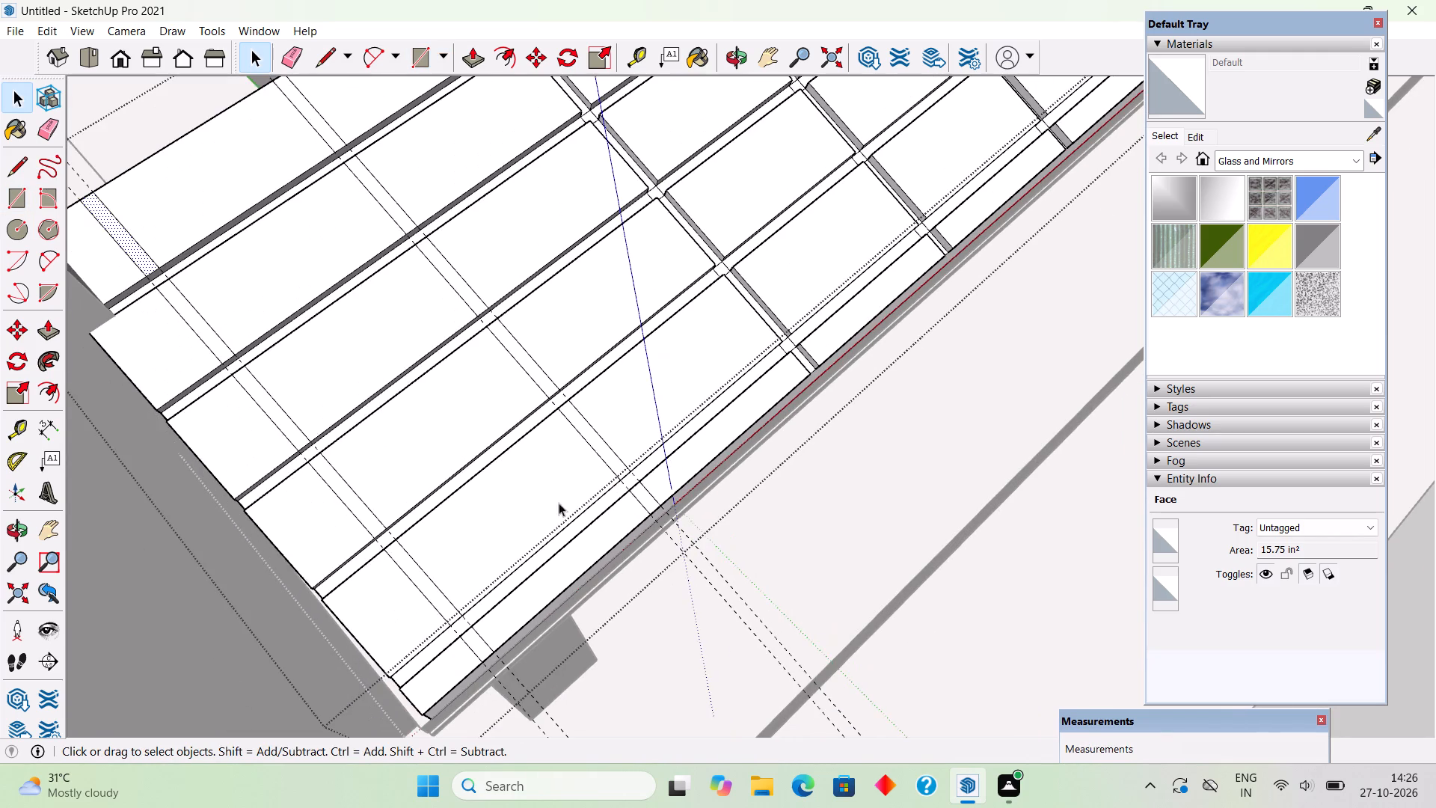
{"action": "middle_click_drag", "start_coordinate": [486, 581], "coordinate": [613, 546]}
{"action": "scroll", "coordinate": [136, 407], "scroll_direction": "up", "scroll_amount": 1}
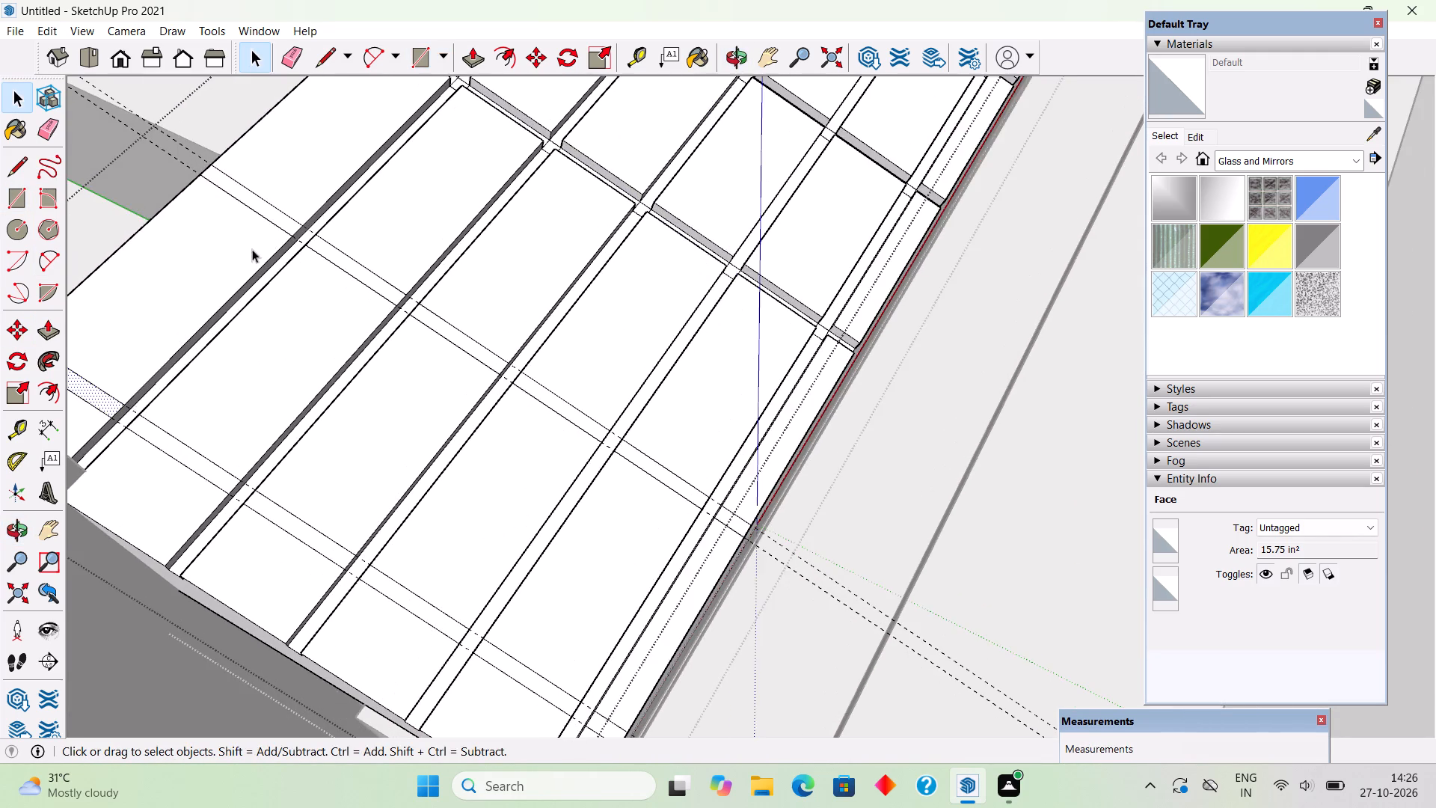
{"action": "scroll", "coordinate": [258, 245], "scroll_direction": "down", "scroll_amount": 9}
{"action": "middle_click_drag", "start_coordinate": [146, 313], "coordinate": [122, 375]}
{"action": "scroll", "coordinate": [134, 359], "scroll_direction": "up", "scroll_amount": 6}
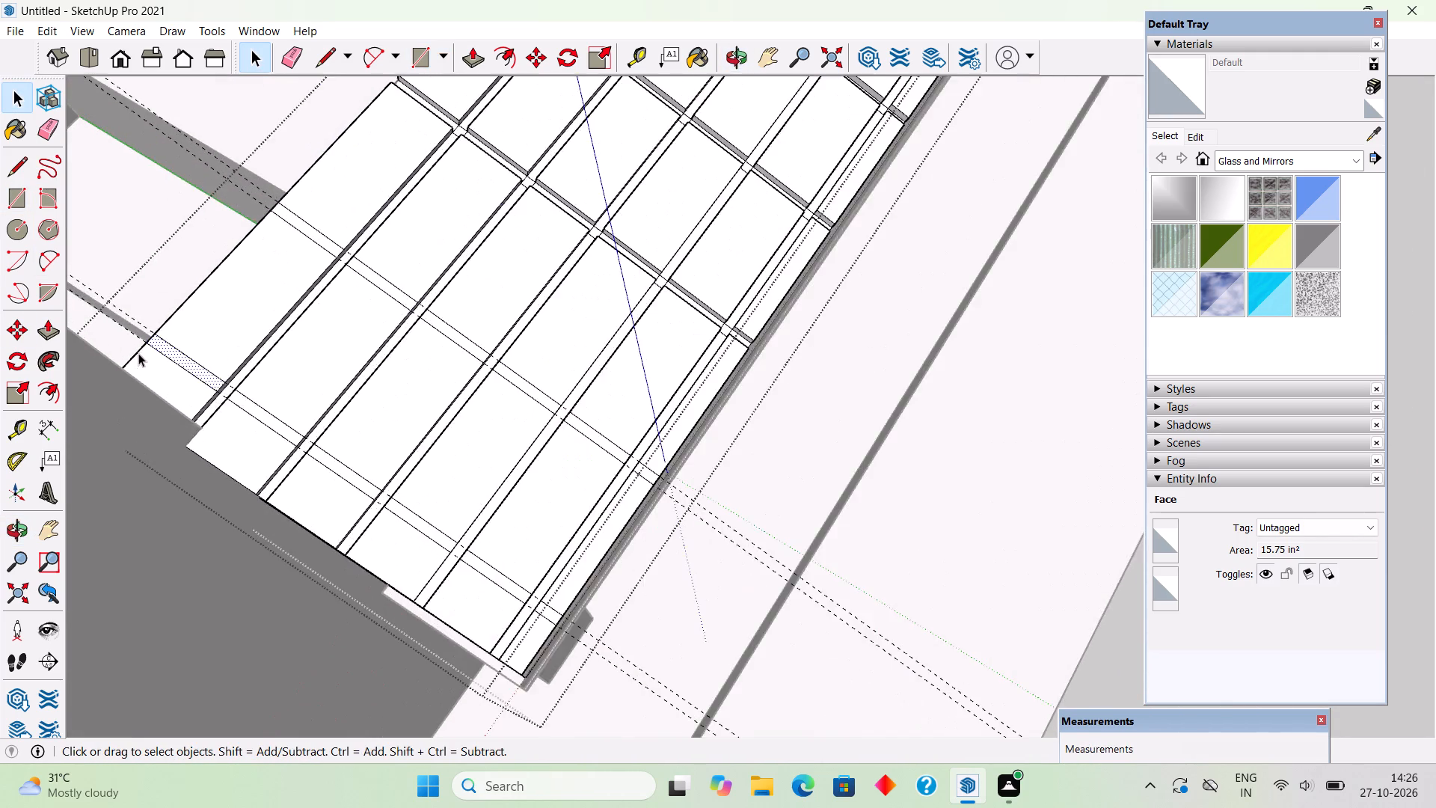
{"action": "scroll", "coordinate": [138, 353], "scroll_direction": "up", "scroll_amount": 3}
{"action": "left_click", "coordinate": [172, 342]}
{"action": "scroll", "coordinate": [168, 354], "scroll_direction": "up", "scroll_amount": 1}
{"action": "key", "text": "p"}
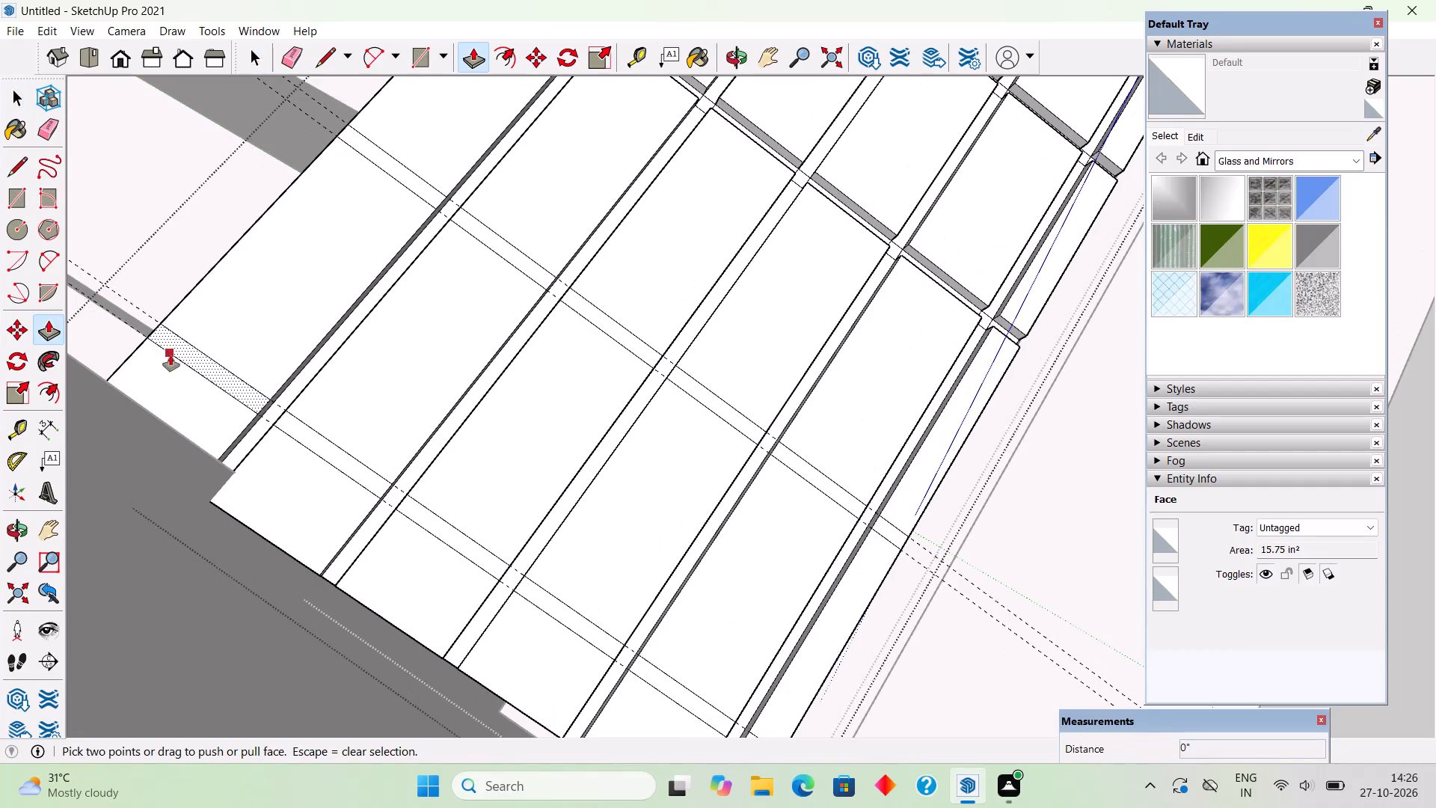
{"action": "left_click", "coordinate": [186, 351]}
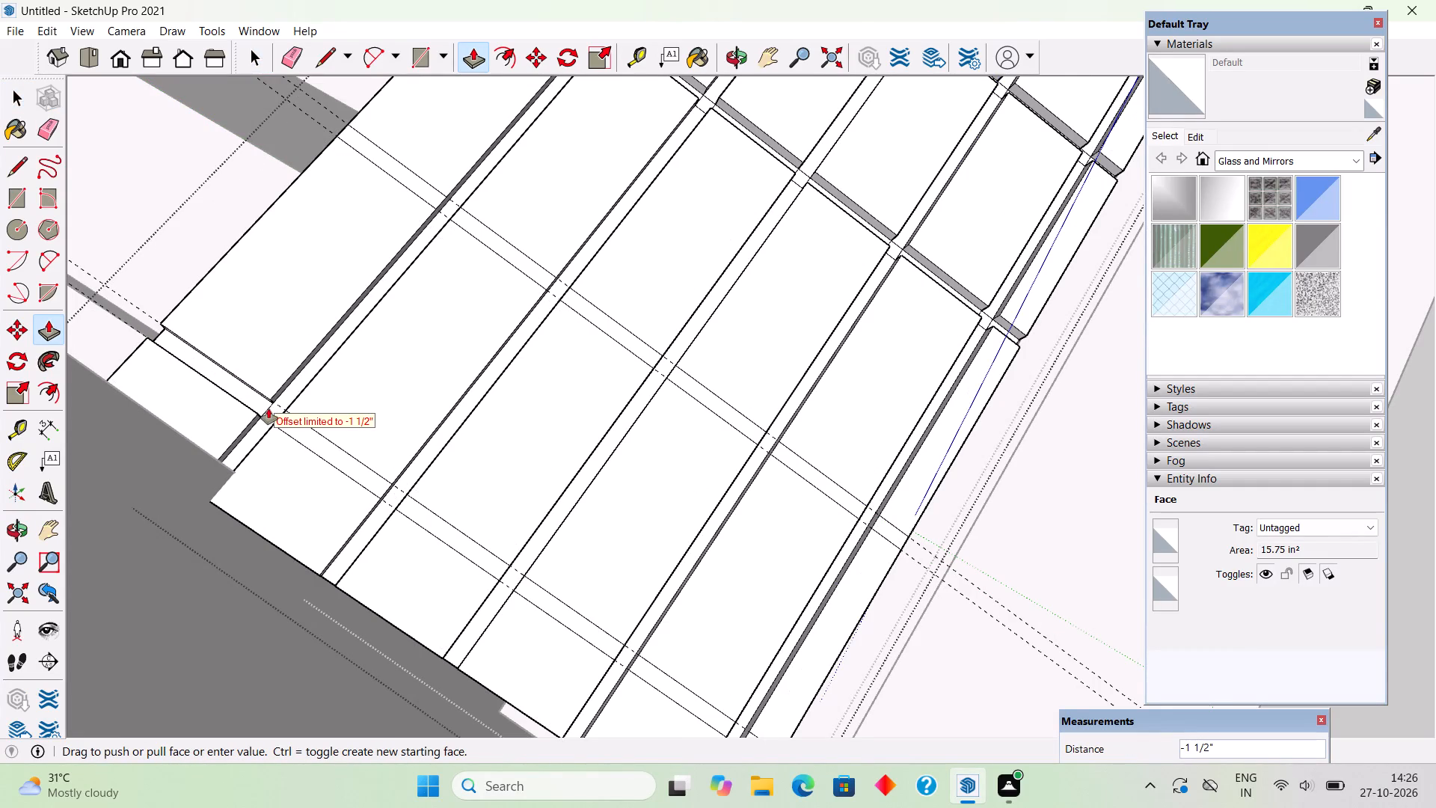
{"action": "type", "text": "1.5"}
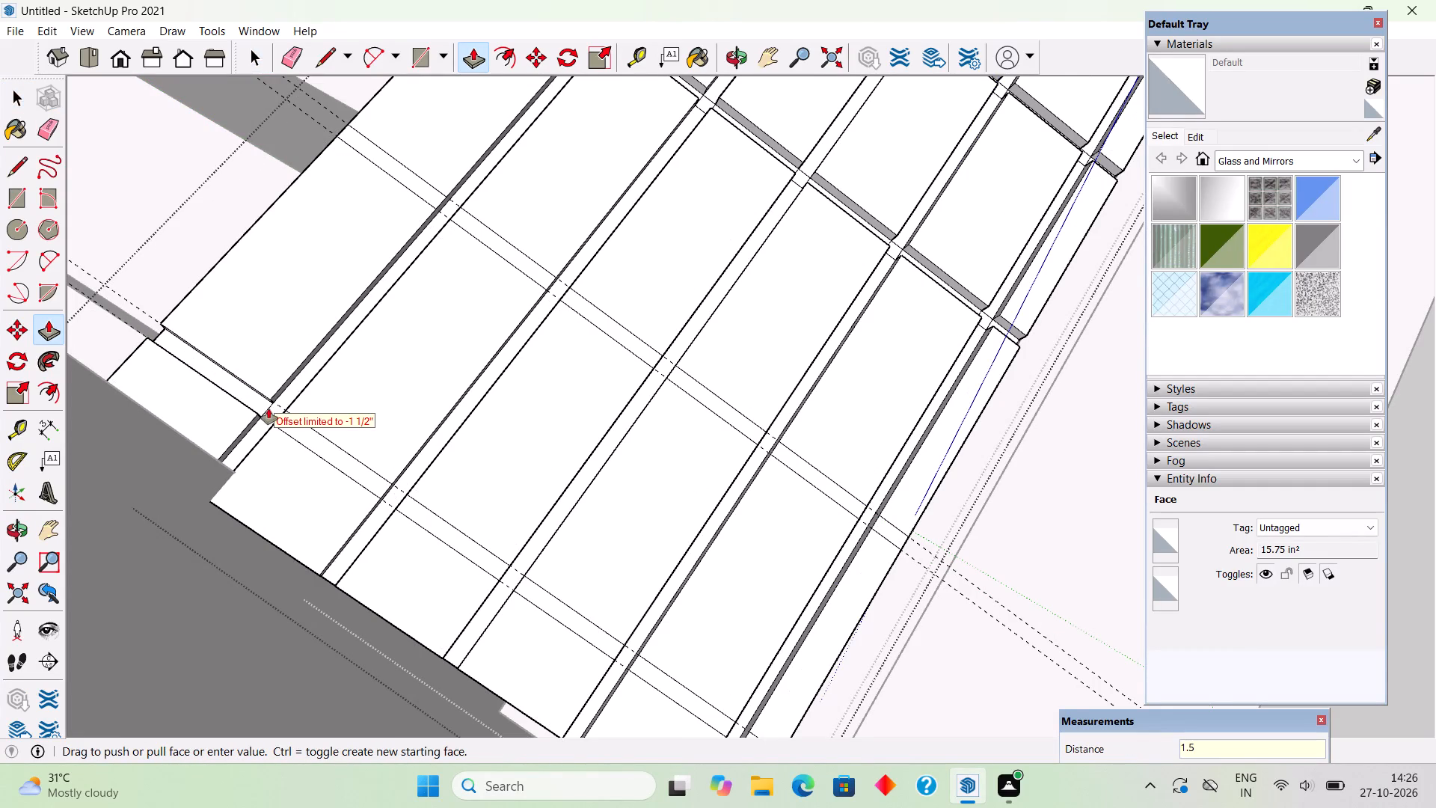
{"action": "key", "text": "shift+quotedbl"}
{"action": "key", "text": "Return"}
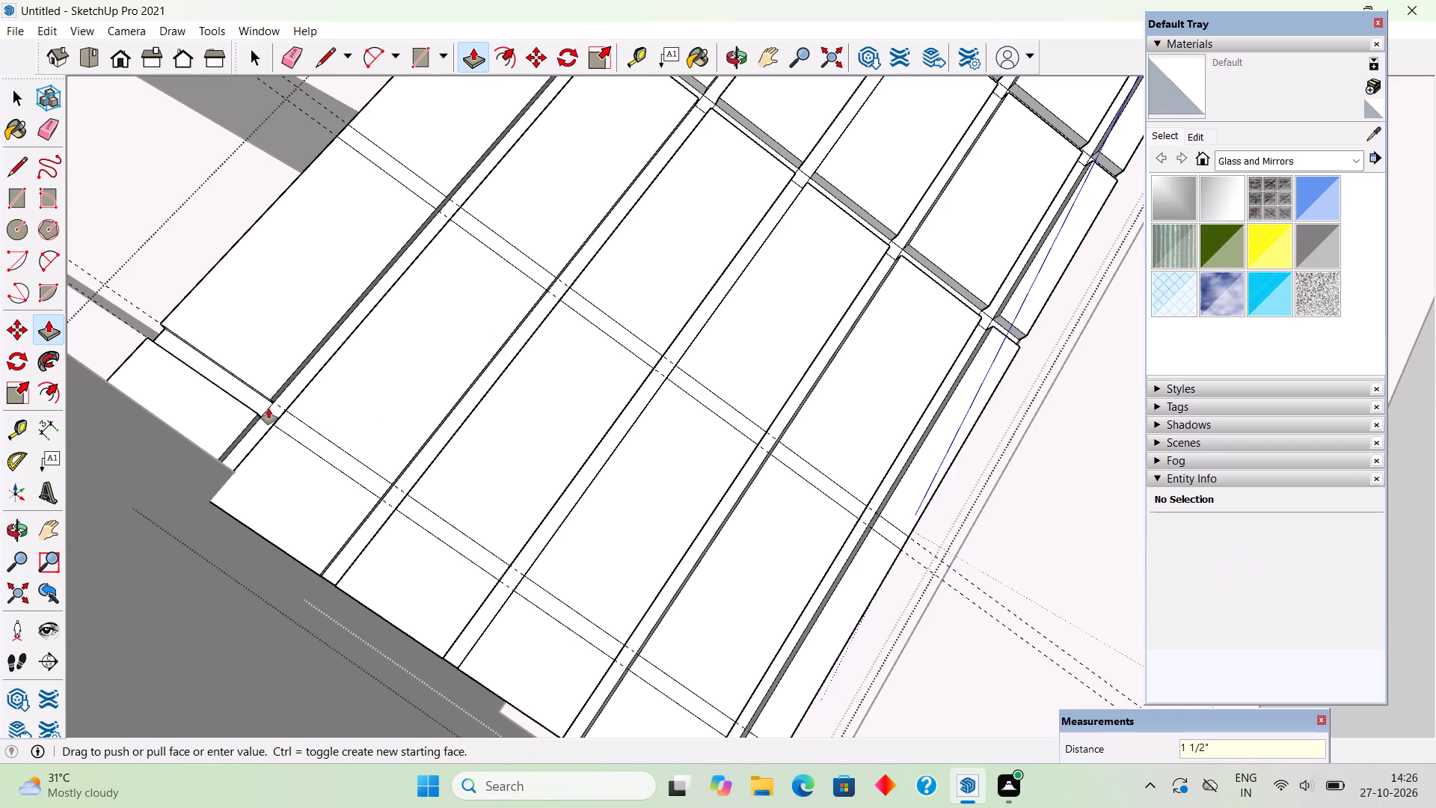
Repeat the 1 1/2" push on the outer row's rectangles across the second to fifth tile strips.
{"action": "double_click", "coordinate": [301, 430]}
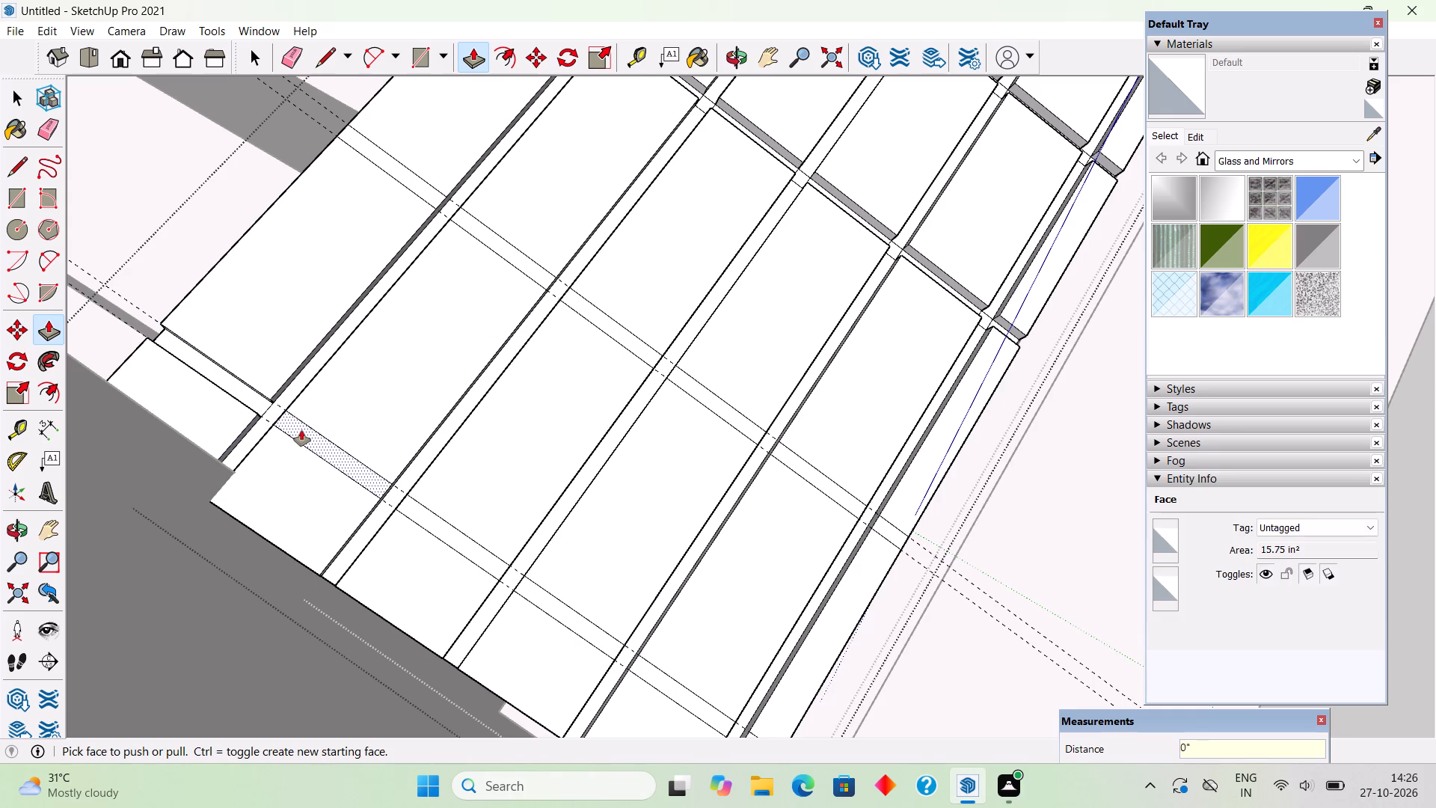
{"action": "double_click", "coordinate": [420, 513]}
{"action": "double_click", "coordinate": [541, 596]}
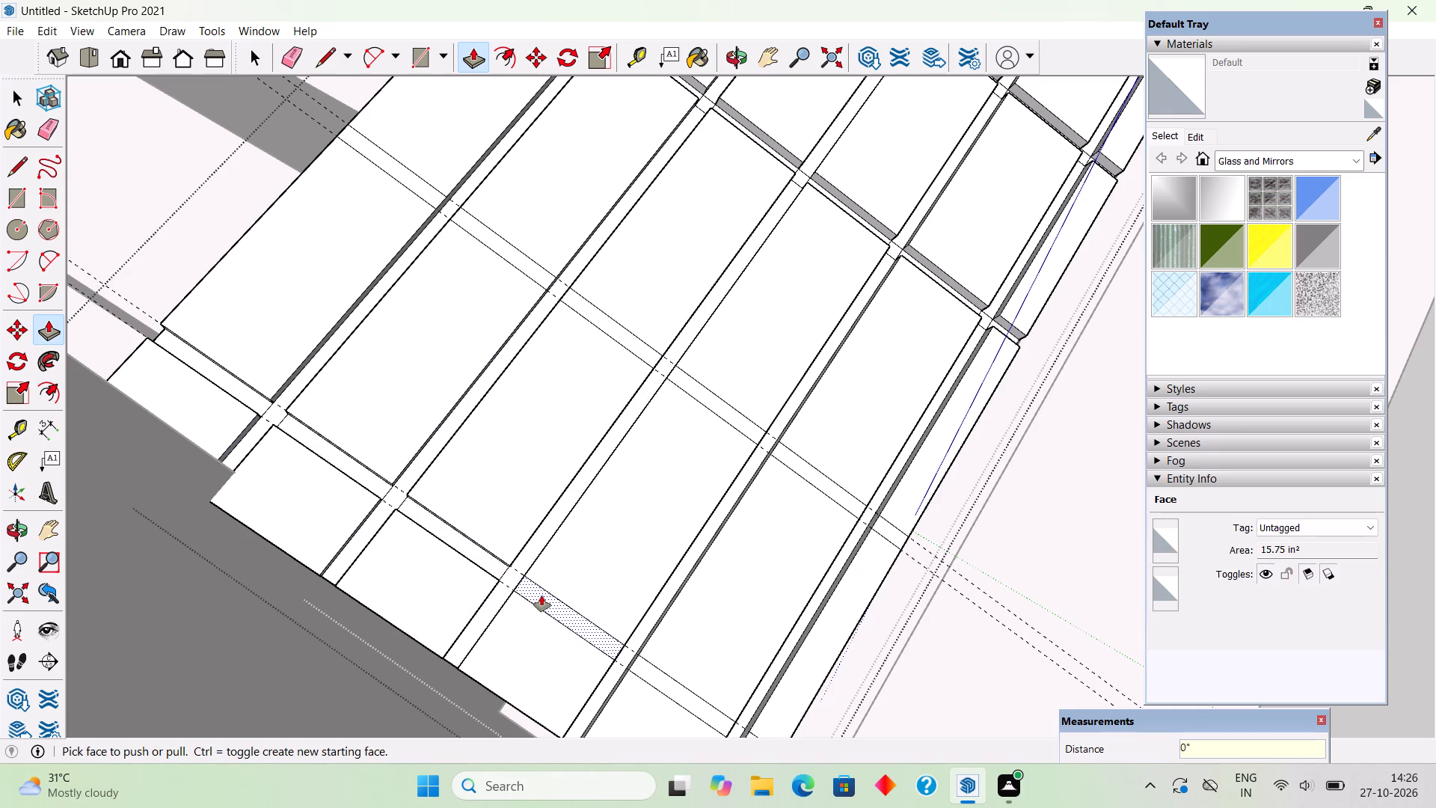
{"action": "double_click", "coordinate": [653, 670]}
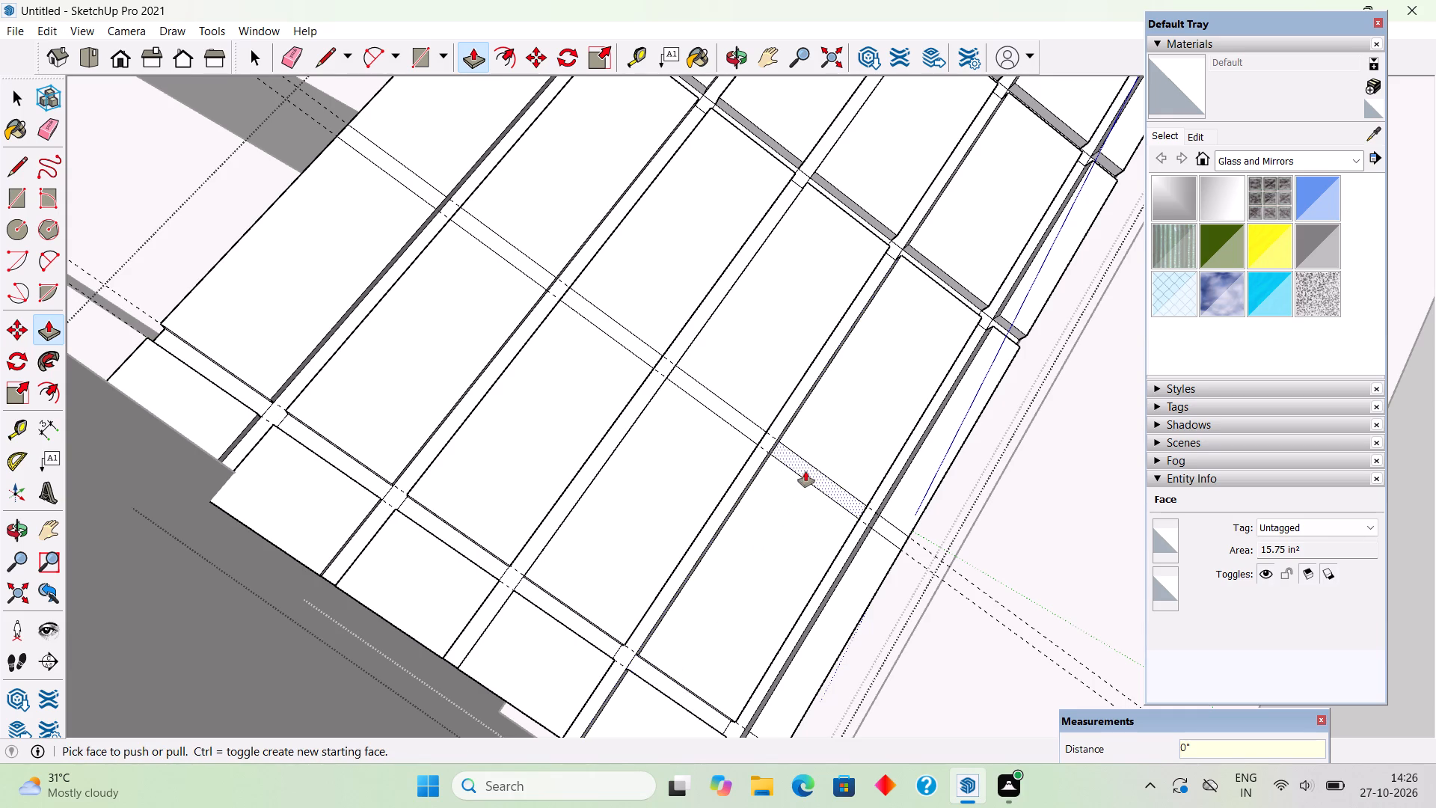
Repeat the 1 1/2" push on the inner row's rectangles to cut gaps through the five tile strips.
{"action": "double_click", "coordinate": [806, 467]}
{"action": "double_click", "coordinate": [735, 414]}
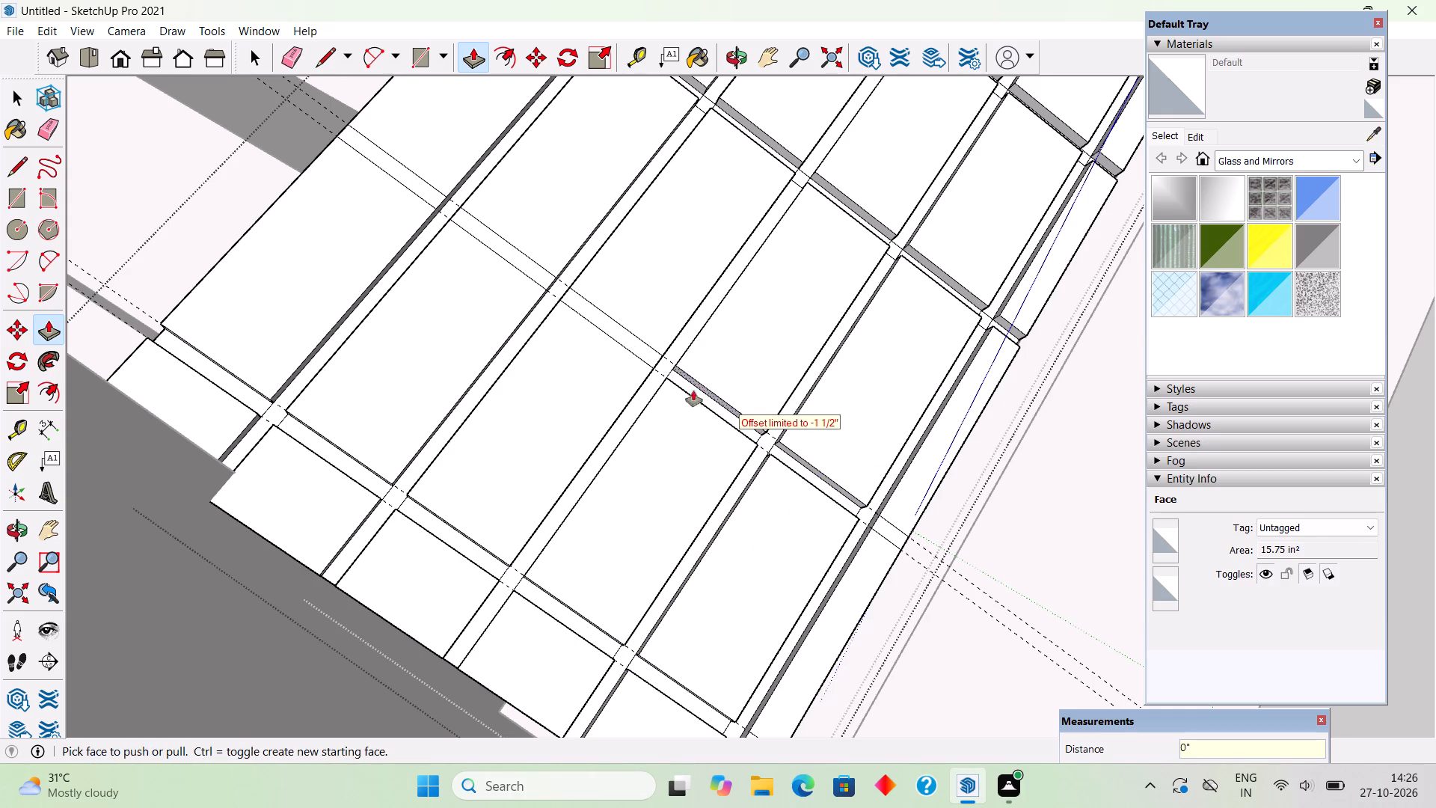
{"action": "double_click", "coordinate": [616, 324]}
{"action": "double_click", "coordinate": [497, 248]}
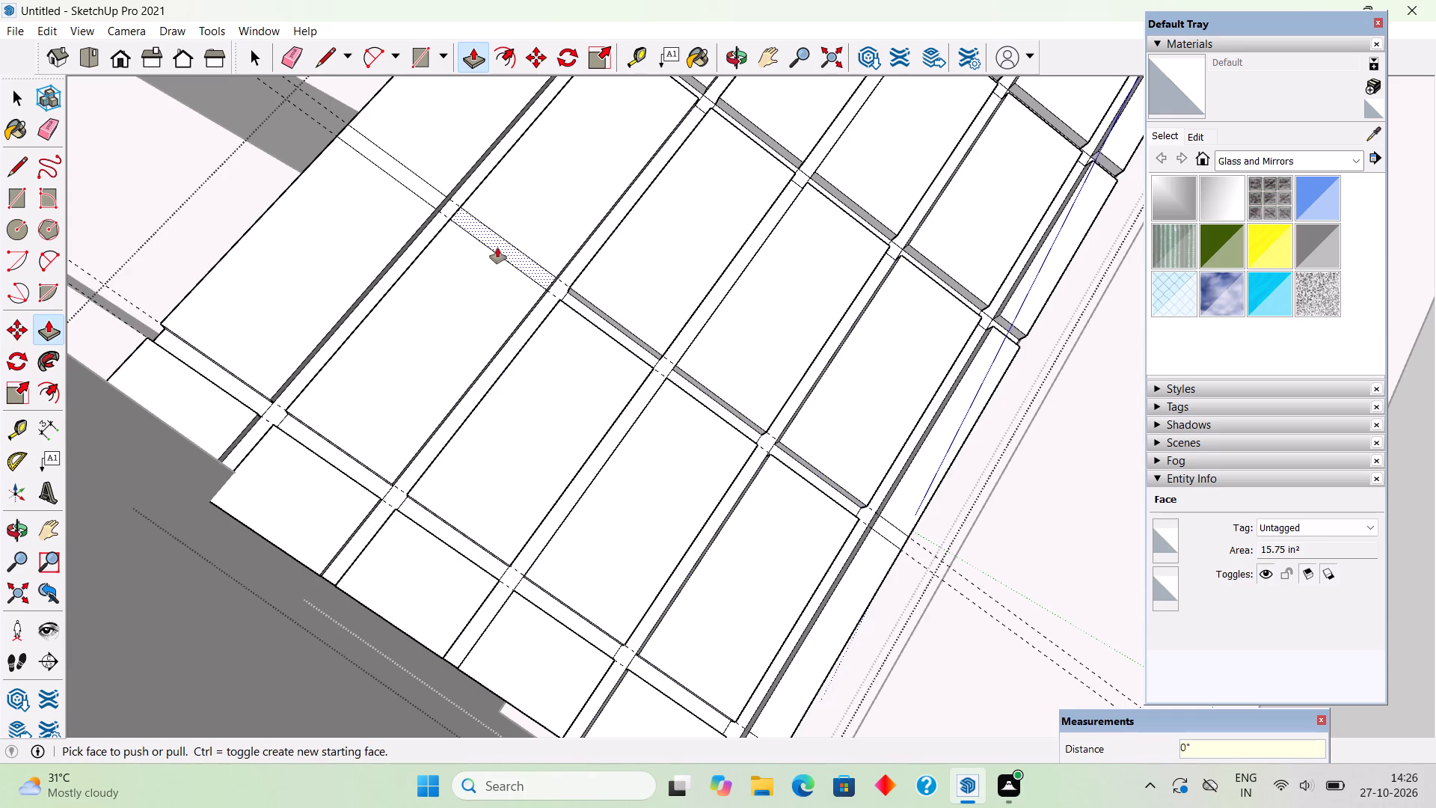
{"action": "double_click", "coordinate": [429, 193]}
{"action": "scroll", "coordinate": [429, 193], "scroll_direction": "down", "scroll_amount": 7}
{"action": "scroll", "coordinate": [500, 248], "scroll_direction": "down", "scroll_amount": 3}
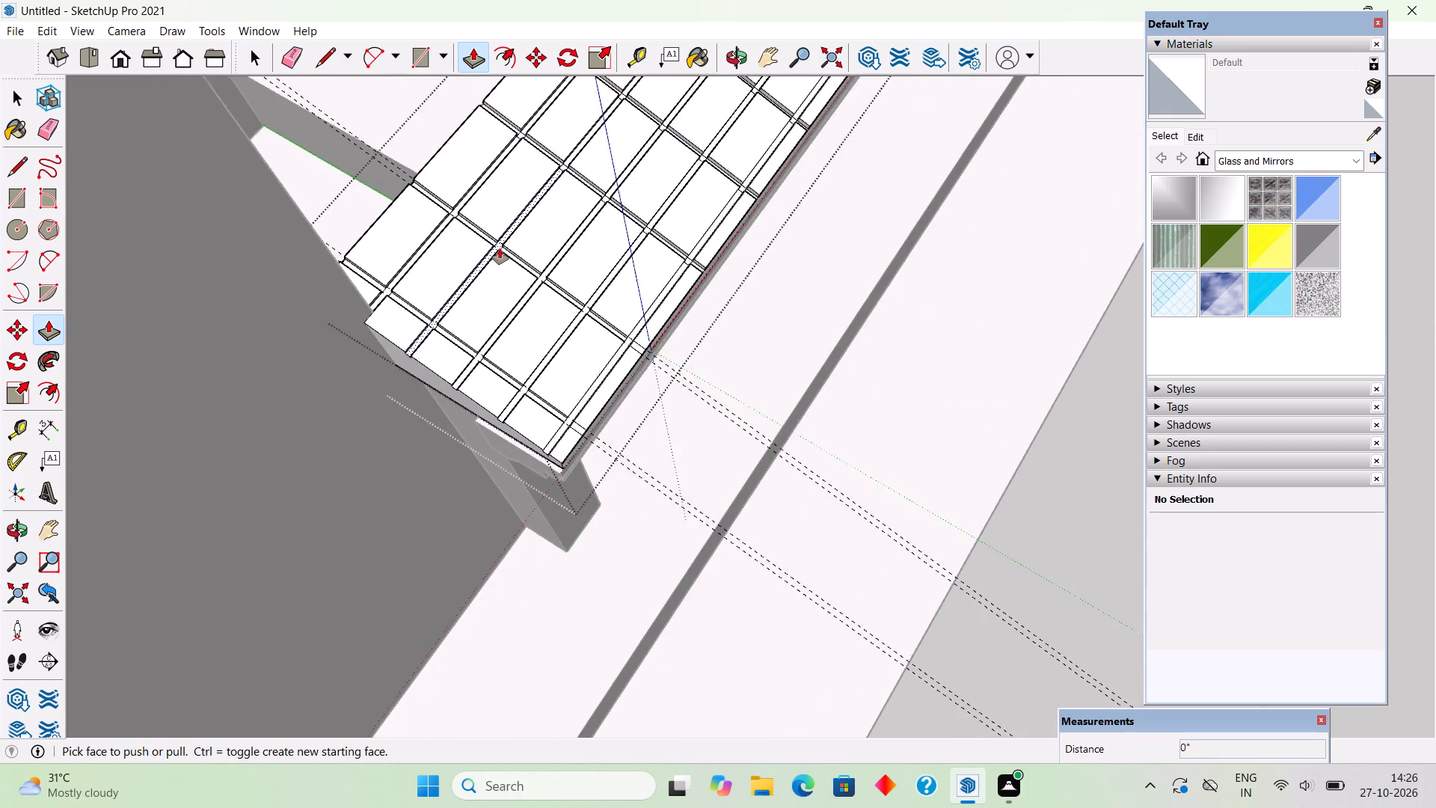
{"action": "scroll", "coordinate": [500, 248], "scroll_direction": "down", "scroll_amount": 2}
{"action": "key", "text": "space"}
{"action": "scroll", "coordinate": [551, 292], "scroll_direction": "down", "scroll_amount": 13}
{"action": "left_click", "coordinate": [824, 339]}
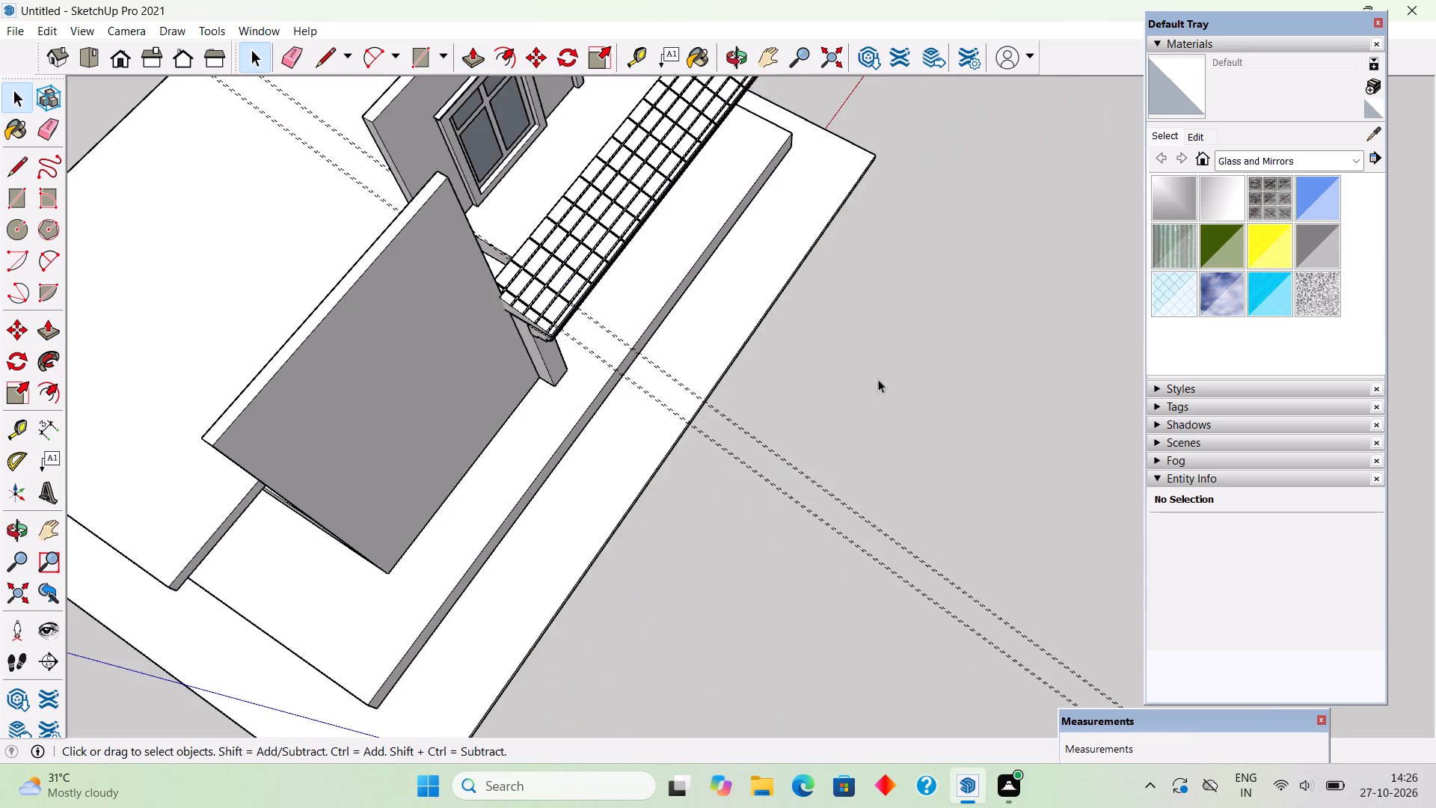
Pull the low return wall beside the porch up 16' 6" to the height of the main front wall.
{"action": "middle_click_drag", "start_coordinate": [838, 334], "coordinate": [404, 114]}
{"action": "scroll", "coordinate": [403, 114], "scroll_direction": "down", "scroll_amount": 4}
{"action": "middle_click_drag", "start_coordinate": [672, 253], "coordinate": [772, 166]}
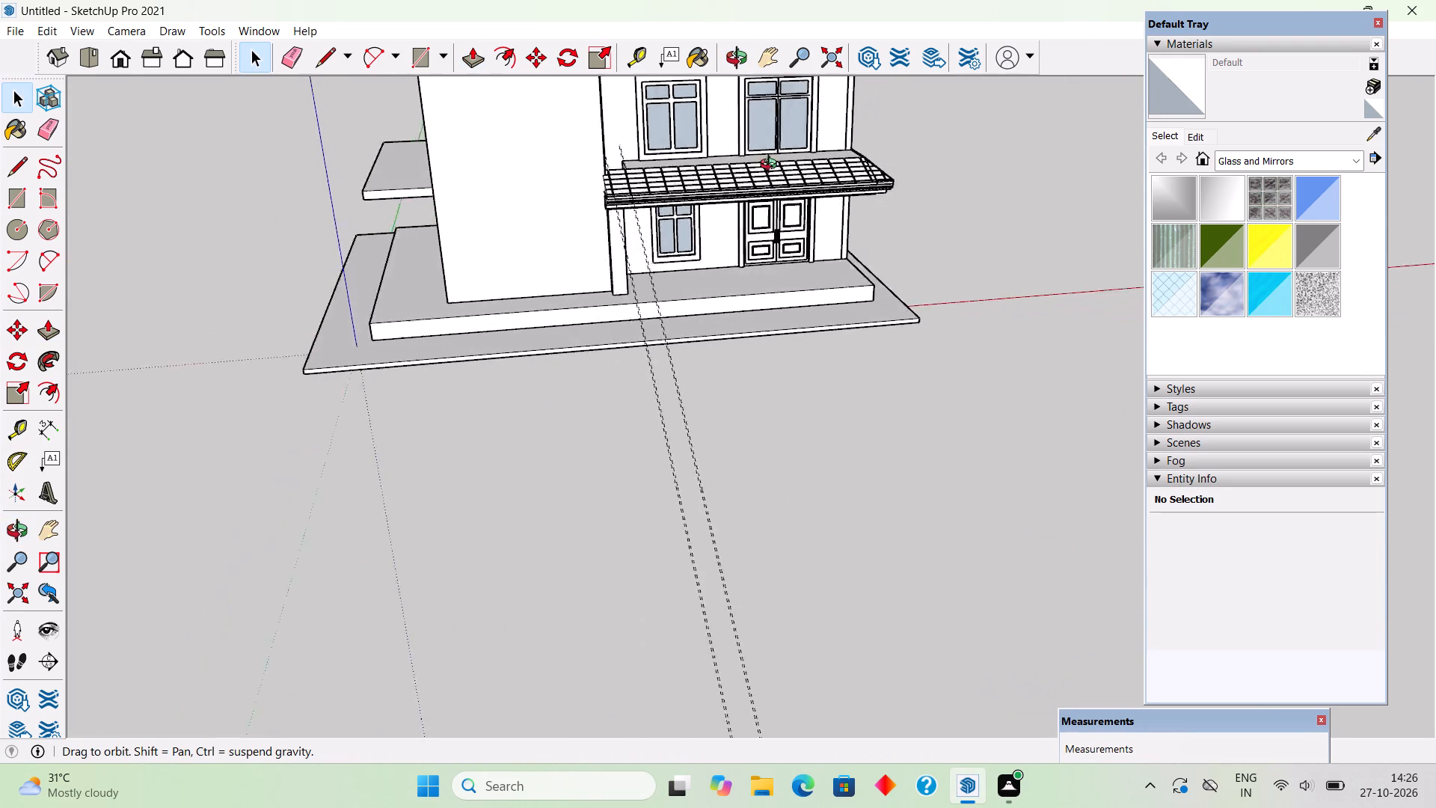
{"action": "middle_click_drag", "start_coordinate": [772, 166], "coordinate": [924, 398]}
{"action": "scroll", "coordinate": [929, 394], "scroll_direction": "up", "scroll_amount": 1}
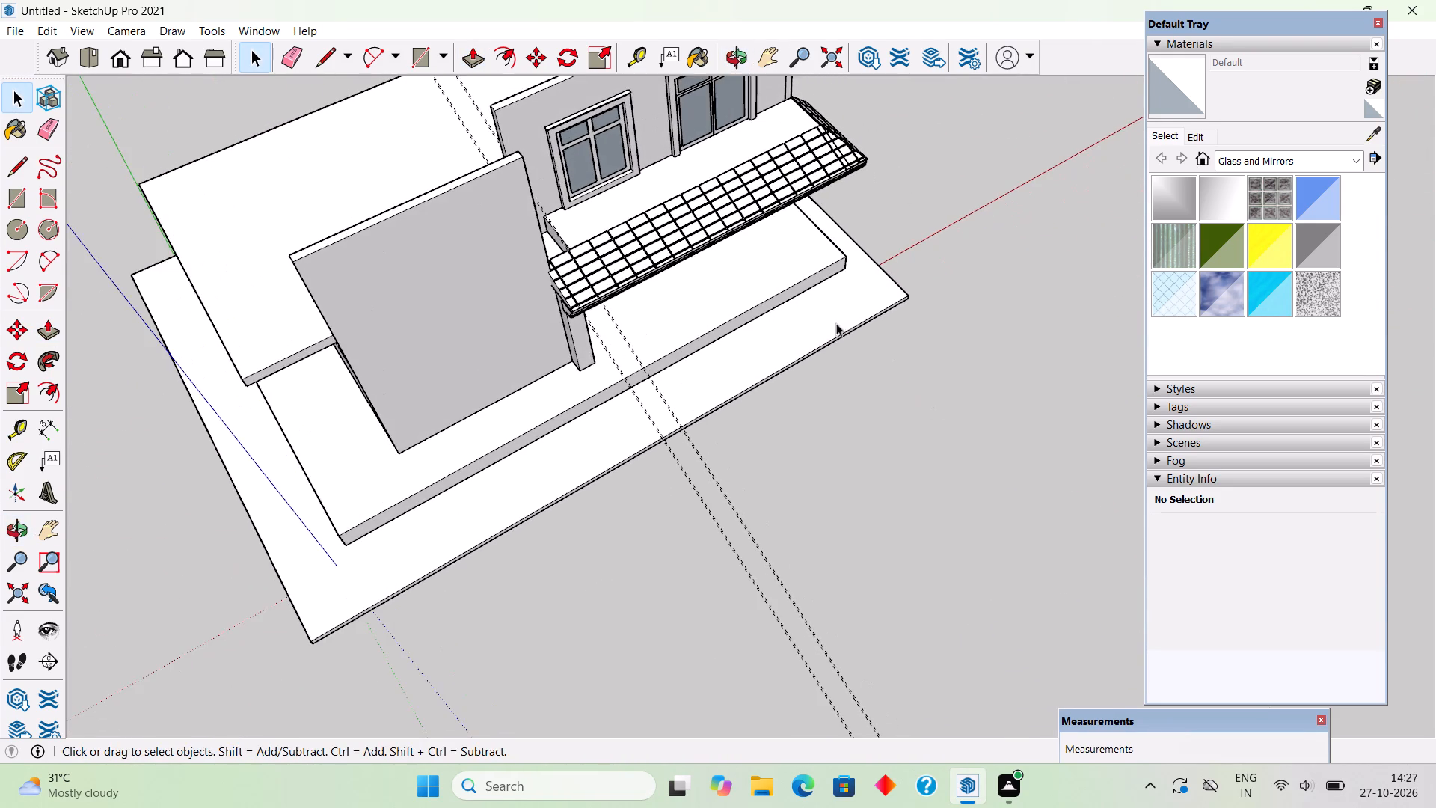
{"action": "scroll", "coordinate": [541, 237], "scroll_direction": "up", "scroll_amount": 3}
{"action": "middle_click_drag", "start_coordinate": [402, 230], "coordinate": [648, 453]}
{"action": "scroll", "coordinate": [564, 467], "scroll_direction": "up", "scroll_amount": 7}
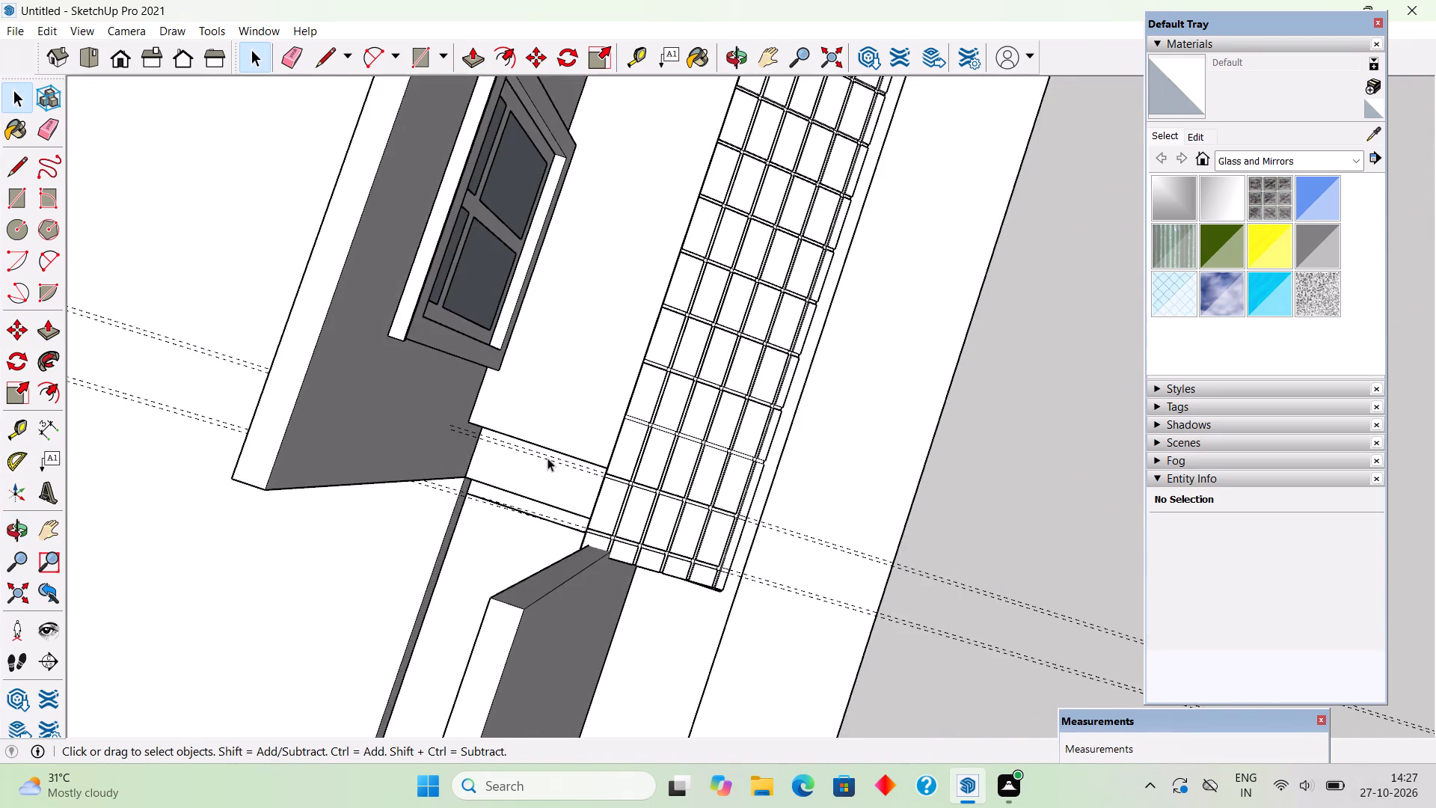
{"action": "scroll", "coordinate": [547, 458], "scroll_direction": "up", "scroll_amount": 4}
{"action": "middle_click_drag", "start_coordinate": [568, 471], "coordinate": [876, 316]}
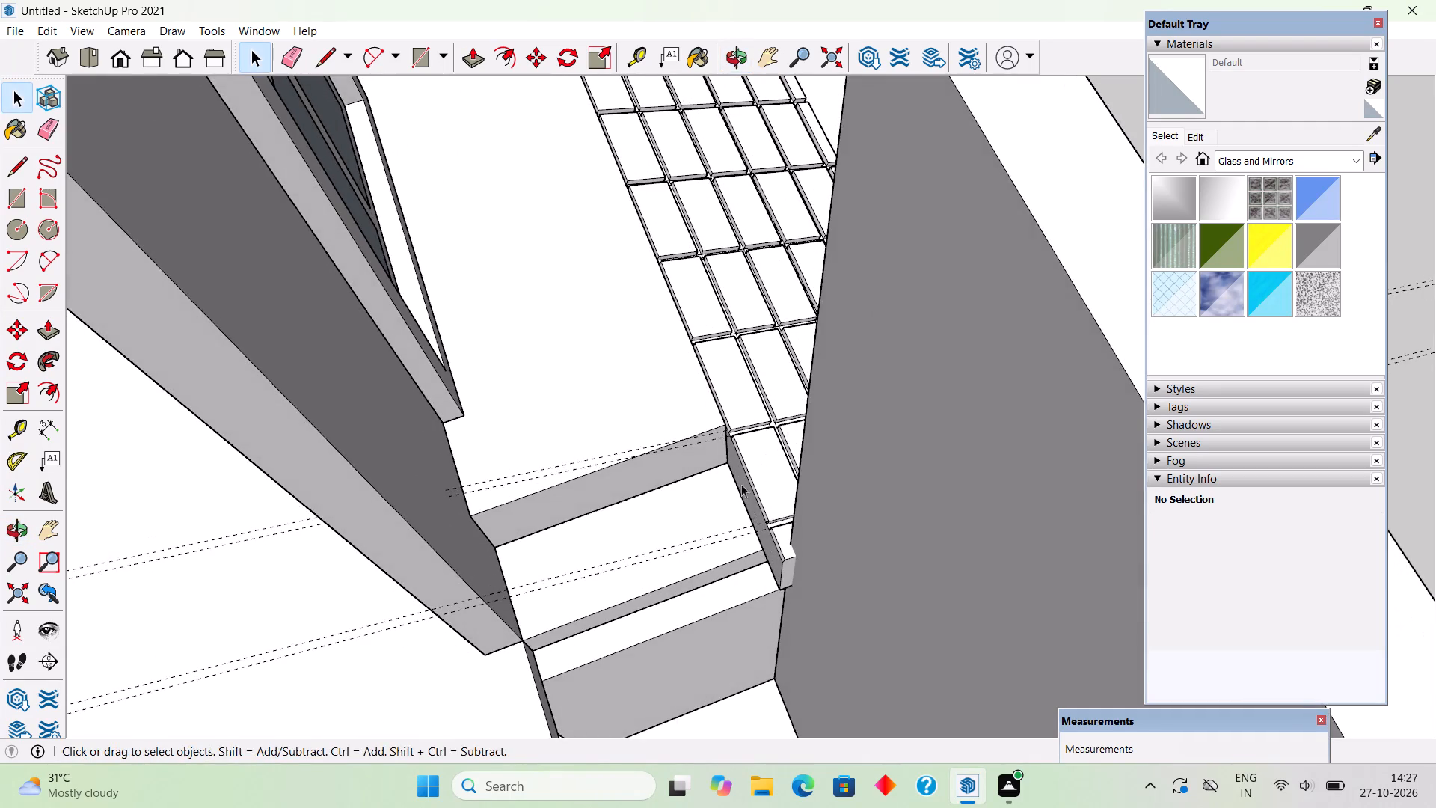
{"action": "middle_click_drag", "start_coordinate": [737, 465], "coordinate": [717, 310]}
{"action": "triple_click", "coordinate": [719, 495]}
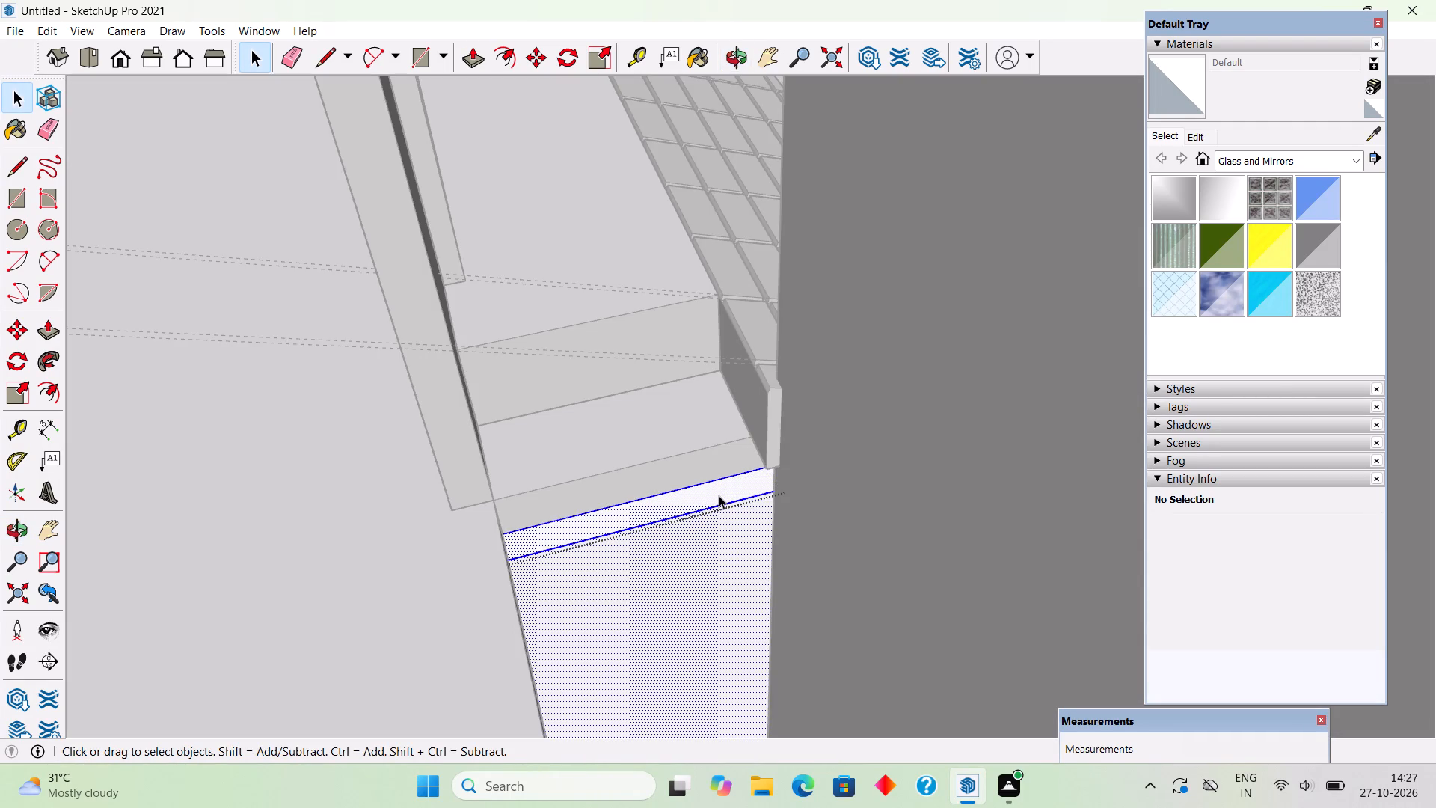
{"action": "key", "text": "p"}
{"action": "left_click", "coordinate": [719, 495]}
{"action": "scroll", "coordinate": [742, 385], "scroll_direction": "down", "scroll_amount": 9}
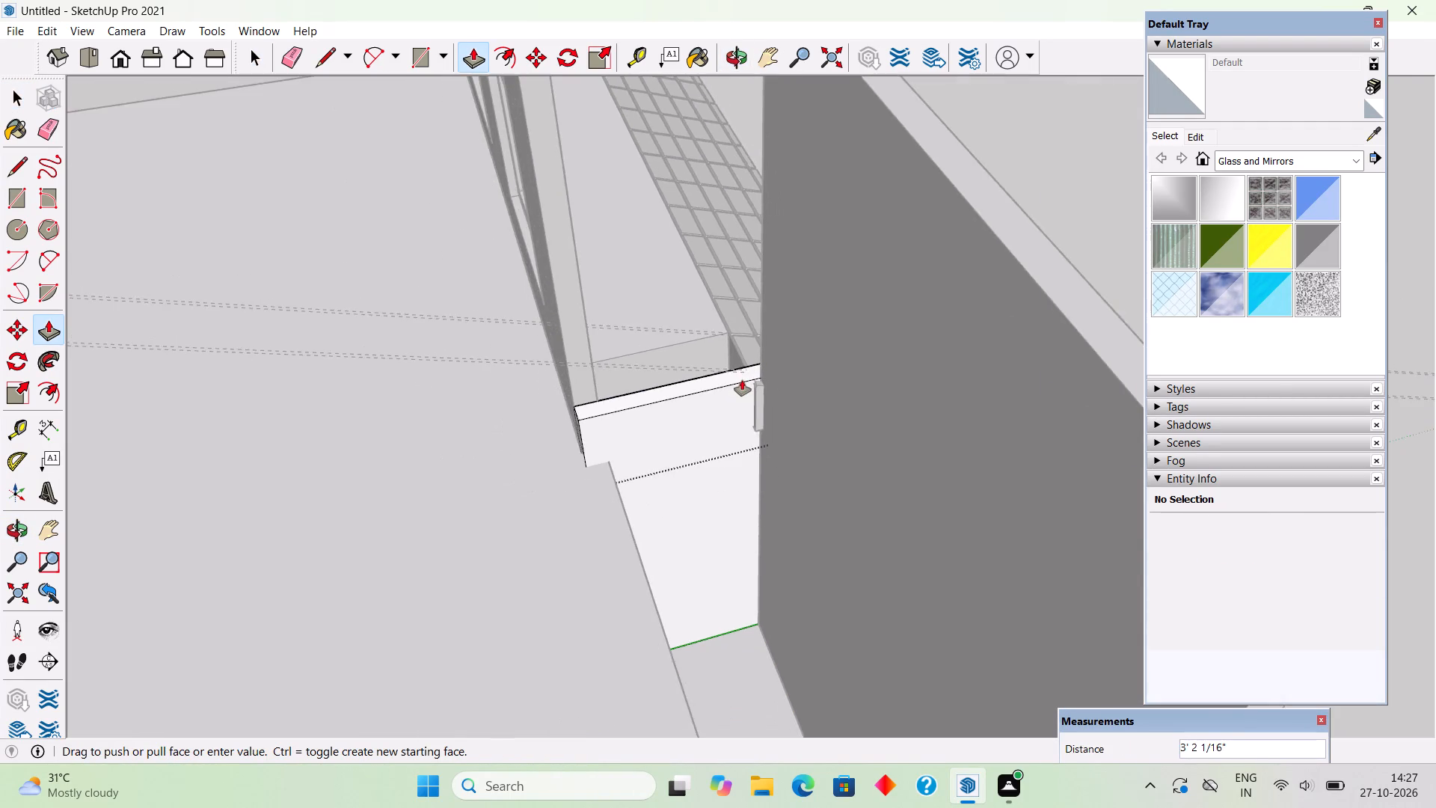
{"action": "scroll", "coordinate": [742, 379], "scroll_direction": "down", "scroll_amount": 3}
{"action": "left_click", "coordinate": [785, 239]}
Extend the end of the flat slab behind the porch roof tiles 2' to meet the return wall.
{"action": "middle_click_drag", "start_coordinate": [781, 319], "coordinate": [354, 581]}
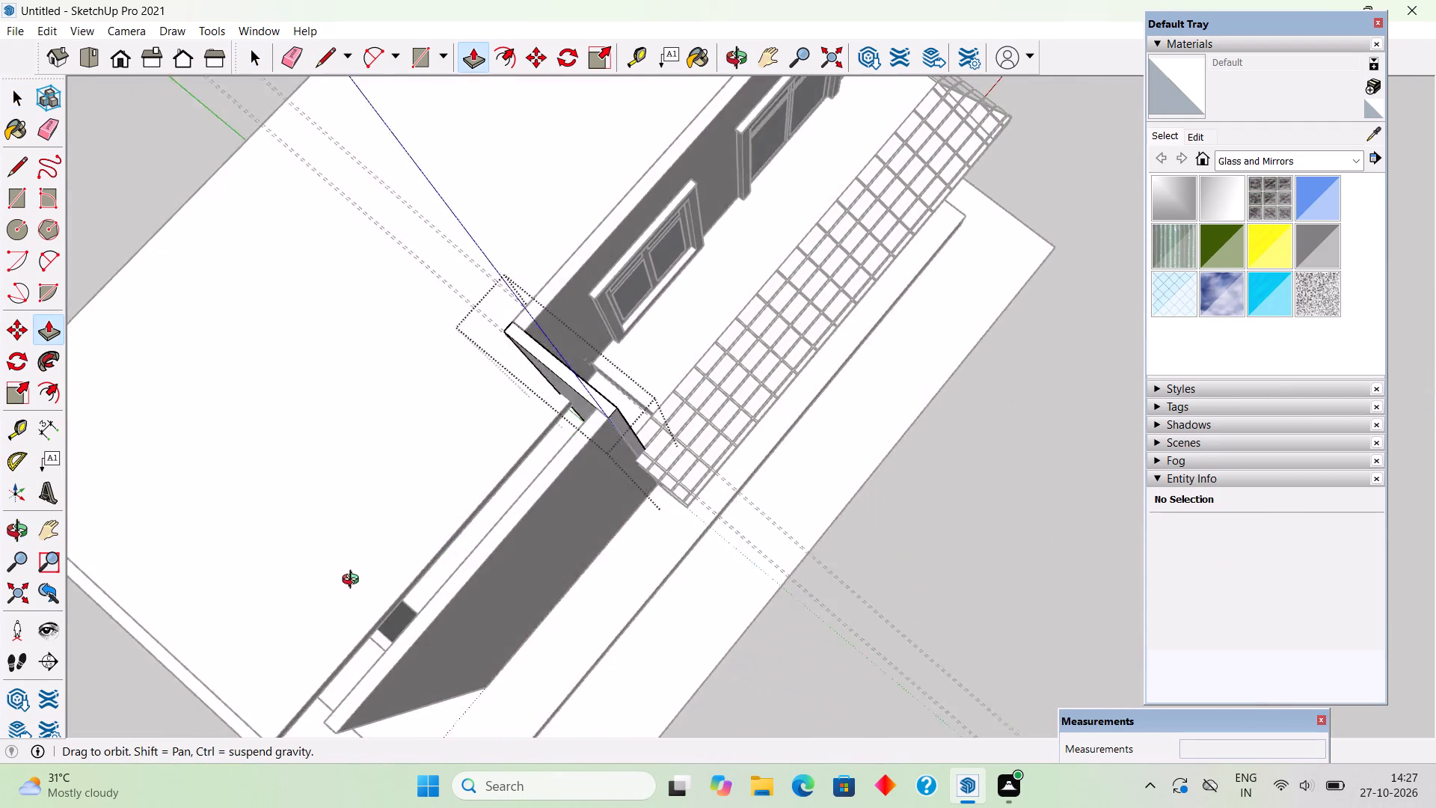
{"action": "middle_click_drag", "start_coordinate": [354, 581], "coordinate": [339, 584]}
{"action": "scroll", "coordinate": [561, 378], "scroll_direction": "up", "scroll_amount": 6}
{"action": "scroll", "coordinate": [691, 379], "scroll_direction": "up", "scroll_amount": 7}
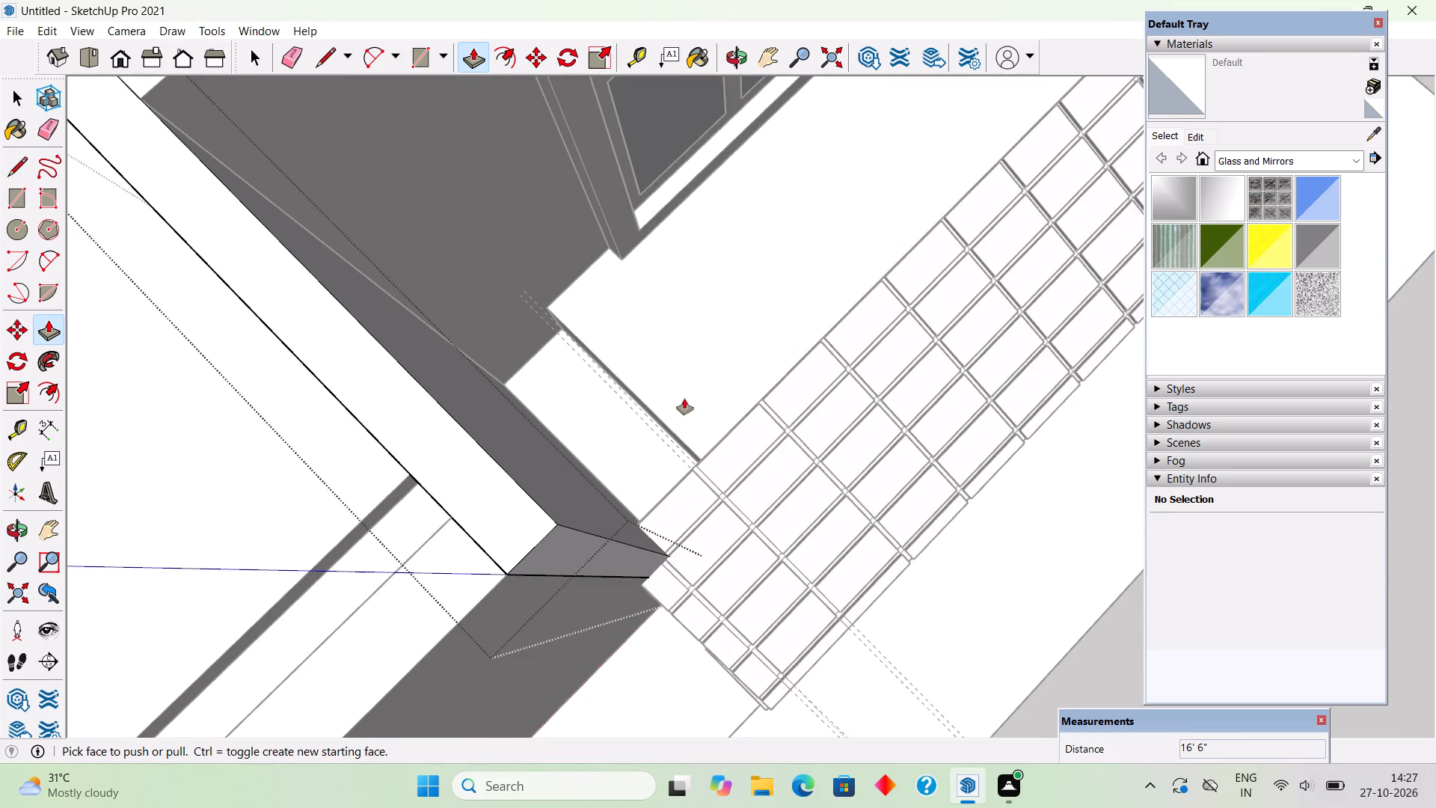
{"action": "key", "text": "space"}
{"action": "triple_click", "coordinate": [702, 364]}
{"action": "scroll", "coordinate": [639, 426], "scroll_direction": "up", "scroll_amount": 7}
{"action": "middle_click_drag", "start_coordinate": [676, 414], "coordinate": [725, 343]}
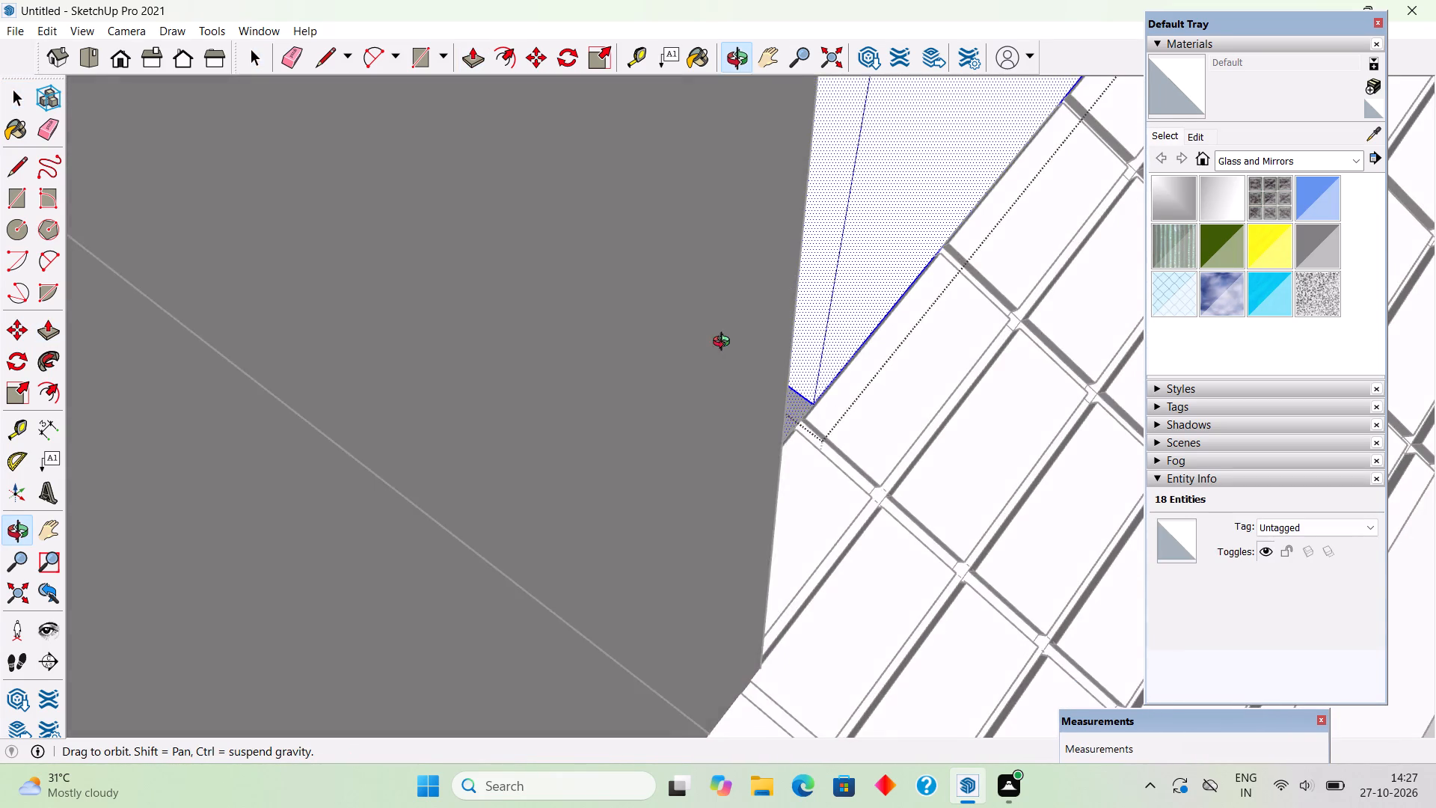
{"action": "middle_click_drag", "start_coordinate": [725, 343], "coordinate": [491, 312]}
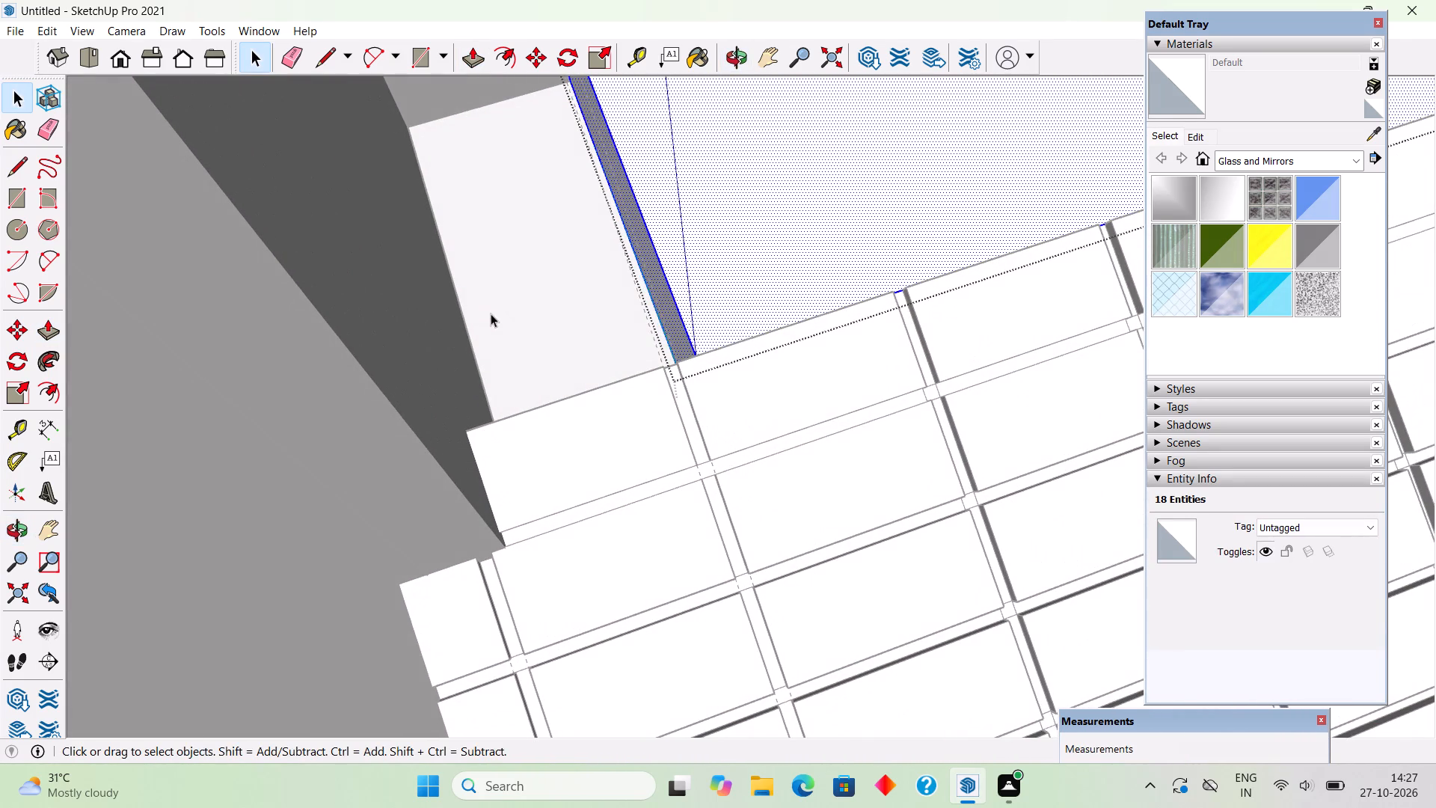
{"action": "key", "text": "p"}
{"action": "left_click", "coordinate": [661, 278]}
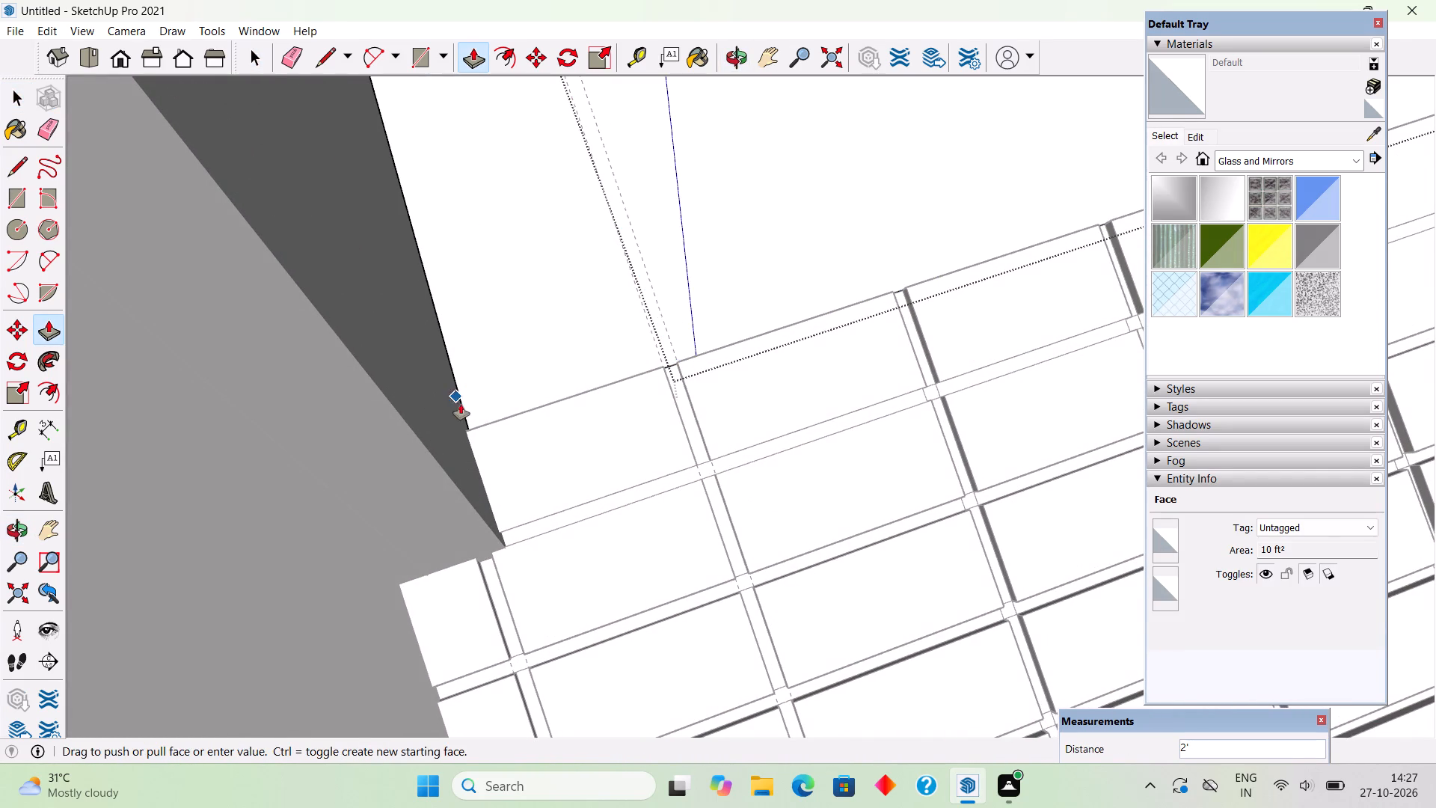
{"action": "left_click", "coordinate": [465, 428]}
{"action": "key", "text": "space"}
{"action": "scroll", "coordinate": [572, 327], "scroll_direction": "down", "scroll_amount": 7}
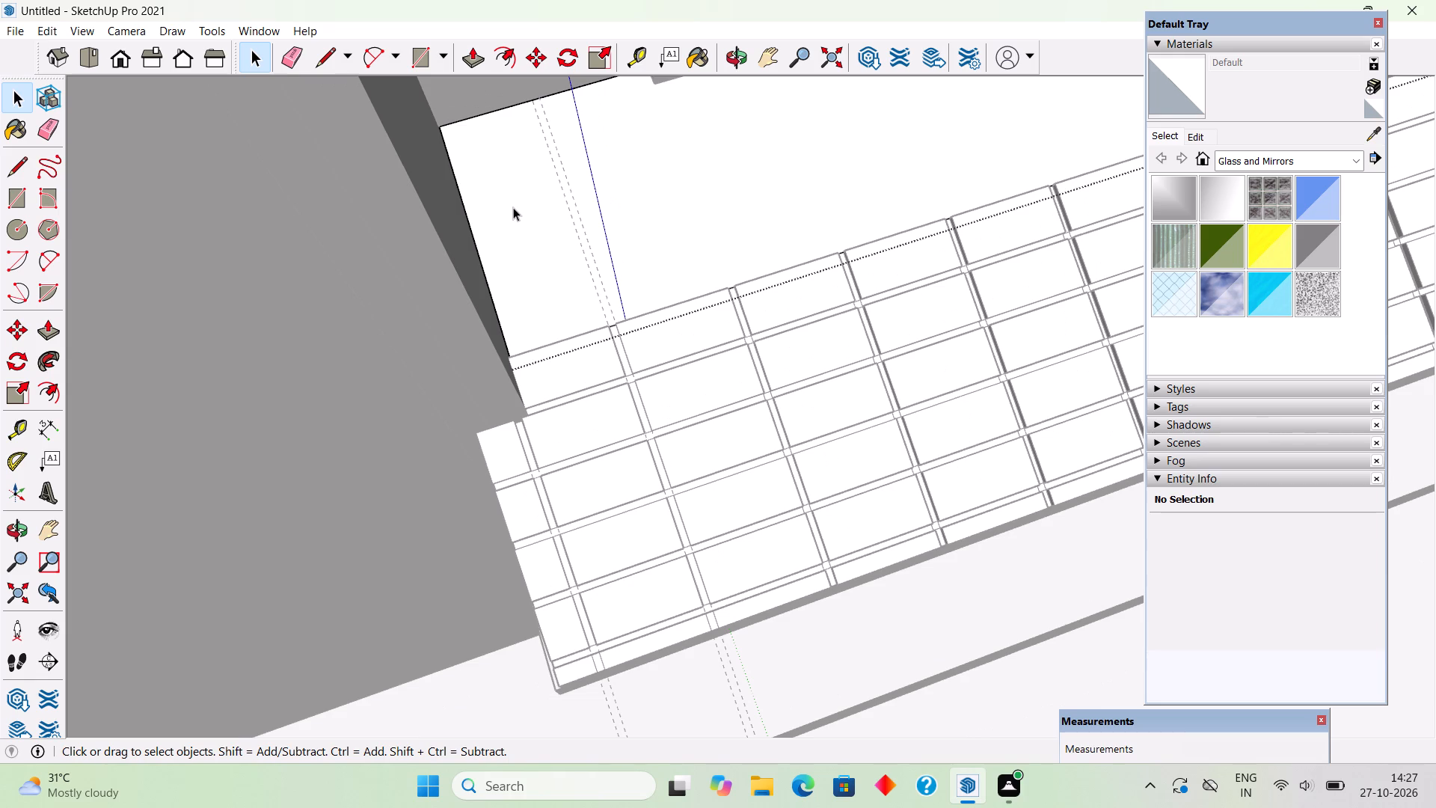
{"action": "scroll", "coordinate": [582, 198], "scroll_direction": "down", "scroll_amount": 7}
{"action": "scroll", "coordinate": [649, 296], "scroll_direction": "down", "scroll_amount": 9}
{"action": "scroll", "coordinate": [643, 329], "scroll_direction": "down", "scroll_amount": 20}
{"action": "scroll", "coordinate": [643, 329], "scroll_direction": "down", "scroll_amount": 8}
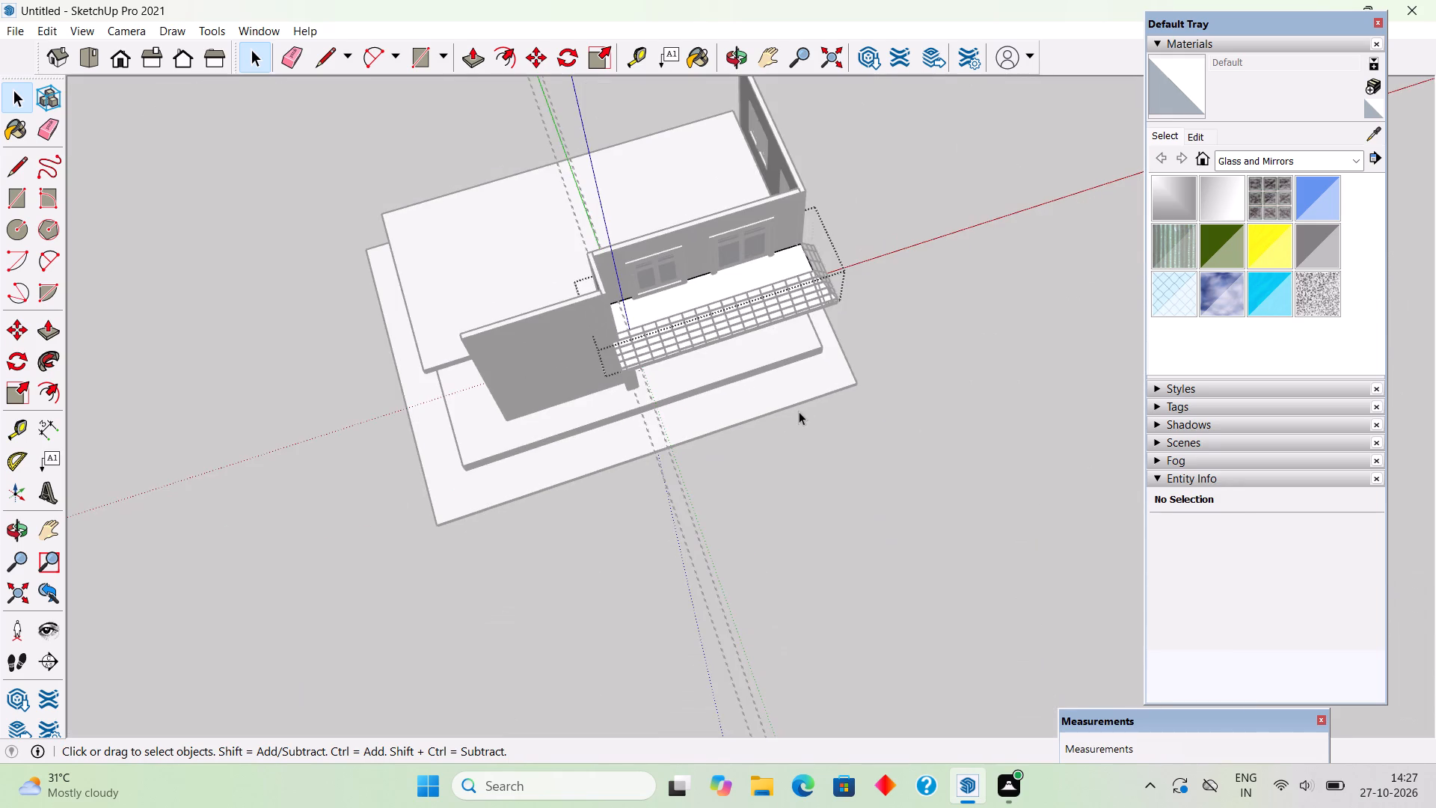
{"action": "left_click", "coordinate": [804, 411]}
Delete all construction guides from the model.
{"action": "middle_click_drag", "start_coordinate": [717, 423], "coordinate": [651, 138]}
{"action": "scroll", "coordinate": [588, 431], "scroll_direction": "up", "scroll_amount": 6}
{"action": "scroll", "coordinate": [605, 434], "scroll_direction": "down", "scroll_amount": 3}
{"action": "middle_click_drag", "start_coordinate": [666, 422], "coordinate": [675, 322]}
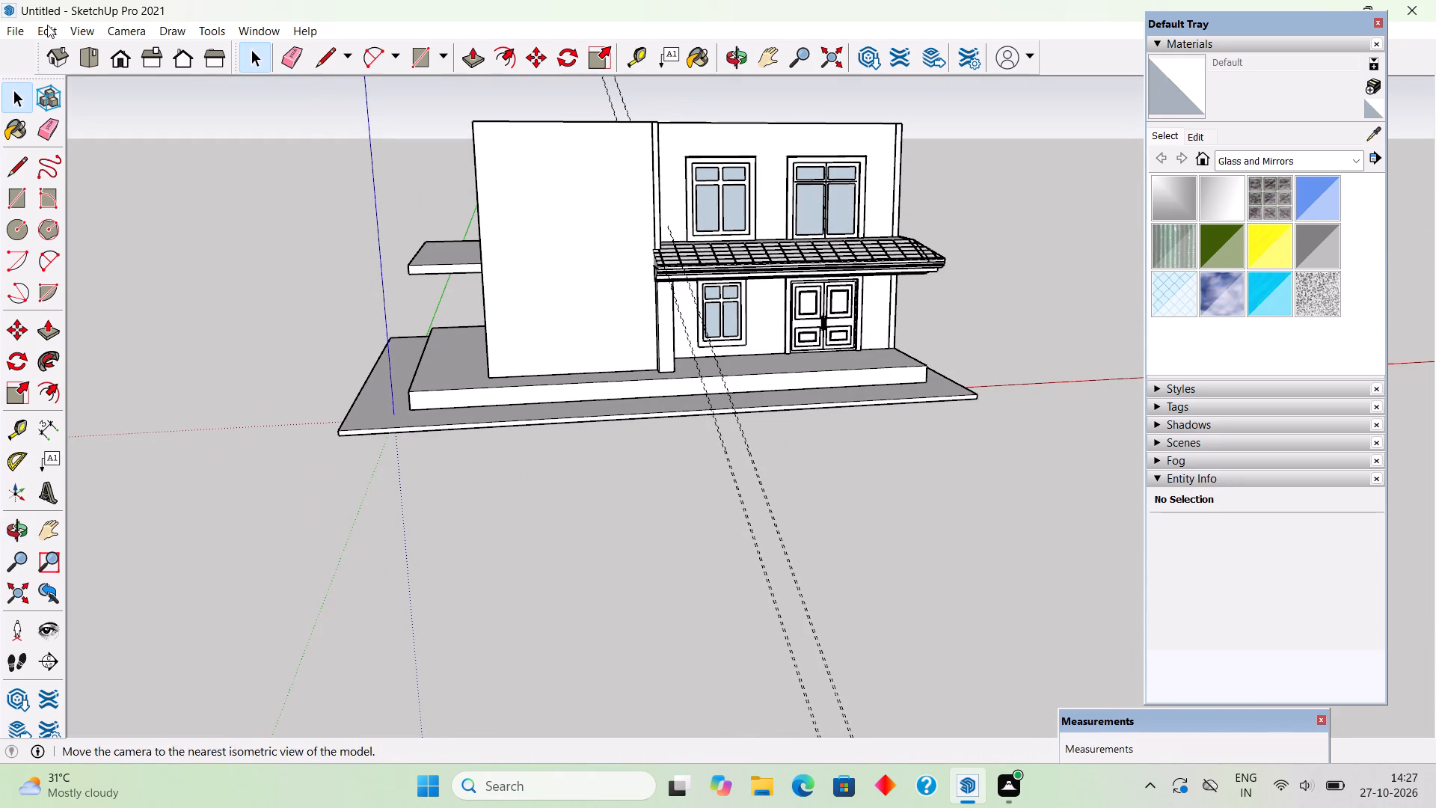
{"action": "left_click", "coordinate": [47, 25]}
{"action": "left_click", "coordinate": [139, 198]}
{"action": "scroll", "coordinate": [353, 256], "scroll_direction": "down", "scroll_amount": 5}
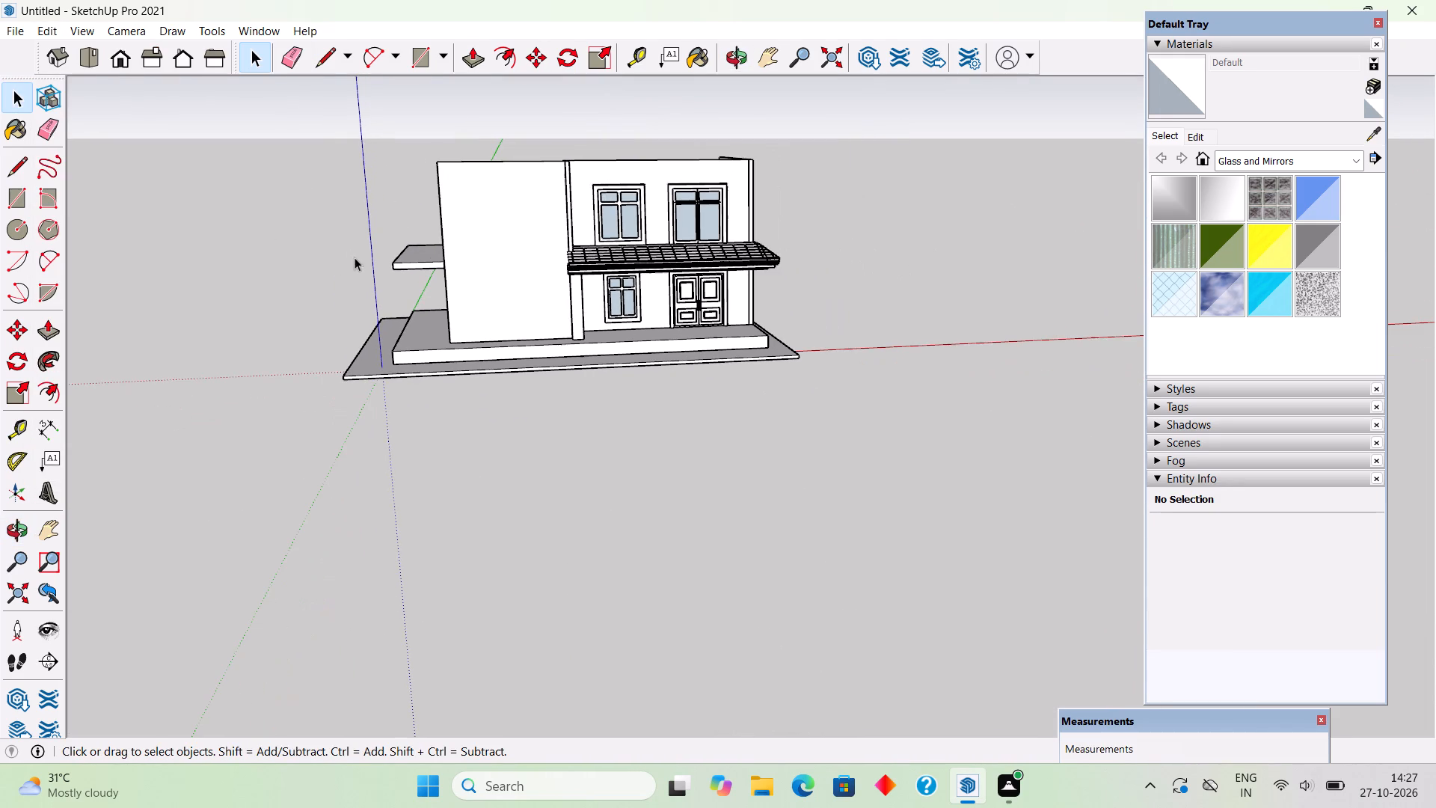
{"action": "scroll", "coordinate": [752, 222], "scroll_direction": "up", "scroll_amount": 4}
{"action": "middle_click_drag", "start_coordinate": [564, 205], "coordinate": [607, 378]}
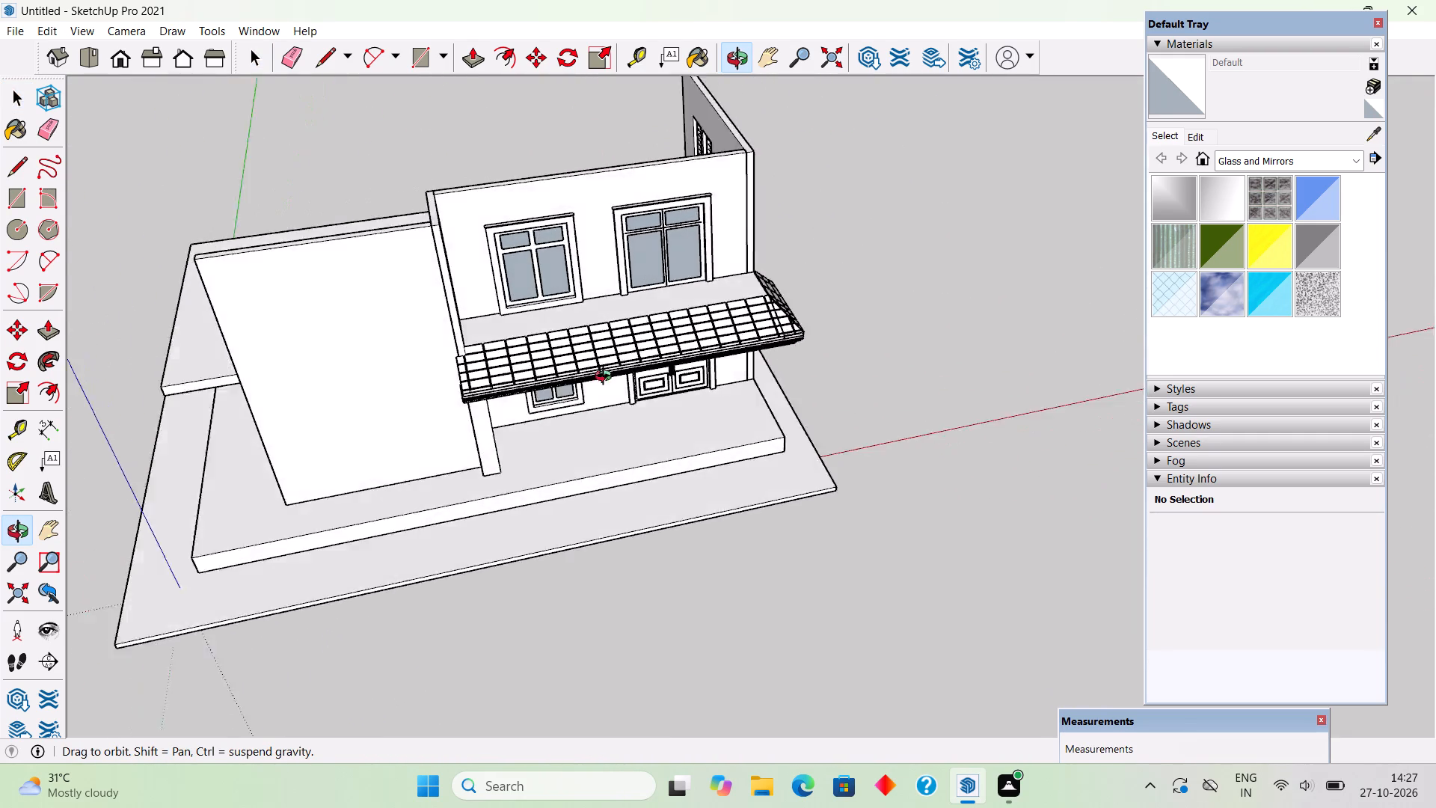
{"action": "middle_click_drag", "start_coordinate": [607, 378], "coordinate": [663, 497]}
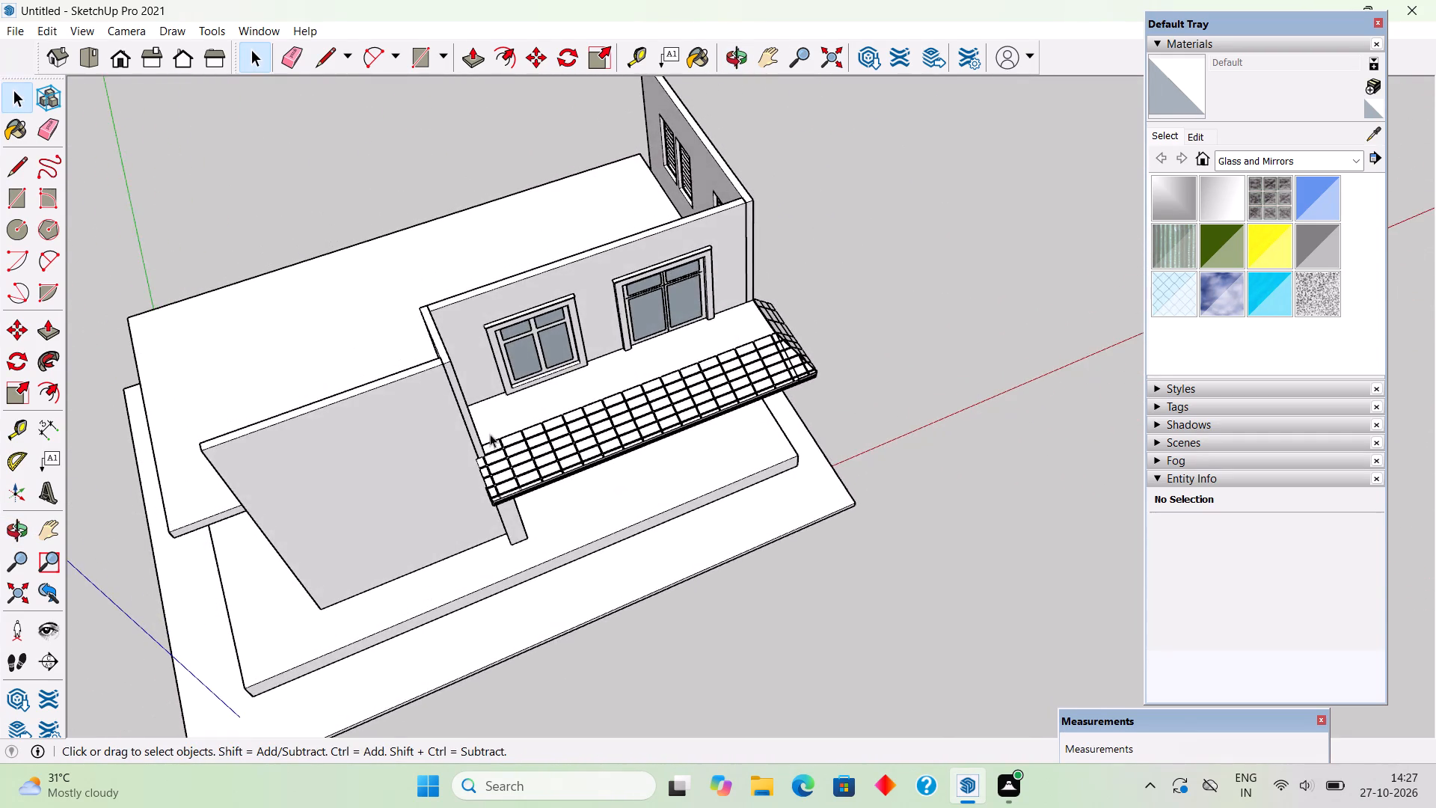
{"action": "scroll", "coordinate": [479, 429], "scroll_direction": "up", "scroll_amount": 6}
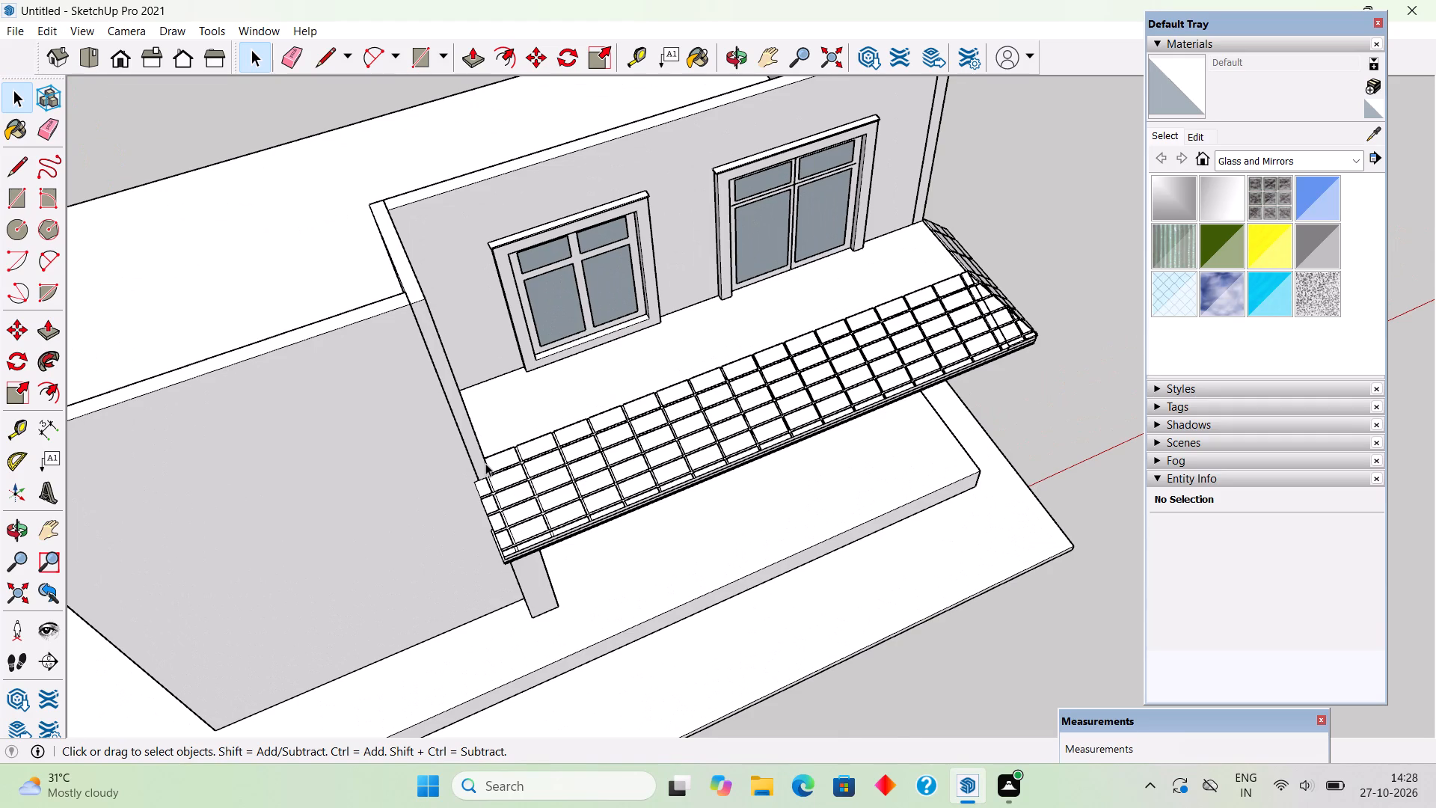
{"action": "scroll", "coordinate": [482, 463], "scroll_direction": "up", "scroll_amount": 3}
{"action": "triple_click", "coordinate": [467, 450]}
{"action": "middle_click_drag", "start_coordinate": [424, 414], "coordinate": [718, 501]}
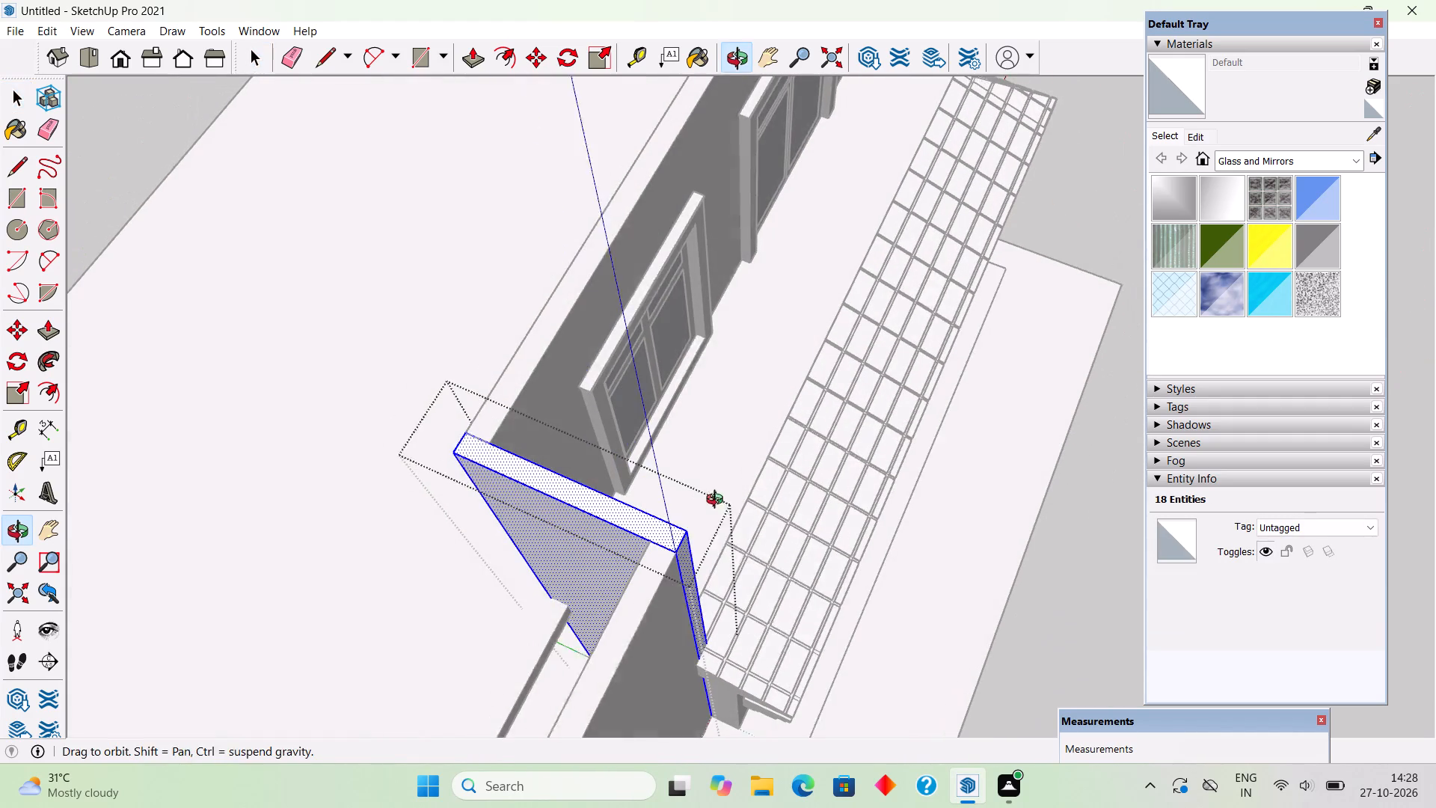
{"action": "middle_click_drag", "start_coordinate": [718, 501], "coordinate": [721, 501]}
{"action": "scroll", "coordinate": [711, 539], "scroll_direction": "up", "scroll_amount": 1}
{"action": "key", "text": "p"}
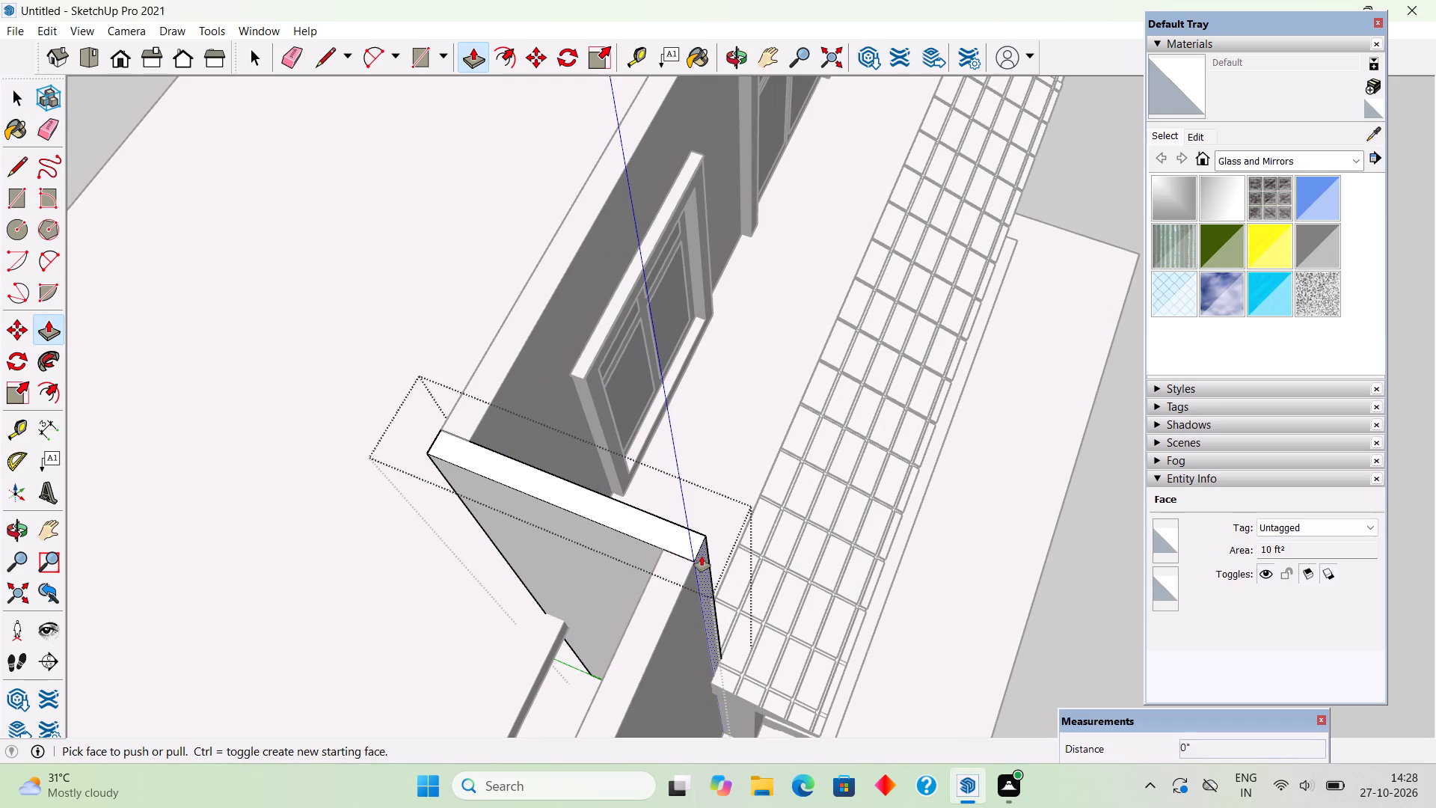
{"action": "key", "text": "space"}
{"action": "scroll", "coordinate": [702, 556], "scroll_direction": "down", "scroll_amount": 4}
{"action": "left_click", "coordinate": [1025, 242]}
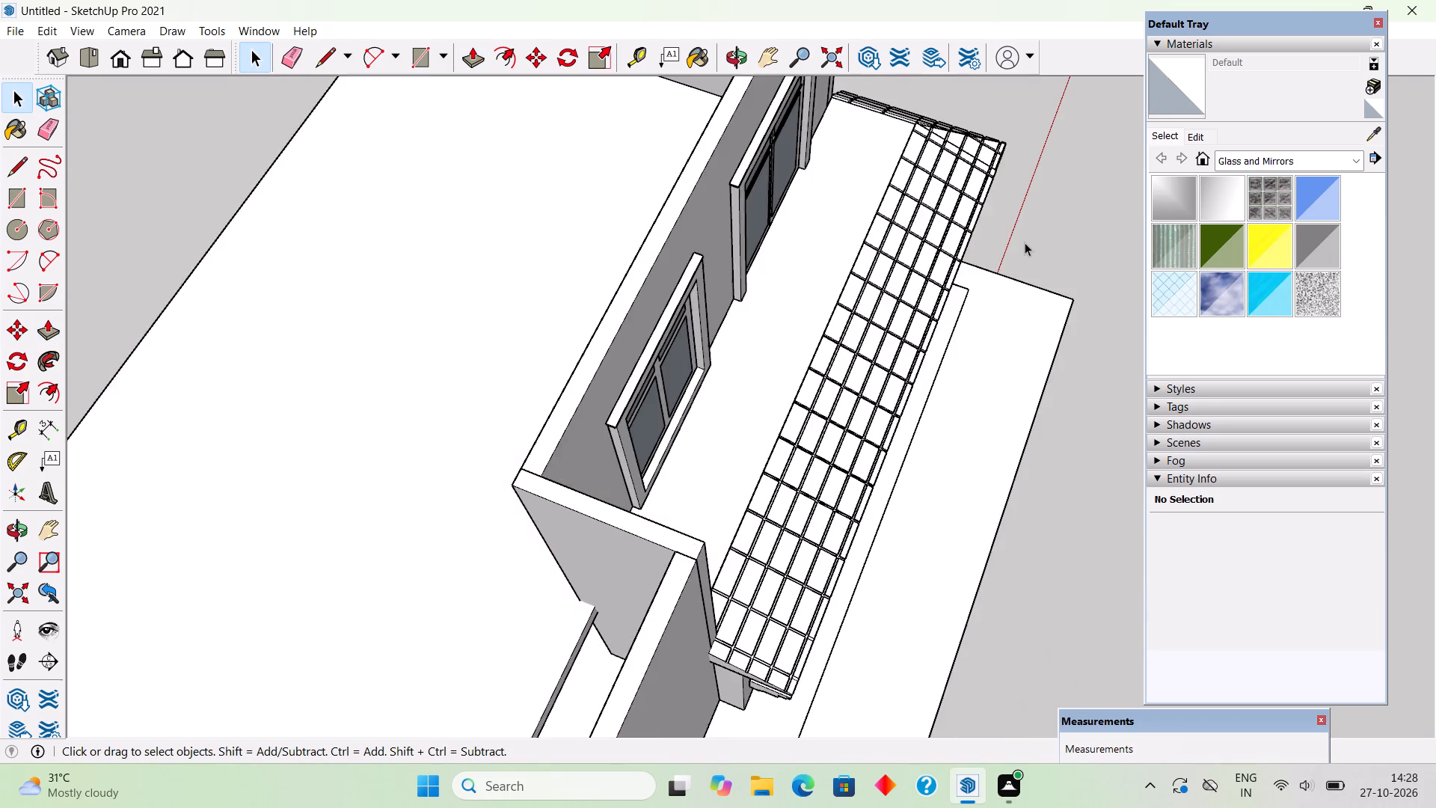
Examine the house front, the return wall and the tiled porch roof from several angles.
{"action": "scroll", "coordinate": [1025, 242], "scroll_direction": "down", "scroll_amount": 6}
{"action": "middle_click_drag", "start_coordinate": [875, 446], "coordinate": [565, 123]}
{"action": "scroll", "coordinate": [657, 265], "scroll_direction": "up", "scroll_amount": 1}
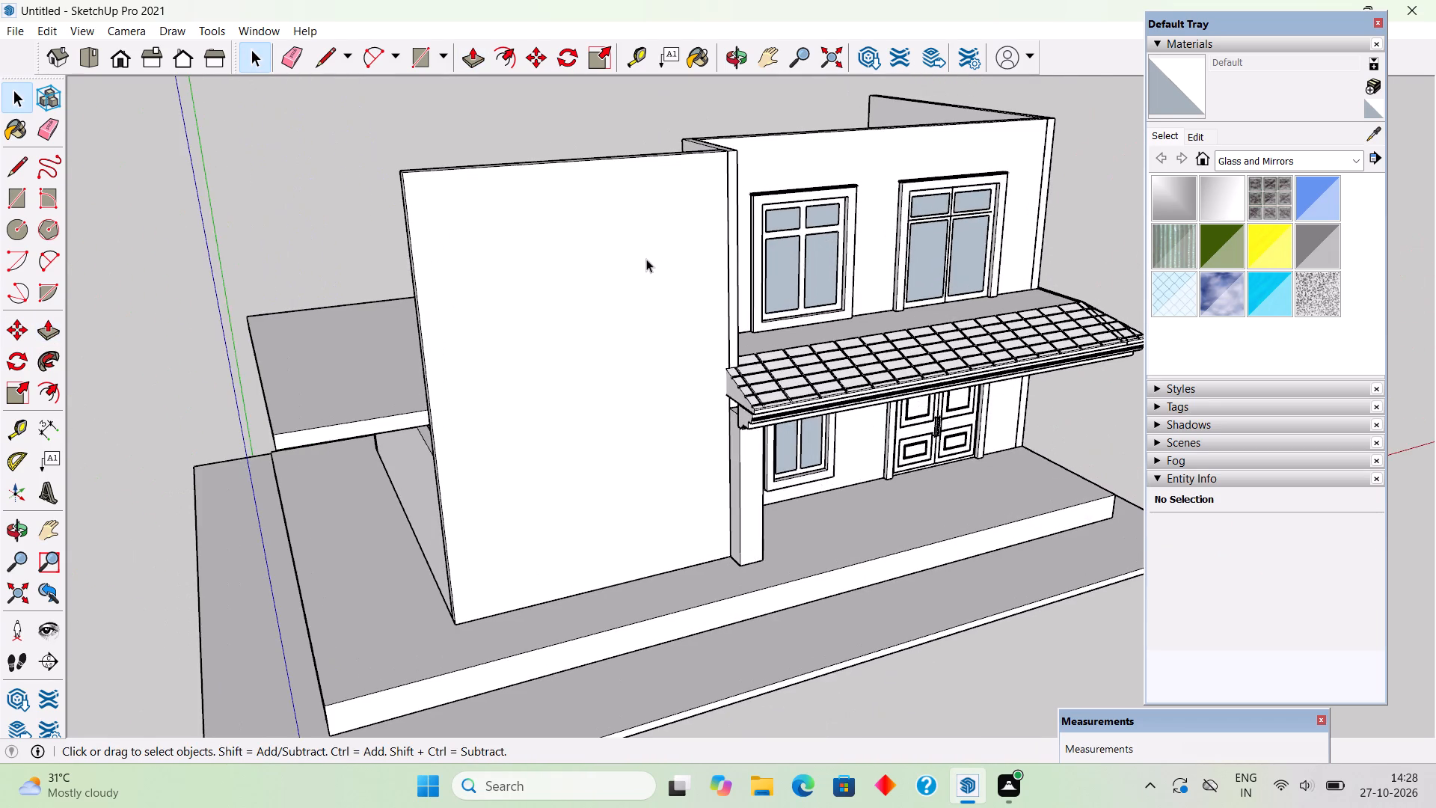
{"action": "scroll", "coordinate": [646, 259], "scroll_direction": "up", "scroll_amount": 1}
{"action": "middle_click_drag", "start_coordinate": [610, 233], "coordinate": [551, 213]}
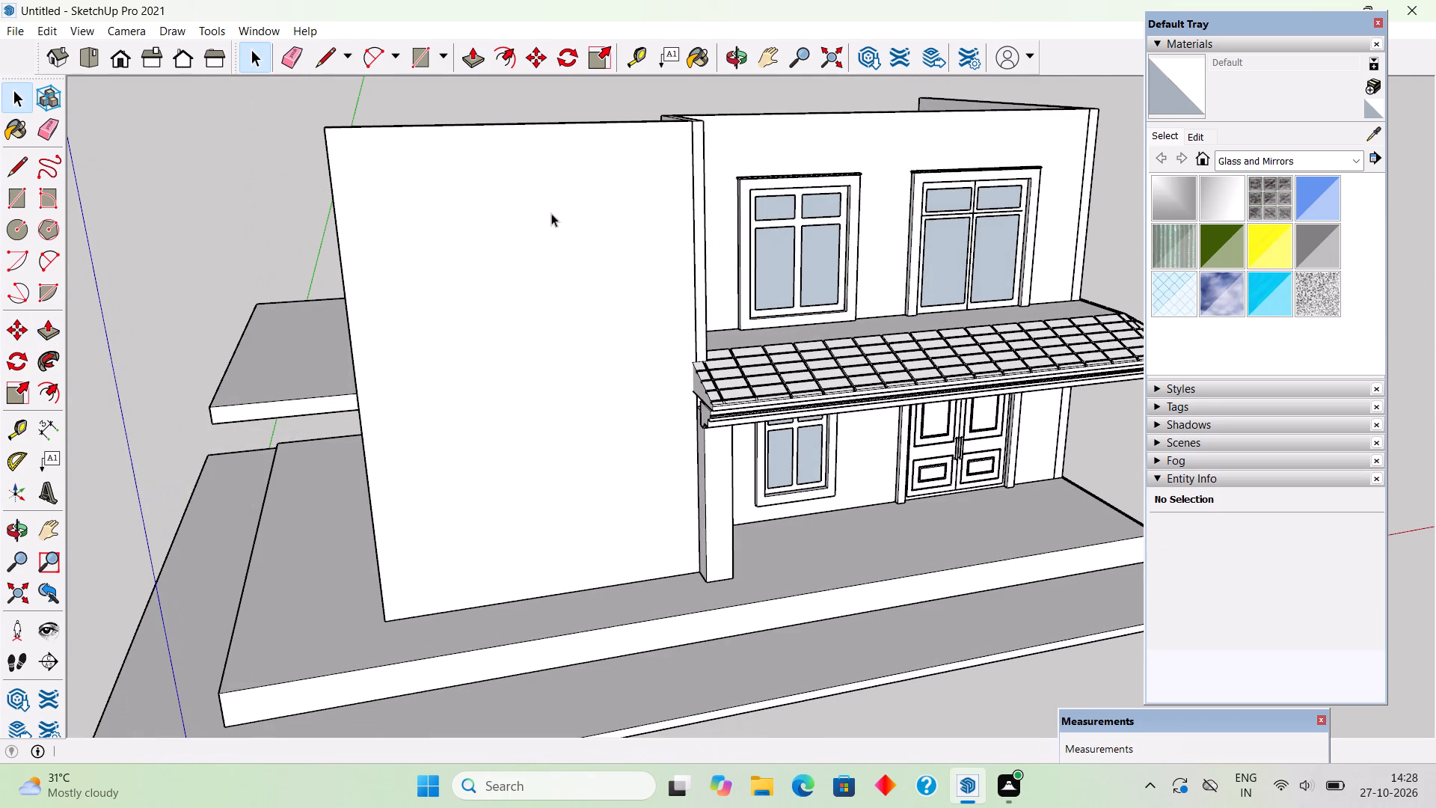
{"action": "middle_click_drag", "start_coordinate": [633, 324], "coordinate": [800, 474]}
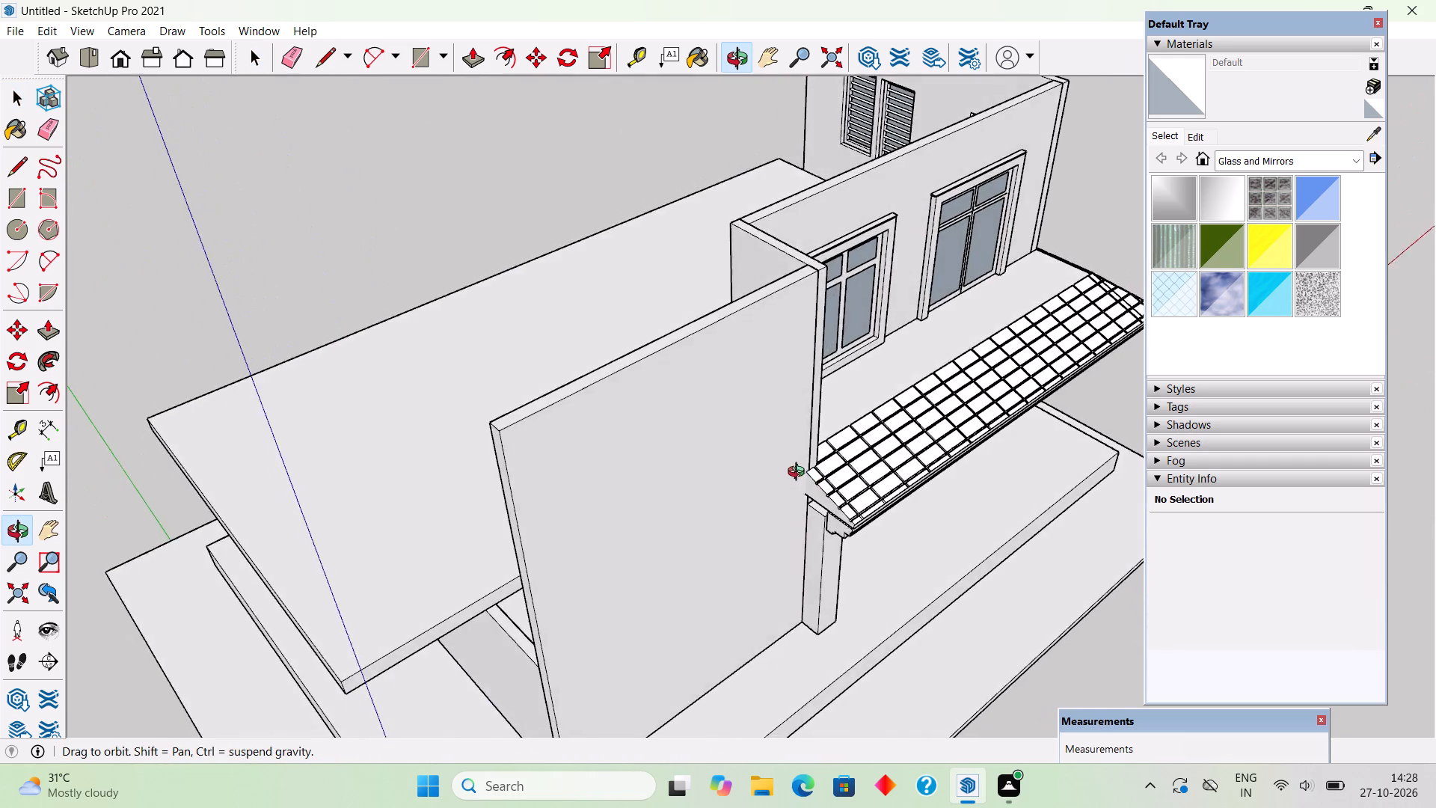
{"action": "middle_click_drag", "start_coordinate": [800, 474], "coordinate": [336, 267]}
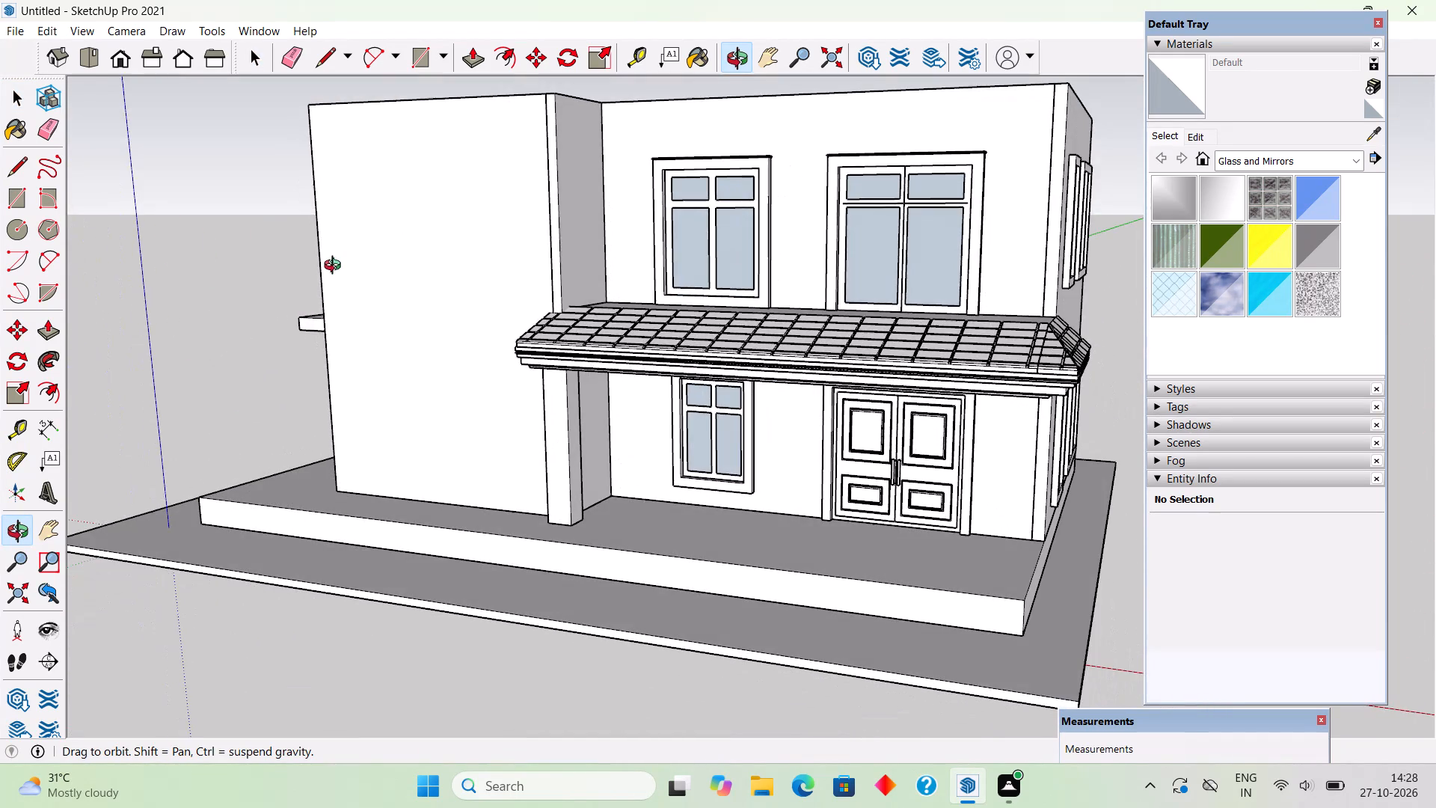
{"action": "middle_click_drag", "start_coordinate": [336, 267], "coordinate": [335, 266]}
{"action": "scroll", "coordinate": [335, 266], "scroll_direction": "down", "scroll_amount": 4}
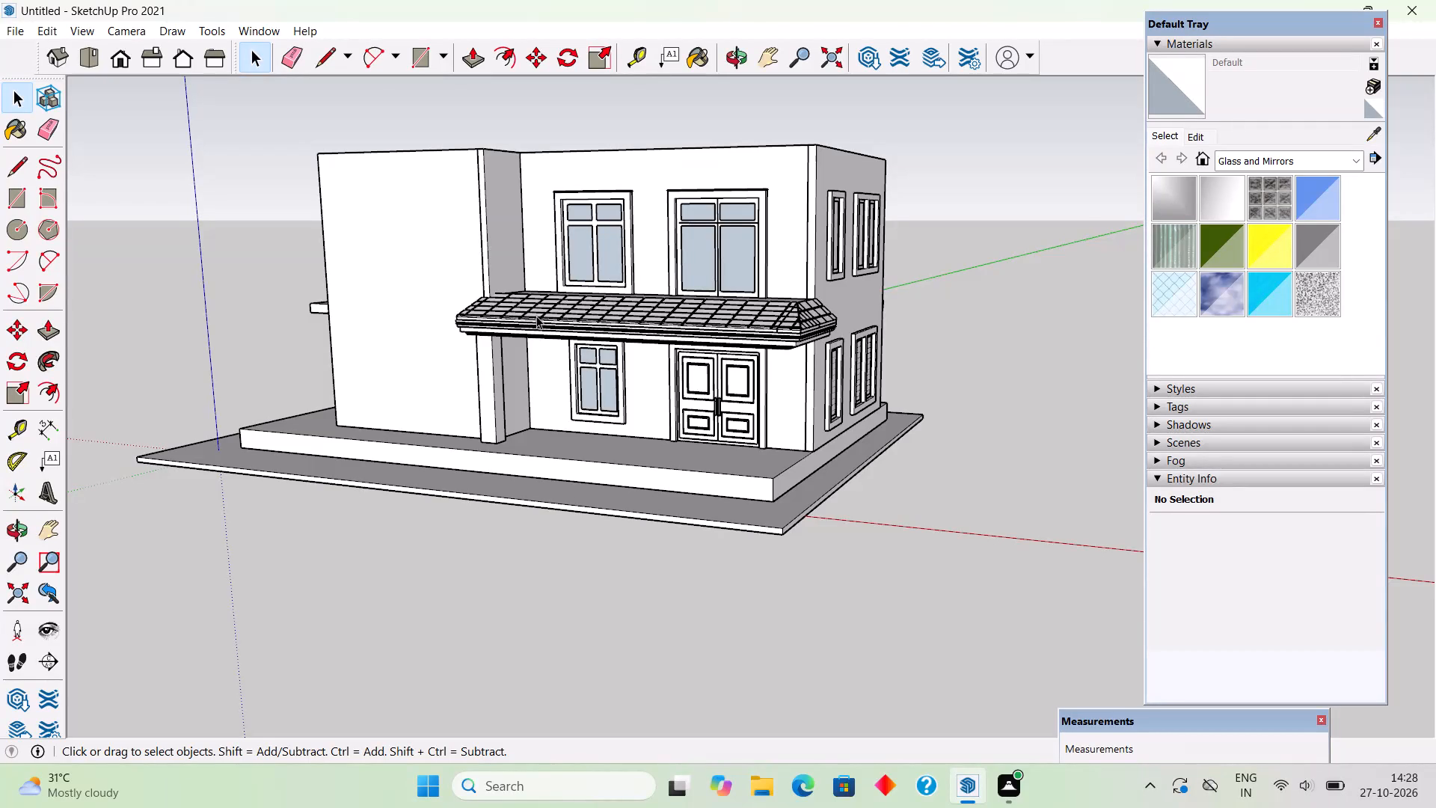
{"action": "middle_click_drag", "start_coordinate": [455, 334], "coordinate": [604, 410]}
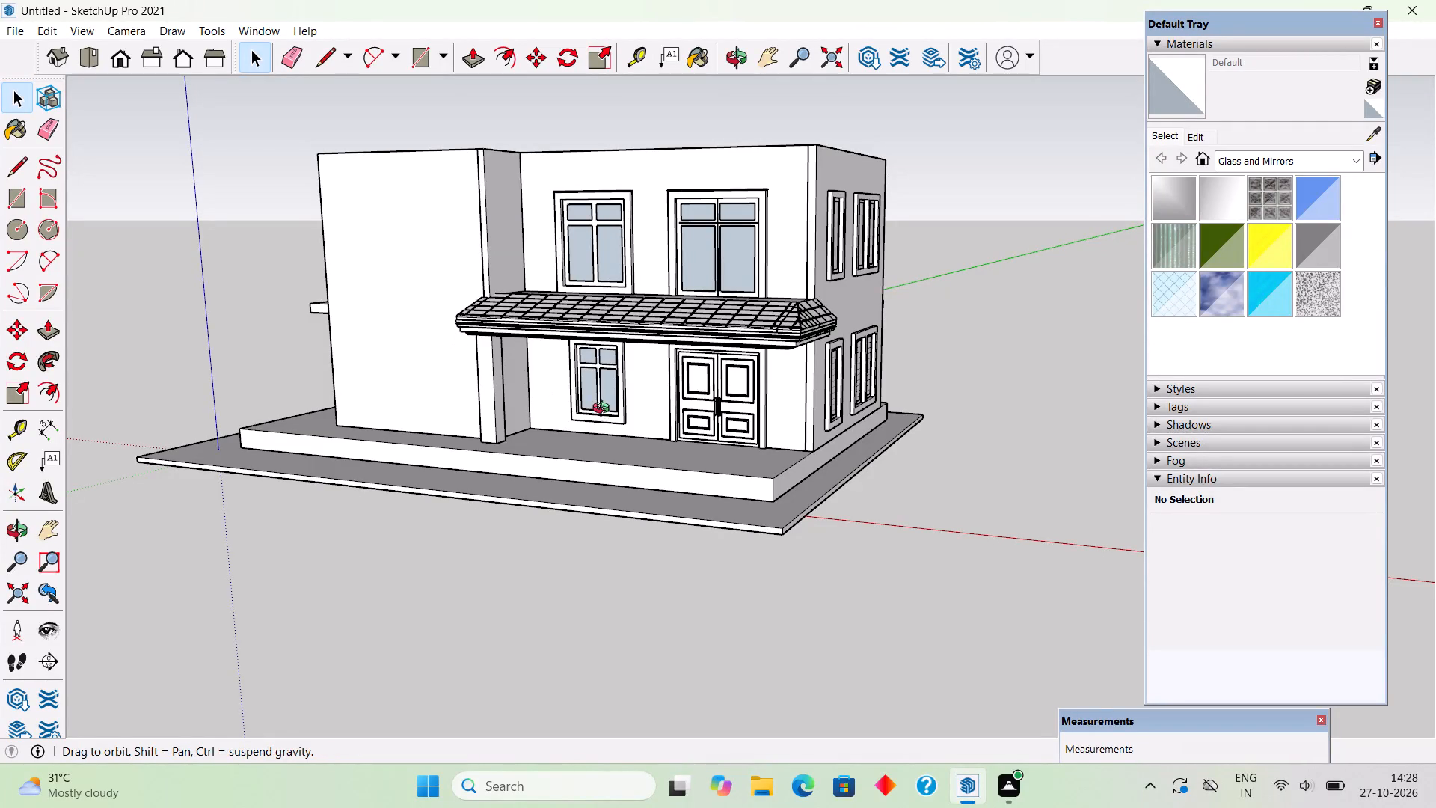
{"action": "middle_click_drag", "start_coordinate": [604, 410], "coordinate": [627, 415]}
{"action": "scroll", "coordinate": [628, 414], "scroll_direction": "down", "scroll_amount": 4}
{"action": "scroll", "coordinate": [481, 453], "scroll_direction": "down", "scroll_amount": 1}
{"action": "middle_click_drag", "start_coordinate": [594, 481], "coordinate": [689, 465]}
{"action": "scroll", "coordinate": [689, 461], "scroll_direction": "up", "scroll_amount": 1}
{"action": "scroll", "coordinate": [95, 239], "scroll_direction": "down", "scroll_amount": 2}
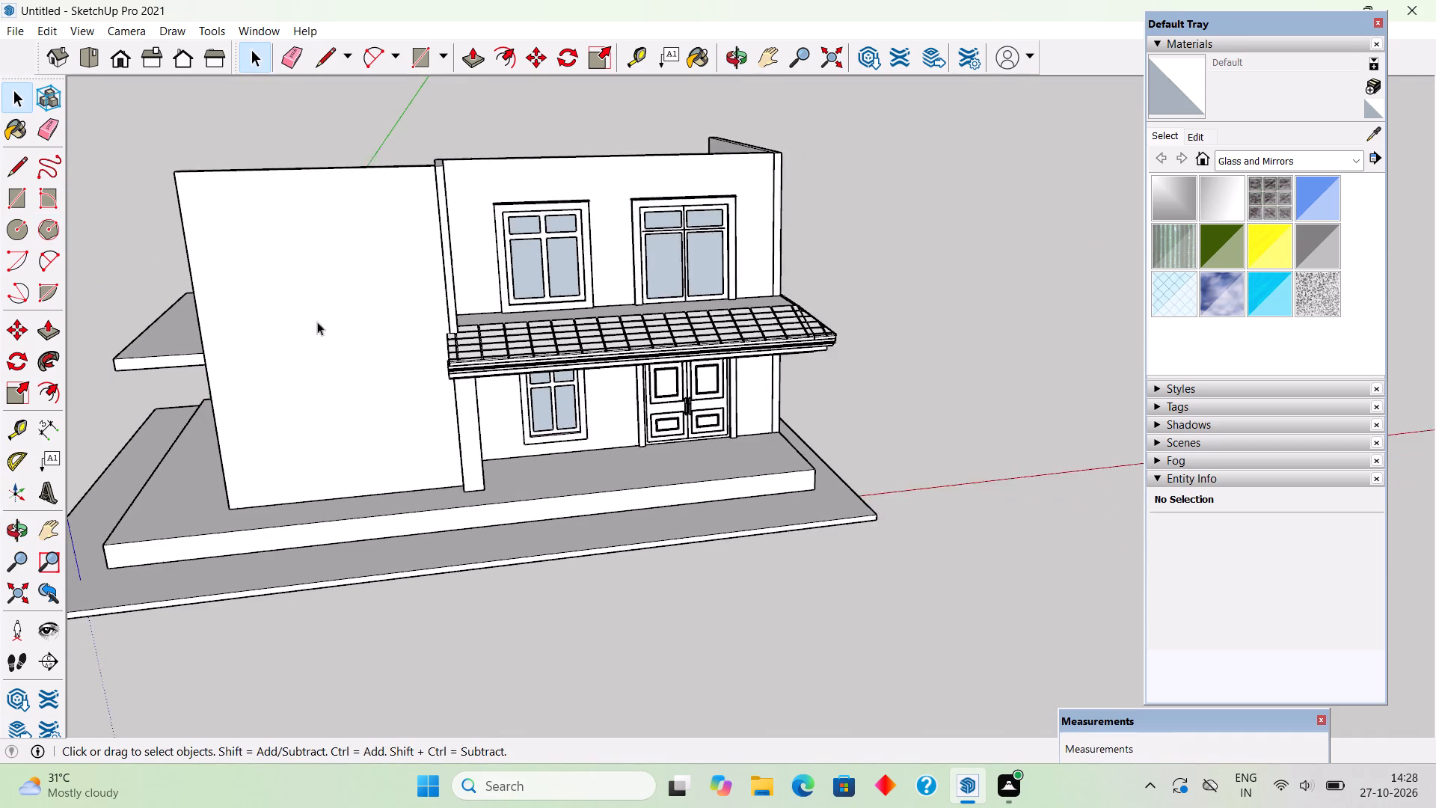
{"action": "scroll", "coordinate": [317, 322], "scroll_direction": "down", "scroll_amount": 2}
{"action": "middle_click_drag", "start_coordinate": [425, 363], "coordinate": [459, 440]}
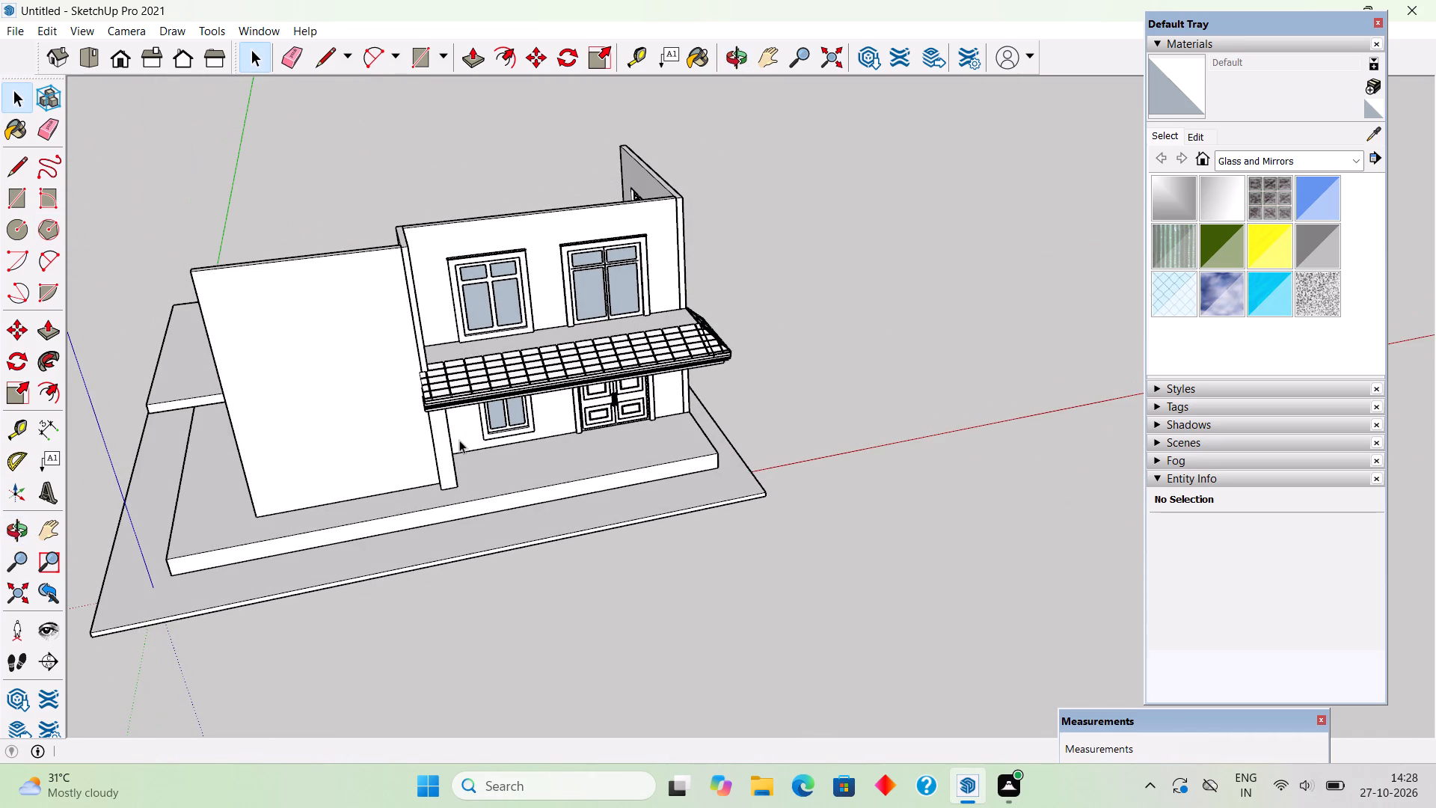
{"action": "scroll", "coordinate": [483, 366], "scroll_direction": "down", "scroll_amount": 3}
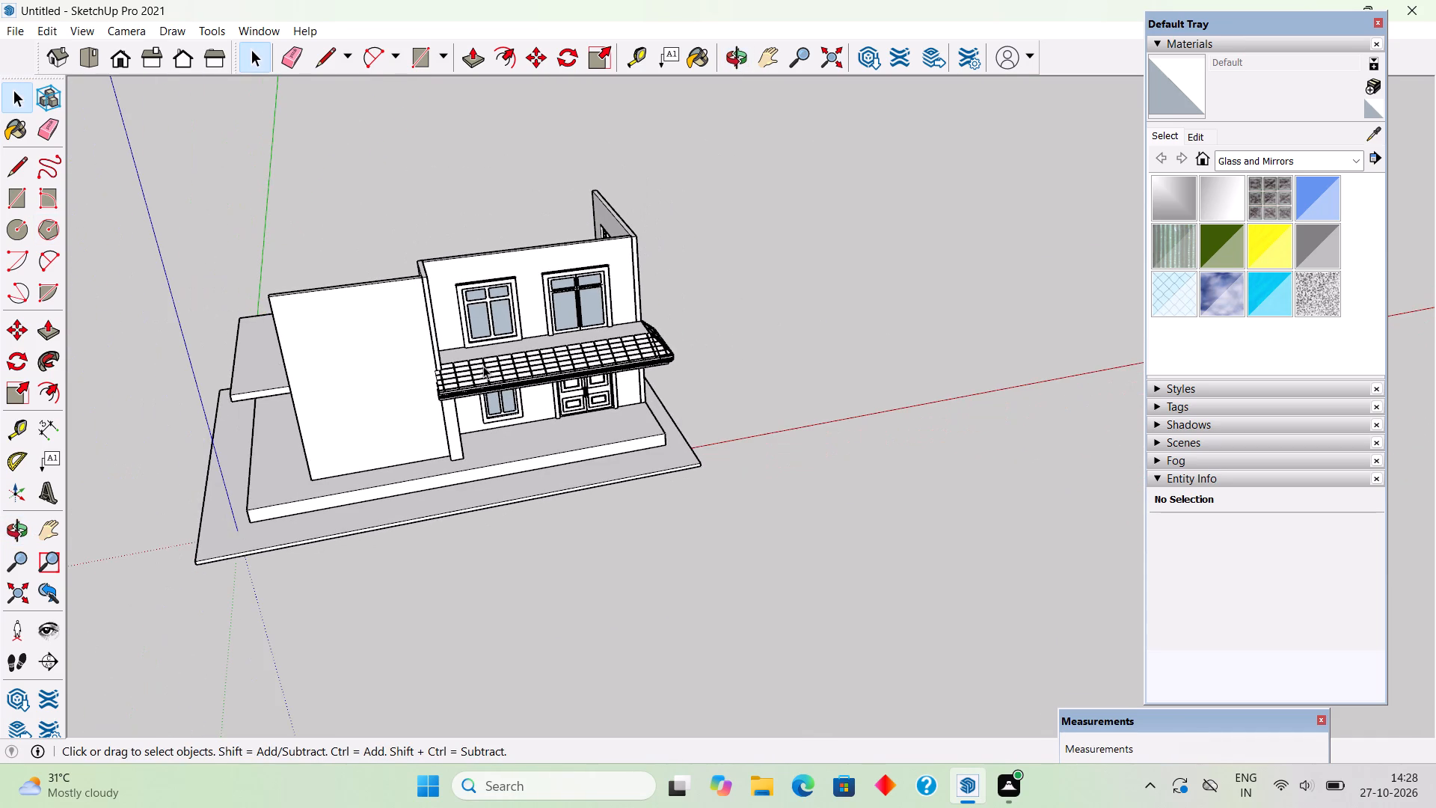
Examine the plain front wall, the adjoining tiled porch roof and the slab projecting behind the wall from higher and lower viewpoints.
{"action": "scroll", "coordinate": [483, 366], "scroll_direction": "down", "scroll_amount": 3}
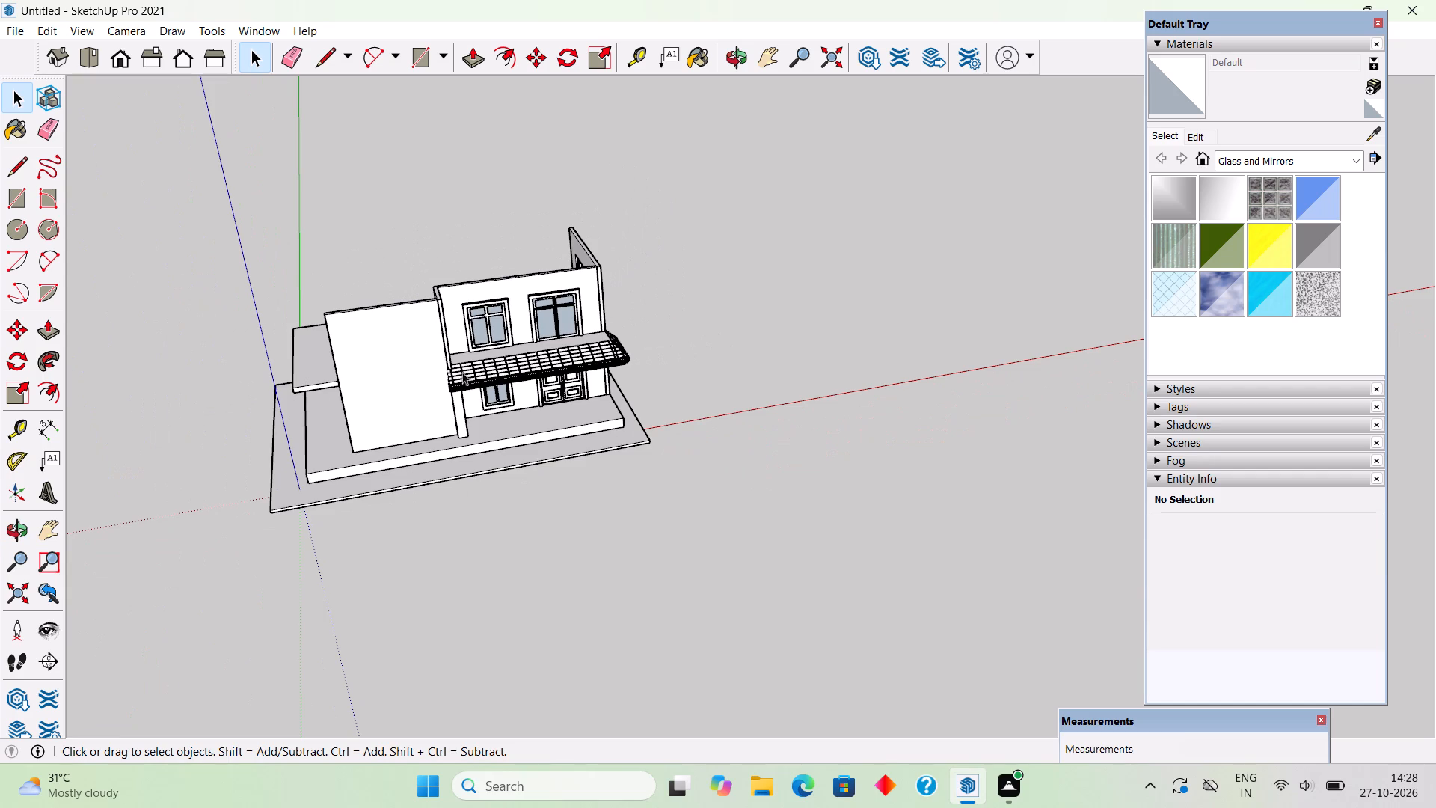
{"action": "scroll", "coordinate": [377, 355], "scroll_direction": "up", "scroll_amount": 8}
{"action": "middle_click_drag", "start_coordinate": [390, 373], "coordinate": [407, 332]}
{"action": "scroll", "coordinate": [407, 332], "scroll_direction": "up", "scroll_amount": 2}
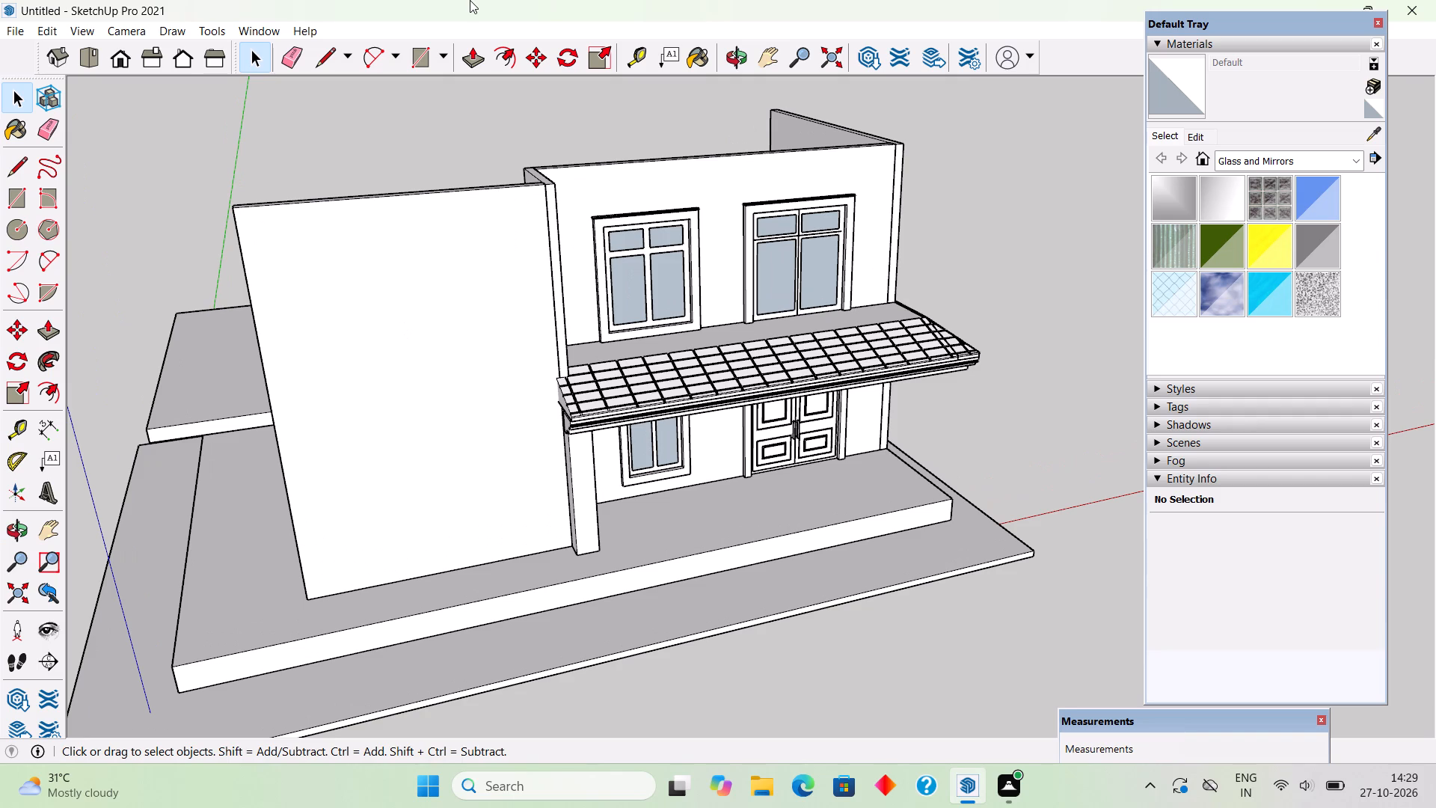
{"action": "scroll", "coordinate": [470, 0], "scroll_direction": "up", "scroll_amount": 1}
{"action": "scroll", "coordinate": [381, 536], "scroll_direction": "down", "scroll_amount": 1}
{"action": "middle_click_drag", "start_coordinate": [374, 518], "coordinate": [368, 388]}
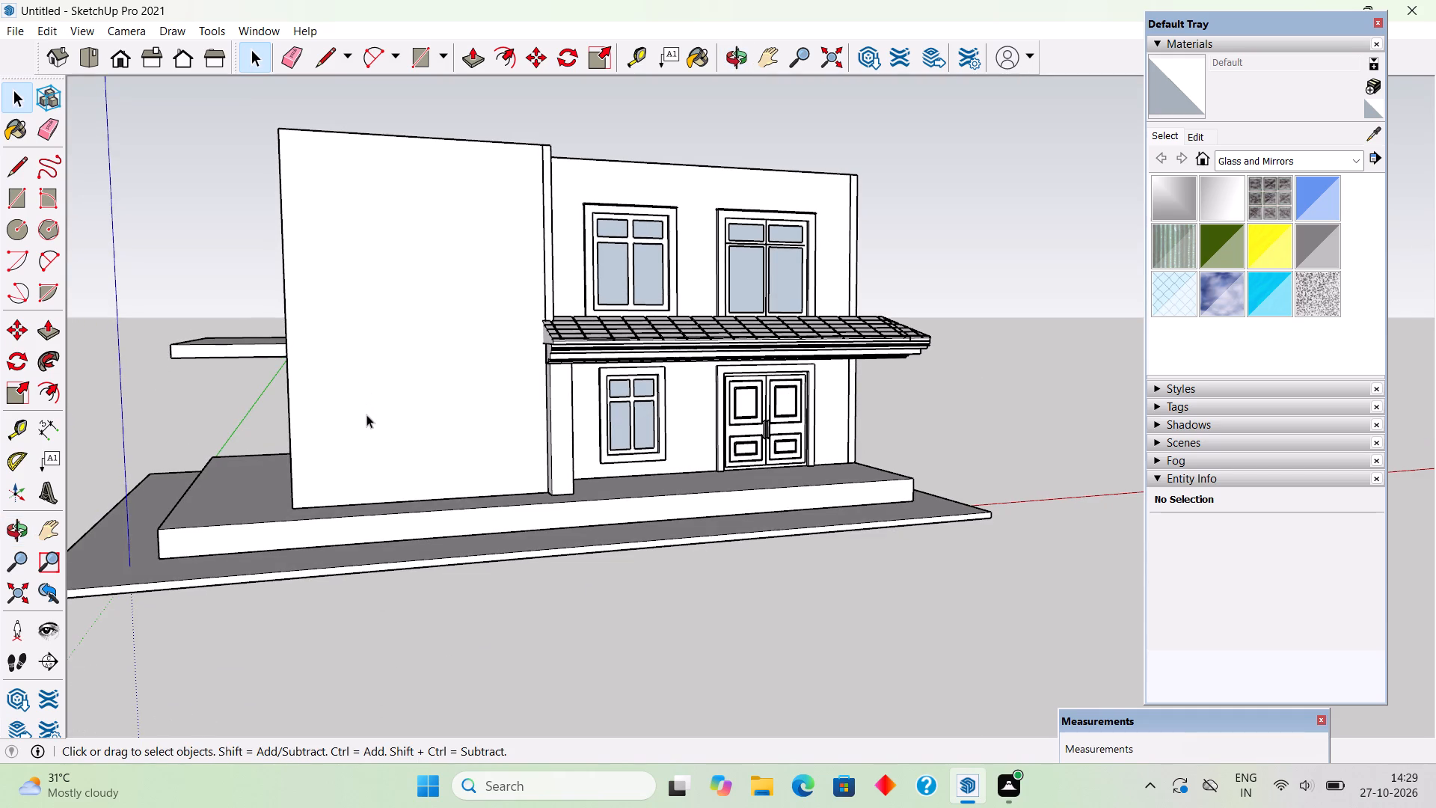
{"action": "middle_click_drag", "start_coordinate": [379, 469], "coordinate": [404, 503]}
{"action": "scroll", "coordinate": [320, 375], "scroll_direction": "up", "scroll_amount": 2}
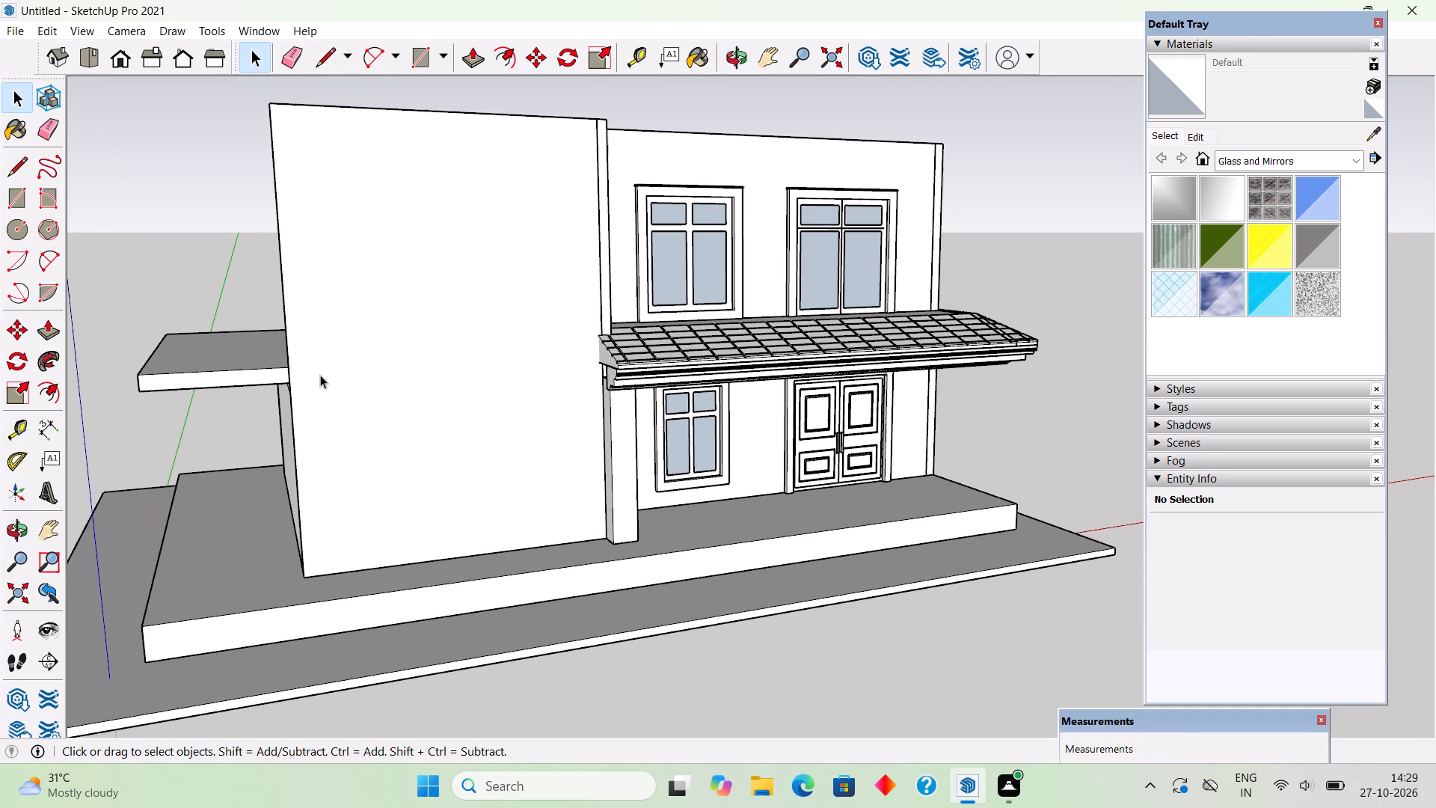
{"action": "scroll", "coordinate": [320, 375], "scroll_direction": "up", "scroll_amount": 3}
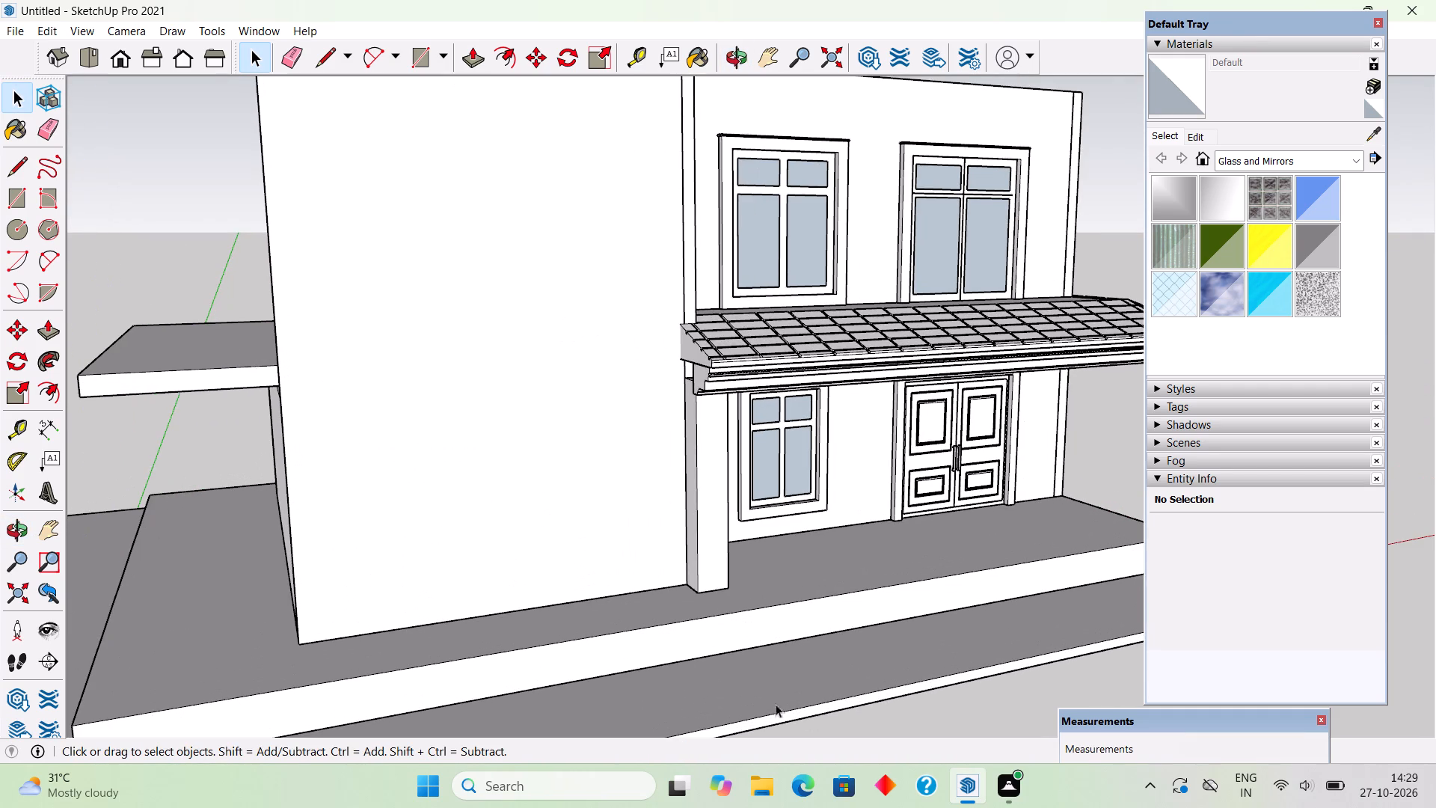
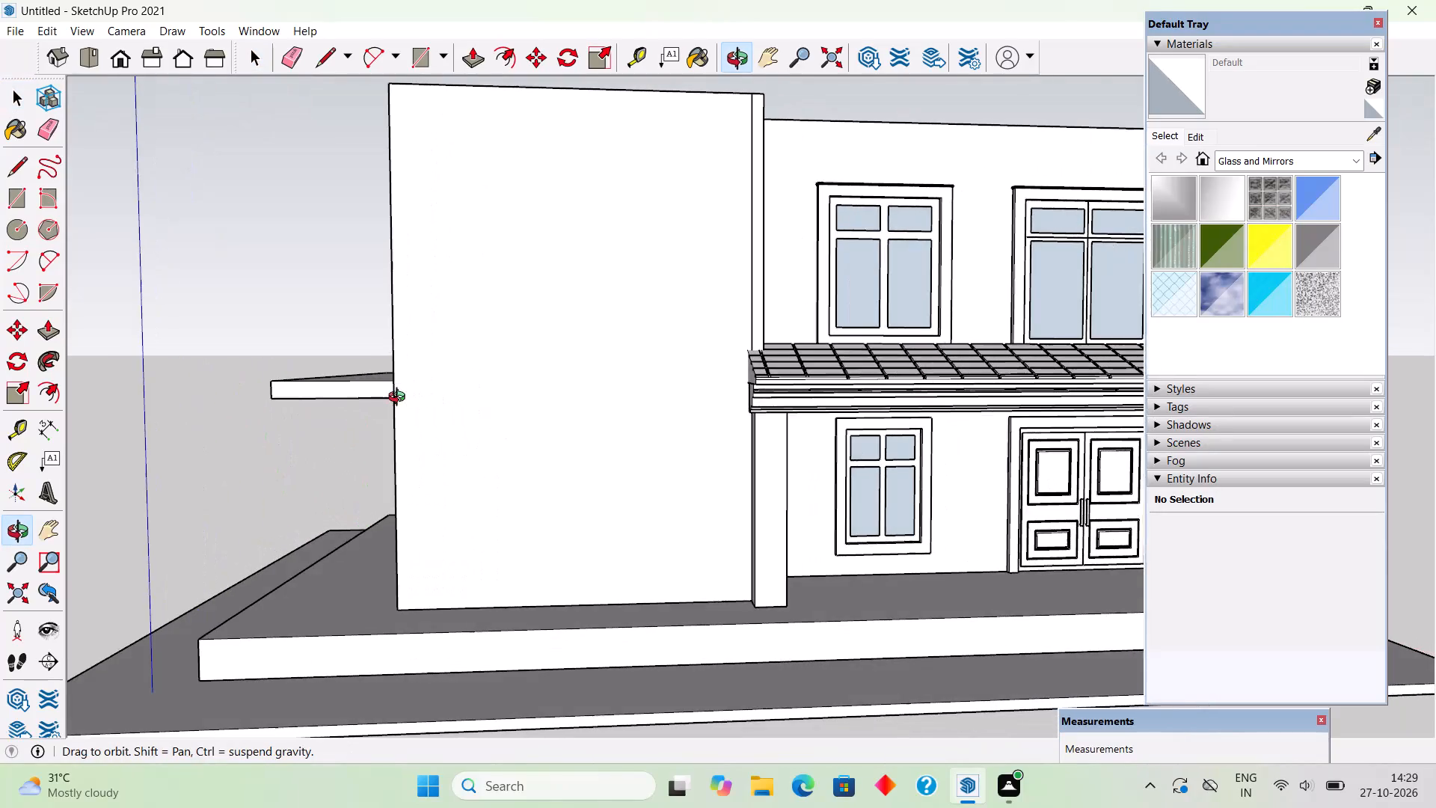
Pull the recessed face between the porch pillar's top and the end of the tiled roof about 7 3/4" with Push/Pull.
{"action": "scroll", "coordinate": [400, 399], "scroll_direction": "up", "scroll_amount": 8}
{"action": "middle_click_drag", "start_coordinate": [468, 422], "coordinate": [583, 545]}
{"action": "scroll", "coordinate": [589, 527], "scroll_direction": "down", "scroll_amount": 4}
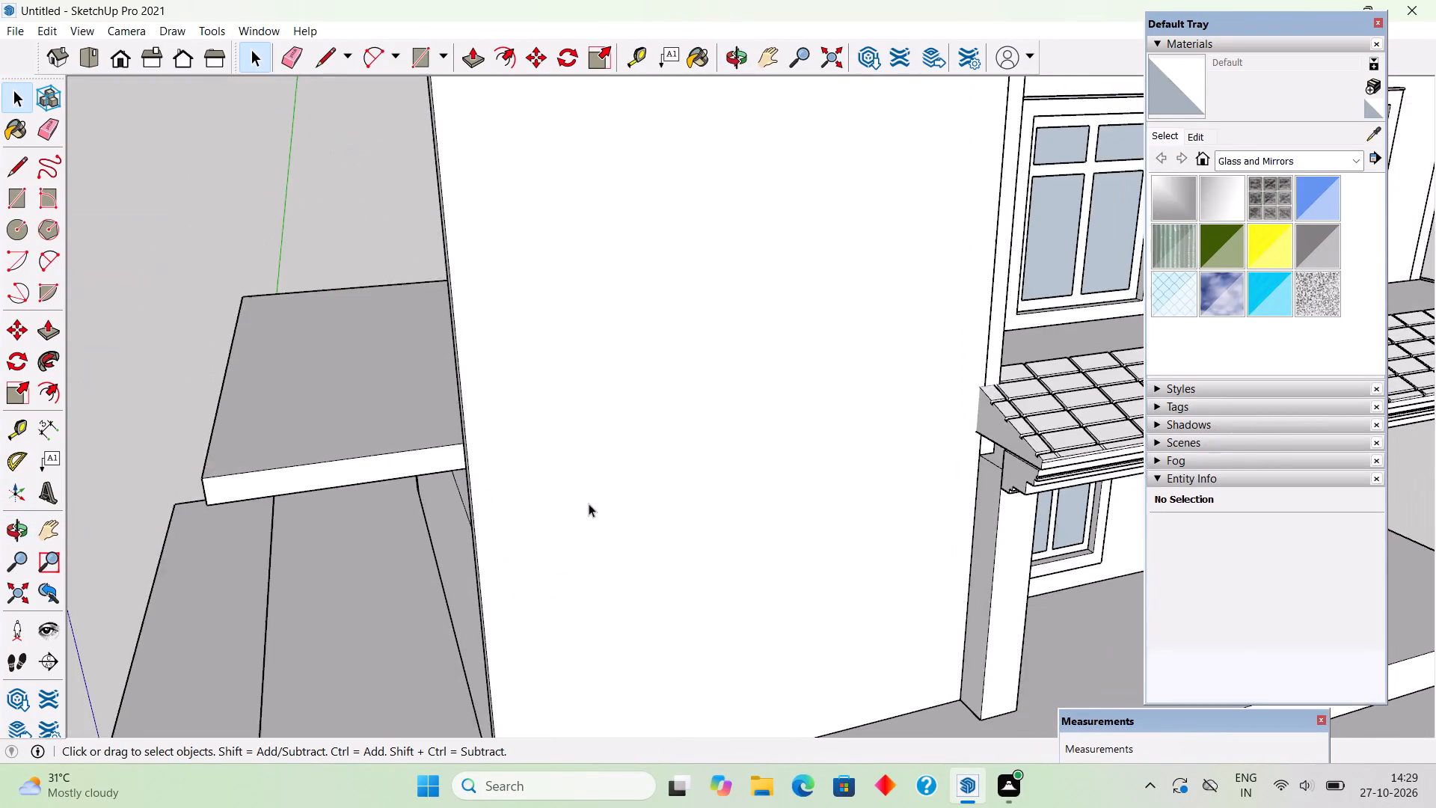
{"action": "scroll", "coordinate": [589, 504], "scroll_direction": "down", "scroll_amount": 6}
{"action": "scroll", "coordinate": [589, 482], "scroll_direction": "up", "scroll_amount": 1}
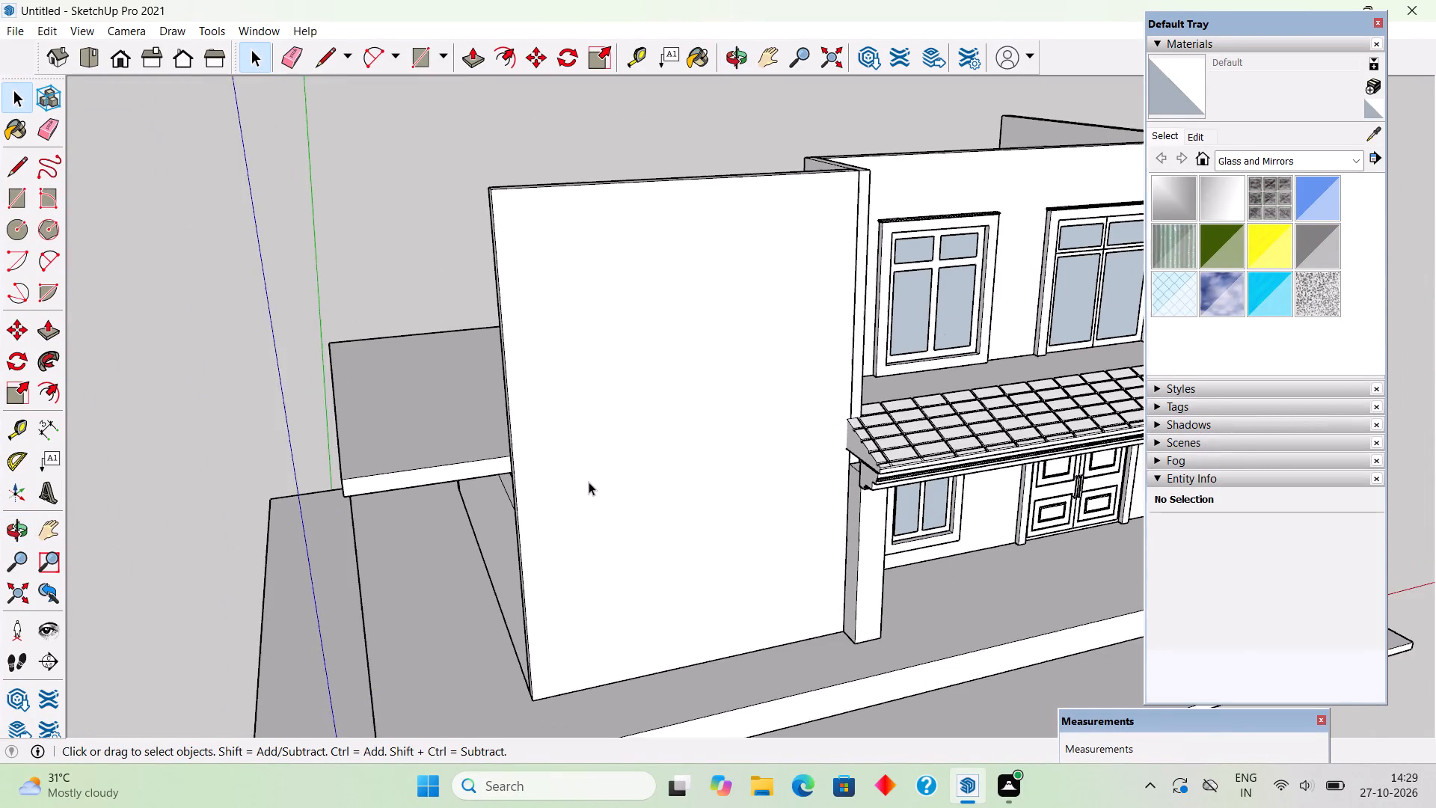
{"action": "scroll", "coordinate": [589, 482], "scroll_direction": "up", "scroll_amount": 1}
{"action": "middle_click_drag", "start_coordinate": [660, 476], "coordinate": [664, 438]}
{"action": "scroll", "coordinate": [889, 436], "scroll_direction": "up", "scroll_amount": 9}
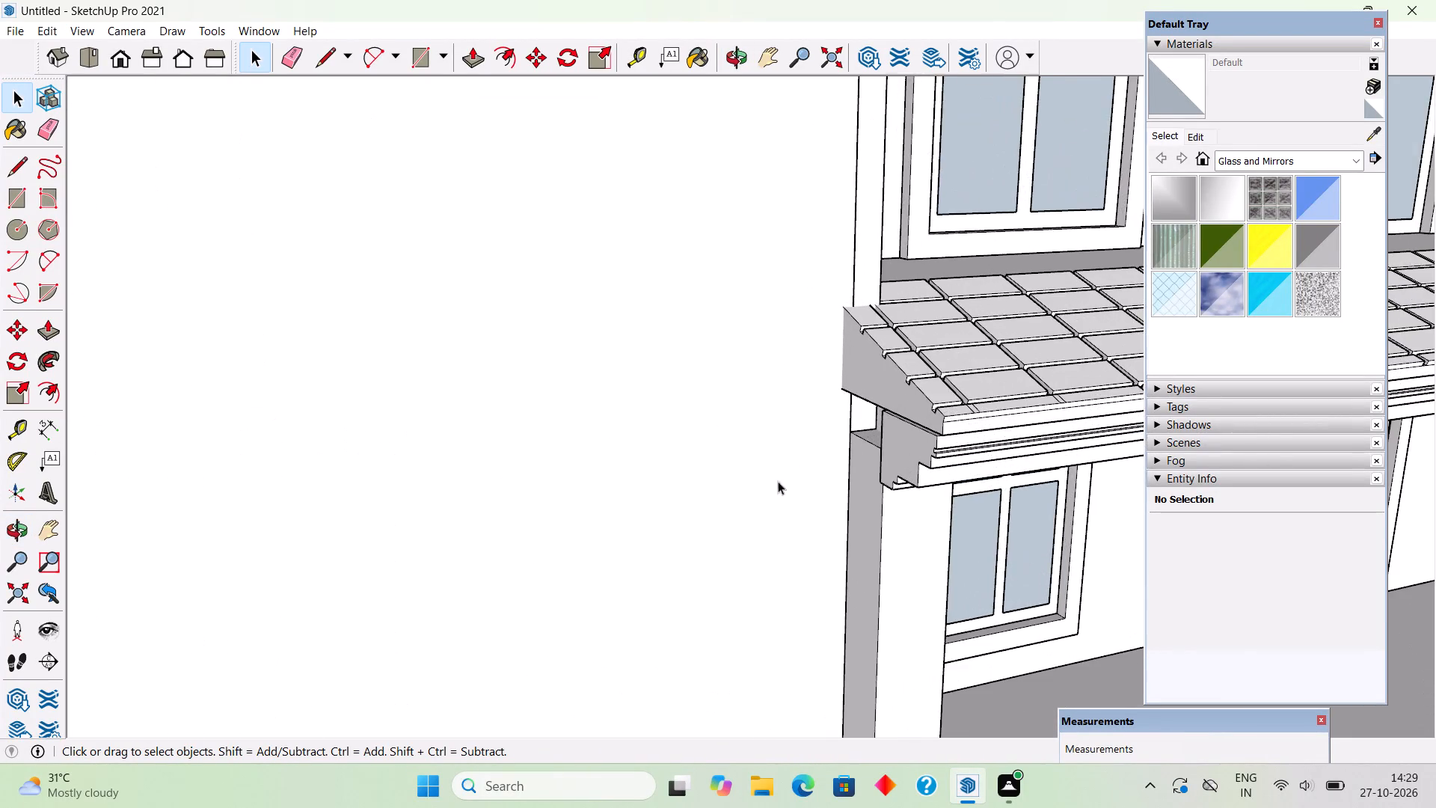
{"action": "middle_click_drag", "start_coordinate": [785, 481], "coordinate": [955, 483]}
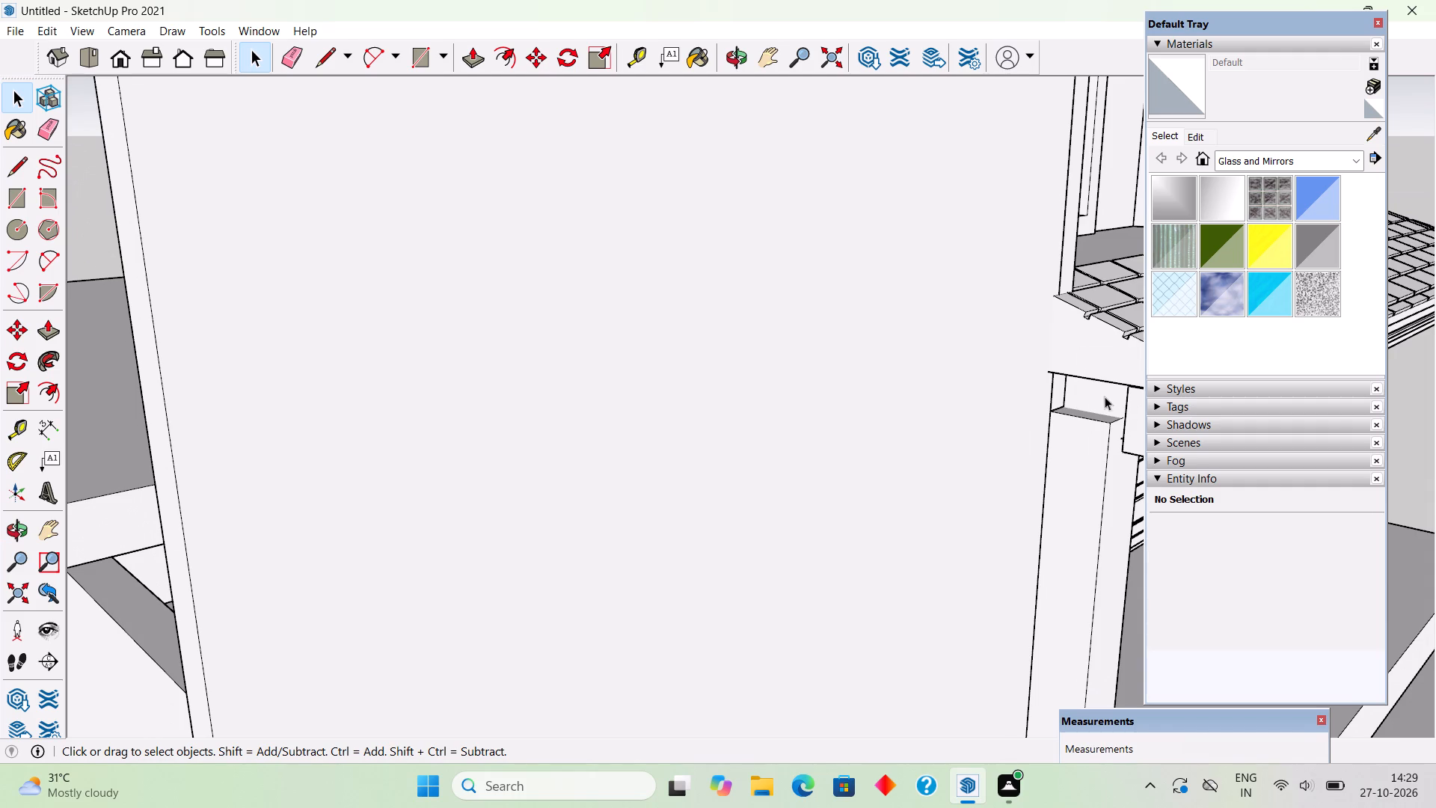
{"action": "triple_click", "coordinate": [1092, 404]}
{"action": "key", "text": "p"}
{"action": "left_click", "coordinate": [1092, 404]}
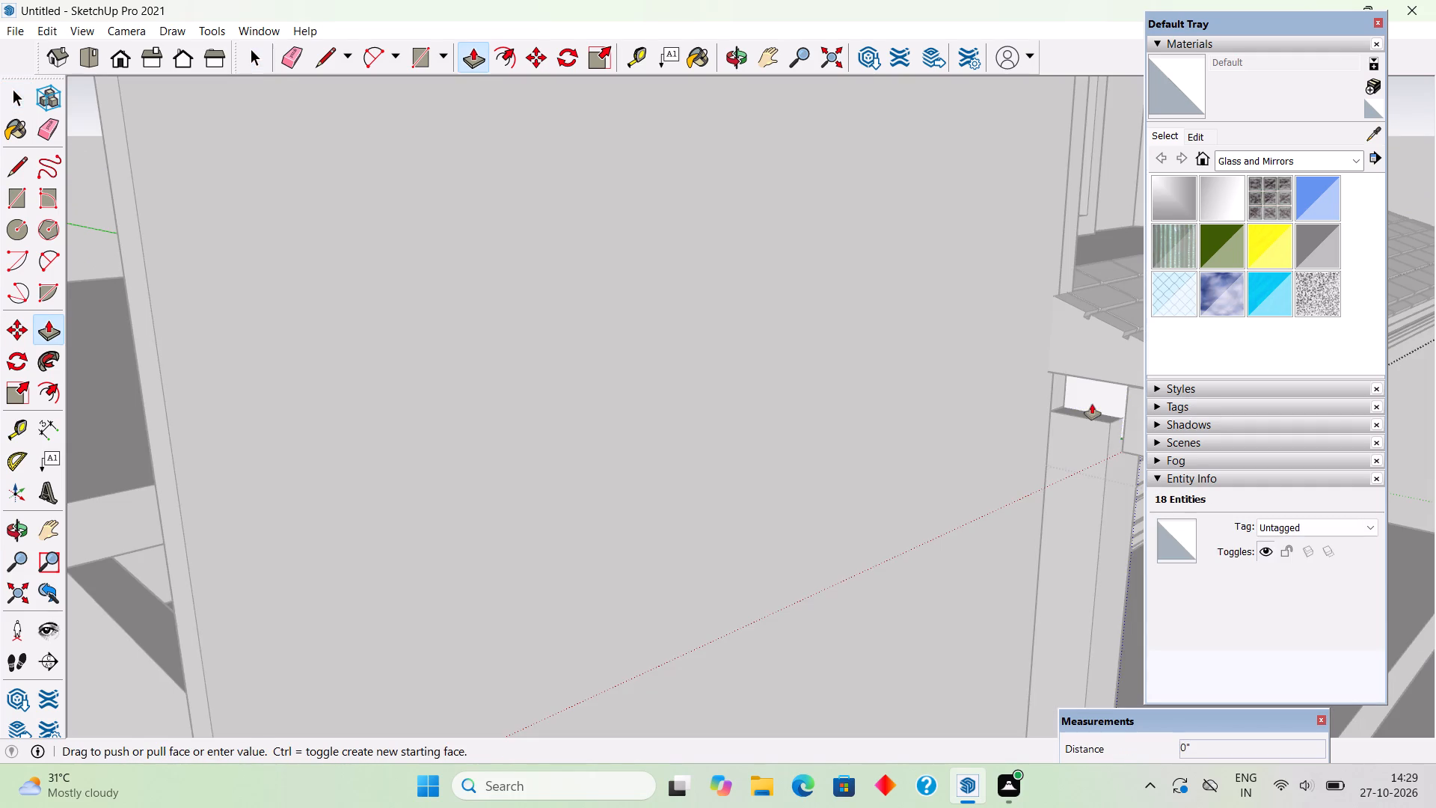
{"action": "left_click", "coordinate": [1101, 438]}
{"action": "scroll", "coordinate": [1001, 517], "scroll_direction": "down", "scroll_amount": 5}
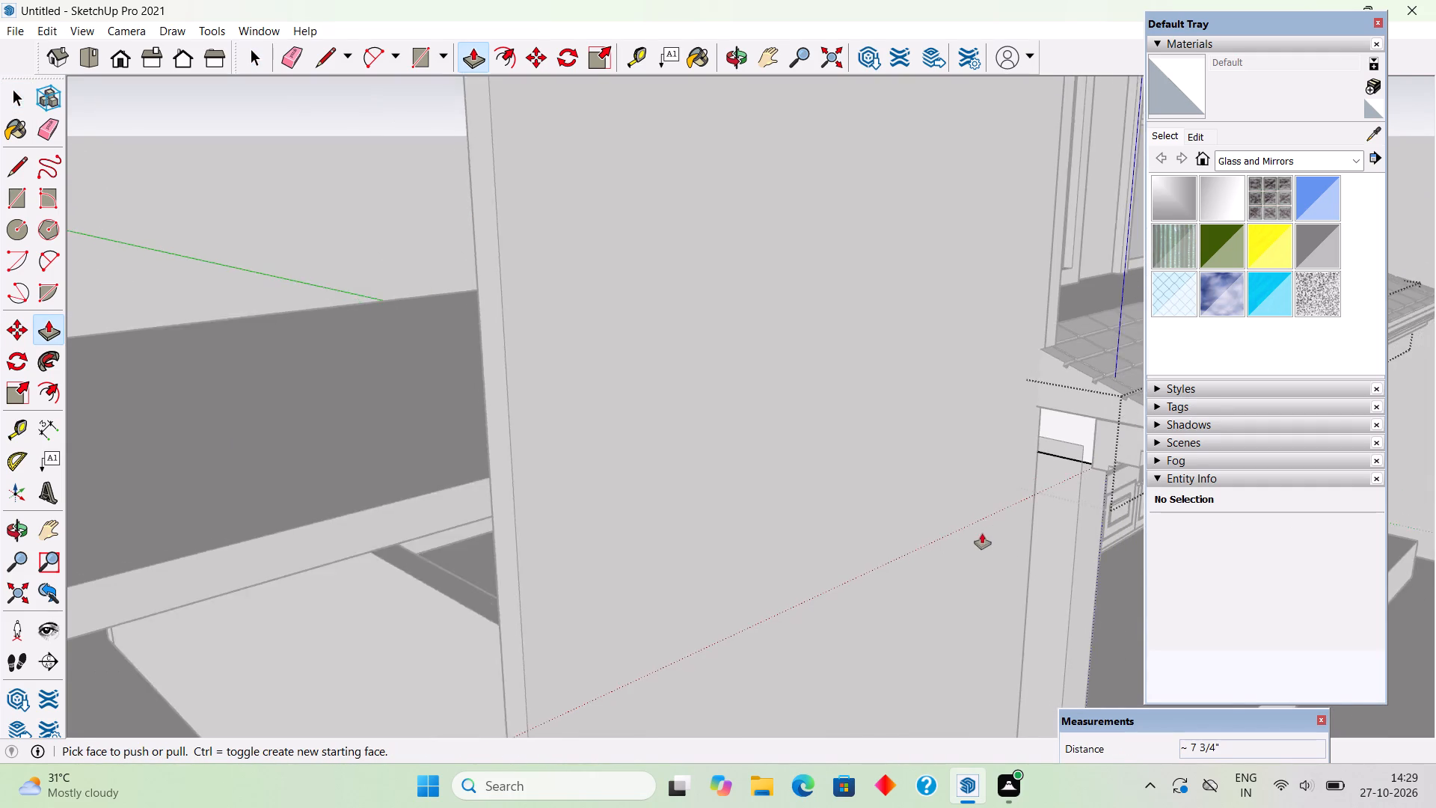
{"action": "scroll", "coordinate": [972, 554], "scroll_direction": "down", "scroll_amount": 3}
{"action": "key", "text": "space"}
{"action": "left_click", "coordinate": [574, 203]}
Examine the whole house from the front, from below and from both front corners.
{"action": "scroll", "coordinate": [741, 535], "scroll_direction": "down", "scroll_amount": 2}
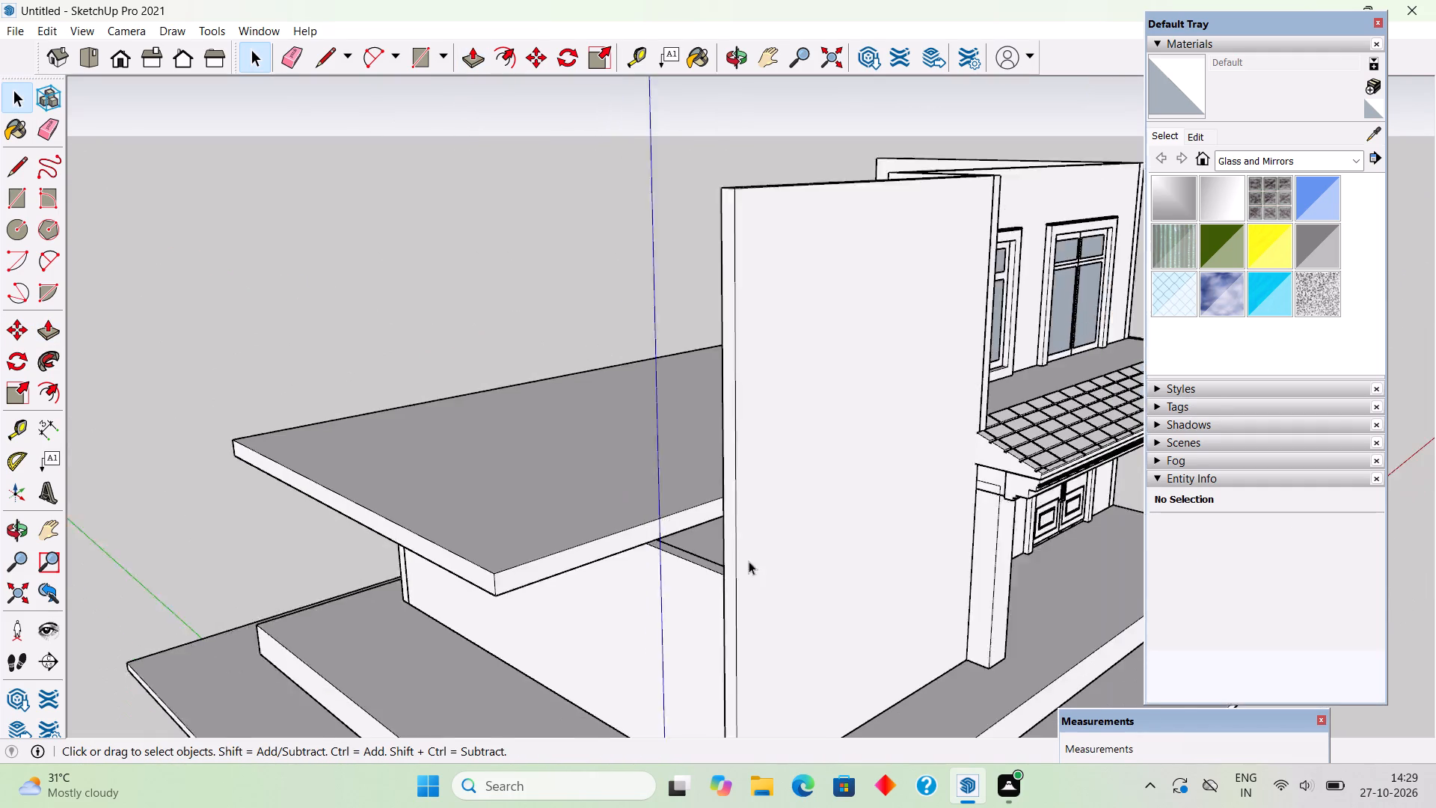
{"action": "scroll", "coordinate": [749, 561], "scroll_direction": "down", "scroll_amount": 2}
{"action": "middle_click_drag", "start_coordinate": [865, 545], "coordinate": [322, 337]}
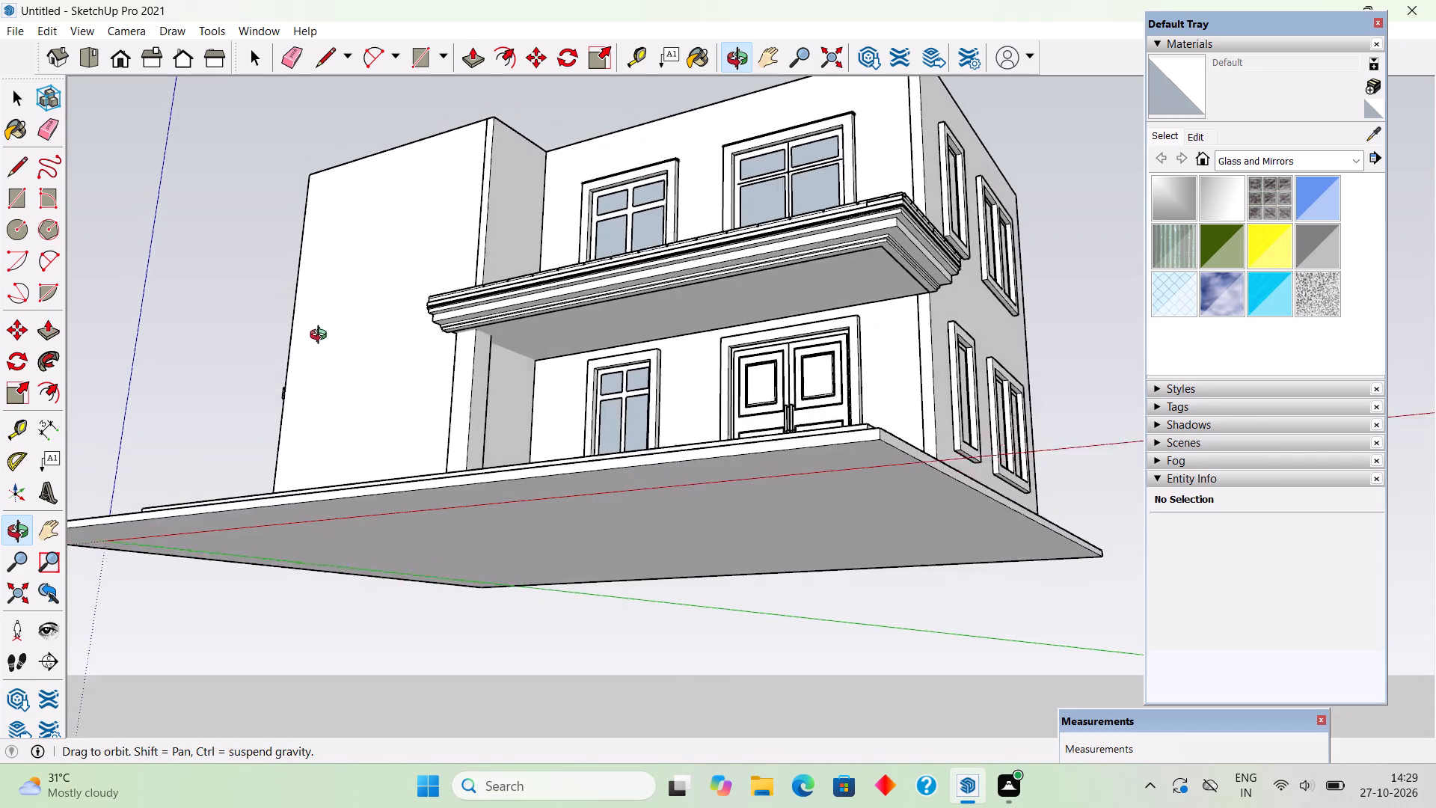
{"action": "middle_click_drag", "start_coordinate": [322, 337], "coordinate": [646, 480]}
{"action": "scroll", "coordinate": [646, 480], "scroll_direction": "up", "scroll_amount": 3}
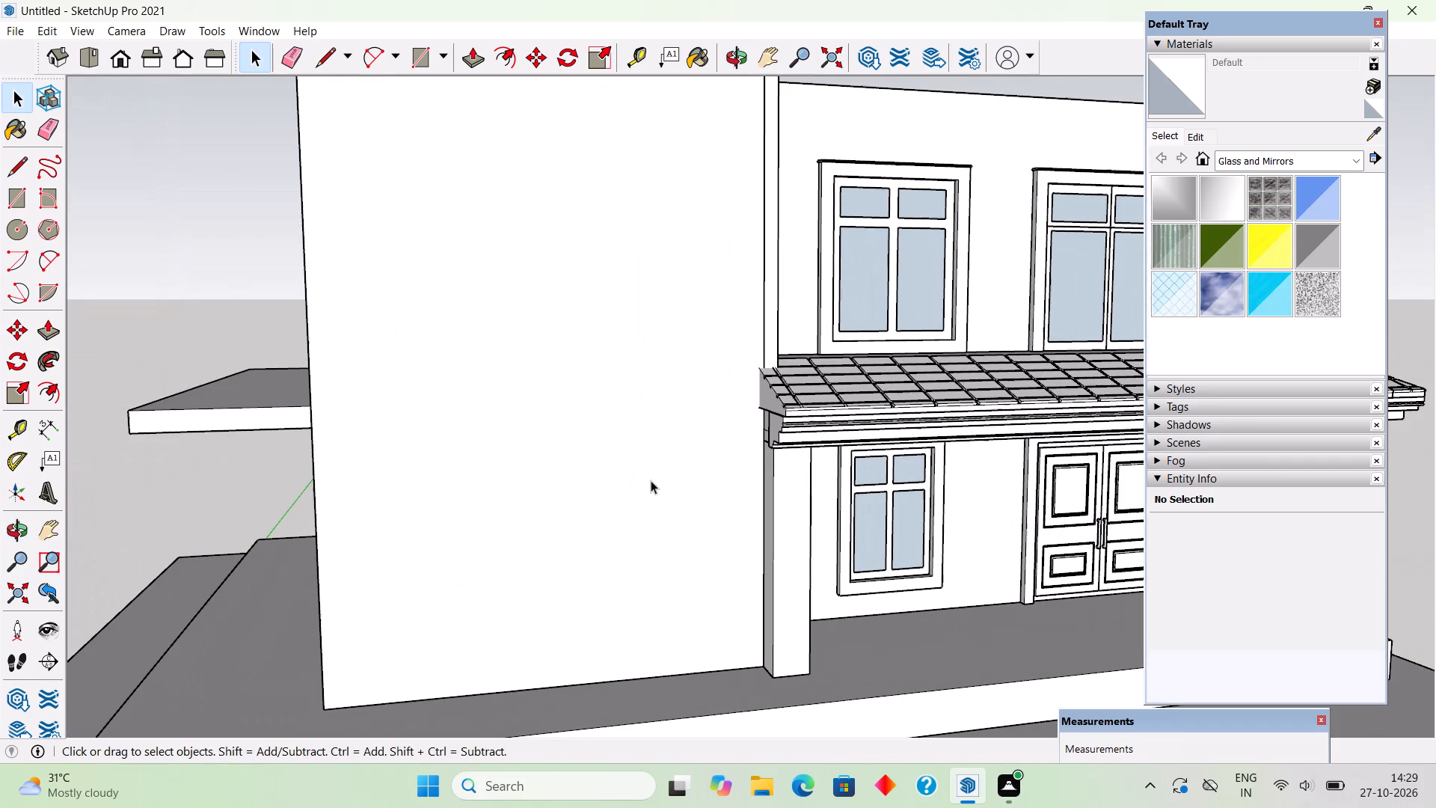
{"action": "scroll", "coordinate": [651, 438], "scroll_direction": "down", "scroll_amount": 9}
{"action": "middle_click_drag", "start_coordinate": [731, 444], "coordinate": [619, 382]}
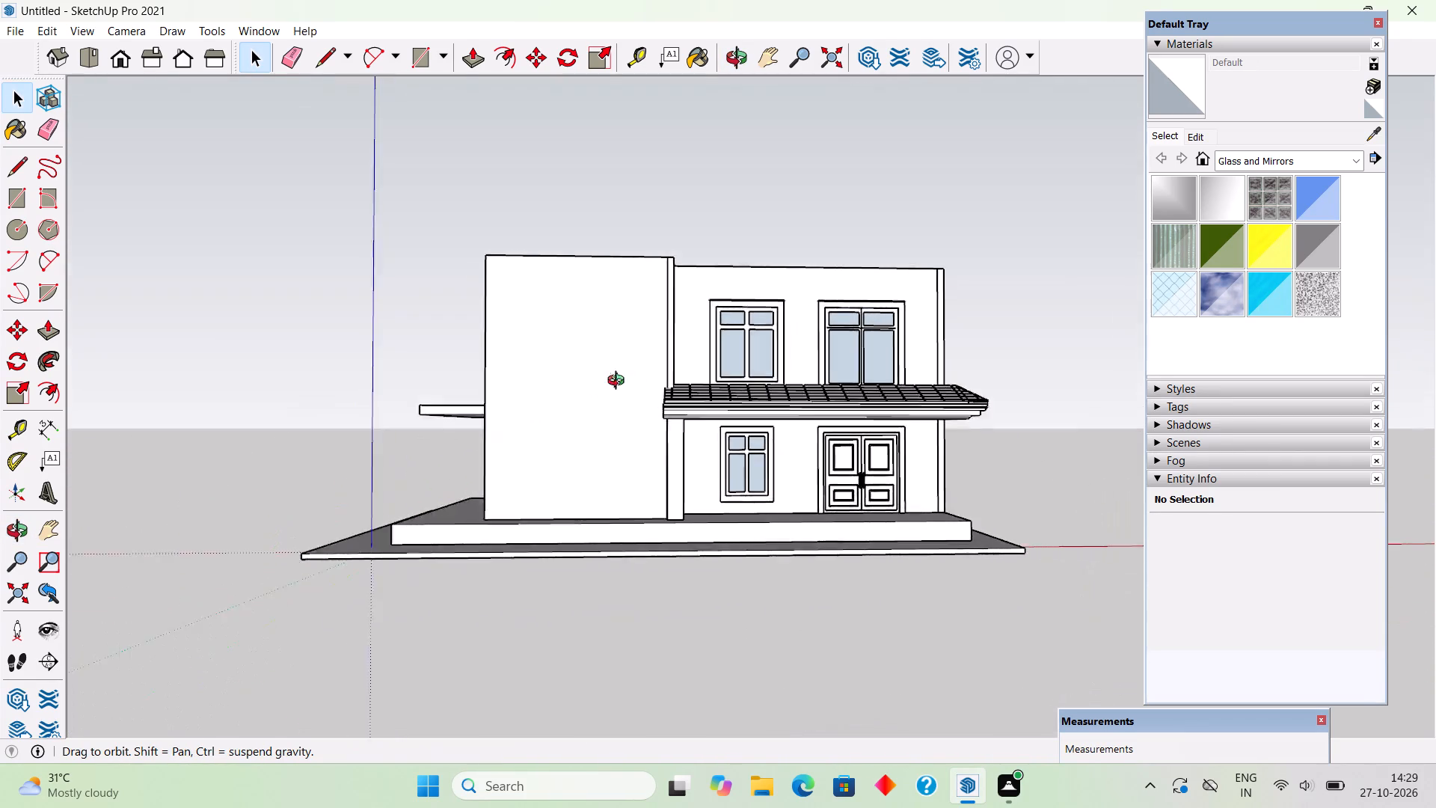
{"action": "middle_click_drag", "start_coordinate": [619, 382], "coordinate": [367, 400]}
{"action": "scroll", "coordinate": [367, 400], "scroll_direction": "up", "scroll_amount": 1}
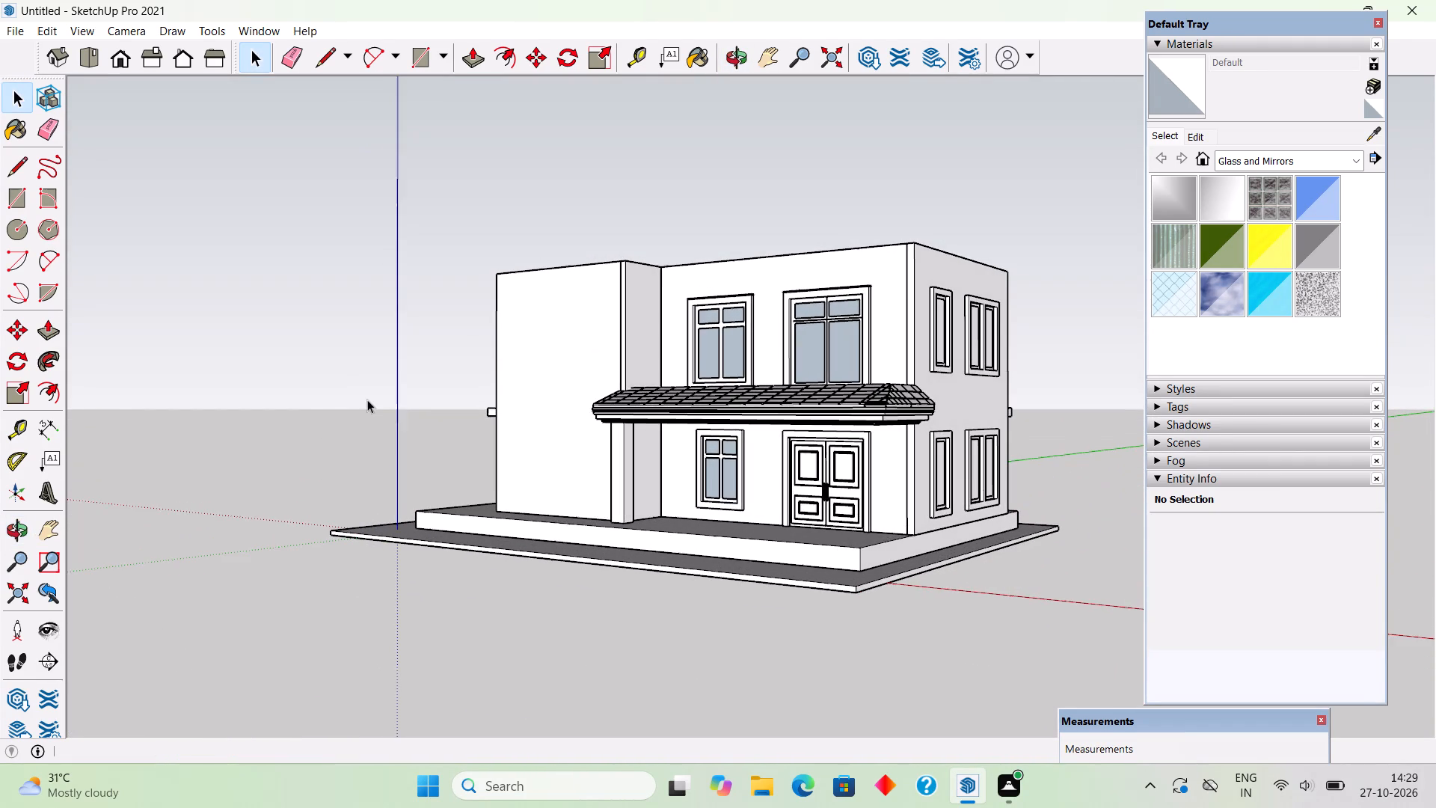
{"action": "scroll", "coordinate": [367, 400], "scroll_direction": "up", "scroll_amount": 1}
{"action": "middle_click_drag", "start_coordinate": [768, 415], "coordinate": [734, 434]}
{"action": "scroll", "coordinate": [734, 434], "scroll_direction": "up", "scroll_amount": 1}
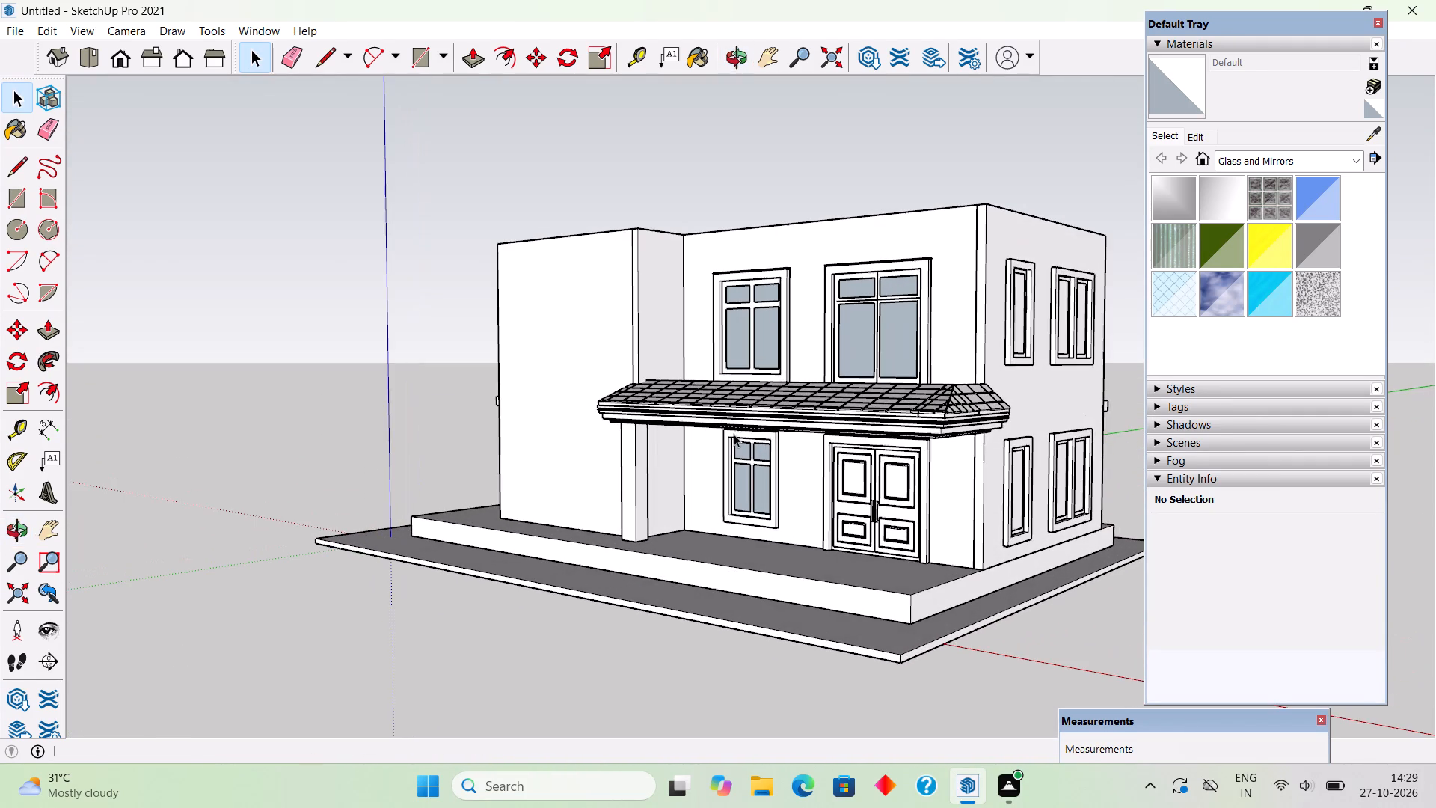
{"action": "scroll", "coordinate": [963, 333], "scroll_direction": "down", "scroll_amount": 3}
{"action": "scroll", "coordinate": [1041, 310], "scroll_direction": "up", "scroll_amount": 4}
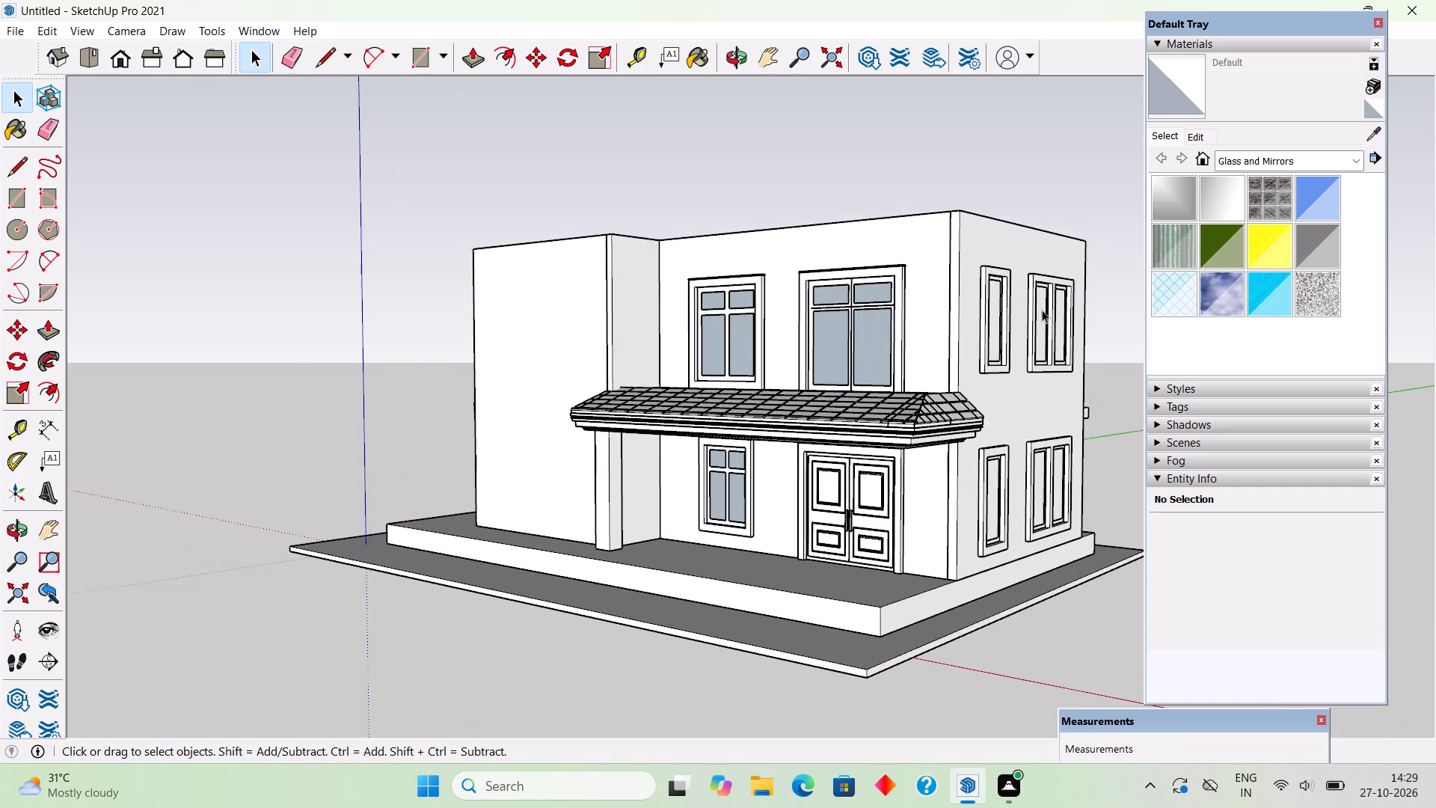
{"action": "scroll", "coordinate": [1071, 326], "scroll_direction": "up", "scroll_amount": 3}
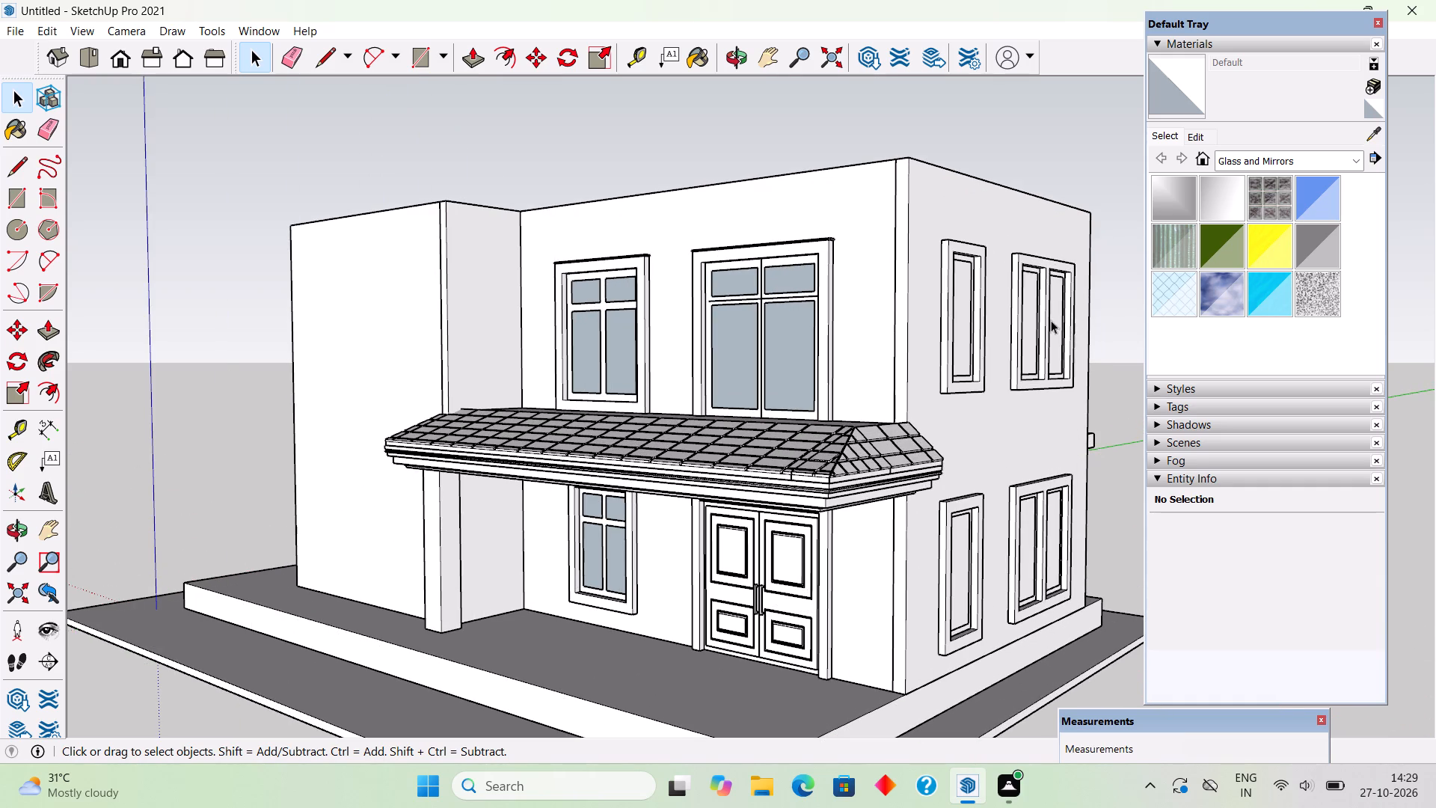
Paint the tiles on all slopes of the porch roof with the dark grey Color M06 from the Colors collection.
{"action": "left_click", "coordinate": [1313, 156]}
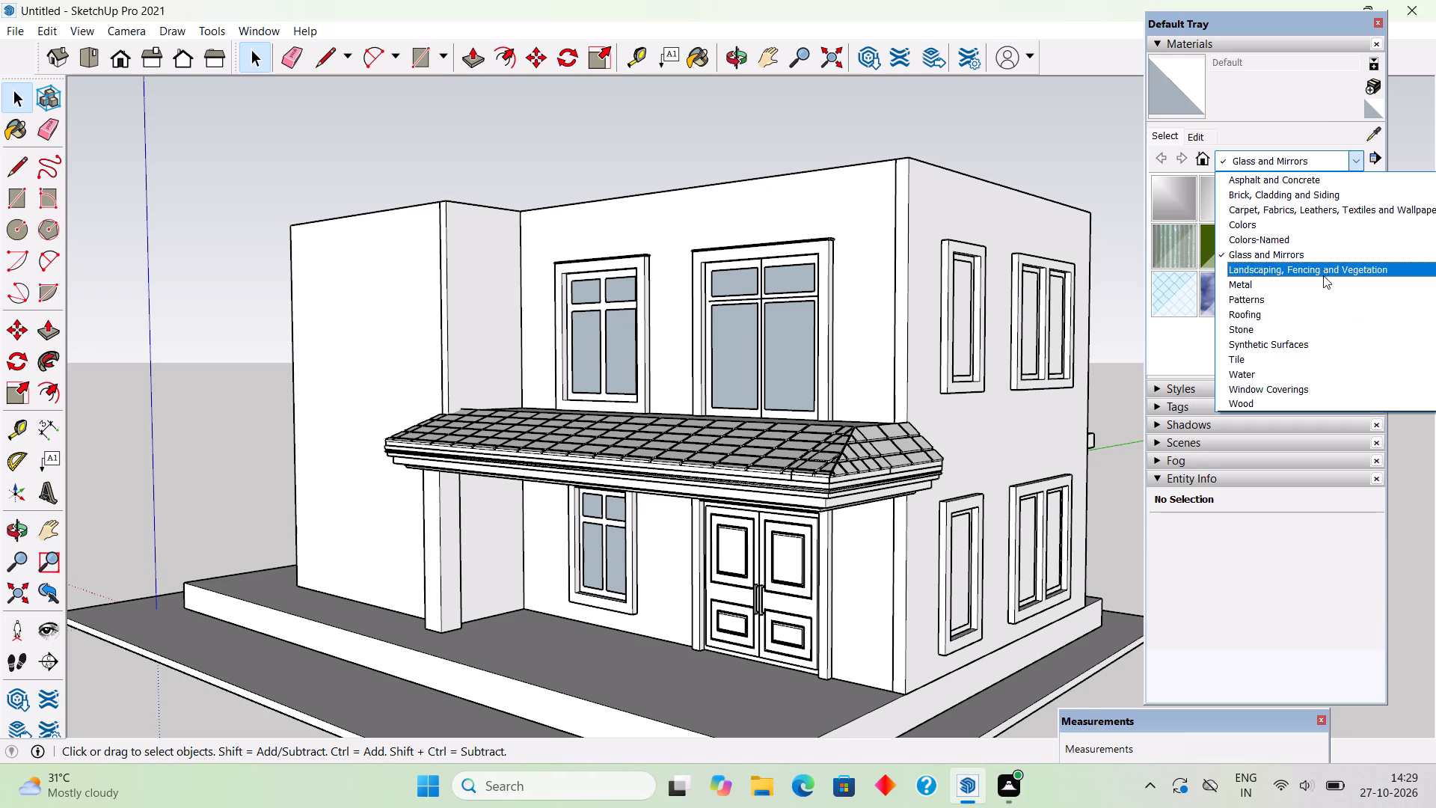
{"action": "left_click", "coordinate": [1278, 218]}
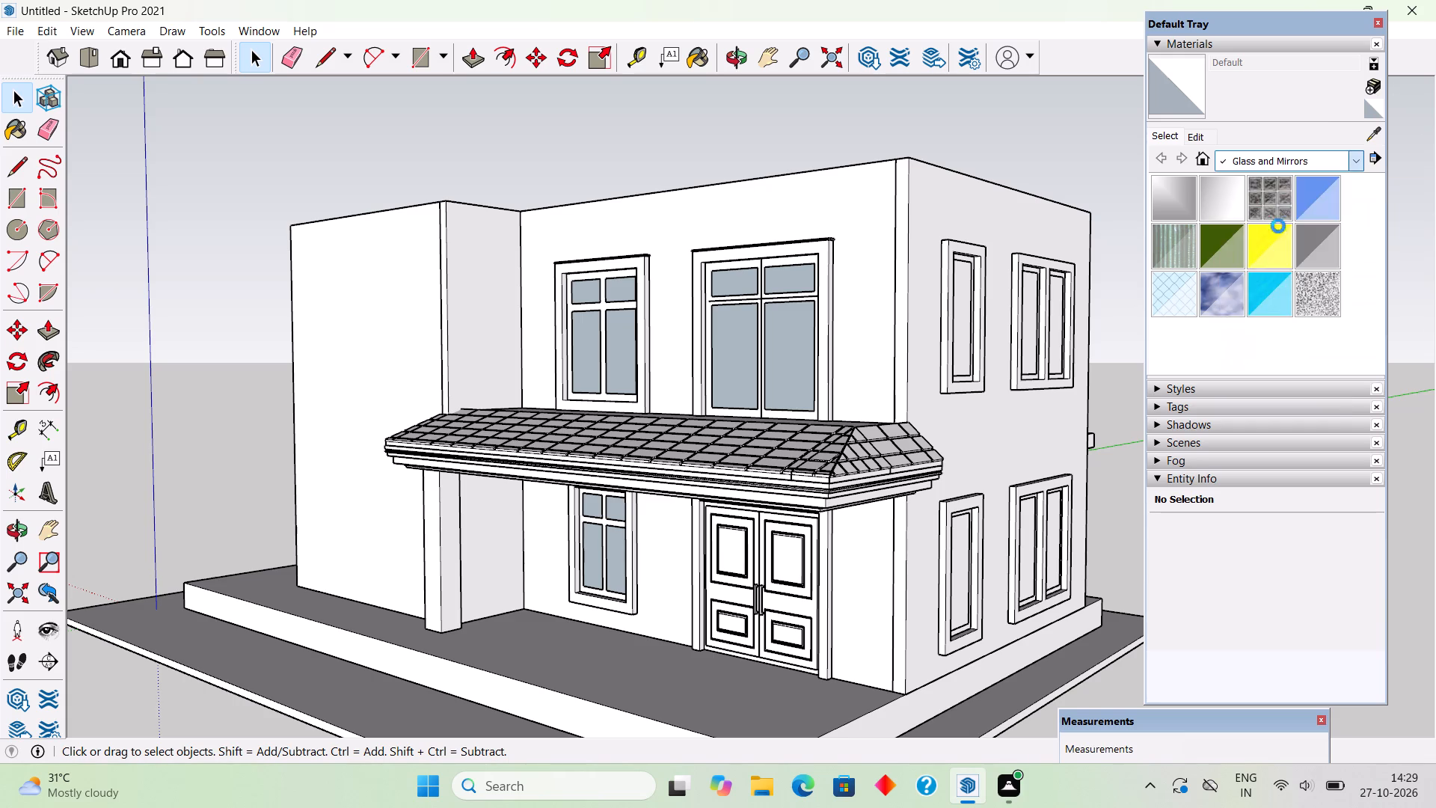
{"action": "scroll", "coordinate": [1294, 283], "scroll_direction": "down", "scroll_amount": 3}
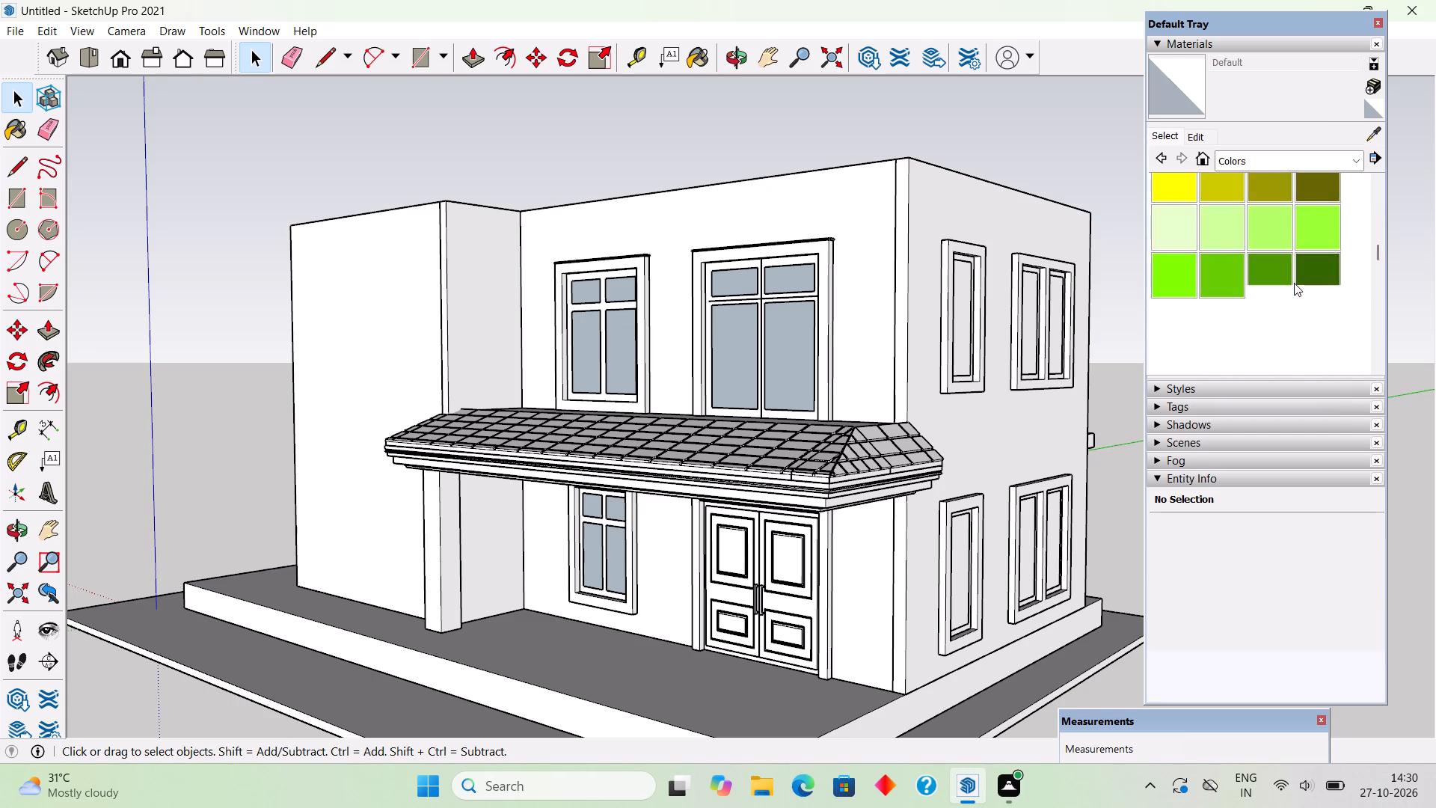
{"action": "scroll", "coordinate": [1294, 283], "scroll_direction": "down", "scroll_amount": 10}
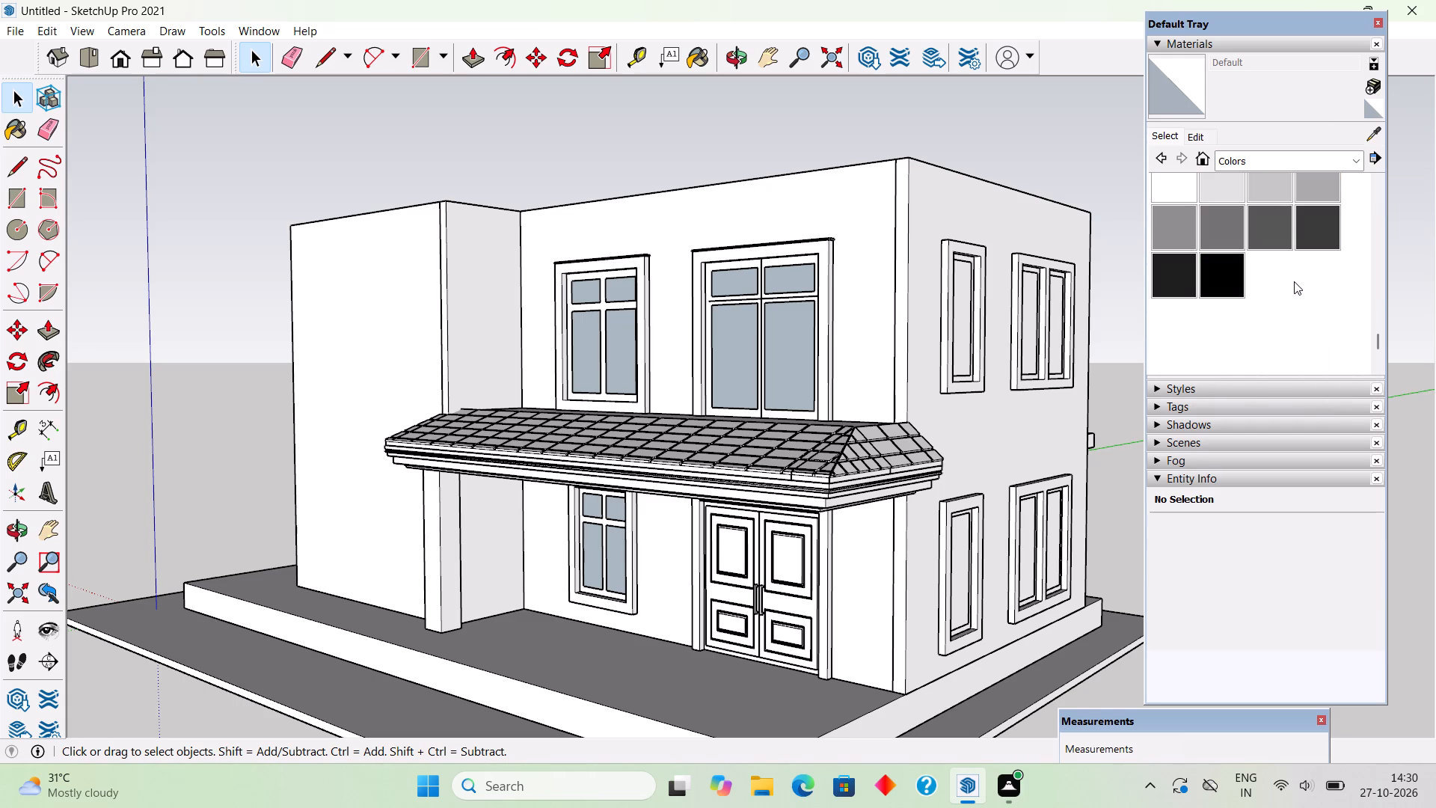
{"action": "left_click", "coordinate": [1278, 232]}
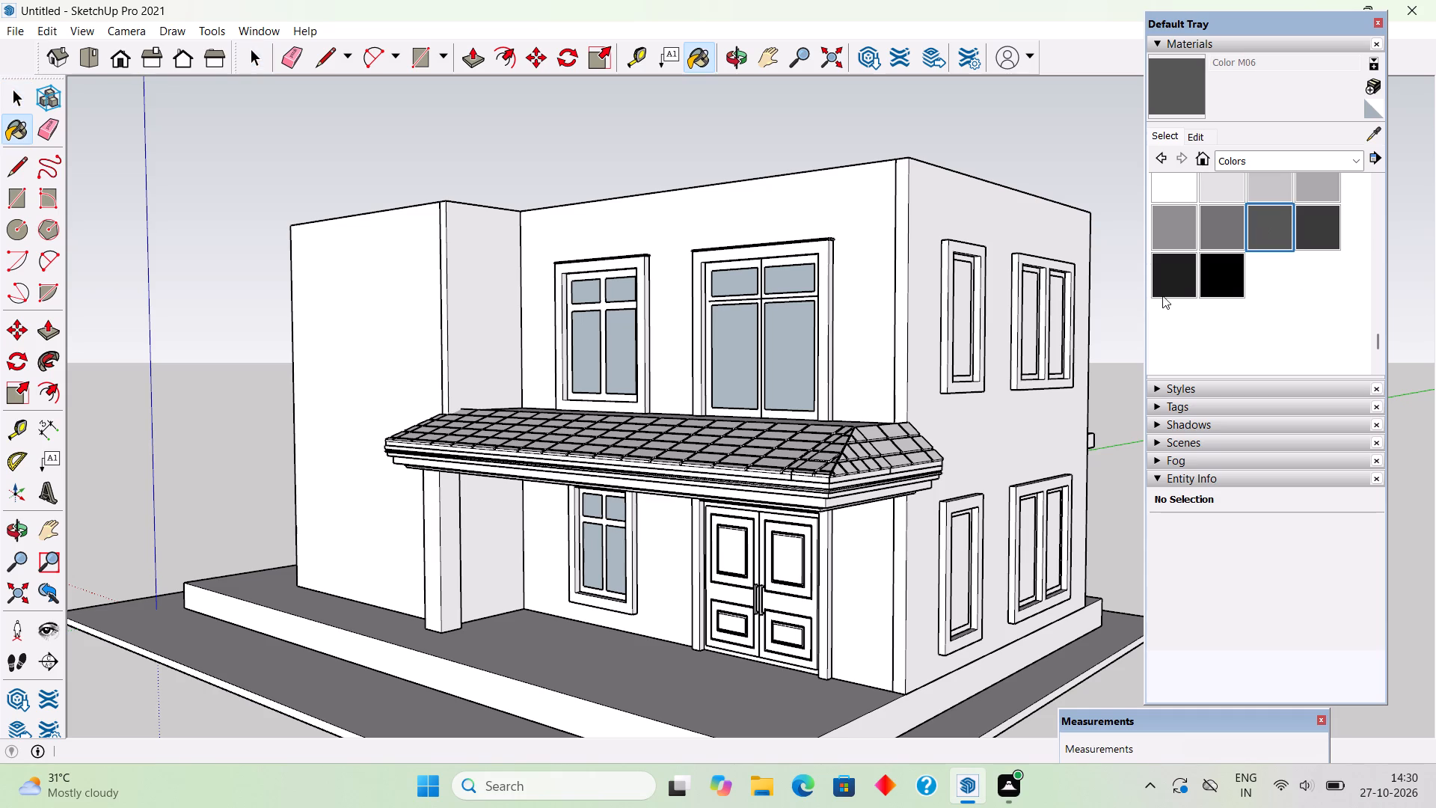
{"action": "left_click", "coordinate": [873, 447]}
{"action": "left_click", "coordinate": [842, 442]}
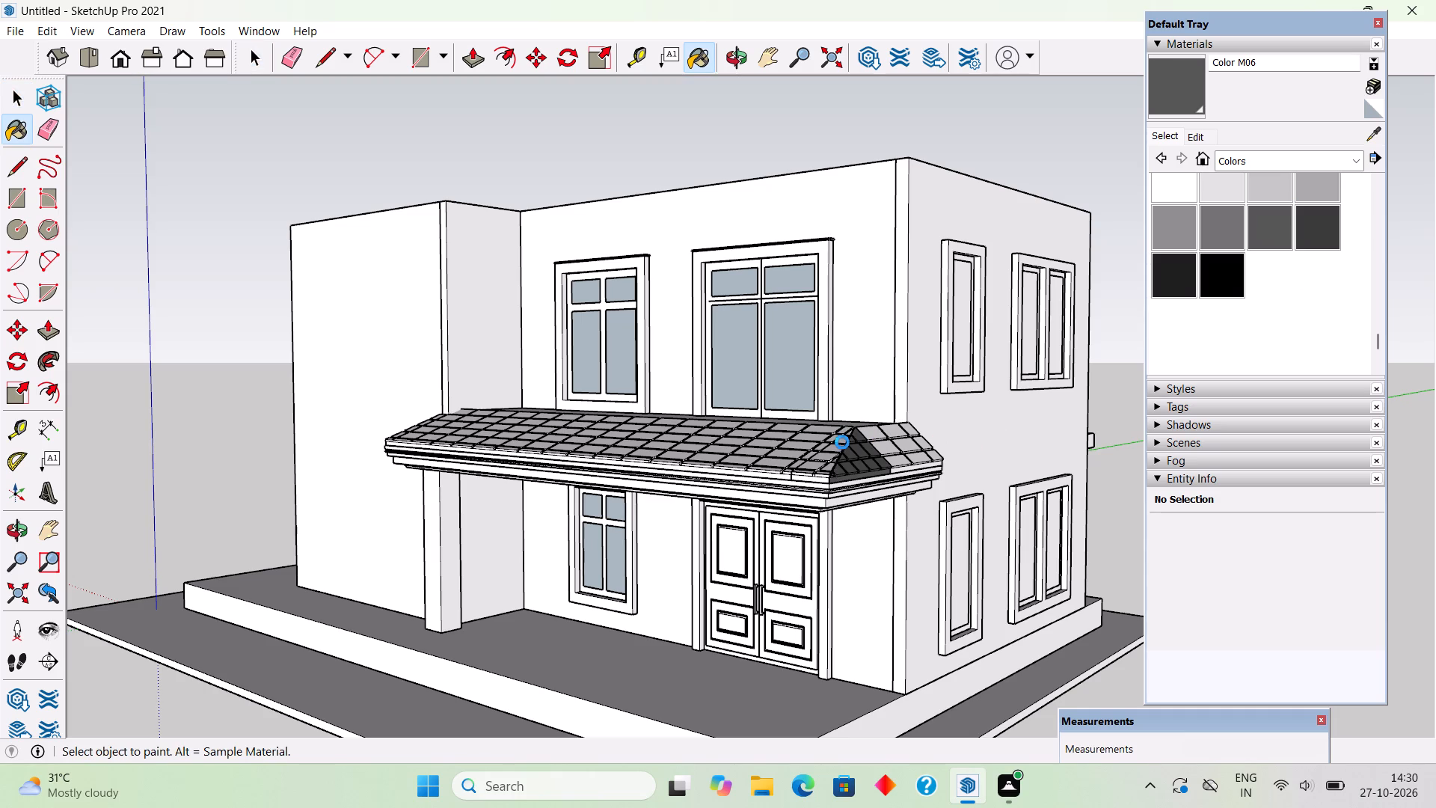
{"action": "left_click", "coordinate": [810, 440]}
{"action": "left_click", "coordinate": [883, 438]}
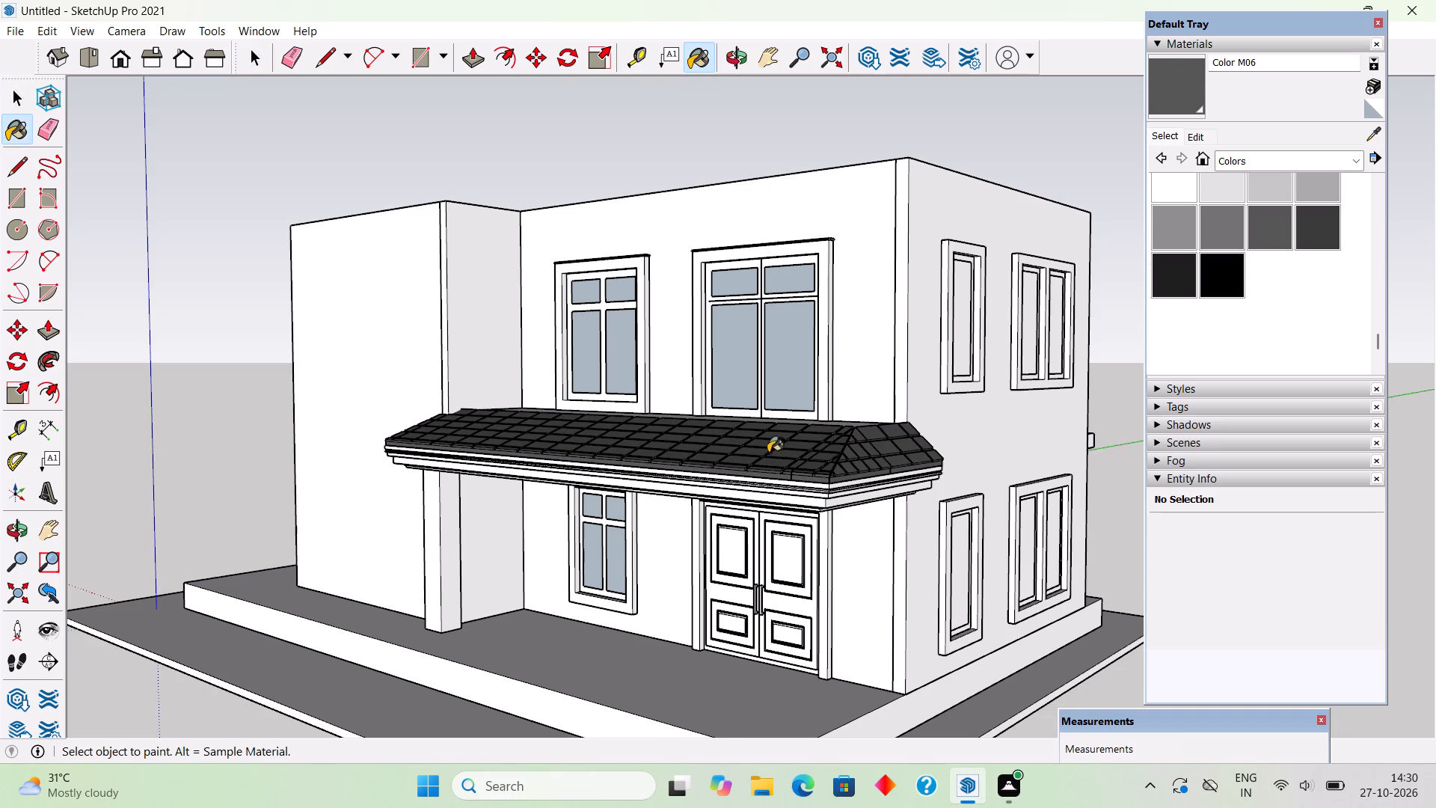
Examine the painted porch roof, the plain front wall and the slab behind it from several angles.
{"action": "middle_click_drag", "start_coordinate": [787, 453], "coordinate": [969, 422]}
{"action": "scroll", "coordinate": [951, 422], "scroll_direction": "down", "scroll_amount": 4}
{"action": "scroll", "coordinate": [948, 422], "scroll_direction": "up", "scroll_amount": 5}
{"action": "middle_click_drag", "start_coordinate": [918, 437], "coordinate": [819, 558]}
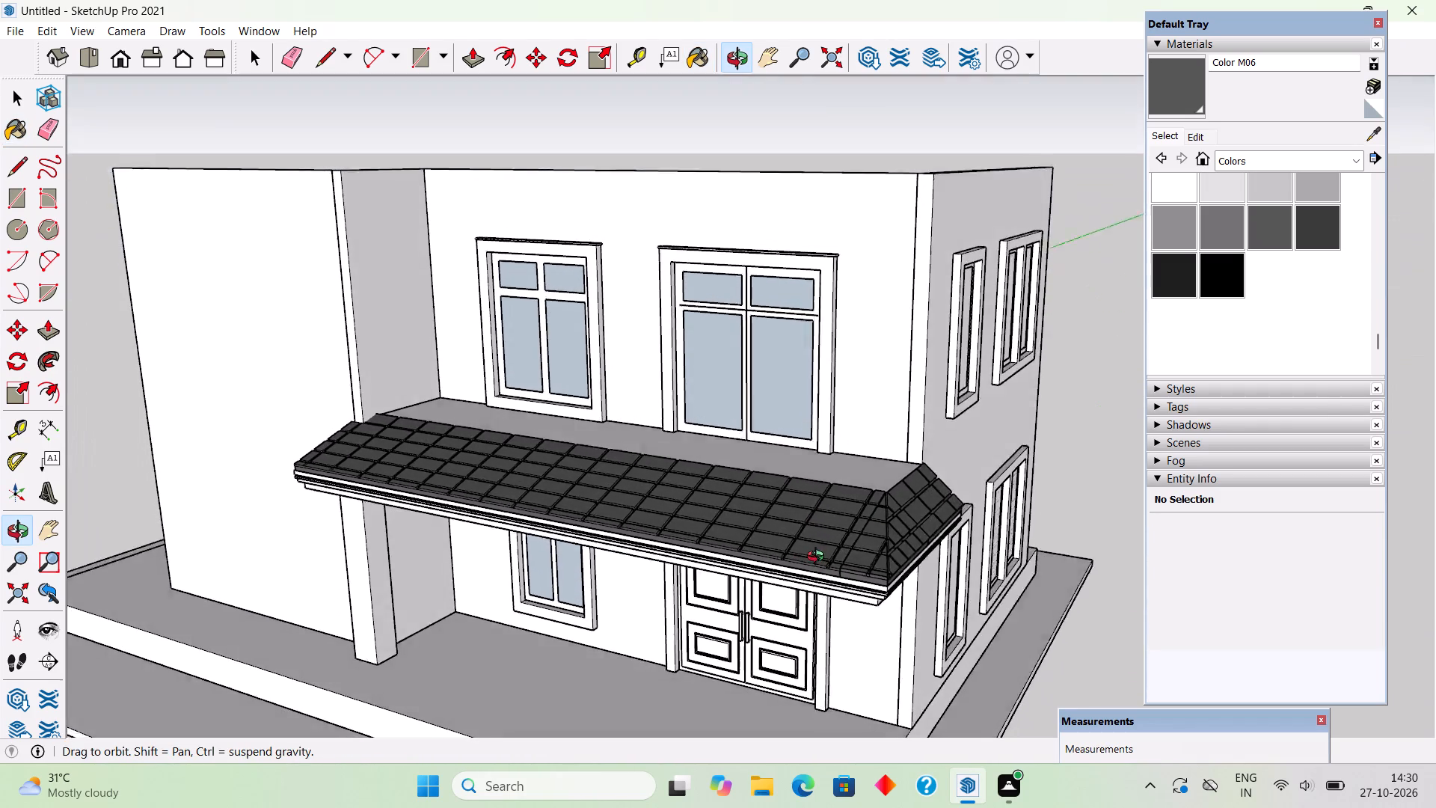
{"action": "middle_click_drag", "start_coordinate": [819, 558], "coordinate": [1008, 534]}
{"action": "scroll", "coordinate": [1008, 524], "scroll_direction": "down", "scroll_amount": 1}
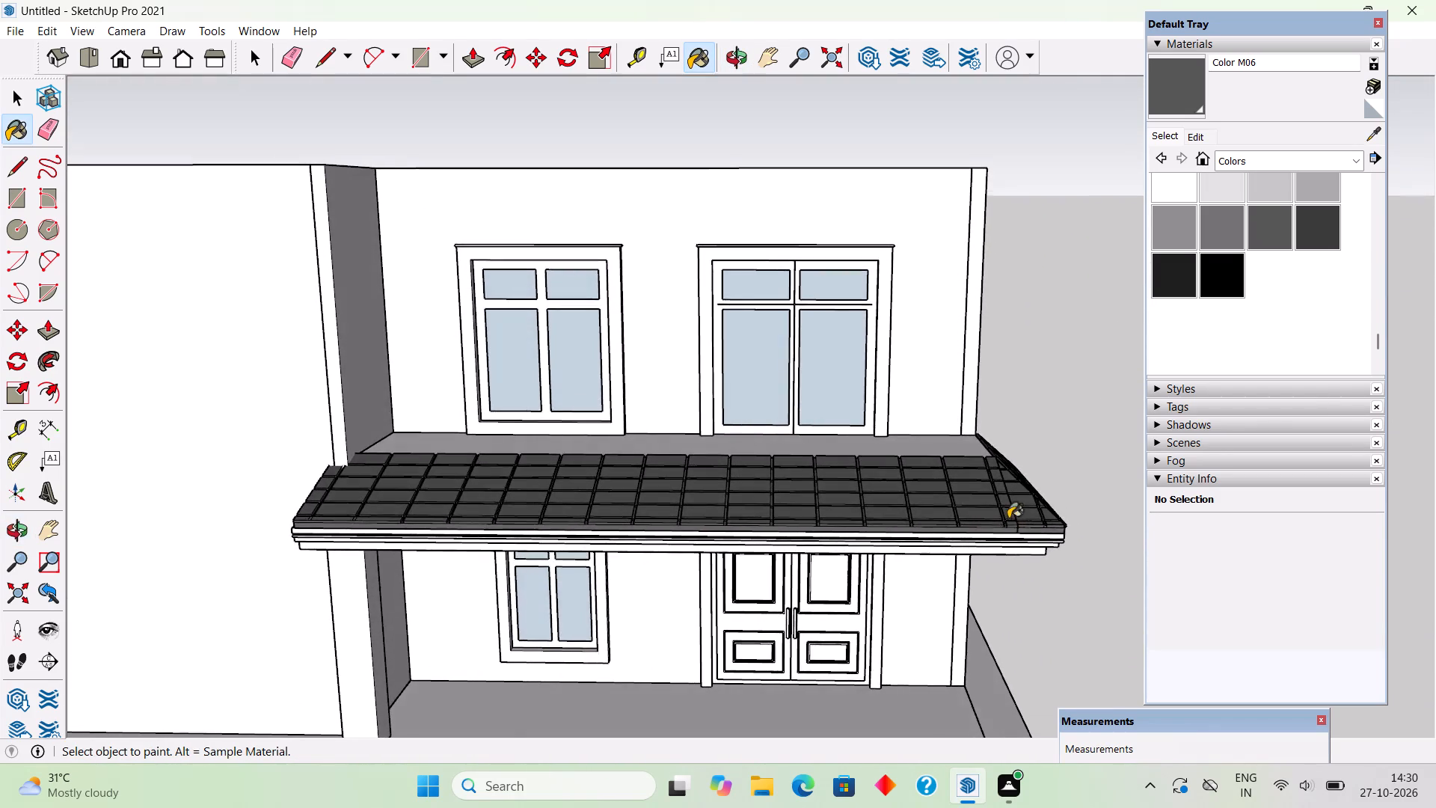
{"action": "scroll", "coordinate": [1008, 518], "scroll_direction": "down", "scroll_amount": 2}
{"action": "middle_click_drag", "start_coordinate": [1006, 515], "coordinate": [1064, 420]}
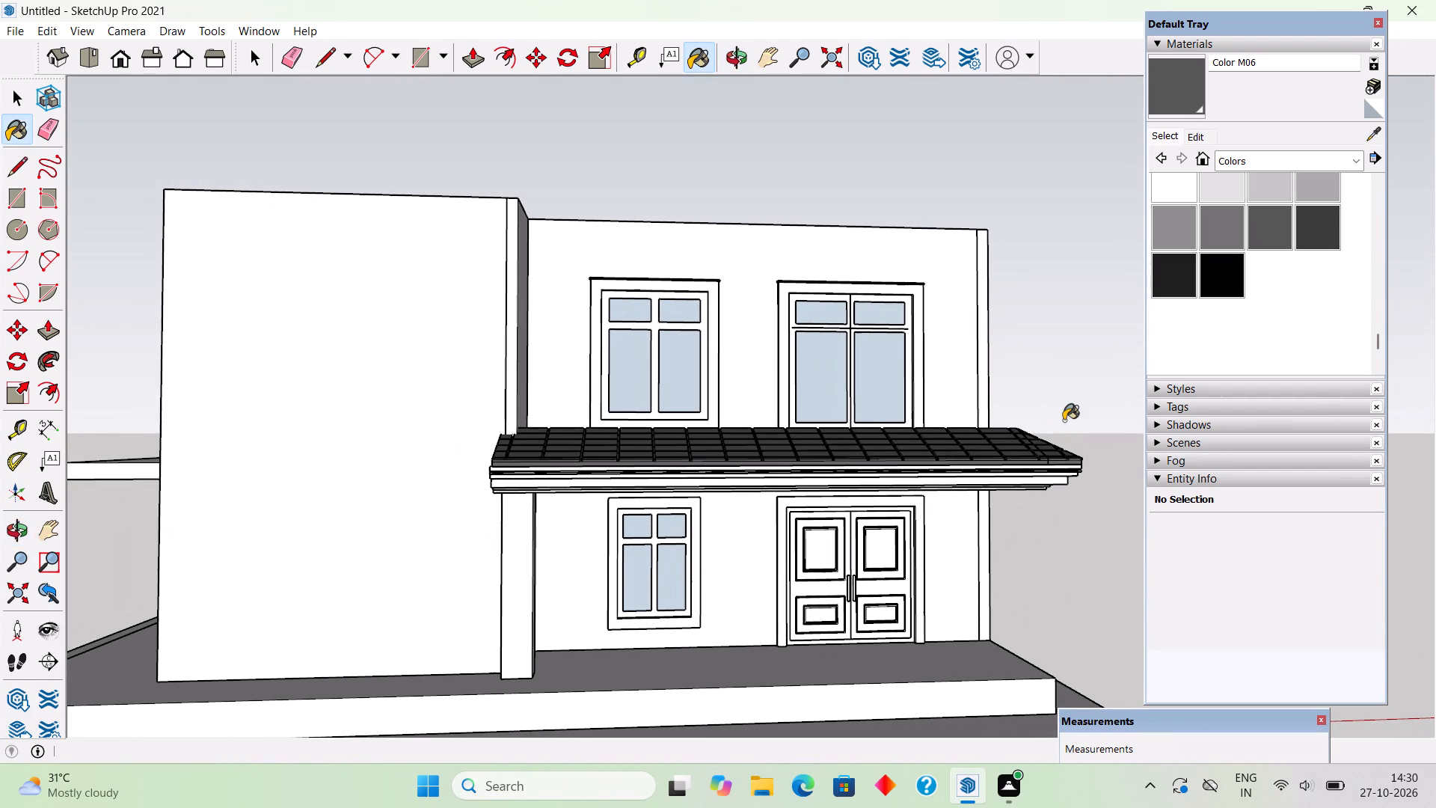
{"action": "key", "text": "space"}
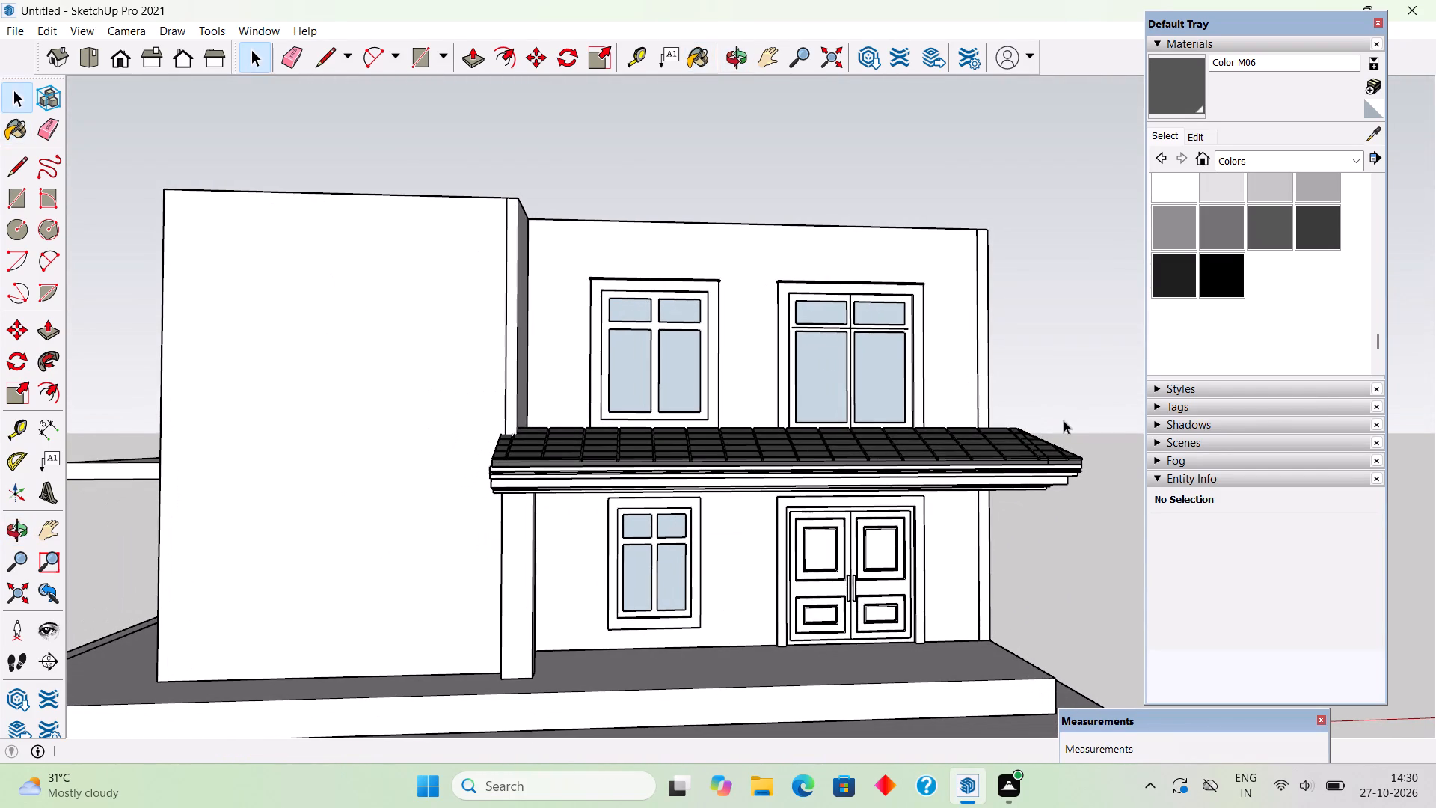
{"action": "scroll", "coordinate": [902, 423], "scroll_direction": "down", "scroll_amount": 1}
{"action": "middle_click_drag", "start_coordinate": [901, 424], "coordinate": [623, 597]}
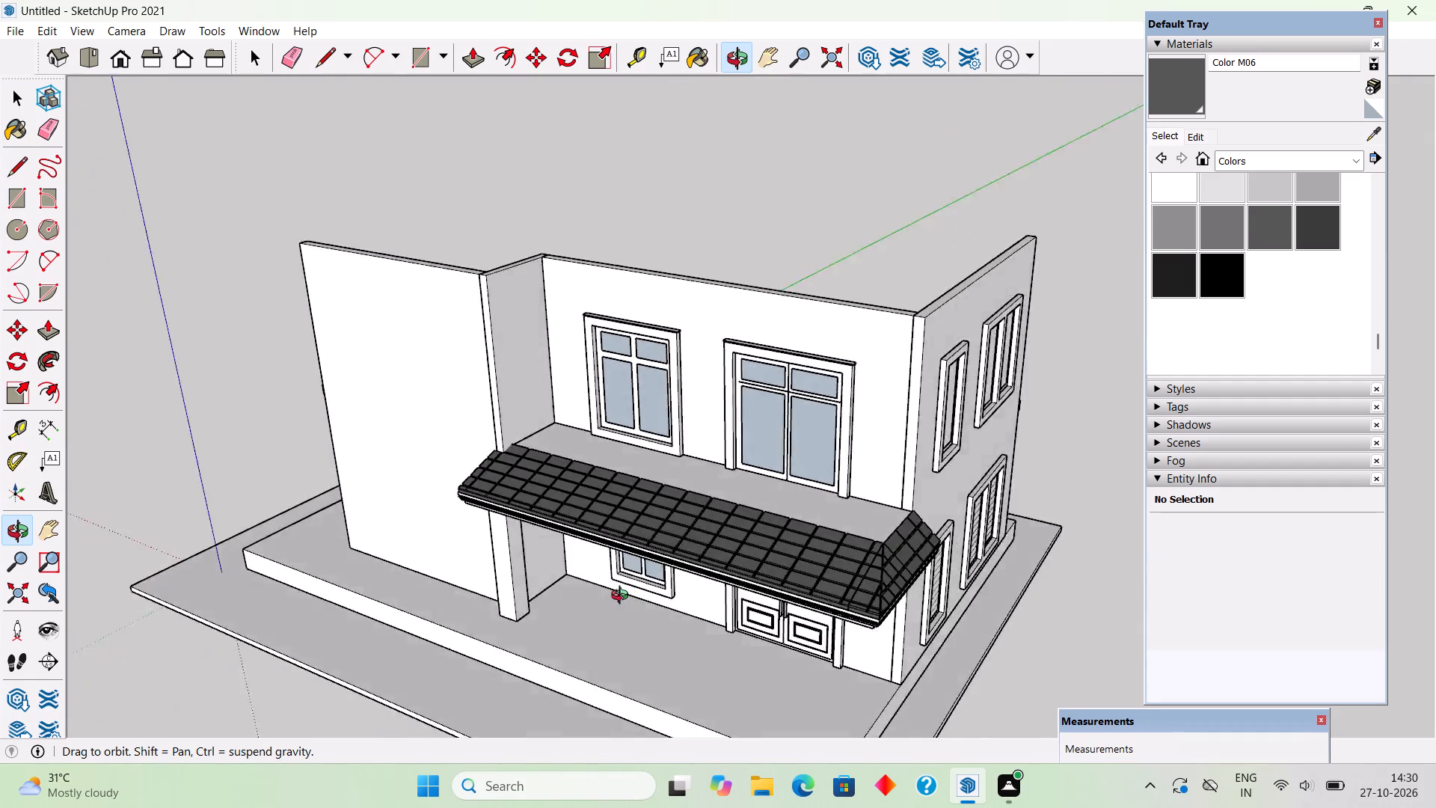
{"action": "middle_click_drag", "start_coordinate": [623, 597], "coordinate": [969, 565]}
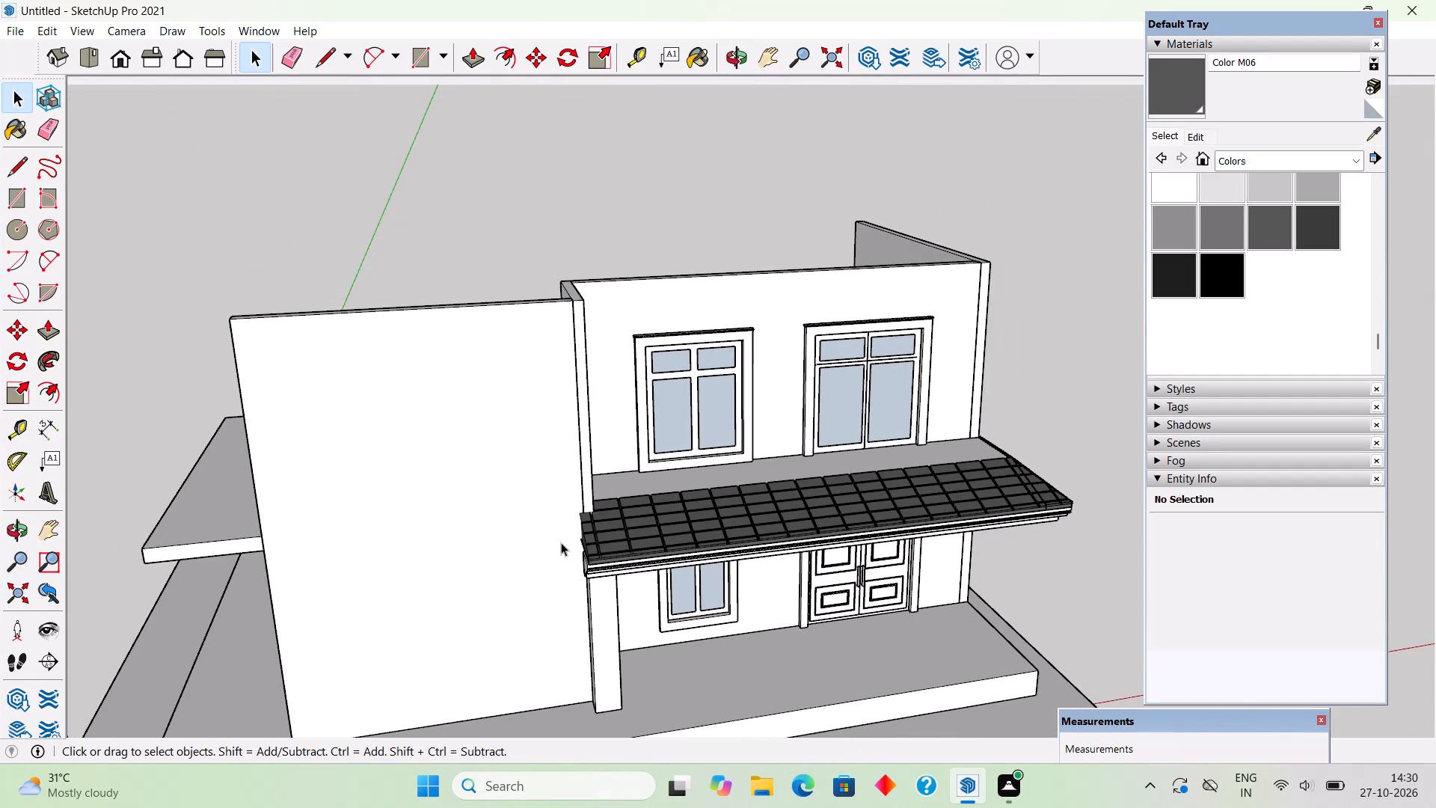
{"action": "middle_click_drag", "start_coordinate": [567, 542], "coordinate": [750, 532]}
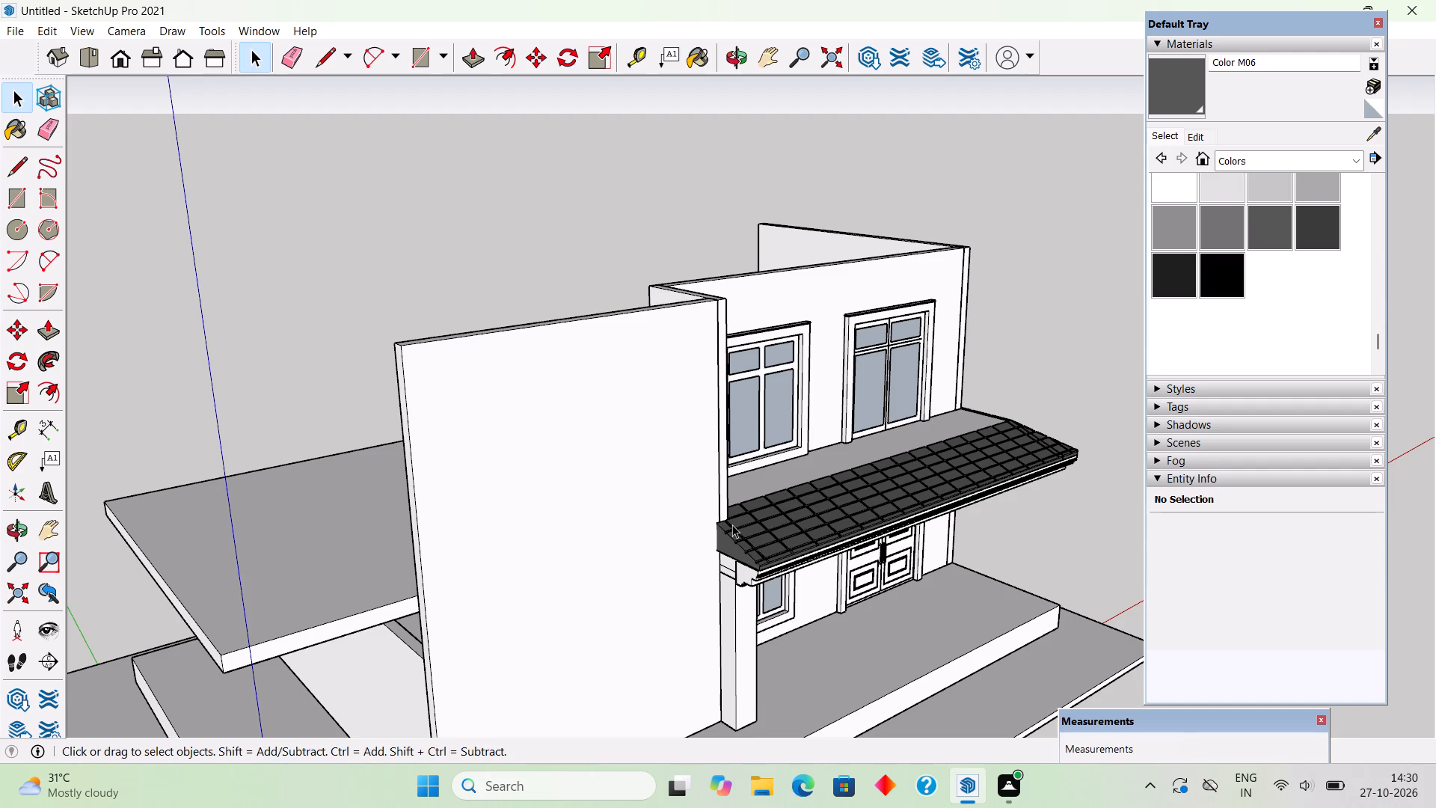
{"action": "middle_click_drag", "start_coordinate": [732, 524], "coordinate": [674, 528]}
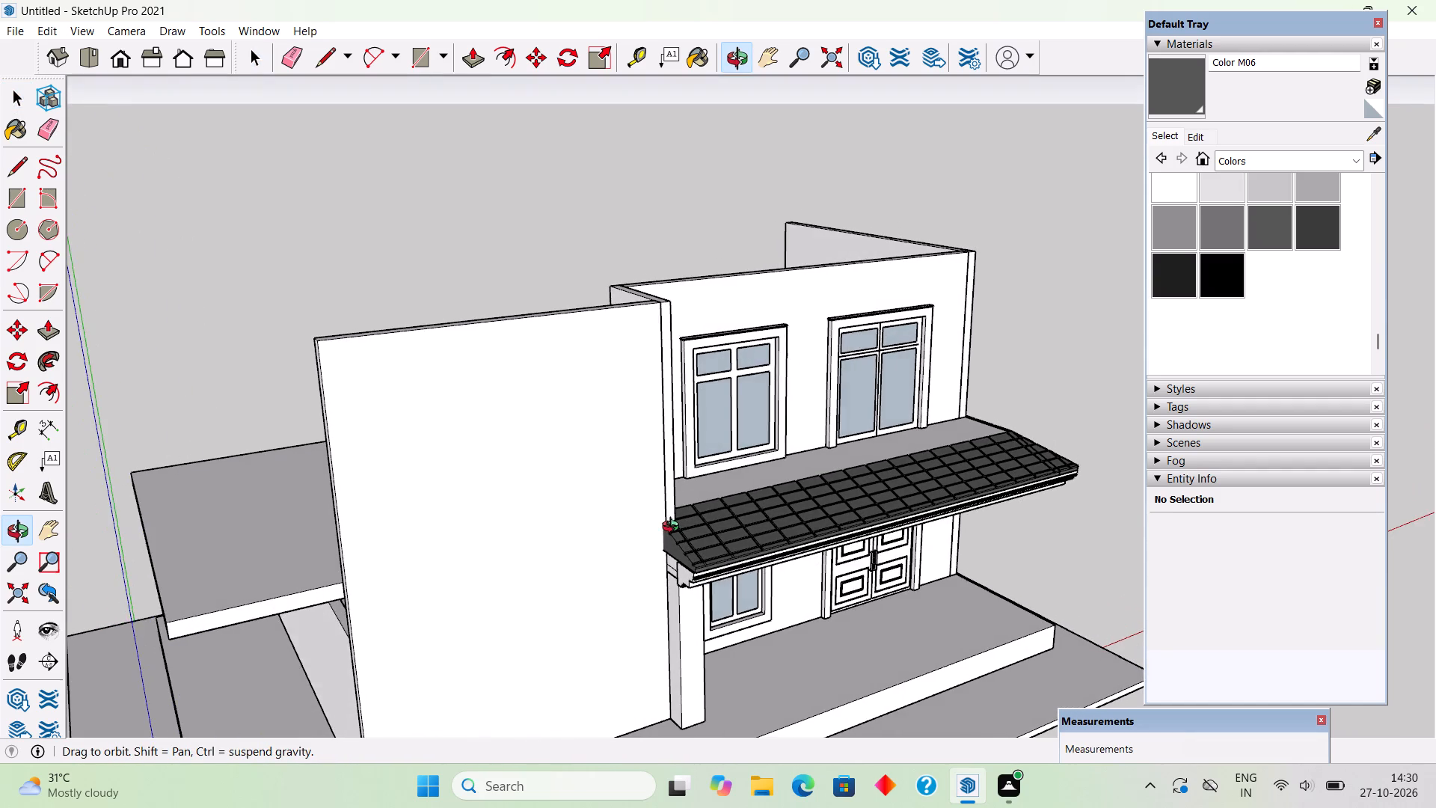
{"action": "middle_click_drag", "start_coordinate": [674, 528], "coordinate": [723, 405]}
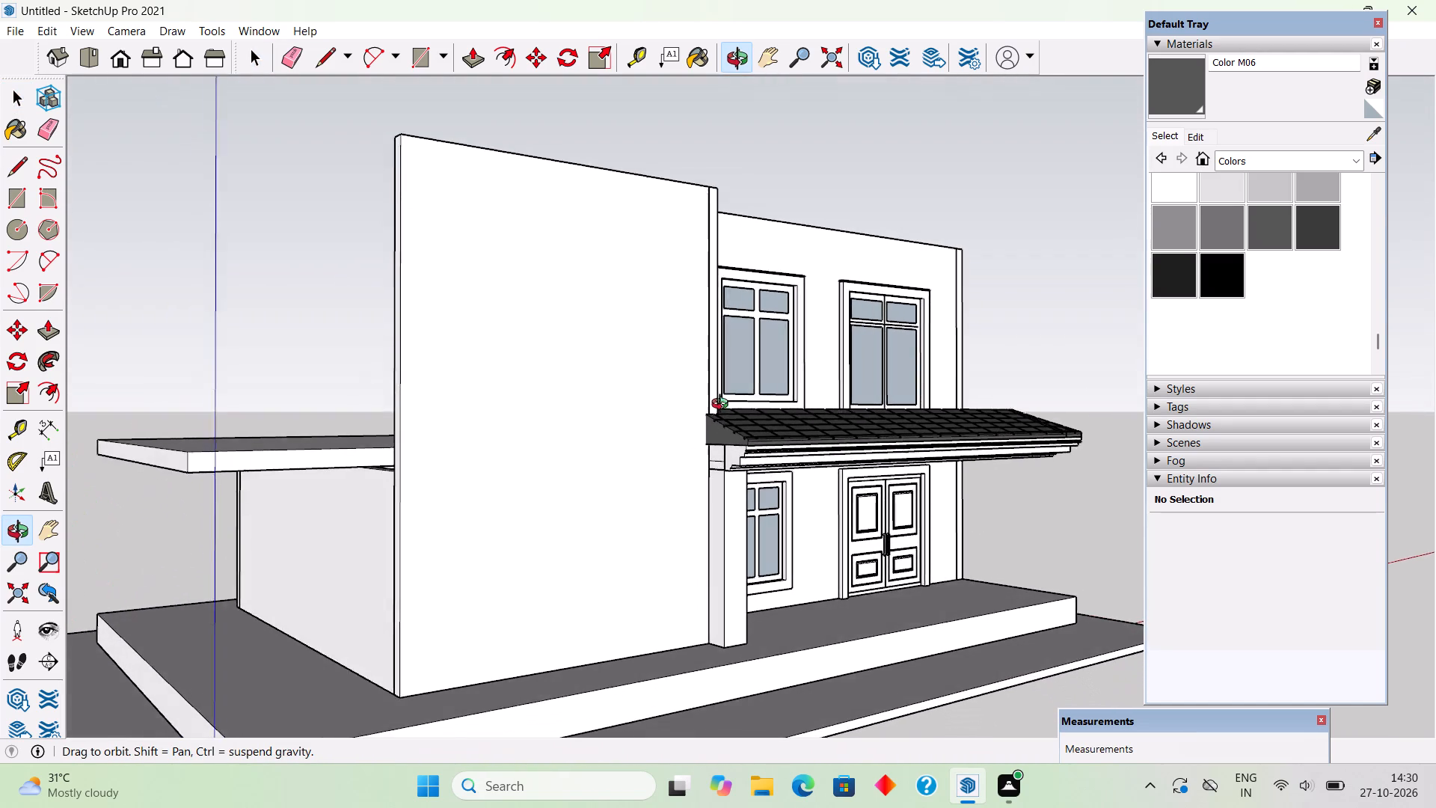
{"action": "middle_click_drag", "start_coordinate": [723, 405], "coordinate": [724, 405]}
{"action": "scroll", "coordinate": [726, 463], "scroll_direction": "up", "scroll_amount": 3}
{"action": "middle_click_drag", "start_coordinate": [767, 453], "coordinate": [880, 512]}
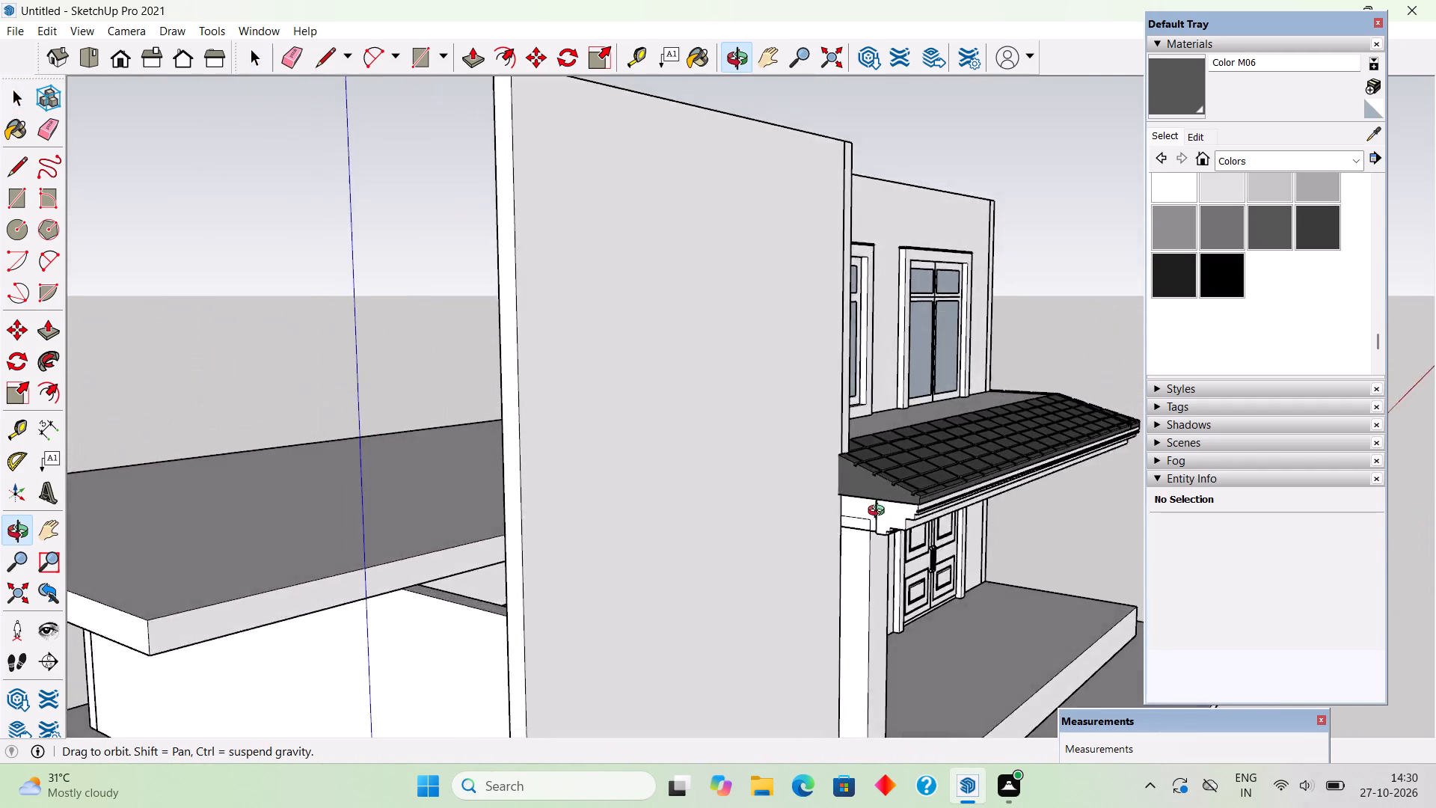
{"action": "middle_click_drag", "start_coordinate": [880, 512], "coordinate": [817, 573]}
{"action": "scroll", "coordinate": [817, 573], "scroll_direction": "down", "scroll_amount": 6}
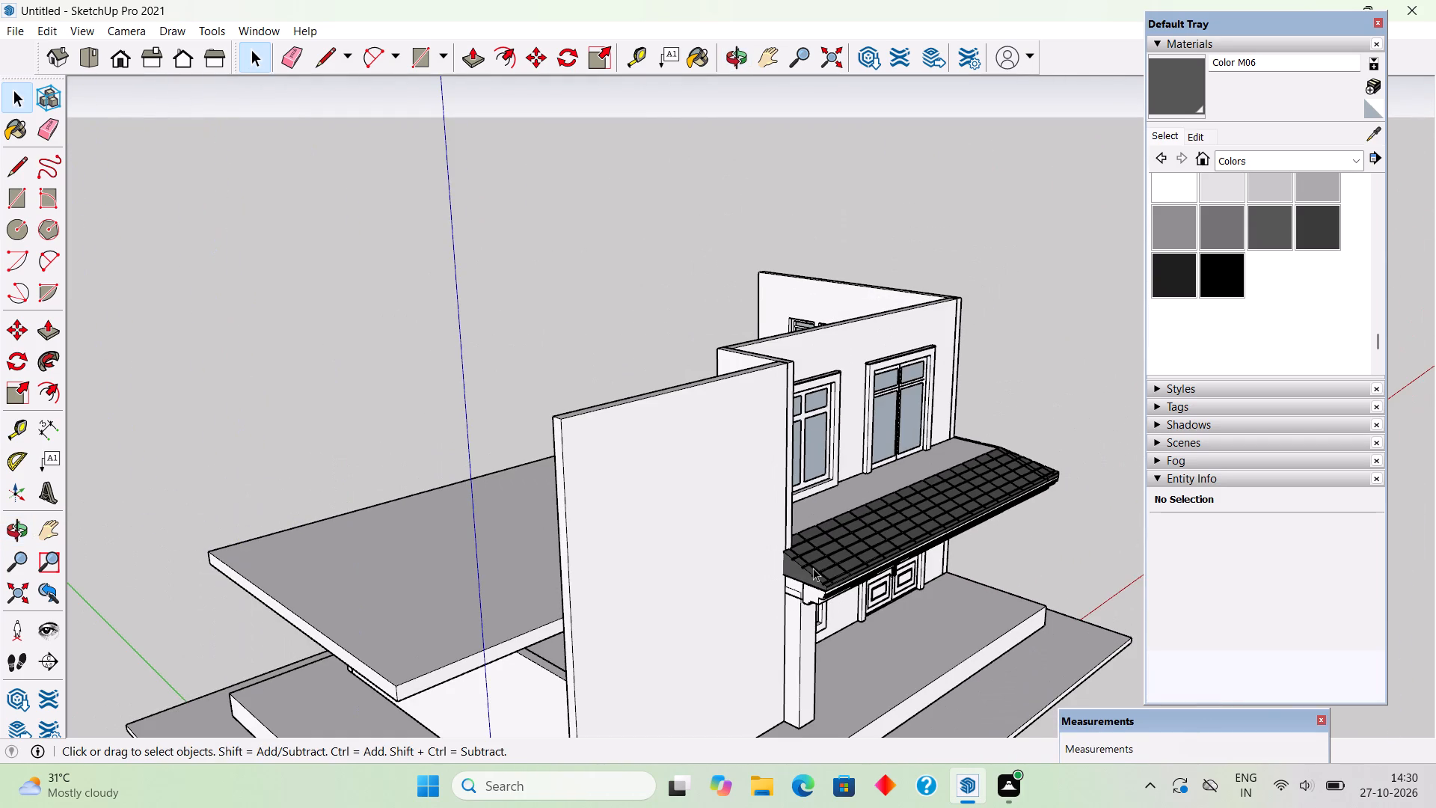
{"action": "middle_click_drag", "start_coordinate": [865, 533], "coordinate": [660, 449]}
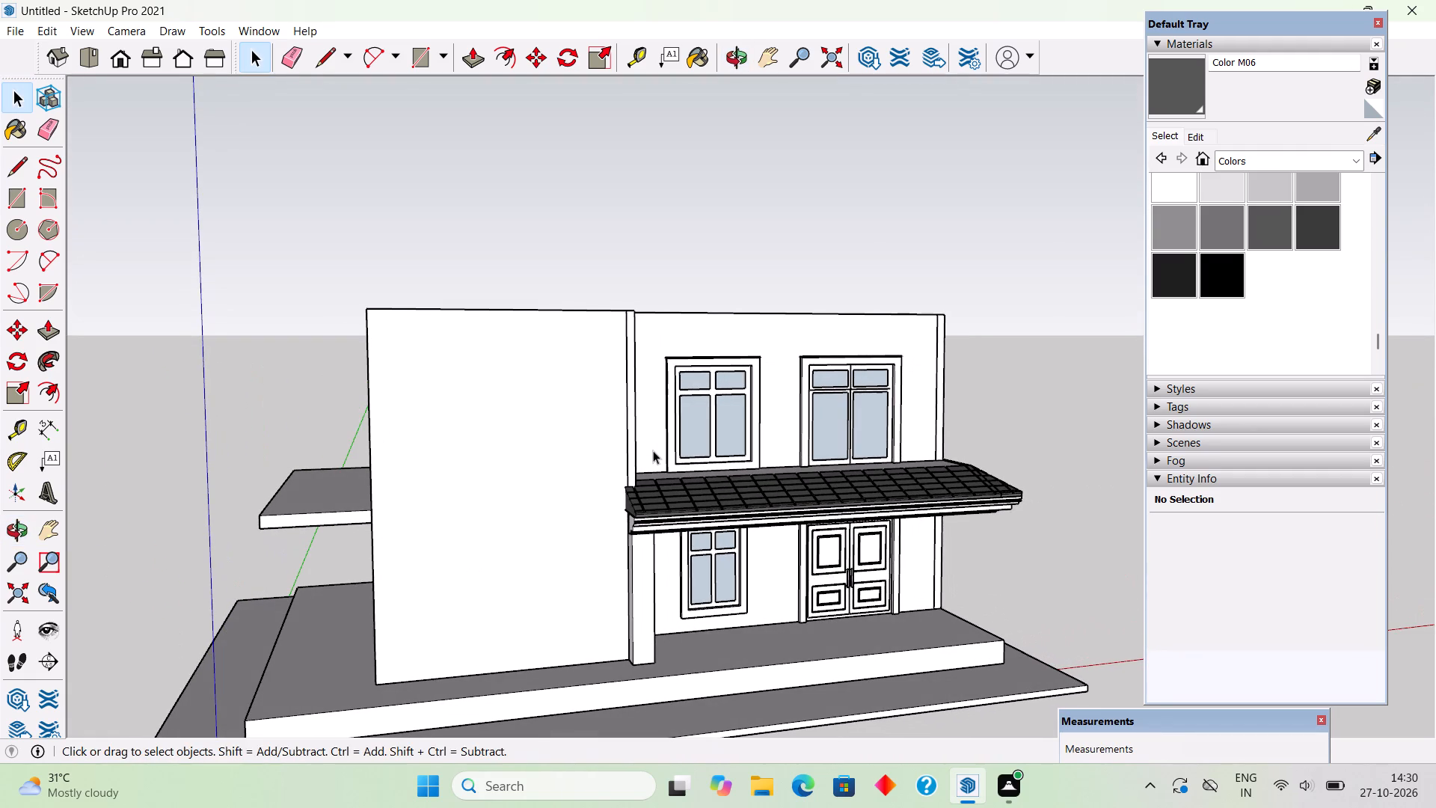
Place vertical guides 2' in from each side edge of the plain front wall.
{"action": "key", "text": "t"}
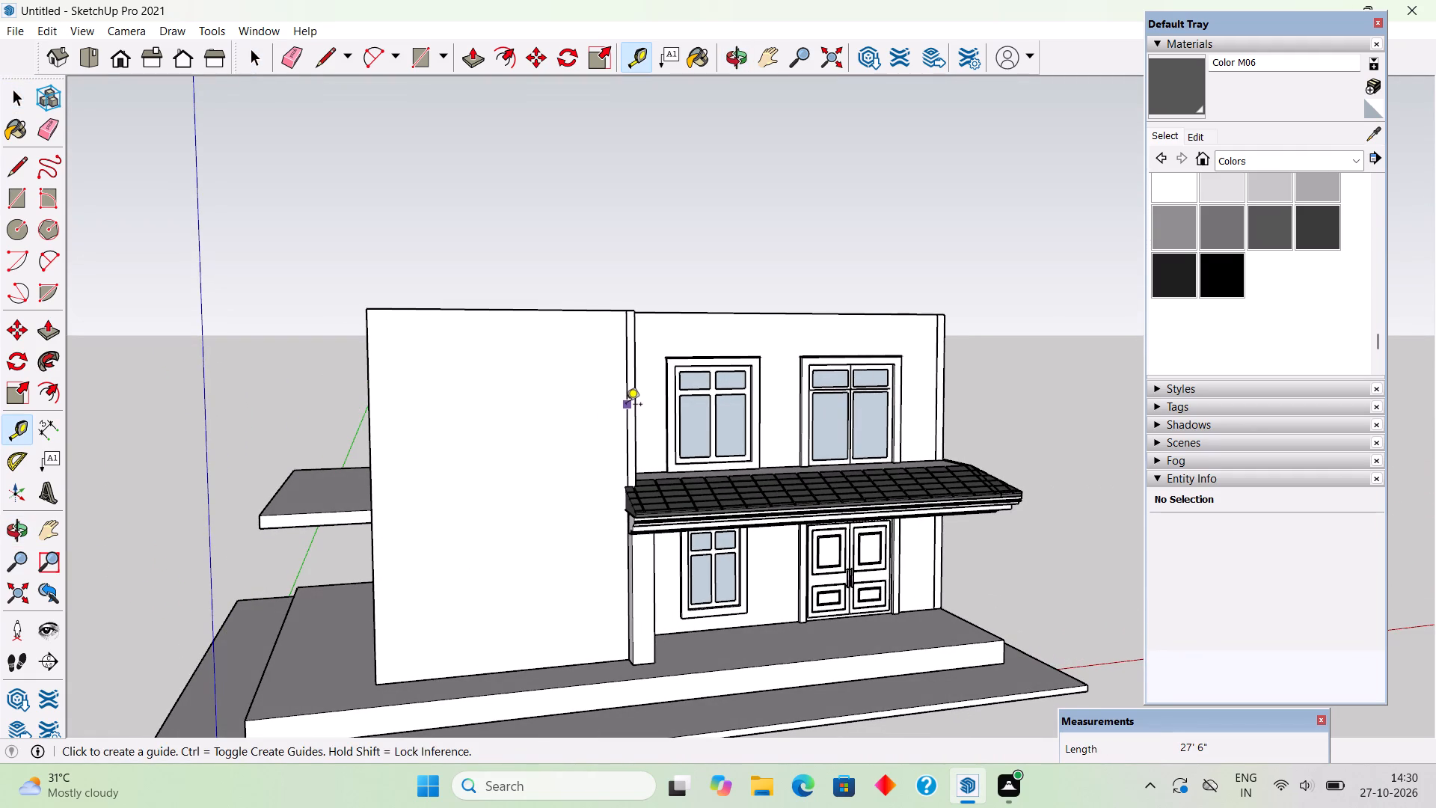
{"action": "left_click", "coordinate": [626, 405]}
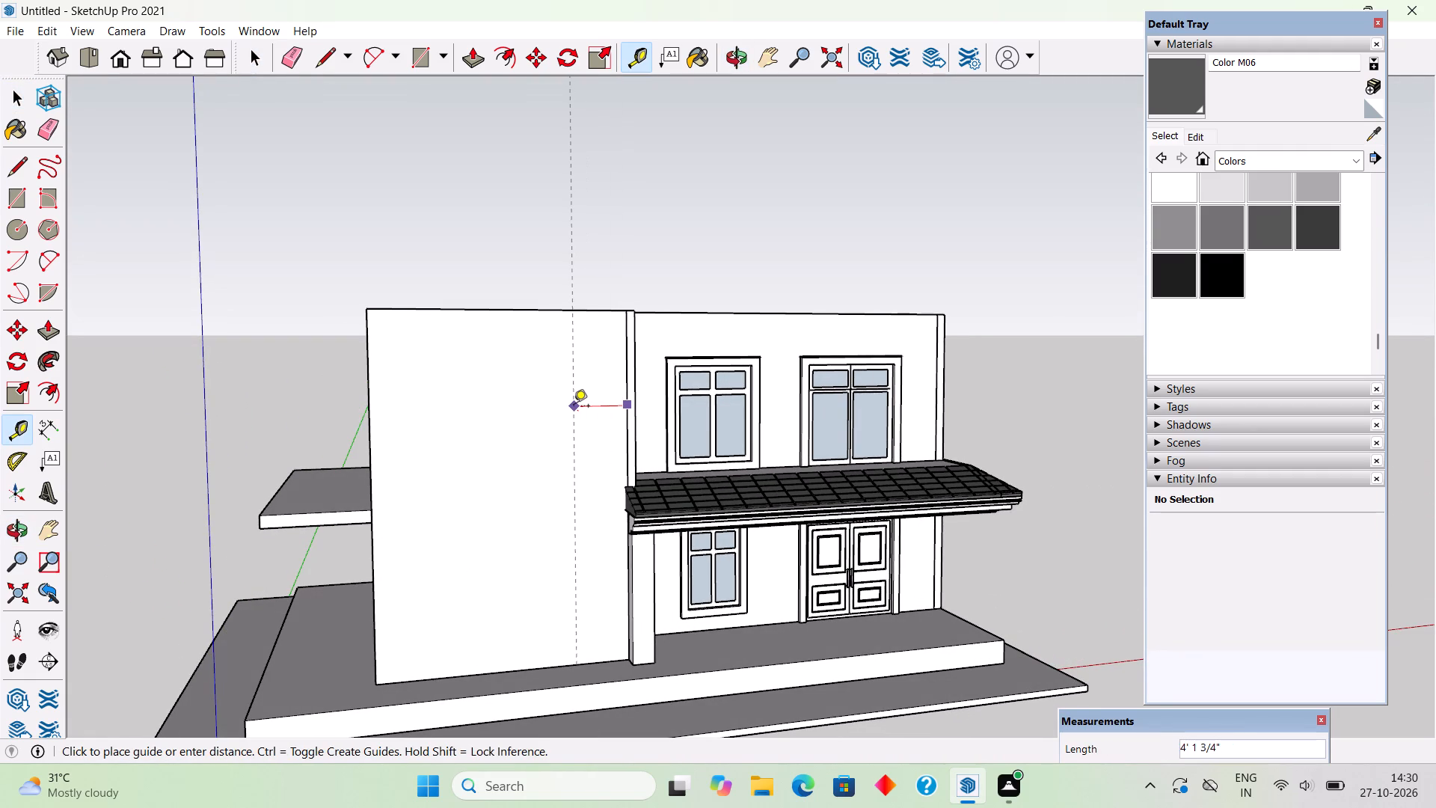
{"action": "type", "text": "2'"}
{"action": "key", "text": "Return"}
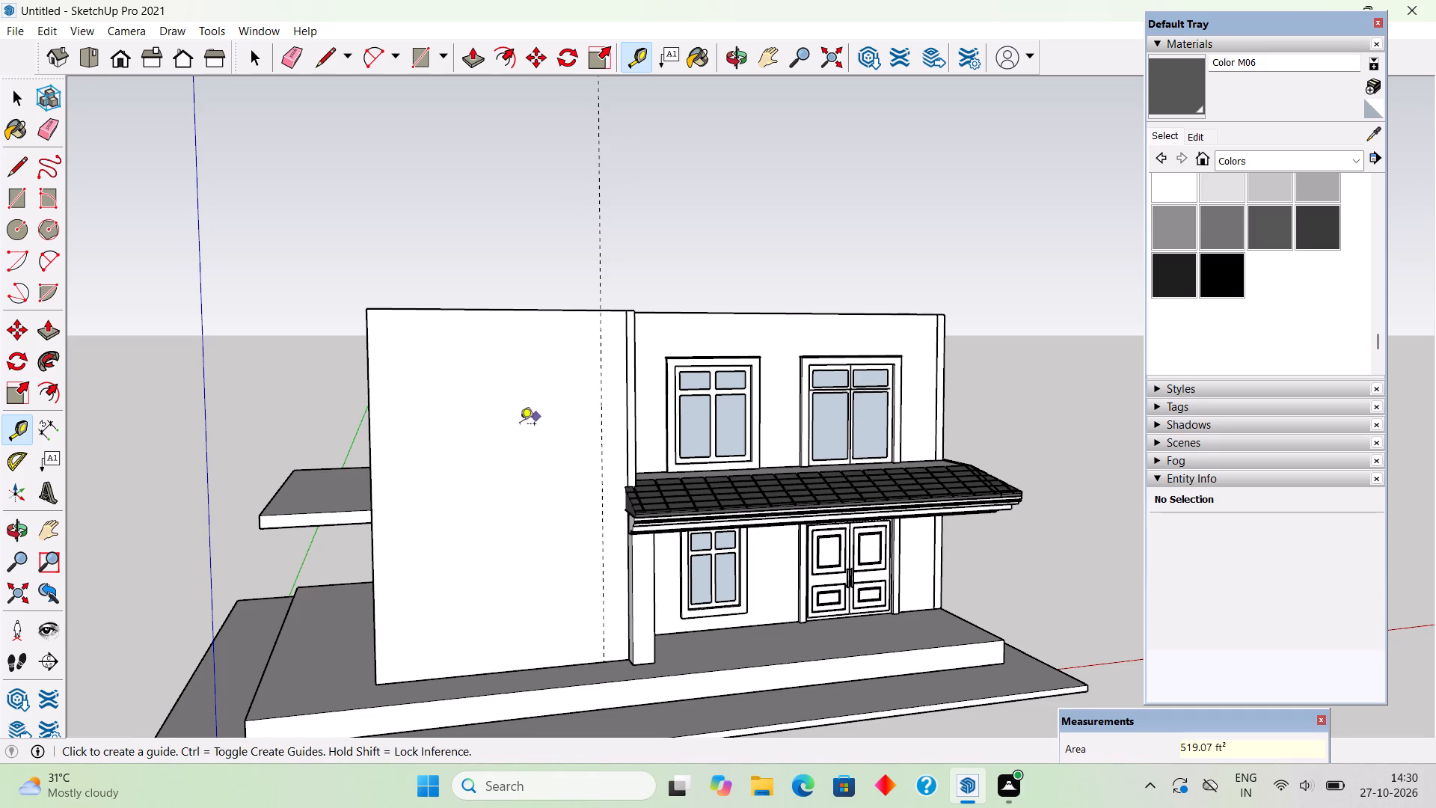
{"action": "left_click", "coordinate": [373, 551]}
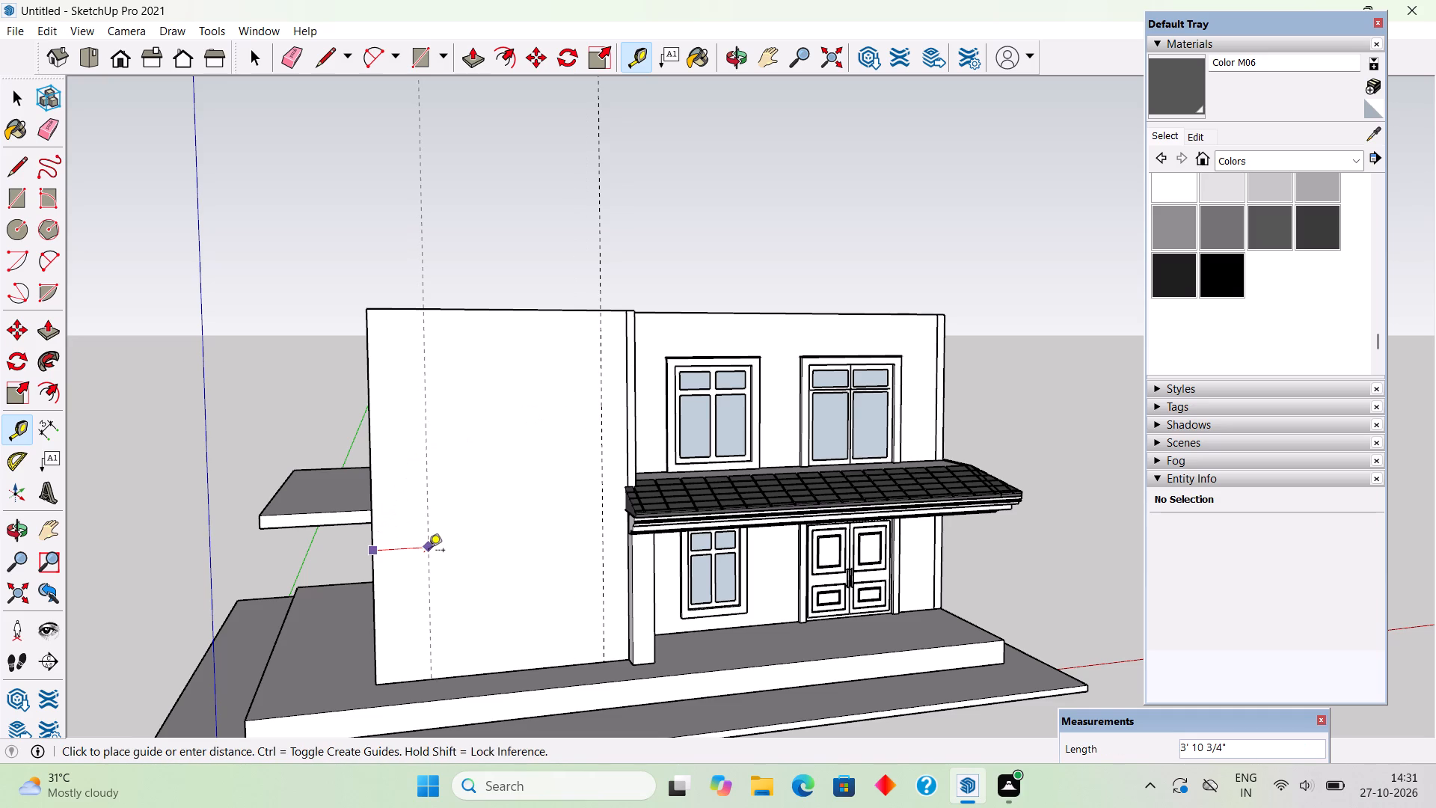
{"action": "type", "text": "2'"}
{"action": "key", "text": "Return"}
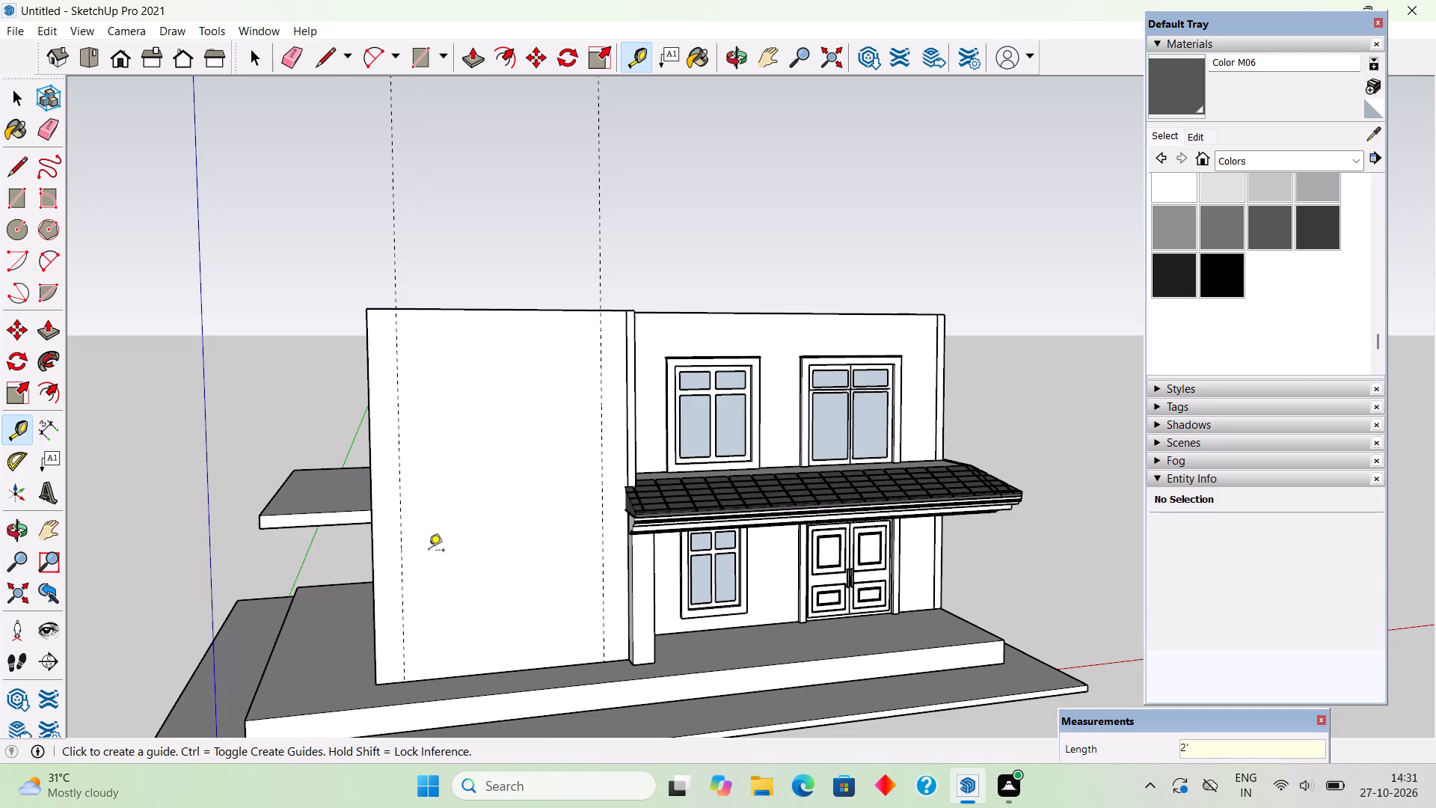
Add three more vertical guides across the plain wall, successively 1', 1.5' and 10' inward from the porch-side guide.
{"action": "left_click", "coordinate": [605, 521]}
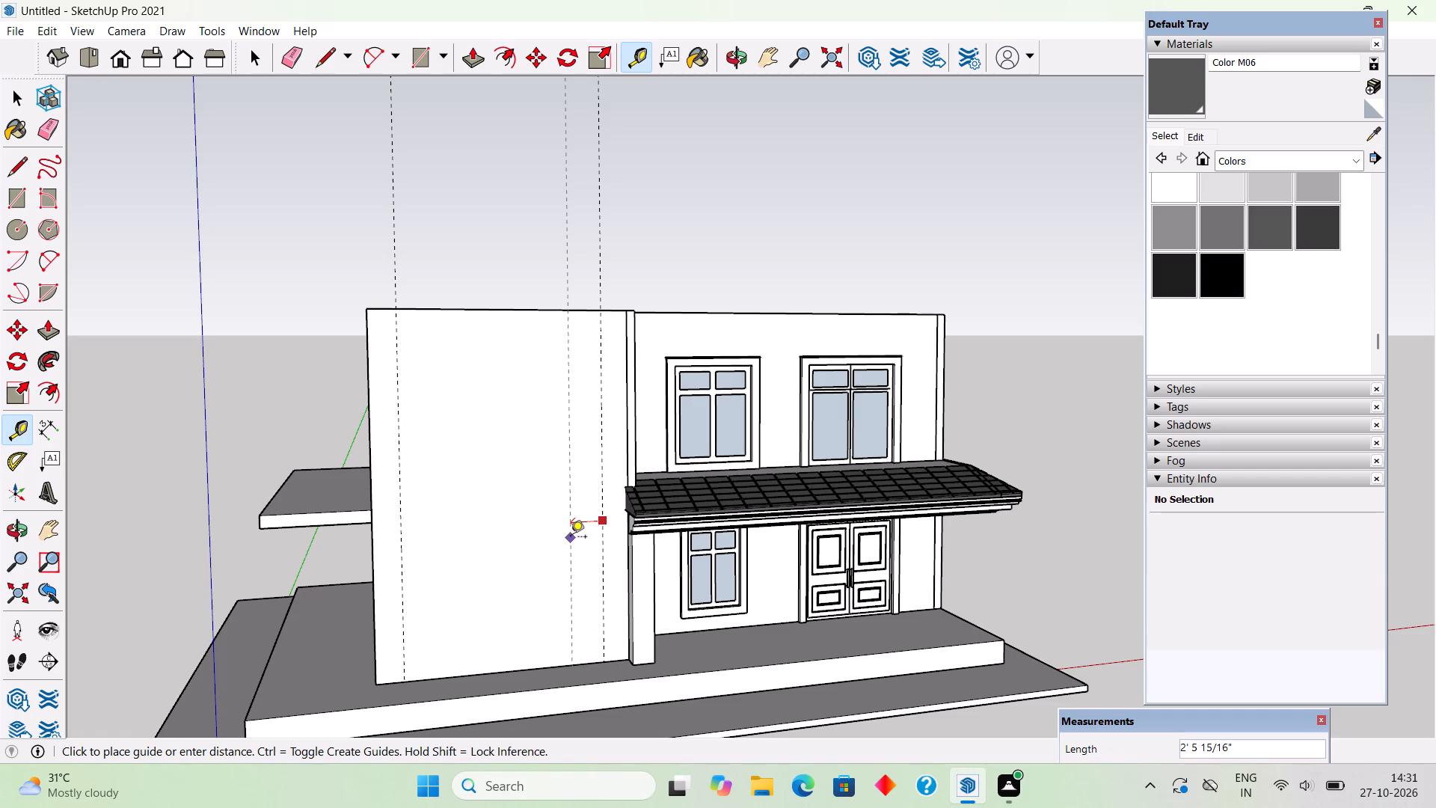
{"action": "type", "text": "1'"}
{"action": "key", "text": "Return"}
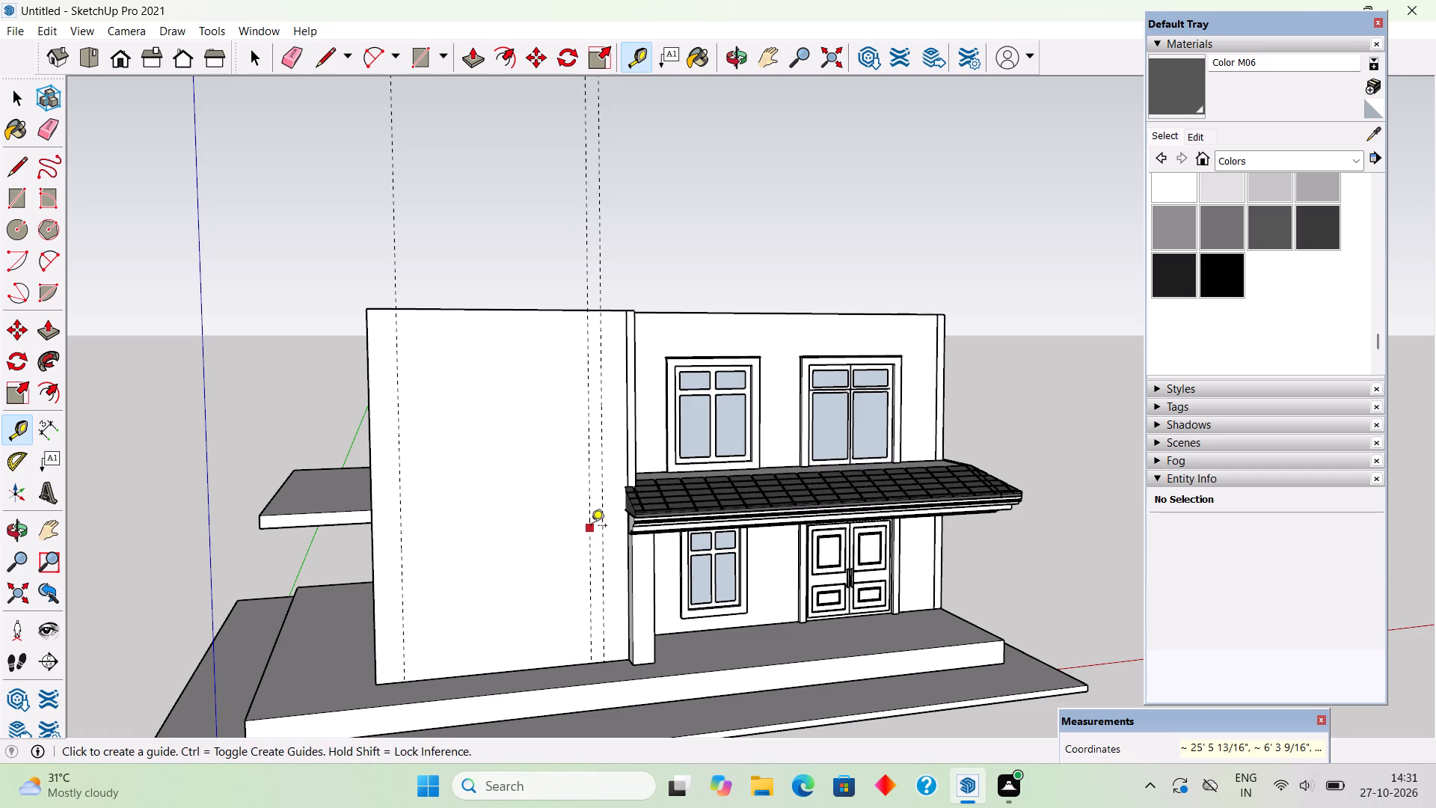
{"action": "left_click", "coordinate": [591, 527]}
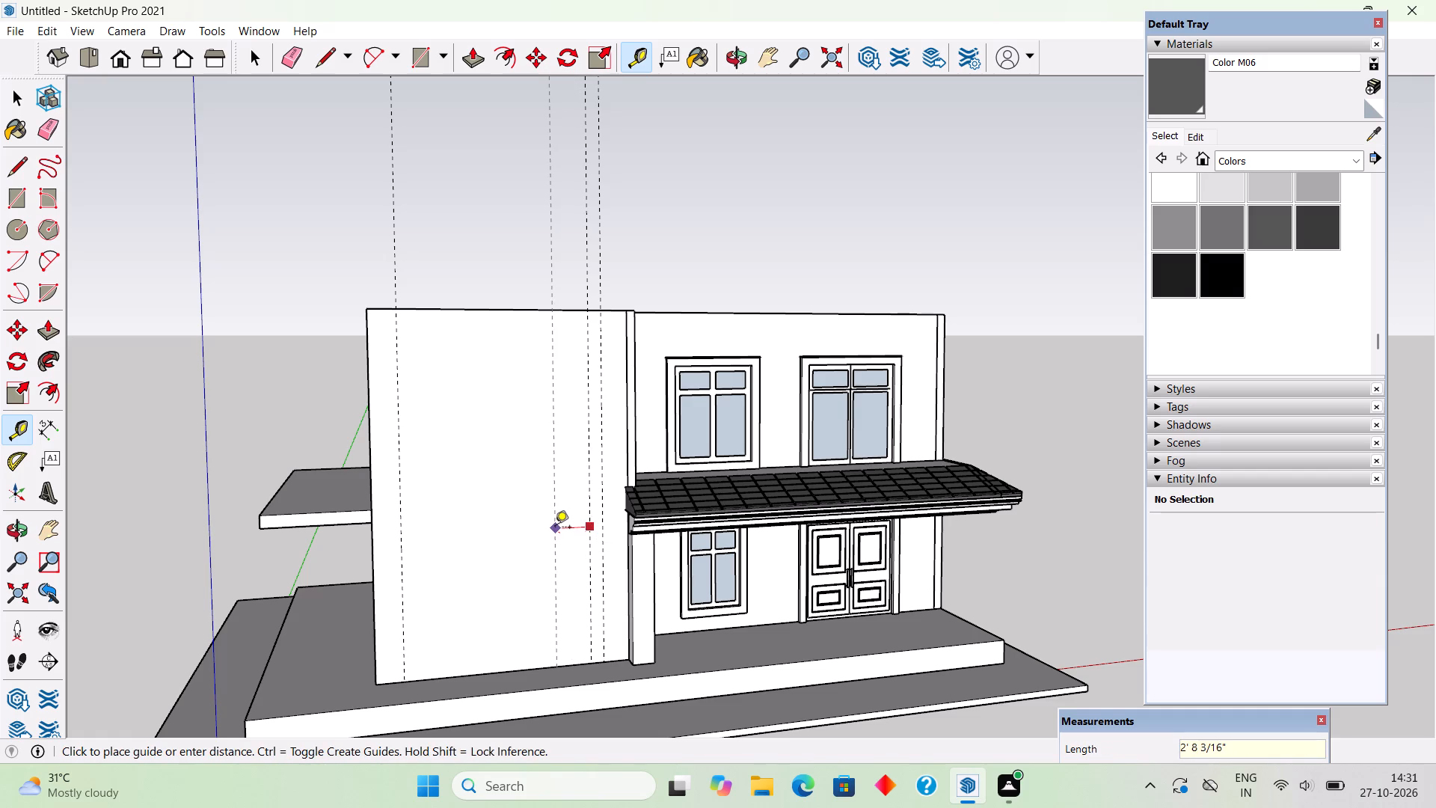
{"action": "type", "text": "1.5'"}
{"action": "key", "text": "Return"}
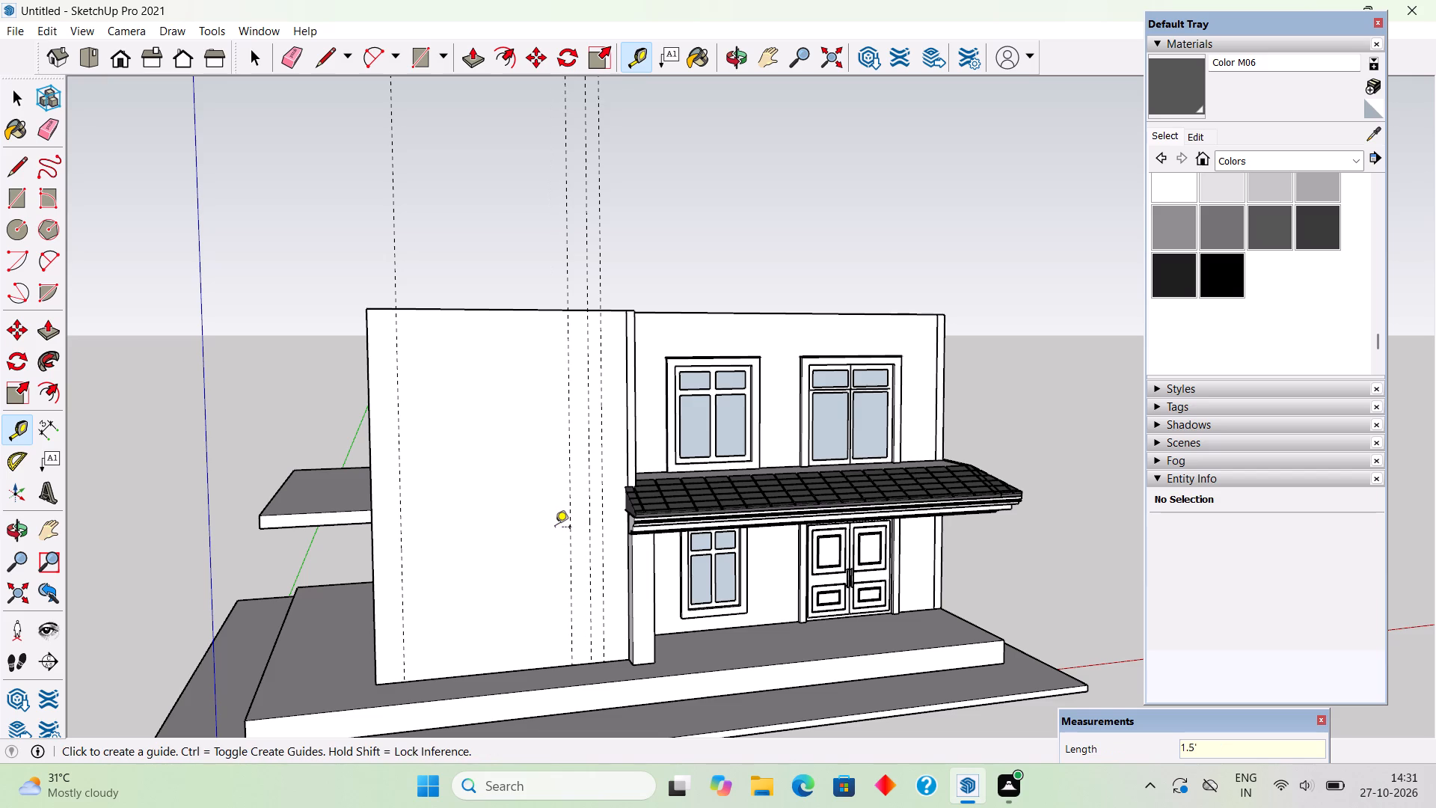
{"action": "left_click", "coordinate": [569, 489]}
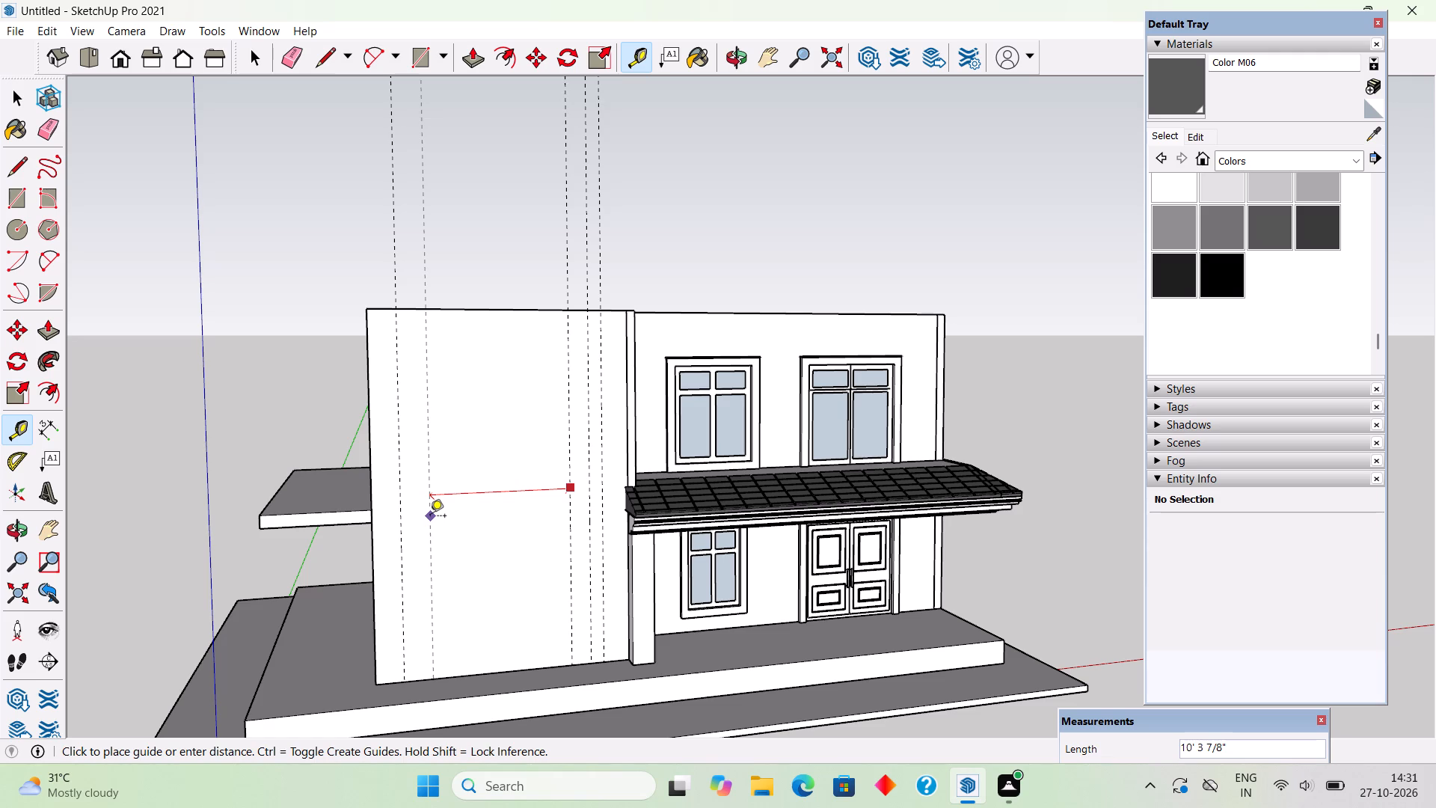
{"action": "type", "text": "10'"}
{"action": "key", "text": "Return"}
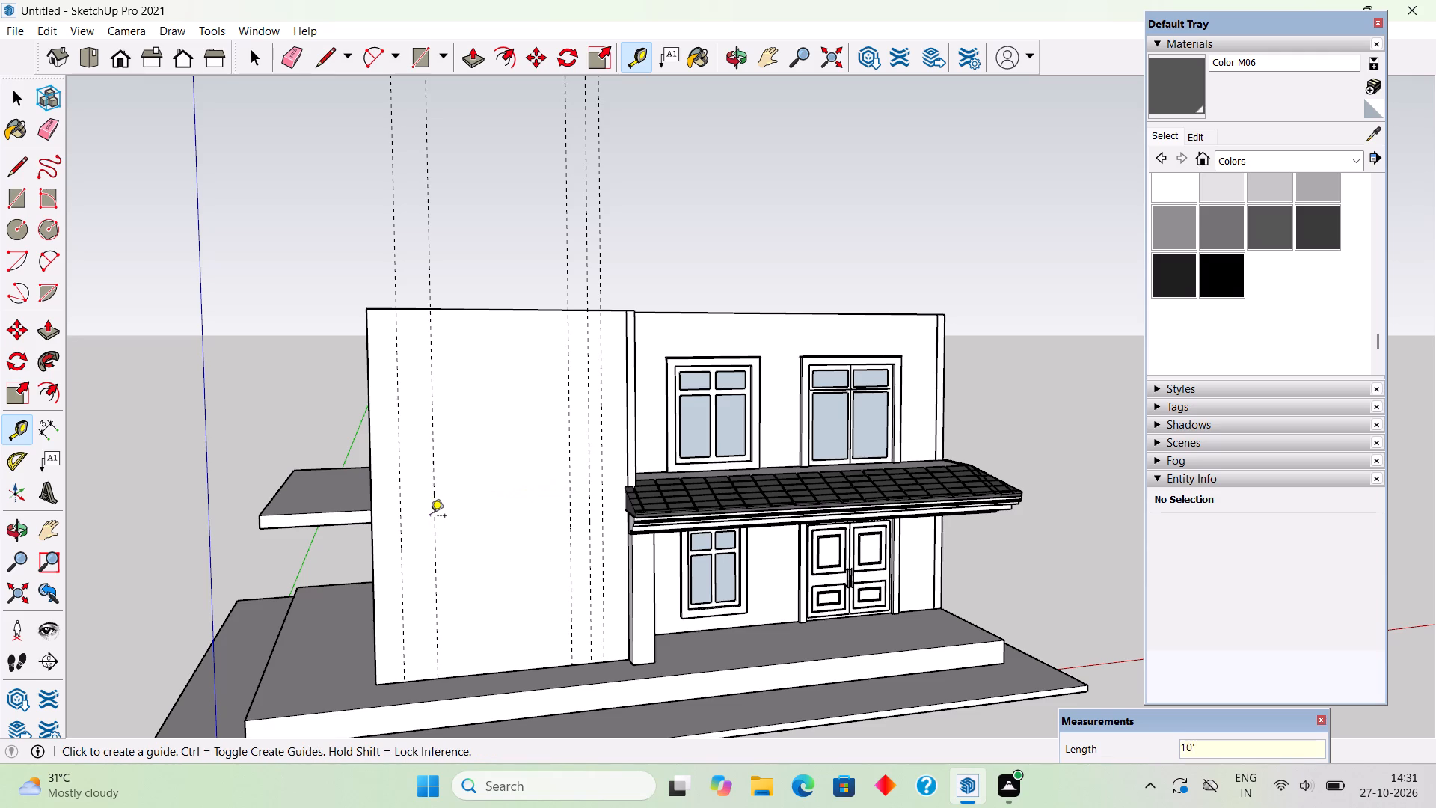
Place a horizontal guide 2' above the plain wall's base and another 8' above that guide.
{"action": "left_click", "coordinate": [534, 667]}
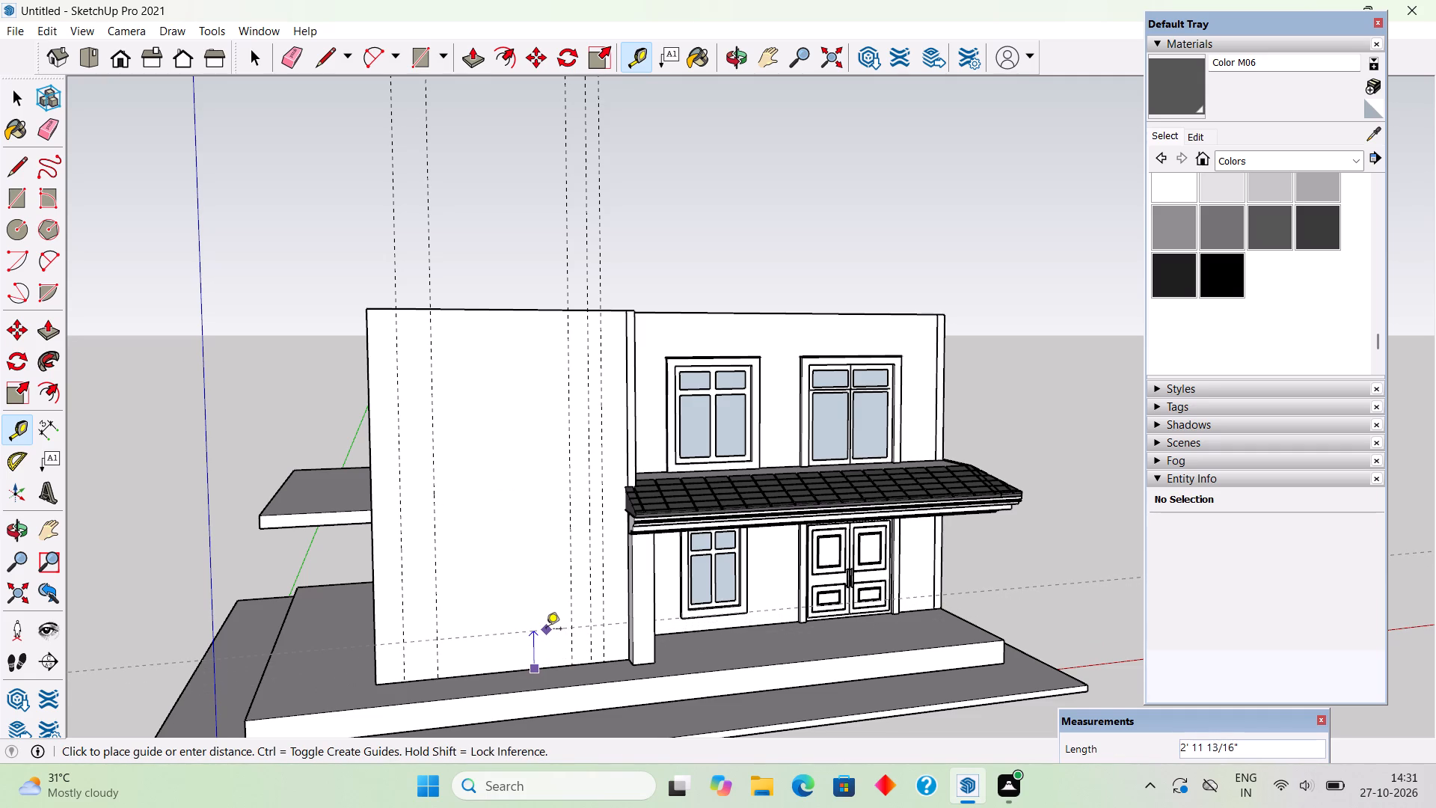
{"action": "type", "text": "2'"}
{"action": "key", "text": "Return"}
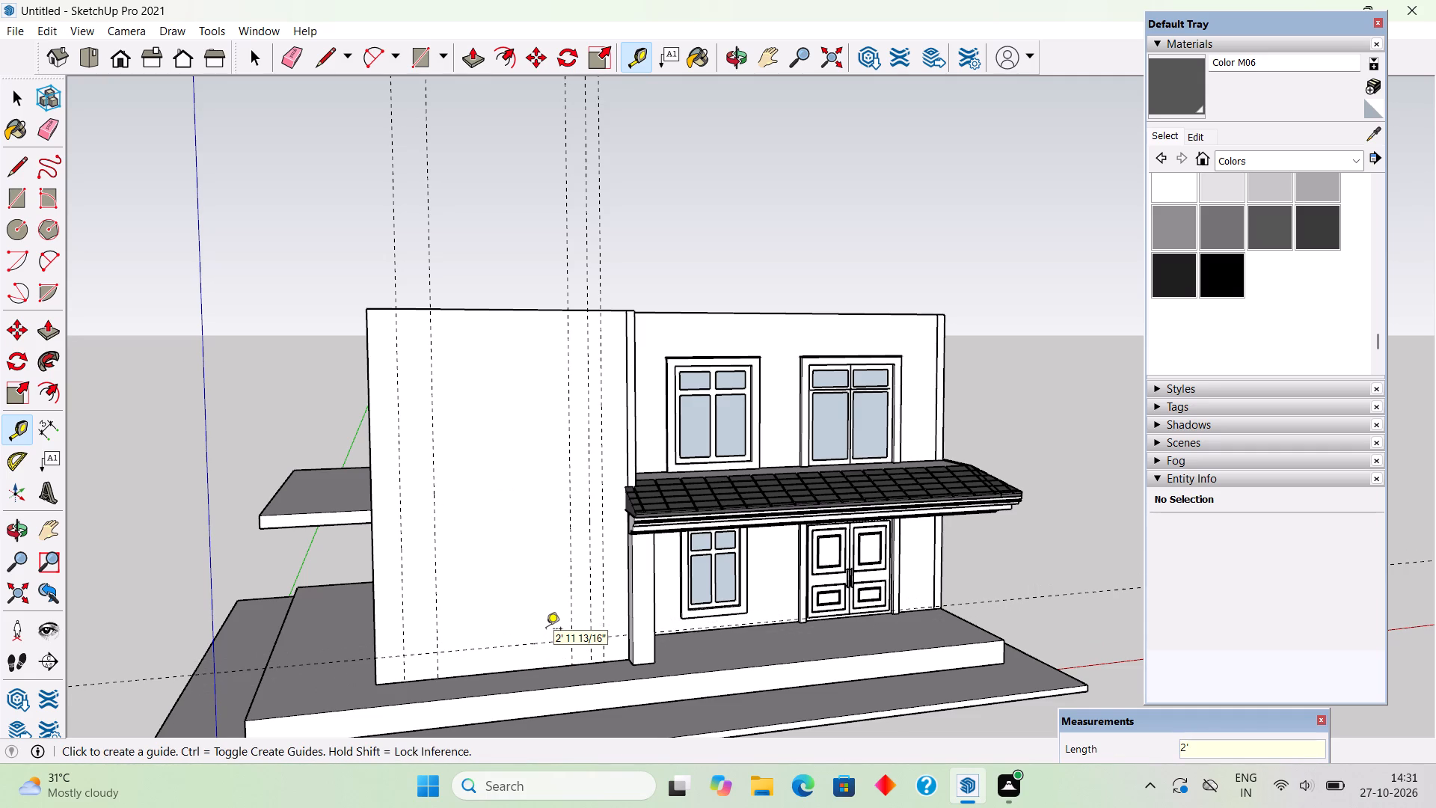
{"action": "middle_click_drag", "start_coordinate": [580, 579], "coordinate": [492, 508]}
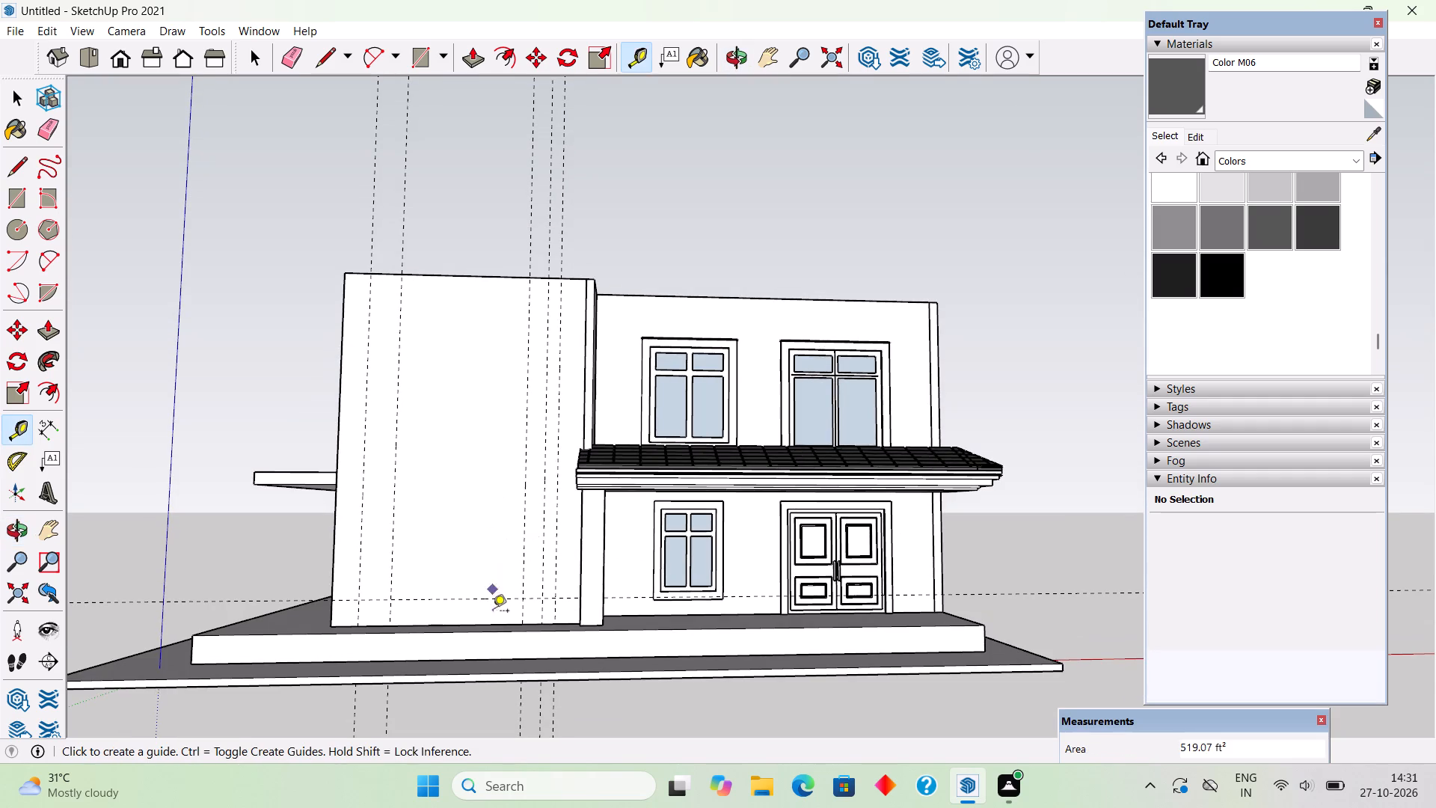
{"action": "middle_click_drag", "start_coordinate": [493, 613], "coordinate": [568, 673]}
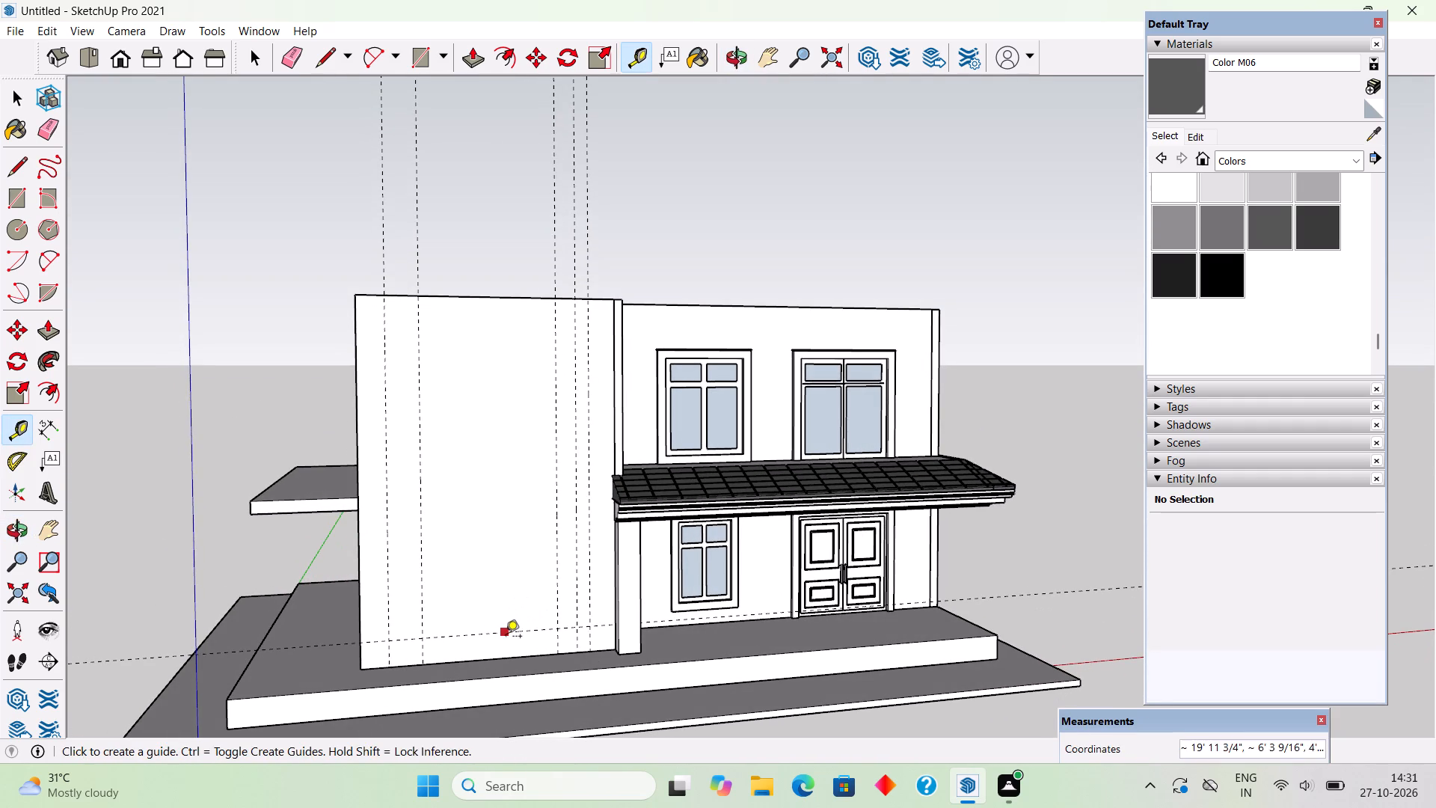
{"action": "left_click", "coordinate": [506, 637]}
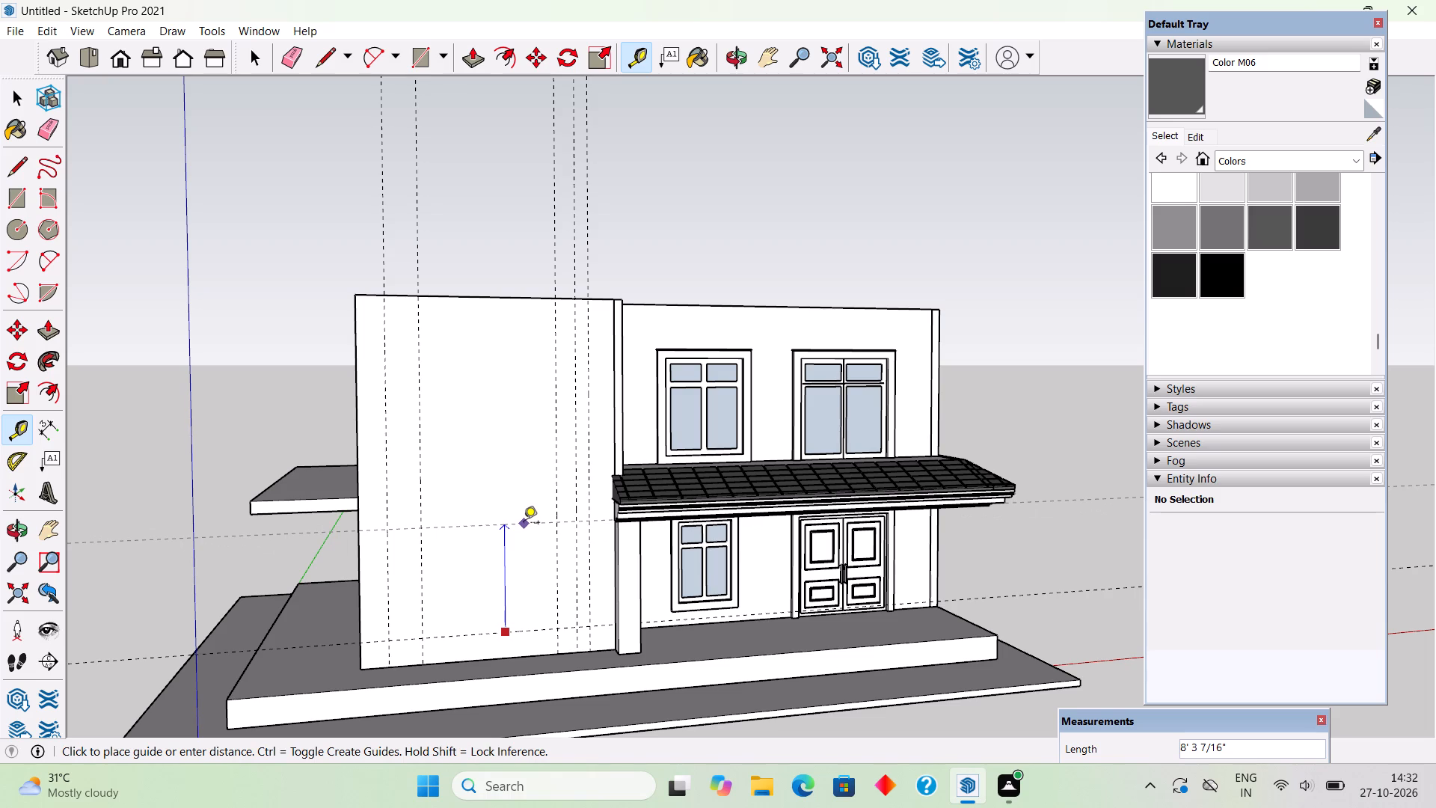
{"action": "type", "text": "8'"}
{"action": "key", "text": "Return"}
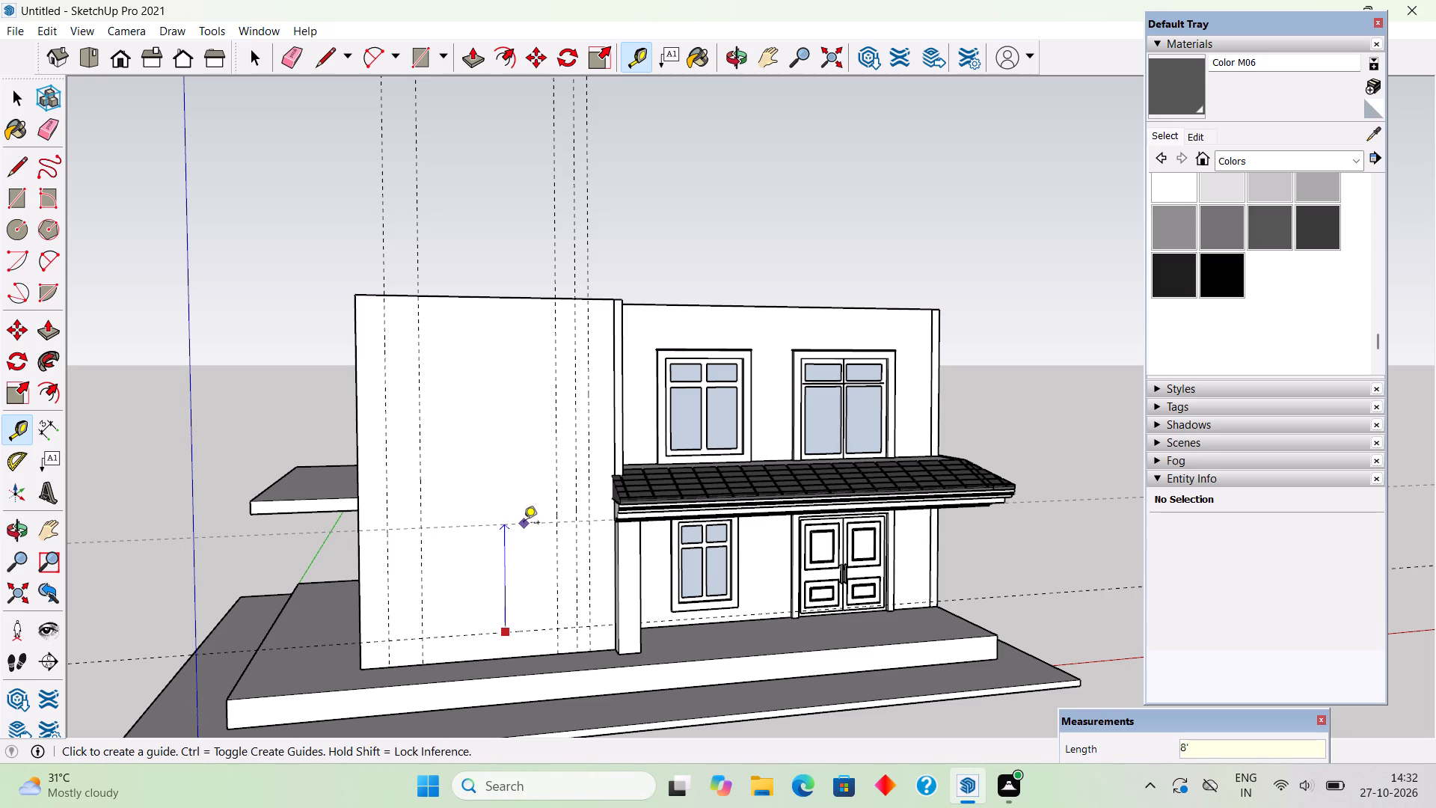
Examine the guide layout on the plain front wall from several angles.
{"action": "scroll", "coordinate": [524, 524], "scroll_direction": "up", "scroll_amount": 1}
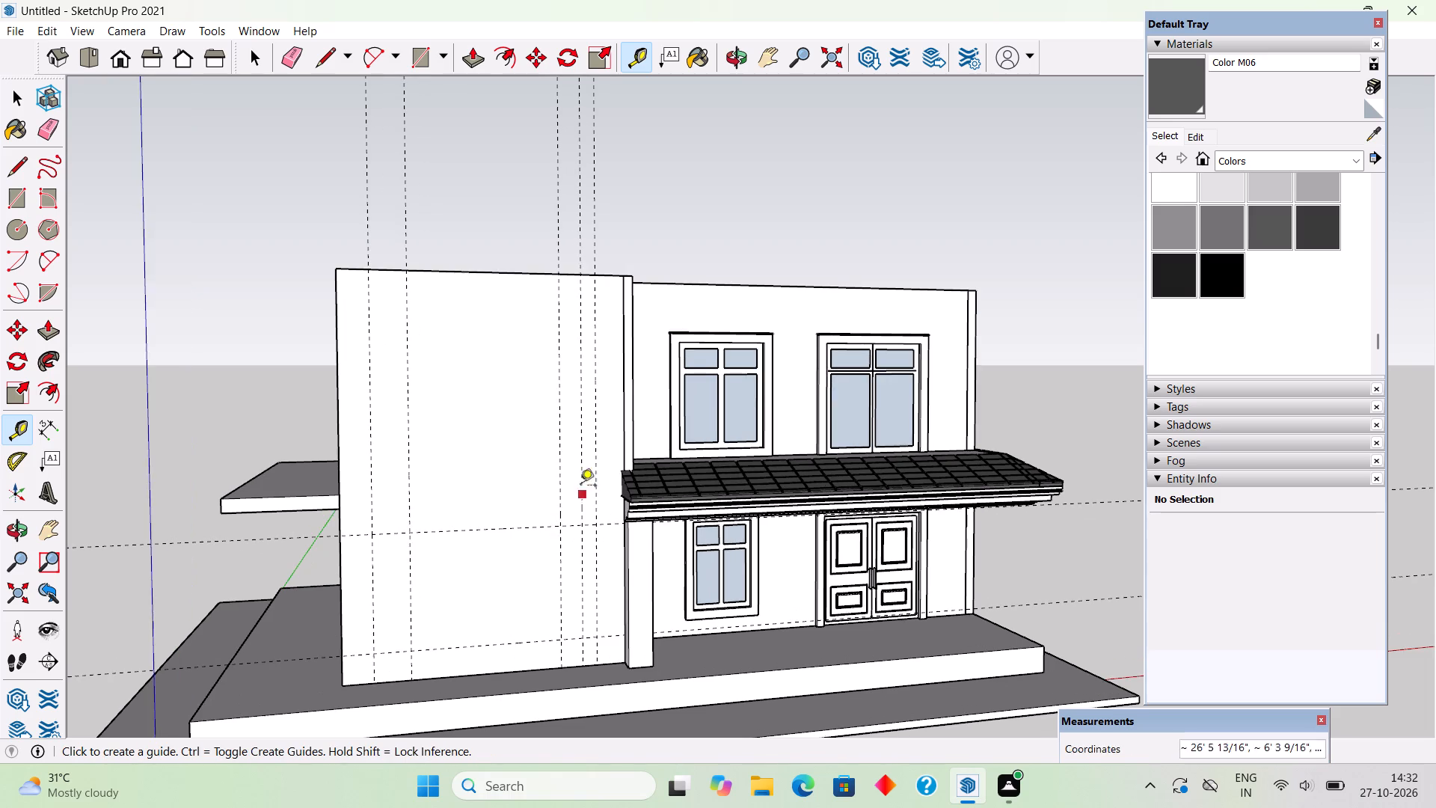
{"action": "middle_click_drag", "start_coordinate": [578, 483], "coordinate": [379, 423]}
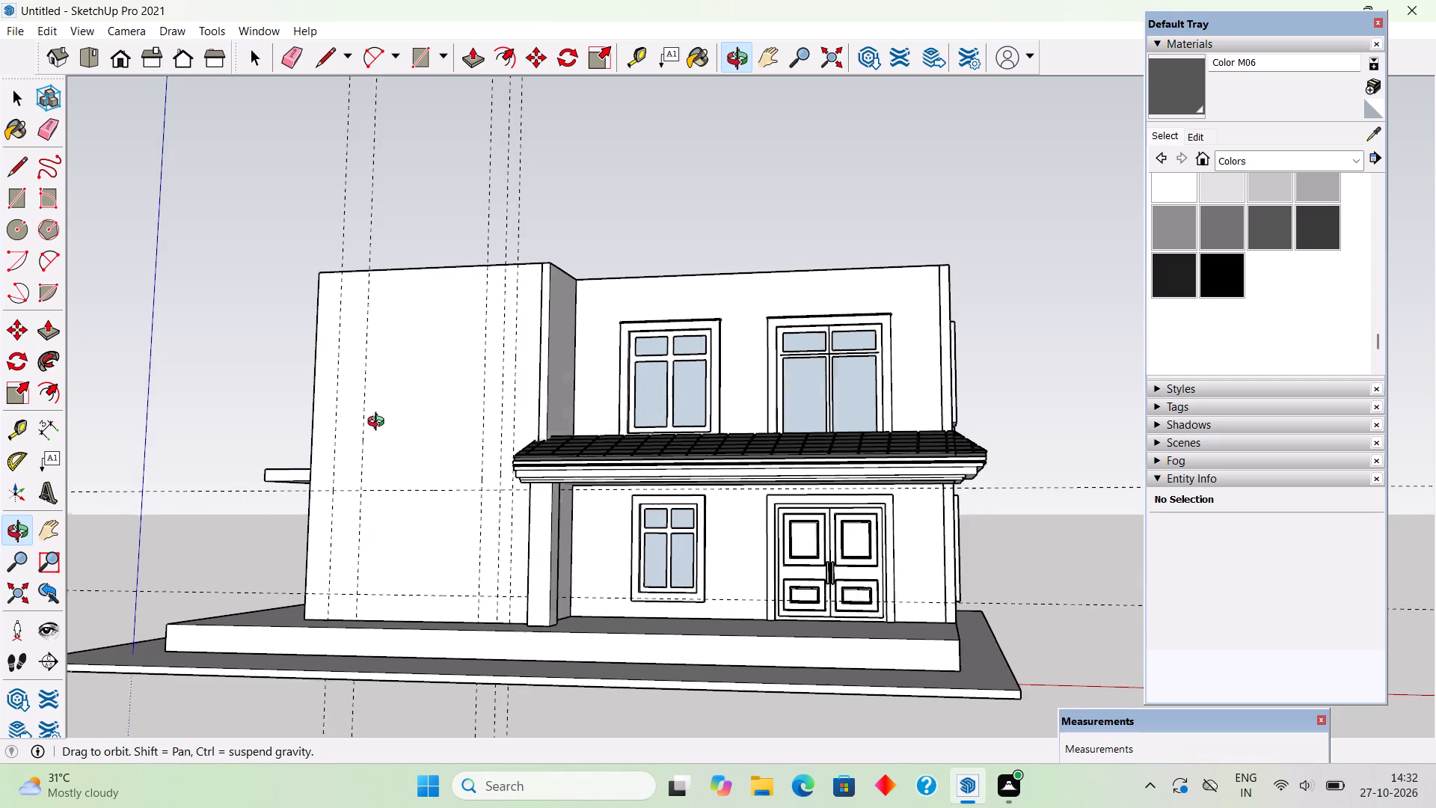
{"action": "middle_click_drag", "start_coordinate": [379, 423], "coordinate": [363, 423]}
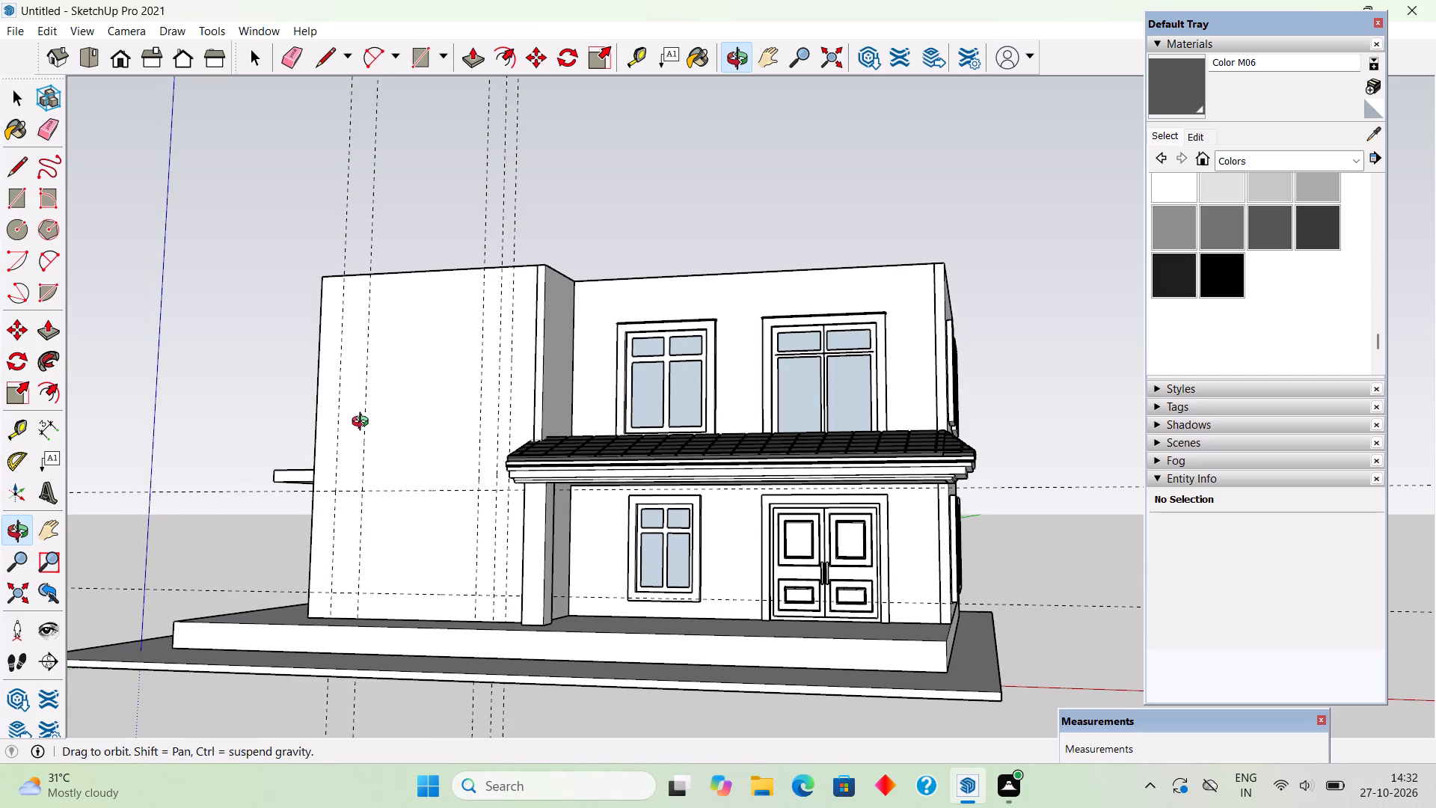
{"action": "middle_click_drag", "start_coordinate": [363, 423], "coordinate": [606, 484]}
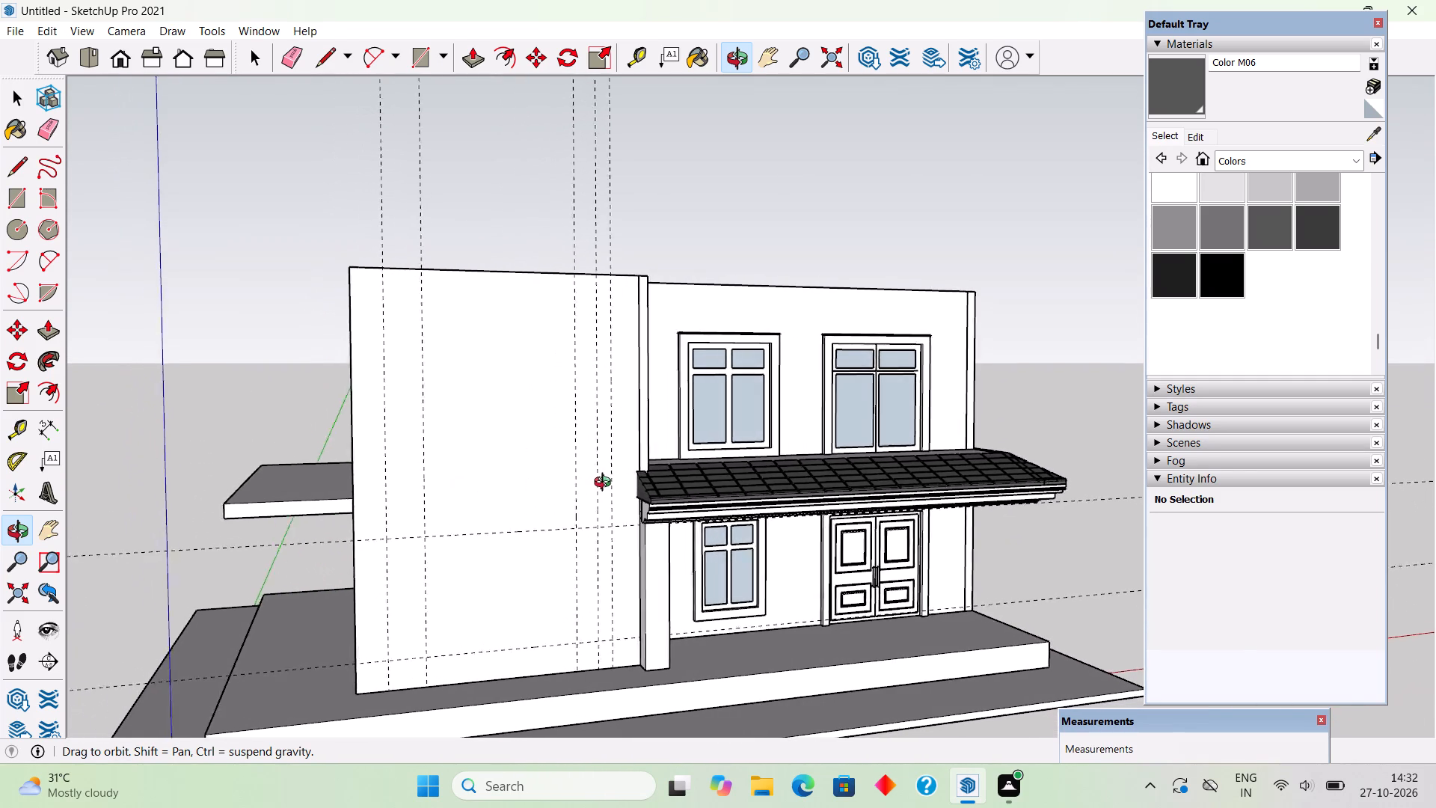
{"action": "middle_click_drag", "start_coordinate": [606, 484], "coordinate": [561, 462]}
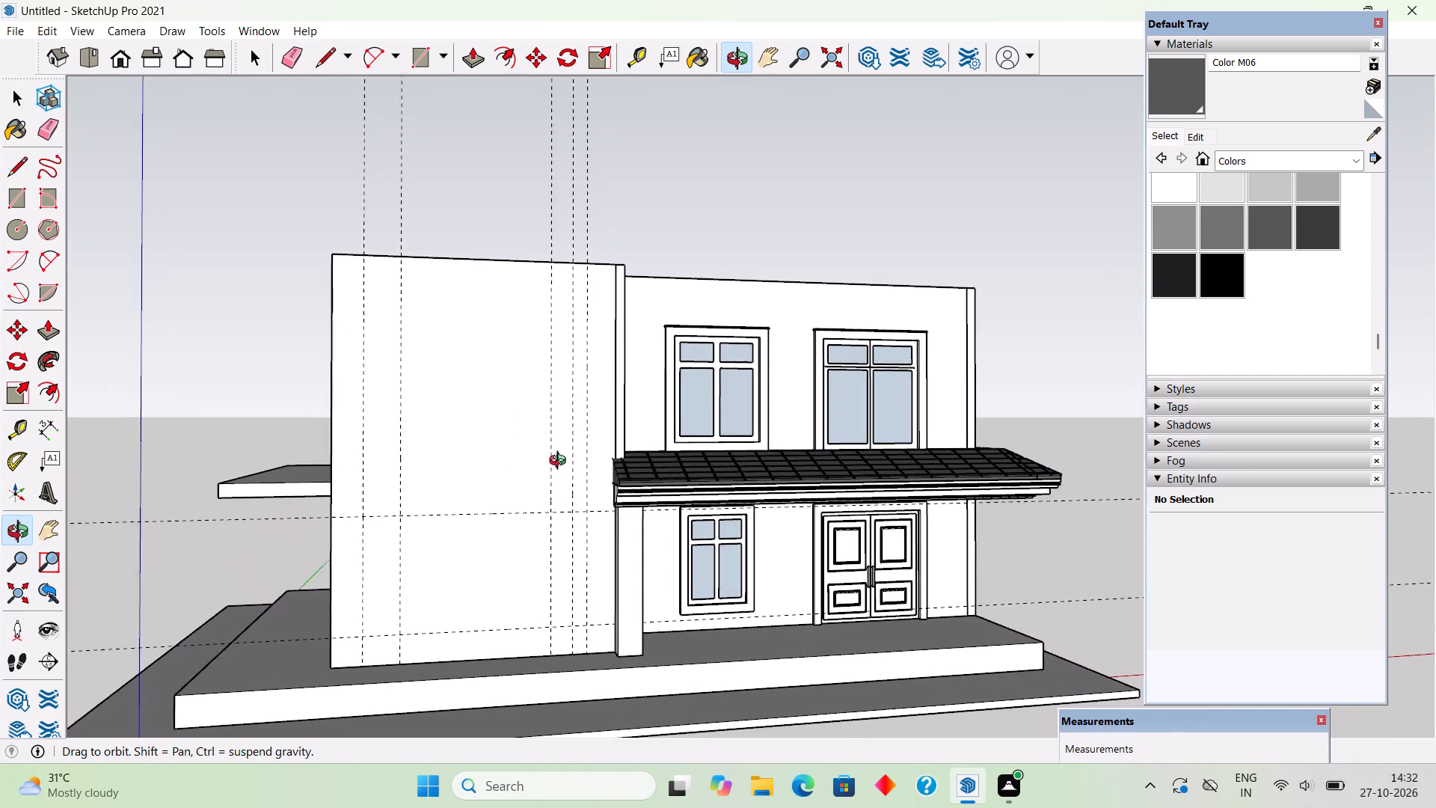
{"action": "middle_click_drag", "start_coordinate": [561, 462], "coordinate": [547, 480]}
{"action": "scroll", "coordinate": [547, 480], "scroll_direction": "up", "scroll_amount": 2}
{"action": "scroll", "coordinate": [547, 481], "scroll_direction": "down", "scroll_amount": 2}
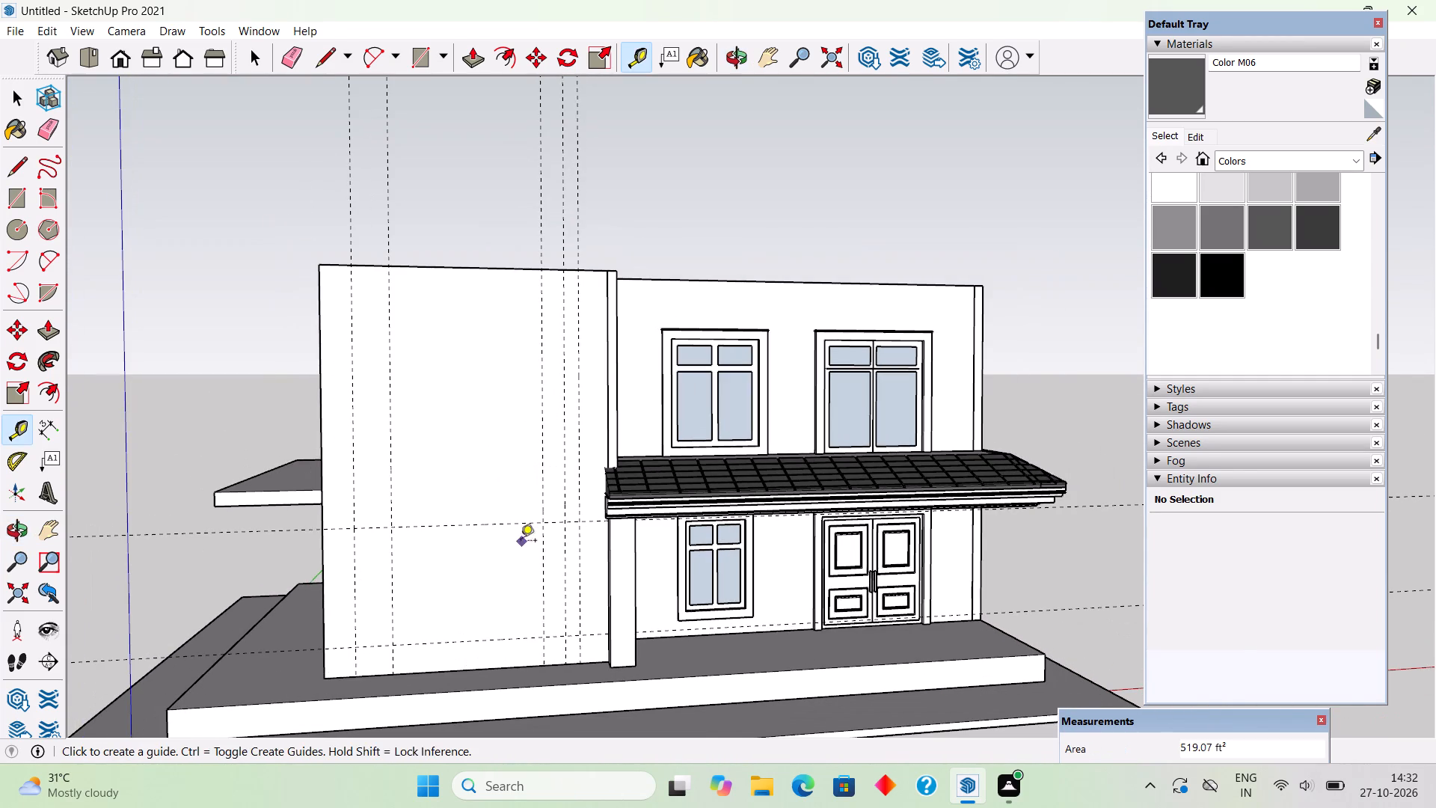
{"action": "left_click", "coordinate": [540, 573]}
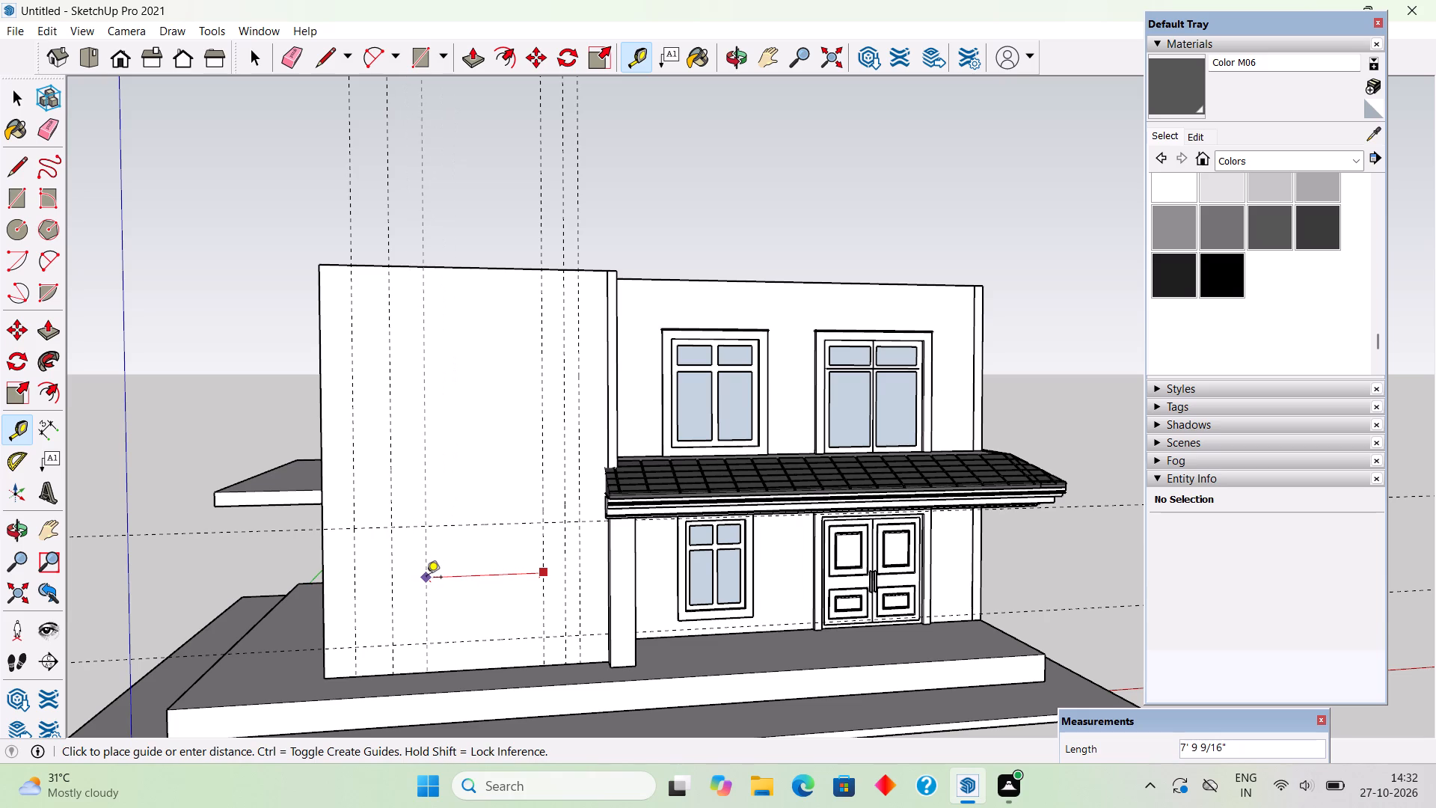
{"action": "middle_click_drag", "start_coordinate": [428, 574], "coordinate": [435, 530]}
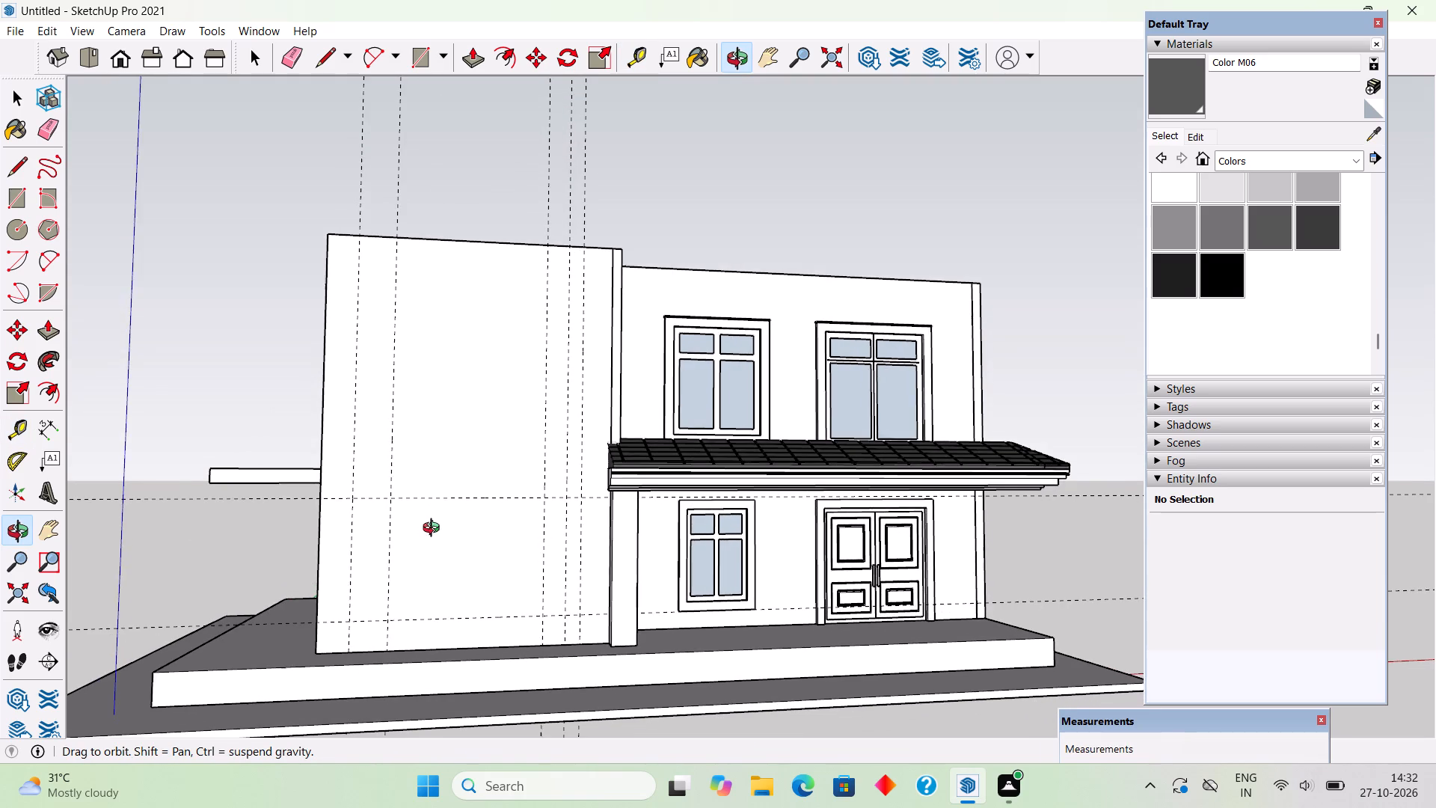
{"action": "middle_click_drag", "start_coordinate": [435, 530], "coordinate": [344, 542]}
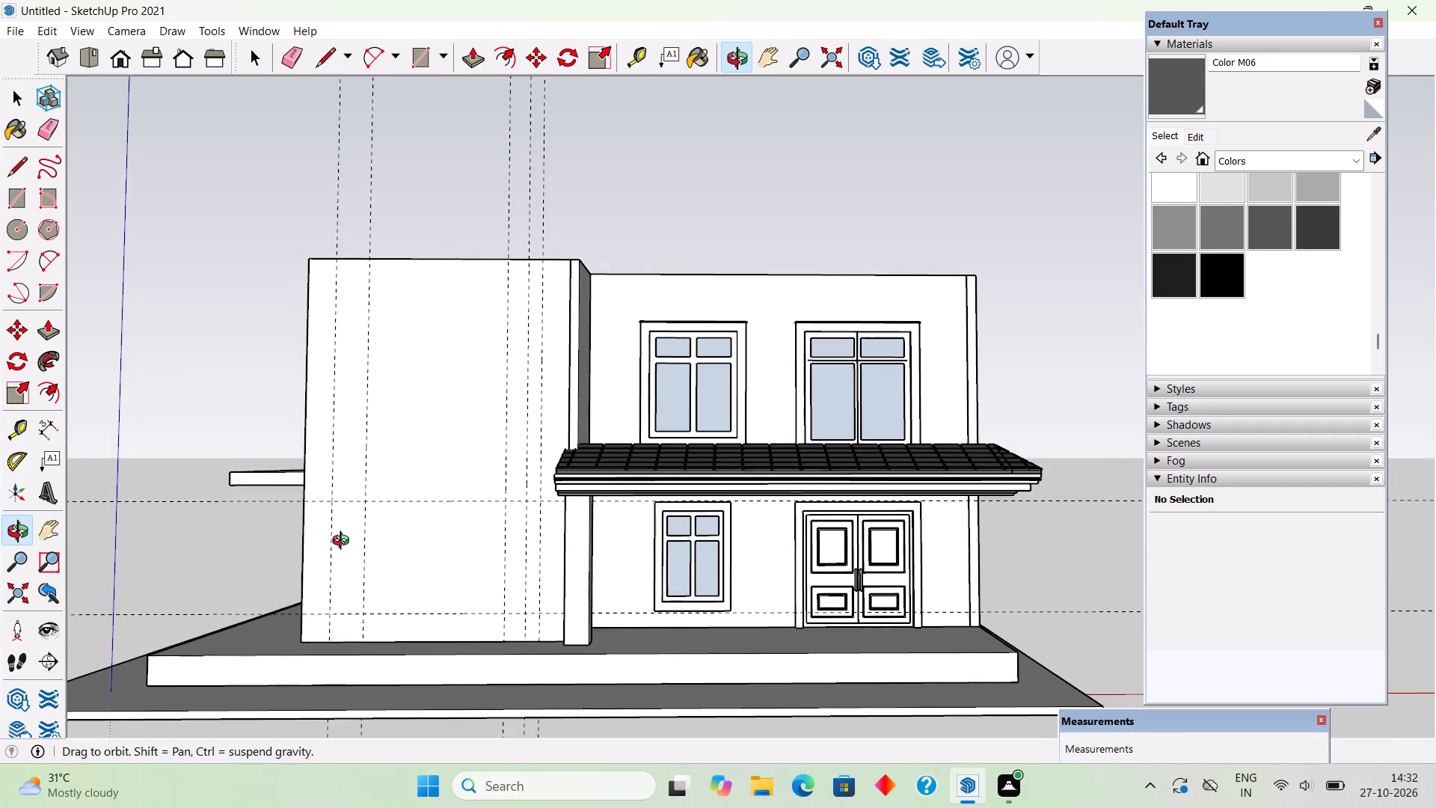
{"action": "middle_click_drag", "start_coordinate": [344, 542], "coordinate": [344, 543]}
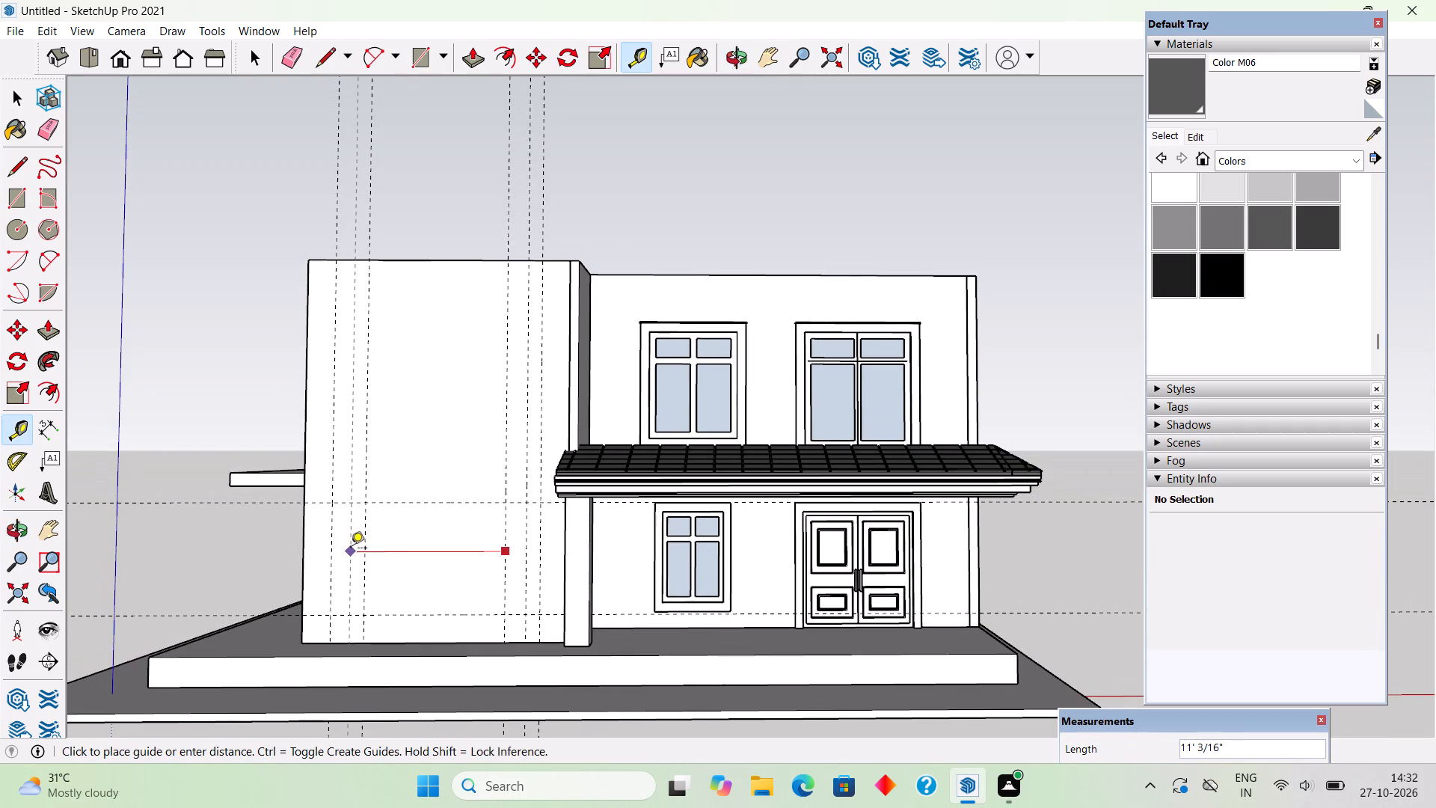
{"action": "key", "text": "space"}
Measure the height of the ground-floor window inside its outer frame, between the porch pillar and the double door.
{"action": "key", "text": "t"}
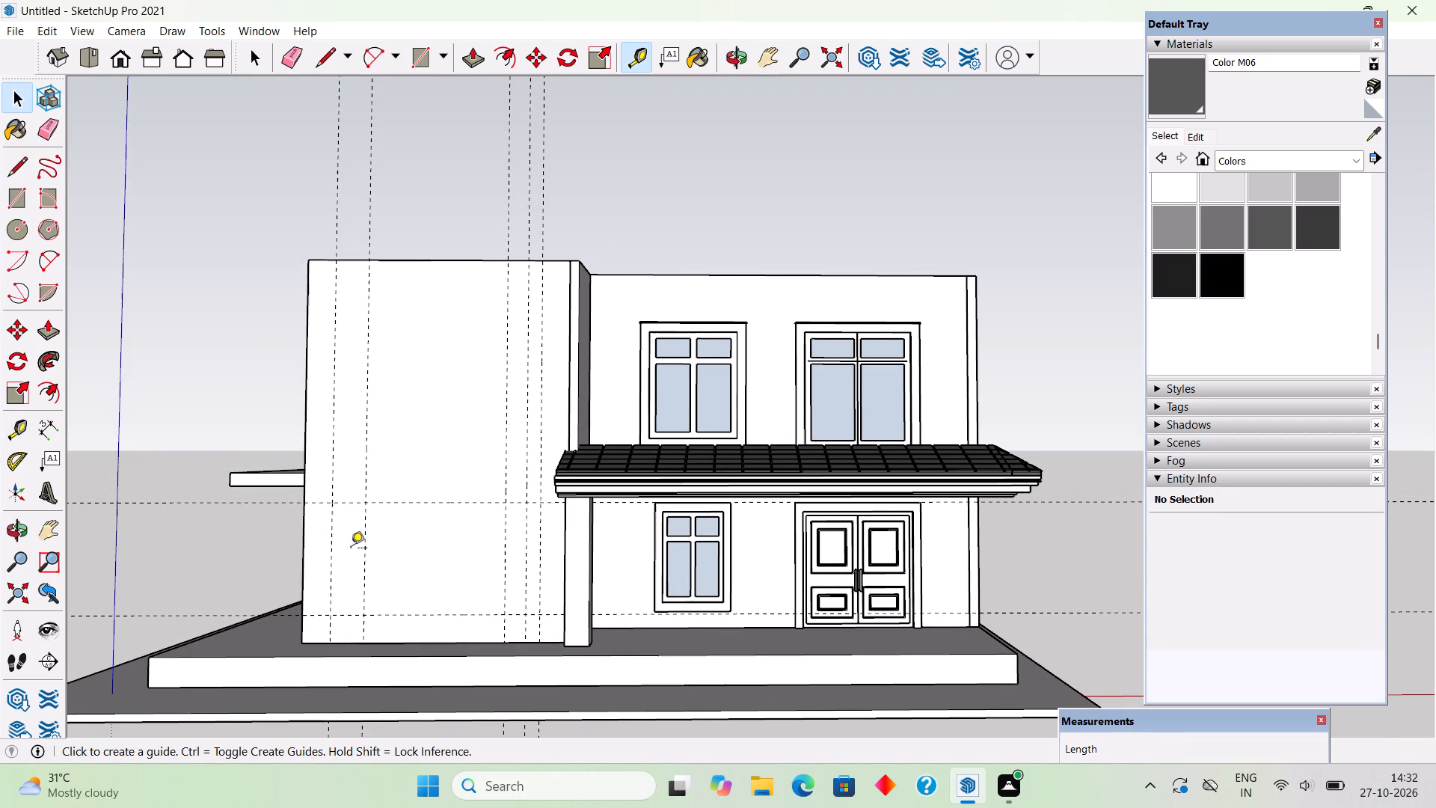
{"action": "scroll", "coordinate": [704, 530], "scroll_direction": "up", "scroll_amount": 8}
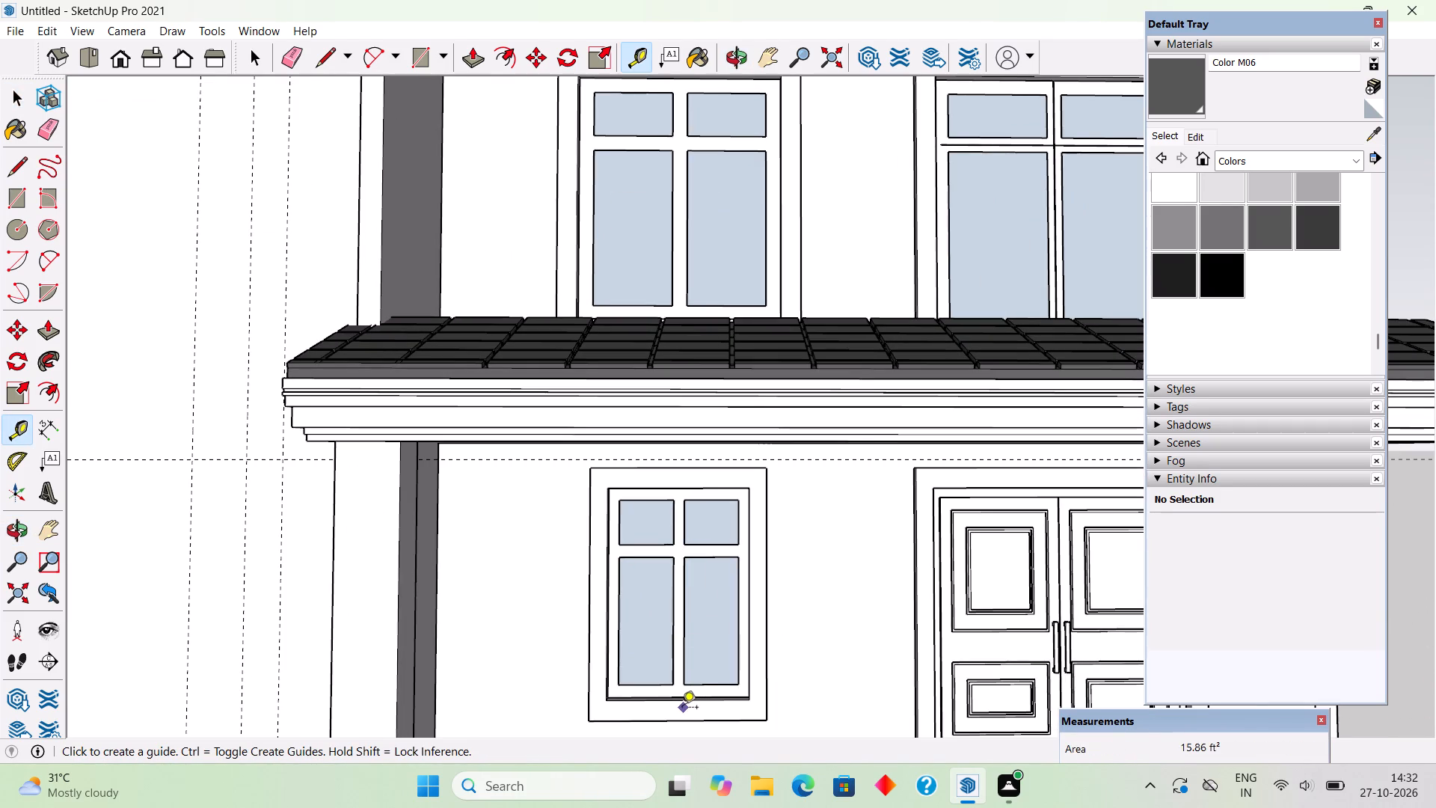
{"action": "scroll", "coordinate": [683, 688], "scroll_direction": "up", "scroll_amount": 4}
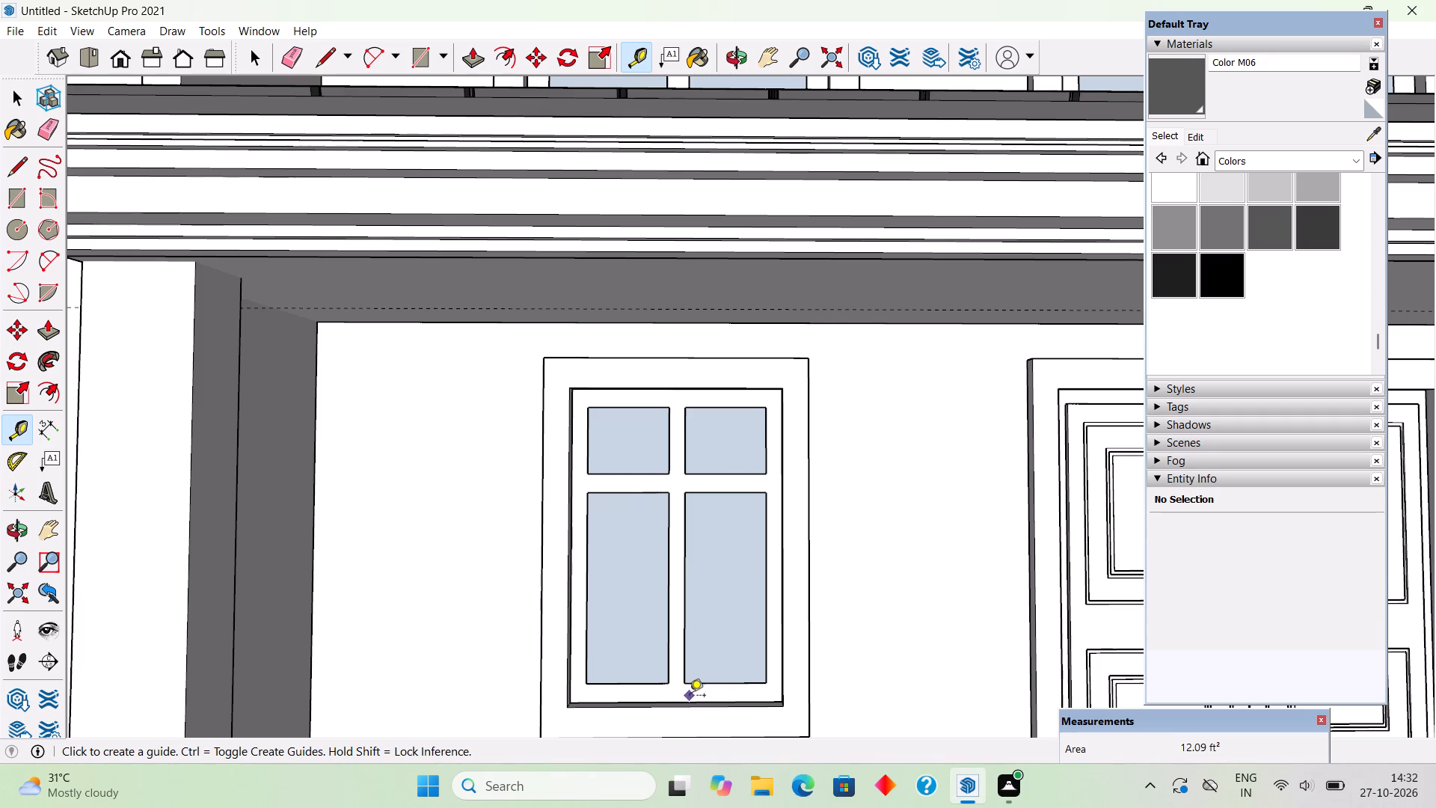
{"action": "left_click", "coordinate": [692, 700]}
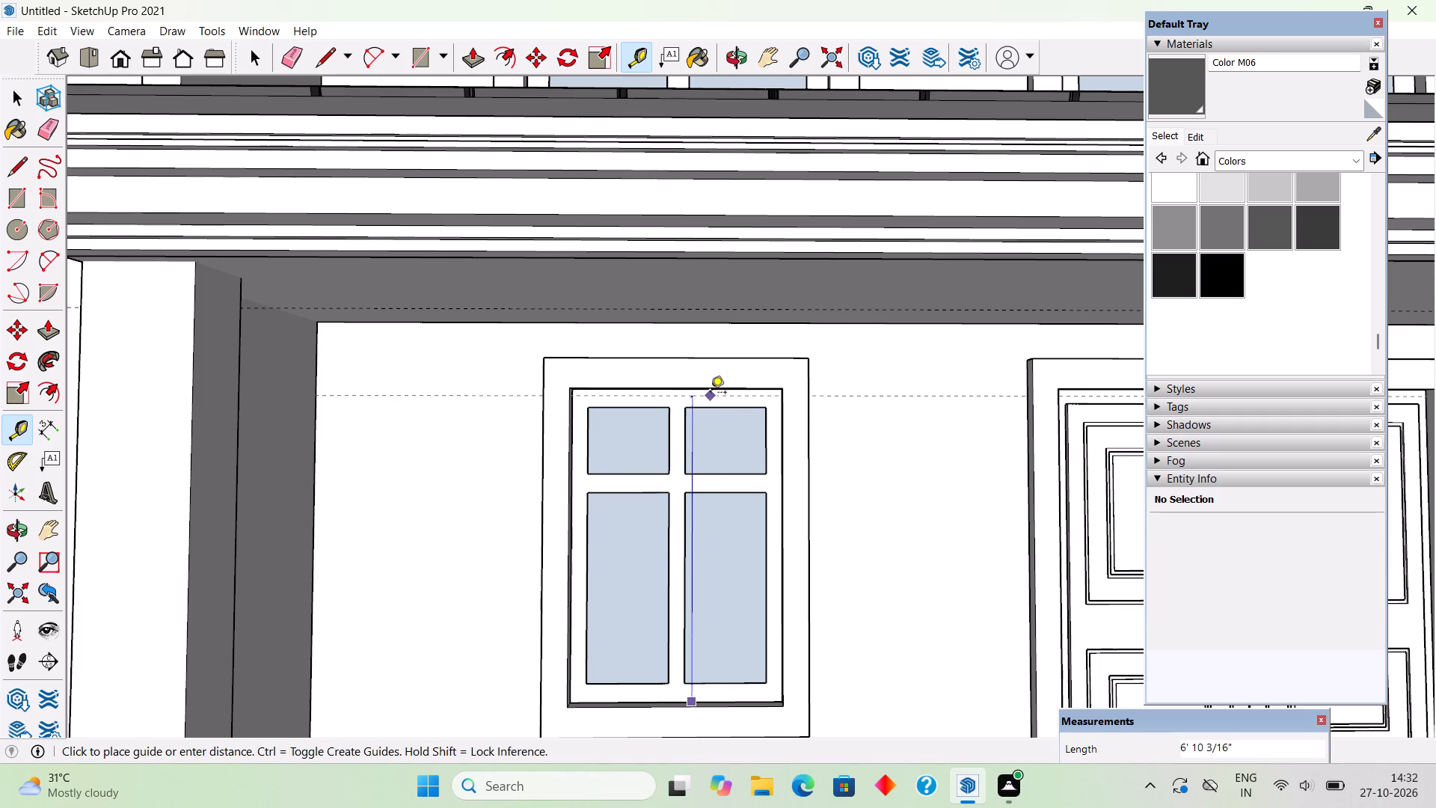
{"action": "key", "text": "space"}
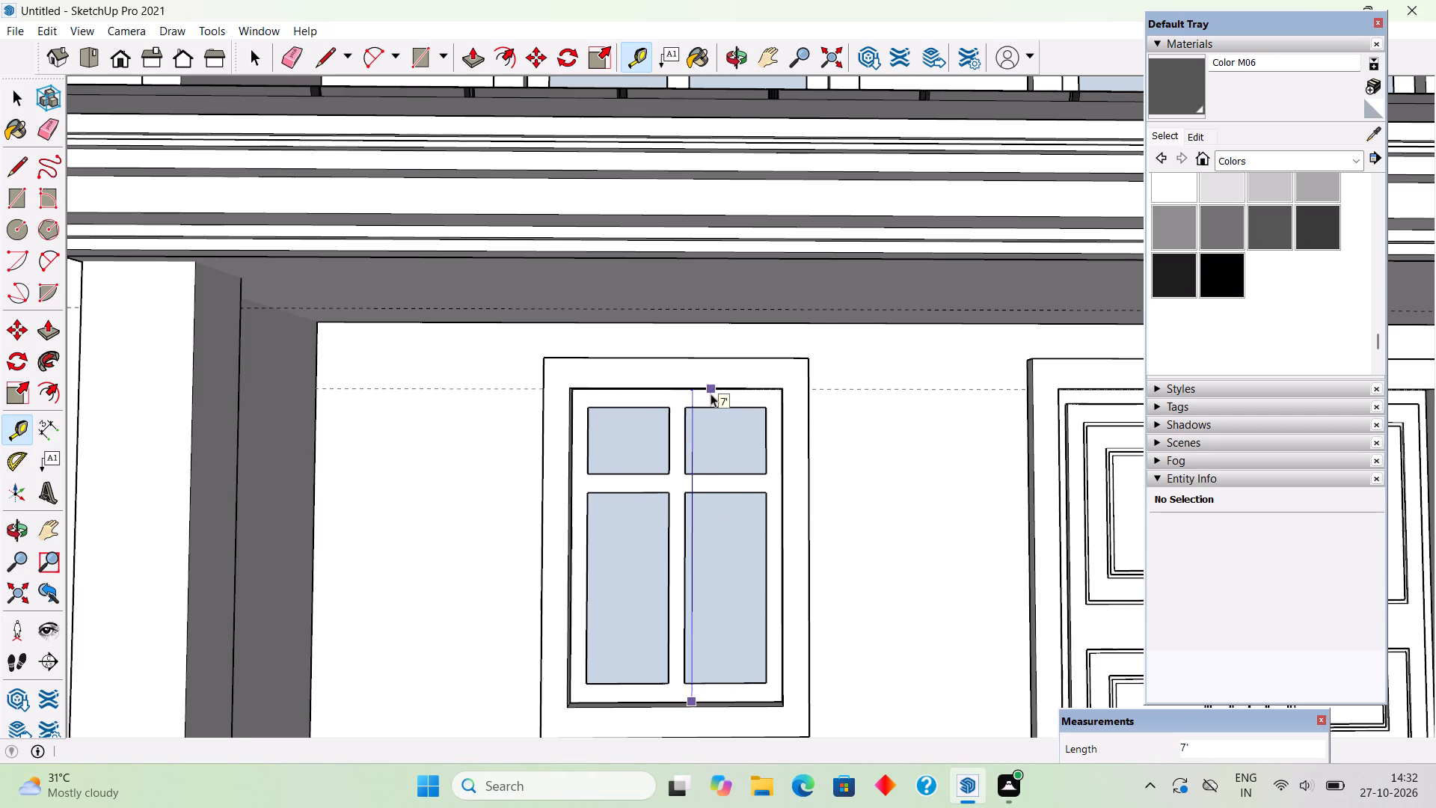
Measure the vertical distance between the two horizontal guides on the plain front wall.
{"action": "scroll", "coordinate": [731, 391], "scroll_direction": "down", "scroll_amount": 10}
{"action": "scroll", "coordinate": [731, 391], "scroll_direction": "up", "scroll_amount": 1}
{"action": "scroll", "coordinate": [731, 391], "scroll_direction": "down", "scroll_amount": 3}
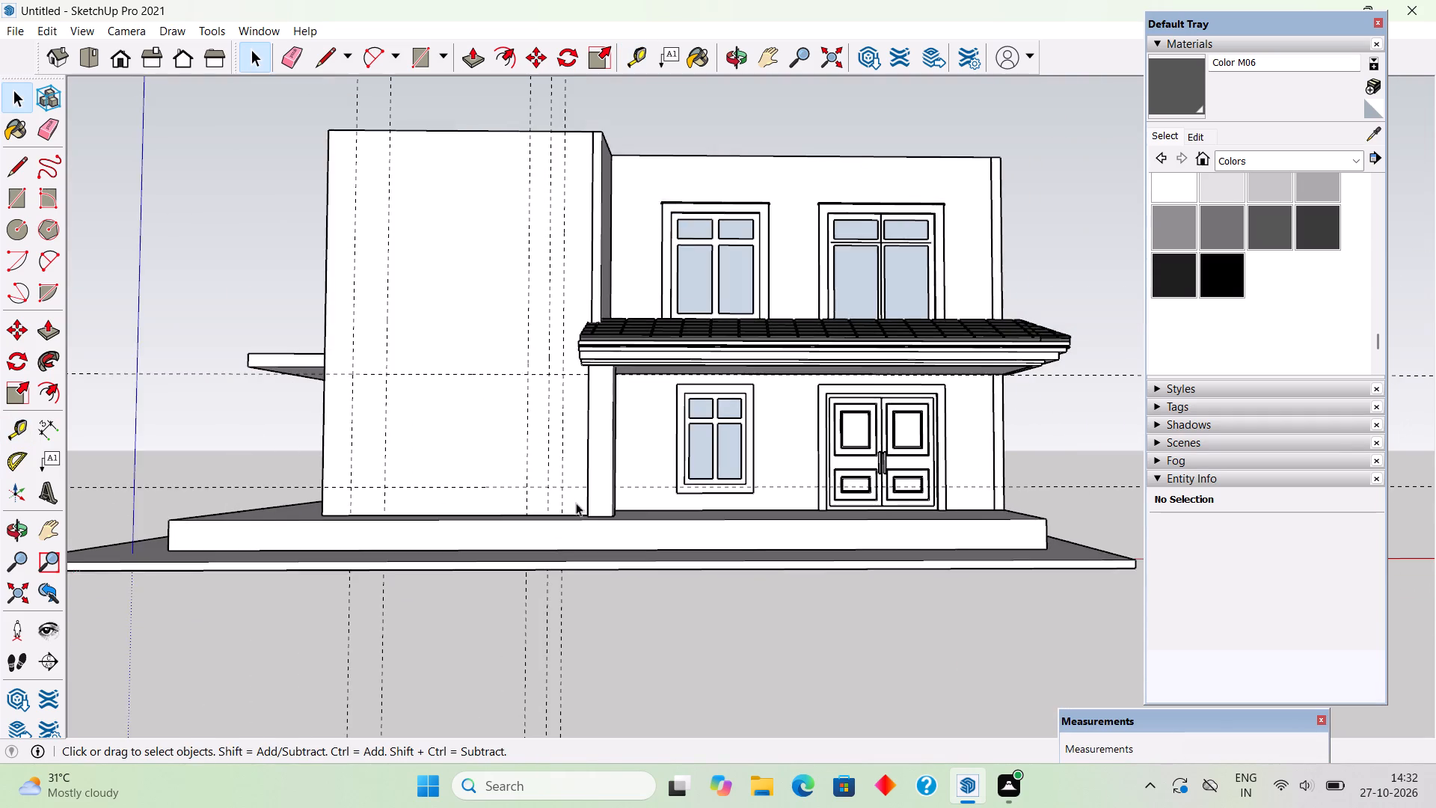
{"action": "middle_click_drag", "start_coordinate": [567, 541], "coordinate": [619, 634]}
{"action": "key", "text": "t"}
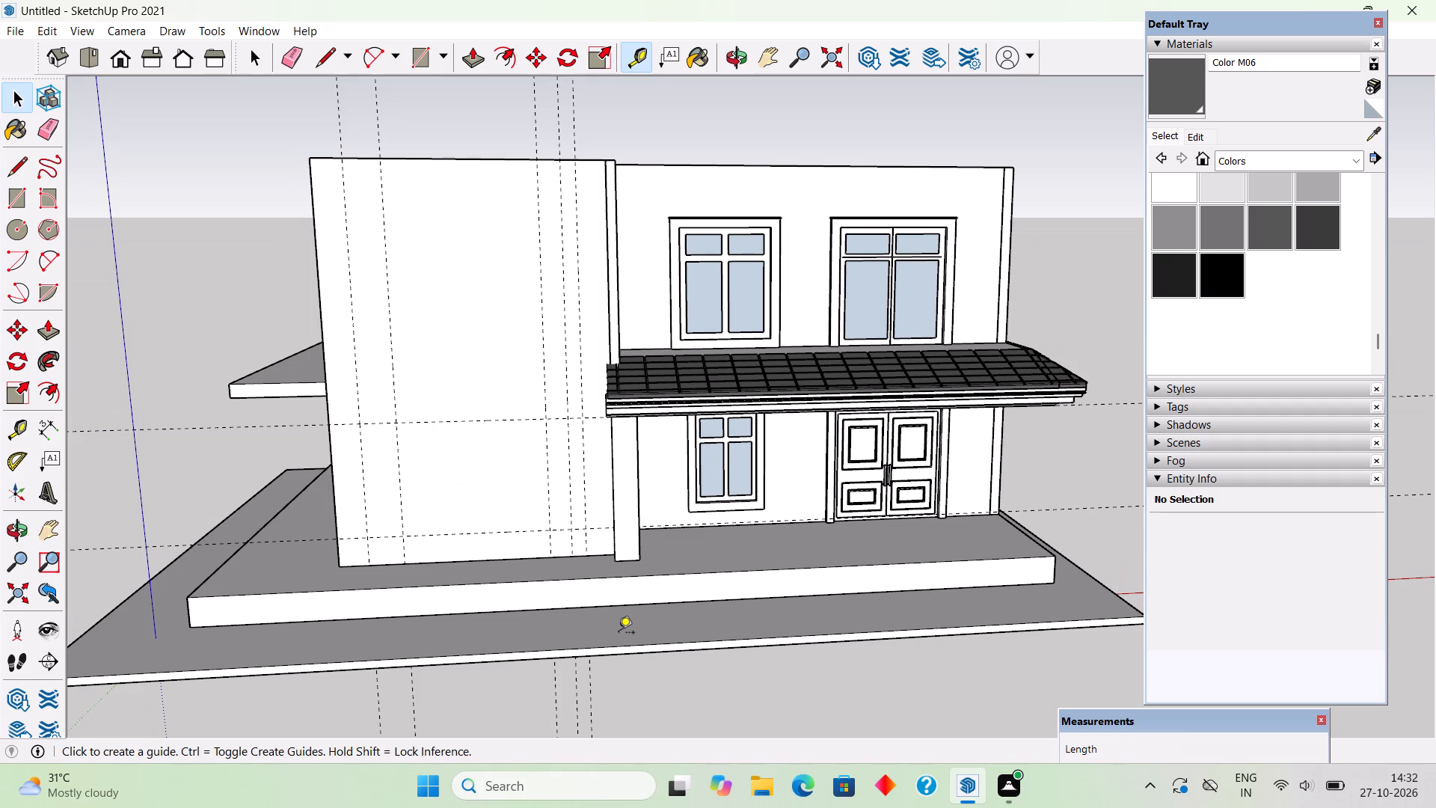
{"action": "left_click", "coordinate": [509, 527]}
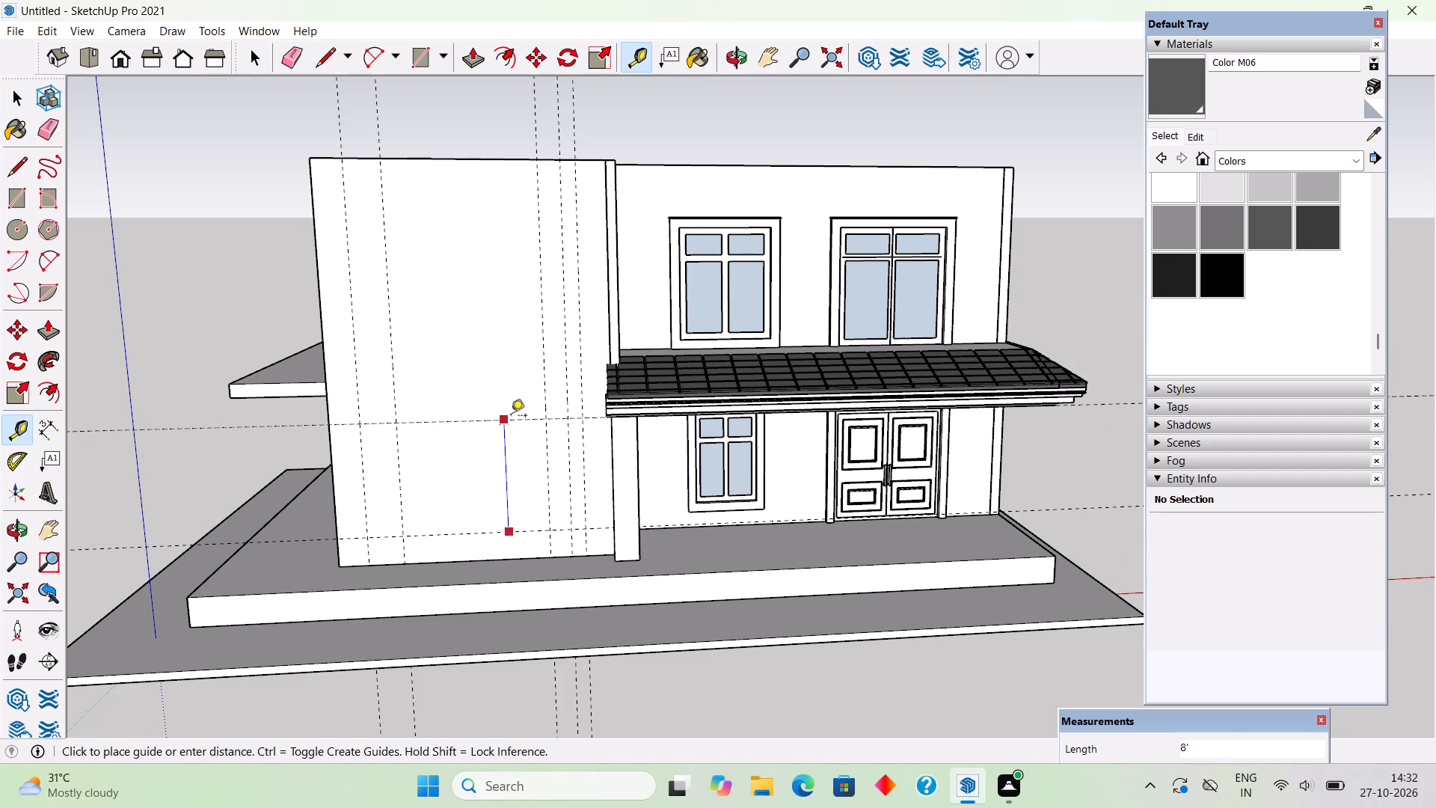
{"action": "key", "text": "space"}
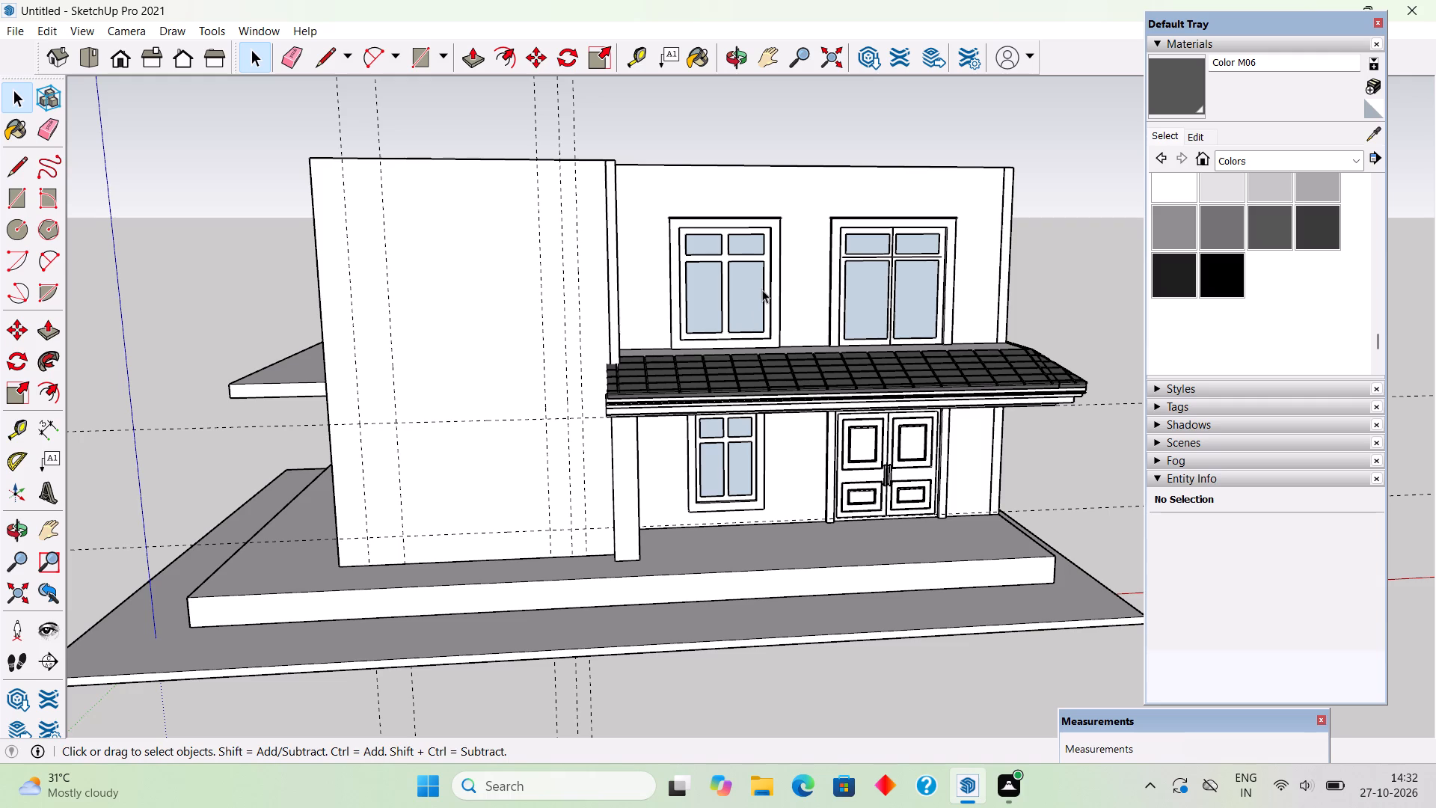
Measure the inner width of the outer frame on the upper-floor window nearest the plain wall.
{"action": "key", "text": "t"}
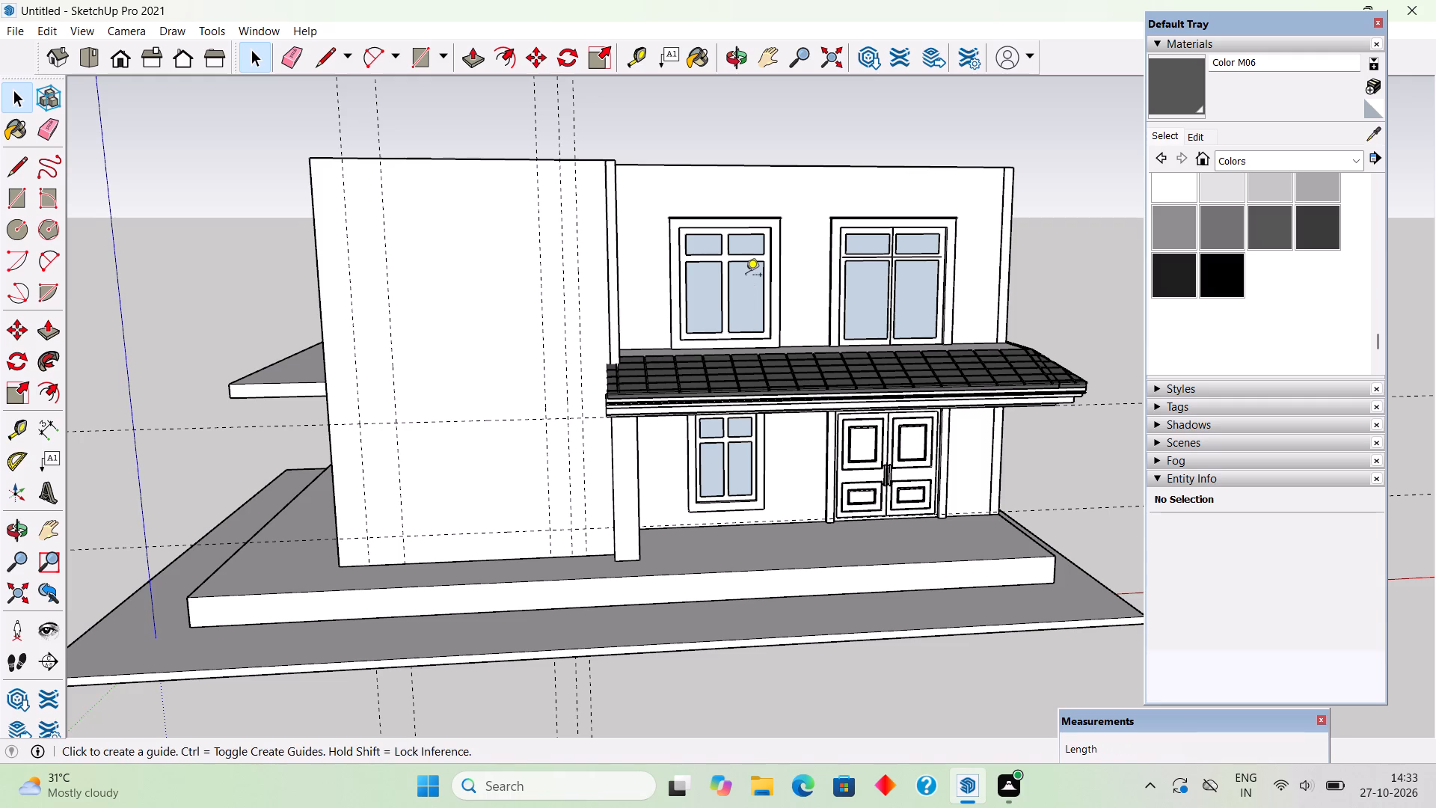
{"action": "scroll", "coordinate": [760, 300], "scroll_direction": "up", "scroll_amount": 10}
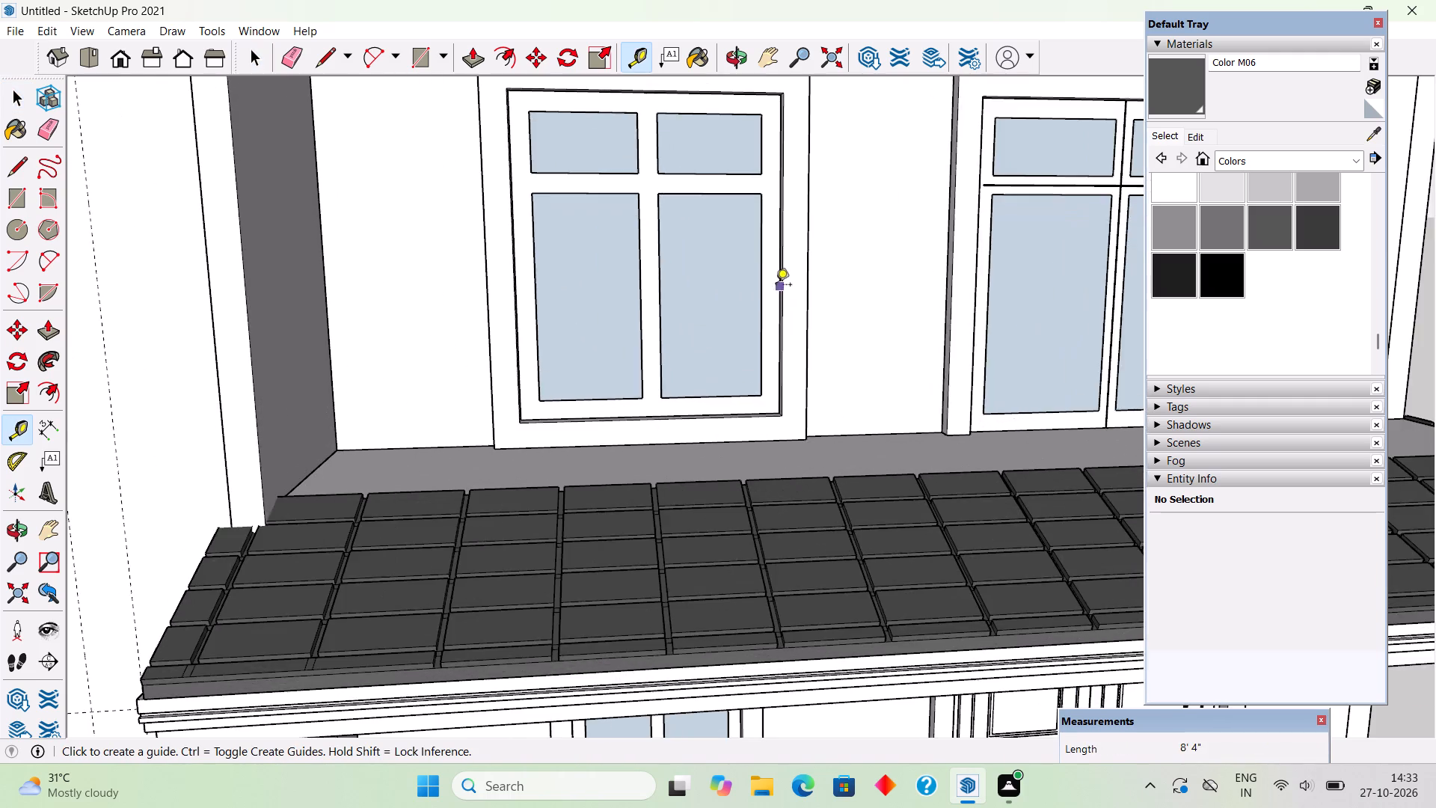
{"action": "scroll", "coordinate": [776, 286], "scroll_direction": "up", "scroll_amount": 4}
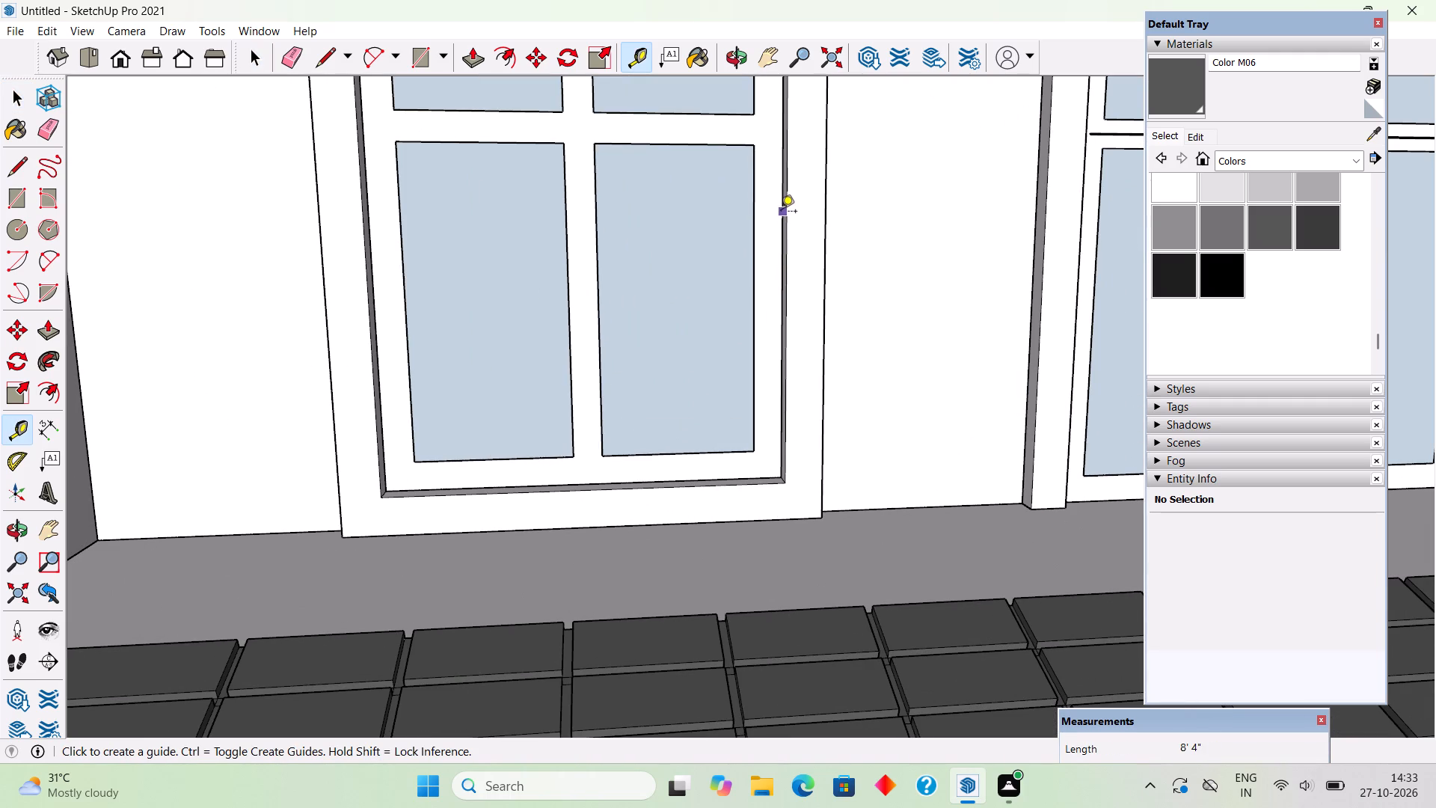
{"action": "left_click", "coordinate": [781, 212]}
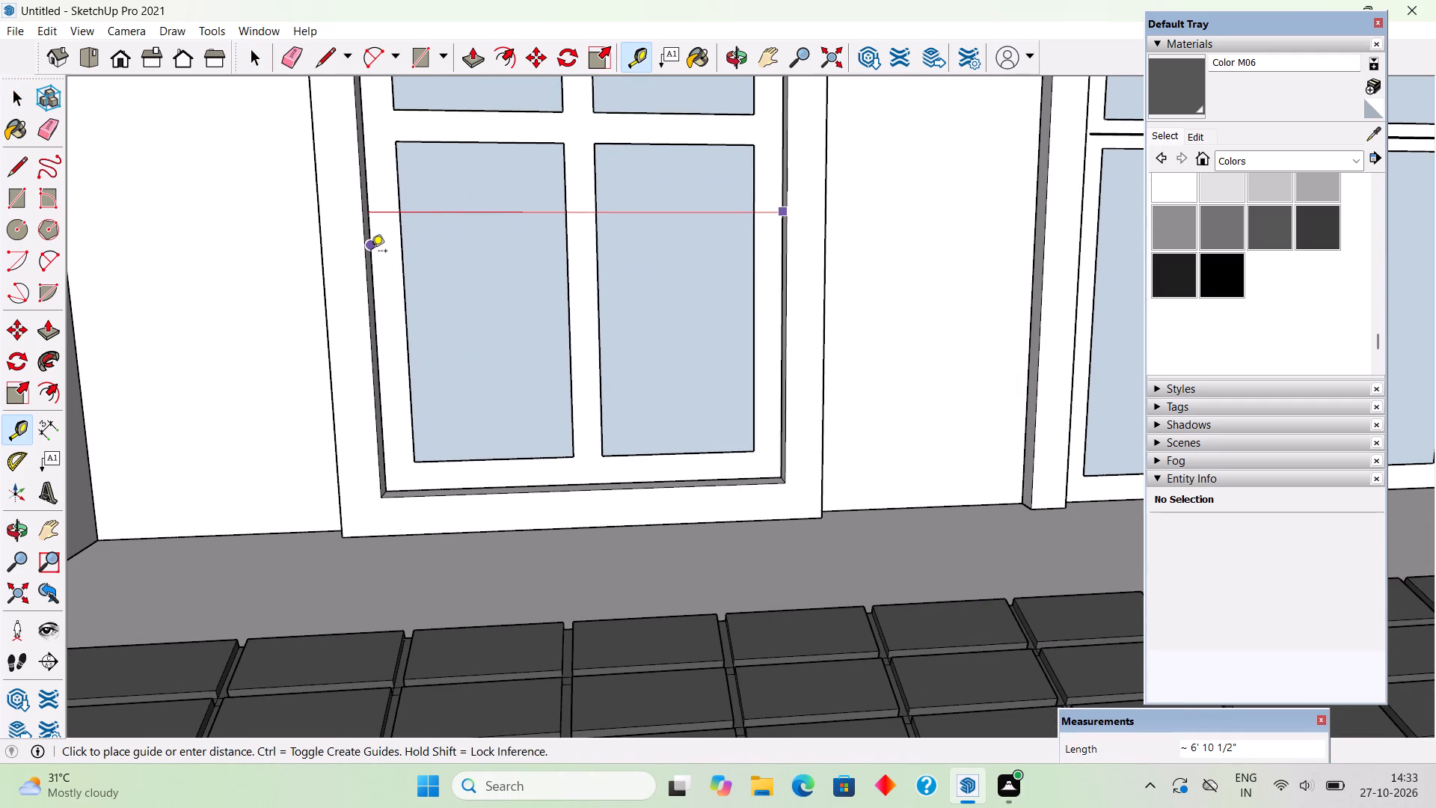
{"action": "scroll", "coordinate": [370, 209], "scroll_direction": "up", "scroll_amount": 5}
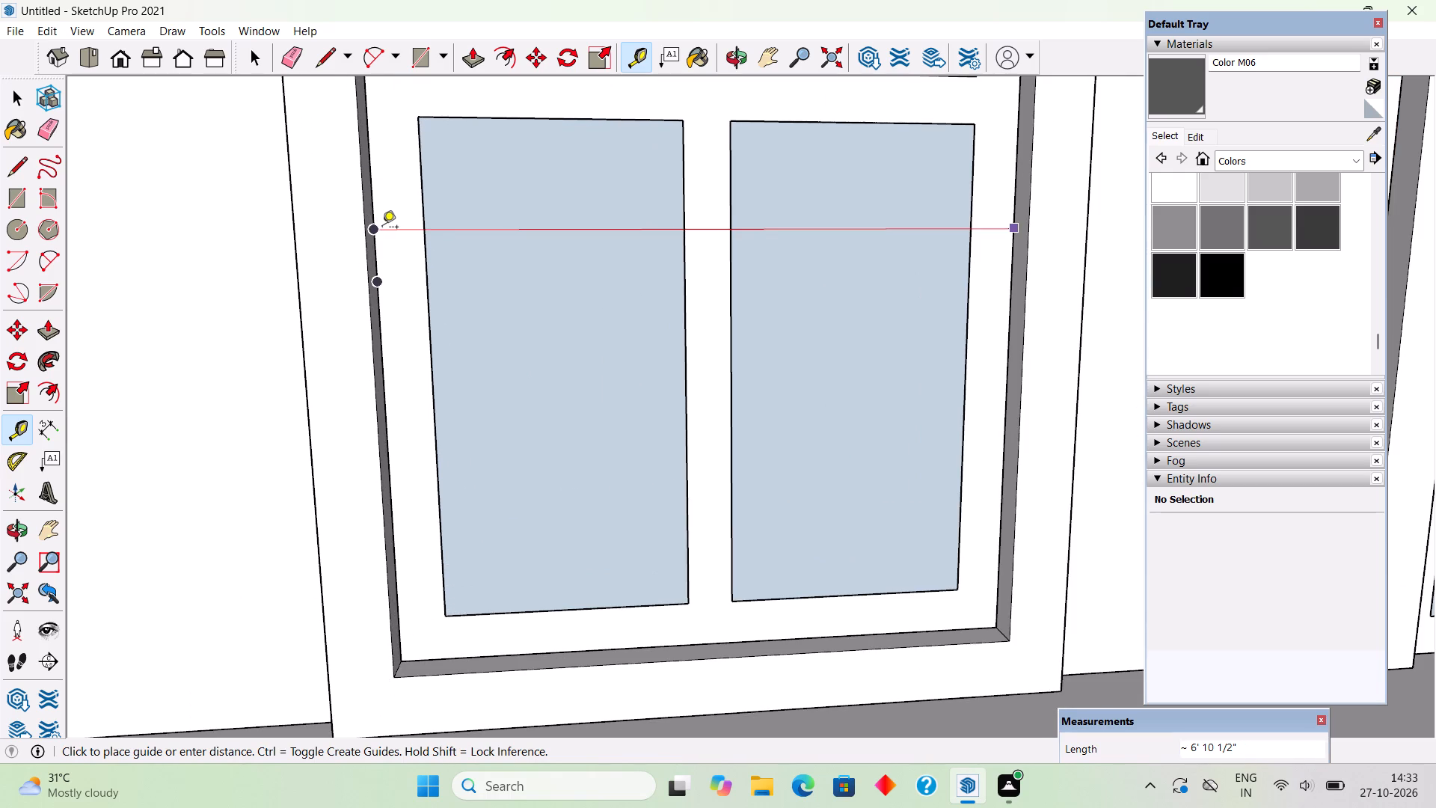
{"action": "scroll", "coordinate": [382, 228], "scroll_direction": "up", "scroll_amount": 9}
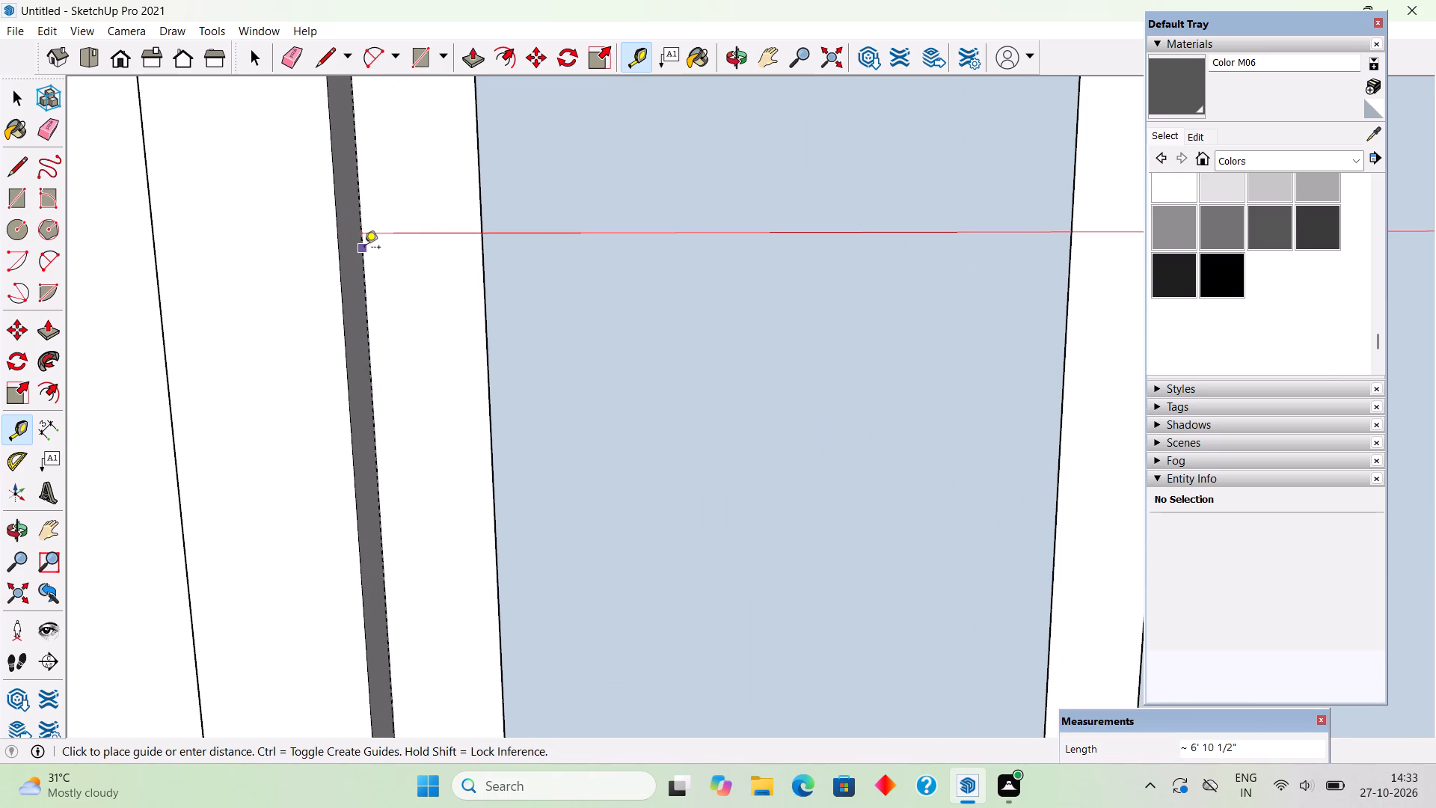
{"action": "scroll", "coordinate": [364, 248], "scroll_direction": "down", "scroll_amount": 20}
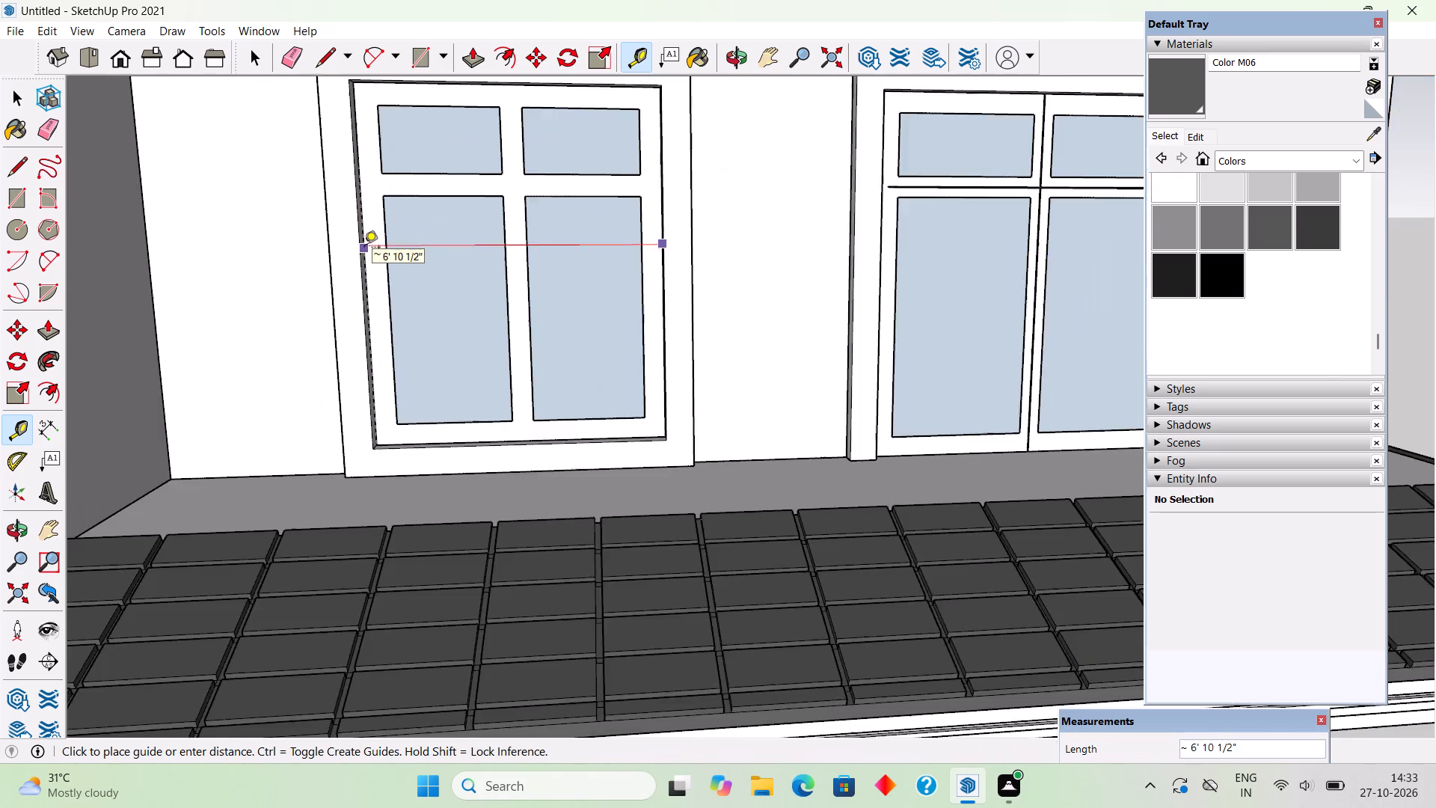
{"action": "scroll", "coordinate": [364, 248], "scroll_direction": "down", "scroll_amount": 4}
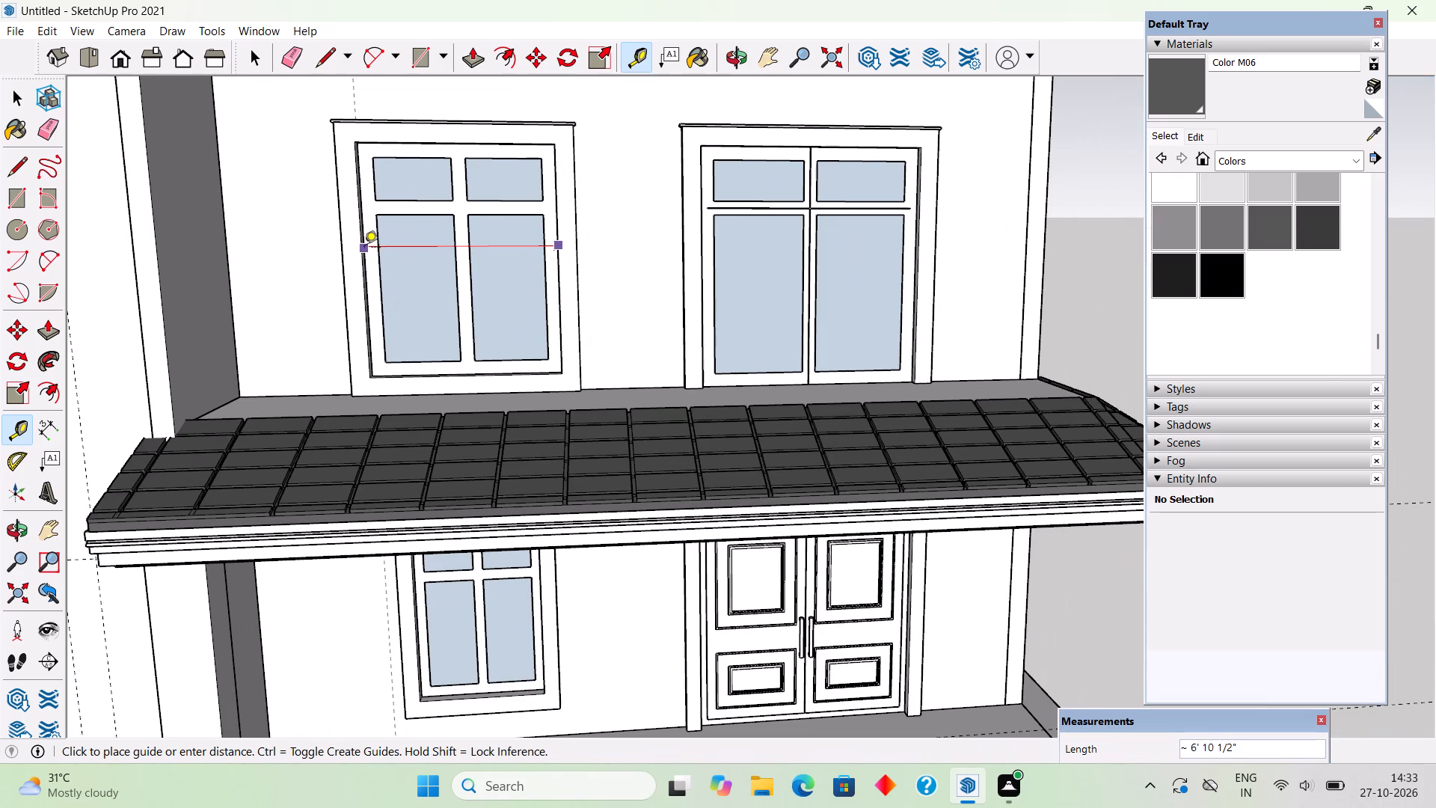
{"action": "key", "text": "space"}
Place a vertical guide on the plain wall, 7' inward from the innermost of the three porch-side guides.
{"action": "scroll", "coordinate": [510, 265], "scroll_direction": "down", "scroll_amount": 2}
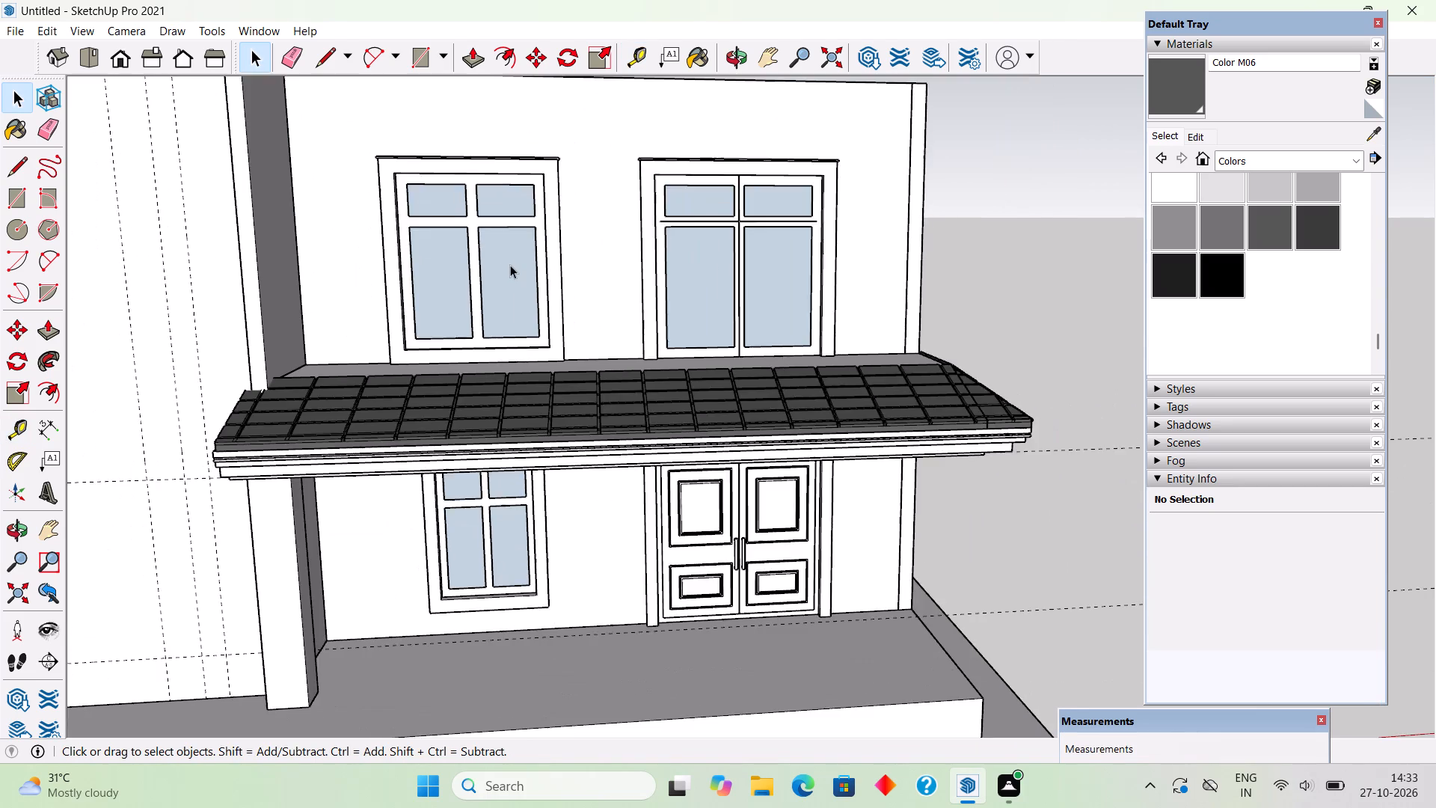
{"action": "scroll", "coordinate": [510, 265], "scroll_direction": "down", "scroll_amount": 9}
{"action": "scroll", "coordinate": [171, 389], "scroll_direction": "up", "scroll_amount": 4}
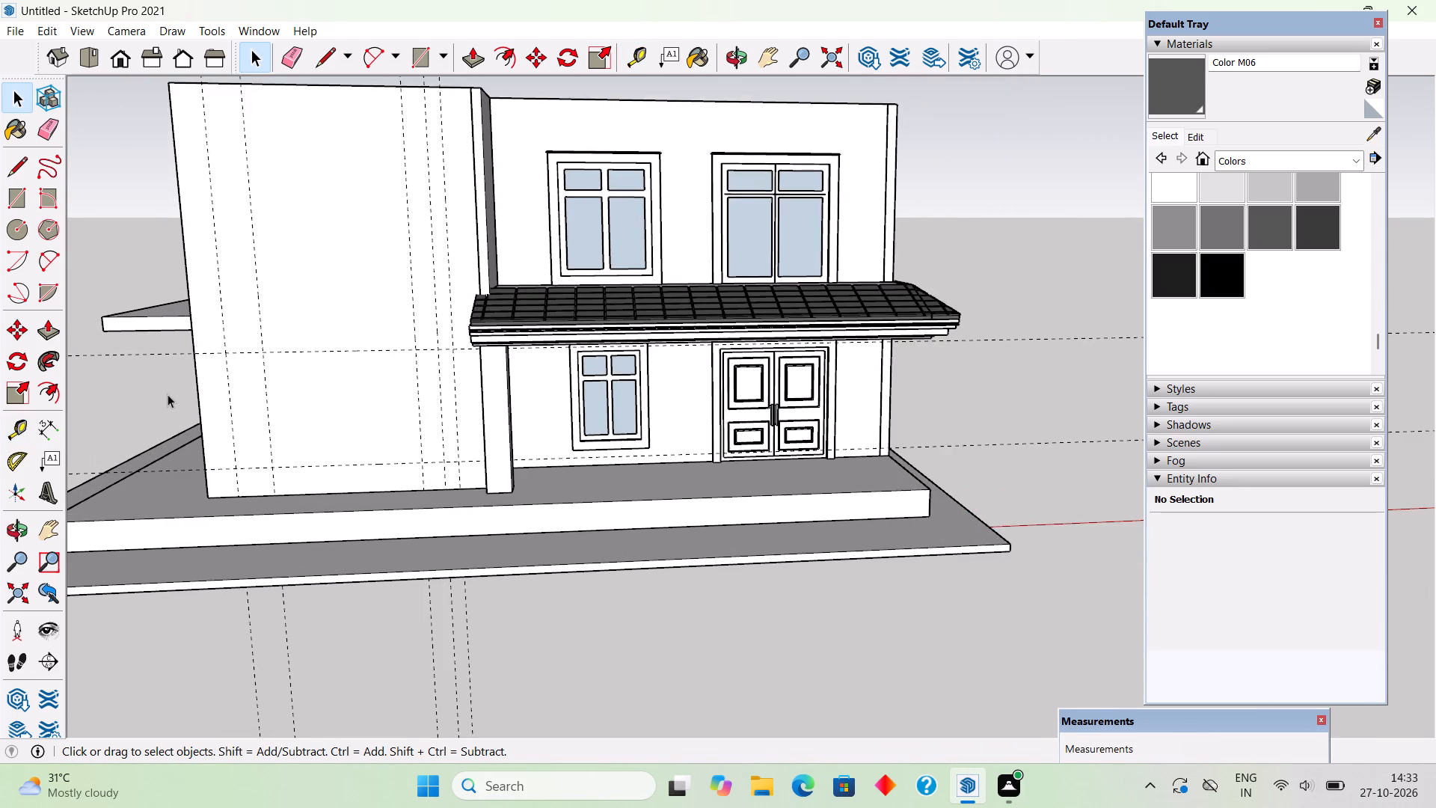
{"action": "scroll", "coordinate": [168, 394], "scroll_direction": "up", "scroll_amount": 2}
{"action": "middle_click_drag", "start_coordinate": [169, 405], "coordinate": [251, 414]}
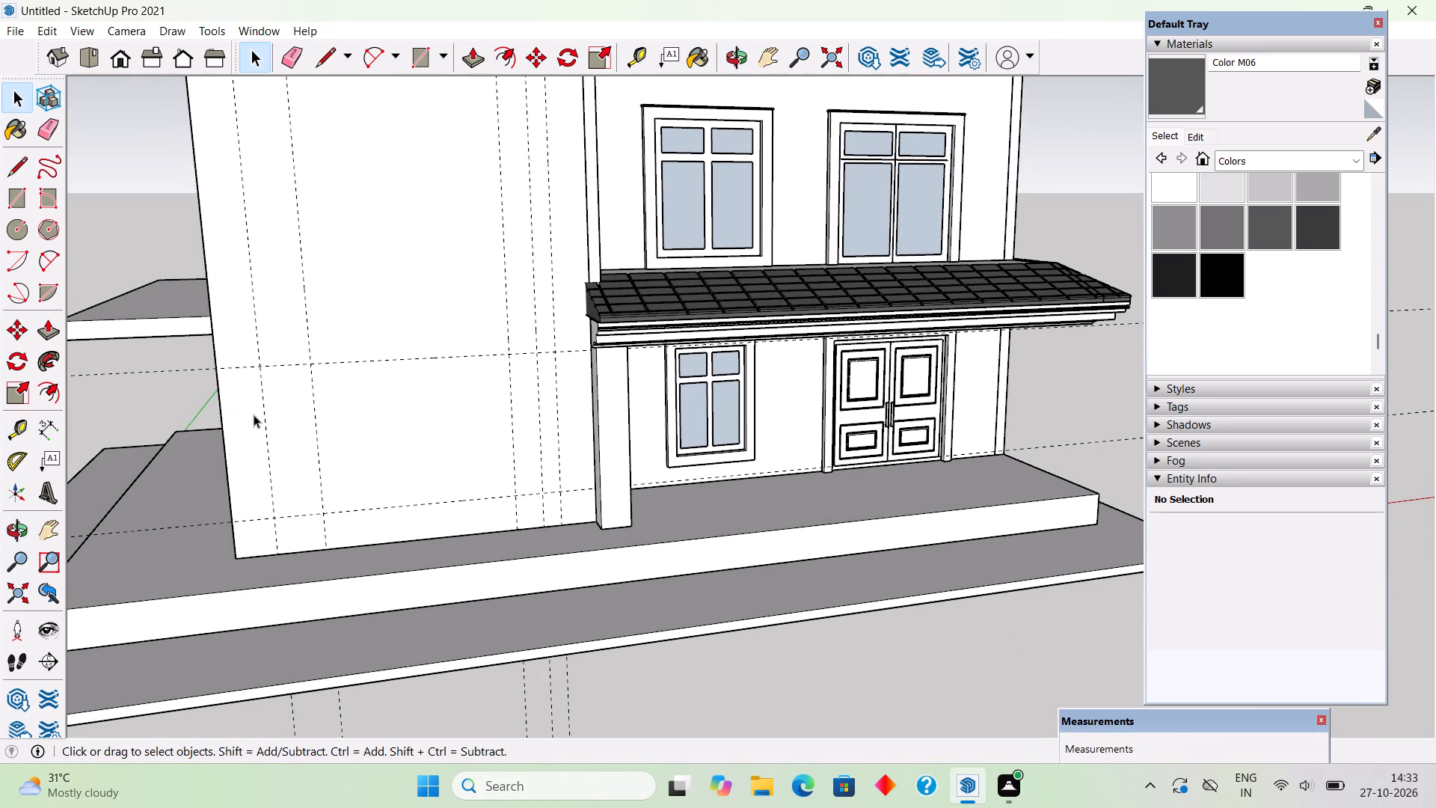
{"action": "key", "text": "t"}
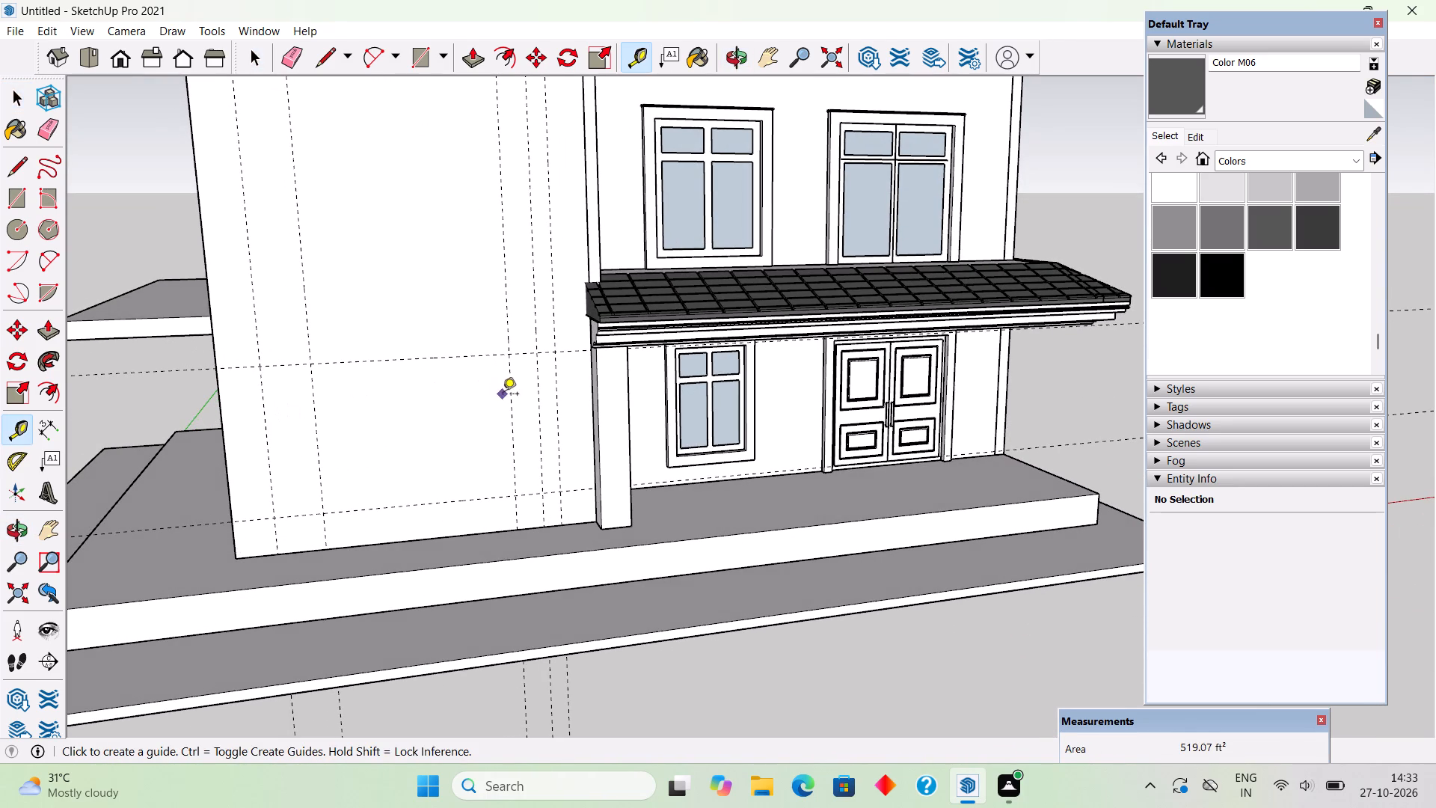
{"action": "left_click", "coordinate": [509, 407]}
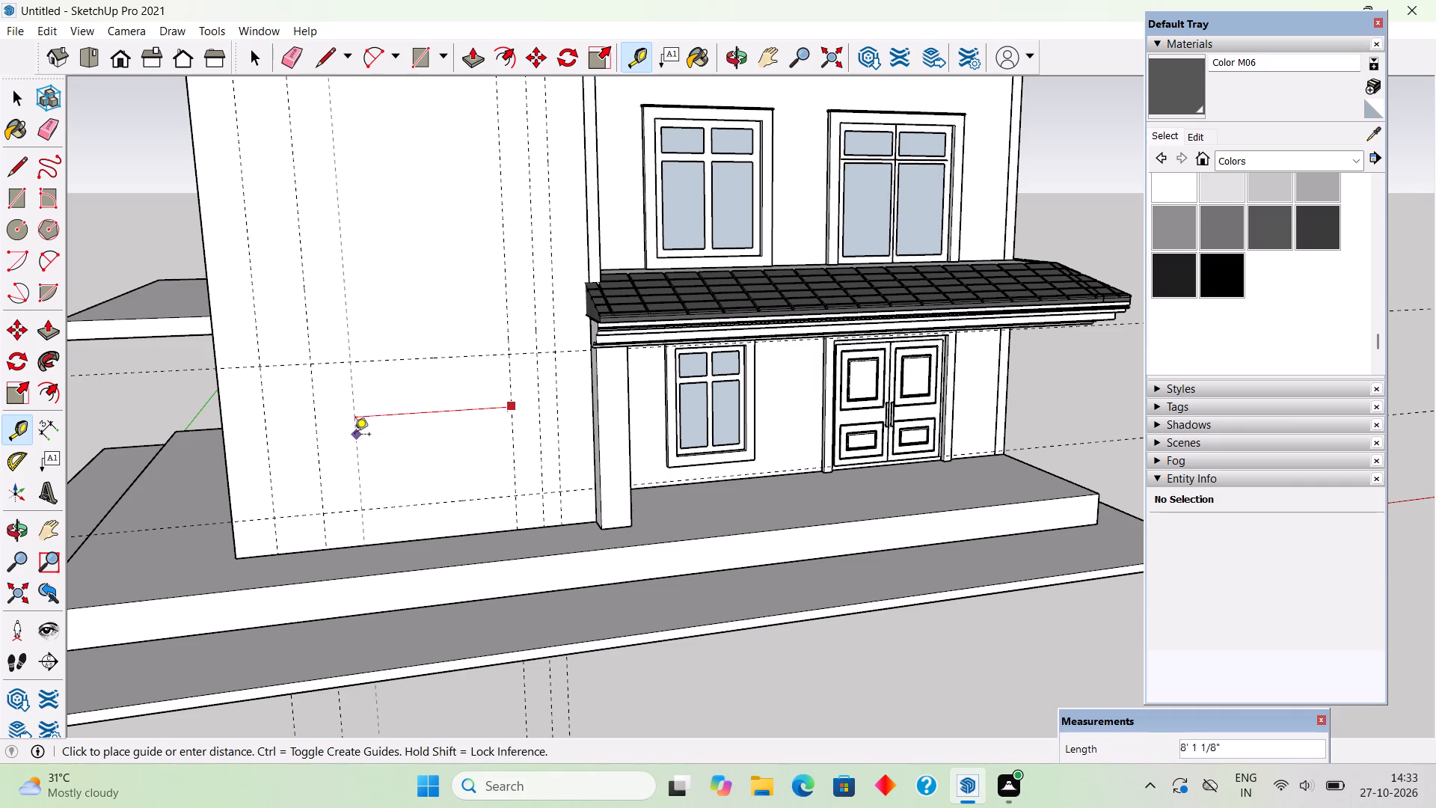
{"action": "type", "text": "7'"}
{"action": "key", "text": "Return"}
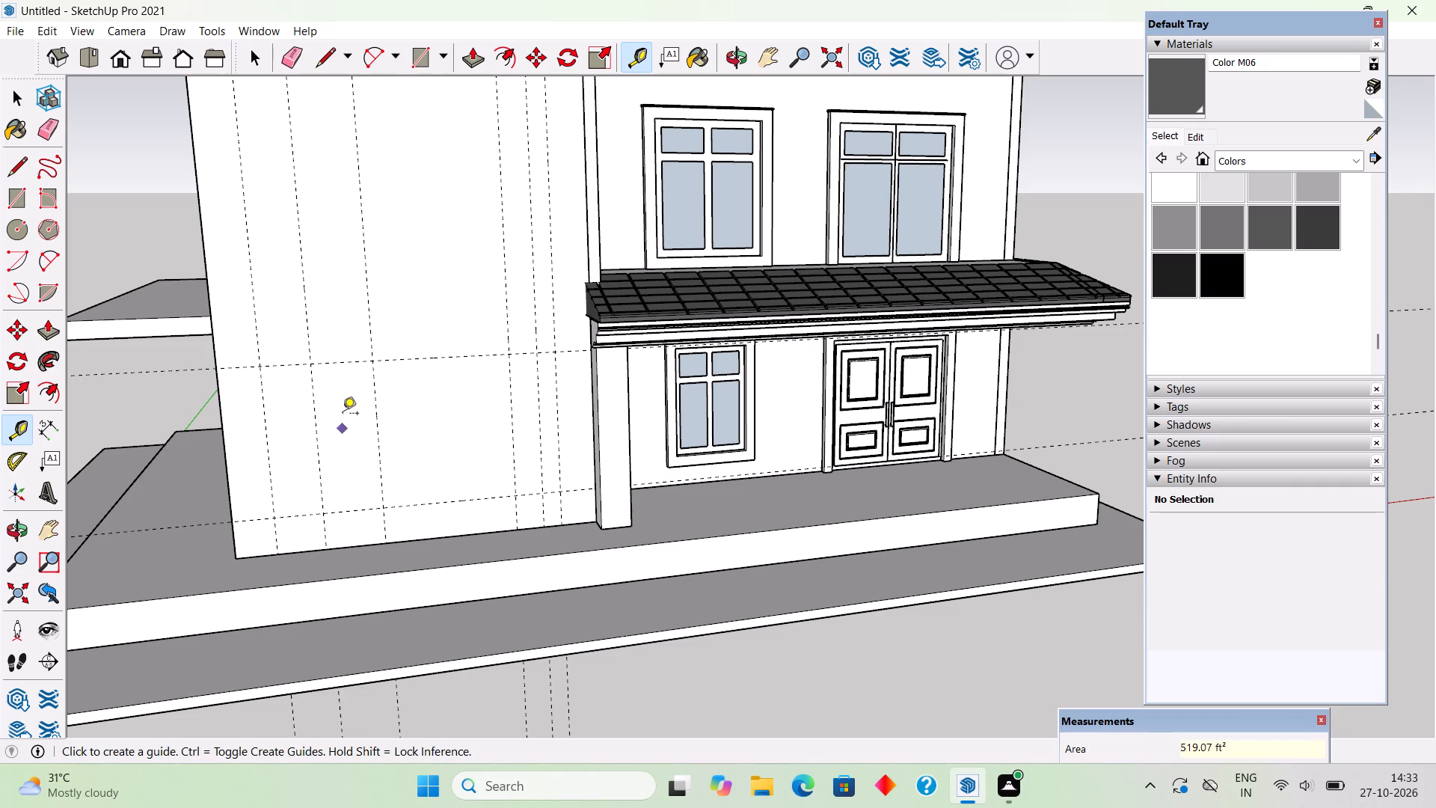
Inside the plain wall's group, cut a 7' wide by 8' high window opening through the wall between the new guide and the horizontal guides.
{"action": "scroll", "coordinate": [343, 414], "scroll_direction": "down", "scroll_amount": 4}
{"action": "middle_click_drag", "start_coordinate": [436, 376], "coordinate": [399, 326]}
{"action": "scroll", "coordinate": [273, 333], "scroll_direction": "up", "scroll_amount": 1}
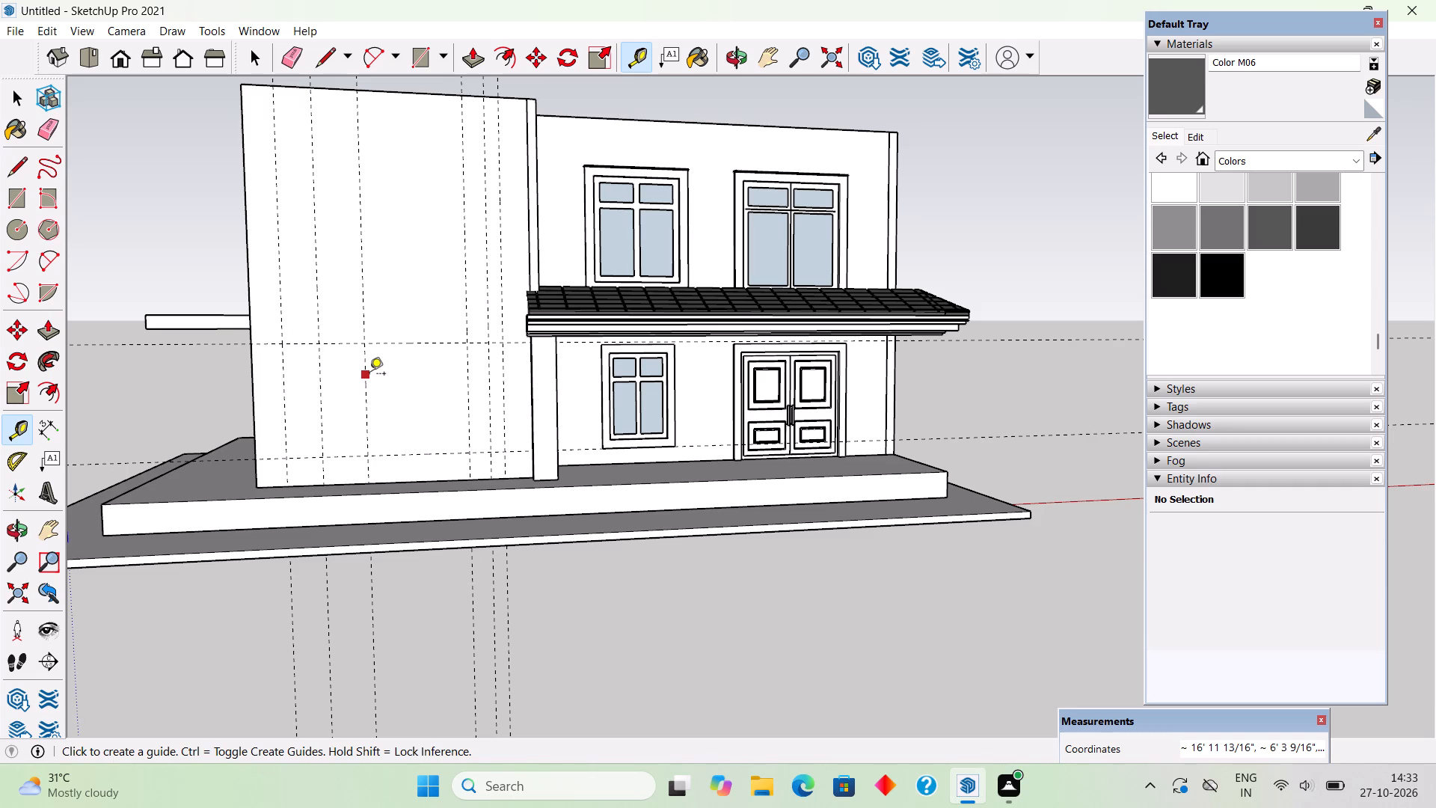
{"action": "middle_click_drag", "start_coordinate": [494, 387], "coordinate": [465, 429]}
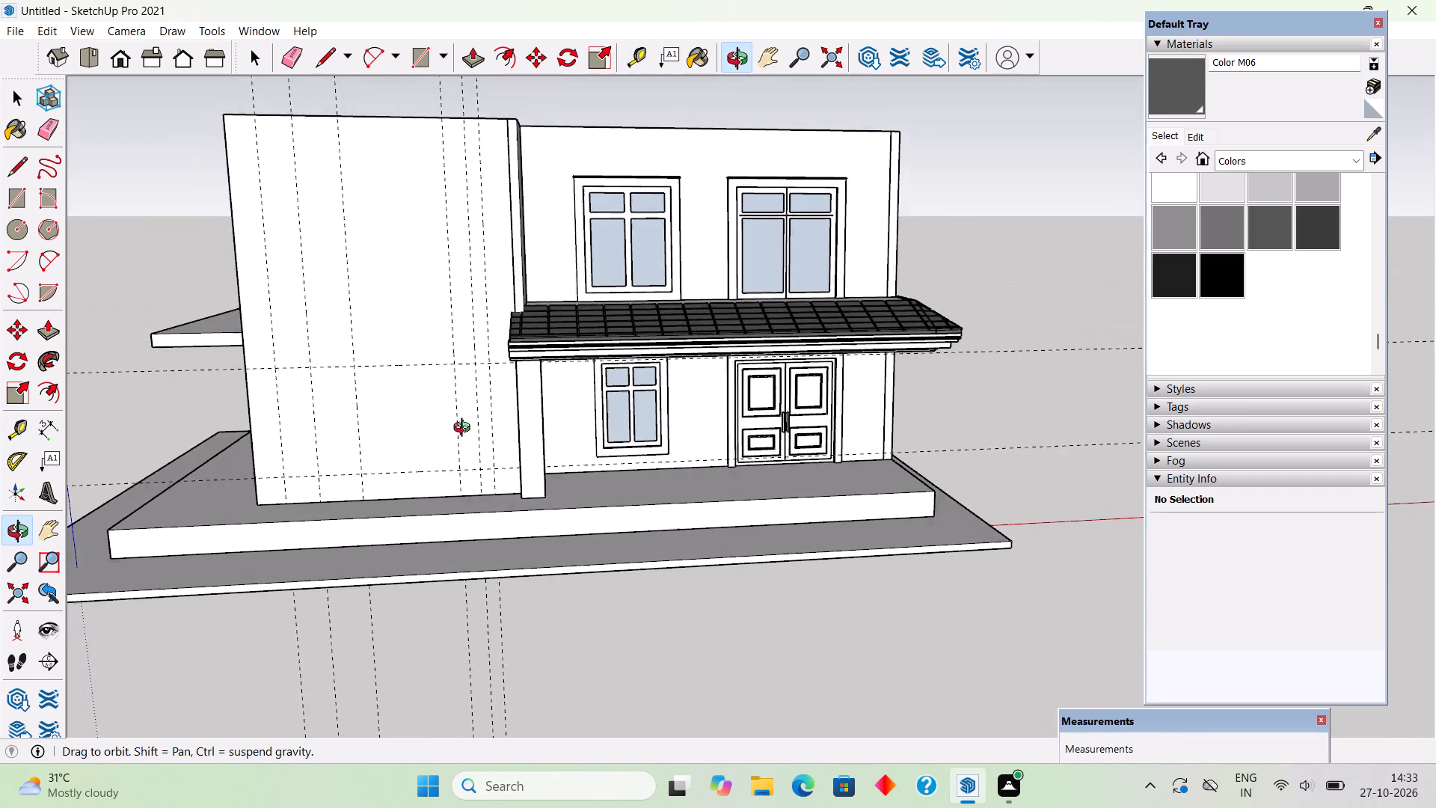
{"action": "middle_click_drag", "start_coordinate": [465, 429], "coordinate": [572, 443]}
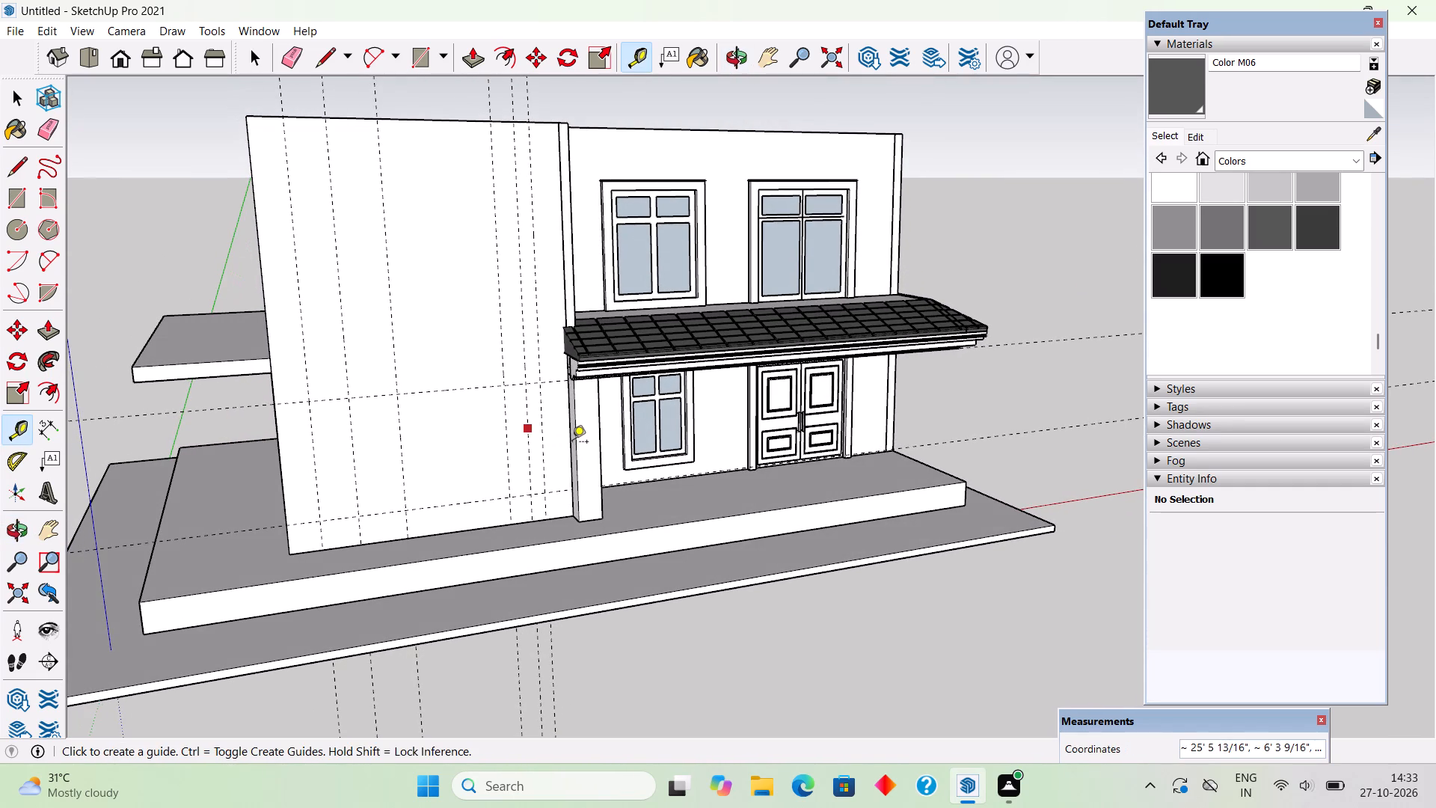
{"action": "scroll", "coordinate": [468, 430], "scroll_direction": "up", "scroll_amount": 4}
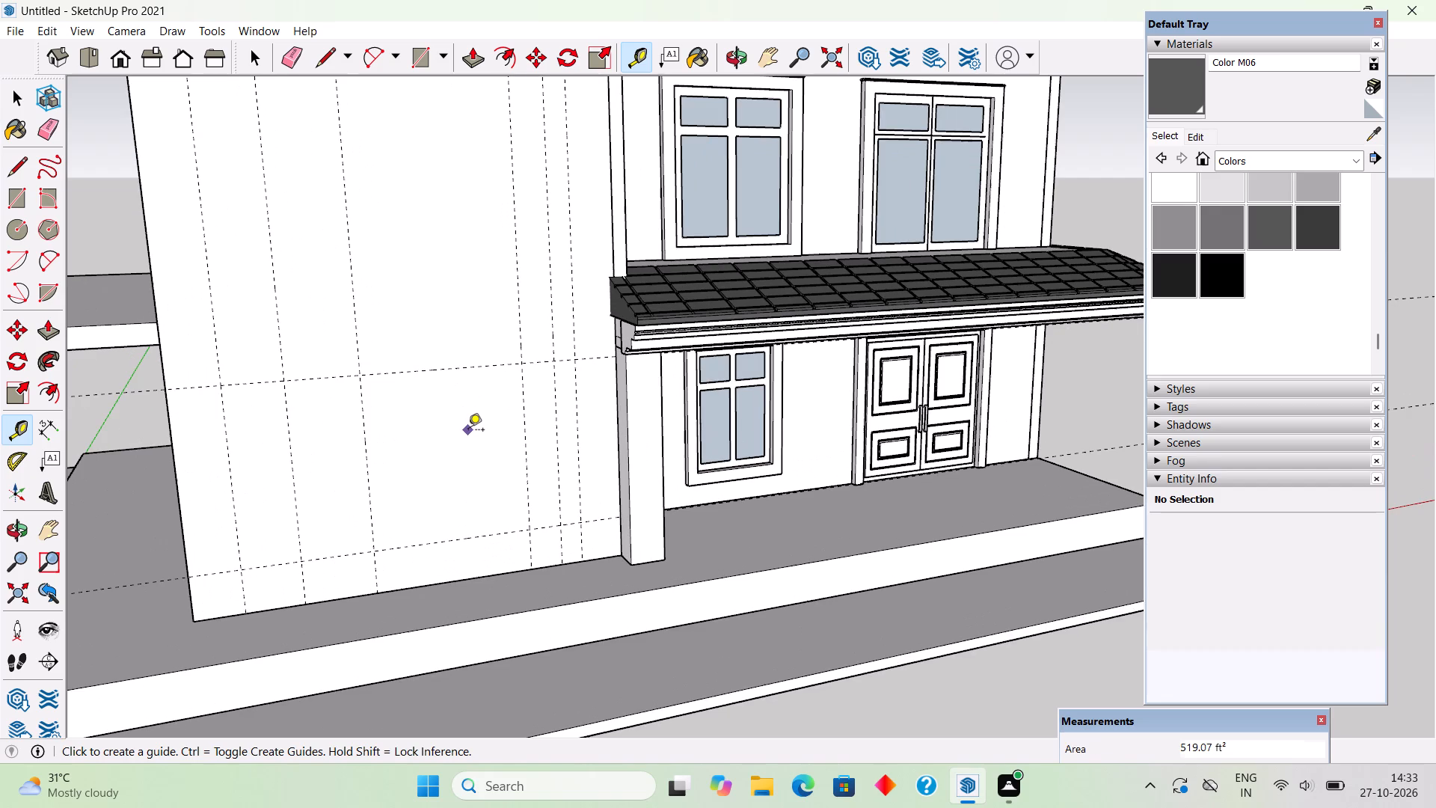
{"action": "key", "text": "space"}
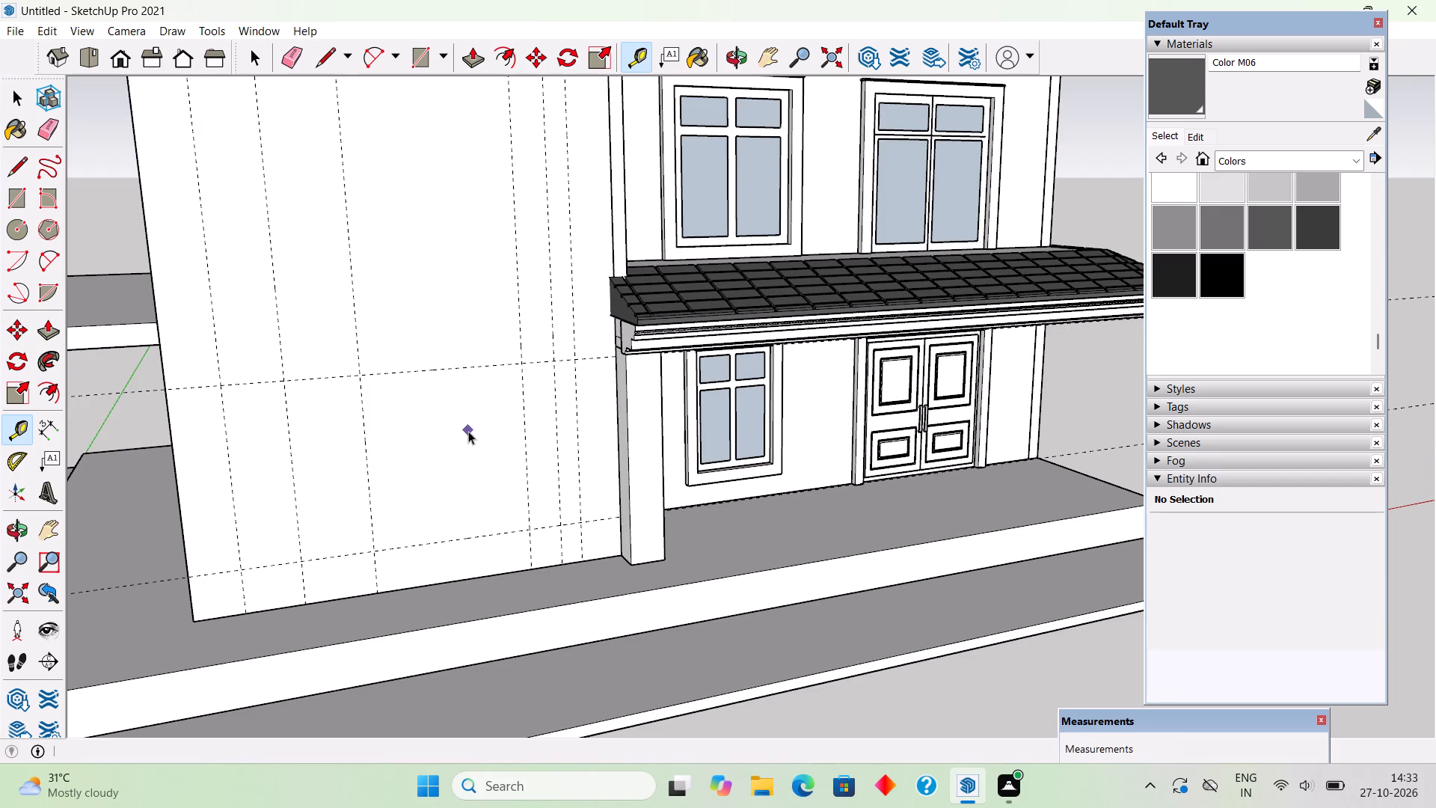
{"action": "triple_click", "coordinate": [468, 431]}
{"action": "key", "text": "r"}
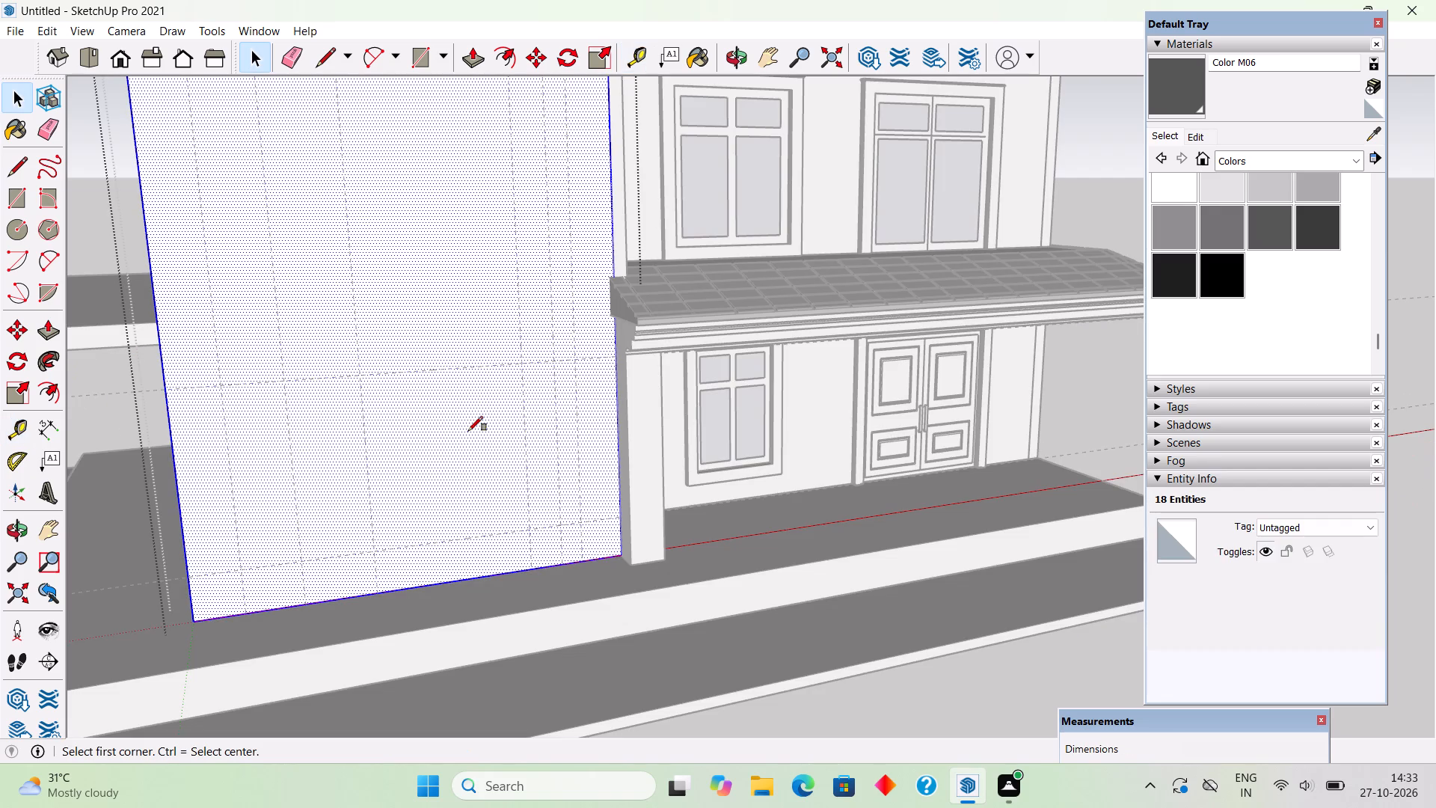
{"action": "left_click", "coordinate": [364, 376]}
{"action": "left_click", "coordinate": [527, 530]}
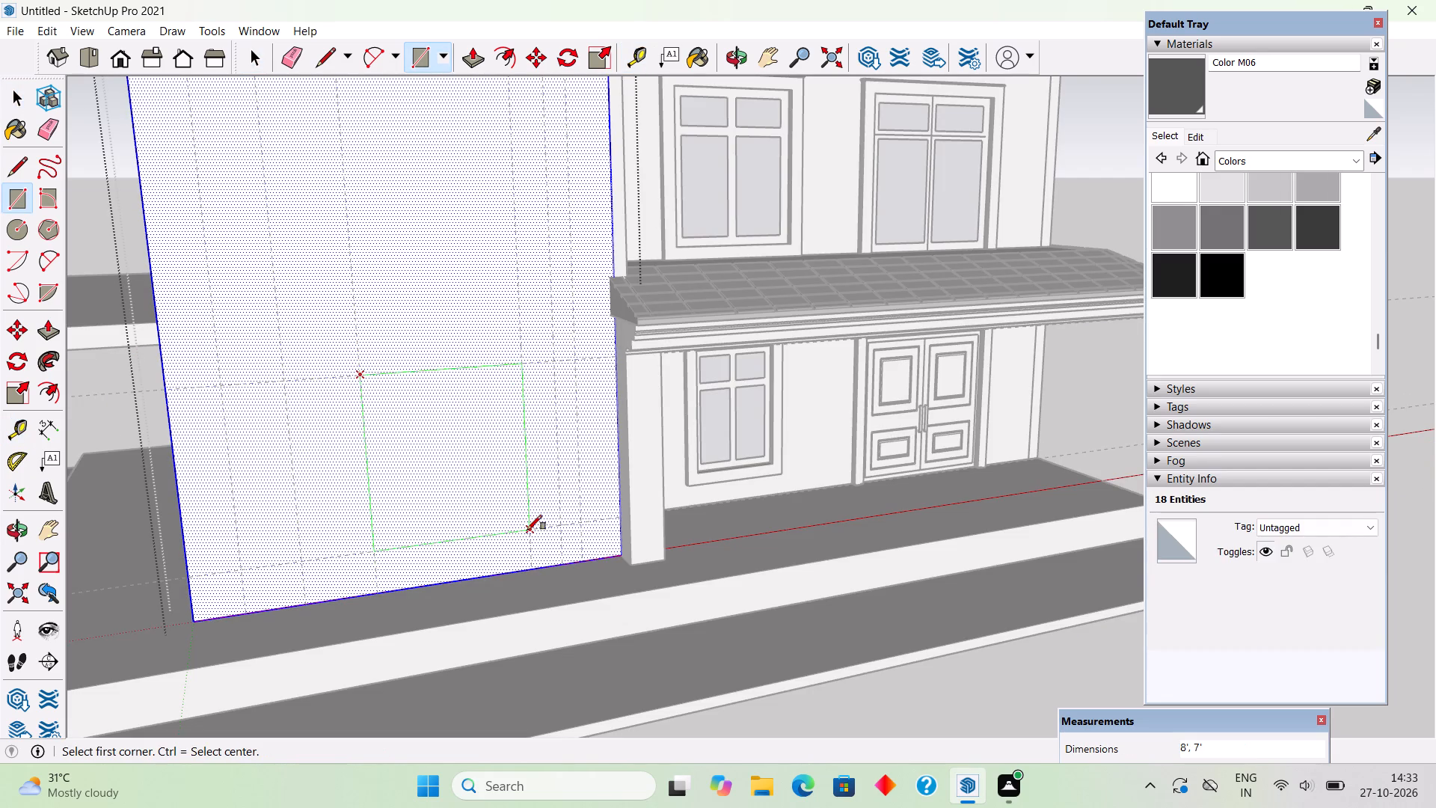
{"action": "key", "text": "p"}
{"action": "left_click_drag", "start_coordinate": [491, 506], "coordinate": [430, 438]}
{"action": "key", "text": "space"}
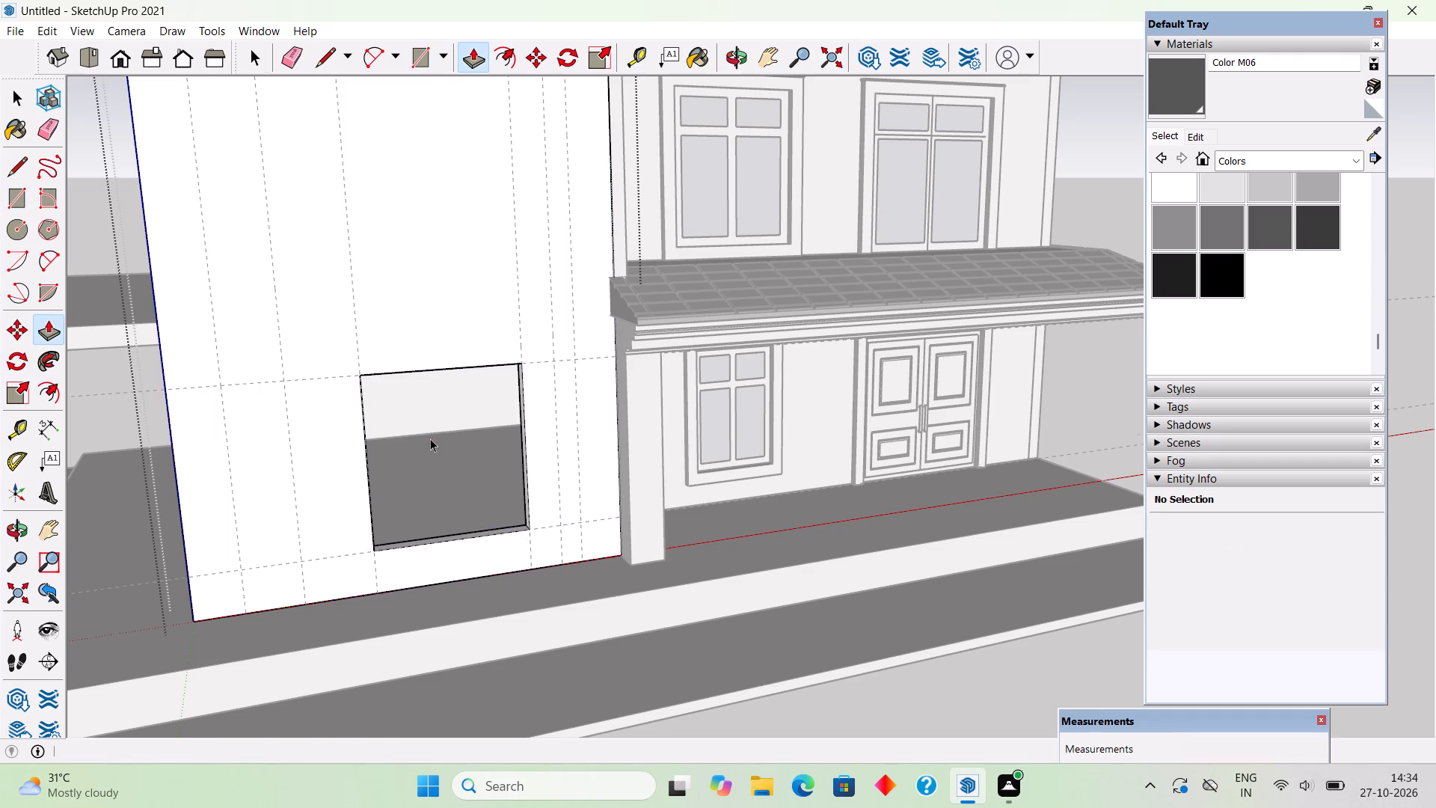
{"action": "scroll", "coordinate": [430, 438], "scroll_direction": "down", "scroll_amount": 11}
{"action": "left_click", "coordinate": [761, 290]}
Outside the wall group, draw a 7' by 8' rectangle filling the new window opening from corner to corner.
{"action": "middle_click_drag", "start_coordinate": [343, 610], "coordinate": [281, 490]}
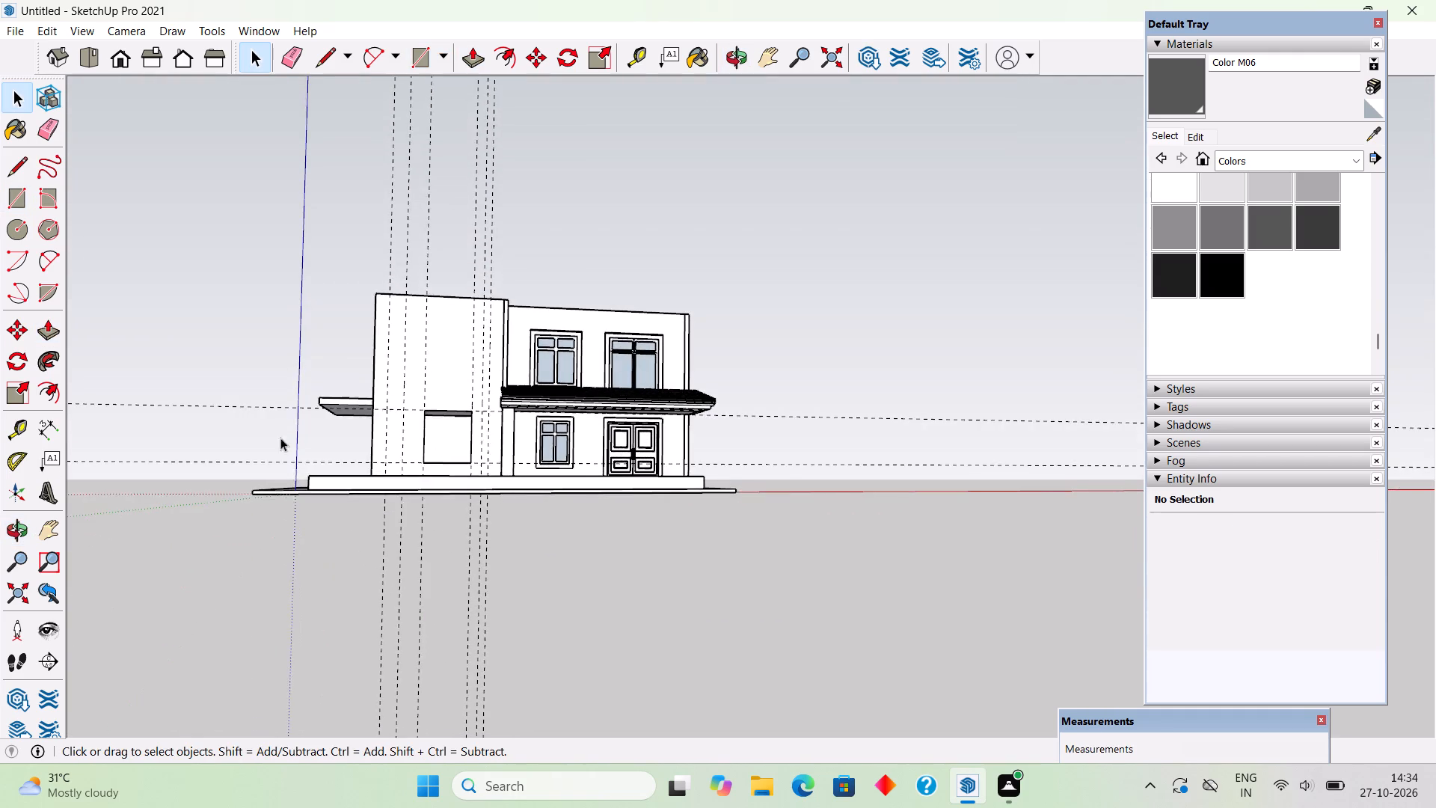
{"action": "scroll", "coordinate": [337, 352], "scroll_direction": "up", "scroll_amount": 6}
{"action": "middle_click_drag", "start_coordinate": [388, 473], "coordinate": [343, 499]}
{"action": "scroll", "coordinate": [352, 429], "scroll_direction": "up", "scroll_amount": 3}
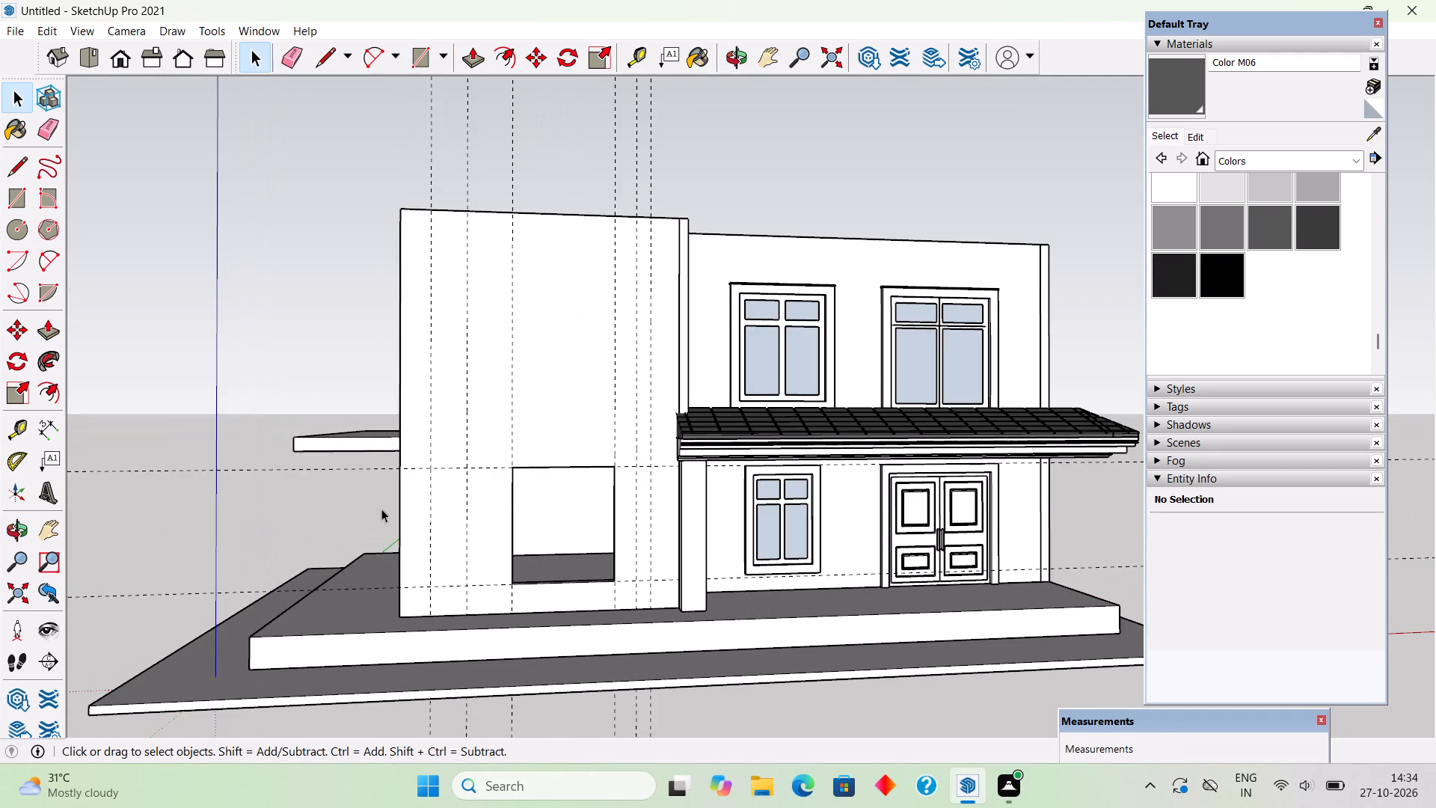
{"action": "scroll", "coordinate": [389, 536], "scroll_direction": "up", "scroll_amount": 1}
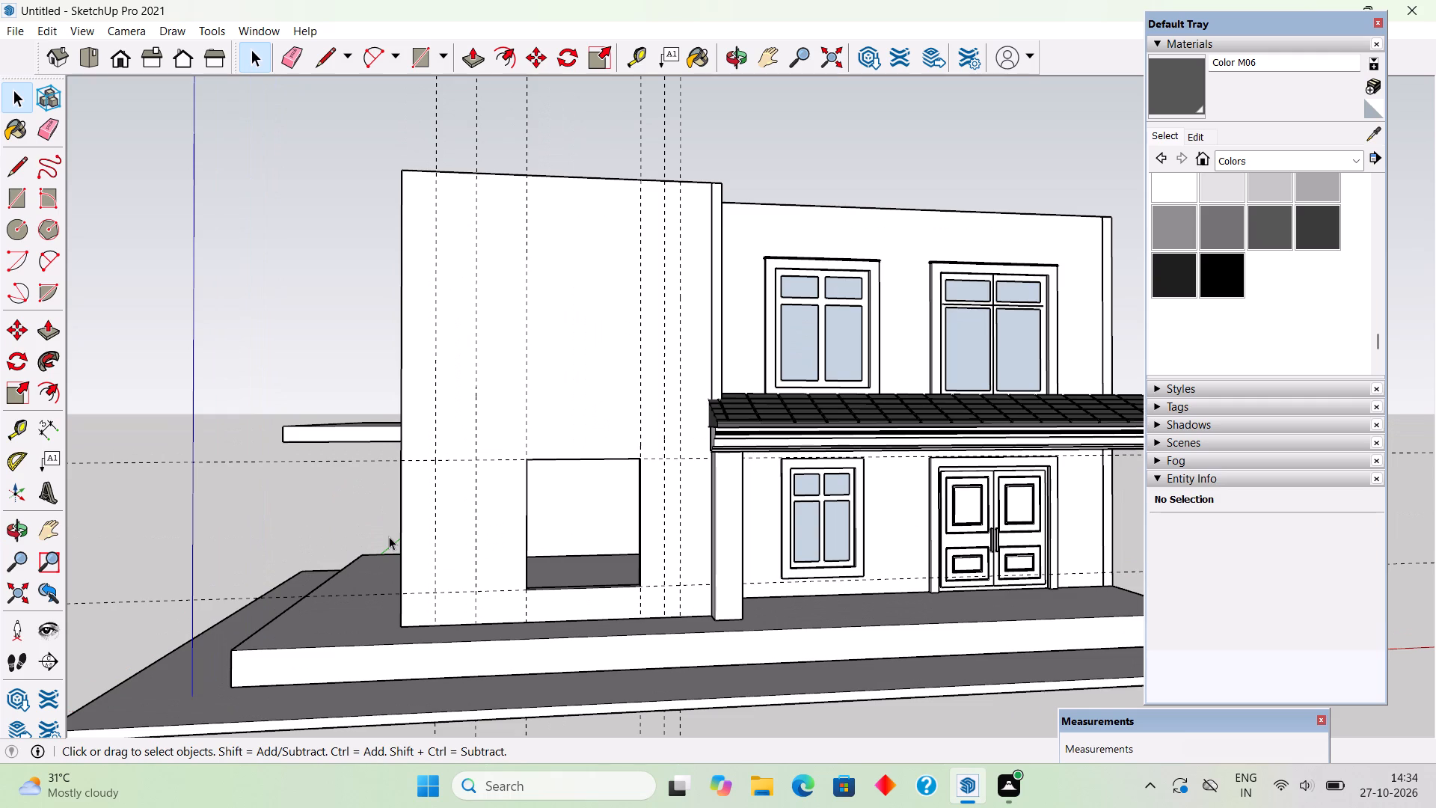
{"action": "scroll", "coordinate": [389, 536], "scroll_direction": "up", "scroll_amount": 3}
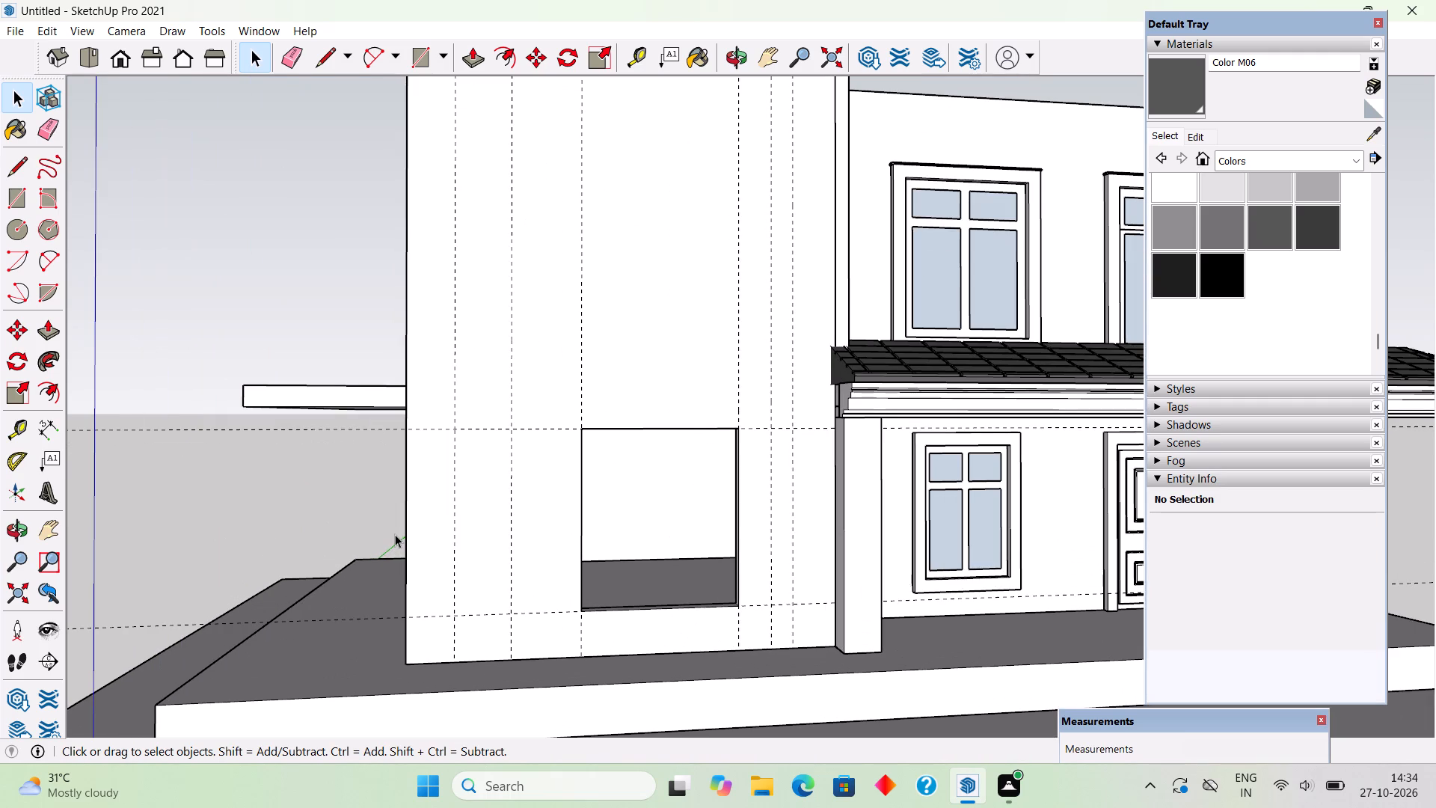
{"action": "scroll", "coordinate": [395, 534], "scroll_direction": "down", "scroll_amount": 2}
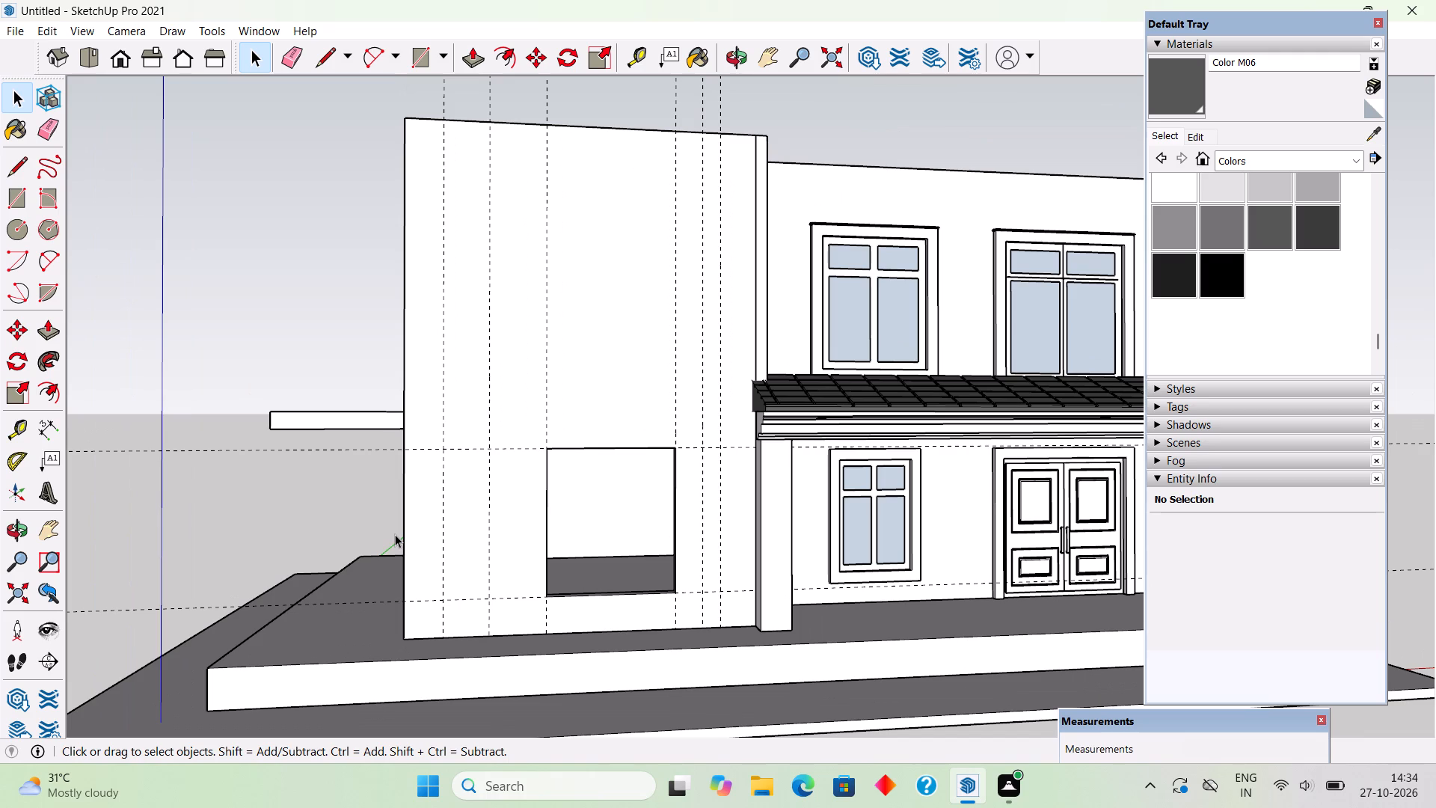
{"action": "scroll", "coordinate": [400, 533], "scroll_direction": "up", "scroll_amount": 2}
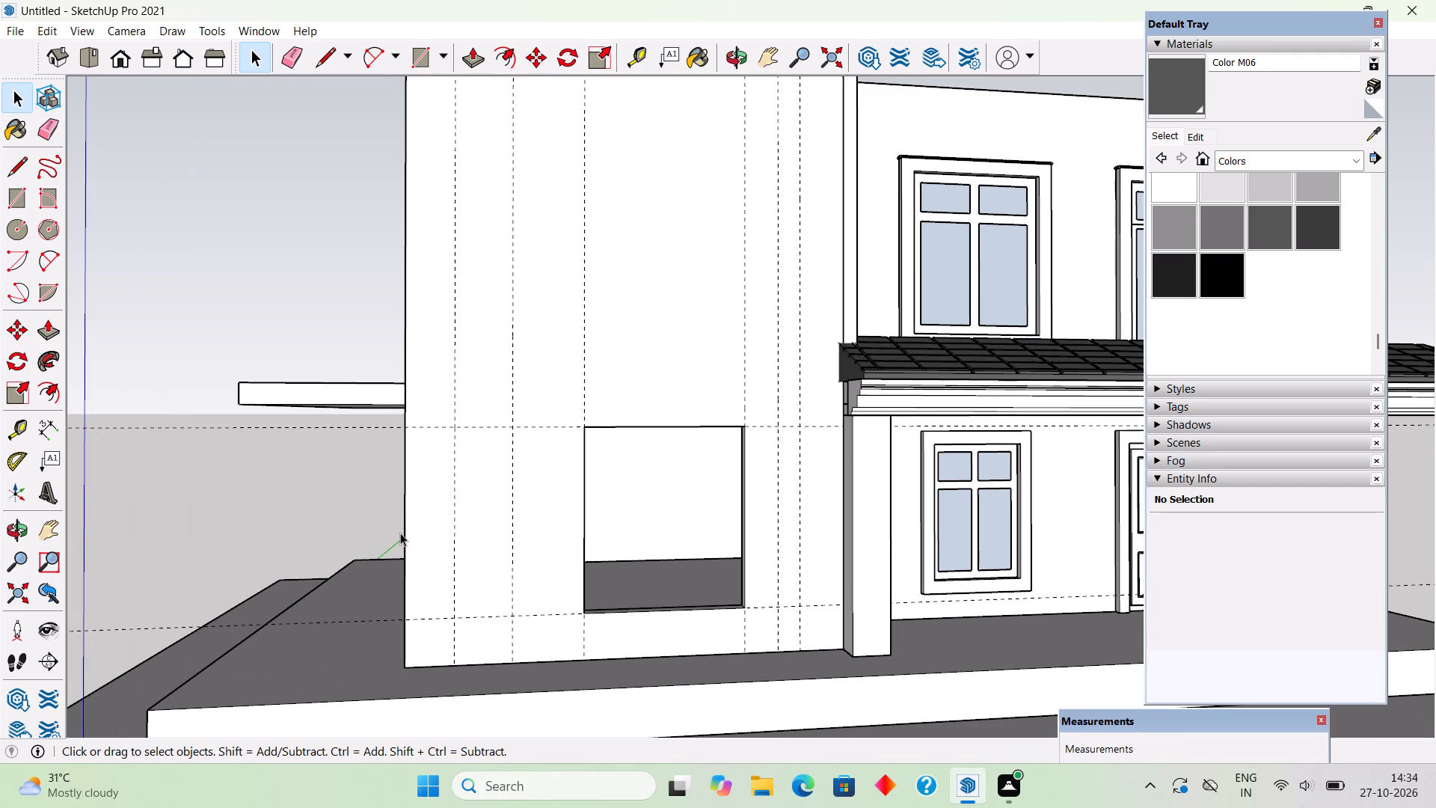
{"action": "key", "text": "r"}
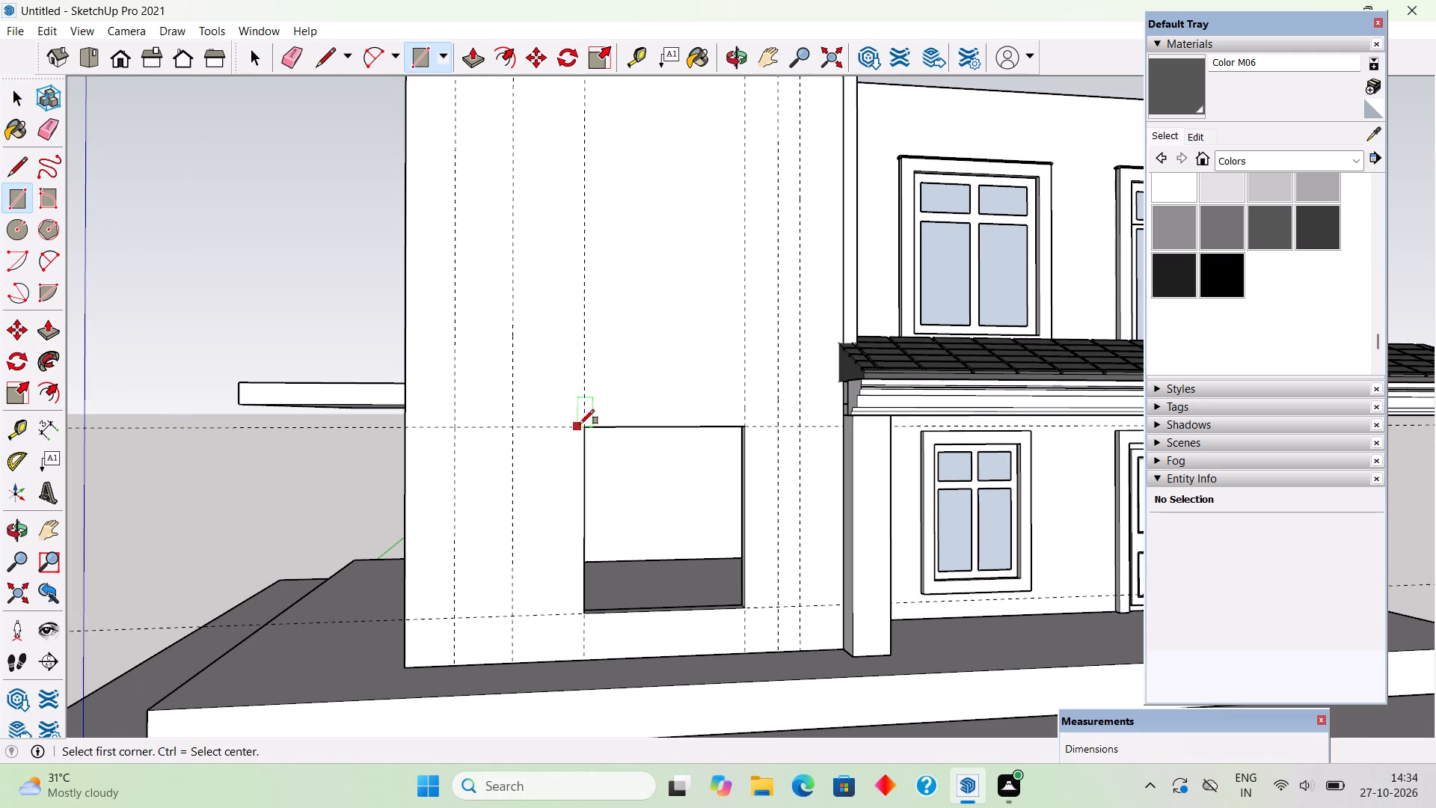
{"action": "left_click", "coordinate": [583, 424]}
{"action": "left_click", "coordinate": [746, 606]}
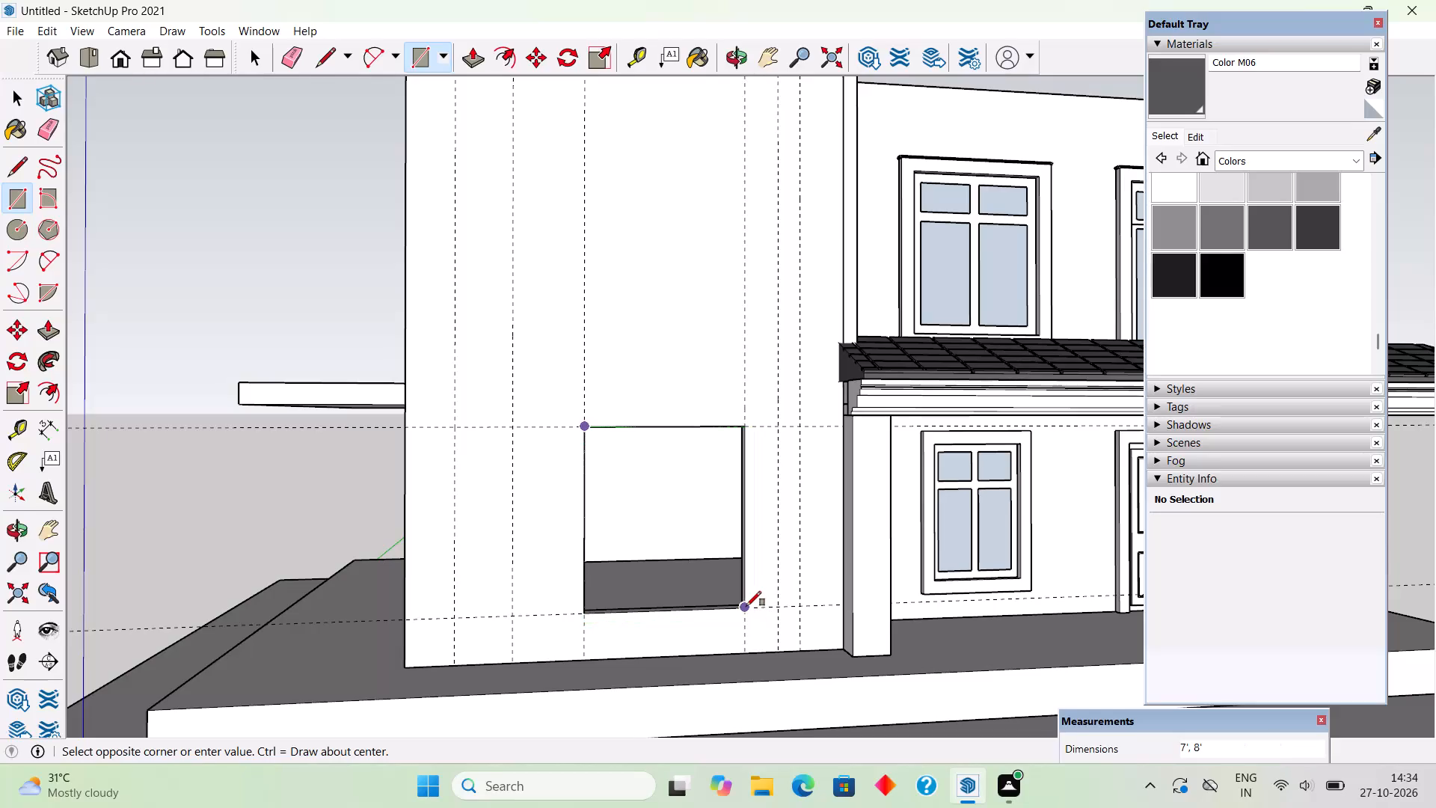
Offset the 7' by 8' rectangle outward by 7" and delete its inner face, leaving only the frame border.
{"action": "key", "text": "f"}
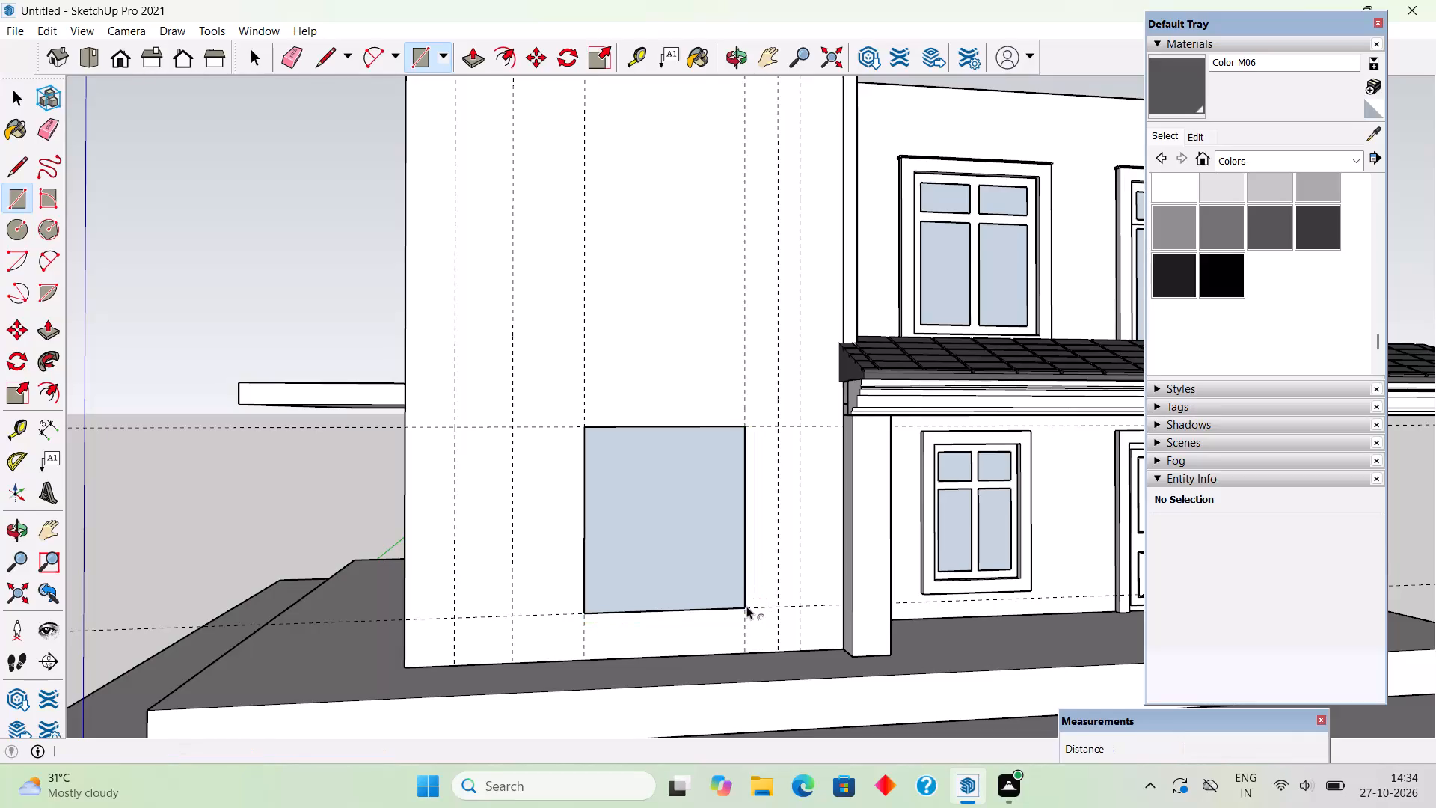
{"action": "left_click", "coordinate": [714, 600]}
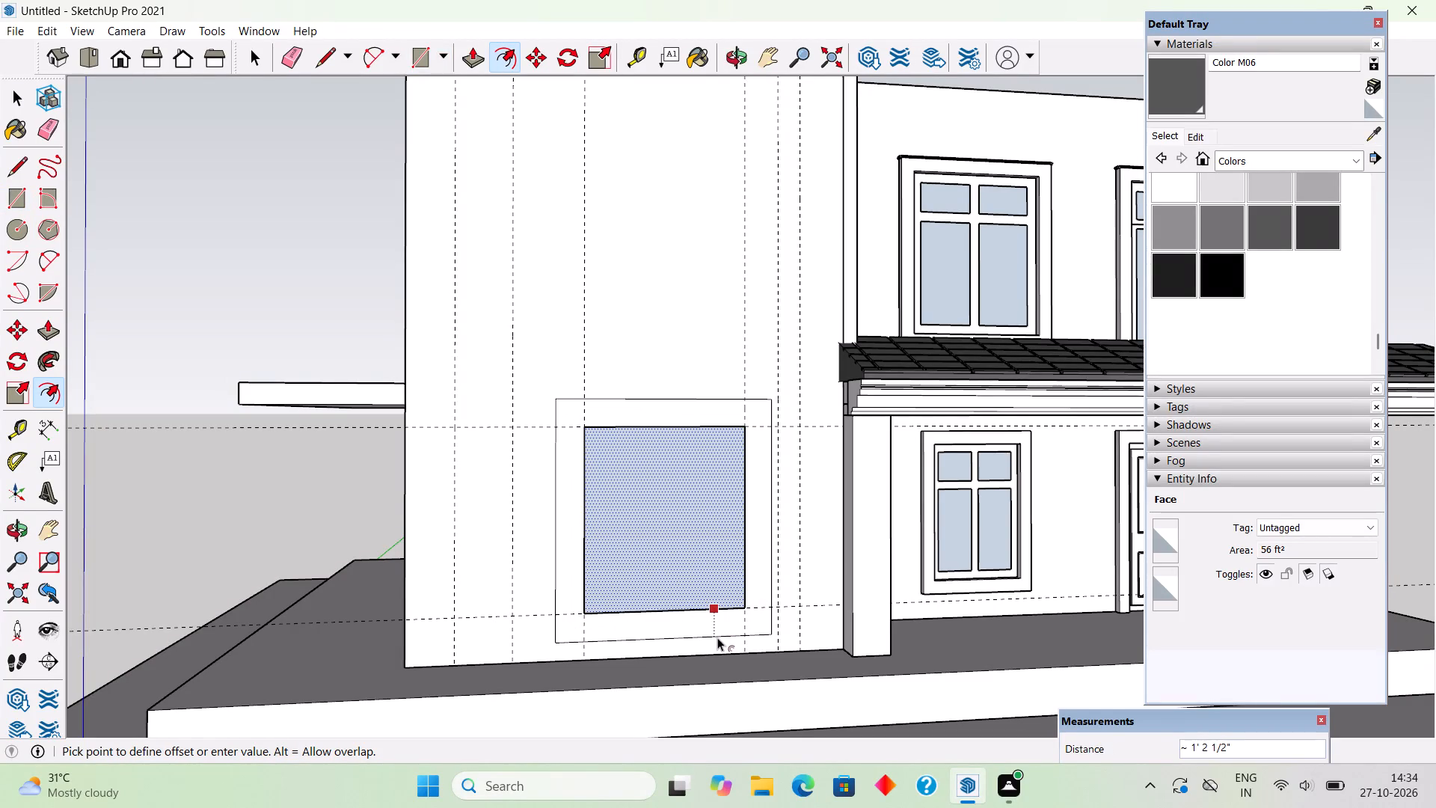
{"action": "type", "text": "7\""}
{"action": "key", "text": "Return"}
{"action": "key", "text": "space"}
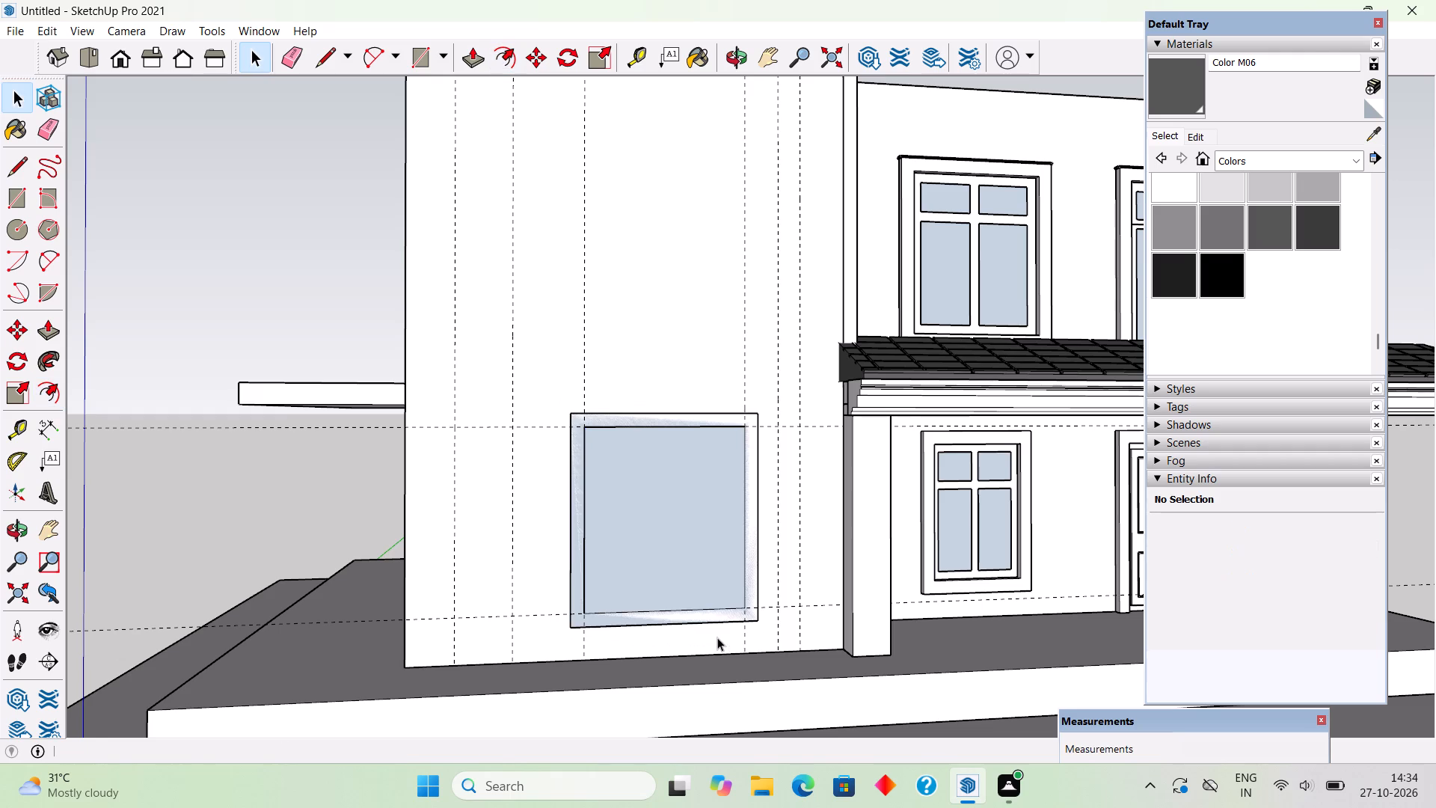
{"action": "left_click", "coordinate": [707, 583]}
{"action": "key", "text": "Delete"}
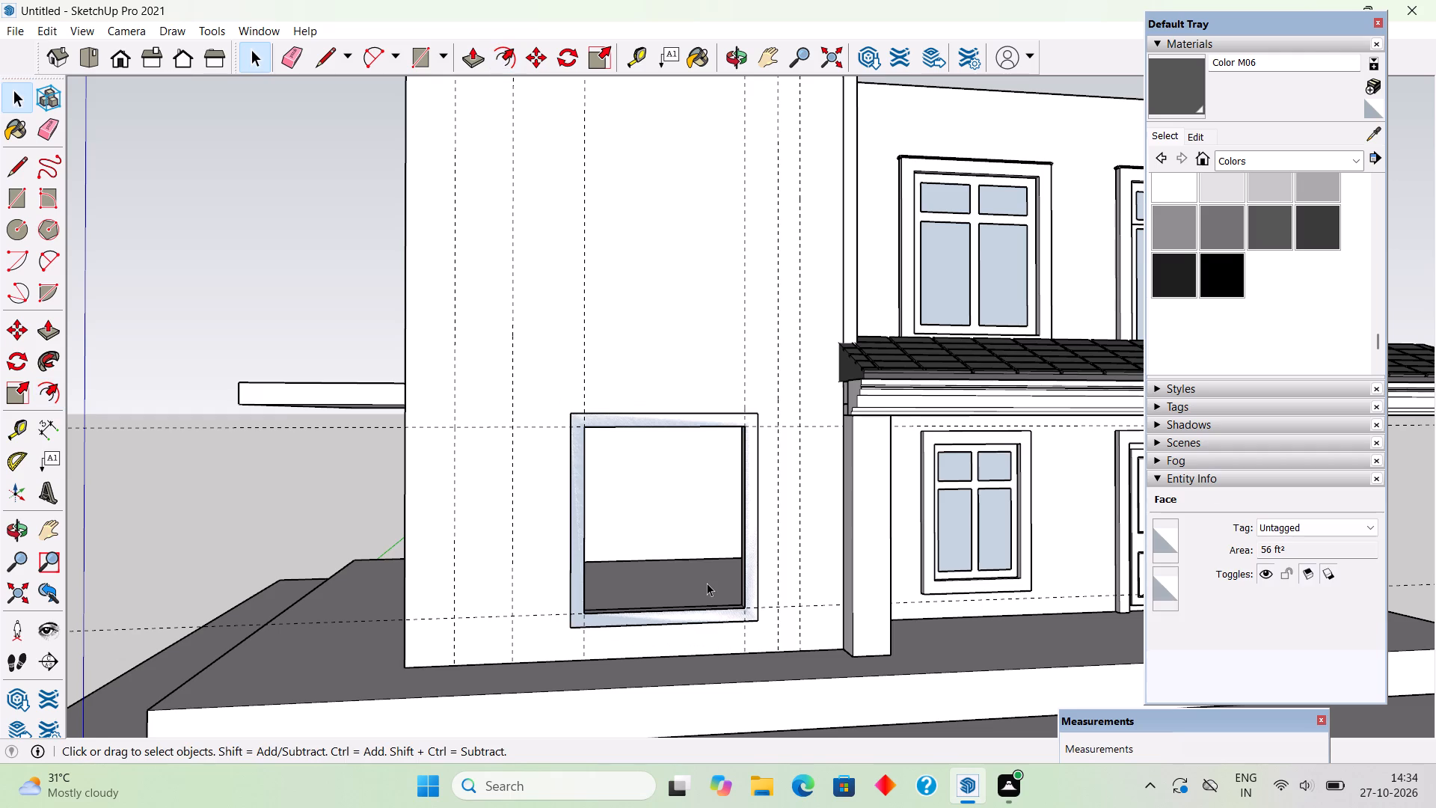
Extrude the frame border around the opening outward by 5".
{"action": "scroll", "coordinate": [744, 555], "scroll_direction": "up", "scroll_amount": 2}
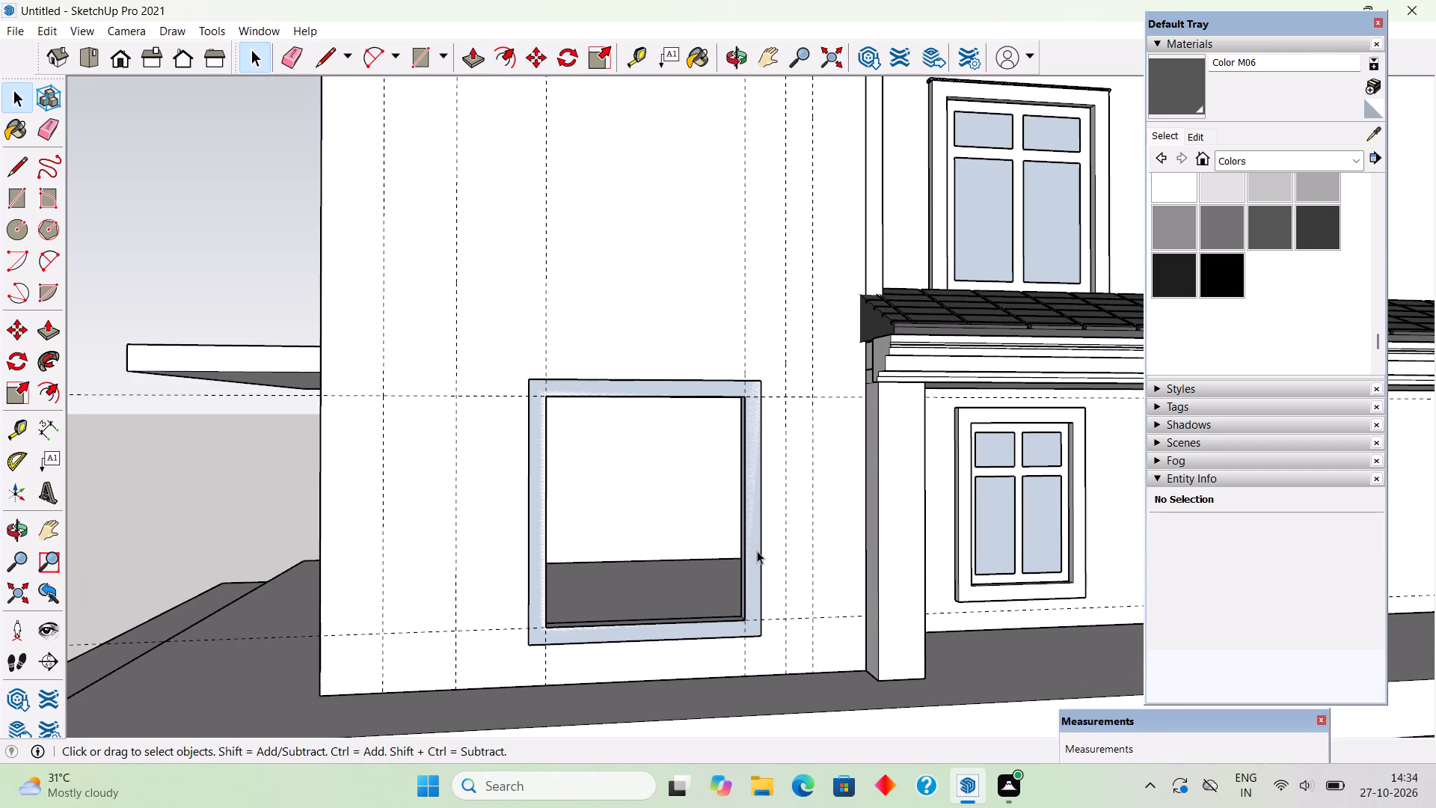
{"action": "left_click", "coordinate": [757, 551]}
{"action": "key", "text": "p"}
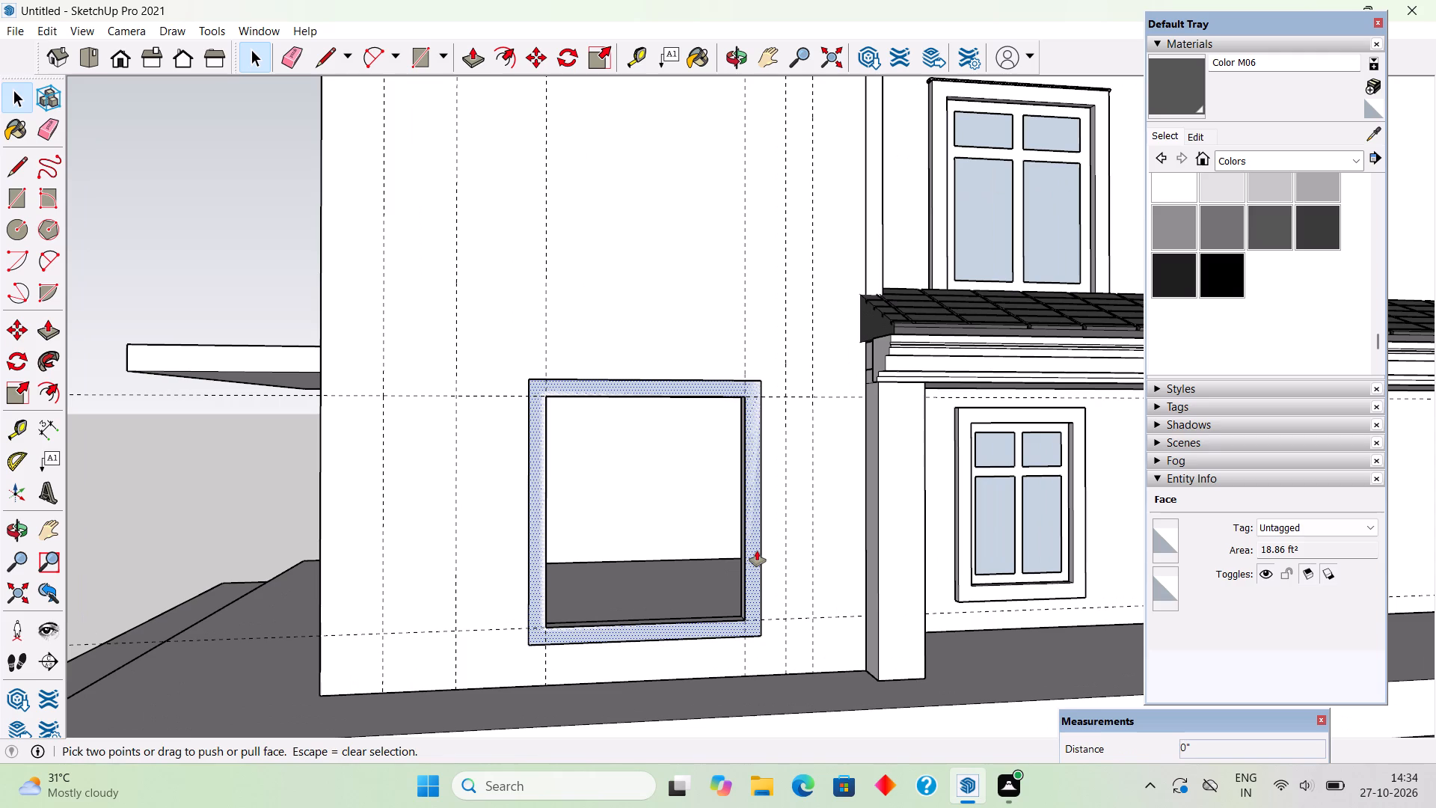
{"action": "left_click", "coordinate": [757, 551]}
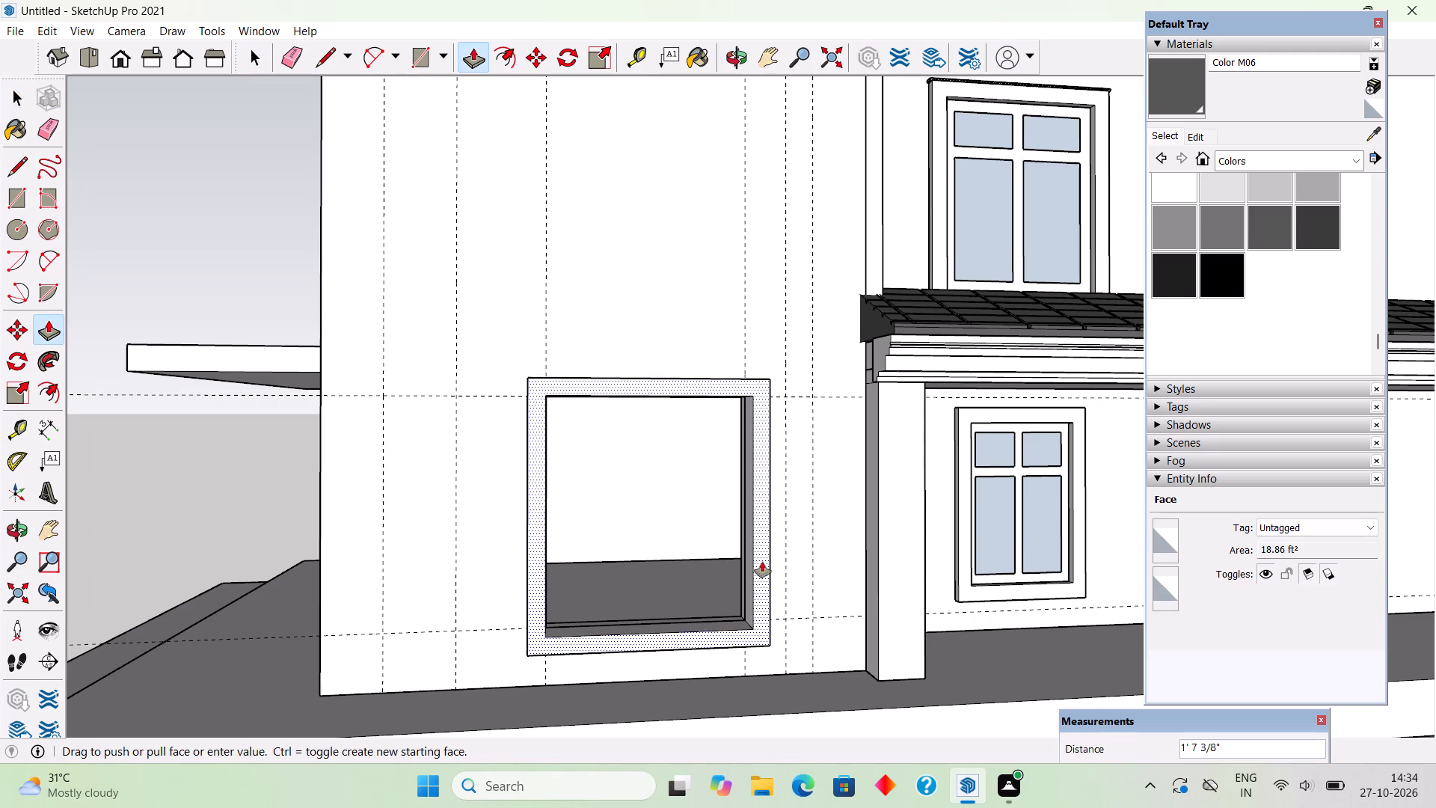
{"action": "type", "text": "5\""}
{"action": "key", "text": "Return"}
{"action": "key", "text": "space"}
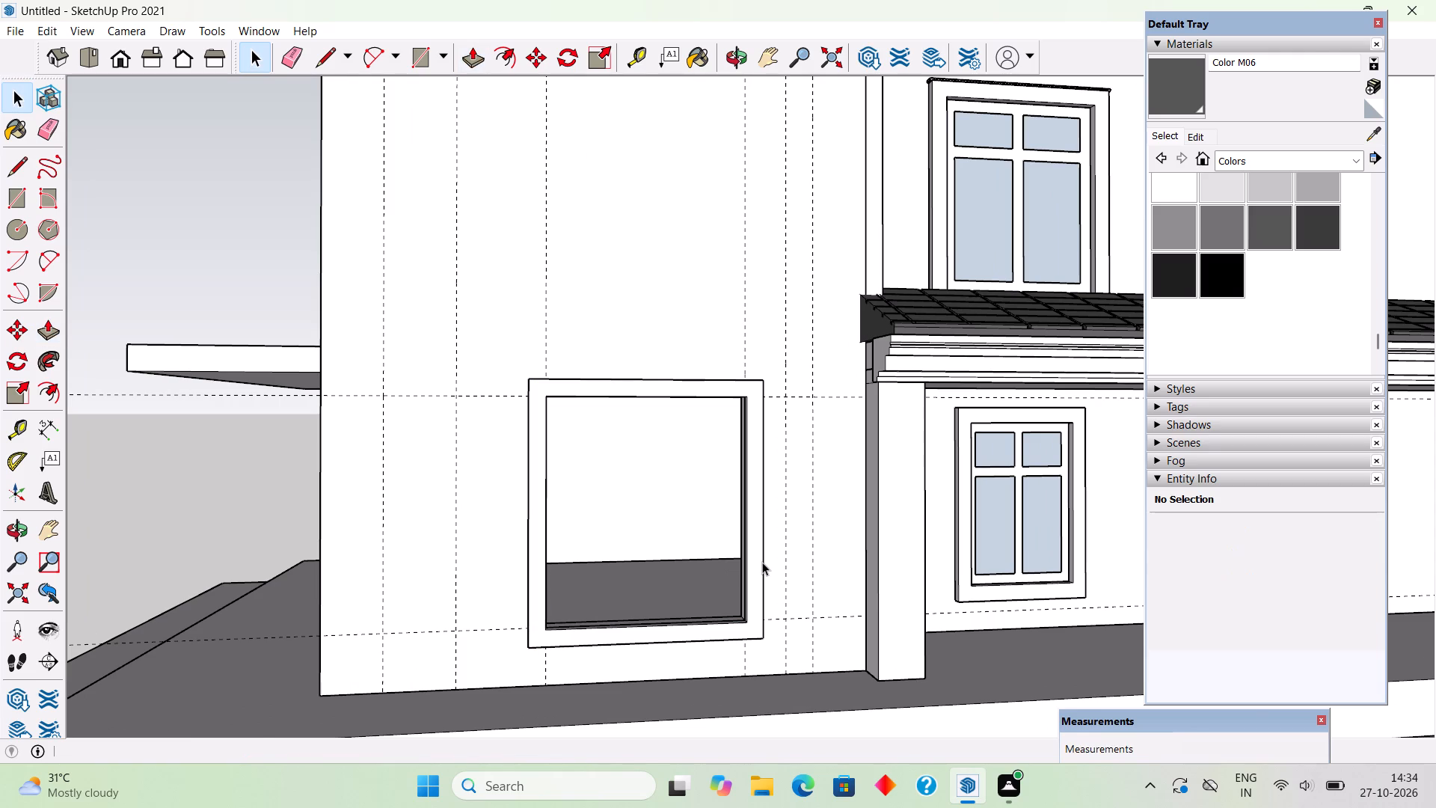
Select all of the extruded outer frame's geometry and make it a group.
{"action": "scroll", "coordinate": [762, 562], "scroll_direction": "up", "scroll_amount": 1}
{"action": "triple_click", "coordinate": [758, 572]}
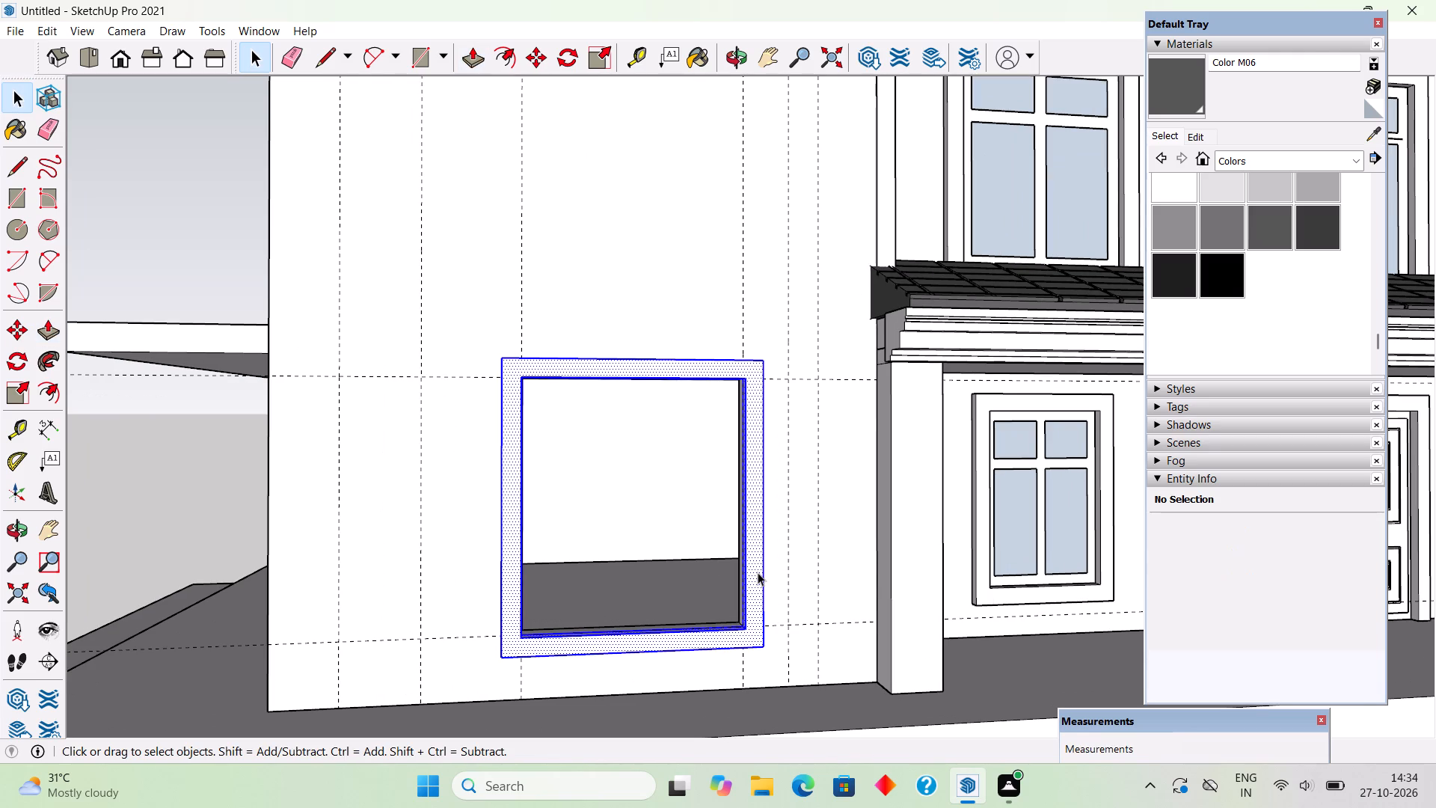
{"action": "right_click", "coordinate": [758, 572]}
{"action": "left_click", "coordinate": [817, 440]}
{"action": "scroll", "coordinate": [817, 440], "scroll_direction": "down", "scroll_amount": 5}
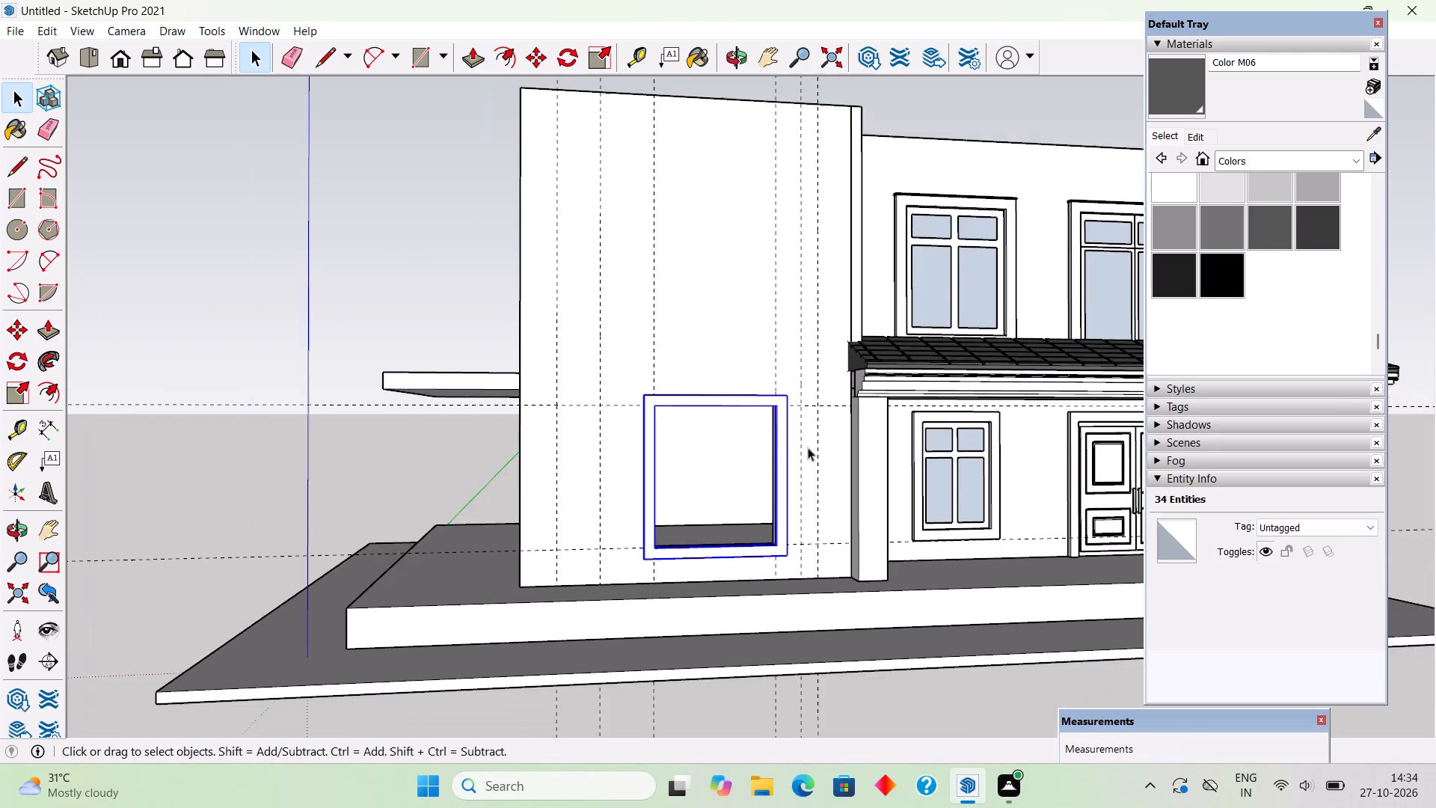
{"action": "scroll", "coordinate": [808, 447], "scroll_direction": "down", "scroll_amount": 5}
{"action": "left_click", "coordinate": [500, 328]}
Draw a 7' by 8' rectangle from corner to corner across the opening inside the outer frame.
{"action": "middle_click_drag", "start_coordinate": [693, 398], "coordinate": [595, 465]}
{"action": "middle_click_drag", "start_coordinate": [708, 442], "coordinate": [715, 145]}
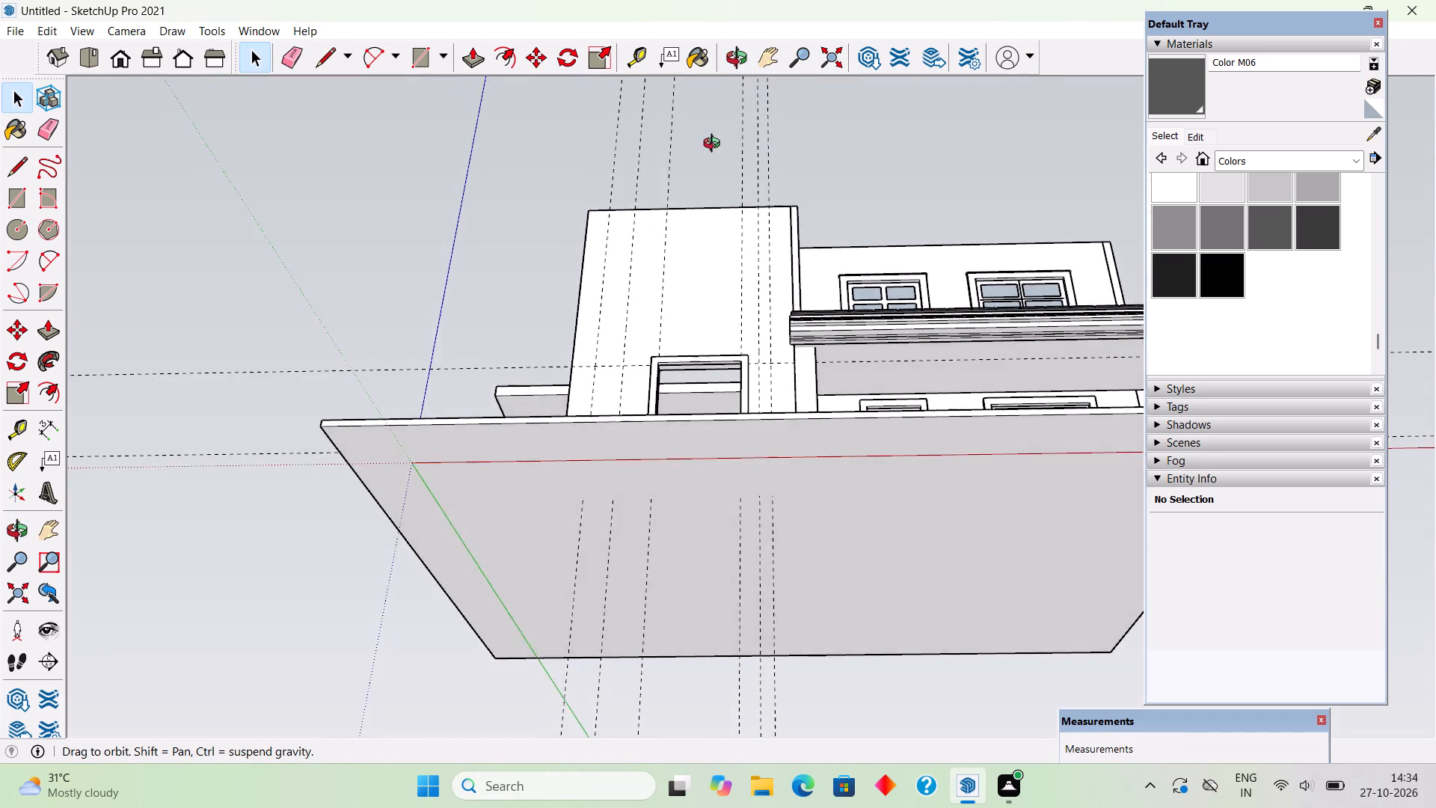
{"action": "middle_click_drag", "start_coordinate": [715, 145], "coordinate": [757, 432]}
{"action": "scroll", "coordinate": [757, 432], "scroll_direction": "up", "scroll_amount": 3}
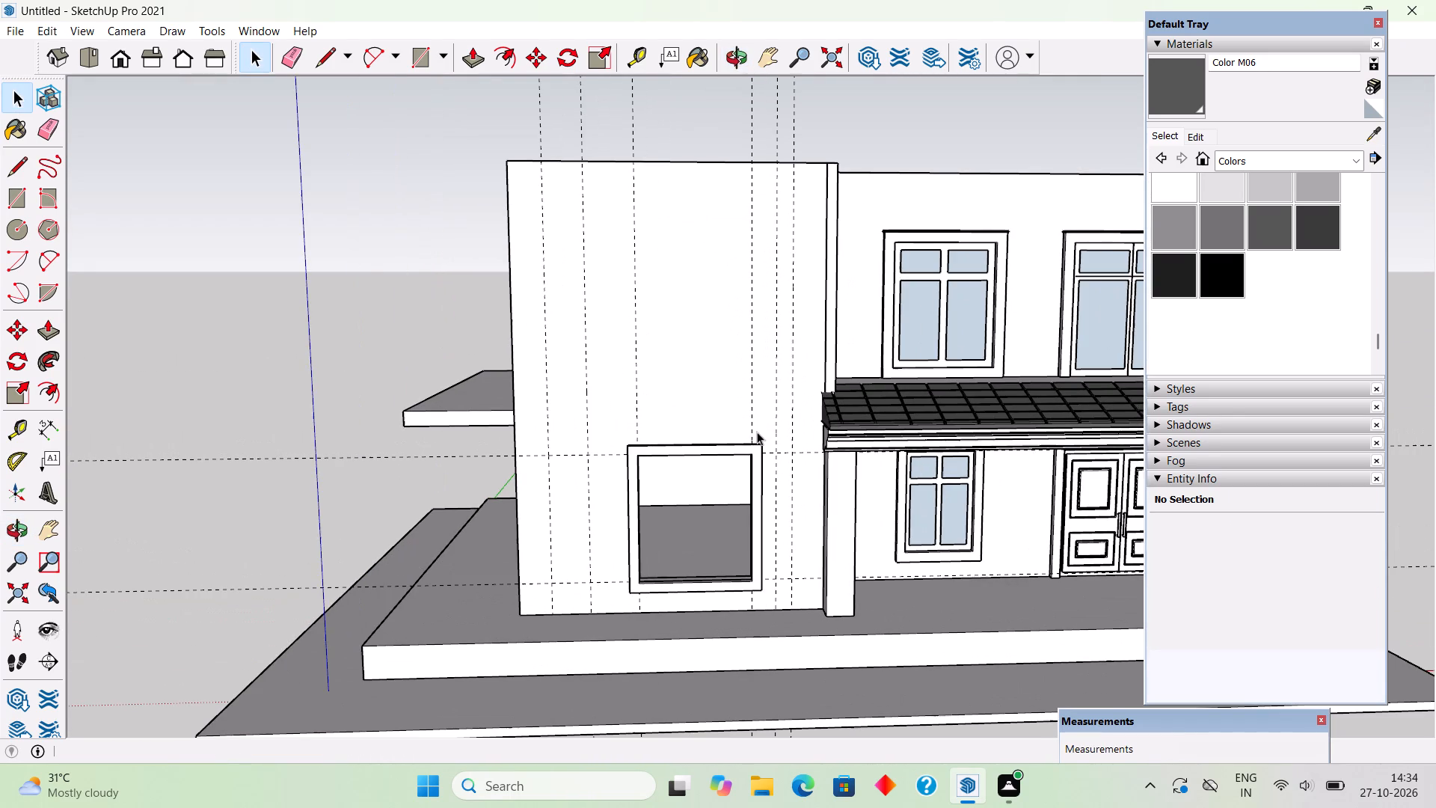
{"action": "scroll", "coordinate": [781, 433], "scroll_direction": "up", "scroll_amount": 2}
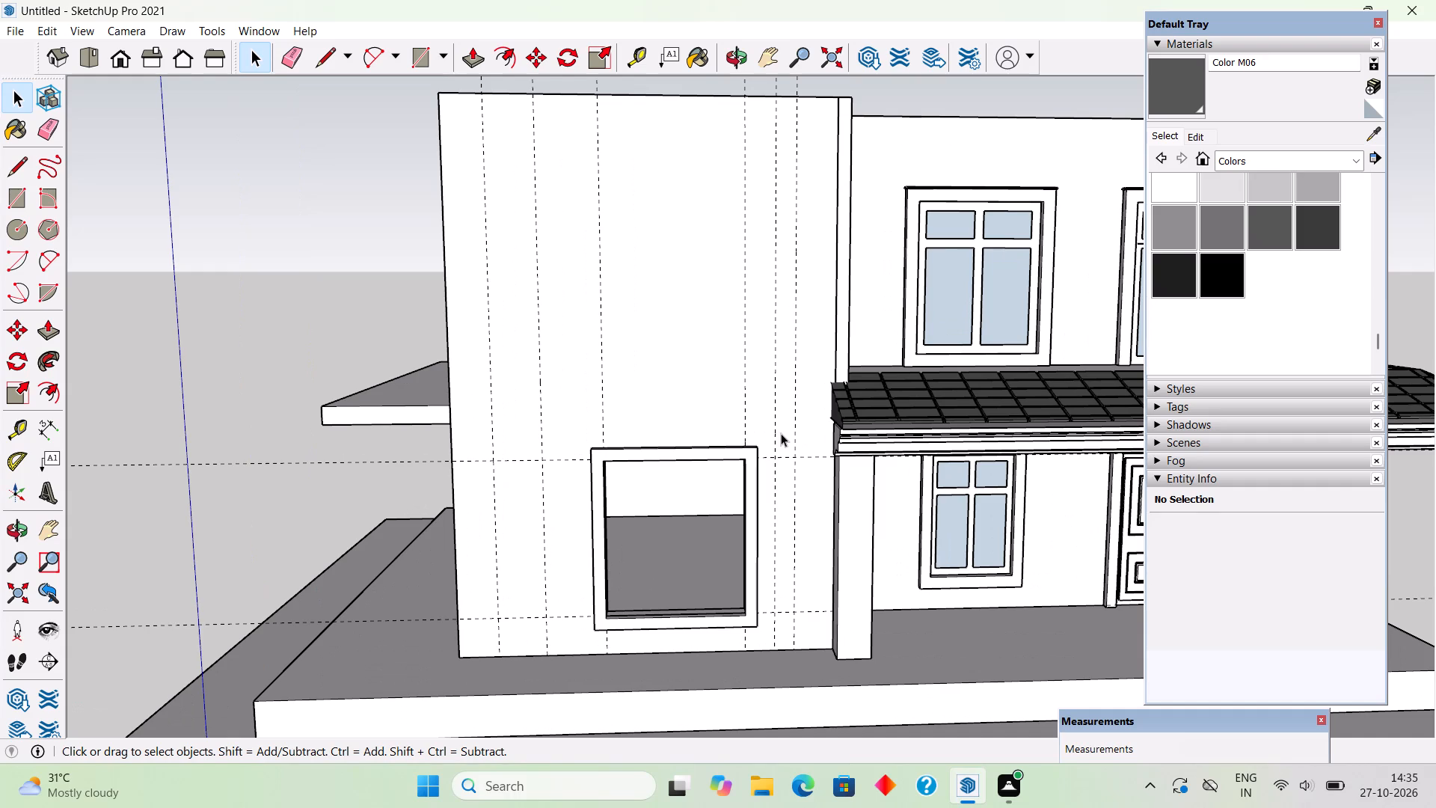
{"action": "key", "text": "r"}
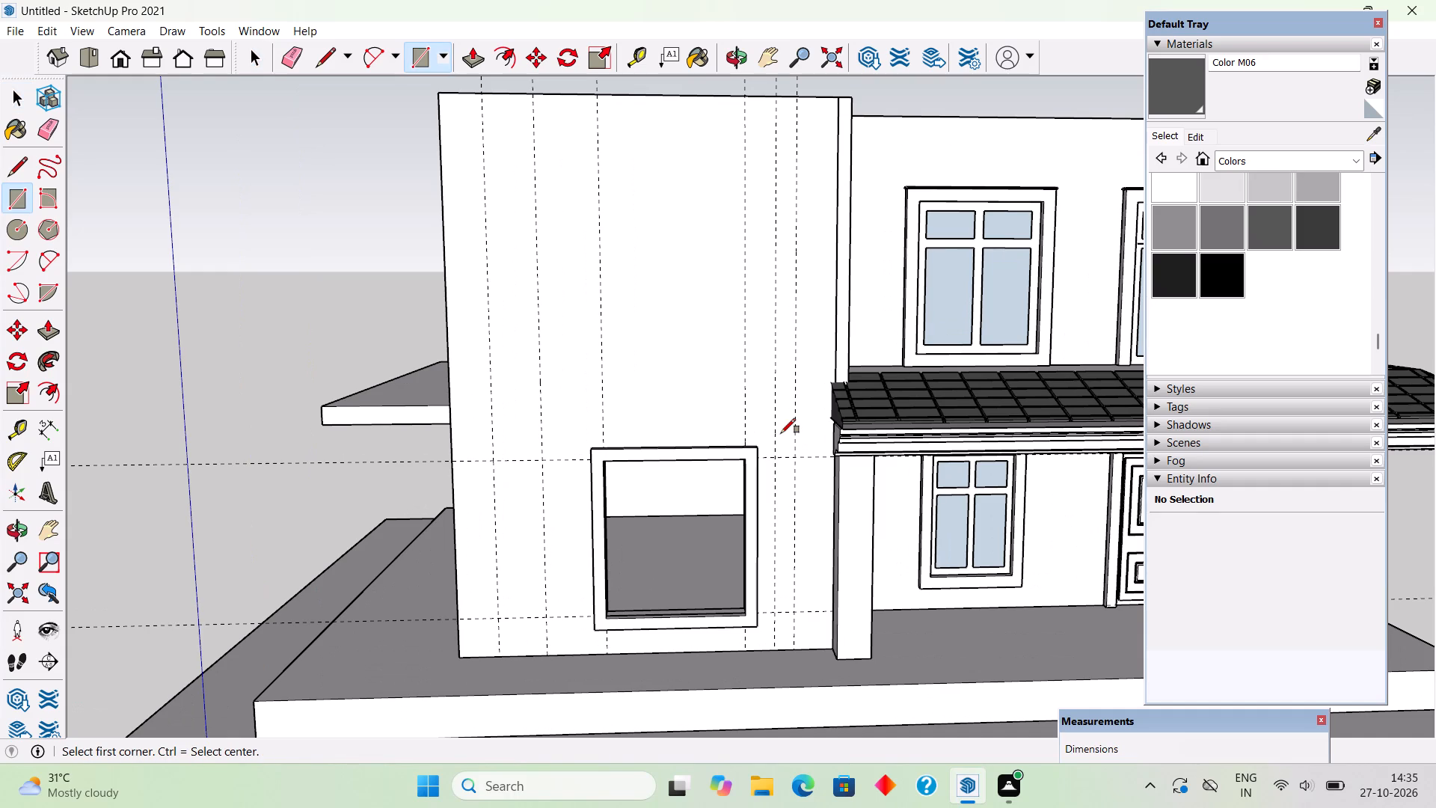
{"action": "scroll", "coordinate": [699, 522], "scroll_direction": "up", "scroll_amount": 4}
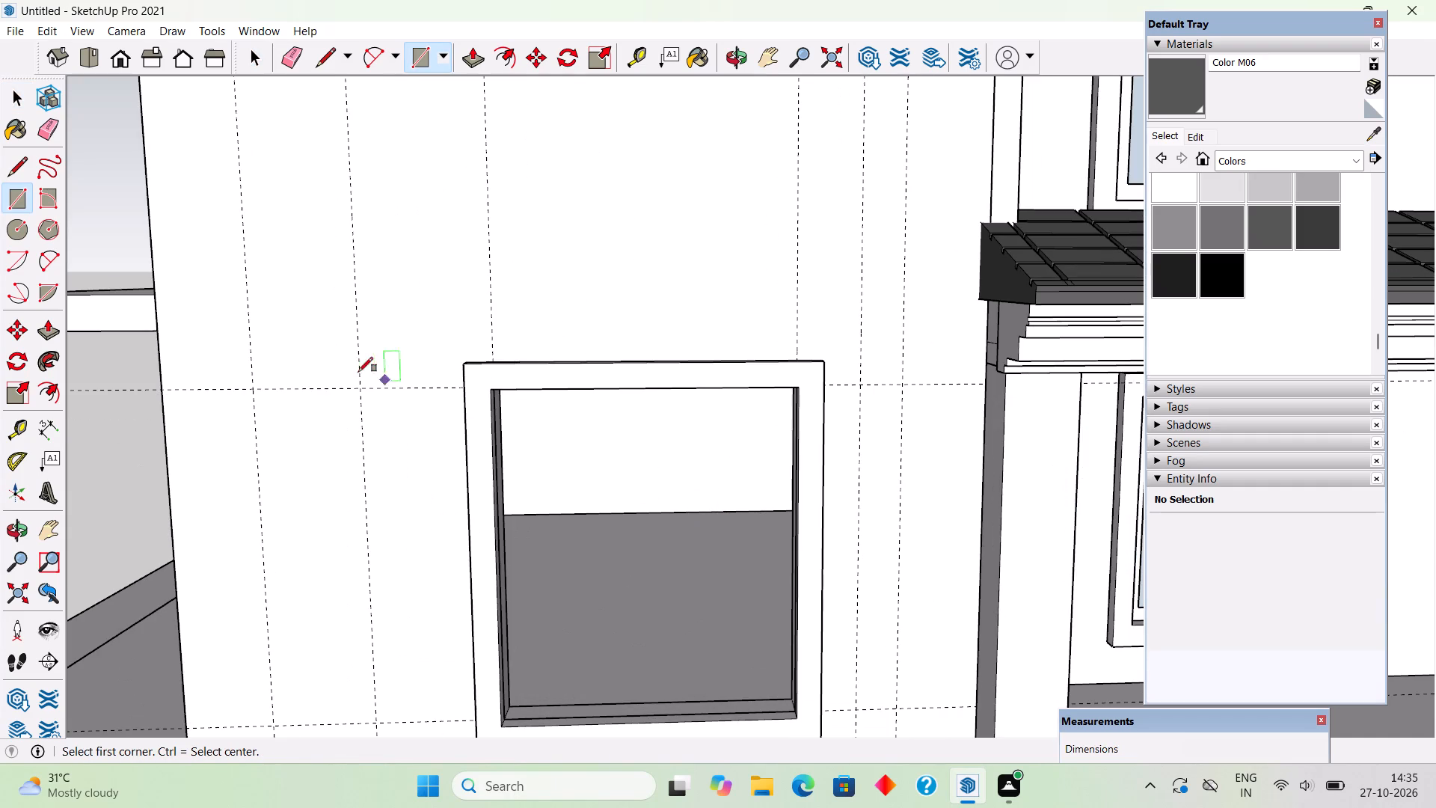
{"action": "left_click", "coordinate": [488, 392]}
{"action": "scroll", "coordinate": [594, 585], "scroll_direction": "down", "scroll_amount": 1}
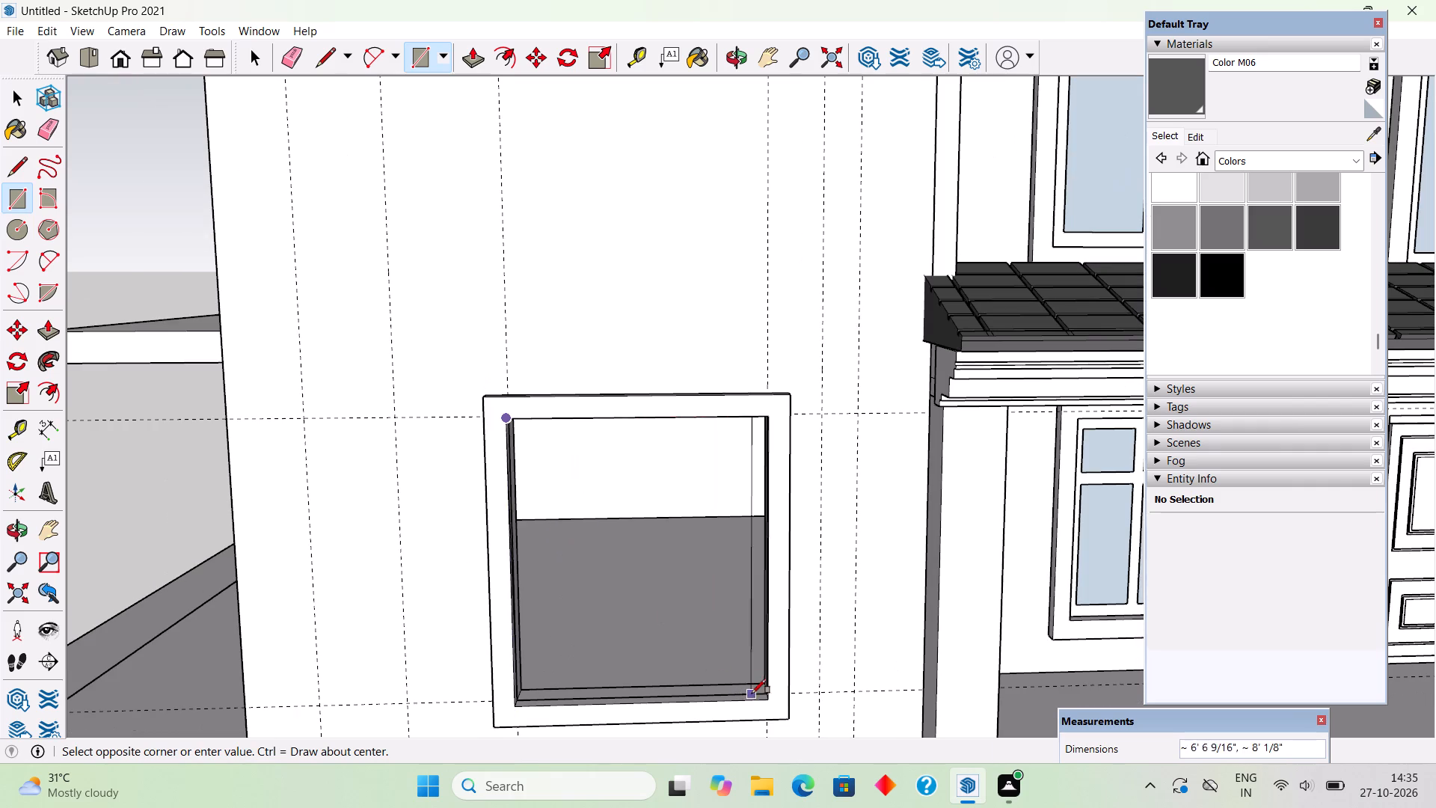
{"action": "left_click", "coordinate": [767, 702]}
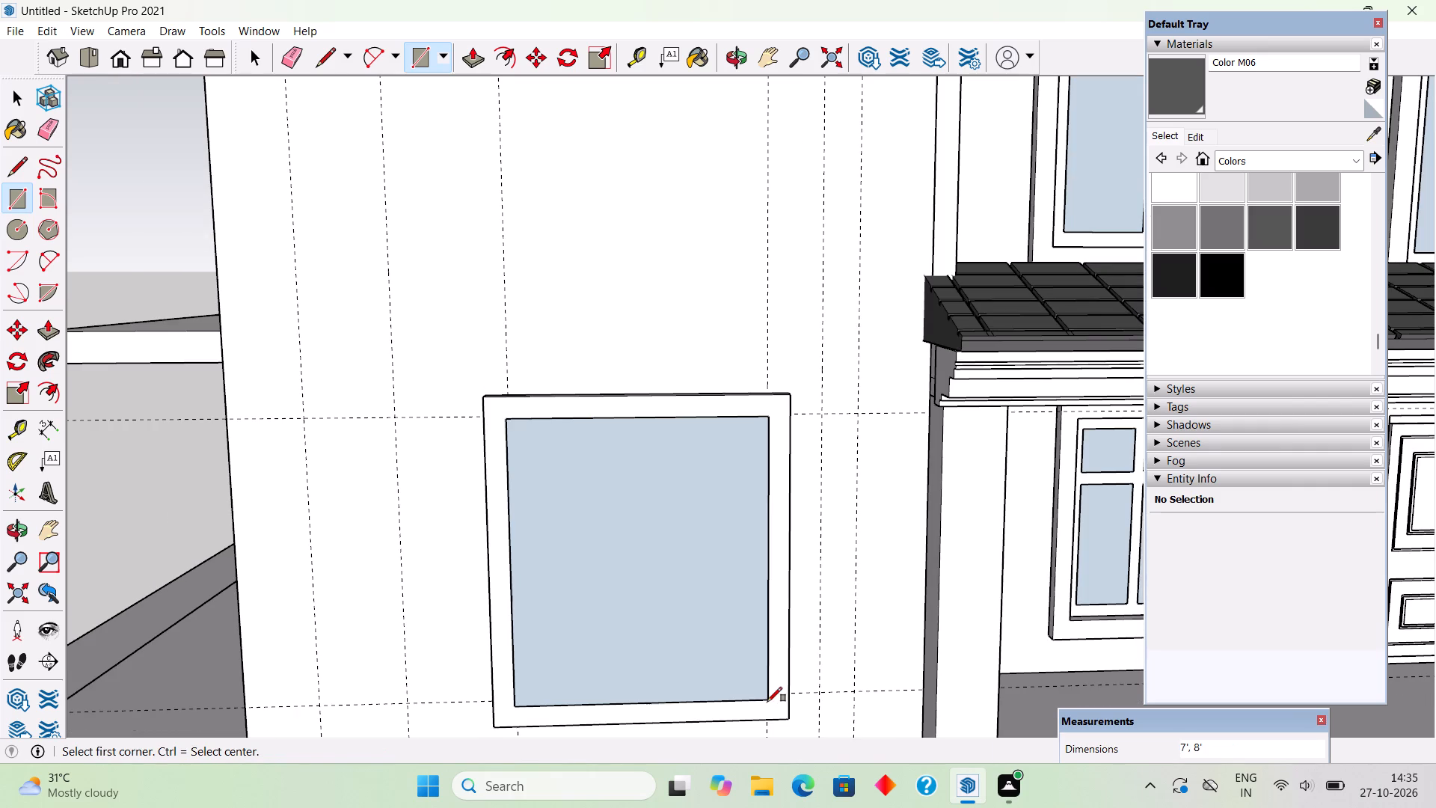
Offset the new rectangle's edges inward by 6" to outline the inner window frame.
{"action": "key", "text": "f"}
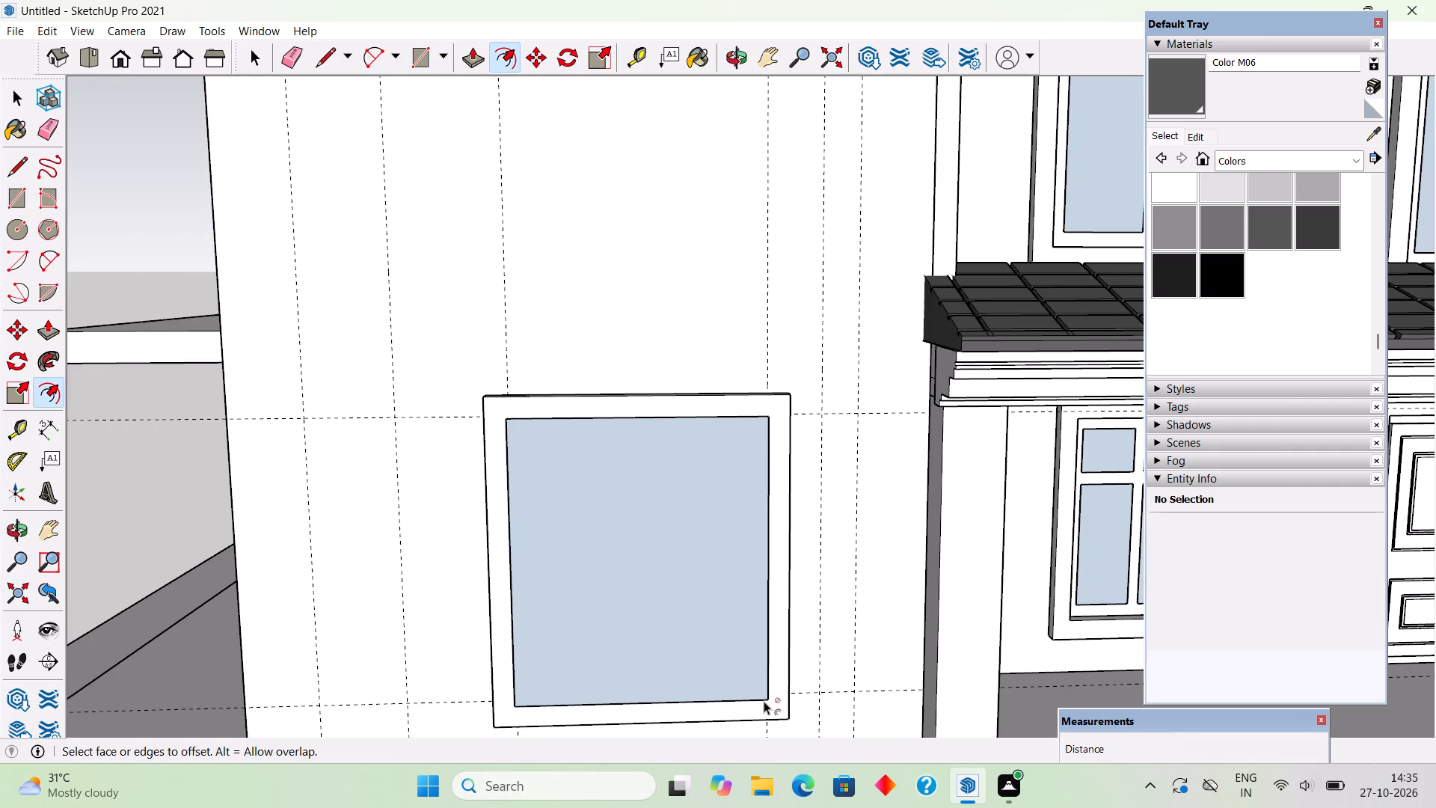
{"action": "scroll", "coordinate": [761, 701], "scroll_direction": "down", "scroll_amount": 2}
{"action": "scroll", "coordinate": [761, 702], "scroll_direction": "up", "scroll_amount": 2}
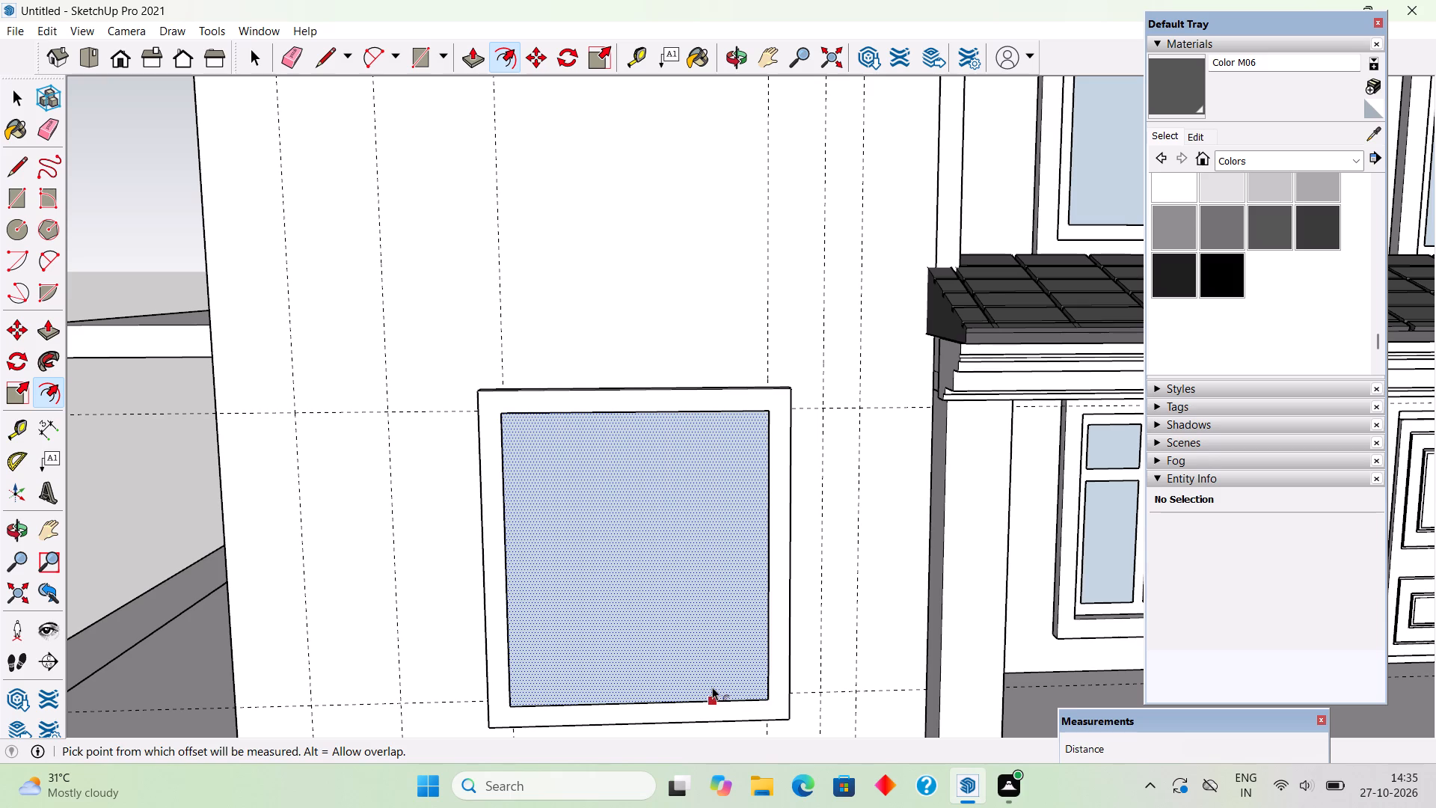
{"action": "left_click", "coordinate": [712, 687]}
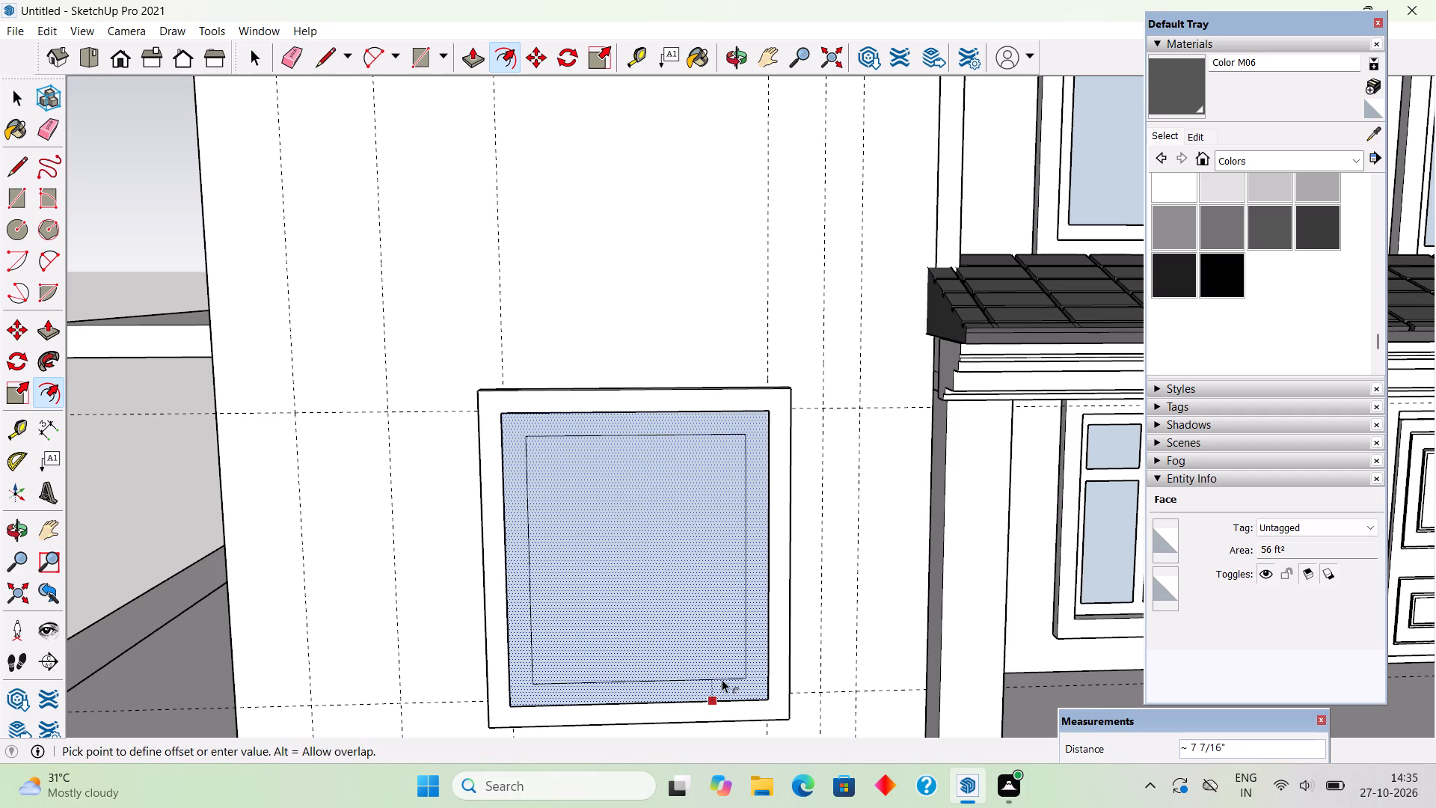
{"action": "type", "text": "6\""}
{"action": "key", "text": "Return"}
Place a vertical guide through the middle of the inner rectangle and another 3" from it on the porch side.
{"action": "key", "text": "t"}
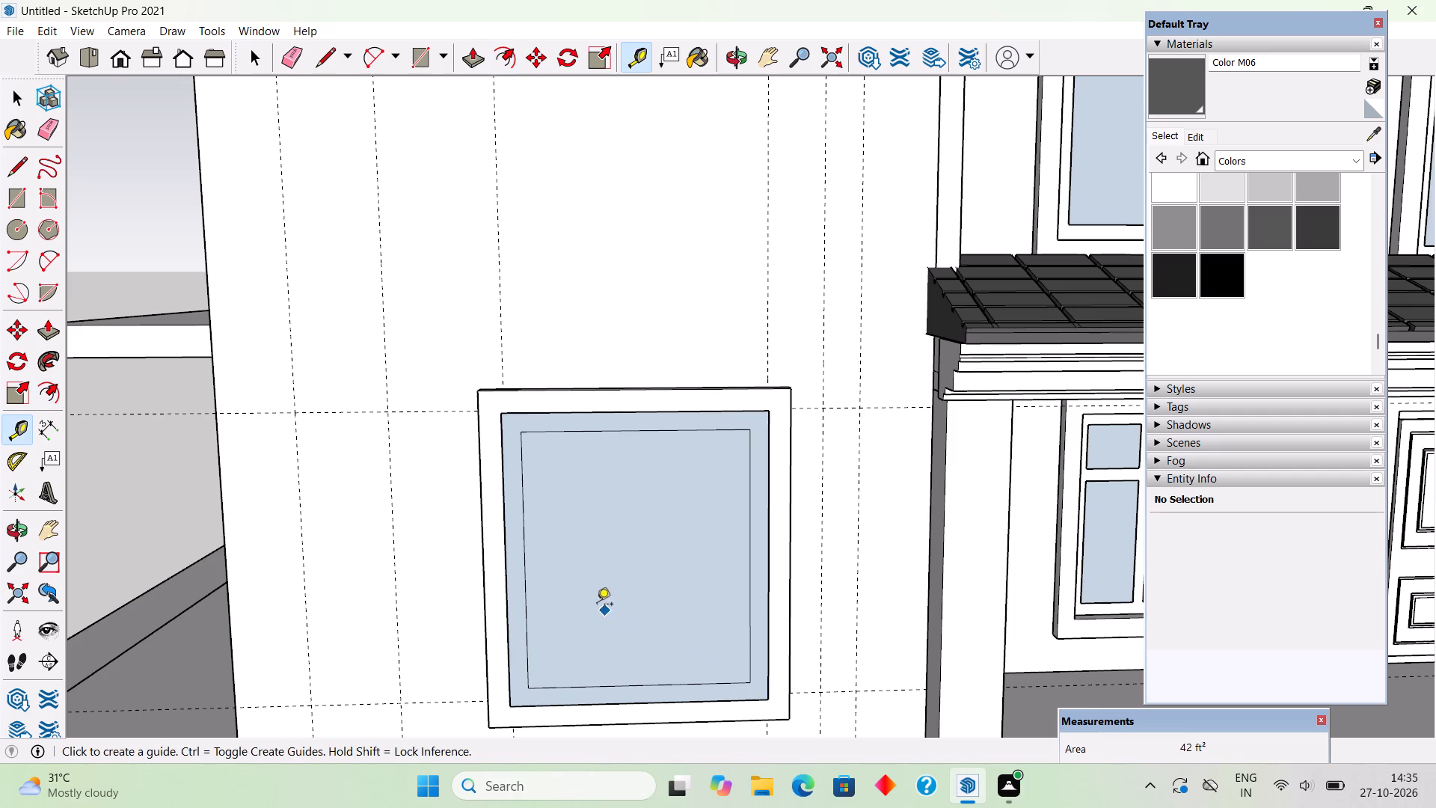
{"action": "left_click", "coordinate": [530, 625]}
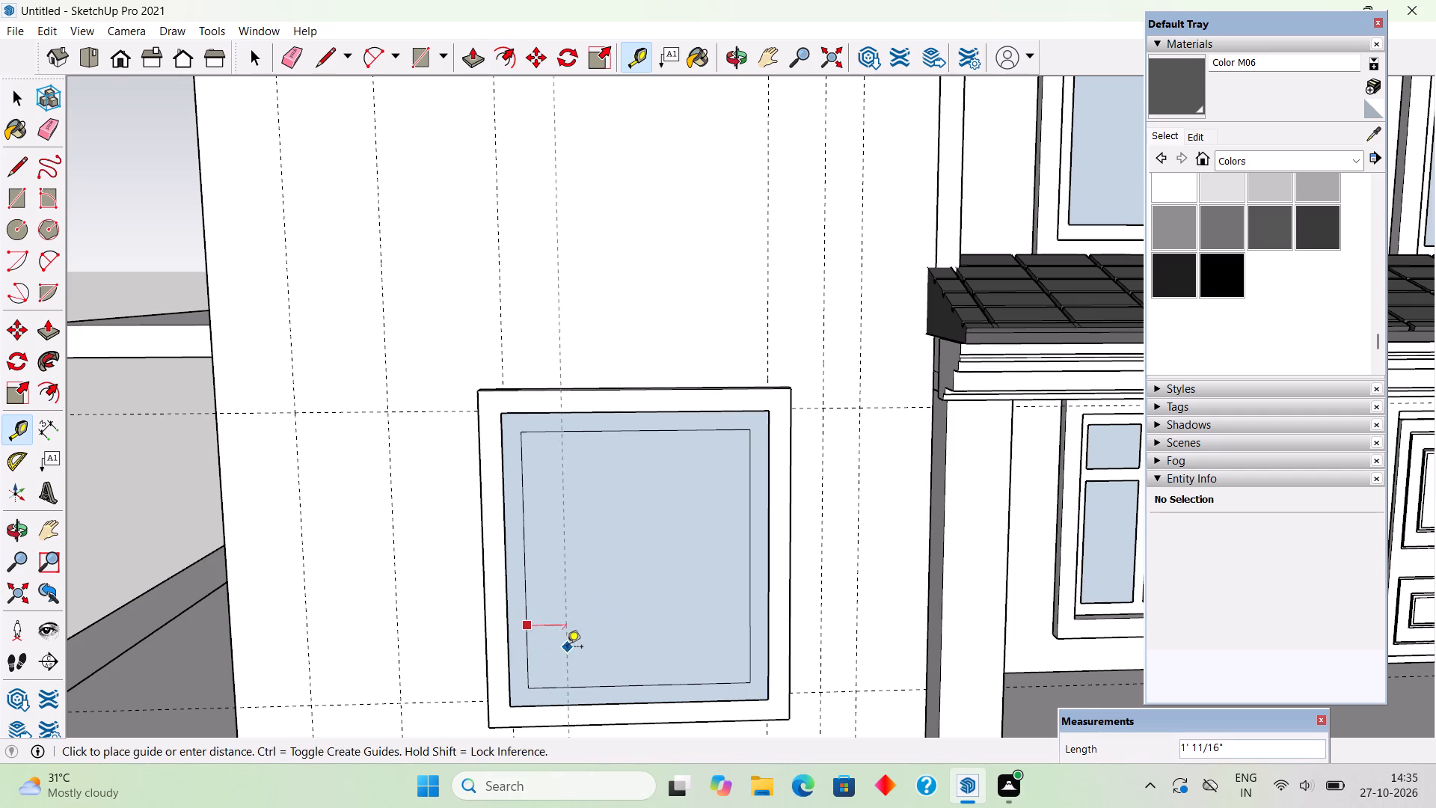
{"action": "left_click", "coordinate": [649, 681]}
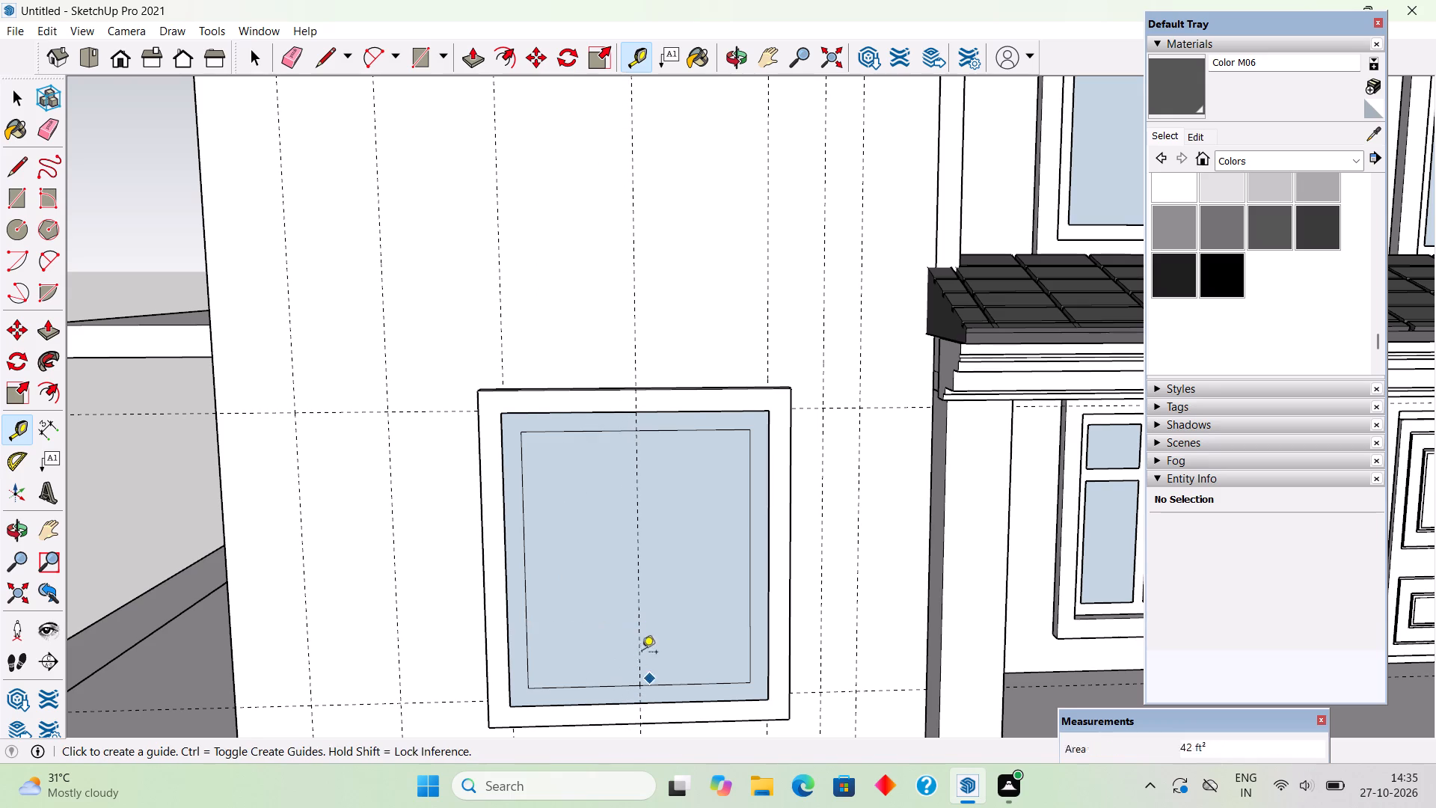
{"action": "left_click", "coordinate": [636, 621]}
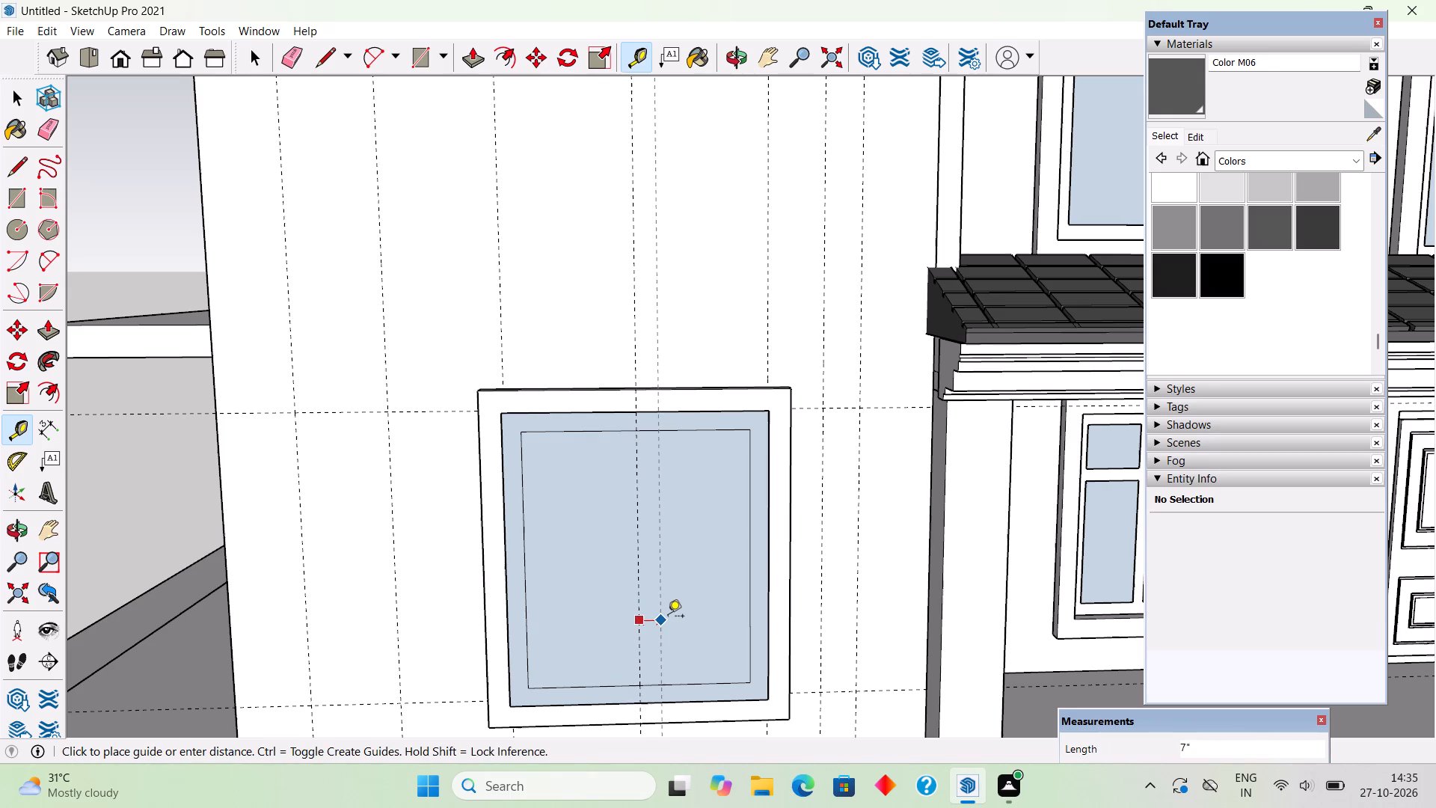
{"action": "type", "text": "3\""}
{"action": "key", "text": "Return"}
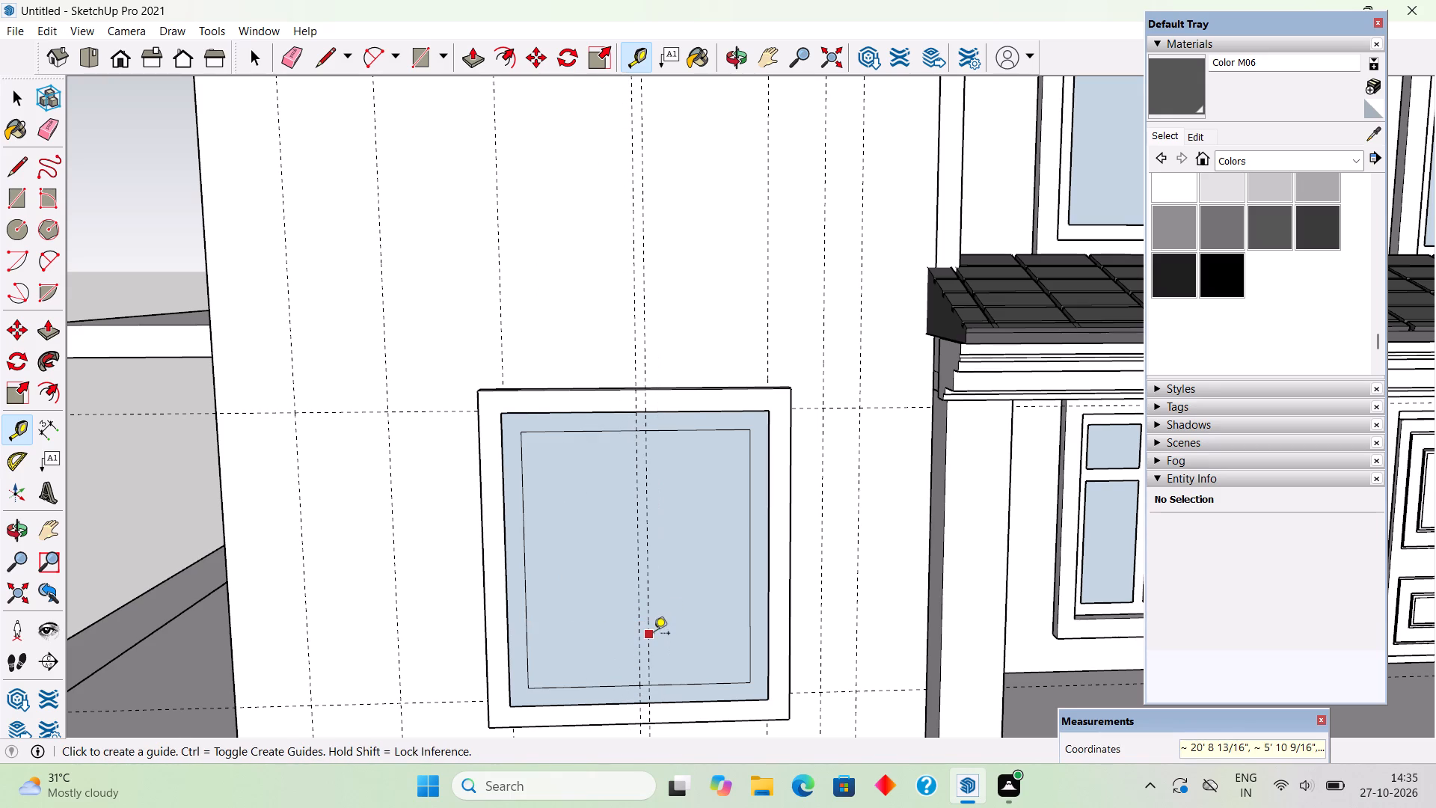
Place a vertical guide 6' from the porch-side mullion guide, in the direction away from the porch.
{"action": "left_click", "coordinate": [654, 634]}
{"action": "type", "text": "6'"}
{"action": "key", "text": "Return"}
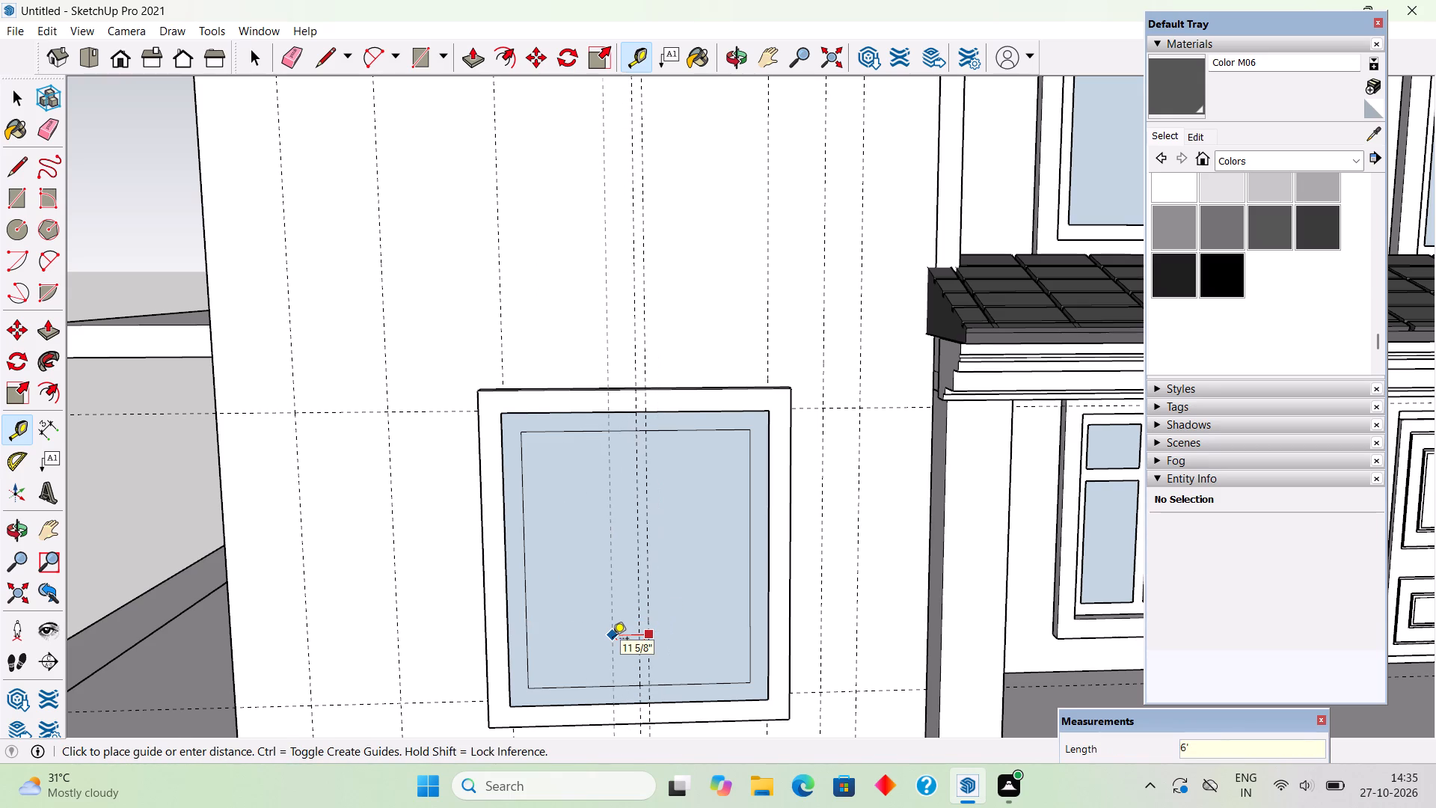
Place a vertical guide 3" from the centre guide on the side away from the porch.
{"action": "left_click", "coordinate": [642, 558]}
{"action": "type", "text": "3\""}
{"action": "key", "text": "Return"}
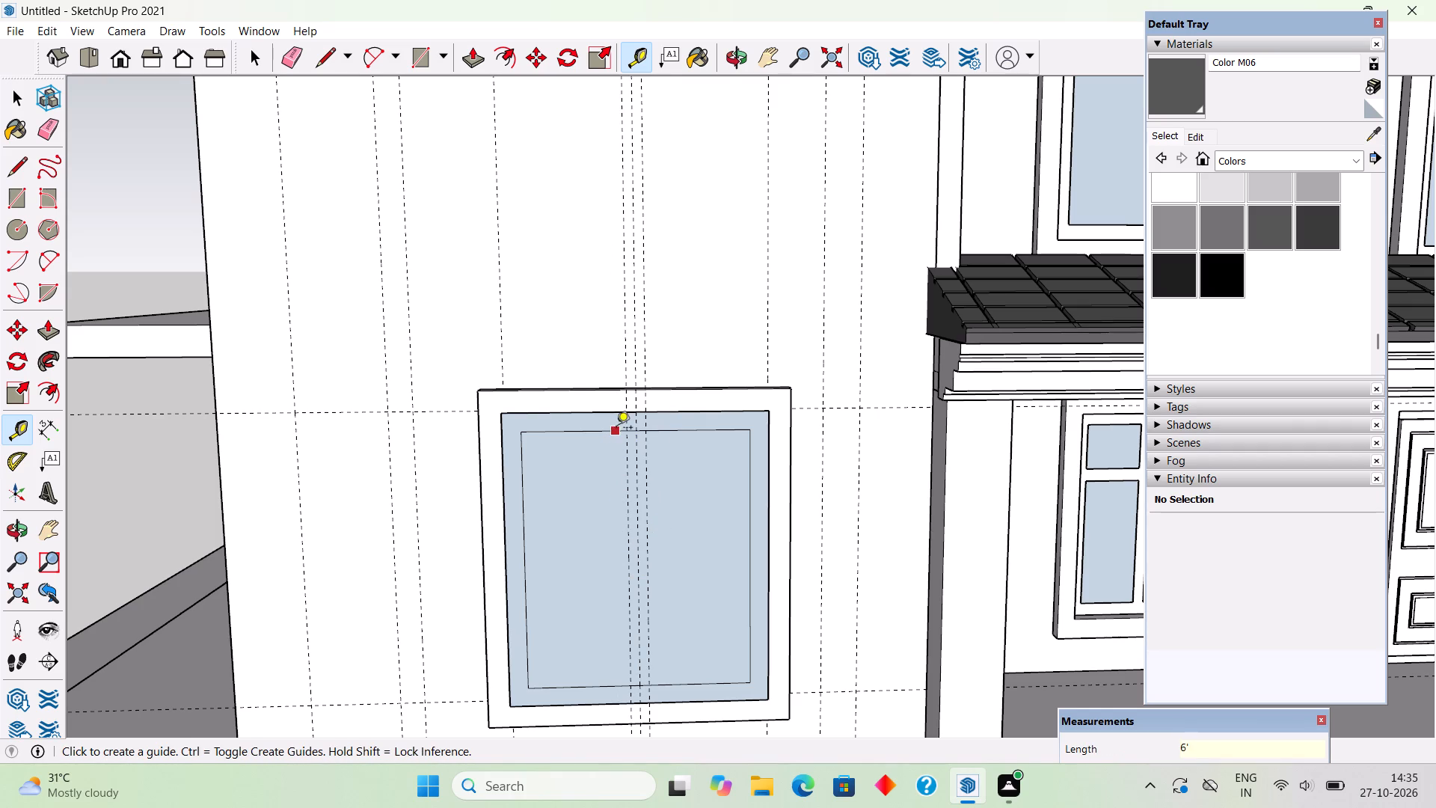
Place a horizontal guide 1.5' below the inner rectangle's top edge and another 6" below that guide.
{"action": "left_click", "coordinate": [613, 430]}
{"action": "type", "text": "1.5'"}
{"action": "key", "text": "Return"}
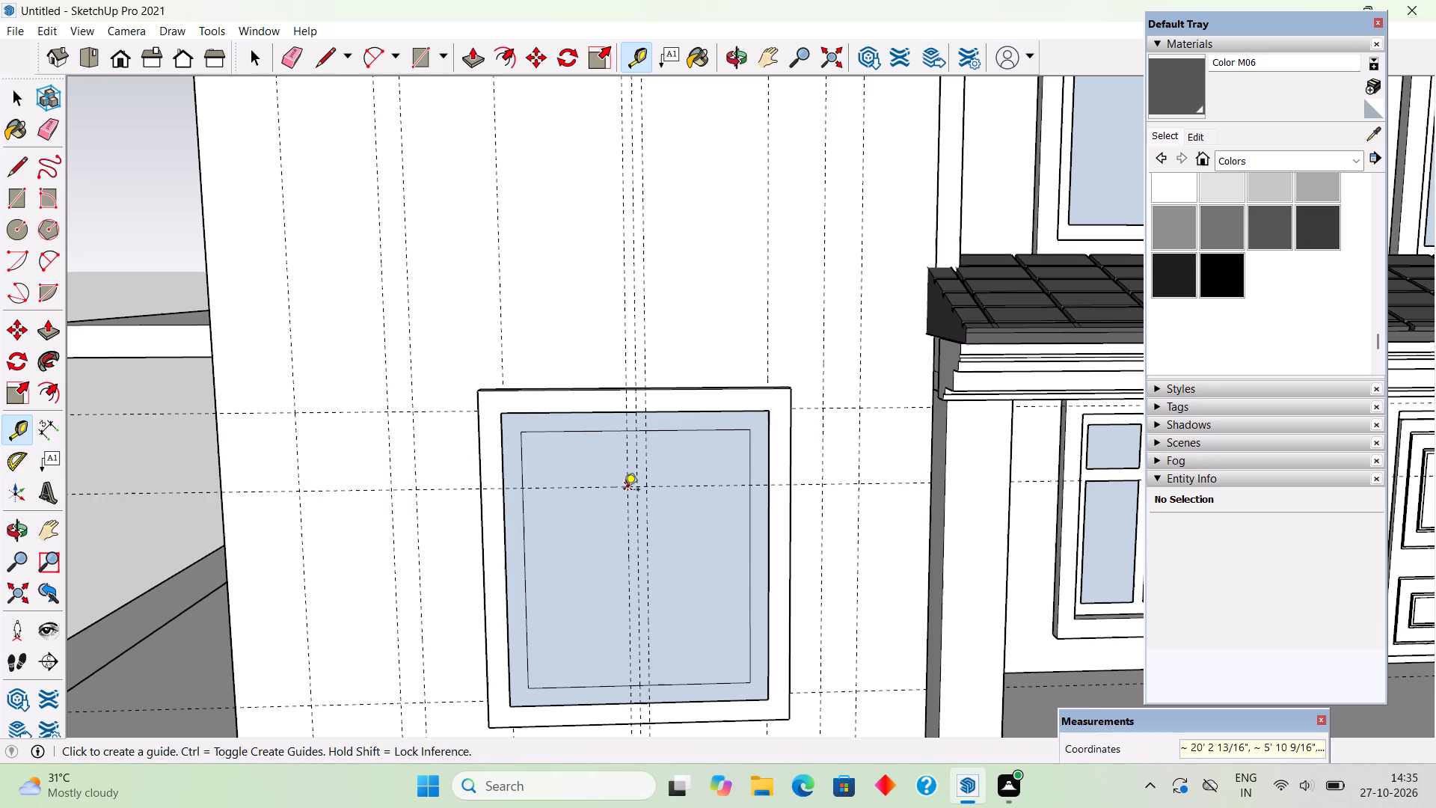
{"action": "left_click", "coordinate": [616, 492]}
{"action": "key", "text": "6"}
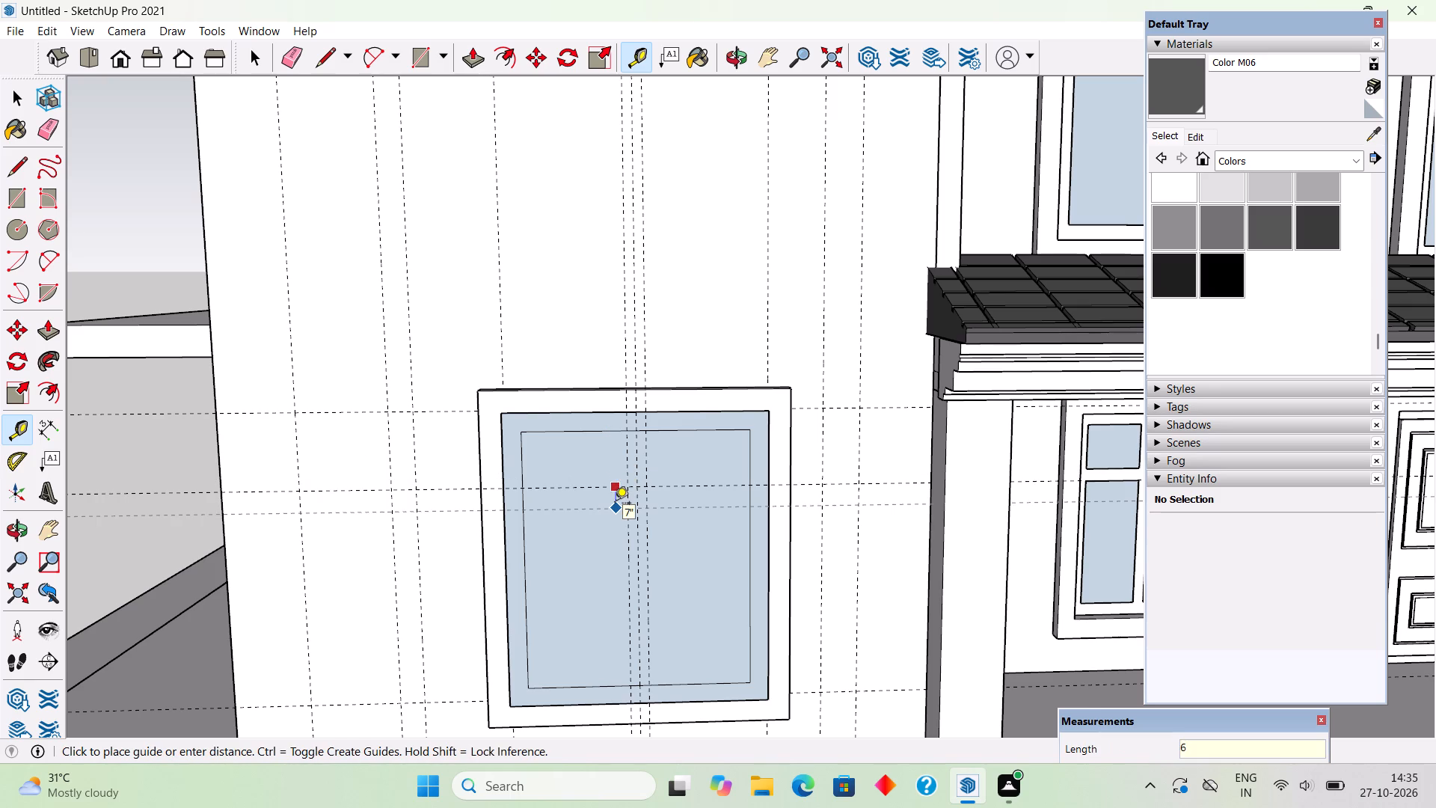
{"action": "key", "text": "shift+quotedbl"}
{"action": "key", "text": "Return"}
{"action": "key", "text": "space"}
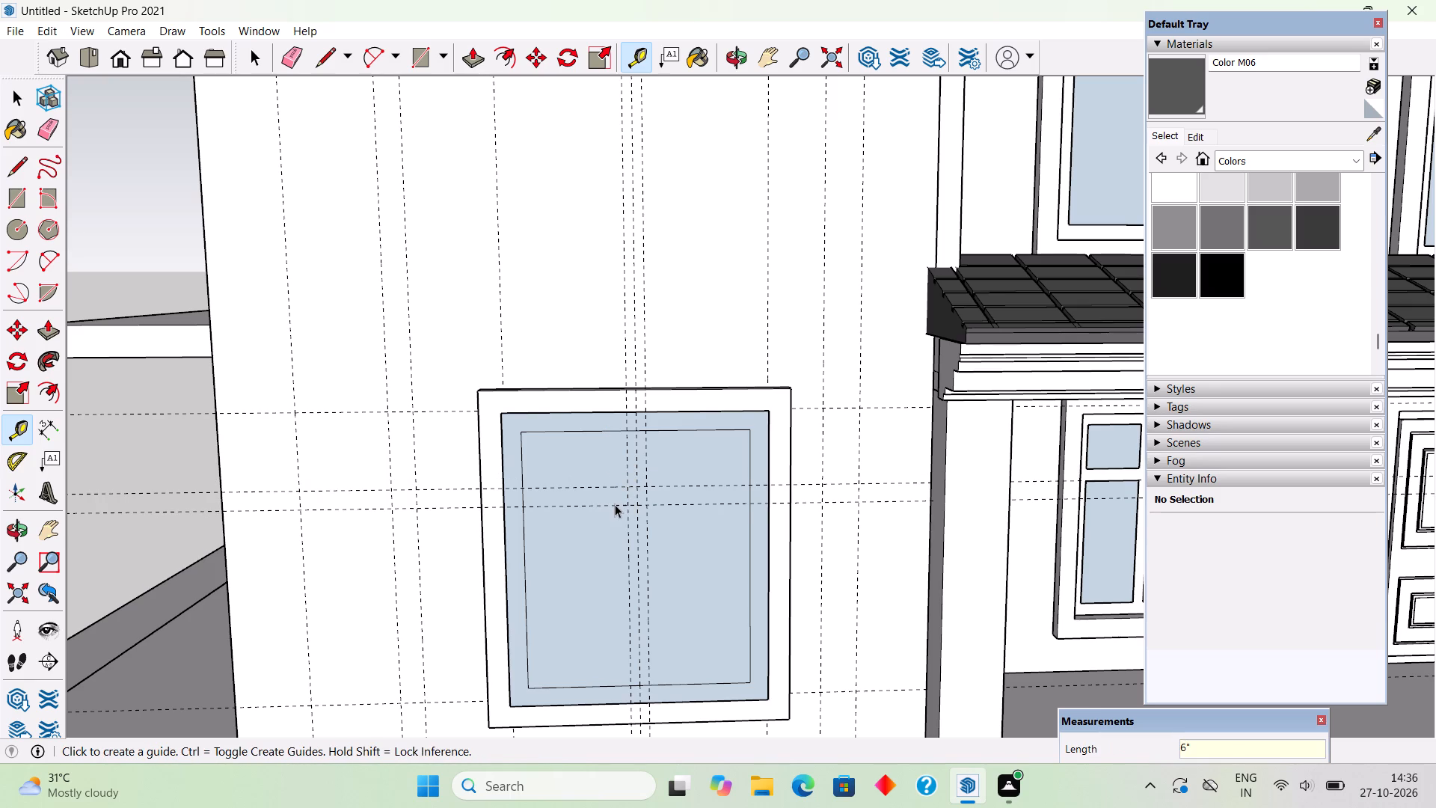
Draw the two vertical mullion lines along the outer 3" guides, from edge to edge of the inner rectangle.
{"action": "key", "text": "l"}
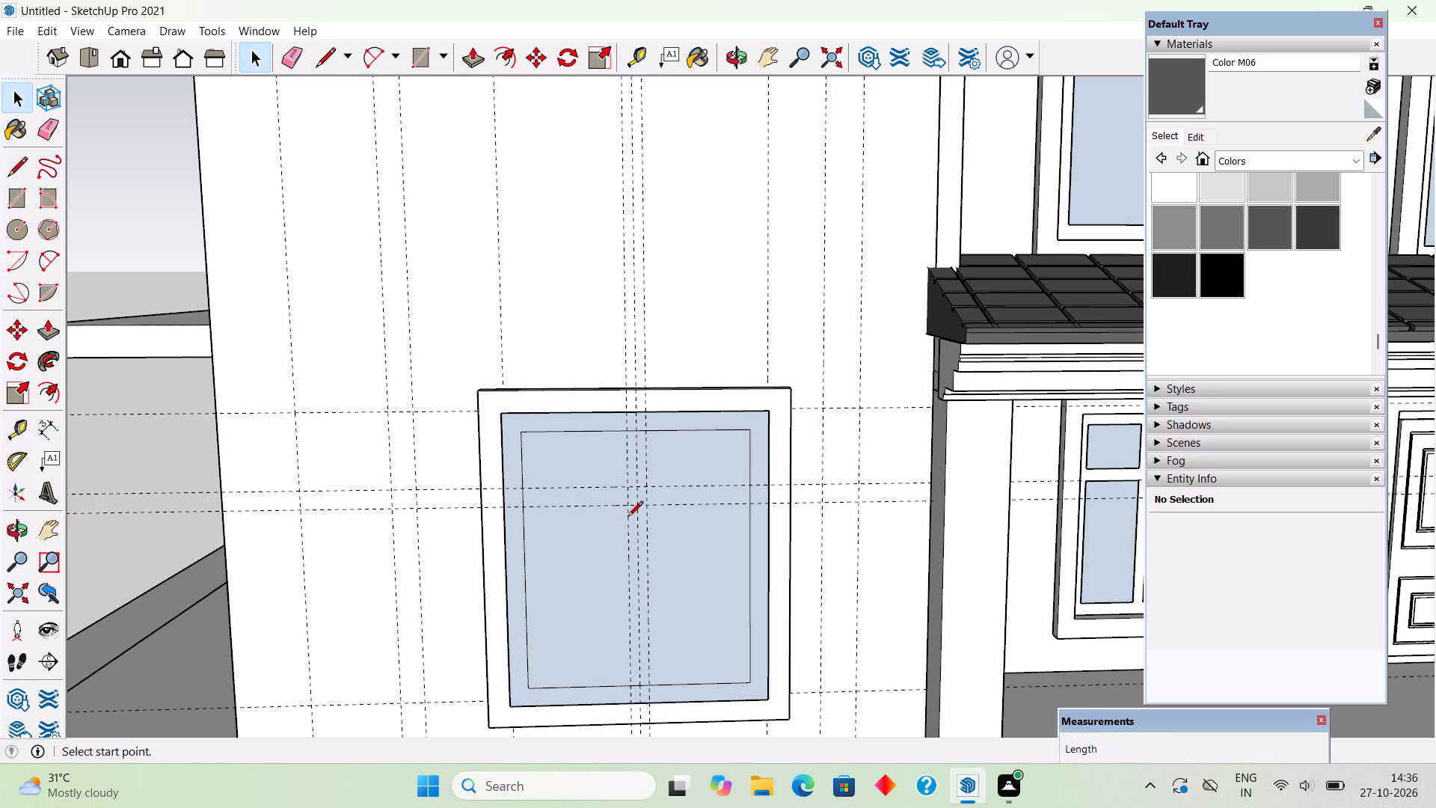
{"action": "left_click", "coordinate": [630, 687]}
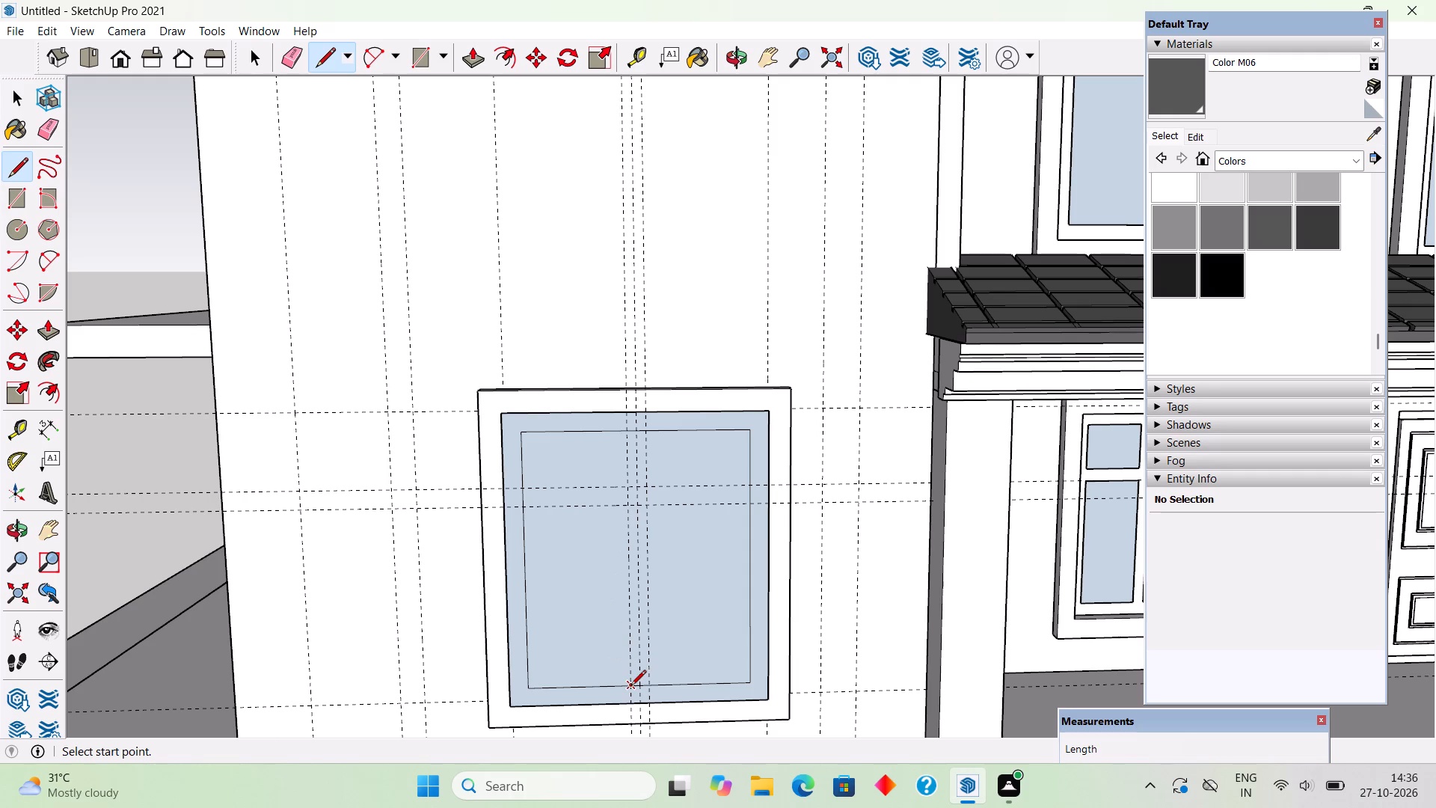
{"action": "left_click", "coordinate": [628, 434]}
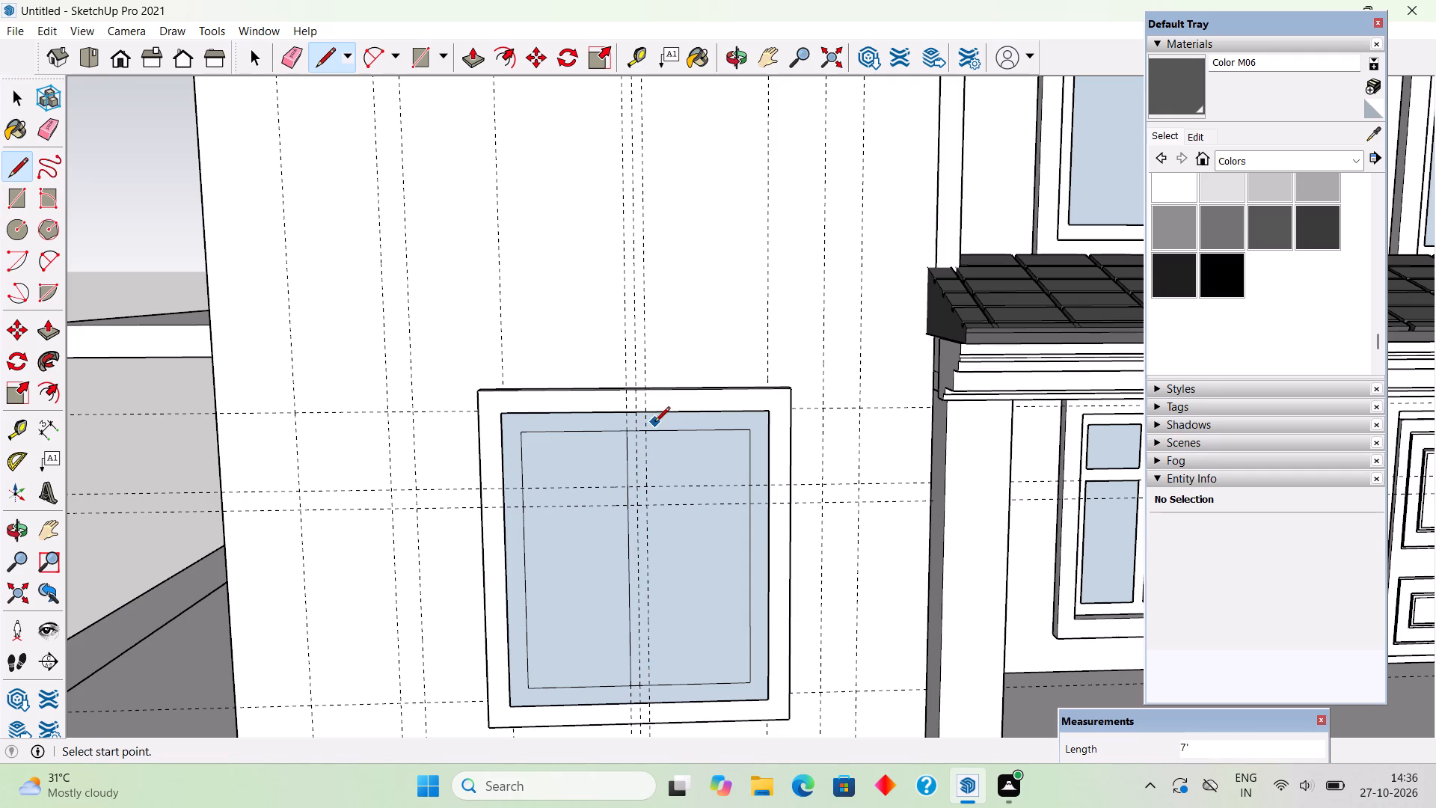
{"action": "left_click", "coordinate": [647, 432]}
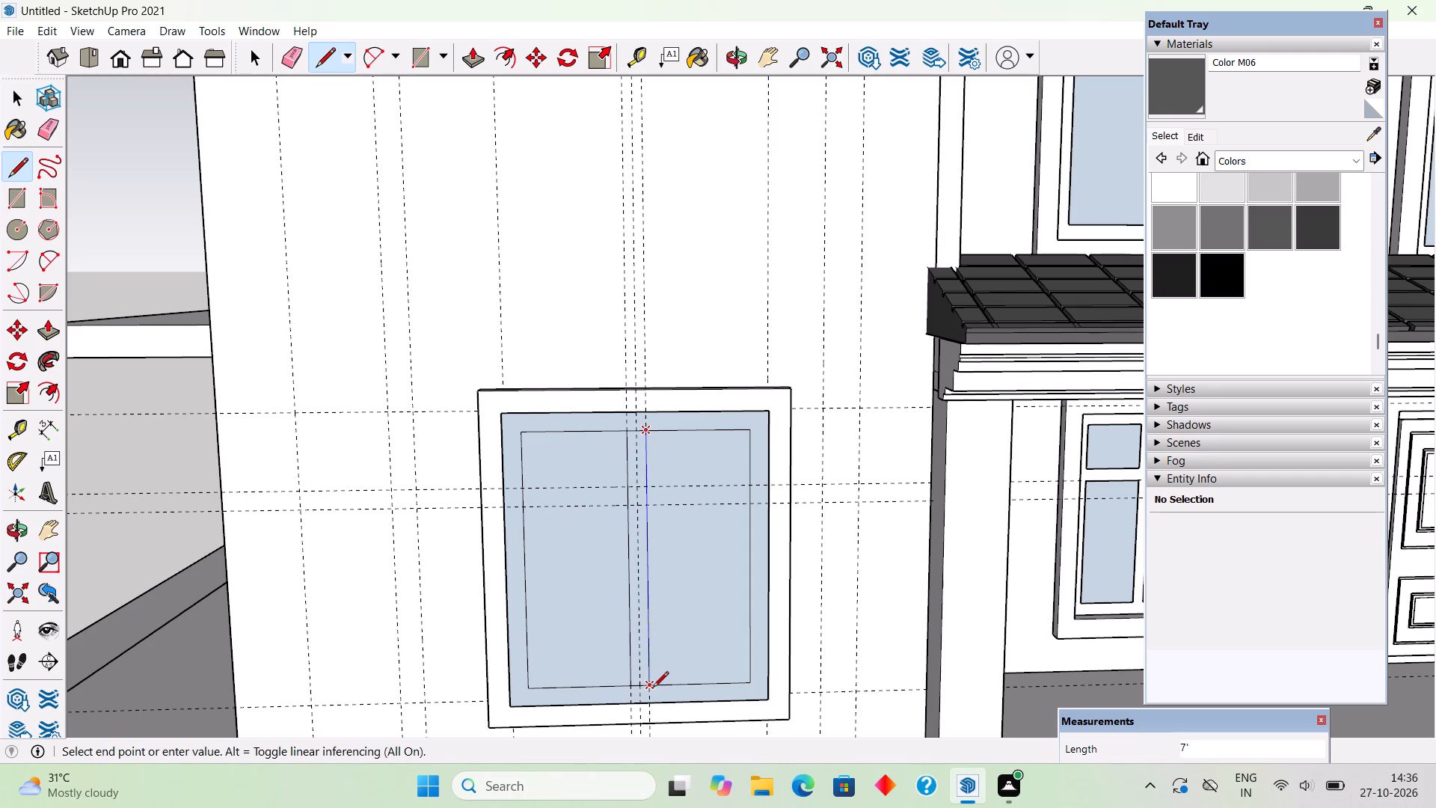
{"action": "left_click", "coordinate": [653, 688]}
Draw the two horizontal transom lines along the horizontal guides, from edge to edge of the inner rectangle.
{"action": "left_click", "coordinate": [527, 509]}
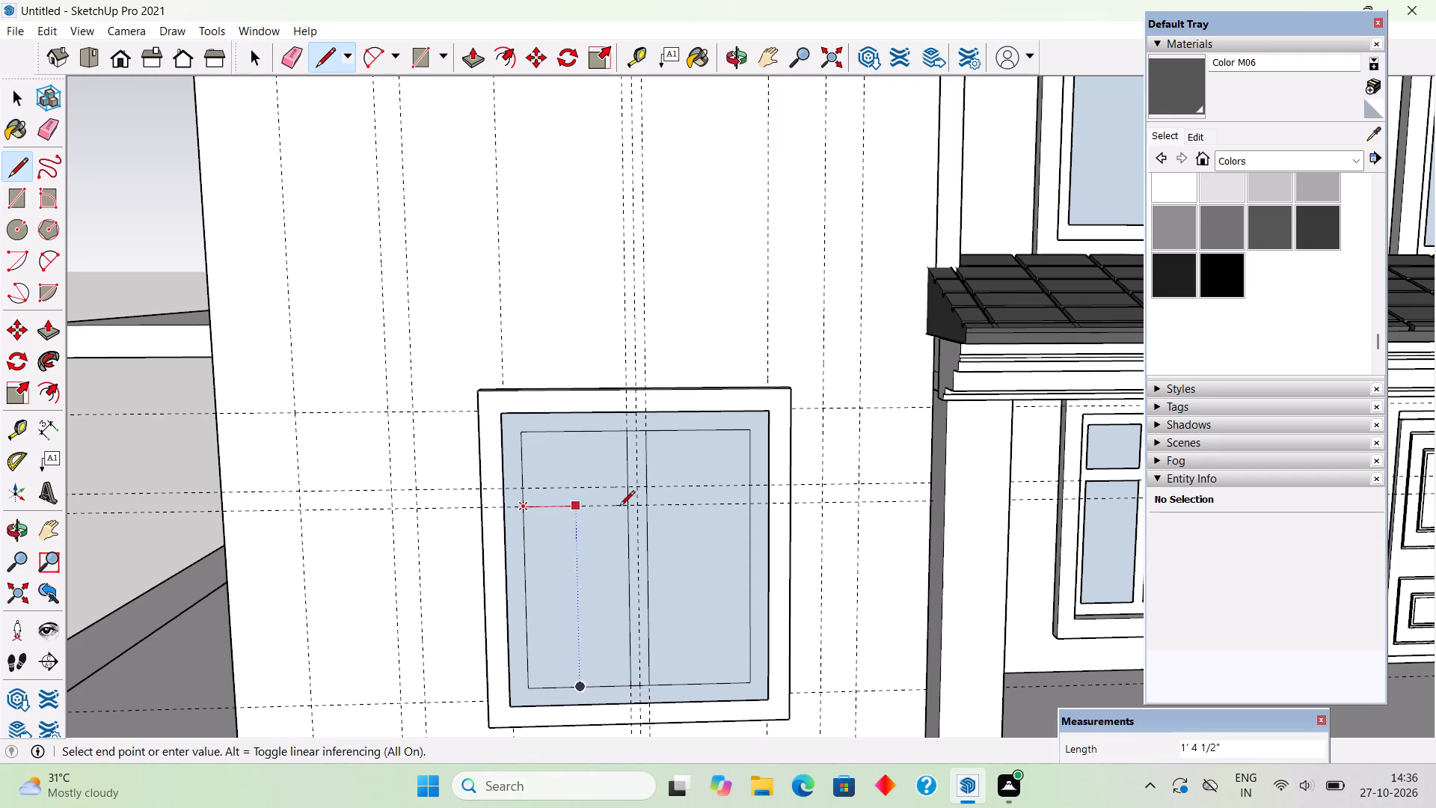
{"action": "left_click", "coordinate": [749, 506]}
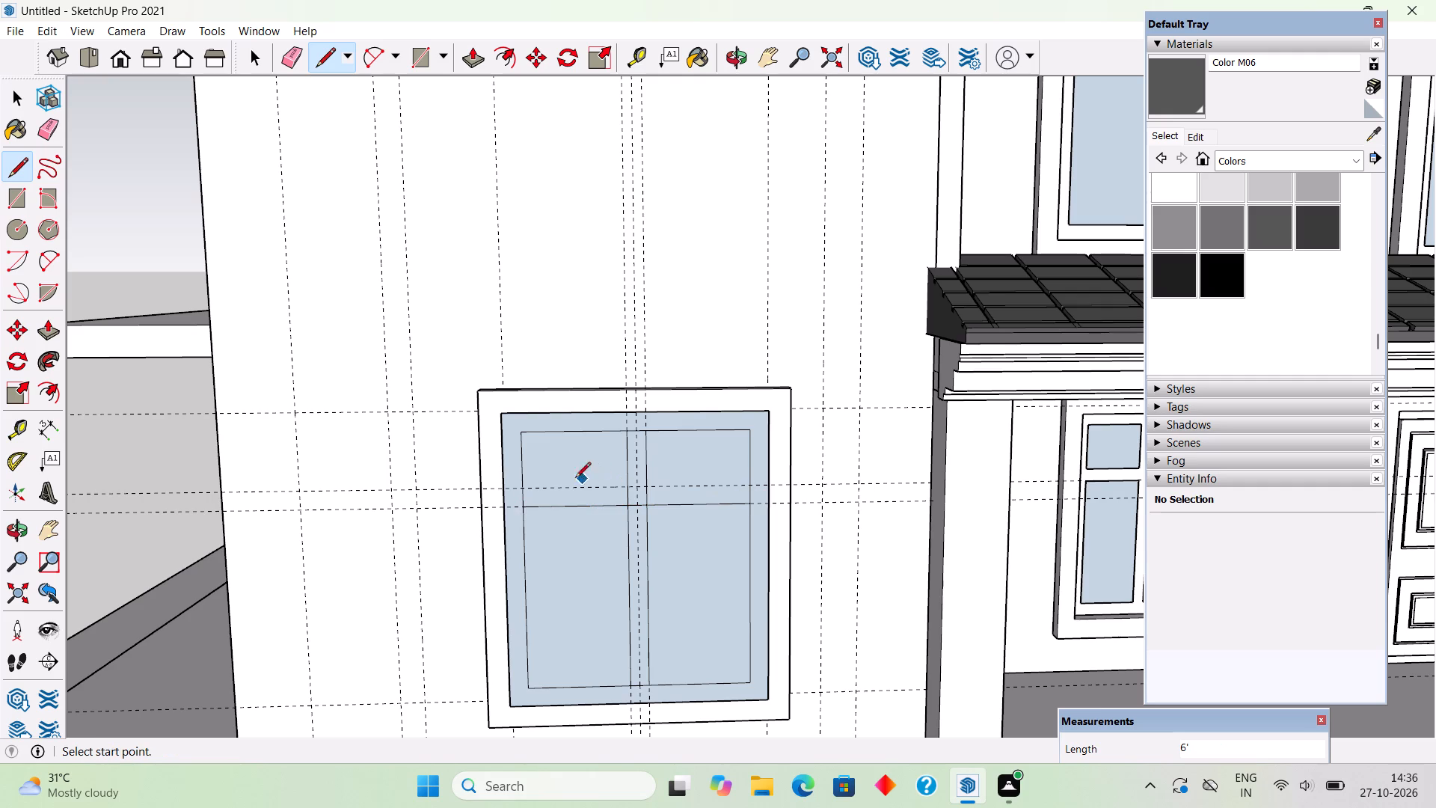
{"action": "left_click", "coordinate": [524, 487]}
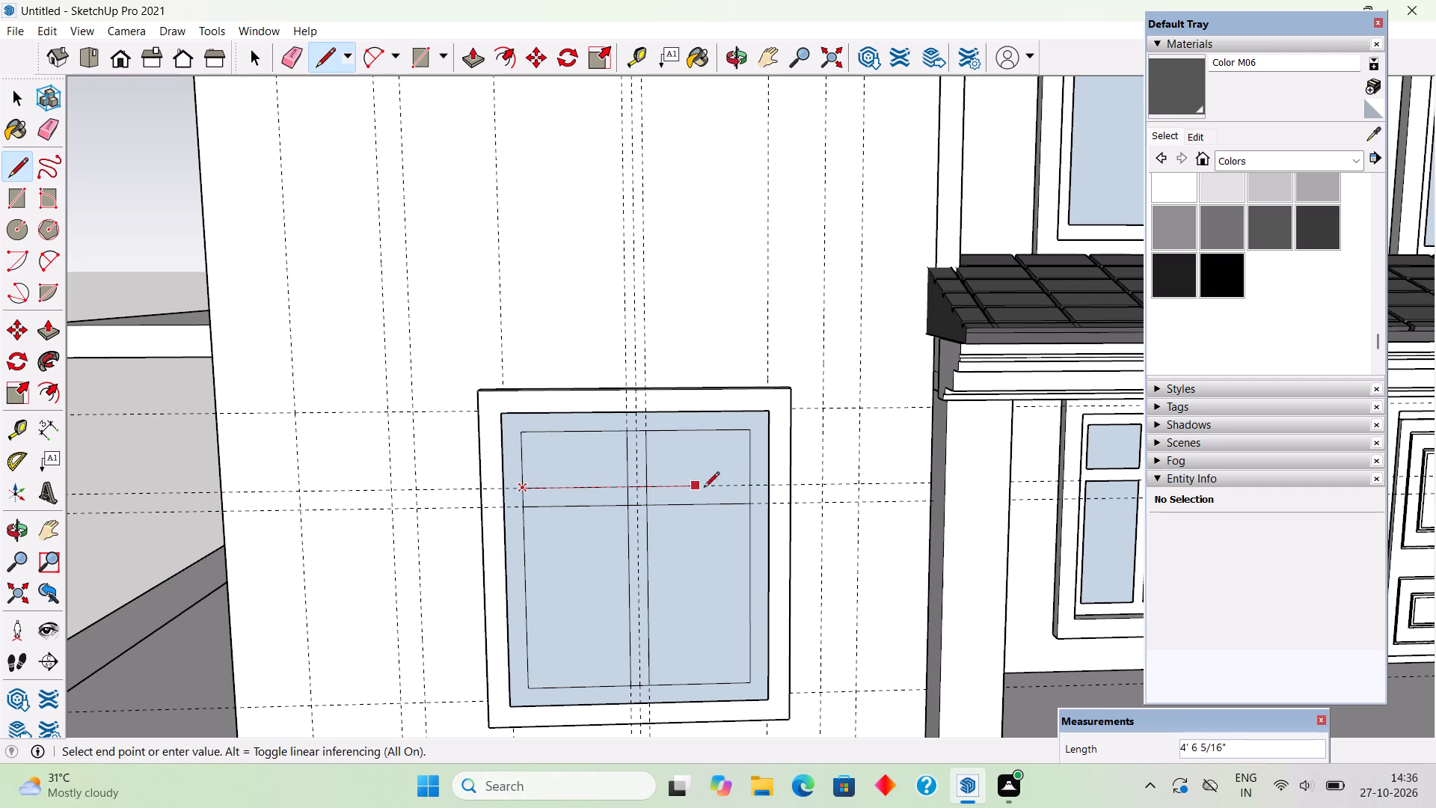
{"action": "left_click", "coordinate": [750, 486]}
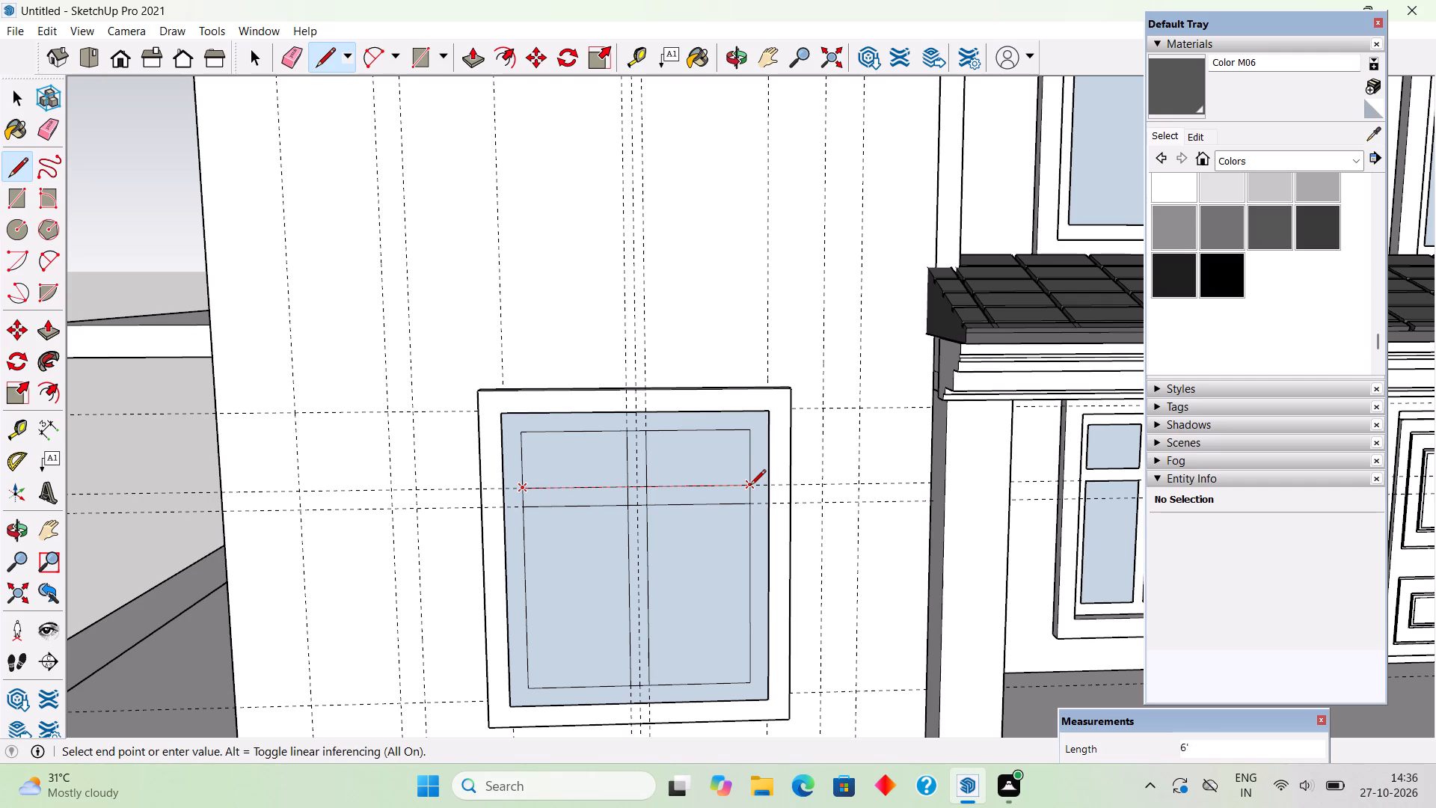
Erase the mullion and transom guides with the line pieces at their crossing and the mullion's top and bottom ends, keeping the centre guide.
{"action": "key", "text": "e"}
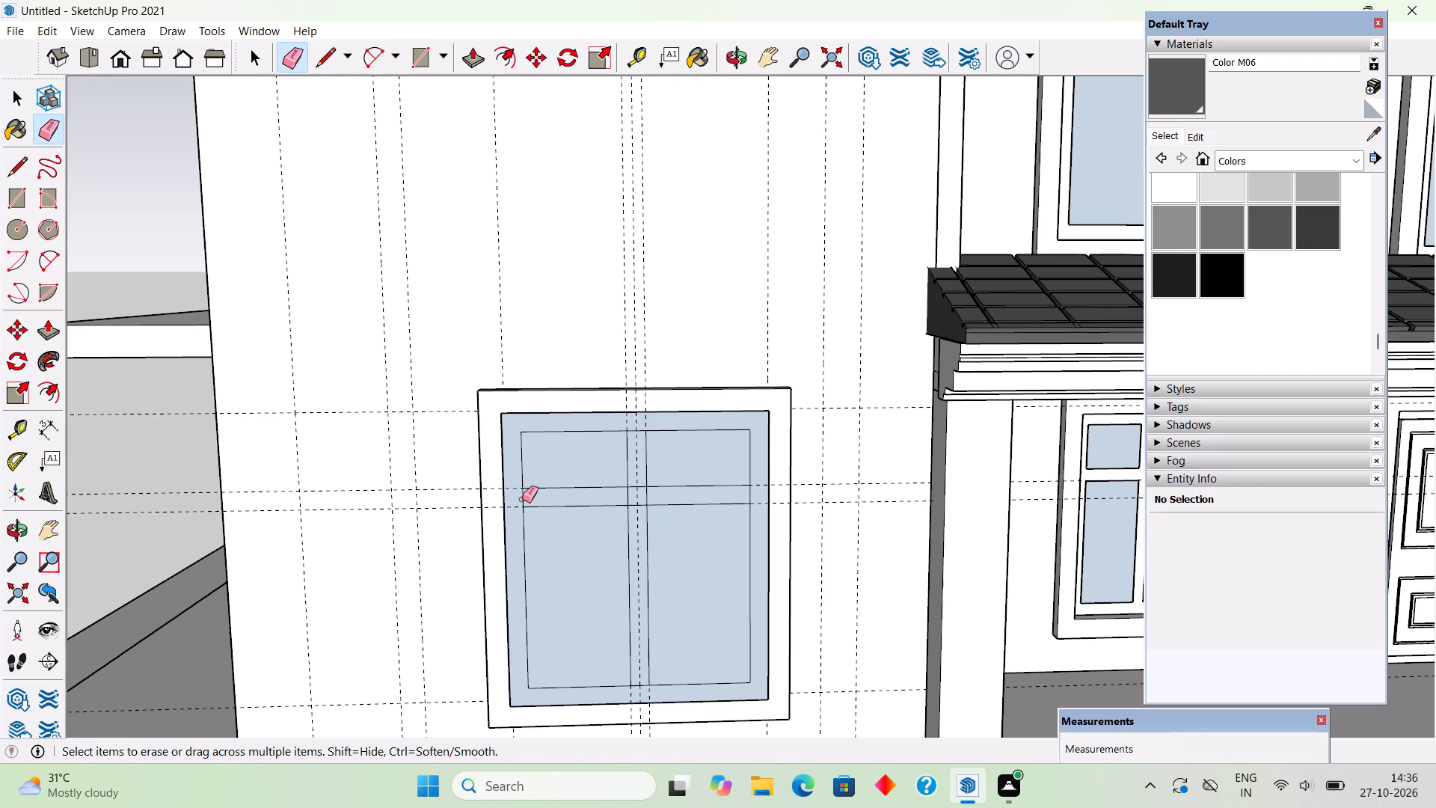
{"action": "left_click", "coordinate": [522, 499]}
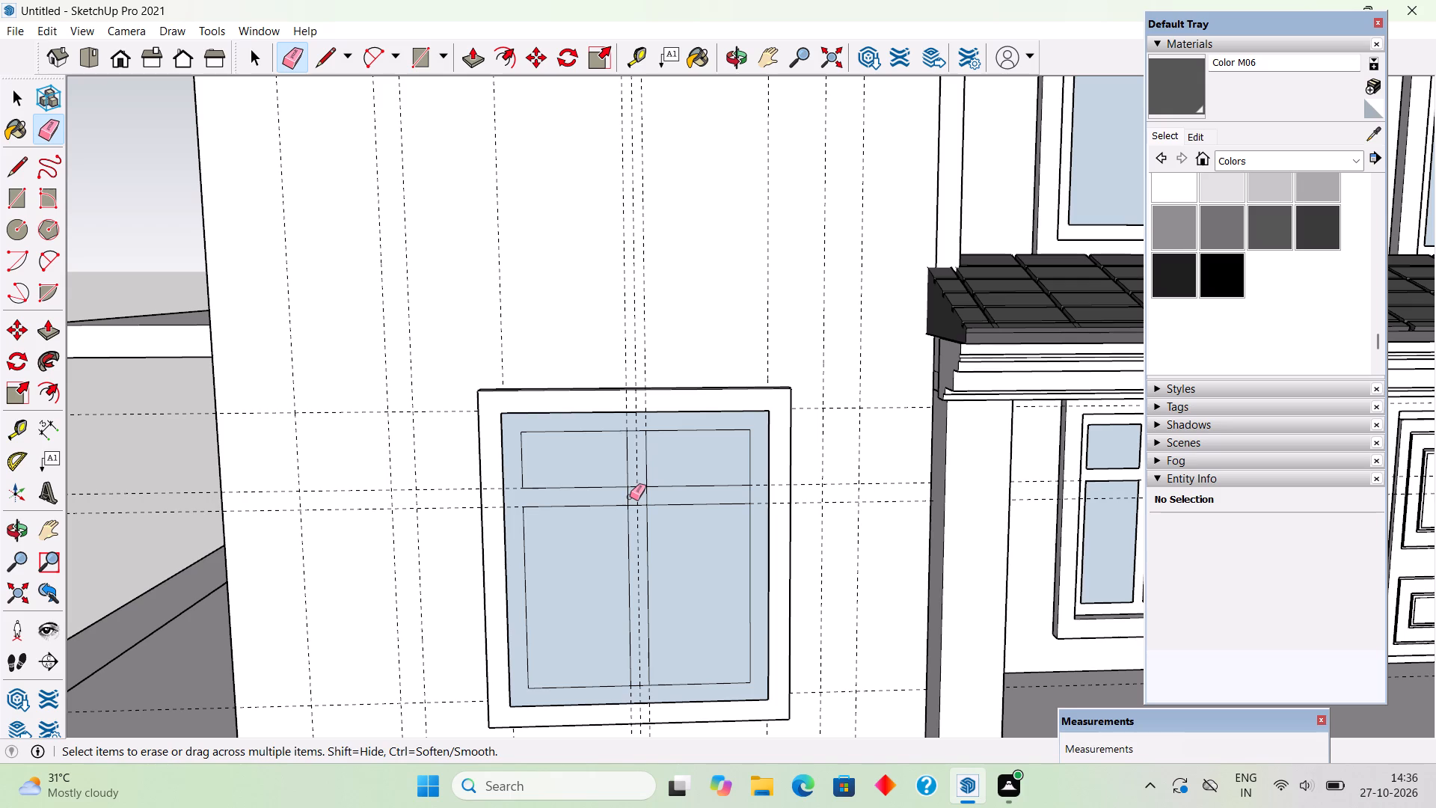
{"action": "left_click", "coordinate": [626, 498]}
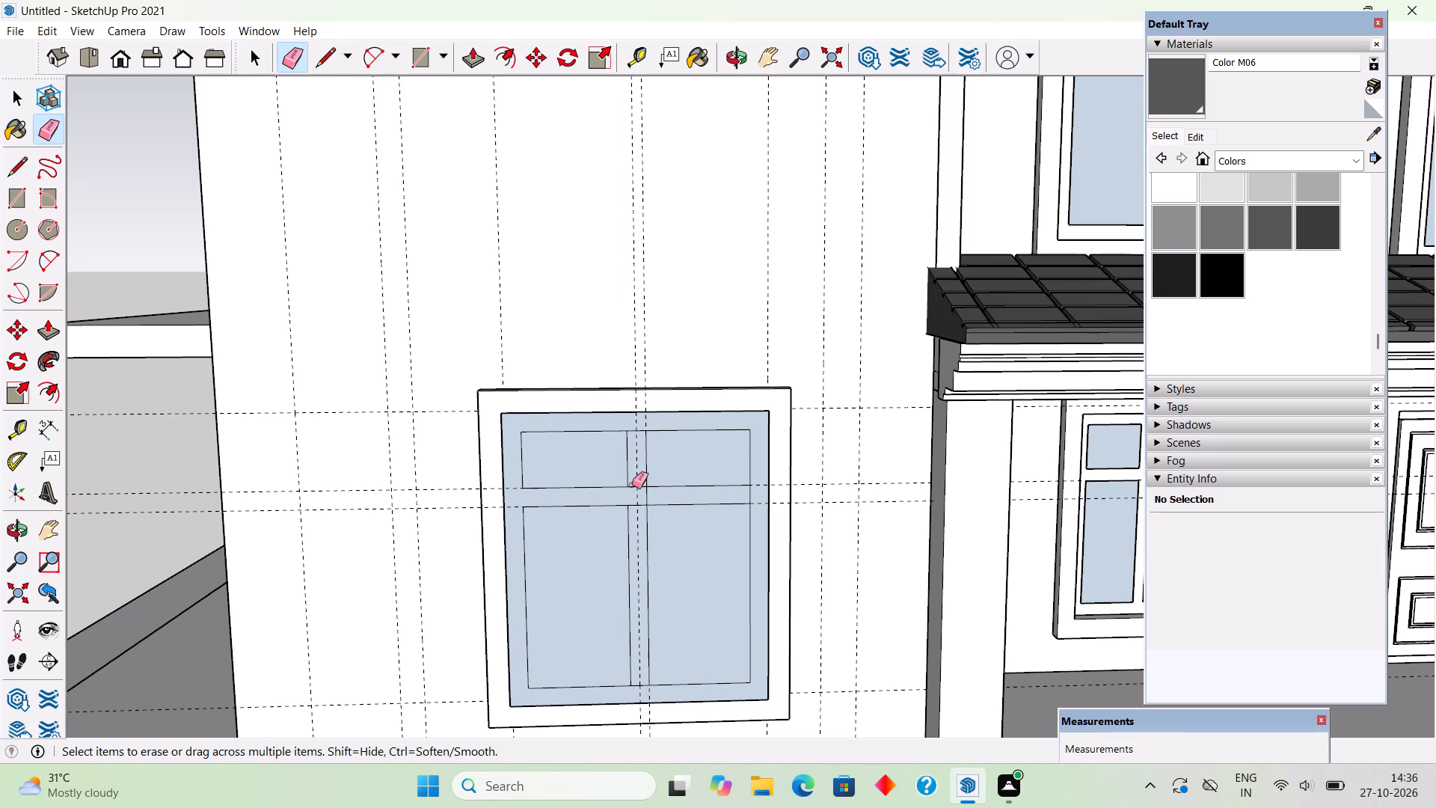
{"action": "left_click", "coordinate": [632, 486]}
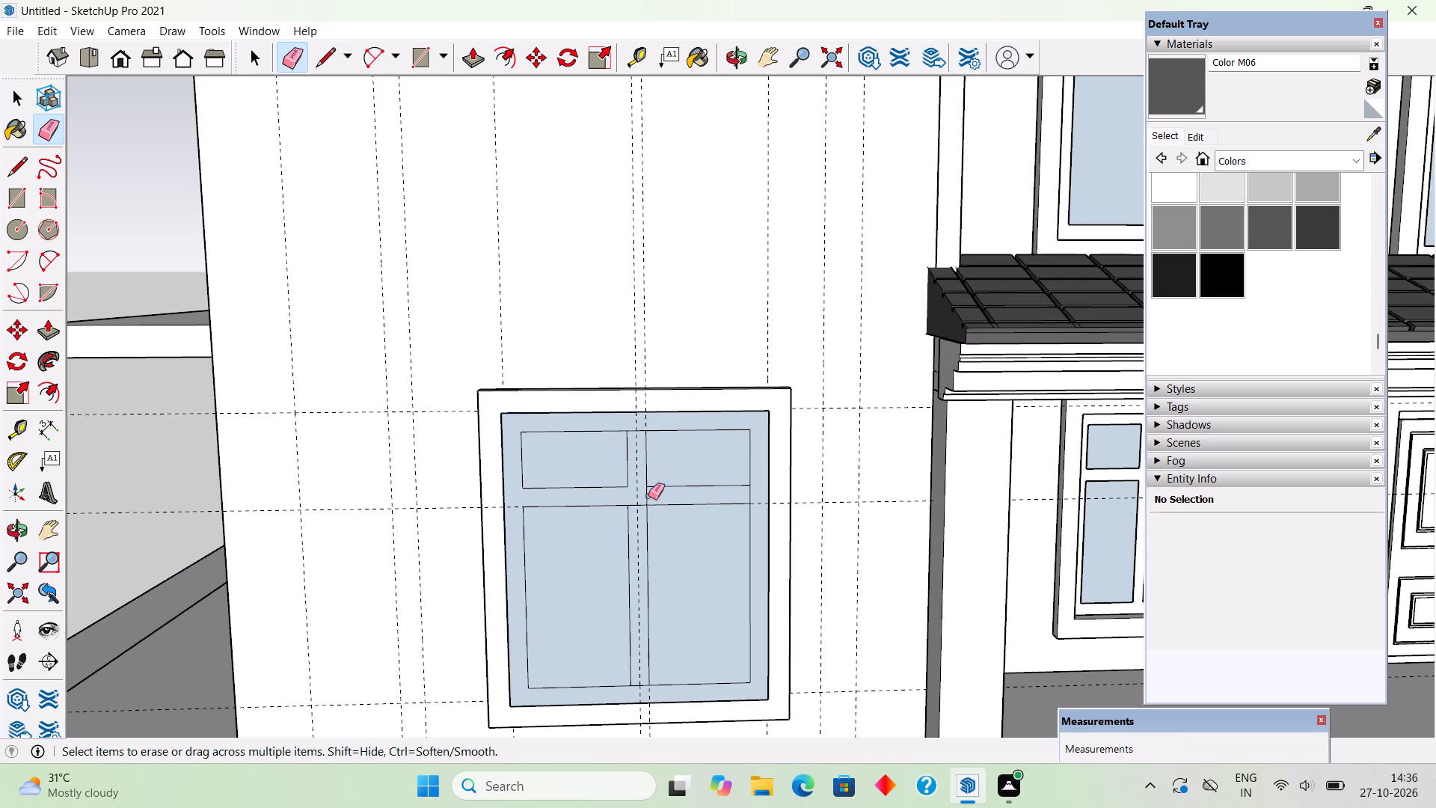
{"action": "left_click", "coordinate": [645, 498]}
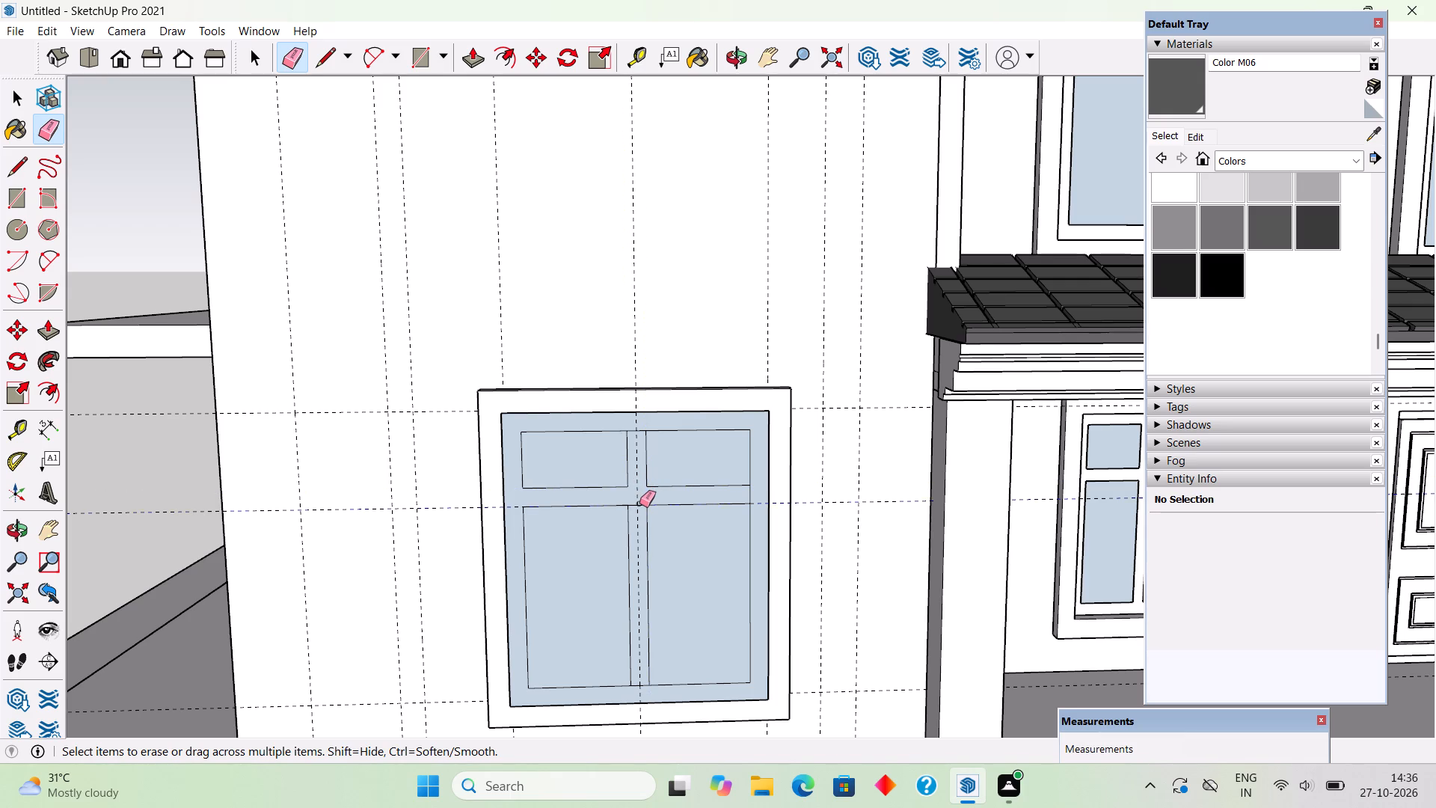
{"action": "left_click", "coordinate": [639, 504]}
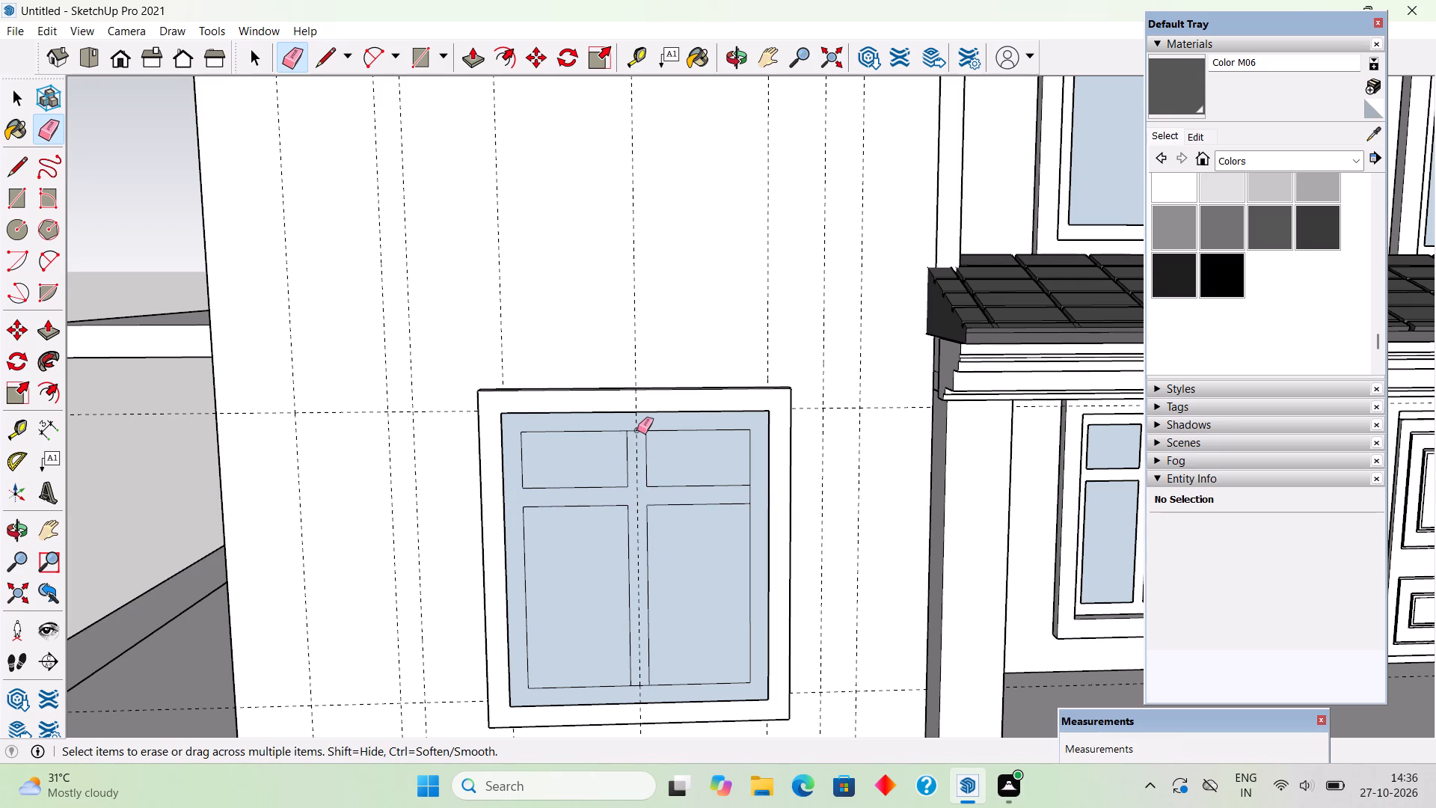
{"action": "left_click", "coordinate": [637, 430]}
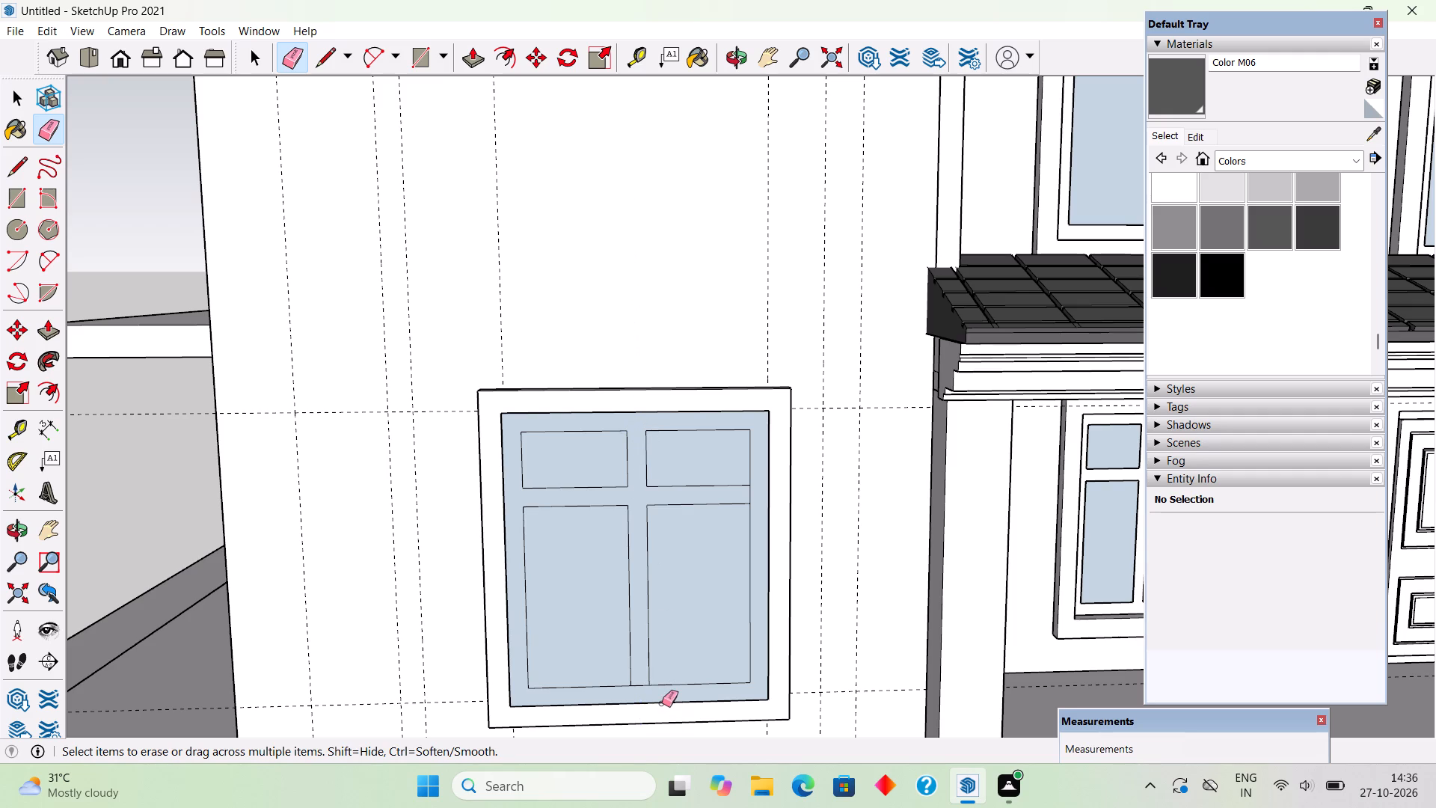
{"action": "key", "text": "ctrl+z"}
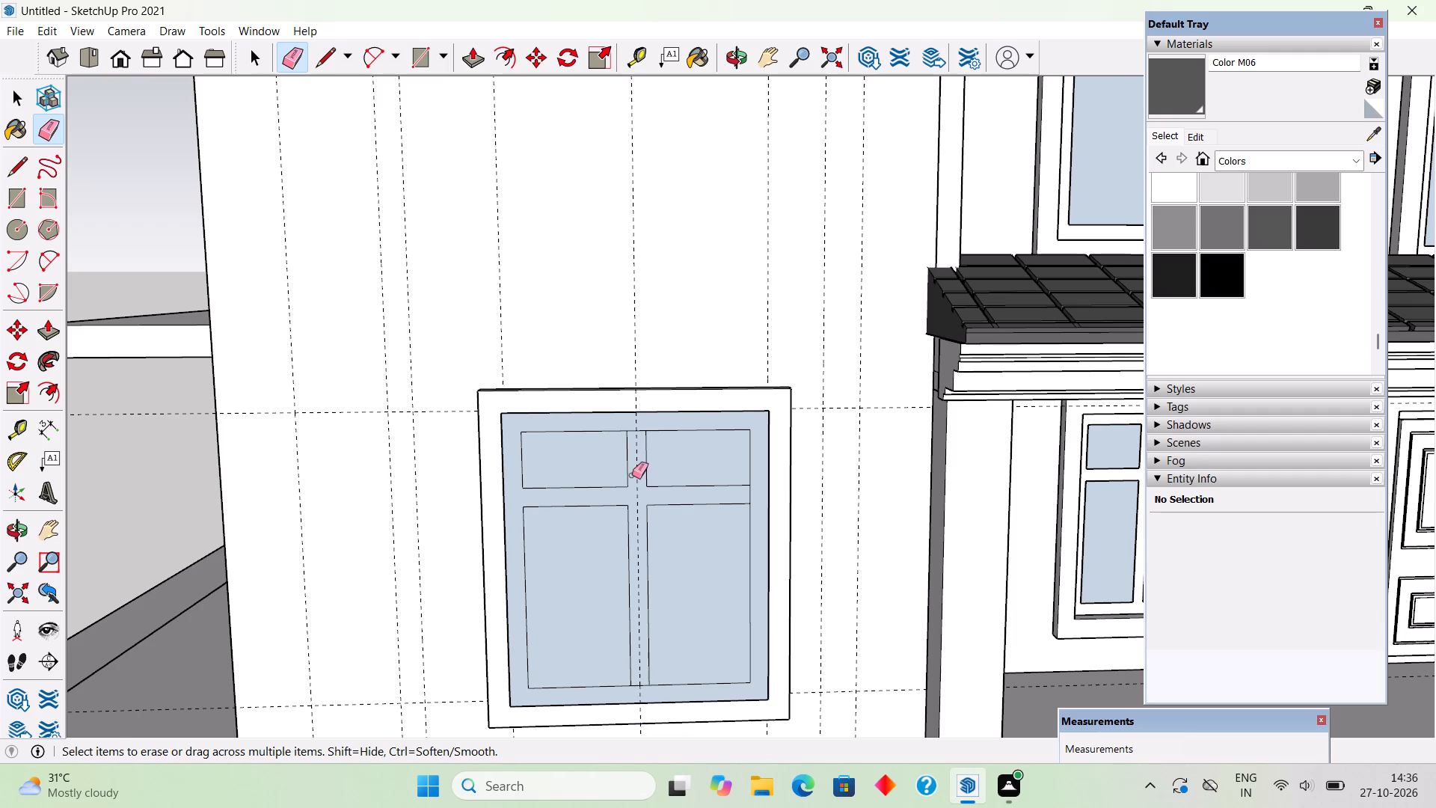
{"action": "scroll", "coordinate": [632, 475], "scroll_direction": "up", "scroll_amount": 4}
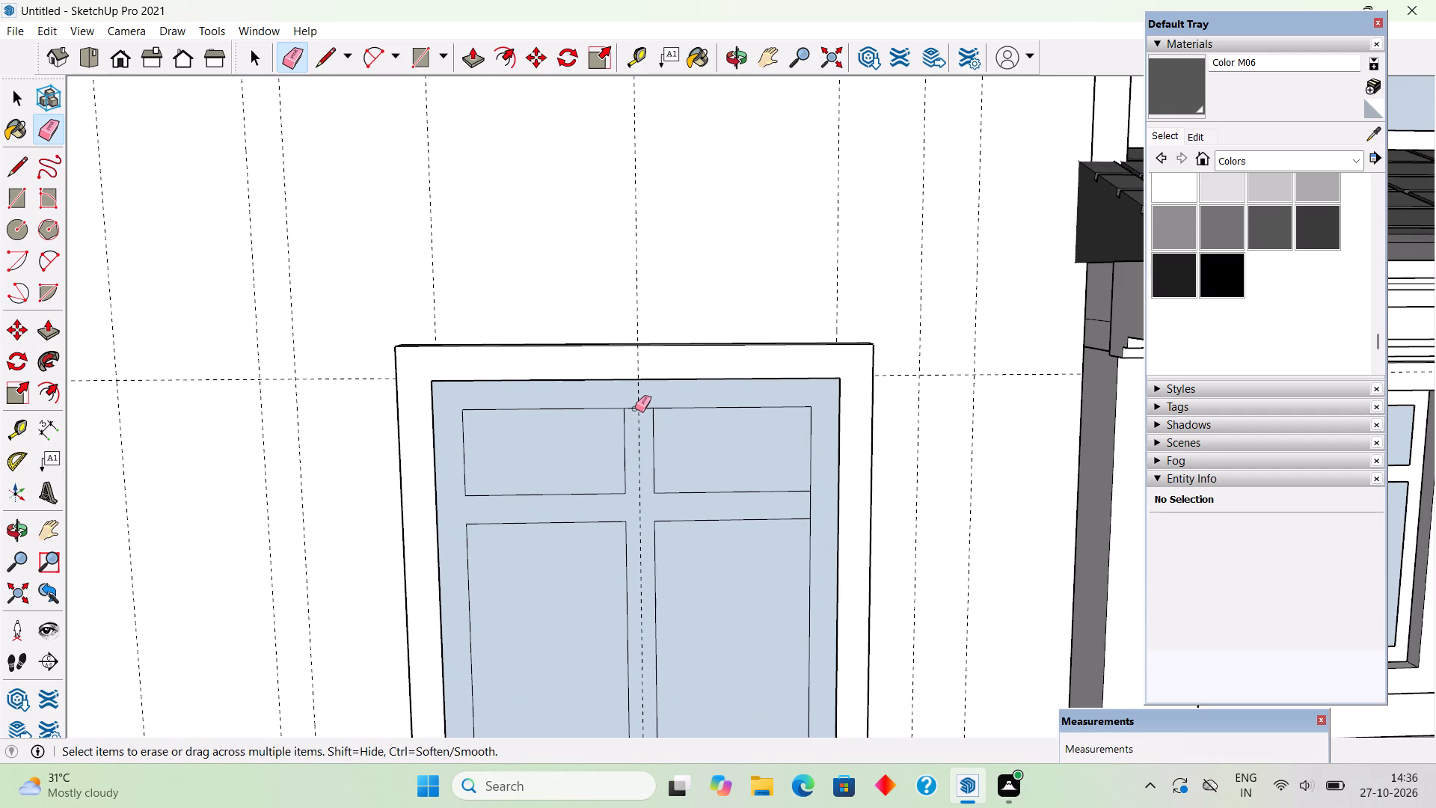
{"action": "left_click", "coordinate": [634, 408]}
{"action": "scroll", "coordinate": [648, 469], "scroll_direction": "down", "scroll_amount": 4}
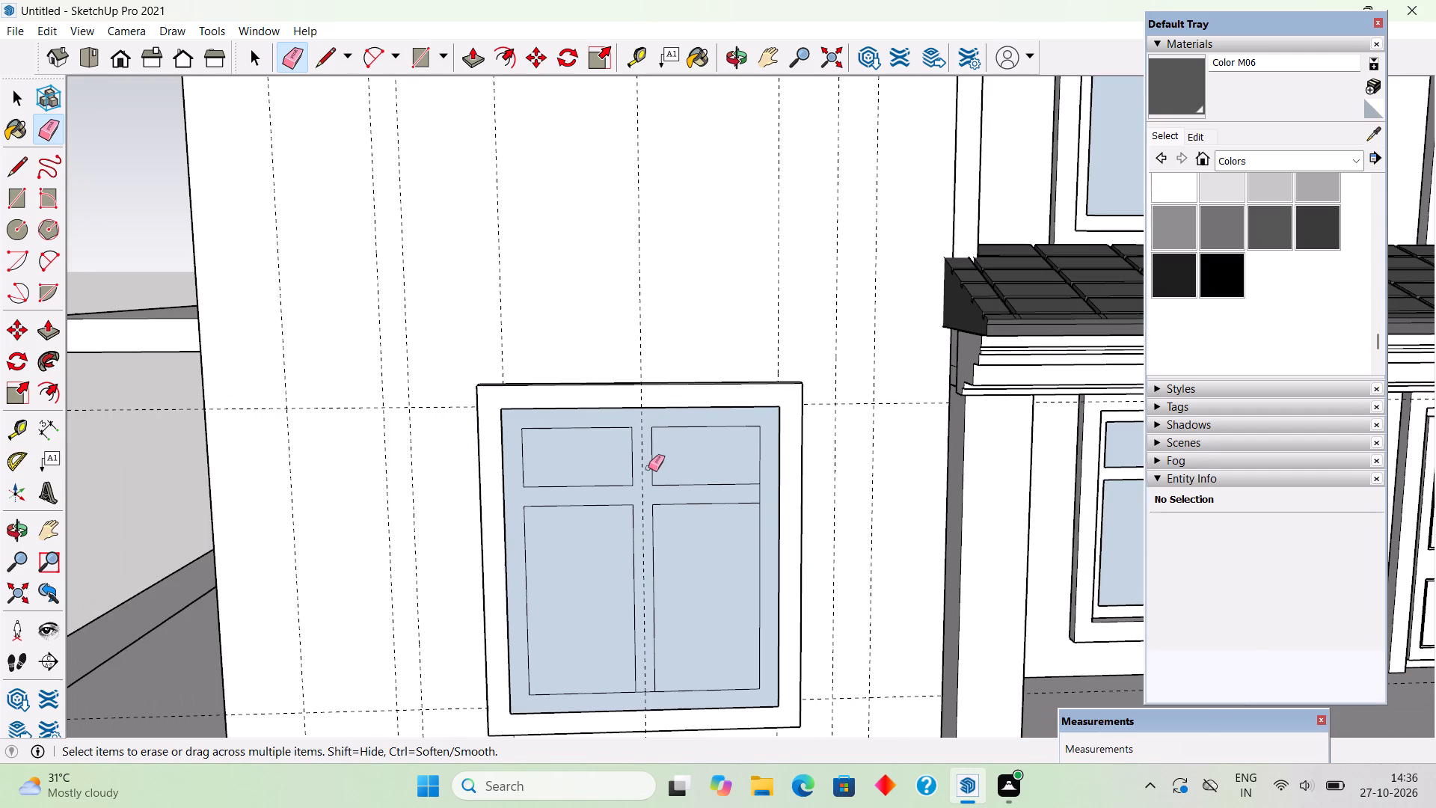
{"action": "scroll", "coordinate": [629, 703], "scroll_direction": "up", "scroll_amount": 7}
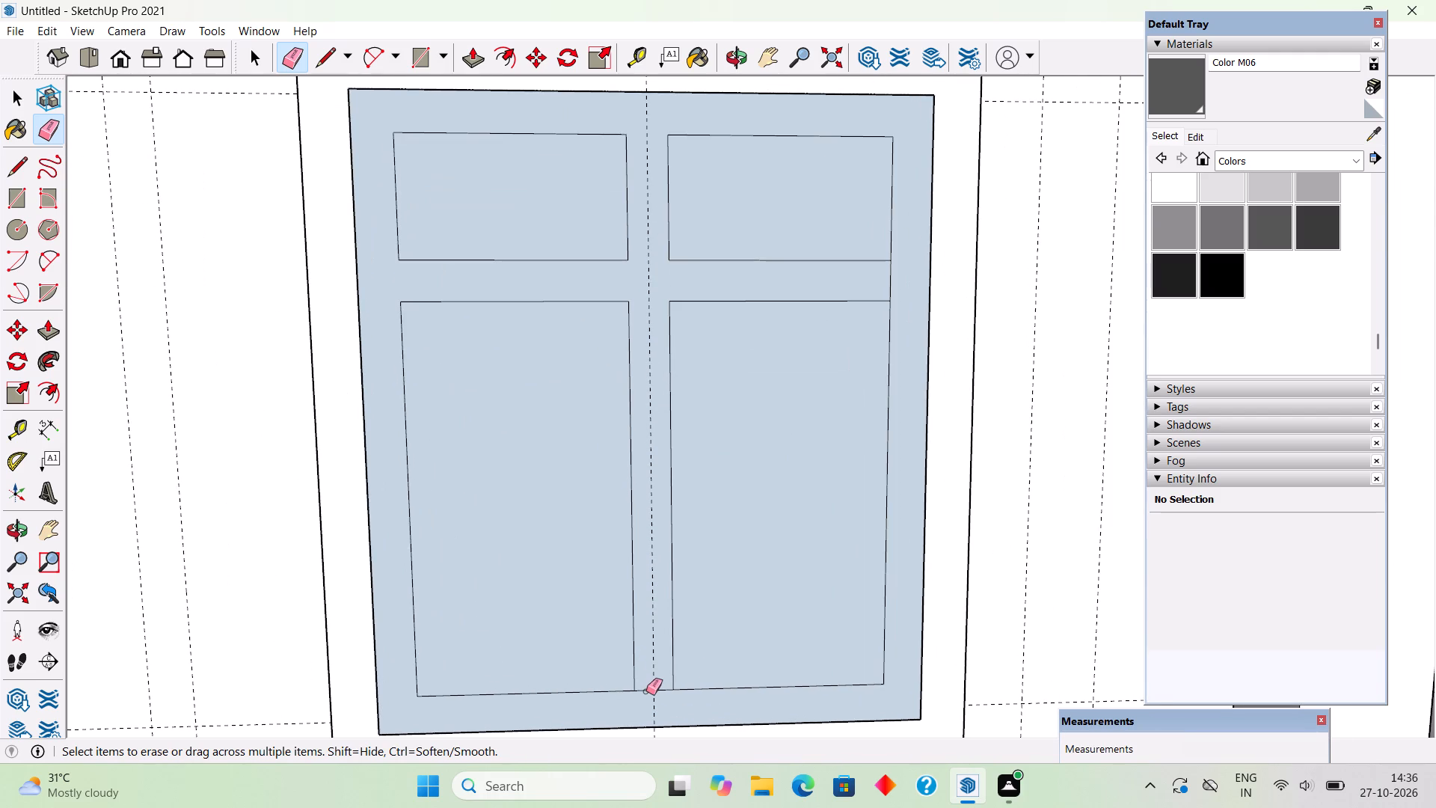
{"action": "left_click", "coordinate": [646, 691]}
Delete the four pane faces so only the window's frame, mullion and transom face remains.
{"action": "key", "text": "space"}
{"action": "scroll", "coordinate": [651, 685], "scroll_direction": "down", "scroll_amount": 5}
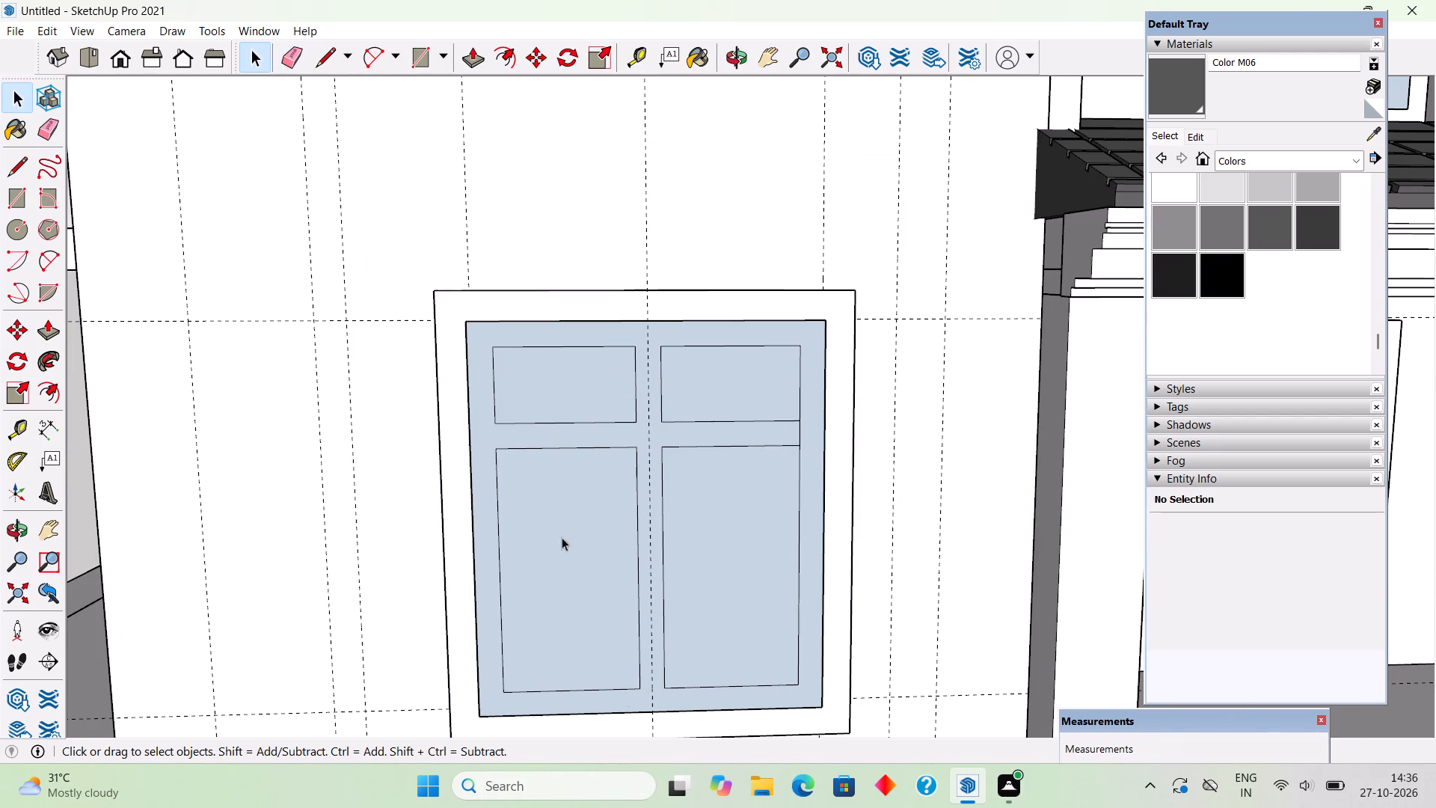
{"action": "left_click", "coordinate": [553, 388]}
{"action": "key", "text": "Delete"}
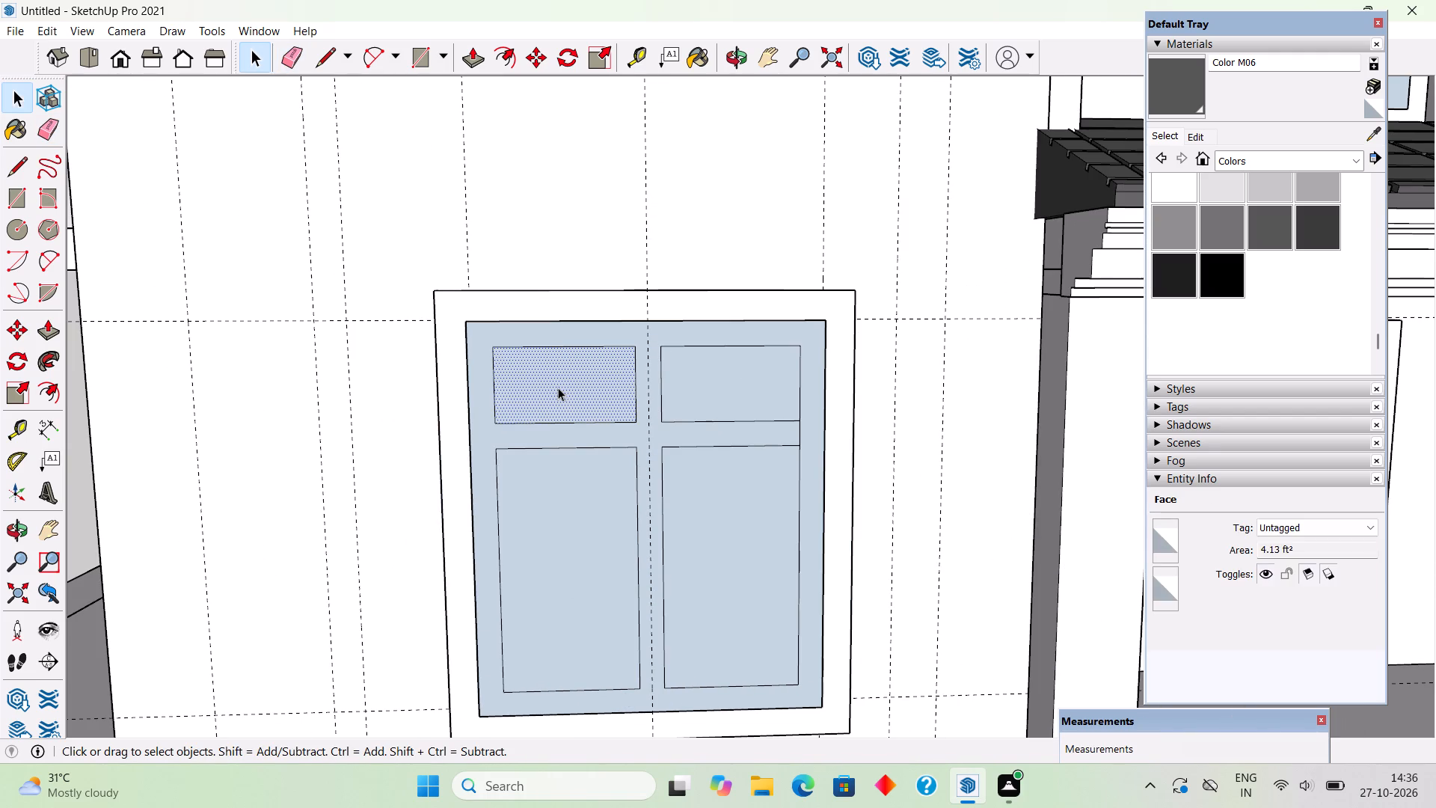
{"action": "left_click", "coordinate": [711, 400]}
{"action": "key", "text": "Delete"}
{"action": "left_click", "coordinate": [726, 509]}
{"action": "key", "text": "Delete"}
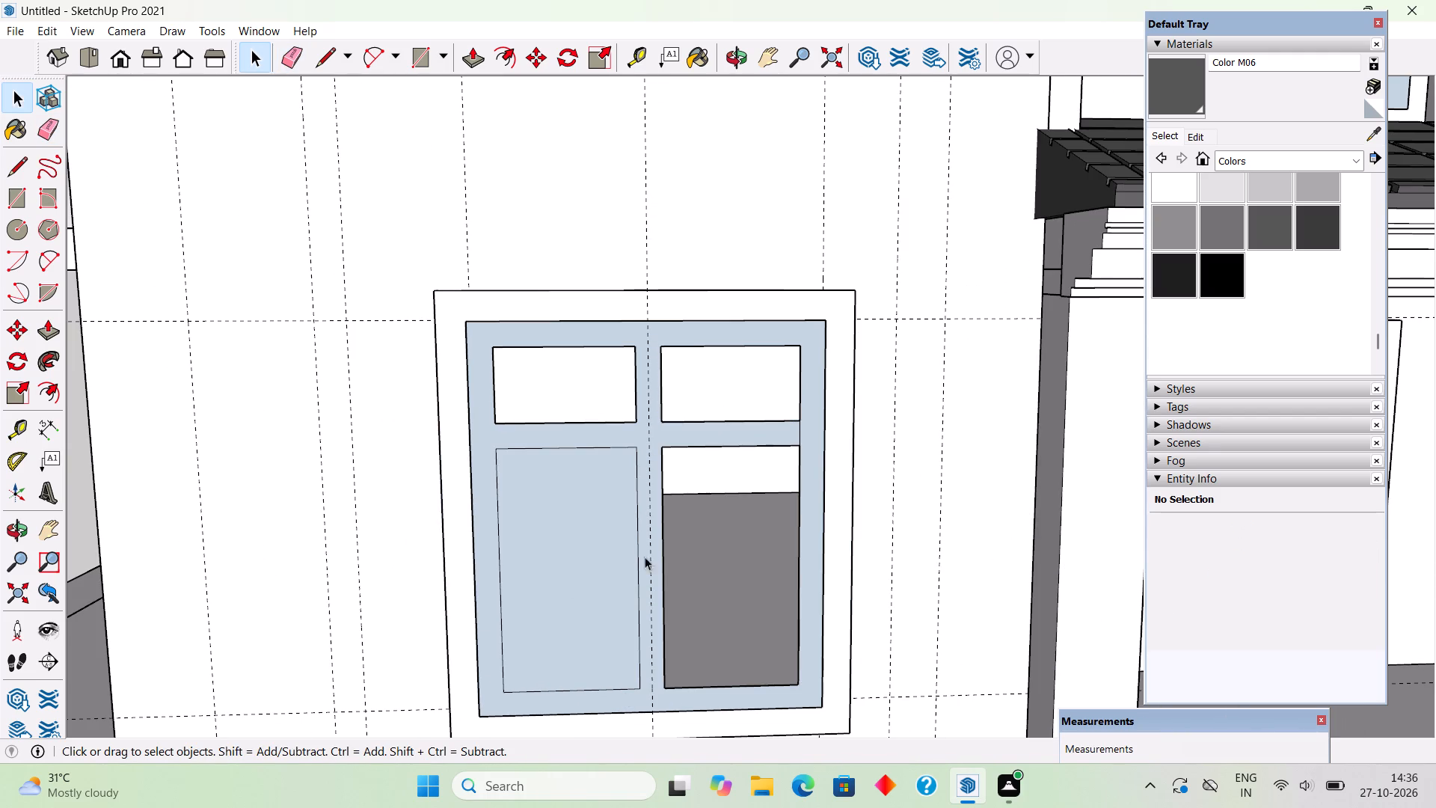
{"action": "left_click", "coordinate": [617, 551]}
{"action": "key", "text": "Delete"}
Push/Pull the window frame face to a thickness of 4".
{"action": "scroll", "coordinate": [594, 439], "scroll_direction": "down", "scroll_amount": 4}
{"action": "middle_click_drag", "start_coordinate": [607, 467], "coordinate": [753, 515]}
{"action": "scroll", "coordinate": [753, 515], "scroll_direction": "down", "scroll_amount": 2}
{"action": "scroll", "coordinate": [836, 679], "scroll_direction": "up", "scroll_amount": 4}
{"action": "key", "text": "p"}
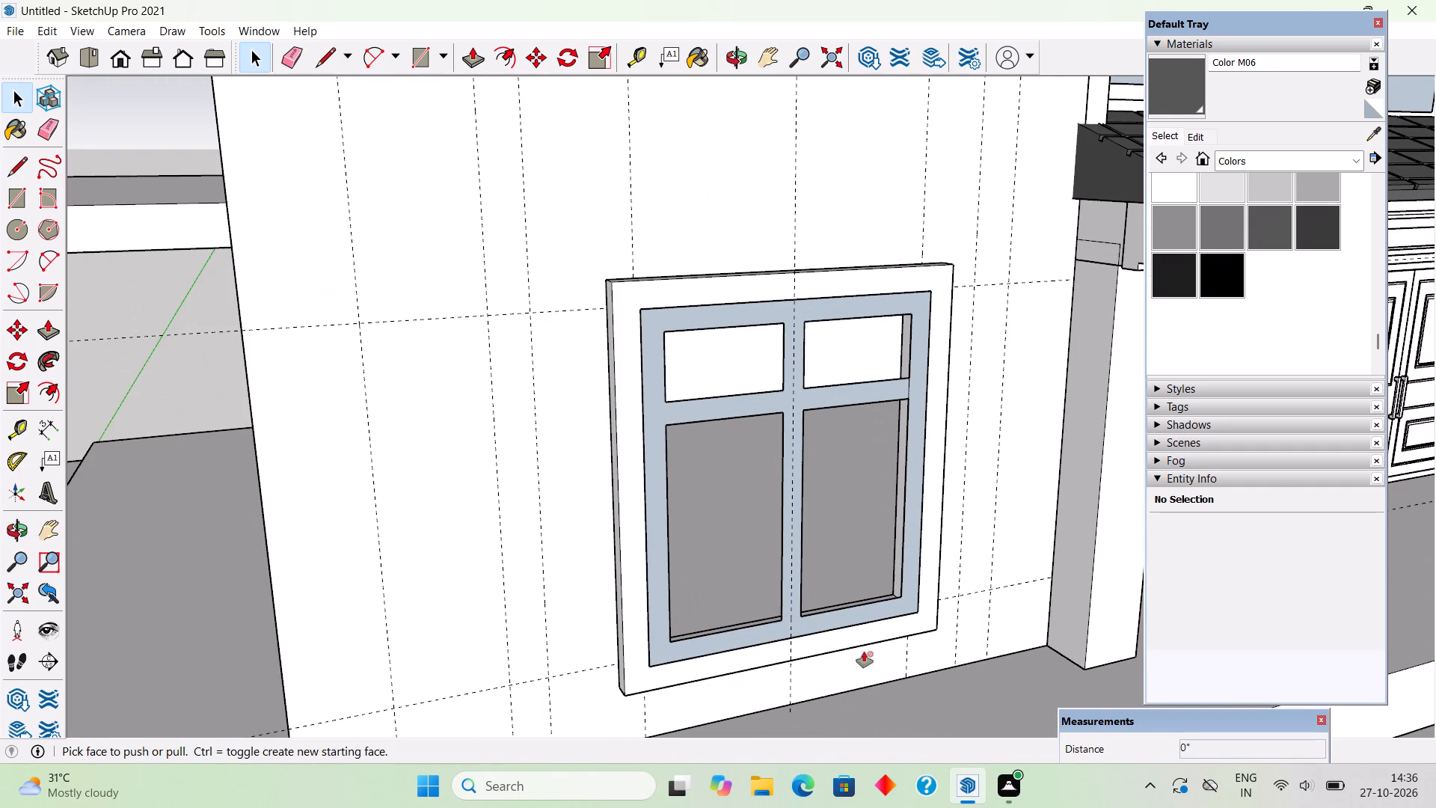
{"action": "left_click", "coordinate": [911, 584]}
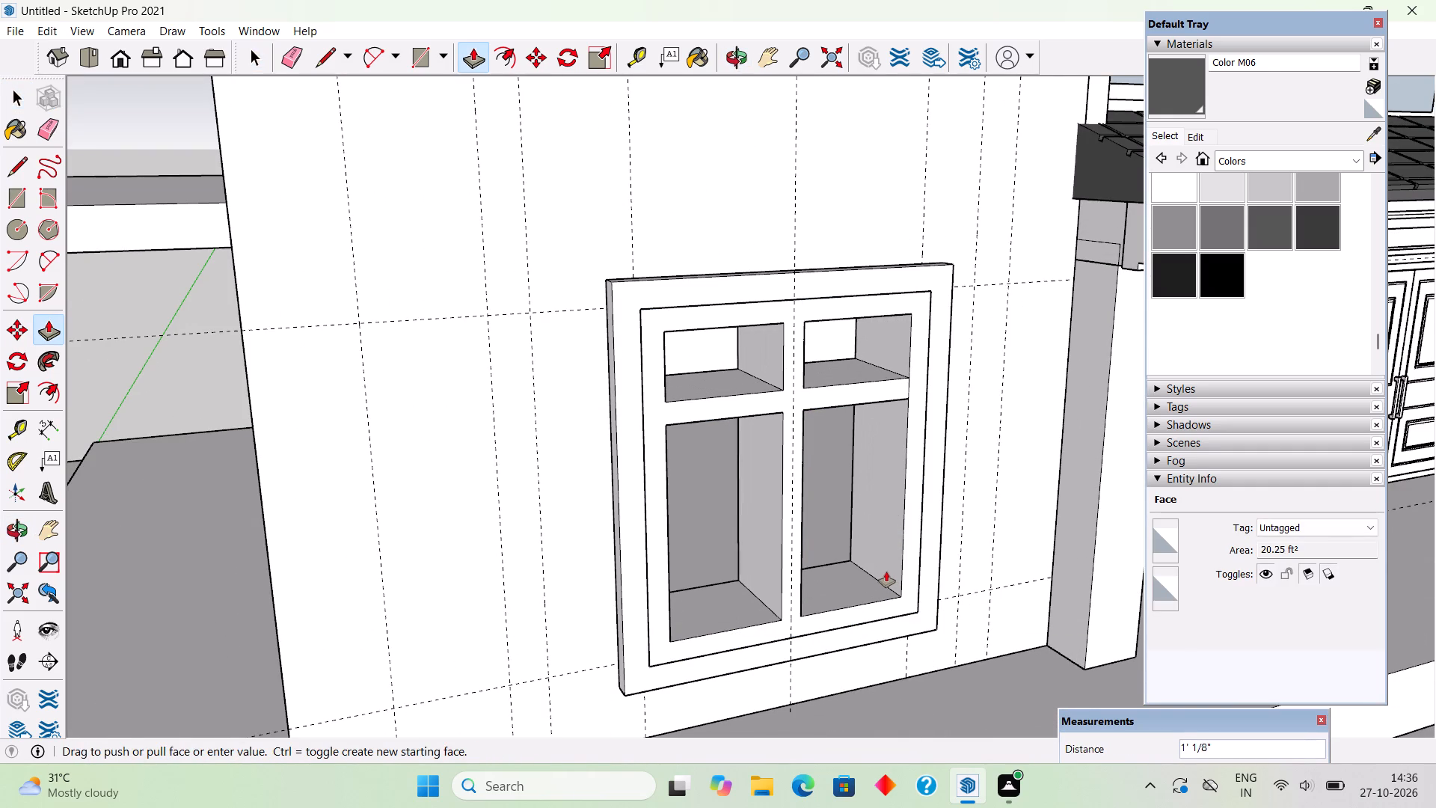
{"action": "key", "text": "4"}
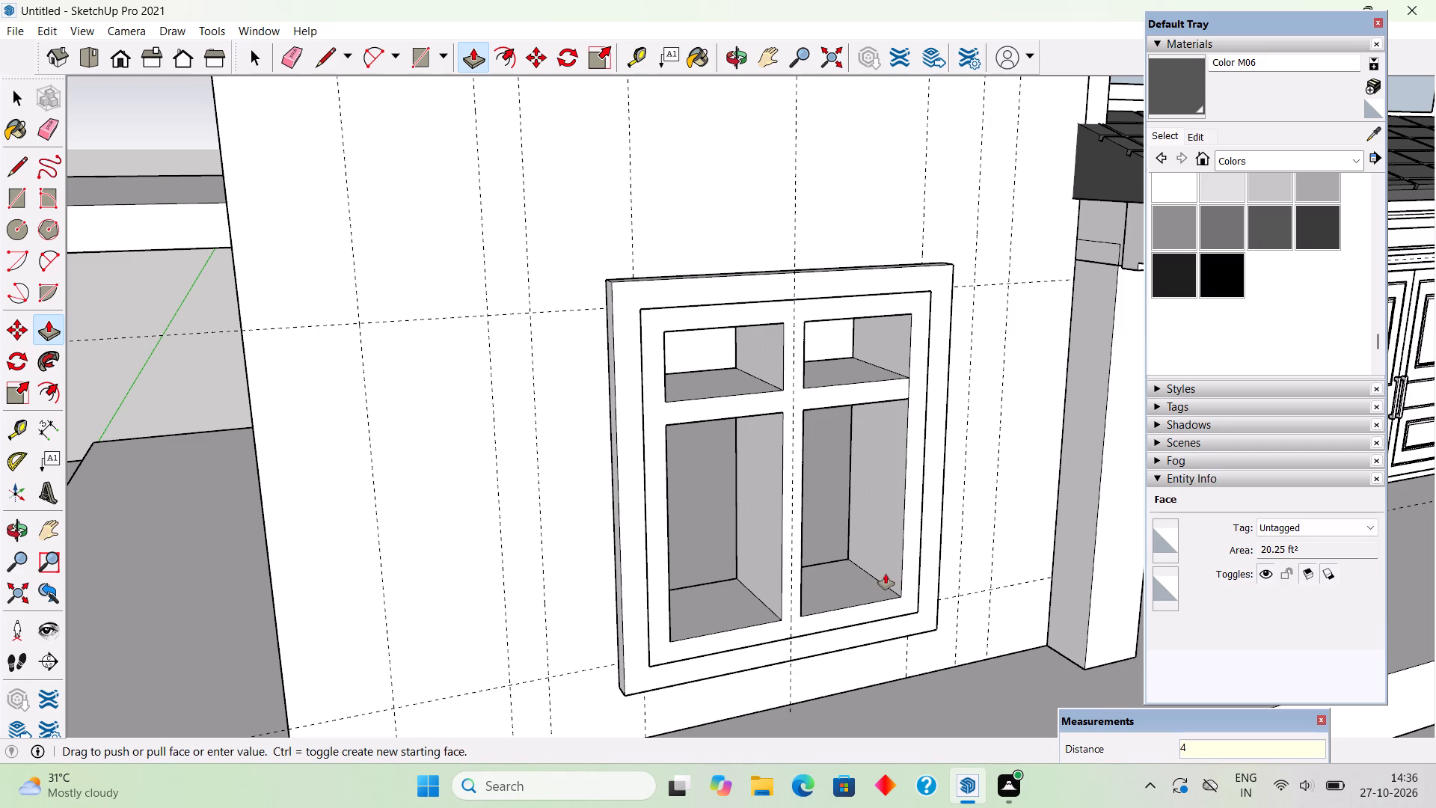
{"action": "key", "text": "shift+quotedbl"}
{"action": "key", "text": "Return"}
Make the whole window frame with its mullion and transom a group.
{"action": "key", "text": "space"}
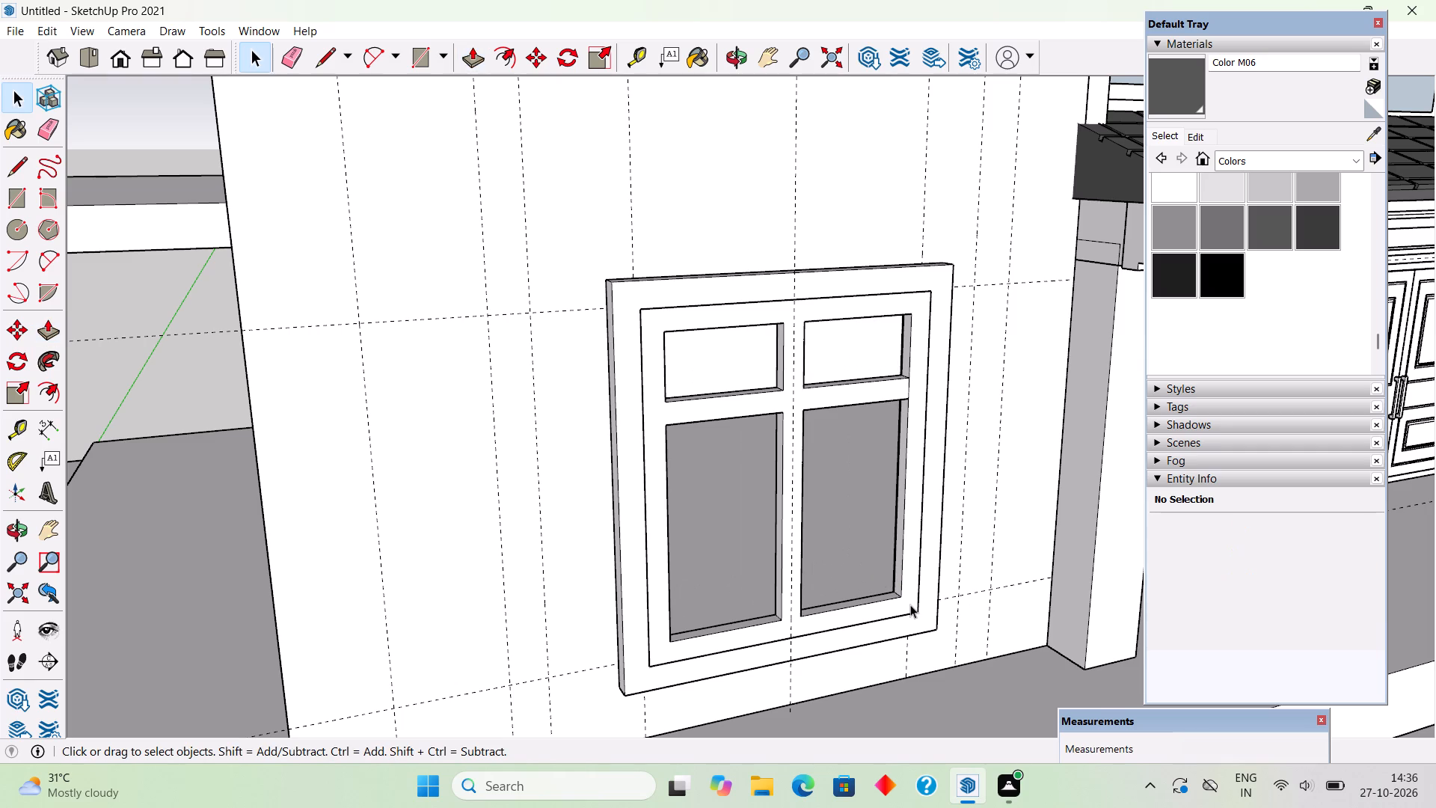
{"action": "triple_click", "coordinate": [910, 605]}
{"action": "right_click", "coordinate": [910, 605]}
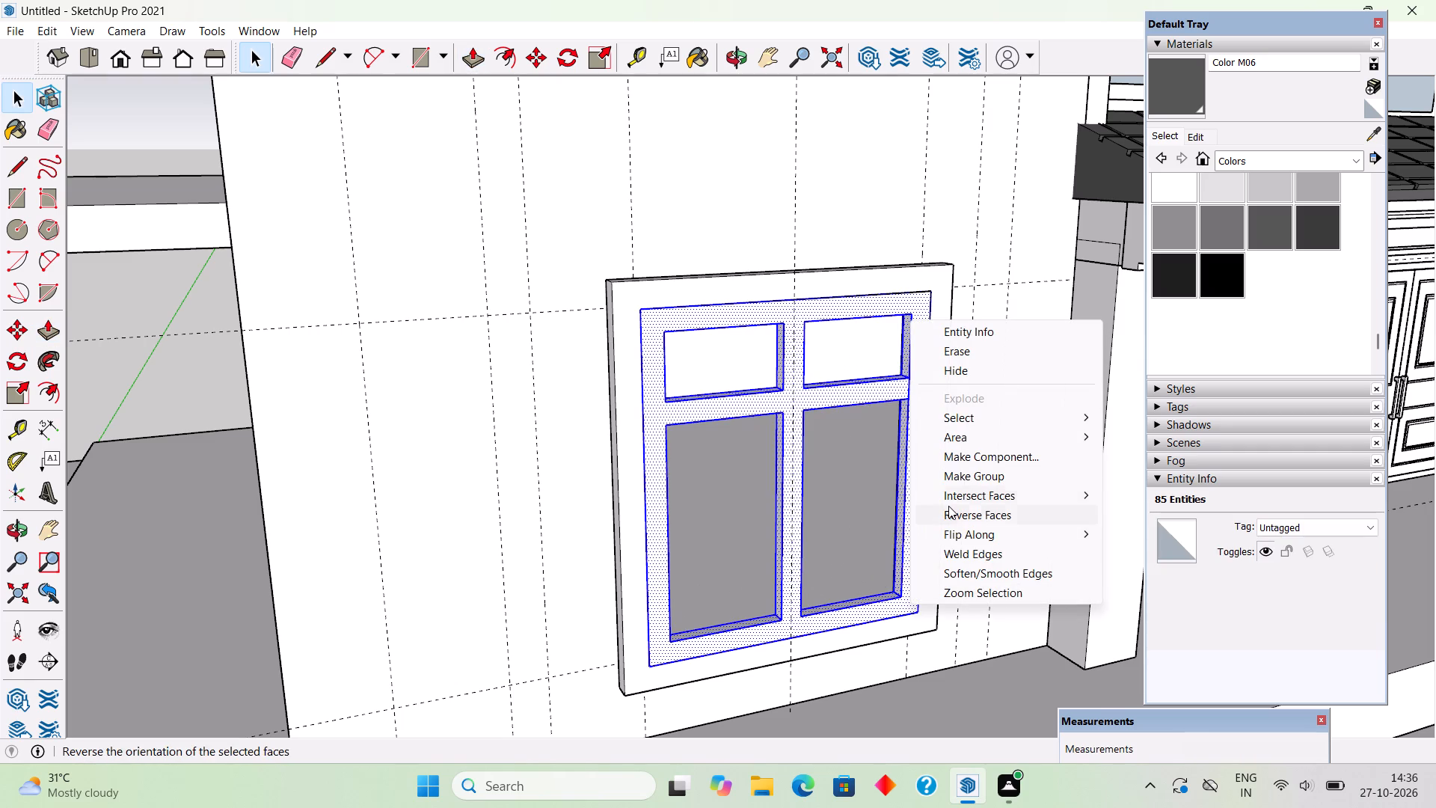
{"action": "left_click", "coordinate": [958, 473]}
Move the window frame group straight back into the opening, recessed behind the outer surround's front face.
{"action": "middle_click_drag", "start_coordinate": [736, 593], "coordinate": [808, 622]}
{"action": "scroll", "coordinate": [761, 487], "scroll_direction": "down", "scroll_amount": 2}
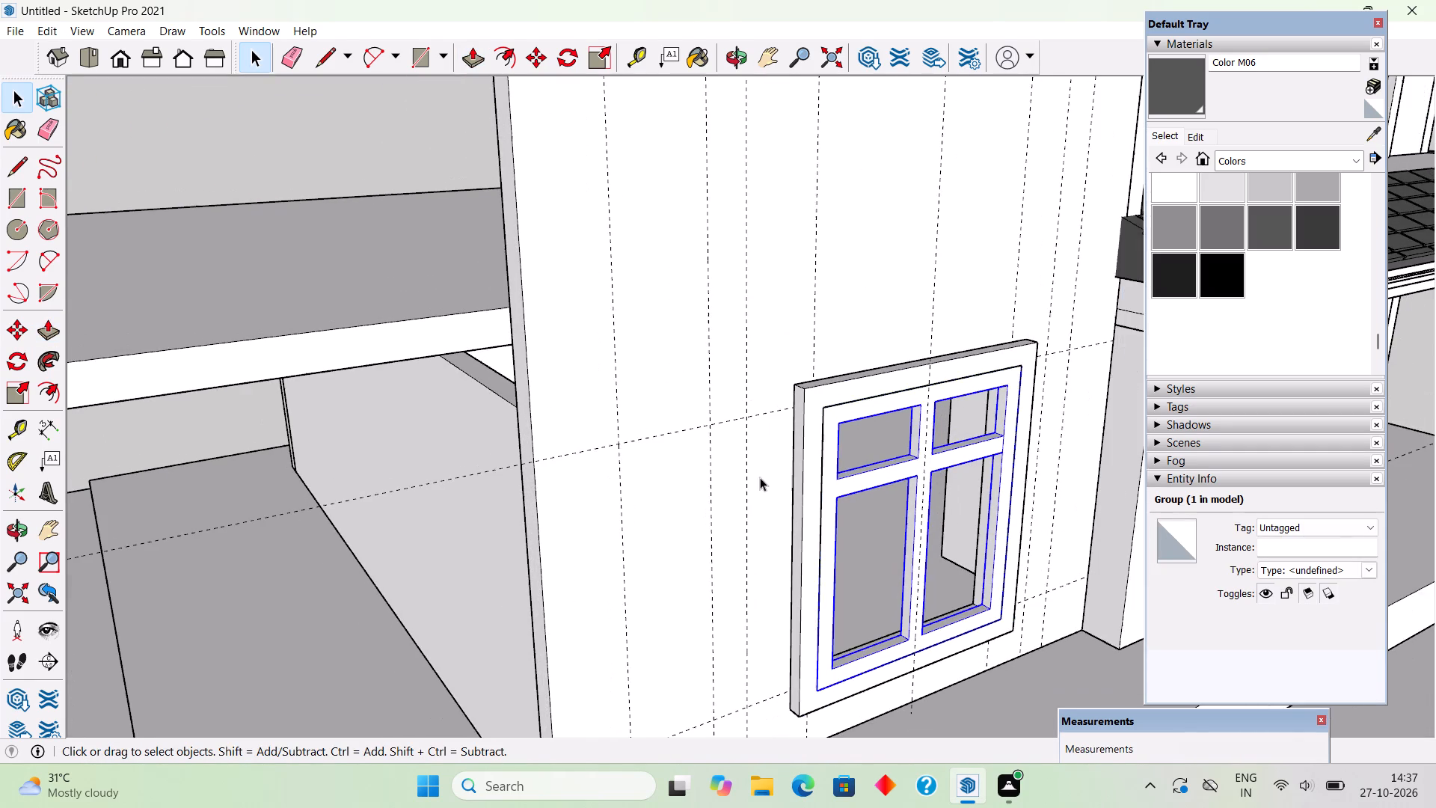
{"action": "scroll", "coordinate": [1030, 603], "scroll_direction": "up", "scroll_amount": 4}
{"action": "scroll", "coordinate": [963, 631], "scroll_direction": "up", "scroll_amount": 2}
{"action": "left_click", "coordinate": [963, 631]}
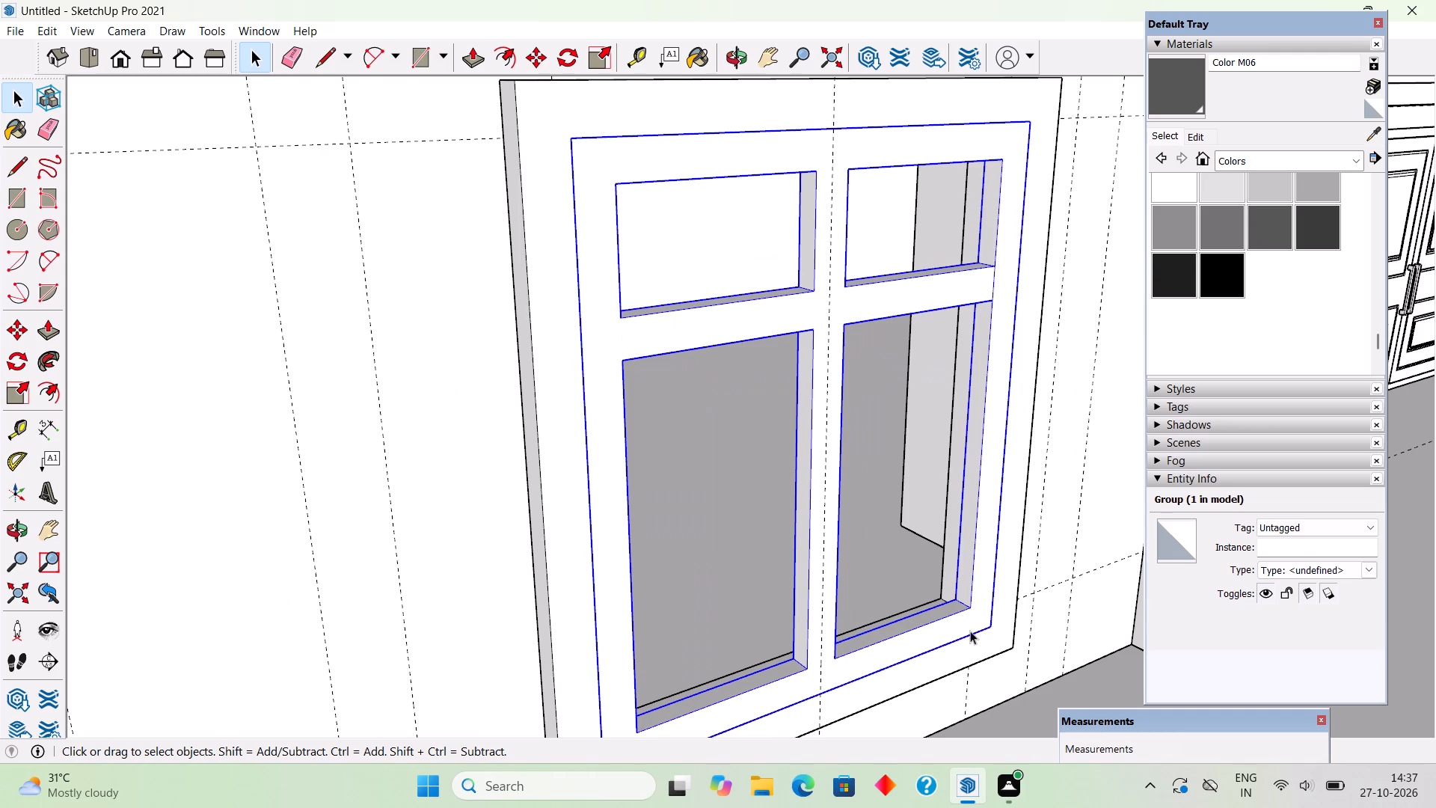
{"action": "key", "text": "m"}
{"action": "left_click", "coordinate": [995, 628]}
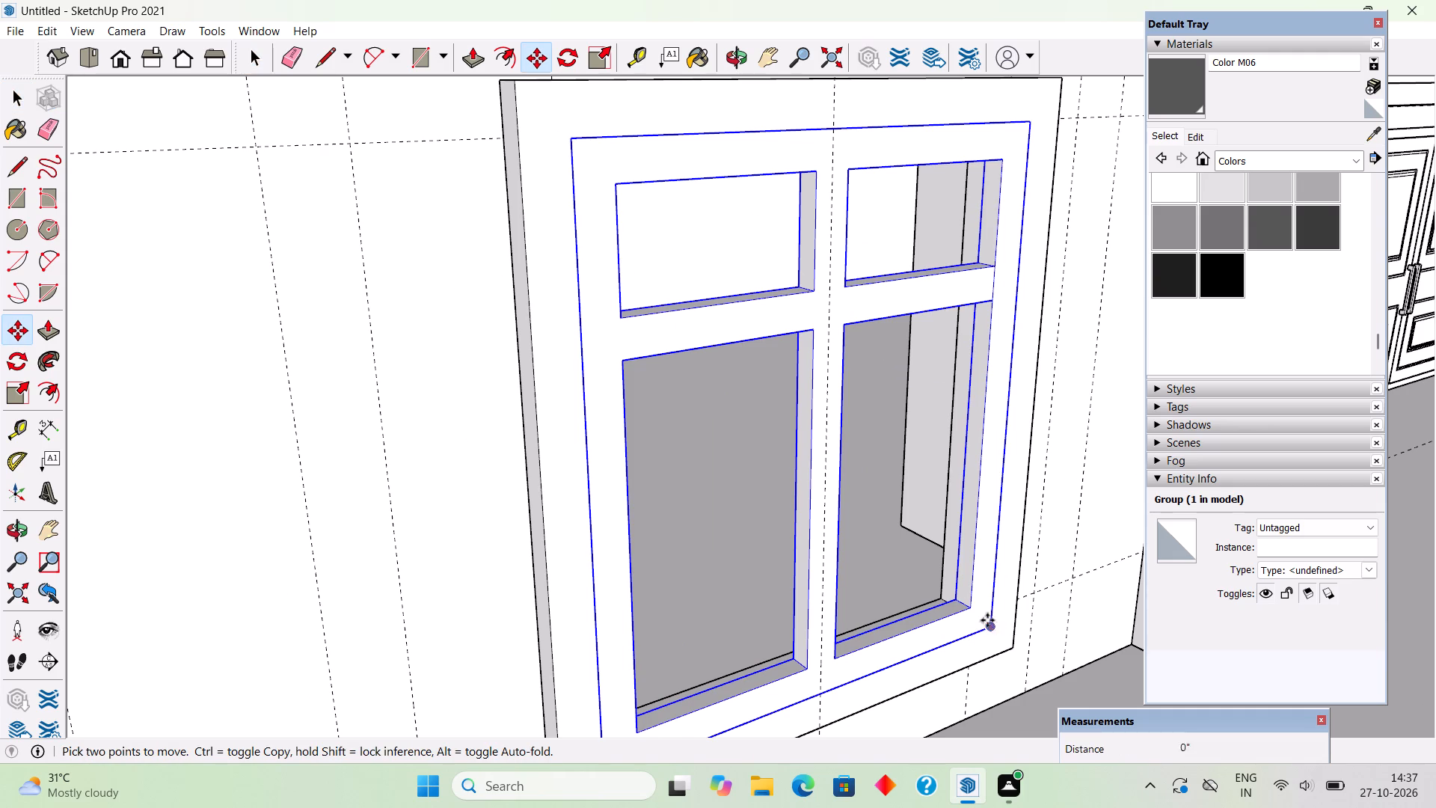
{"action": "left_click", "coordinate": [970, 609]}
{"action": "key", "text": "space"}
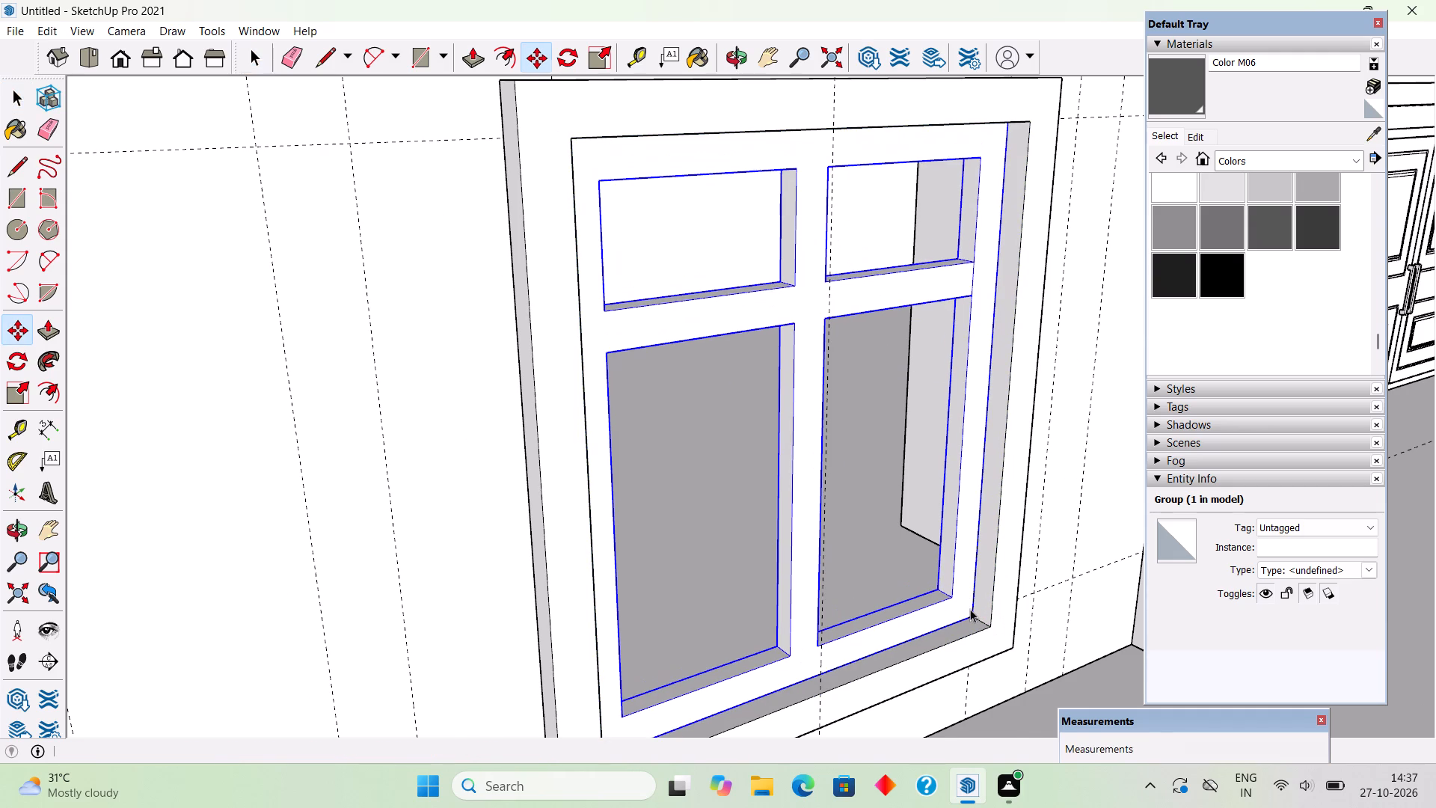
Place a vertical guide midway through the frame's depth on the outer side reveal of the upper pane farthest from the porch.
{"action": "scroll", "coordinate": [941, 641], "scroll_direction": "down", "scroll_amount": 11}
{"action": "middle_click_drag", "start_coordinate": [925, 533], "coordinate": [450, 467]}
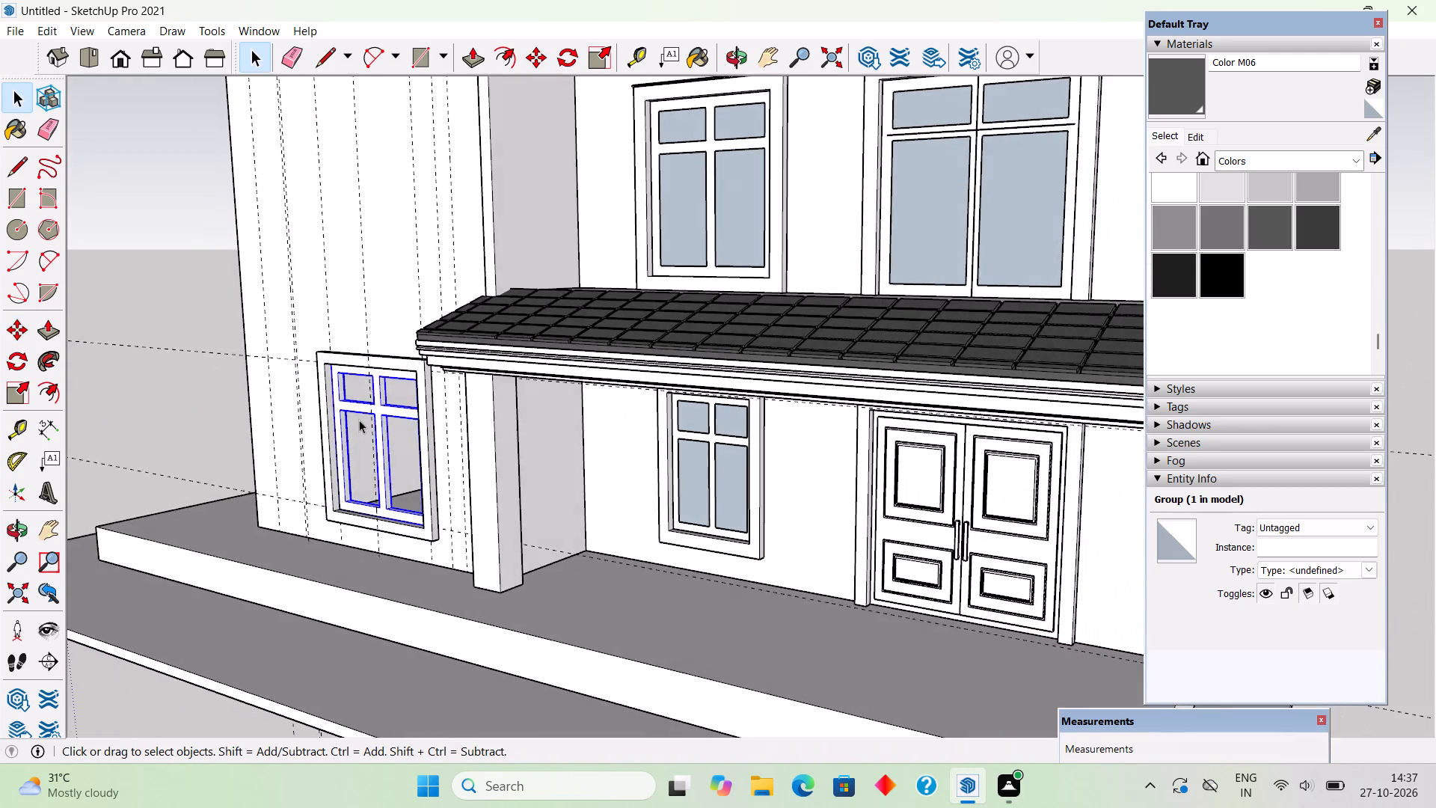
{"action": "scroll", "coordinate": [352, 408], "scroll_direction": "up", "scroll_amount": 18}
{"action": "middle_click_drag", "start_coordinate": [287, 355], "coordinate": [286, 309]}
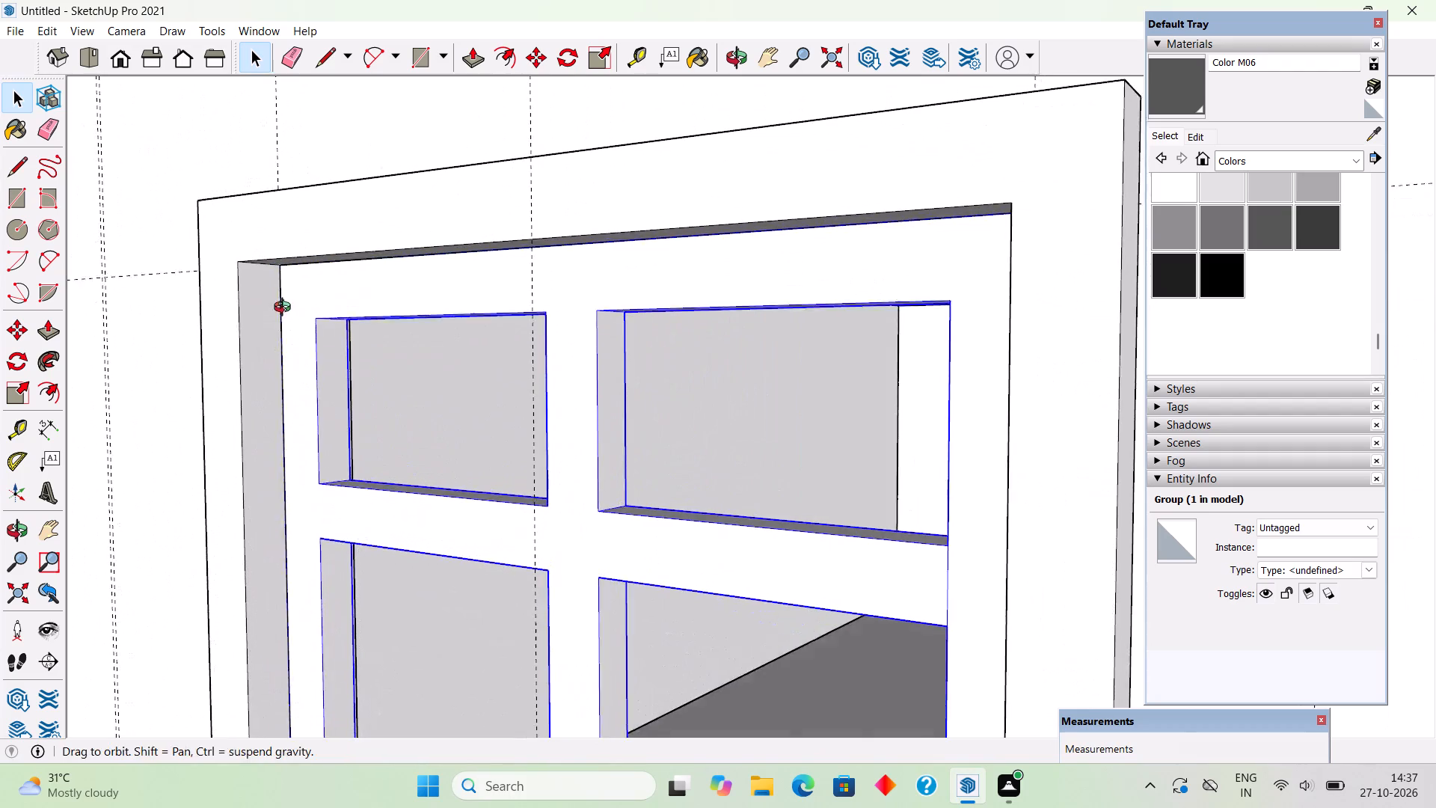
{"action": "middle_click_drag", "start_coordinate": [286, 309], "coordinate": [284, 302]}
{"action": "scroll", "coordinate": [371, 406], "scroll_direction": "up", "scroll_amount": 2}
{"action": "key", "text": "t"}
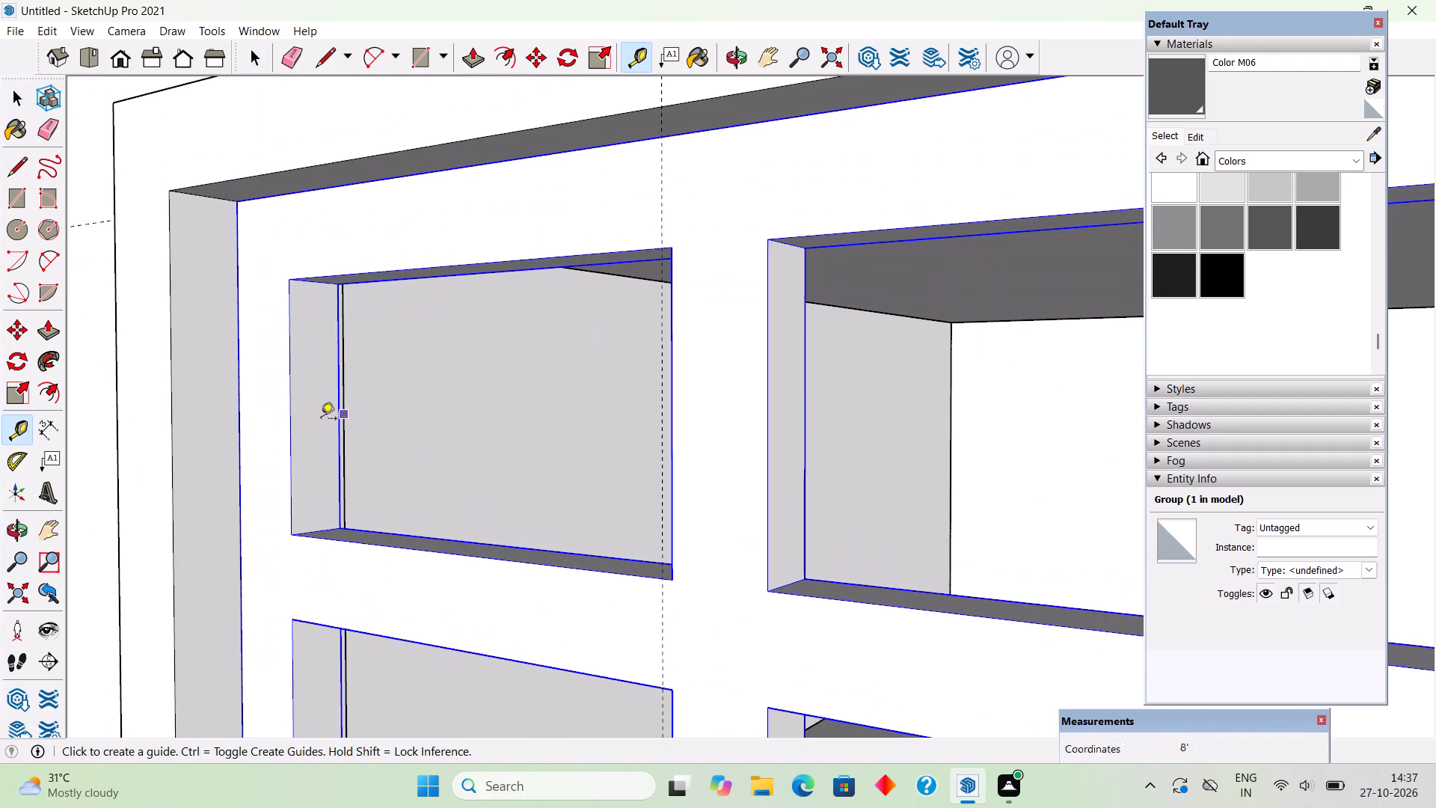
{"action": "left_click", "coordinate": [292, 440]}
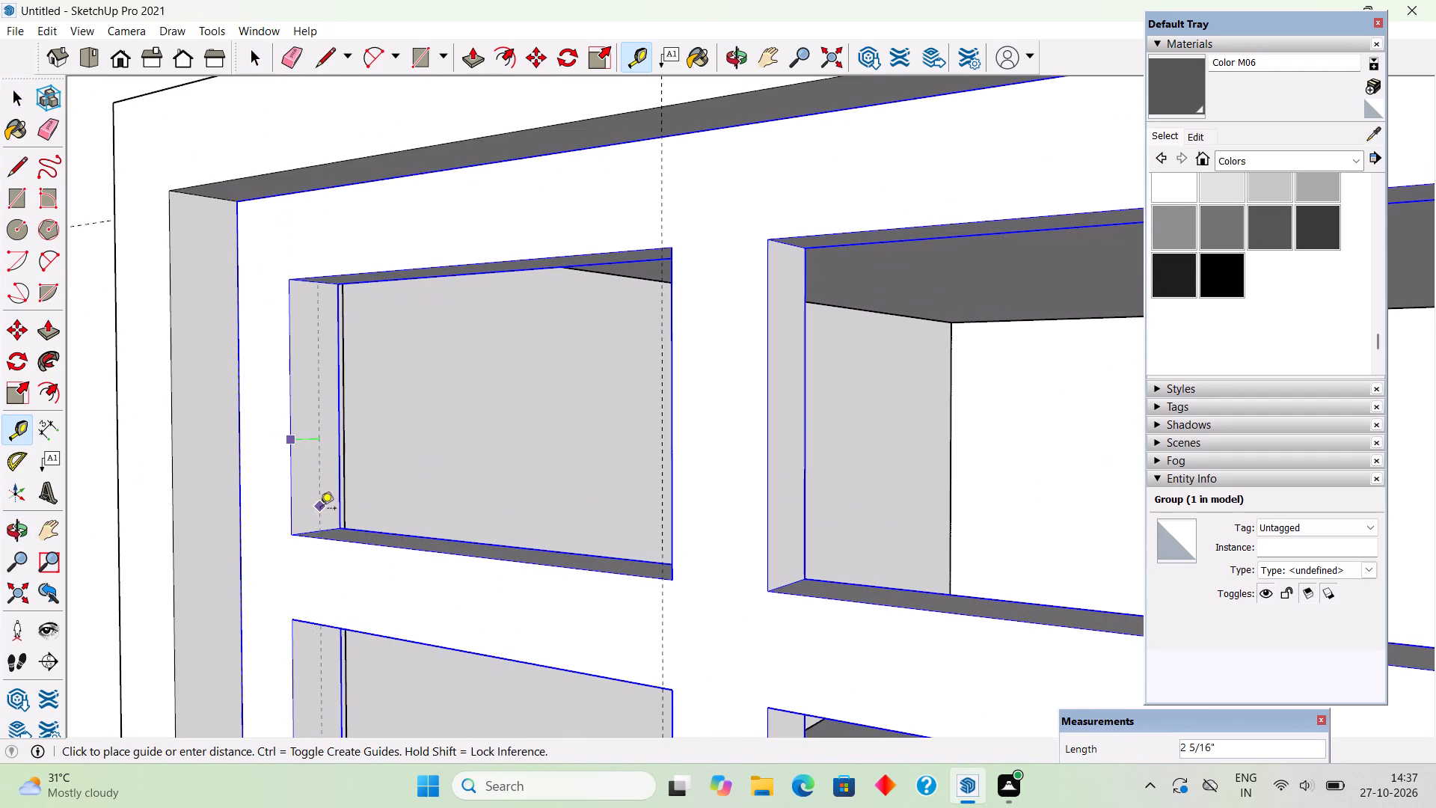
{"action": "left_click", "coordinate": [325, 530]}
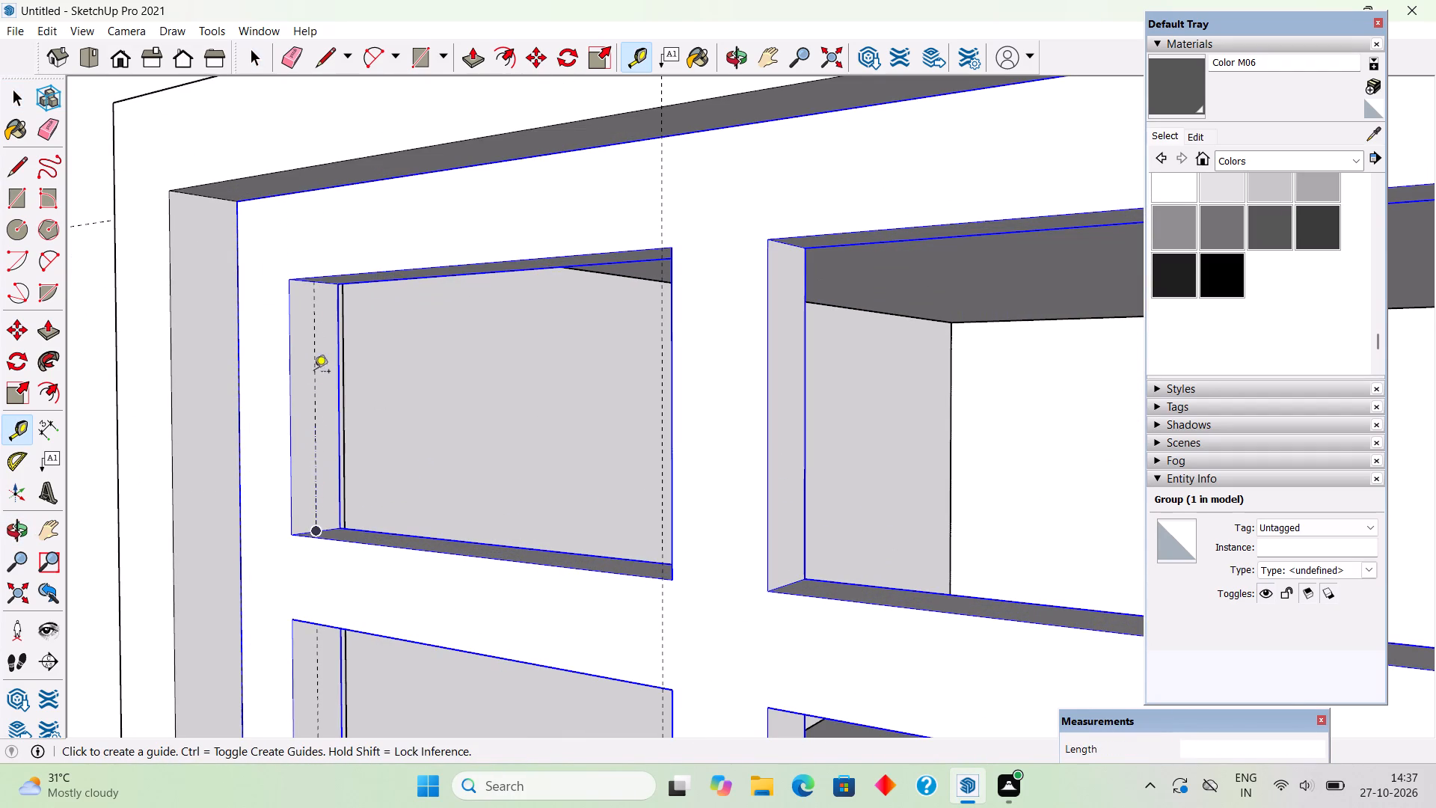
Place a horizontal guide at mid-height, about 9 3/4" up, on the outer side reveal of the upper pane farthest from the porch.
{"action": "left_click", "coordinate": [331, 528]}
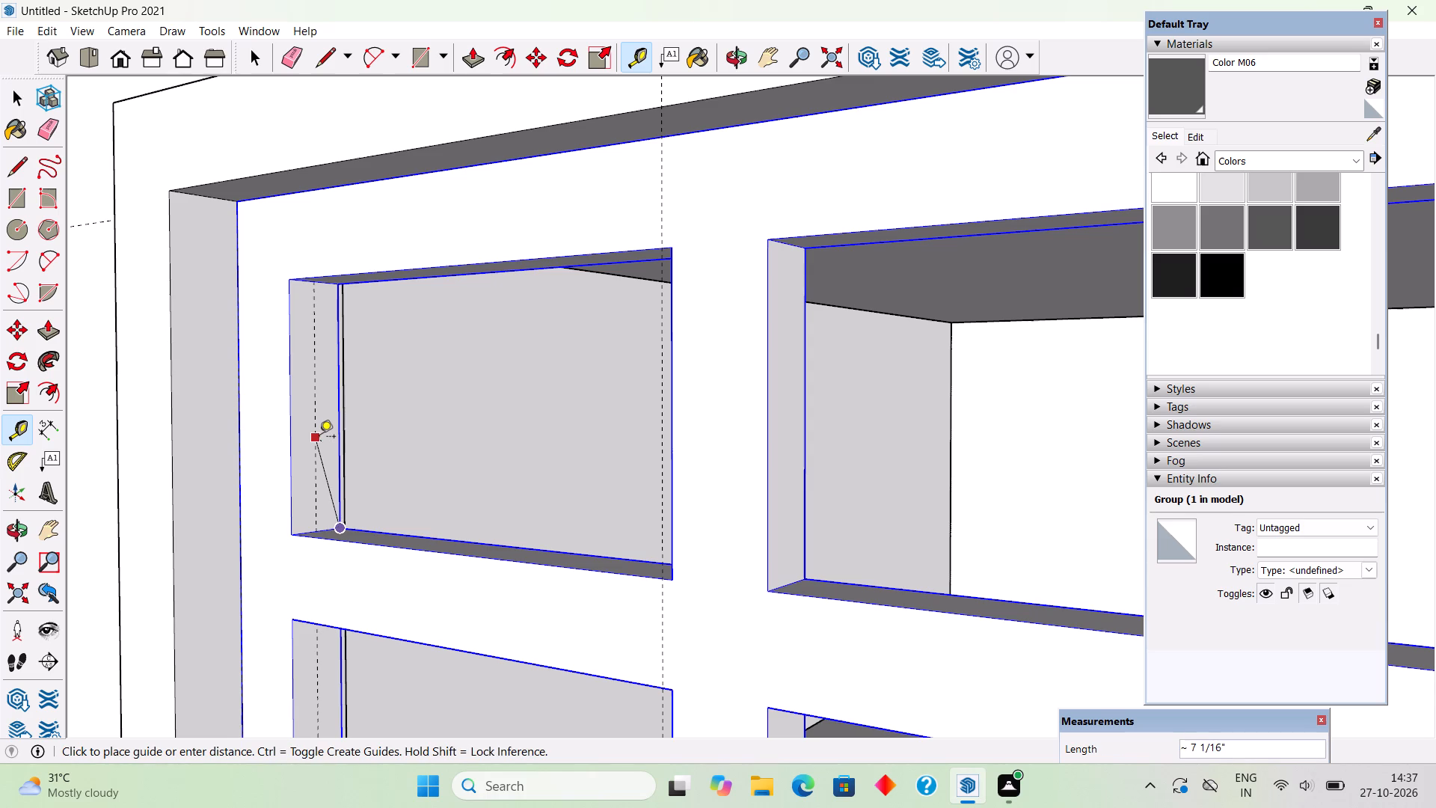
{"action": "key", "text": "t"}
{"action": "scroll", "coordinate": [322, 494], "scroll_direction": "up", "scroll_amount": 5}
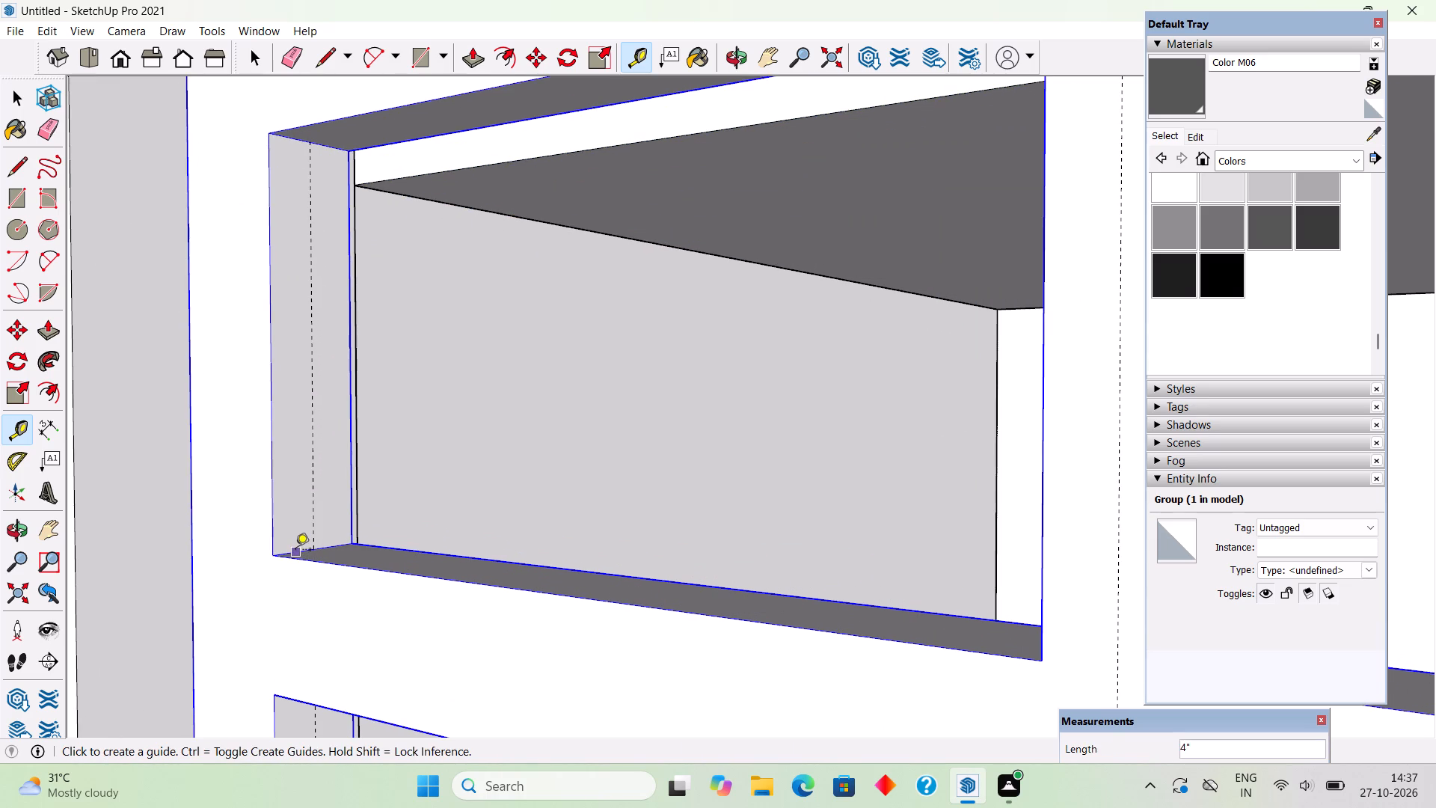
{"action": "left_click", "coordinate": [295, 551]}
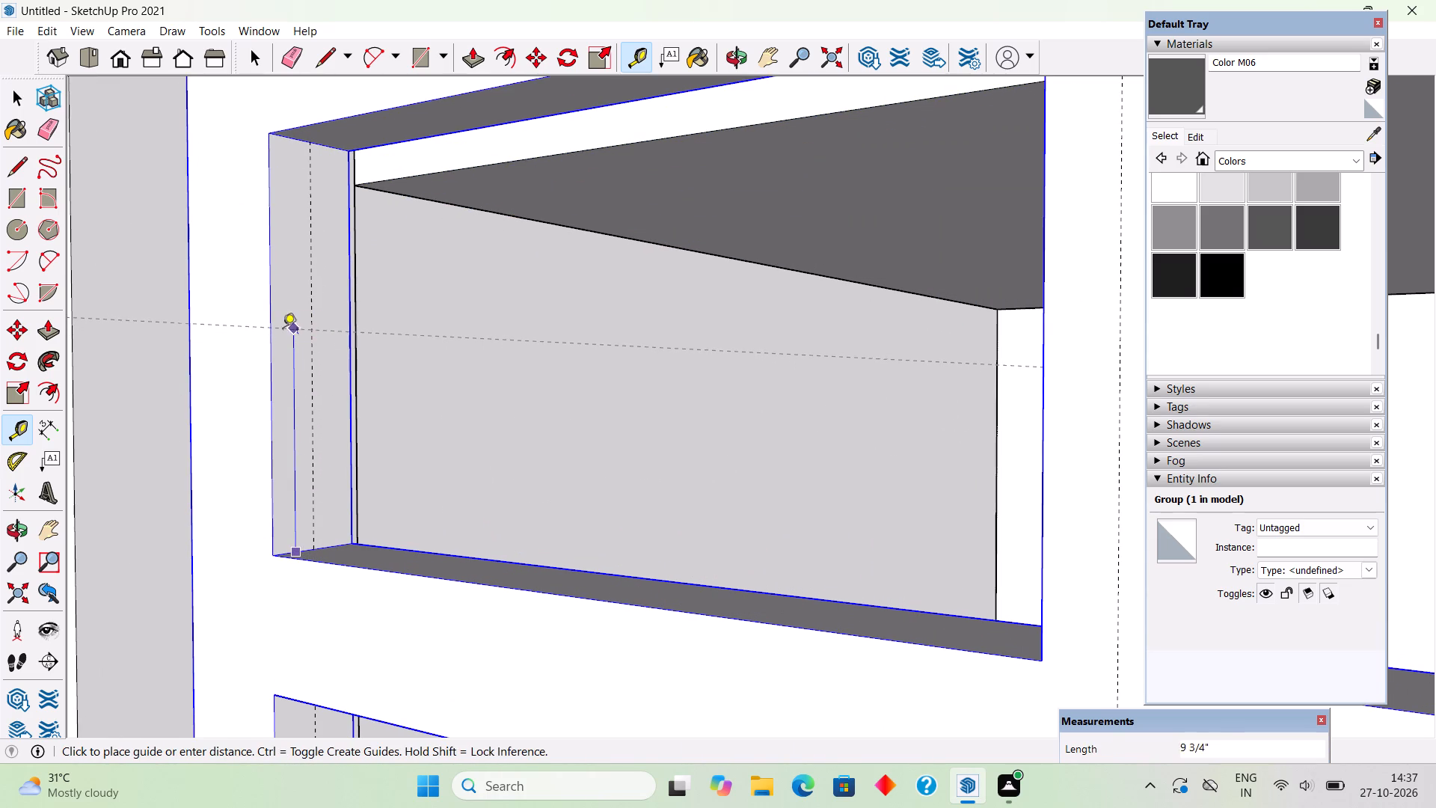
{"action": "left_click", "coordinate": [271, 343]}
{"action": "scroll", "coordinate": [281, 348], "scroll_direction": "down", "scroll_amount": 4}
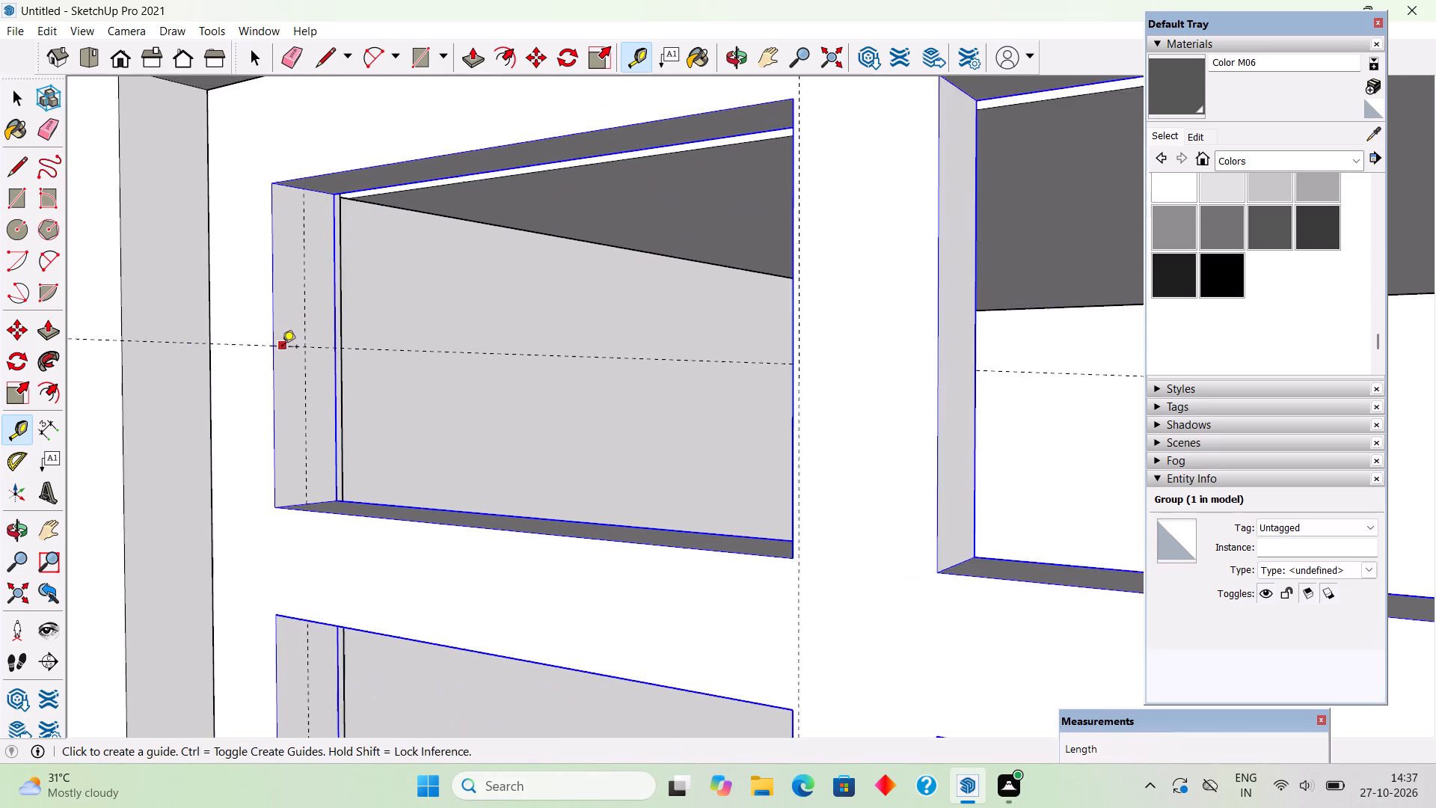
{"action": "scroll", "coordinate": [296, 367], "scroll_direction": "down", "scroll_amount": 2}
{"action": "scroll", "coordinate": [407, 344], "scroll_direction": "down", "scroll_amount": 3}
Place a lengthwise guide midway through the frame's depth along the bottom reveals of the upper panes.
{"action": "middle_click_drag", "start_coordinate": [567, 512], "coordinate": [700, 645]}
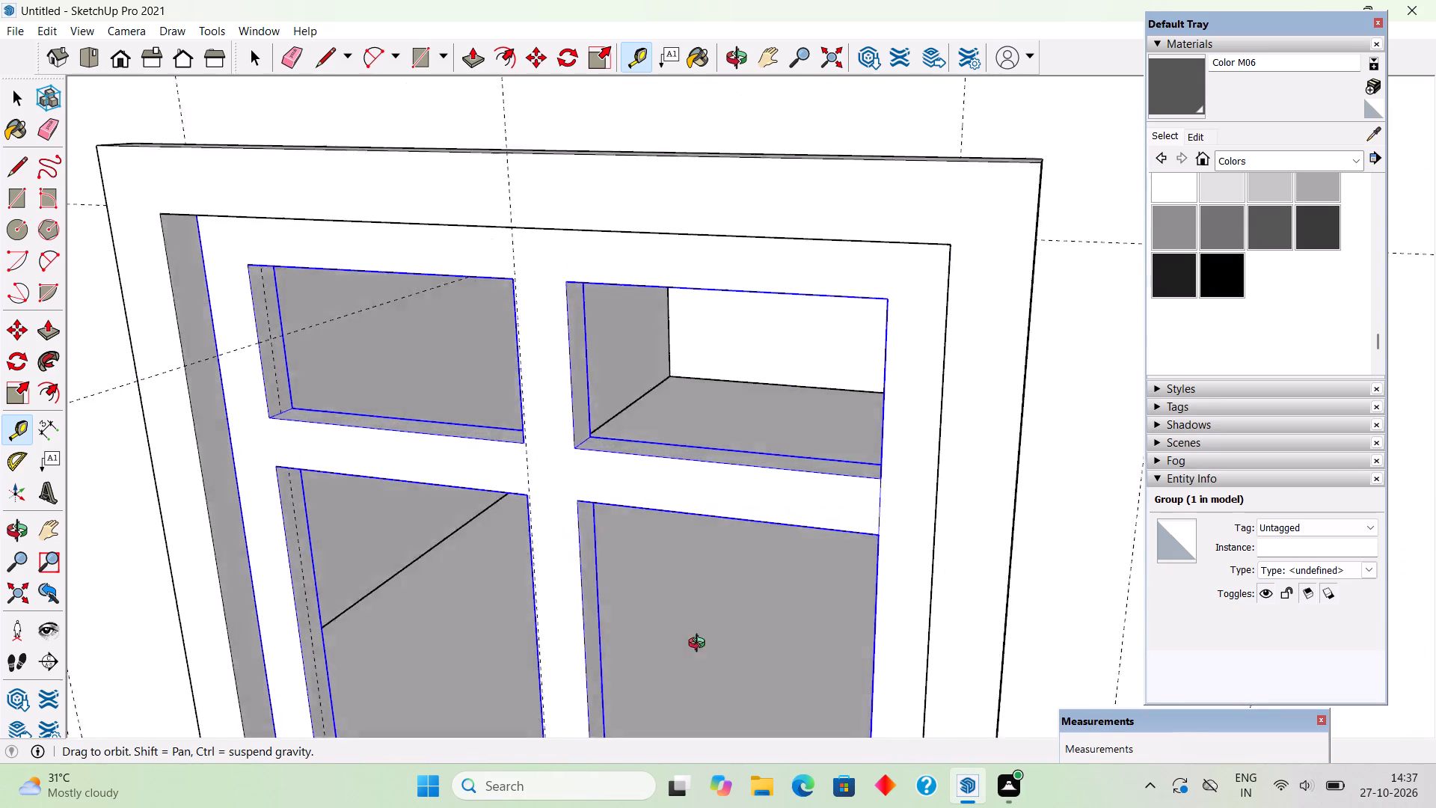
{"action": "middle_click_drag", "start_coordinate": [700, 645], "coordinate": [784, 701]}
{"action": "scroll", "coordinate": [412, 489], "scroll_direction": "up", "scroll_amount": 3}
{"action": "left_click", "coordinate": [414, 474]}
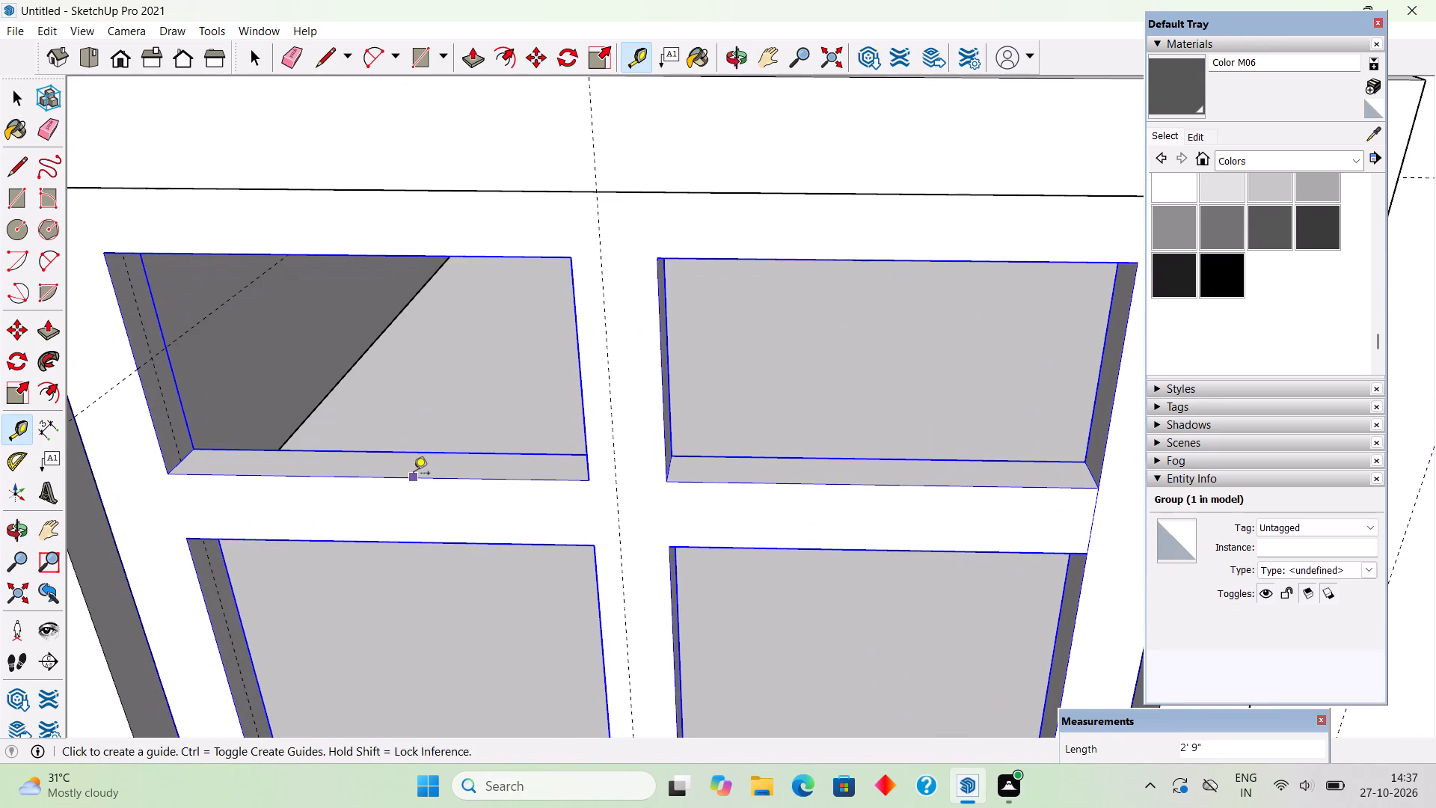
{"action": "left_click", "coordinate": [185, 461]}
Place a crosswise guide at the middle of the upper far pane's bottom reveal, 1' 4 1/2" from its outer side.
{"action": "middle_click_drag", "start_coordinate": [346, 572], "coordinate": [428, 594]}
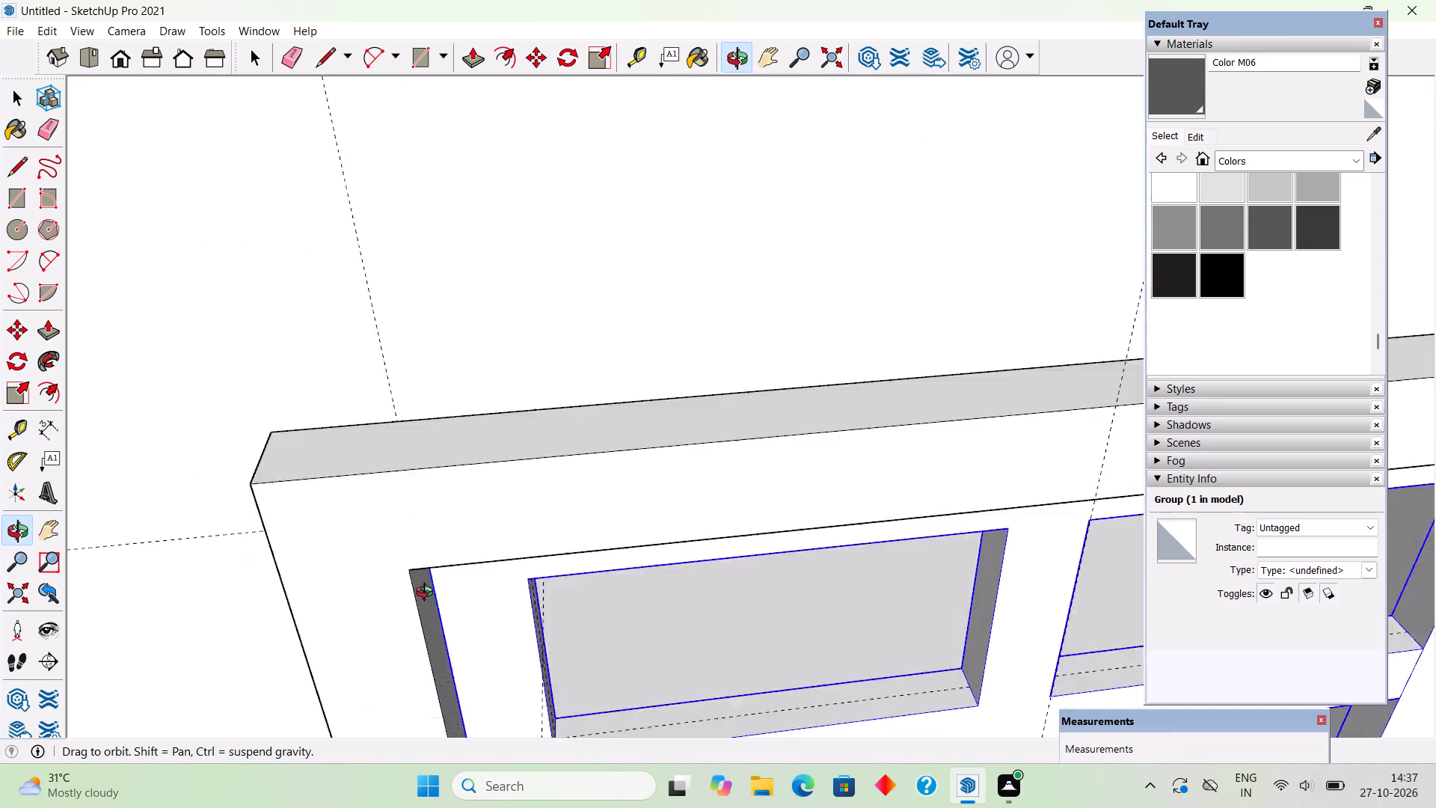
{"action": "middle_click_drag", "start_coordinate": [428, 594], "coordinate": [426, 492]}
{"action": "scroll", "coordinate": [424, 489], "scroll_direction": "down", "scroll_amount": 14}
{"action": "middle_click_drag", "start_coordinate": [509, 398], "coordinate": [540, 602]}
{"action": "scroll", "coordinate": [520, 386], "scroll_direction": "down", "scroll_amount": 6}
{"action": "scroll", "coordinate": [600, 643], "scroll_direction": "up", "scroll_amount": 7}
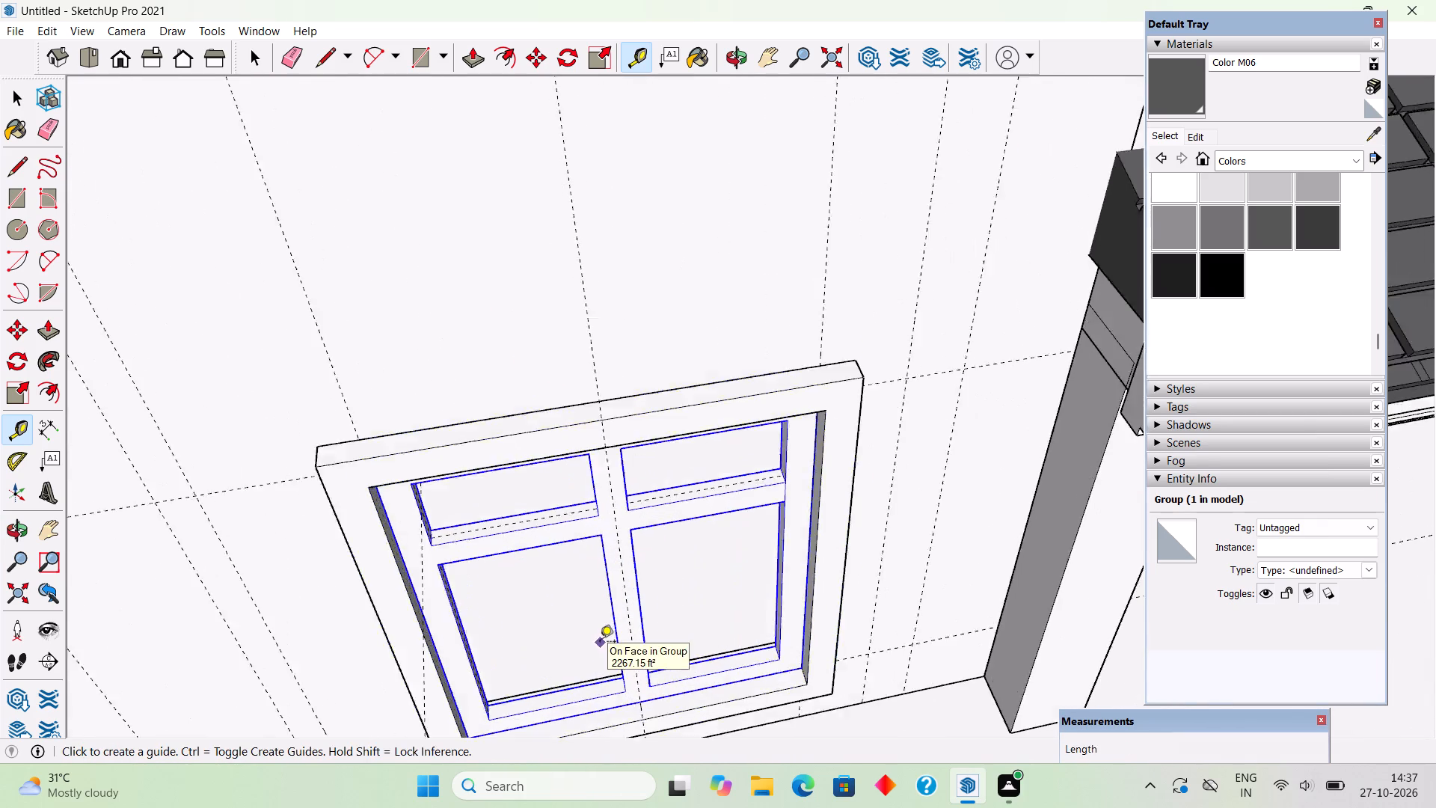
{"action": "scroll", "coordinate": [600, 643], "scroll_direction": "up", "scroll_amount": 2}
{"action": "scroll", "coordinate": [345, 495], "scroll_direction": "up", "scroll_amount": 8}
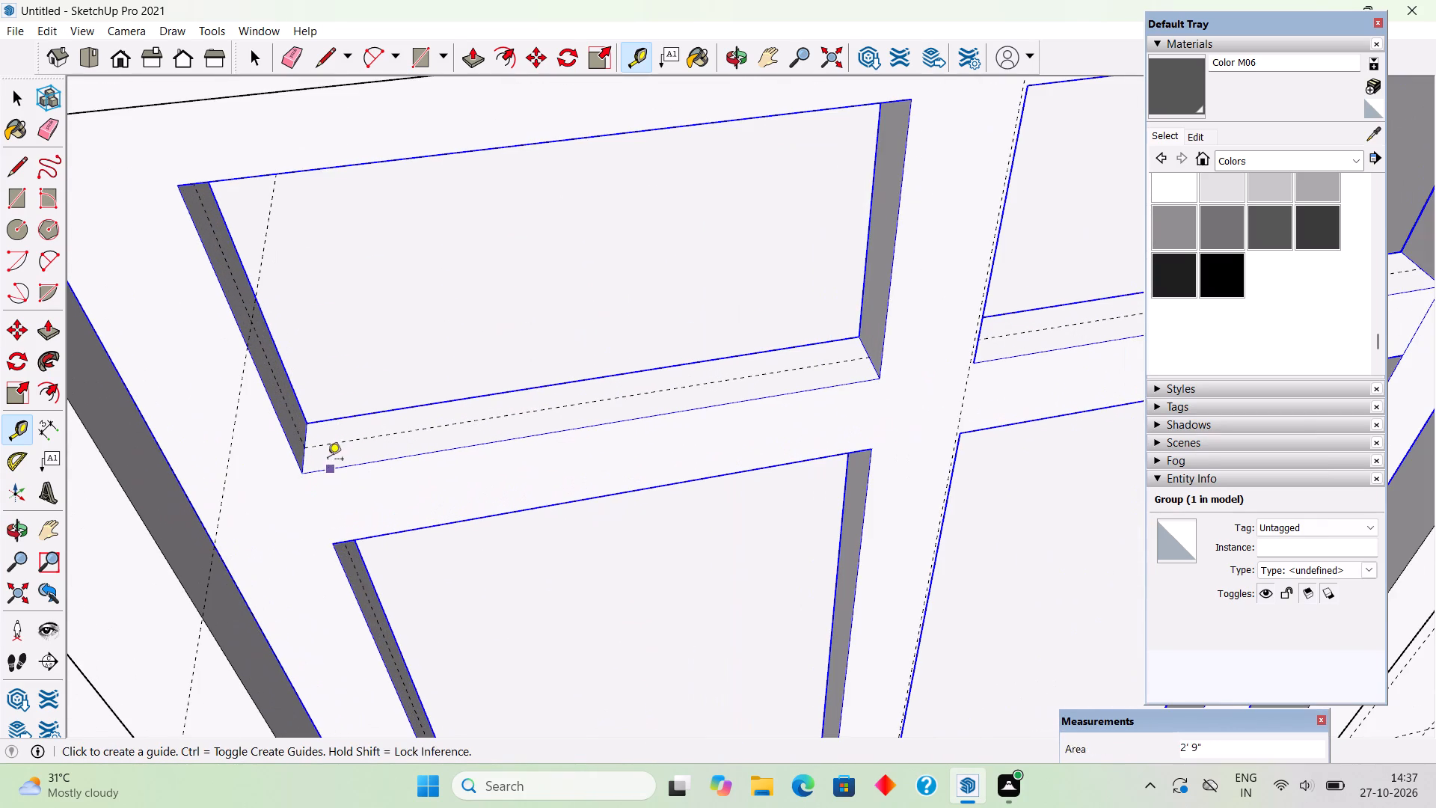
{"action": "left_click", "coordinate": [307, 459]}
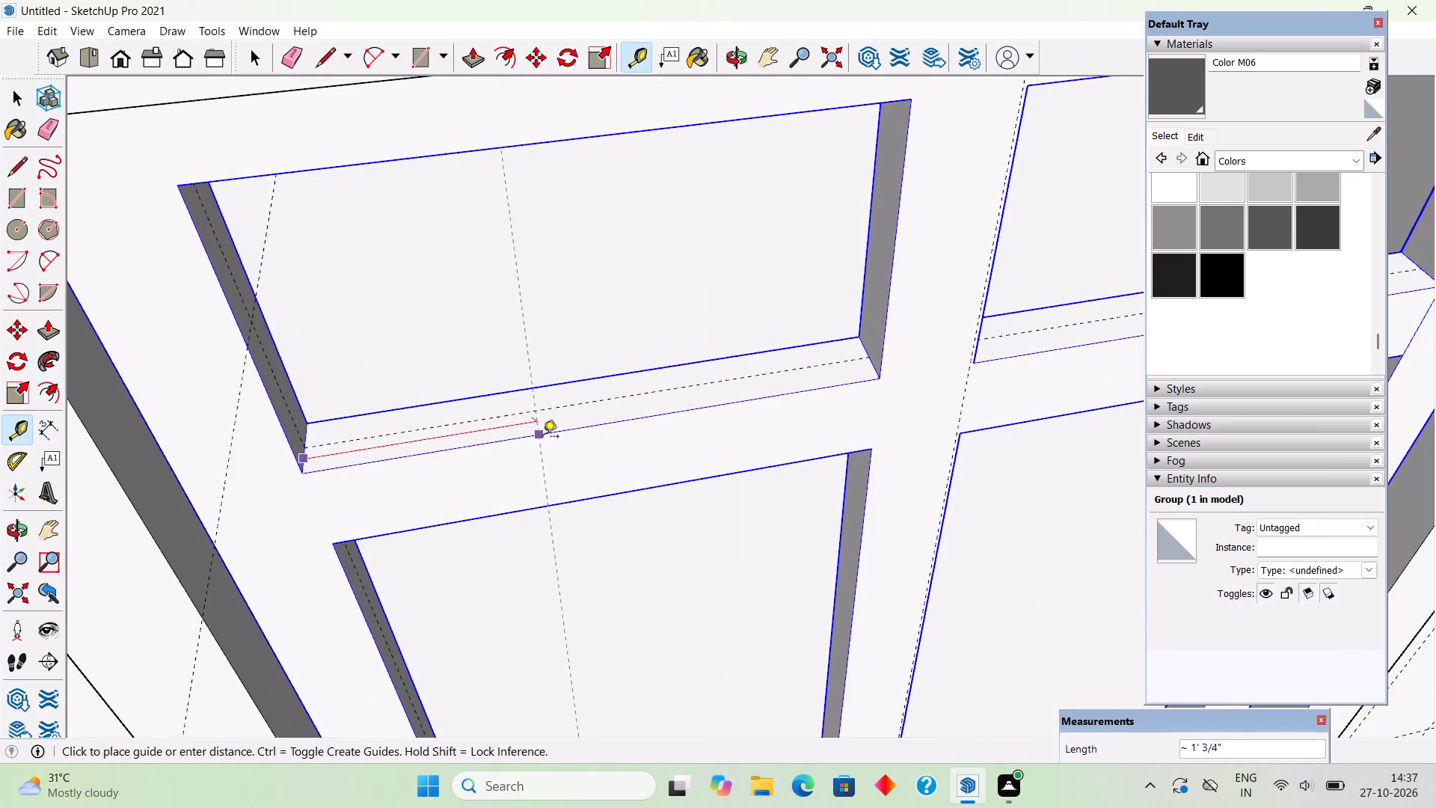
{"action": "left_click", "coordinate": [608, 422]}
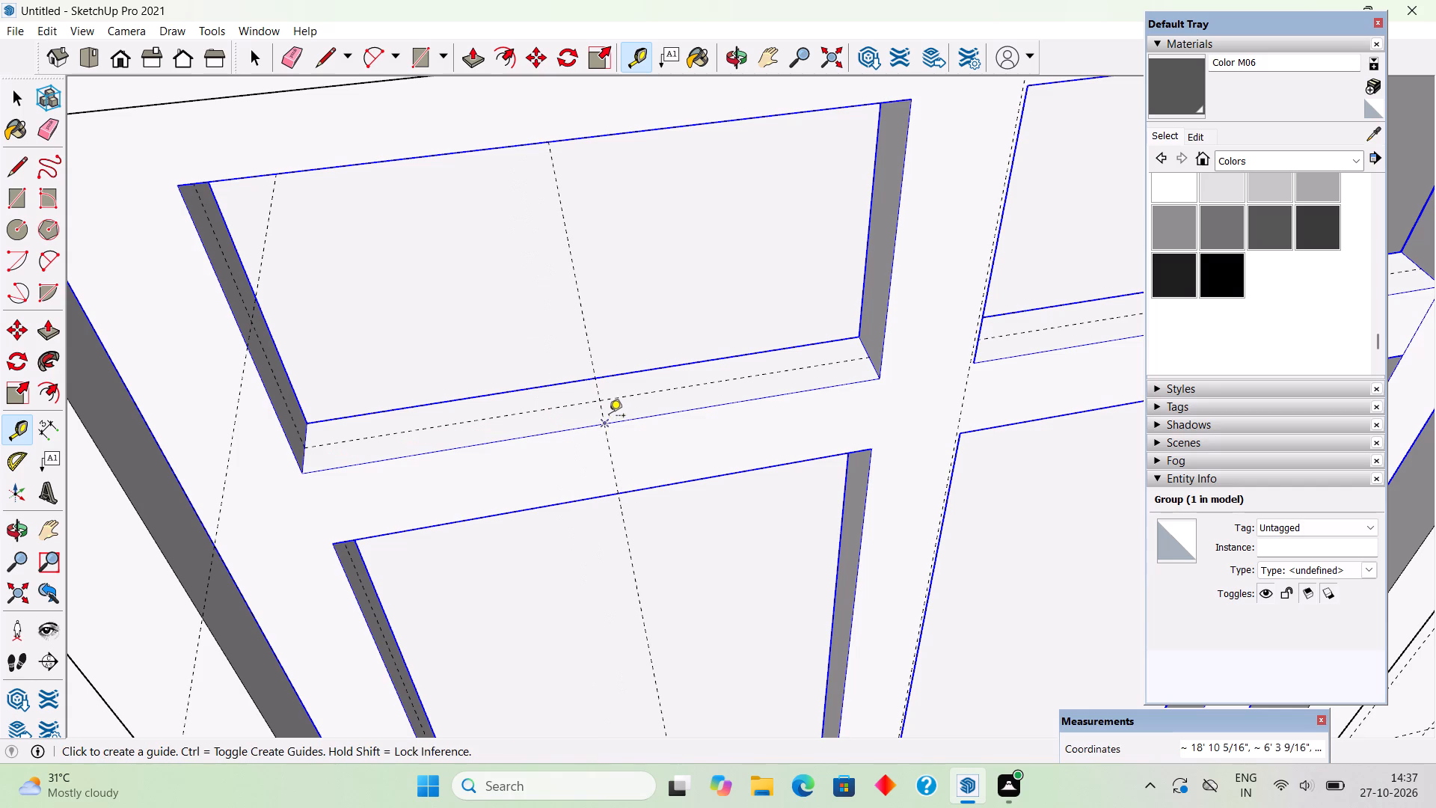
Add two parallel guides on the far upper pane's bottom reveal, 7" to each side of its centre guide.
{"action": "left_click", "coordinate": [606, 413]}
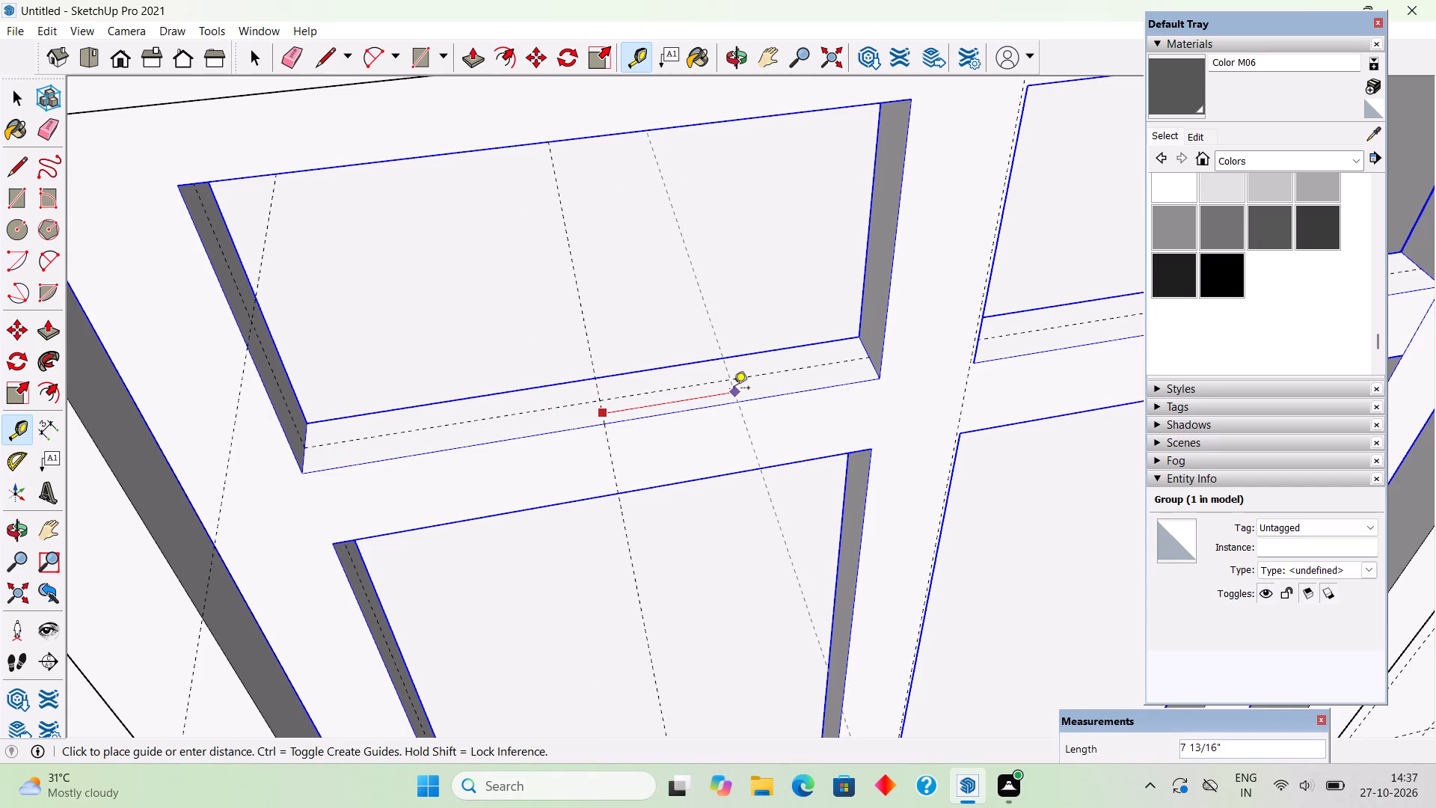
{"action": "type", "text": "7\""}
{"action": "key", "text": "Return"}
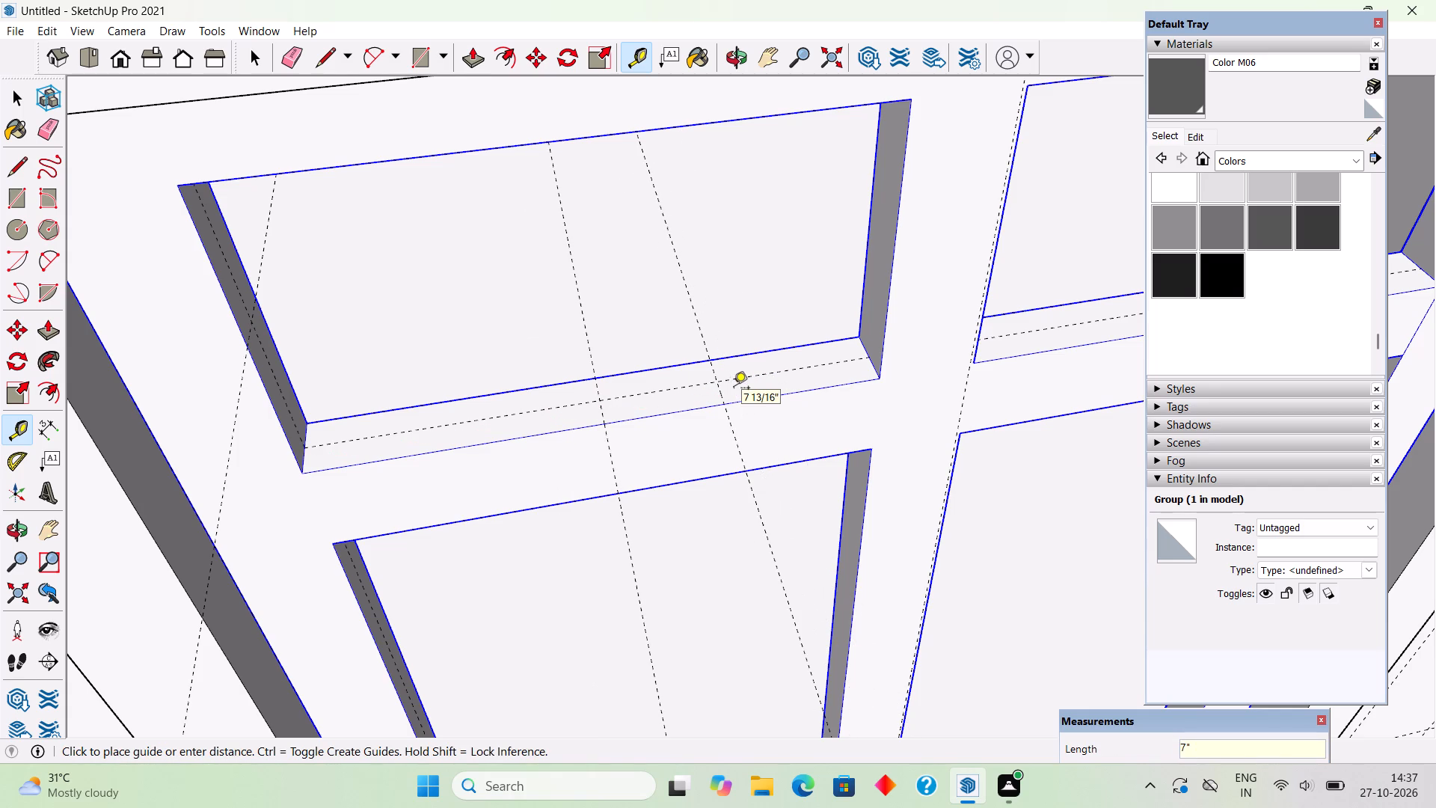
{"action": "left_click", "coordinate": [604, 414]}
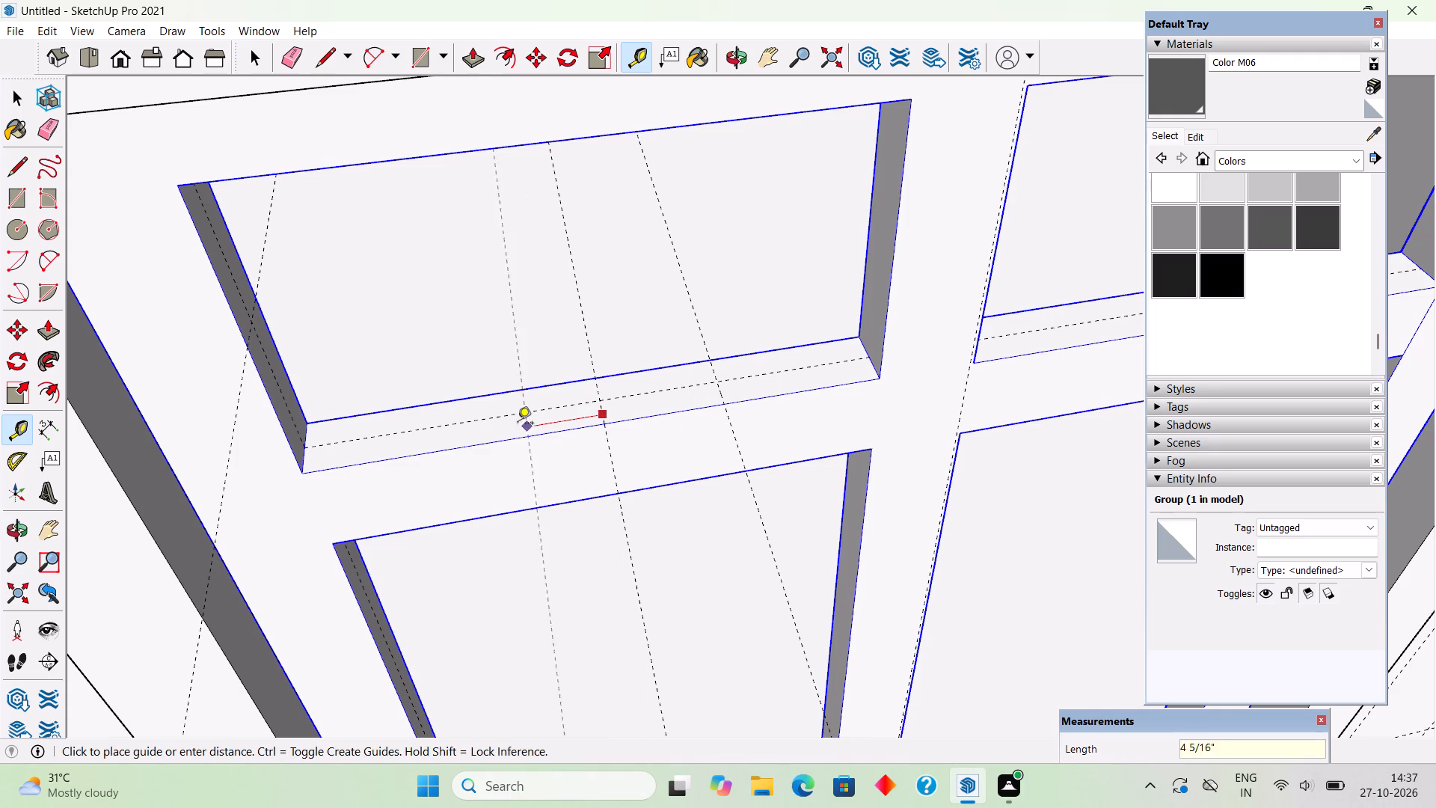
{"action": "type", "text": "7\""}
{"action": "key", "text": "Return"}
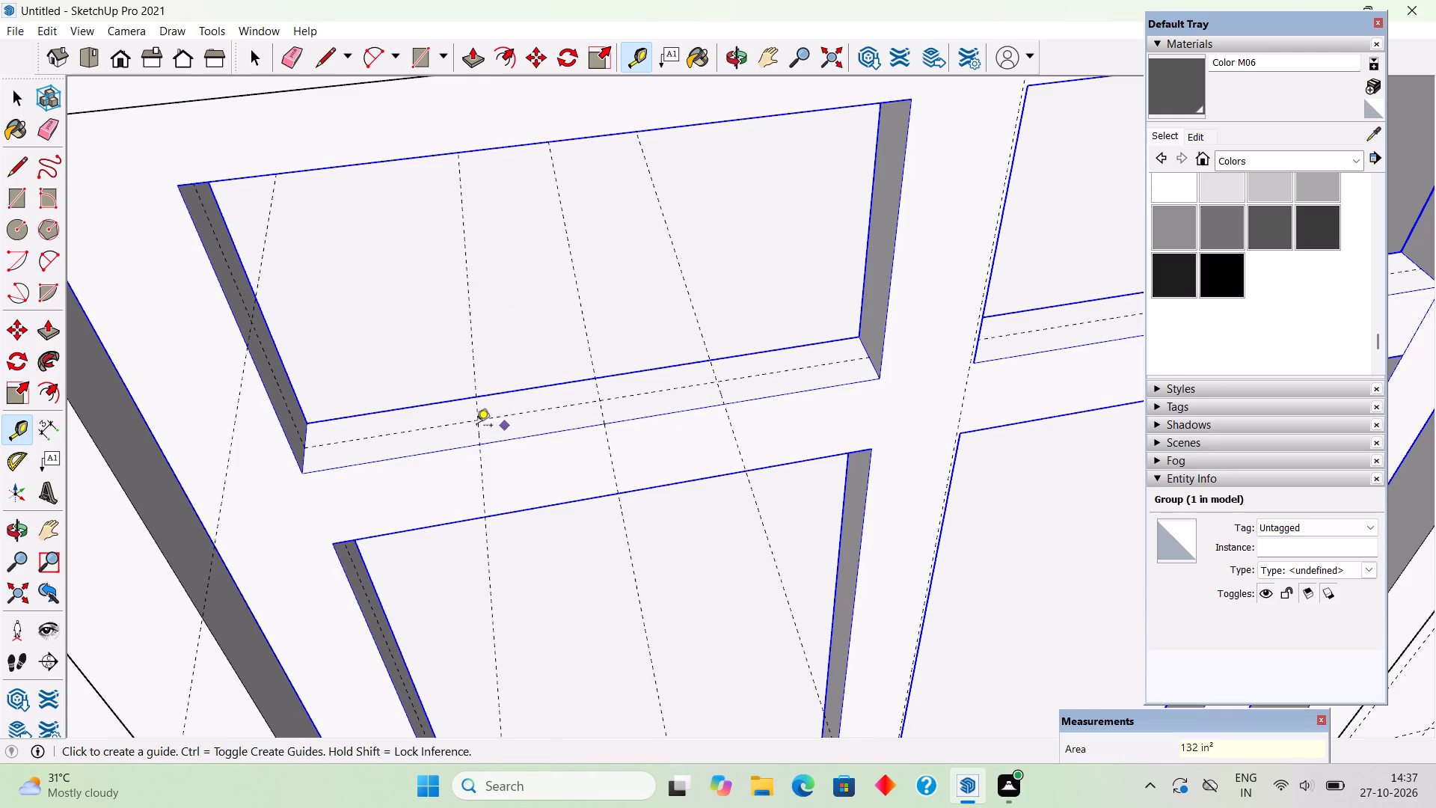
Offset a guide 1" toward the centre from each of the two 7" guides on the far upper pane's bottom reveal.
{"action": "left_click", "coordinate": [307, 459]}
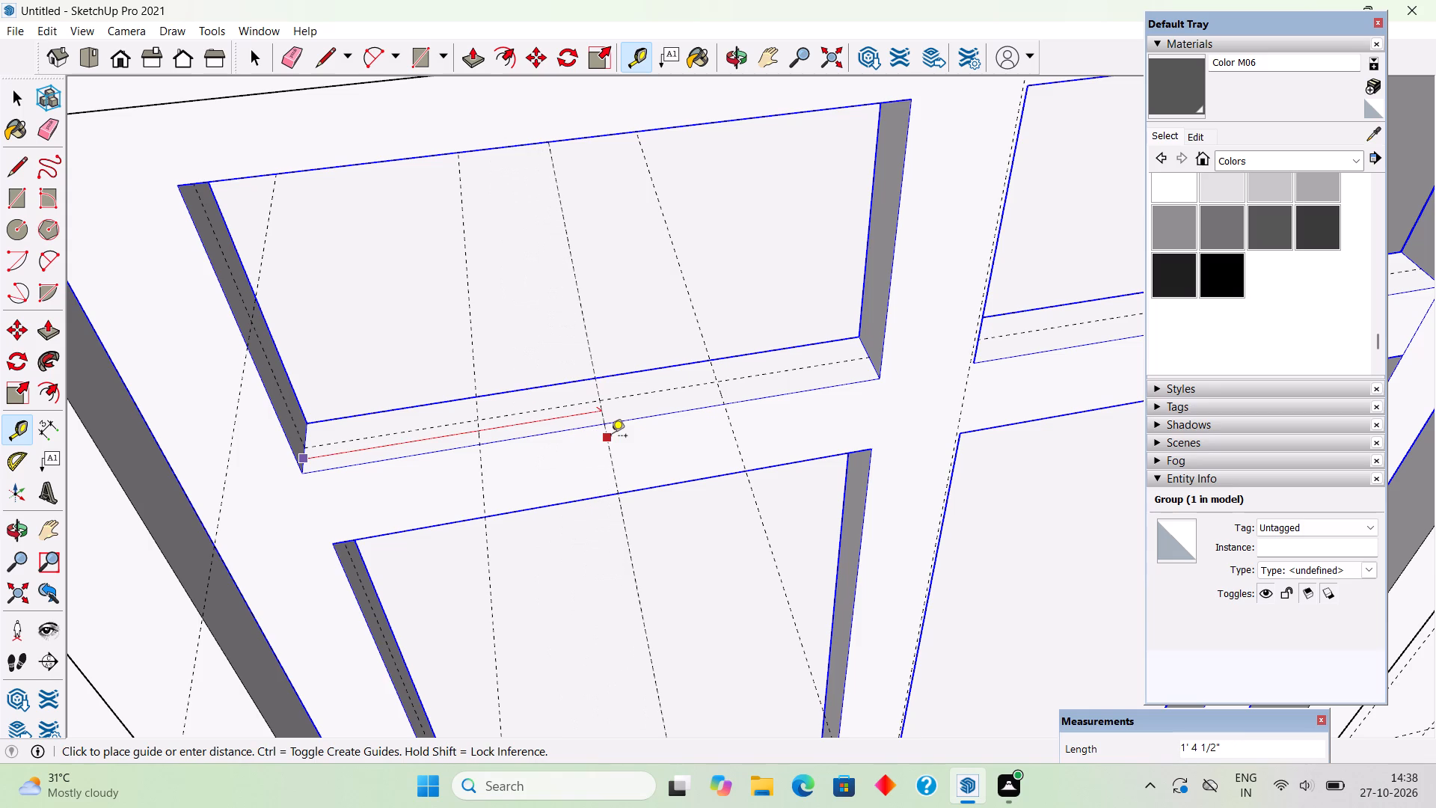
{"action": "key", "text": "space"}
{"action": "scroll", "coordinate": [604, 438], "scroll_direction": "down", "scroll_amount": 3}
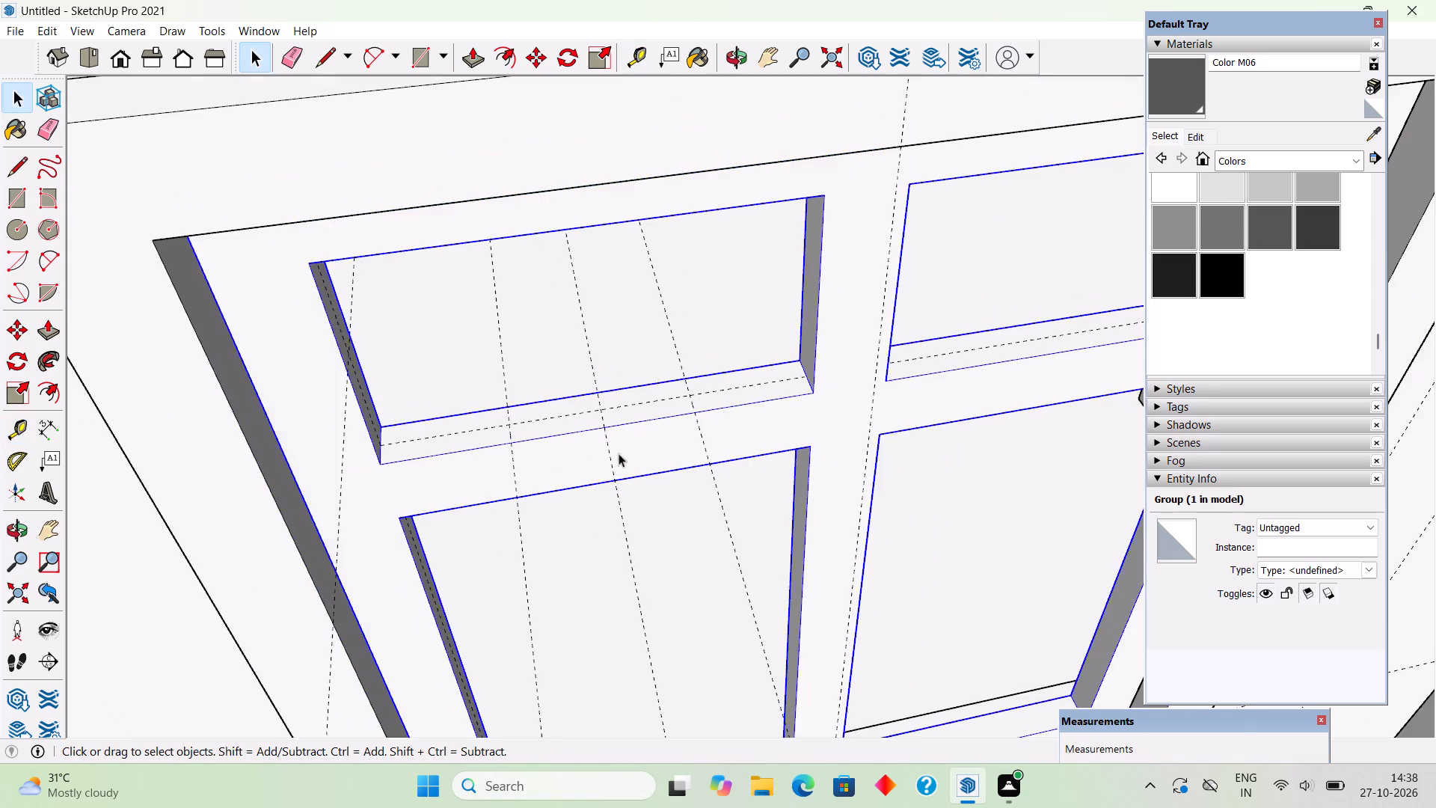
{"action": "middle_click_drag", "start_coordinate": [628, 439], "coordinate": [620, 452]}
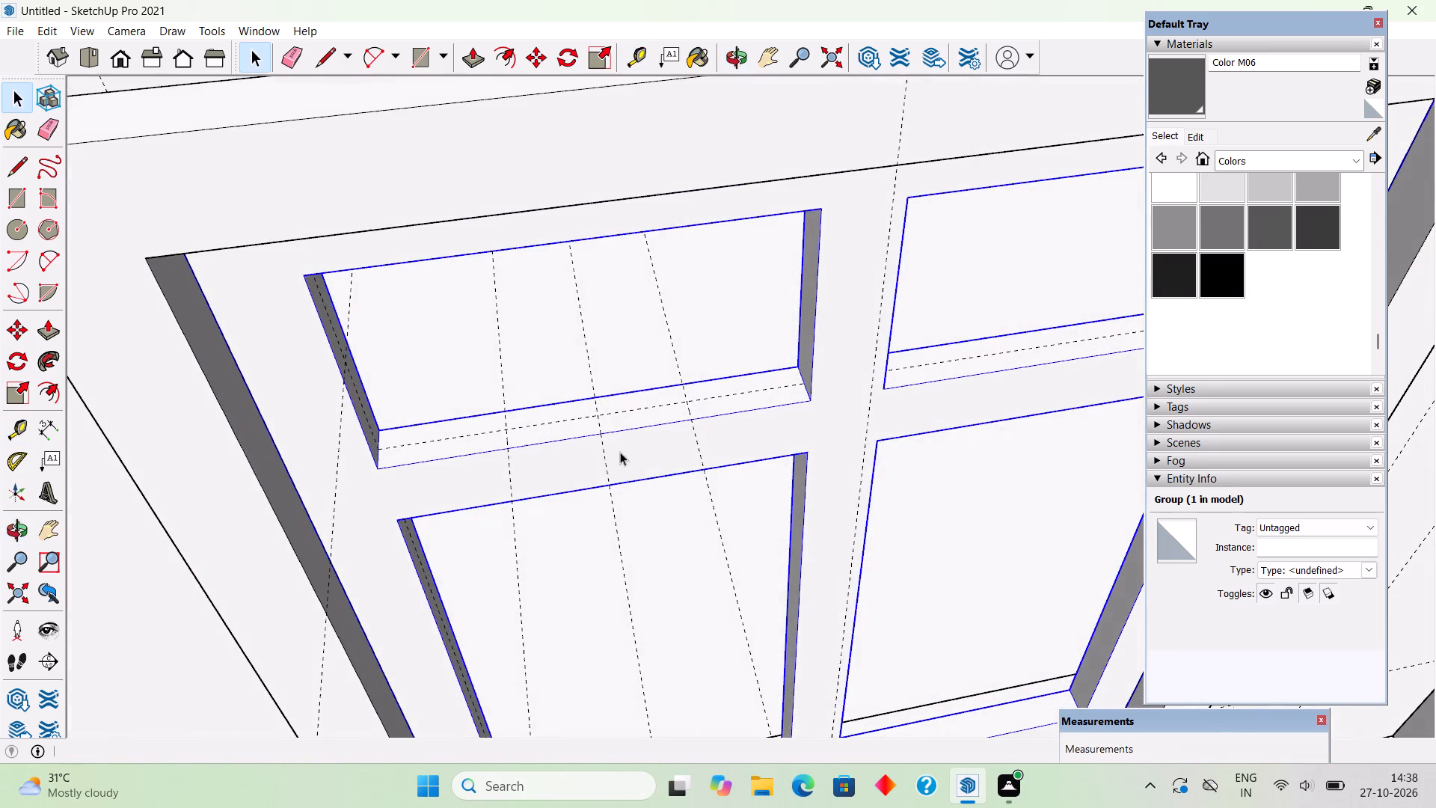
{"action": "scroll", "coordinate": [500, 407], "scroll_direction": "up", "scroll_amount": 4}
{"action": "scroll", "coordinate": [500, 407], "scroll_direction": "down", "scroll_amount": 3}
{"action": "key", "text": "t"}
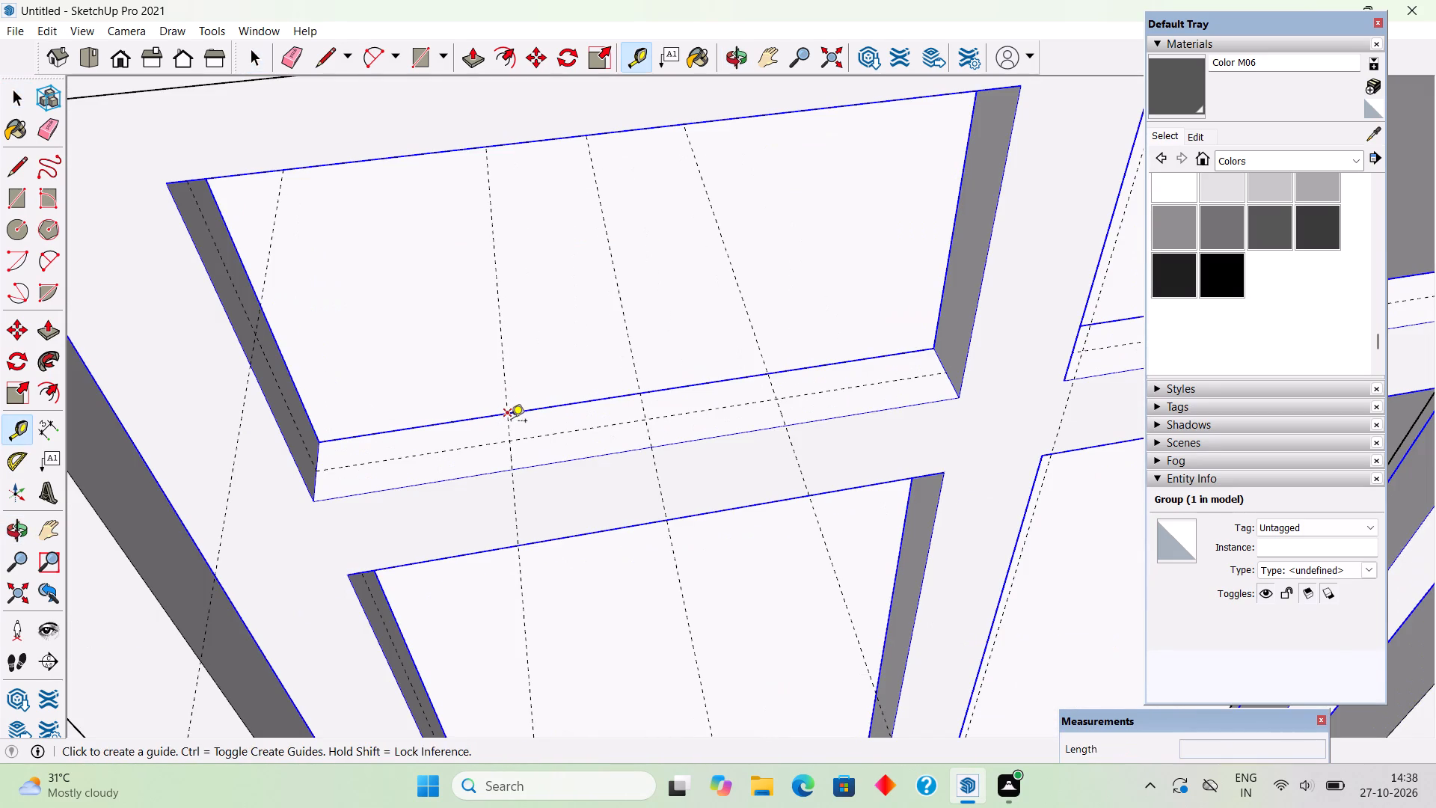
{"action": "left_click", "coordinate": [511, 429]}
{"action": "type", "text": "1\""}
{"action": "key", "text": "Return"}
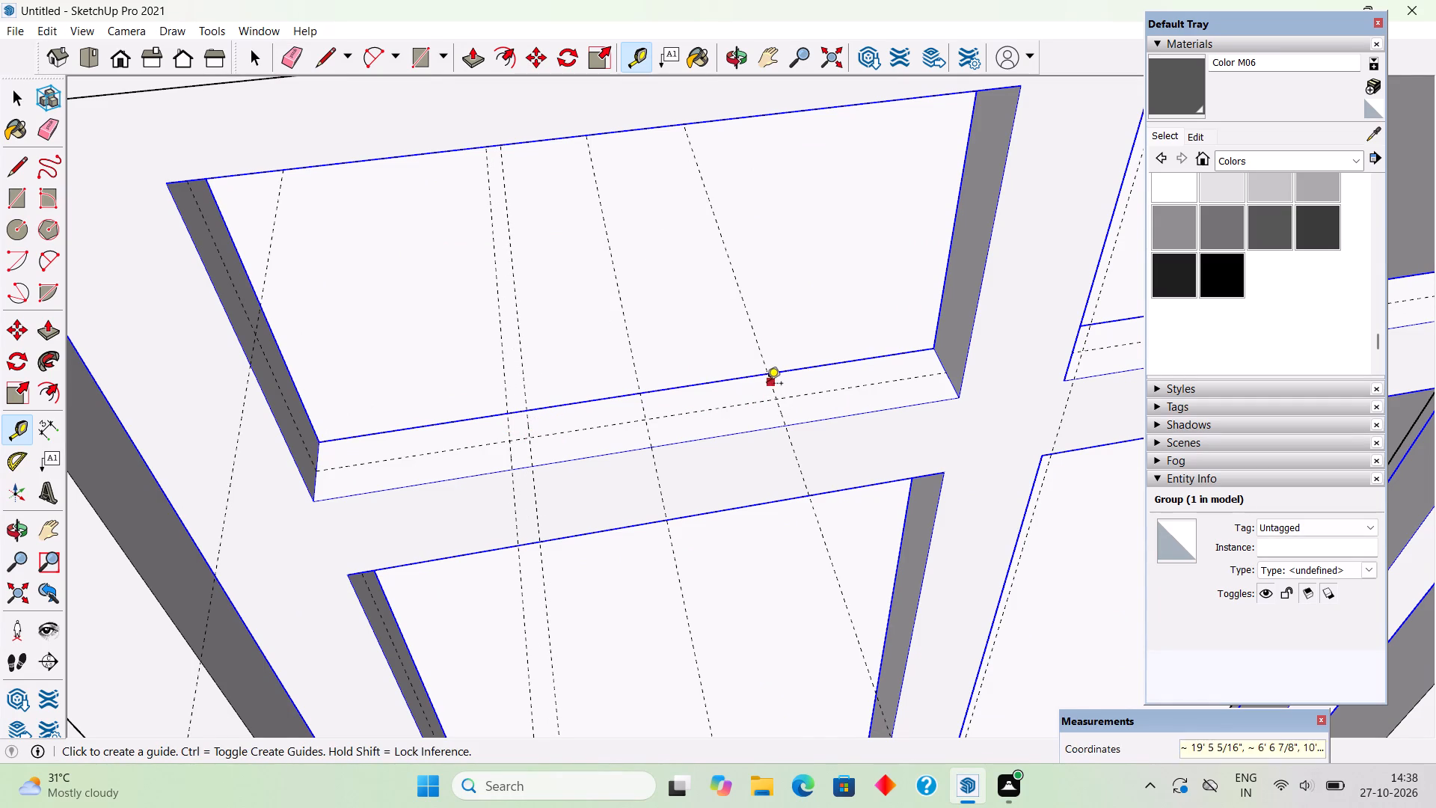
{"action": "left_click", "coordinate": [767, 385]}
{"action": "type", "text": "1\""}
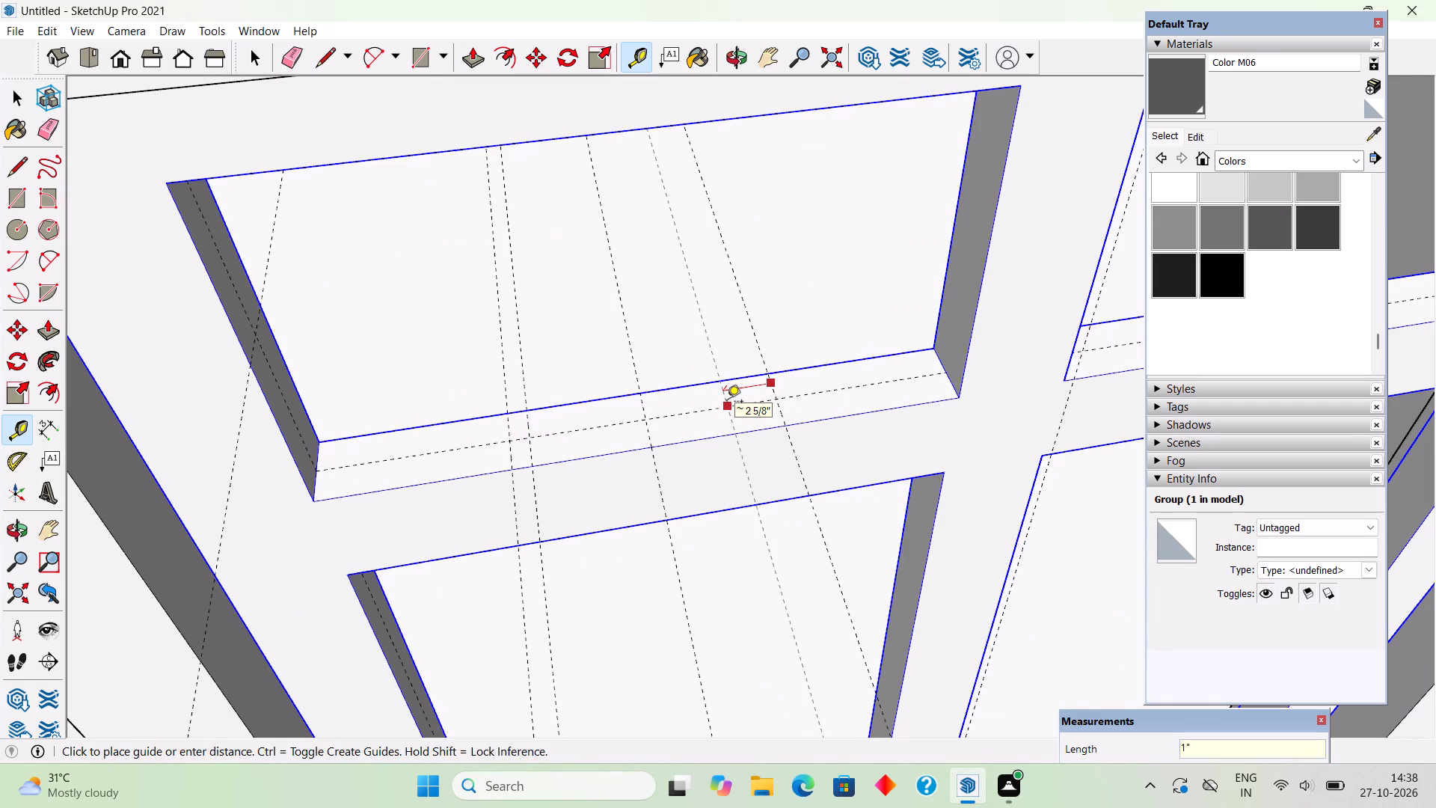
{"action": "key", "text": "Return"}
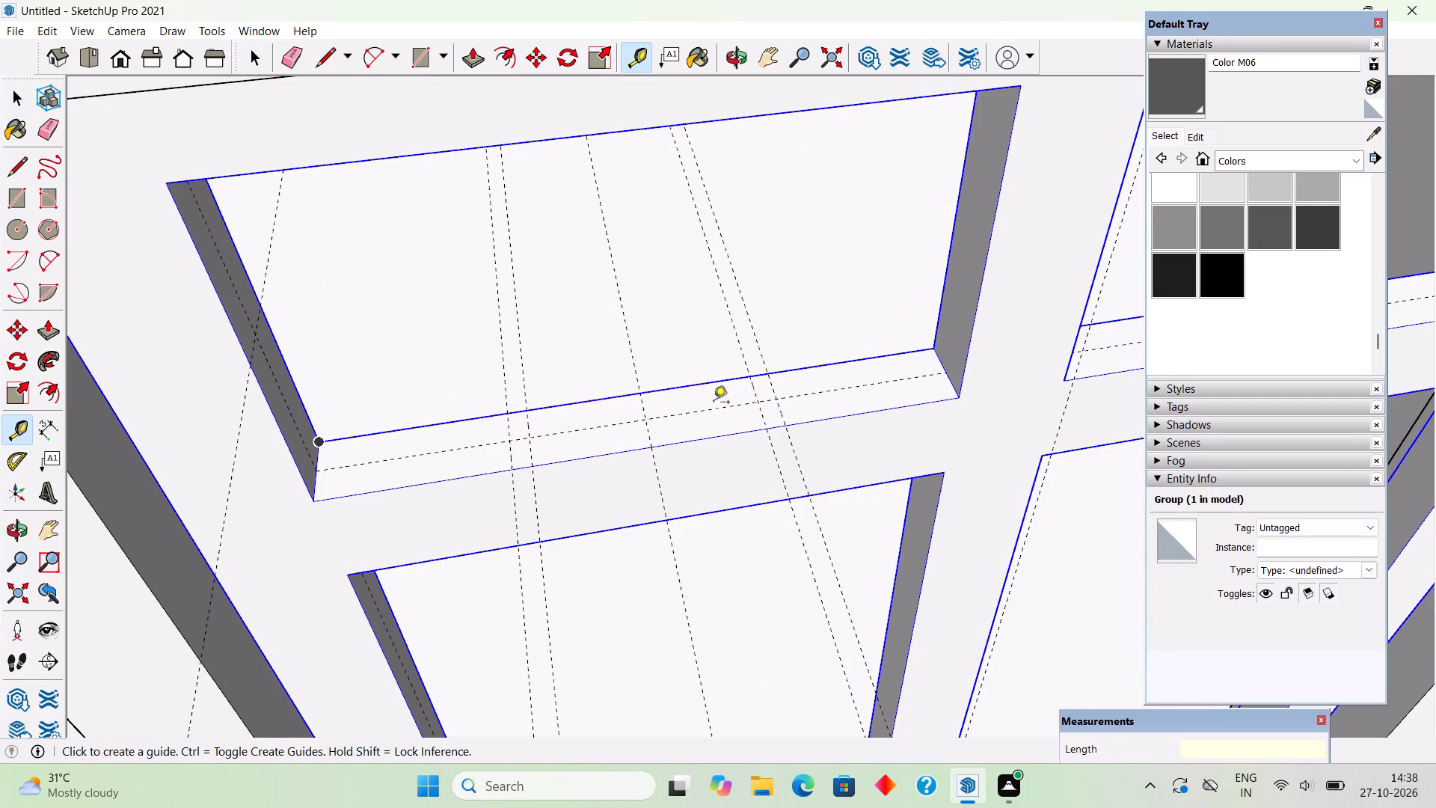
Place a crosswise centre guide on the bottom reveal of the upper pane nearest the porch, 1' 4 1/2" from its outer side.
{"action": "scroll", "coordinate": [536, 421], "scroll_direction": "down", "scroll_amount": 6}
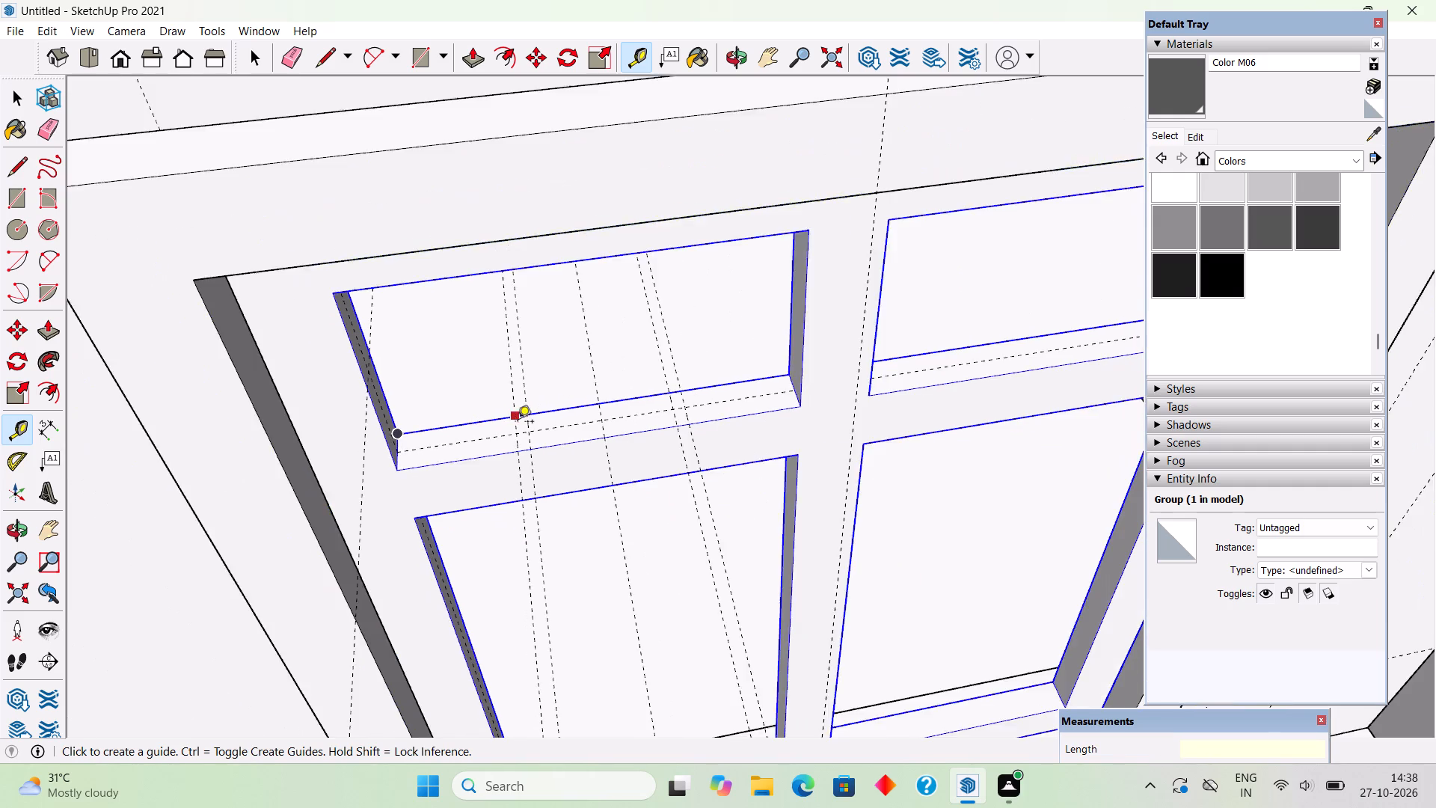
{"action": "scroll", "coordinate": [534, 440], "scroll_direction": "down", "scroll_amount": 3}
{"action": "scroll", "coordinate": [1062, 370], "scroll_direction": "up", "scroll_amount": 4}
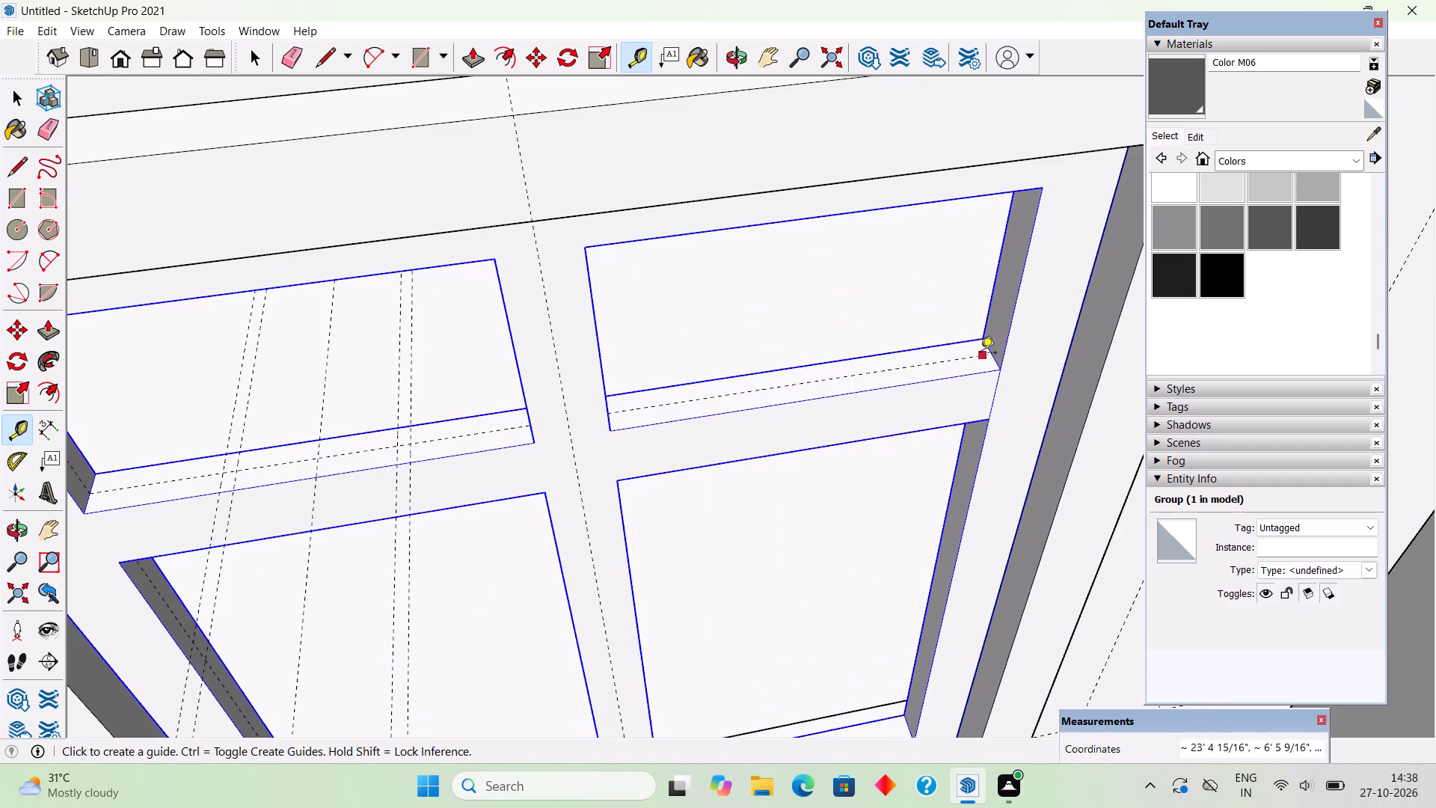
{"action": "scroll", "coordinate": [991, 352], "scroll_direction": "up", "scroll_amount": 2}
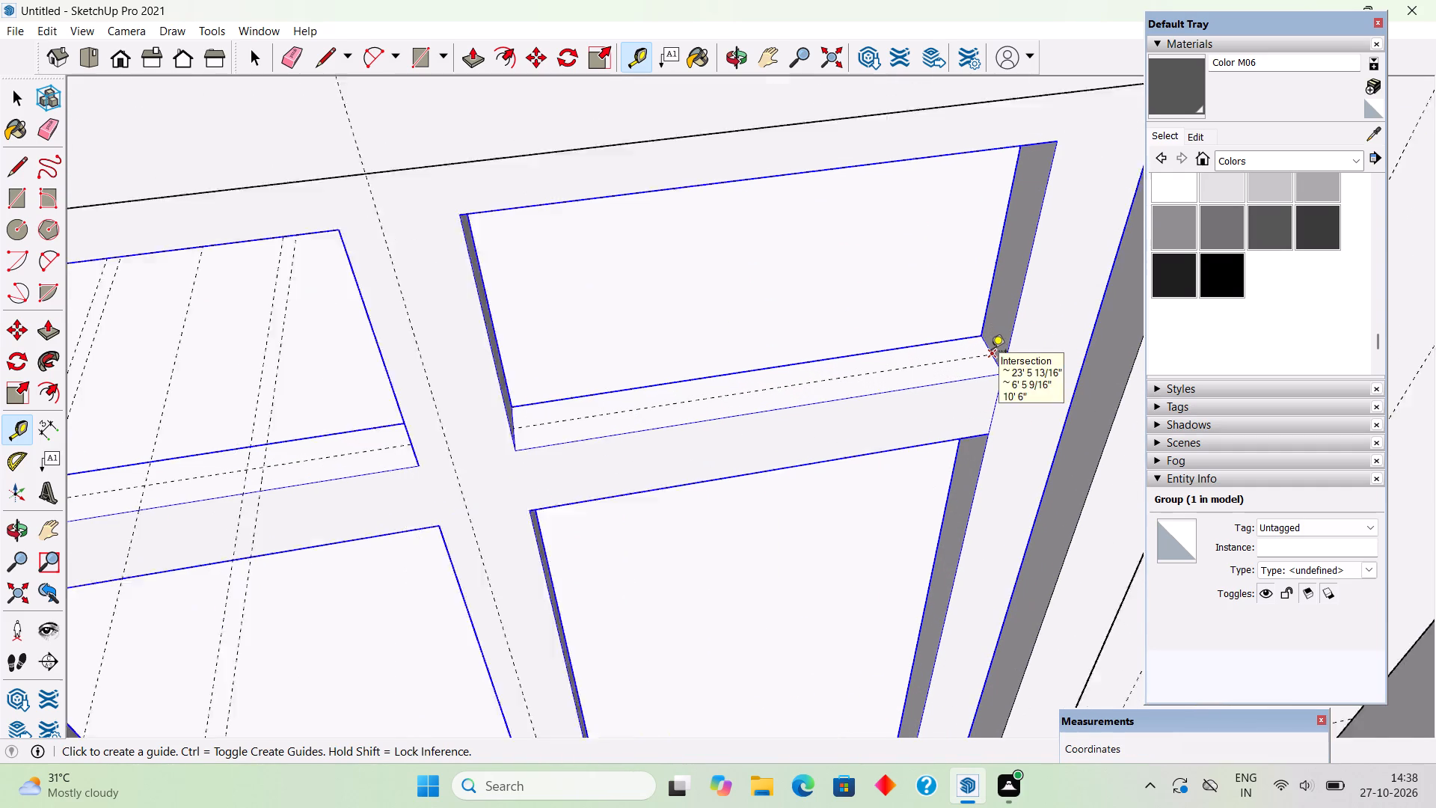
{"action": "scroll", "coordinate": [991, 352], "scroll_direction": "up", "scroll_amount": 2}
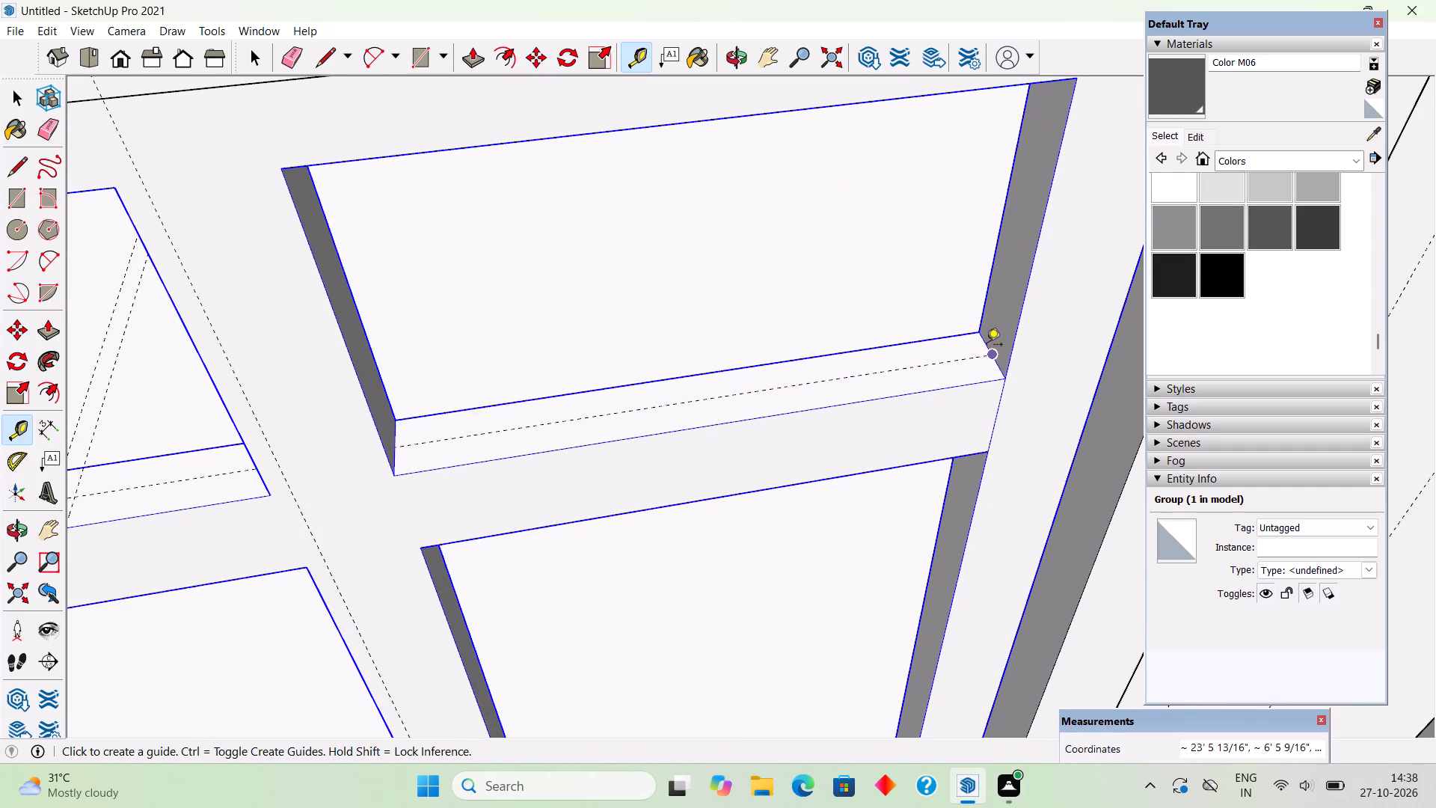
{"action": "scroll", "coordinate": [987, 345], "scroll_direction": "up", "scroll_amount": 4}
{"action": "left_click", "coordinate": [983, 349]}
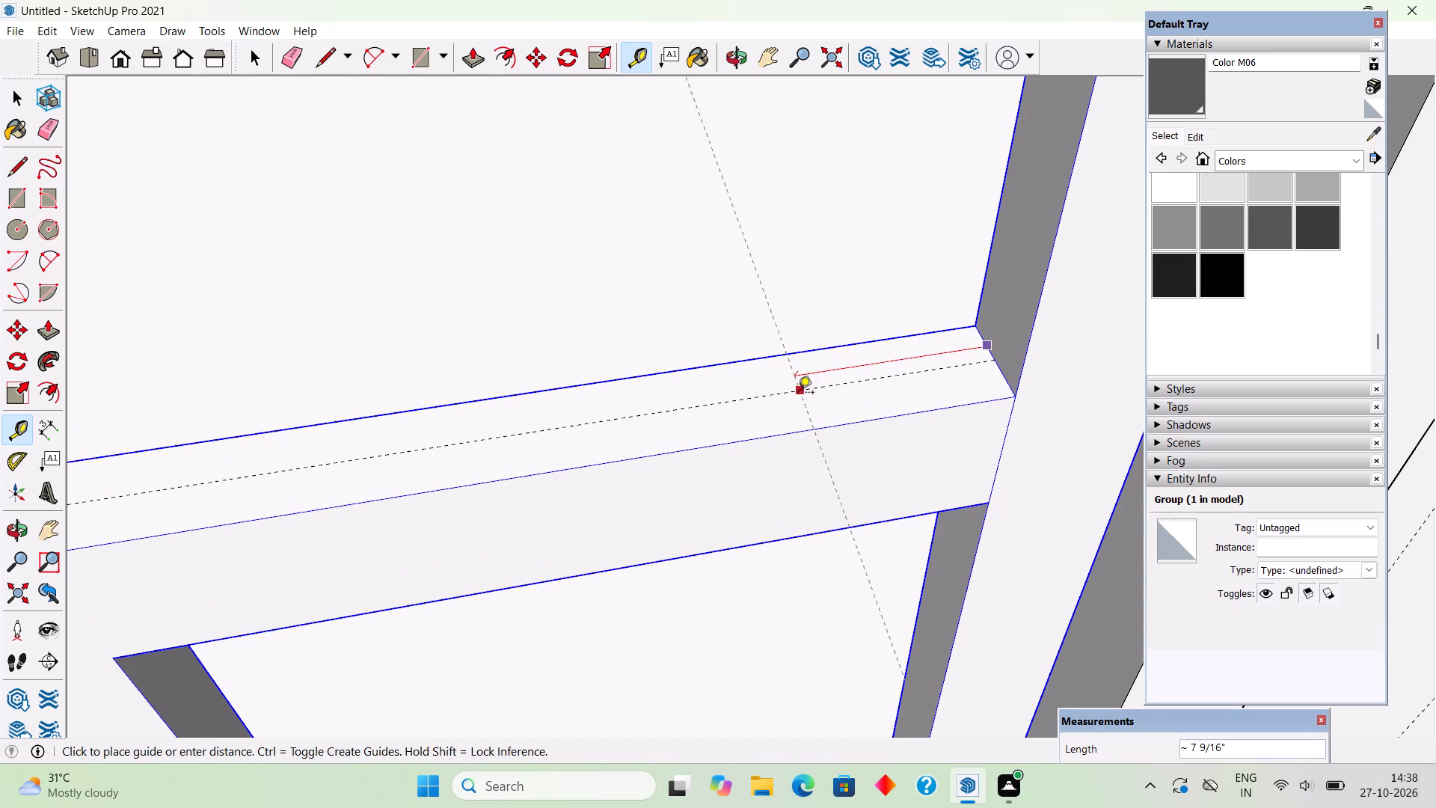
{"action": "scroll", "coordinate": [798, 394], "scroll_direction": "down", "scroll_amount": 6}
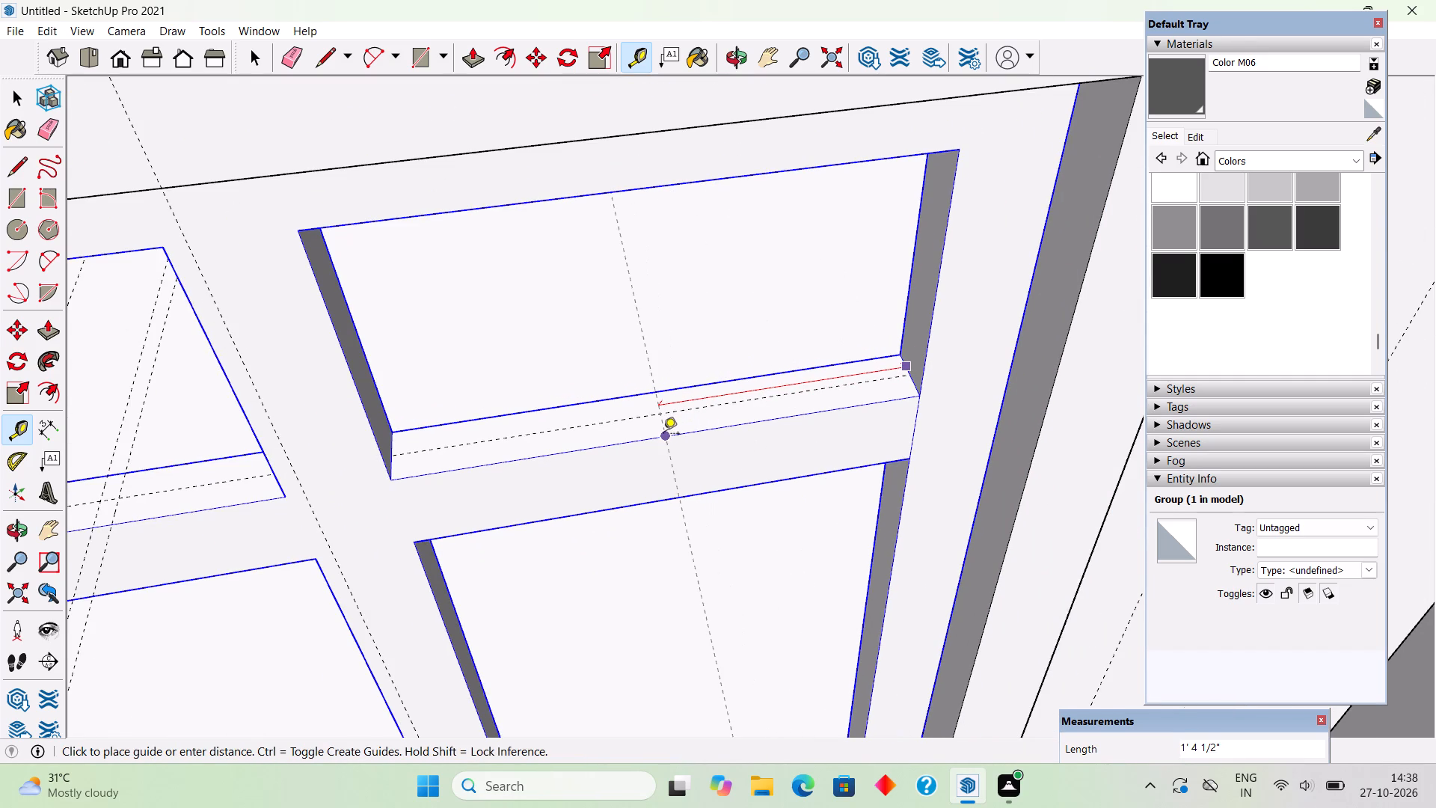
{"action": "left_click", "coordinate": [663, 435]}
Add two parallel guides on the porch-side upper pane's bottom reveal, 6" to each side of its centre guide.
{"action": "left_click", "coordinate": [660, 429]}
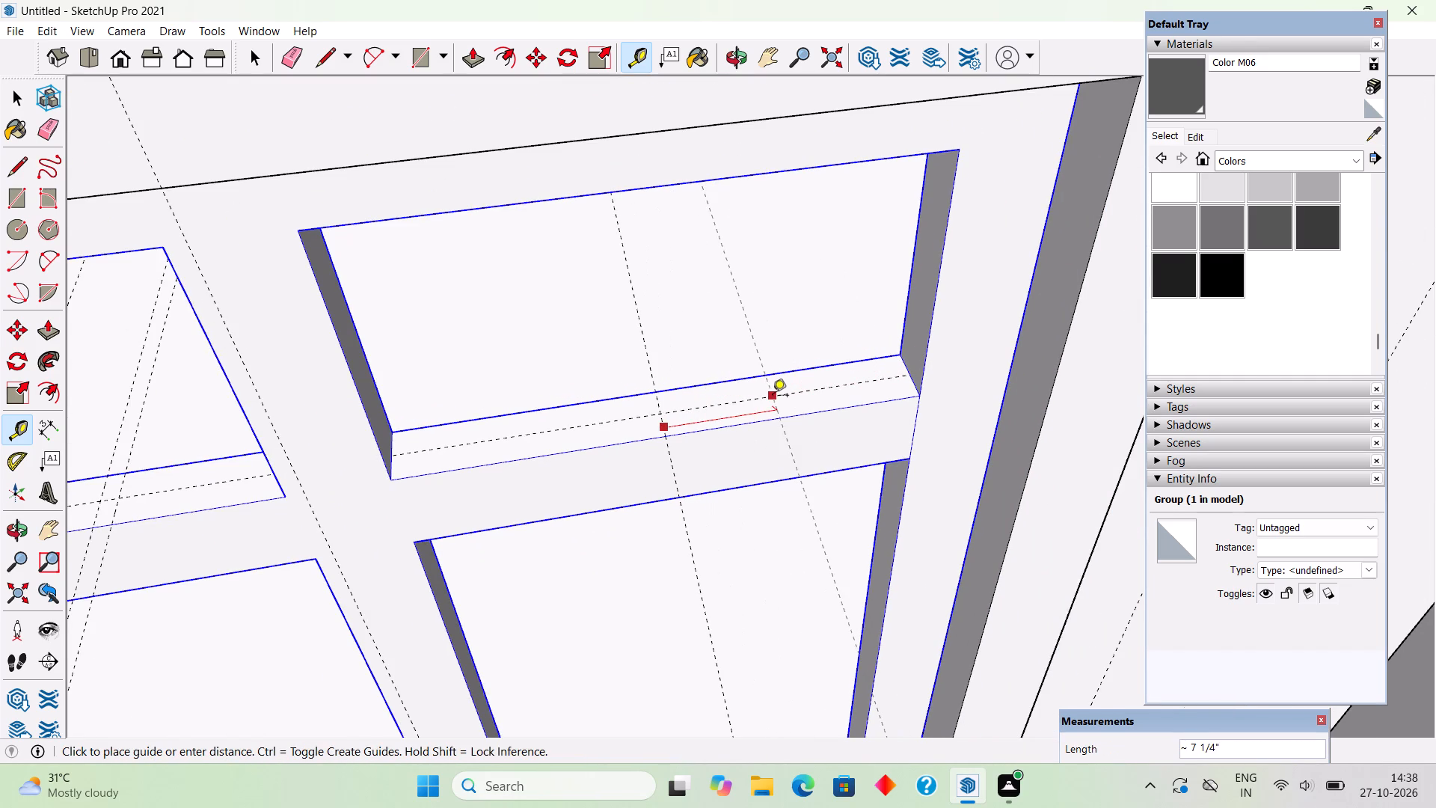
{"action": "type", "text": "6\""}
{"action": "key", "text": "Return"}
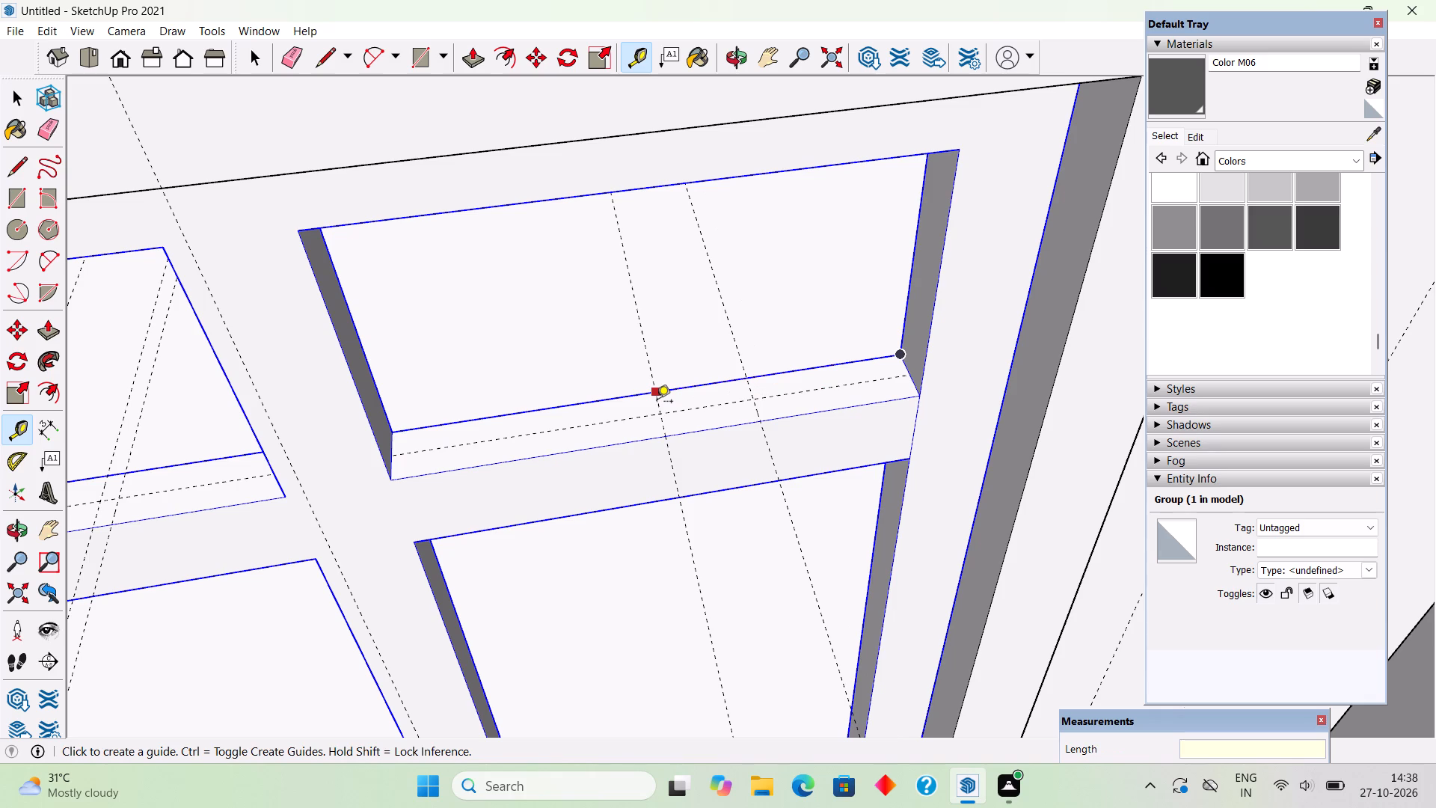
{"action": "left_click", "coordinate": [657, 403]}
{"action": "key", "text": "t"}
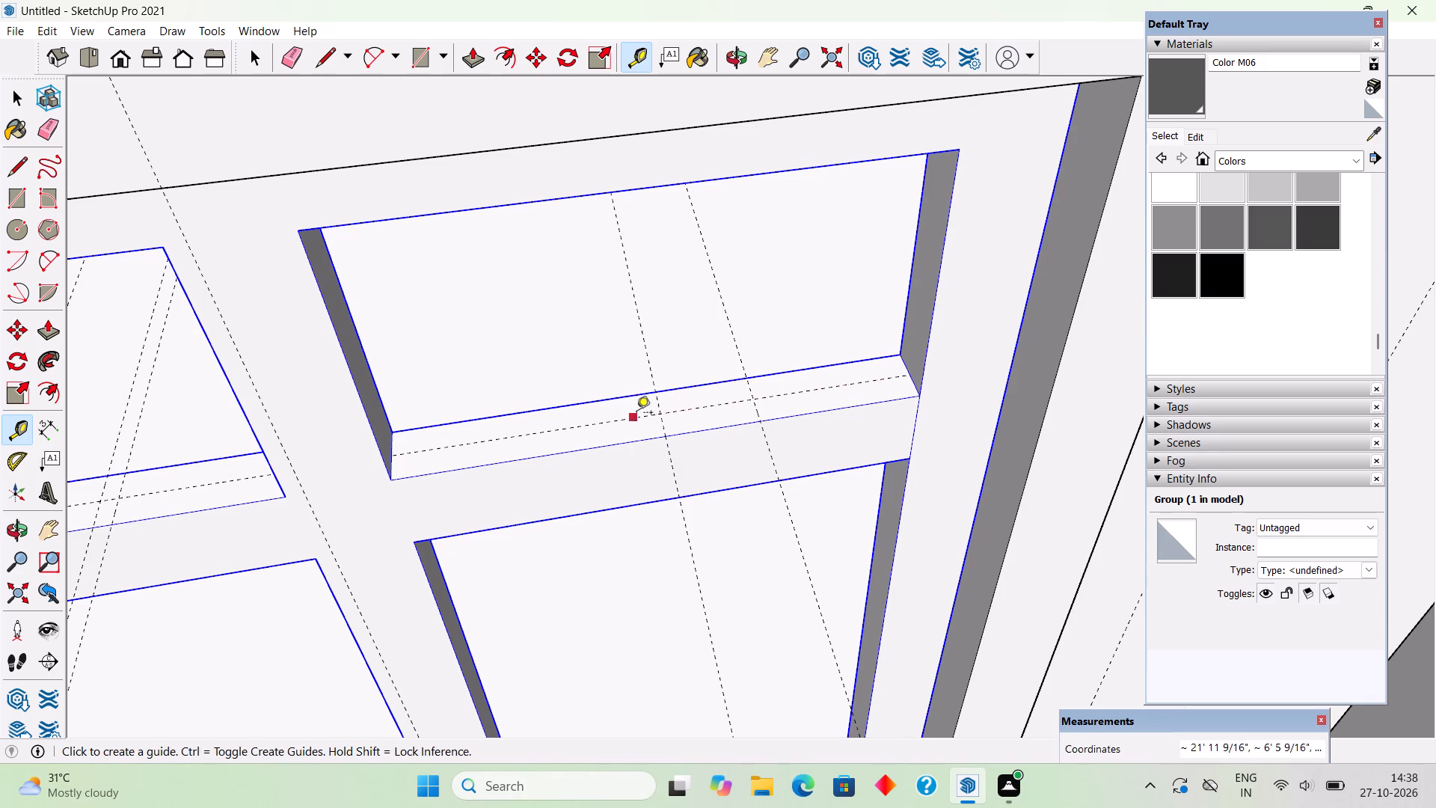
{"action": "scroll", "coordinate": [654, 405], "scroll_direction": "up", "scroll_amount": 5}
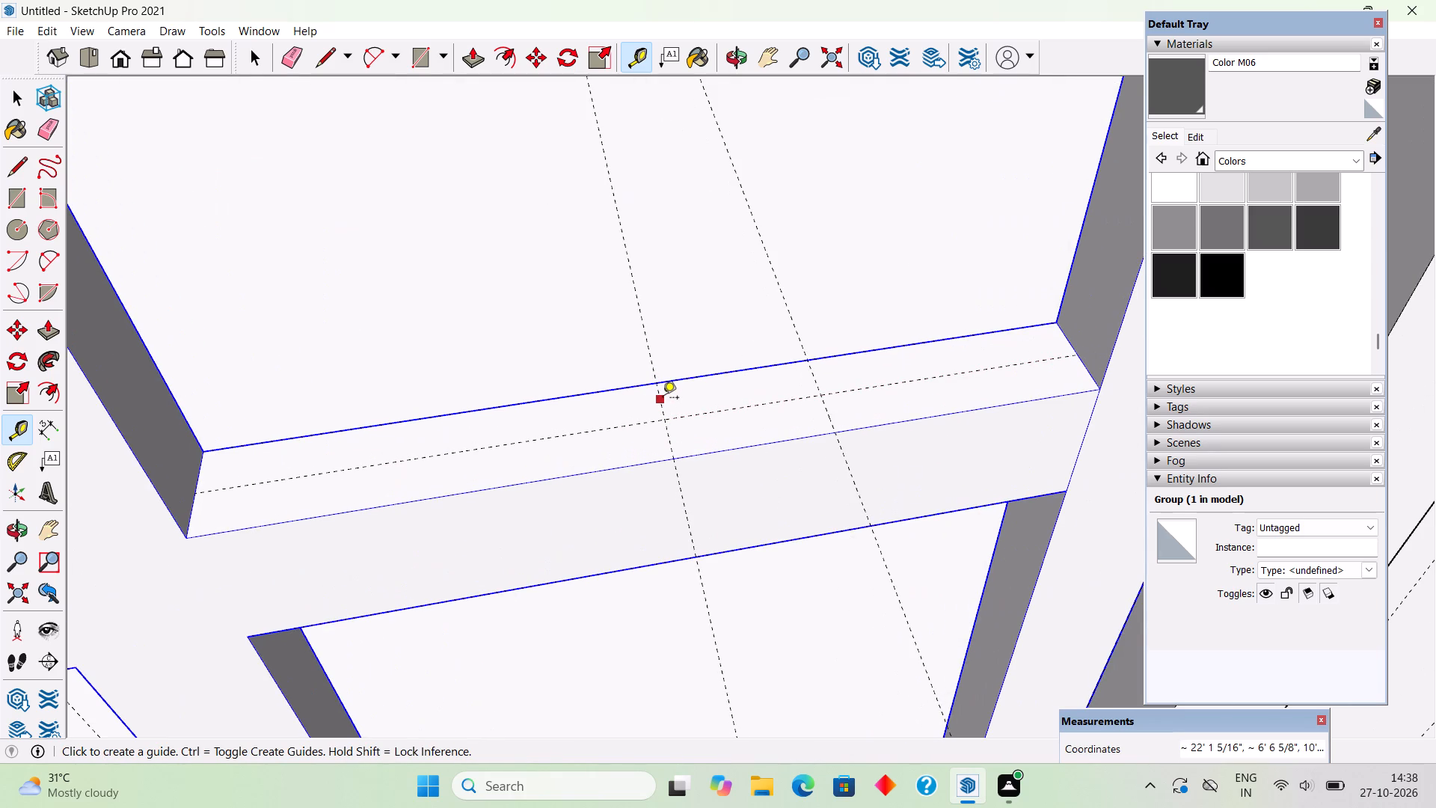
{"action": "left_click", "coordinate": [663, 401]}
{"action": "type", "text": "6\""}
{"action": "key", "text": "Return"}
{"action": "key", "text": "space"}
Draw a circle of 1" radius at the guide crossing on the far upper pane's outer side reveal.
{"action": "scroll", "coordinate": [500, 432], "scroll_direction": "down", "scroll_amount": 16}
{"action": "scroll", "coordinate": [572, 432], "scroll_direction": "down", "scroll_amount": 2}
{"action": "scroll", "coordinate": [424, 520], "scroll_direction": "down", "scroll_amount": 1}
{"action": "middle_click_drag", "start_coordinate": [419, 466], "coordinate": [290, 360]}
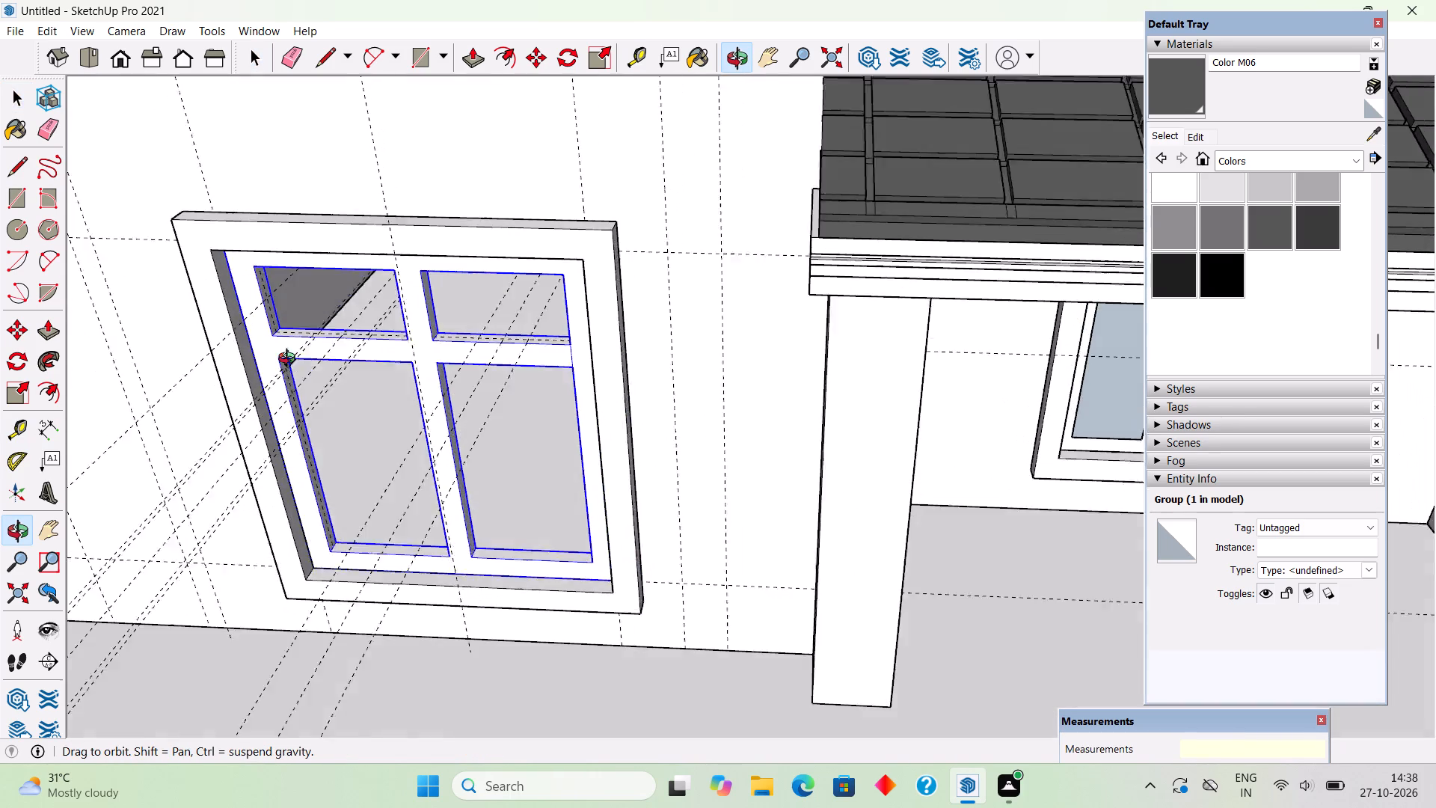
{"action": "middle_click_drag", "start_coordinate": [290, 360], "coordinate": [259, 341]}
{"action": "scroll", "coordinate": [263, 289], "scroll_direction": "up", "scroll_amount": 5}
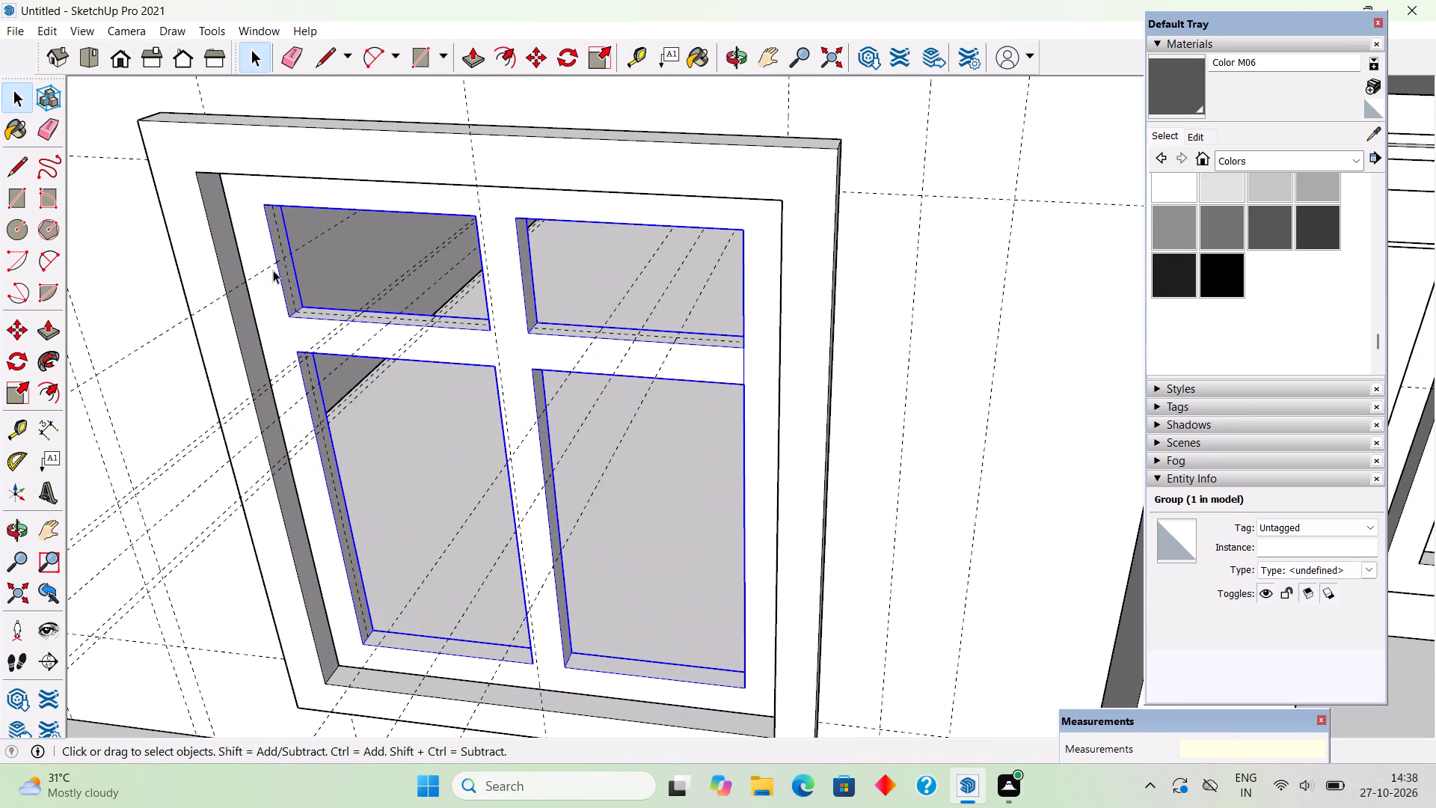
{"action": "scroll", "coordinate": [274, 263], "scroll_direction": "up", "scroll_amount": 7}
{"action": "key", "text": "c"}
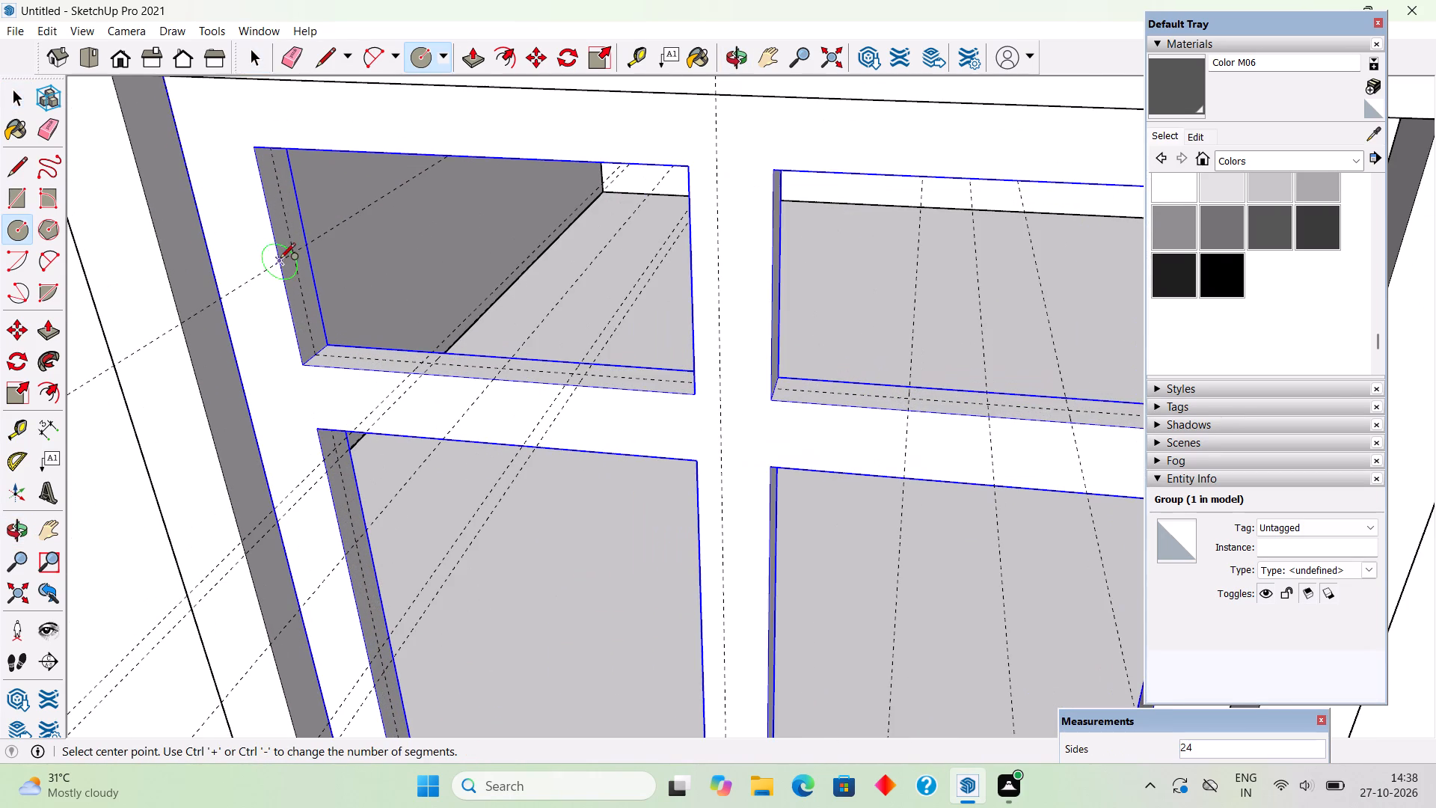
{"action": "scroll", "coordinate": [299, 263], "scroll_direction": "up", "scroll_amount": 3}
{"action": "left_click", "coordinate": [293, 252]}
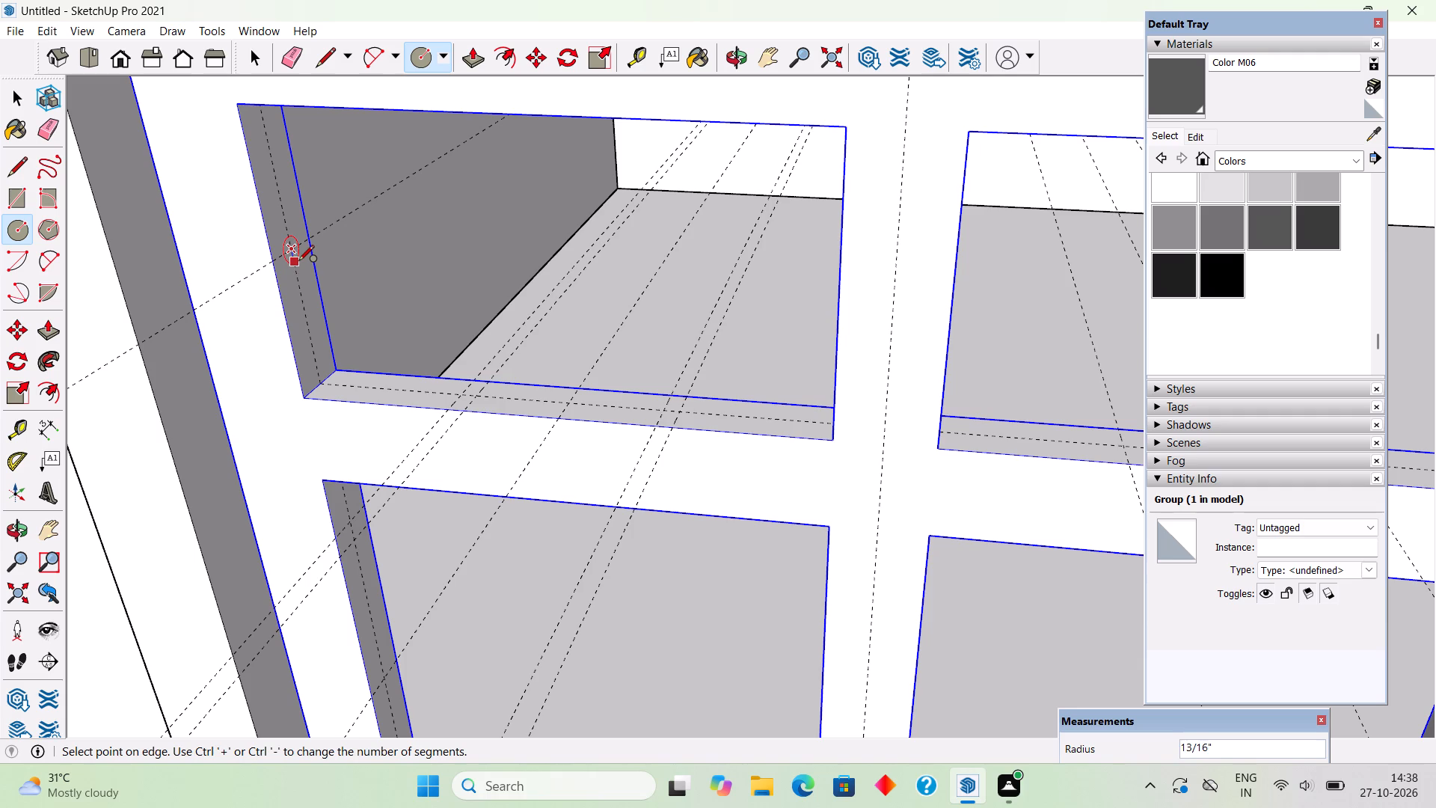
{"action": "type", "text": "1\""}
{"action": "key", "text": "Return"}
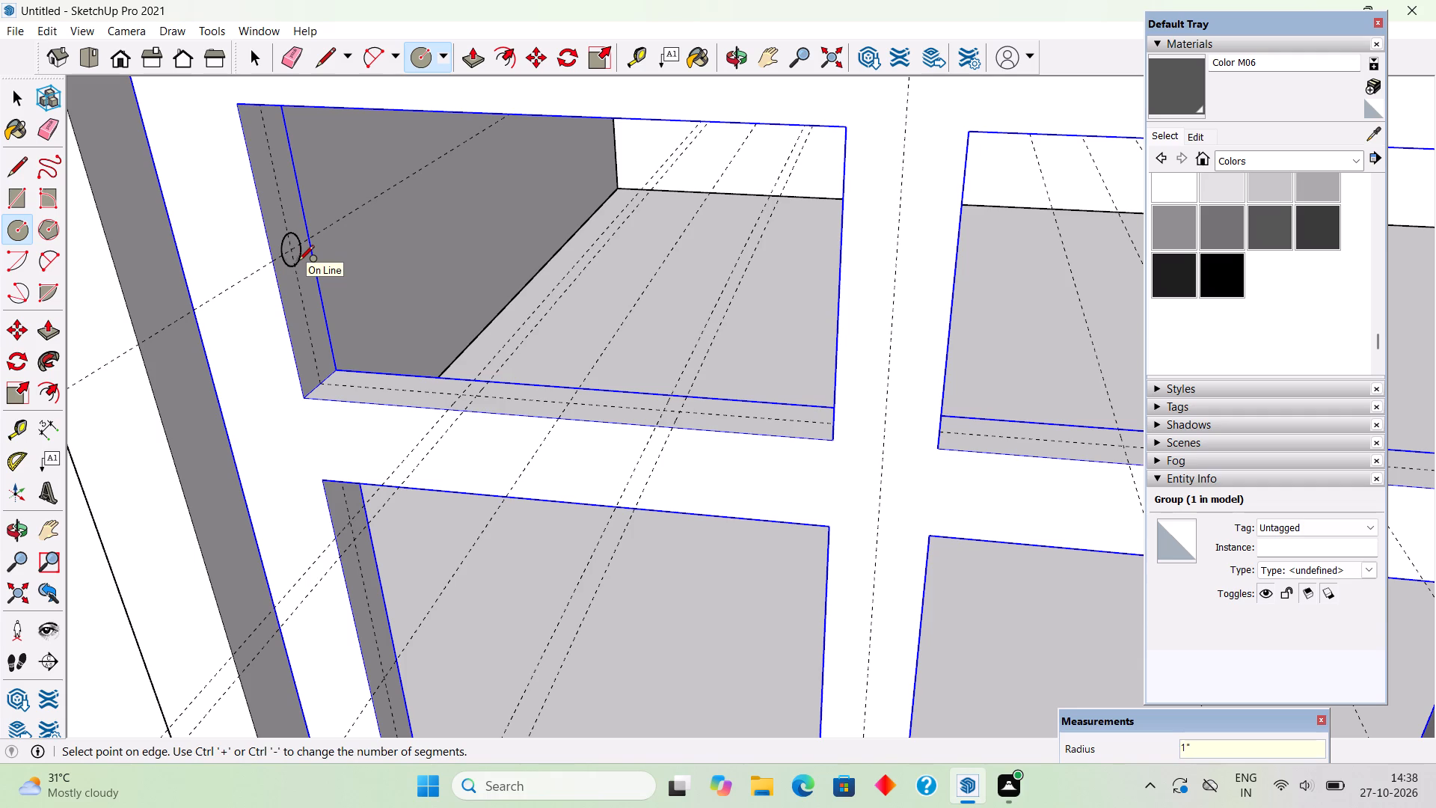
{"action": "key", "text": "space"}
Push/Pull the side reveal circle 6' across both upper panes to form a horizontal round bar.
{"action": "type", "text": "p"}
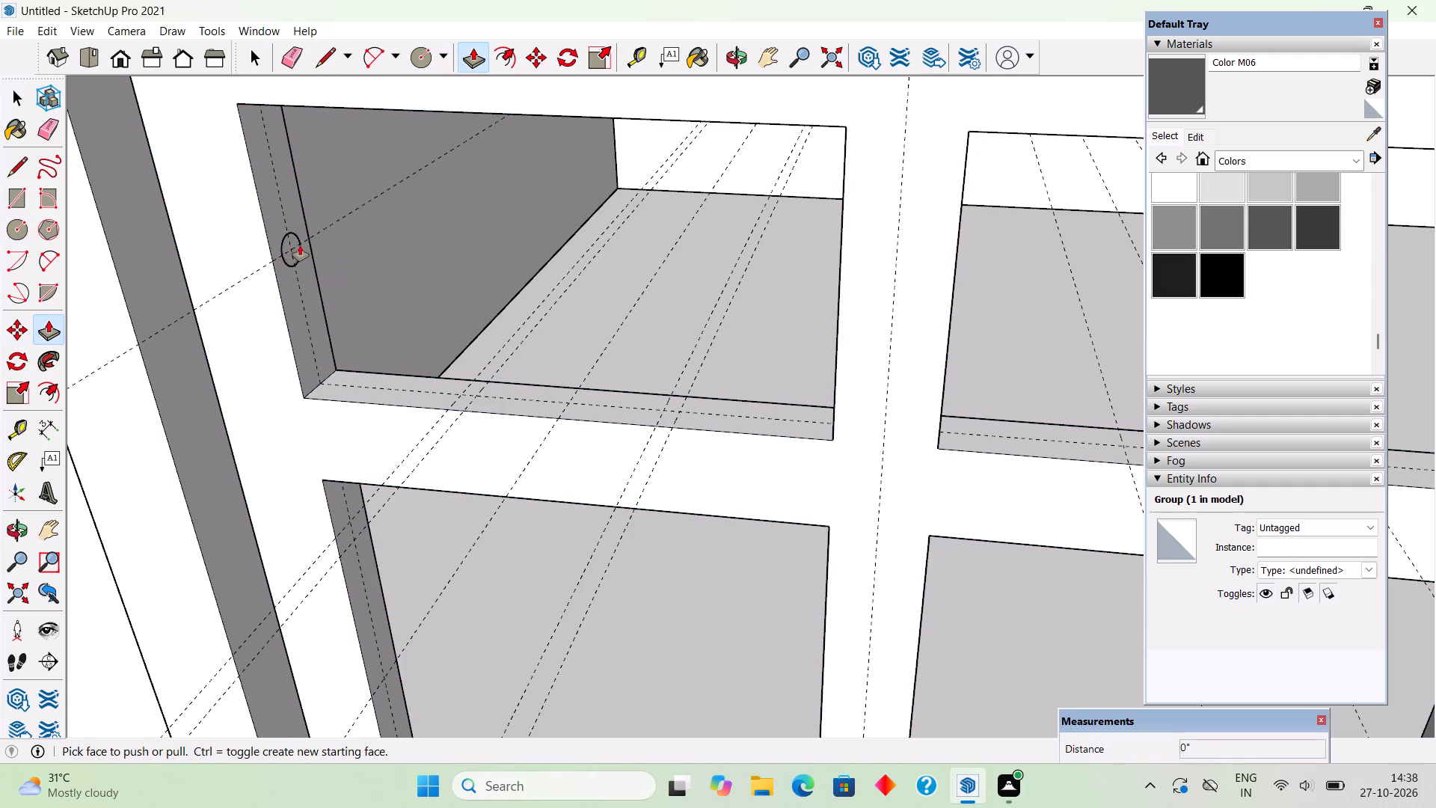
{"action": "left_click", "coordinate": [300, 245]}
{"action": "scroll", "coordinate": [423, 233], "scroll_direction": "down", "scroll_amount": 7}
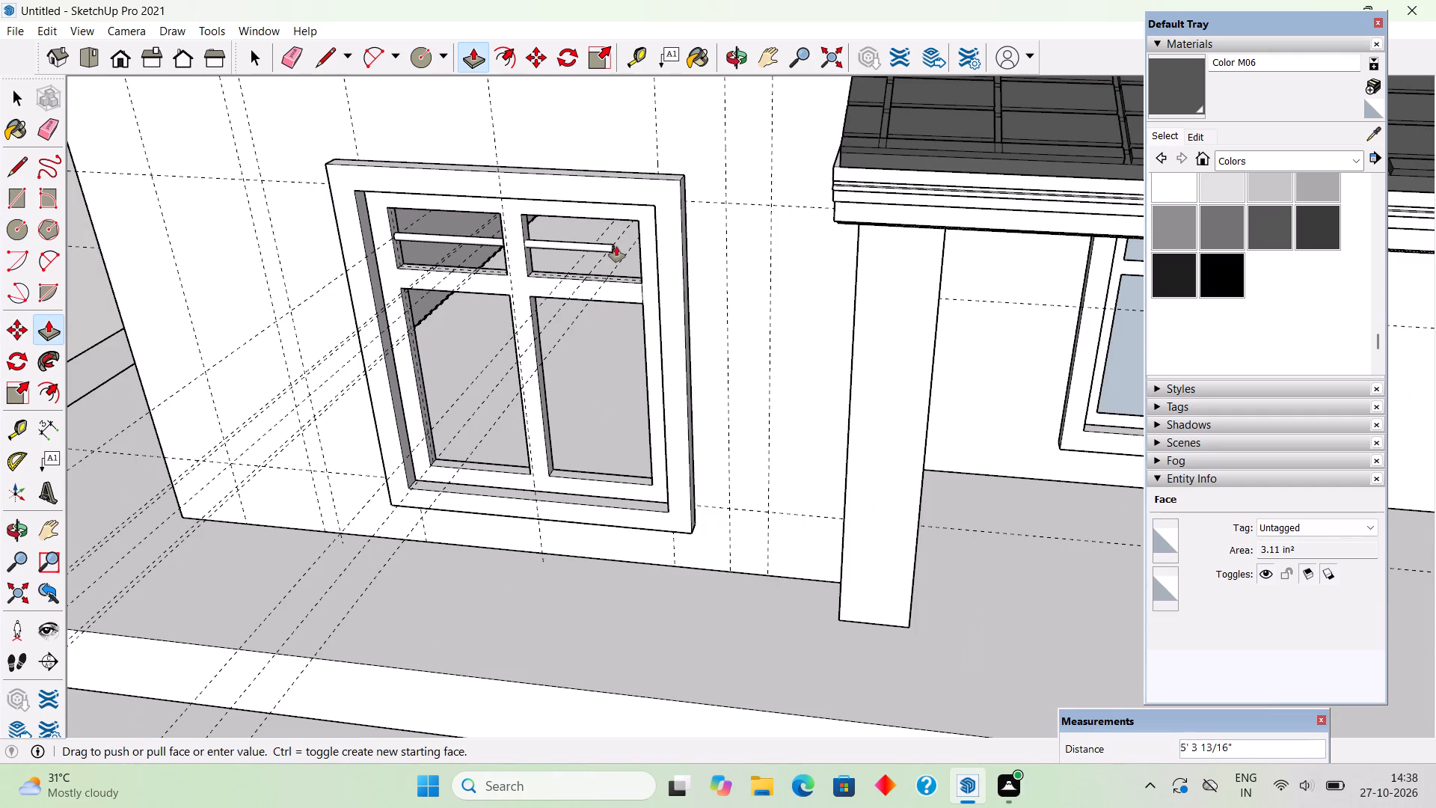
{"action": "left_click", "coordinate": [638, 226]}
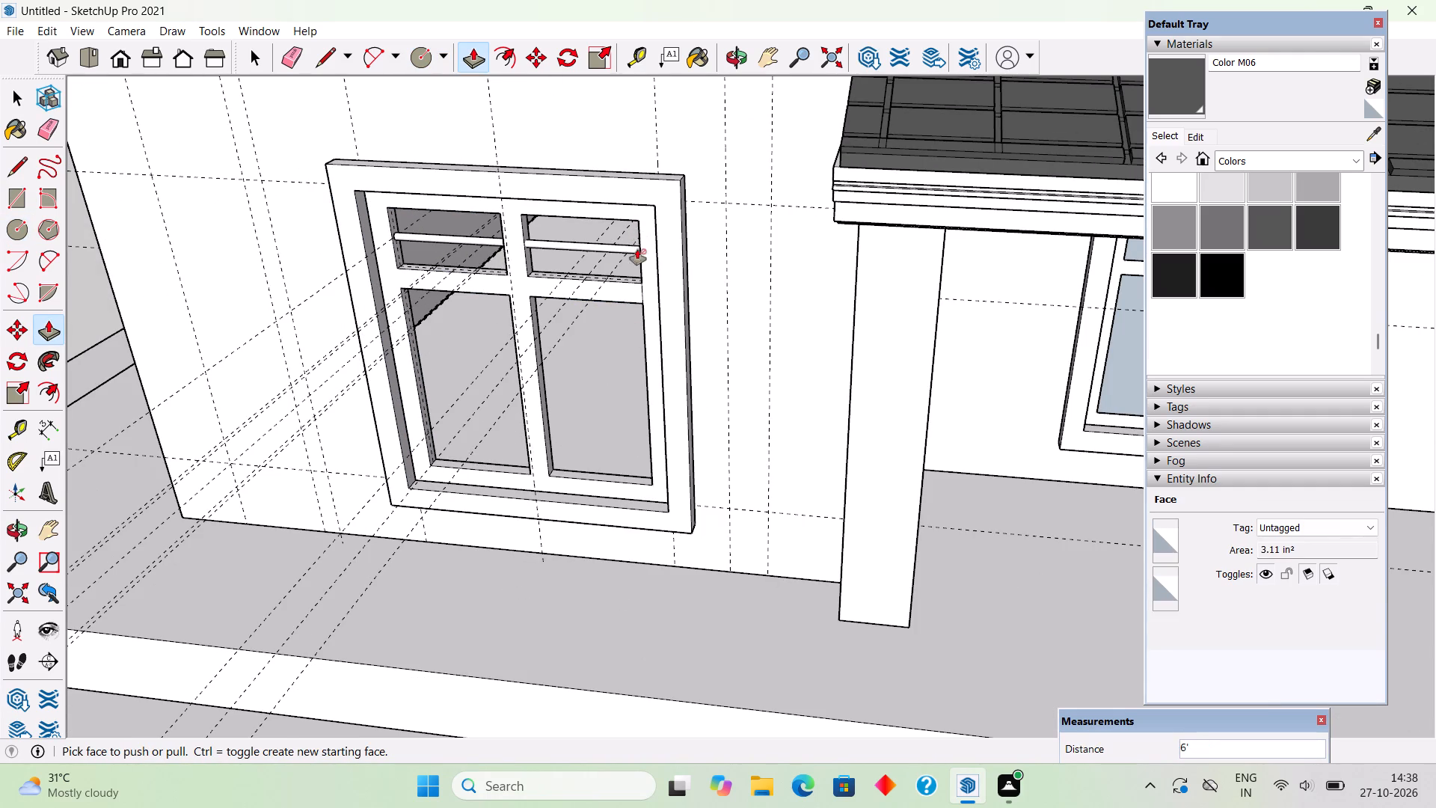
{"action": "key", "text": "space"}
Make the whole horizontal round bar across the upper panes into a group.
{"action": "middle_click_drag", "start_coordinate": [688, 388], "coordinate": [946, 351]}
{"action": "scroll", "coordinate": [617, 269], "scroll_direction": "up", "scroll_amount": 4}
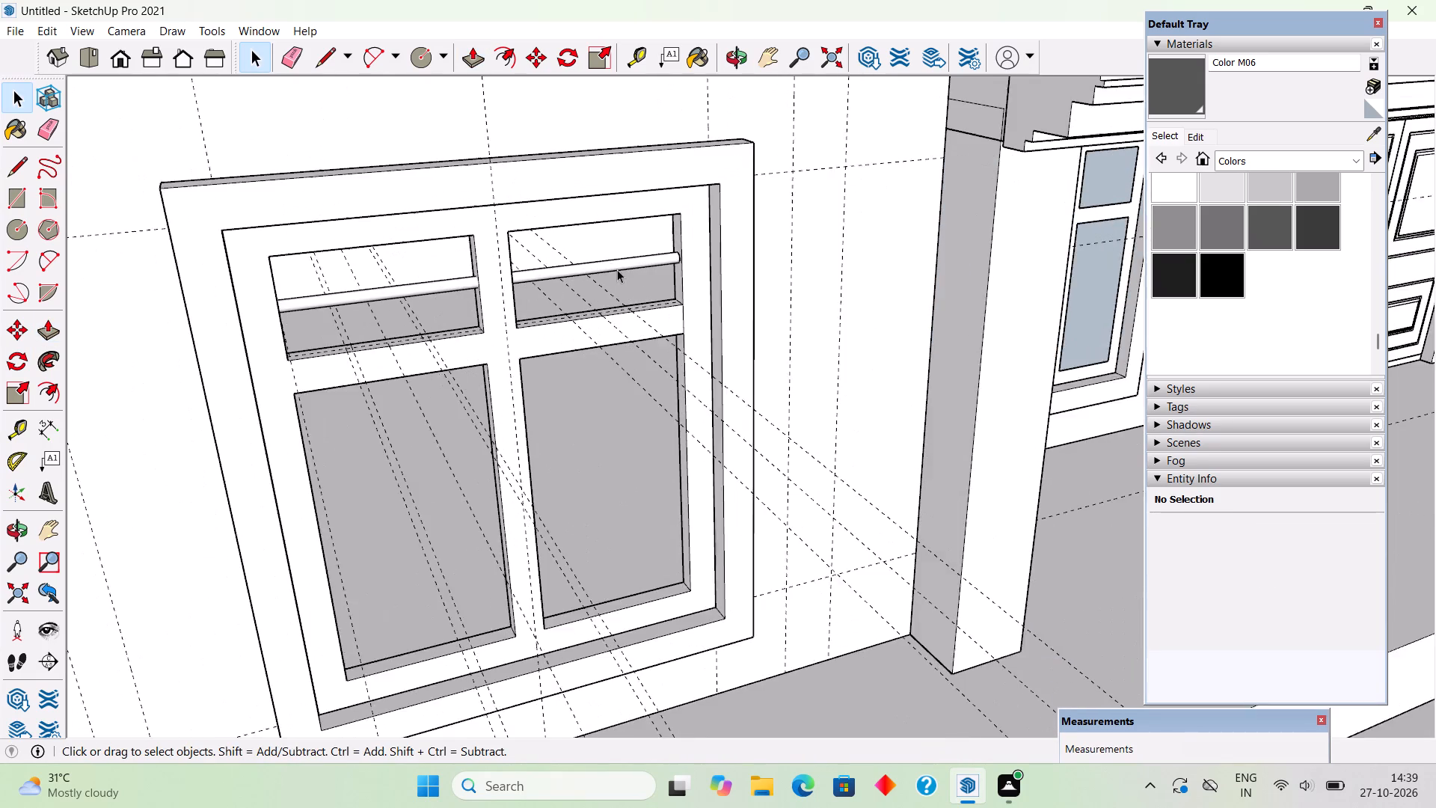
{"action": "scroll", "coordinate": [681, 263], "scroll_direction": "up", "scroll_amount": 4}
{"action": "triple_click", "coordinate": [681, 259]}
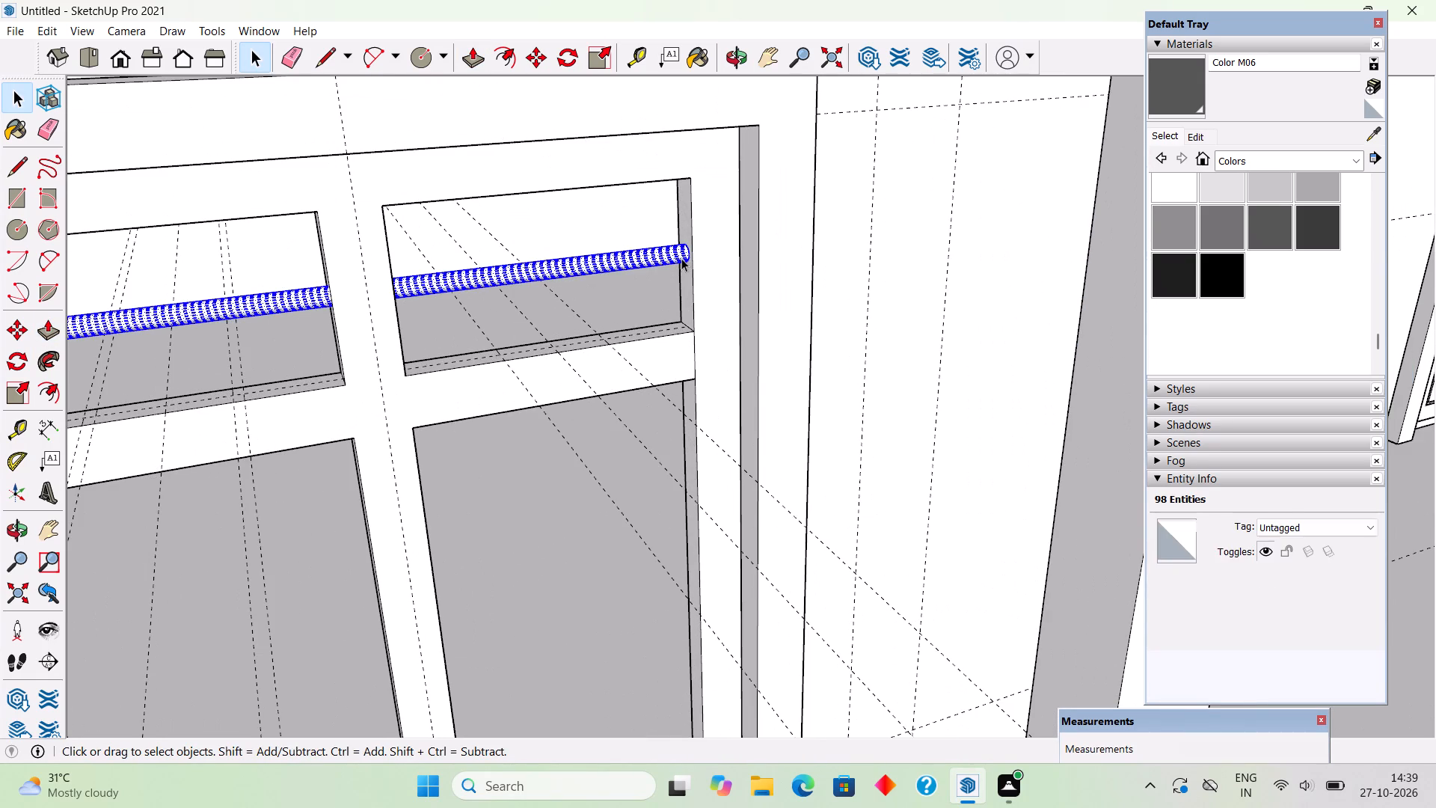
{"action": "right_click", "coordinate": [681, 258]}
{"action": "left_click", "coordinate": [731, 410]}
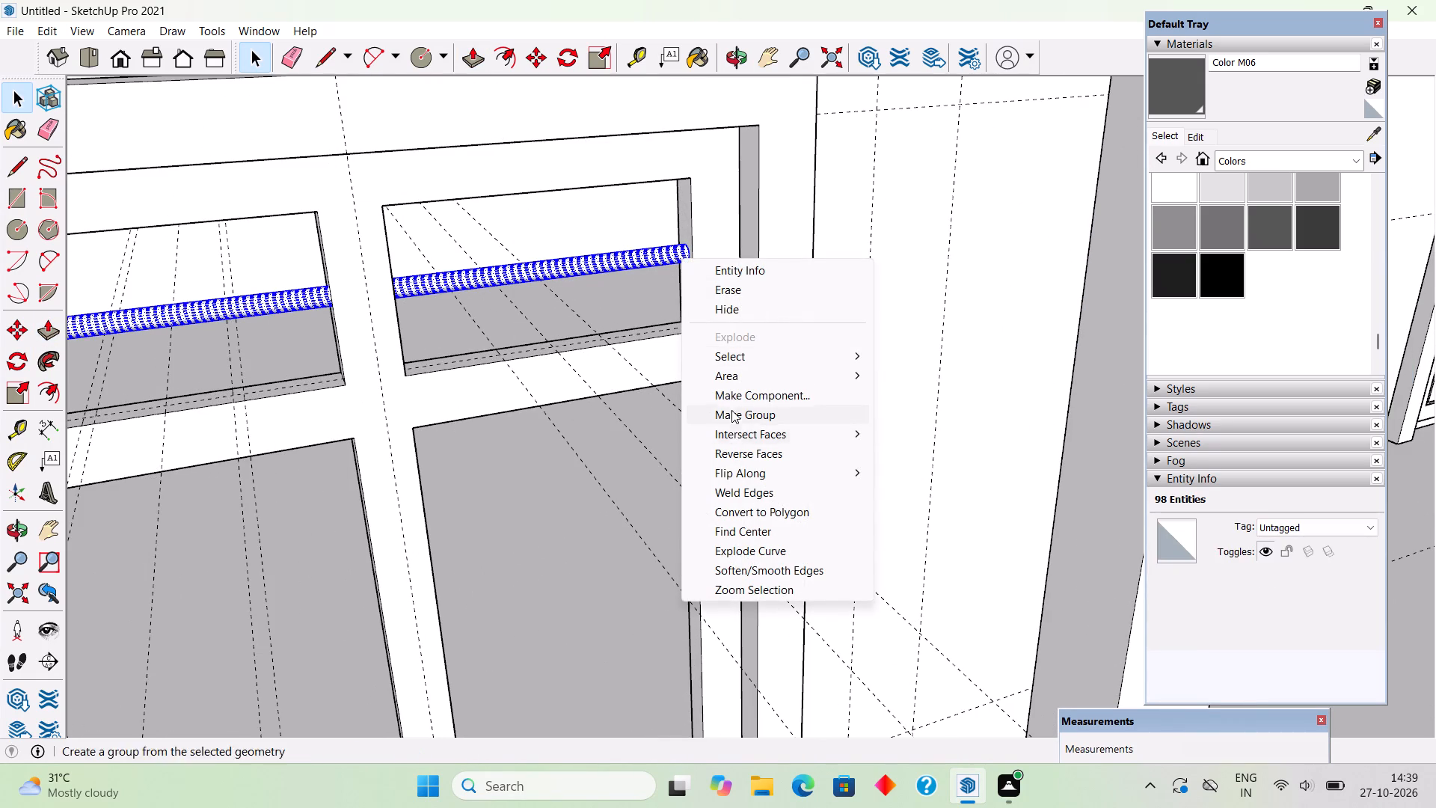
Draw two circles of 1" radius on the far upper pane's bottom reveal, centred where the inner guides cross the lengthwise guide.
{"action": "scroll", "coordinate": [731, 410], "scroll_direction": "down", "scroll_amount": 8}
{"action": "middle_click_drag", "start_coordinate": [725, 412], "coordinate": [684, 474]}
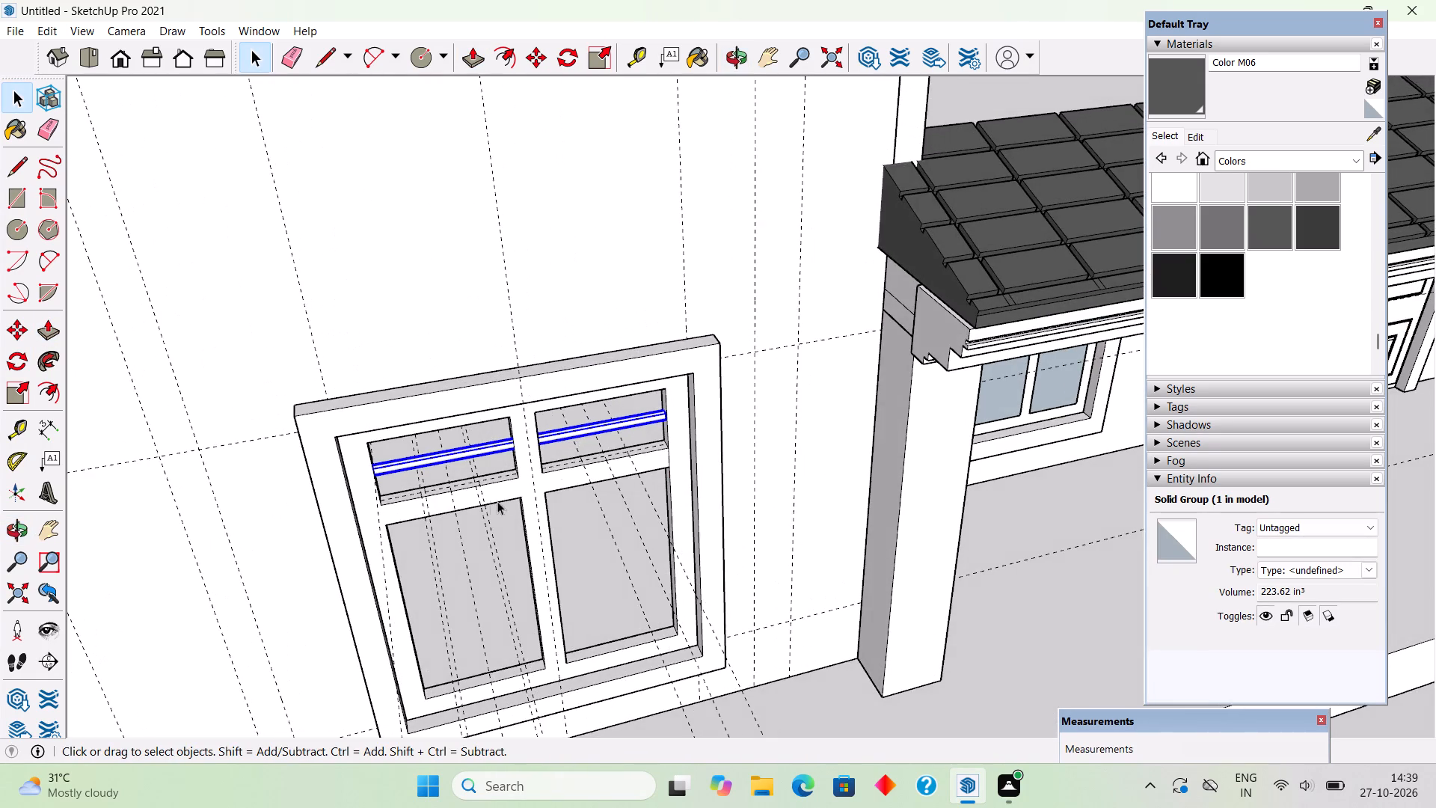
{"action": "scroll", "coordinate": [423, 501], "scroll_direction": "up", "scroll_amount": 15}
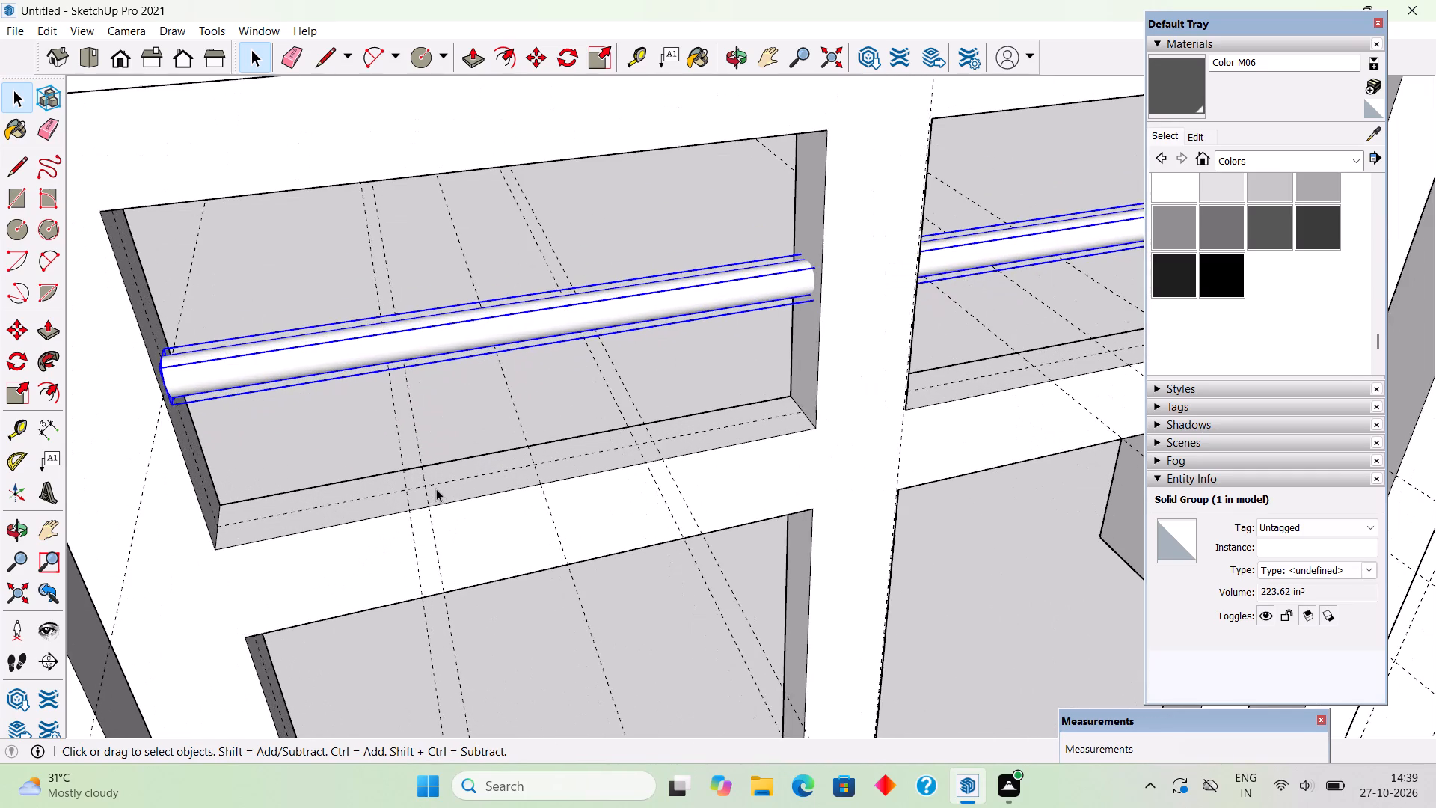
{"action": "key", "text": "c"}
{"action": "left_click", "coordinate": [427, 489]}
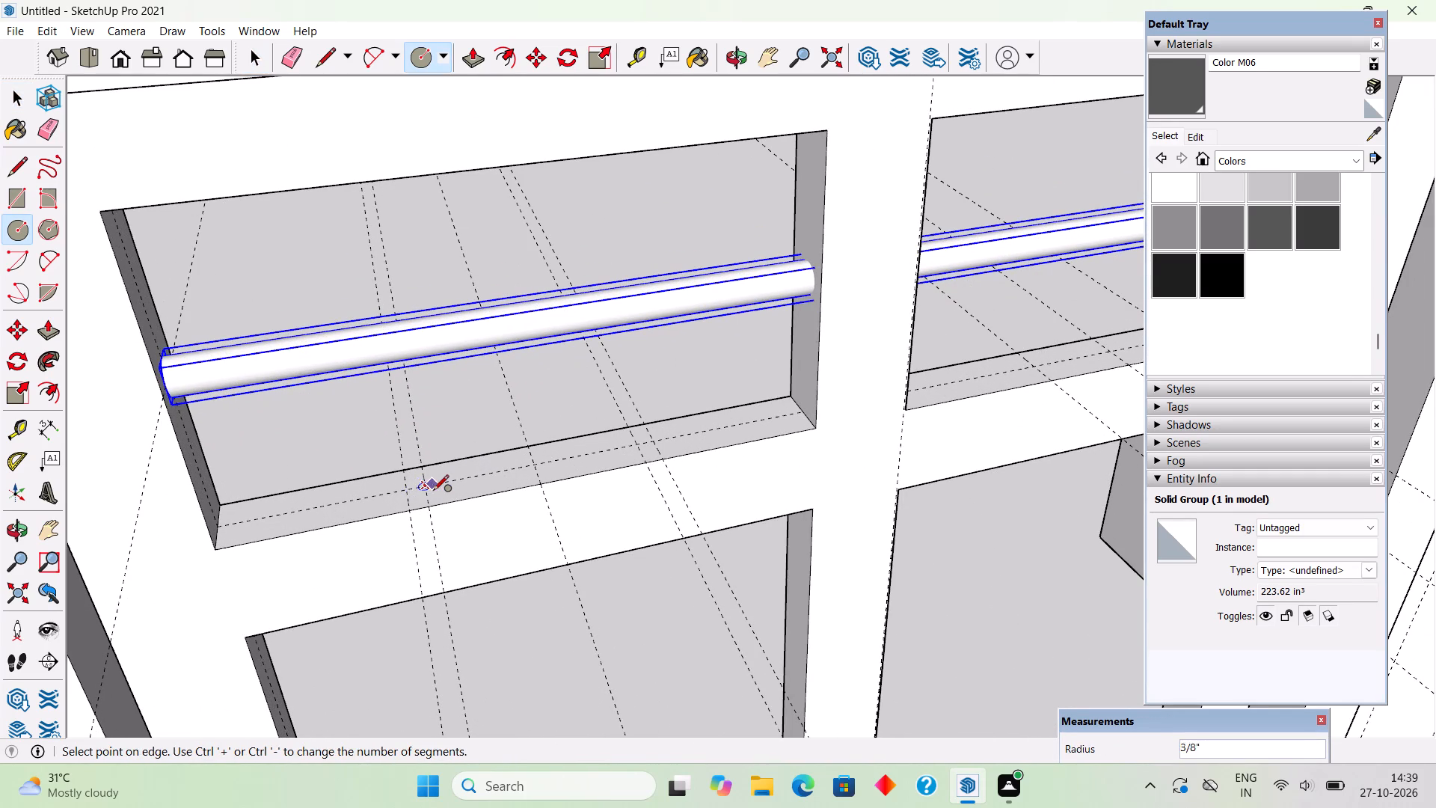
{"action": "left_click", "coordinate": [442, 495]}
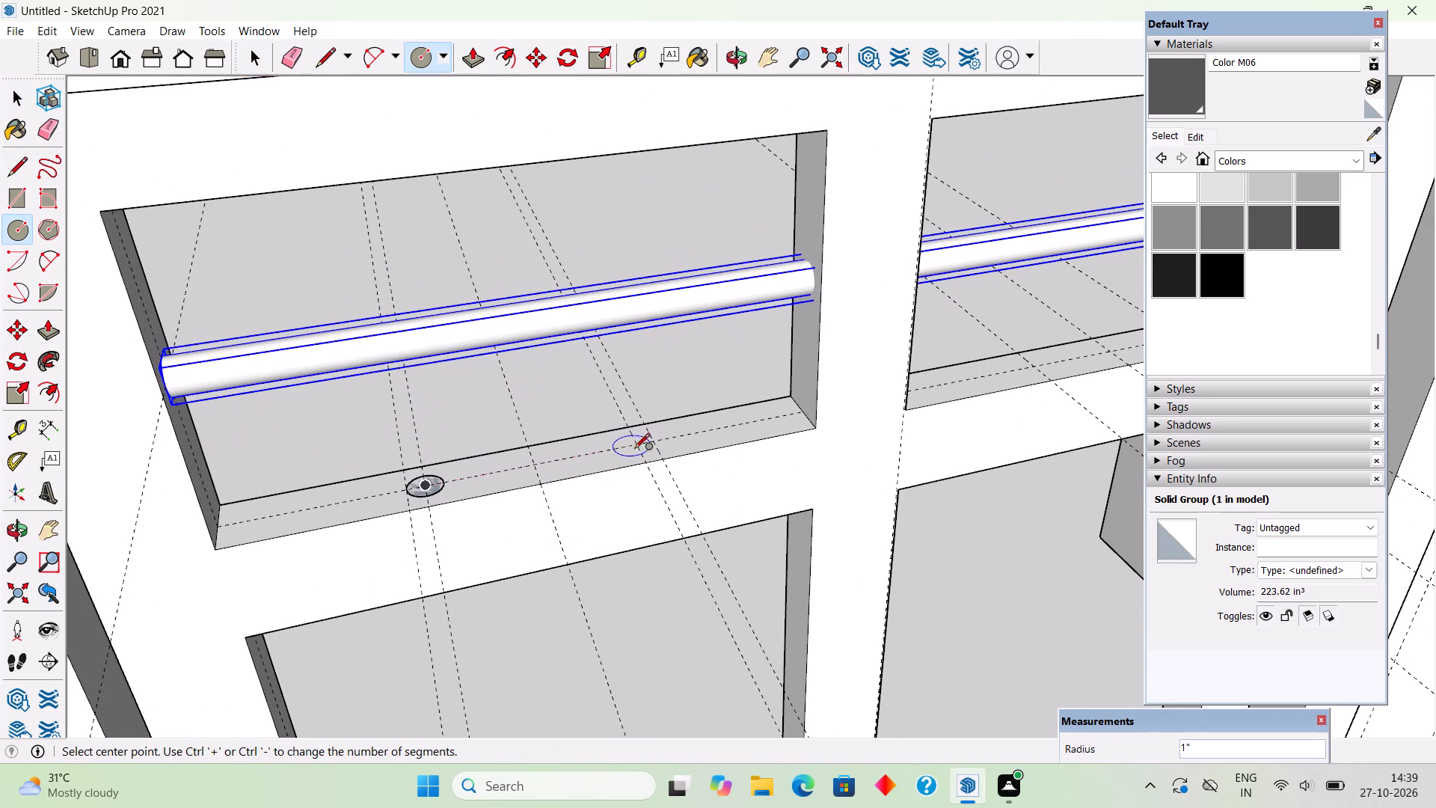
{"action": "left_click", "coordinate": [639, 444]}
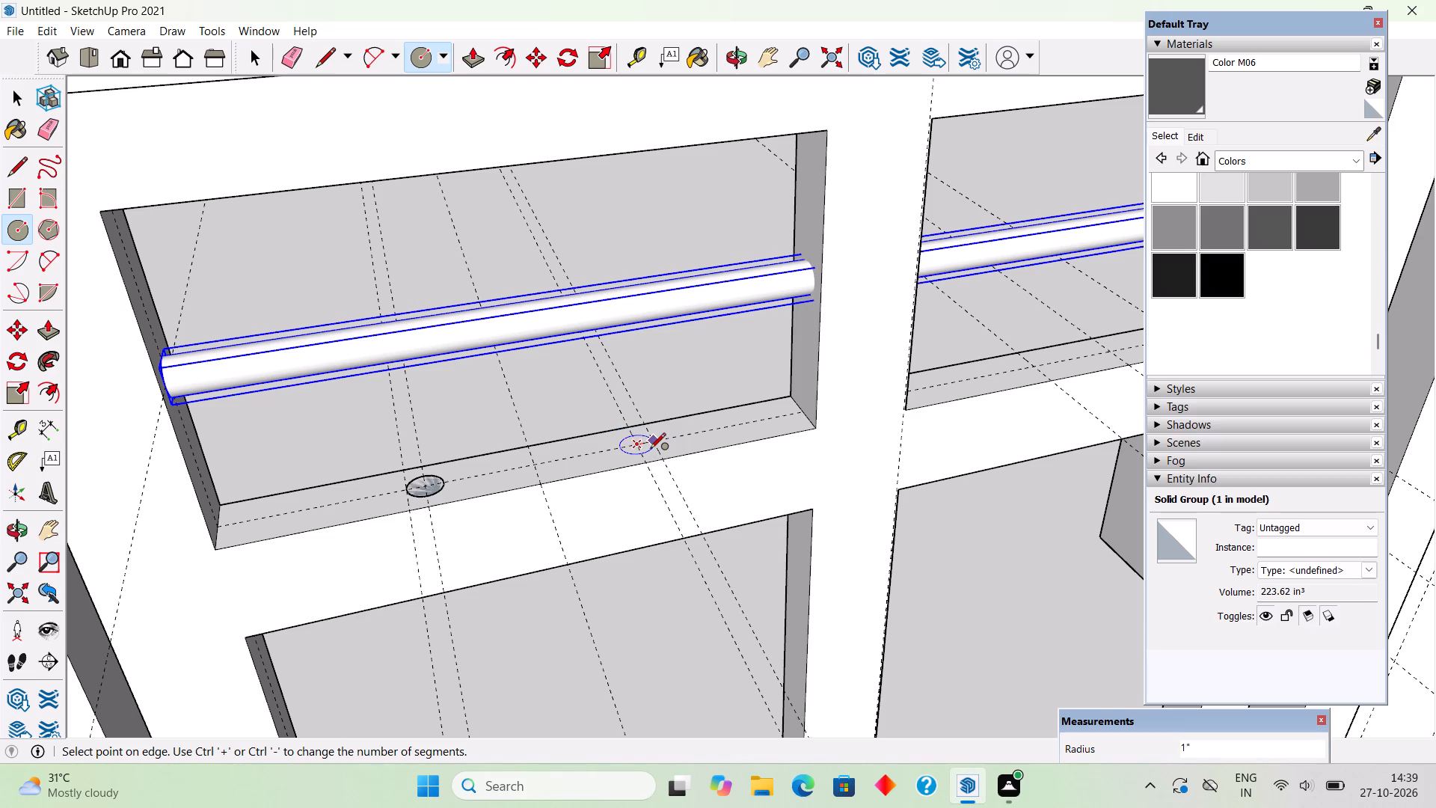
{"action": "left_click", "coordinate": [650, 450]}
Draw two circles of 1" radius on the porch-side upper pane's bottom reveal, centred on its 6" guides.
{"action": "scroll", "coordinate": [496, 515], "scroll_direction": "down", "scroll_amount": 7}
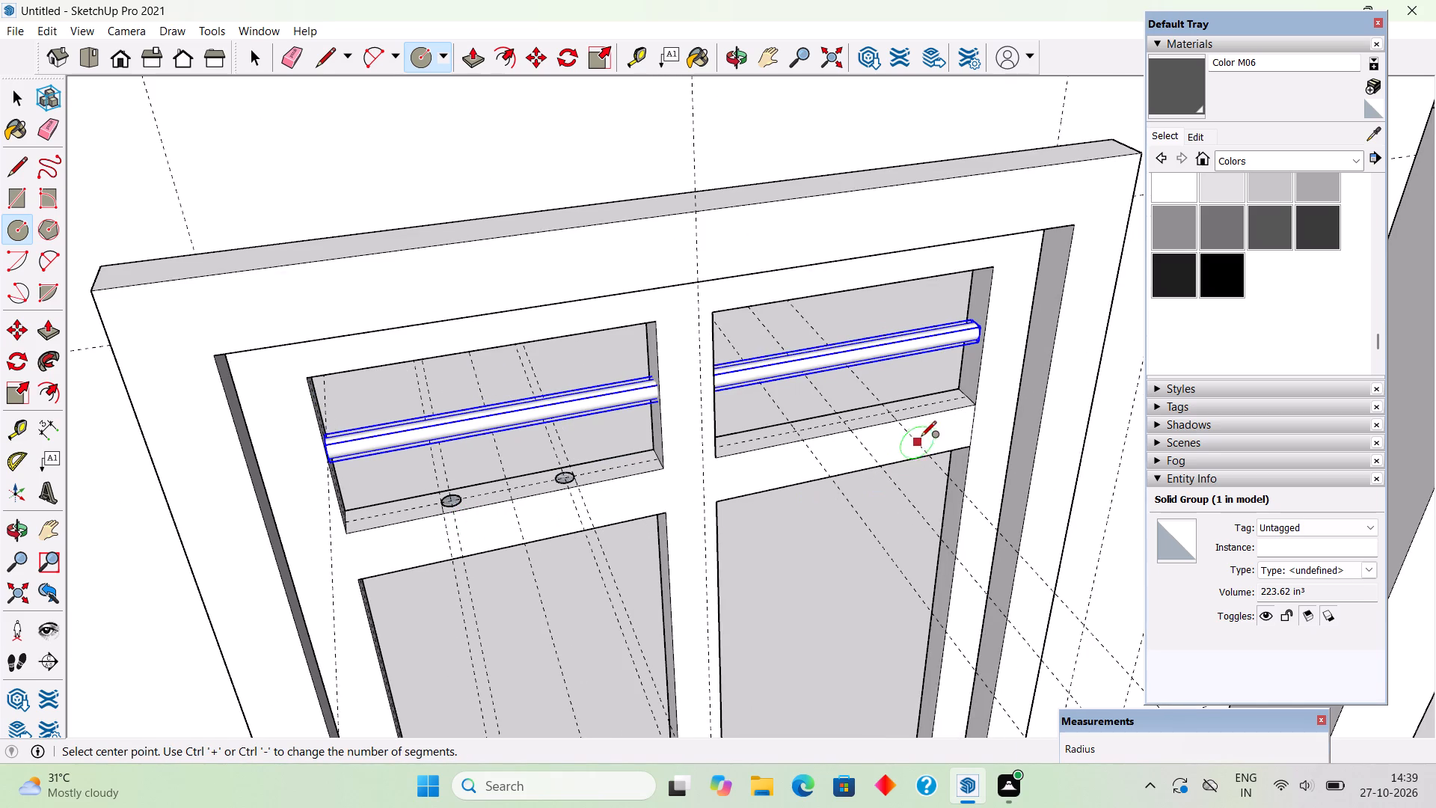
{"action": "scroll", "coordinate": [921, 434], "scroll_direction": "up", "scroll_amount": 4}
{"action": "scroll", "coordinate": [732, 429], "scroll_direction": "up", "scroll_amount": 1}
{"action": "left_click", "coordinate": [732, 429]}
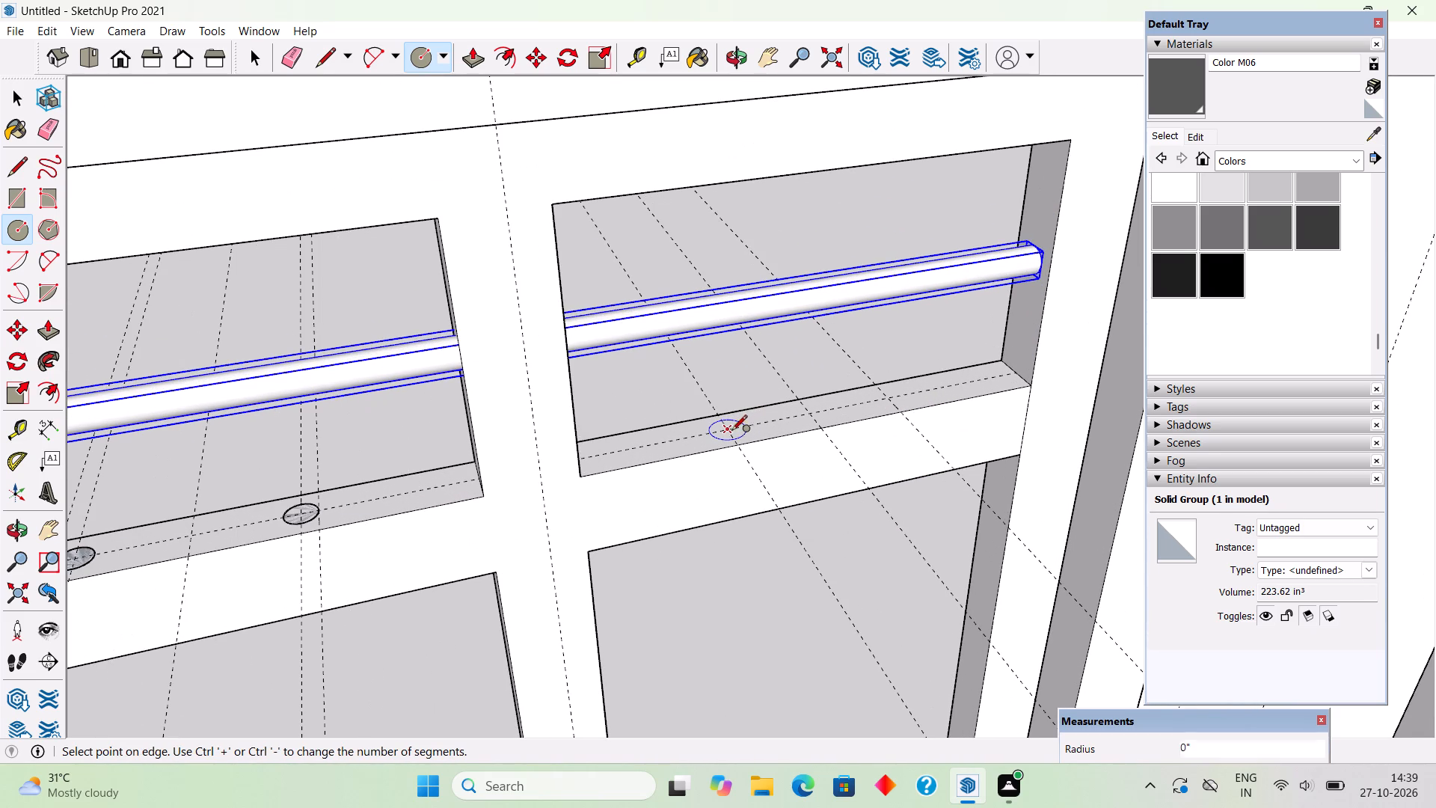
{"action": "left_click", "coordinate": [741, 435]}
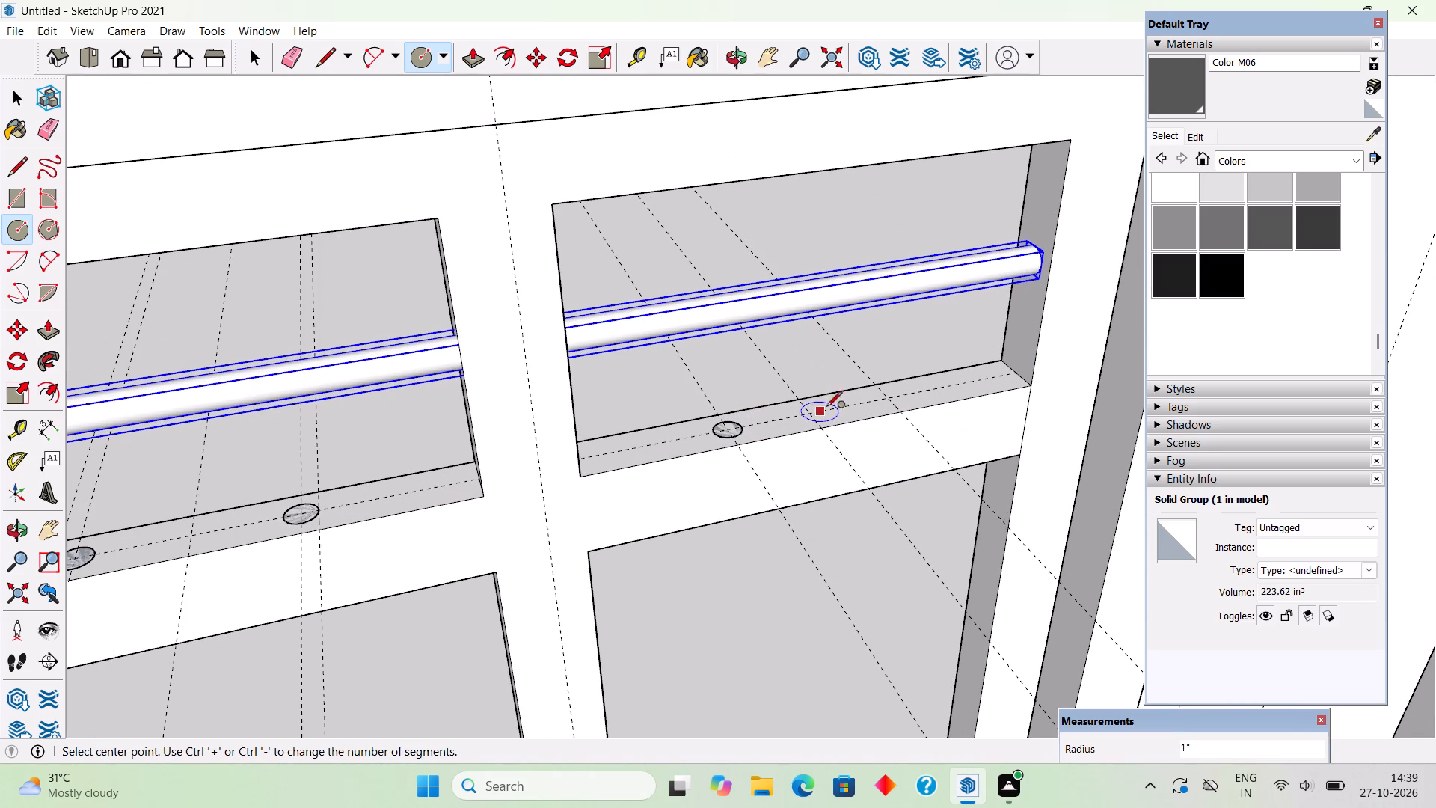
{"action": "left_click", "coordinate": [888, 402]}
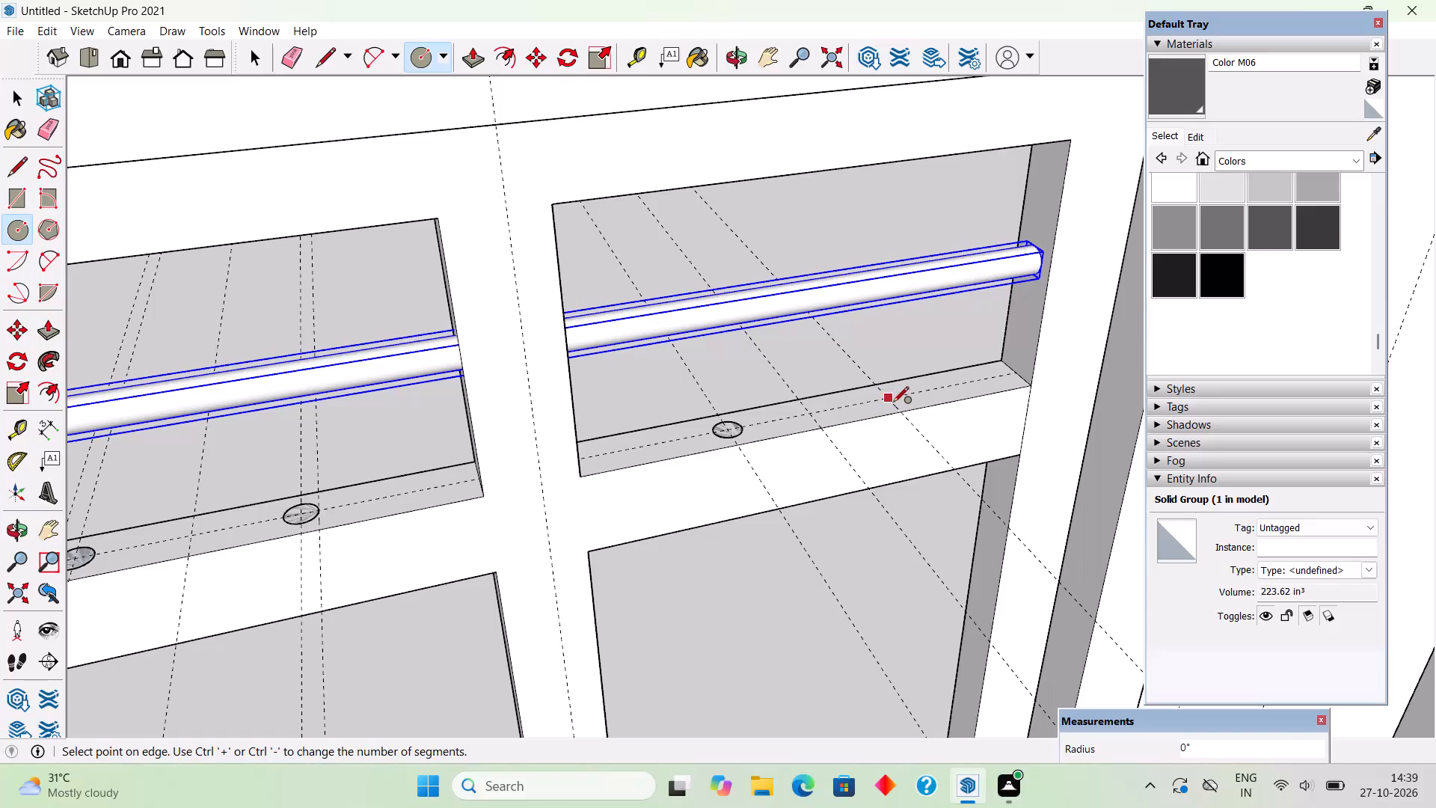
{"action": "left_click", "coordinate": [903, 404]}
Push/Pull both circles on the porch-side upper pane's bottom reveal up 1' 6" to the pane's top edge.
{"action": "key", "text": "p"}
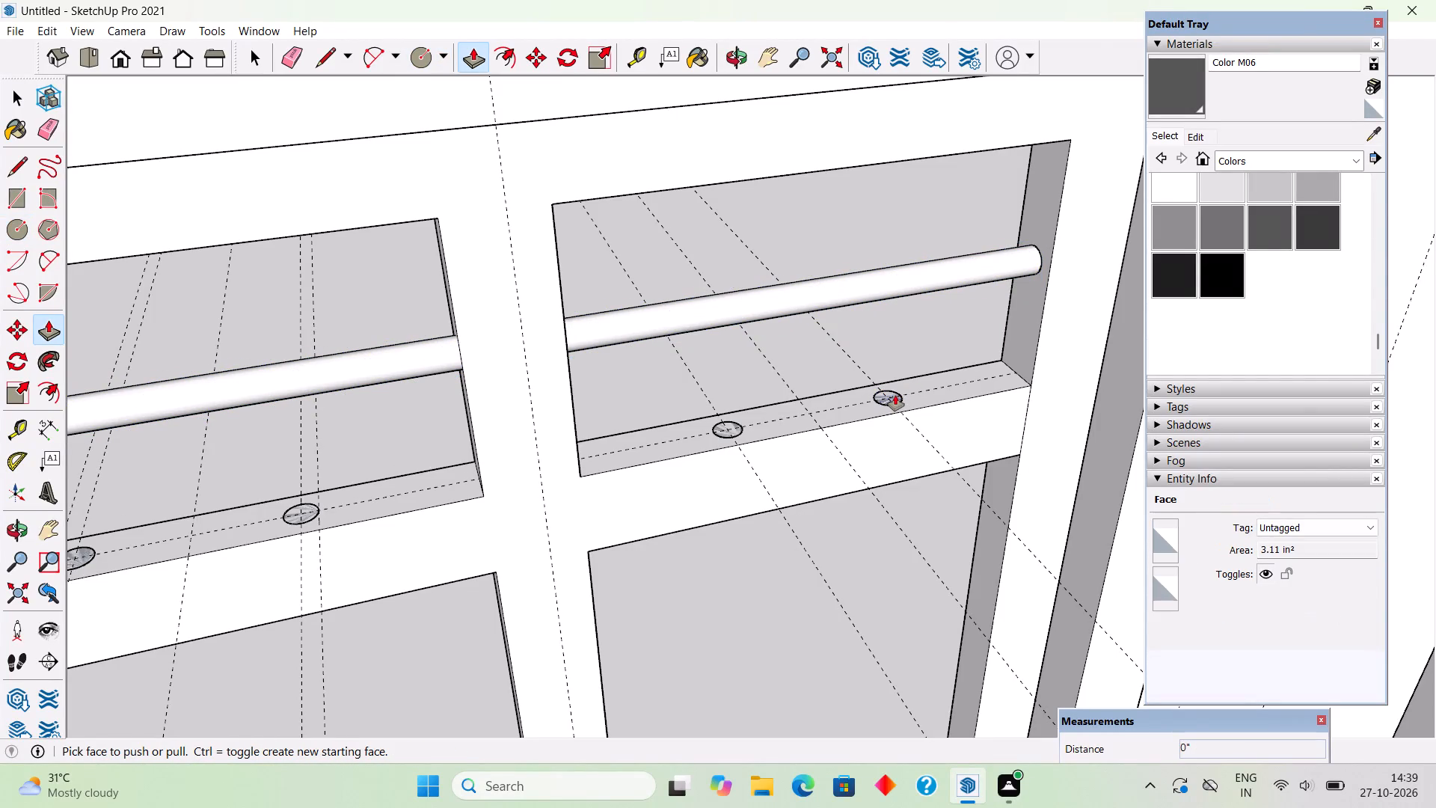
{"action": "left_click", "coordinate": [895, 395]}
{"action": "scroll", "coordinate": [885, 352], "scroll_direction": "down", "scroll_amount": 4}
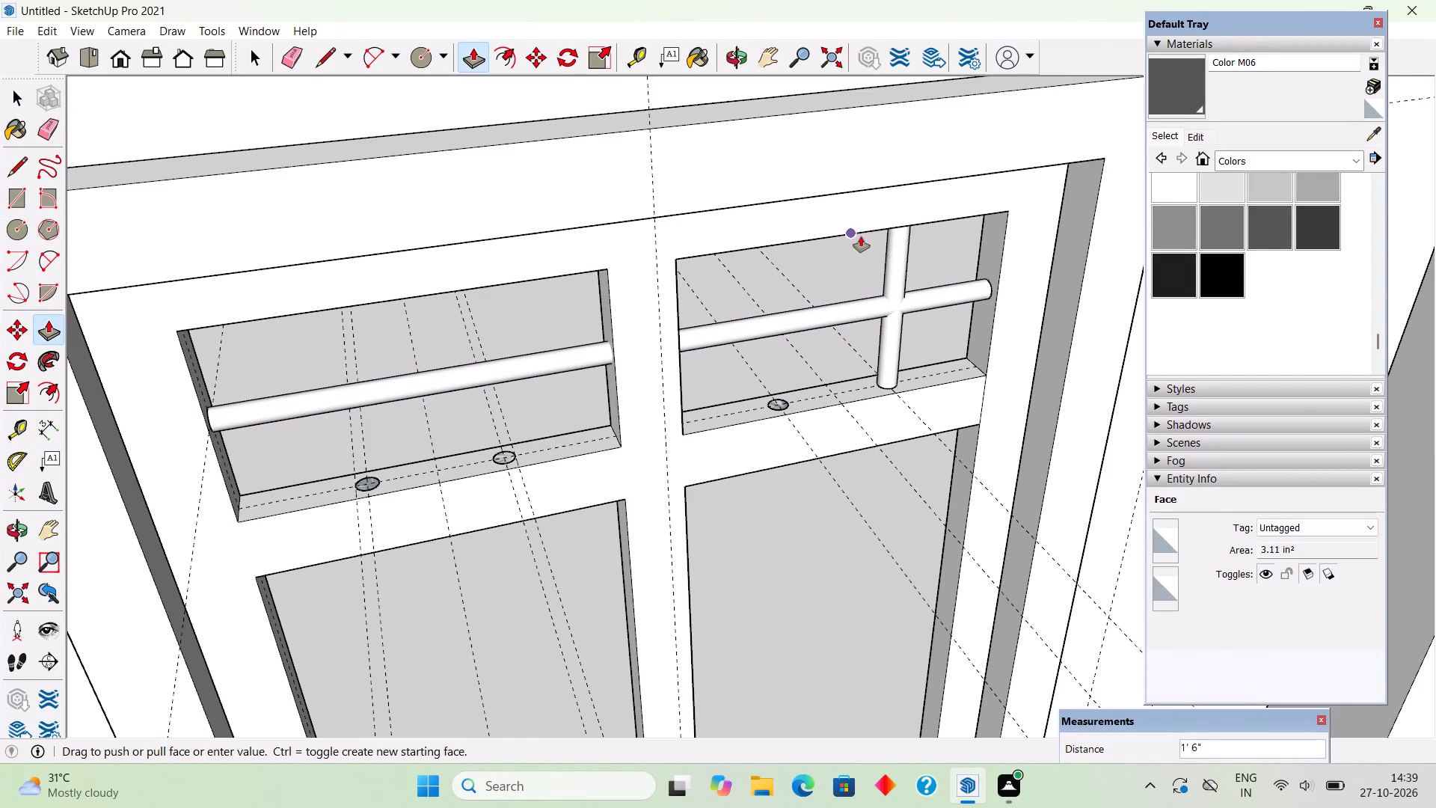
{"action": "left_click", "coordinate": [861, 236]}
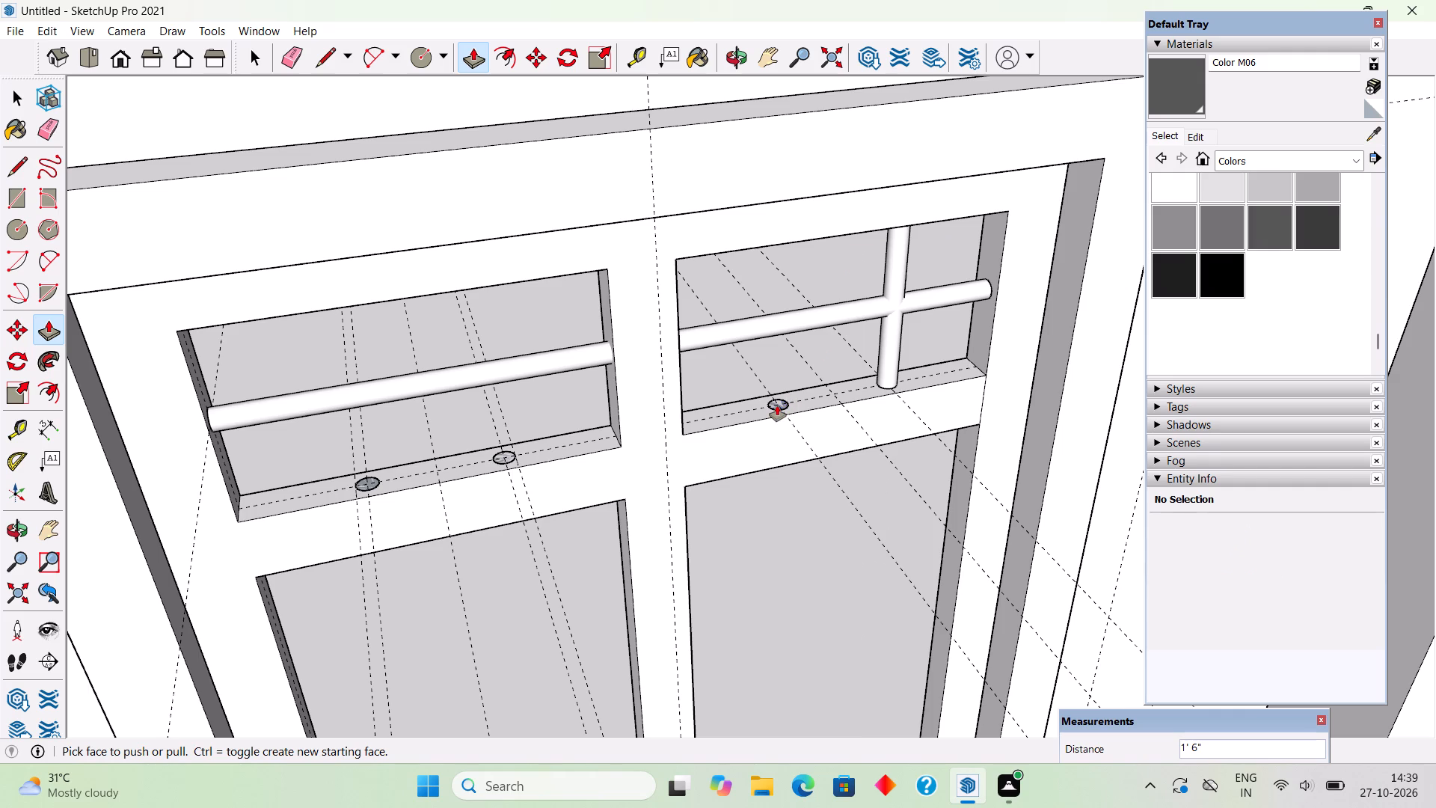
{"action": "double_click", "coordinate": [777, 405]}
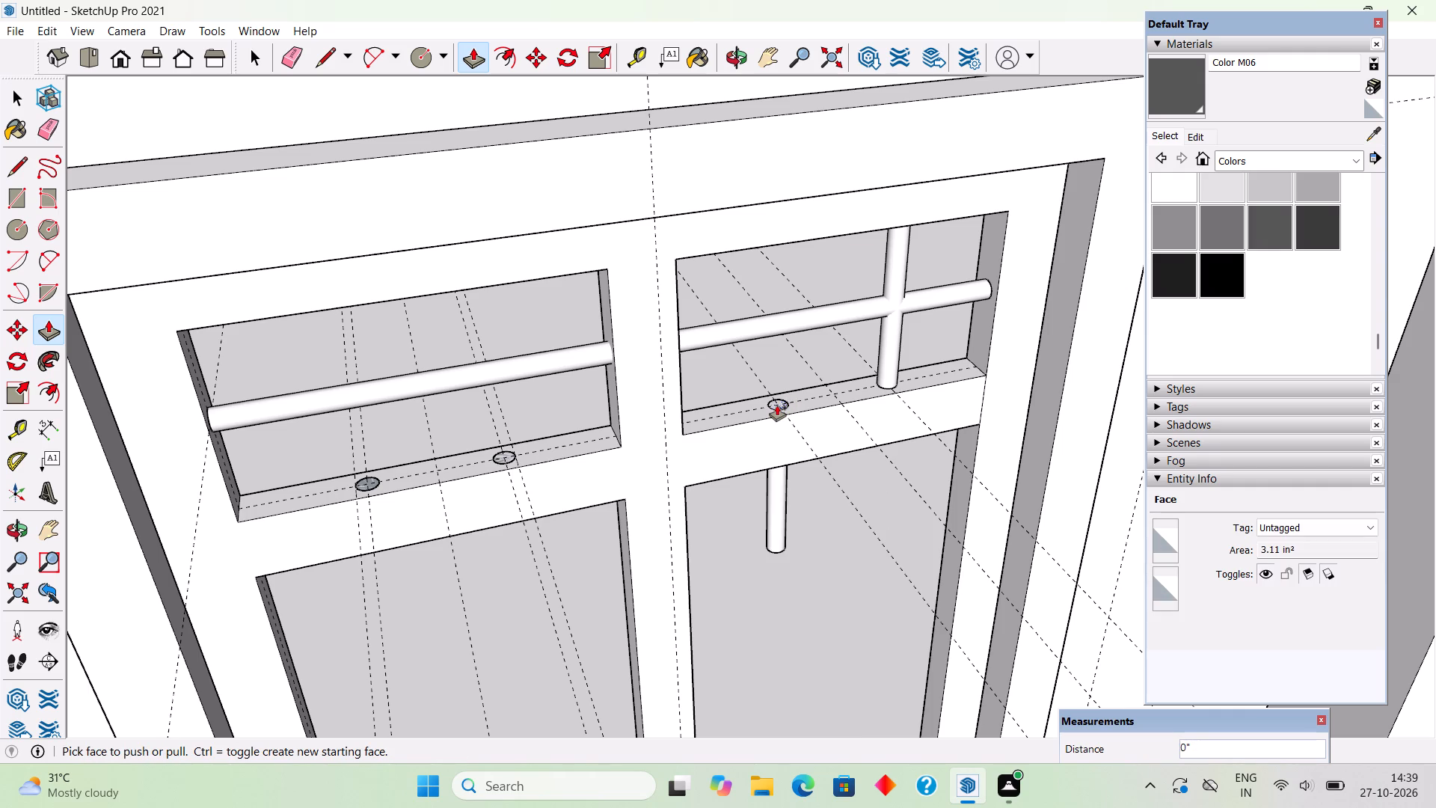
{"action": "key", "text": "ctrl+z"}
{"action": "scroll", "coordinate": [777, 405], "scroll_direction": "up", "scroll_amount": 4}
{"action": "left_click", "coordinate": [777, 405]}
{"action": "scroll", "coordinate": [776, 365], "scroll_direction": "down", "scroll_amount": 5}
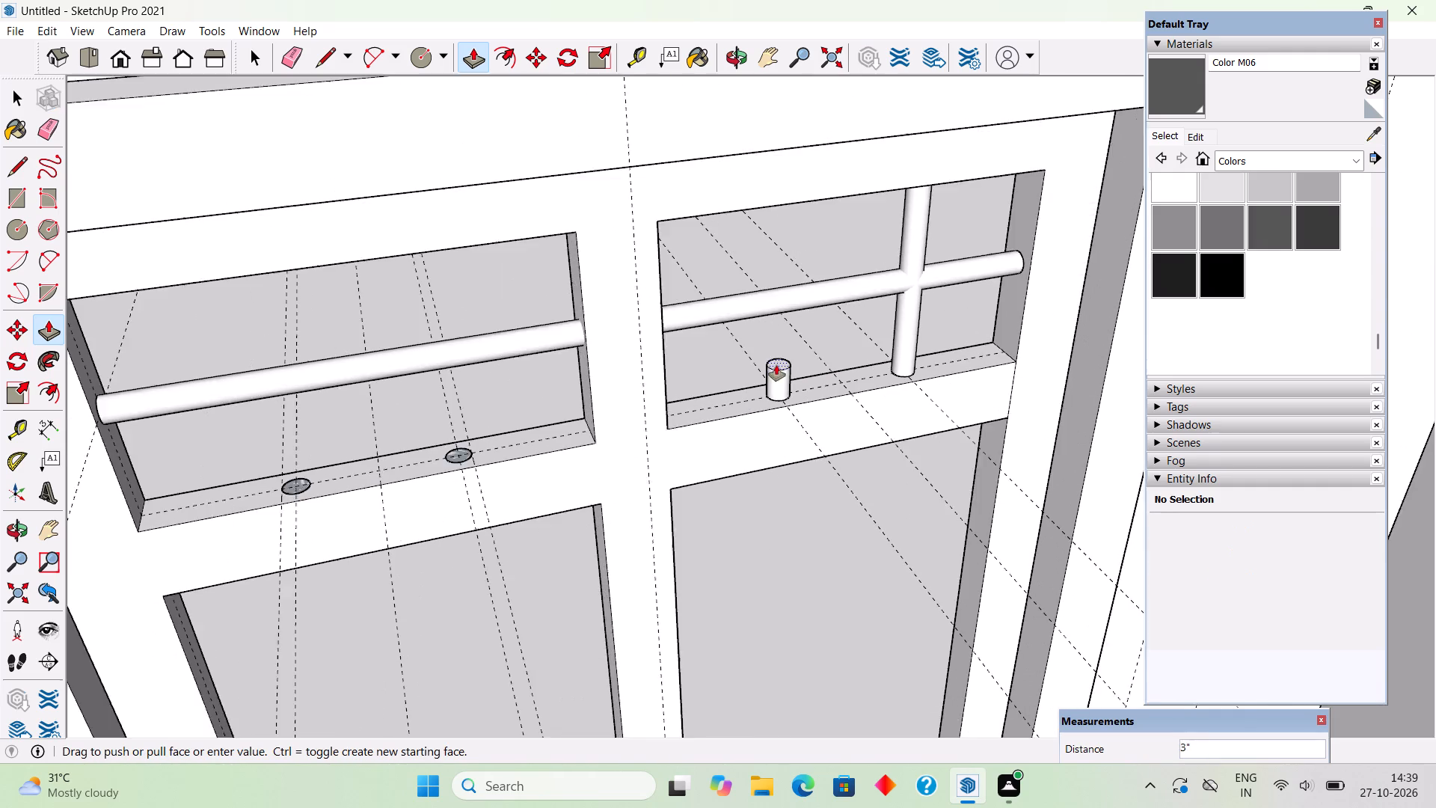
{"action": "left_click", "coordinate": [743, 239]}
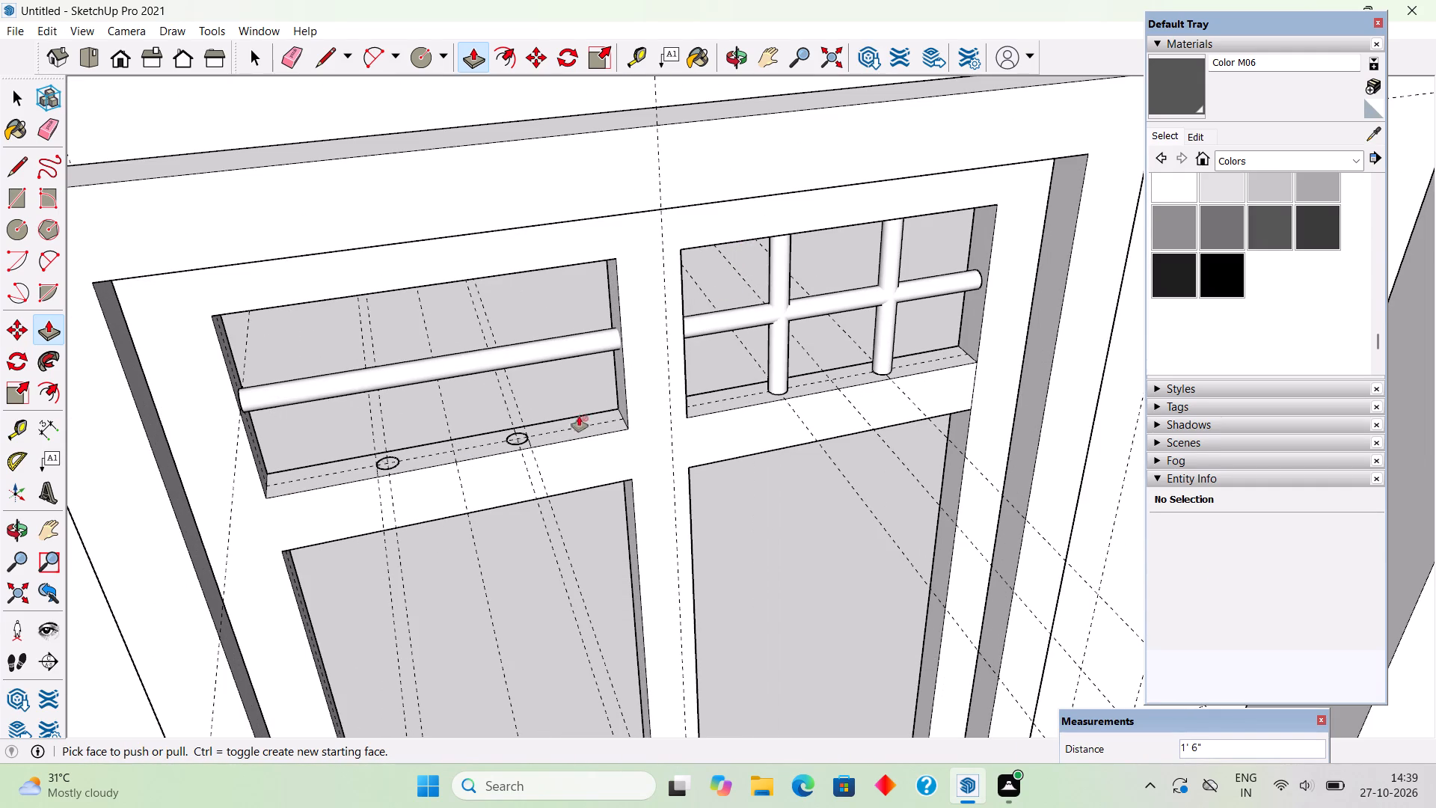
Push/Pull both circles on the far upper pane's bottom reveal up 1' 6" to the pane's top edge.
{"action": "left_click", "coordinate": [521, 435]}
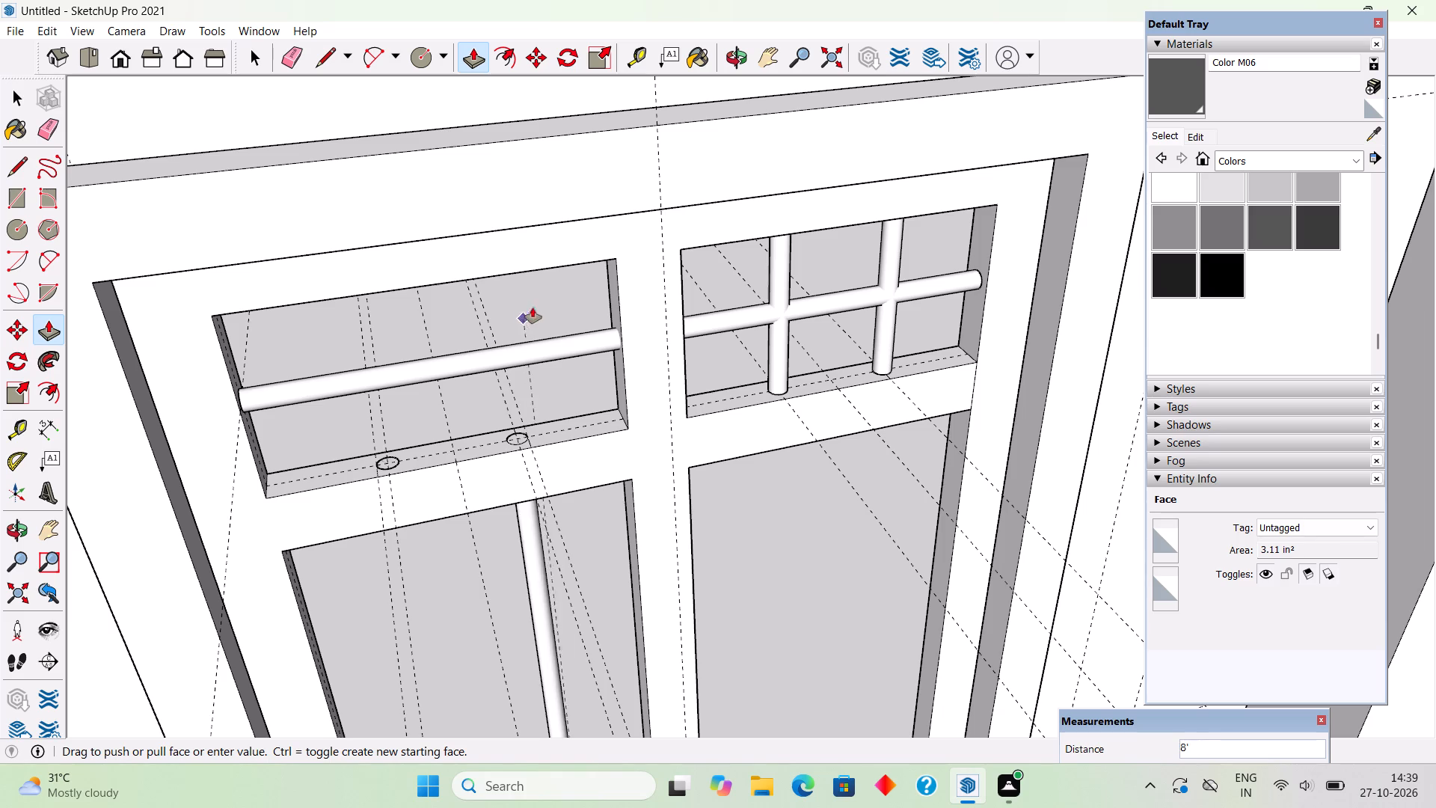
{"action": "left_click", "coordinate": [568, 263]}
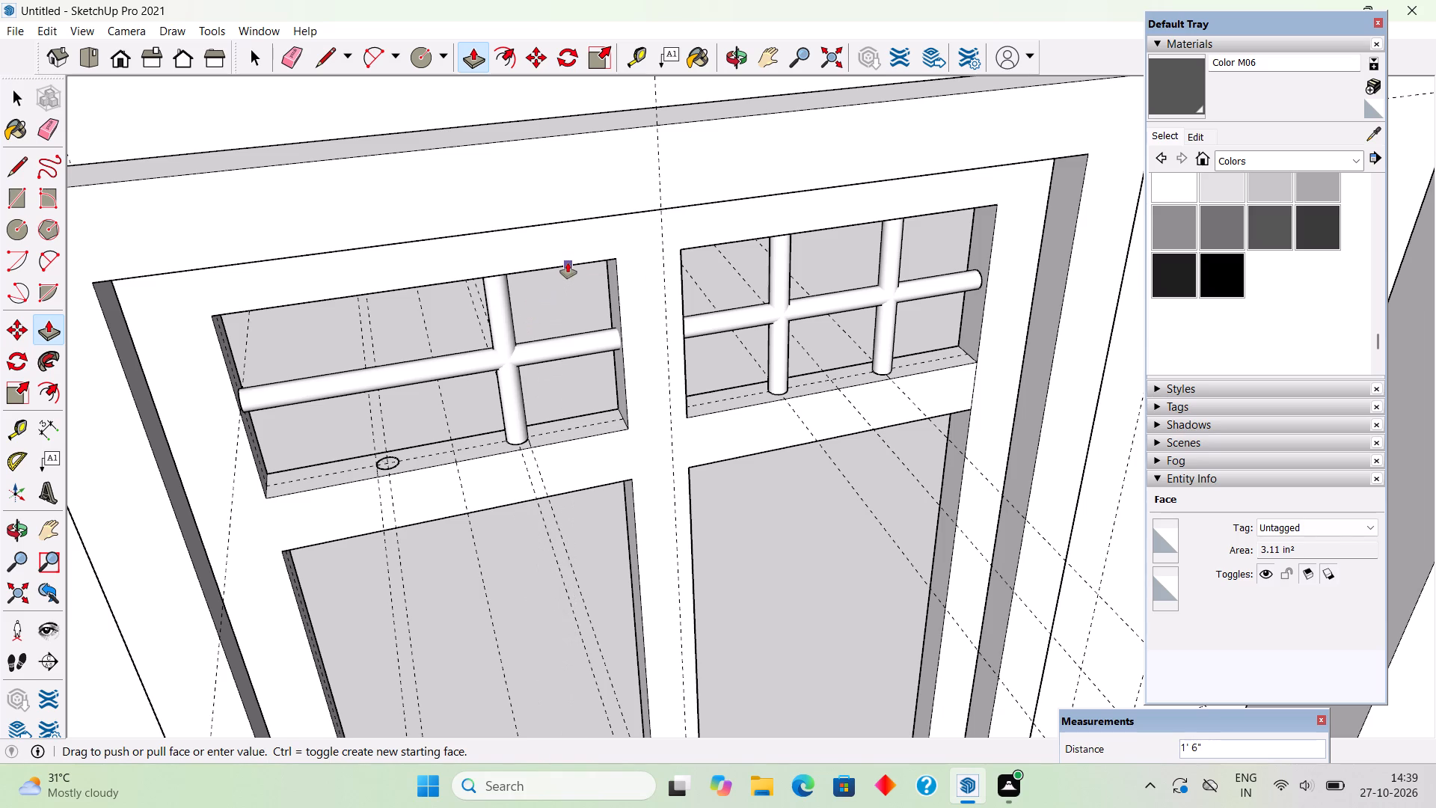
{"action": "left_click", "coordinate": [389, 461]}
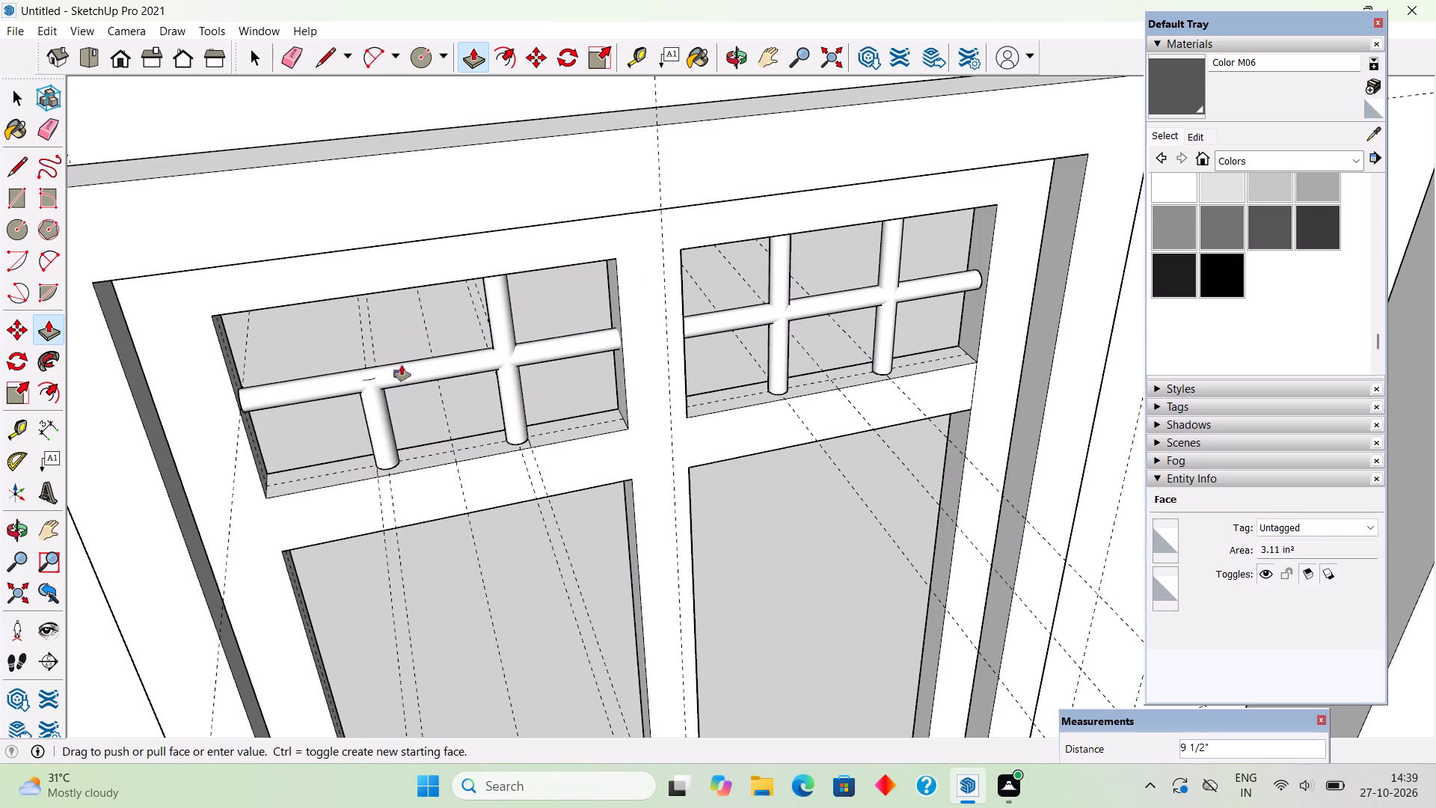
{"action": "left_click", "coordinate": [452, 282]}
{"action": "key", "text": "space"}
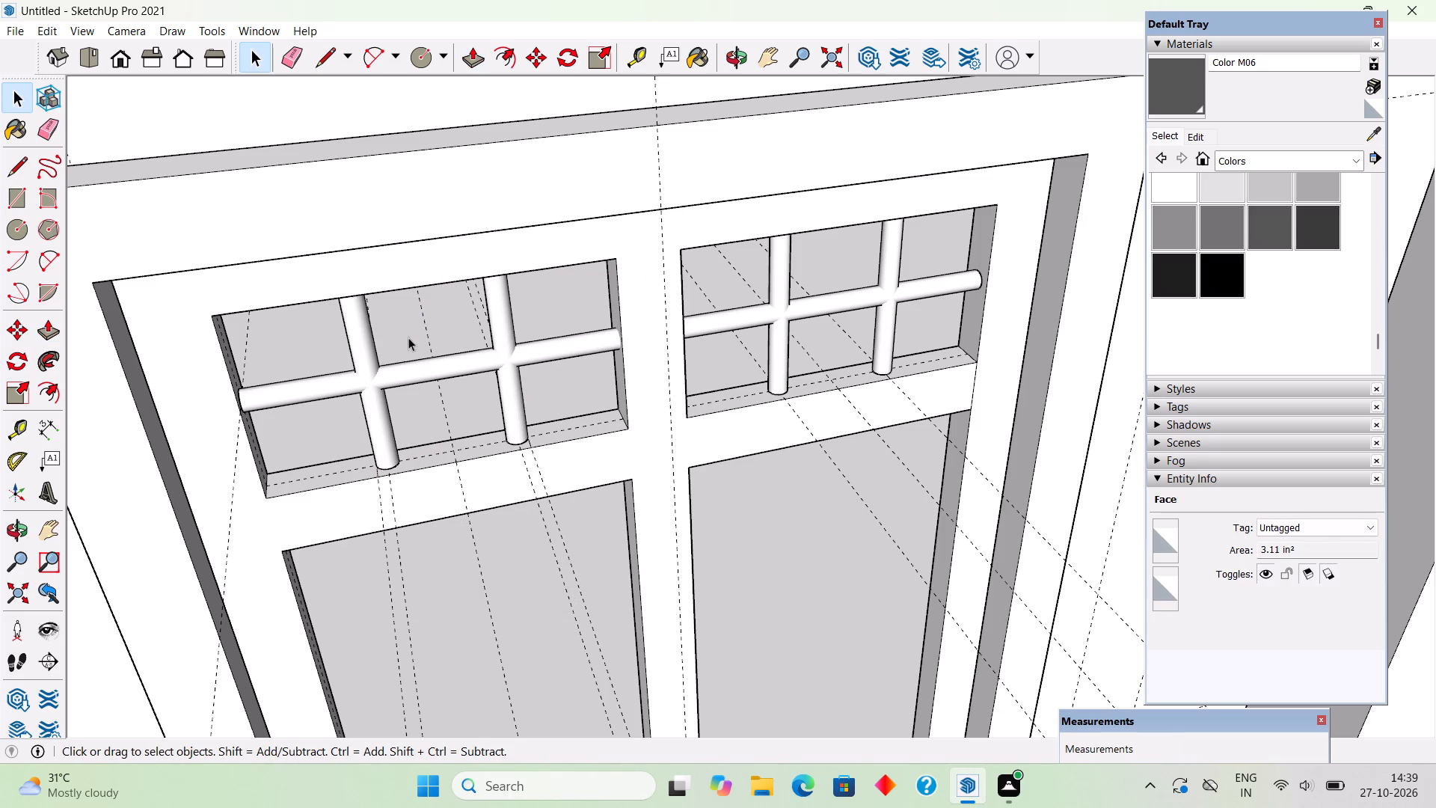
Make each of the two vertical round bars in the far upper pane into its own group.
{"action": "triple_click", "coordinate": [360, 360]}
{"action": "right_click", "coordinate": [360, 360]}
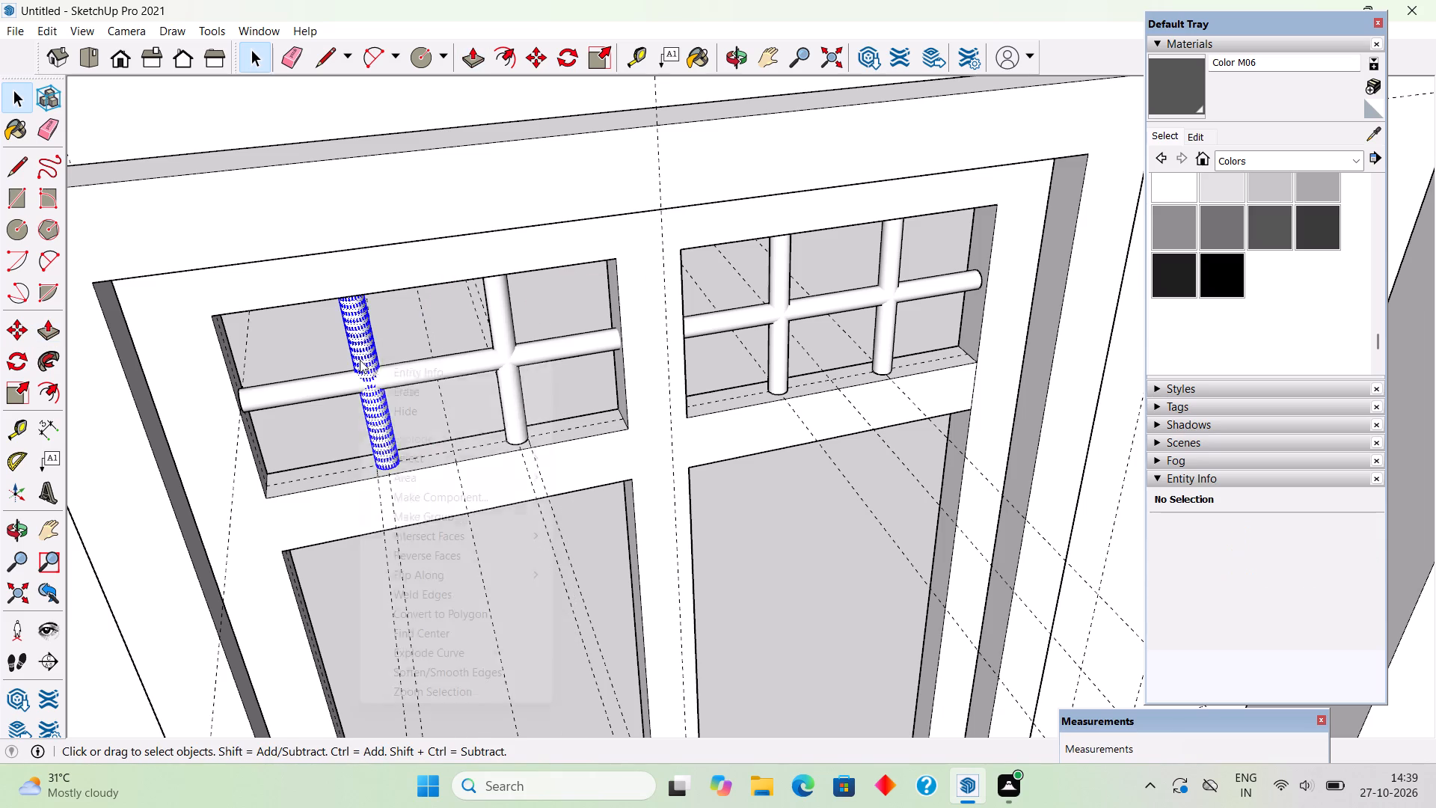
{"action": "left_click", "coordinate": [422, 516]}
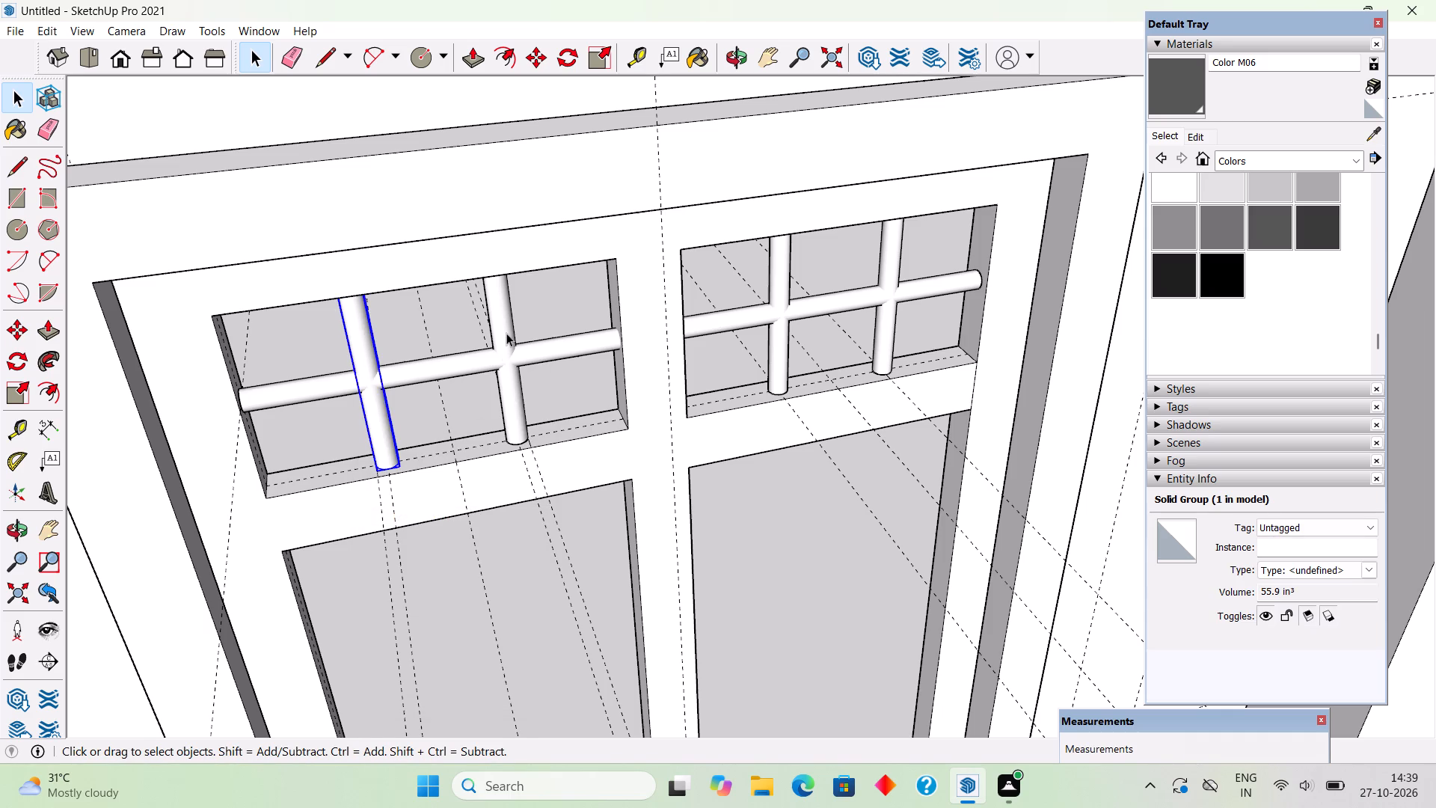
{"action": "triple_click", "coordinate": [507, 330]}
{"action": "right_click", "coordinate": [507, 330]}
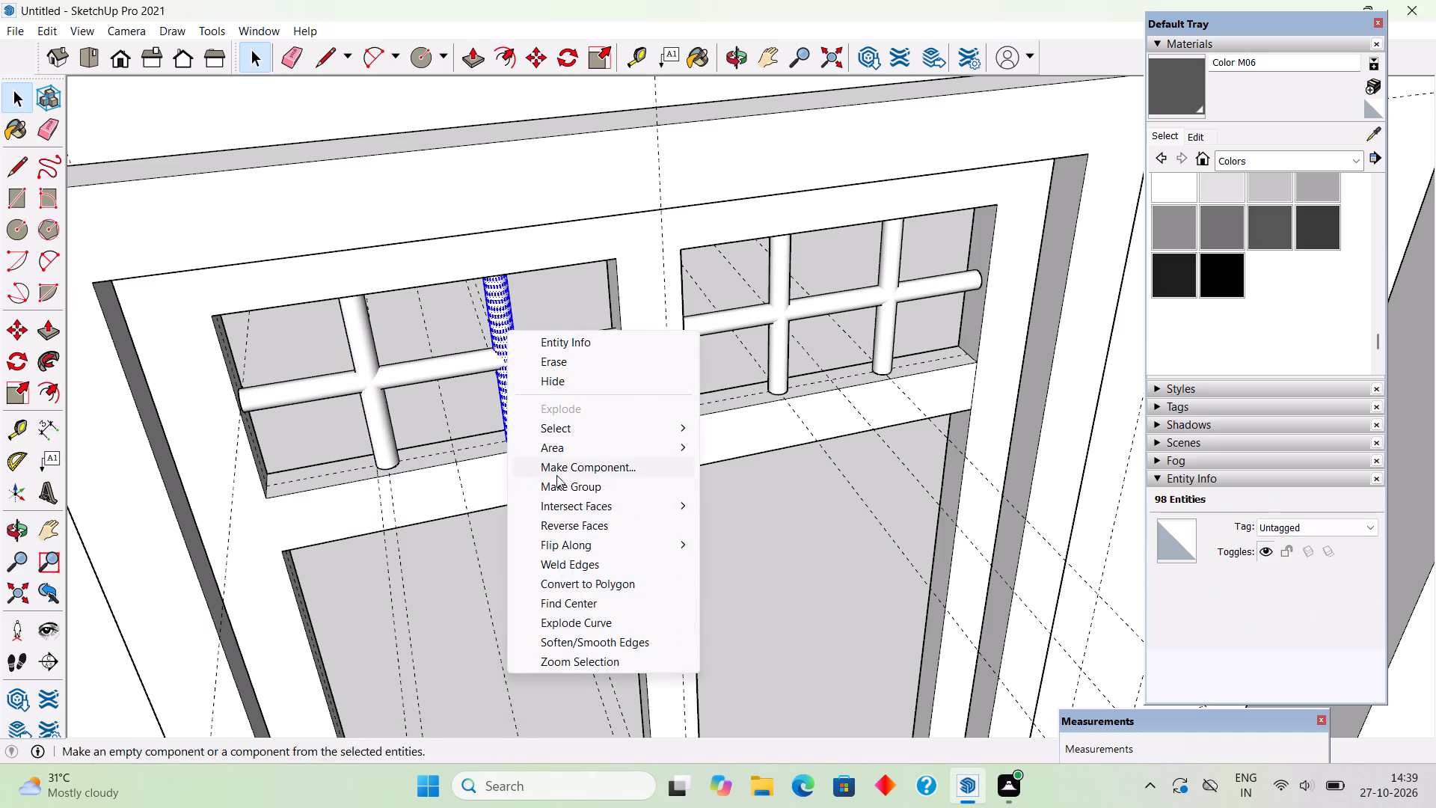
{"action": "left_click", "coordinate": [559, 480]}
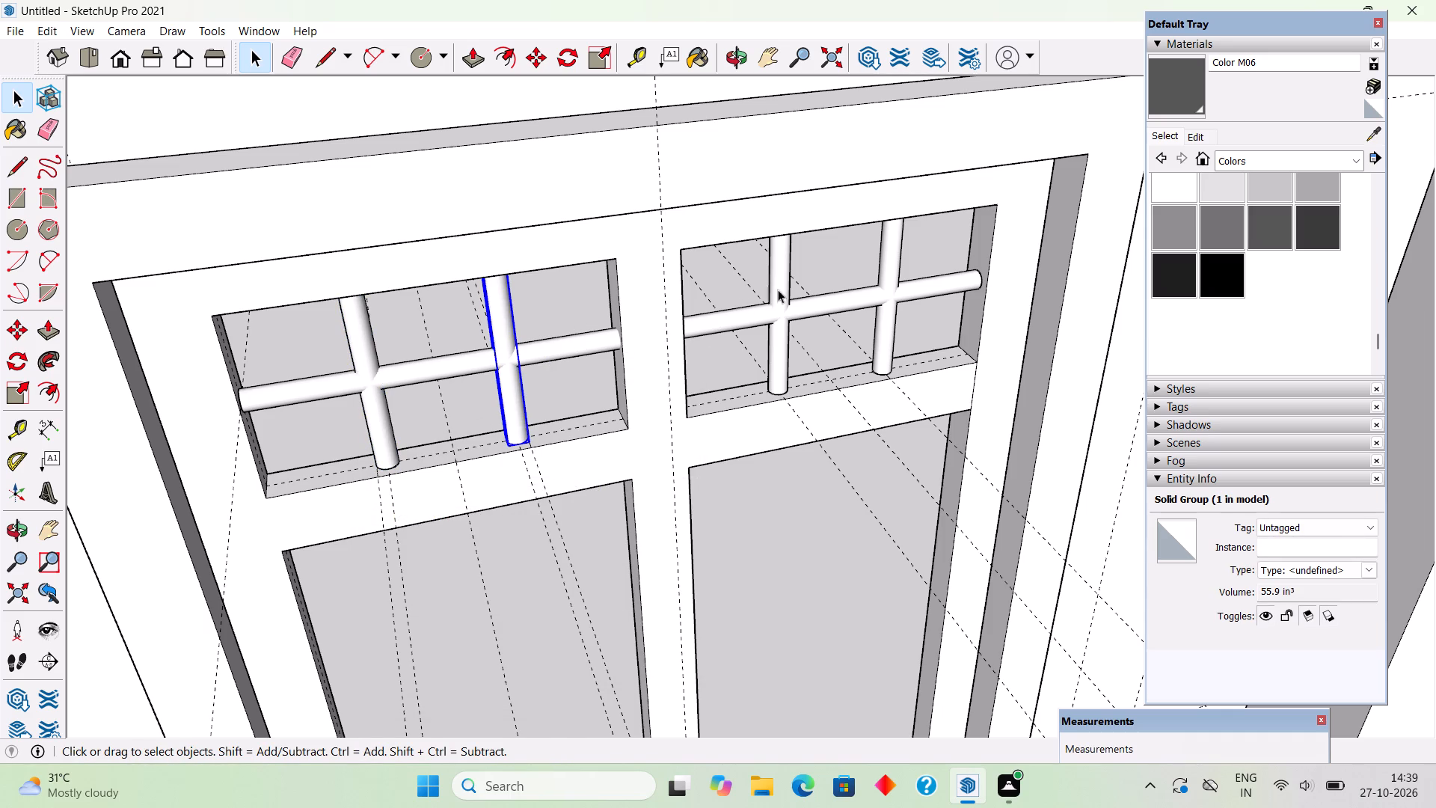
Make each of the two vertical round bars in the porch-side upper pane into its own group.
{"action": "triple_click", "coordinate": [787, 285]}
{"action": "right_click", "coordinate": [787, 285]}
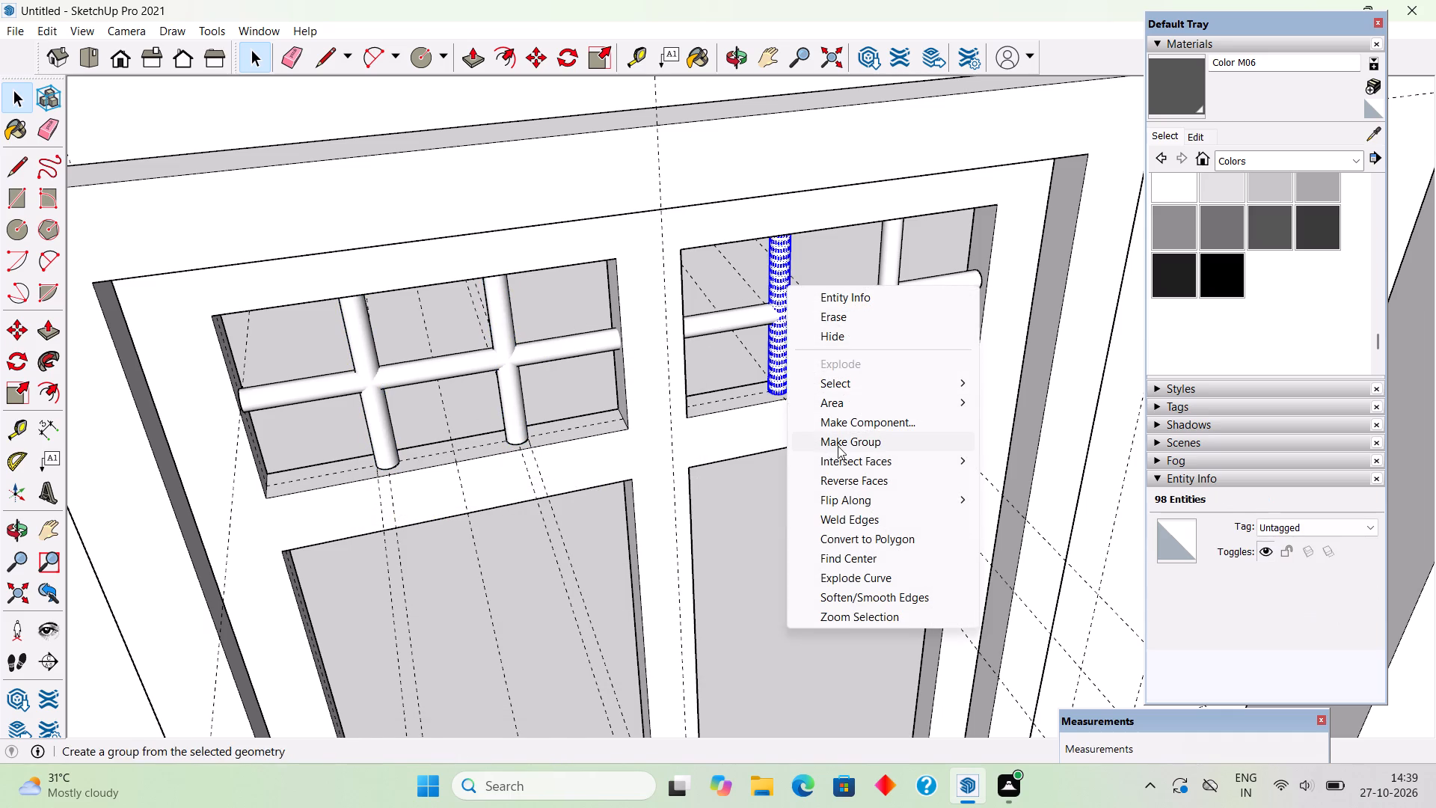
{"action": "left_click", "coordinate": [838, 446]}
{"action": "triple_click", "coordinate": [893, 273]}
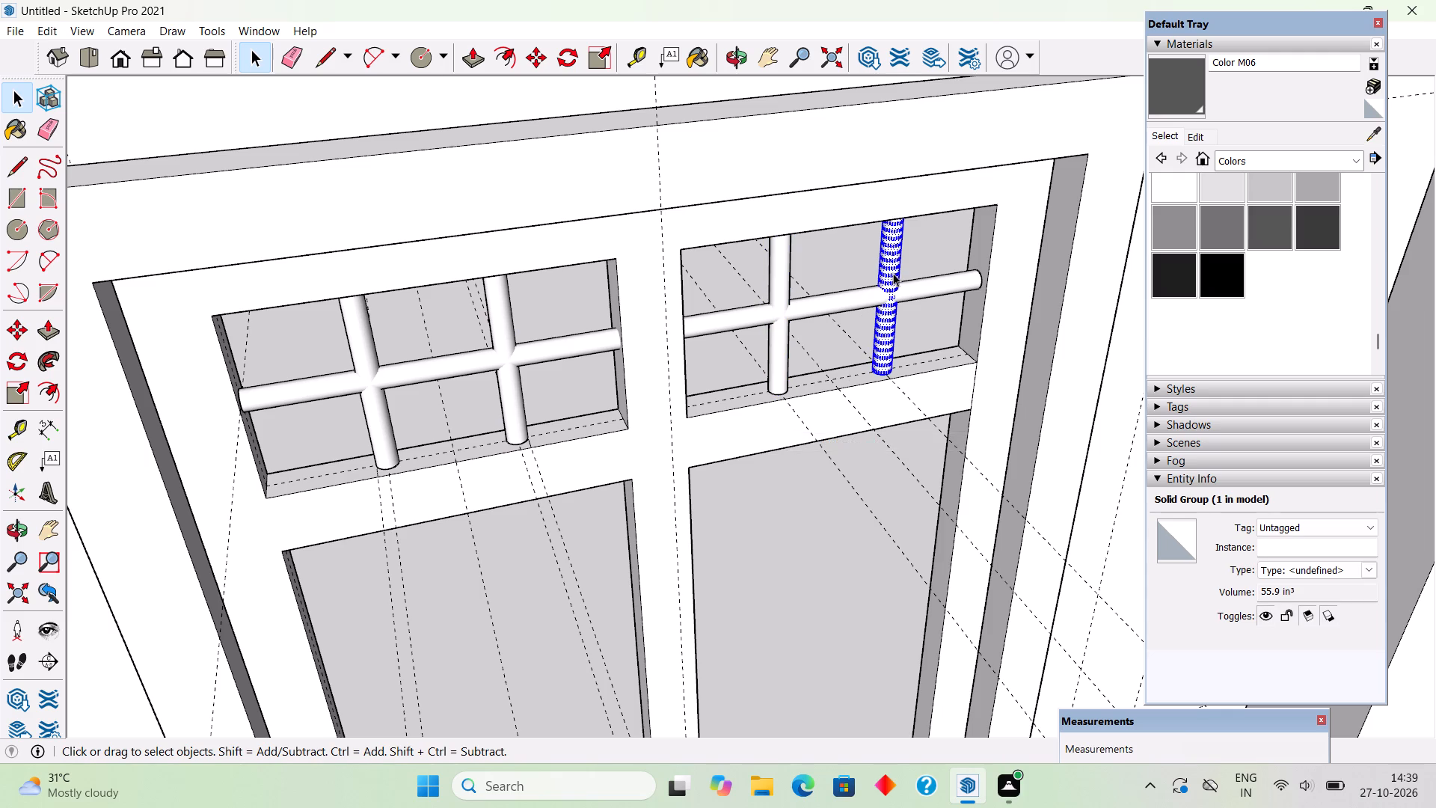
{"action": "right_click", "coordinate": [893, 273]}
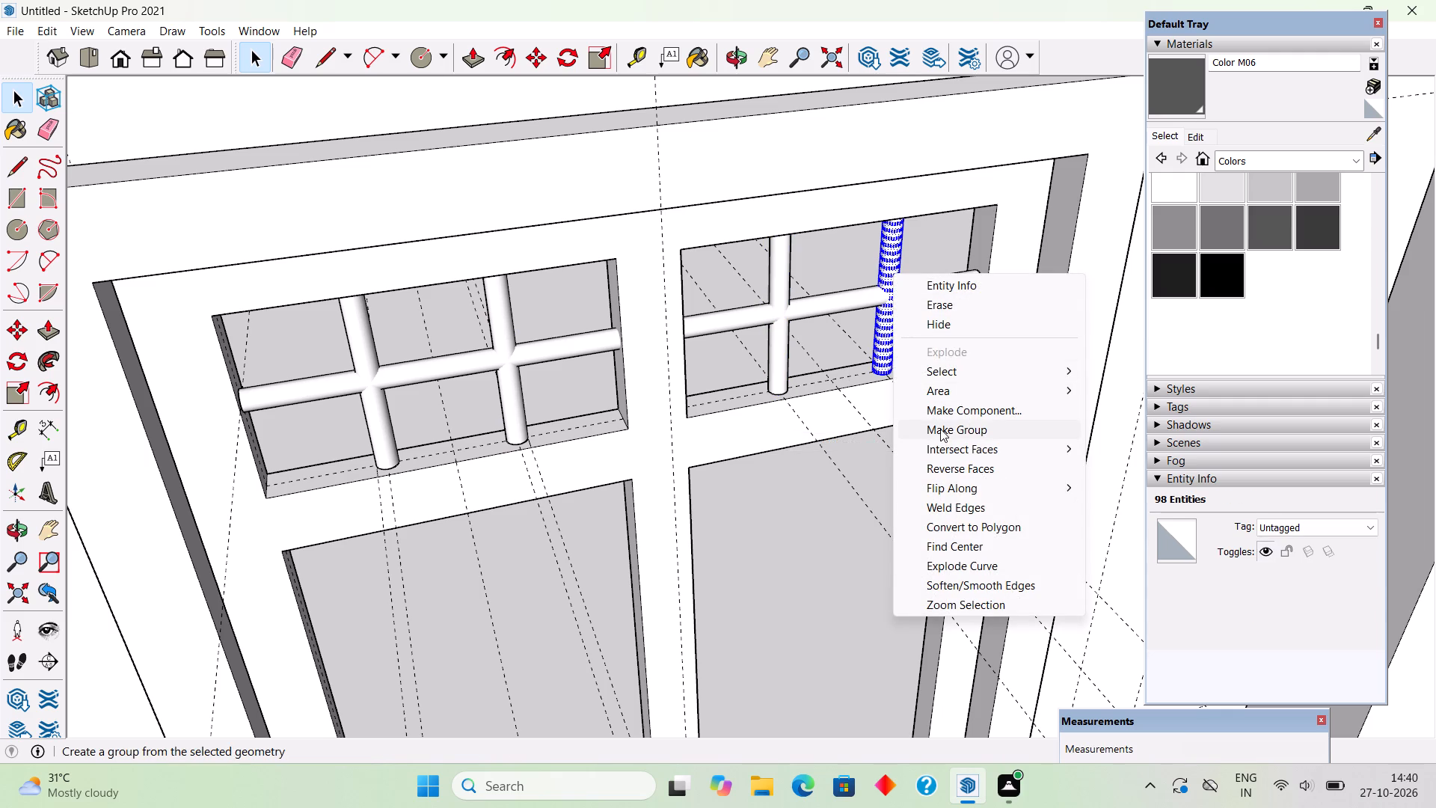
{"action": "left_click", "coordinate": [940, 429]}
Draw a 2' 9" by 1' 6" glass rectangle over each of the ground-floor window's two upper pane openings.
{"action": "scroll", "coordinate": [940, 429], "scroll_direction": "down", "scroll_amount": 12}
{"action": "middle_click_drag", "start_coordinate": [913, 445], "coordinate": [792, 328]}
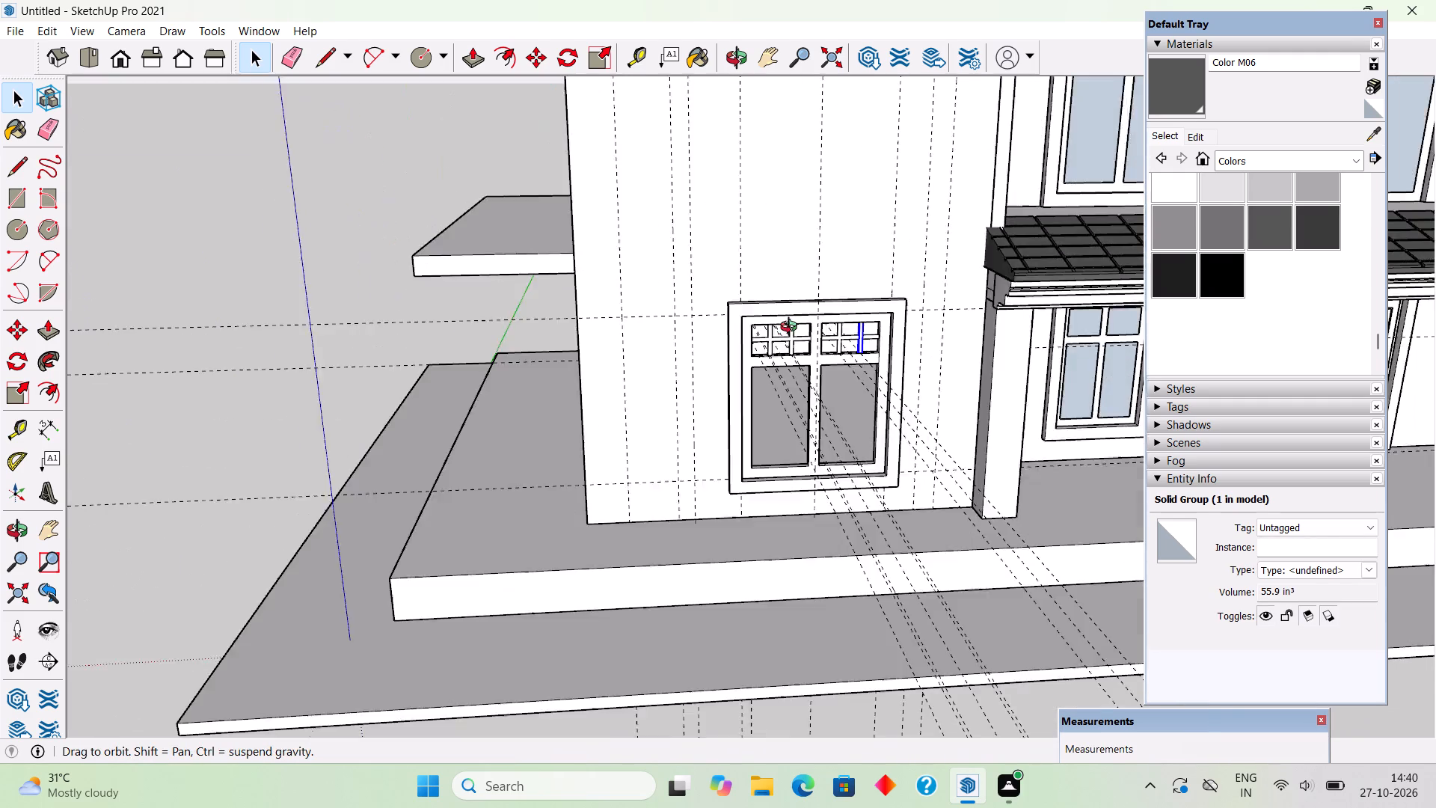
{"action": "middle_click_drag", "start_coordinate": [792, 328], "coordinate": [755, 336]}
{"action": "left_click", "coordinate": [373, 258]}
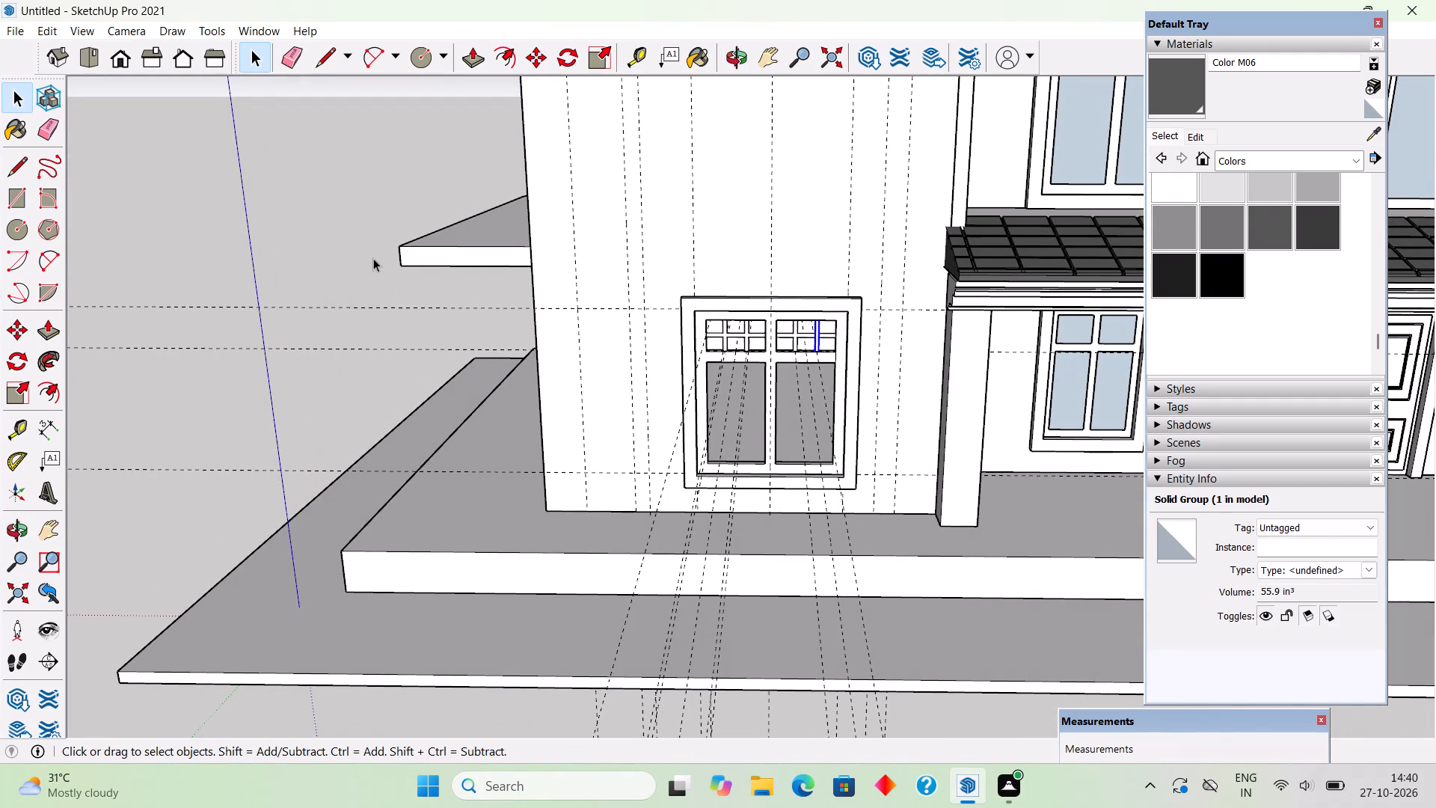
{"action": "scroll", "coordinate": [987, 340], "scroll_direction": "up", "scroll_amount": 4}
{"action": "scroll", "coordinate": [828, 422], "scroll_direction": "up", "scroll_amount": 2}
{"action": "middle_click_drag", "start_coordinate": [838, 464], "coordinate": [846, 456]}
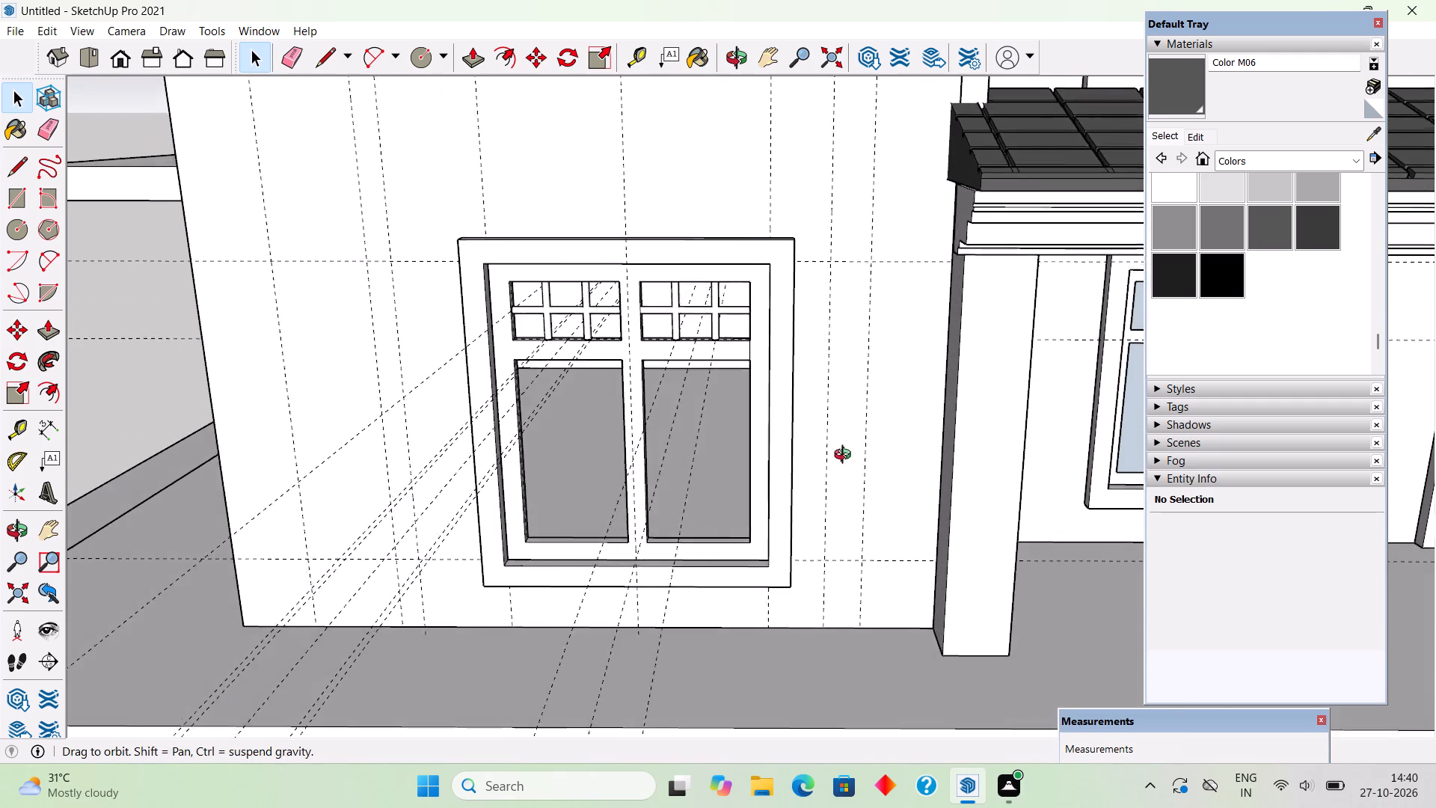
{"action": "middle_click_drag", "start_coordinate": [846, 456], "coordinate": [885, 454]}
{"action": "scroll", "coordinate": [817, 357], "scroll_direction": "up", "scroll_amount": 3}
{"action": "middle_click_drag", "start_coordinate": [817, 486], "coordinate": [828, 444]}
{"action": "scroll", "coordinate": [829, 445], "scroll_direction": "up", "scroll_amount": 1}
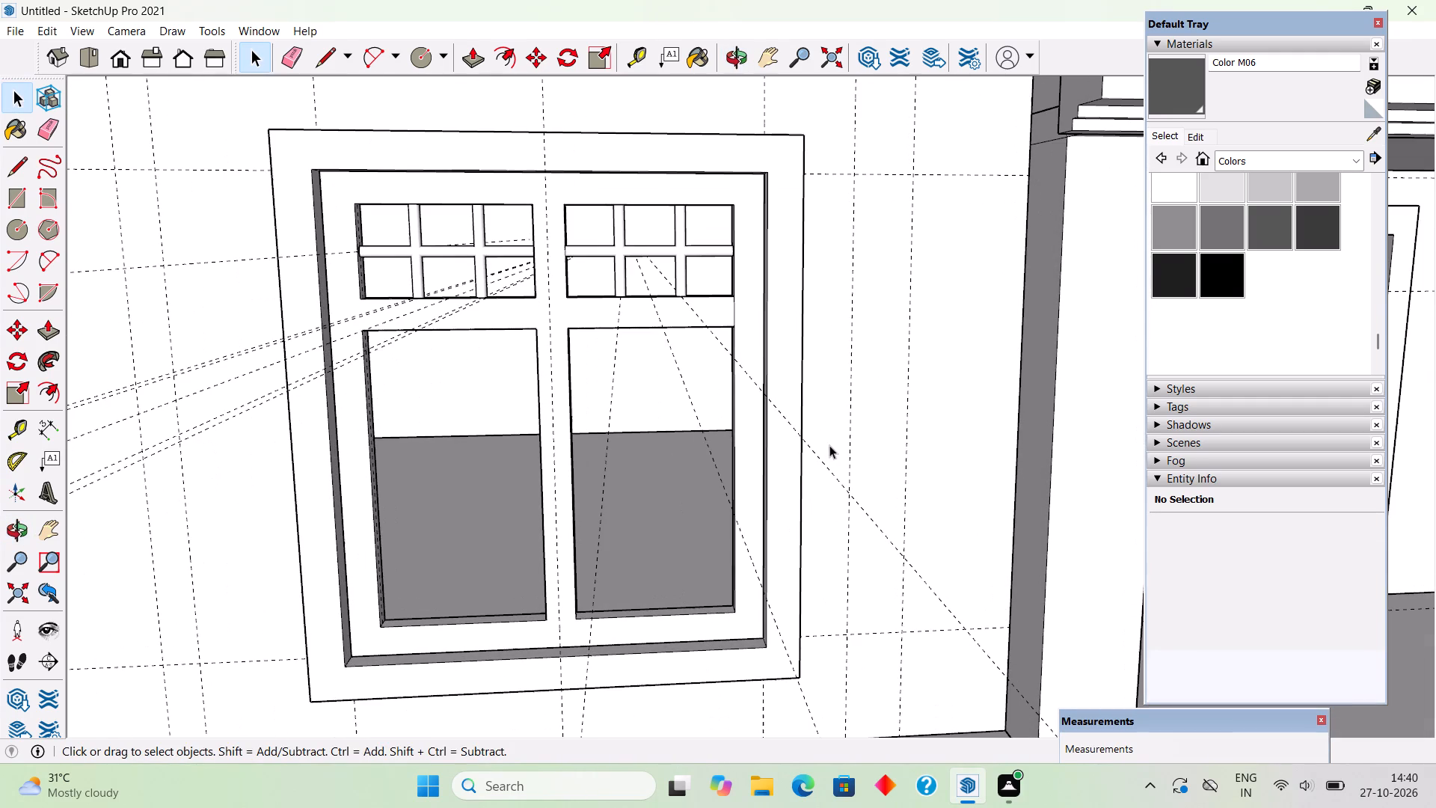
{"action": "key", "text": "r"}
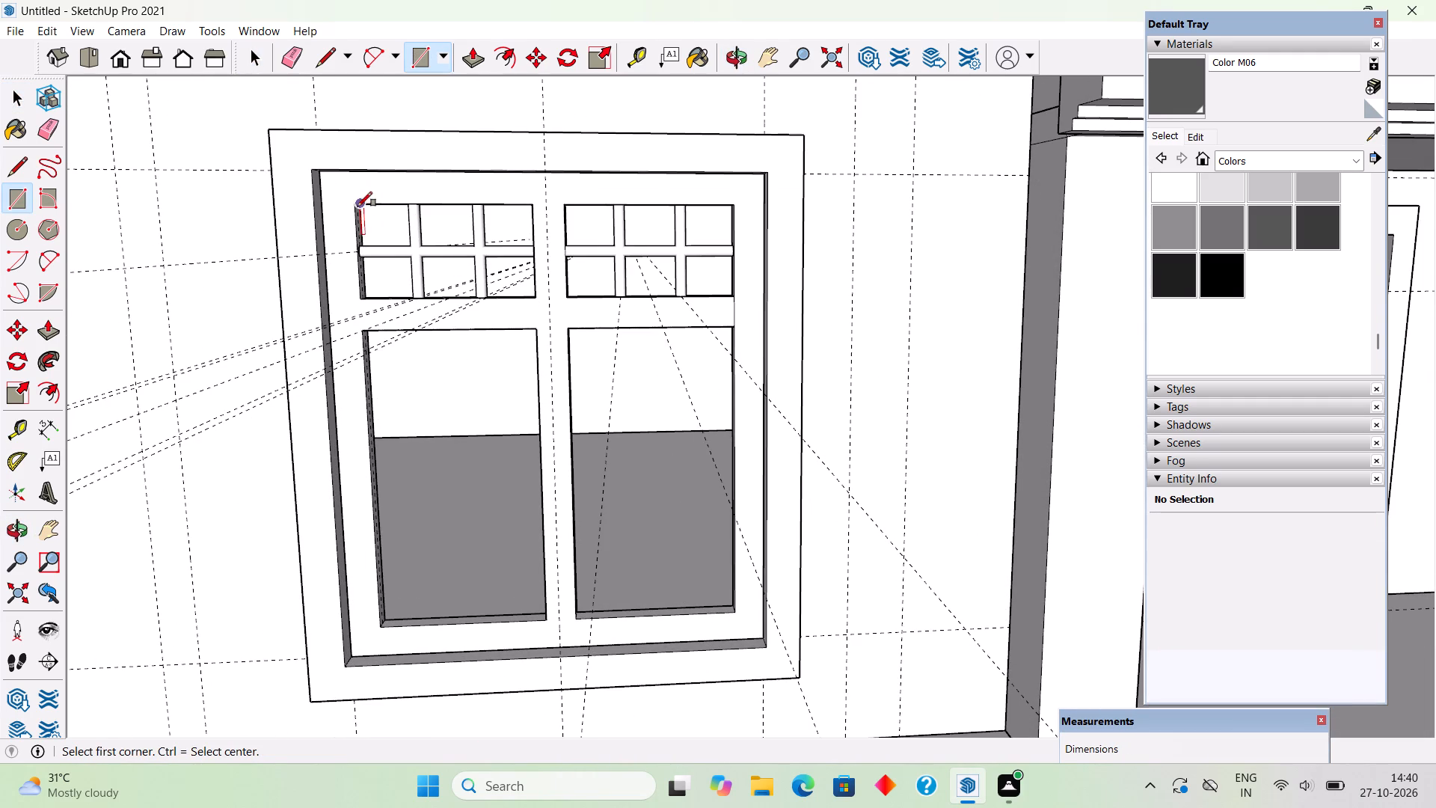
{"action": "left_click", "coordinate": [355, 203]}
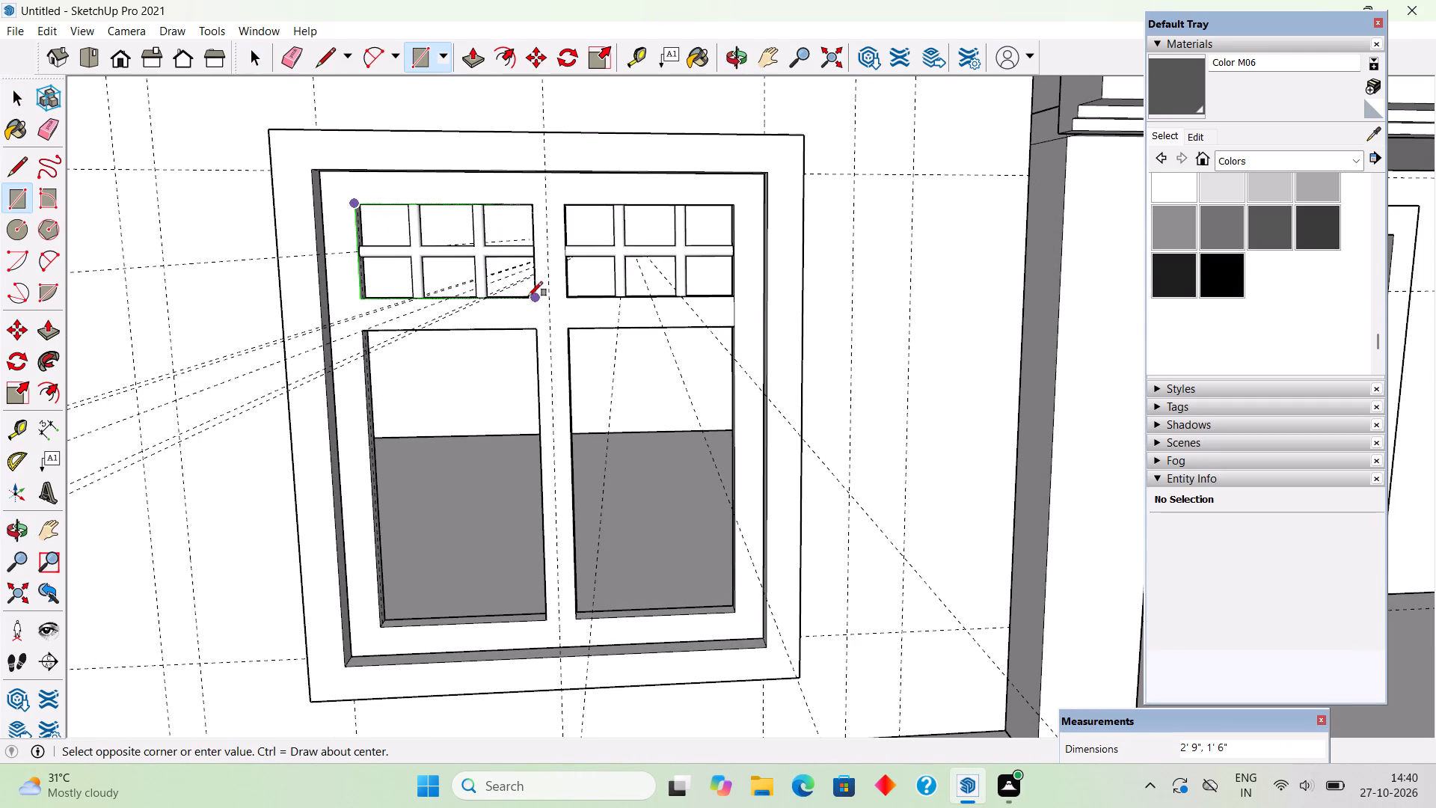
{"action": "left_click", "coordinate": [529, 297]}
{"action": "left_click", "coordinate": [566, 212]}
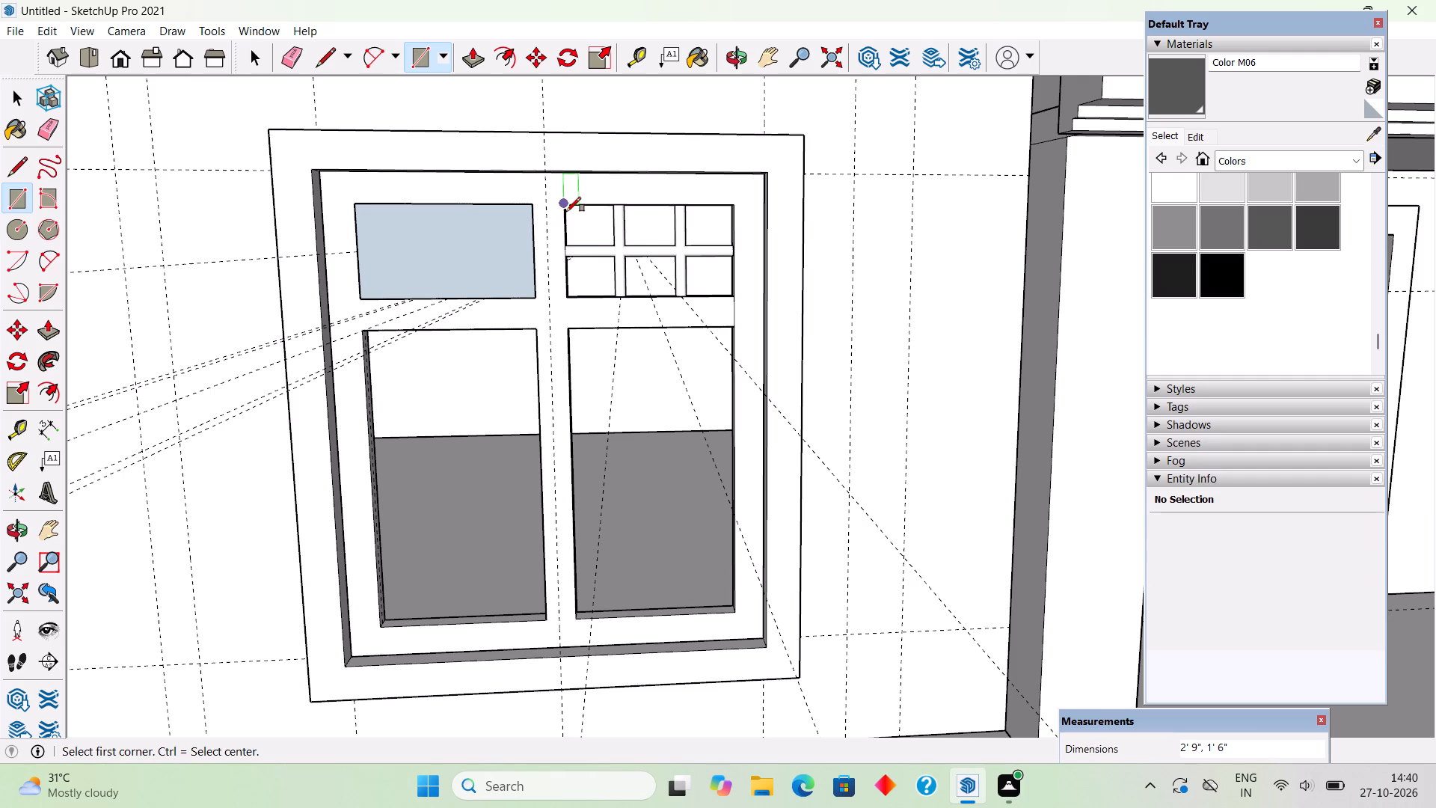
{"action": "left_click", "coordinate": [728, 292]}
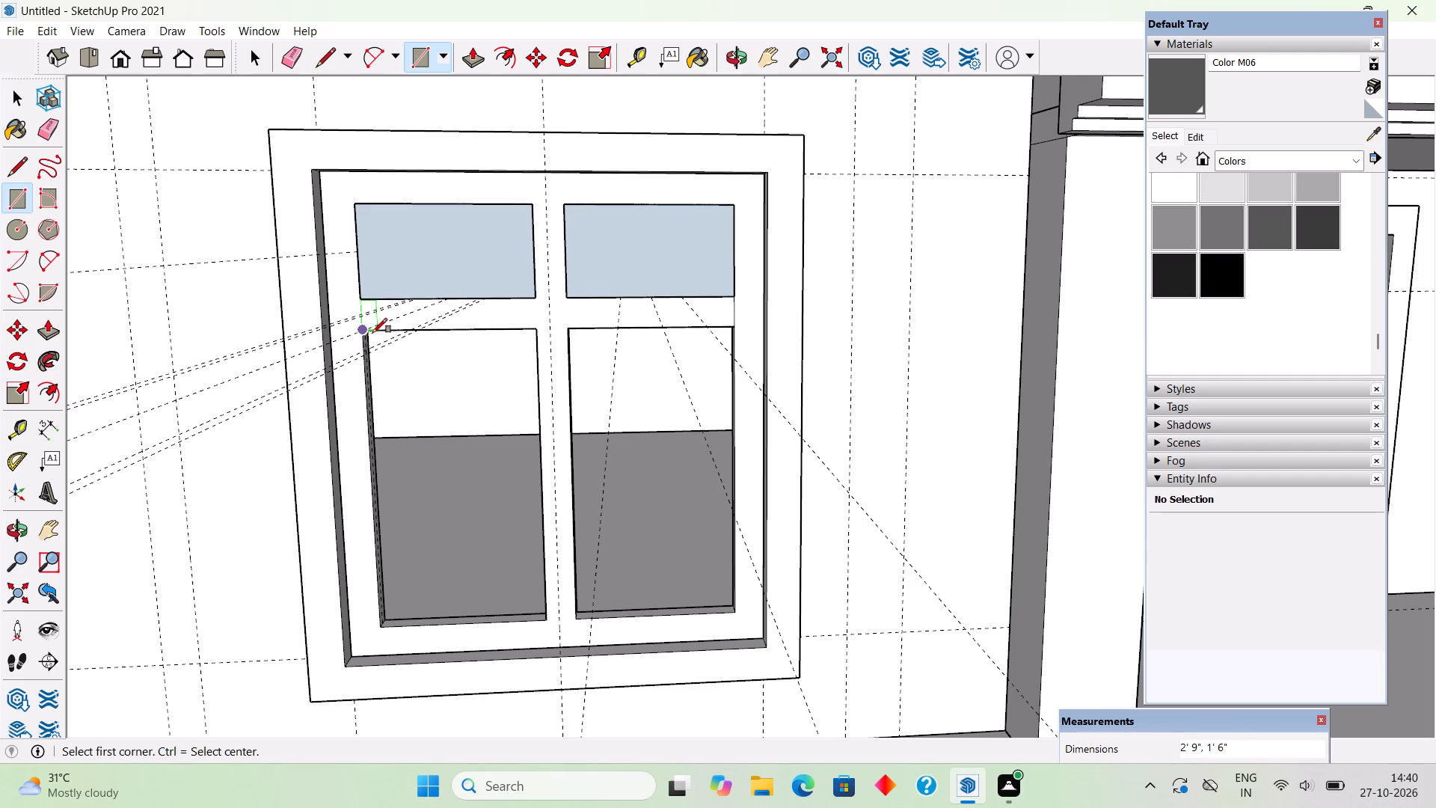
Draw a 2' 9" by 5' glass rectangle over each of the window's two lower pane openings.
{"action": "left_click", "coordinate": [369, 331]}
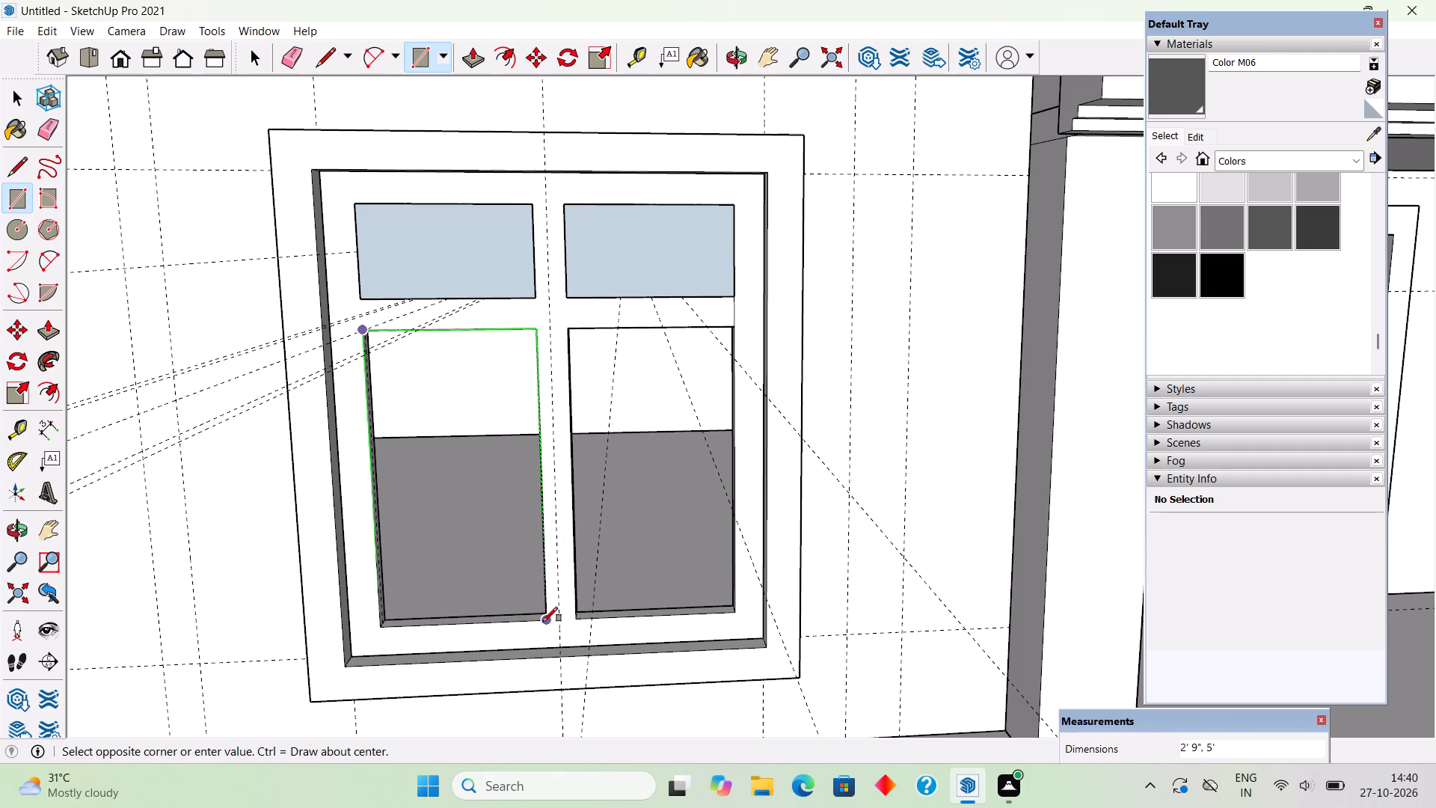
{"action": "left_click", "coordinate": [543, 622]}
{"action": "left_click", "coordinate": [568, 332]}
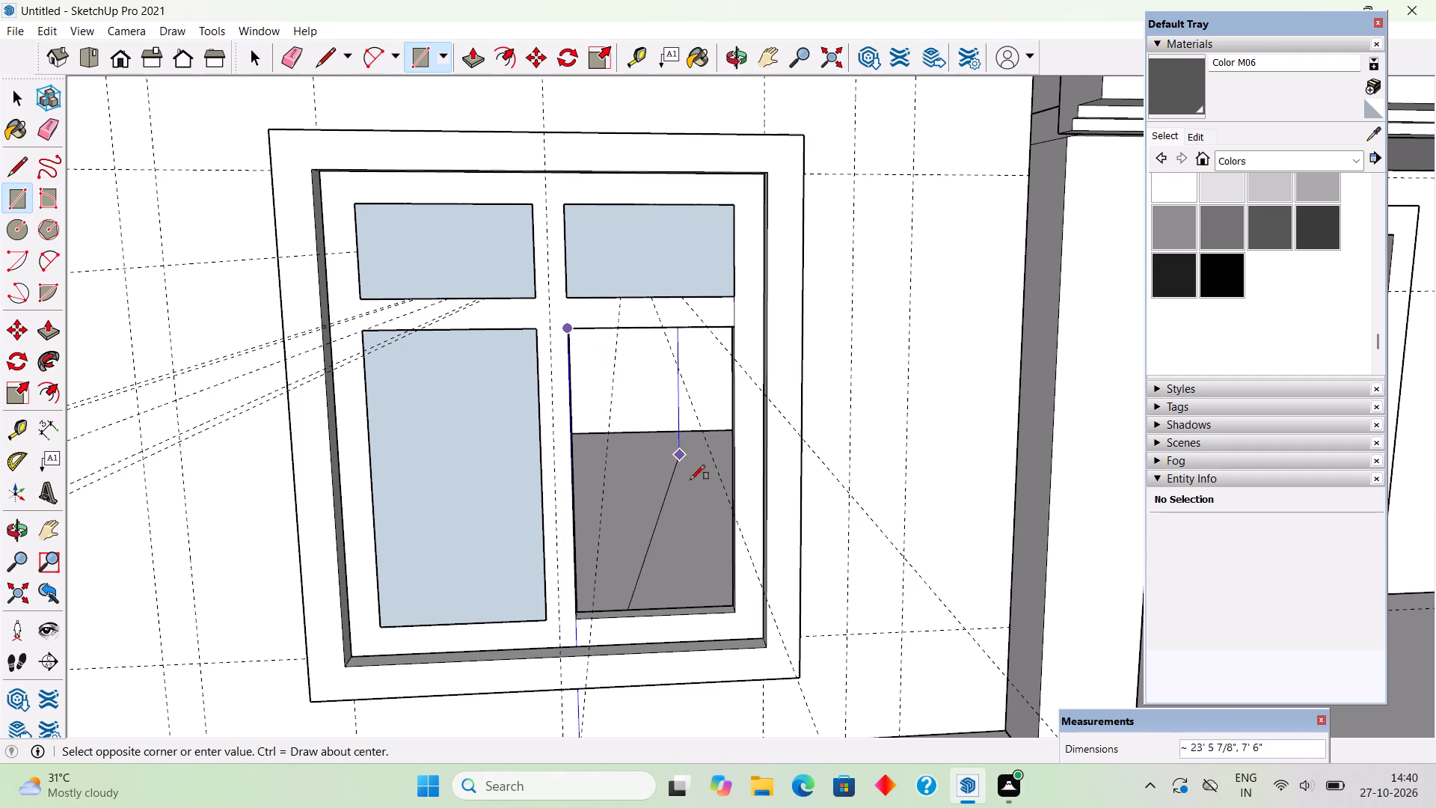
{"action": "left_click", "coordinate": [739, 613]}
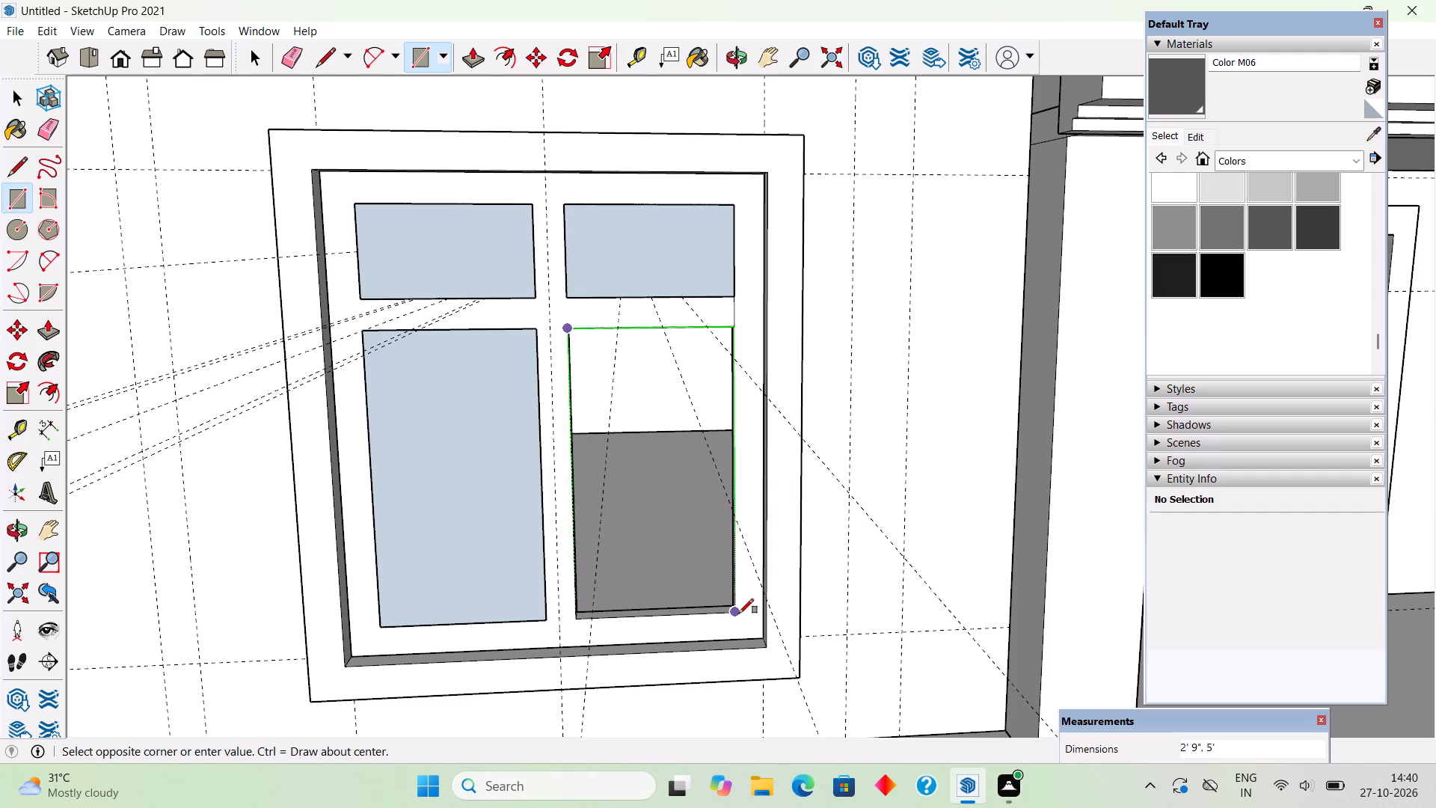
{"action": "key", "text": "space"}
Make each of the four glass rectangles in the ground-floor window into its own group.
{"action": "triple_click", "coordinate": [447, 281]}
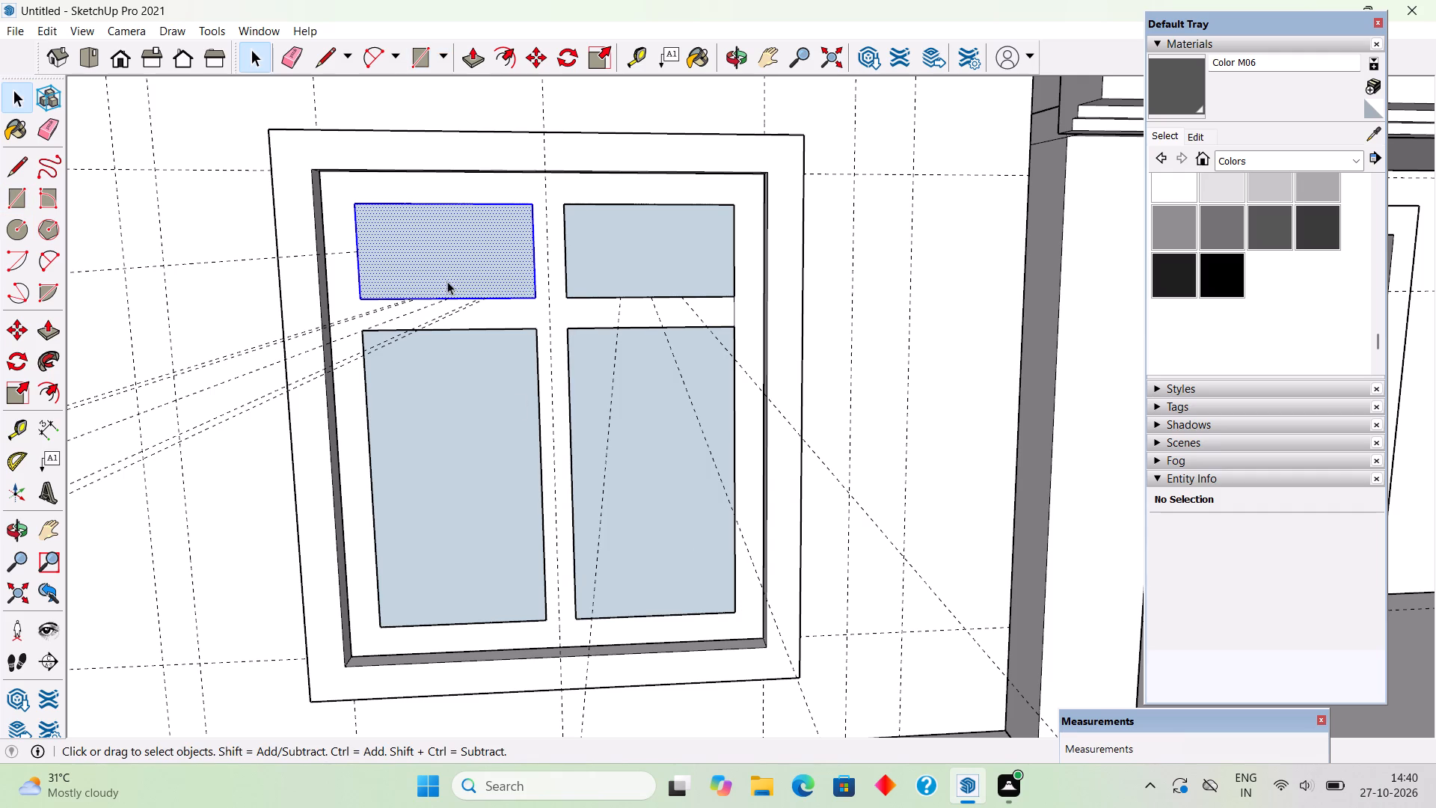
{"action": "right_click", "coordinate": [447, 281]}
{"action": "left_click", "coordinate": [528, 401]}
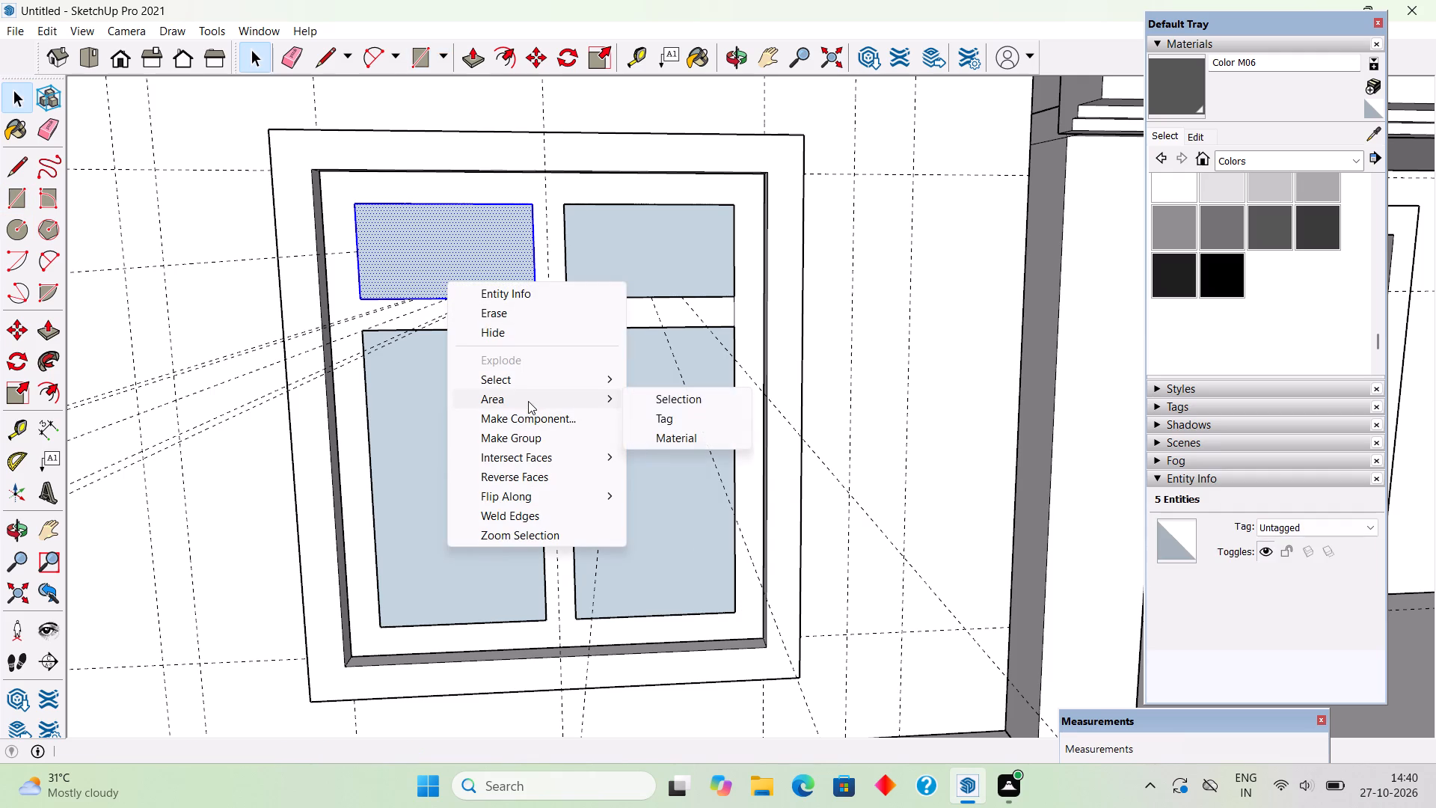
{"action": "left_click", "coordinate": [559, 438]}
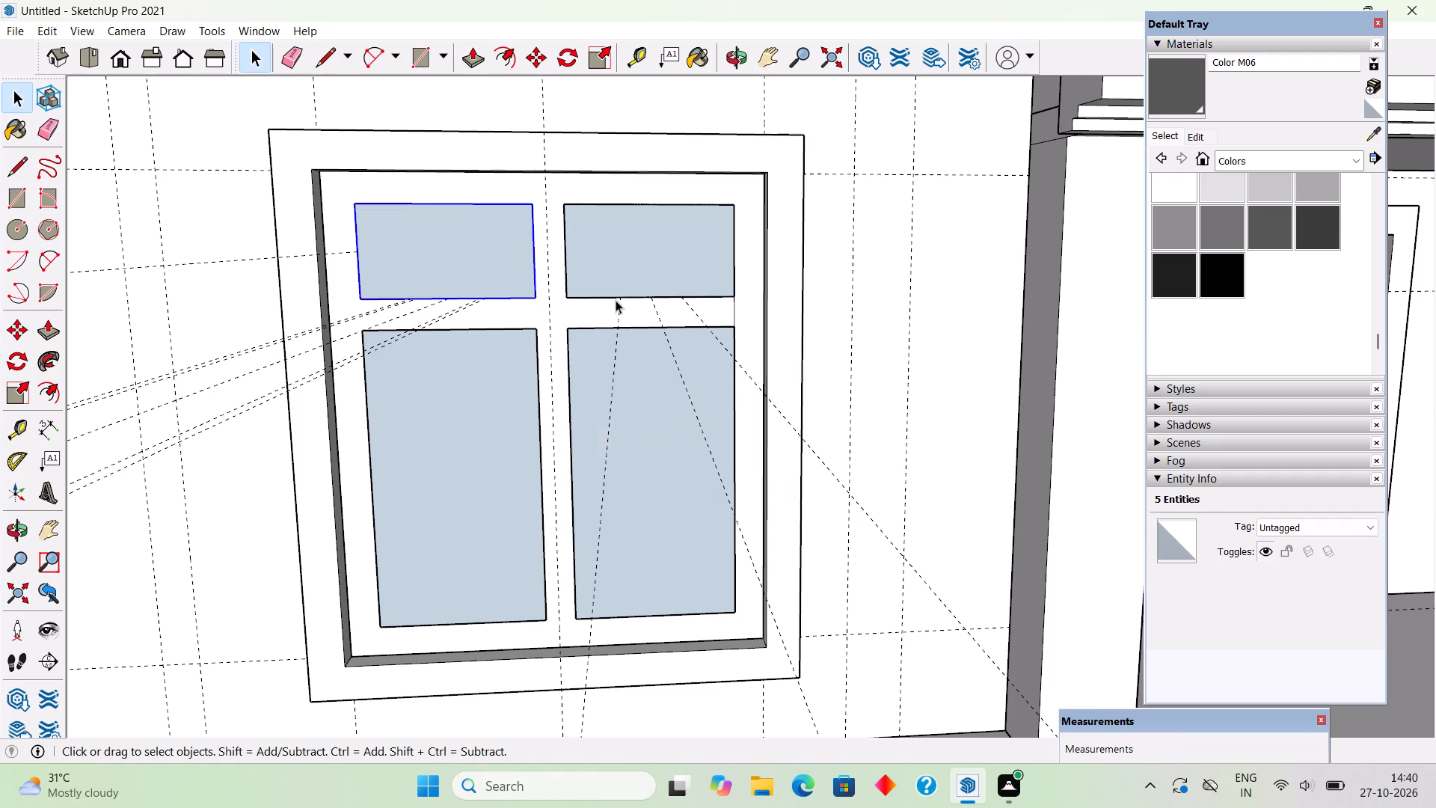
{"action": "triple_click", "coordinate": [621, 284]}
{"action": "right_click", "coordinate": [621, 284]}
{"action": "left_click", "coordinate": [687, 438]}
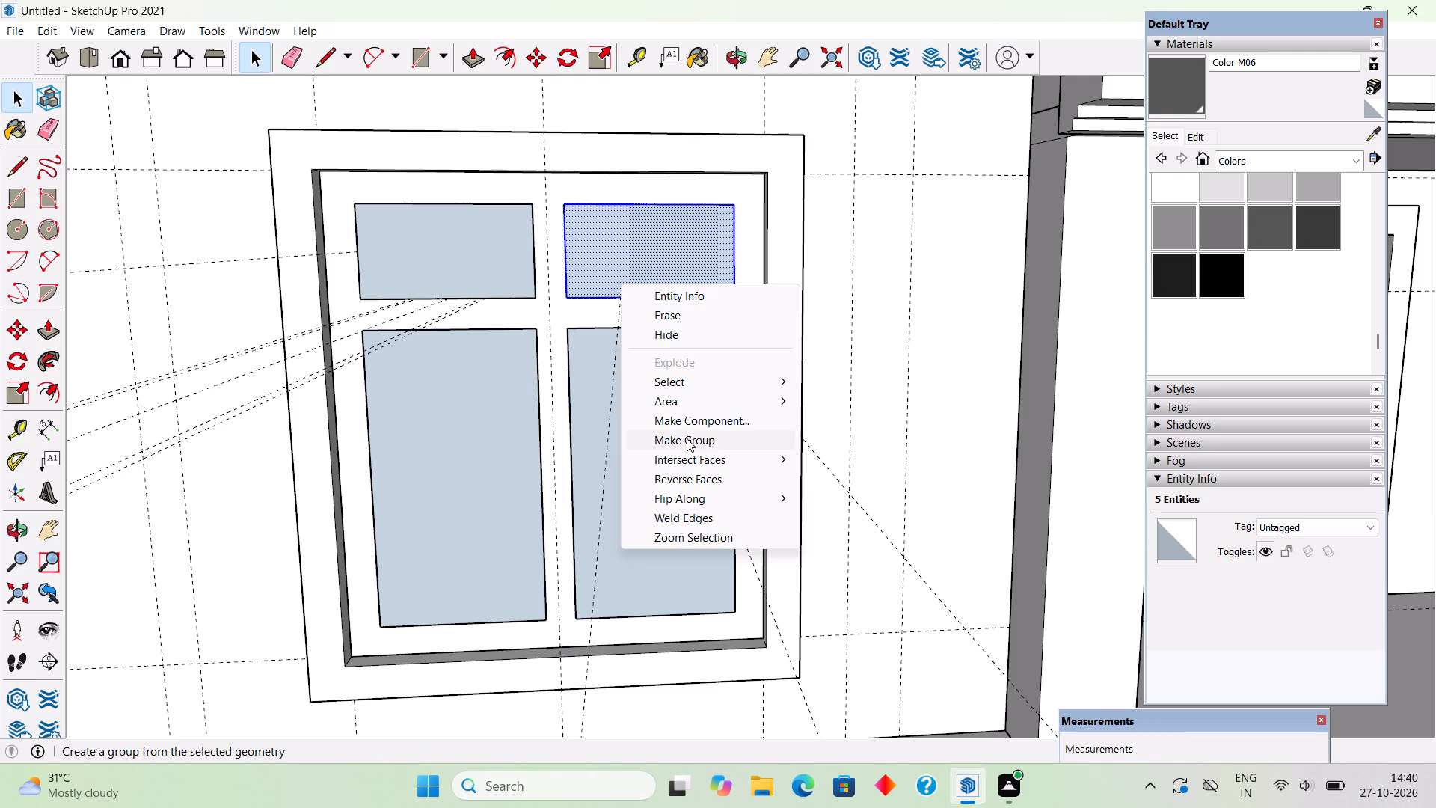
{"action": "double_click", "coordinate": [687, 439]}
{"action": "left_click", "coordinate": [687, 439]}
{"action": "right_click", "coordinate": [687, 439]}
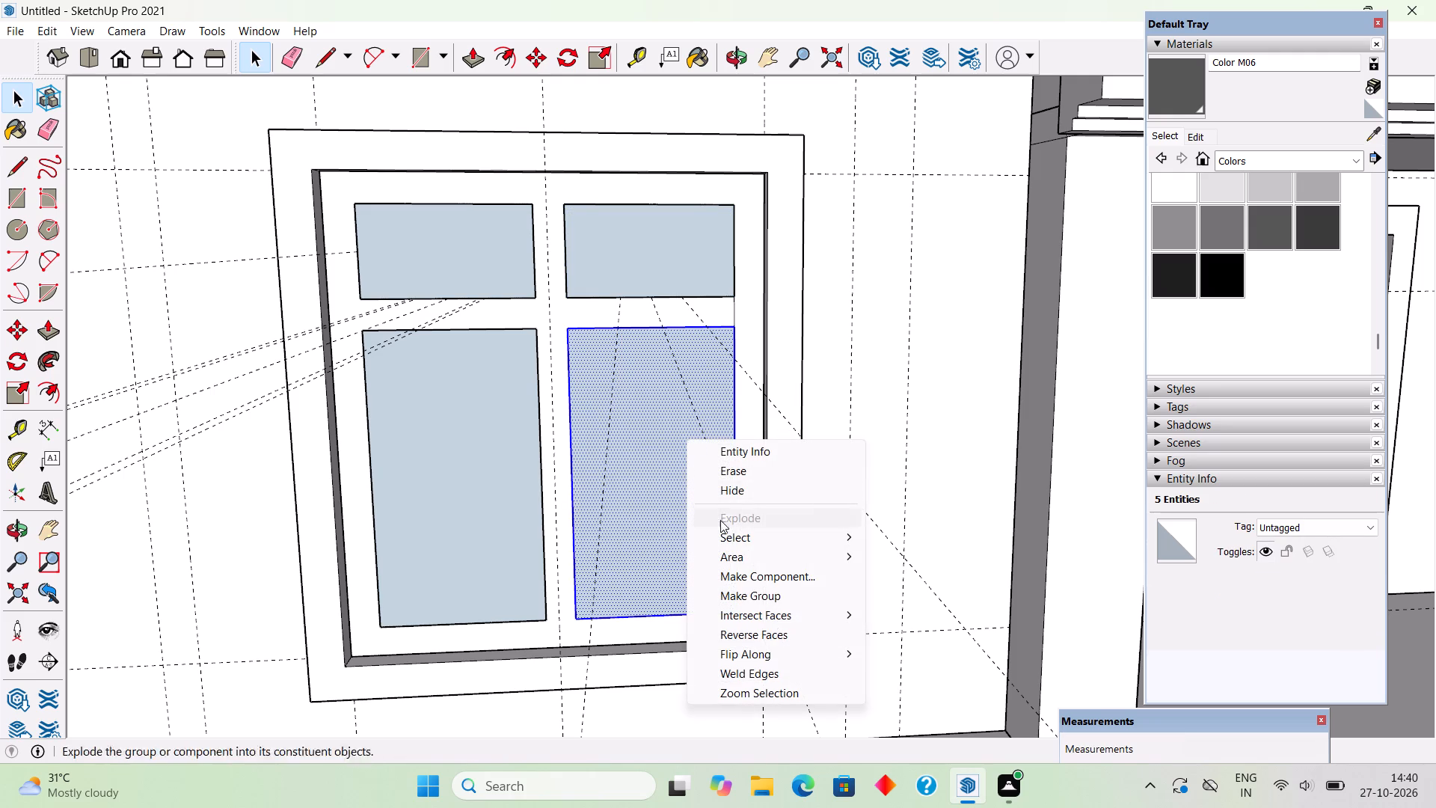
{"action": "left_click", "coordinate": [740, 592]}
{"action": "triple_click", "coordinate": [510, 442]}
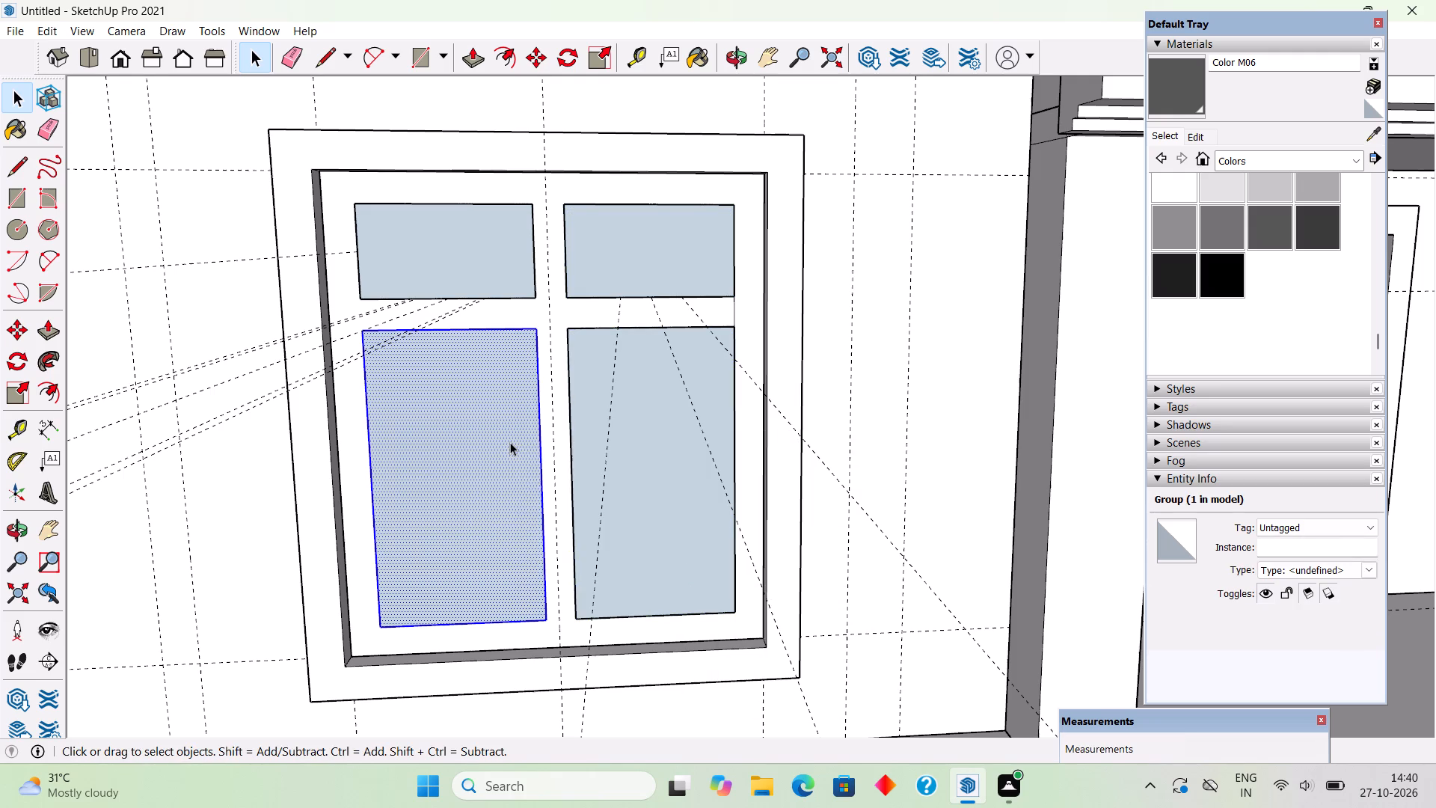
{"action": "right_click", "coordinate": [510, 442]}
{"action": "left_click", "coordinate": [574, 596]}
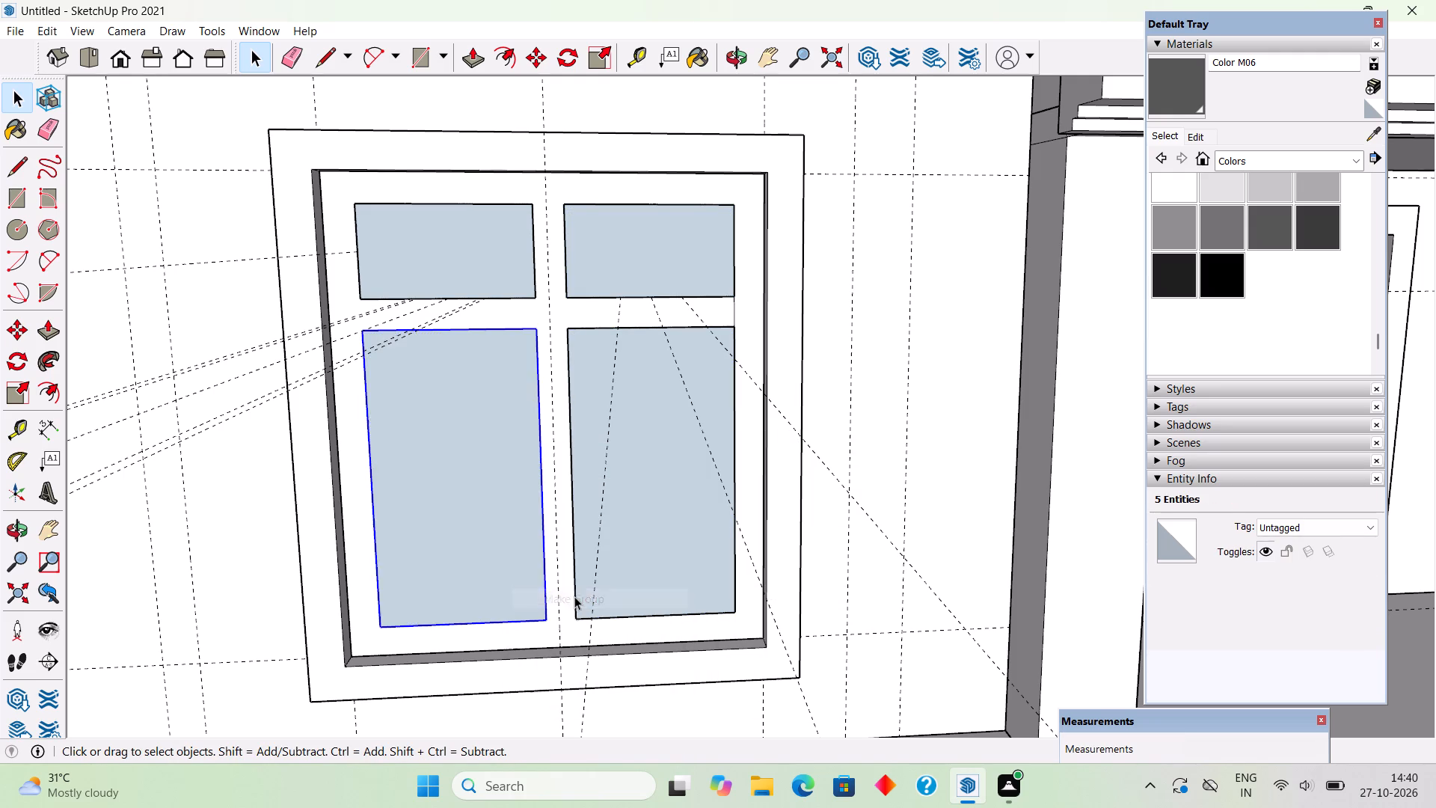
Place a horizontal guide 5' above the top edge of the ground-floor window's frame on the projecting front wall.
{"action": "scroll", "coordinate": [574, 596], "scroll_direction": "down", "scroll_amount": 9}
{"action": "scroll", "coordinate": [547, 483], "scroll_direction": "down", "scroll_amount": 2}
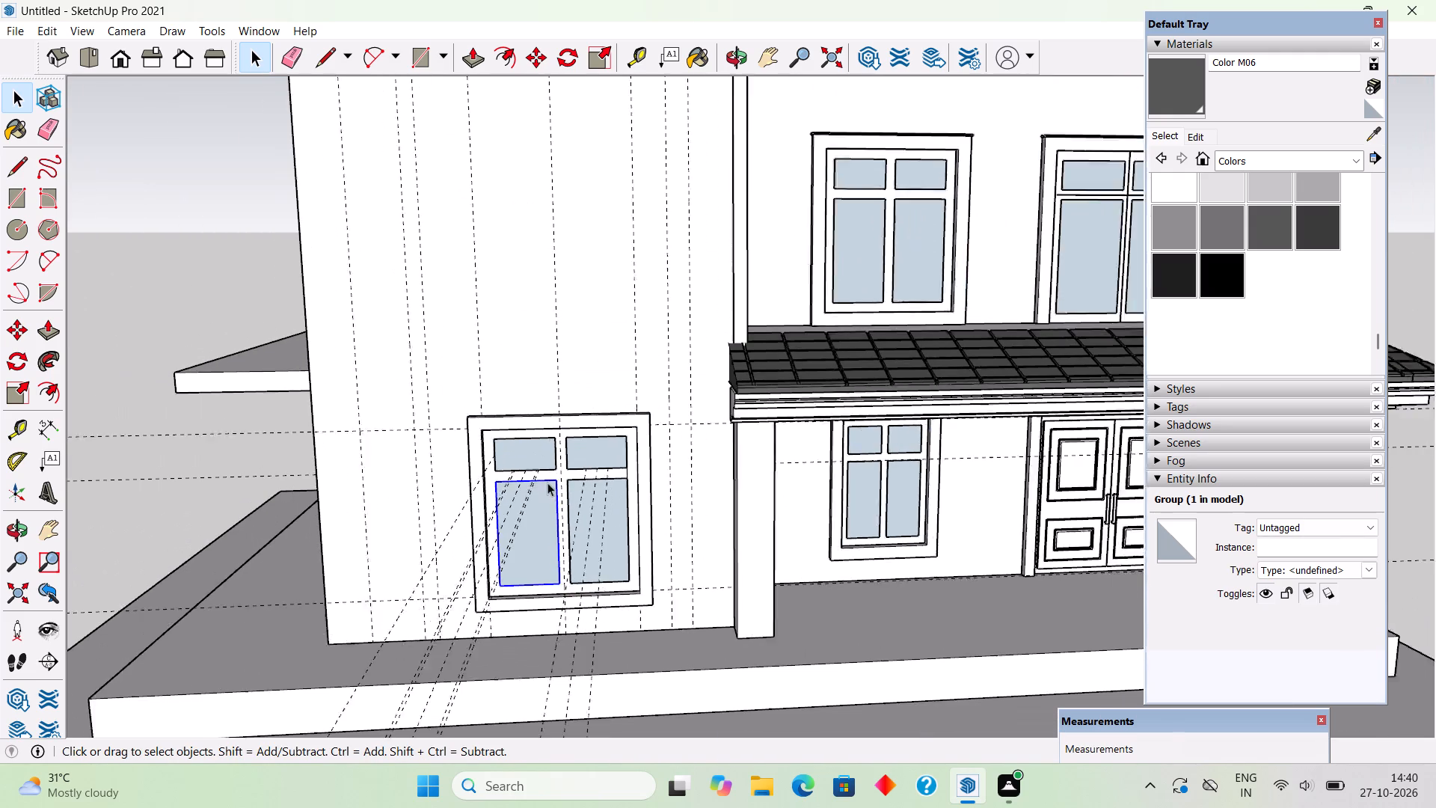
{"action": "scroll", "coordinate": [547, 483], "scroll_direction": "down", "scroll_amount": 1}
{"action": "scroll", "coordinate": [622, 525], "scroll_direction": "down", "scroll_amount": 4}
{"action": "middle_click_drag", "start_coordinate": [657, 557], "coordinate": [686, 522]}
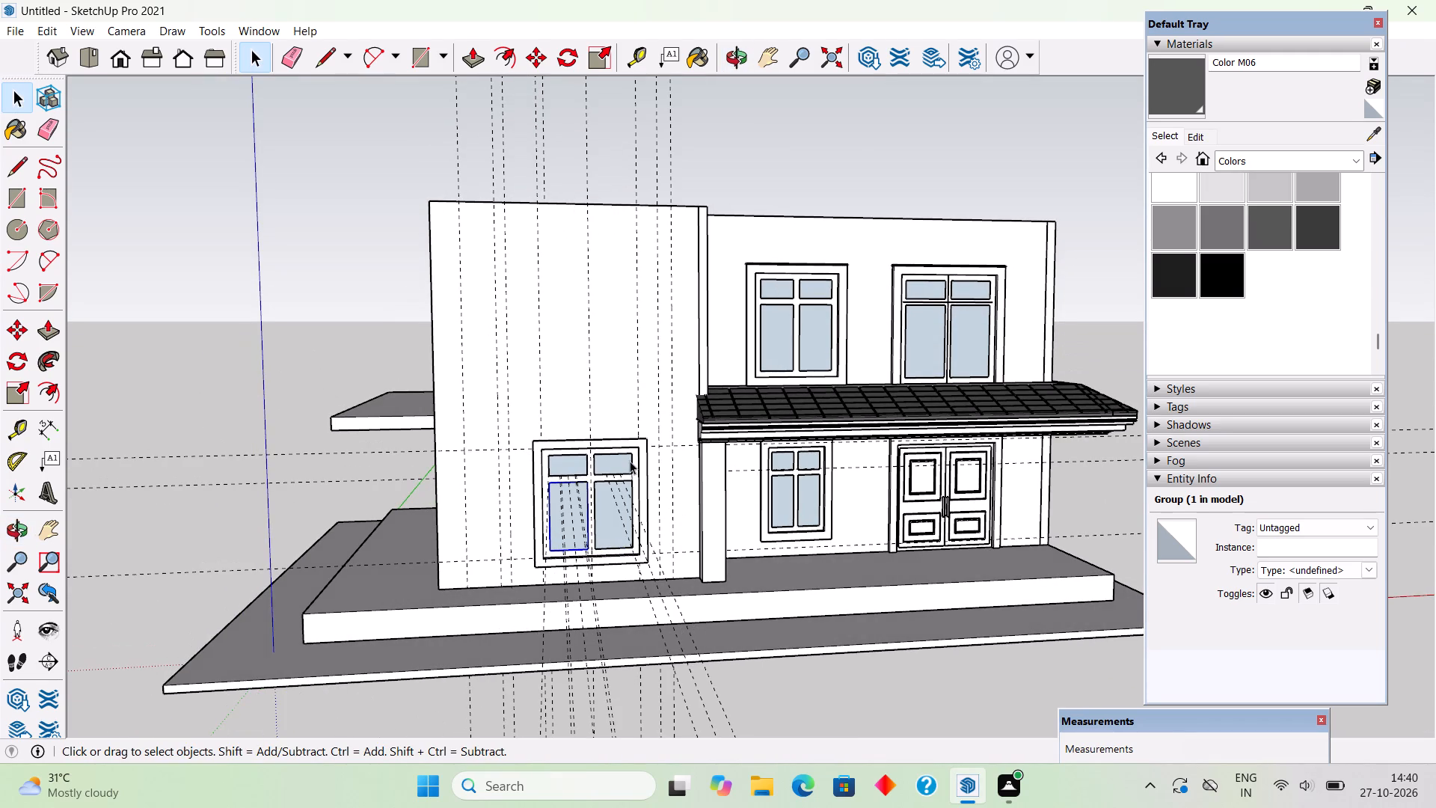
{"action": "scroll", "coordinate": [623, 445], "scroll_direction": "up", "scroll_amount": 4}
{"action": "middle_click_drag", "start_coordinate": [599, 465], "coordinate": [596, 570]}
{"action": "scroll", "coordinate": [591, 534], "scroll_direction": "up", "scroll_amount": 1}
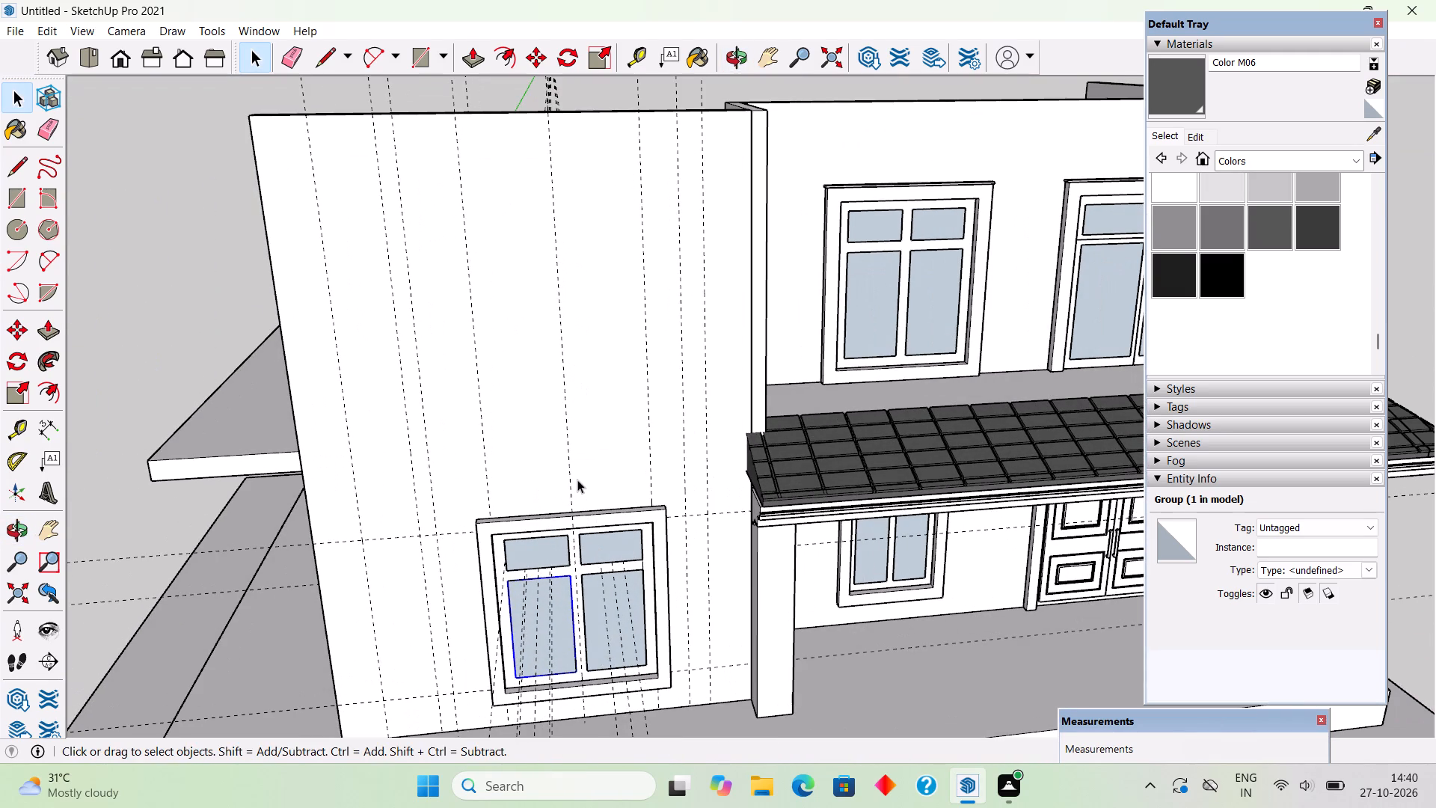
{"action": "key", "text": "t"}
{"action": "scroll", "coordinate": [594, 510], "scroll_direction": "up", "scroll_amount": 4}
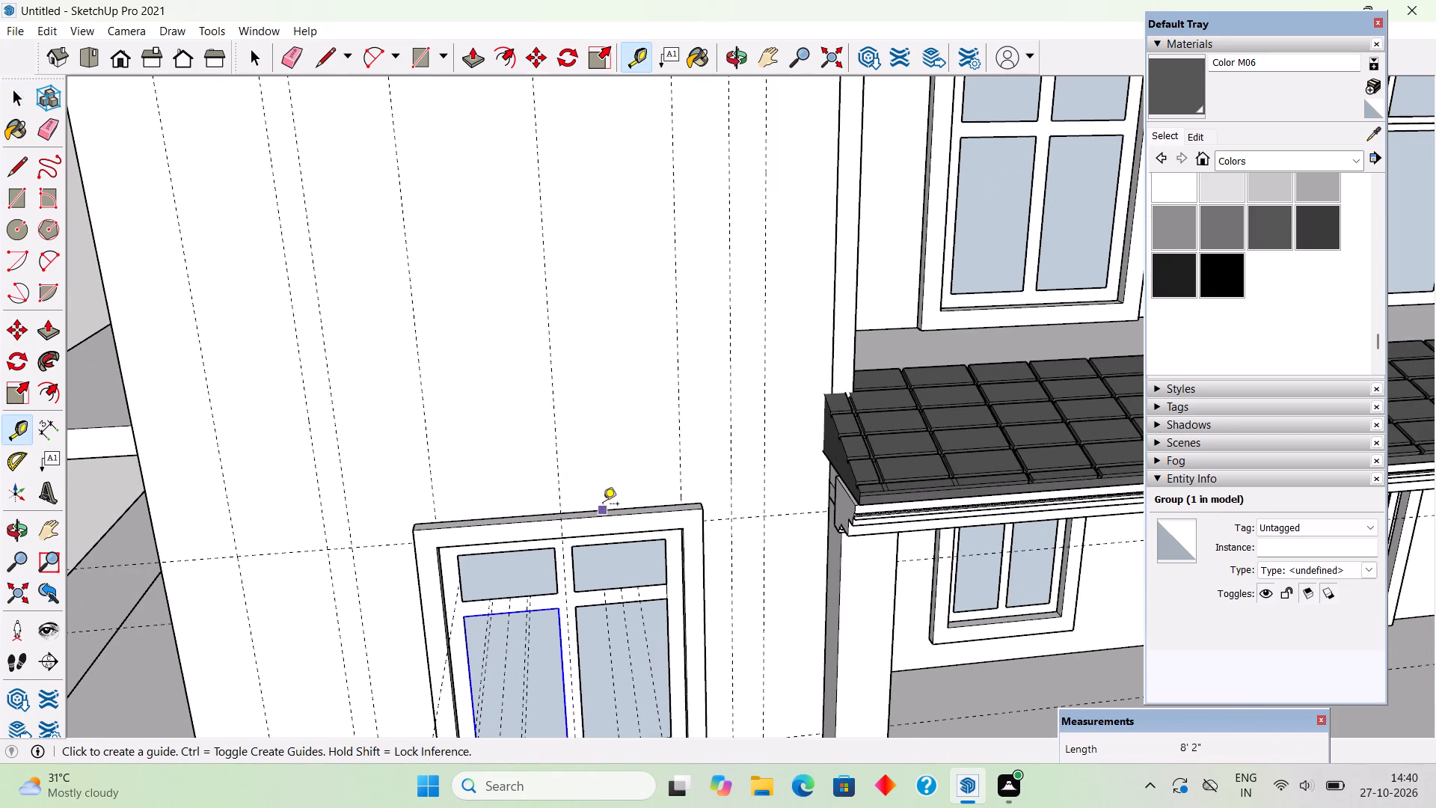
{"action": "left_click", "coordinate": [603, 505]}
{"action": "scroll", "coordinate": [598, 405], "scroll_direction": "down", "scroll_amount": 3}
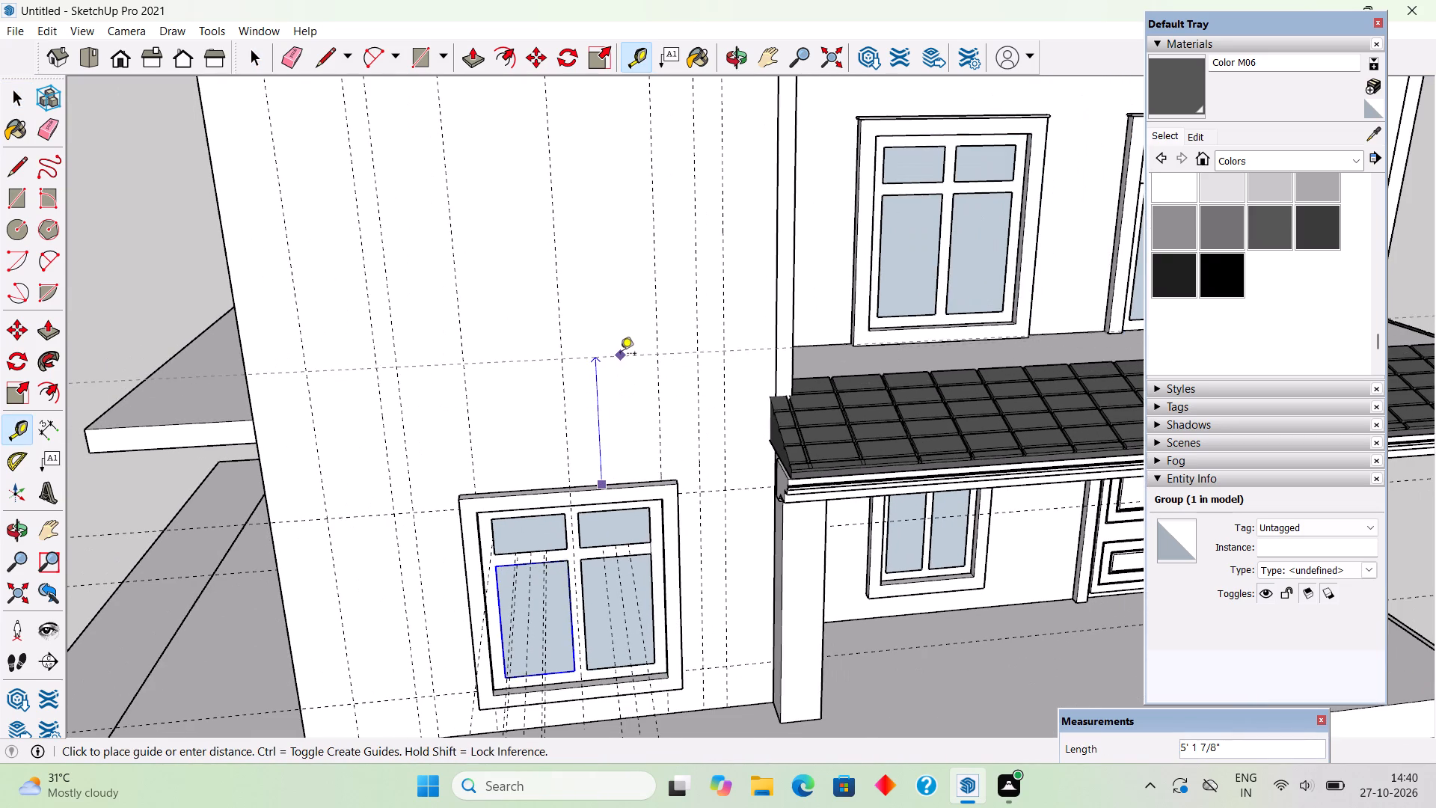
{"action": "scroll", "coordinate": [620, 355], "scroll_direction": "down", "scroll_amount": 3}
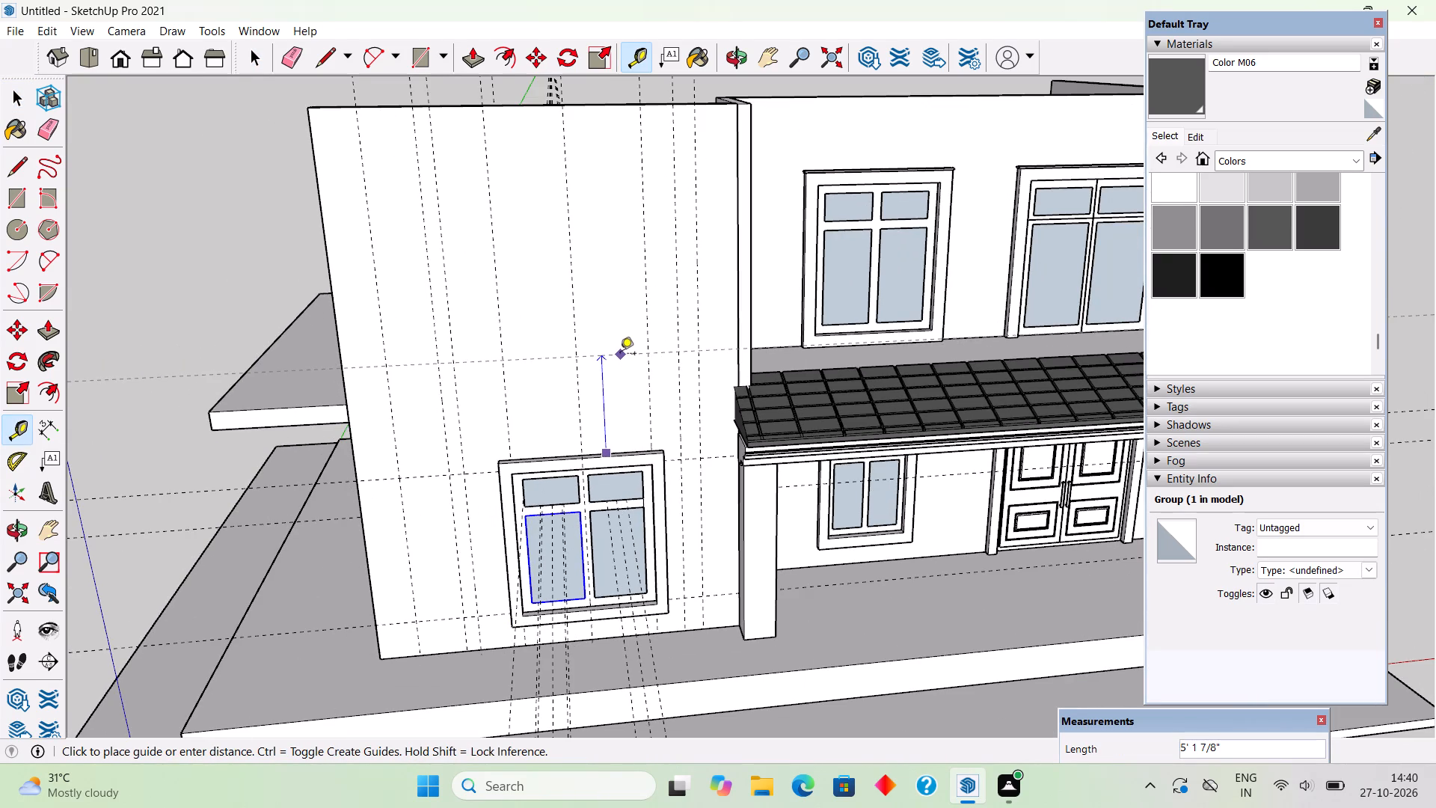
{"action": "middle_click_drag", "start_coordinate": [620, 355], "coordinate": [616, 248]}
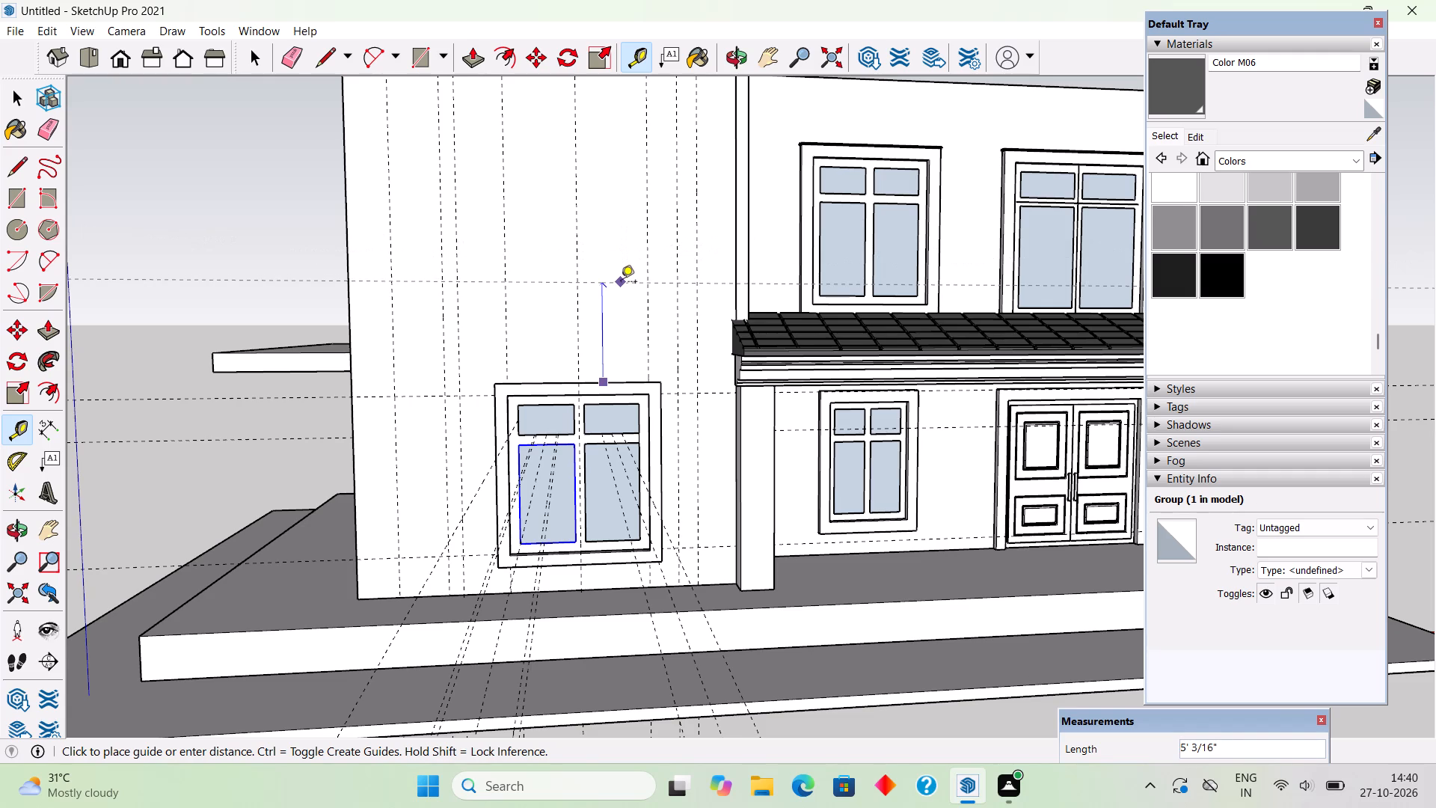
{"action": "type", "text": "5'"}
{"action": "key", "text": "Return"}
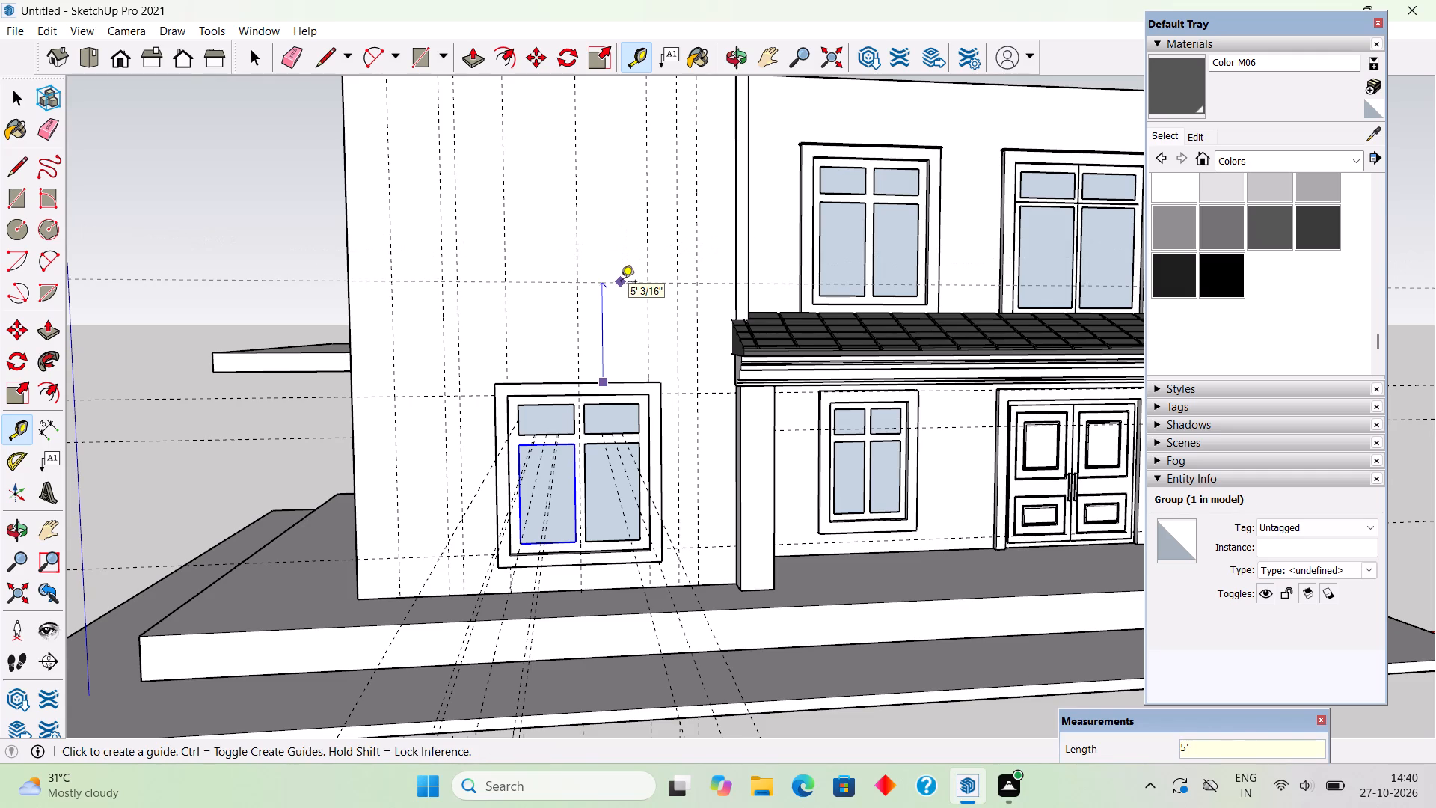
Place a second horizontal guide 8' above the 5' guide on the projecting front wall.
{"action": "left_click", "coordinate": [621, 286]}
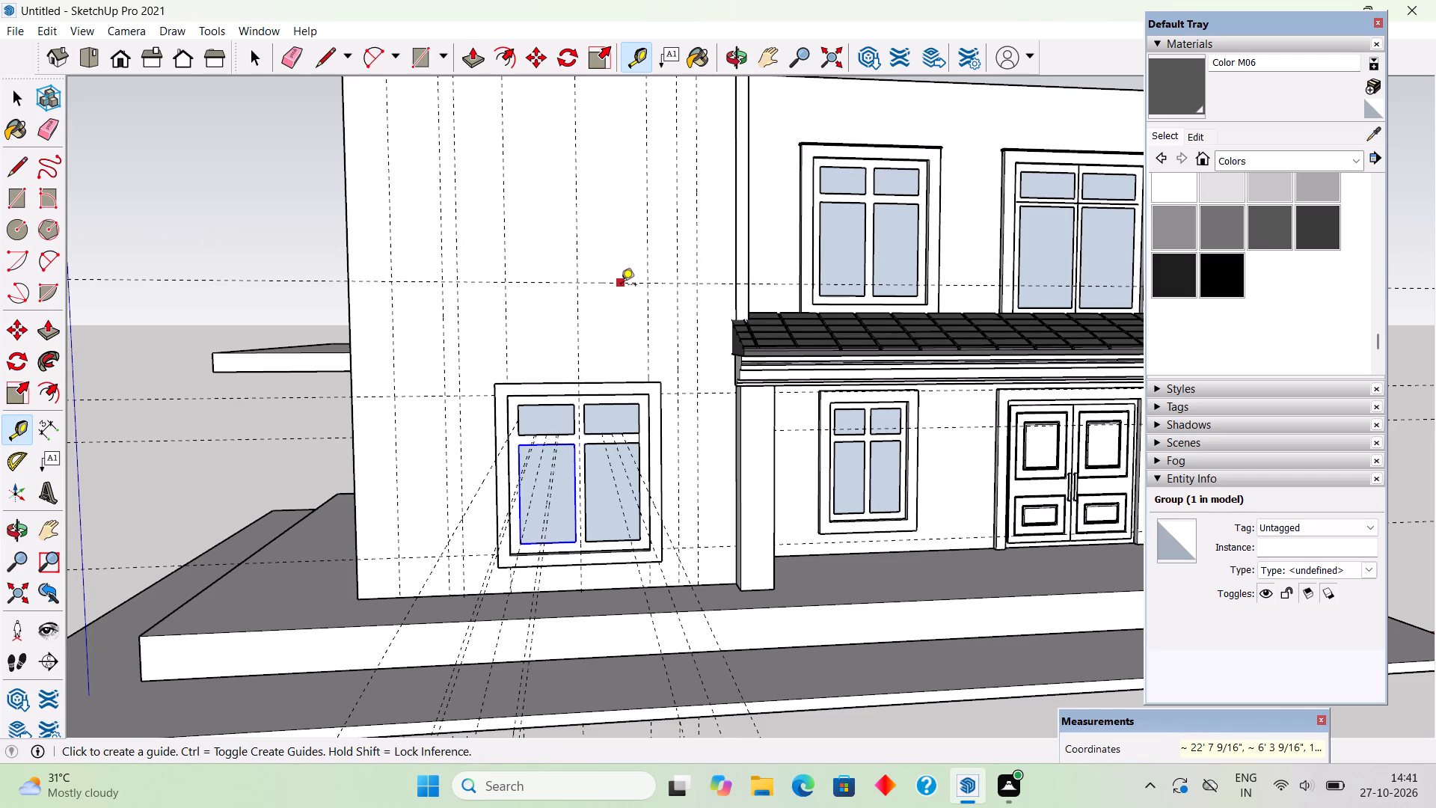
{"action": "type", "text": "8'"}
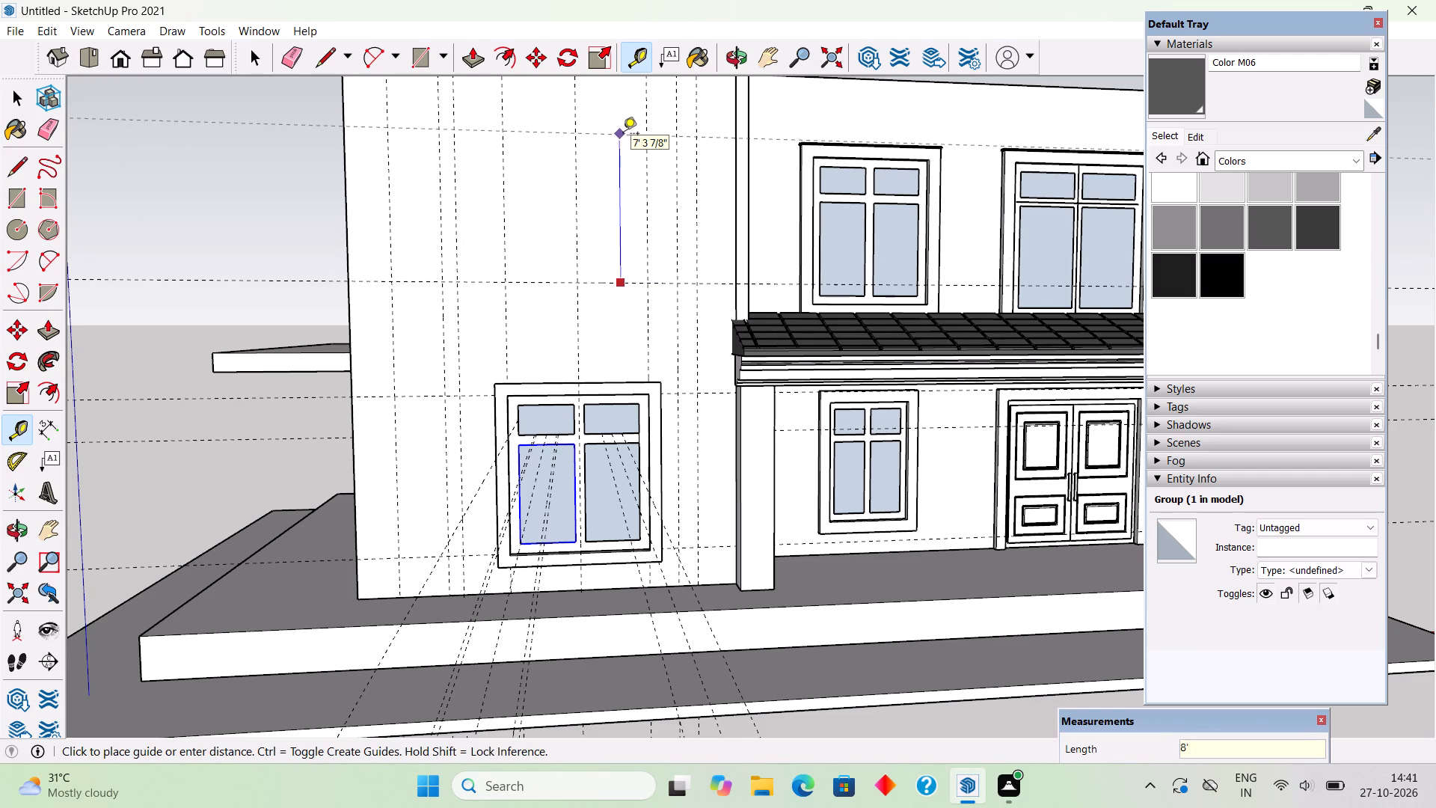
{"action": "key", "text": "Return"}
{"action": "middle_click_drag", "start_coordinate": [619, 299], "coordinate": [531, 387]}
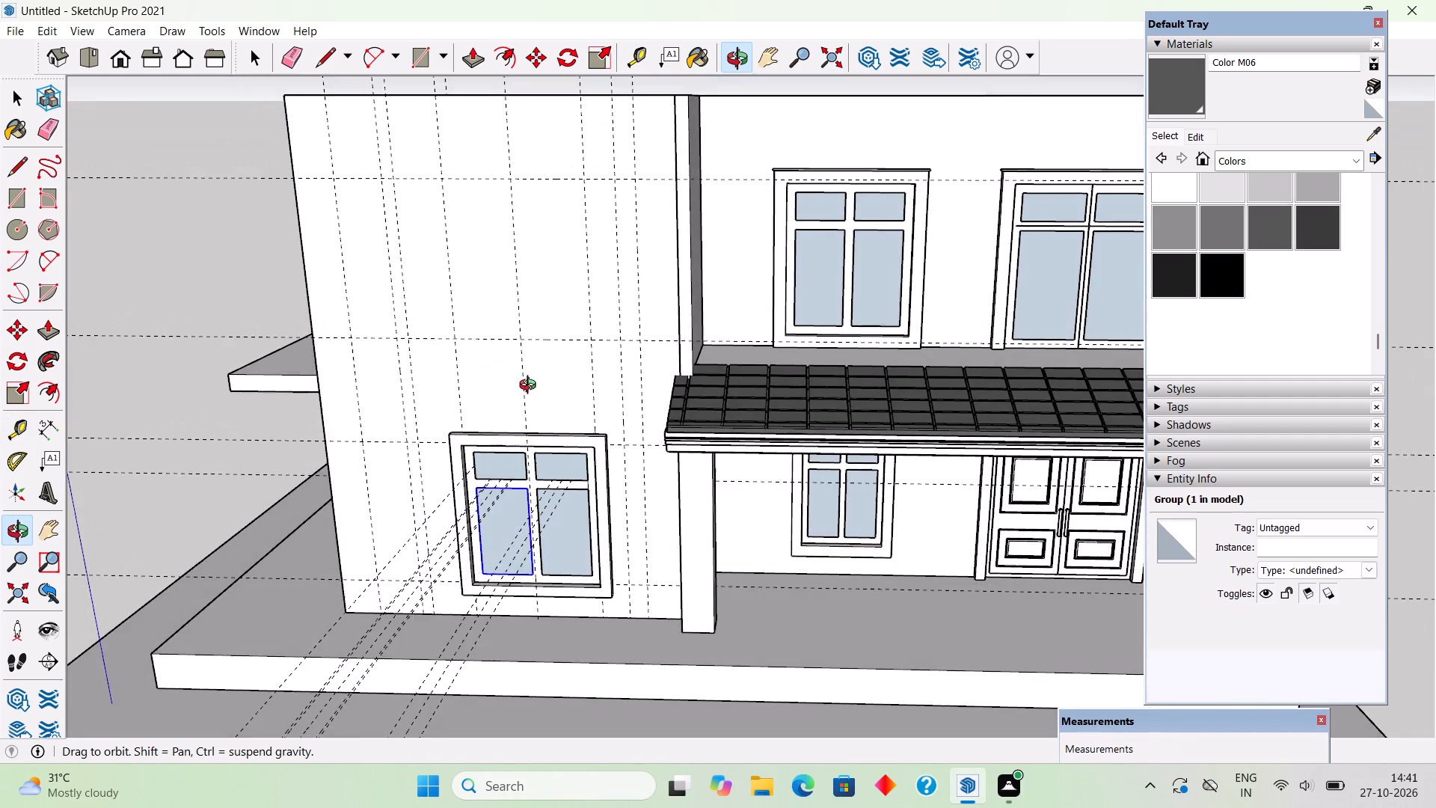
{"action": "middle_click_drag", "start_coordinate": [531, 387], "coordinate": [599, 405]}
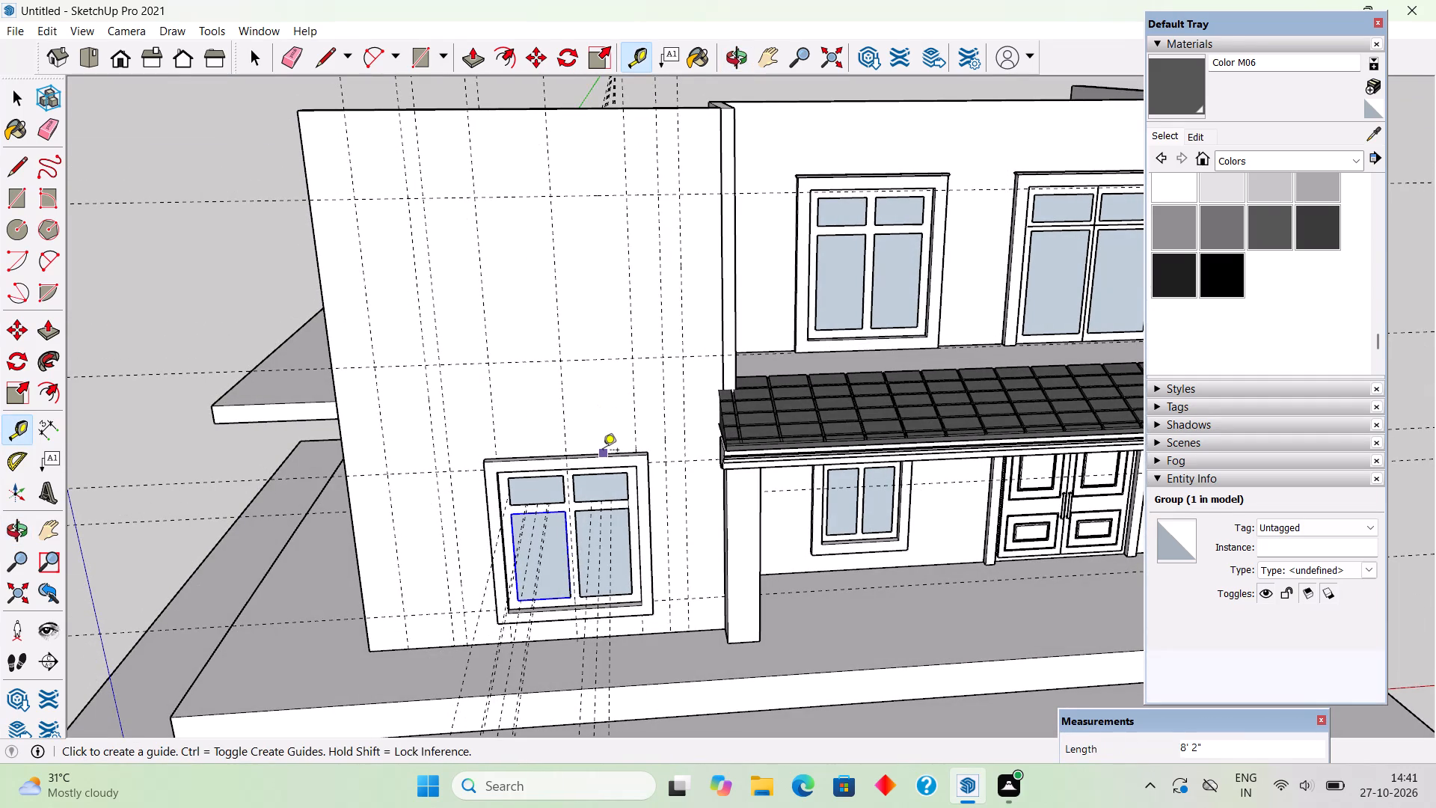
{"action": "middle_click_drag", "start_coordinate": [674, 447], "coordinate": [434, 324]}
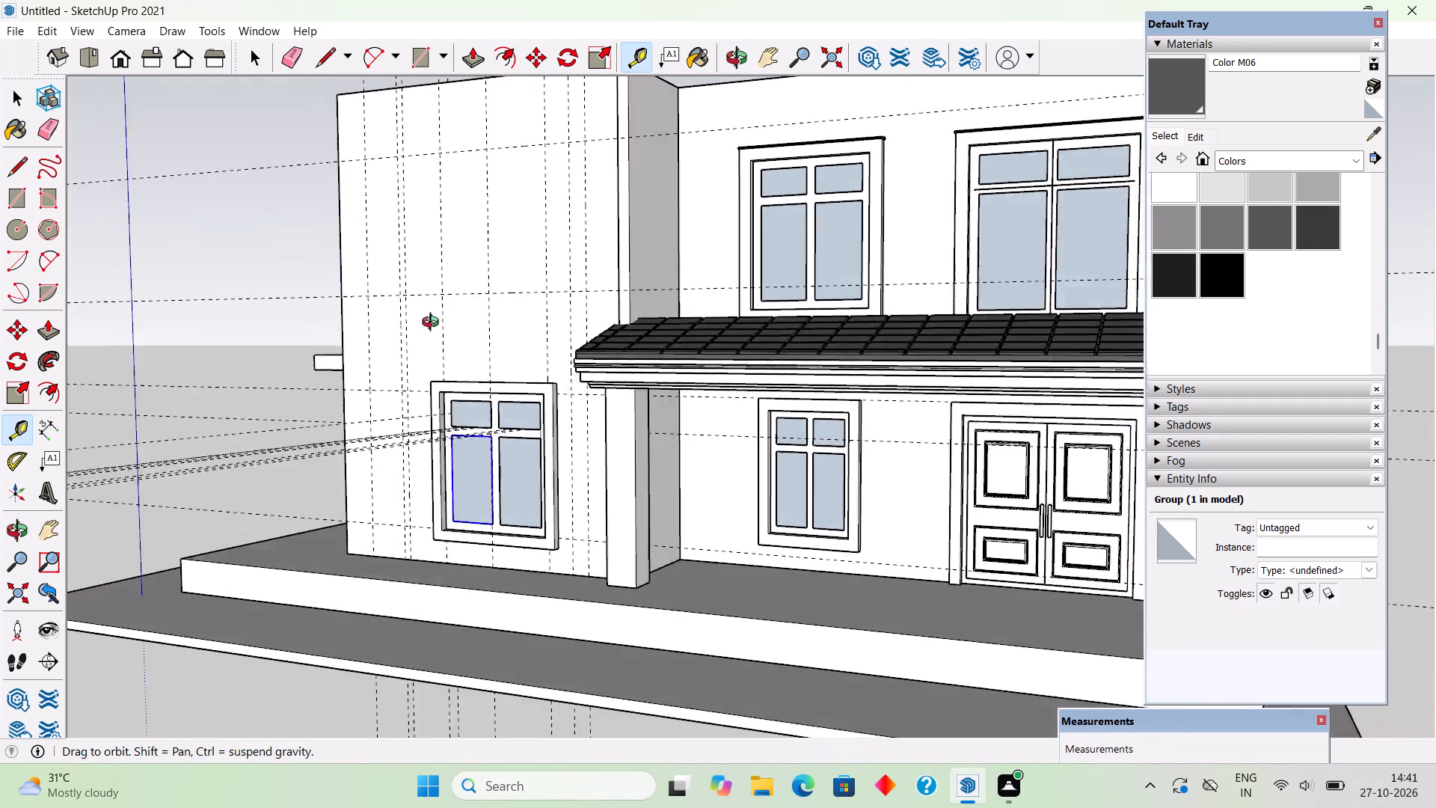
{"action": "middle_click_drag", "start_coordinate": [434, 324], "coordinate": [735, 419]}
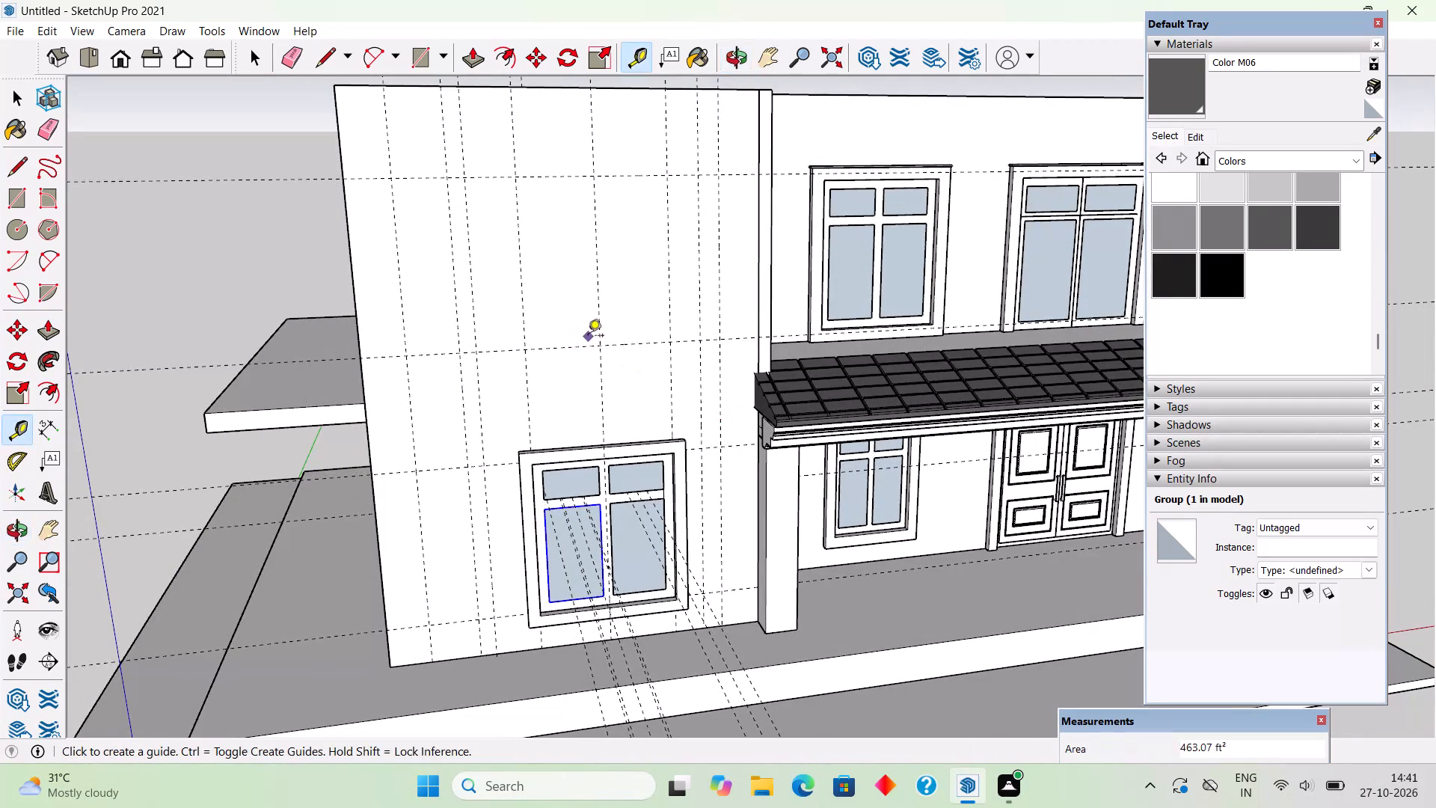
Draw a 7' by 8' rectangle between the guides on the projecting front wall's face, above the ground-floor window.
{"action": "scroll", "coordinate": [611, 357], "scroll_direction": "down", "scroll_amount": 2}
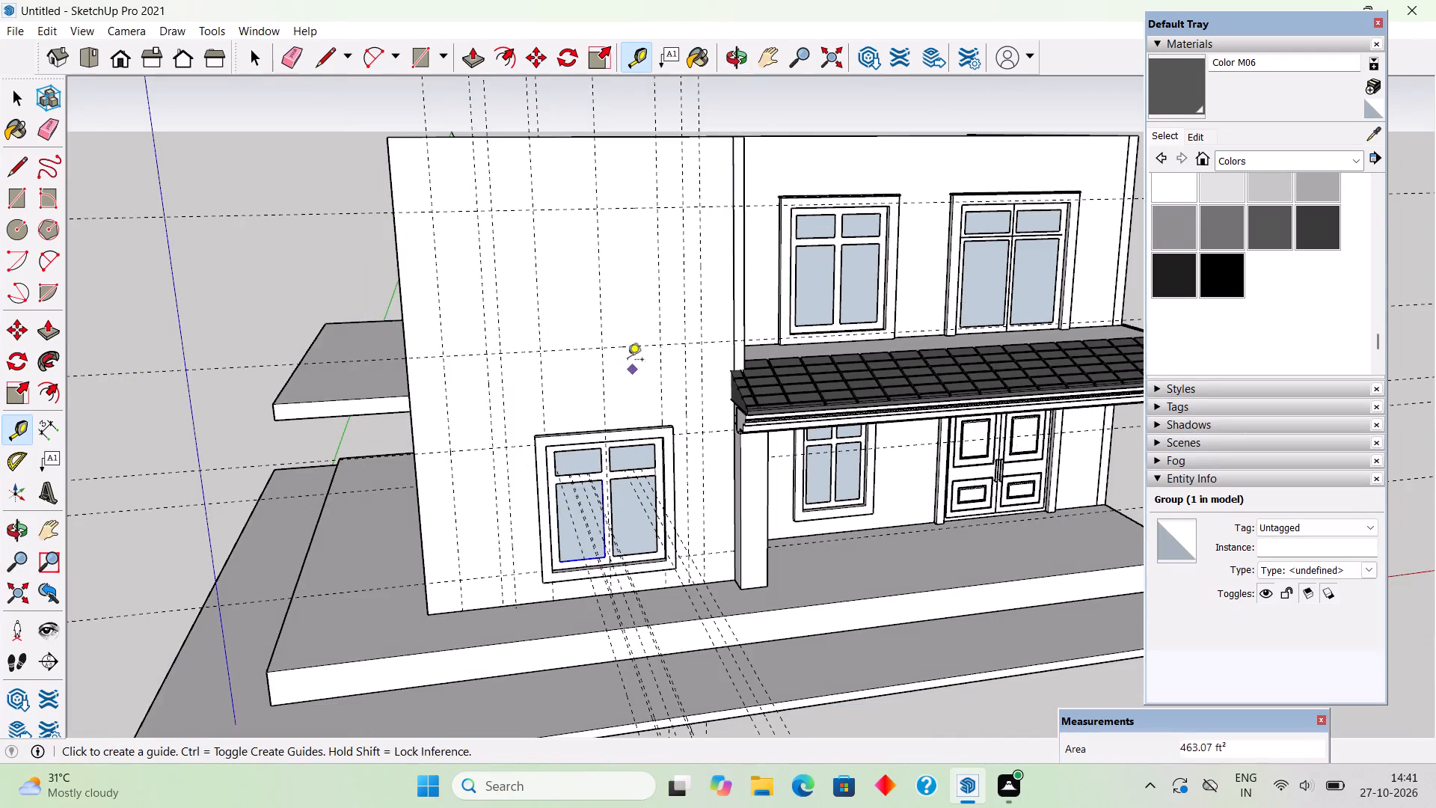
{"action": "middle_click_drag", "start_coordinate": [625, 351], "coordinate": [604, 268]}
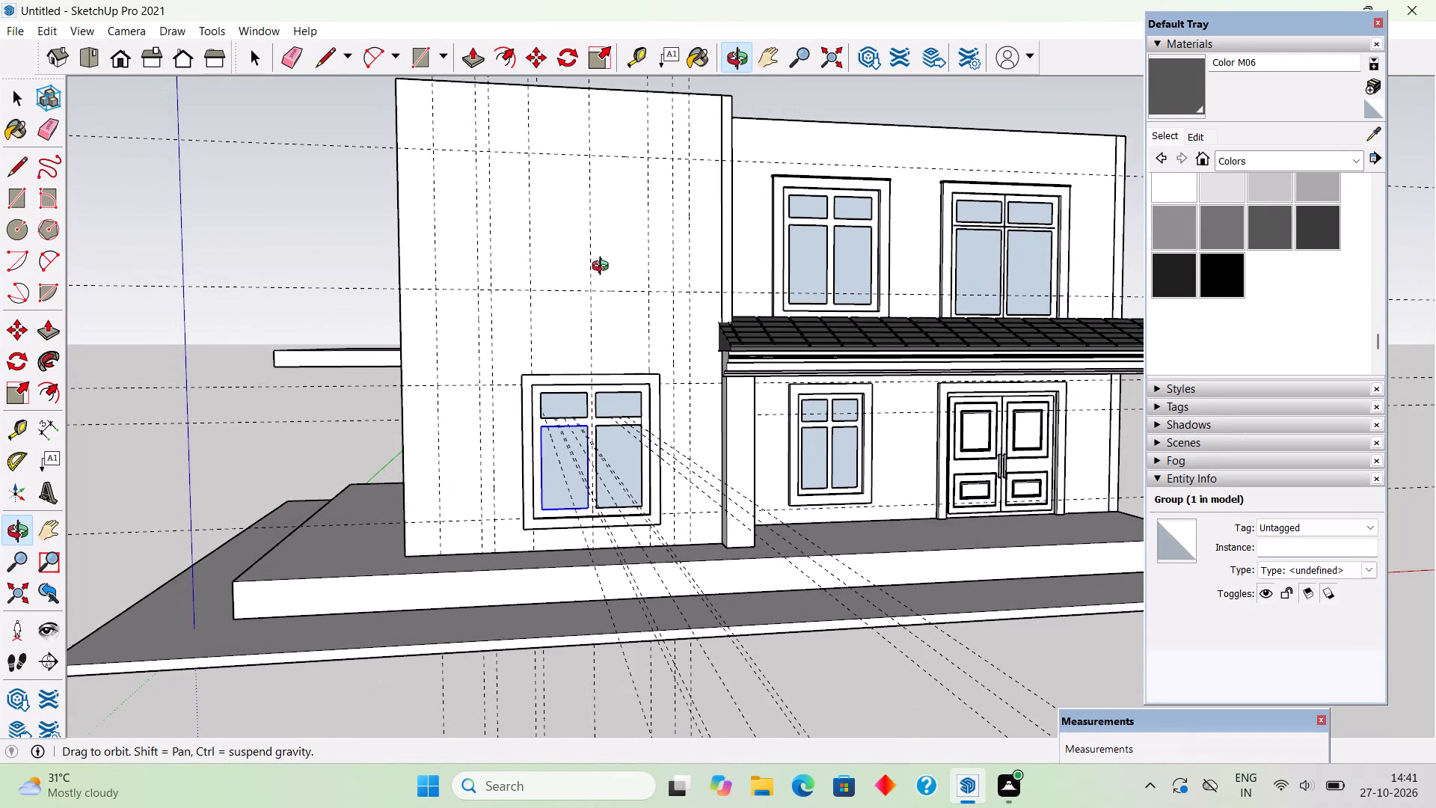
{"action": "middle_click_drag", "start_coordinate": [604, 268], "coordinate": [589, 274]}
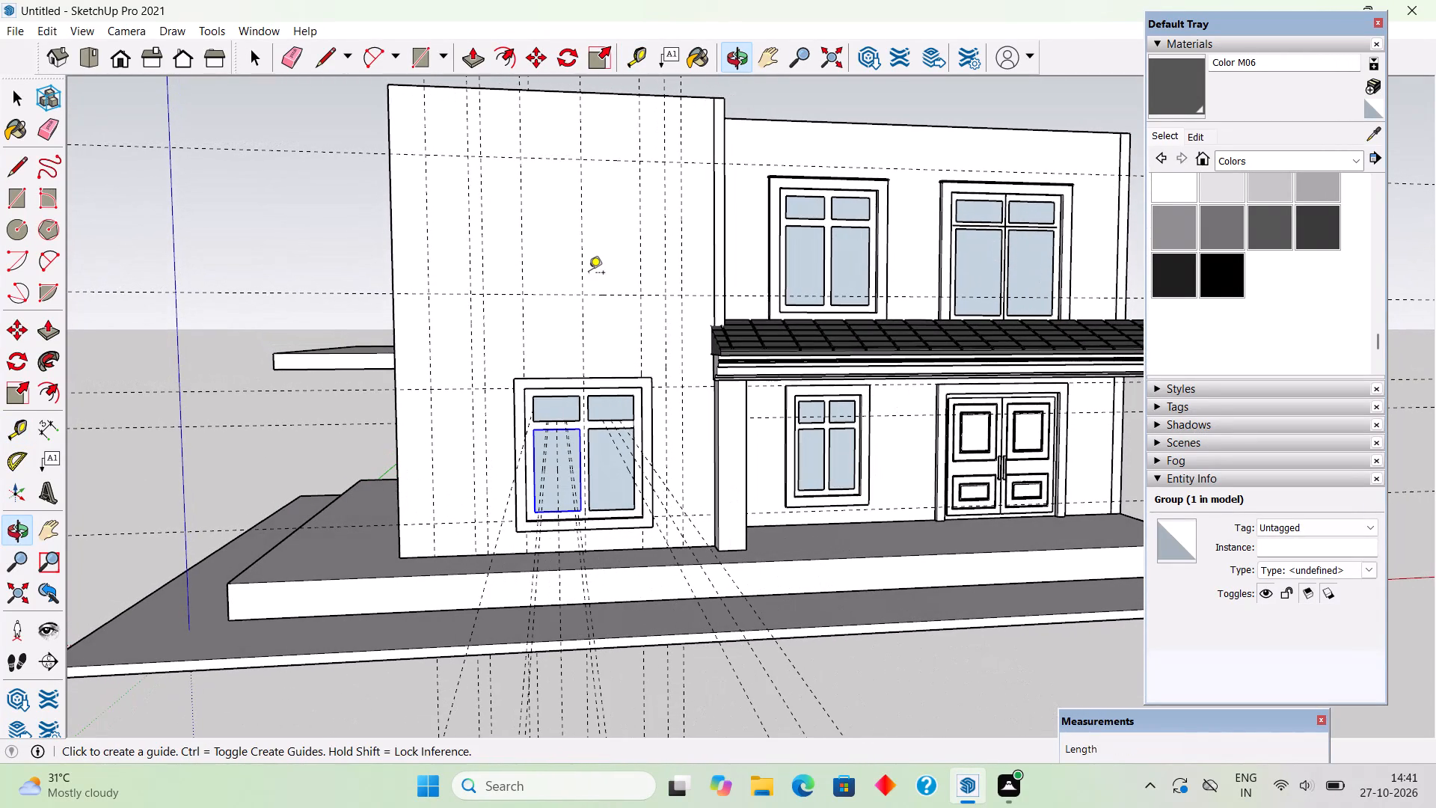
{"action": "scroll", "coordinate": [589, 274], "scroll_direction": "up", "scroll_amount": 2}
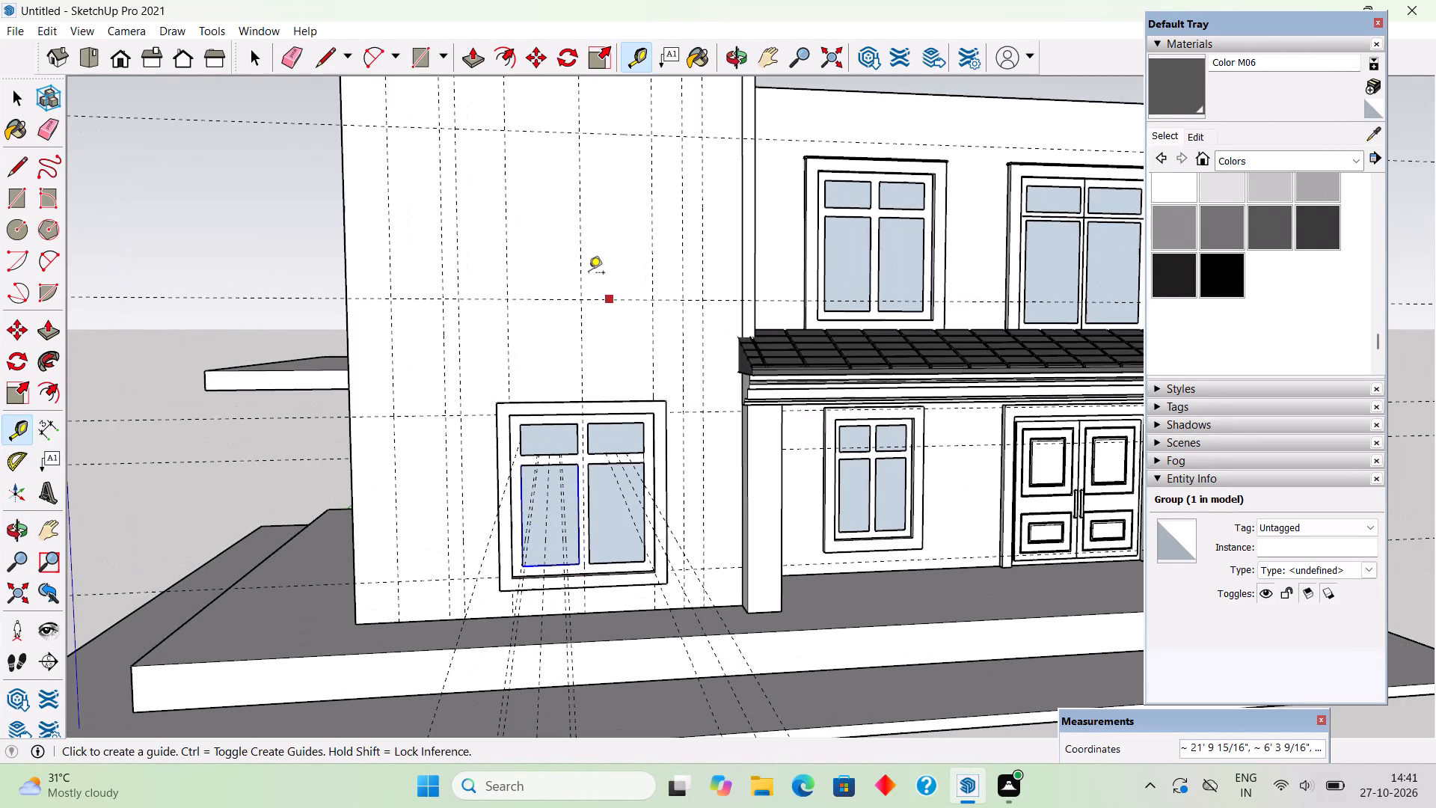
{"action": "scroll", "coordinate": [603, 435], "scroll_direction": "up", "scroll_amount": 3}
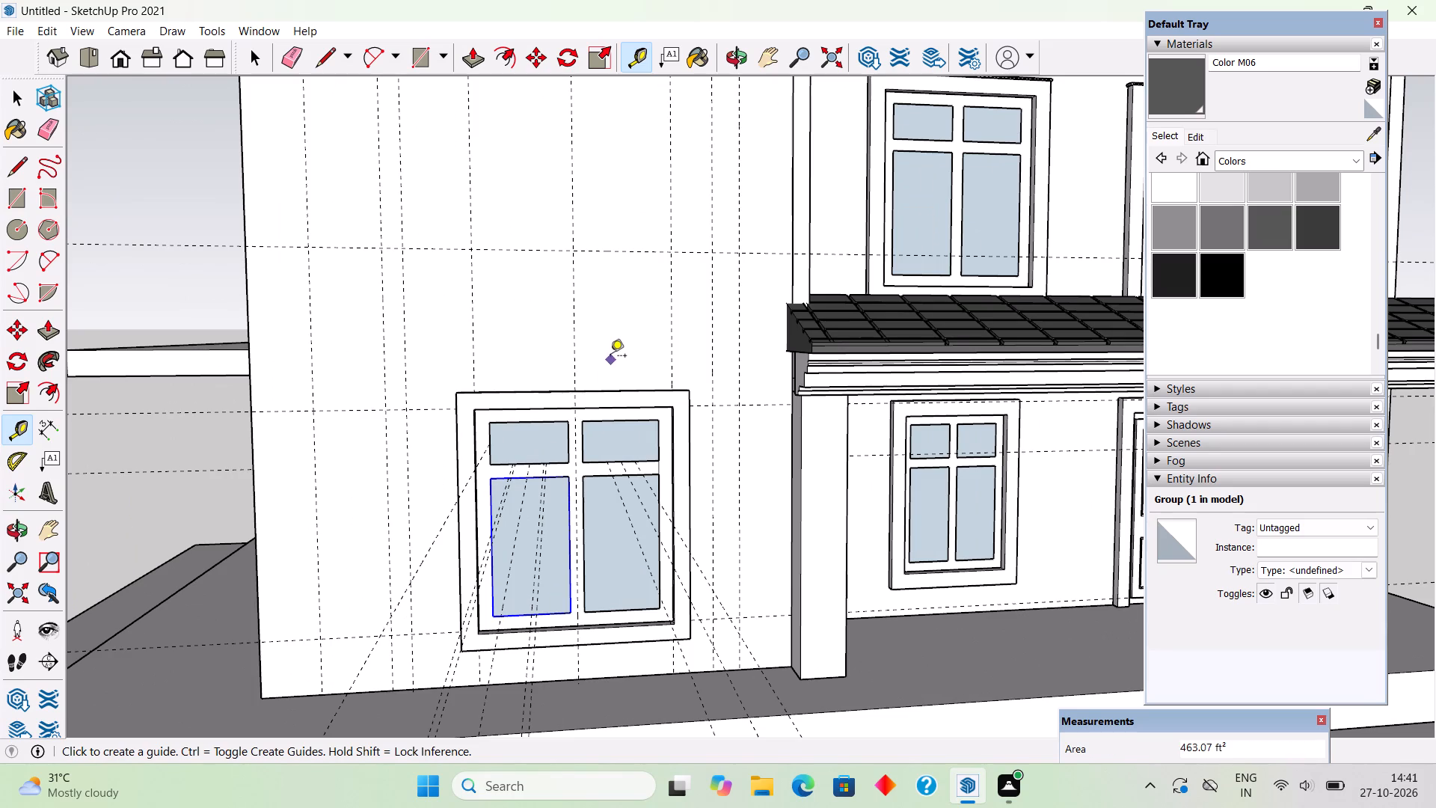
{"action": "scroll", "coordinate": [610, 355], "scroll_direction": "down", "scroll_amount": 6}
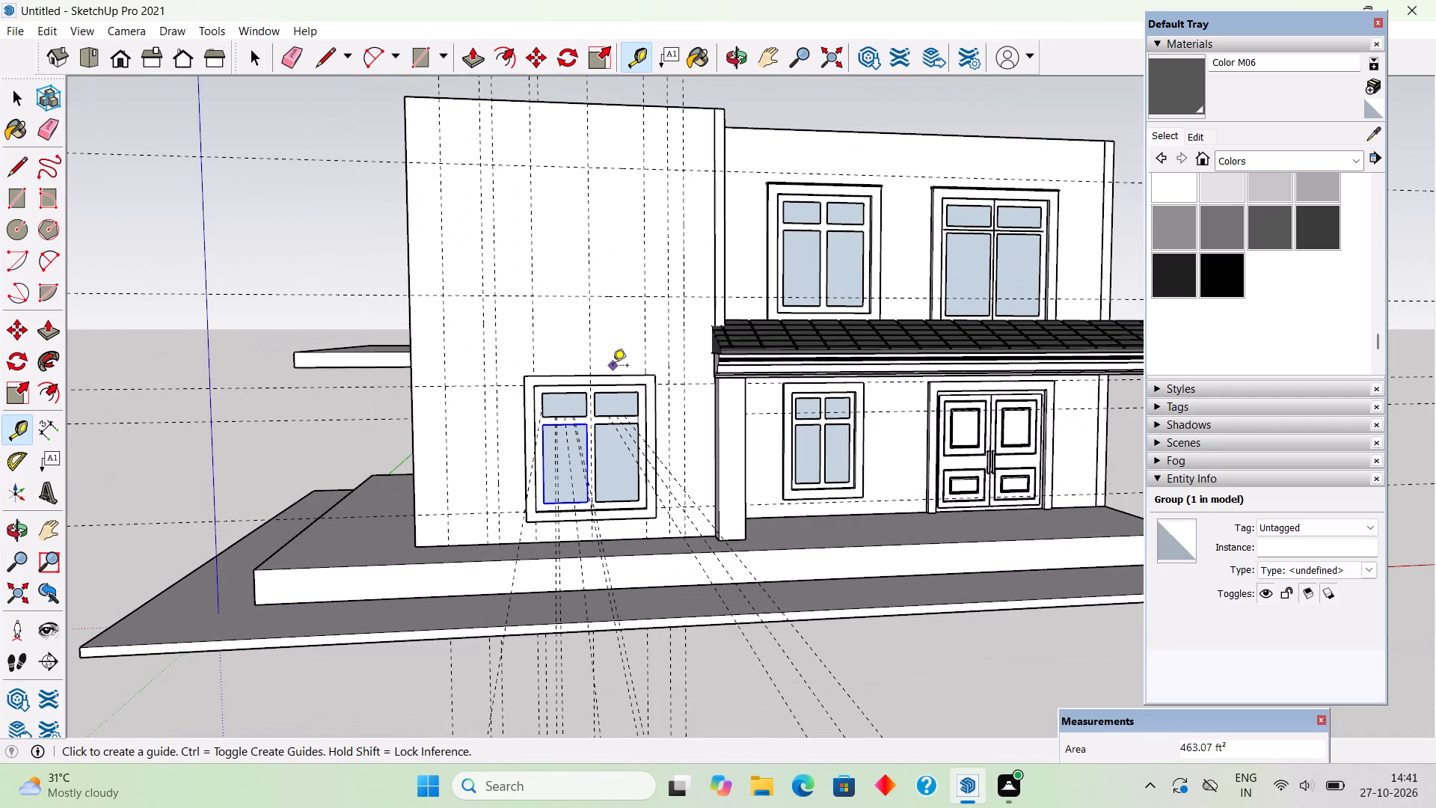
{"action": "scroll", "coordinate": [588, 186], "scroll_direction": "up", "scroll_amount": 1}
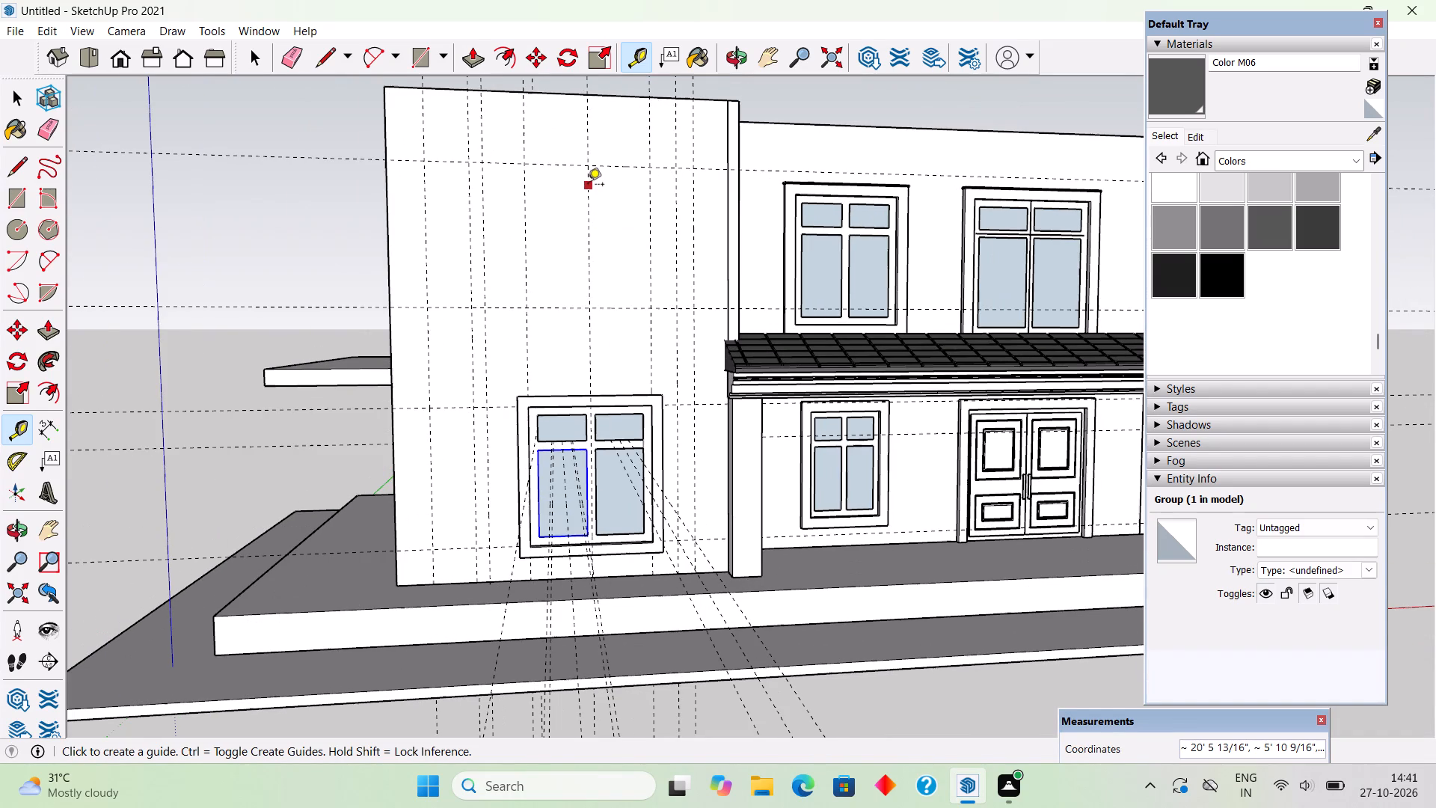
{"action": "key", "text": "space"}
{"action": "triple_click", "coordinate": [562, 218]}
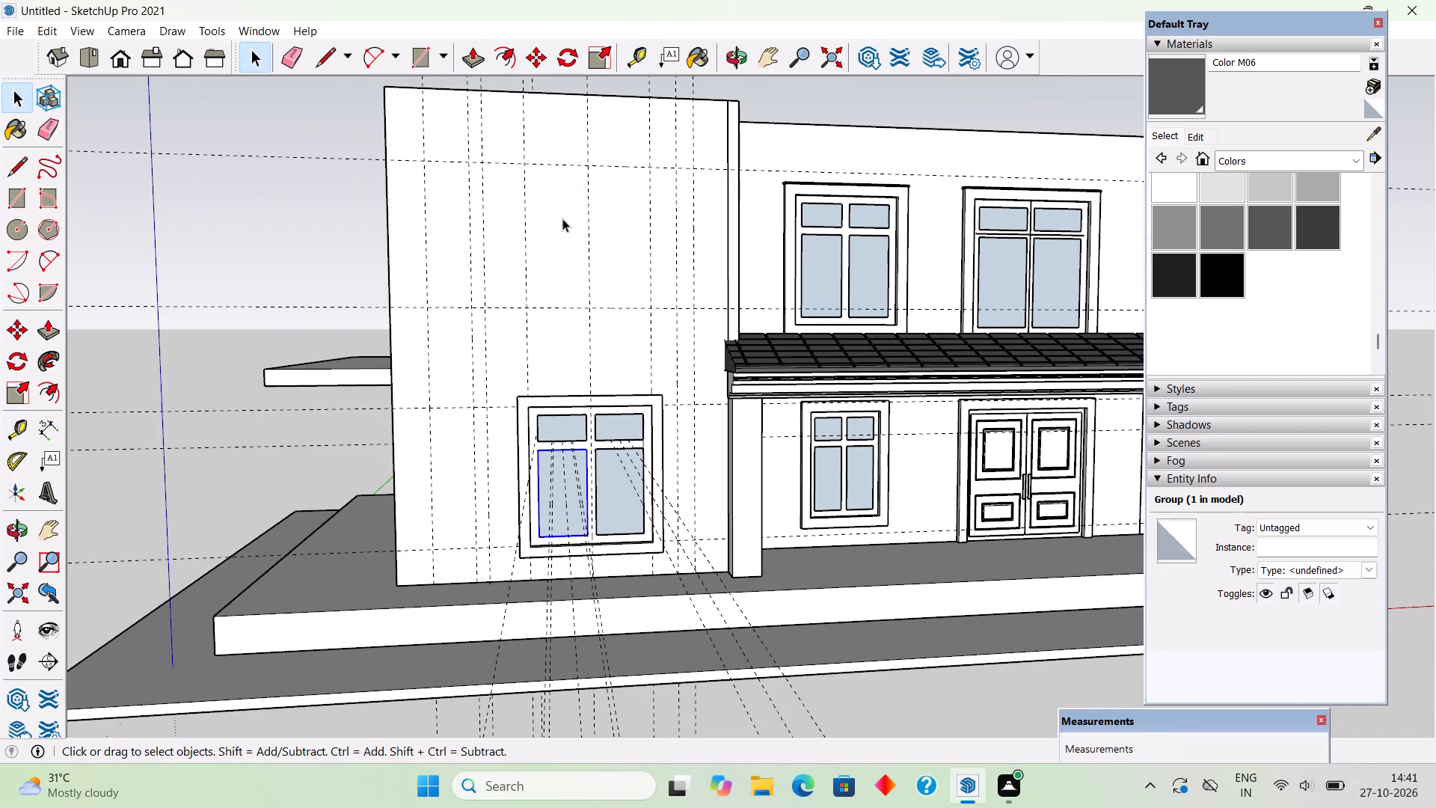
{"action": "middle_click_drag", "start_coordinate": [699, 296], "coordinate": [700, 336]}
{"action": "key", "text": "r"}
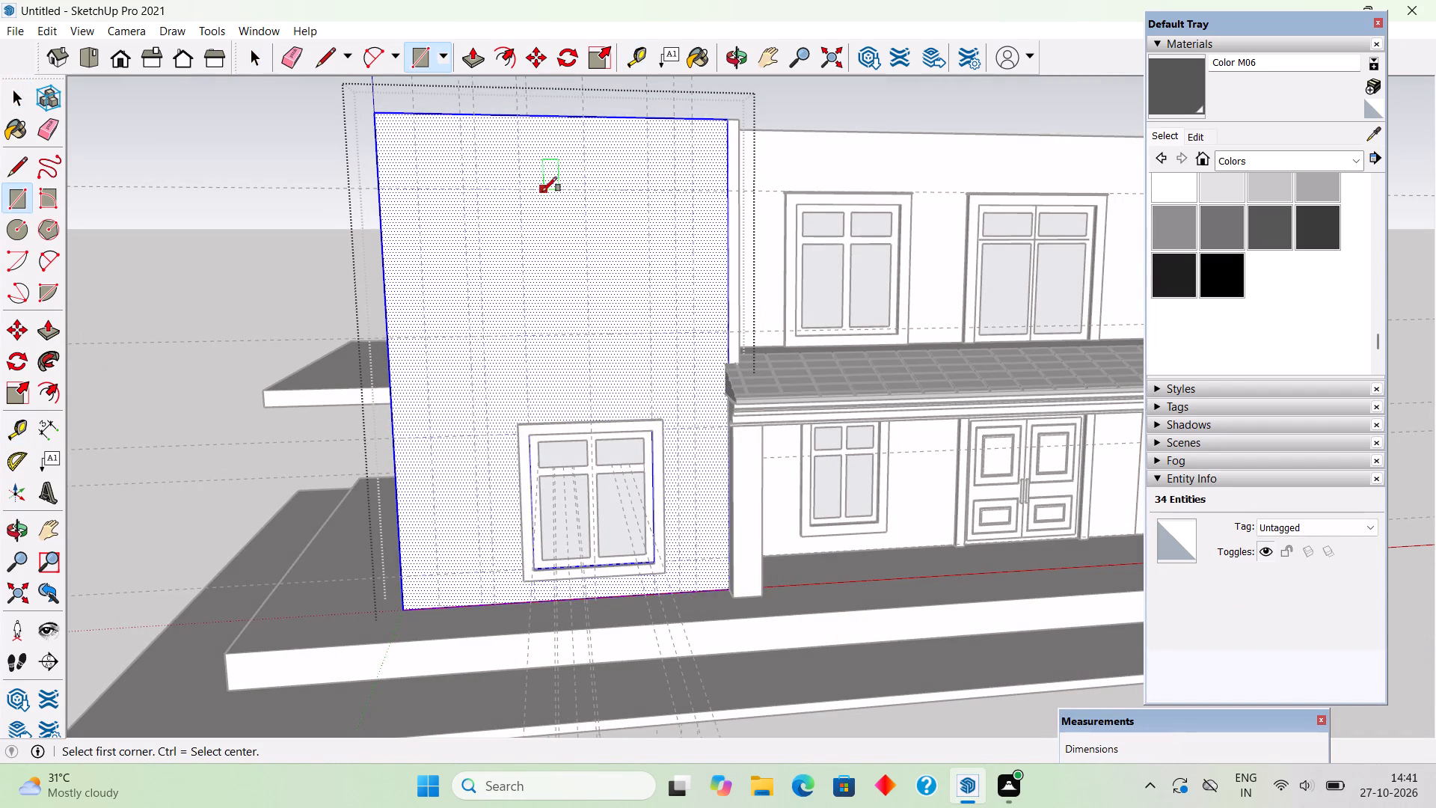
{"action": "left_click", "coordinate": [525, 189]}
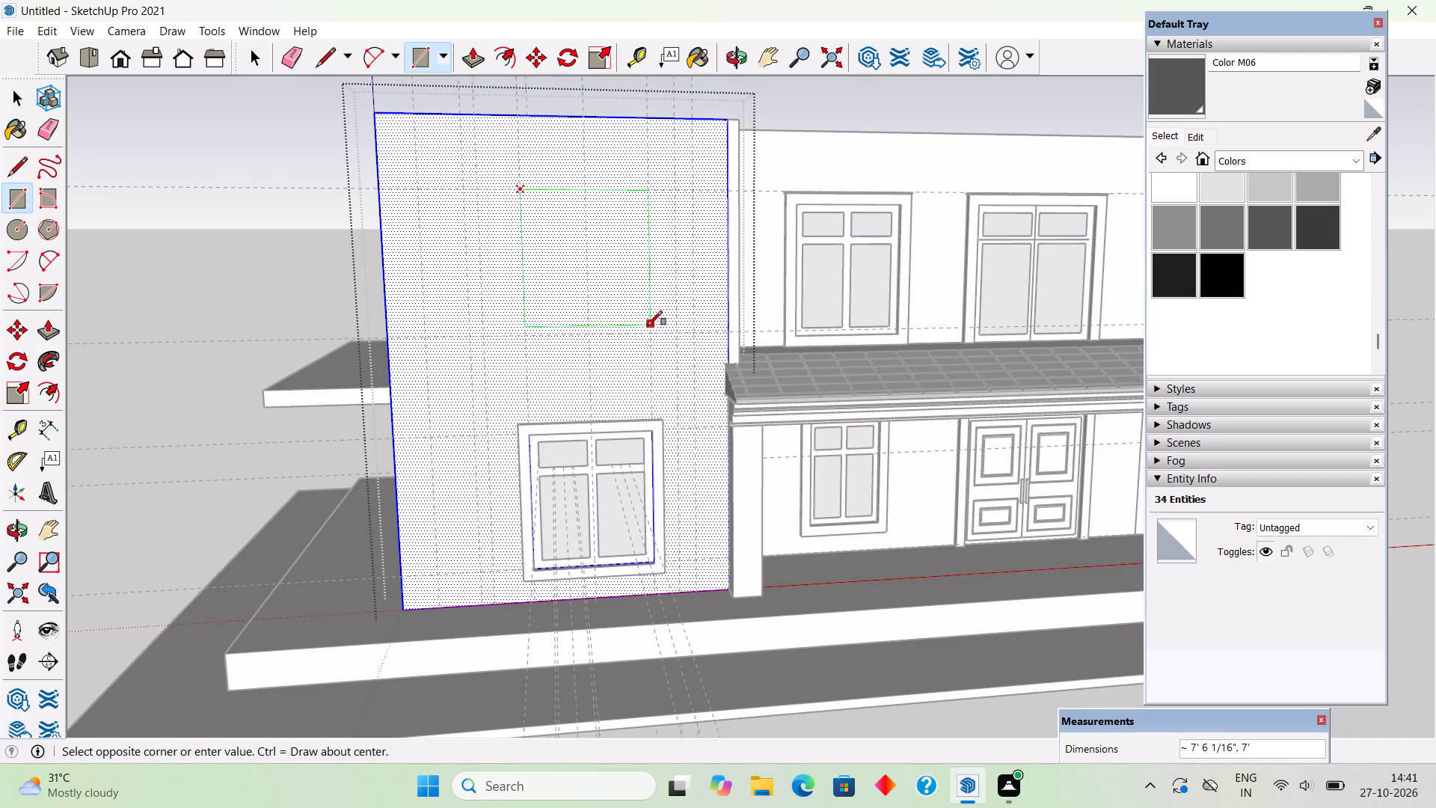
{"action": "left_click", "coordinate": [654, 335]}
Push the upper-floor rectangle through the projecting front wall's thickness to cut a window opening.
{"action": "key", "text": "p"}
{"action": "left_click_drag", "start_coordinate": [625, 300], "coordinate": [603, 267]}
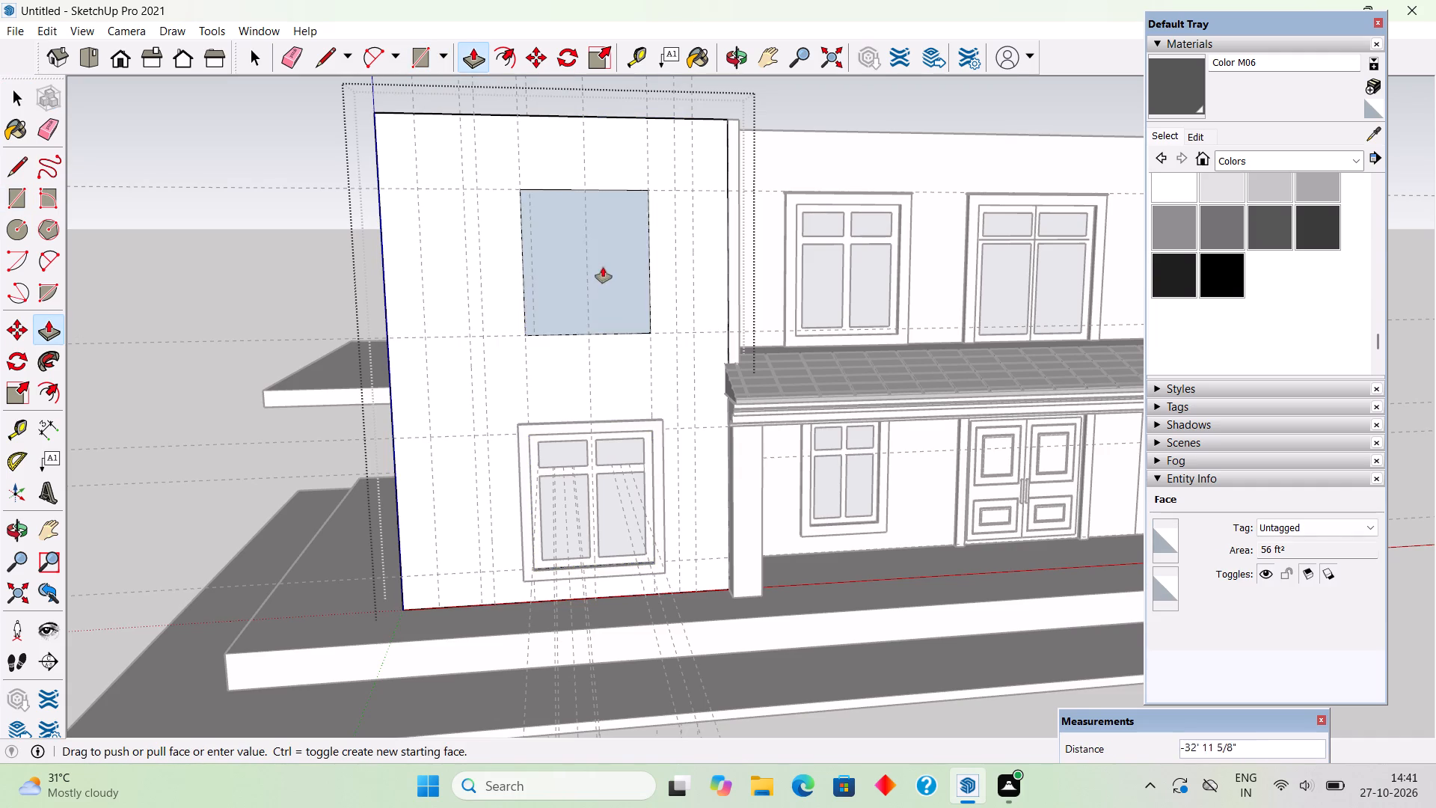
{"action": "left_click_drag", "start_coordinate": [603, 267], "coordinate": [571, 269]}
{"action": "key", "text": "space"}
{"action": "scroll", "coordinate": [571, 266], "scroll_direction": "down", "scroll_amount": 5}
{"action": "left_click", "coordinate": [320, 224]}
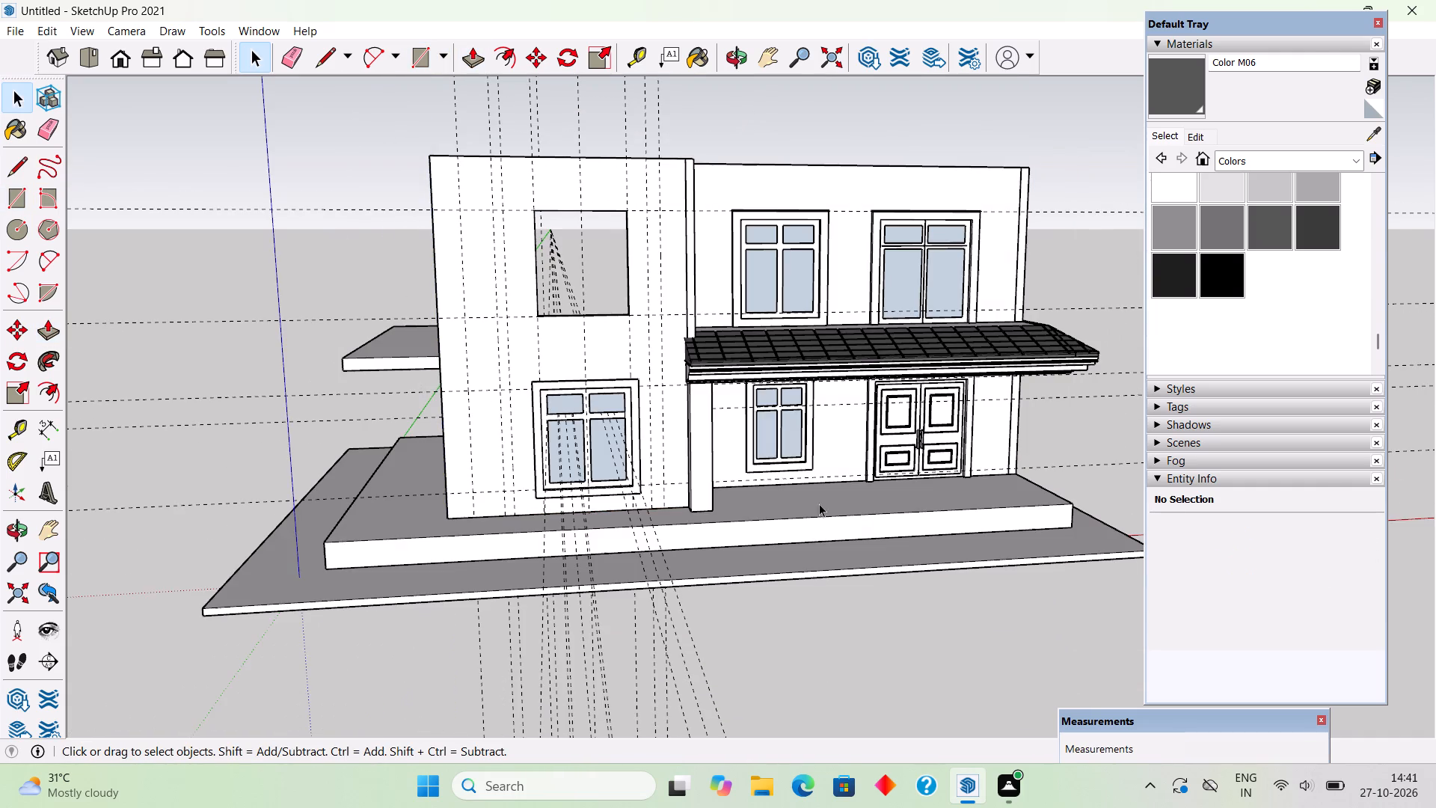
Measure the width of the ground-floor window frame's top member.
{"action": "middle_click_drag", "start_coordinate": [749, 425], "coordinate": [745, 372]}
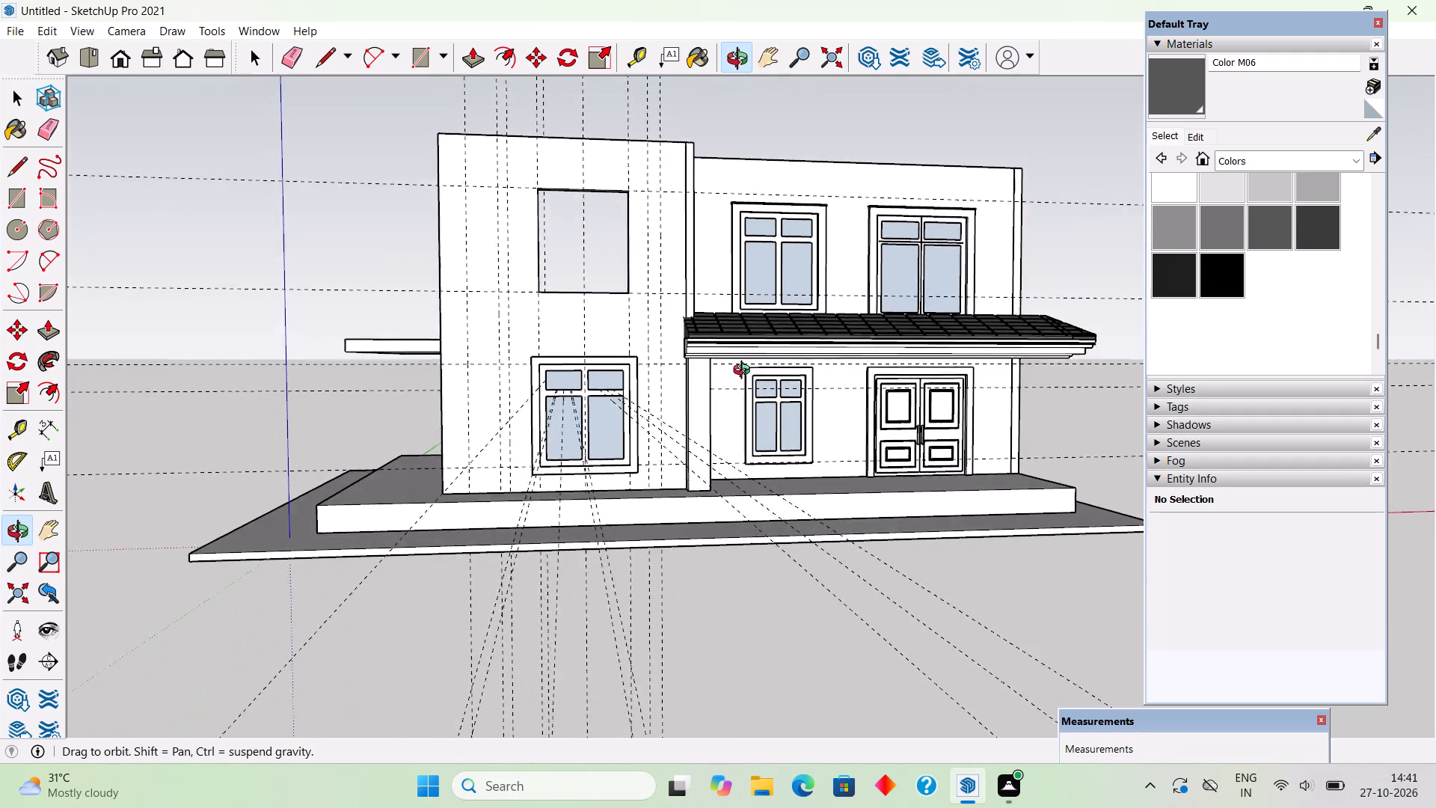
{"action": "middle_click_drag", "start_coordinate": [745, 372], "coordinate": [639, 414]}
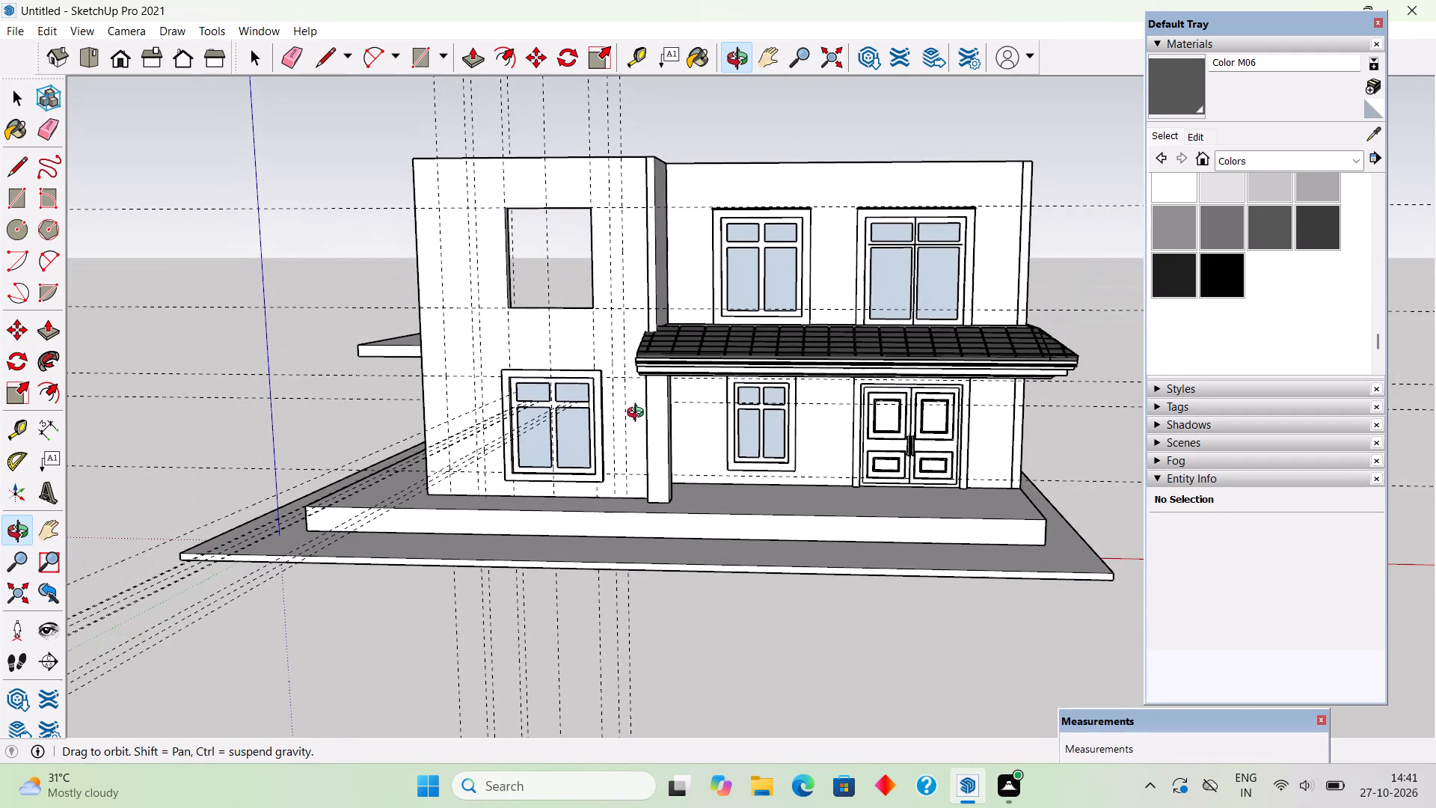
{"action": "middle_click_drag", "start_coordinate": [639, 414], "coordinate": [654, 426]}
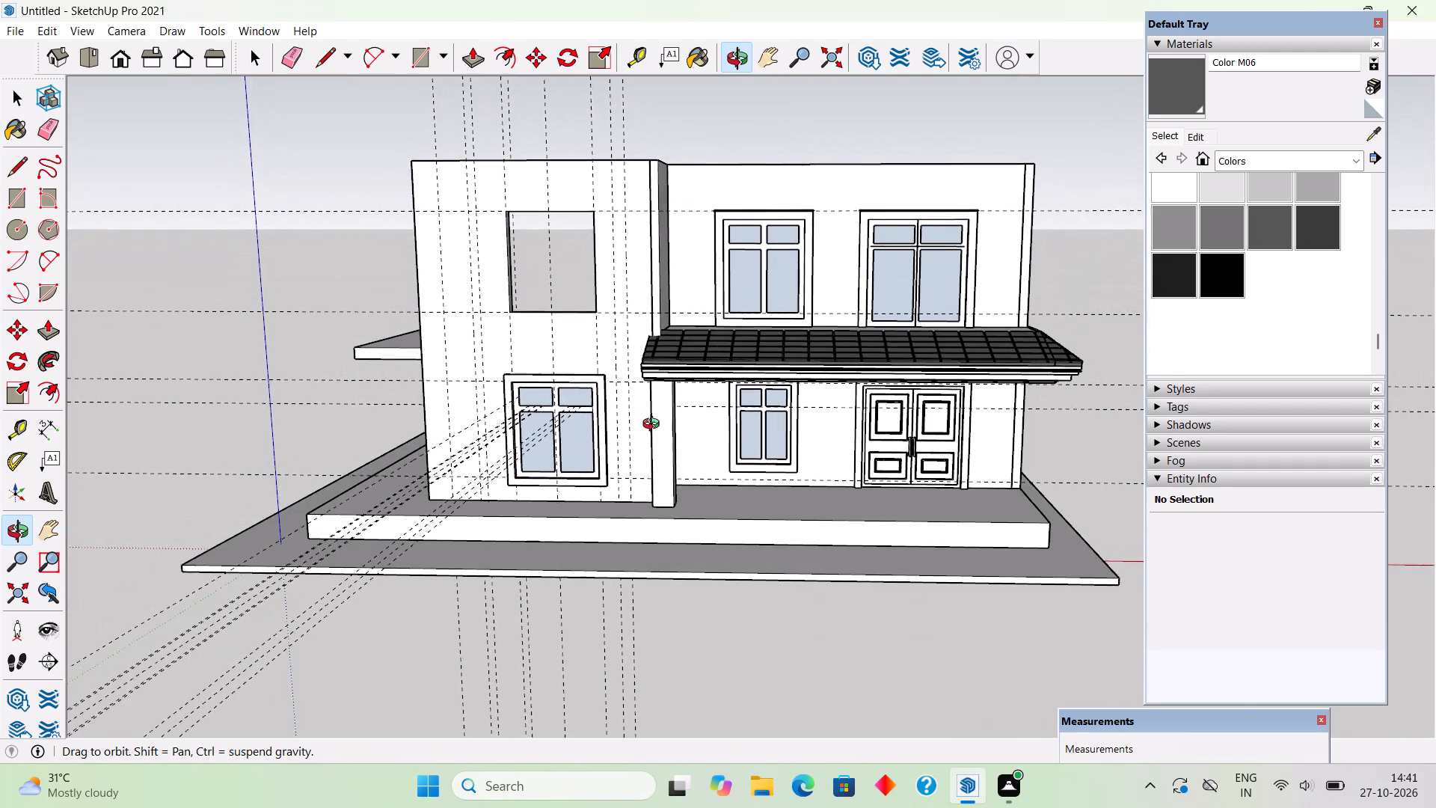
{"action": "middle_click_drag", "start_coordinate": [654, 426], "coordinate": [680, 432]}
{"action": "middle_click_drag", "start_coordinate": [532, 337], "coordinate": [717, 391]}
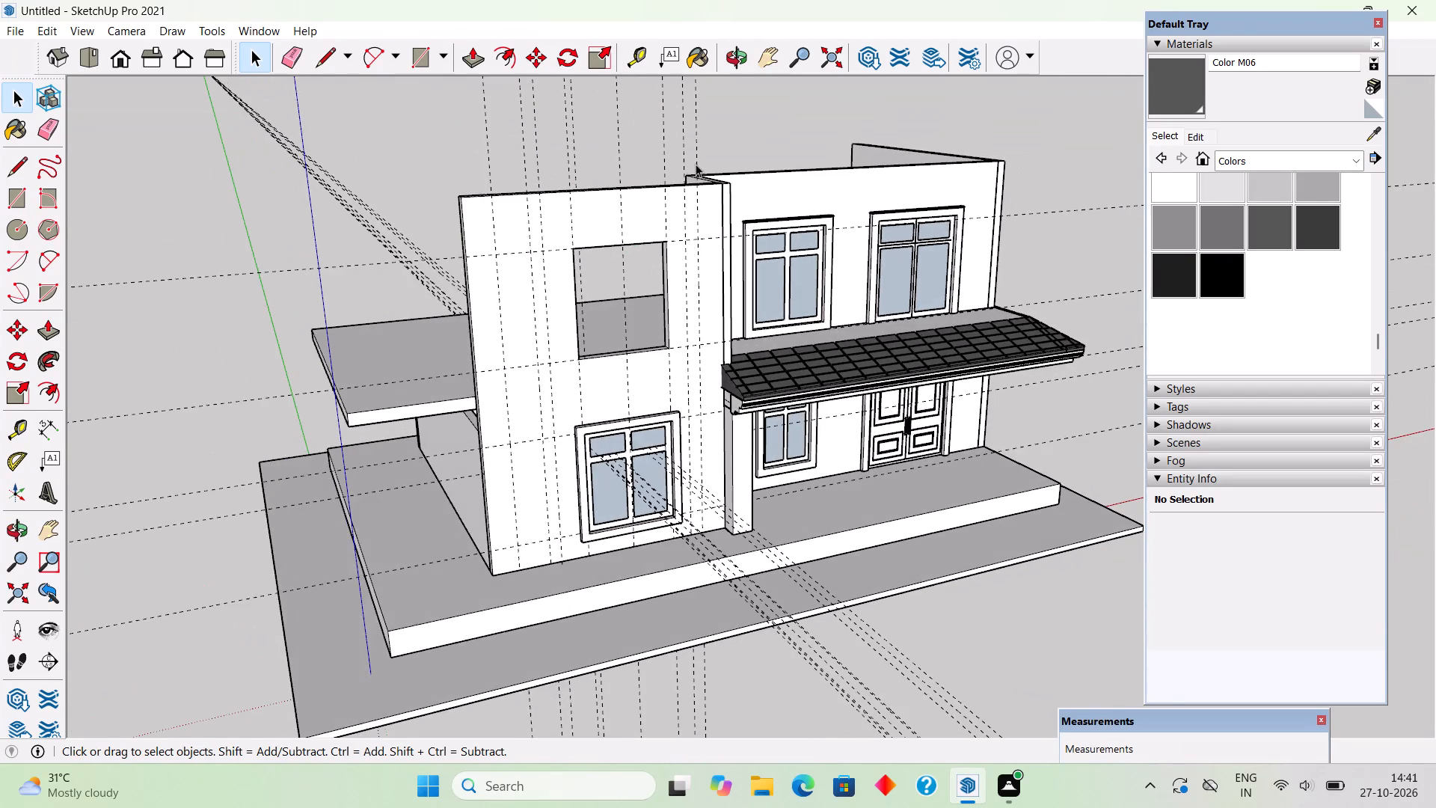
{"action": "scroll", "coordinate": [696, 164], "scroll_direction": "up", "scroll_amount": 4}
{"action": "scroll", "coordinate": [684, 308], "scroll_direction": "up", "scroll_amount": 2}
{"action": "middle_click_drag", "start_coordinate": [681, 239], "coordinate": [670, 161]}
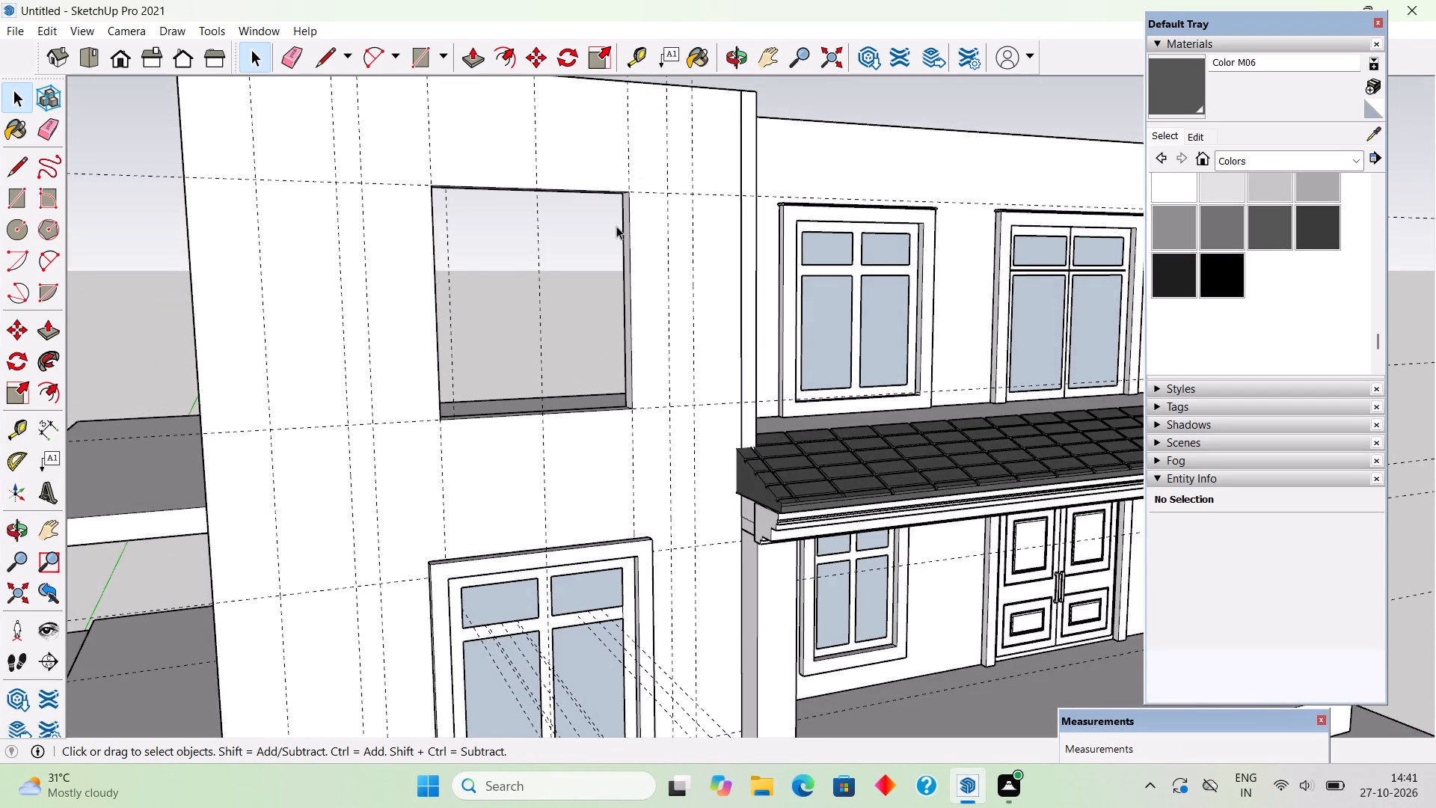
{"action": "scroll", "coordinate": [616, 226], "scroll_direction": "up", "scroll_amount": 4}
{"action": "scroll", "coordinate": [639, 364], "scroll_direction": "down", "scroll_amount": 6}
{"action": "scroll", "coordinate": [547, 649], "scroll_direction": "up", "scroll_amount": 2}
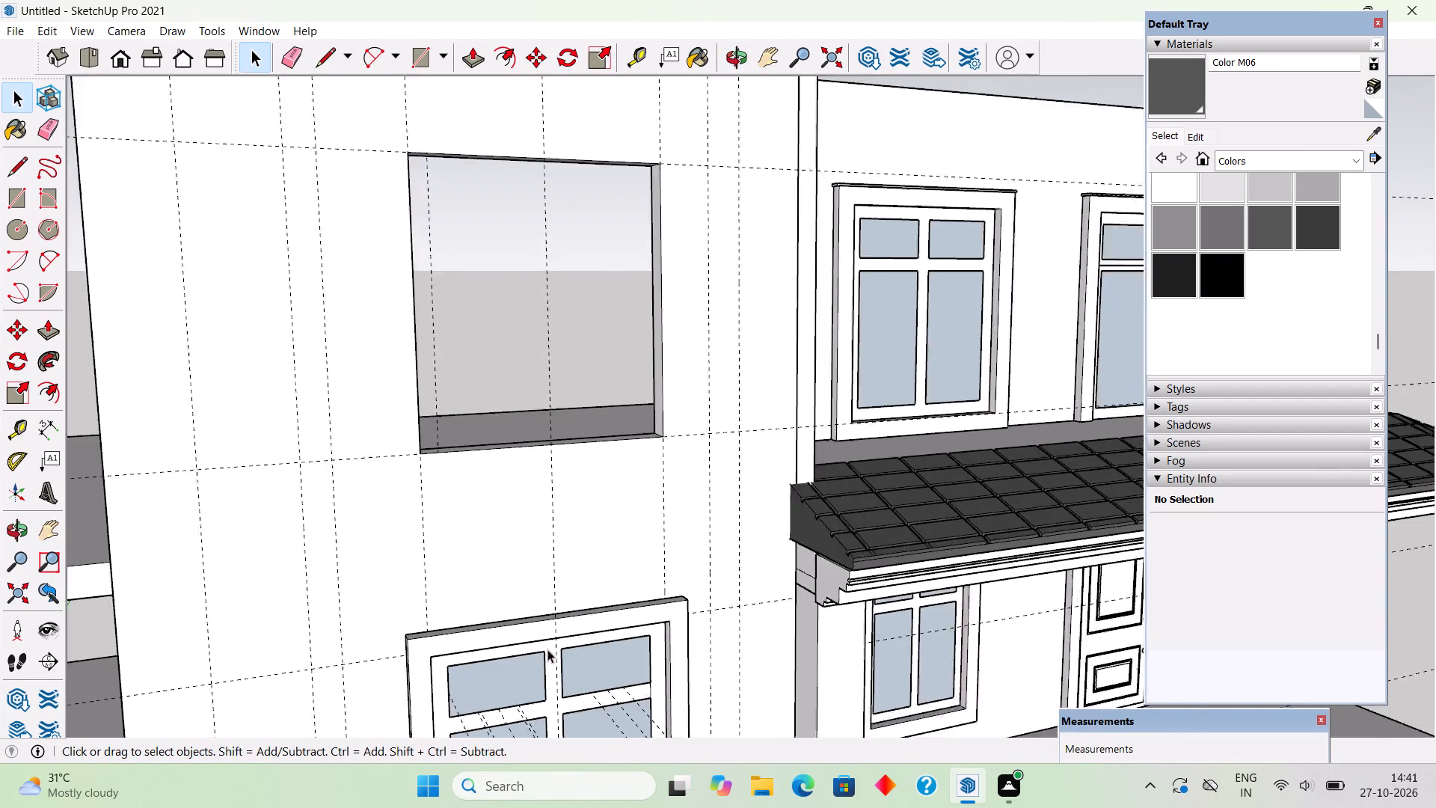
{"action": "scroll", "coordinate": [547, 649], "scroll_direction": "up", "scroll_amount": 3}
{"action": "key", "text": "t"}
{"action": "left_click", "coordinate": [524, 636]}
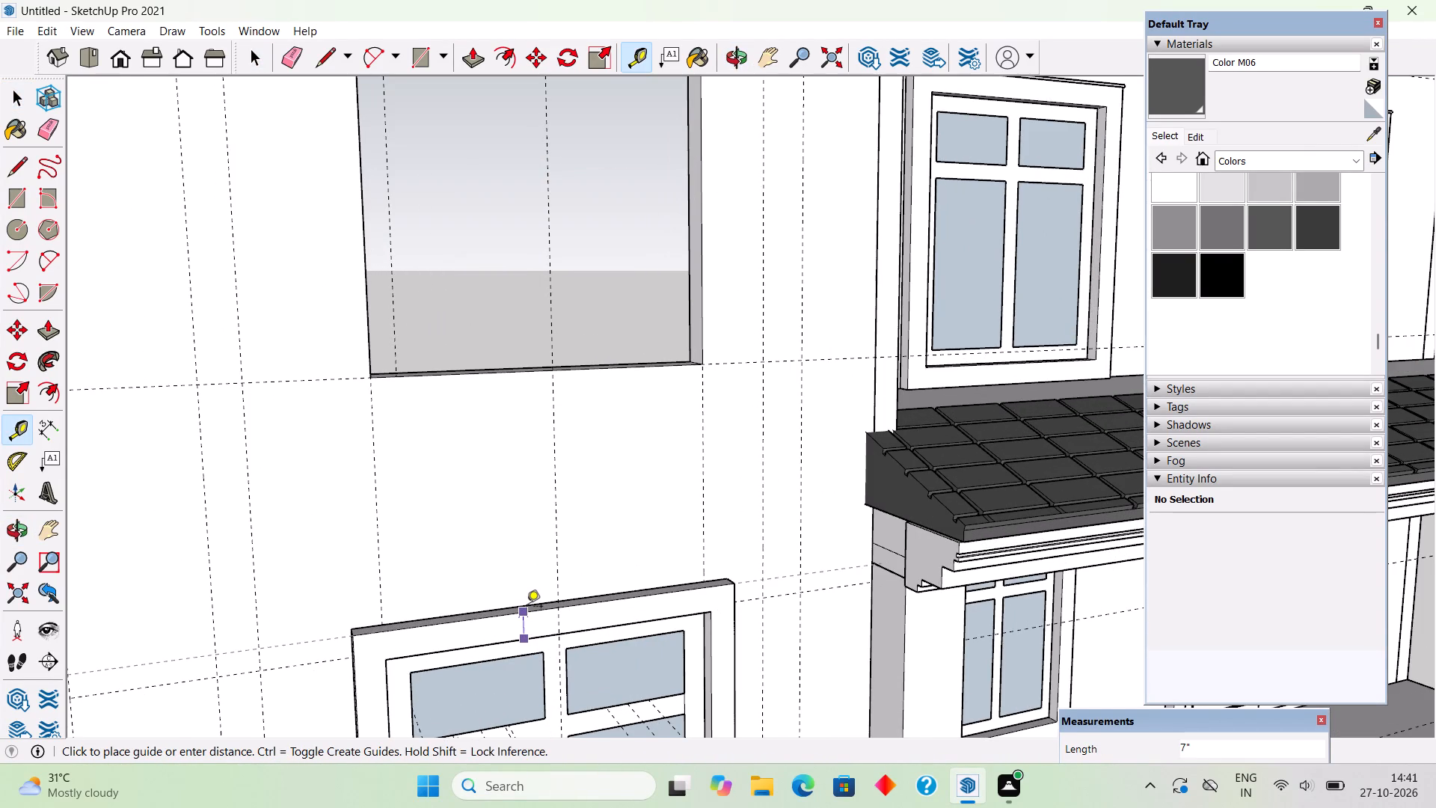
{"action": "key", "text": "space"}
Lower the top face of the upper-floor window opening by 7" with Push/Pull.
{"action": "scroll", "coordinate": [527, 605], "scroll_direction": "down", "scroll_amount": 7}
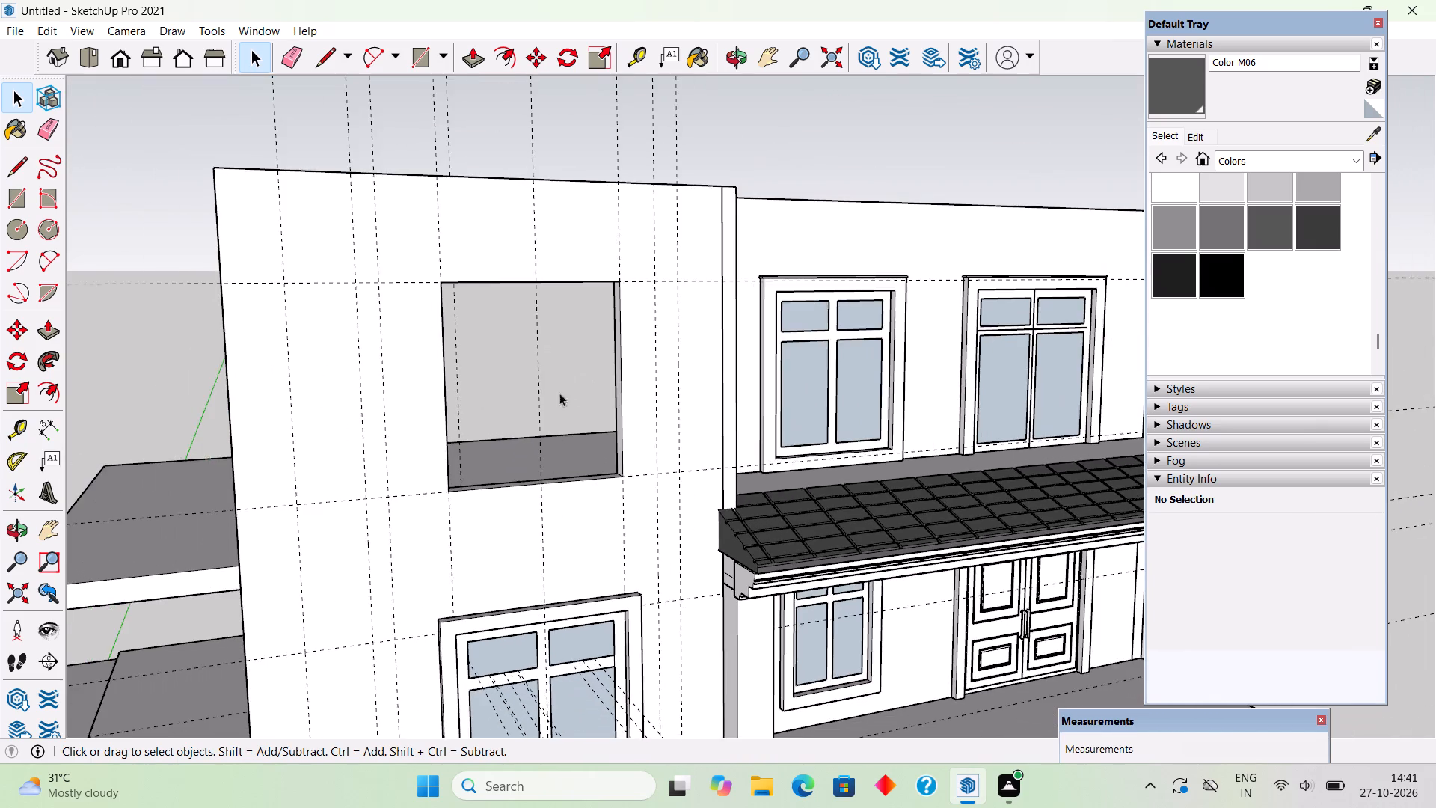
{"action": "middle_click_drag", "start_coordinate": [559, 382], "coordinate": [559, 272]}
{"action": "scroll", "coordinate": [625, 153], "scroll_direction": "up", "scroll_amount": 5}
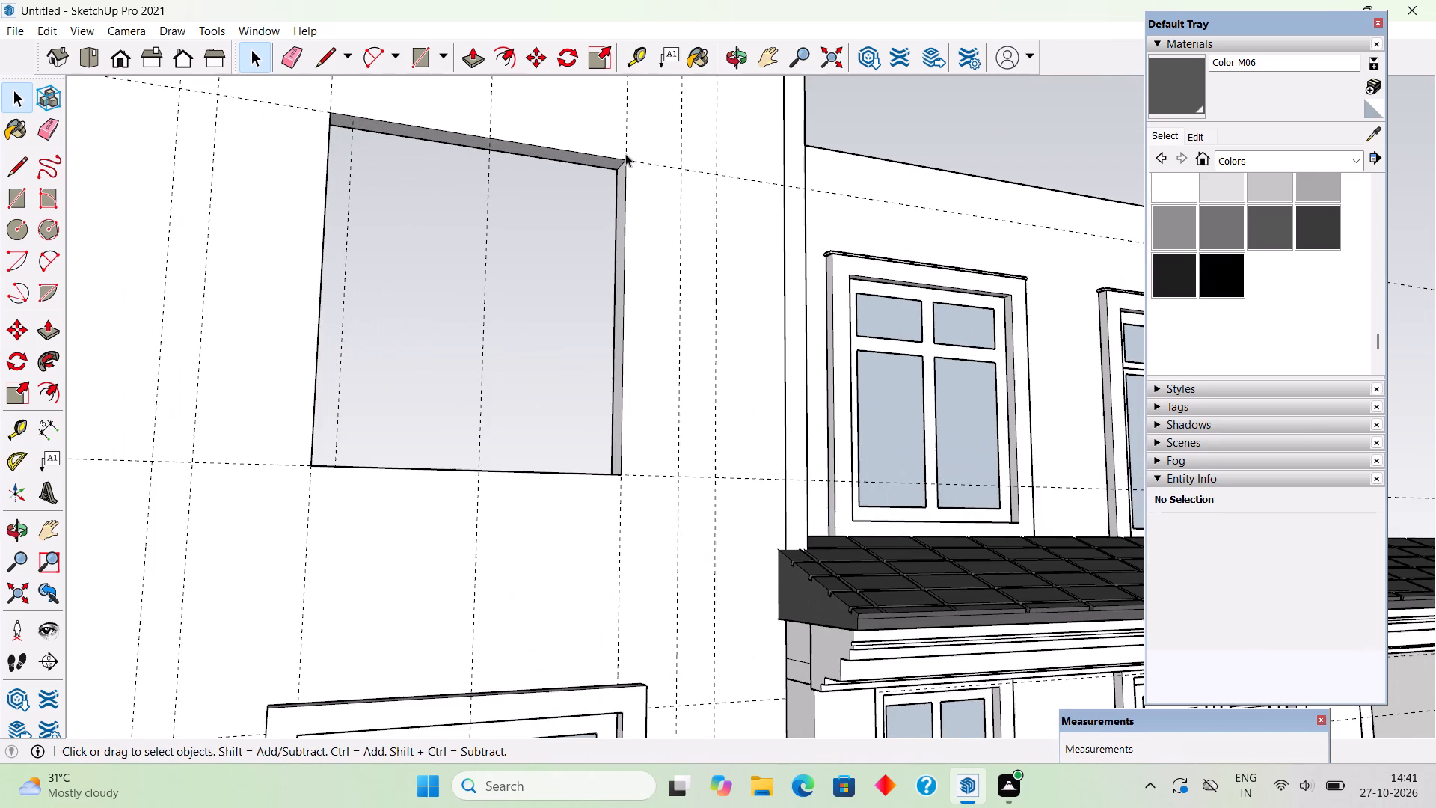
{"action": "triple_click", "coordinate": [623, 153]}
{"action": "key", "text": "p"}
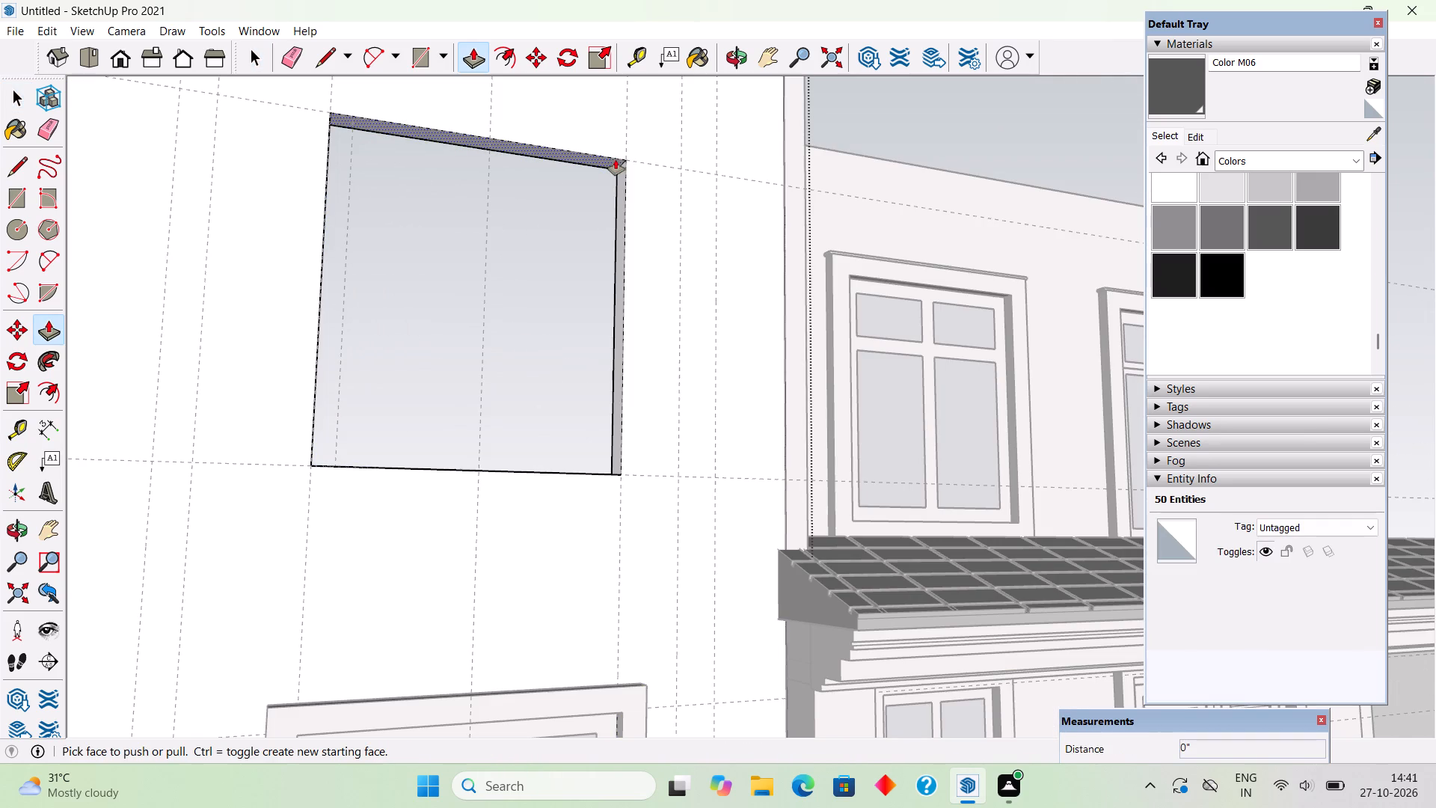
{"action": "left_click", "coordinate": [611, 159]}
{"action": "type", "text": "7\""}
{"action": "key", "text": "Return"}
Lower the bottom face of the upper-floor window opening by 7" and leave the wall group.
{"action": "middle_click_drag", "start_coordinate": [610, 236], "coordinate": [610, 316]}
{"action": "scroll", "coordinate": [610, 316], "scroll_direction": "down", "scroll_amount": 8}
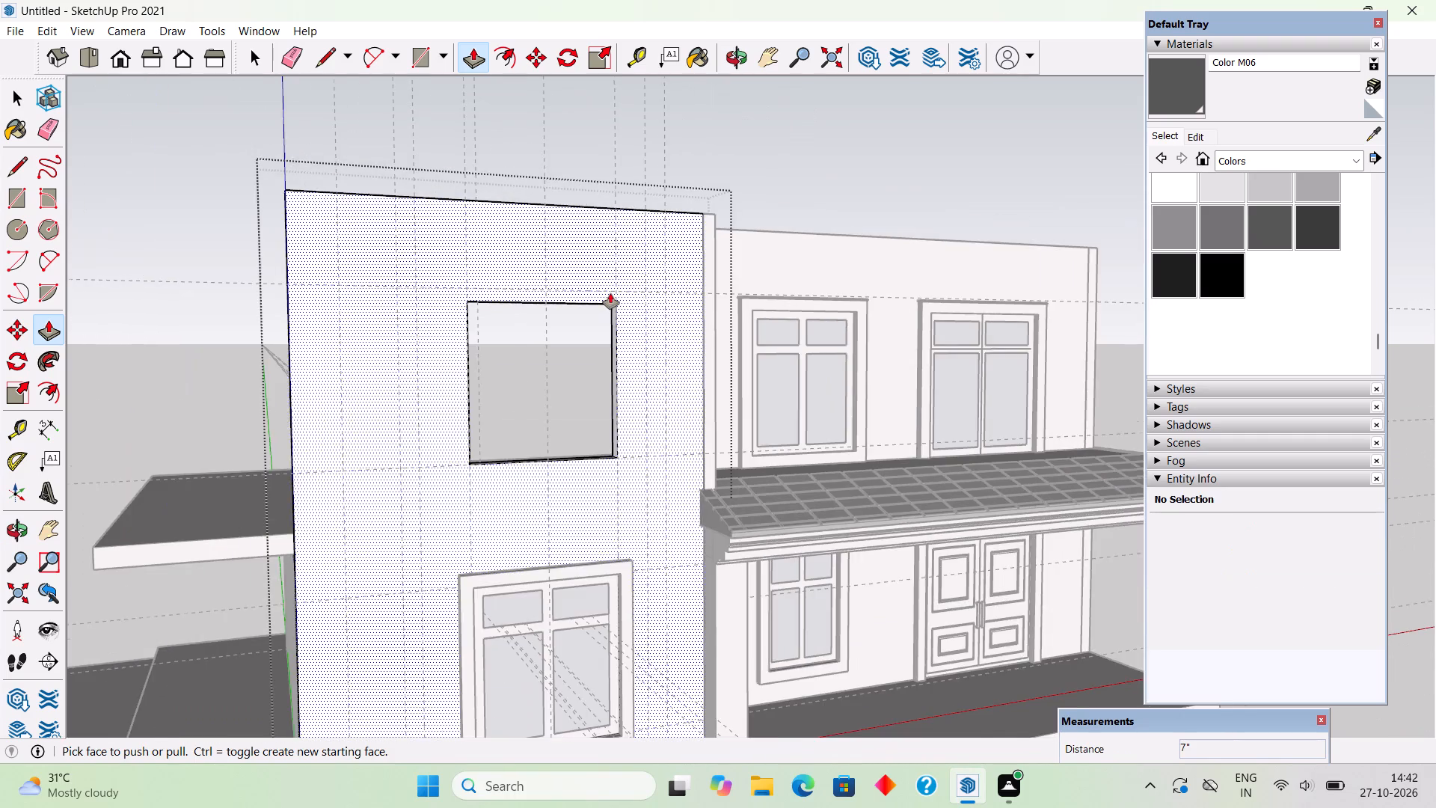
{"action": "middle_click_drag", "start_coordinate": [593, 307], "coordinate": [596, 390]}
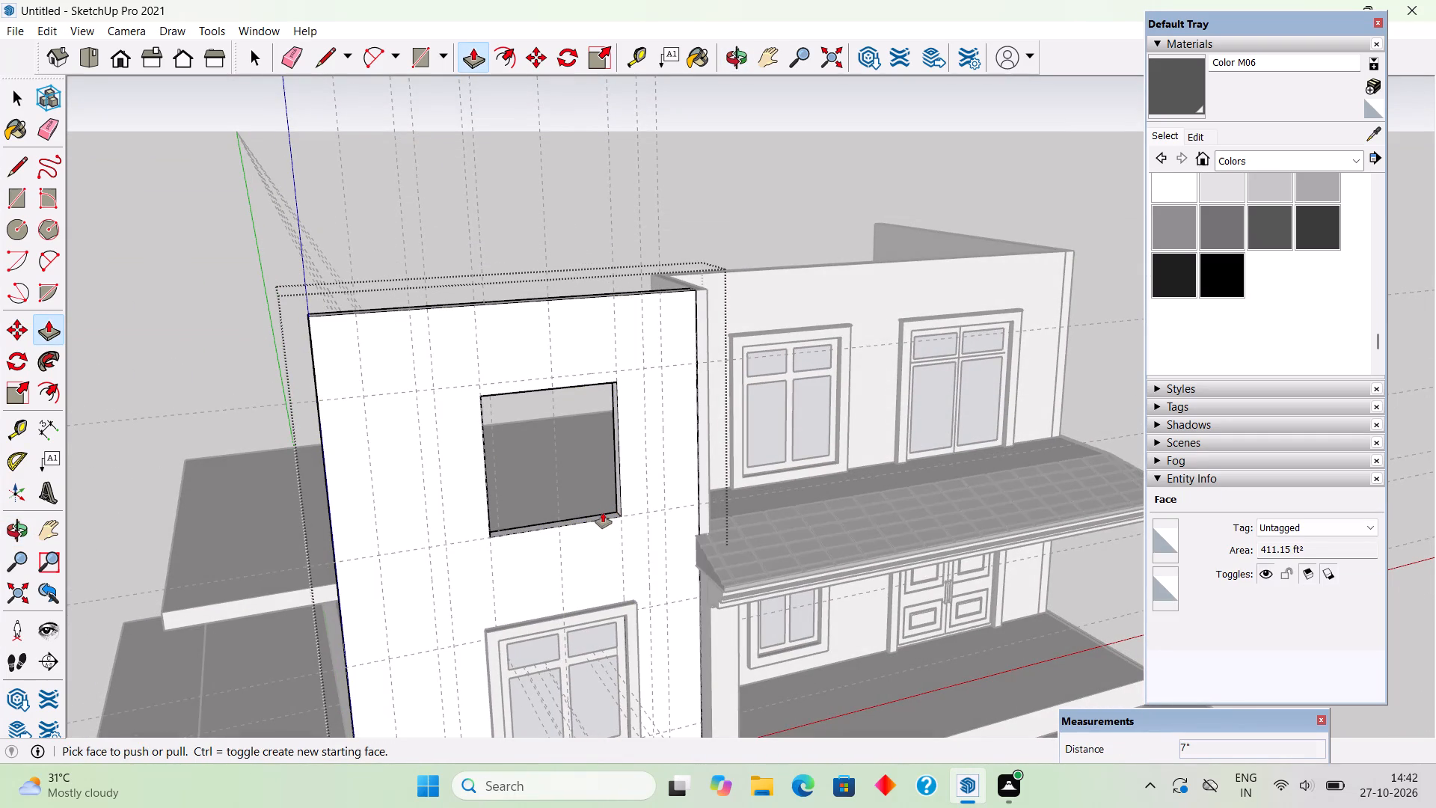
{"action": "left_click", "coordinate": [603, 512]}
{"action": "scroll", "coordinate": [606, 518], "scroll_direction": "up", "scroll_amount": 5}
{"action": "left_click", "coordinate": [606, 512]}
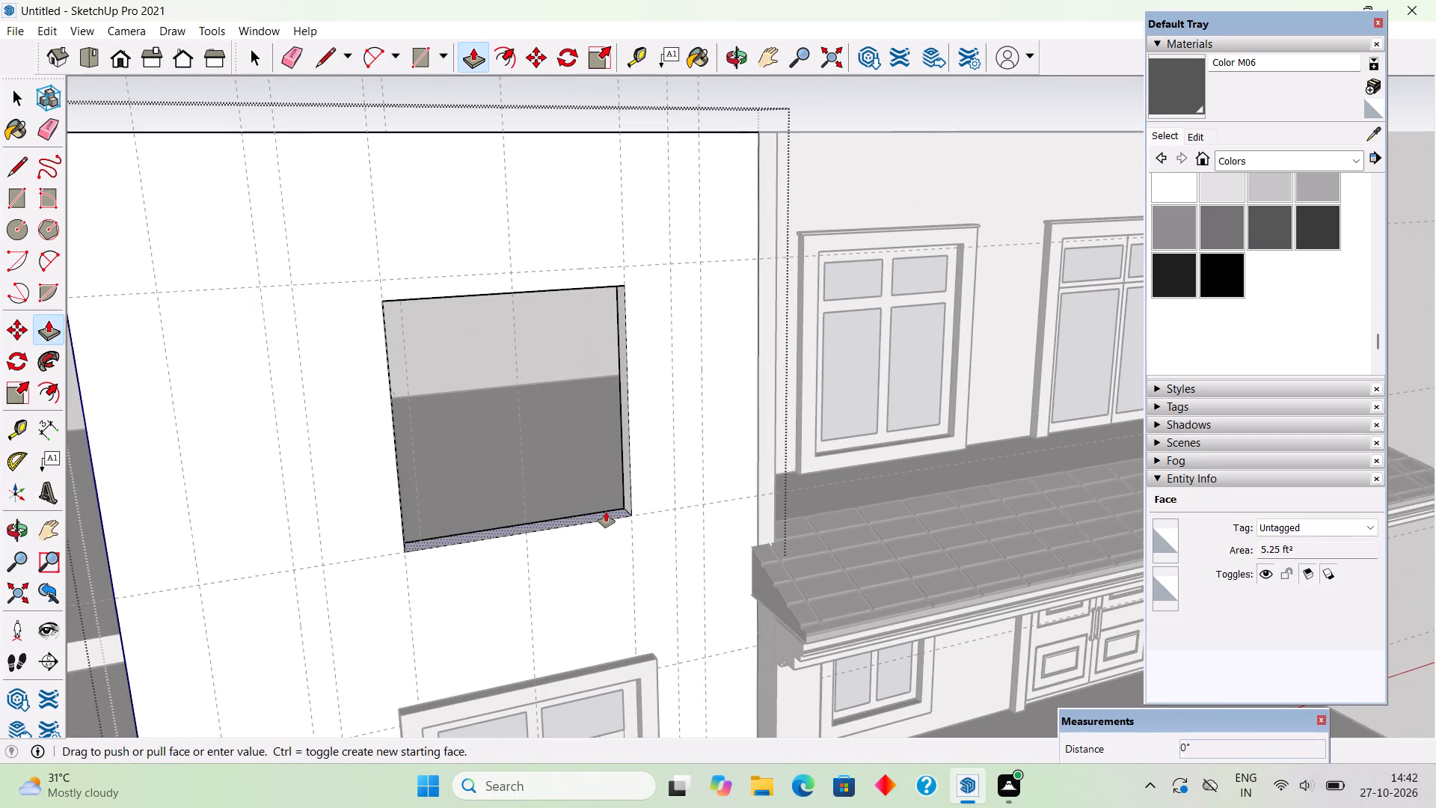
{"action": "type", "text": "7\""}
{"action": "key", "text": "Return"}
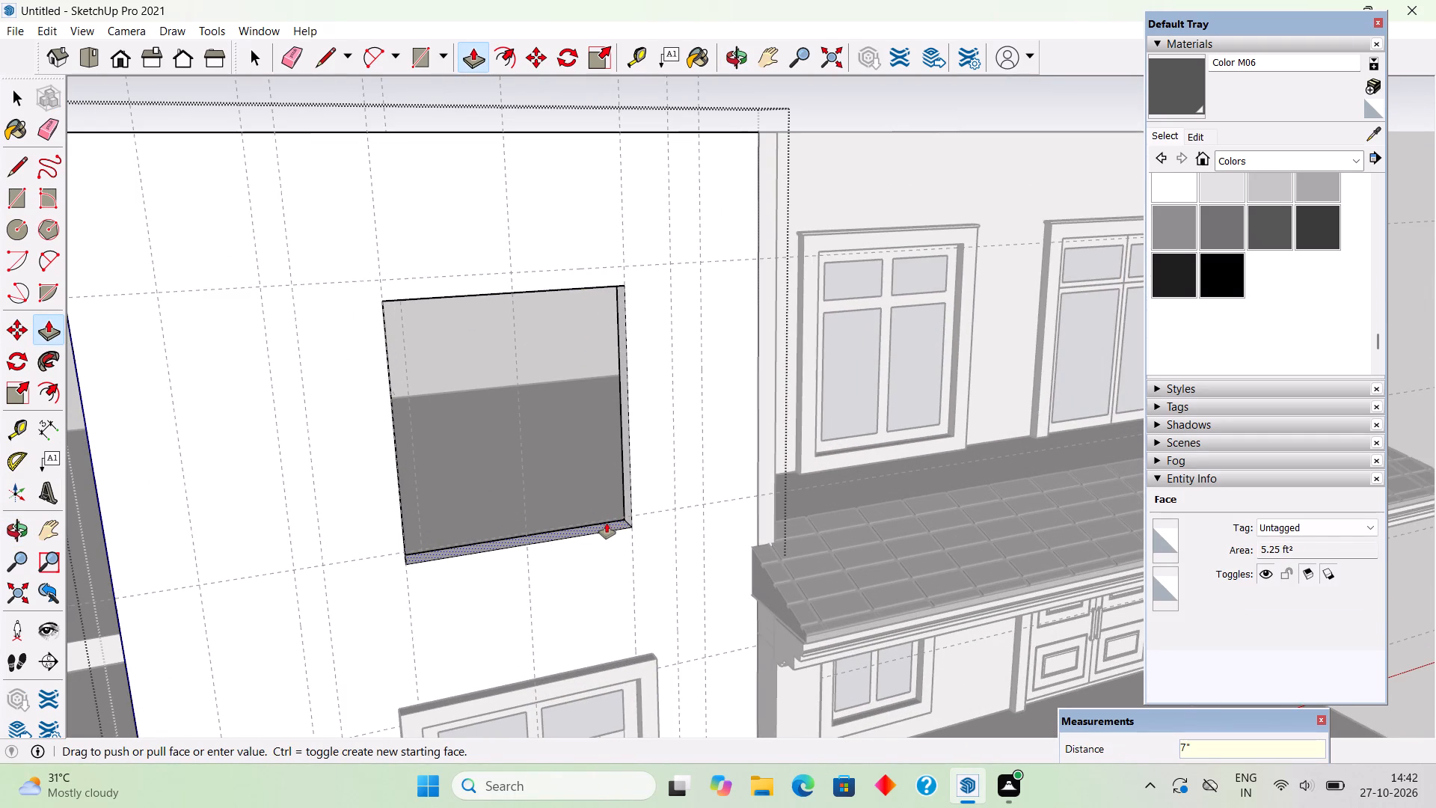
{"action": "key", "text": "space"}
{"action": "scroll", "coordinate": [634, 505], "scroll_direction": "down", "scroll_amount": 7}
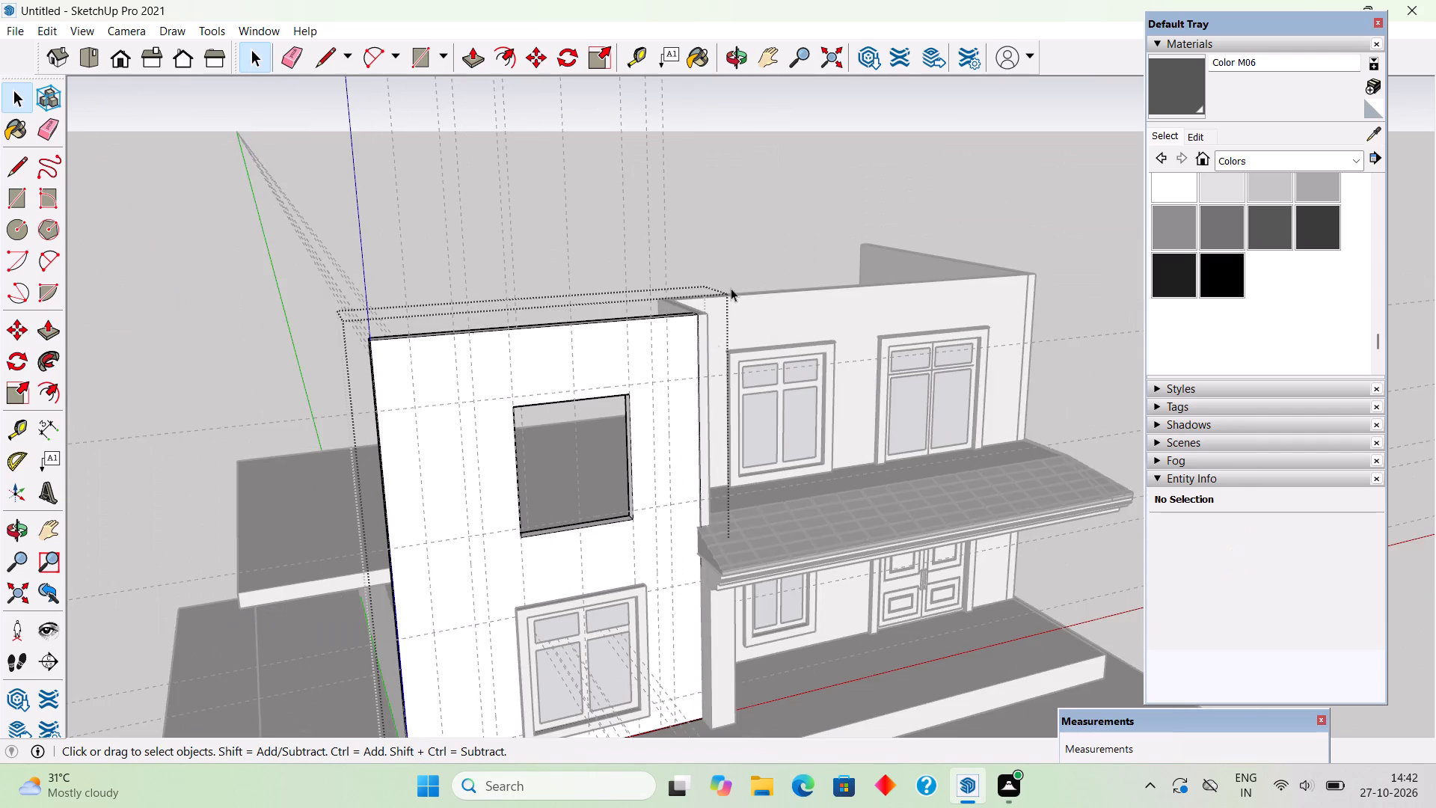
{"action": "left_click", "coordinate": [776, 192]}
Draw a 7' by 8' rectangle over the upper-floor window opening, from corner to opposite corner.
{"action": "middle_click_drag", "start_coordinate": [608, 408], "coordinate": [471, 374]}
{"action": "scroll", "coordinate": [371, 405], "scroll_direction": "up", "scroll_amount": 3}
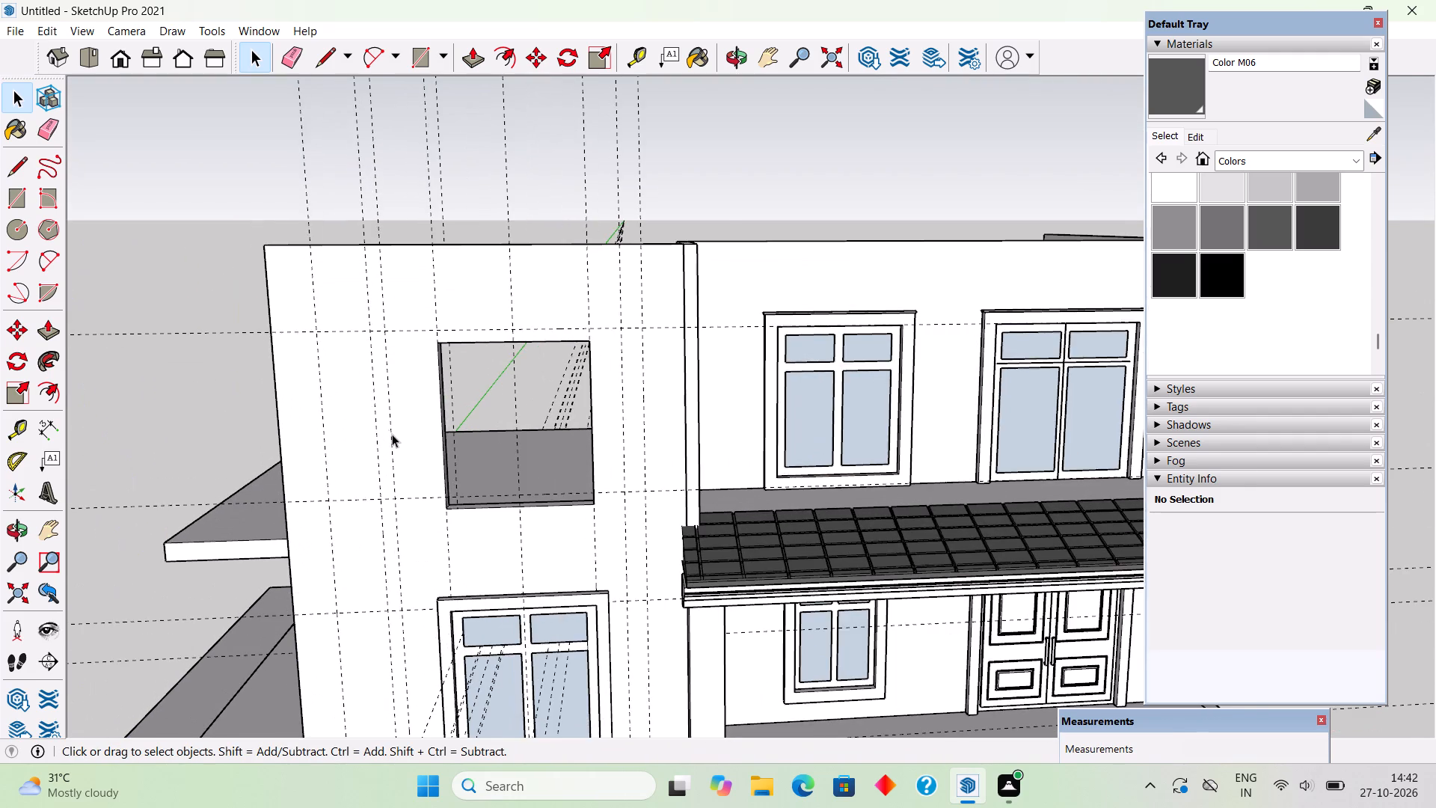
{"action": "scroll", "coordinate": [392, 434], "scroll_direction": "up", "scroll_amount": 5}
{"action": "key", "text": "r"}
{"action": "left_click", "coordinate": [467, 282]}
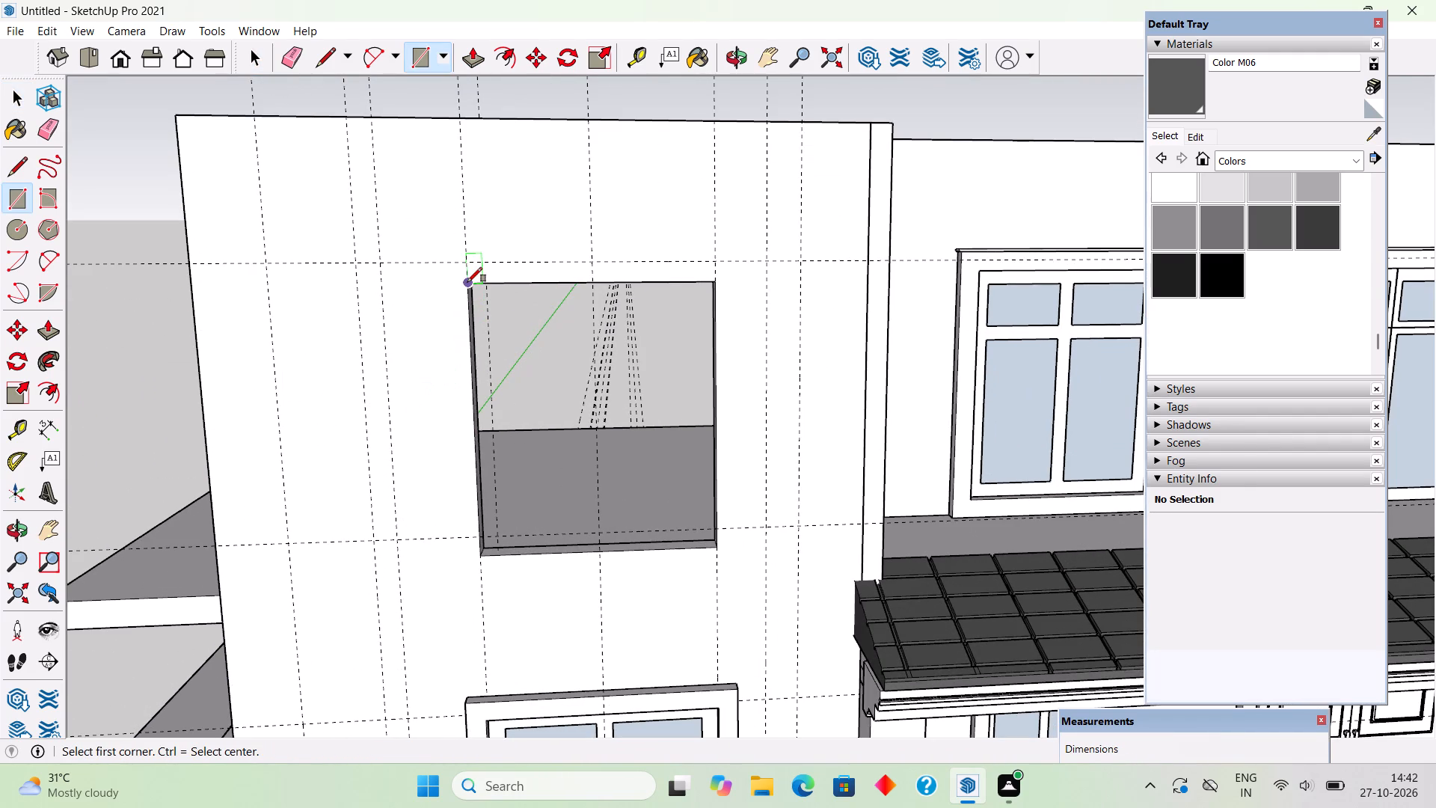
{"action": "left_click", "coordinate": [717, 548]}
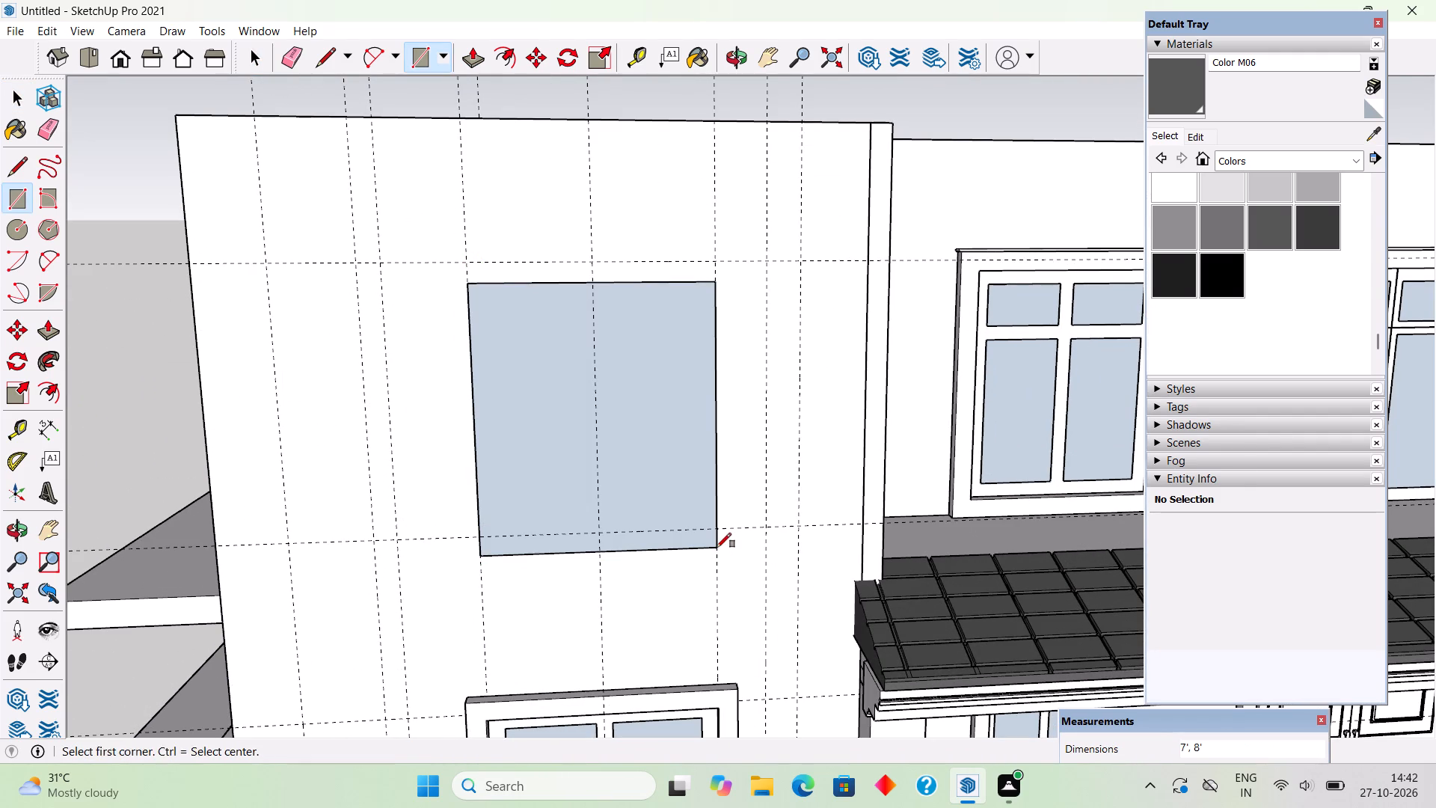
Offset the rectangle's outline 7" outward and delete the inner face, leaving a window frame border.
{"action": "key", "text": "f"}
{"action": "left_click", "coordinate": [654, 542]}
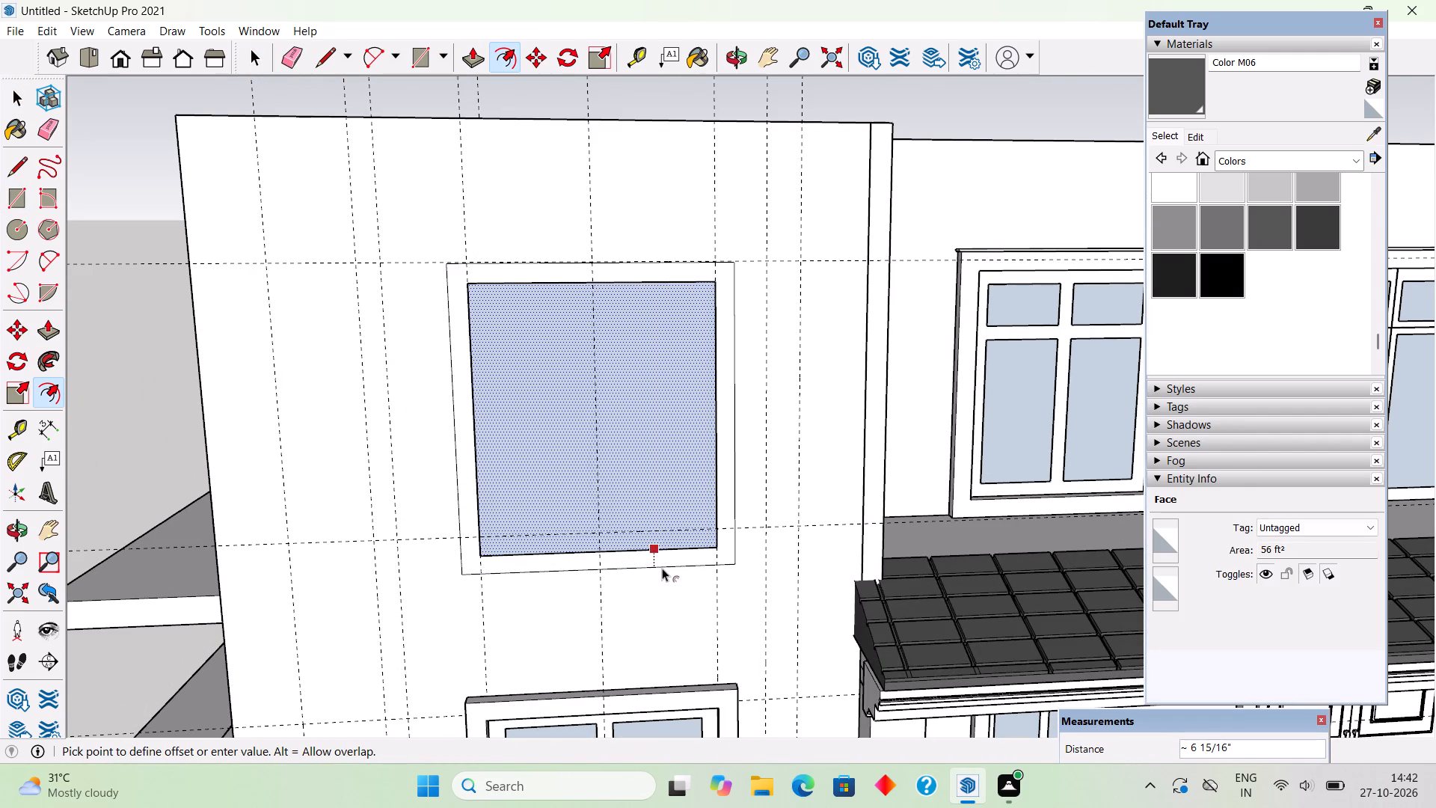
{"action": "type", "text": "7\""}
{"action": "key", "text": "Return"}
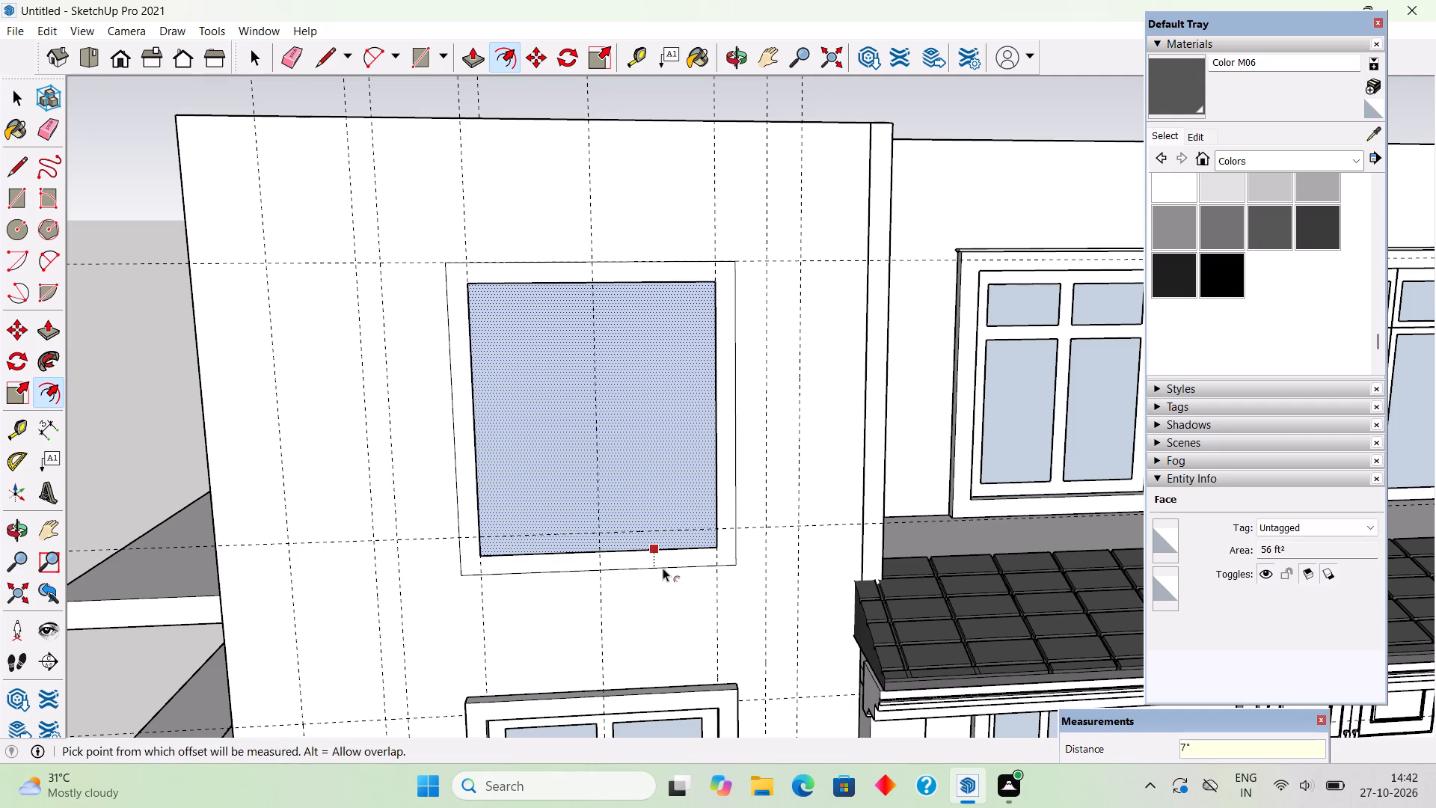
{"action": "key", "text": "space"}
{"action": "left_click", "coordinate": [663, 506]}
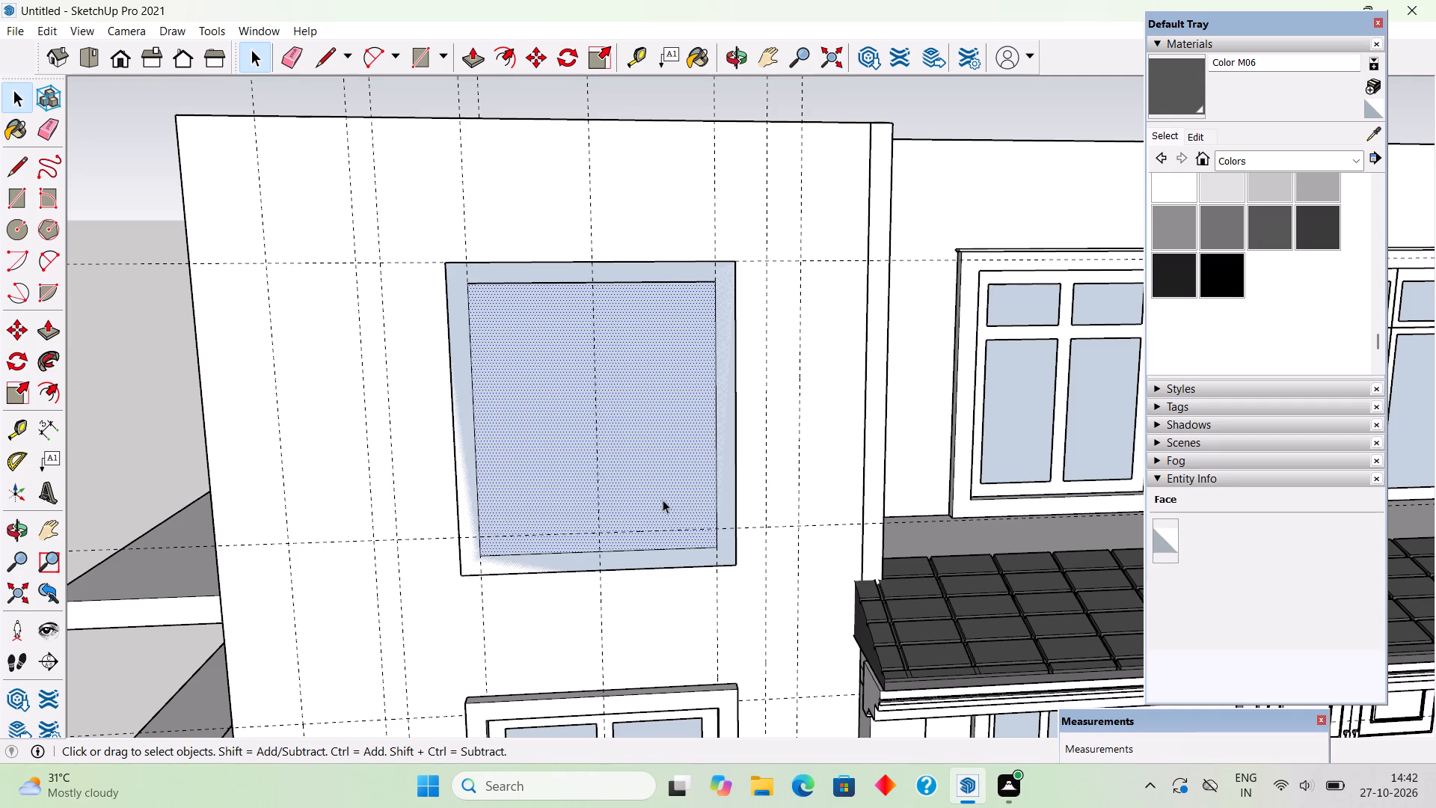
{"action": "key", "text": "Delete"}
Extrude the upper-floor window's frame border 5" outward from the wall.
{"action": "key", "text": "p"}
{"action": "left_click", "coordinate": [735, 531]}
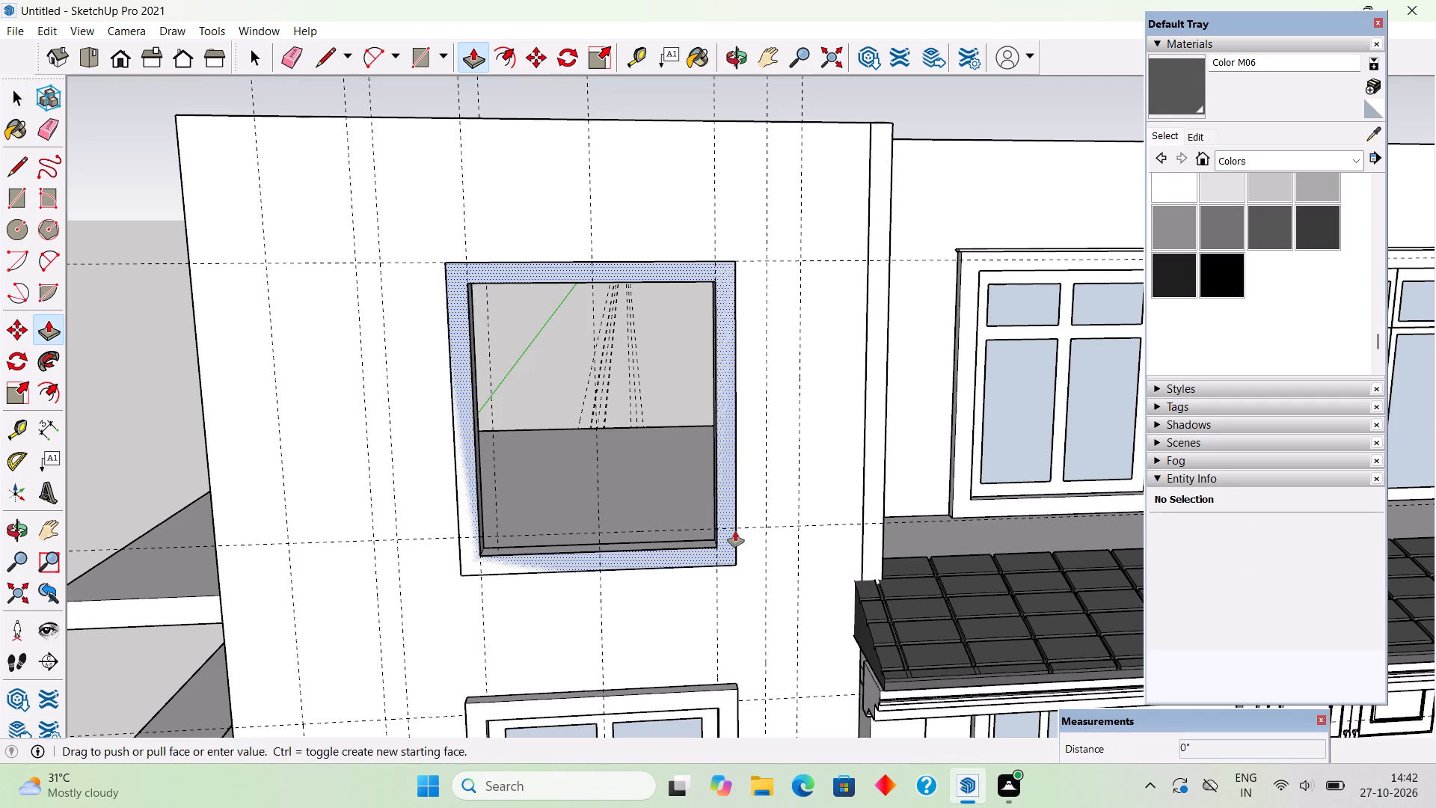
{"action": "type", "text": "5\""}
{"action": "key", "text": "Return"}
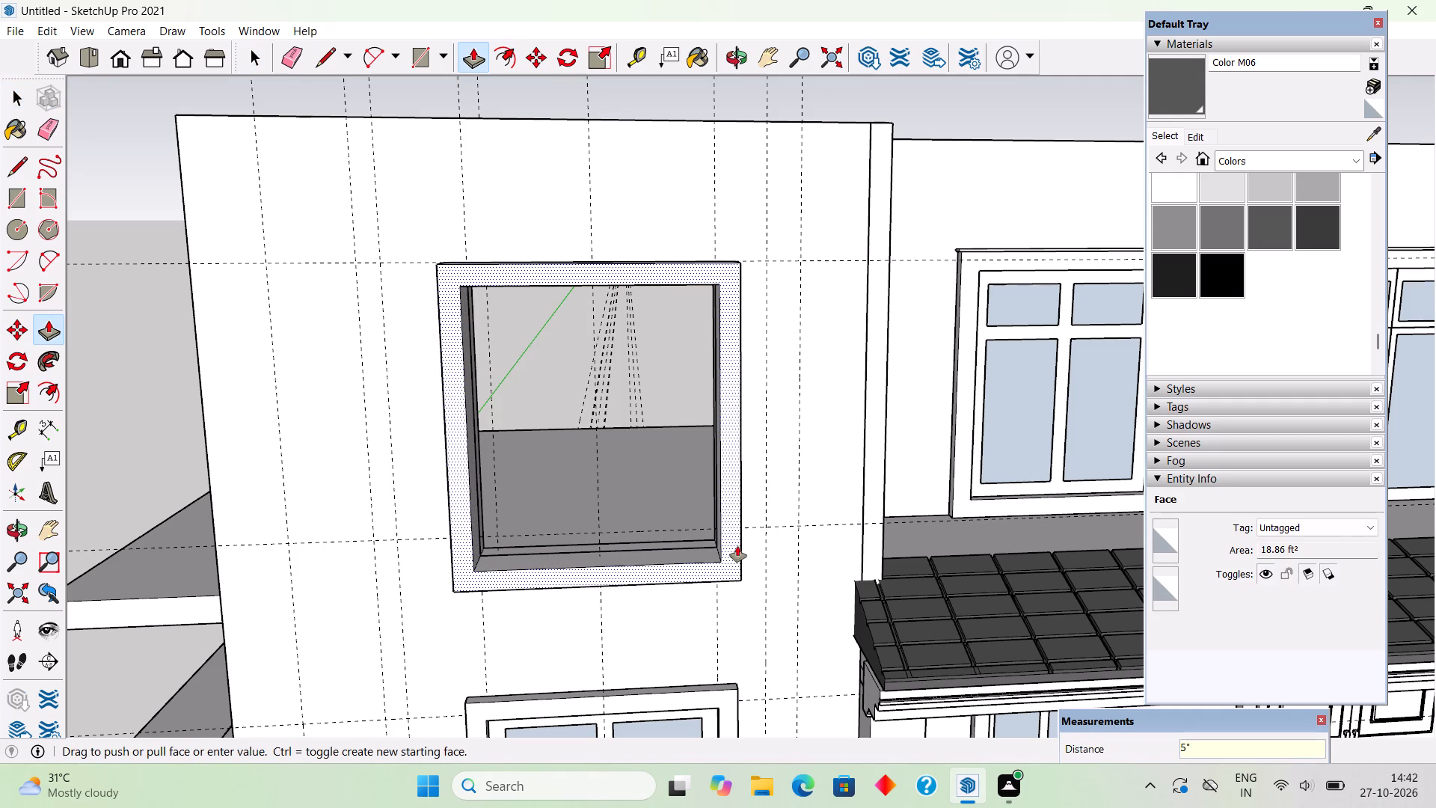
Make the upper-floor window's extruded frame border, with all its connected geometry, into a group.
{"action": "key", "text": "space"}
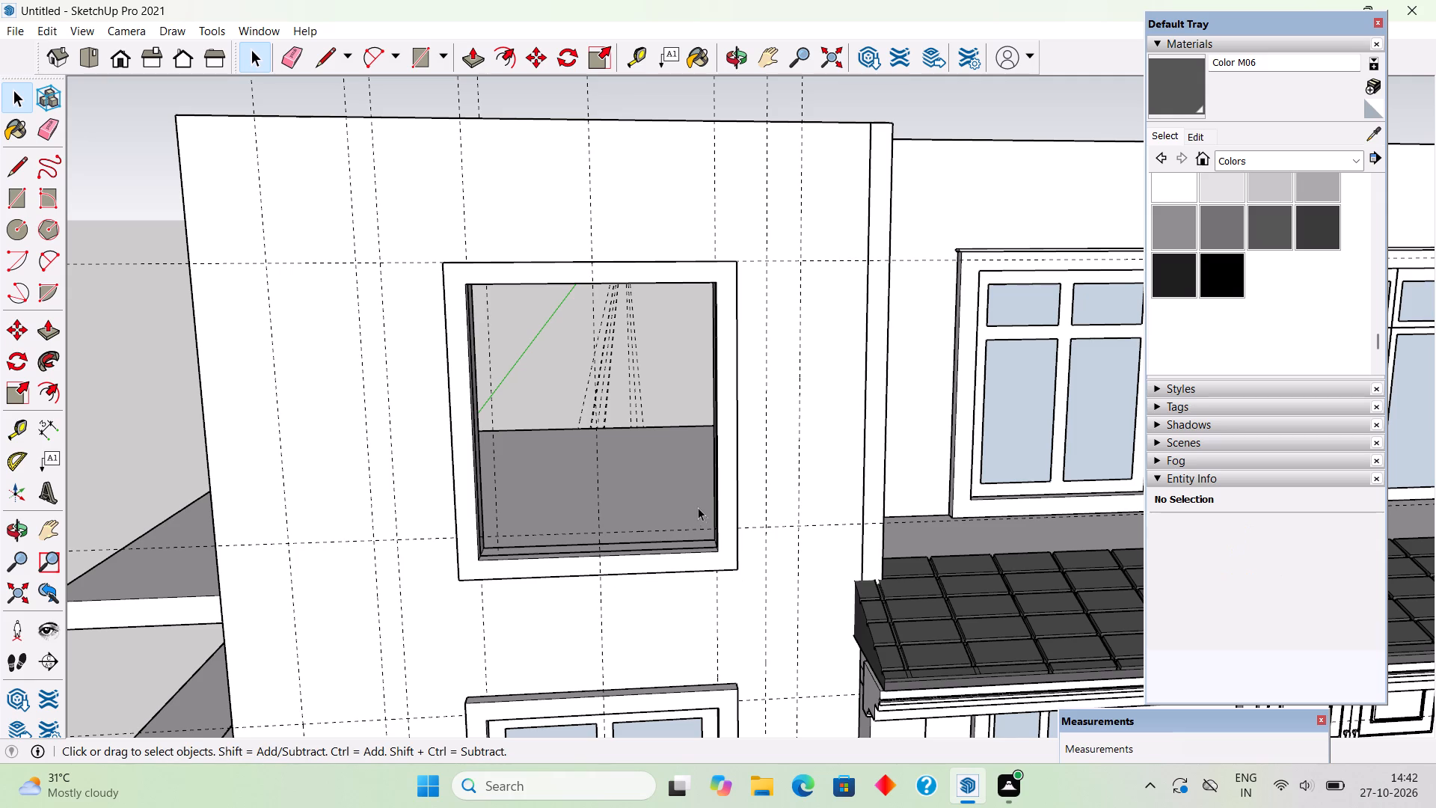
{"action": "double_click", "coordinate": [728, 548]}
{"action": "left_click", "coordinate": [728, 548]}
{"action": "right_click", "coordinate": [728, 548]}
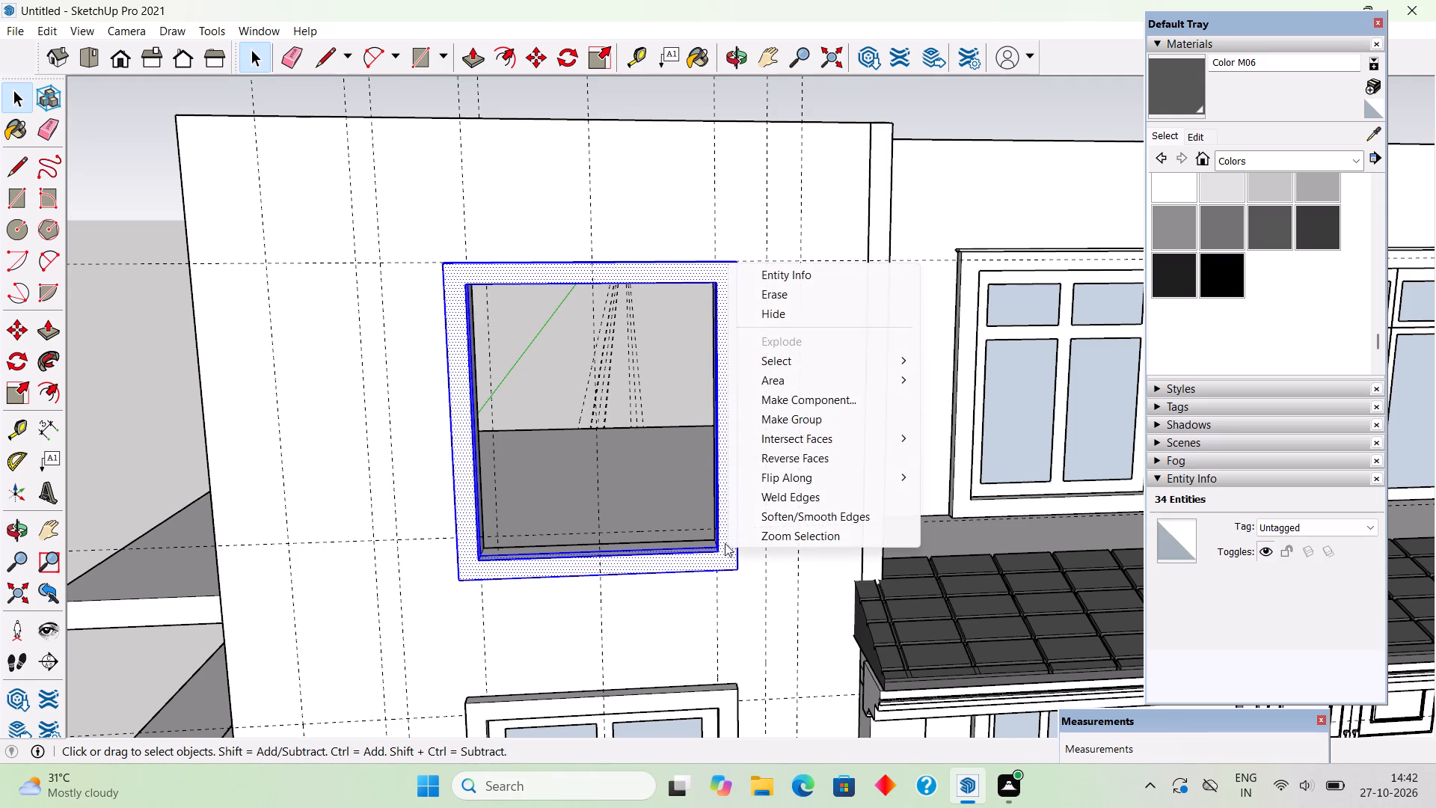
{"action": "left_click", "coordinate": [768, 424]}
Draw a 7' by 8' rectangle filling the inside of the upper-floor window's frame, from corner to opposite corner.
{"action": "middle_click_drag", "start_coordinate": [779, 431], "coordinate": [811, 438]}
{"action": "key", "text": "r"}
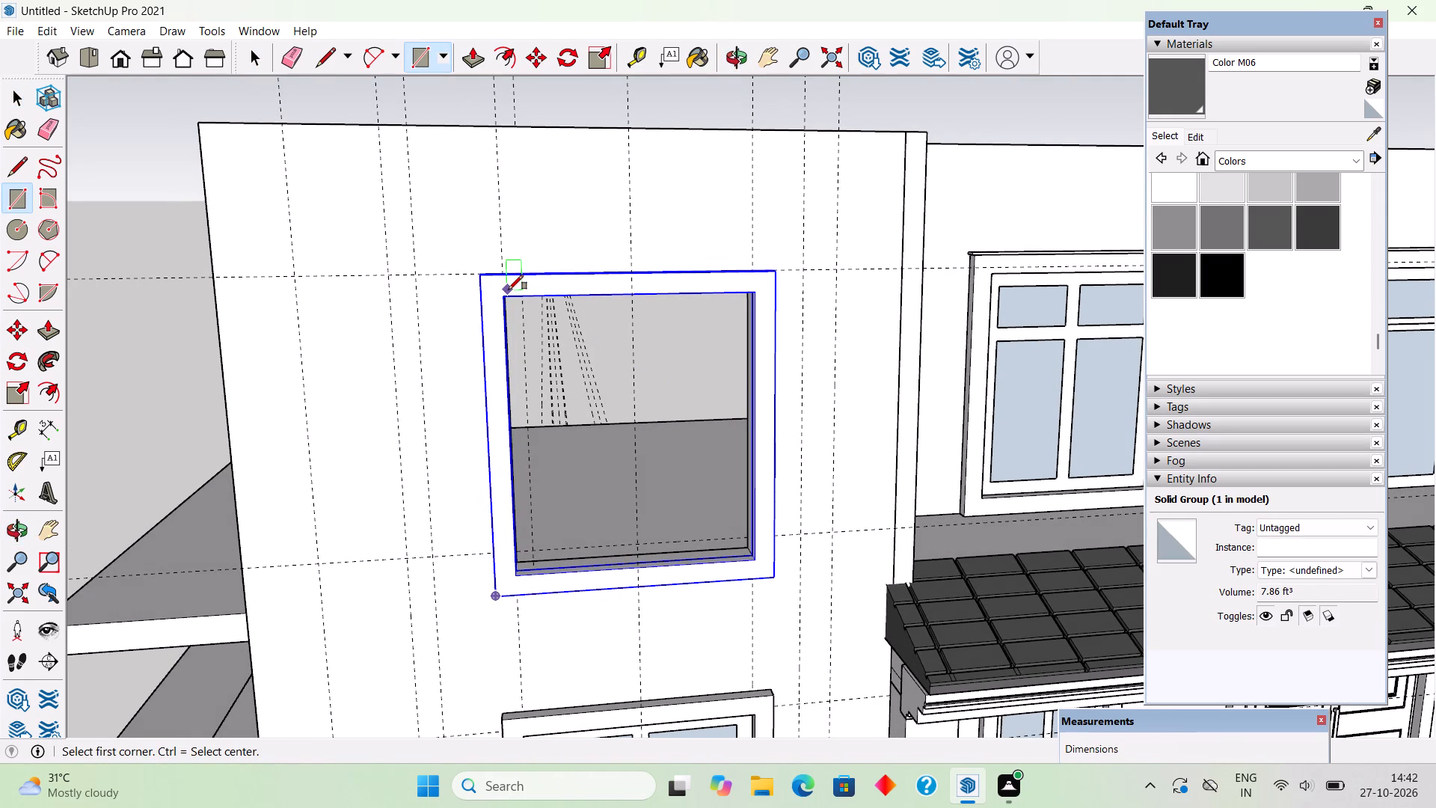
{"action": "left_click", "coordinate": [503, 299]}
{"action": "left_click", "coordinate": [755, 561]}
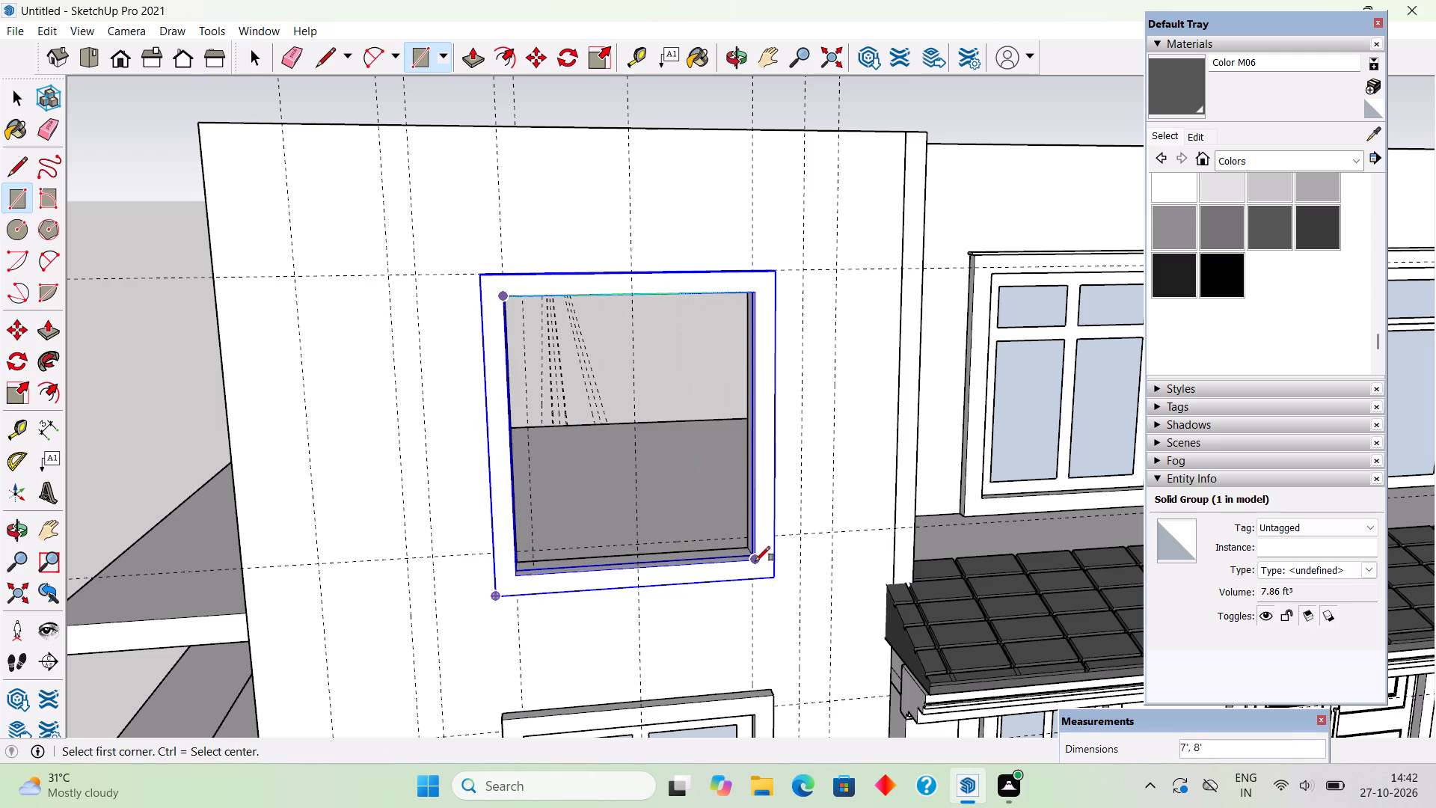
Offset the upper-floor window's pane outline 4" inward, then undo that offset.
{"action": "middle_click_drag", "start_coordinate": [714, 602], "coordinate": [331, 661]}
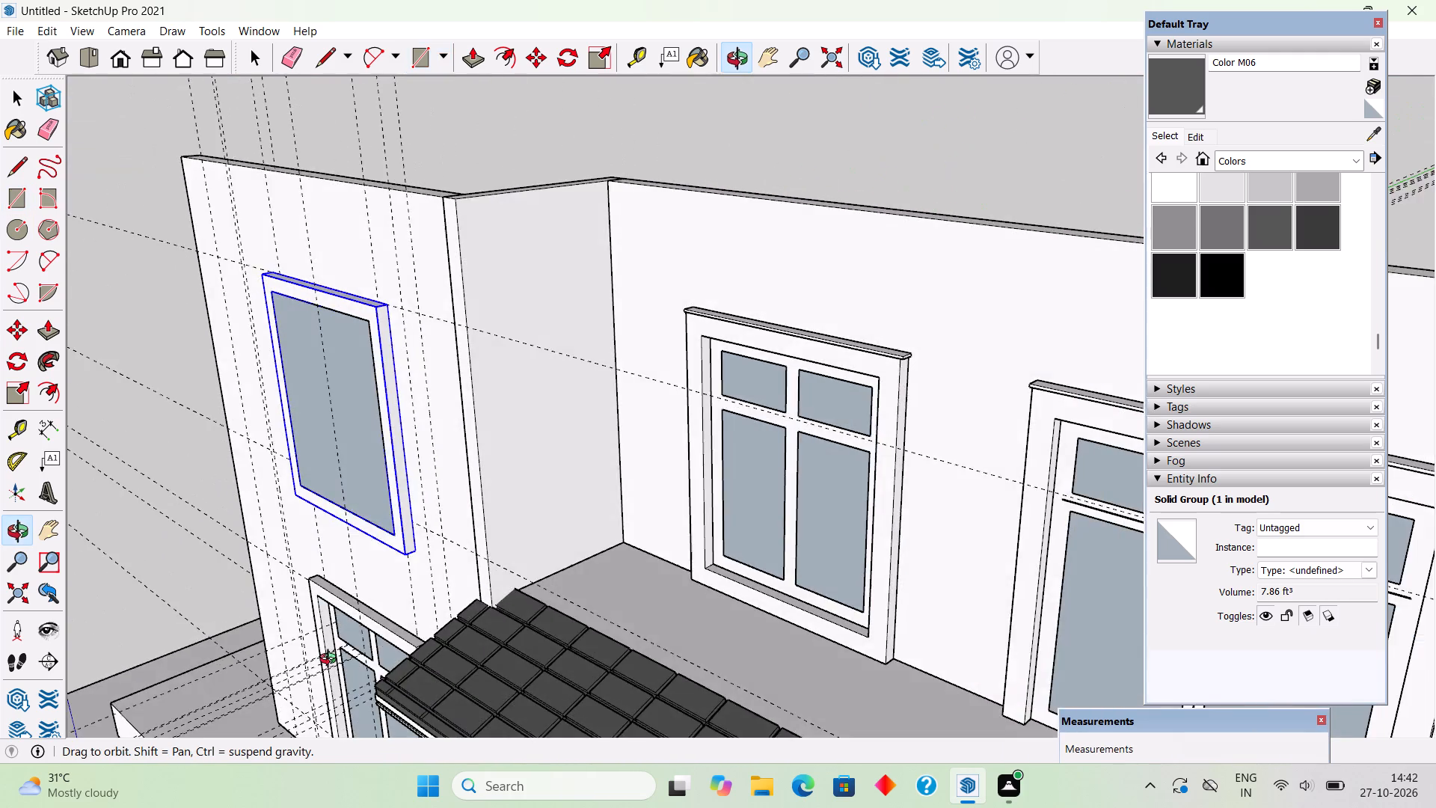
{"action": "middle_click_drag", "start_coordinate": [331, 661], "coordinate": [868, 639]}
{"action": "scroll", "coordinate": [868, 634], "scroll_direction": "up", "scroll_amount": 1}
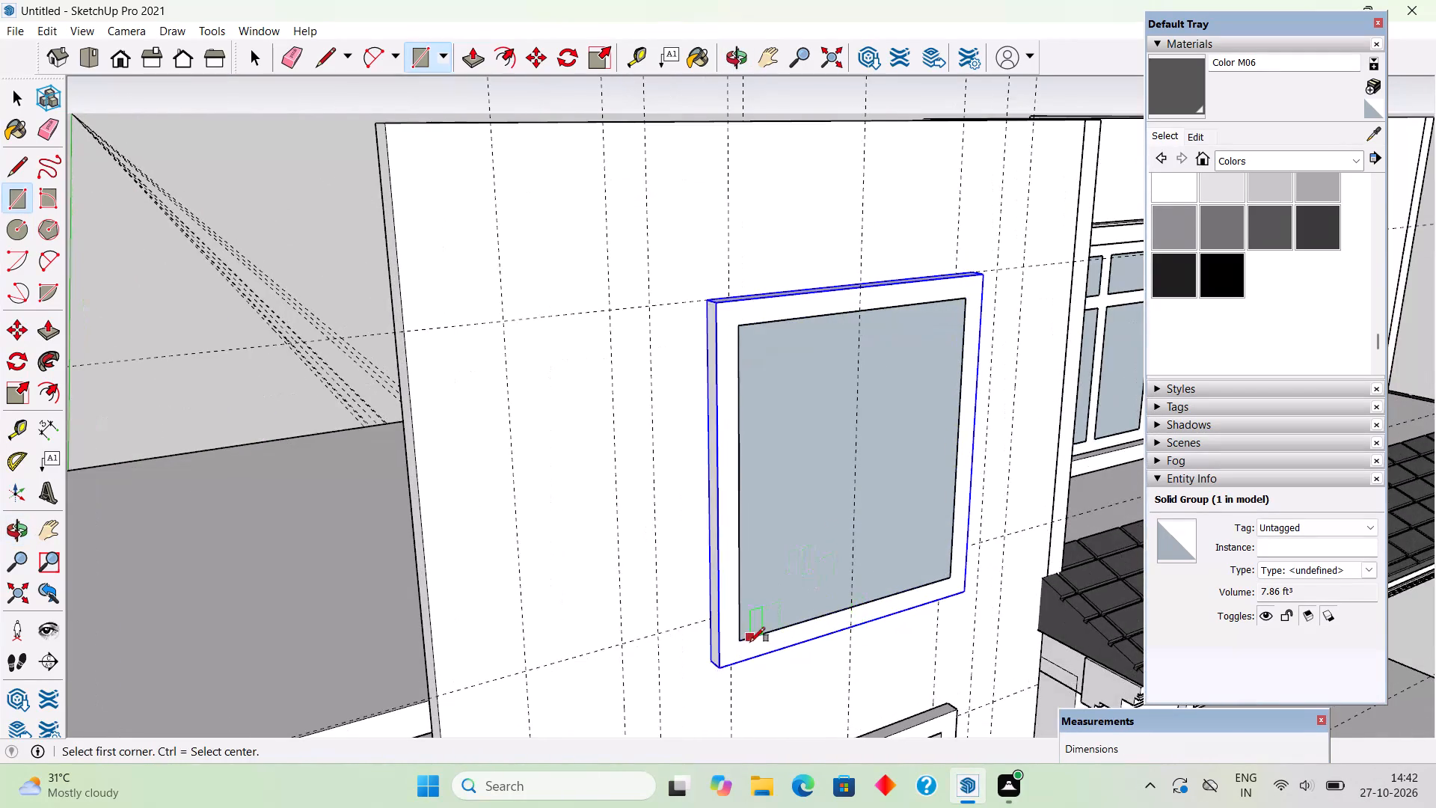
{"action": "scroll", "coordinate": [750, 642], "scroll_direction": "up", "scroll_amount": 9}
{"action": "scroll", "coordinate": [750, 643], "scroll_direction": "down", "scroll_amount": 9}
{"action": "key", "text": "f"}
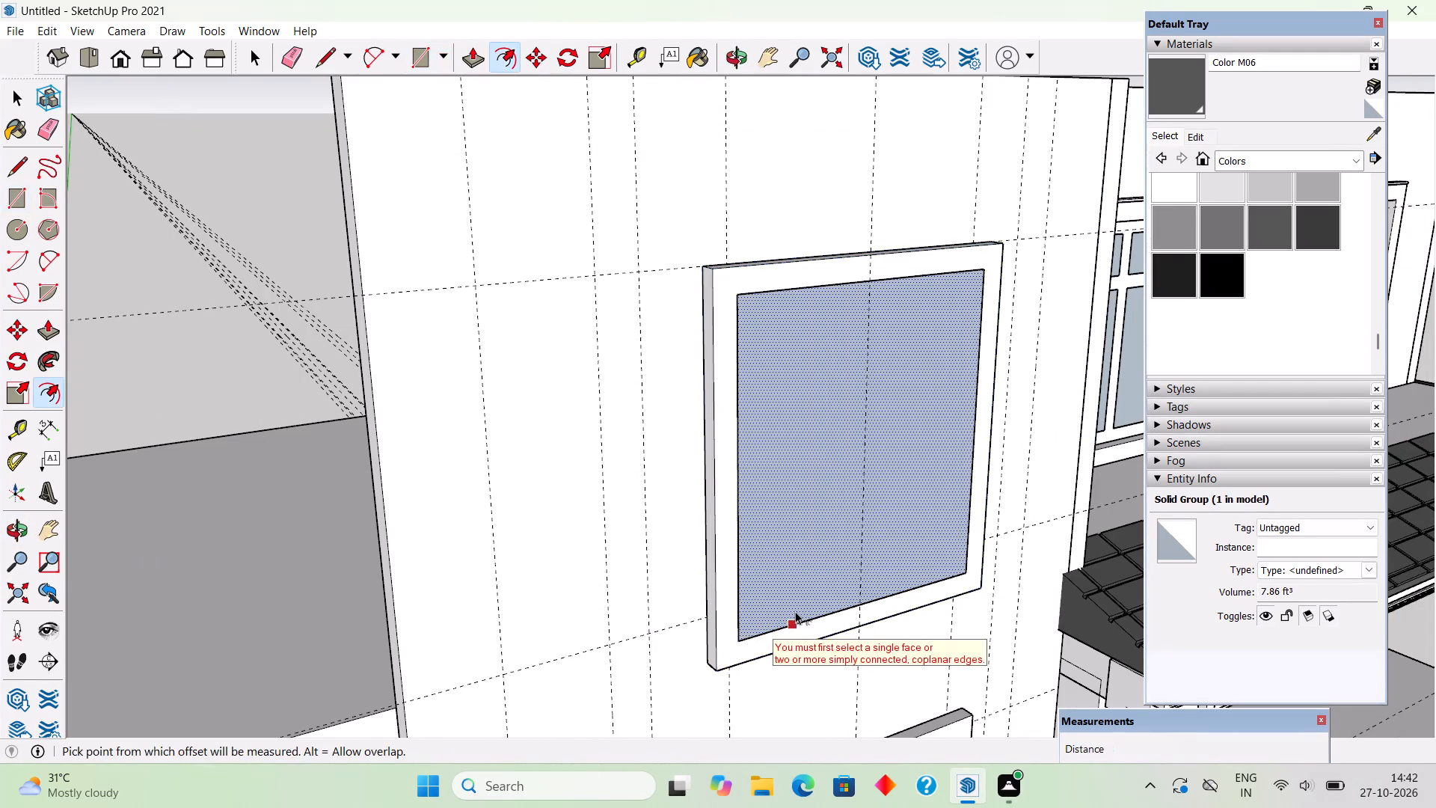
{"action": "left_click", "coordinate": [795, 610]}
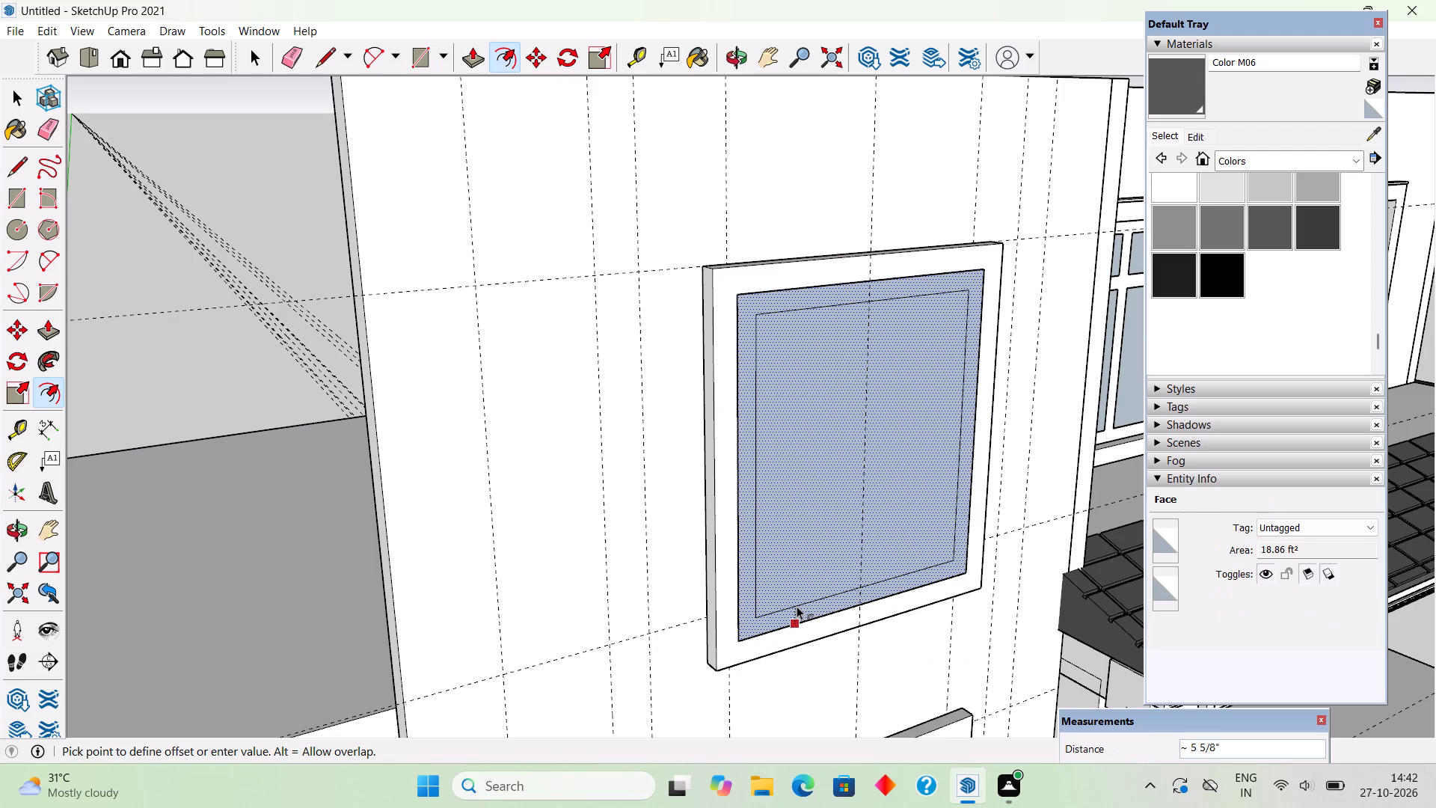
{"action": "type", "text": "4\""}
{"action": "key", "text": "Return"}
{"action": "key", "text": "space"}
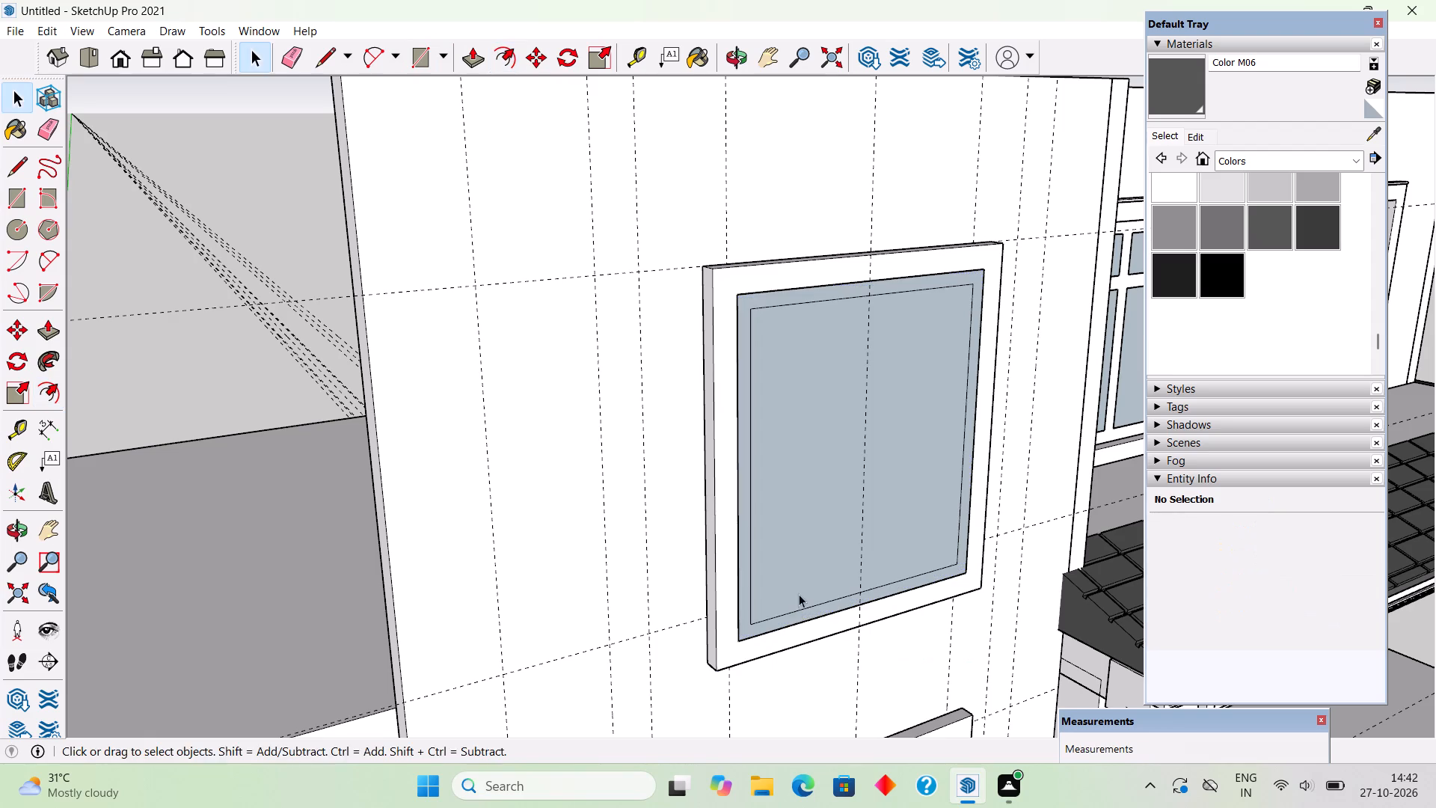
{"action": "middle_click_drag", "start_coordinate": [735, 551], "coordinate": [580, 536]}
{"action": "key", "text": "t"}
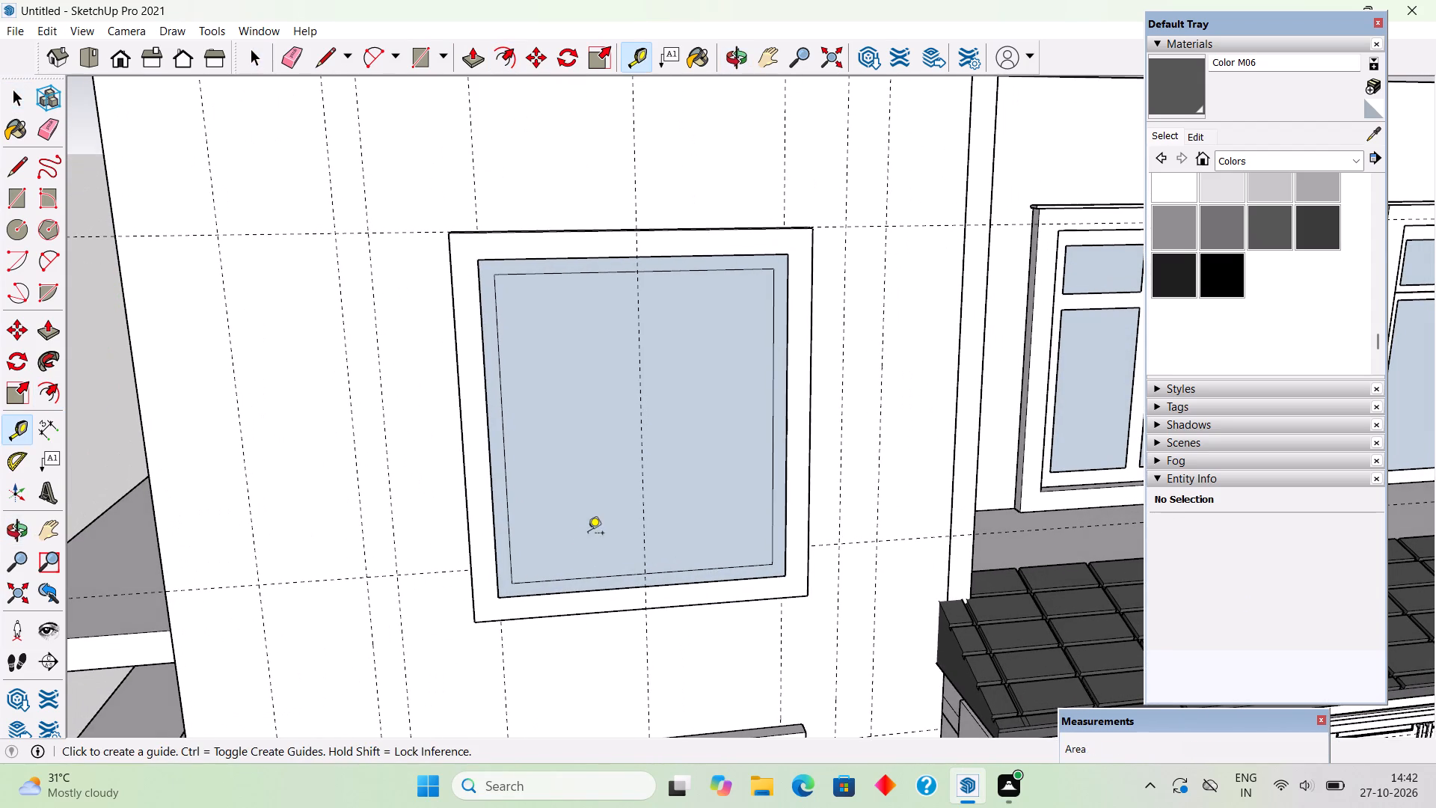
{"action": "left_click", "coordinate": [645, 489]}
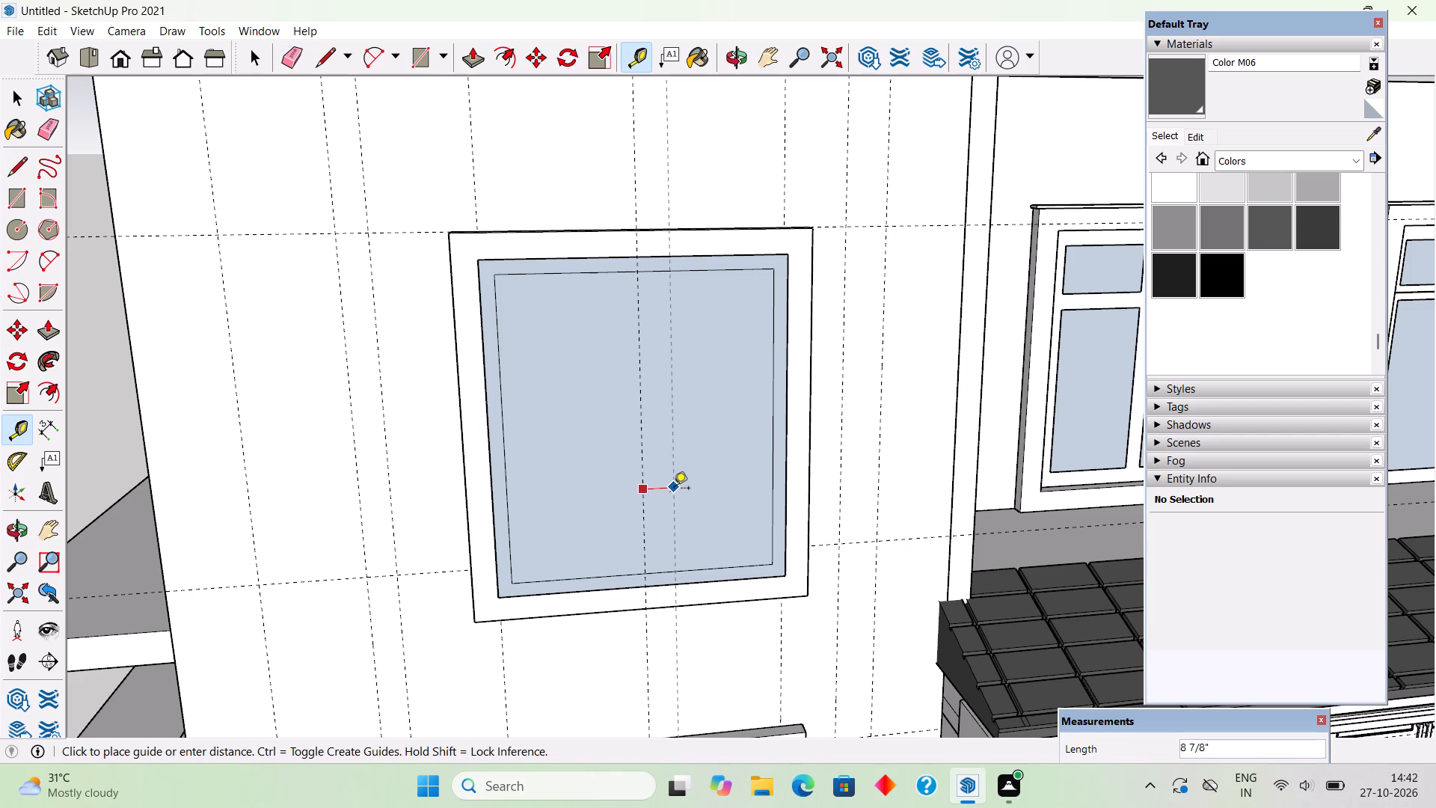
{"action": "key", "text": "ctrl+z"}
Measure the width of the ground-floor window's inner bottom rail, from the frame to the glass edge.
{"action": "scroll", "coordinate": [640, 432], "scroll_direction": "down", "scroll_amount": 10}
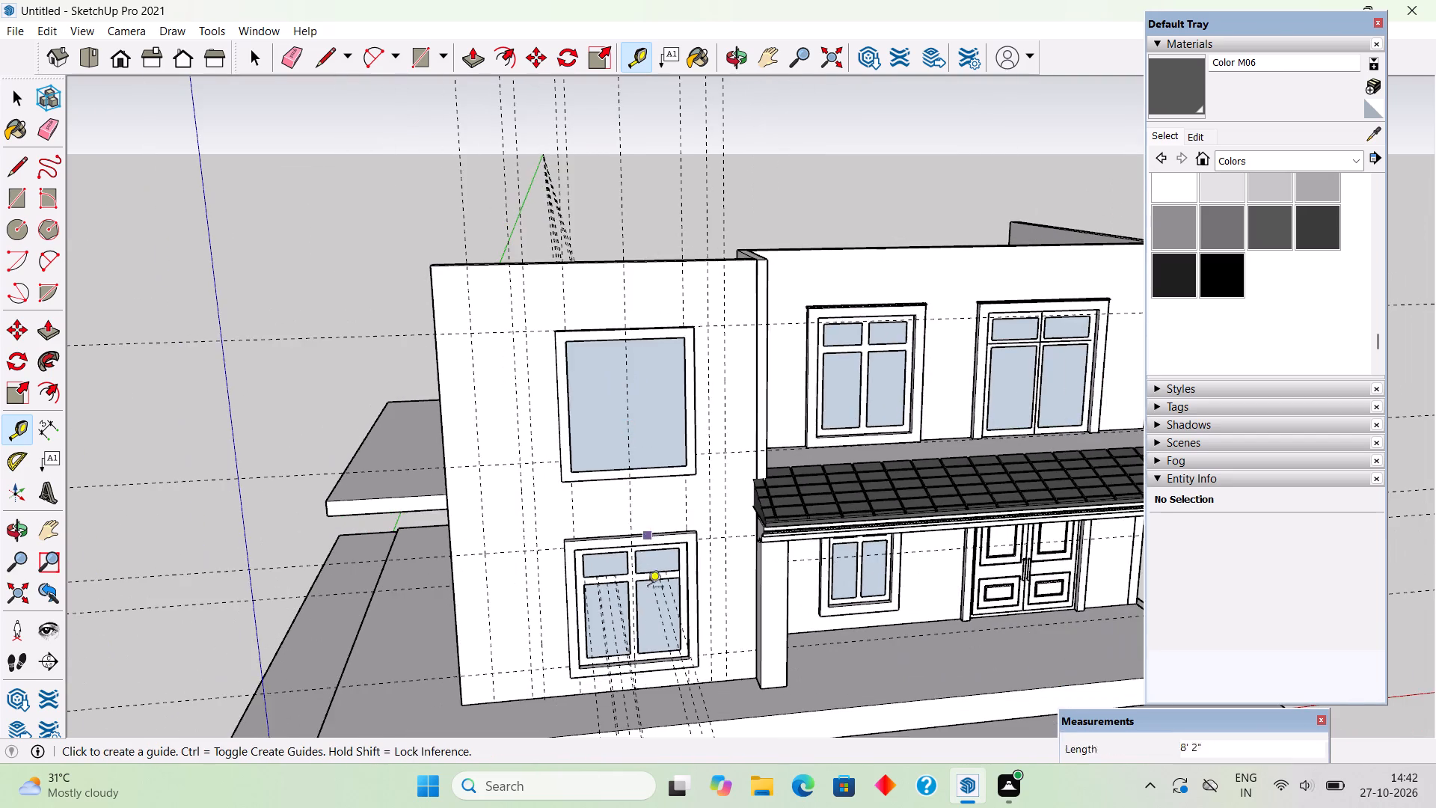
{"action": "scroll", "coordinate": [632, 732], "scroll_direction": "up", "scroll_amount": 18}
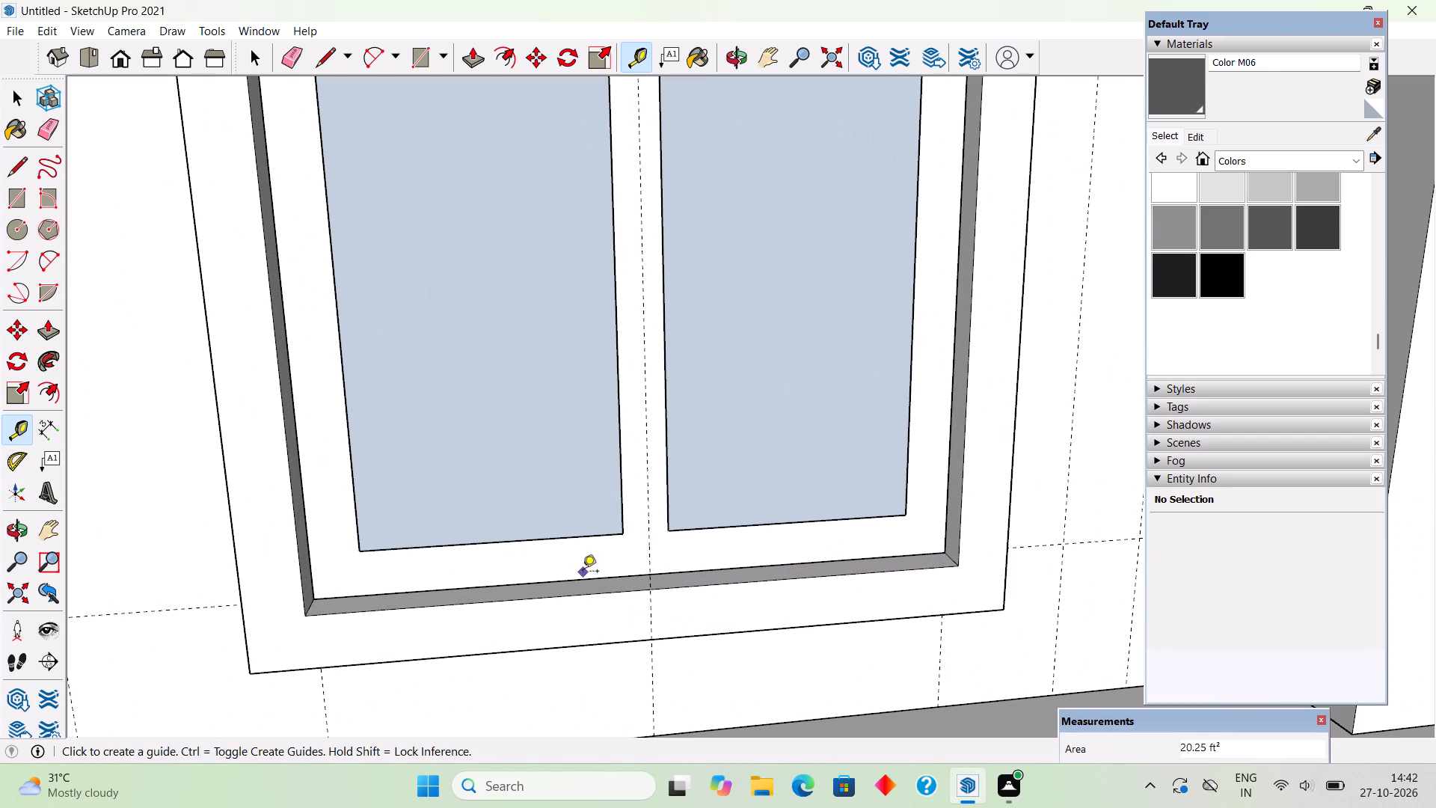
{"action": "left_click", "coordinate": [584, 582]}
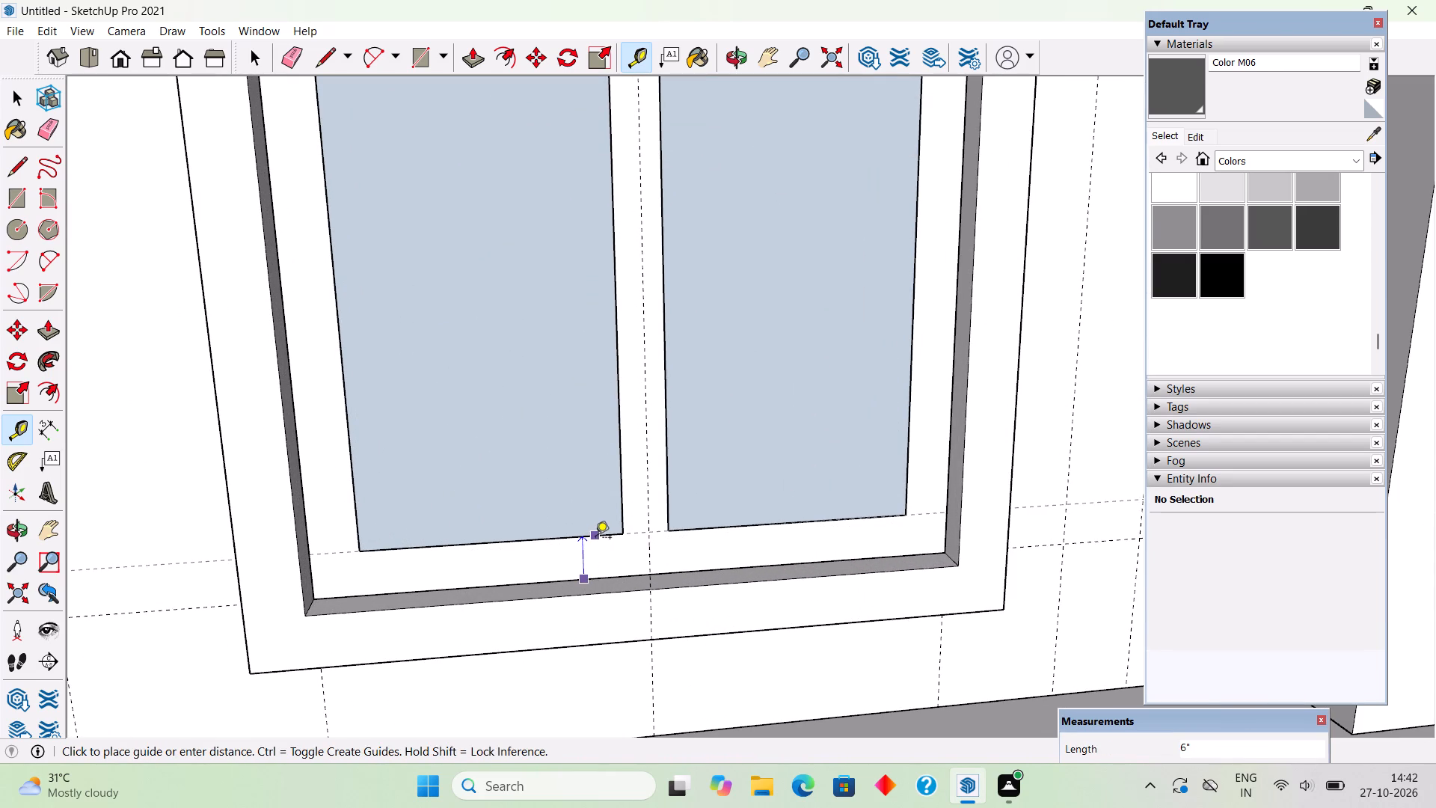
{"action": "key", "text": "space"}
Offset the upper-floor window's pane outline 6" inward.
{"action": "scroll", "coordinate": [613, 597], "scroll_direction": "down", "scroll_amount": 17}
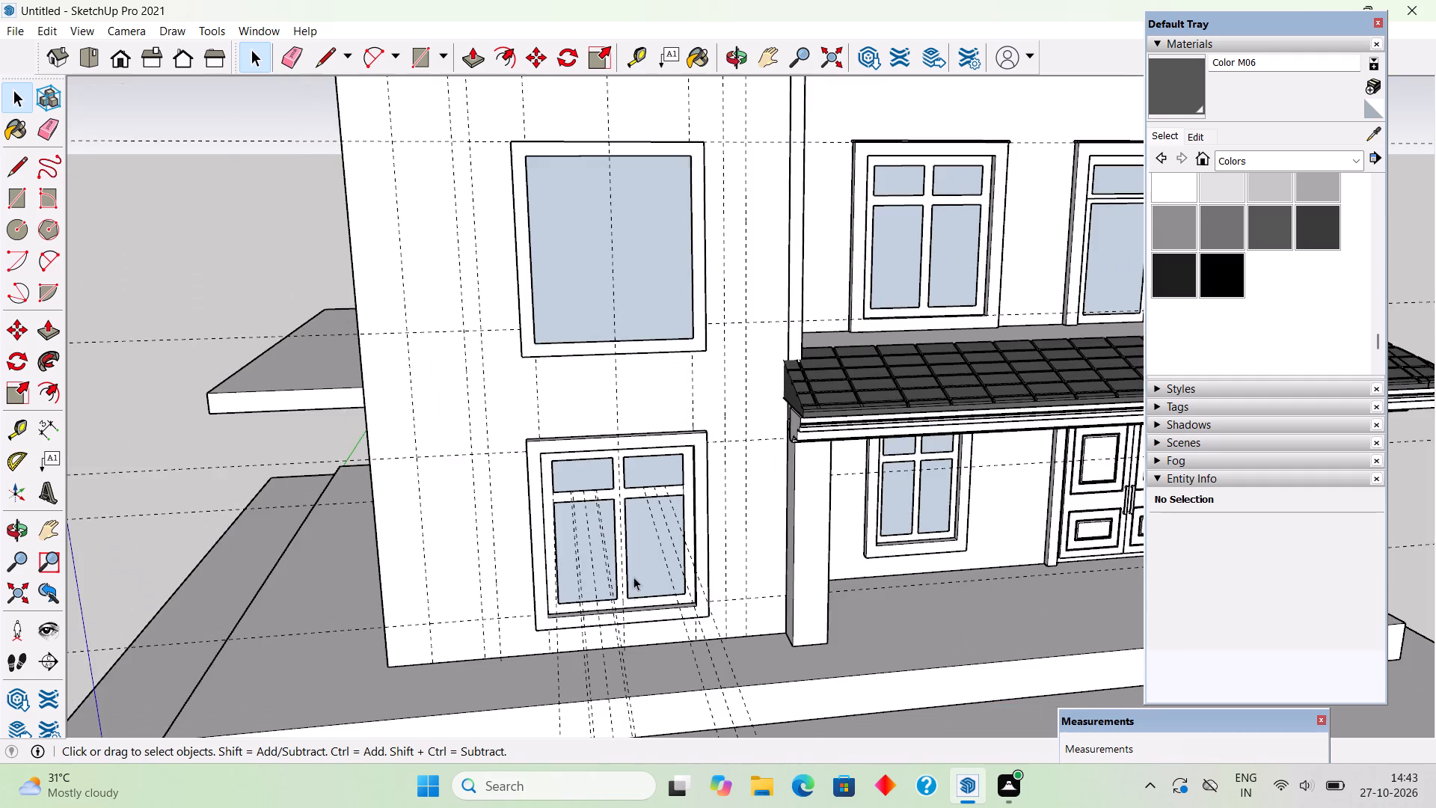
{"action": "scroll", "coordinate": [639, 558], "scroll_direction": "down", "scroll_amount": 4}
{"action": "scroll", "coordinate": [645, 267], "scroll_direction": "up", "scroll_amount": 6}
{"action": "middle_click_drag", "start_coordinate": [668, 350], "coordinate": [656, 298]}
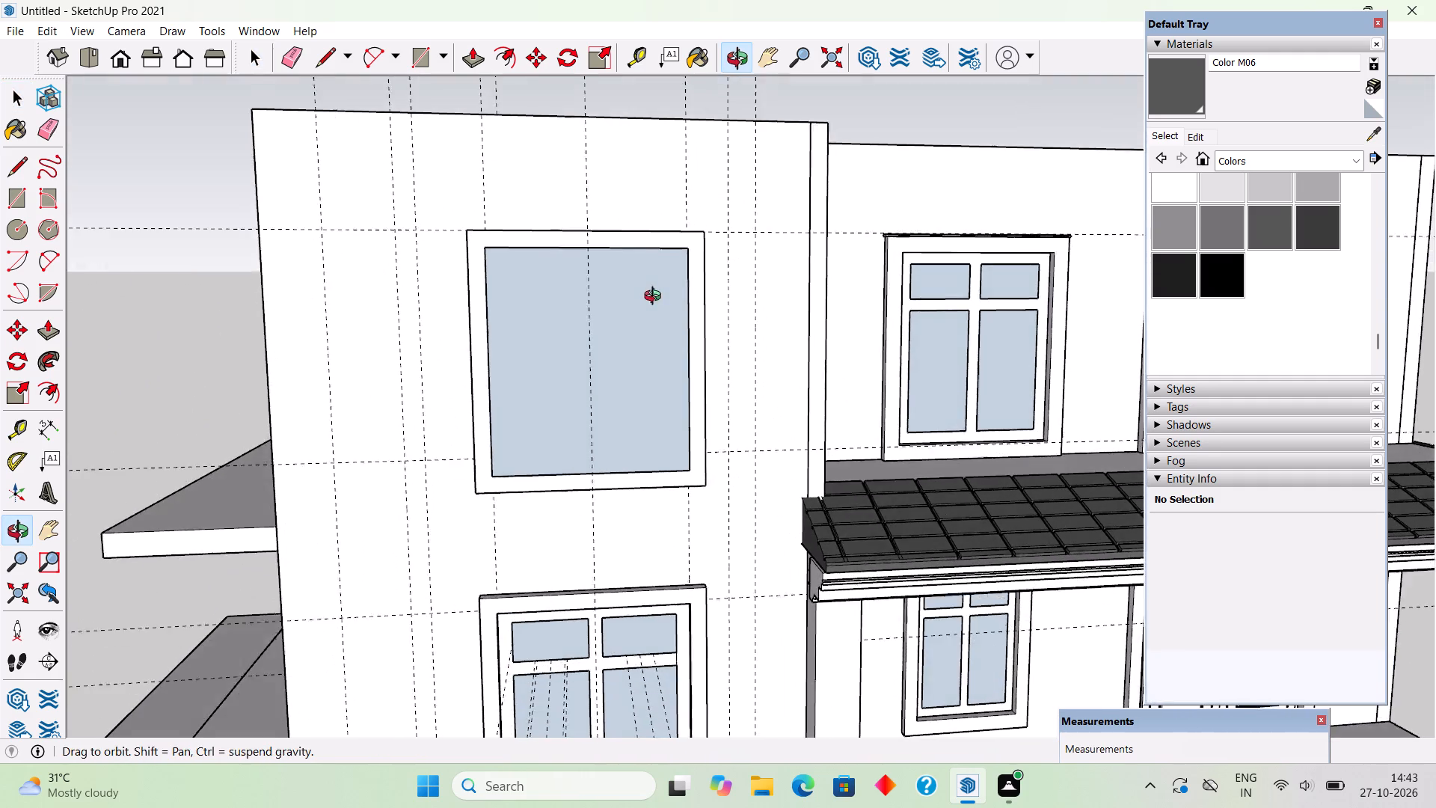
{"action": "middle_click_drag", "start_coordinate": [656, 298], "coordinate": [650, 284]}
{"action": "scroll", "coordinate": [587, 213], "scroll_direction": "up", "scroll_amount": 3}
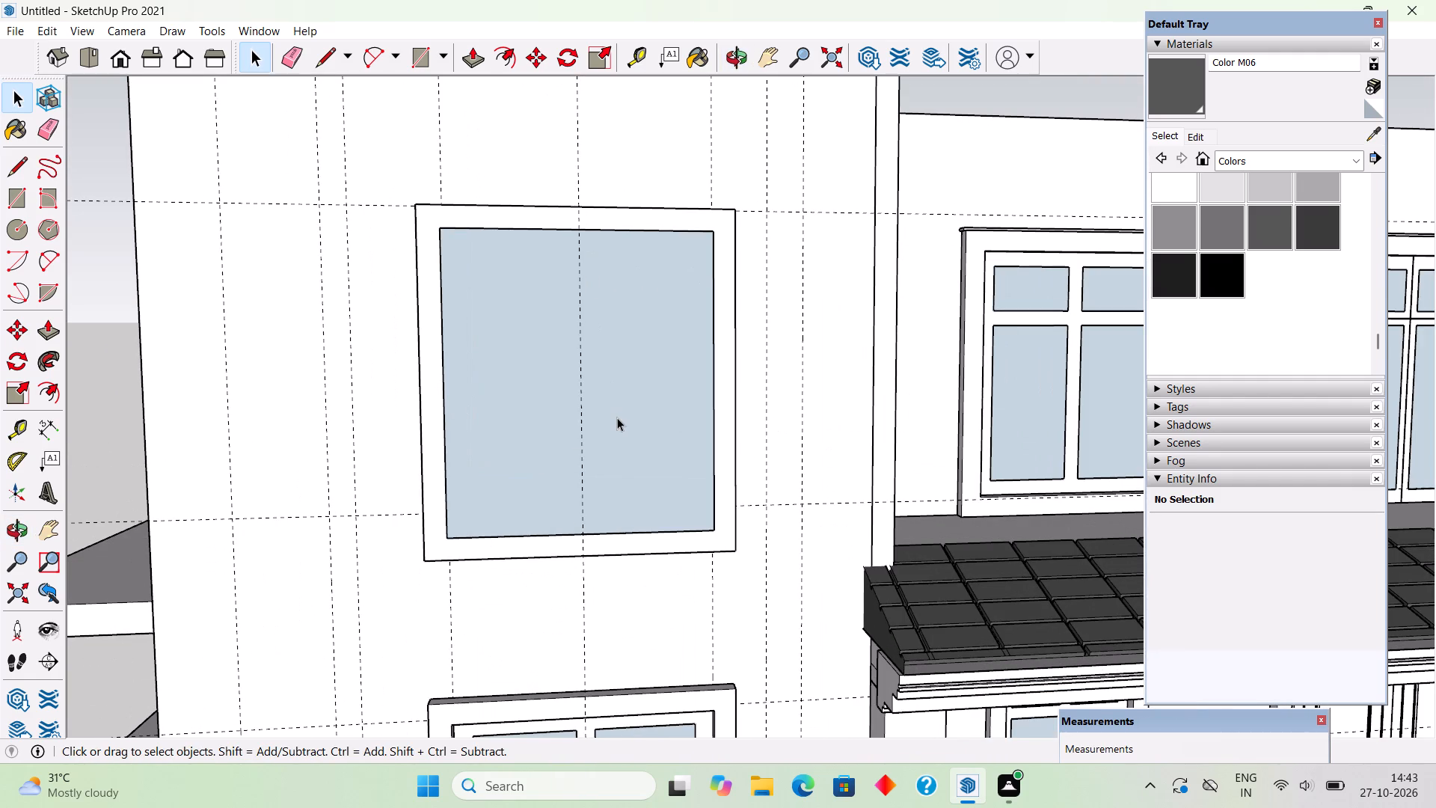
{"action": "key", "text": "t"}
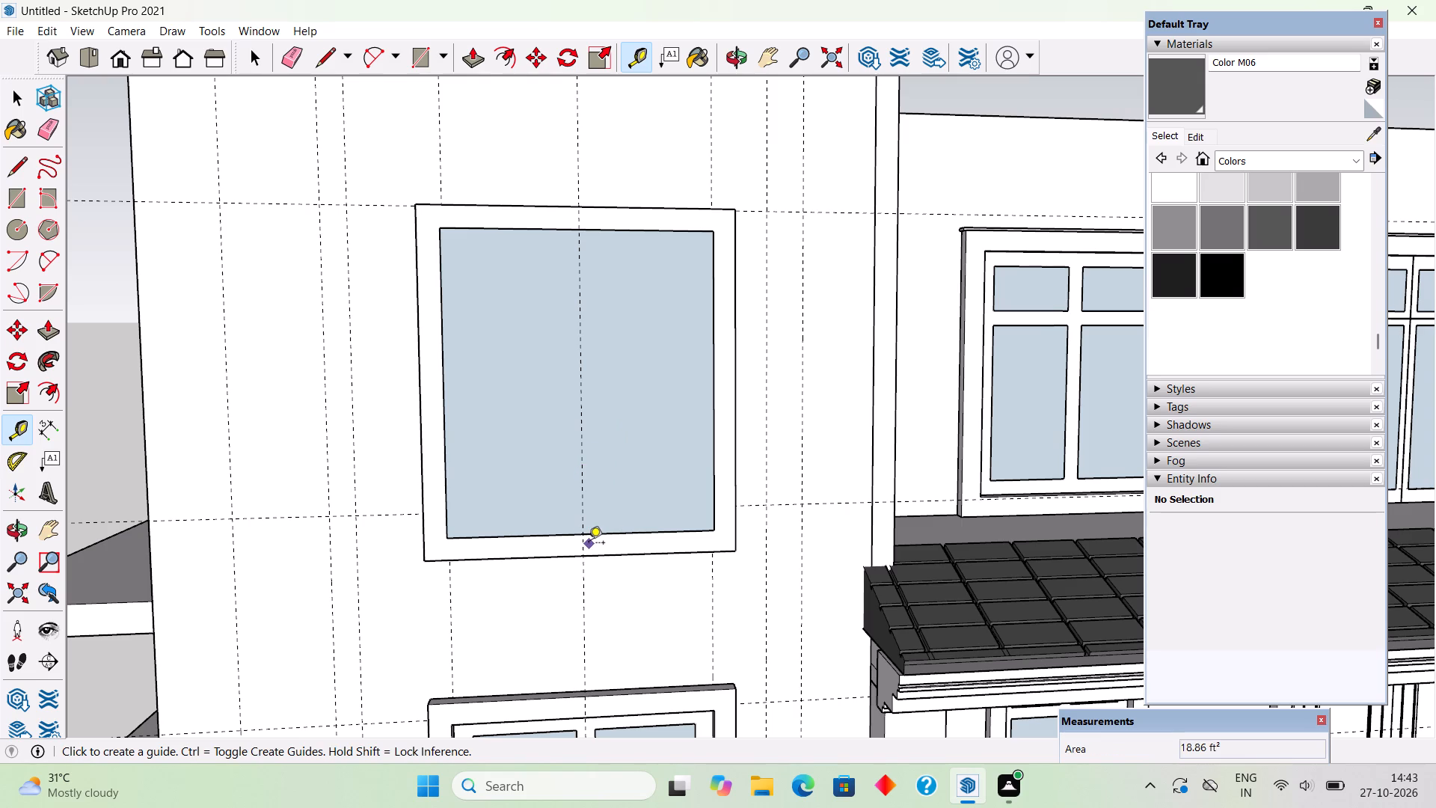
{"action": "key", "text": "f"}
{"action": "left_click", "coordinate": [506, 527]}
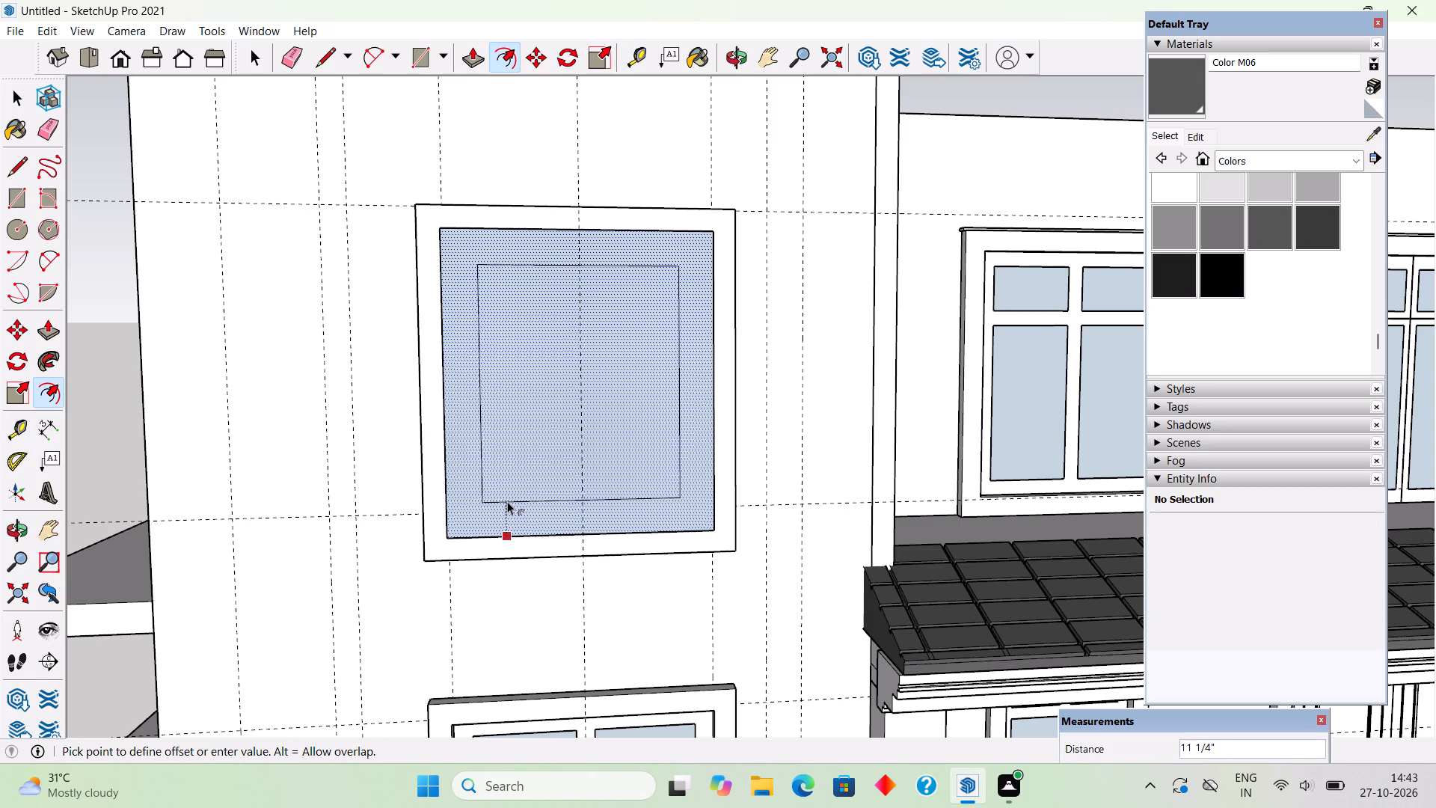
{"action": "type", "text": "6\""}
{"action": "key", "text": "Return"}
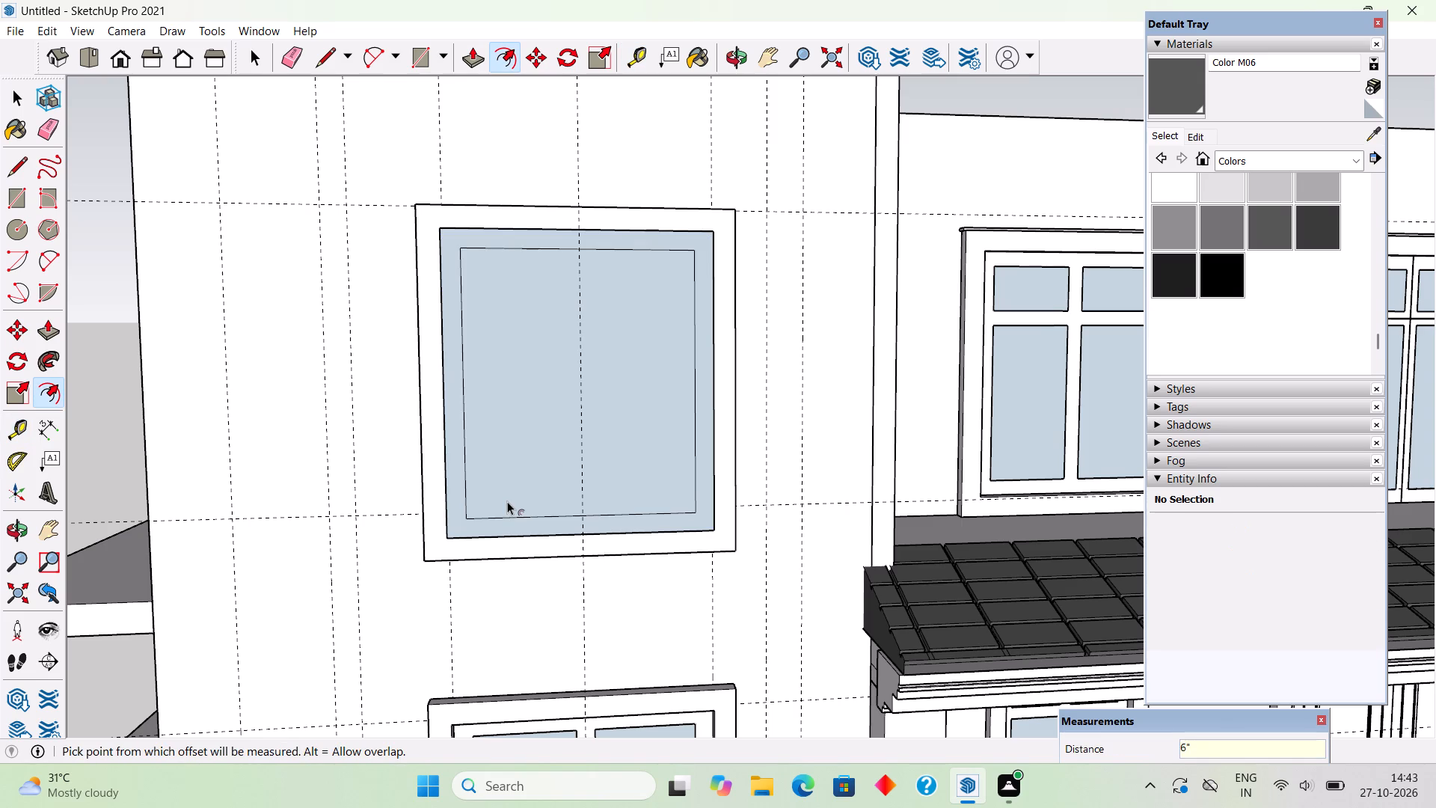
Place vertical guides 3" to either side of the centre guide on the upper-floor window.
{"action": "type", "text": "ft"}
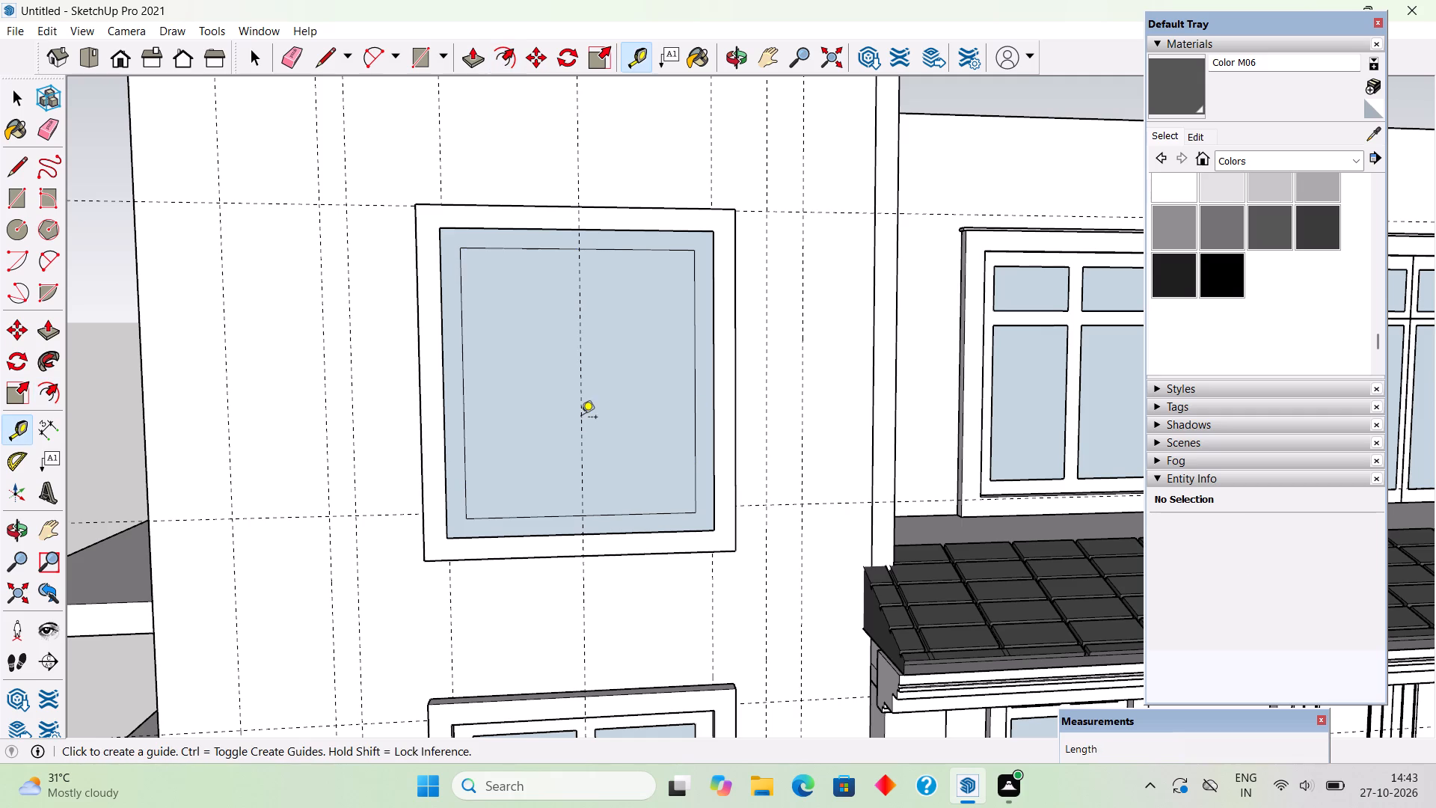
{"action": "left_click", "coordinate": [580, 474]}
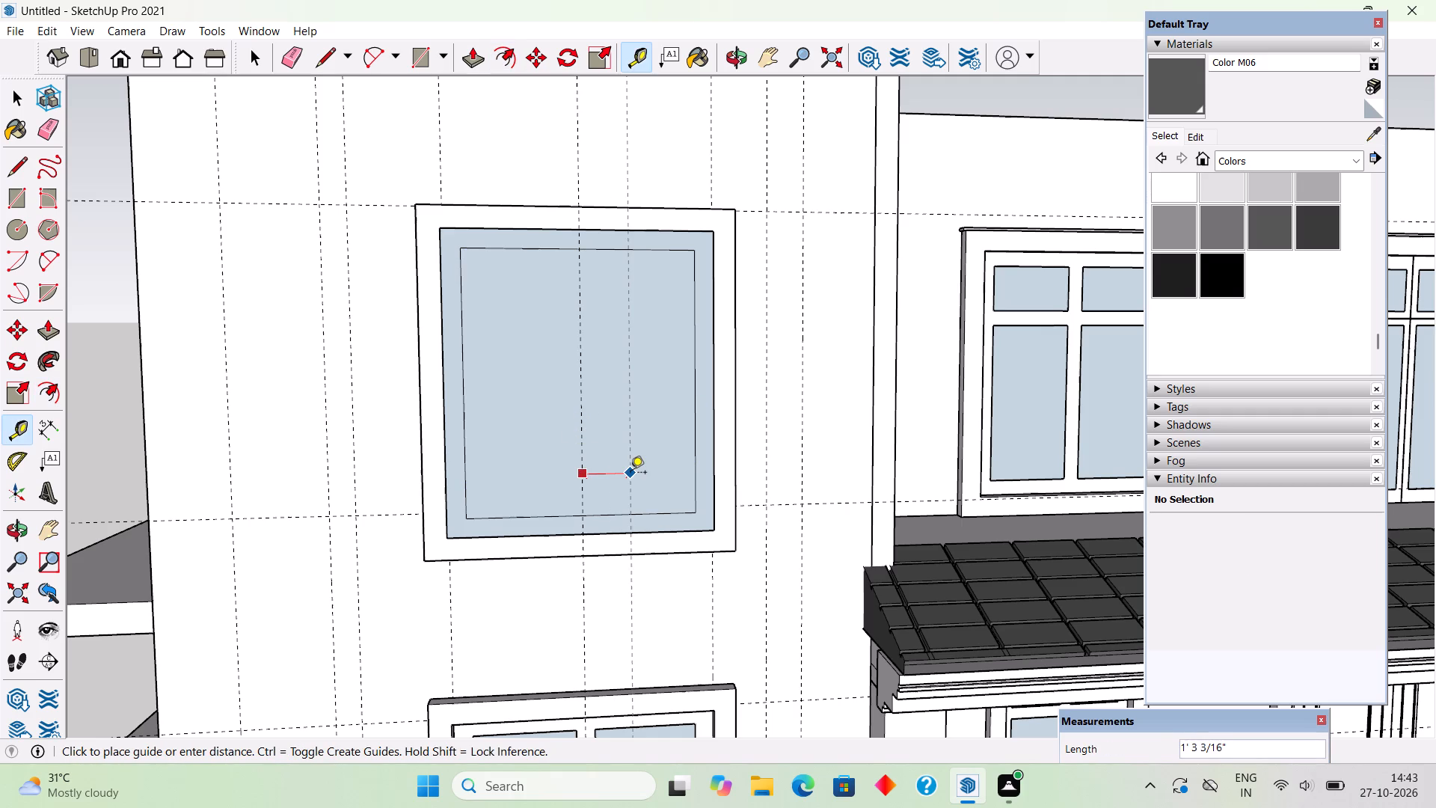
{"action": "type", "text": "3\""}
{"action": "key", "text": "Return"}
{"action": "scroll", "coordinate": [614, 378], "scroll_direction": "up", "scroll_amount": 1}
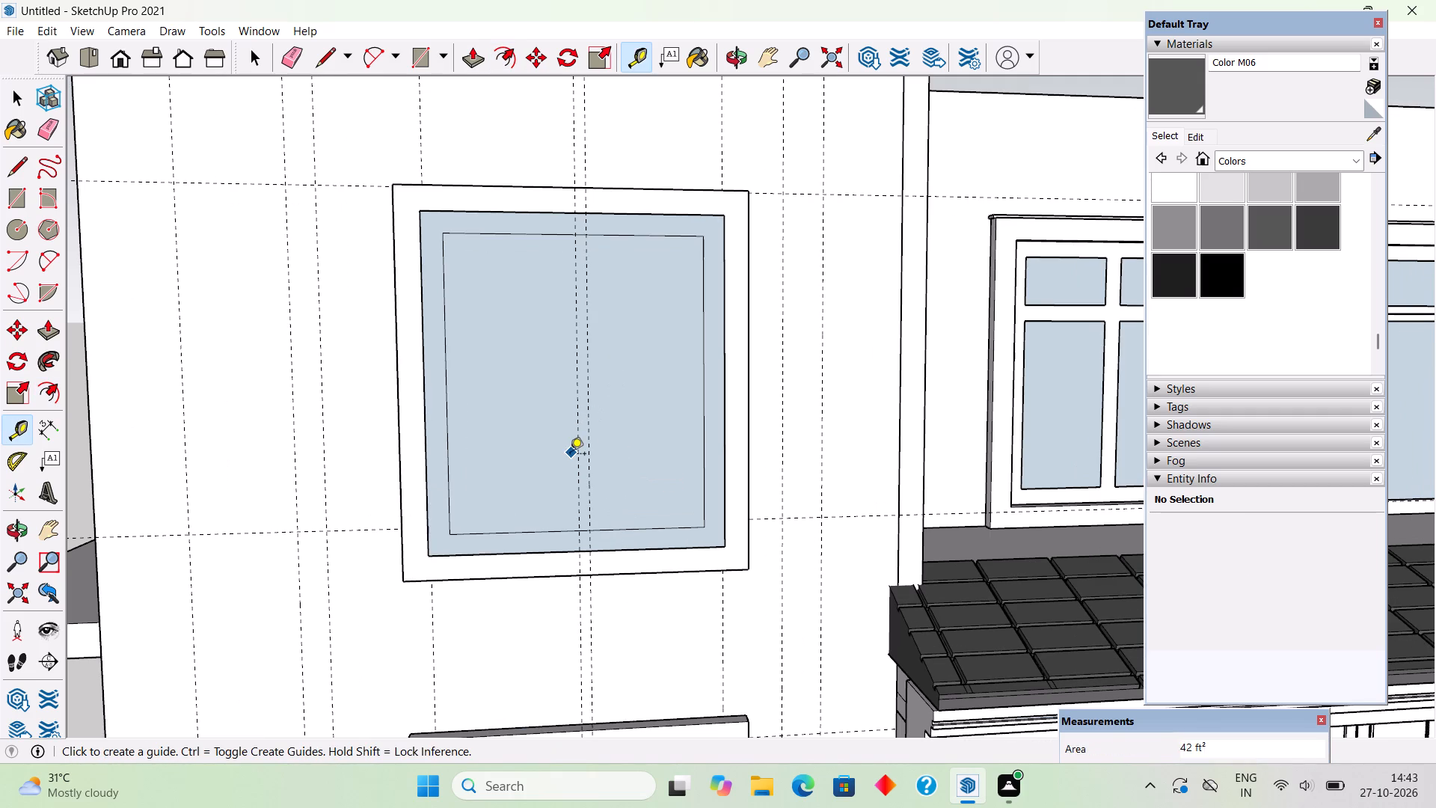
{"action": "left_click", "coordinate": [575, 448]}
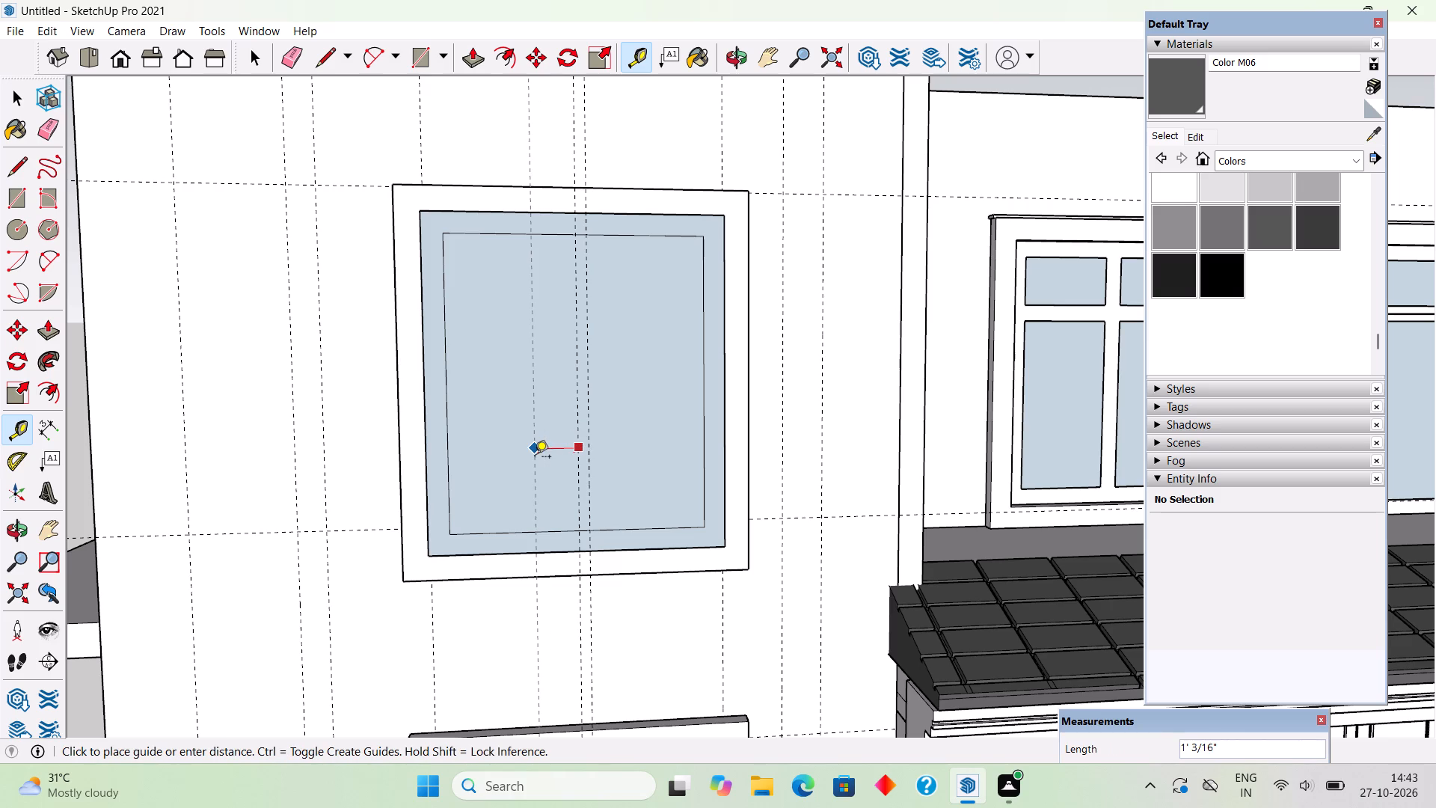
{"action": "type", "text": "3\""}
{"action": "key", "text": "Return"}
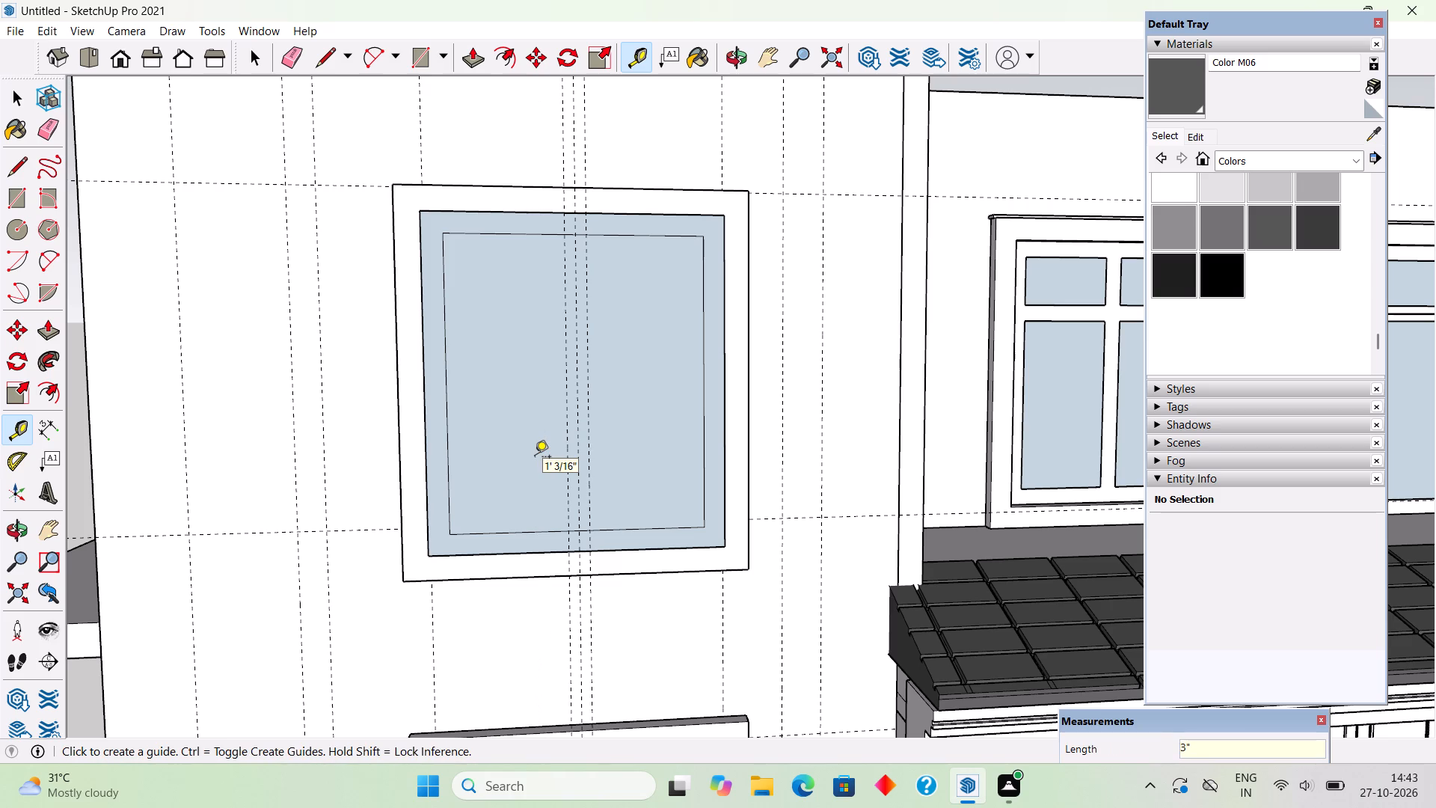
Place a horizontal guide 1.5' below the inner outline's top edge and another 6" below that guide.
{"action": "middle_click_drag", "start_coordinate": [534, 480], "coordinate": [548, 610]}
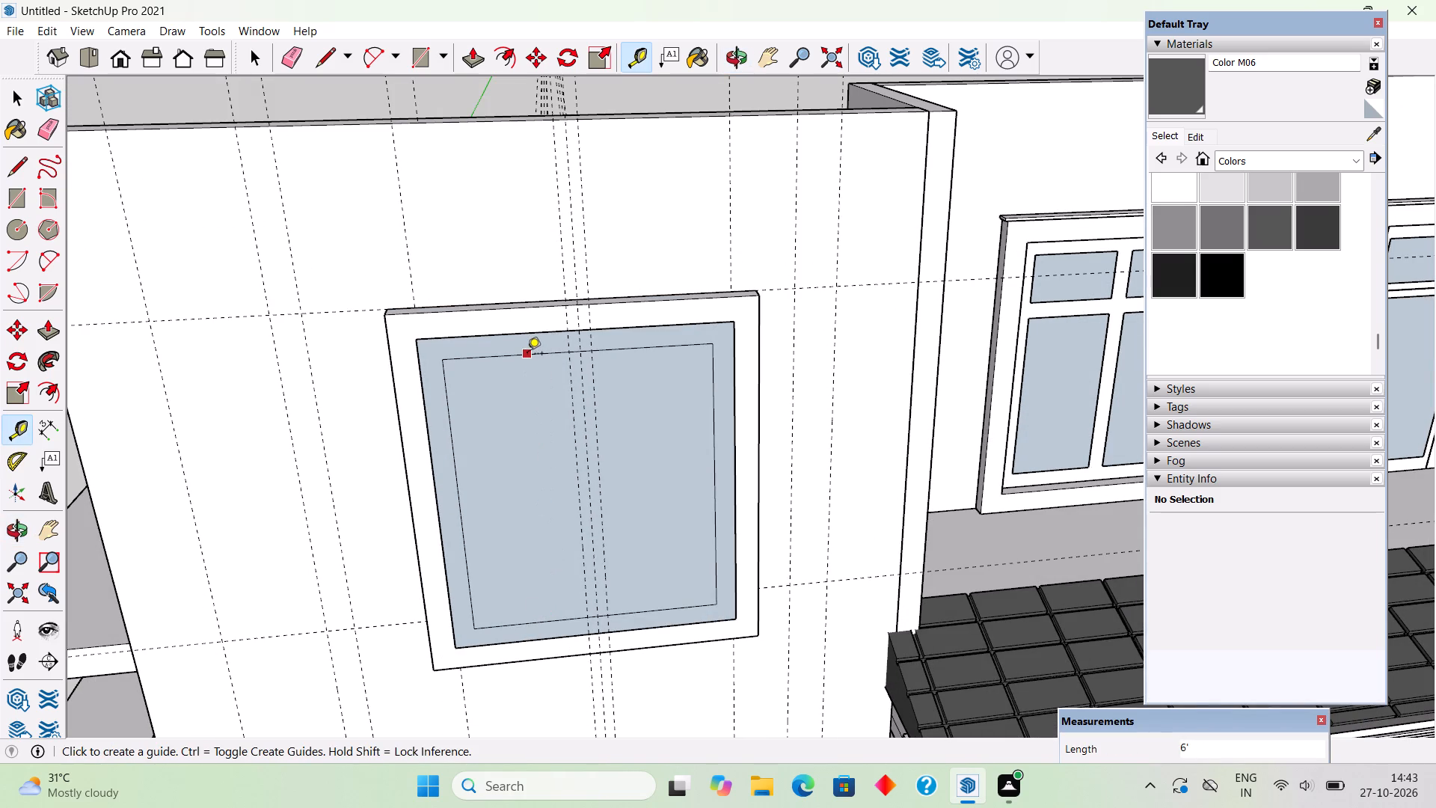
{"action": "left_click", "coordinate": [527, 355]}
{"action": "type", "text": "1.5'"}
{"action": "key", "text": "Return"}
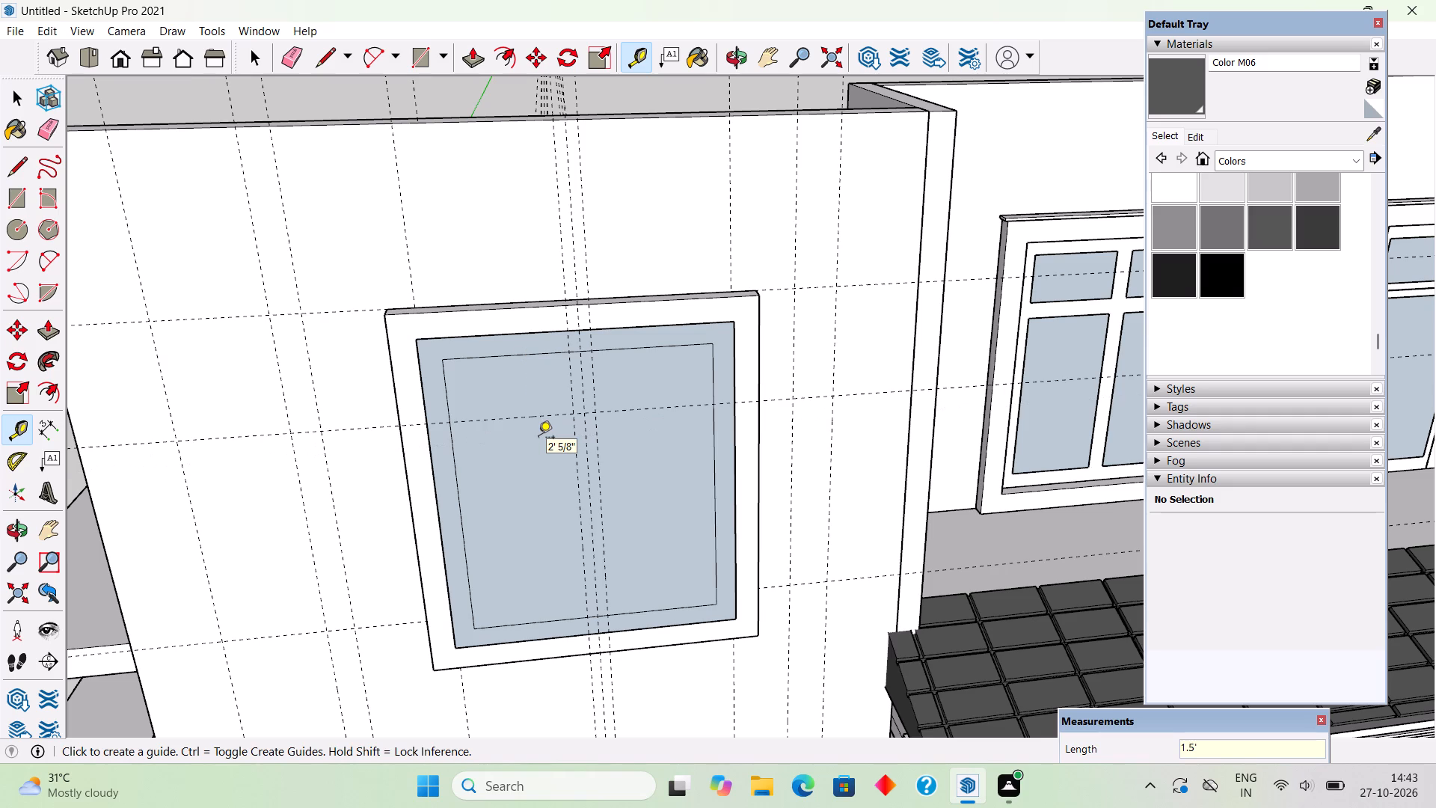
{"action": "left_click", "coordinate": [535, 417]}
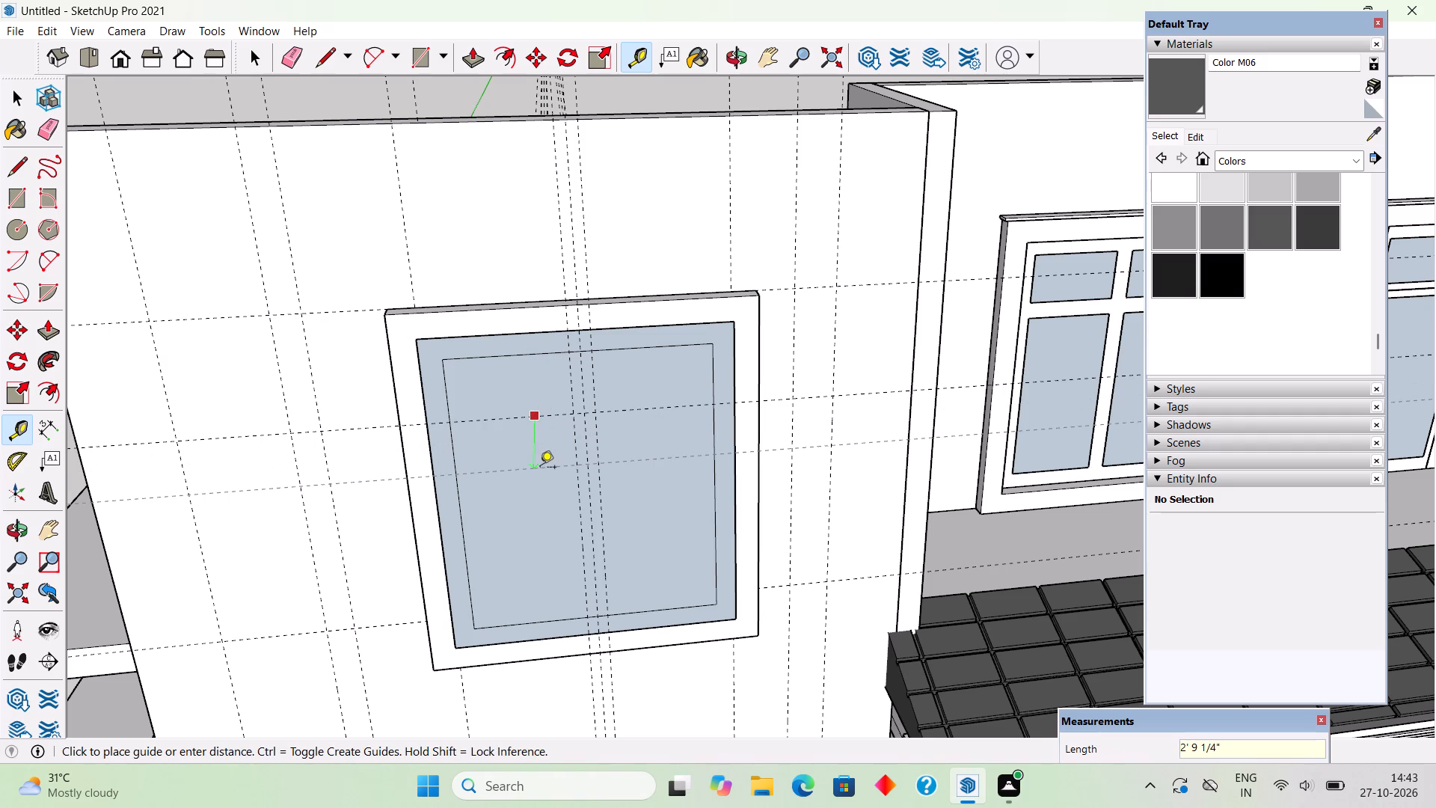
{"action": "key", "text": "6"}
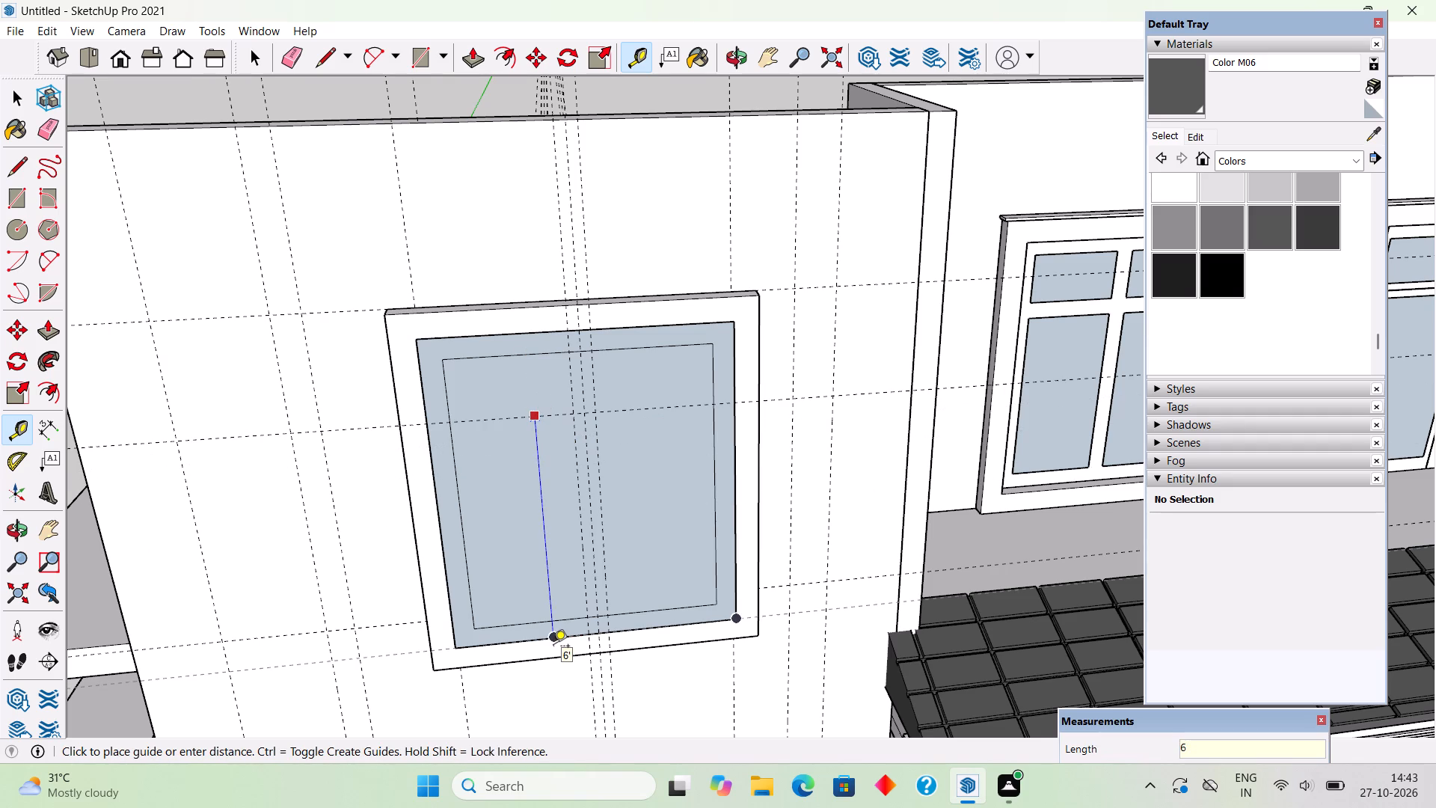
{"action": "key", "text": "shift+quotedbl"}
{"action": "key", "text": "Return"}
{"action": "key", "text": "space"}
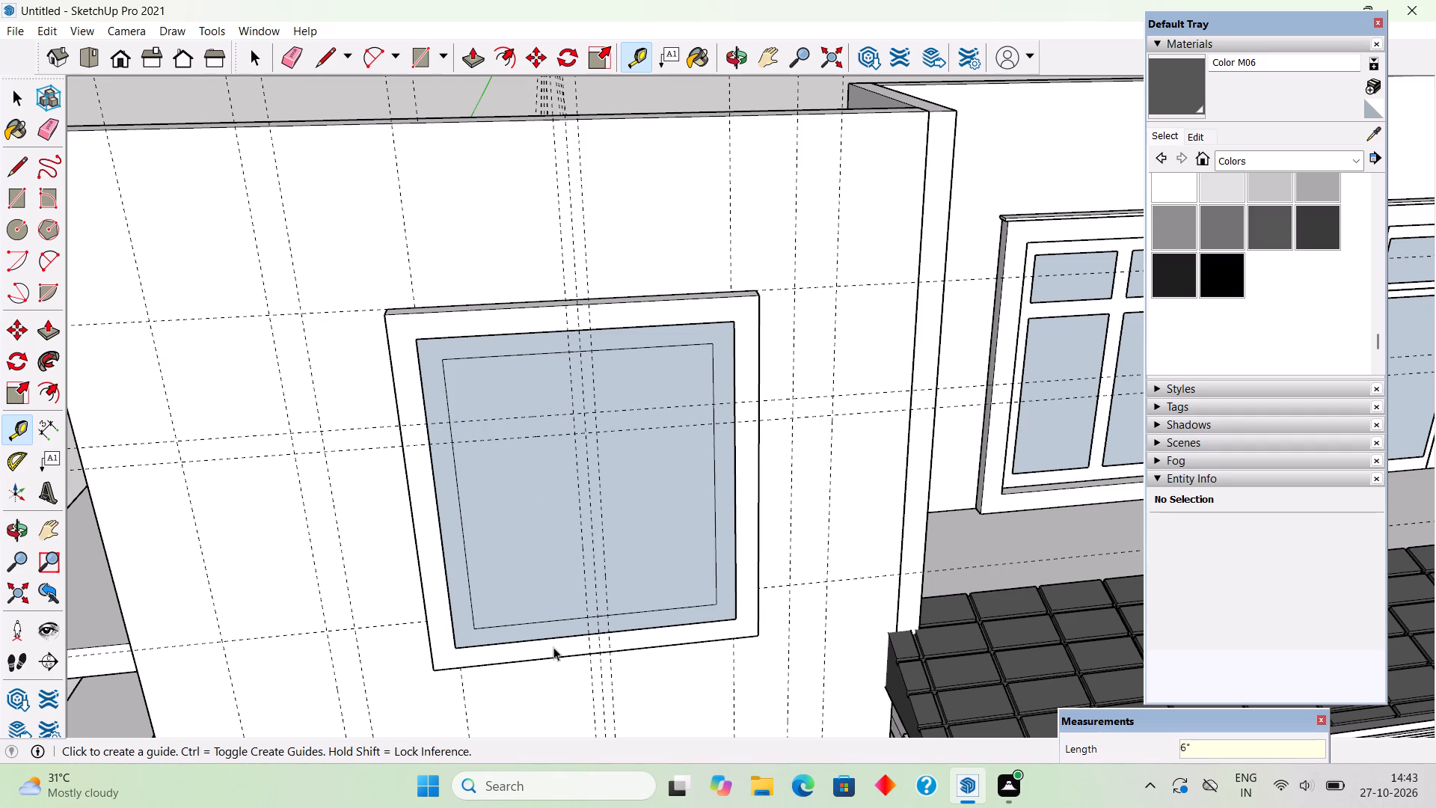
Draw two 6' horizontal lines along the guides across the upper-floor window's inner outline, marking the crossbar.
{"action": "key", "text": "l"}
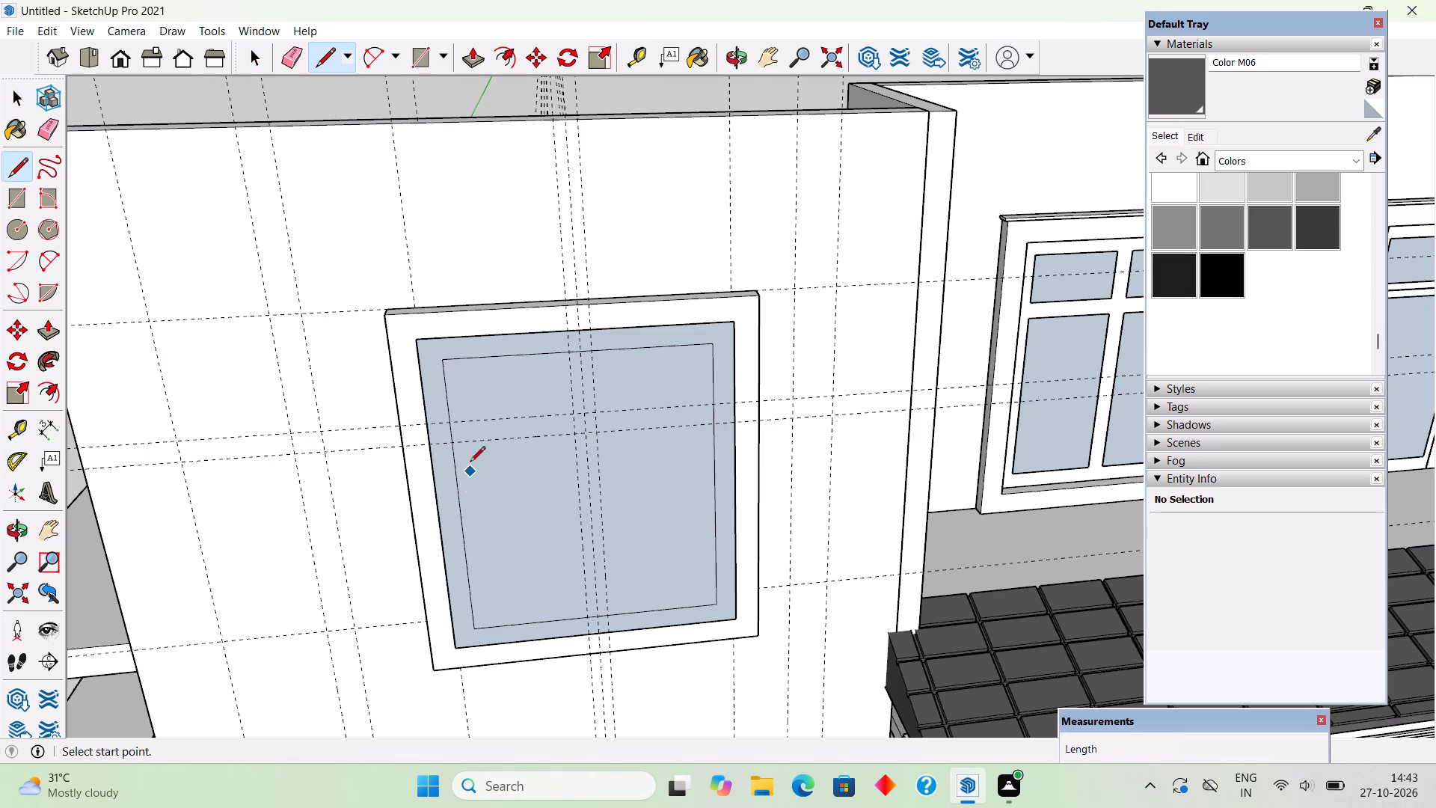
{"action": "left_click", "coordinate": [448, 426]}
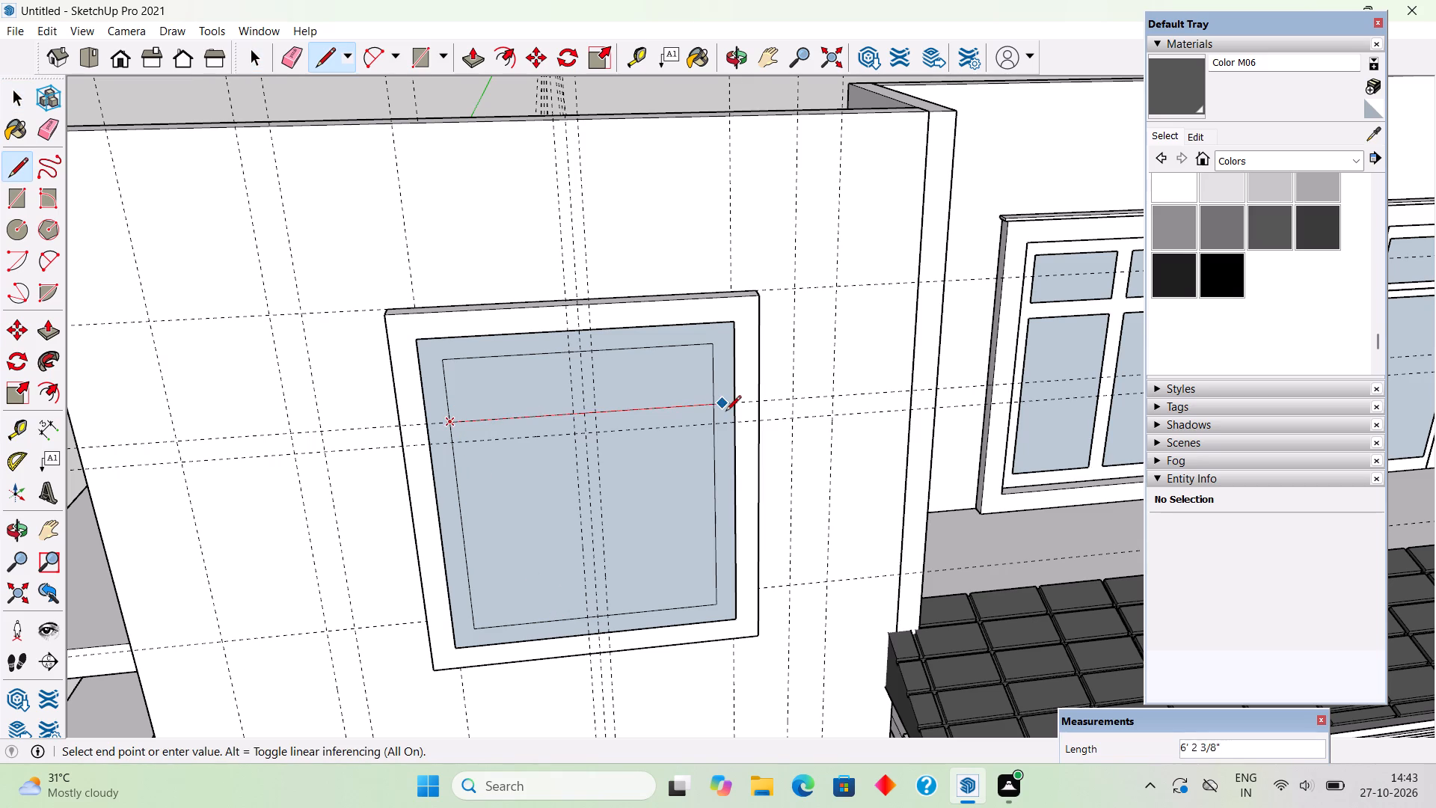
{"action": "left_click", "coordinate": [710, 407]}
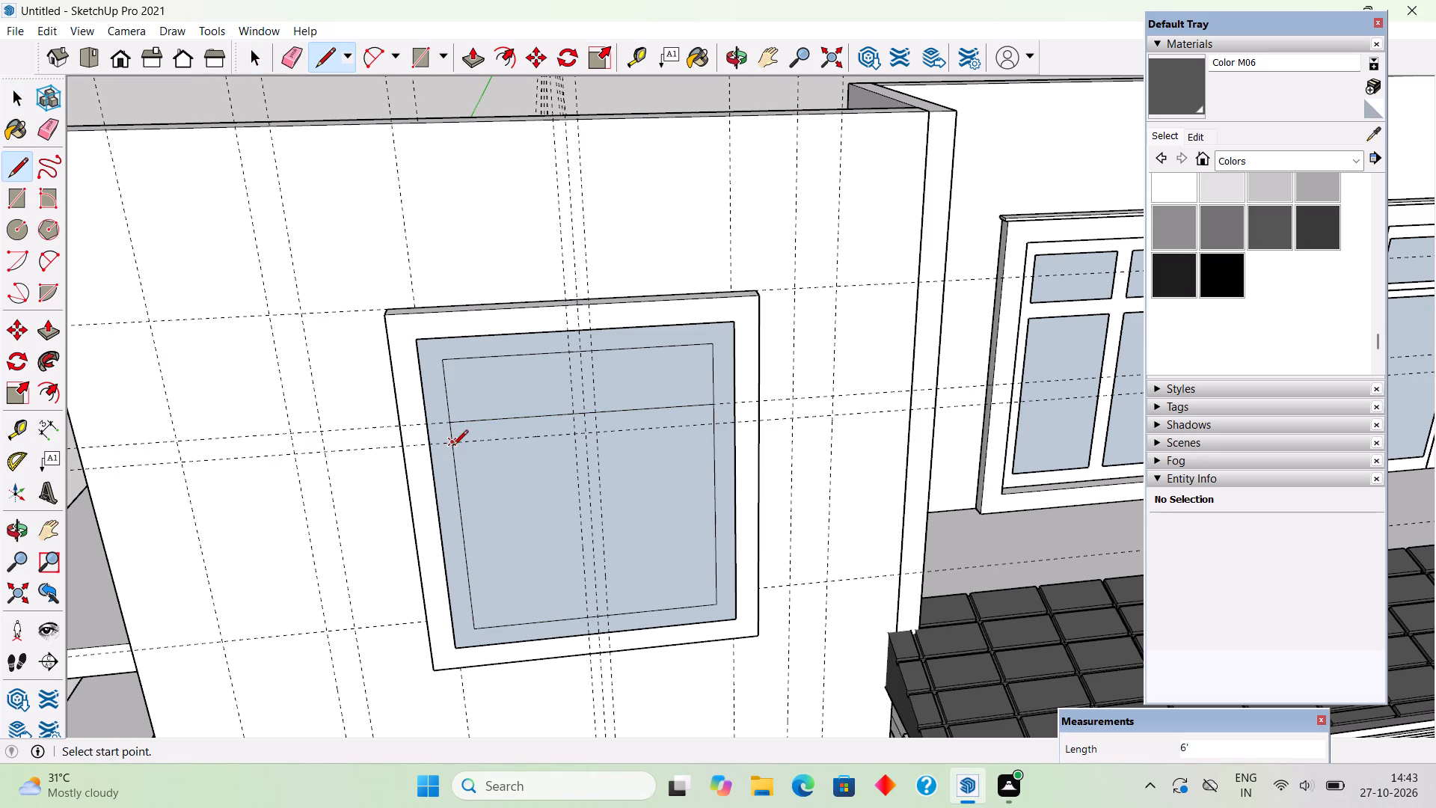
{"action": "left_click", "coordinate": [452, 447]}
{"action": "left_click", "coordinate": [716, 425]}
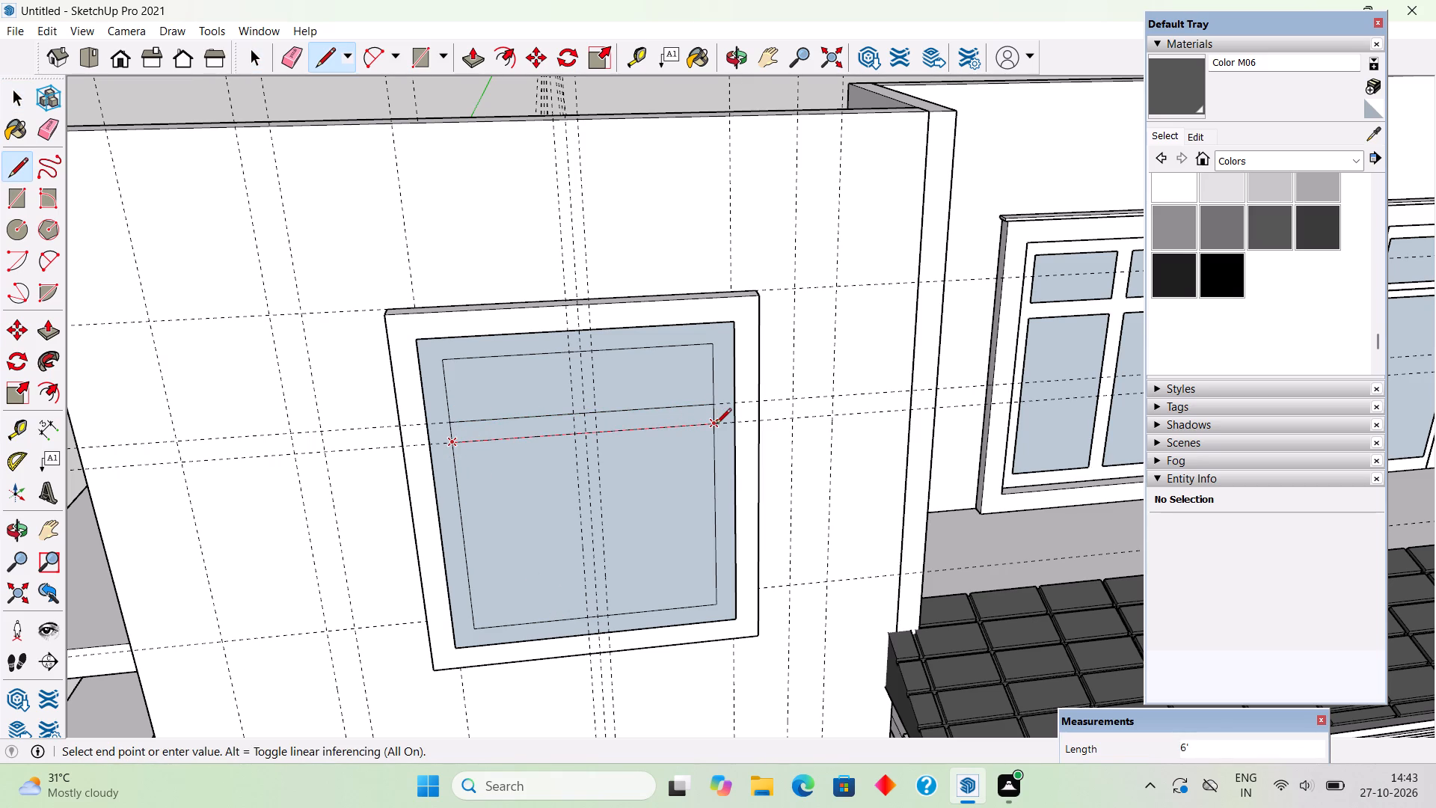
Draw two 7' vertical lines along the guides inside the upper-floor window's inner outline, marking the mullion.
{"action": "left_click", "coordinate": [565, 352]}
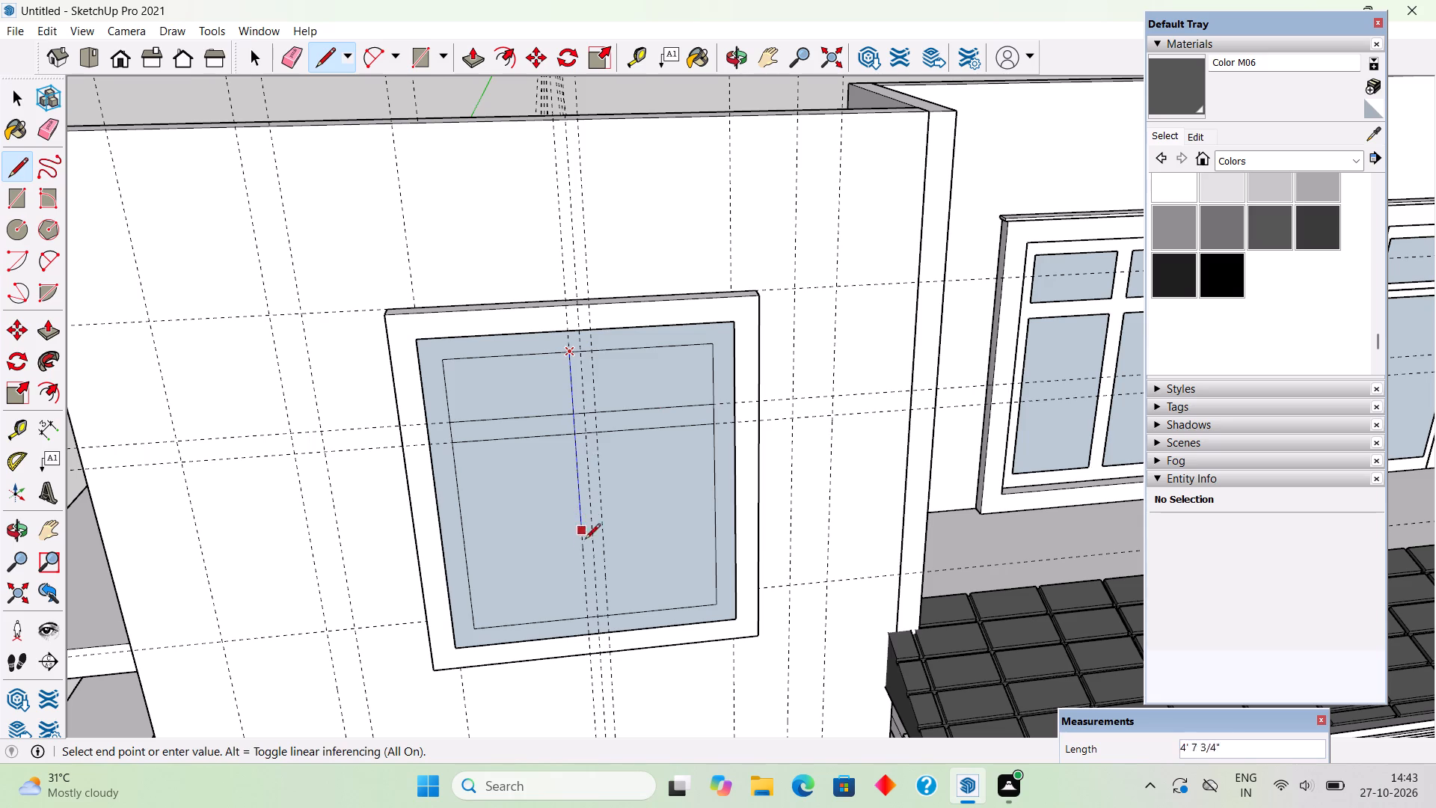
{"action": "left_click", "coordinate": [588, 615]}
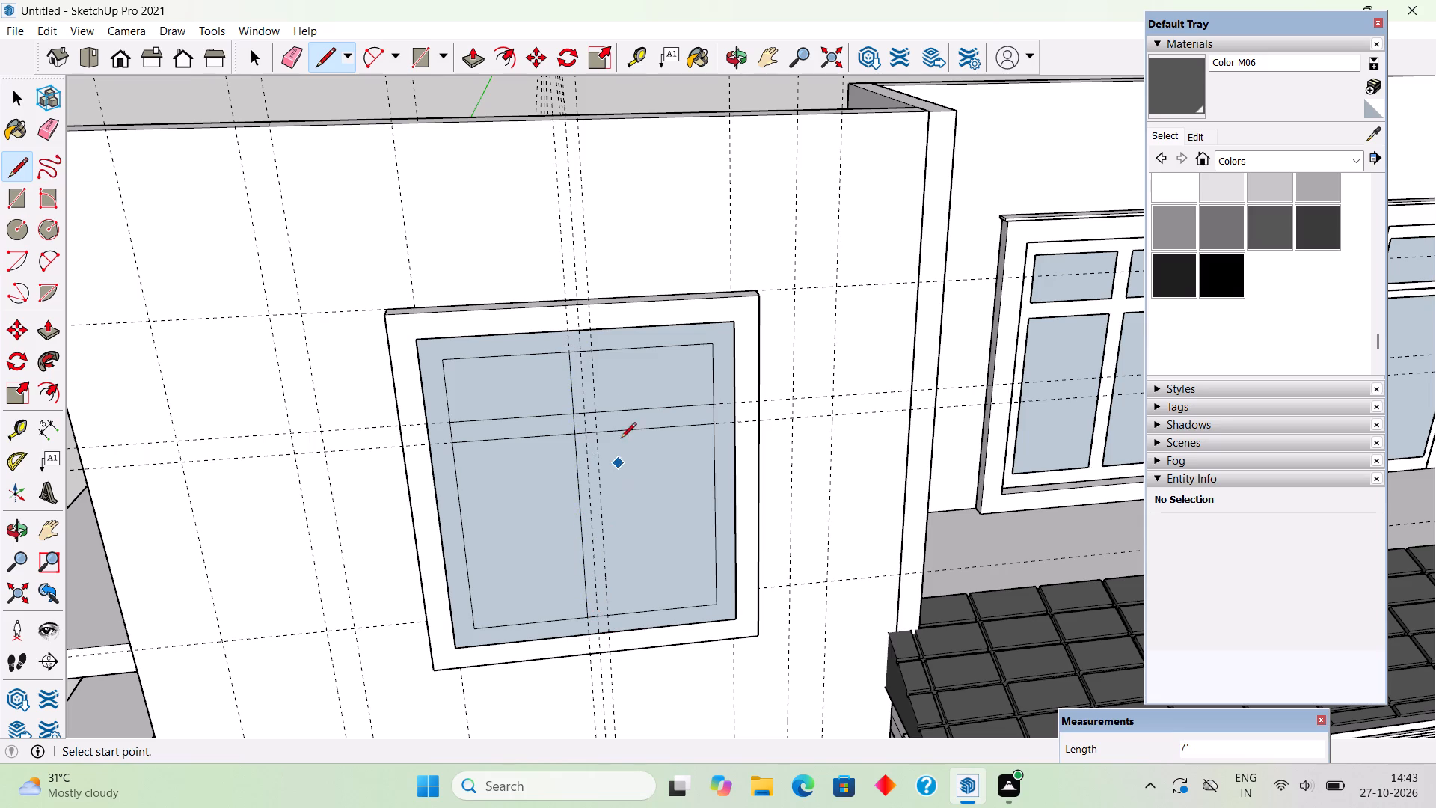
{"action": "left_click", "coordinate": [593, 353]}
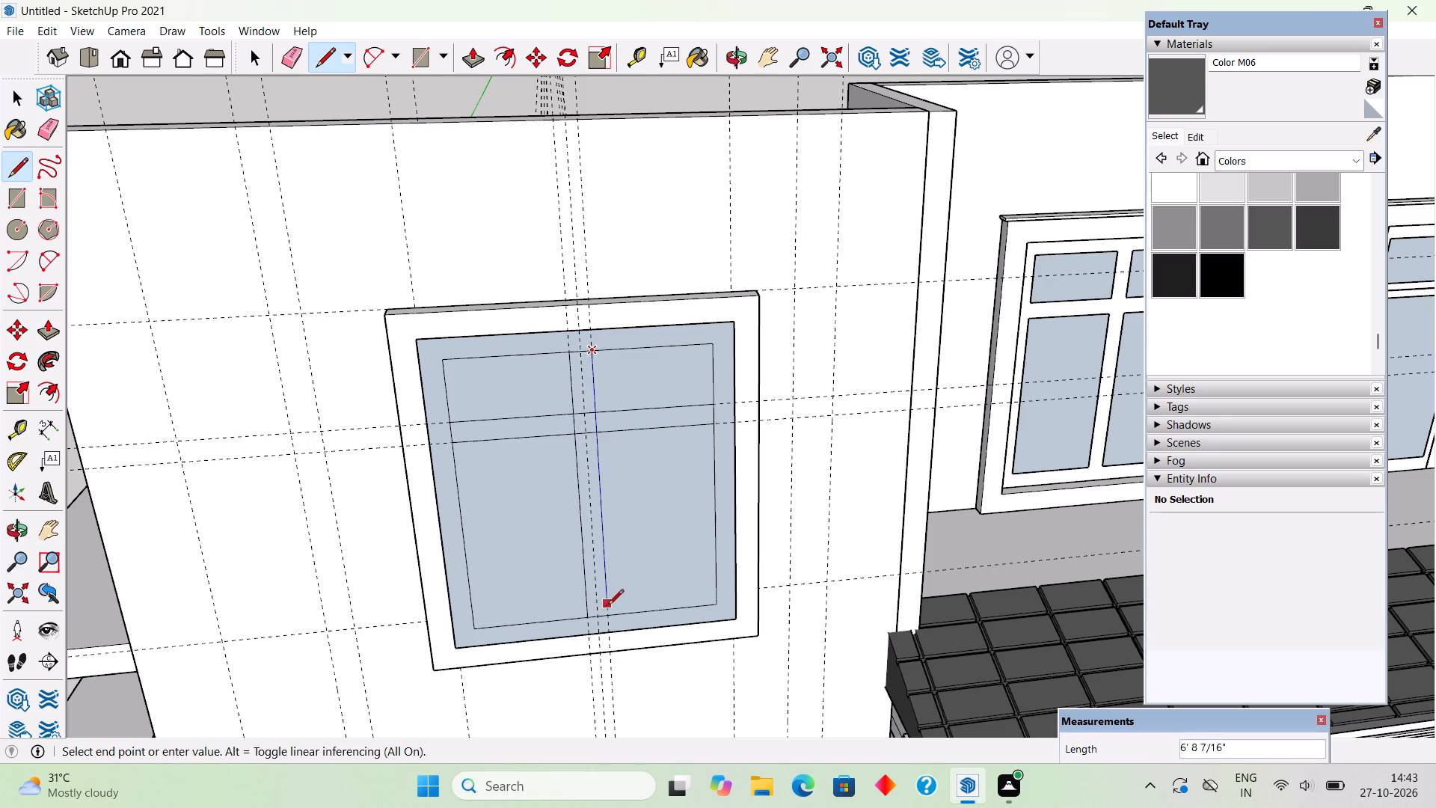
{"action": "left_click", "coordinate": [611, 619]}
Erase the crossbar and mullion guides and the line segments between the bars, leaving four separate pane outlines in the upper-floor window.
{"action": "key", "text": "e"}
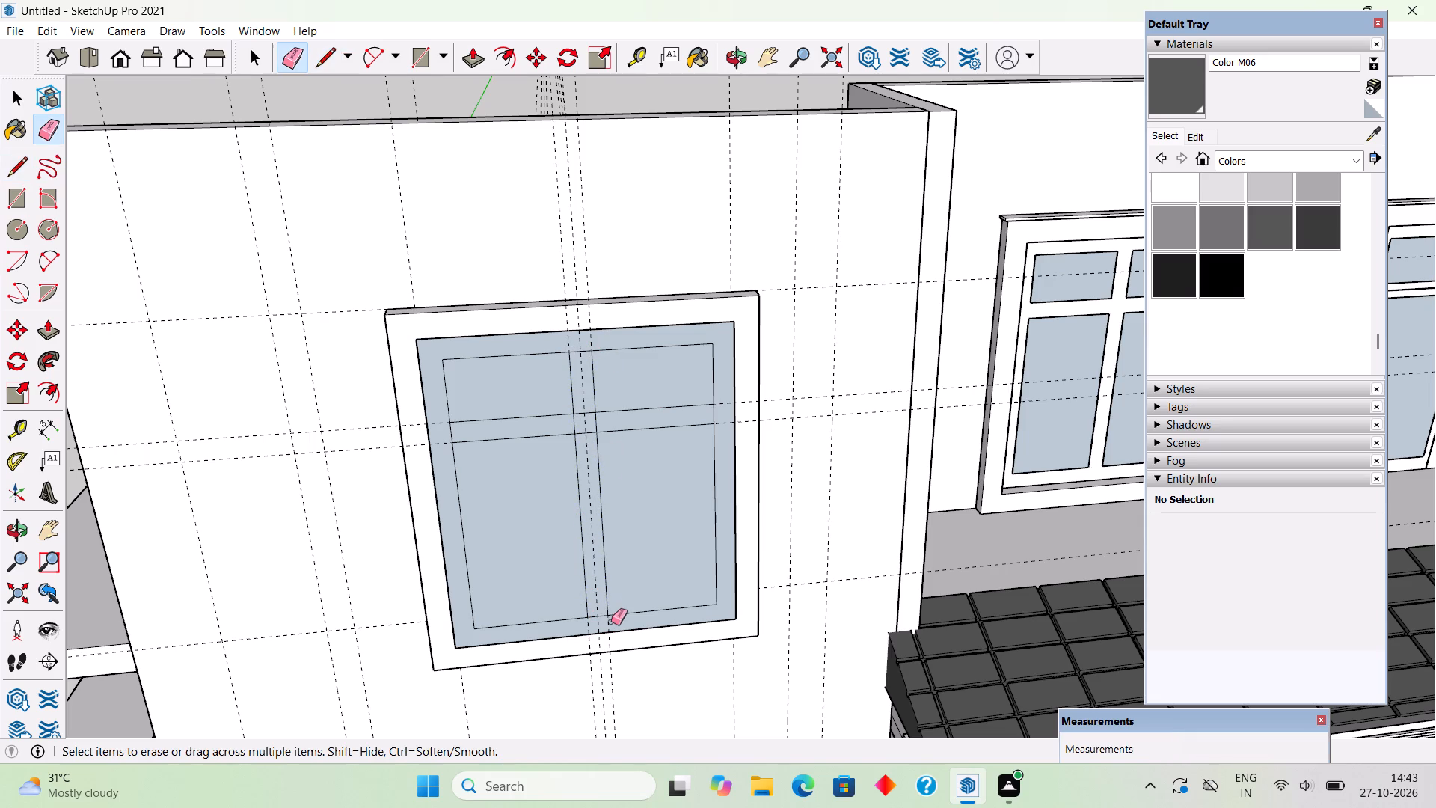
{"action": "scroll", "coordinate": [597, 616], "scroll_direction": "up", "scroll_amount": 5}
{"action": "left_click", "coordinate": [597, 616]}
{"action": "scroll", "coordinate": [606, 587], "scroll_direction": "down", "scroll_amount": 4}
{"action": "scroll", "coordinate": [588, 372], "scroll_direction": "up", "scroll_amount": 3}
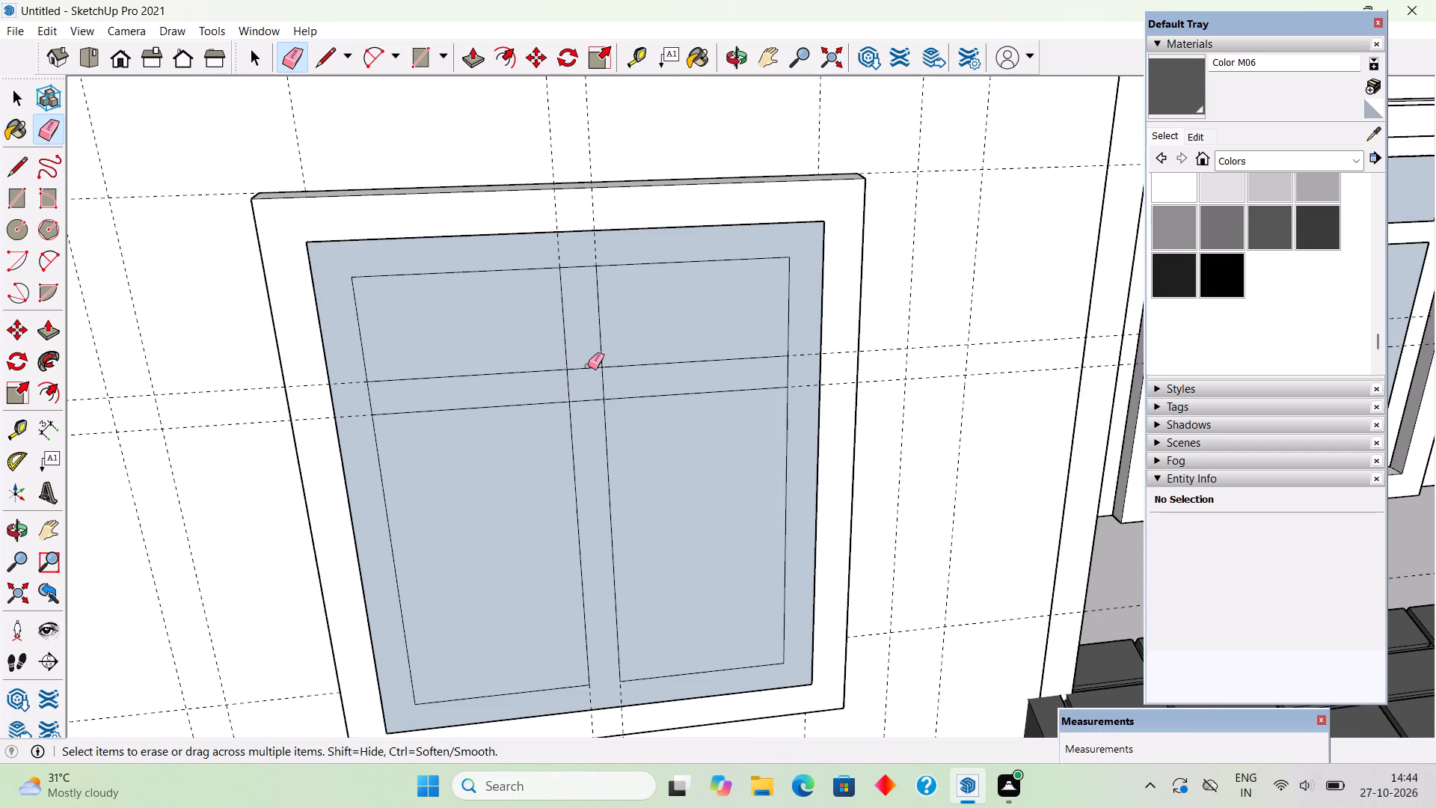
{"action": "left_click", "coordinate": [588, 366]}
{"action": "left_click", "coordinate": [588, 370]}
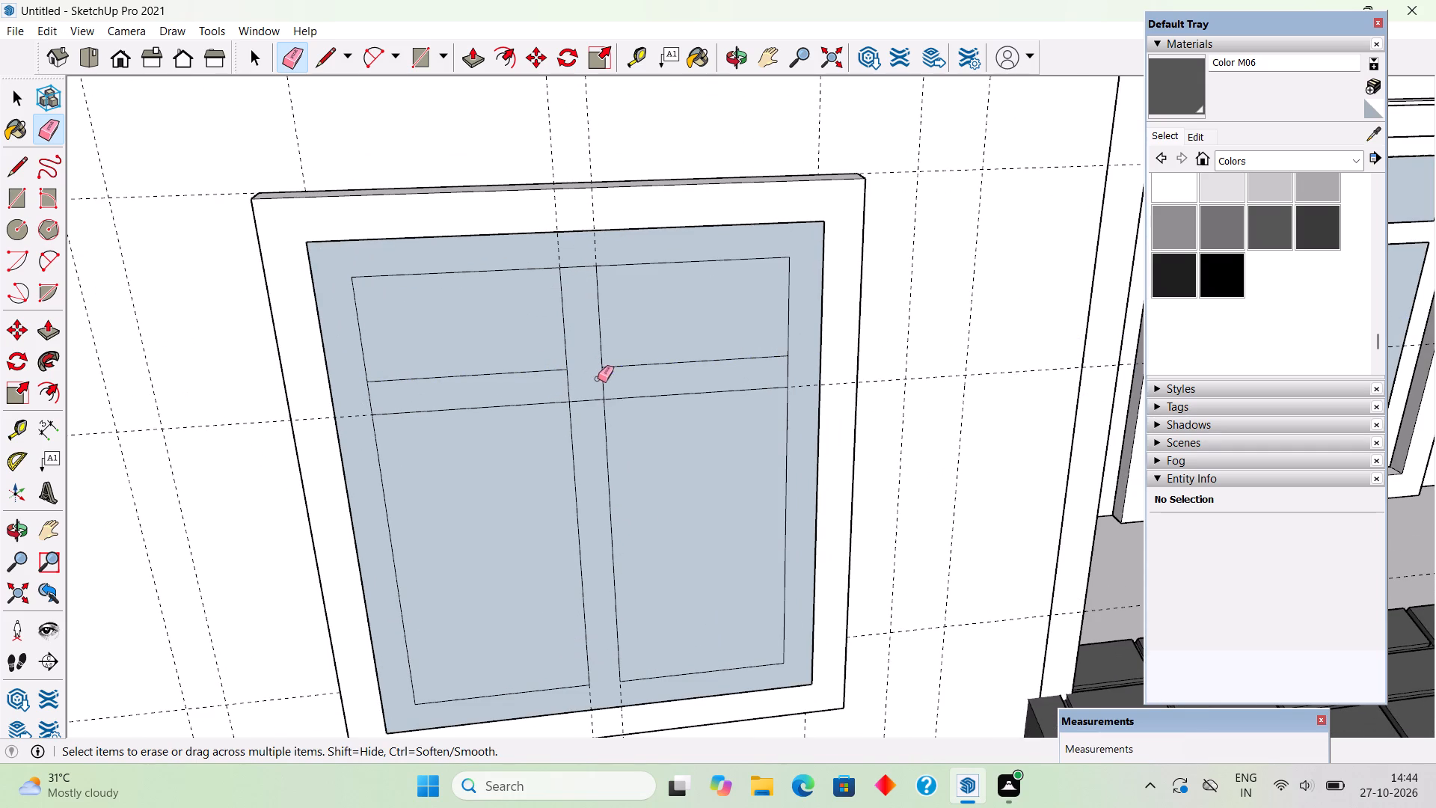
{"action": "left_click", "coordinate": [602, 382]}
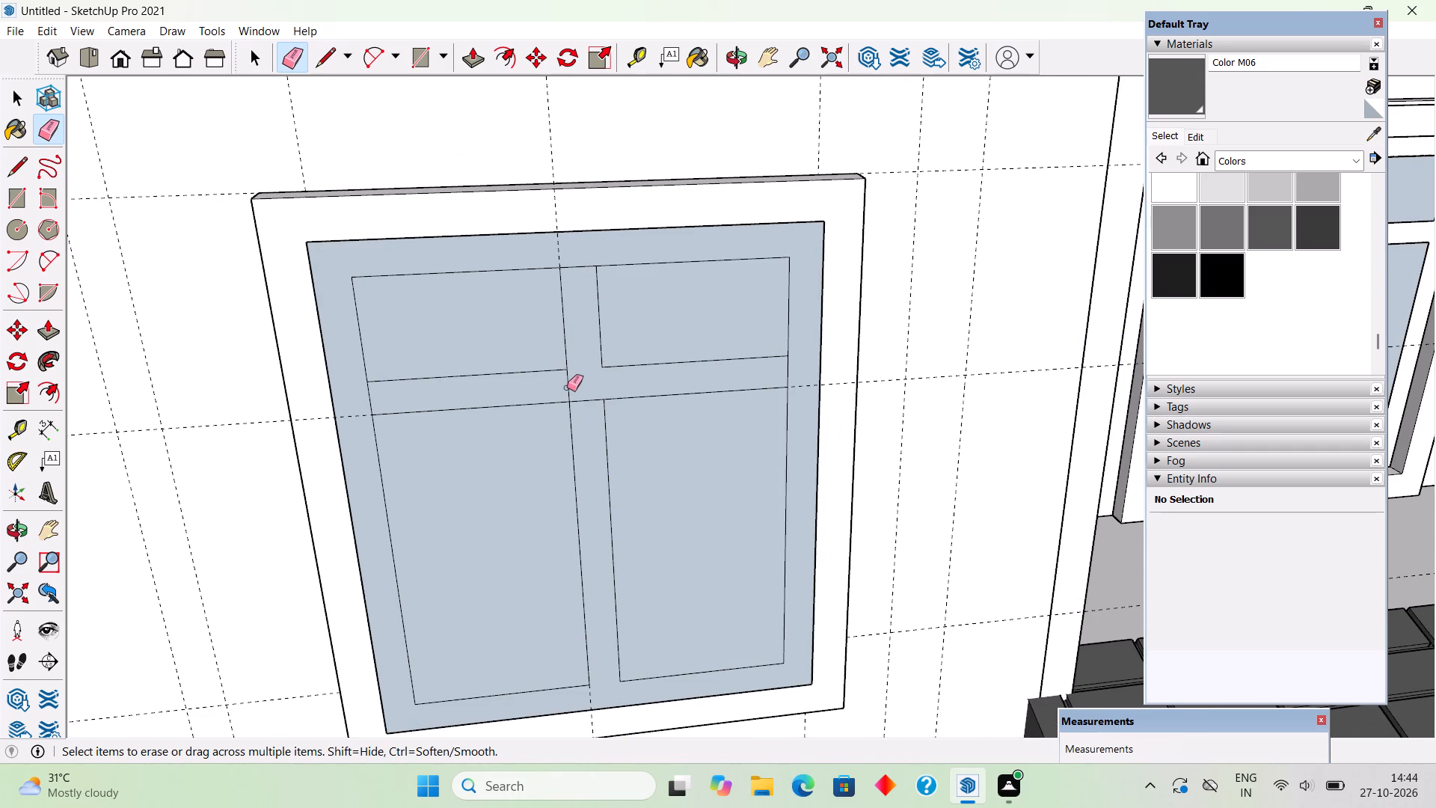
{"action": "left_click", "coordinate": [567, 388]}
{"action": "left_click", "coordinate": [583, 400]}
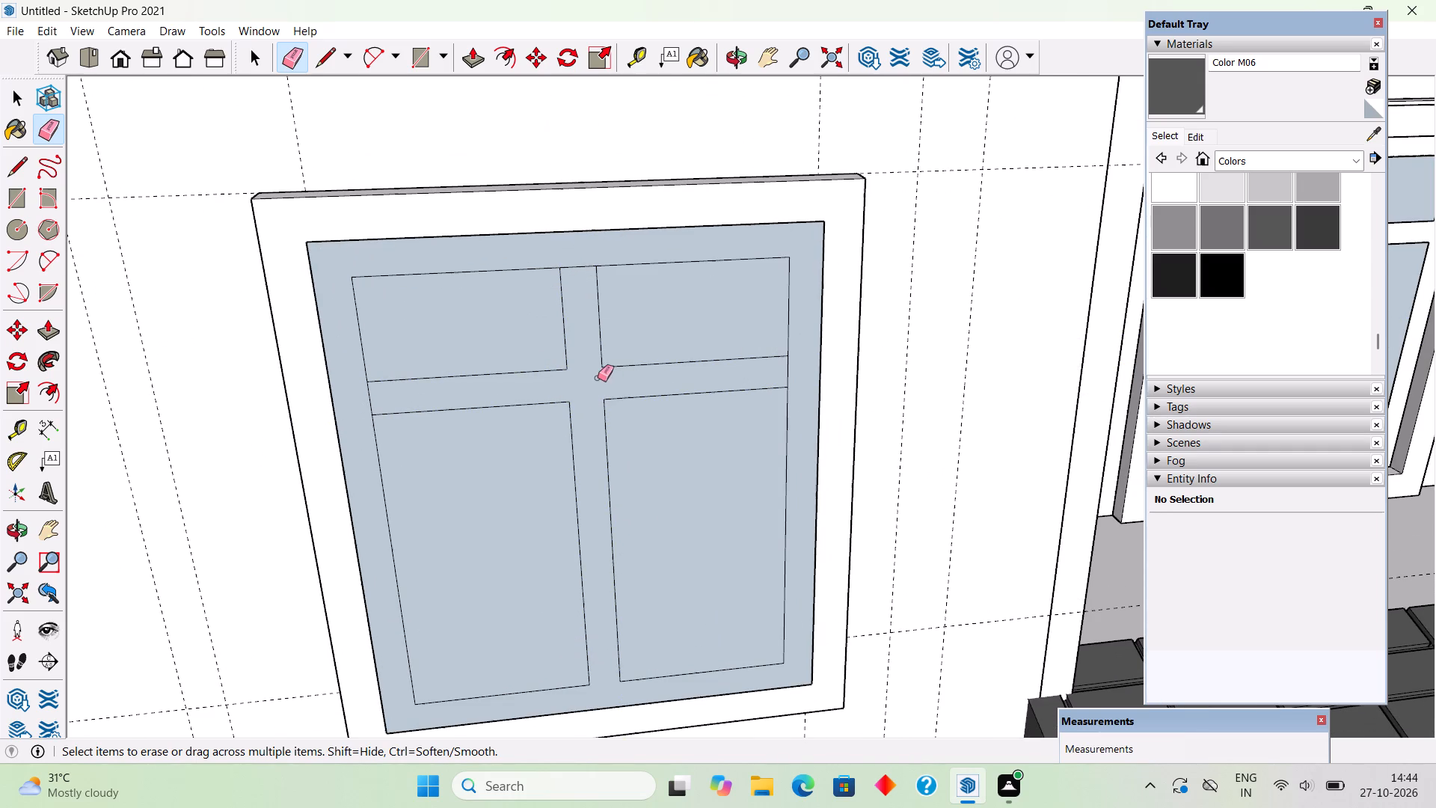
{"action": "left_click", "coordinate": [580, 267]}
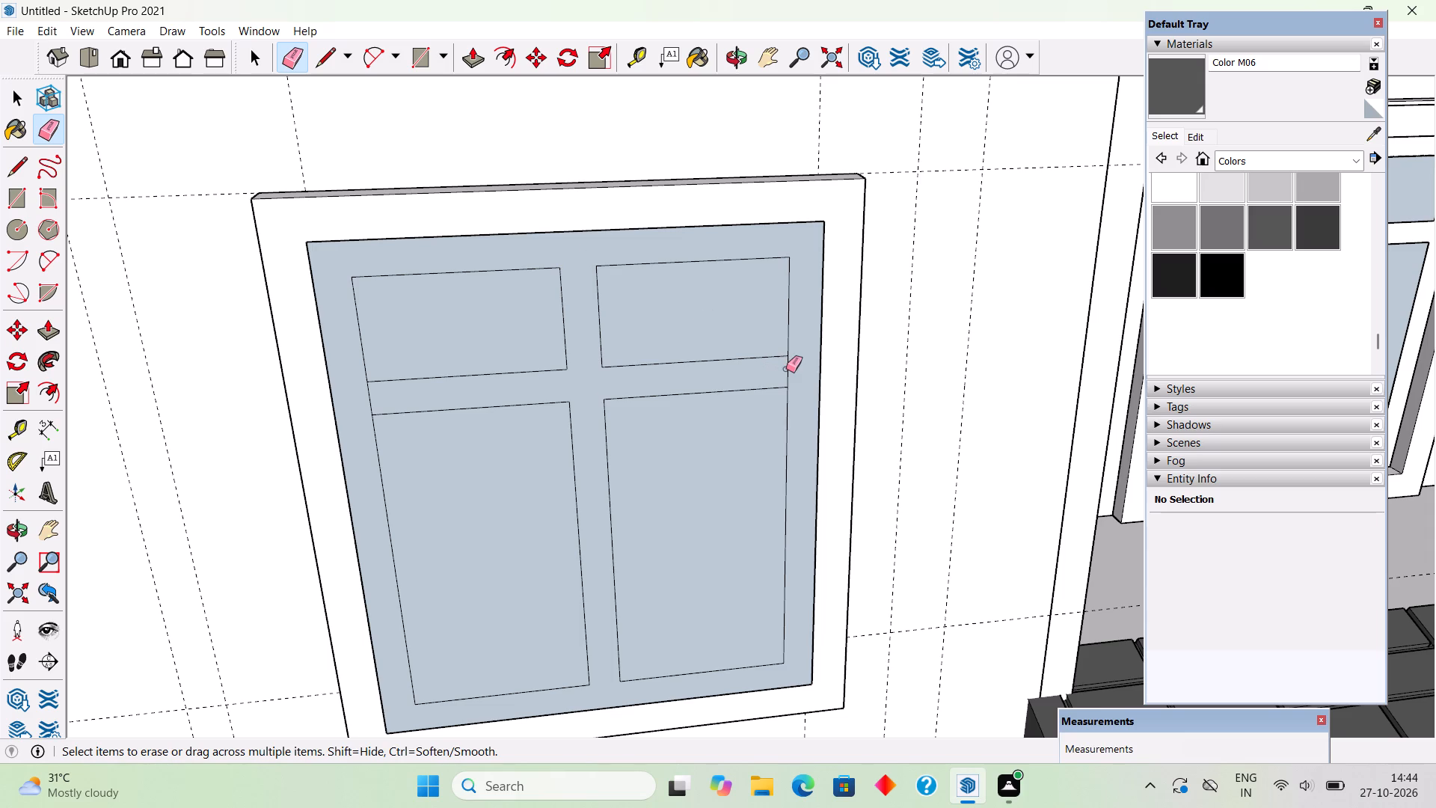
{"action": "left_click", "coordinate": [787, 369]}
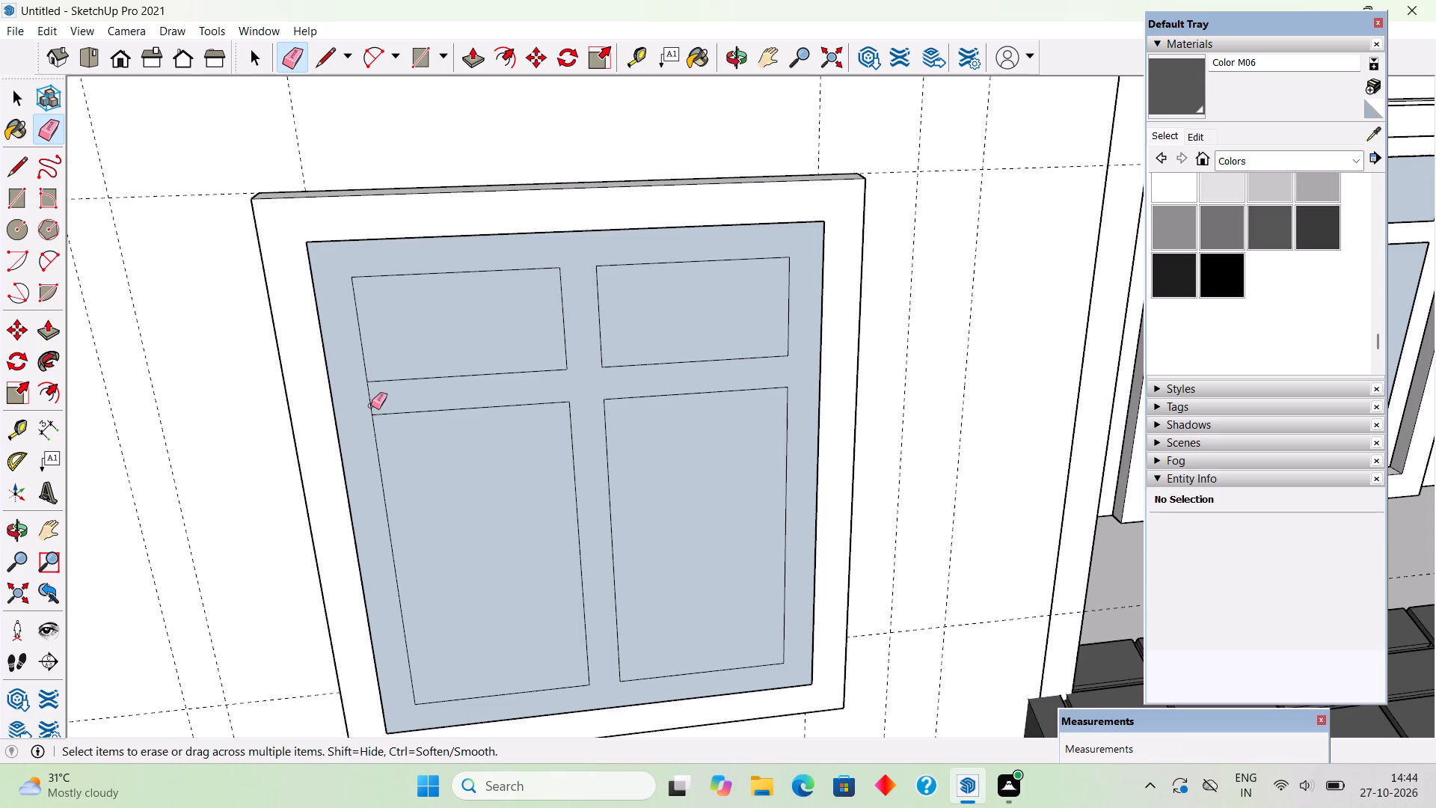
{"action": "left_click", "coordinate": [371, 405]}
Delete the four pane faces of the upper-floor window so only the frame and bars remain.
{"action": "key", "text": "space"}
{"action": "left_click", "coordinate": [419, 333]}
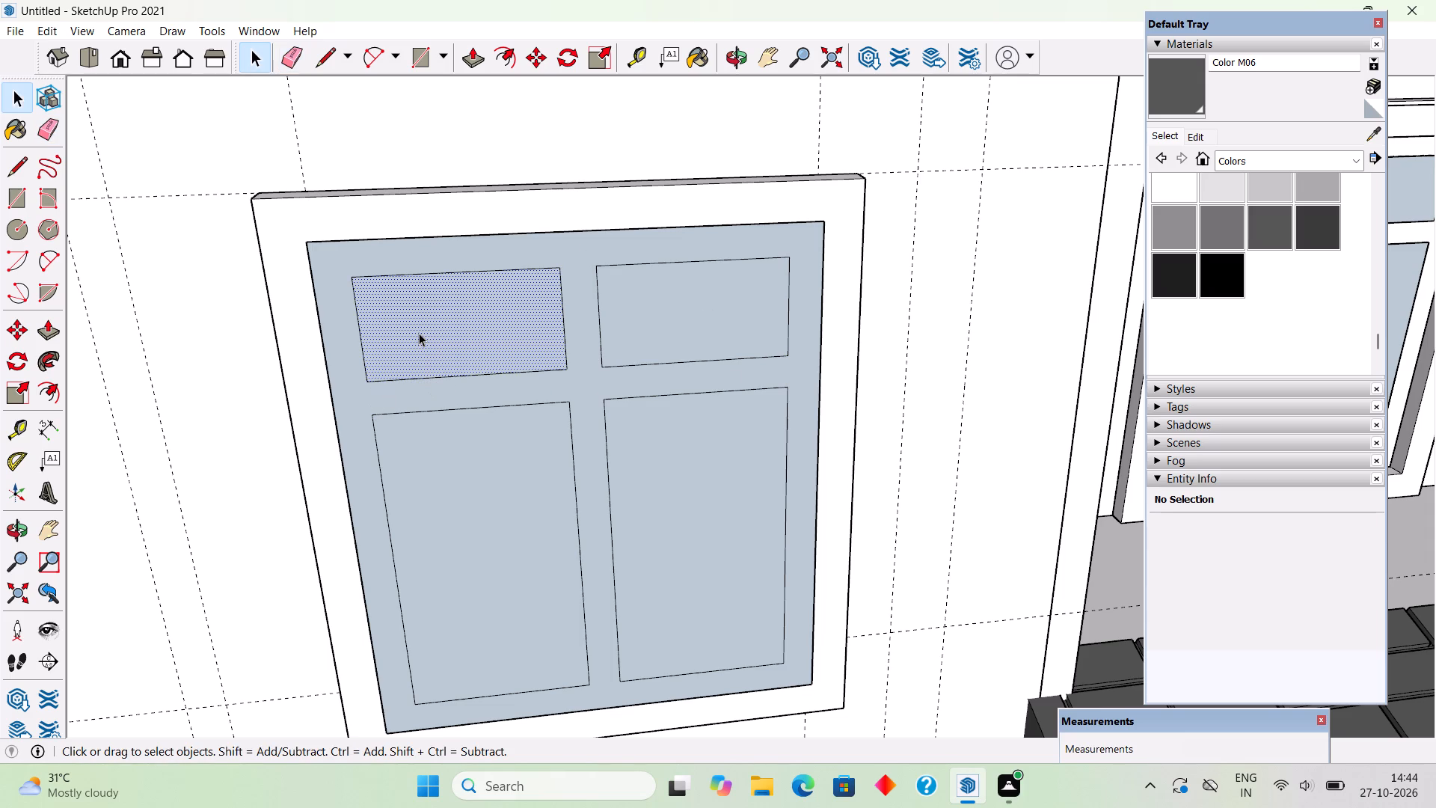
{"action": "key", "text": "Delete"}
{"action": "left_click", "coordinate": [743, 316]}
{"action": "key", "text": "Delete"}
{"action": "left_click", "coordinate": [740, 510]}
{"action": "key", "text": "Delete"}
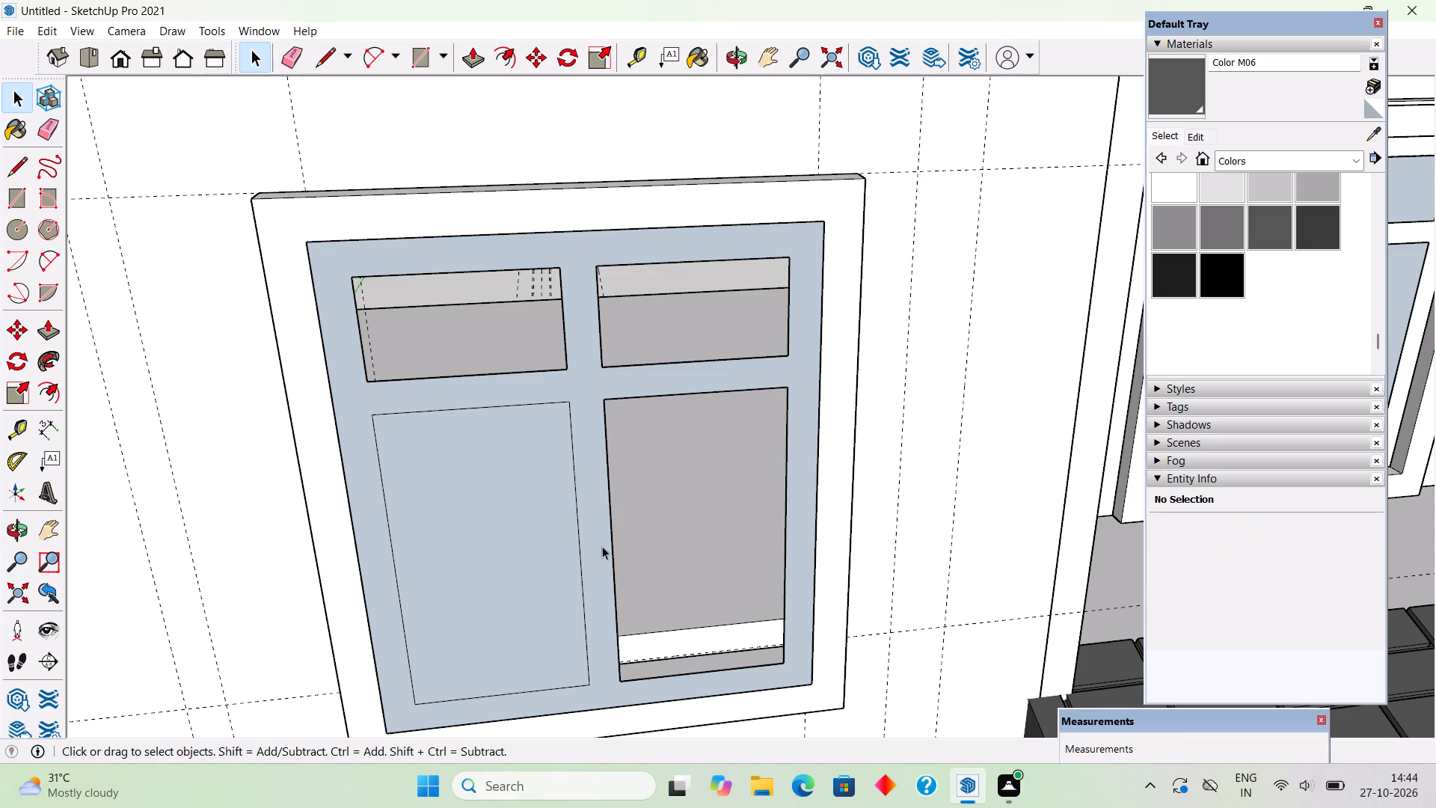
{"action": "left_click", "coordinate": [554, 553]}
{"action": "key", "text": "Delete"}
Push/Pull the upper-floor window's frame face outward by 4".
{"action": "key", "text": "p"}
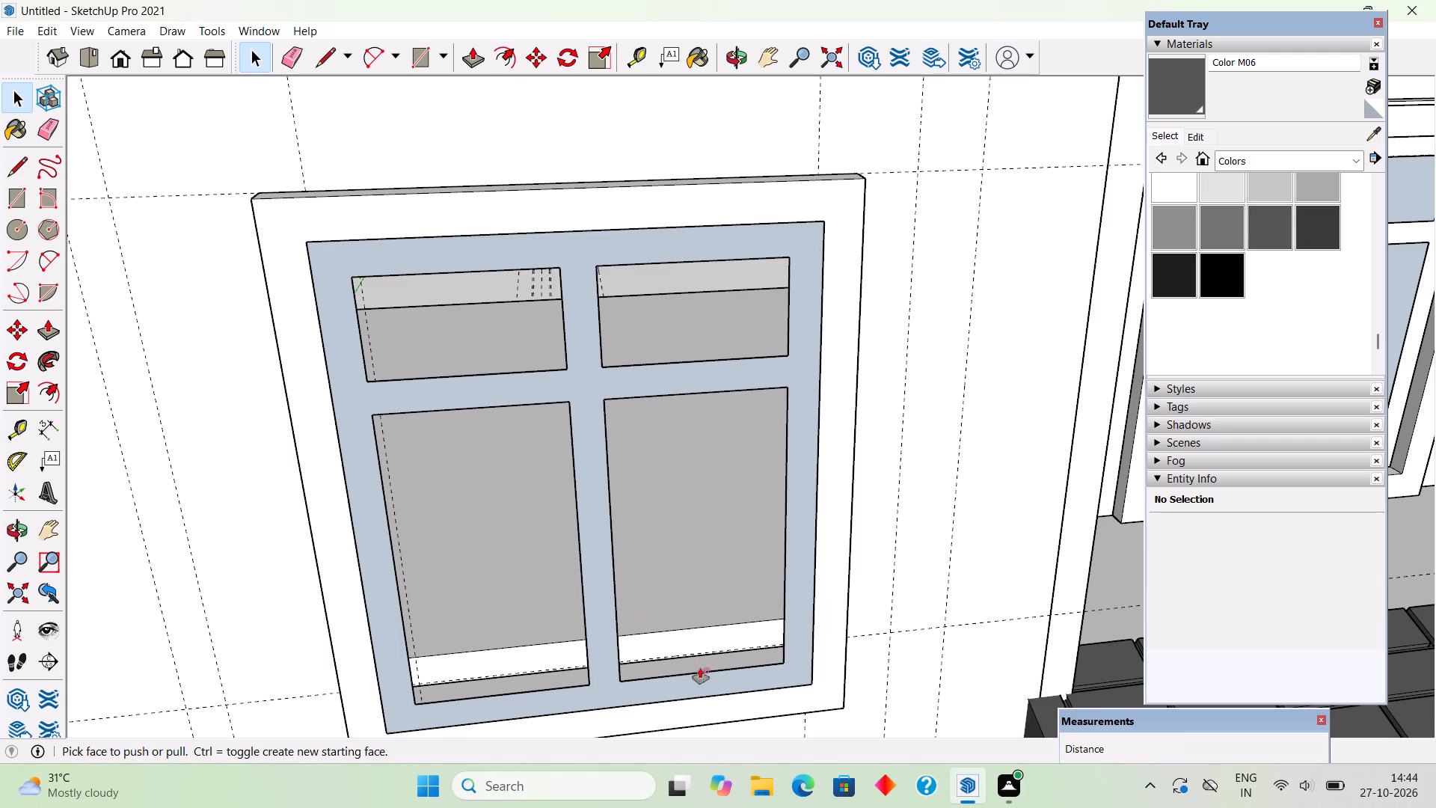
{"action": "left_click", "coordinate": [786, 680]}
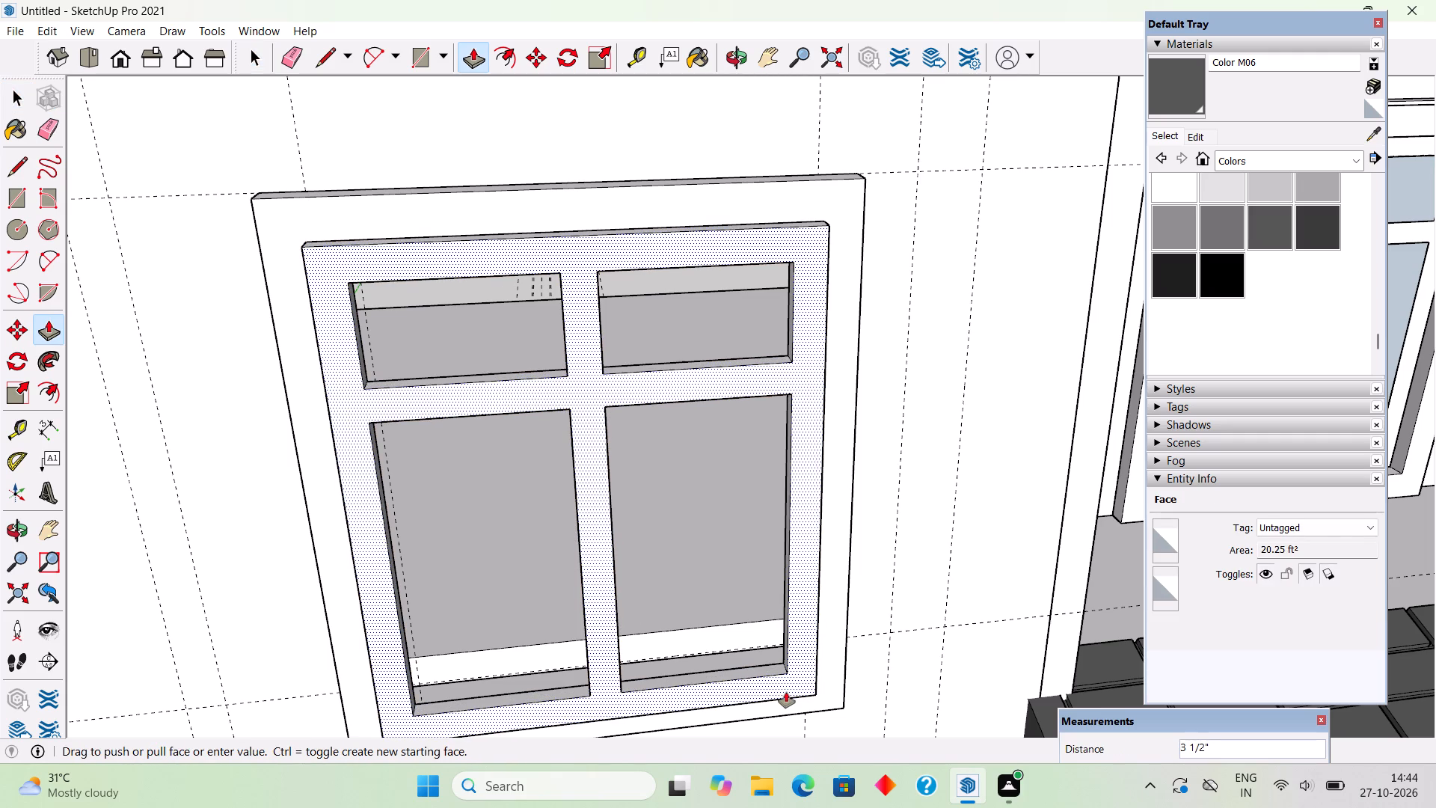
{"action": "type", "text": "4\""}
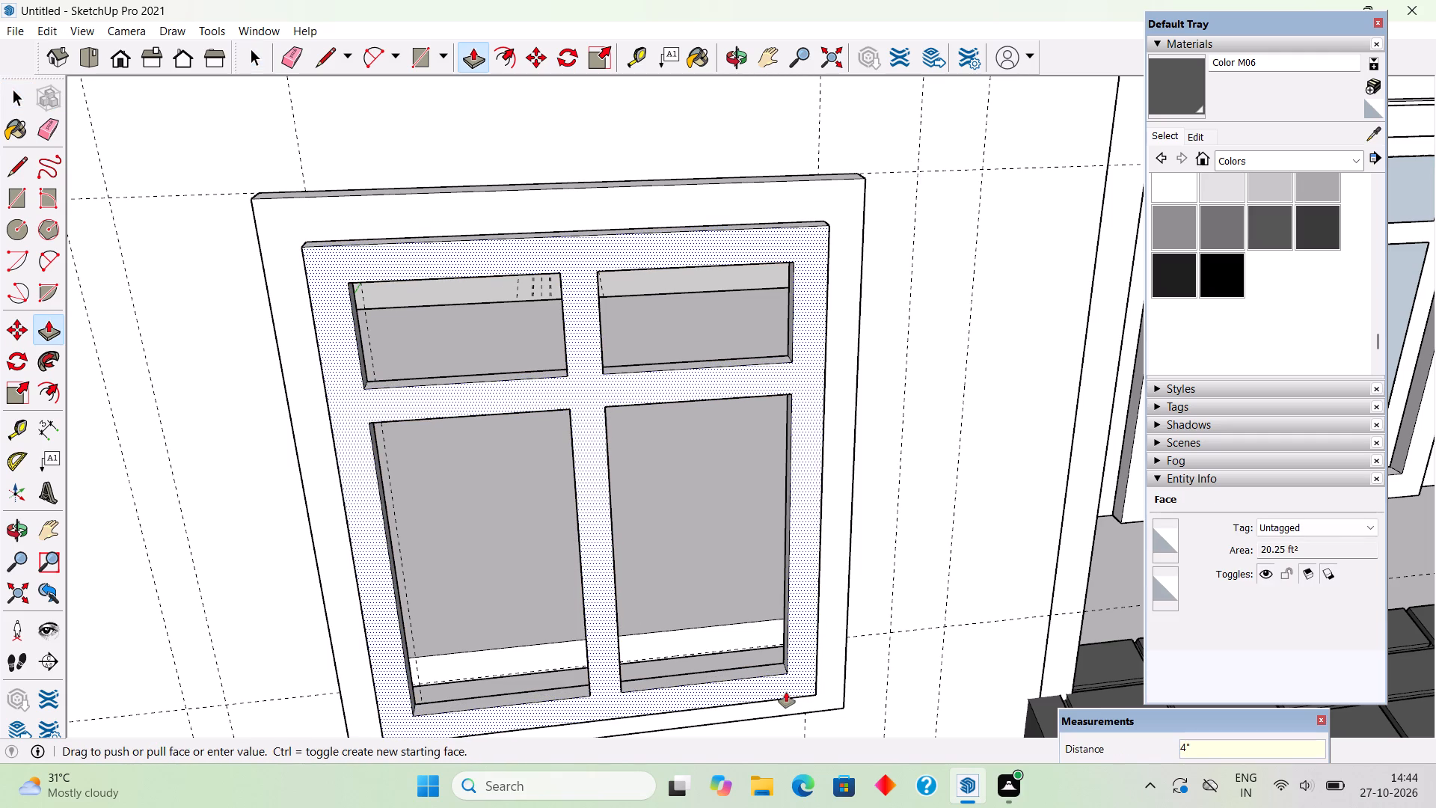
{"action": "key", "text": "Return"}
Make the extruded inner window frame with its crossbar and mullion a group.
{"action": "key", "text": "space"}
{"action": "triple_click", "coordinate": [786, 688]}
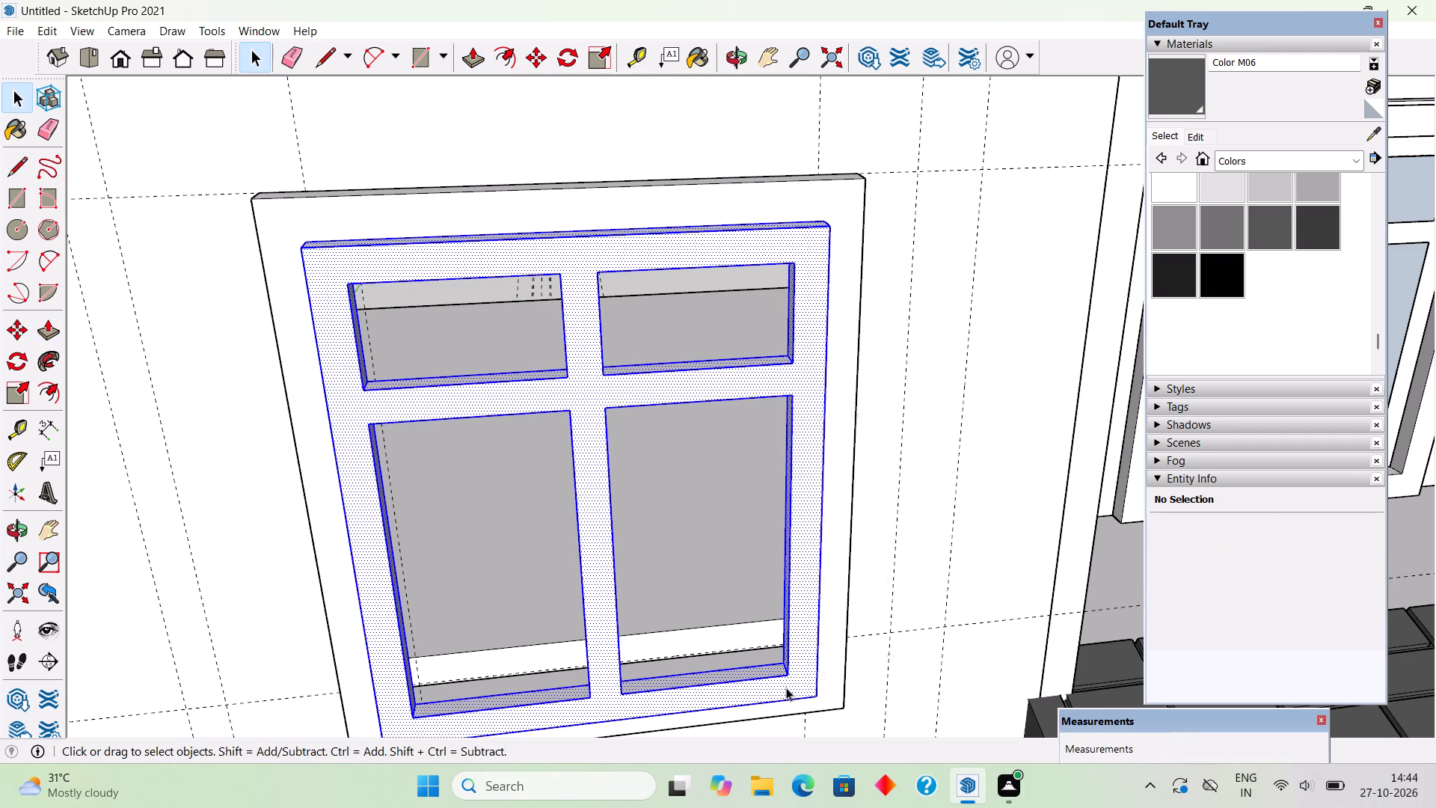
{"action": "right_click", "coordinate": [786, 688]}
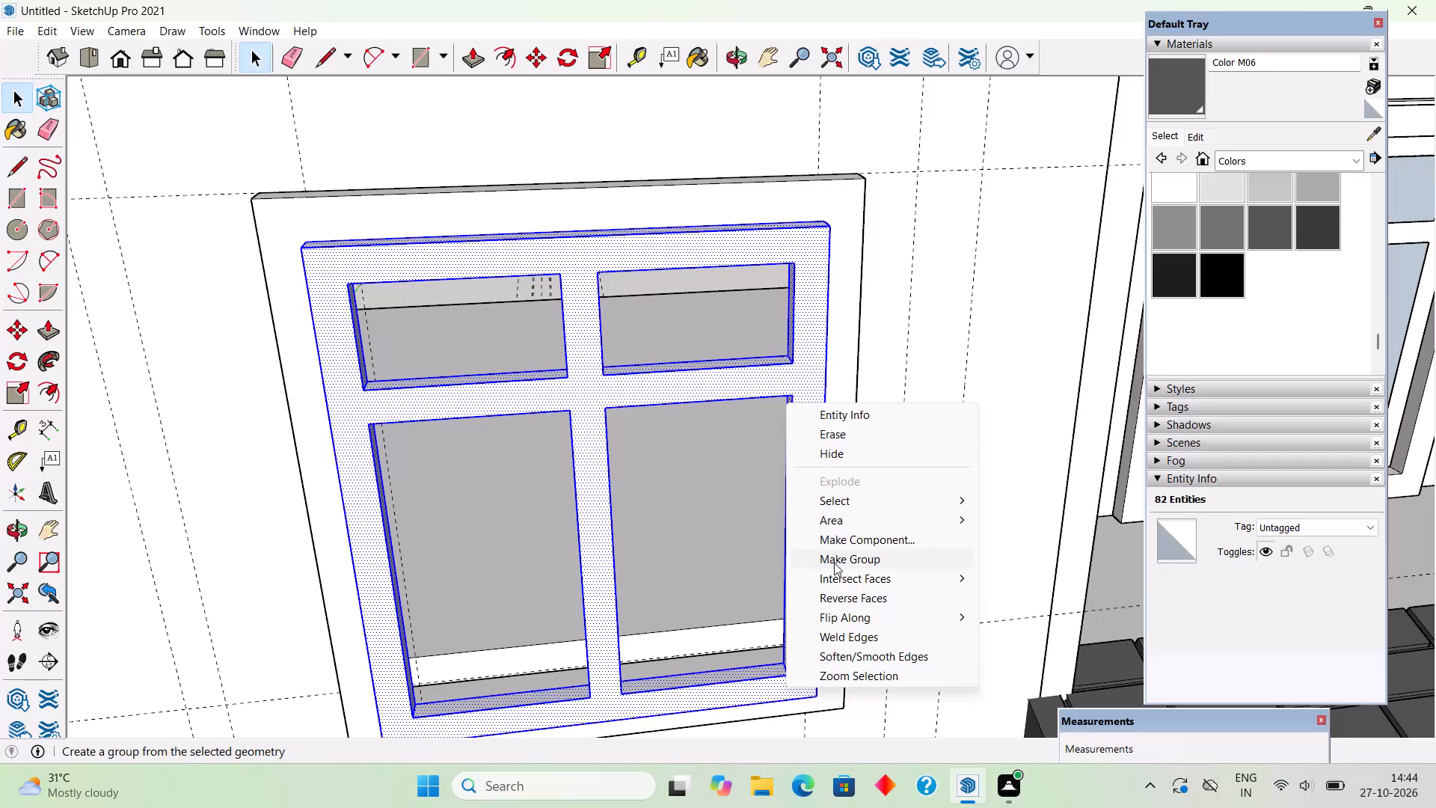
{"action": "left_click", "coordinate": [834, 563]}
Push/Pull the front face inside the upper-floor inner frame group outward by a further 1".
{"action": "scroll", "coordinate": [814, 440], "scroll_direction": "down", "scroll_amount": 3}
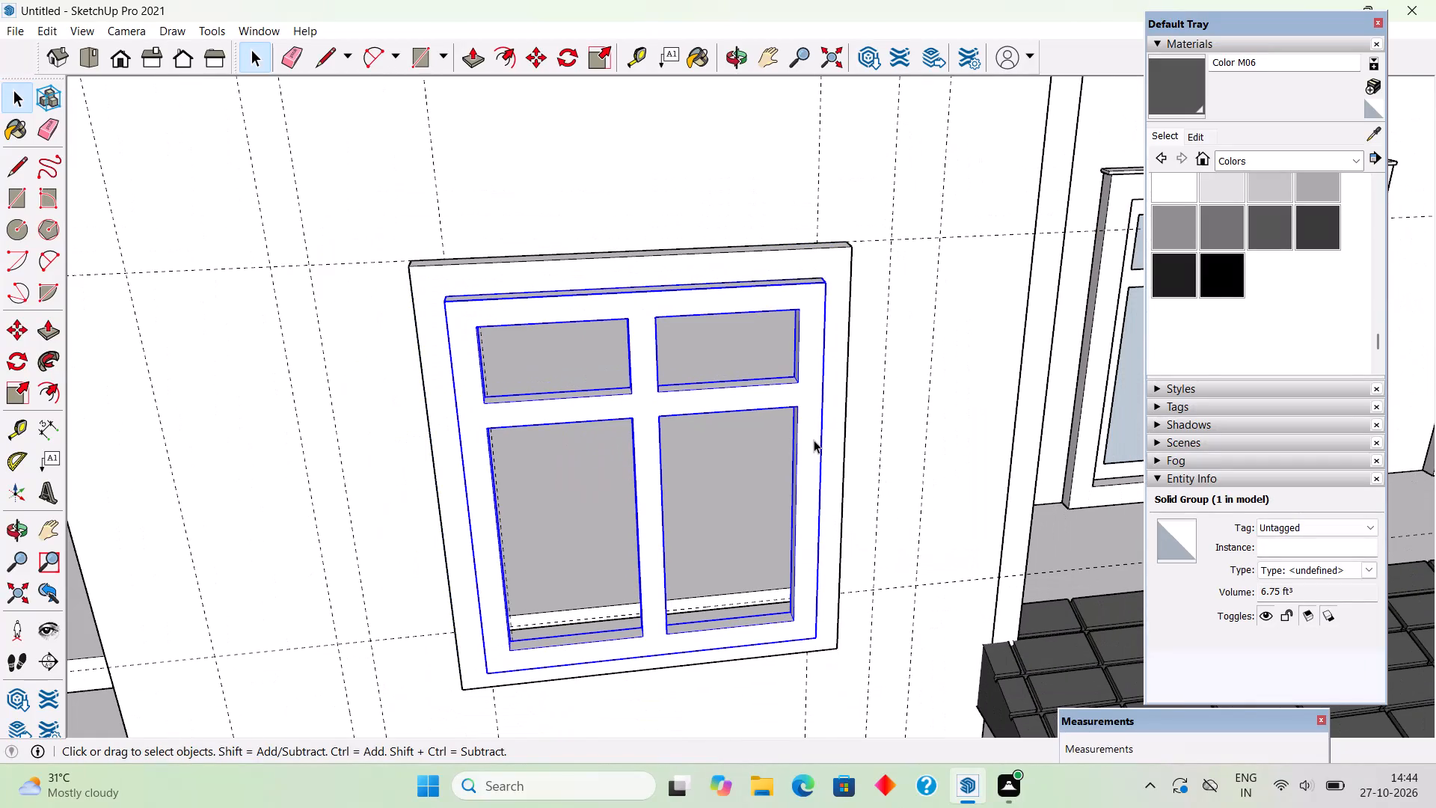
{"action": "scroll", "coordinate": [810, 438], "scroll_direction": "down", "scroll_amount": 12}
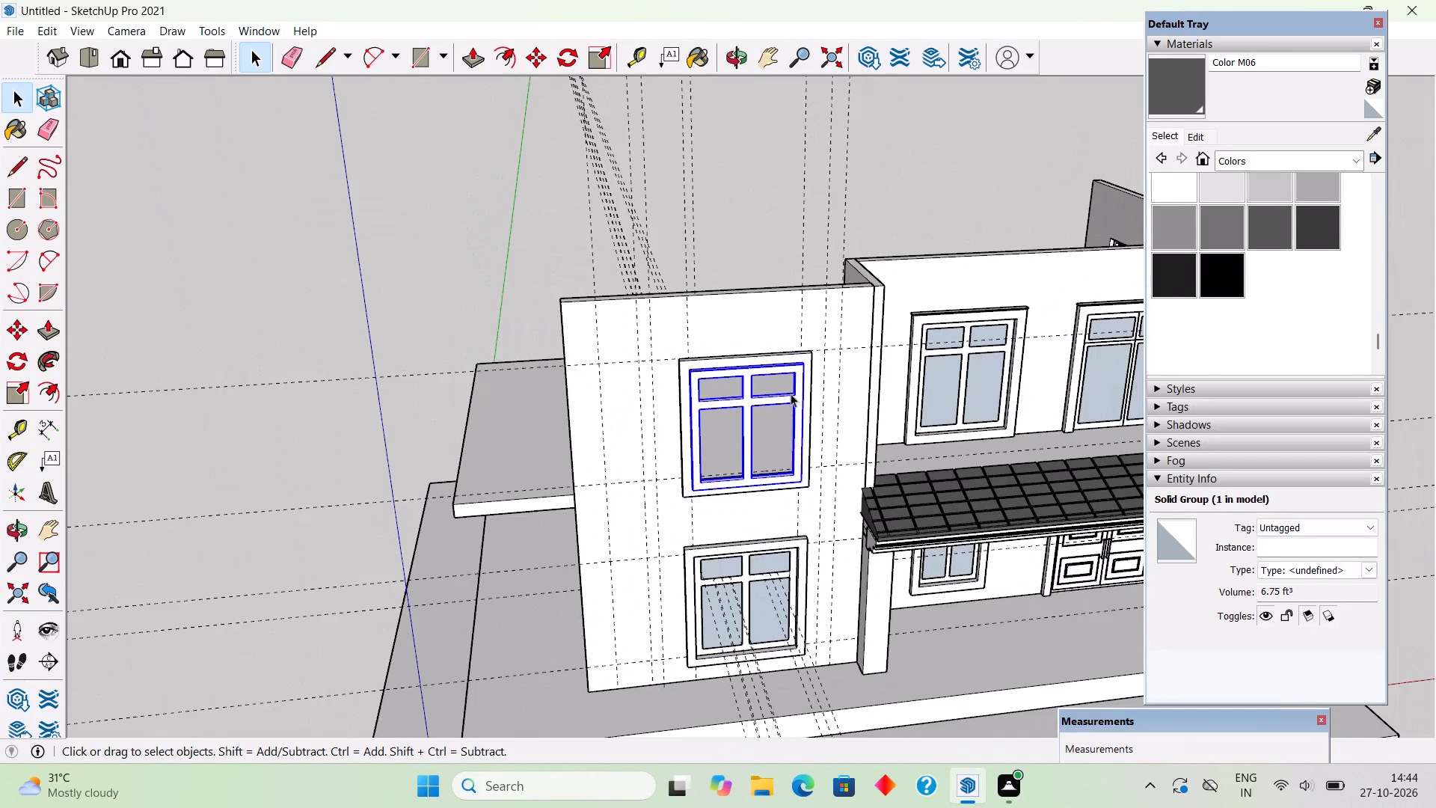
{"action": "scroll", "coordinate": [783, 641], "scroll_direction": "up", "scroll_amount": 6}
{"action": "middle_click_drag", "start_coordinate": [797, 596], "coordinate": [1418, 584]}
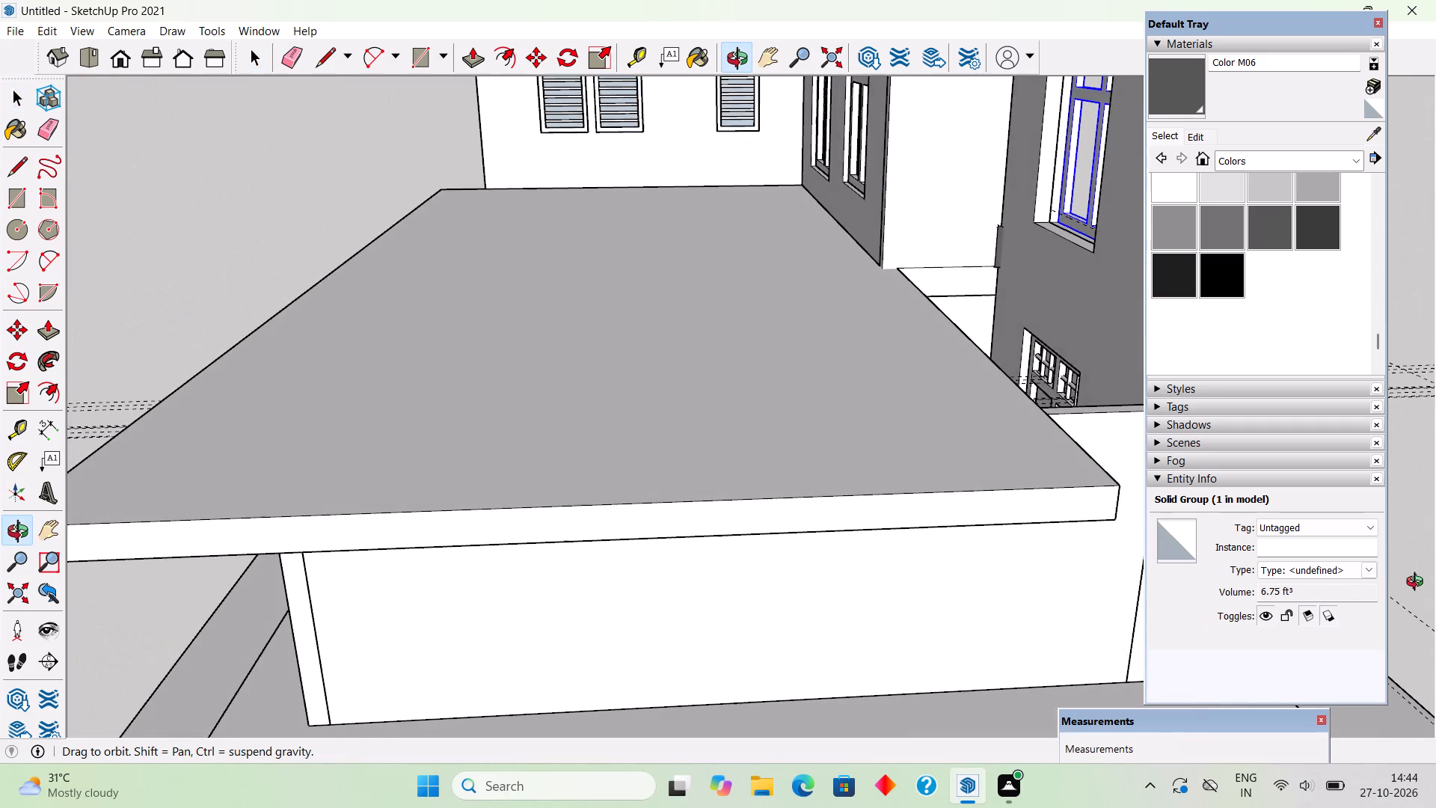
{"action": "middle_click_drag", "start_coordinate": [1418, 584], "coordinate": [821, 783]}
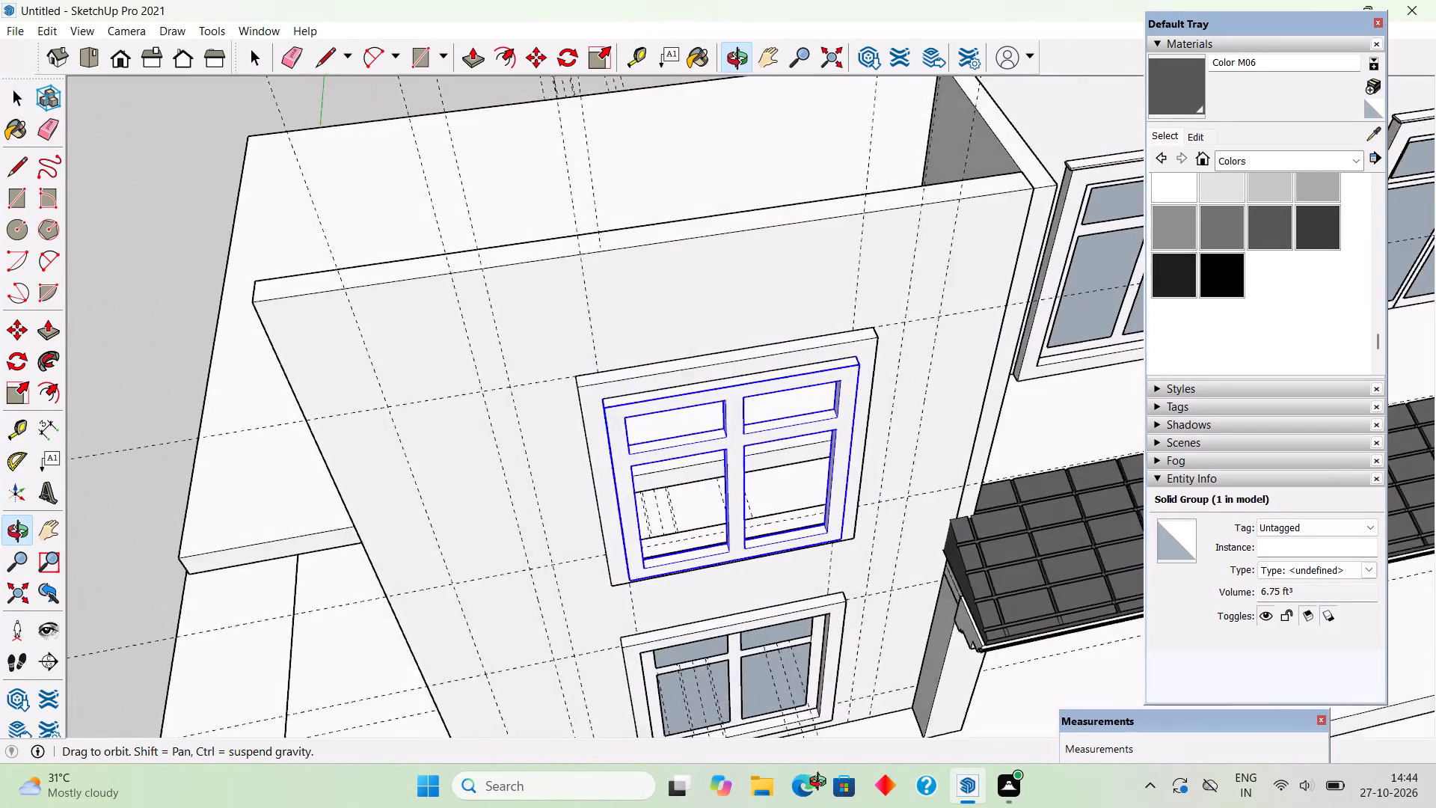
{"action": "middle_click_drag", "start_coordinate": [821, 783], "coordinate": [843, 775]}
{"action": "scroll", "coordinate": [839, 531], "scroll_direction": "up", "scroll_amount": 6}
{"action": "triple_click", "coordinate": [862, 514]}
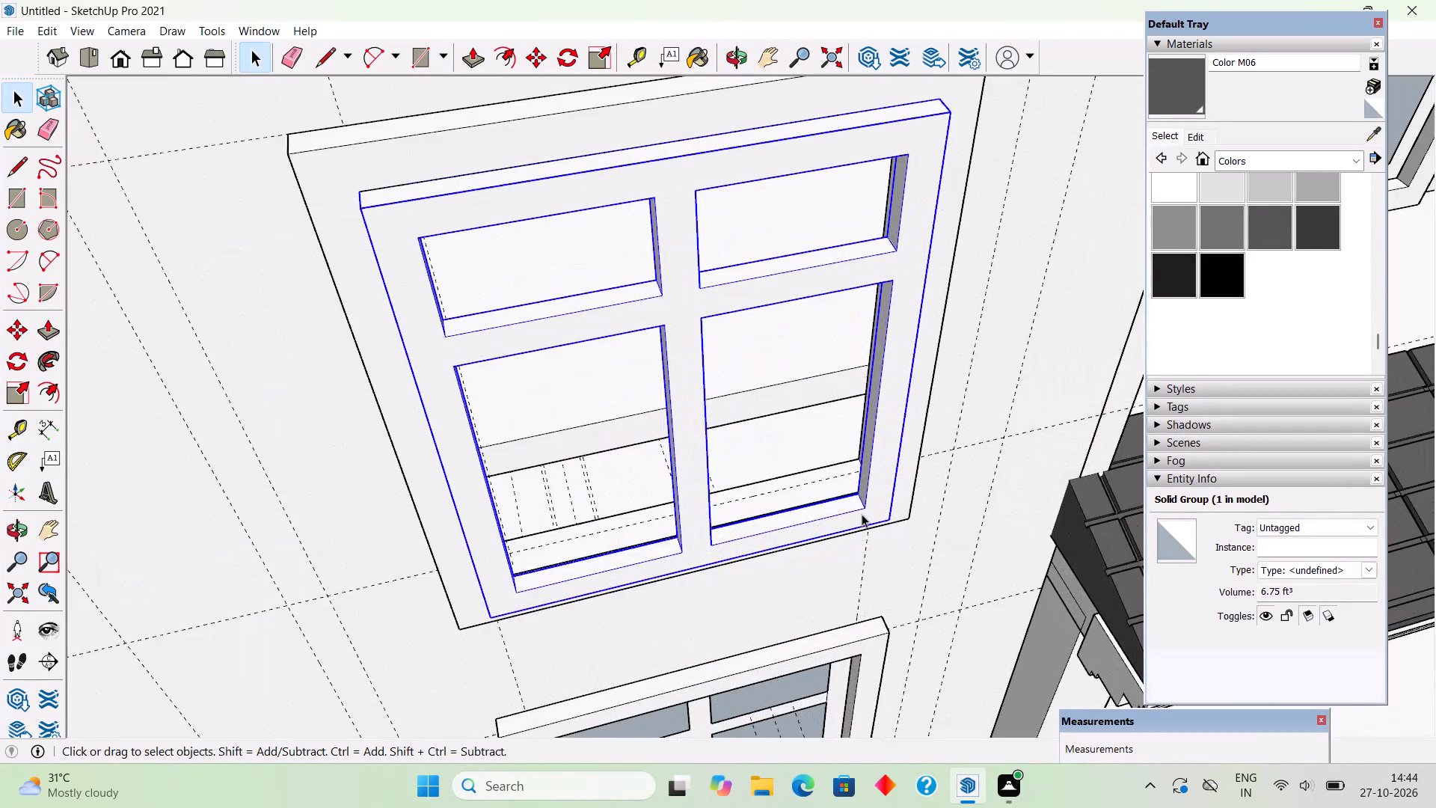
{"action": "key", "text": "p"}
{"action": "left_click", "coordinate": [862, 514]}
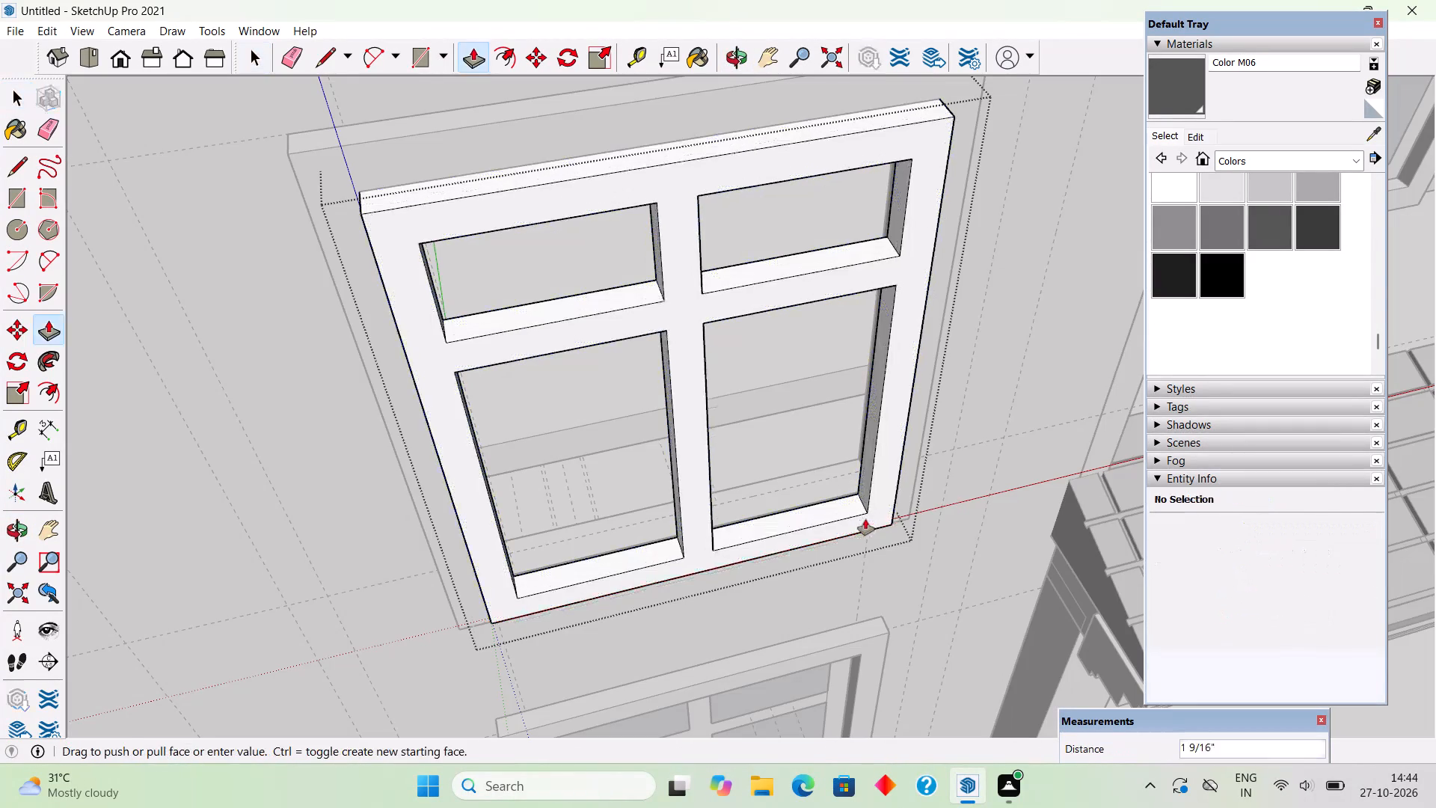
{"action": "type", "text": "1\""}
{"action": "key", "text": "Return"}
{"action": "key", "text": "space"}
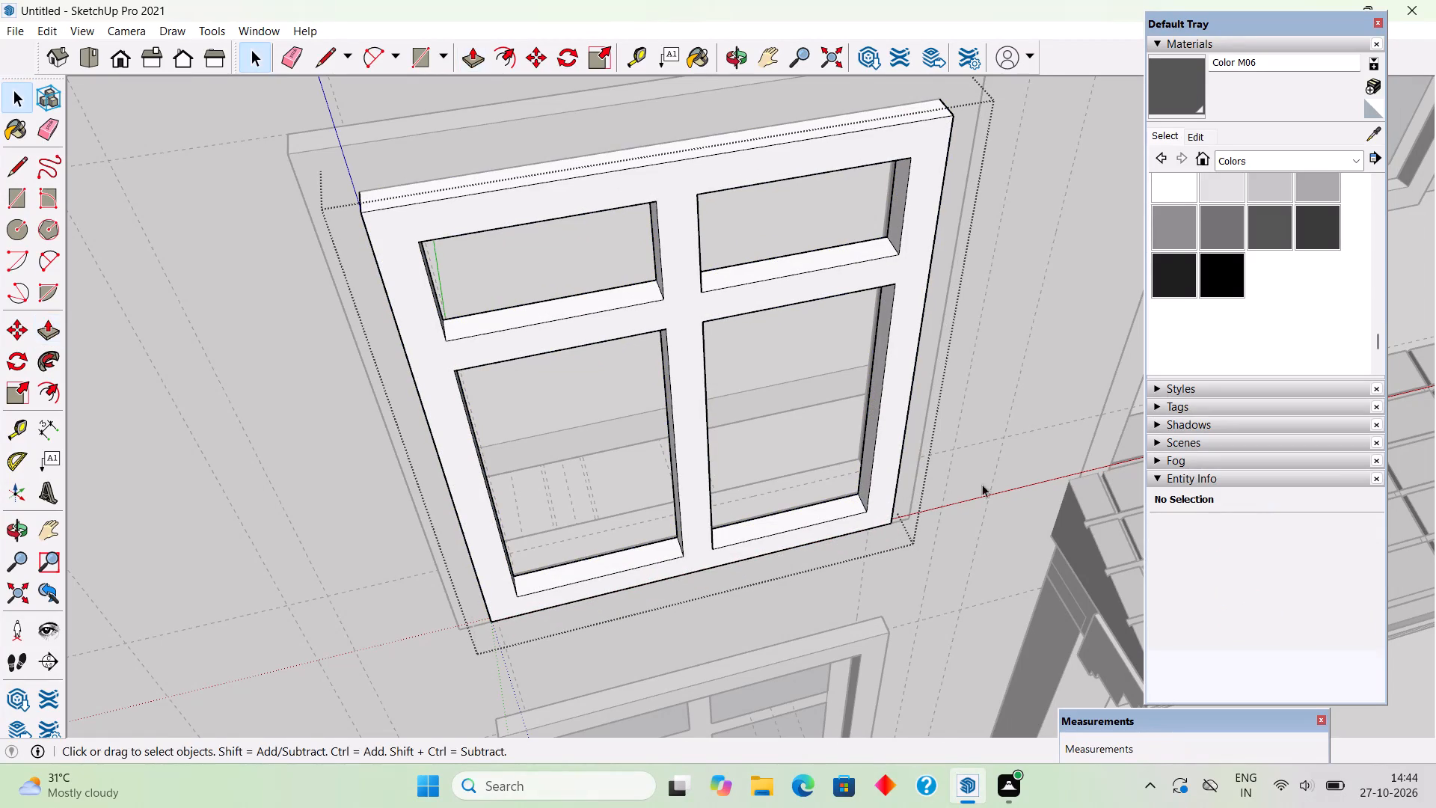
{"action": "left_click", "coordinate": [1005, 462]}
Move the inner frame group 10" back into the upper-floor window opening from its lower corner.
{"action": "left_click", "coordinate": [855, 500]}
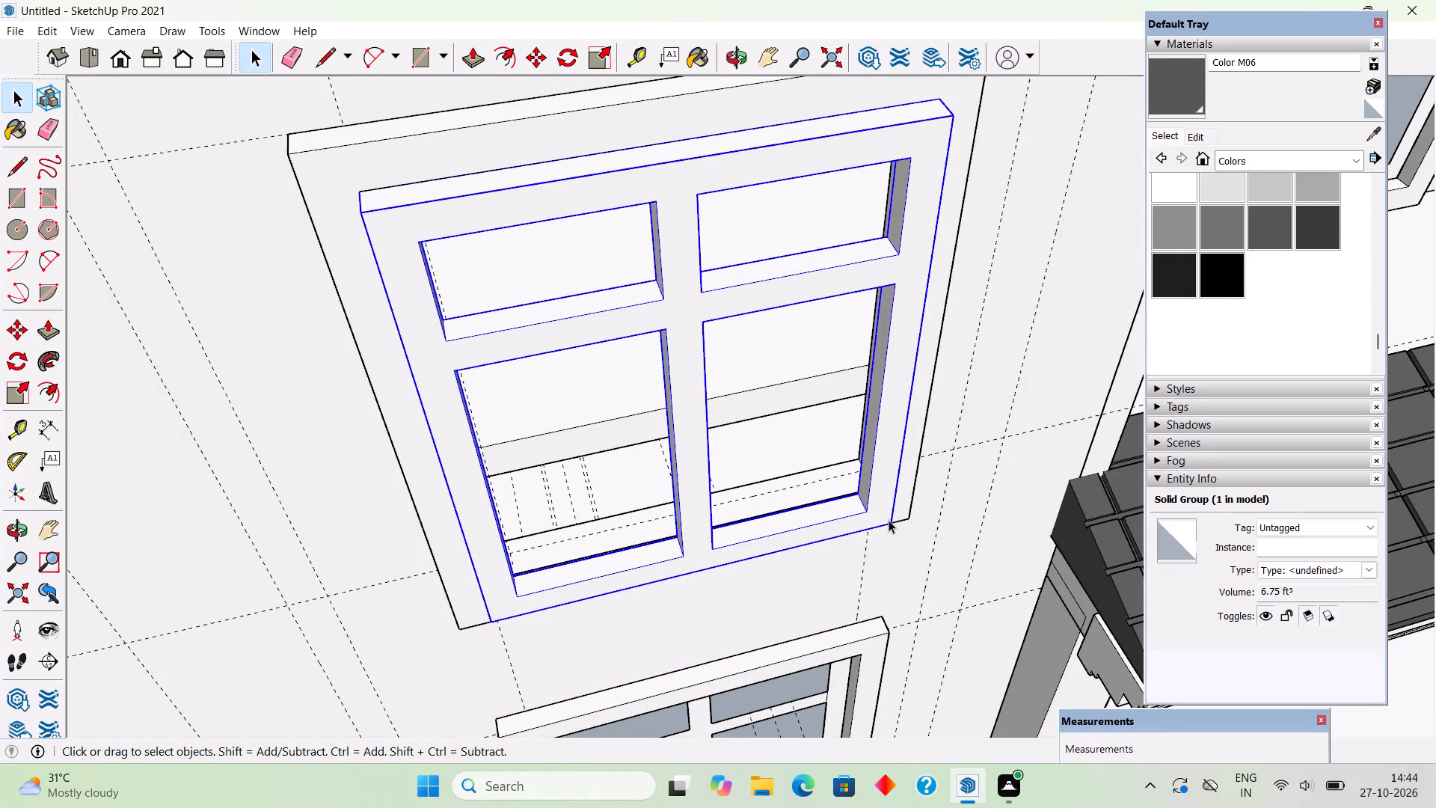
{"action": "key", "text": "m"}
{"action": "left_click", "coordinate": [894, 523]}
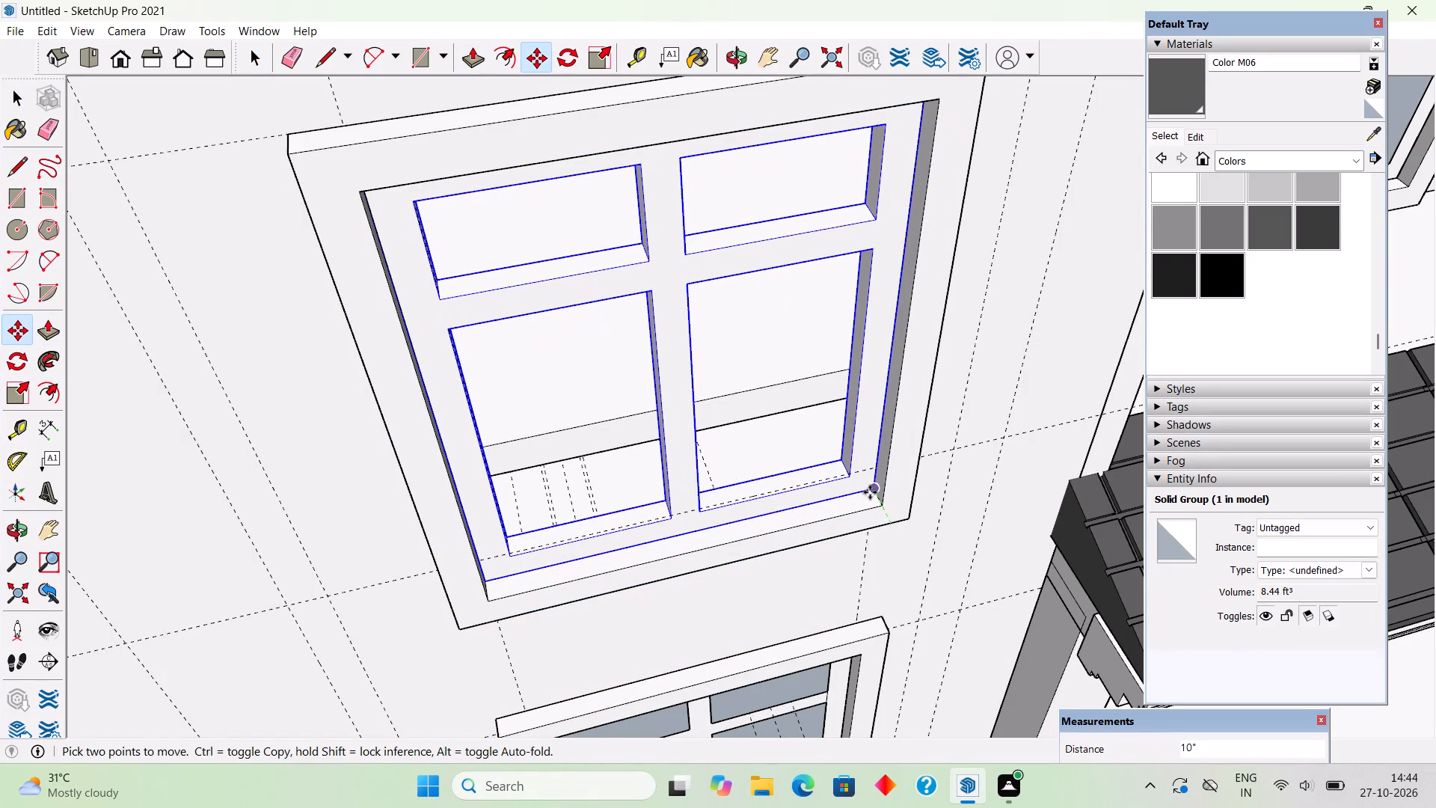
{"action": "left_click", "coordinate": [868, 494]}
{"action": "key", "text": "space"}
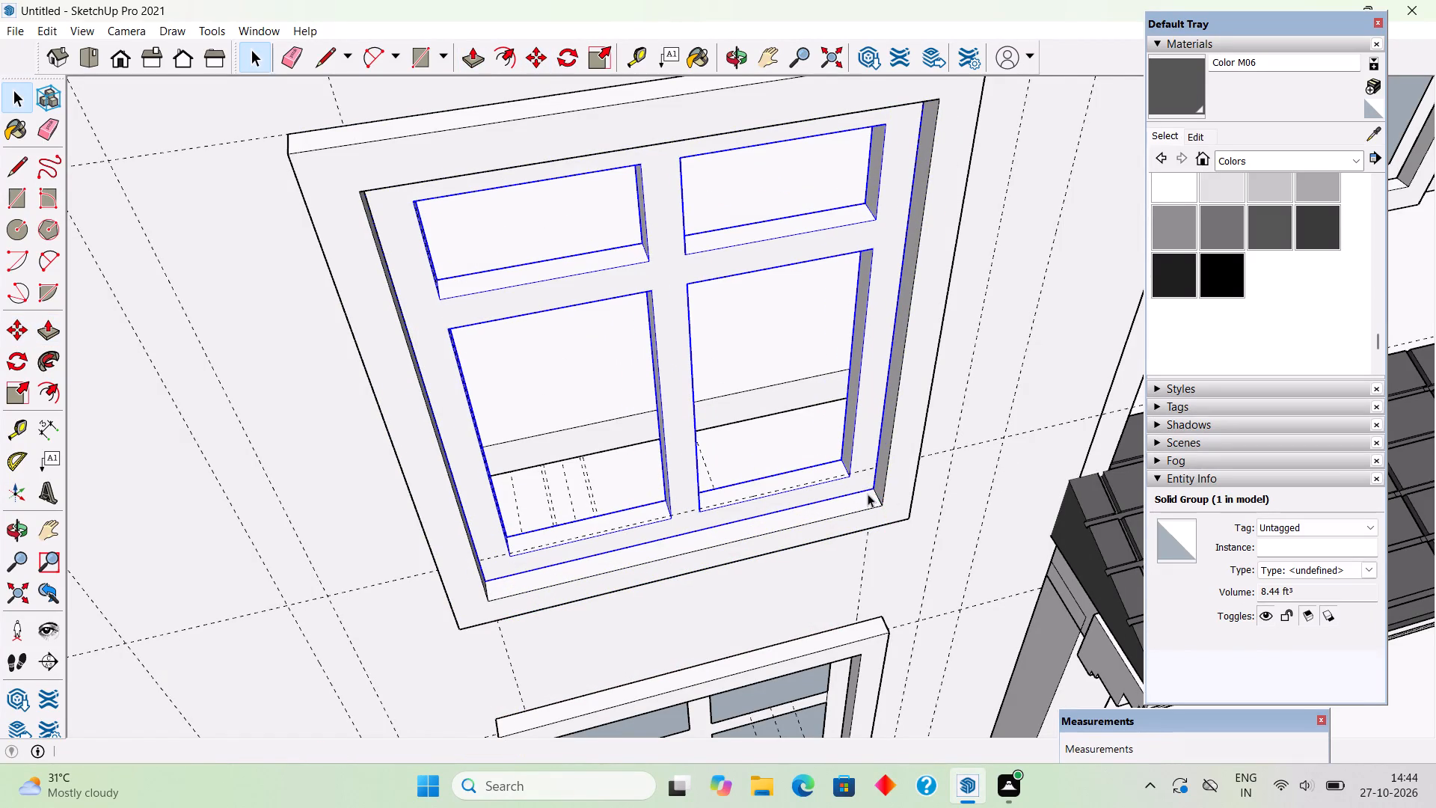
Examine how the inner frame sits within the depth of the upper-floor window opening.
{"action": "scroll", "coordinate": [868, 494], "scroll_direction": "down", "scroll_amount": 13}
{"action": "middle_click_drag", "start_coordinate": [838, 497], "coordinate": [619, 301]}
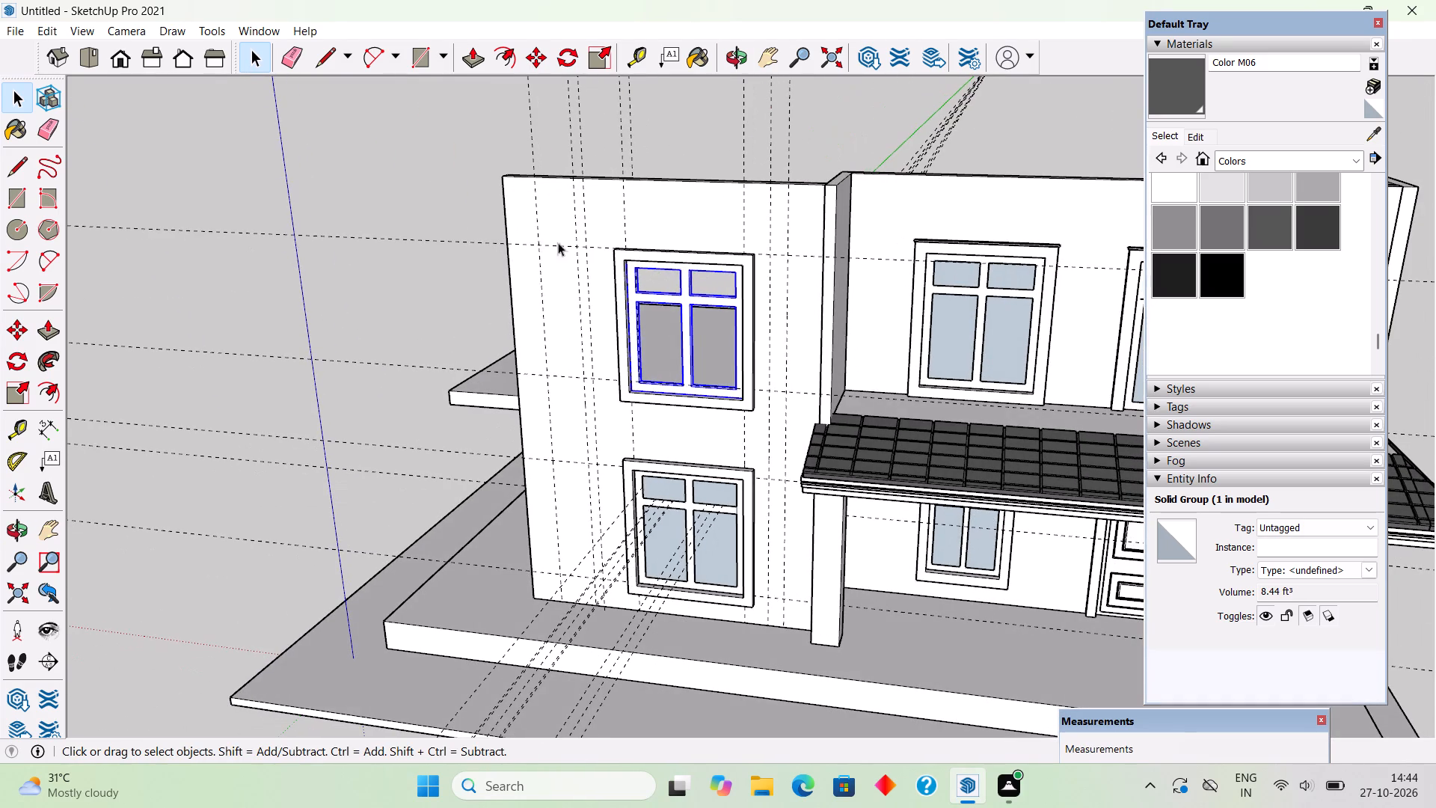
{"action": "left_click", "coordinate": [461, 153]}
{"action": "scroll", "coordinate": [681, 290], "scroll_direction": "up", "scroll_amount": 5}
{"action": "scroll", "coordinate": [747, 293], "scroll_direction": "up", "scroll_amount": 3}
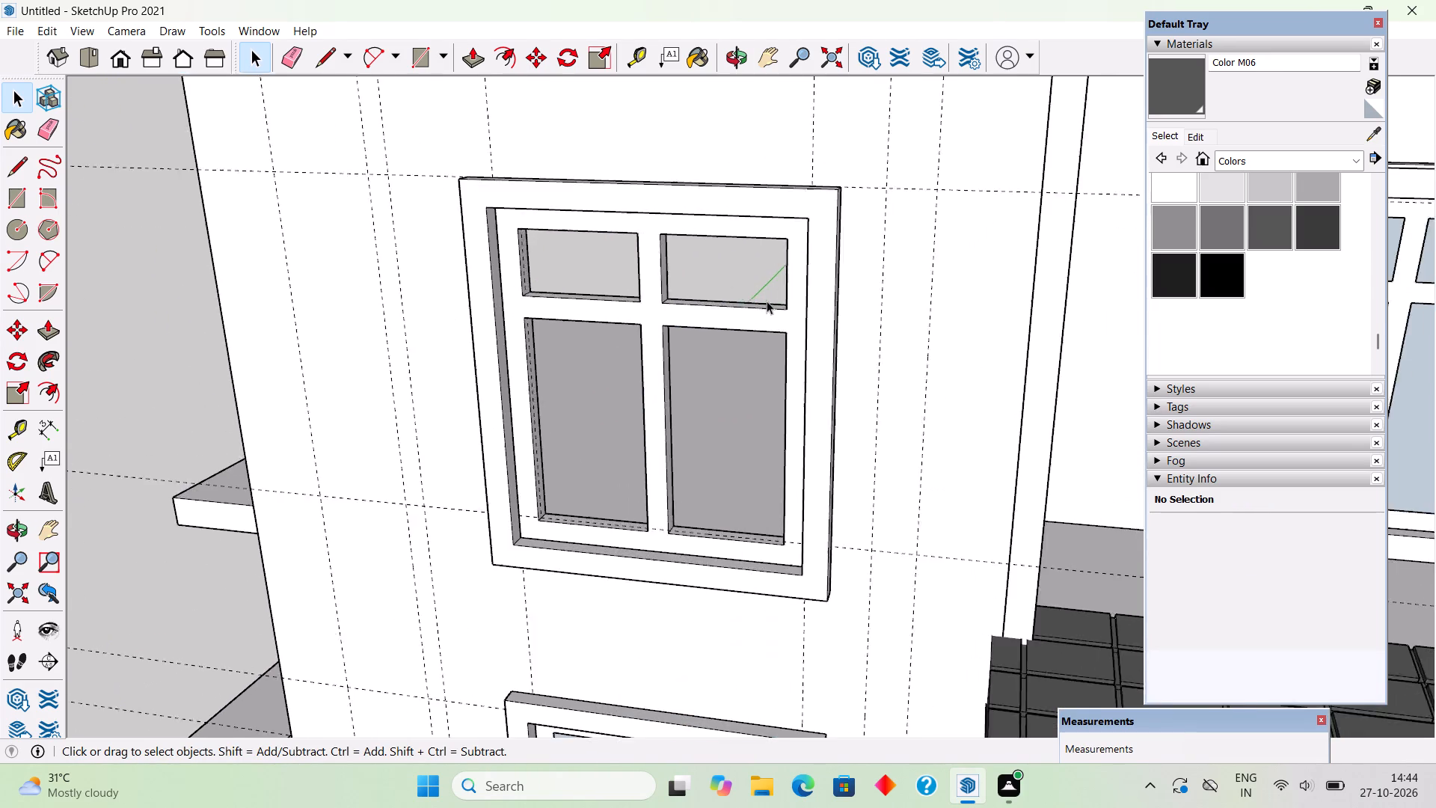
{"action": "middle_click_drag", "start_coordinate": [767, 302], "coordinate": [488, 290]}
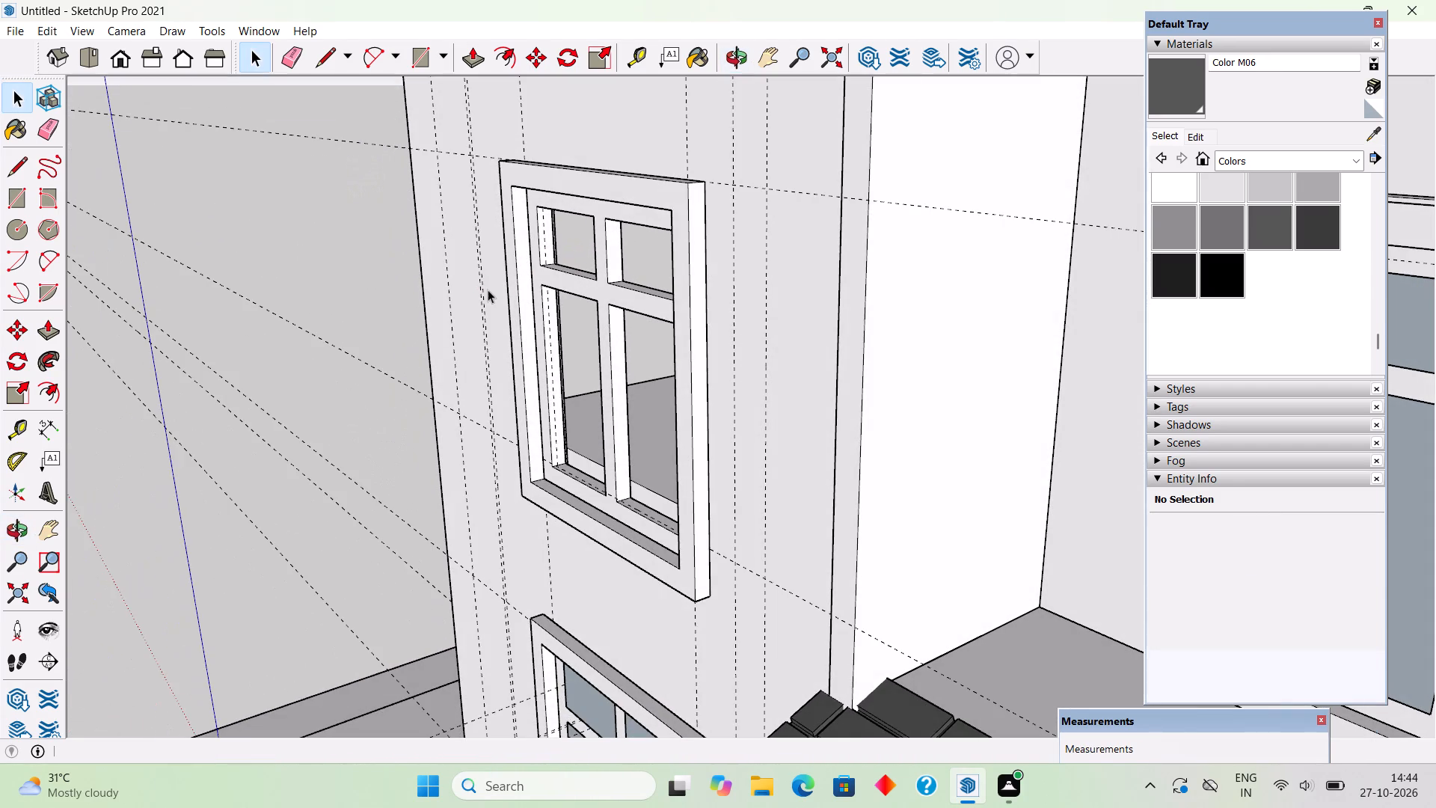
{"action": "scroll", "coordinate": [505, 273], "scroll_direction": "up", "scroll_amount": 9}
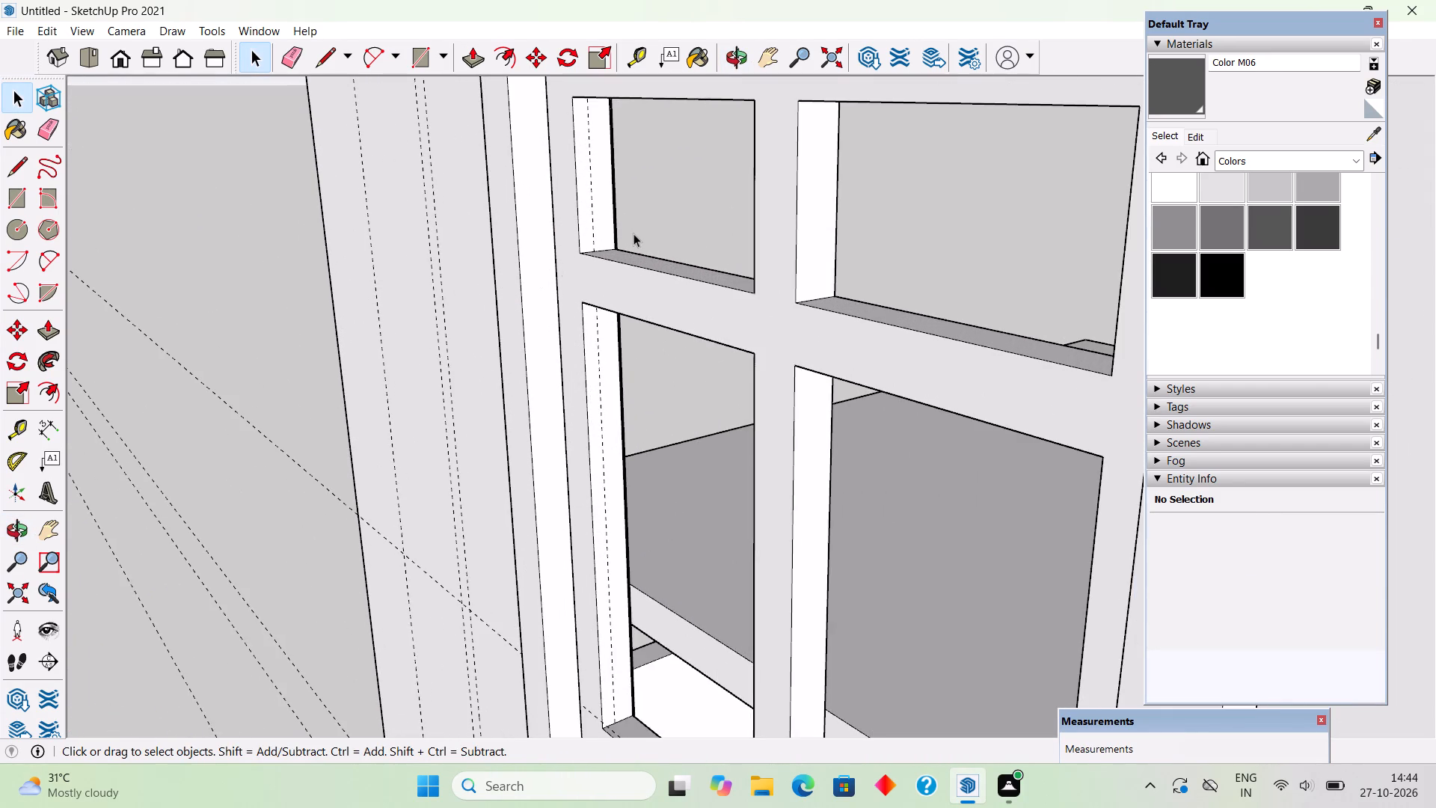
{"action": "middle_click_drag", "start_coordinate": [580, 276], "coordinate": [502, 312]}
{"action": "scroll", "coordinate": [508, 269], "scroll_direction": "up", "scroll_amount": 1}
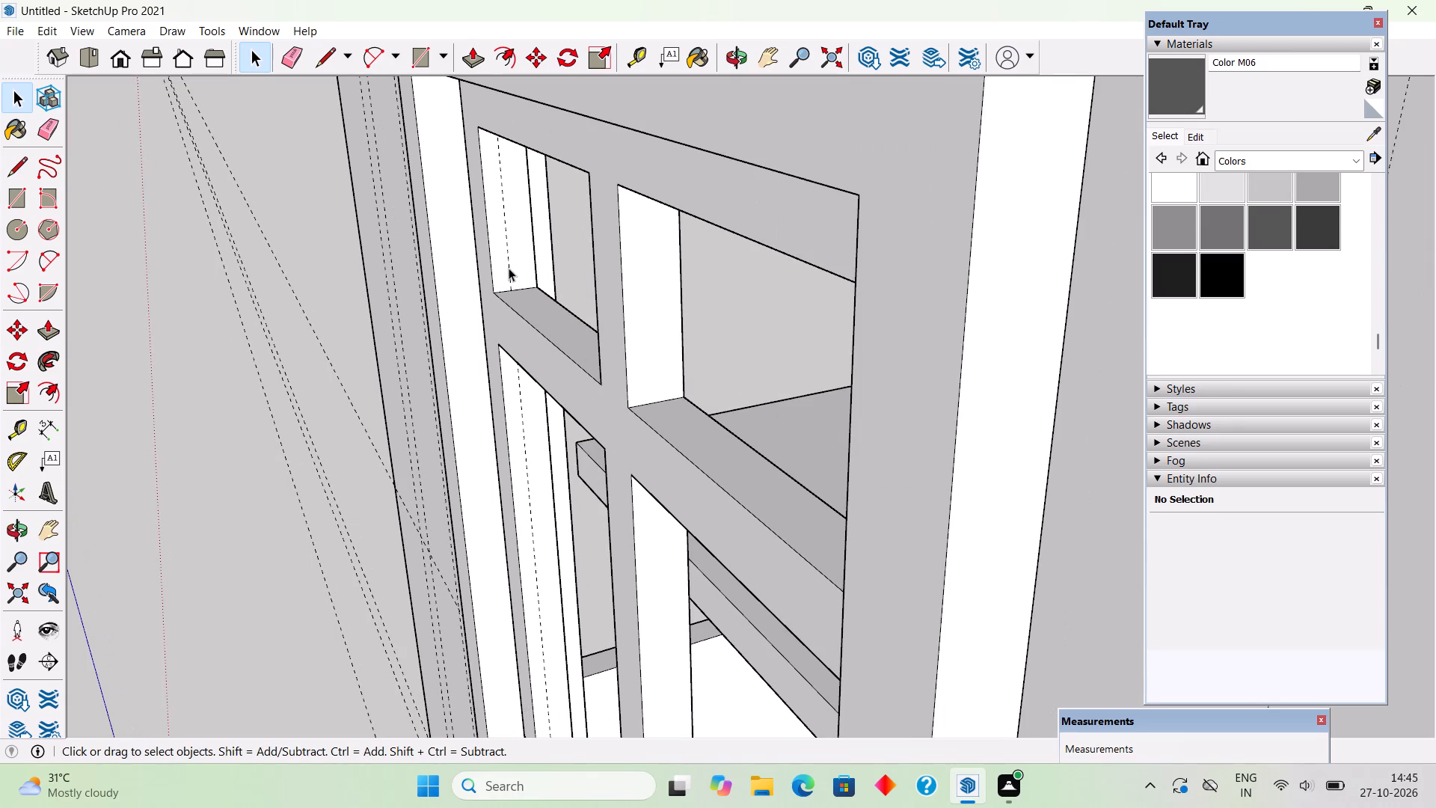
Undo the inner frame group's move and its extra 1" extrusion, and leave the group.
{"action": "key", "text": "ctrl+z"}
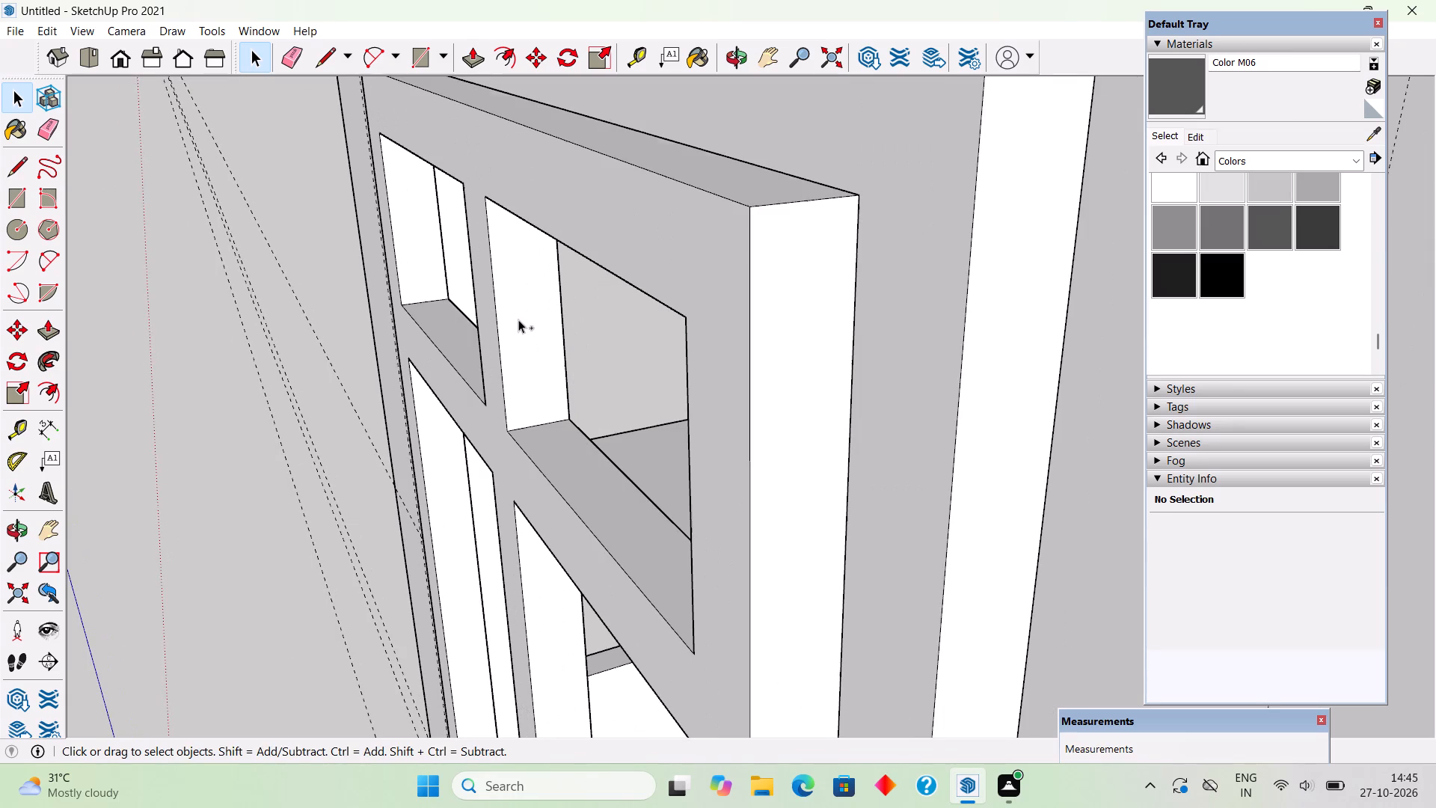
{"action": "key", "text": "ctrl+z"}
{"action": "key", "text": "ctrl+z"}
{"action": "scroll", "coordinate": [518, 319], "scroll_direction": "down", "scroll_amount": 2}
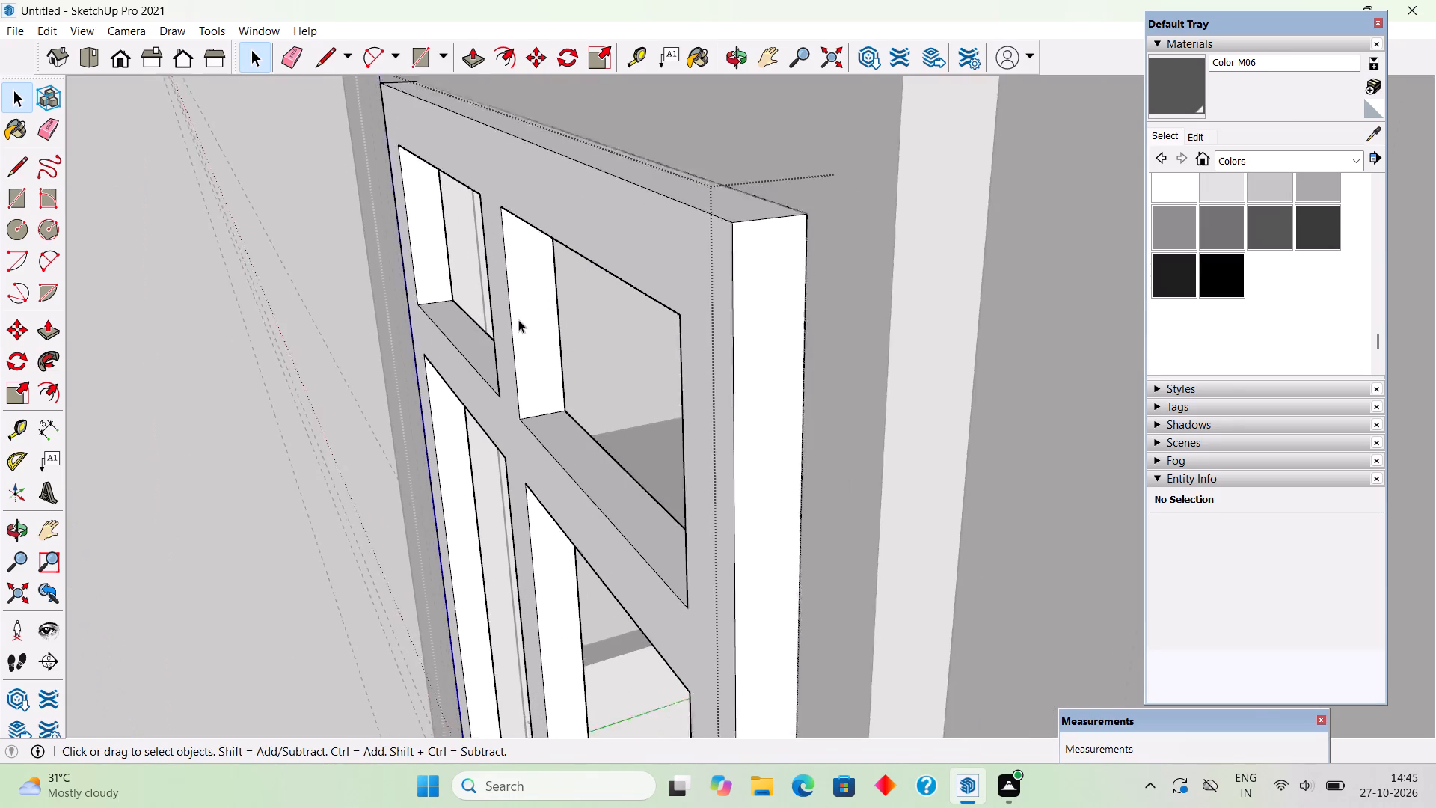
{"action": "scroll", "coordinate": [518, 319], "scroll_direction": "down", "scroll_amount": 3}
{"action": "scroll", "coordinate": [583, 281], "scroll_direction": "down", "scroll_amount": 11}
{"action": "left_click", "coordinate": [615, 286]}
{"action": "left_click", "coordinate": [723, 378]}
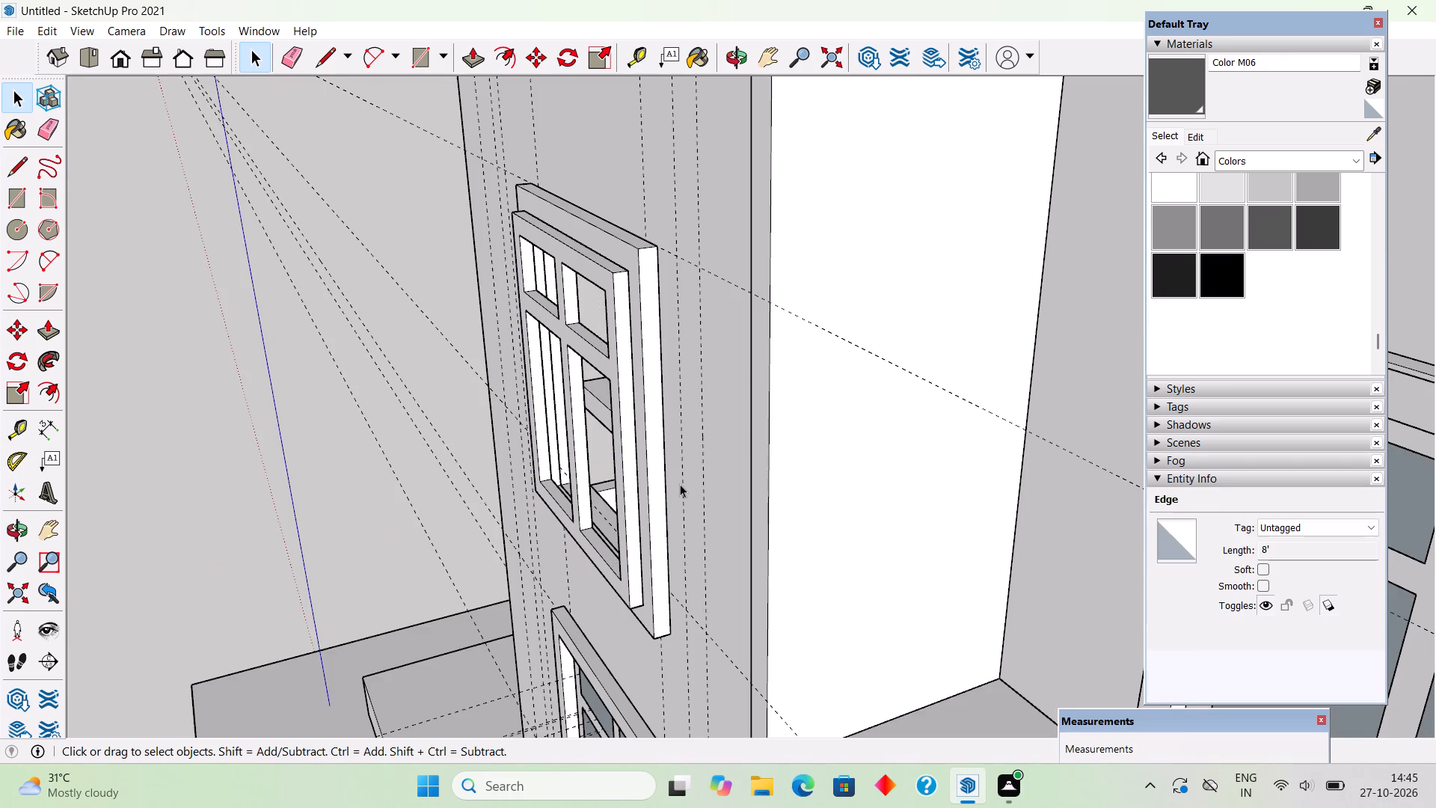
Move the inner frame group back into the upper-floor window opening, using its lower corner as the base point, and deselect it.
{"action": "middle_click_drag", "start_coordinate": [685, 483], "coordinate": [779, 414]}
{"action": "middle_click_drag", "start_coordinate": [552, 558], "coordinate": [1105, 590]}
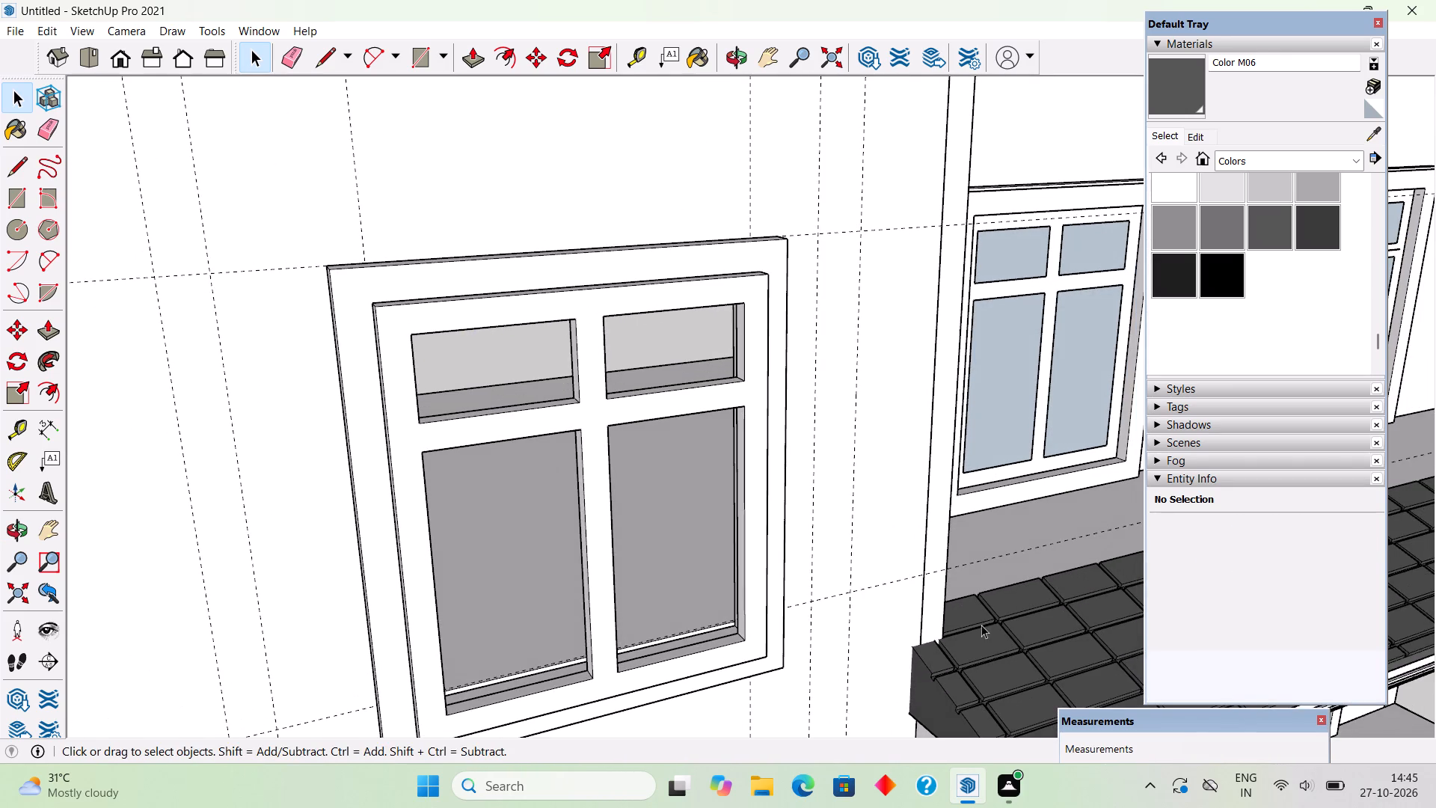
{"action": "left_click", "coordinate": [743, 646]}
{"action": "key", "text": "m"}
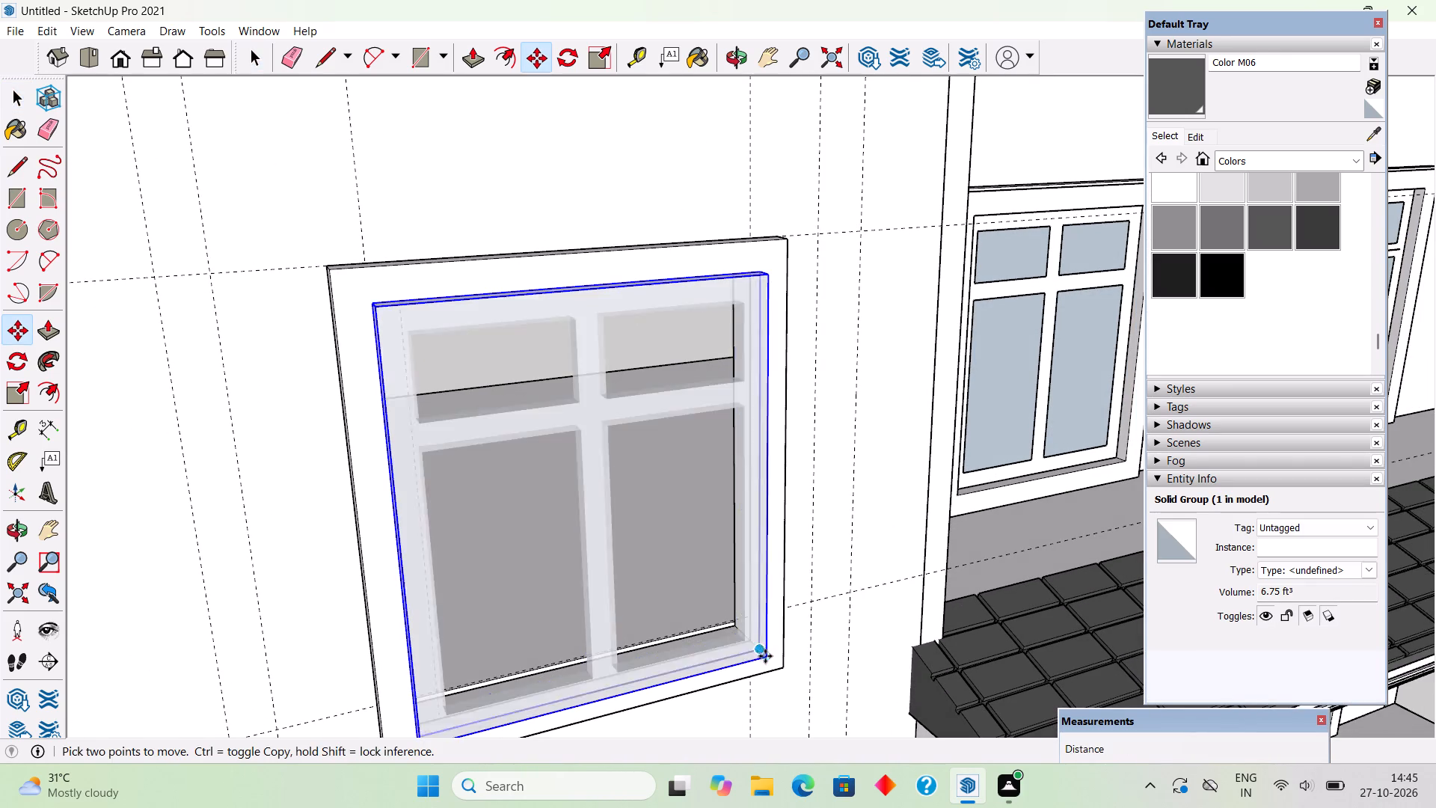
{"action": "left_click", "coordinate": [766, 661]}
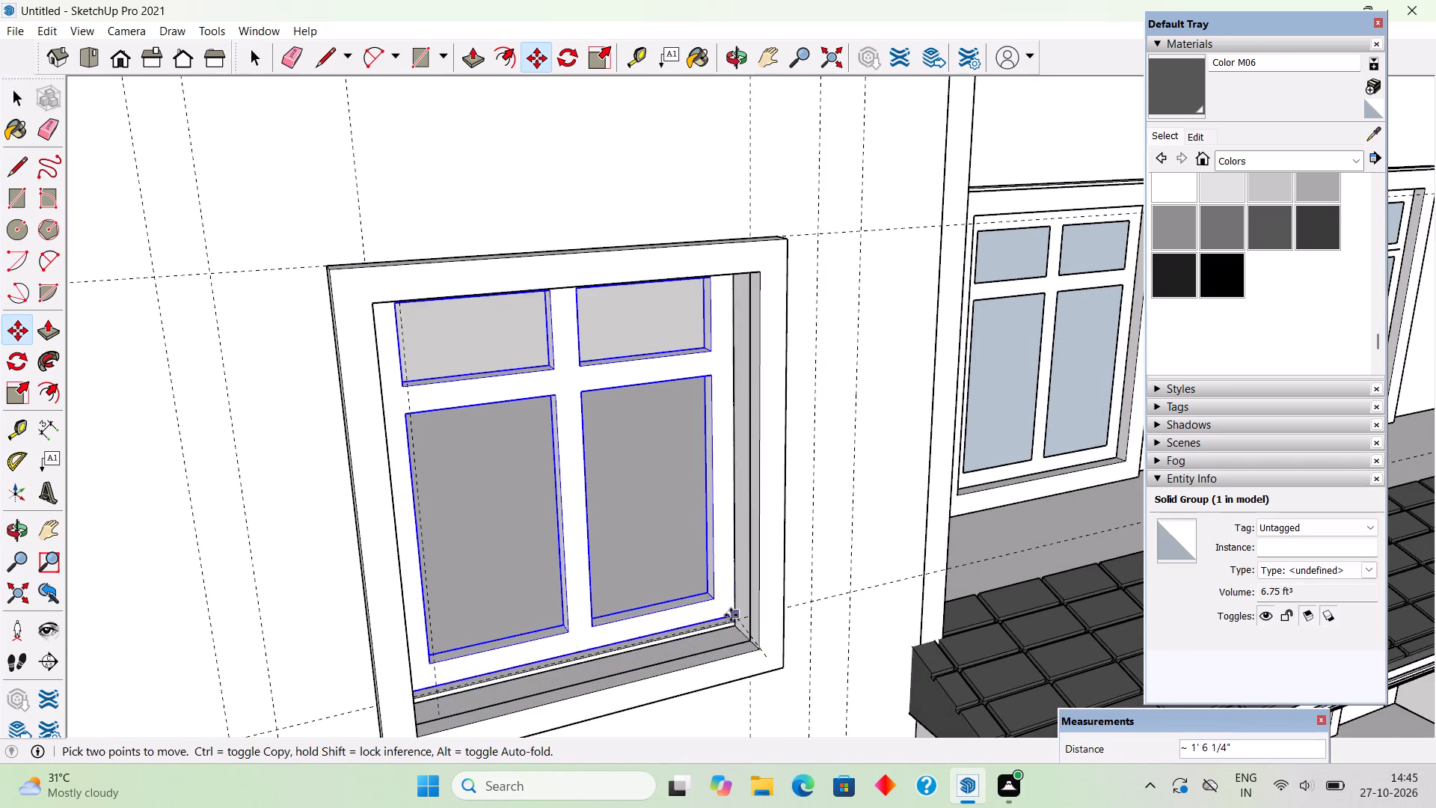
{"action": "left_click", "coordinate": [745, 637]}
{"action": "key", "text": "space"}
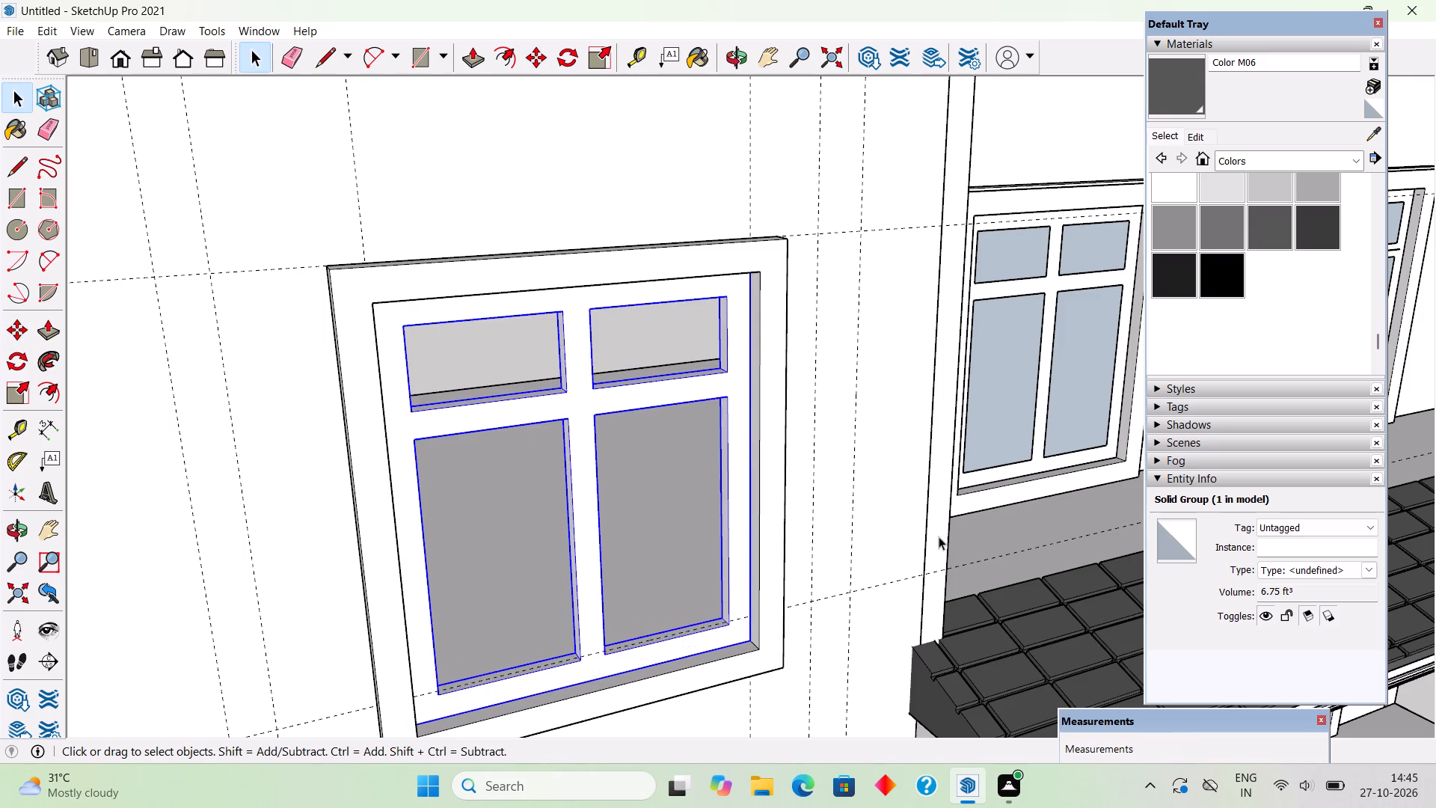
{"action": "middle_click_drag", "start_coordinate": [870, 557], "coordinate": [550, 602]}
{"action": "scroll", "coordinate": [550, 605], "scroll_direction": "down", "scroll_amount": 9}
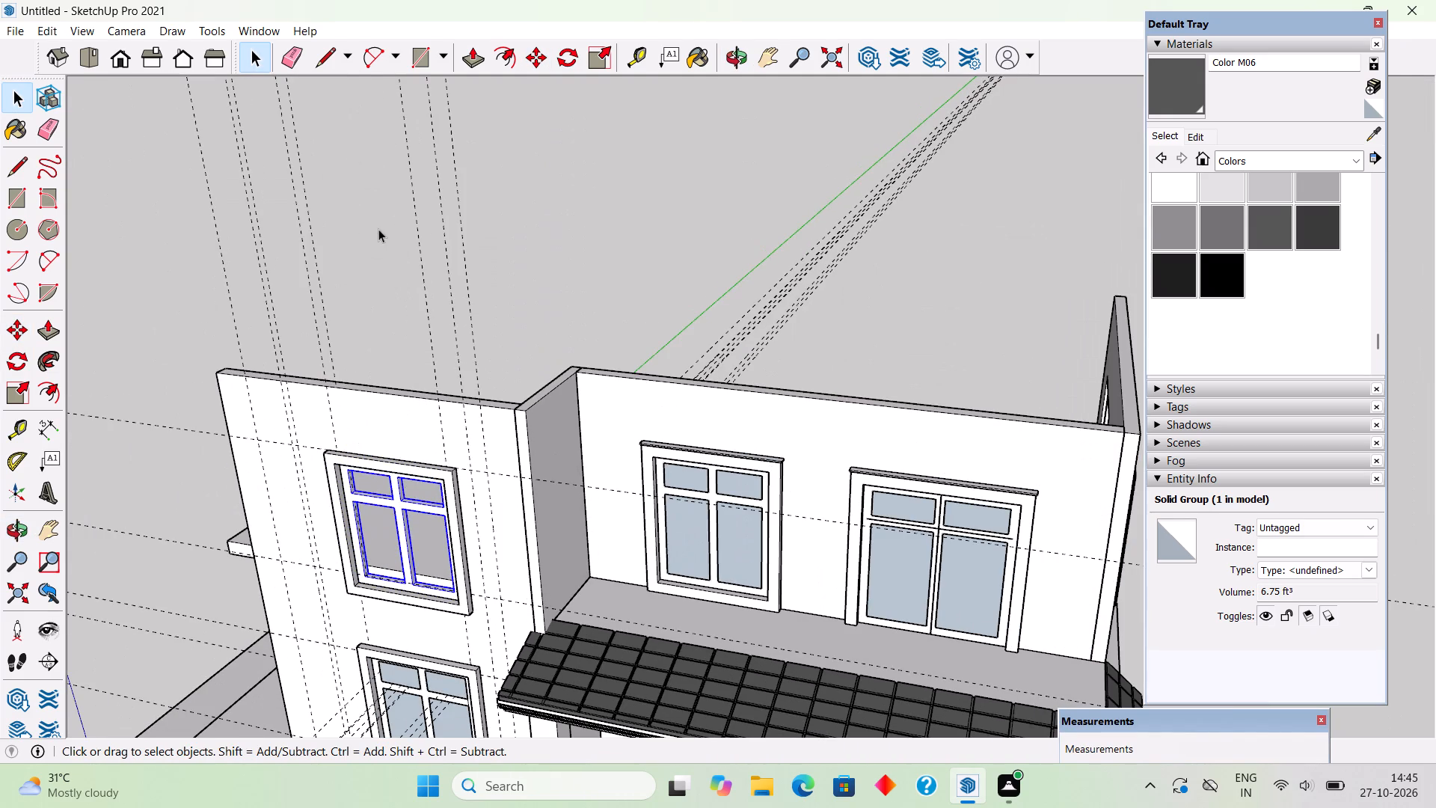
{"action": "left_click", "coordinate": [378, 229]}
Place a guide lengthwise through the middle of the crossbar's top face in the upper-floor window.
{"action": "middle_click_drag", "start_coordinate": [575, 499], "coordinate": [393, 462]}
{"action": "scroll", "coordinate": [384, 456], "scroll_direction": "up", "scroll_amount": 12}
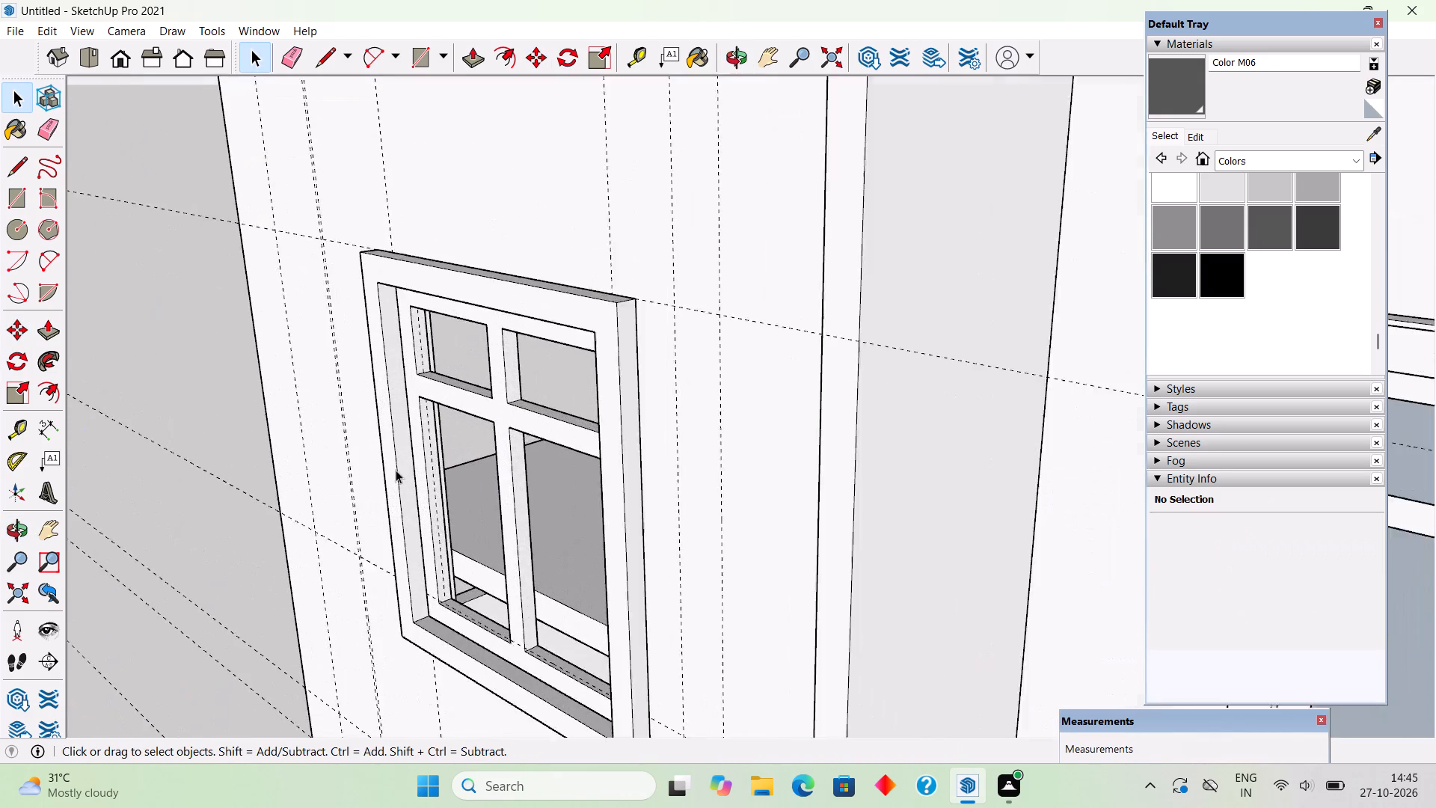
{"action": "scroll", "coordinate": [396, 470], "scroll_direction": "up", "scroll_amount": 6}
{"action": "middle_click_drag", "start_coordinate": [435, 524], "coordinate": [384, 371]}
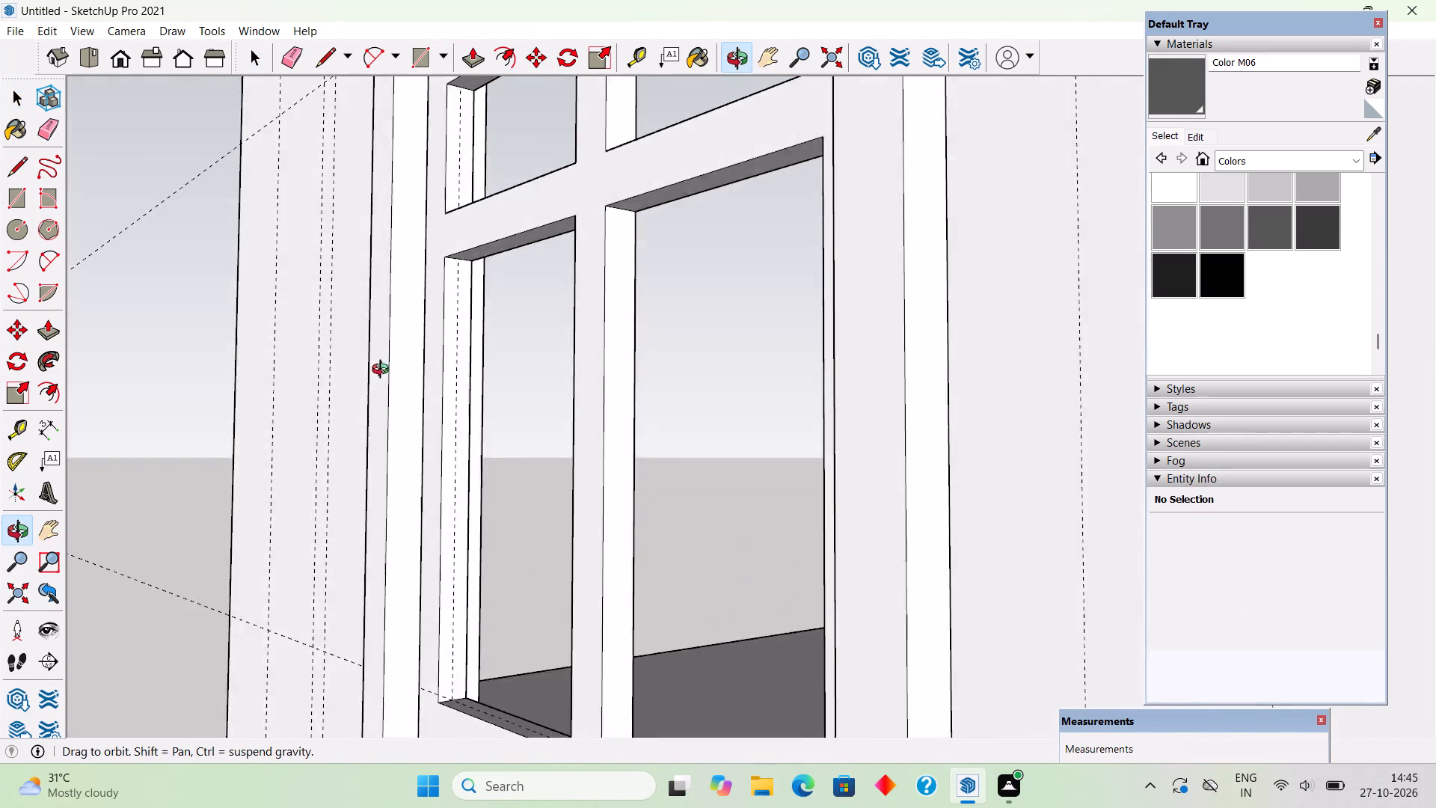
{"action": "middle_click_drag", "start_coordinate": [384, 371], "coordinate": [485, 673]}
{"action": "scroll", "coordinate": [495, 373], "scroll_direction": "up", "scroll_amount": 2}
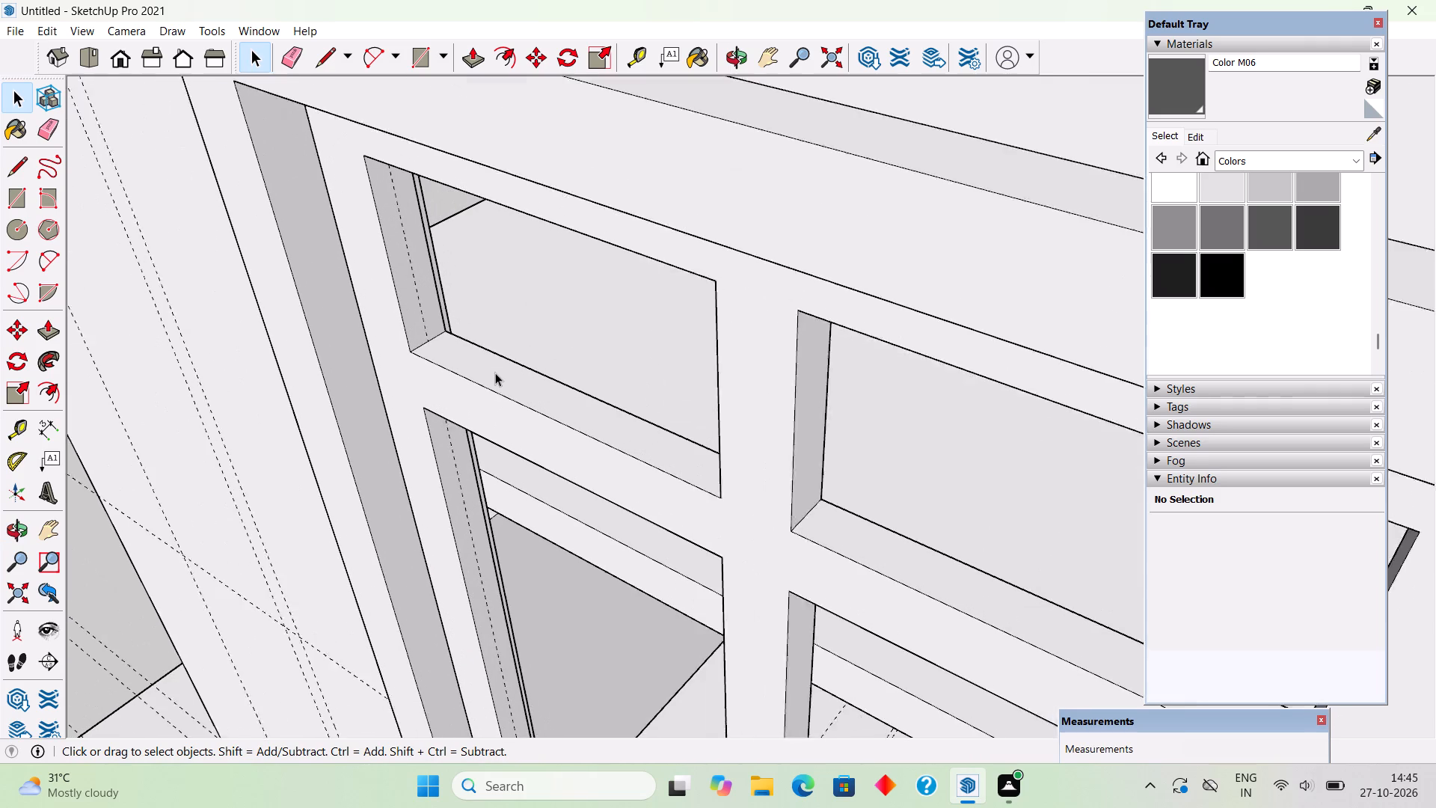
{"action": "scroll", "coordinate": [495, 373], "scroll_direction": "up", "scroll_amount": 2}
{"action": "key", "text": "t"}
{"action": "left_click", "coordinate": [437, 365]}
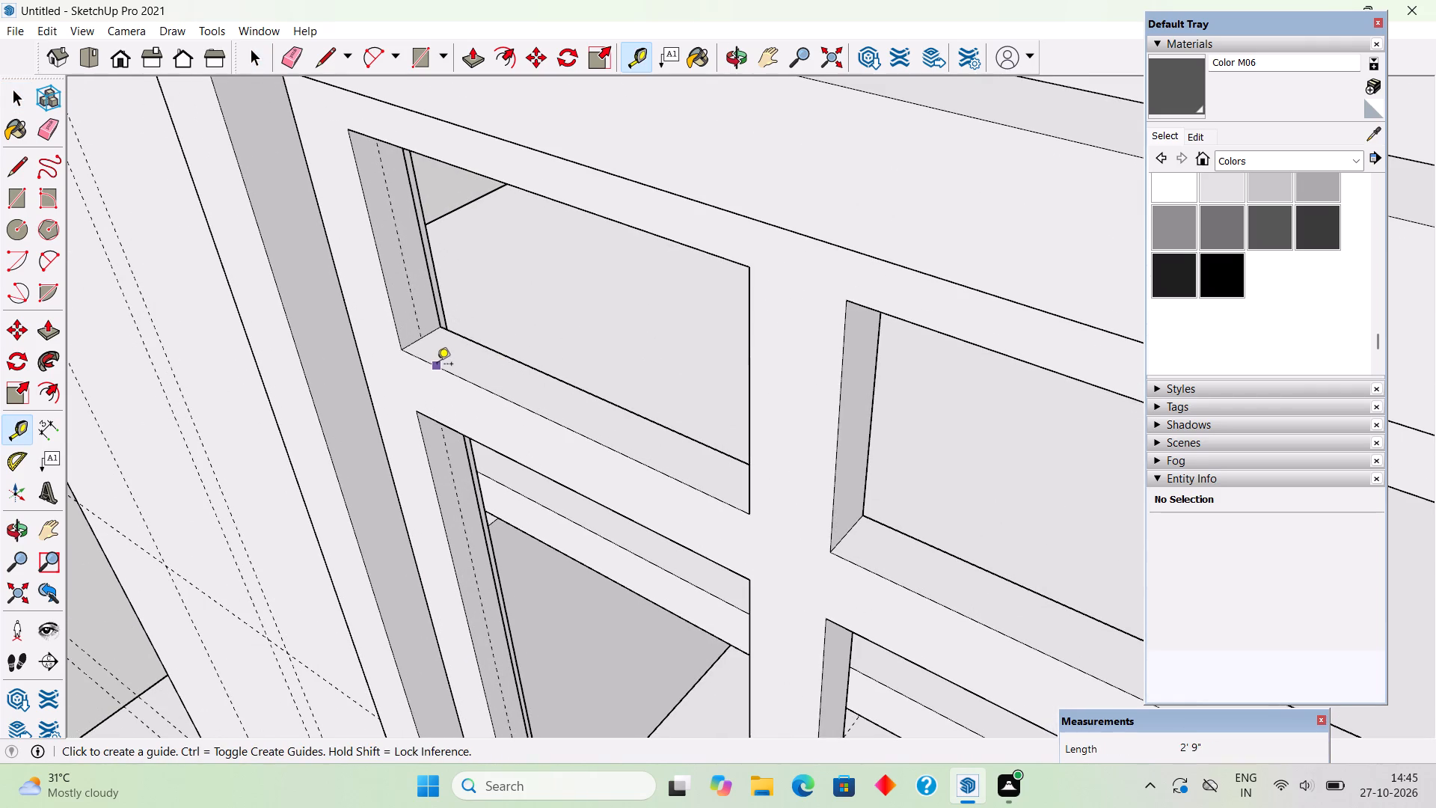
{"action": "left_click", "coordinate": [422, 338]}
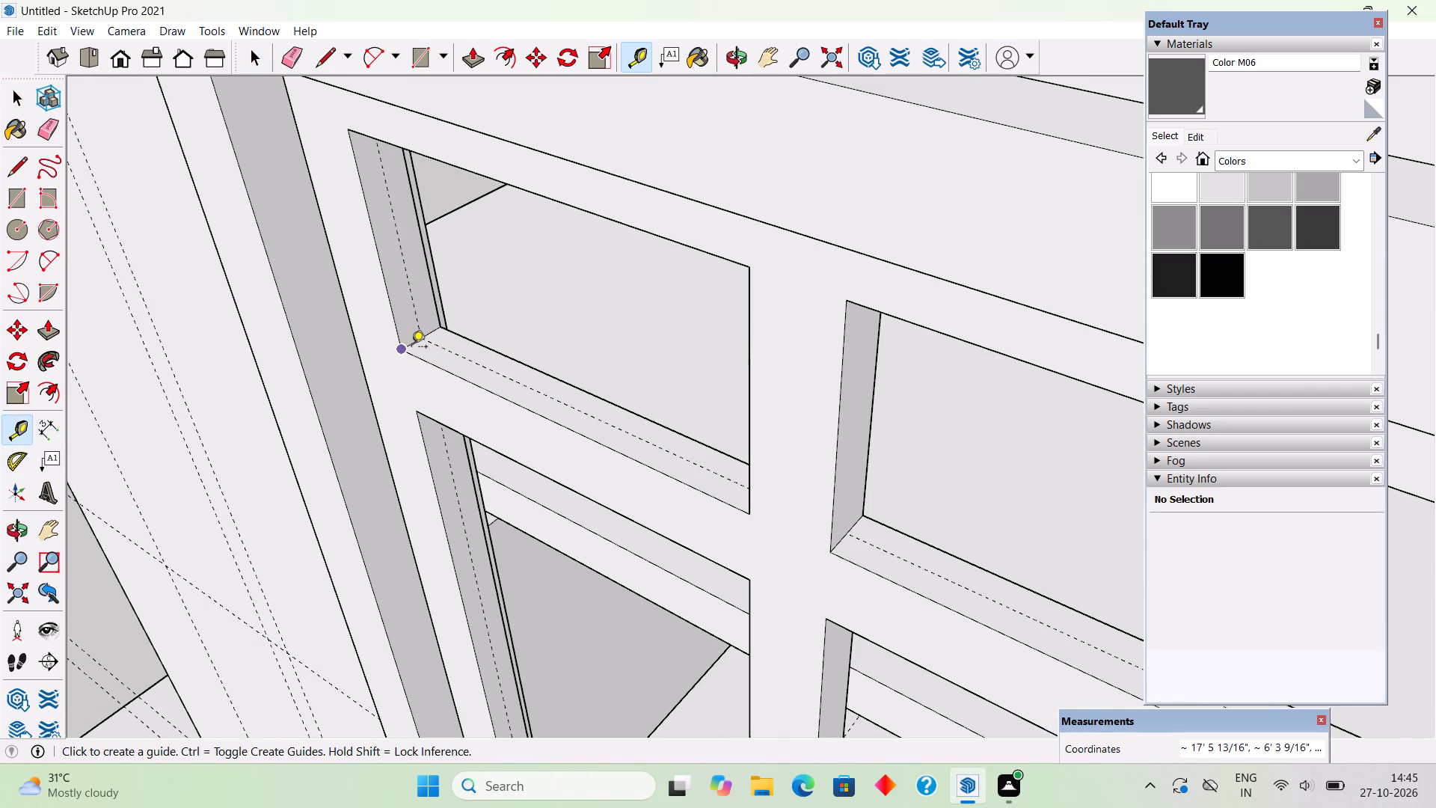
Place a depth-direction guide 9" above the crossbar on the side of the window's upper-left pane opening.
{"action": "scroll", "coordinate": [411, 348], "scroll_direction": "up", "scroll_amount": 7}
{"action": "left_click", "coordinate": [411, 344]}
{"action": "scroll", "coordinate": [412, 343], "scroll_direction": "down", "scroll_amount": 4}
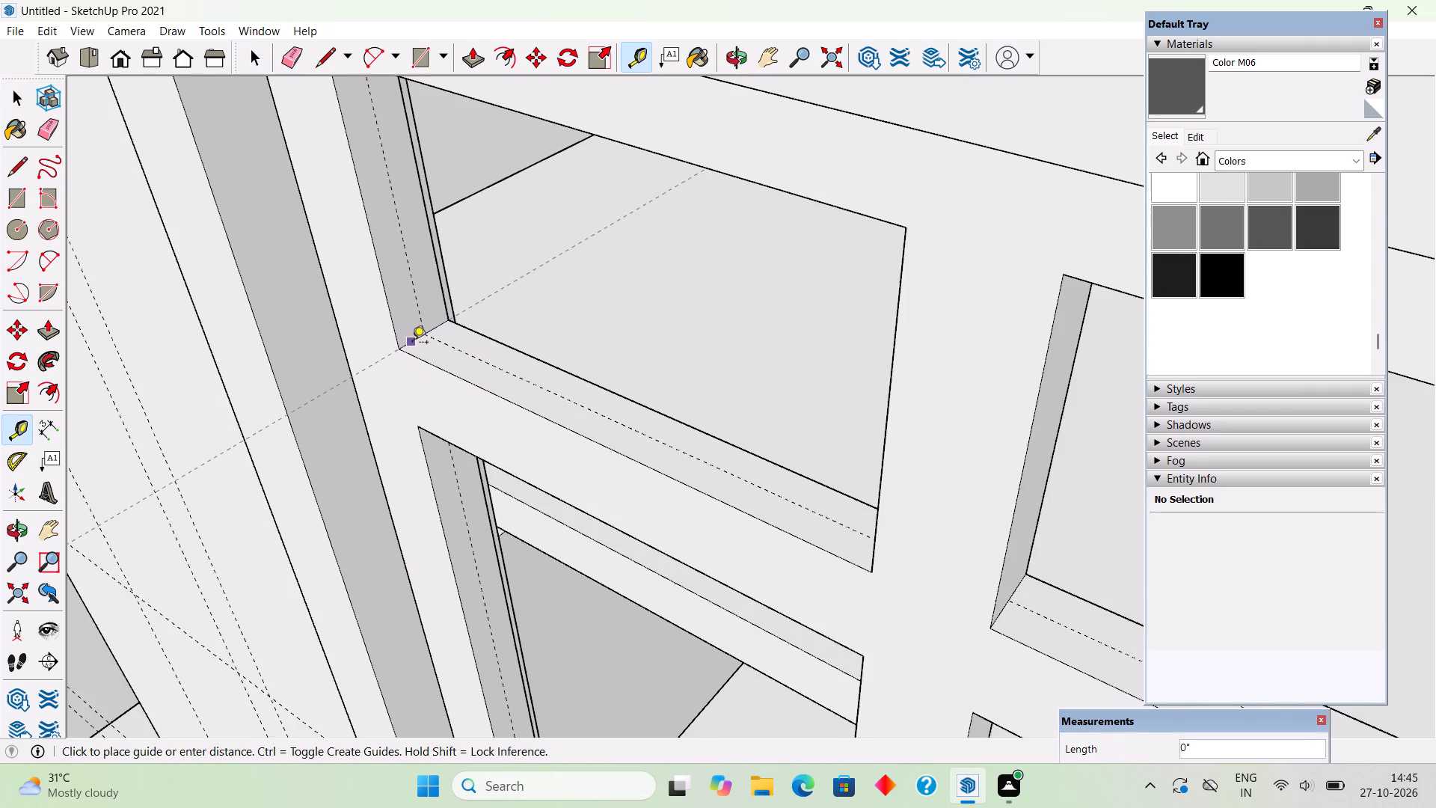
{"action": "scroll", "coordinate": [412, 343], "scroll_direction": "down", "scroll_amount": 4}
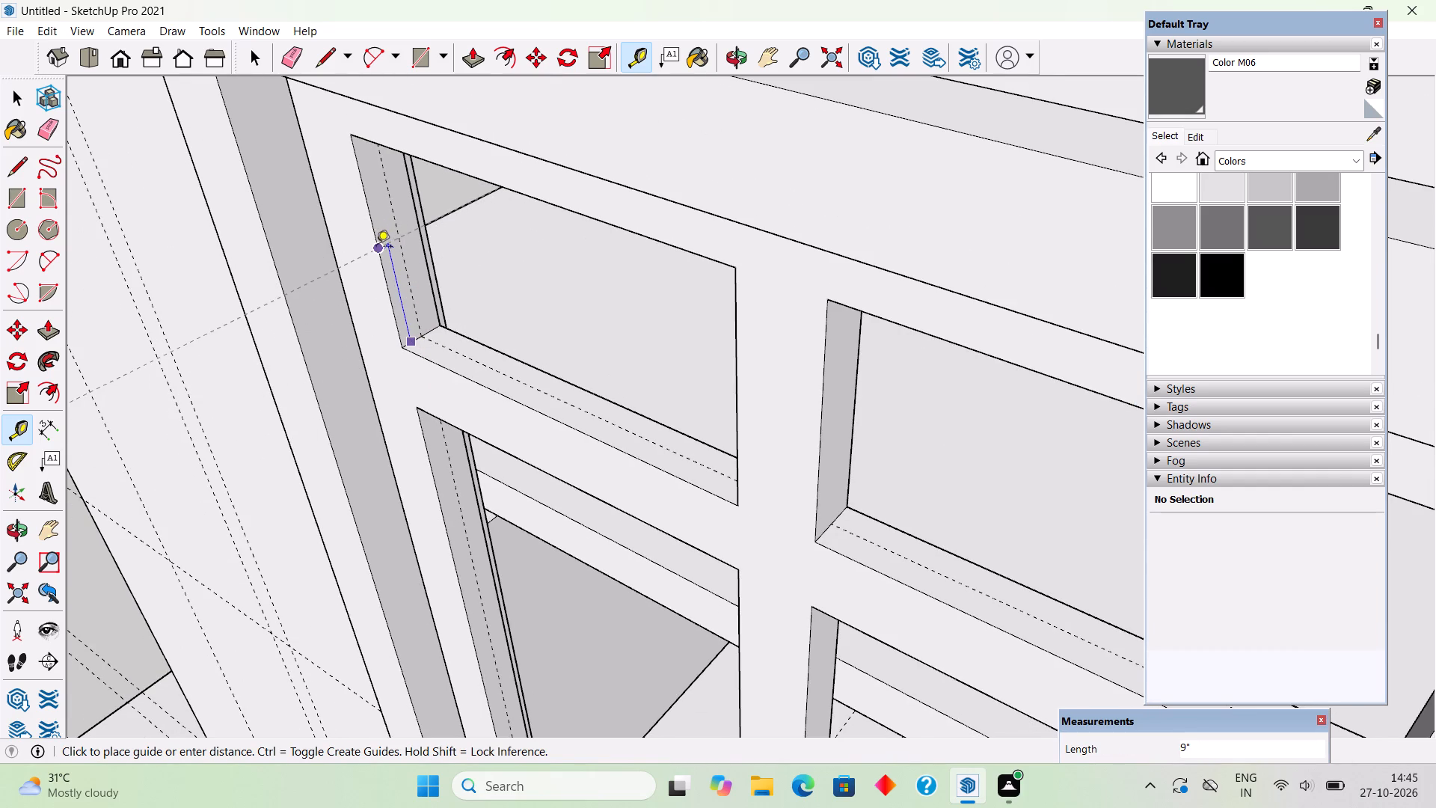
{"action": "left_click", "coordinate": [377, 249]}
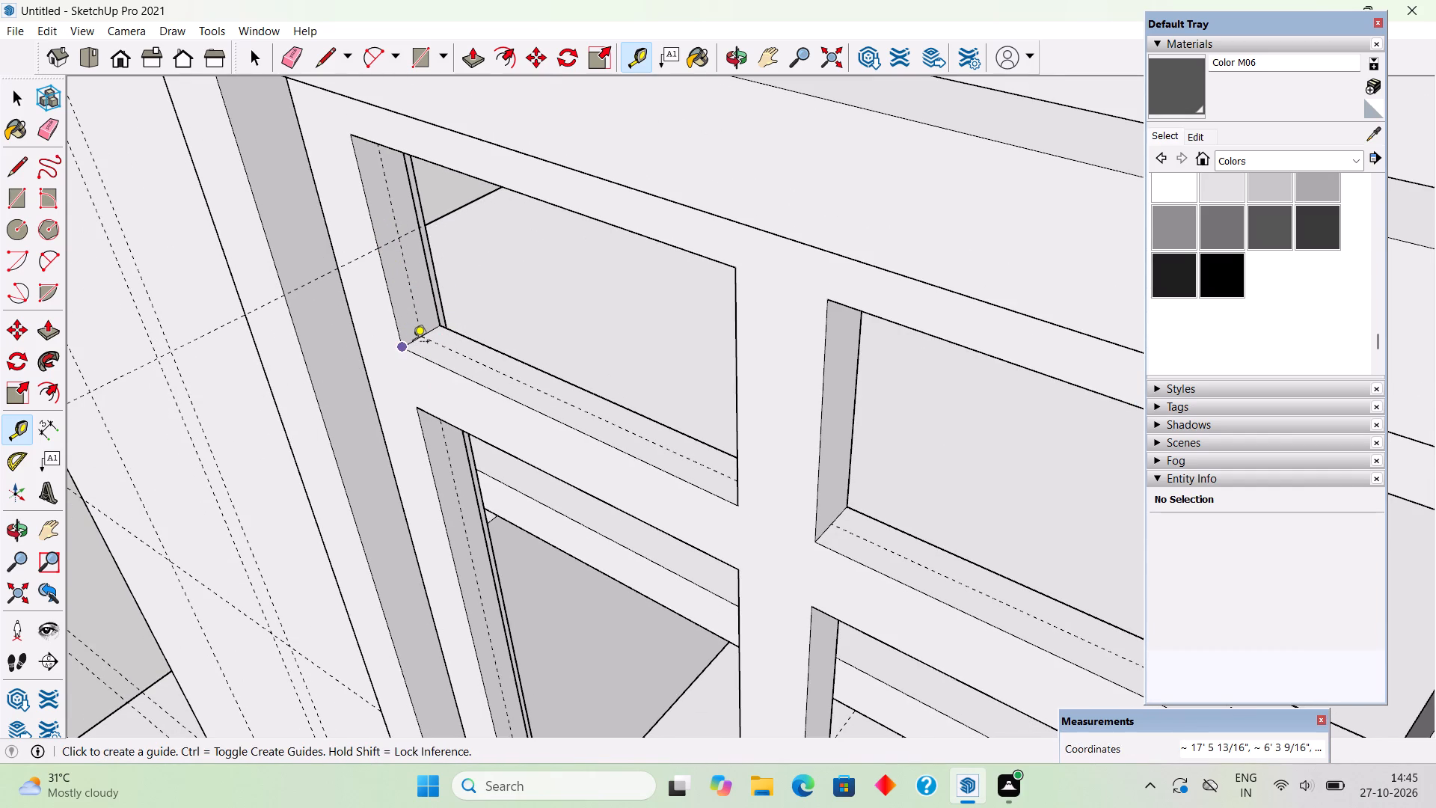
Place a depth-direction guide across the crossbar at the middle of the upper-left pane's width.
{"action": "scroll", "coordinate": [414, 343], "scroll_direction": "up", "scroll_amount": 1}
{"action": "left_click", "coordinate": [414, 343]}
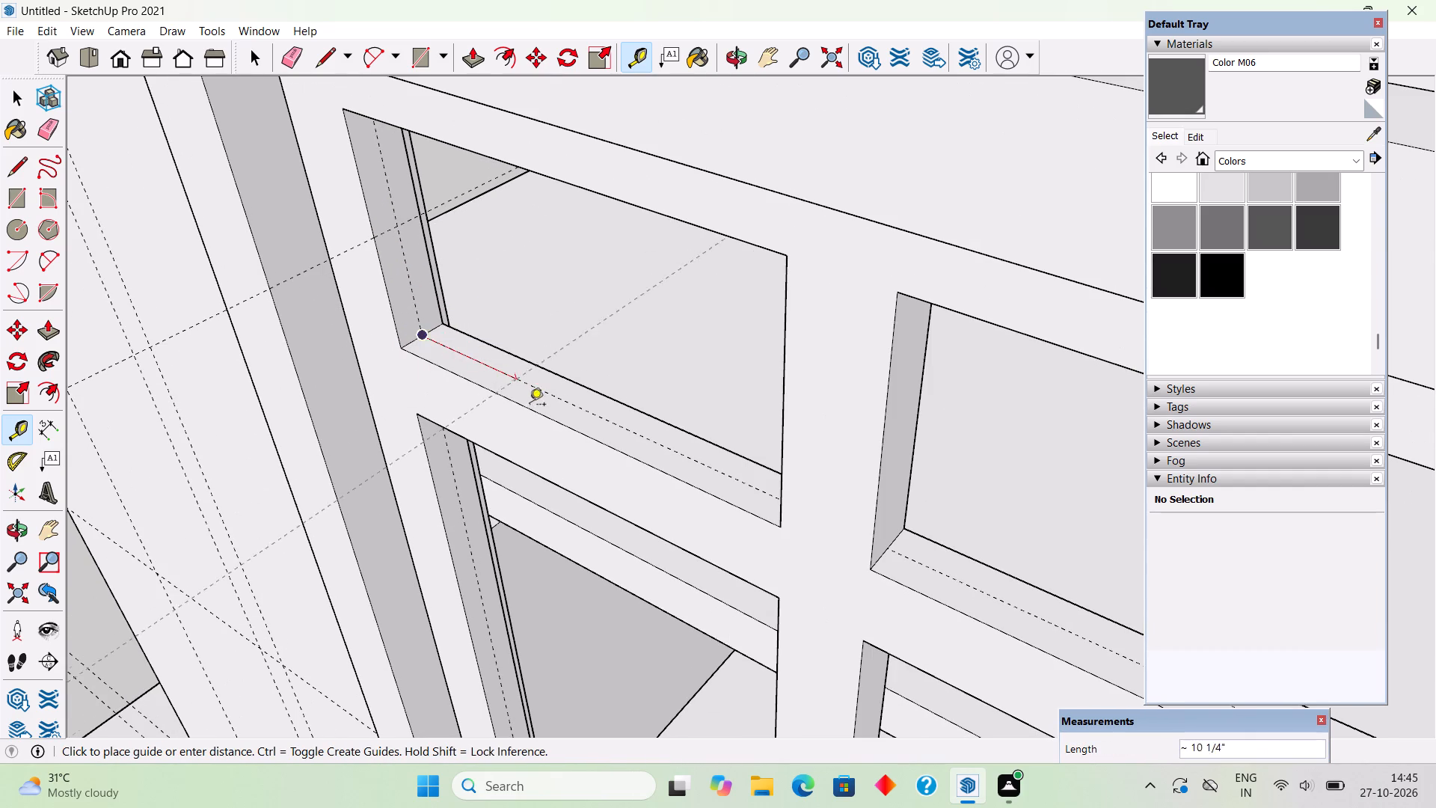
{"action": "left_click", "coordinate": [568, 435]}
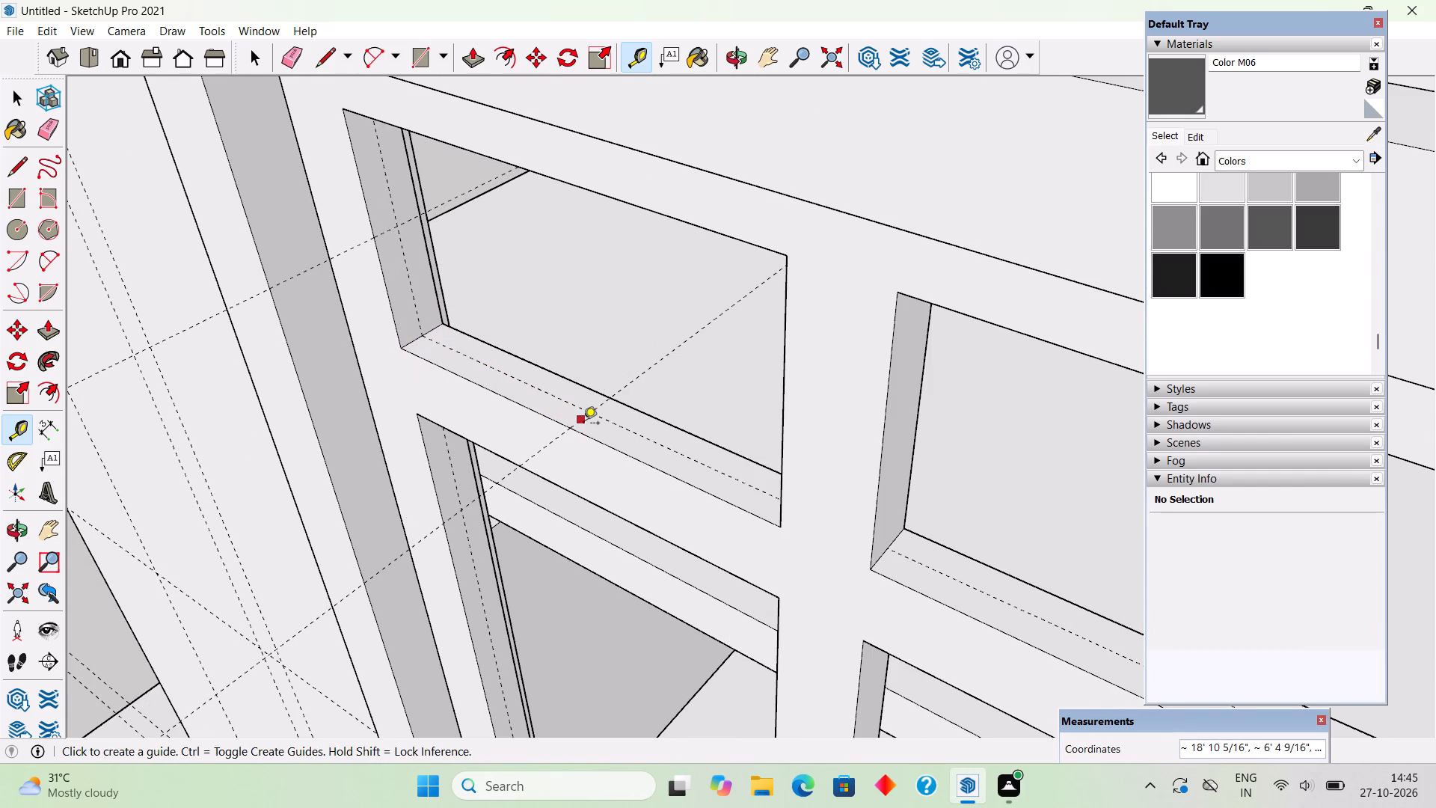
Add guides offset 6" to each side of the upper-left pane's centre guide.
{"action": "left_click", "coordinate": [583, 424]}
{"action": "key", "text": "6"}
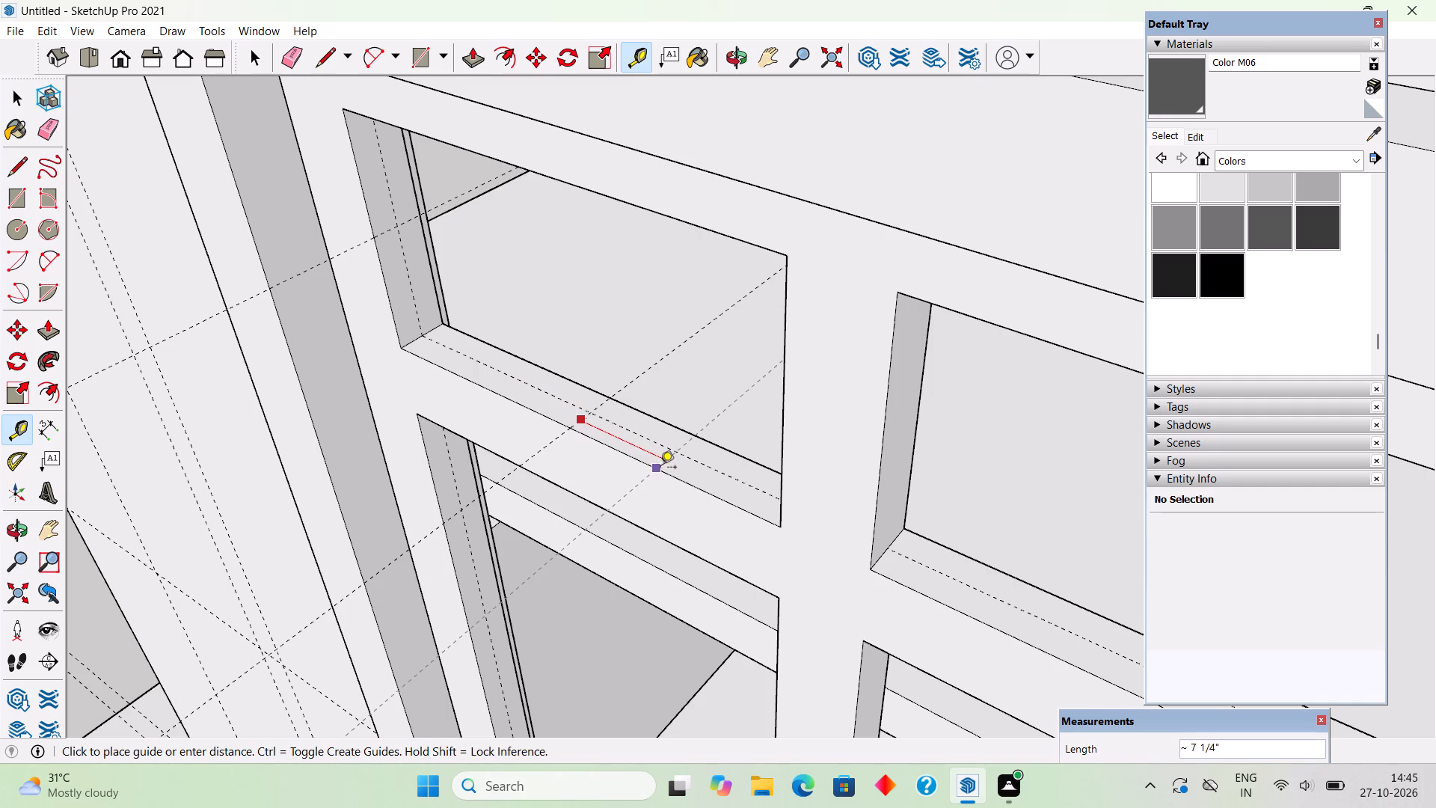
{"action": "key", "text": "shift+quotedbl"}
{"action": "key", "text": "Return"}
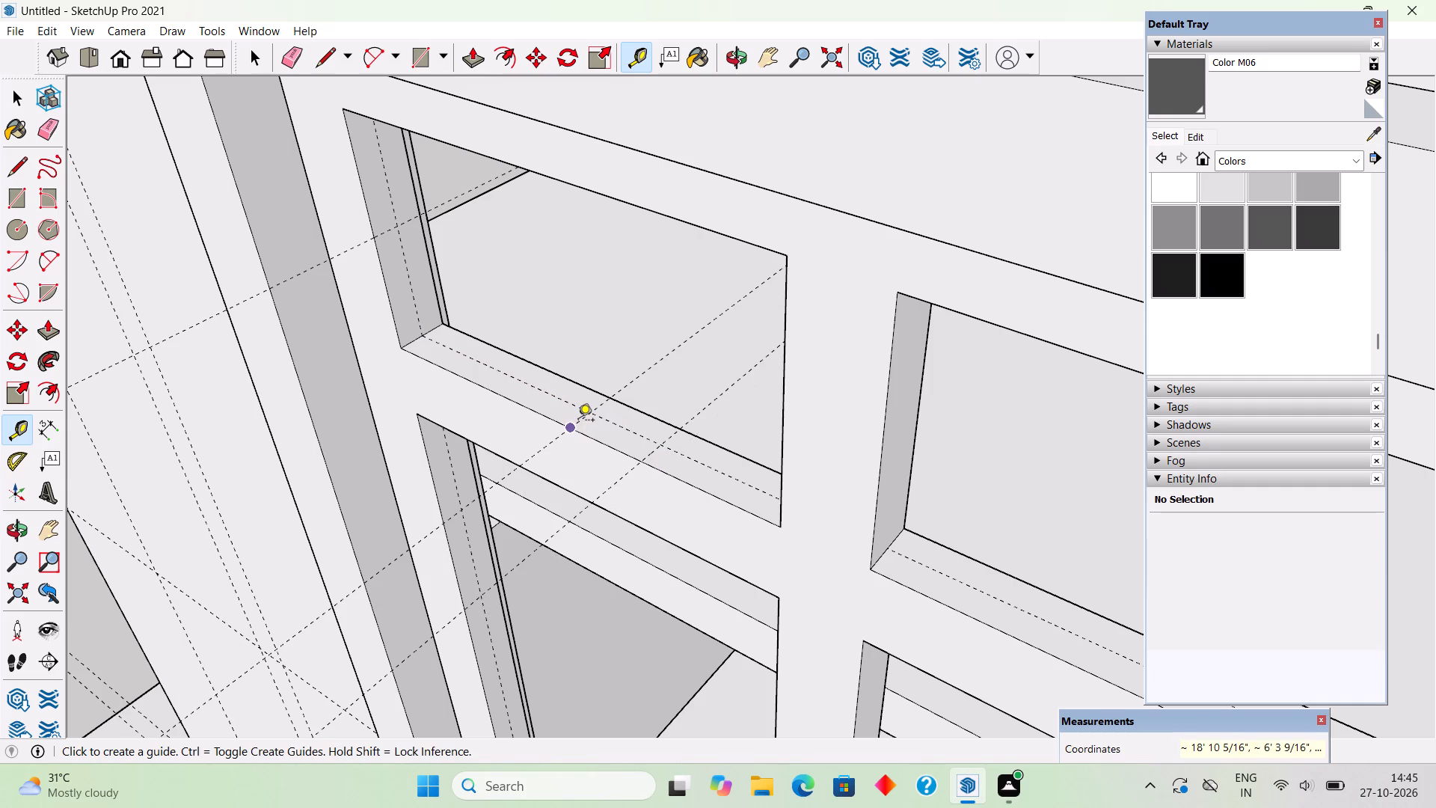
{"action": "left_click", "coordinate": [578, 421]}
{"action": "type", "text": "6\""}
{"action": "key", "text": "Return"}
Measure the spacing between the guides crossing the ground-floor window's crossbar in its upper-left pane.
{"action": "scroll", "coordinate": [518, 385], "scroll_direction": "down", "scroll_amount": 14}
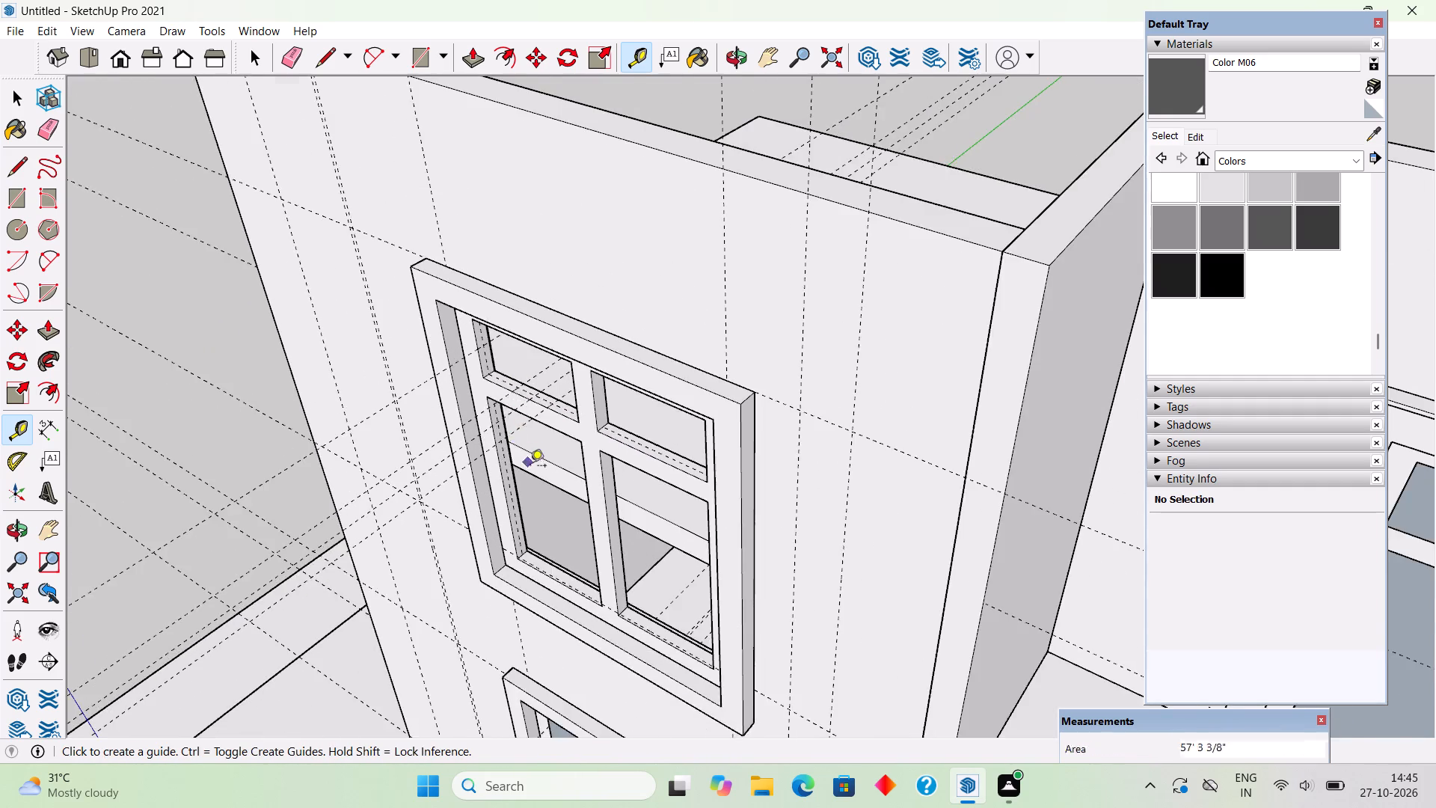
{"action": "scroll", "coordinate": [530, 467], "scroll_direction": "down", "scroll_amount": 4}
{"action": "middle_click_drag", "start_coordinate": [537, 474], "coordinate": [797, 499]}
{"action": "scroll", "coordinate": [685, 400], "scroll_direction": "down", "scroll_amount": 4}
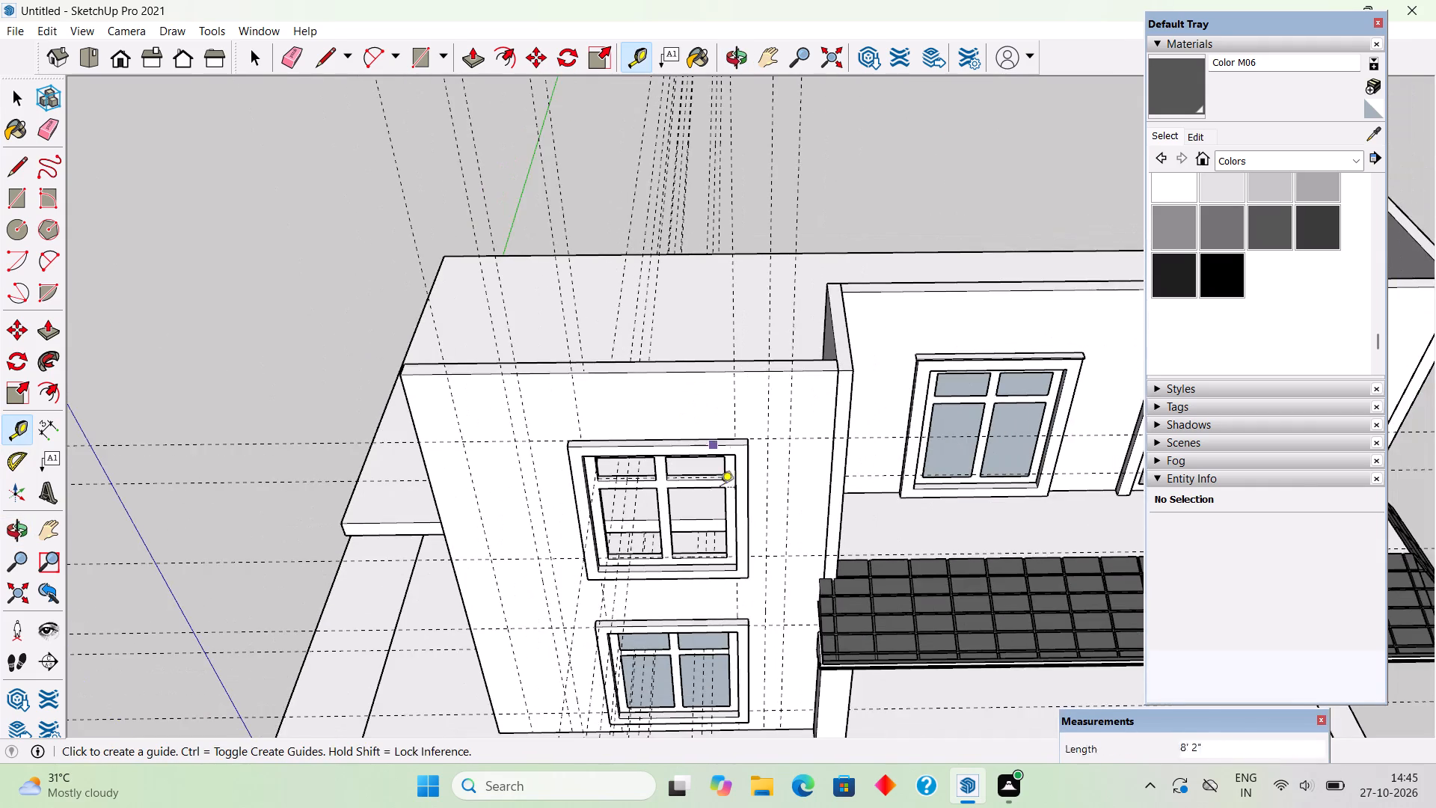
{"action": "middle_click_drag", "start_coordinate": [740, 445], "coordinate": [789, 319]}
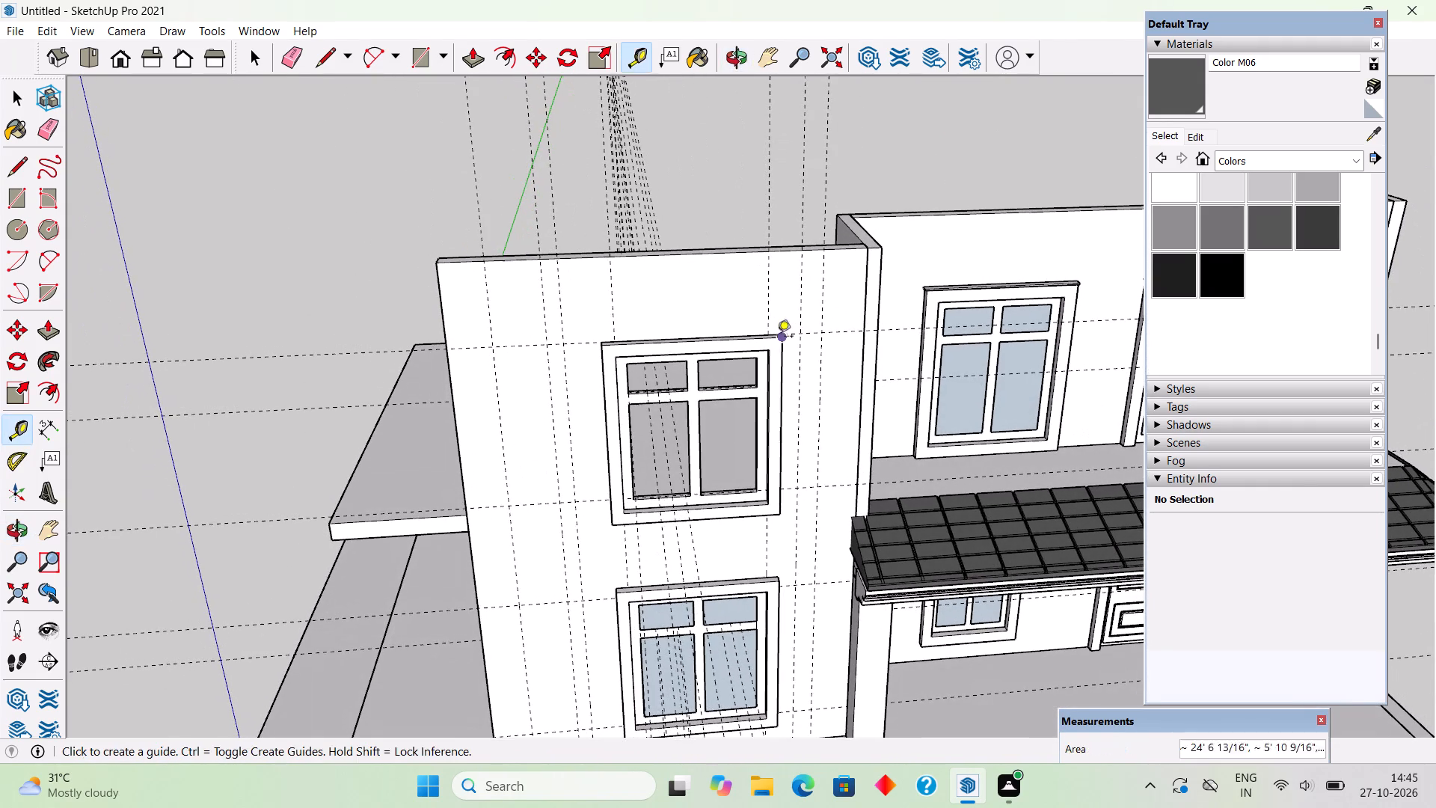
{"action": "scroll", "coordinate": [660, 671], "scroll_direction": "up", "scroll_amount": 15}
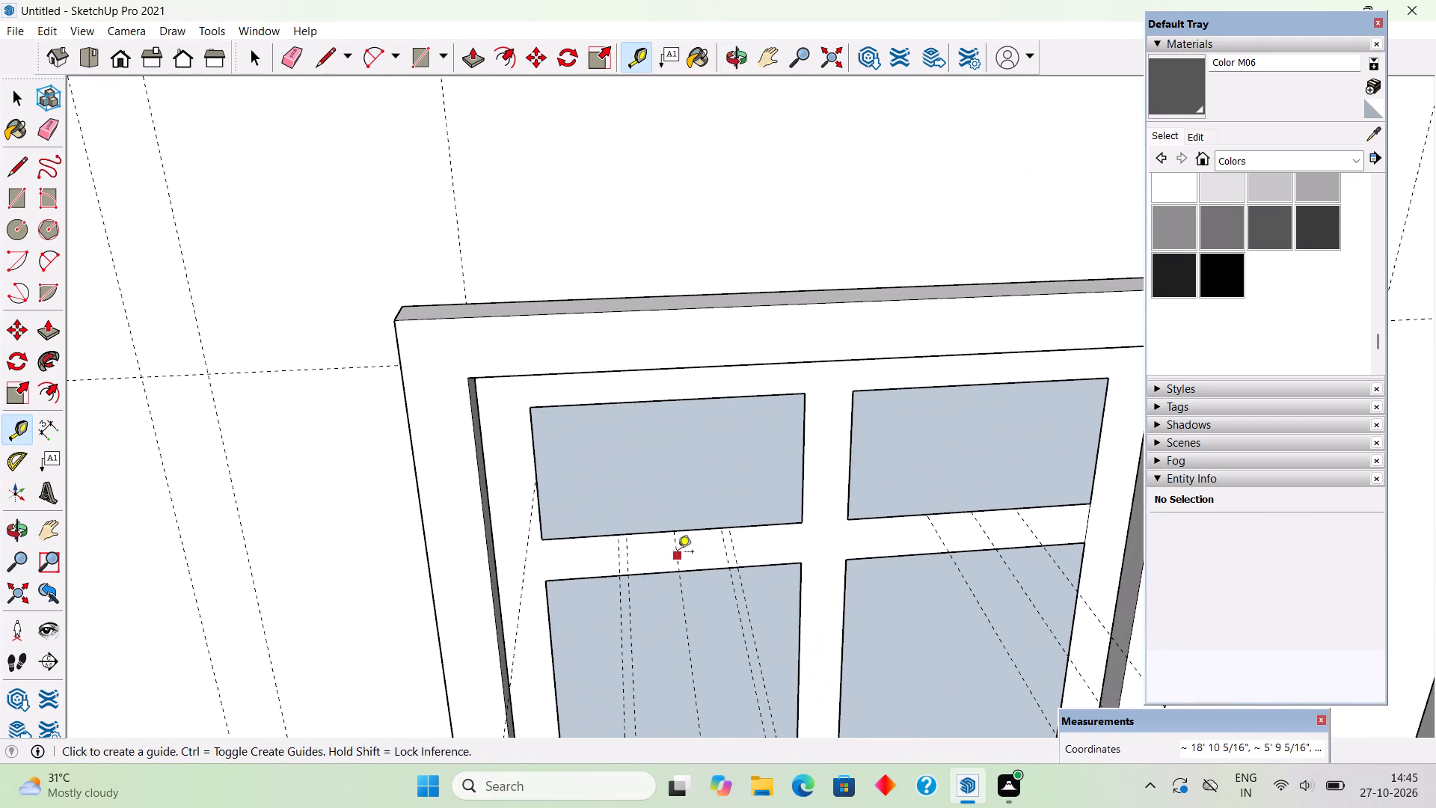
{"action": "left_click", "coordinate": [678, 551]}
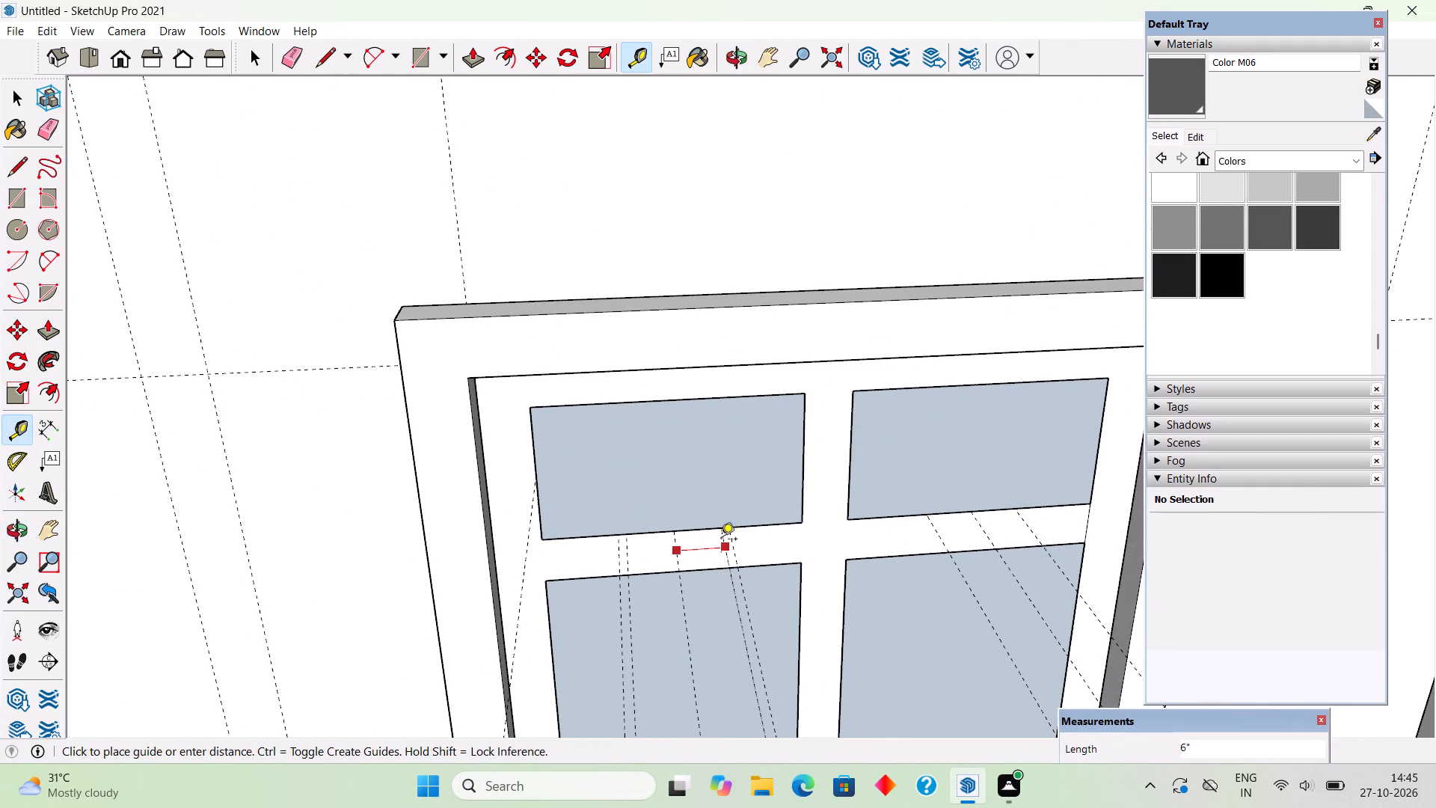
{"action": "key", "text": "t"}
Place a depth-direction guide at the middle of the upper-floor window's upper-right pane, 1' 4 1/2" from its side.
{"action": "scroll", "coordinate": [702, 607], "scroll_direction": "down", "scroll_amount": 5}
{"action": "scroll", "coordinate": [632, 617], "scroll_direction": "down", "scroll_amount": 3}
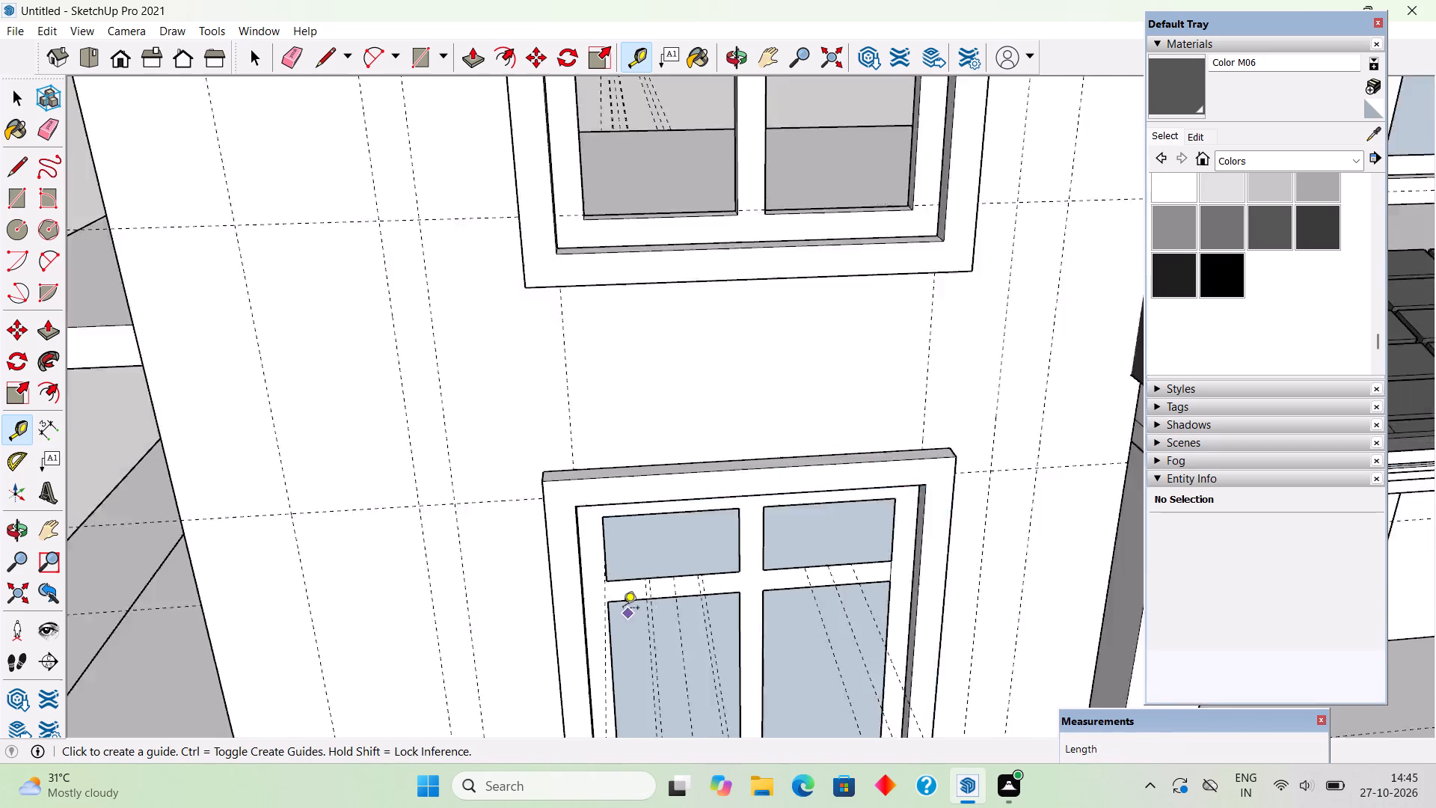
{"action": "scroll", "coordinate": [623, 609], "scroll_direction": "down", "scroll_amount": 5}
{"action": "scroll", "coordinate": [758, 383], "scroll_direction": "down", "scroll_amount": 3}
{"action": "middle_click_drag", "start_coordinate": [752, 399], "coordinate": [752, 507]}
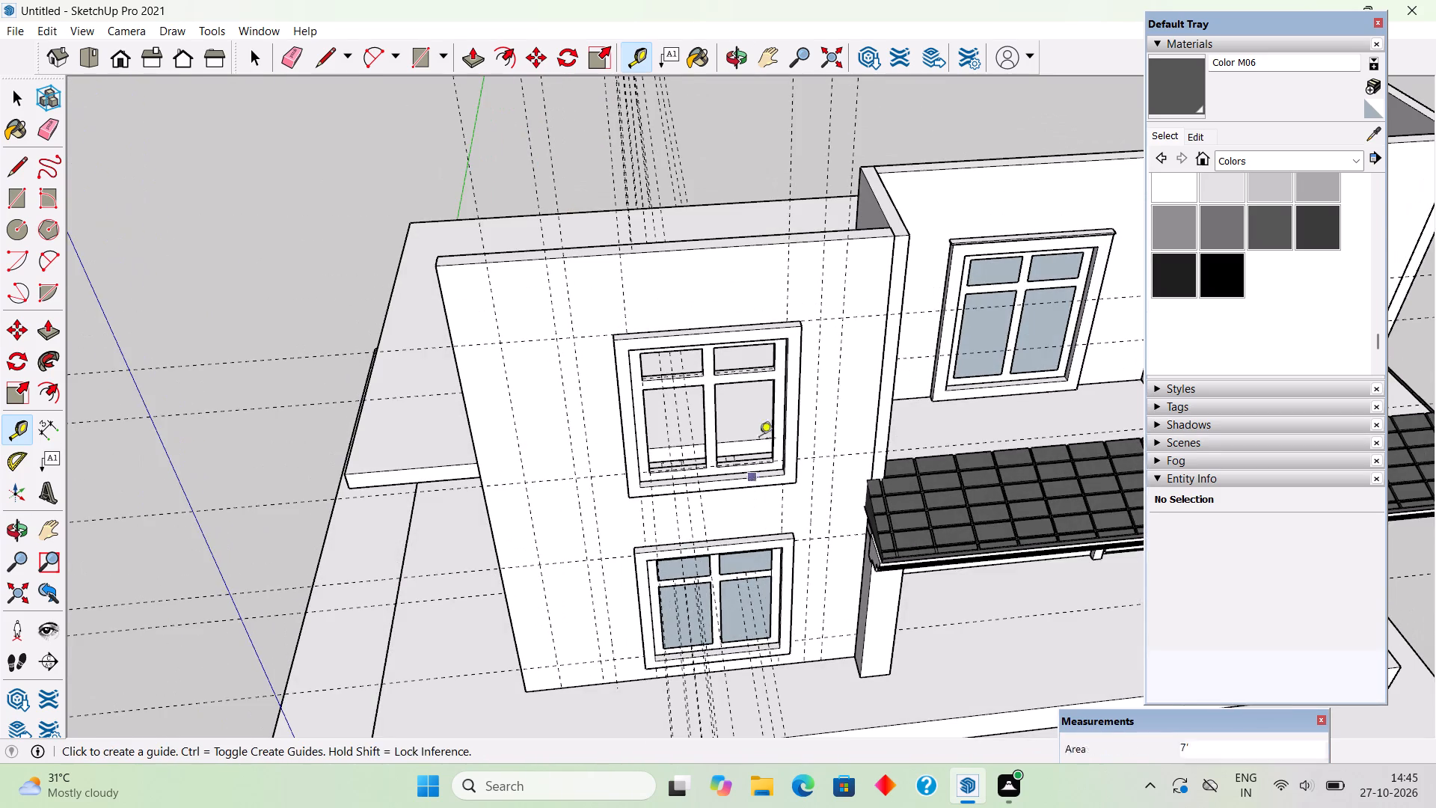
{"action": "scroll", "coordinate": [755, 348], "scroll_direction": "up", "scroll_amount": 10}
{"action": "middle_click_drag", "start_coordinate": [702, 472], "coordinate": [685, 494]}
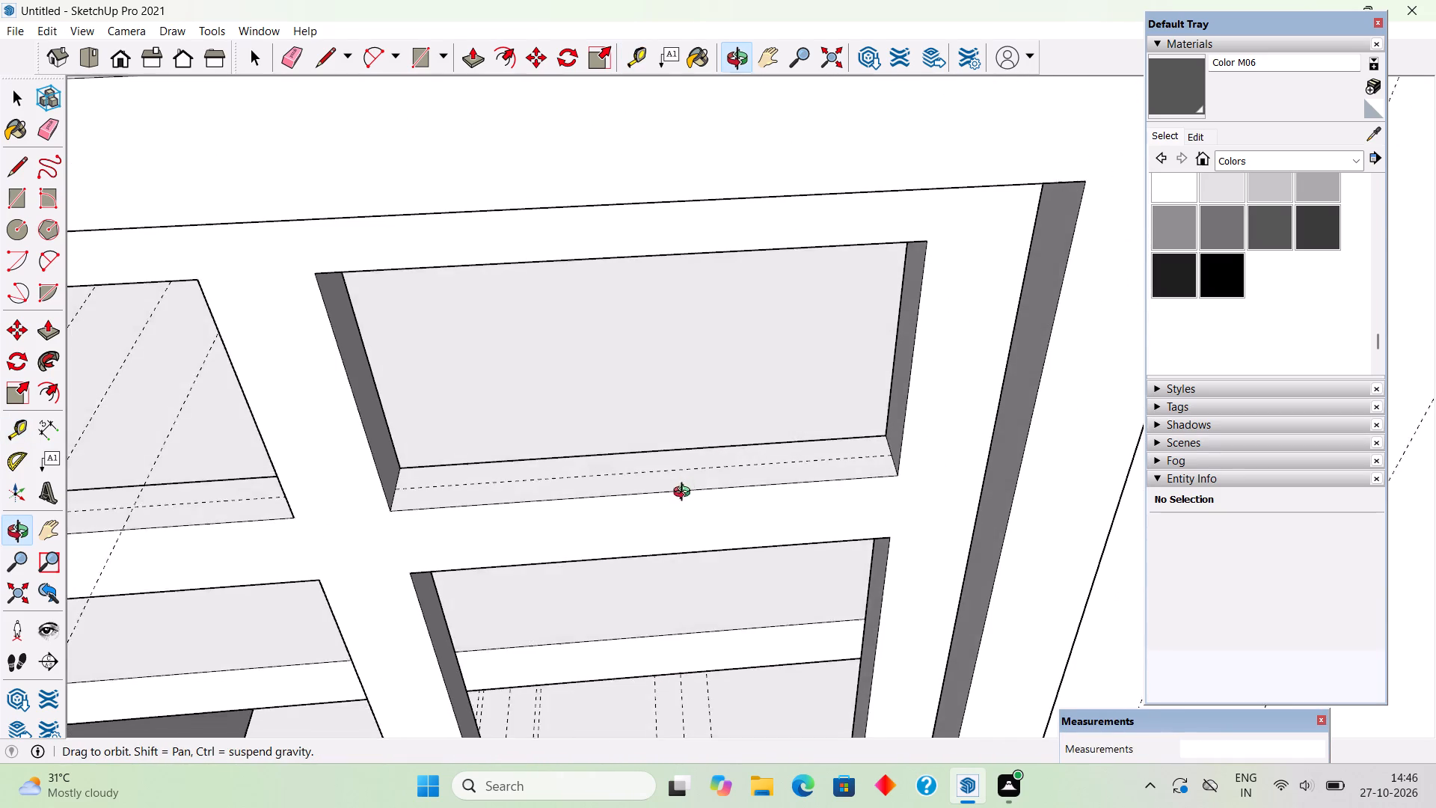
{"action": "middle_click_drag", "start_coordinate": [685, 494], "coordinate": [652, 502]}
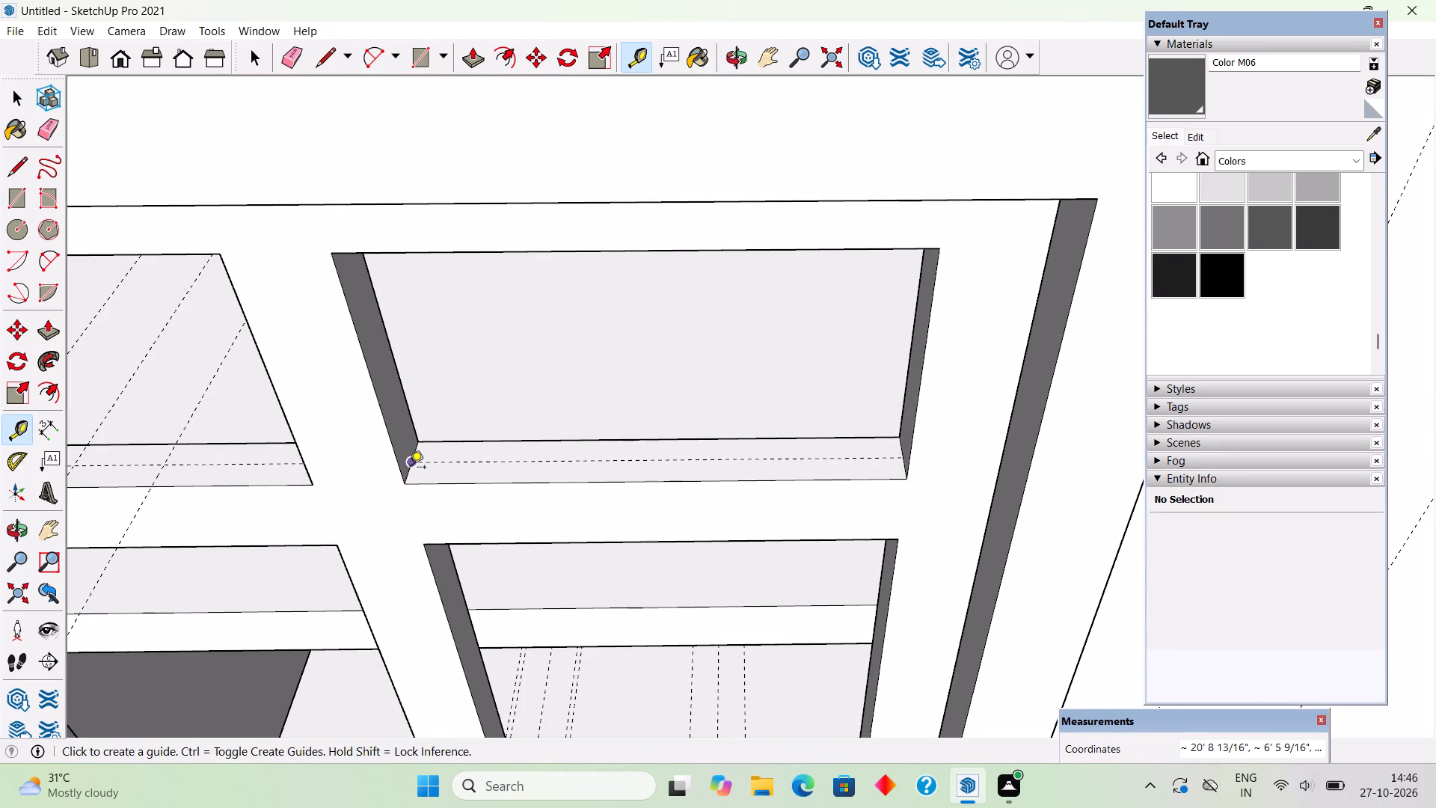
{"action": "left_click", "coordinate": [410, 468]}
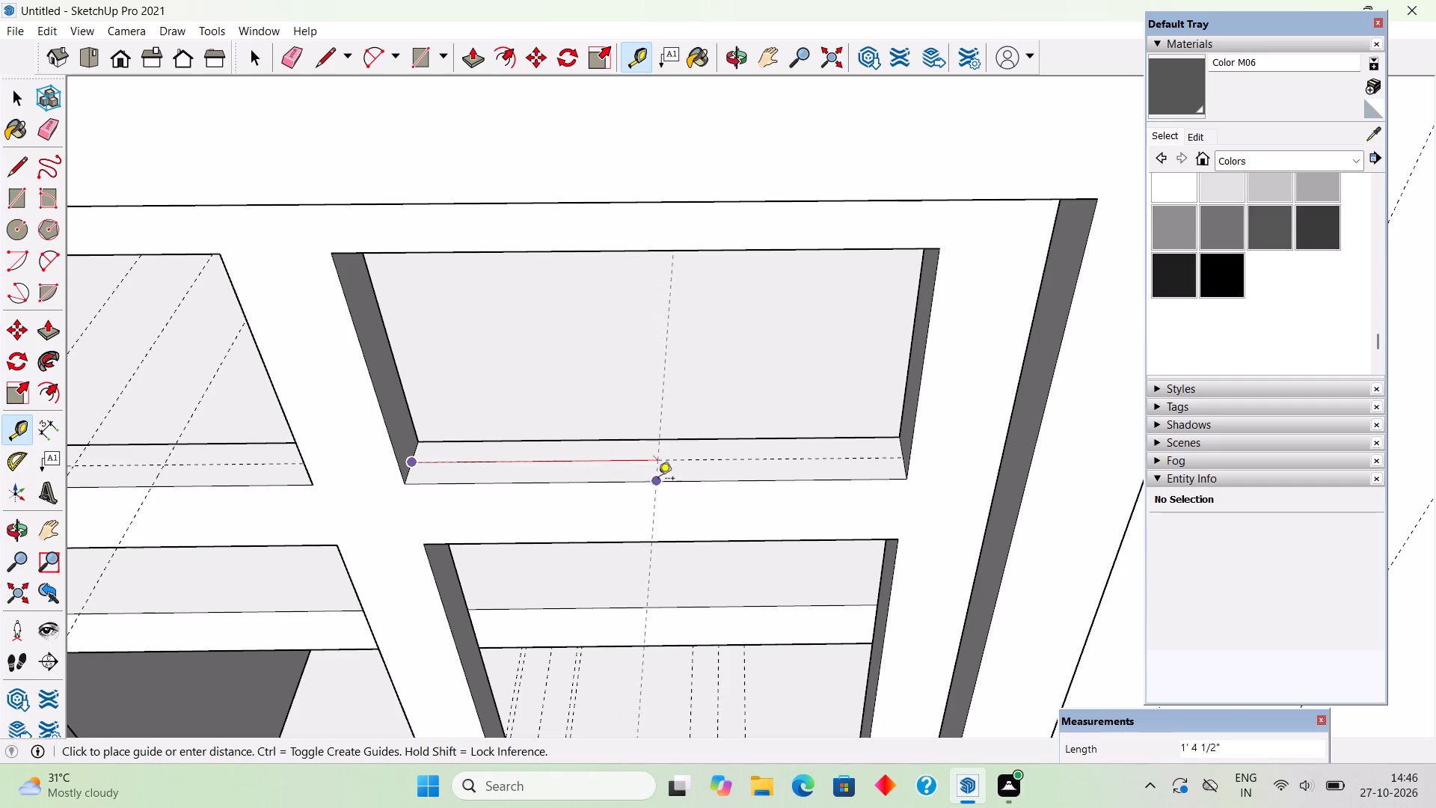
{"action": "left_click", "coordinate": [658, 480]}
{"action": "left_click", "coordinate": [658, 474]}
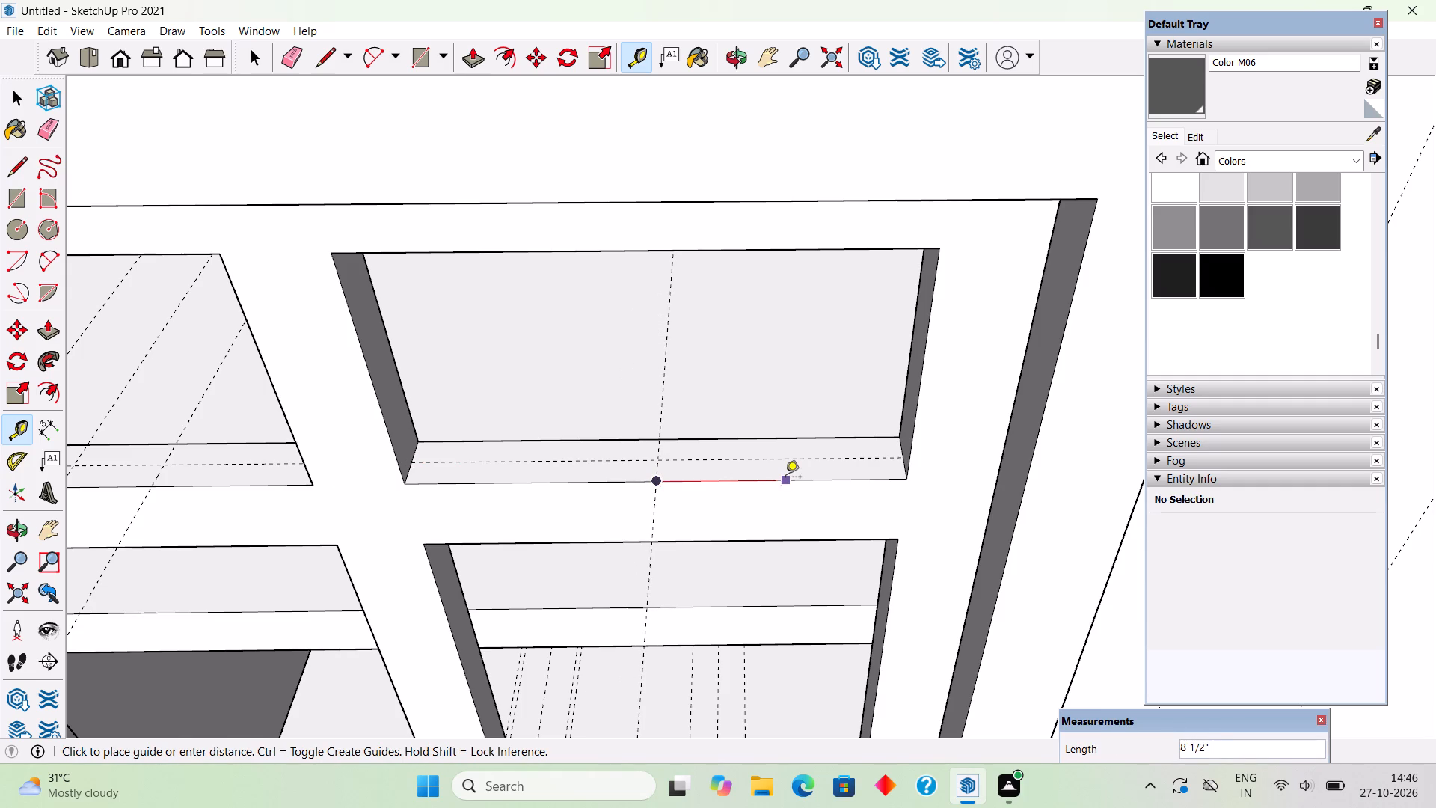
{"action": "key", "text": "t"}
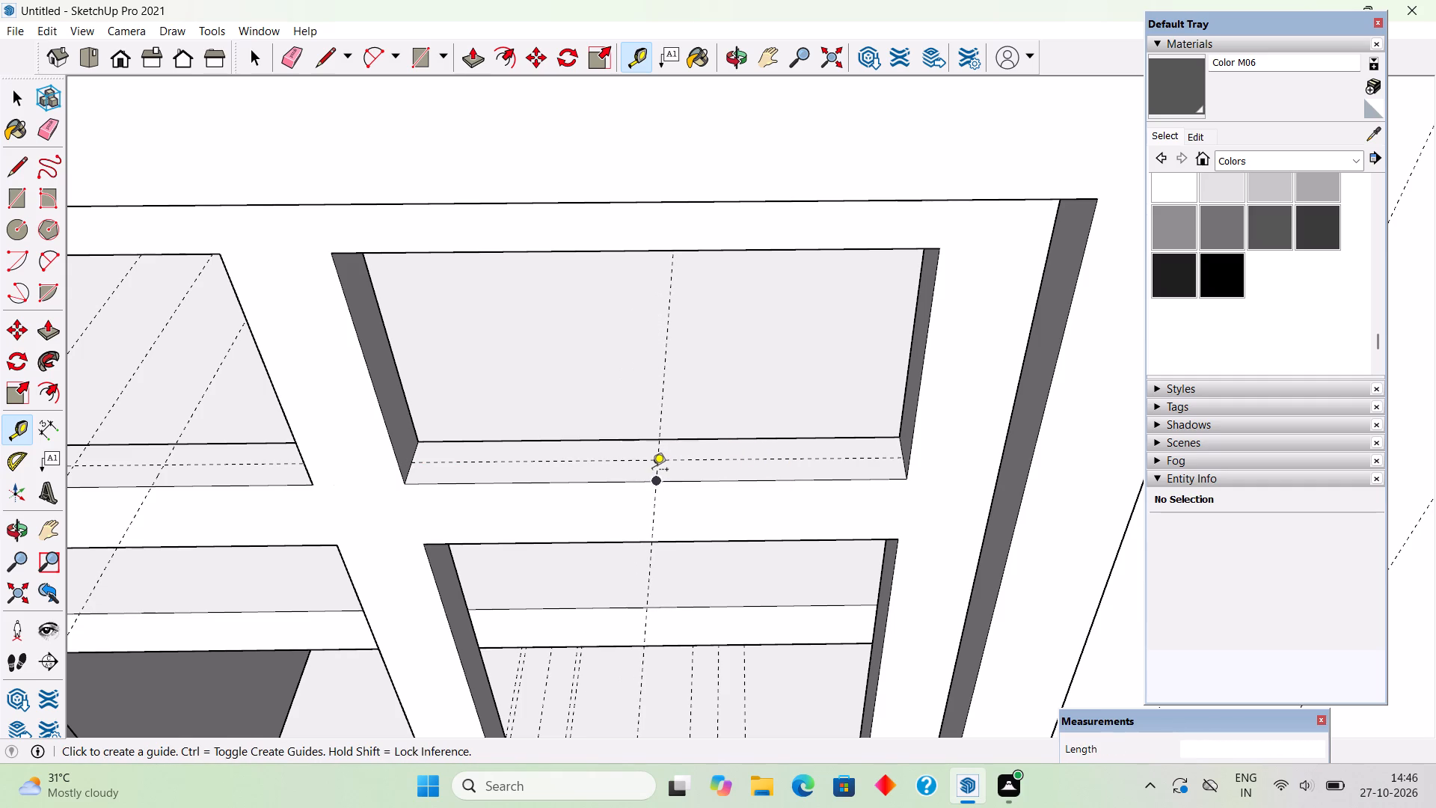
Add guides offset 6" to each side of the upper-right pane's centre guide.
{"action": "scroll", "coordinate": [664, 472], "scroll_direction": "up", "scroll_amount": 10}
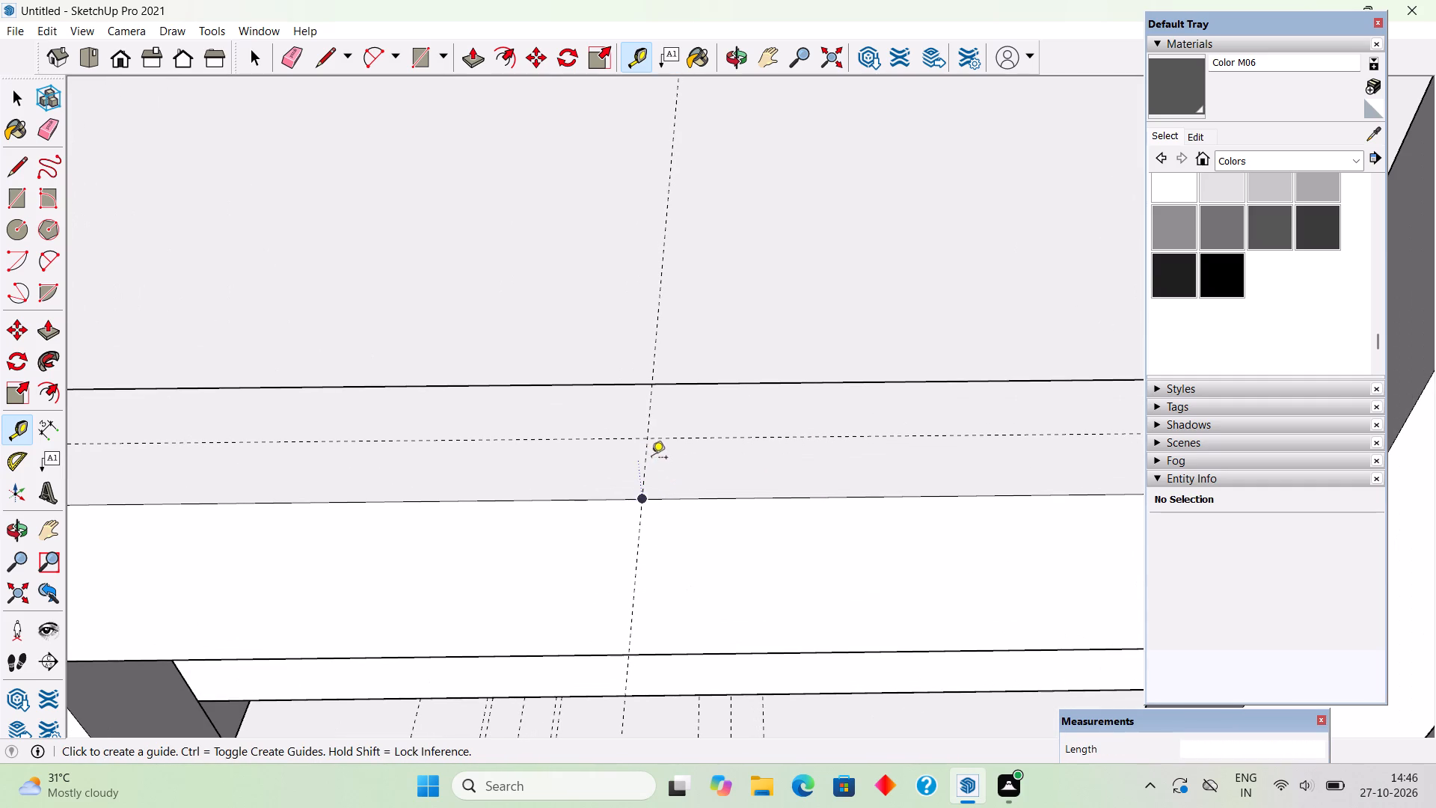
{"action": "left_click", "coordinate": [647, 422]}
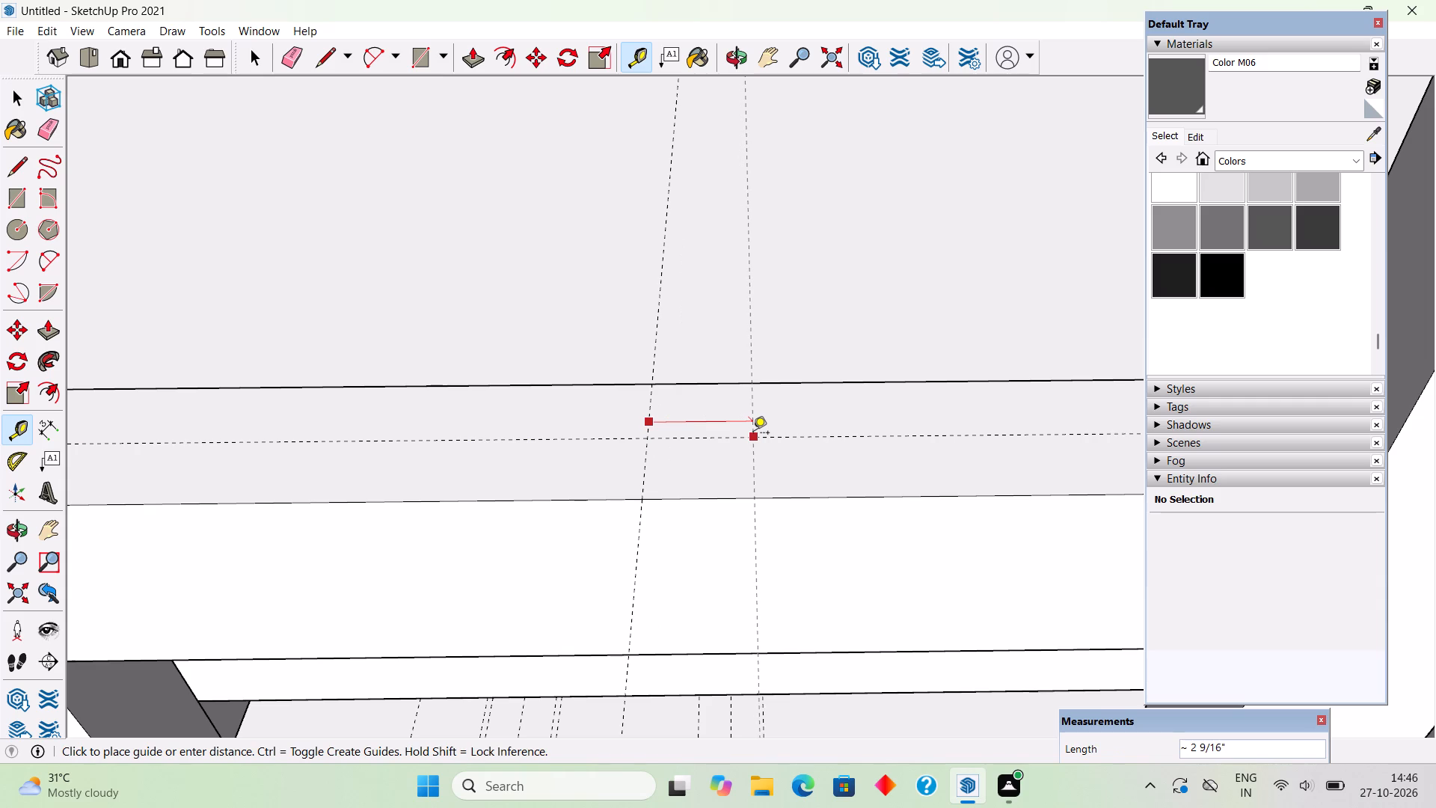
{"action": "type", "text": "6\""}
{"action": "key", "text": "Return"}
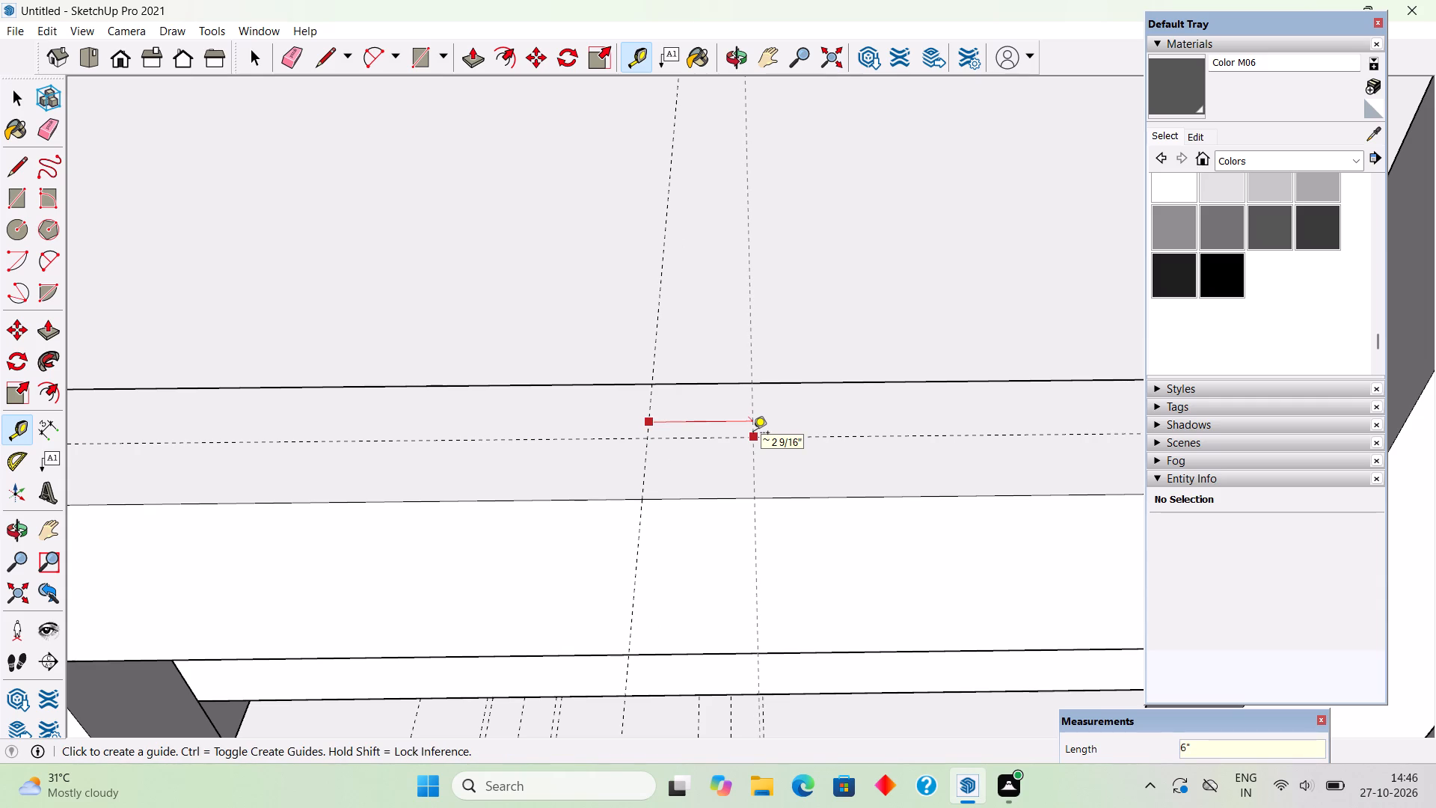
{"action": "left_click", "coordinate": [648, 412]}
{"action": "key", "text": "6"}
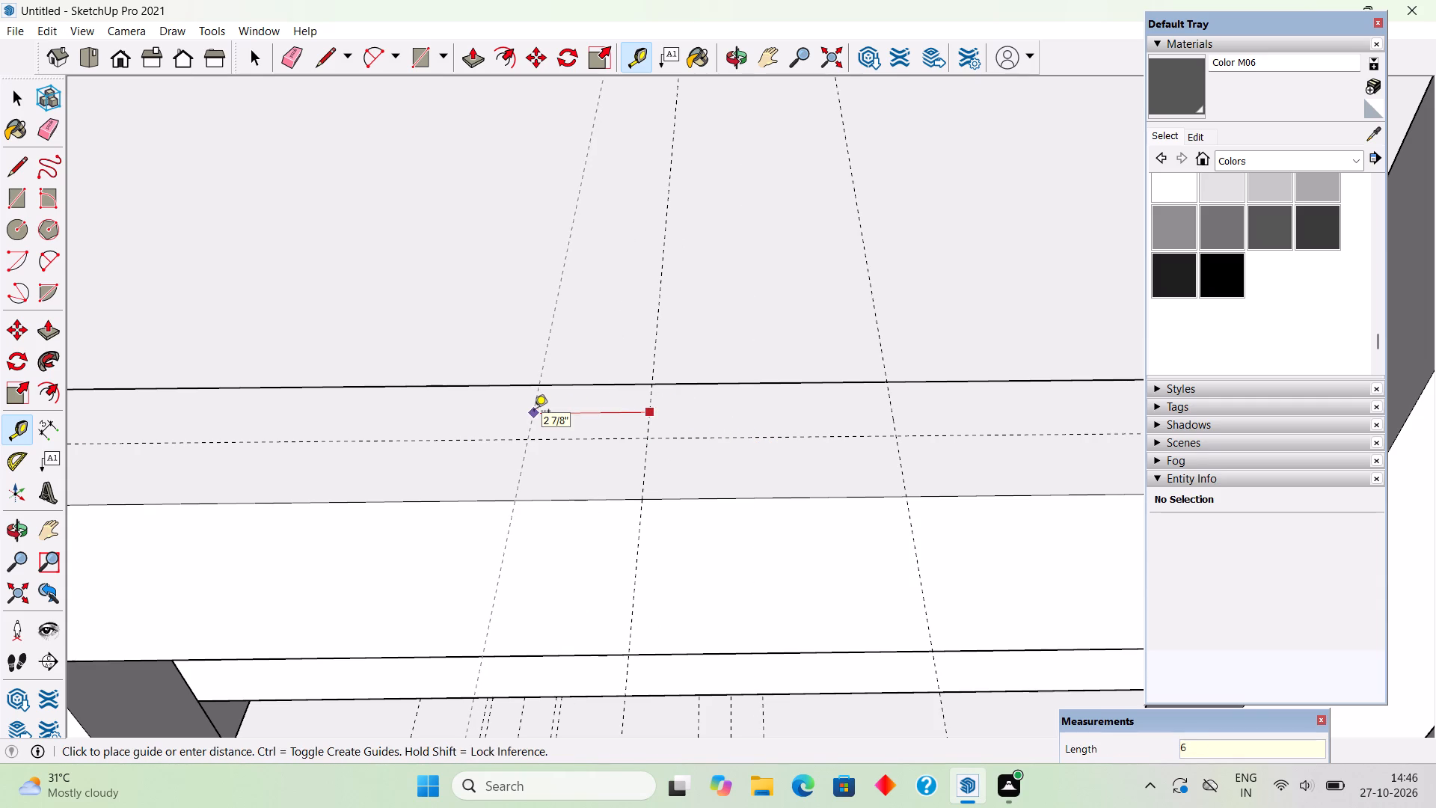
{"action": "key", "text": "shift+quotedbl"}
{"action": "key", "text": "Return"}
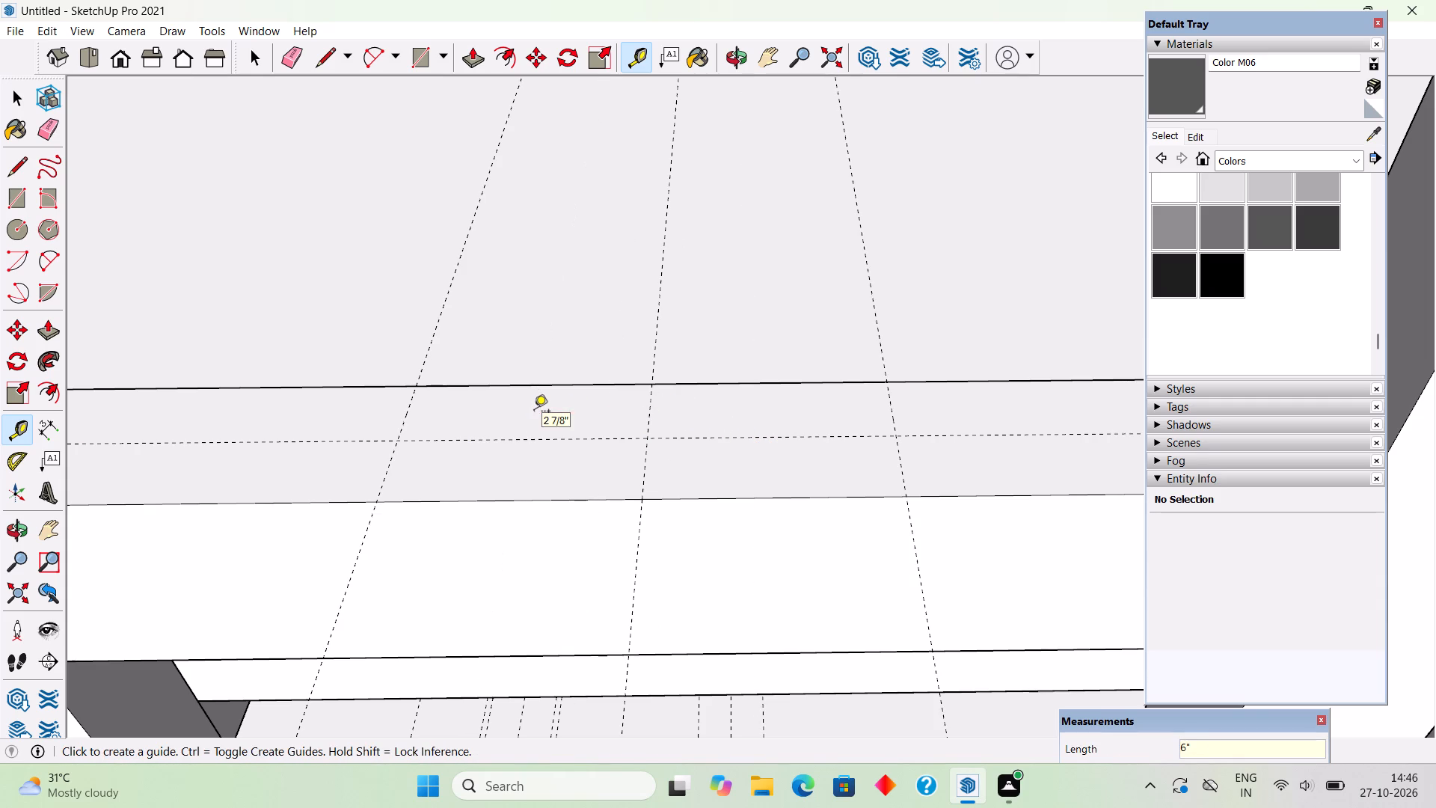
{"action": "key", "text": "space"}
{"action": "scroll", "coordinate": [534, 412], "scroll_direction": "down", "scroll_amount": 13}
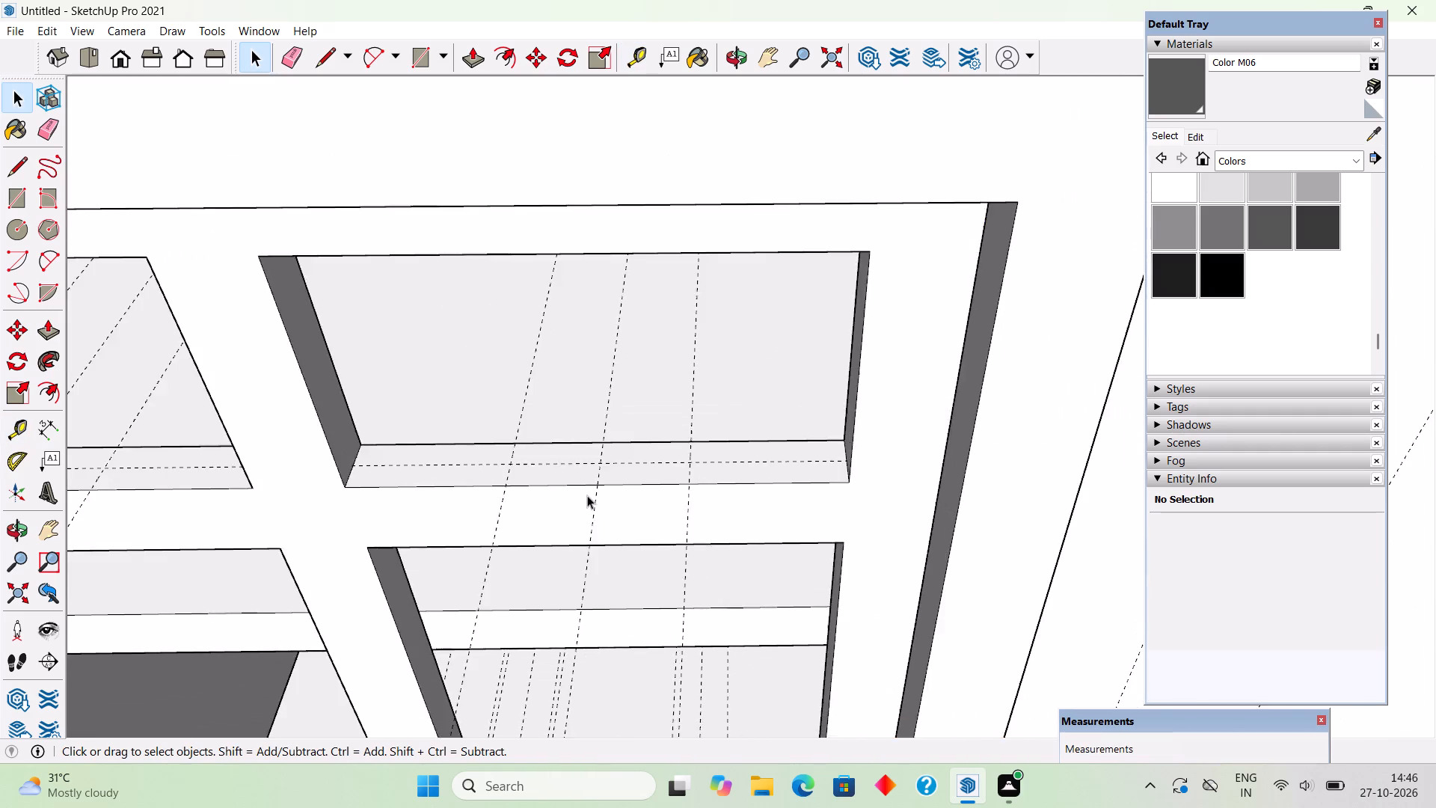
Draw a 1" radius circle at the guide crossing on the outer side face of the upper-floor window's upper-left pane opening.
{"action": "scroll", "coordinate": [587, 495], "scroll_direction": "down", "scroll_amount": 12}
{"action": "middle_click_drag", "start_coordinate": [585, 508], "coordinate": [429, 349]}
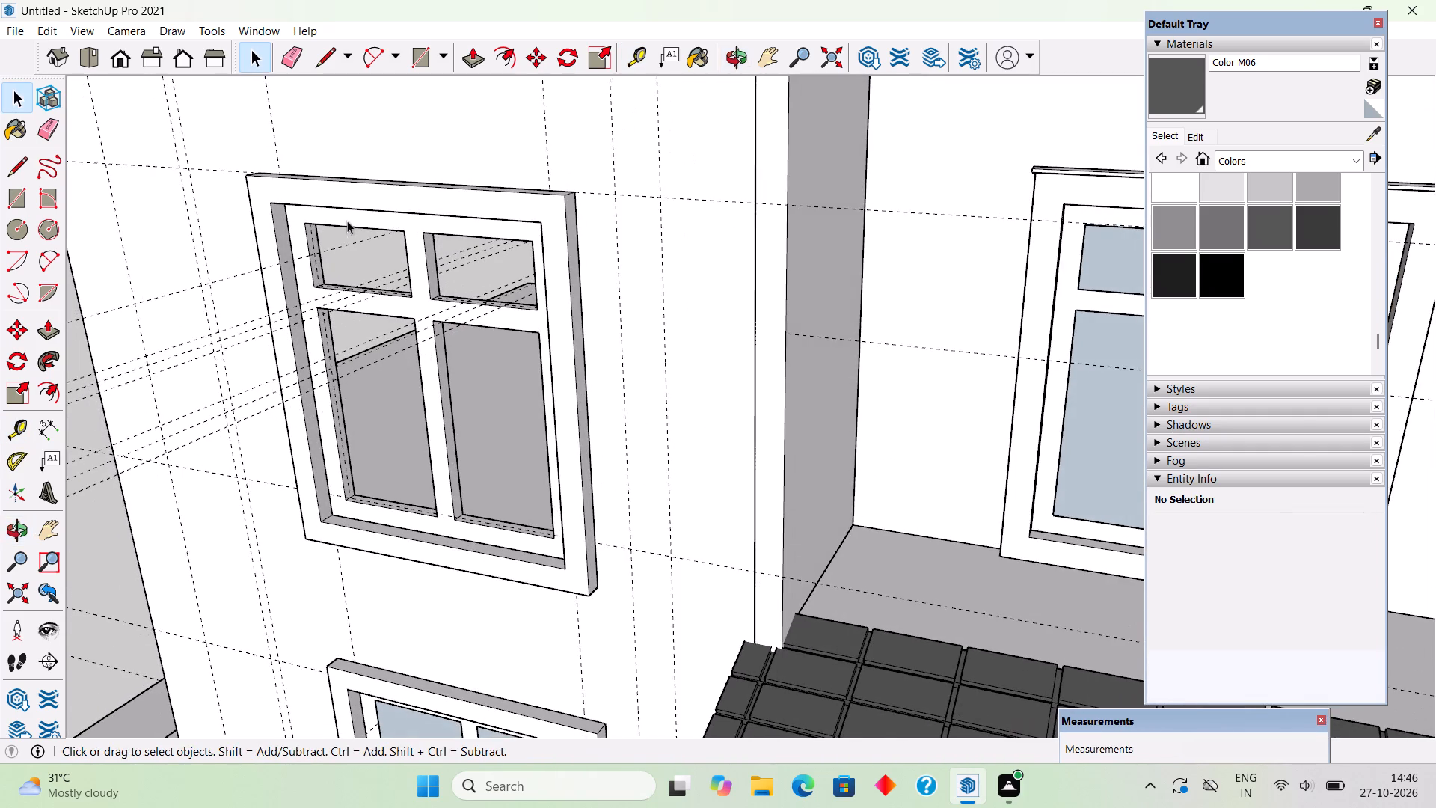
{"action": "scroll", "coordinate": [292, 251], "scroll_direction": "up", "scroll_amount": 12}
{"action": "middle_click_drag", "start_coordinate": [346, 281], "coordinate": [289, 255]}
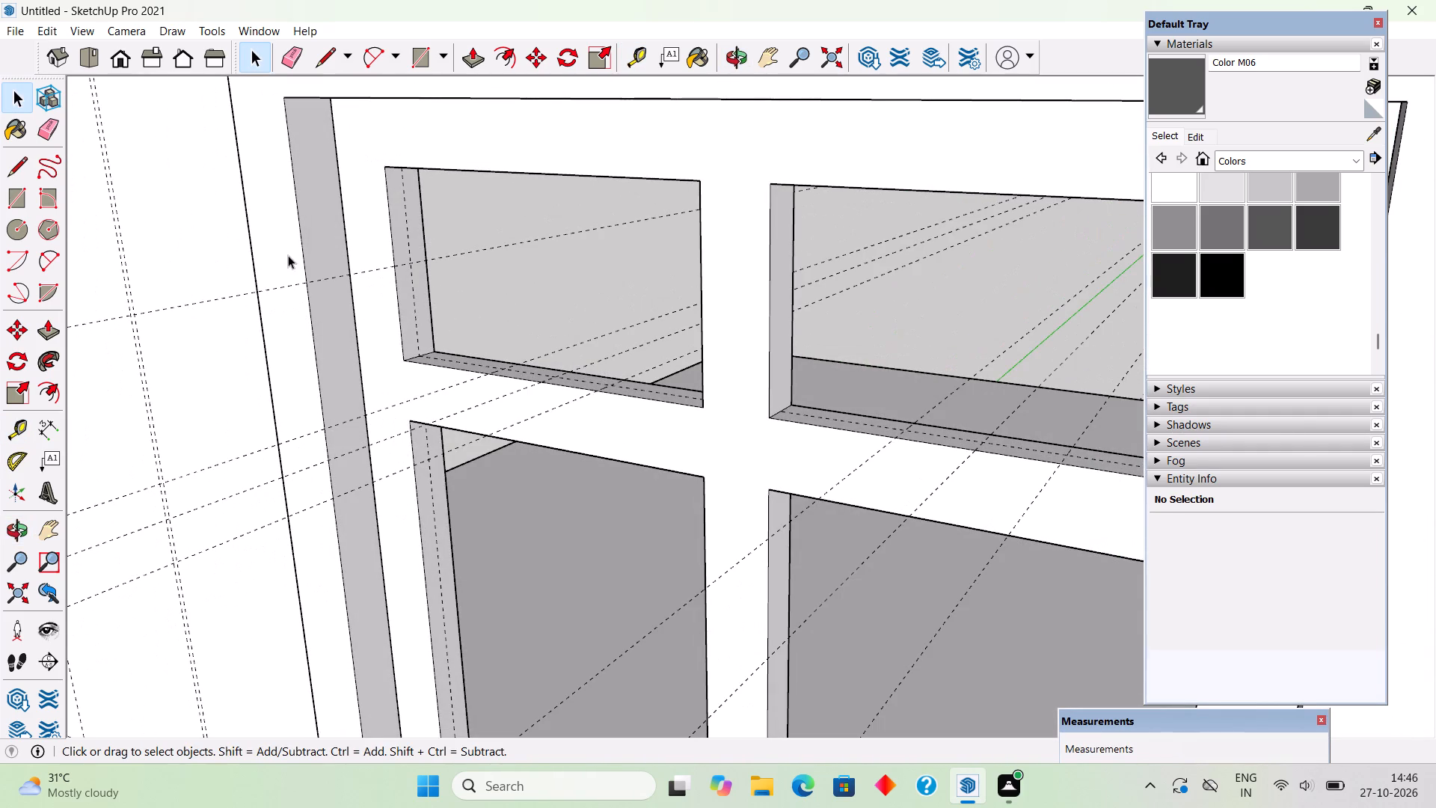
{"action": "key", "text": "c"}
{"action": "left_click", "coordinate": [407, 262]}
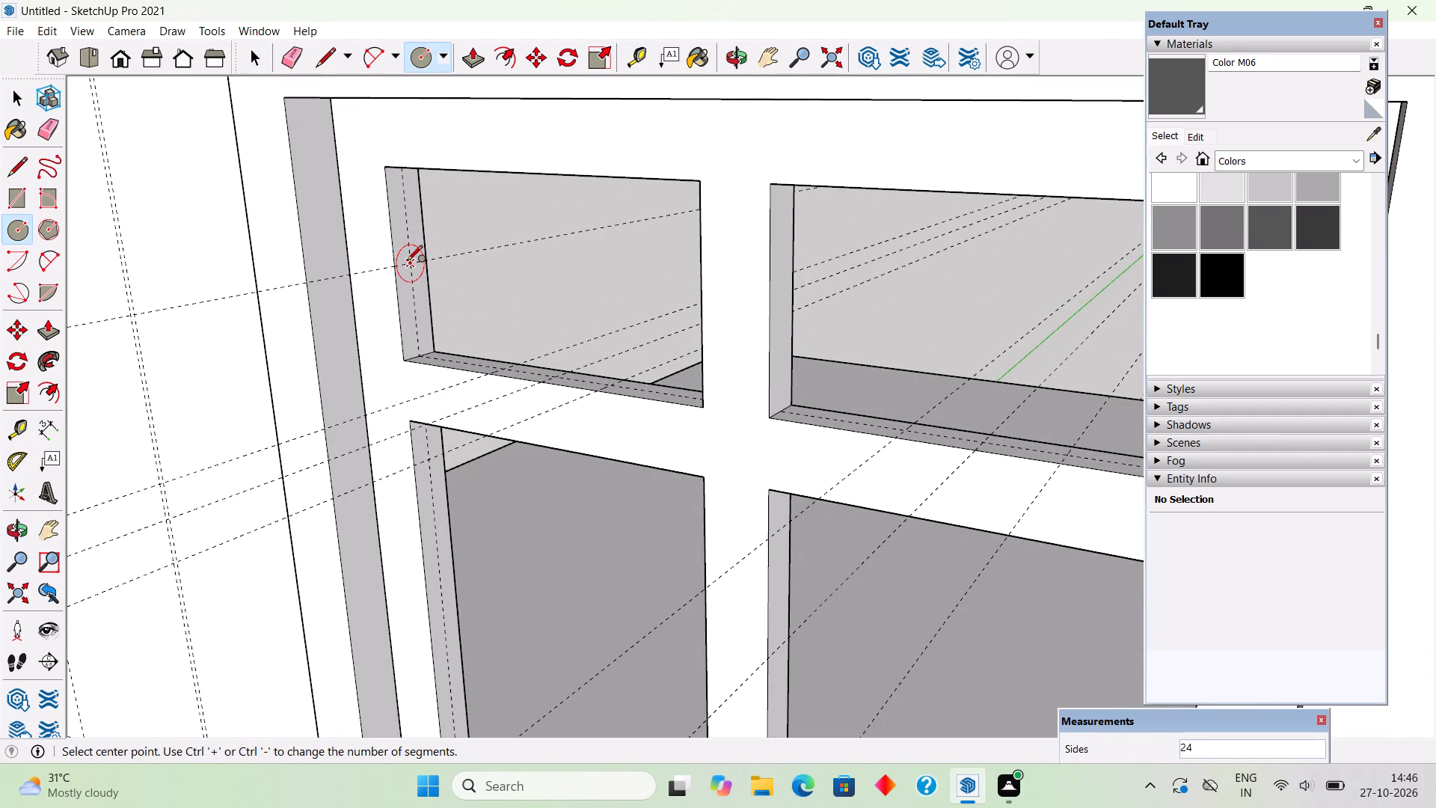
{"action": "type", "text": "1\""}
{"action": "key", "text": "Return"}
{"action": "key", "text": "space"}
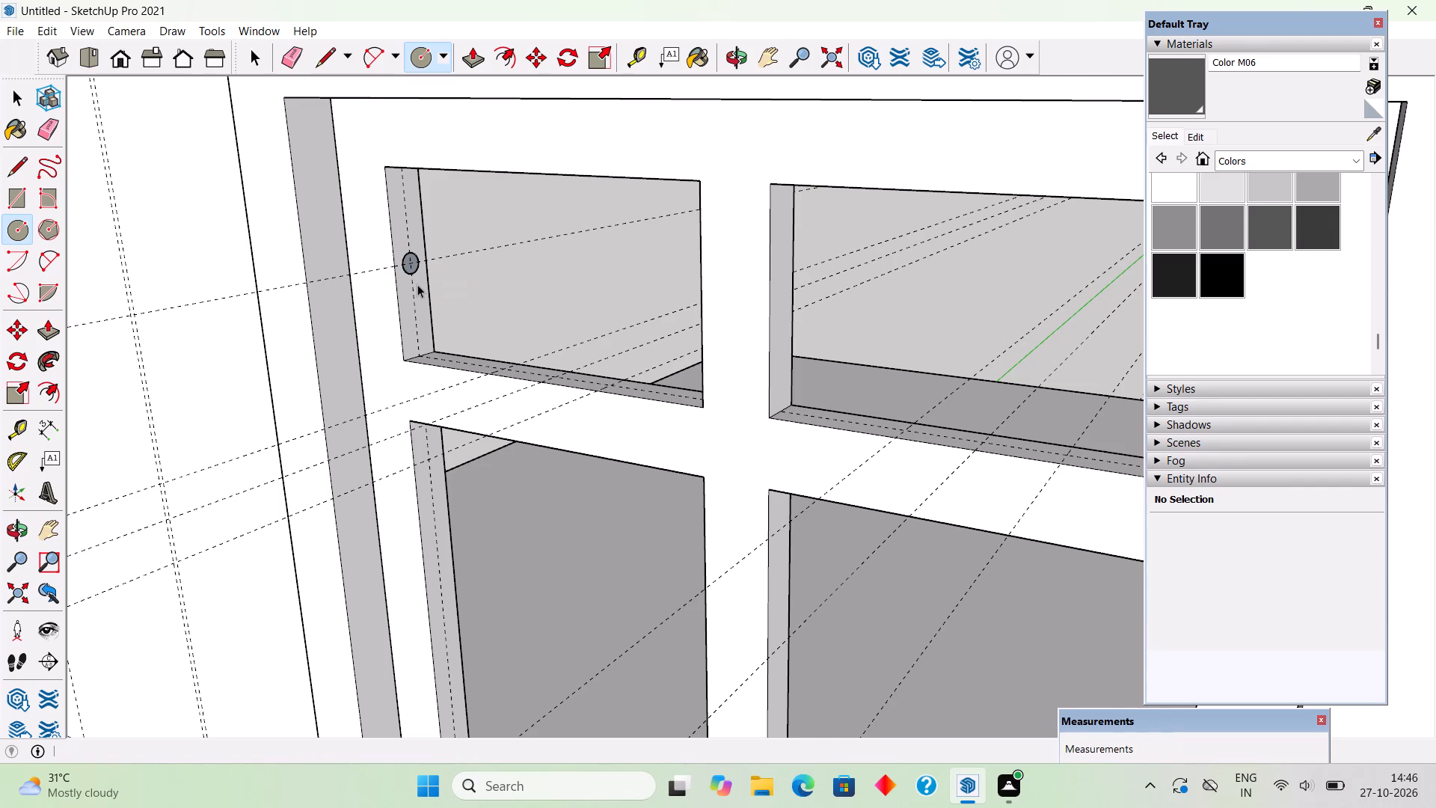
Extrude the circle into a horizontal bar across both upper panes to the far side of the upper-floor window frame.
{"action": "key", "text": "p"}
{"action": "left_click", "coordinate": [412, 260]}
{"action": "scroll", "coordinate": [607, 284], "scroll_direction": "down", "scroll_amount": 7}
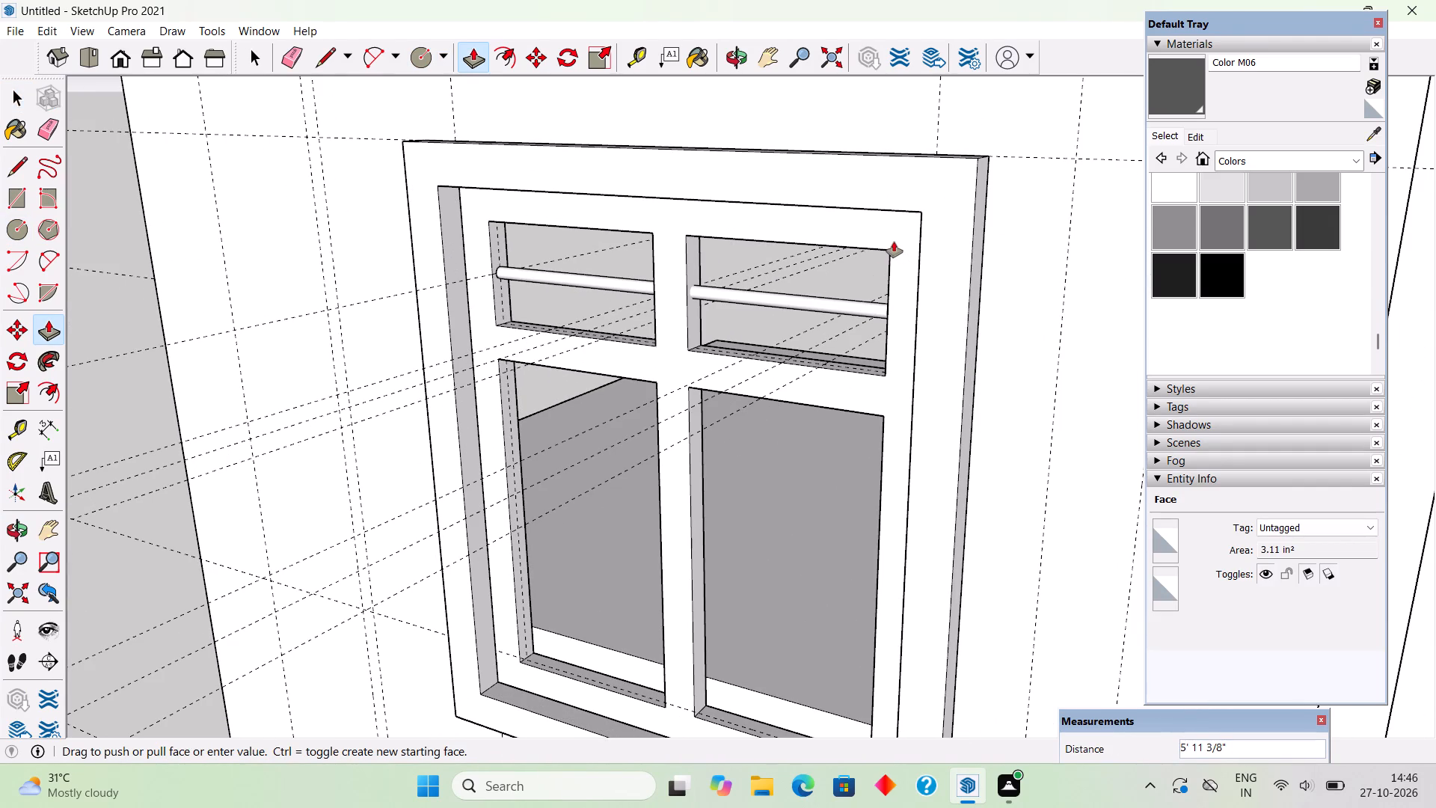
{"action": "left_click", "coordinate": [892, 292]}
{"action": "key", "text": "space"}
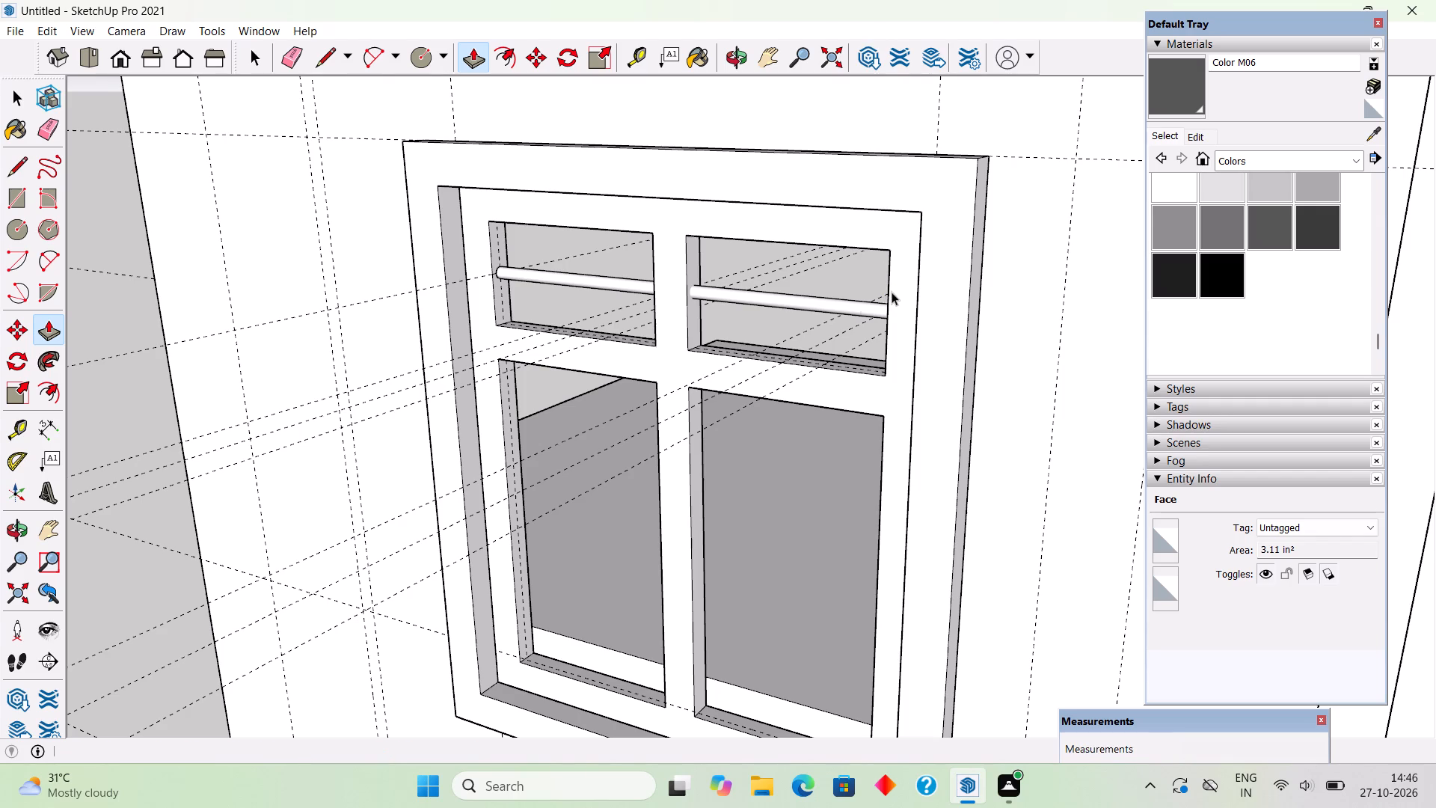
Make the horizontal bar across the upper panes a group.
{"action": "triple_click", "coordinate": [843, 306]}
{"action": "right_click", "coordinate": [843, 306]}
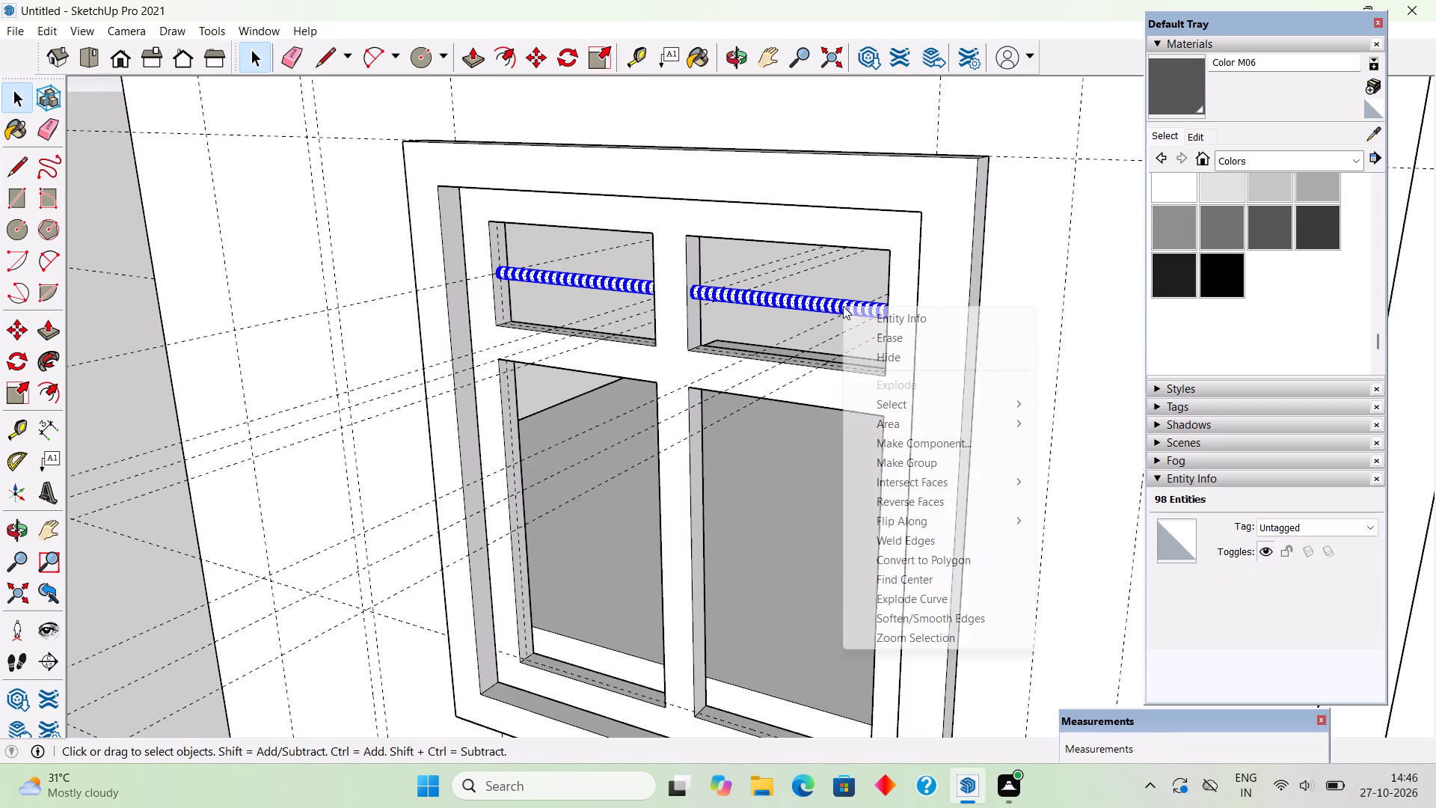
{"action": "left_click", "coordinate": [894, 464]}
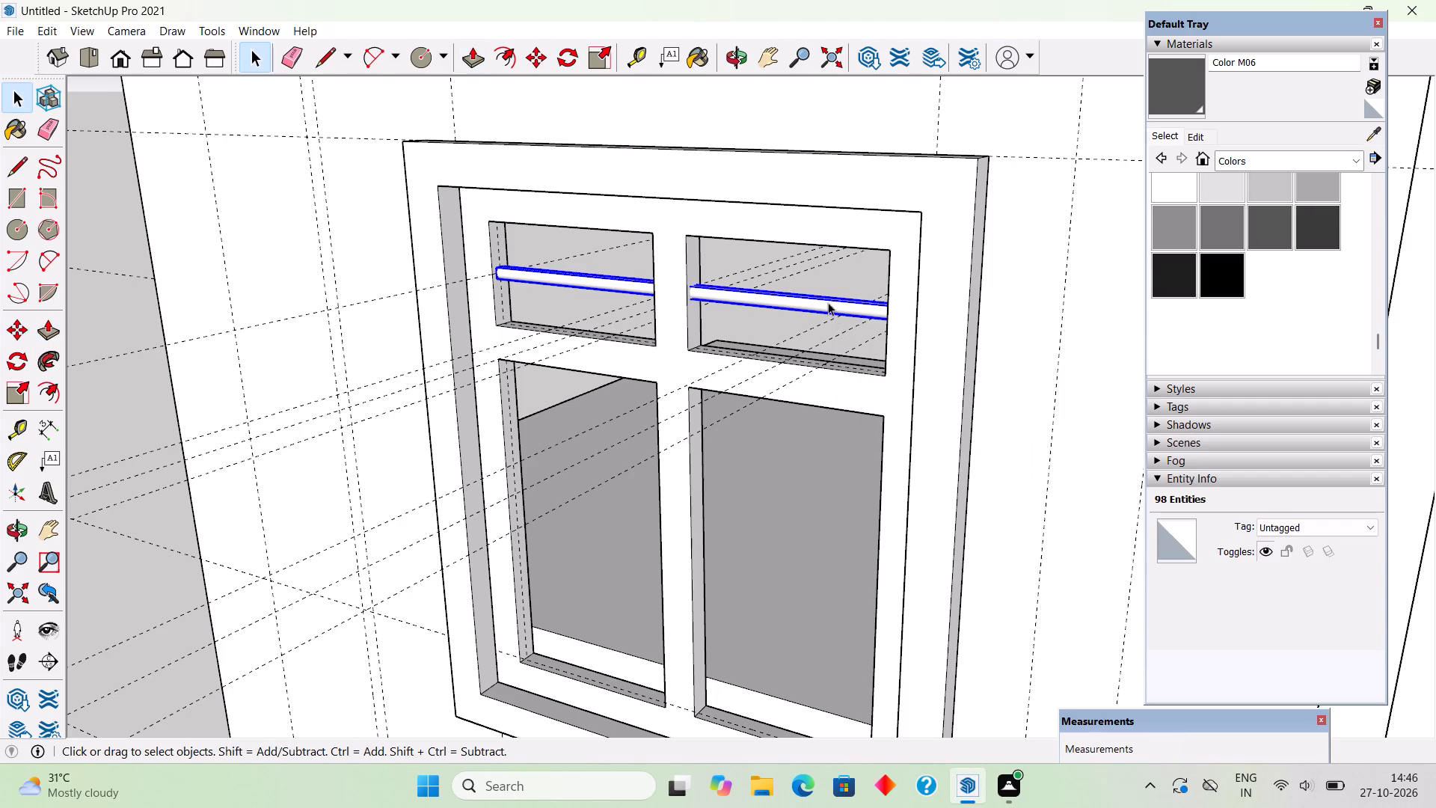
{"action": "left_click", "coordinate": [822, 276]}
Draw two 1" radius circles on the upper-left pane's bottom face, centred where the two outer guides cross the lengthwise guide.
{"action": "middle_click_drag", "start_coordinate": [848, 488], "coordinate": [927, 527]}
{"action": "scroll", "coordinate": [883, 470], "scroll_direction": "down", "scroll_amount": 3}
{"action": "scroll", "coordinate": [682, 427], "scroll_direction": "down", "scroll_amount": 3}
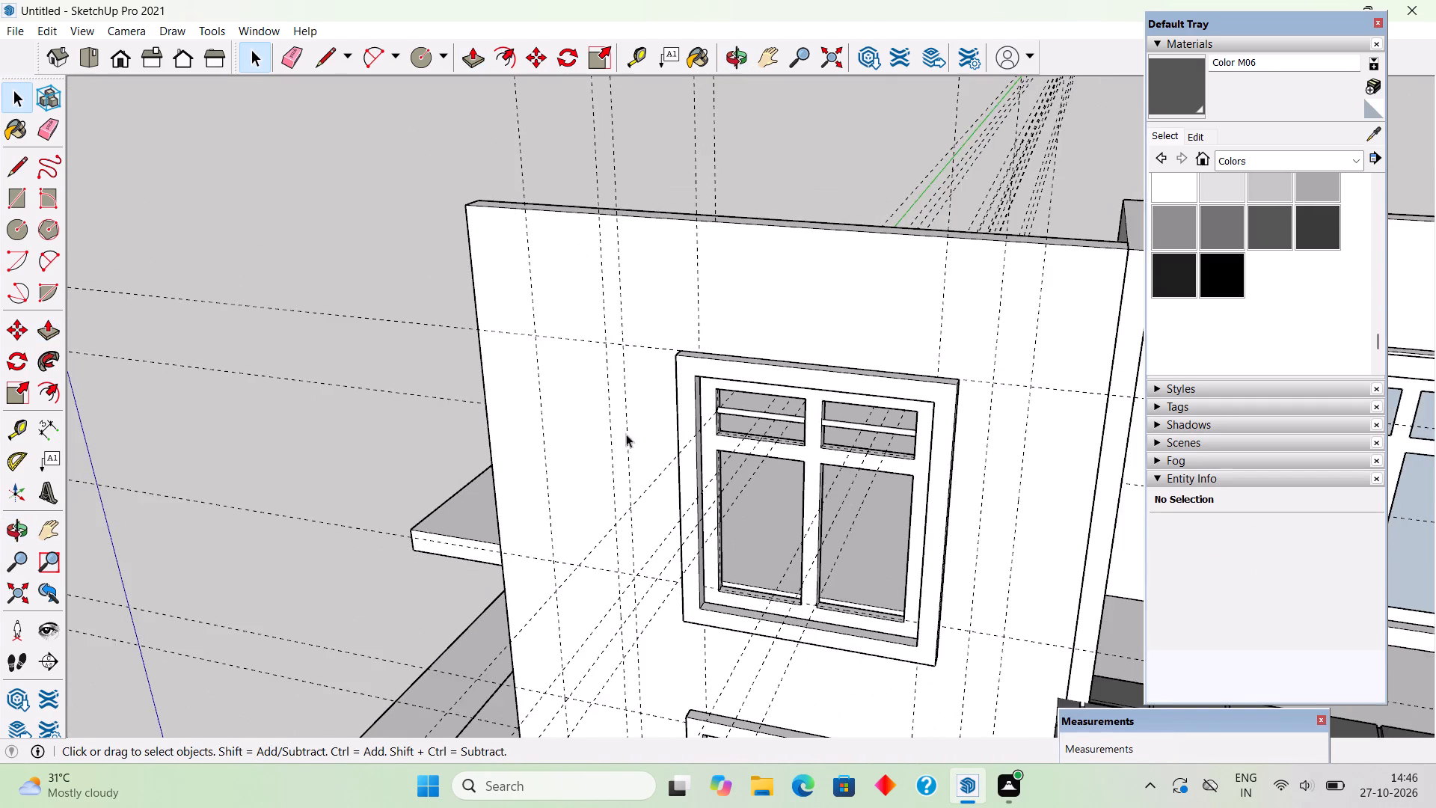
{"action": "scroll", "coordinate": [626, 434], "scroll_direction": "down", "scroll_amount": 2}
{"action": "middle_click_drag", "start_coordinate": [696, 593], "coordinate": [853, 653]}
{"action": "scroll", "coordinate": [967, 441], "scroll_direction": "up", "scroll_amount": 5}
{"action": "scroll", "coordinate": [862, 506], "scroll_direction": "up", "scroll_amount": 3}
{"action": "middle_click_drag", "start_coordinate": [819, 467], "coordinate": [817, 481]}
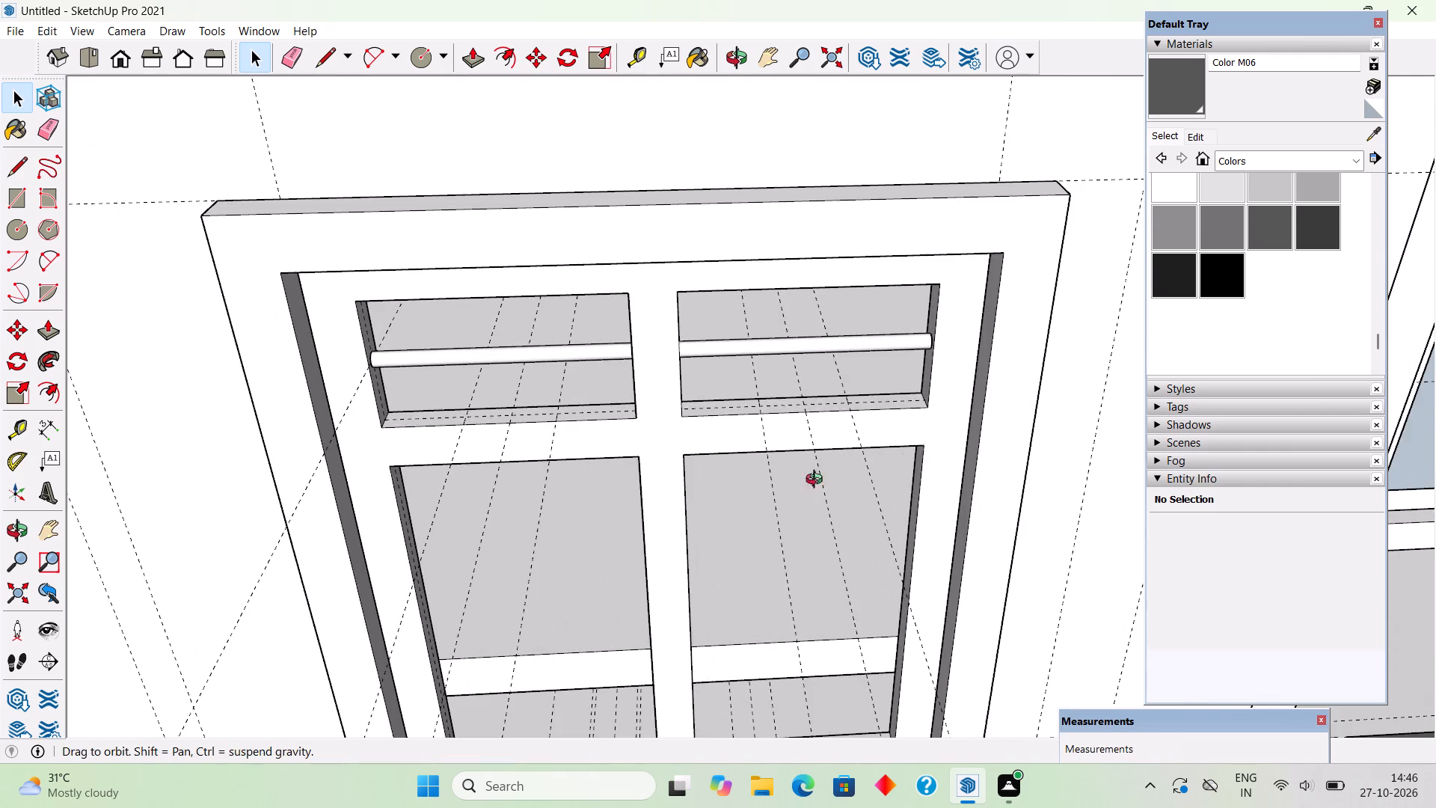
{"action": "middle_click_drag", "start_coordinate": [817, 481], "coordinate": [812, 533]}
{"action": "scroll", "coordinate": [718, 673], "scroll_direction": "up", "scroll_amount": 3}
{"action": "scroll", "coordinate": [718, 673], "scroll_direction": "down", "scroll_amount": 1}
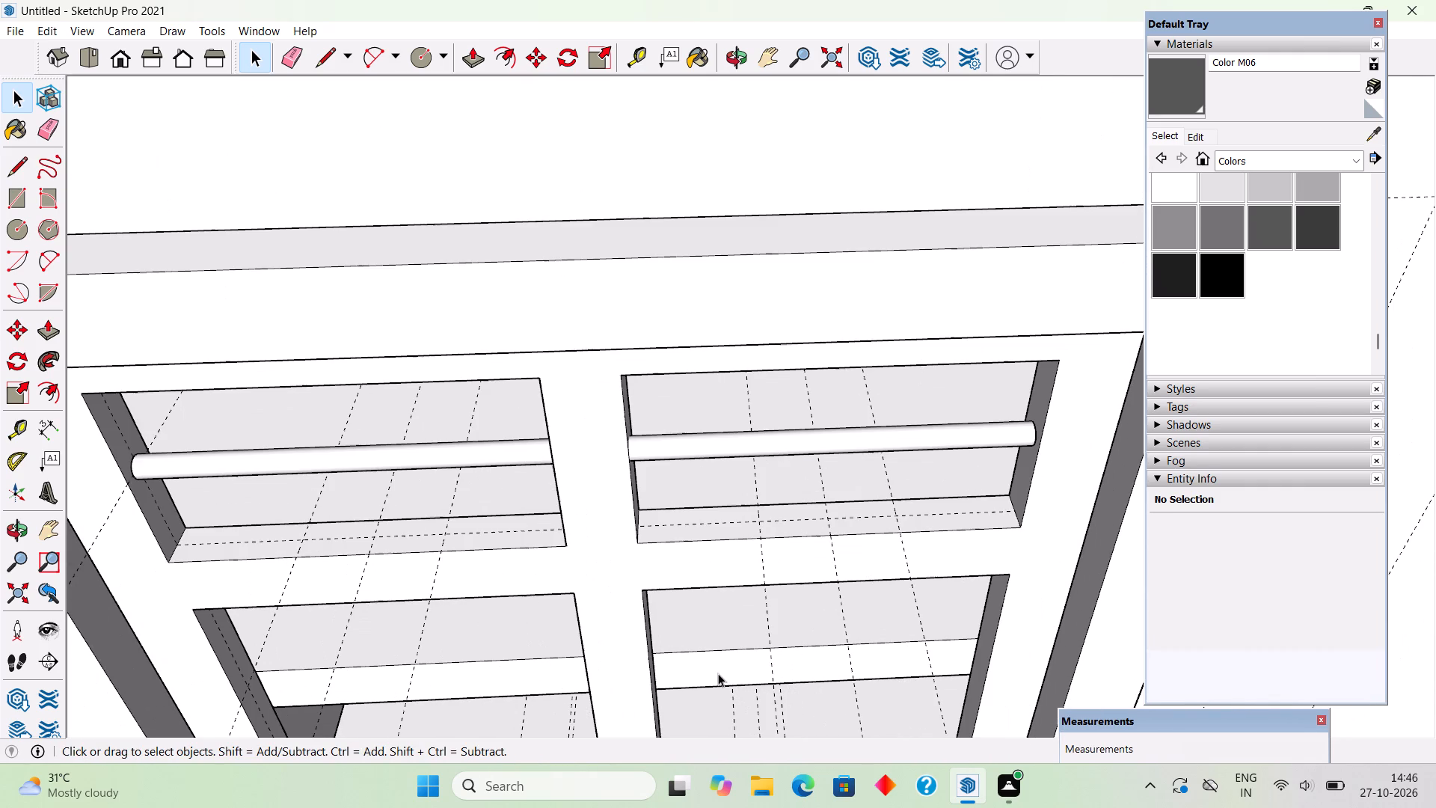
{"action": "key", "text": "c"}
{"action": "scroll", "coordinate": [299, 538], "scroll_direction": "up", "scroll_amount": 1}
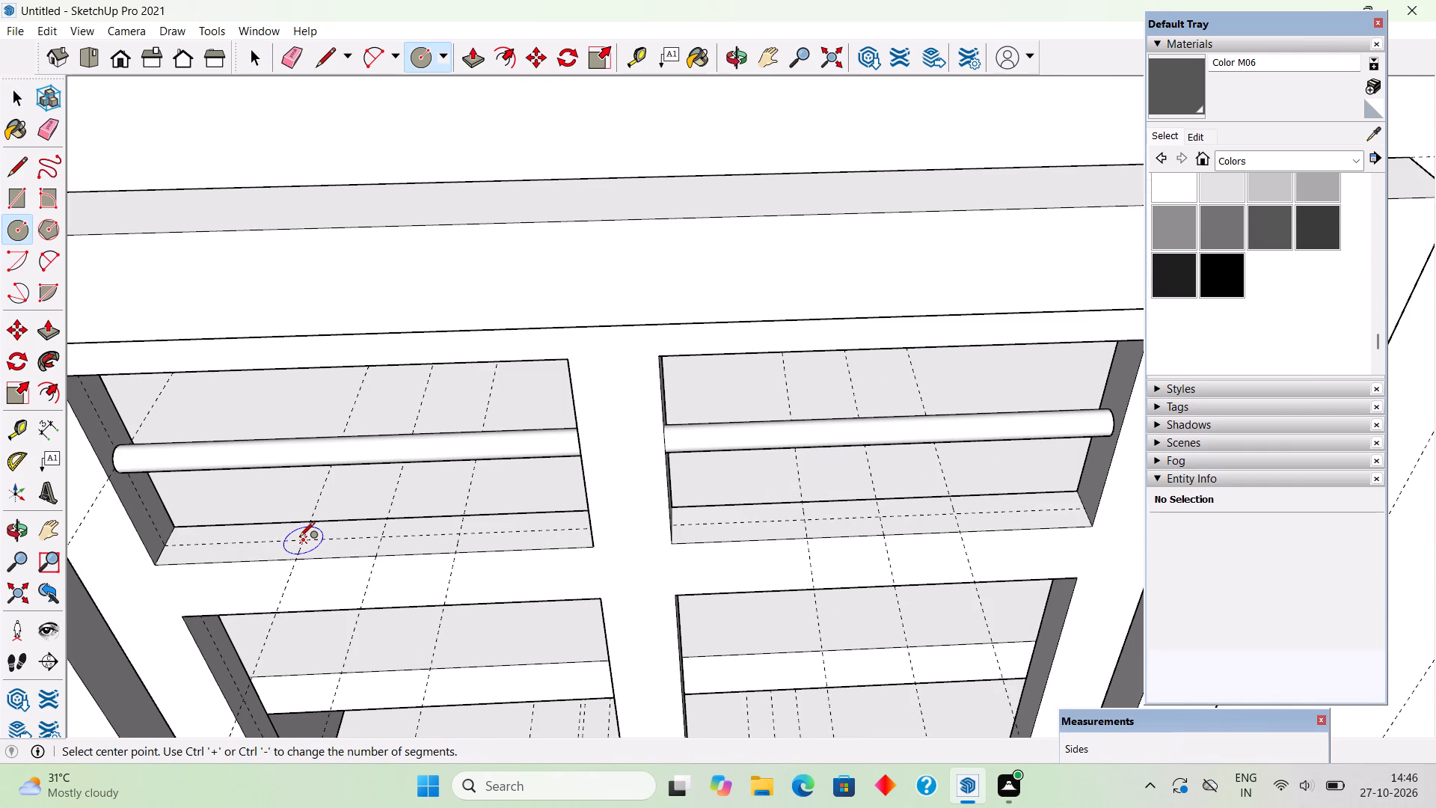
{"action": "left_click", "coordinate": [299, 538]}
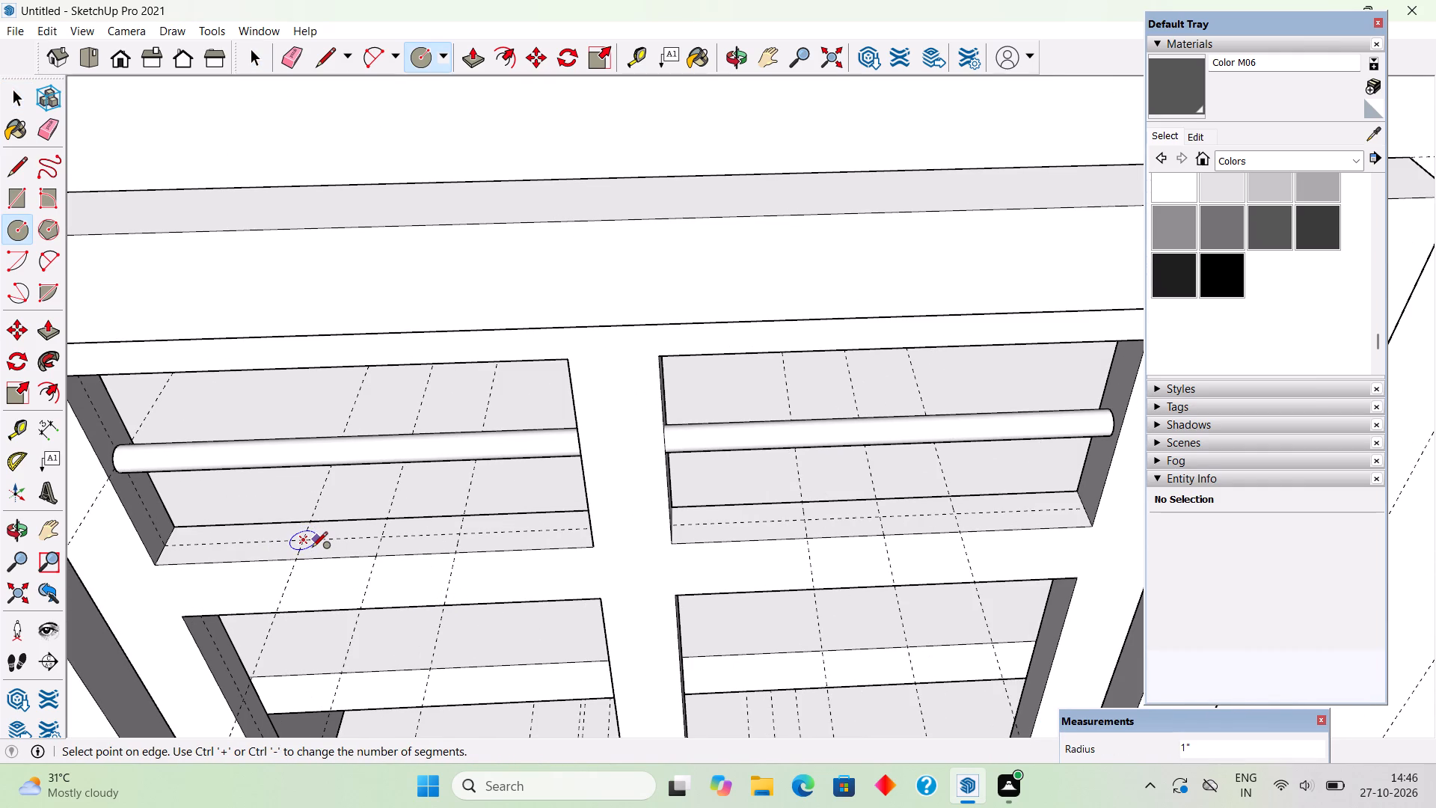
{"action": "left_click", "coordinate": [312, 548]}
{"action": "left_click", "coordinate": [462, 533]}
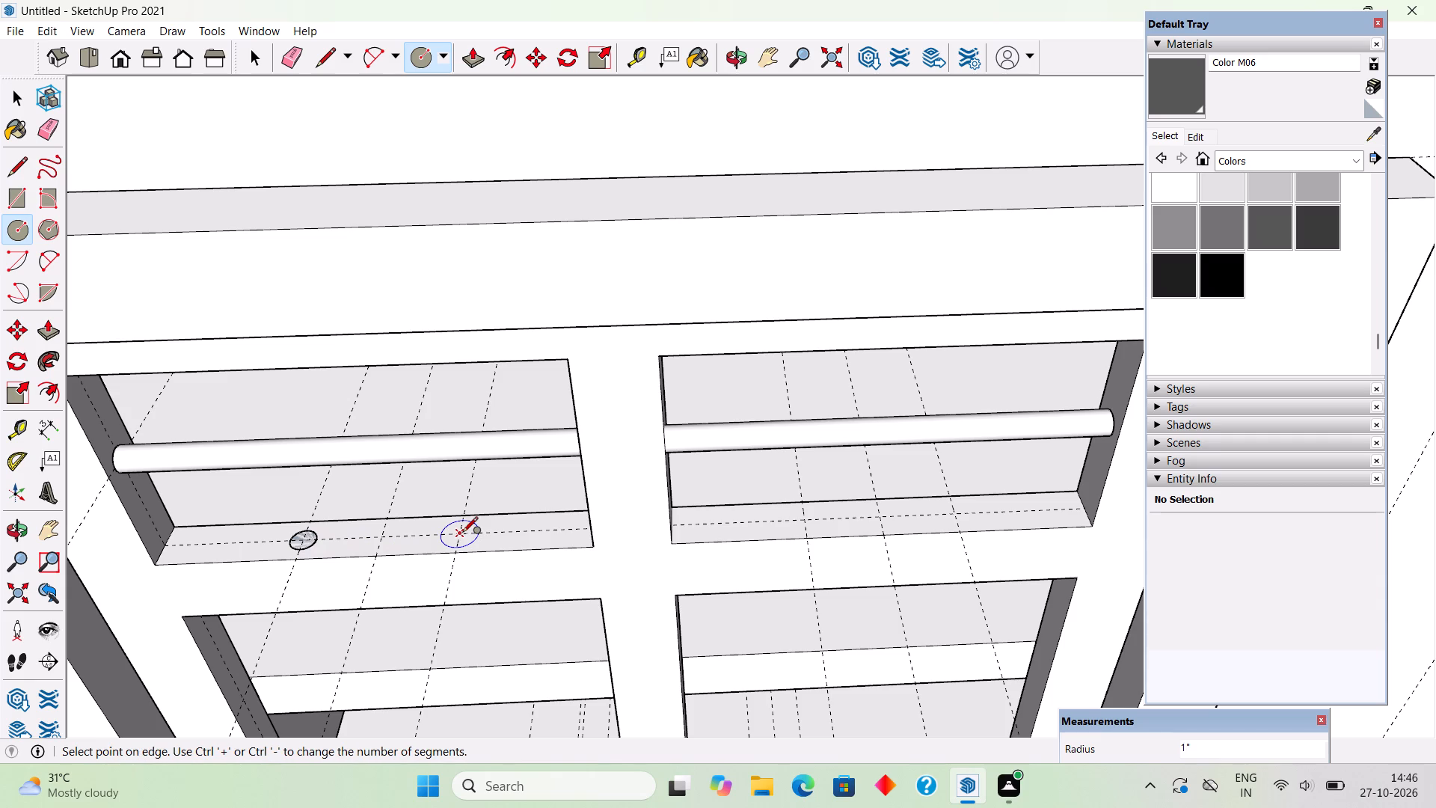
{"action": "left_click", "coordinate": [479, 539]}
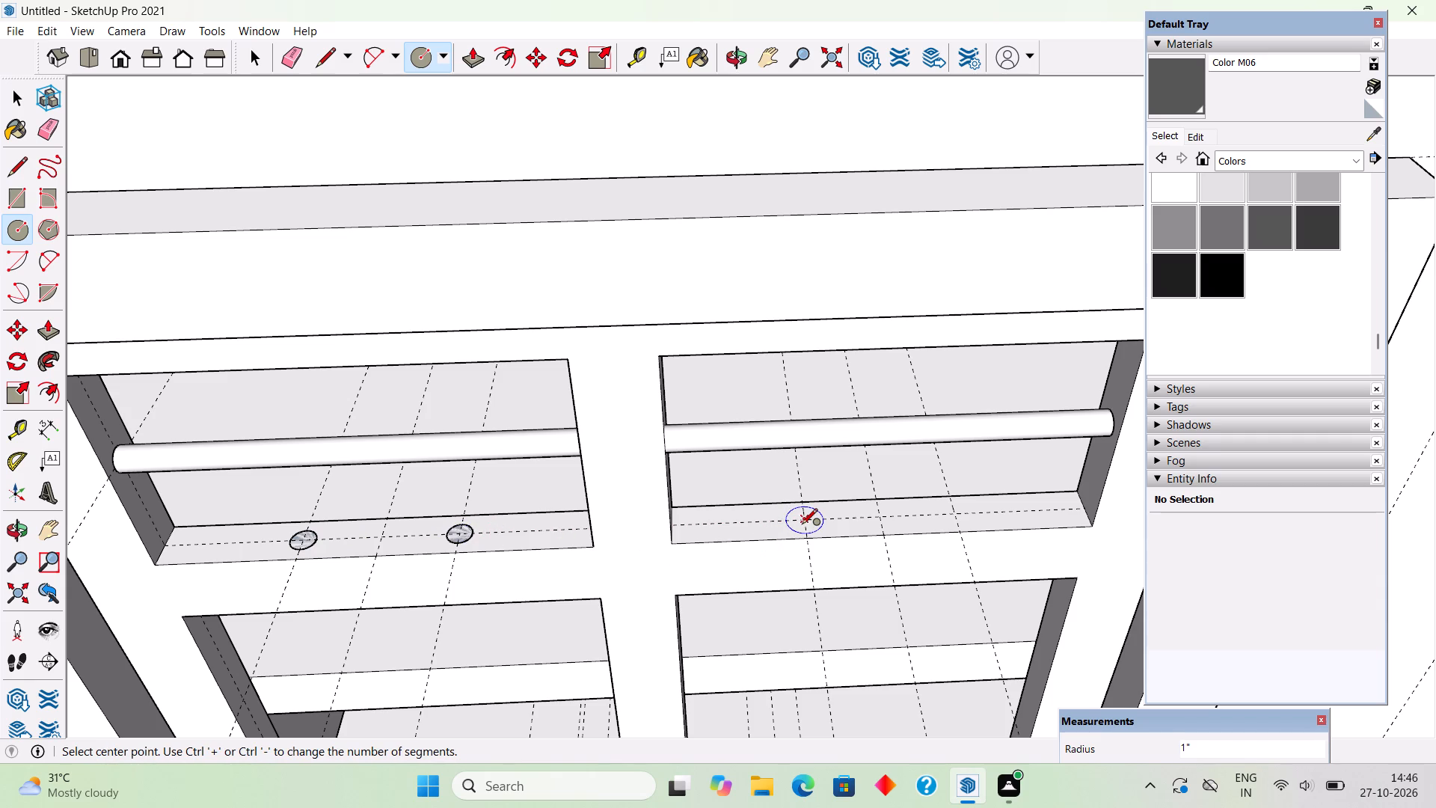
Draw two 1" radius circles on the upper-right pane's bottom face, centred where the two outer guides cross the lengthwise guide.
{"action": "left_click", "coordinate": [802, 525]}
{"action": "left_click", "coordinate": [826, 526]}
{"action": "left_click", "coordinate": [957, 514]}
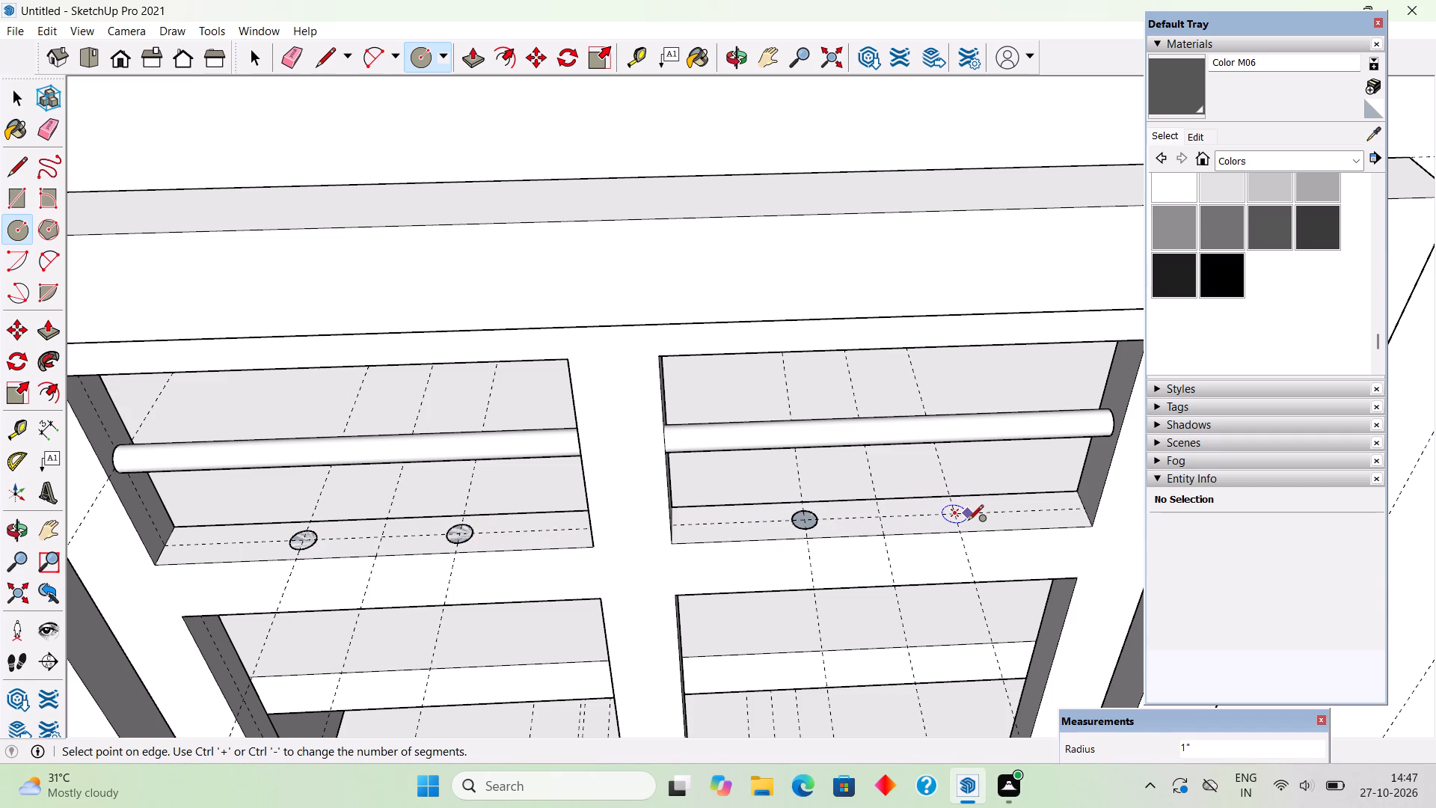
{"action": "left_click", "coordinate": [968, 521]}
Extrude the four circles up 1' 6" to the top of their openings, forming two vertical bars in each upper pane.
{"action": "key", "text": "p"}
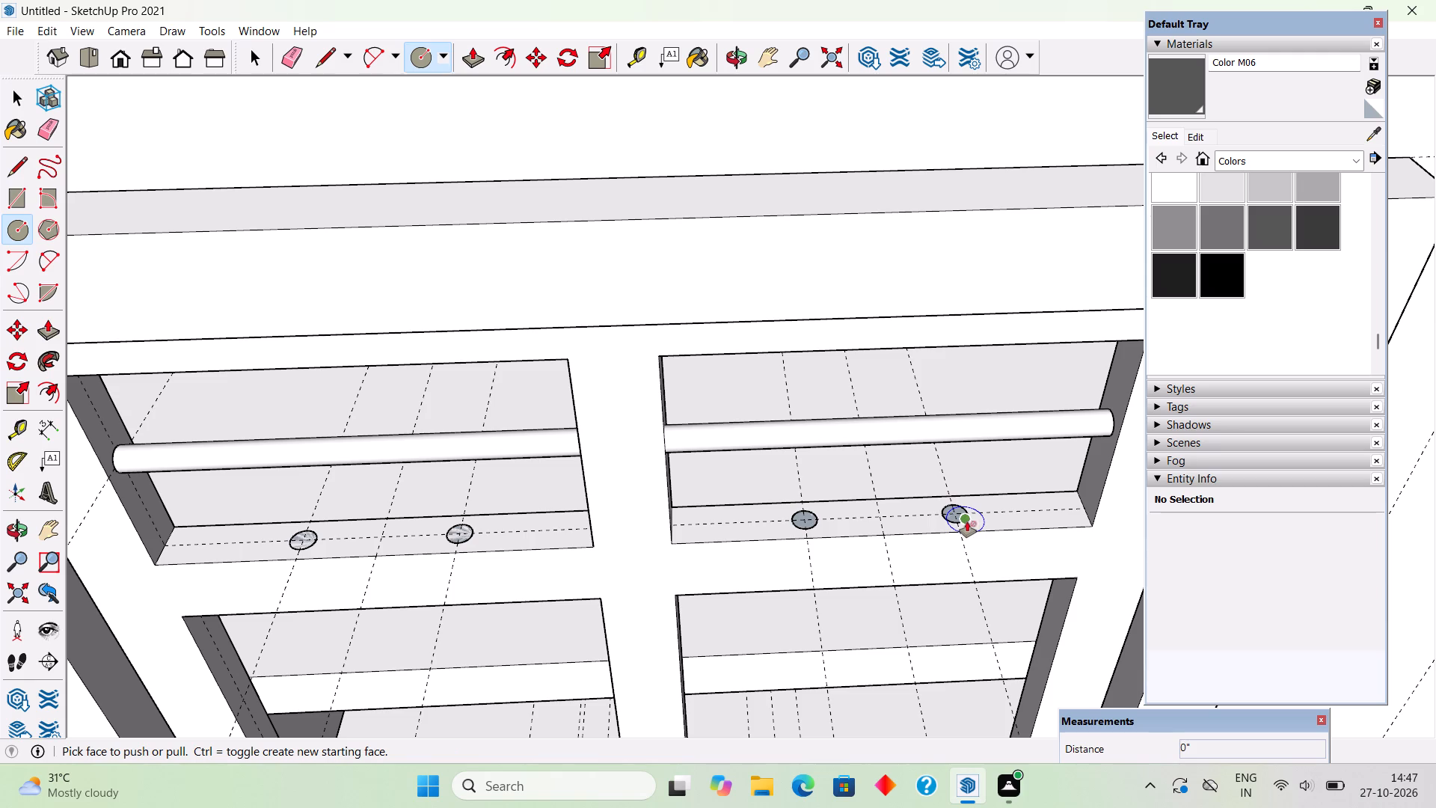
{"action": "left_click", "coordinate": [951, 515]}
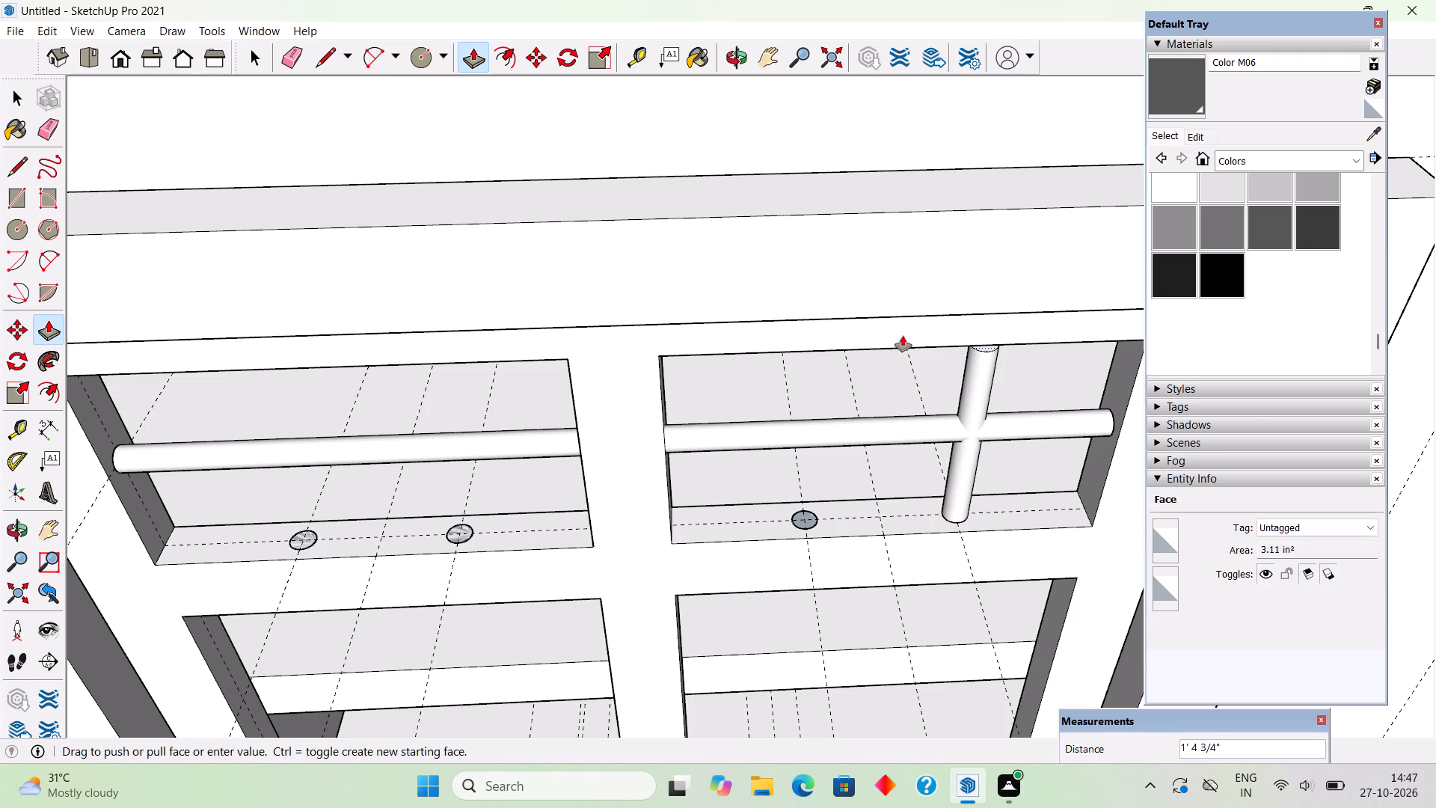
{"action": "left_click", "coordinate": [933, 343]}
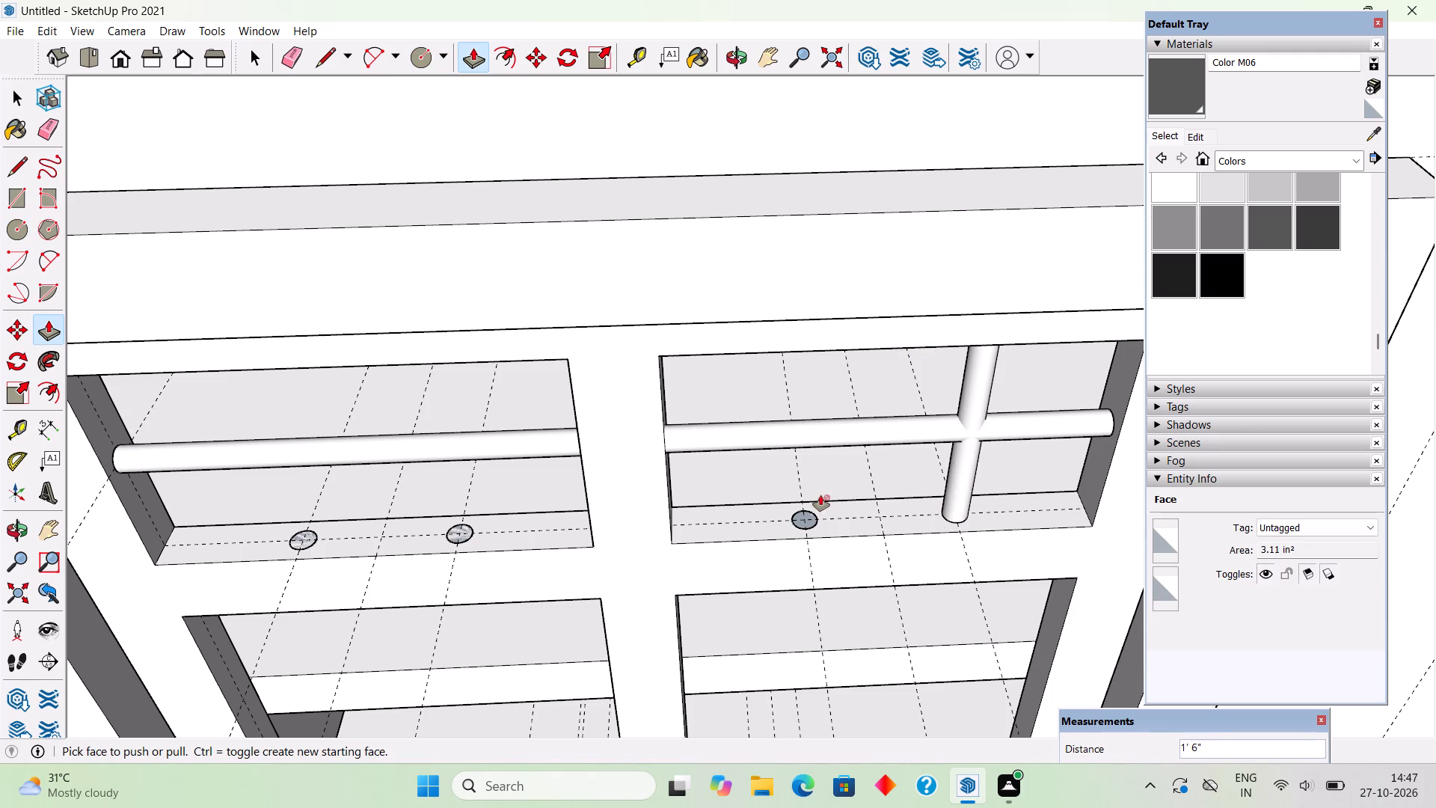
{"action": "left_click", "coordinate": [811, 516]}
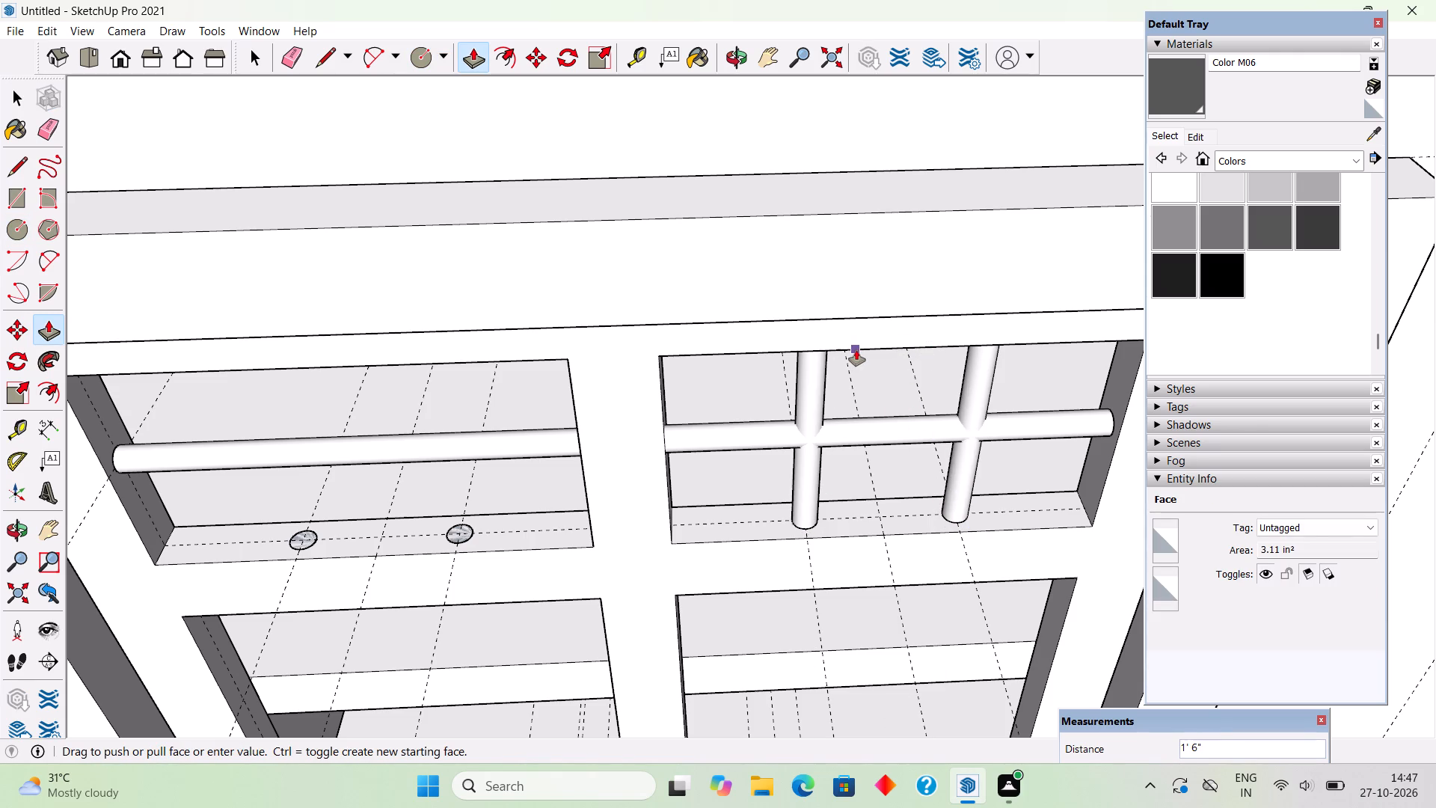
{"action": "left_click", "coordinate": [869, 346]}
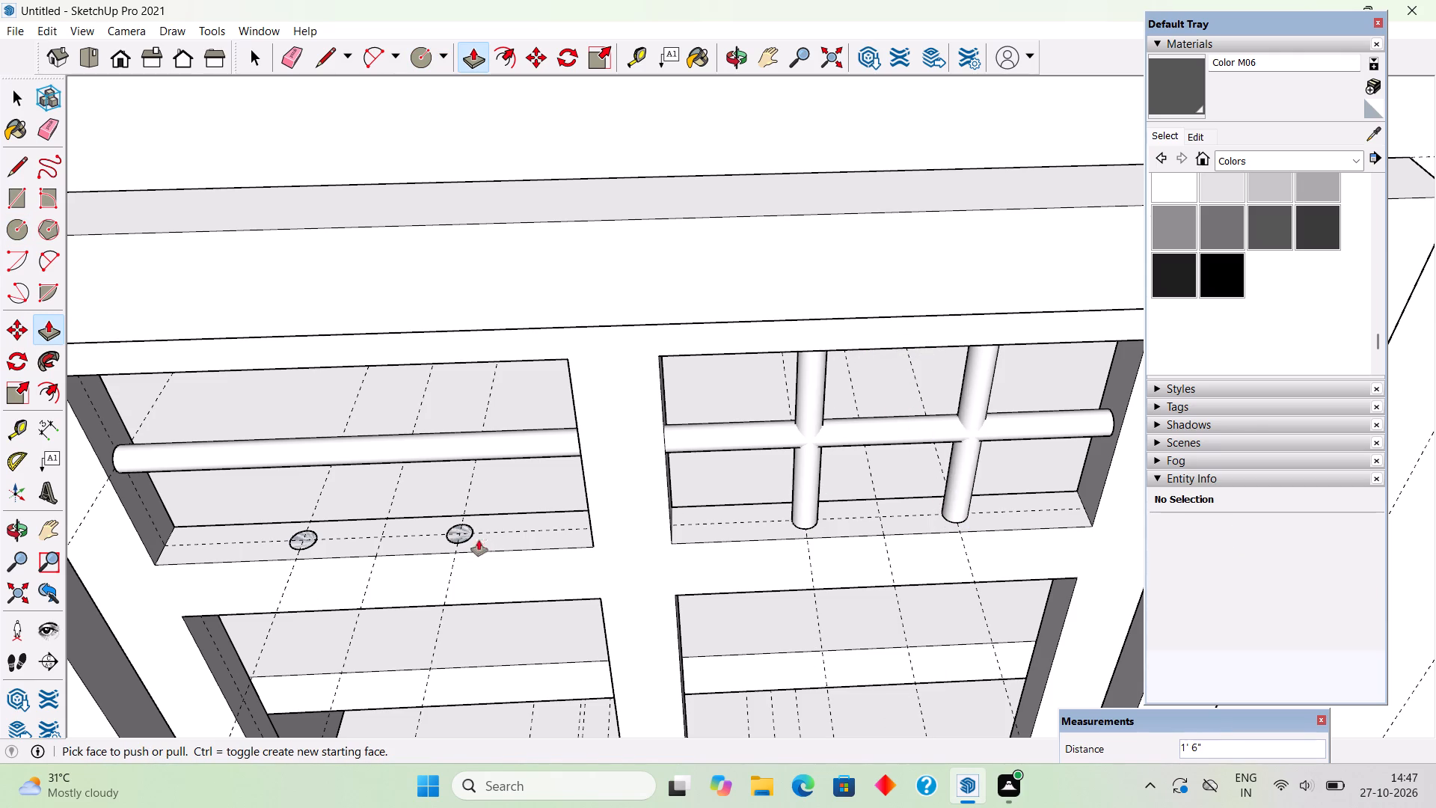
{"action": "left_click", "coordinate": [457, 536]}
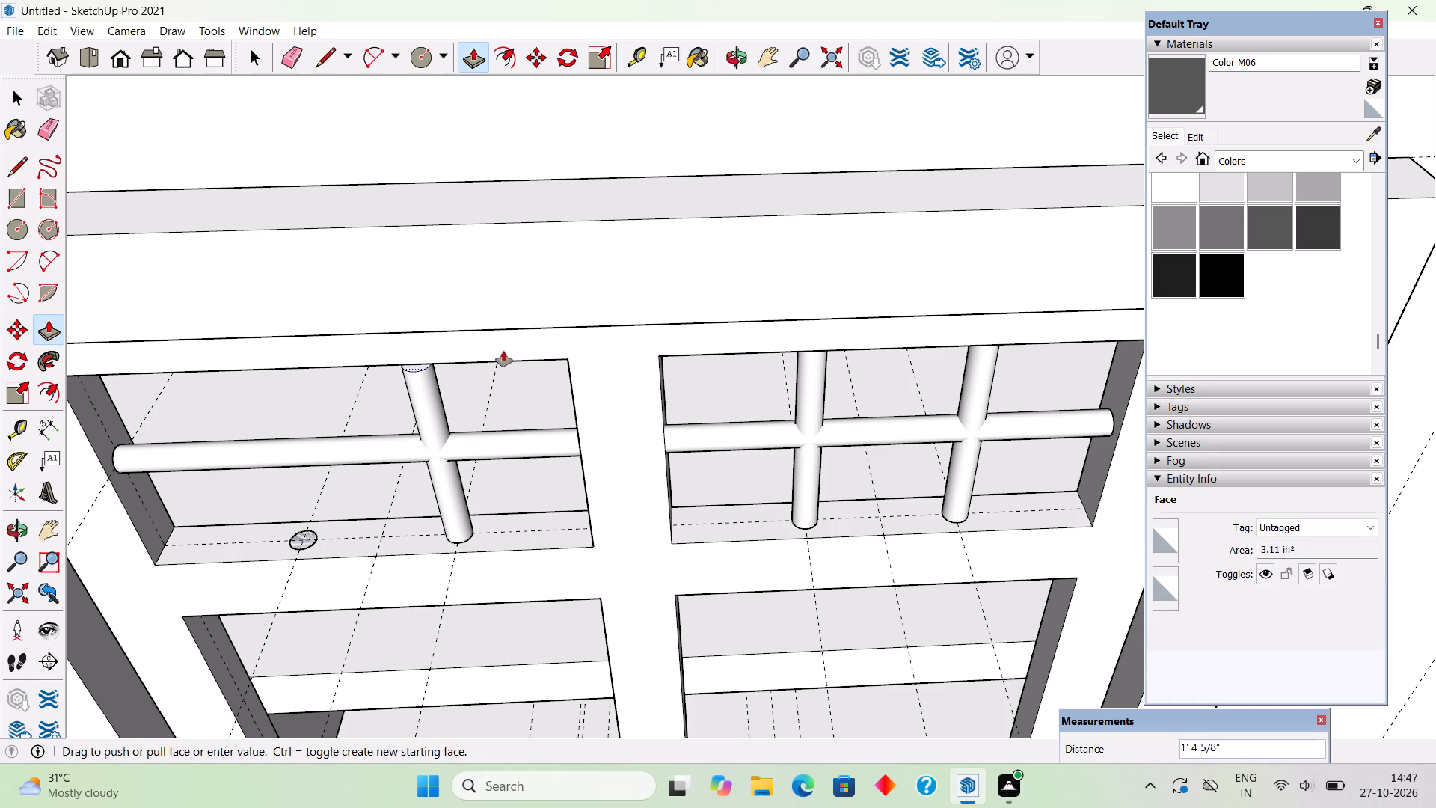
{"action": "left_click", "coordinate": [556, 361]}
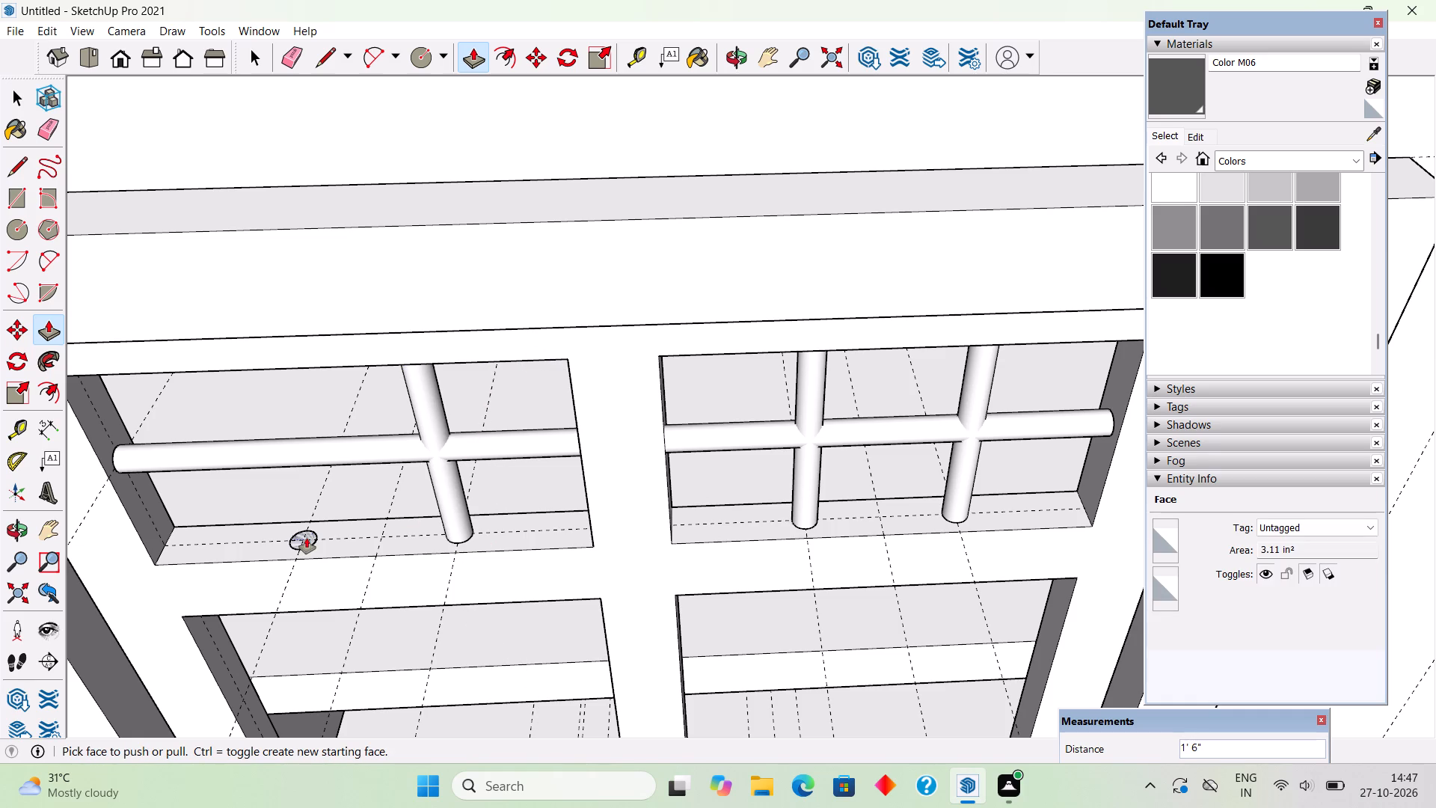
{"action": "left_click", "coordinate": [307, 538]}
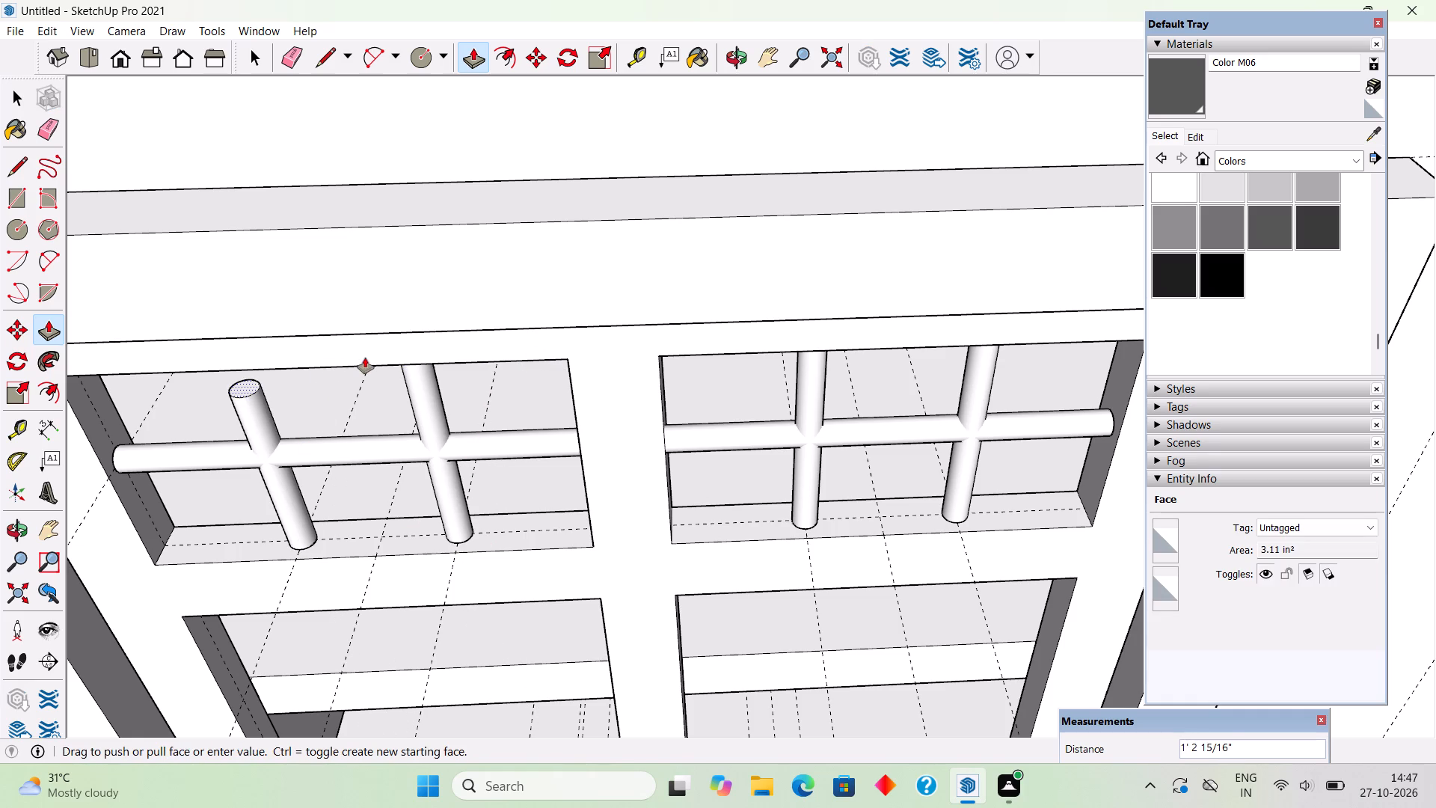
{"action": "left_click", "coordinate": [208, 367]}
{"action": "key", "text": "space"}
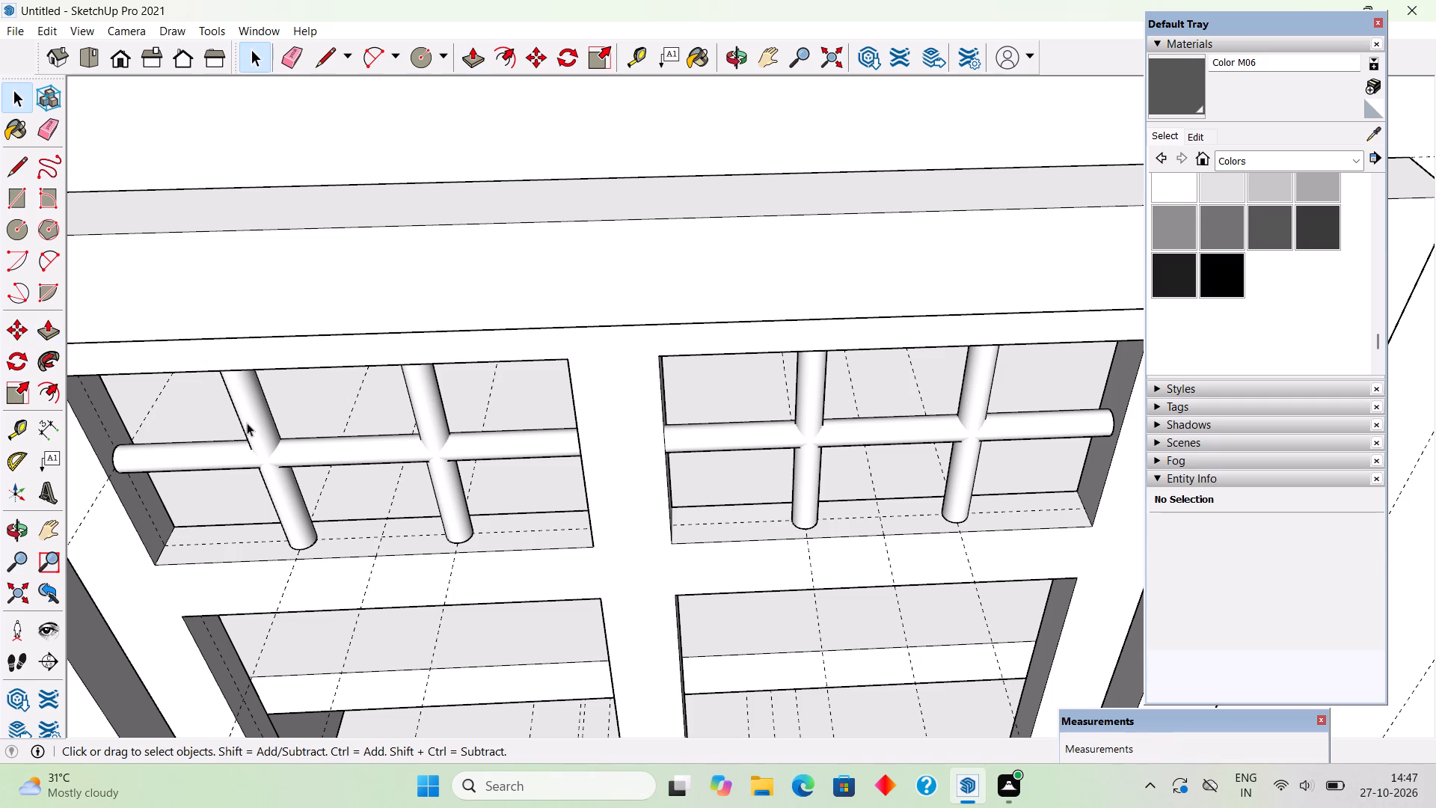
Make each of the four vertical bars in the upper panes its own separate group.
{"action": "triple_click", "coordinate": [248, 424]}
{"action": "right_click", "coordinate": [248, 424]}
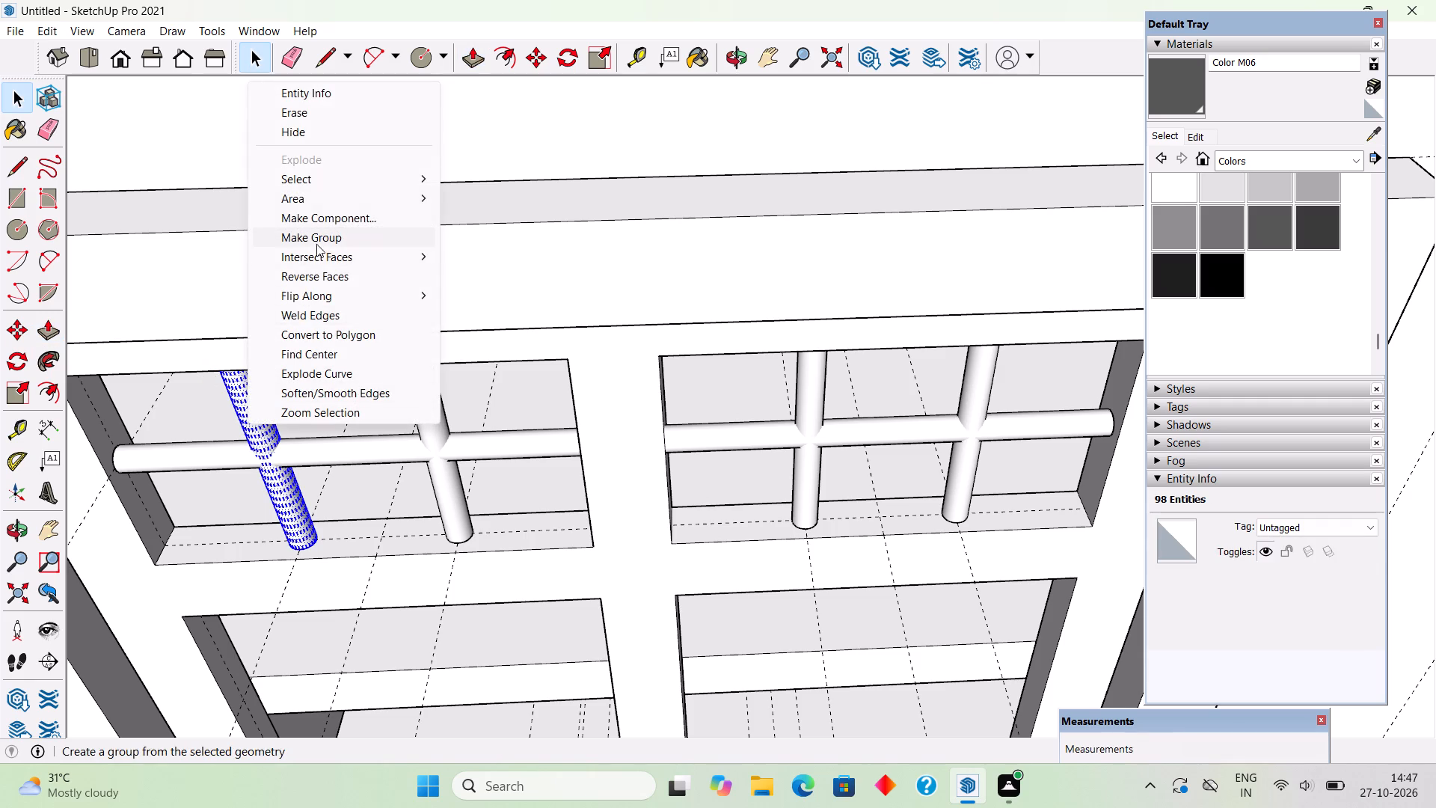
{"action": "left_click", "coordinate": [318, 239]}
{"action": "triple_click", "coordinate": [433, 421]}
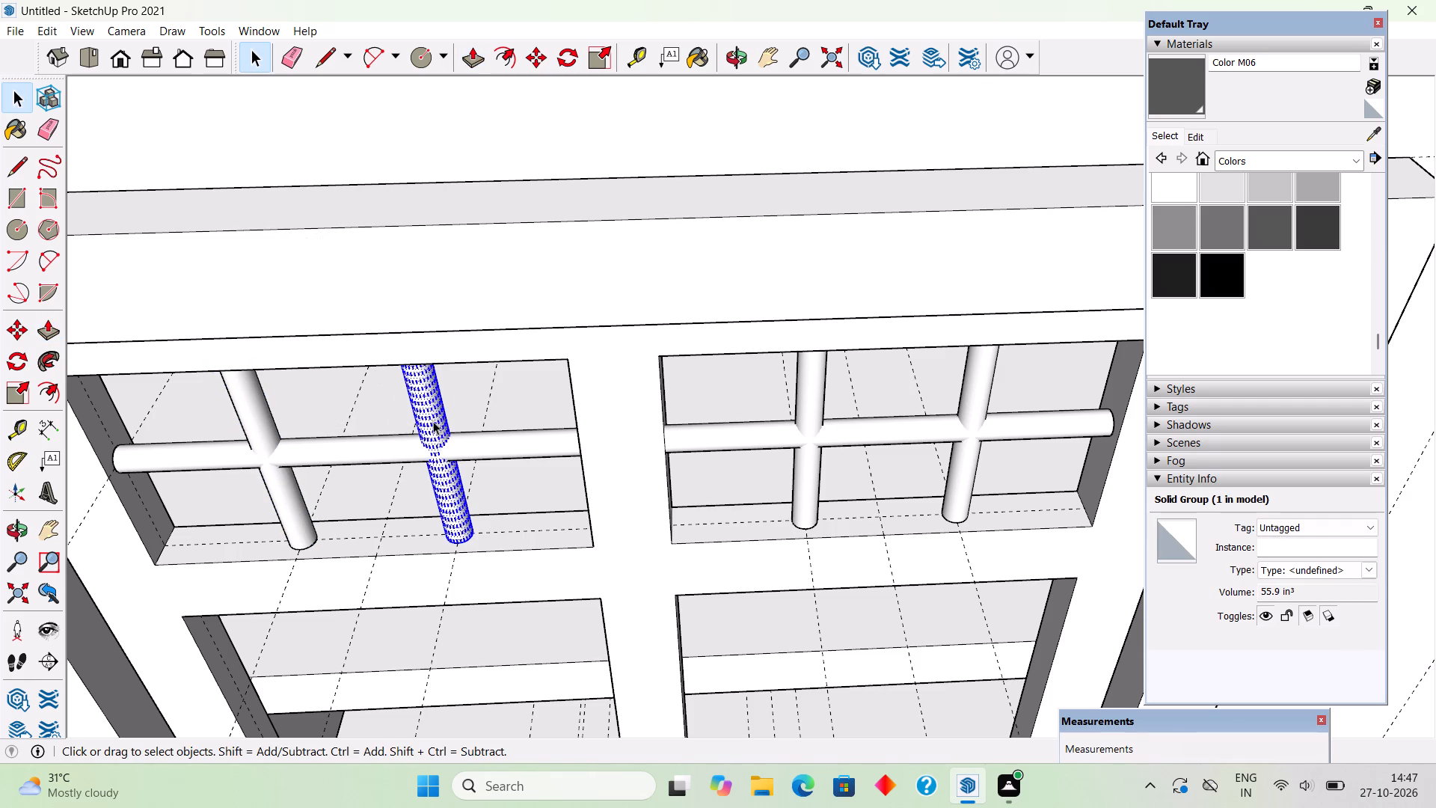
{"action": "right_click", "coordinate": [433, 421]}
{"action": "left_click", "coordinate": [479, 238]}
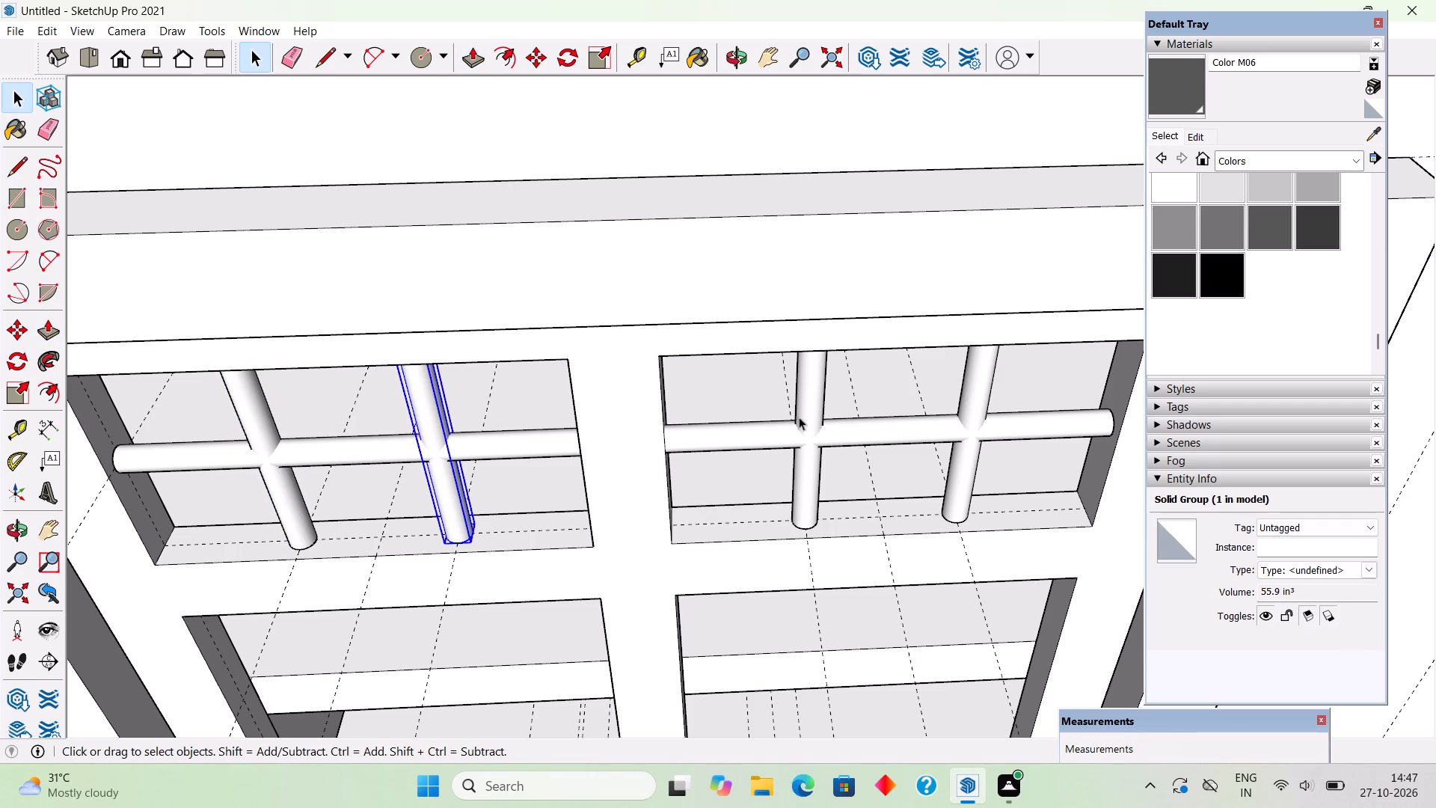
{"action": "triple_click", "coordinate": [811, 403]}
{"action": "right_click", "coordinate": [811, 403]}
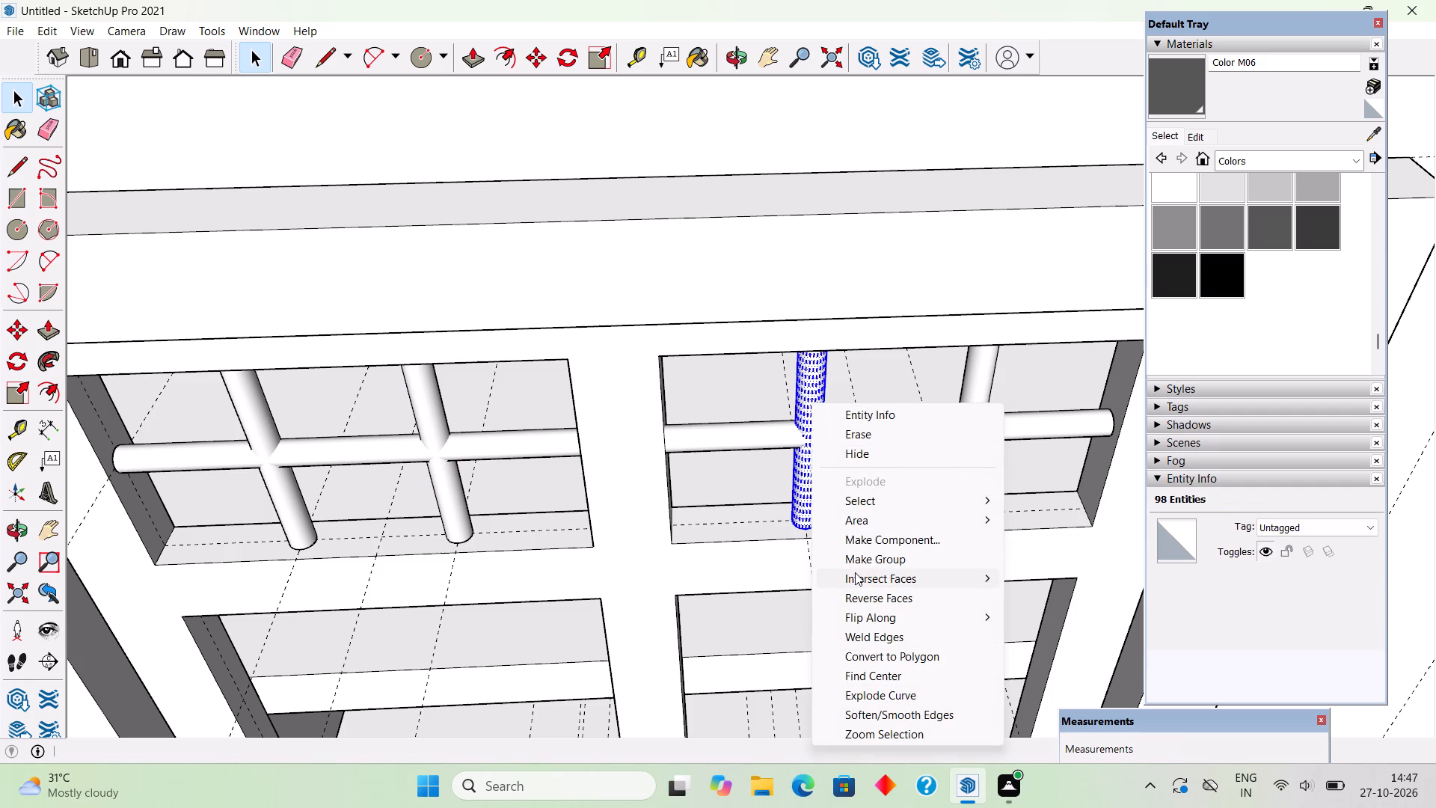
{"action": "left_click", "coordinate": [856, 560]}
{"action": "triple_click", "coordinate": [968, 393]}
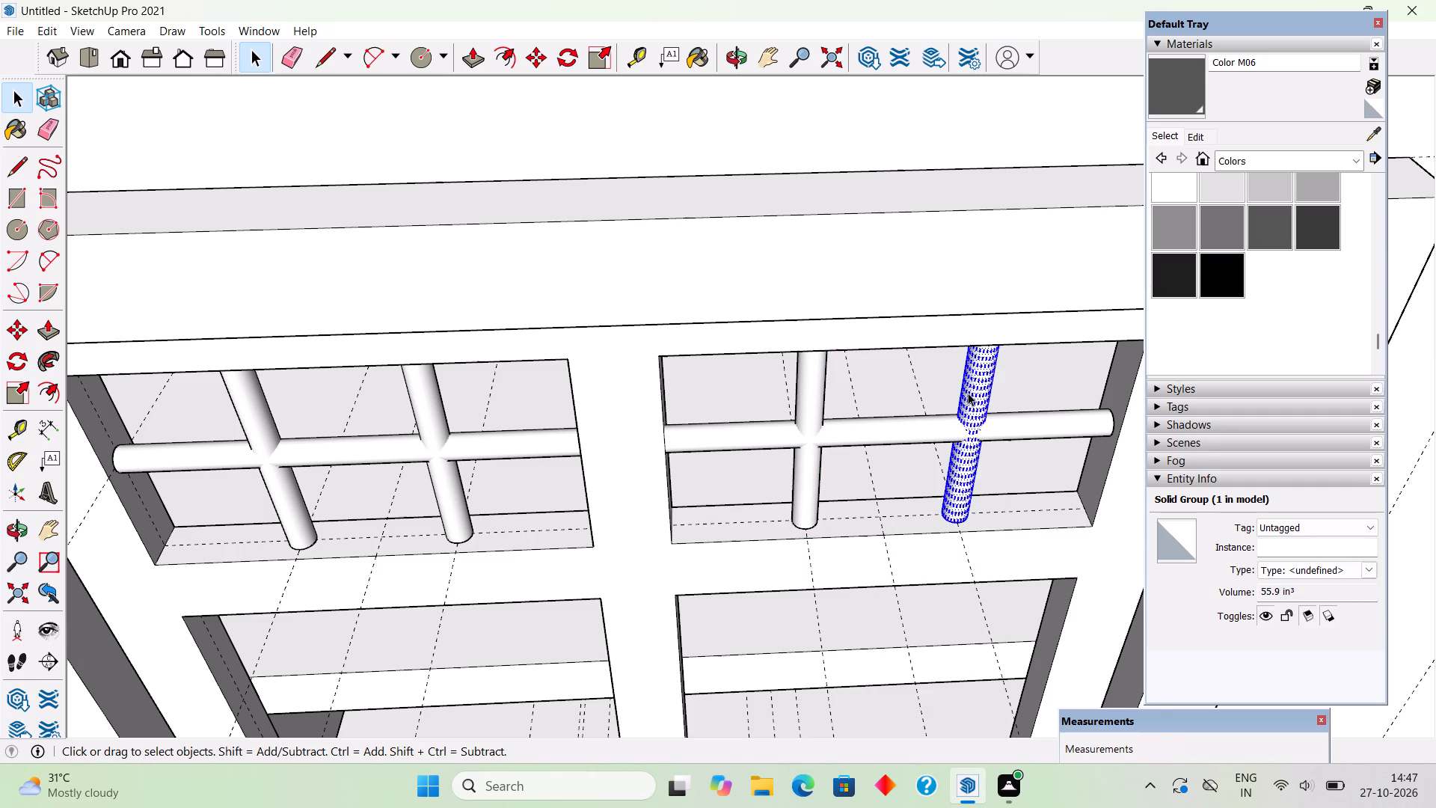
{"action": "right_click", "coordinate": [968, 393]}
{"action": "left_click", "coordinate": [1019, 545]}
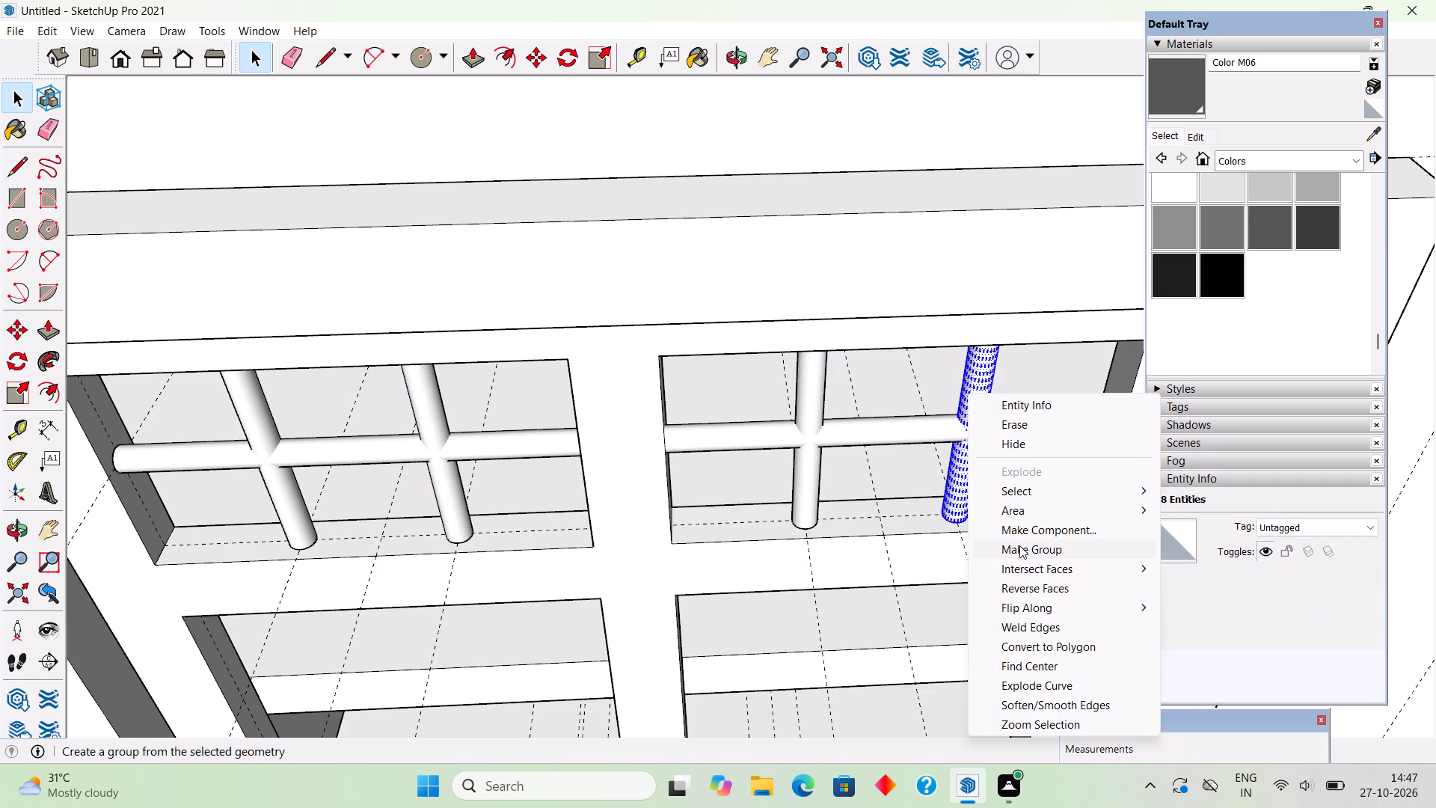
Examine the upper-floor window's bars from the front, together with the ground-floor window below.
{"action": "scroll", "coordinate": [1019, 545], "scroll_direction": "down", "scroll_amount": 16}
{"action": "scroll", "coordinate": [1019, 547], "scroll_direction": "down", "scroll_amount": 5}
{"action": "middle_click_drag", "start_coordinate": [1016, 560], "coordinate": [1004, 505]}
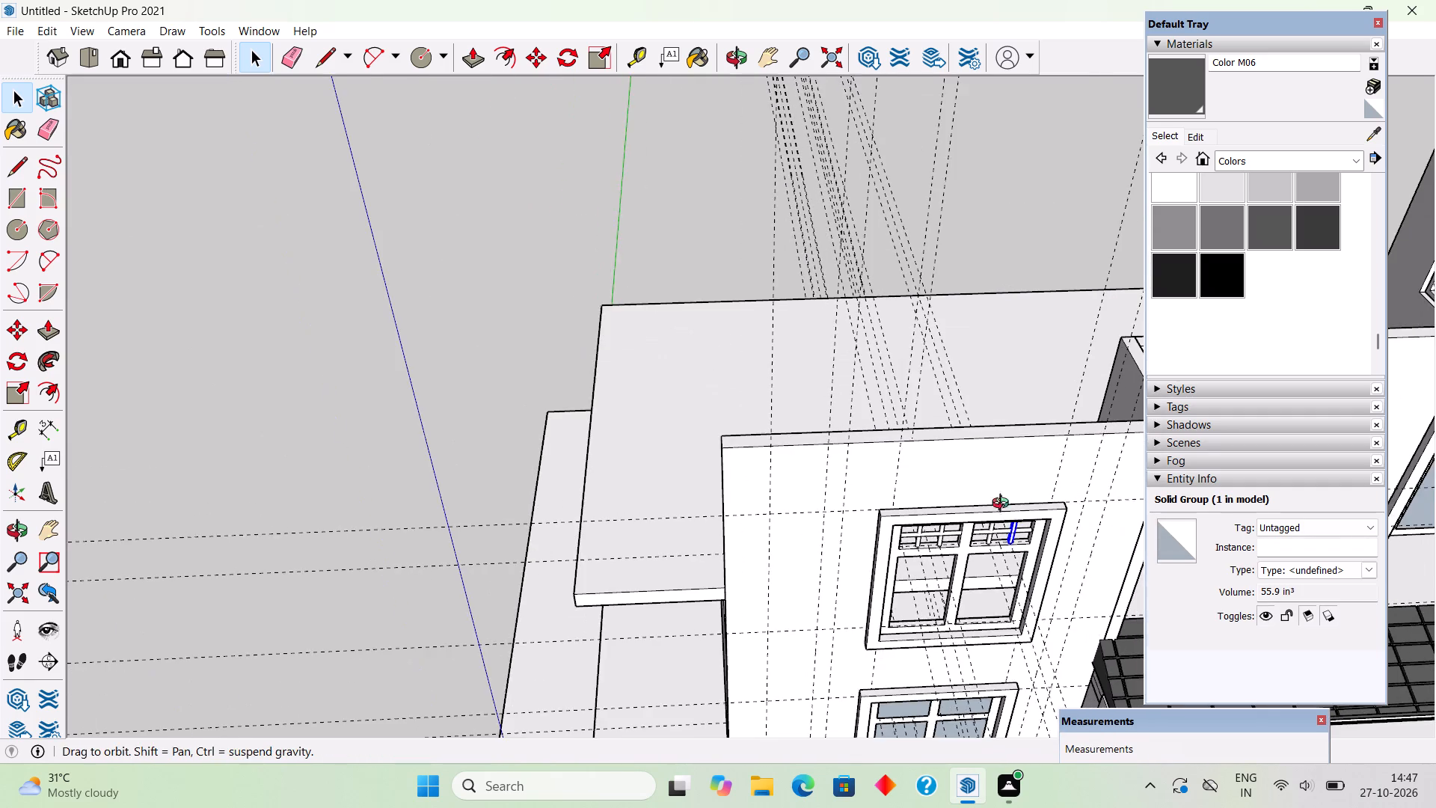
{"action": "middle_click_drag", "start_coordinate": [1004, 505], "coordinate": [921, 319]}
{"action": "left_click", "coordinate": [874, 145]}
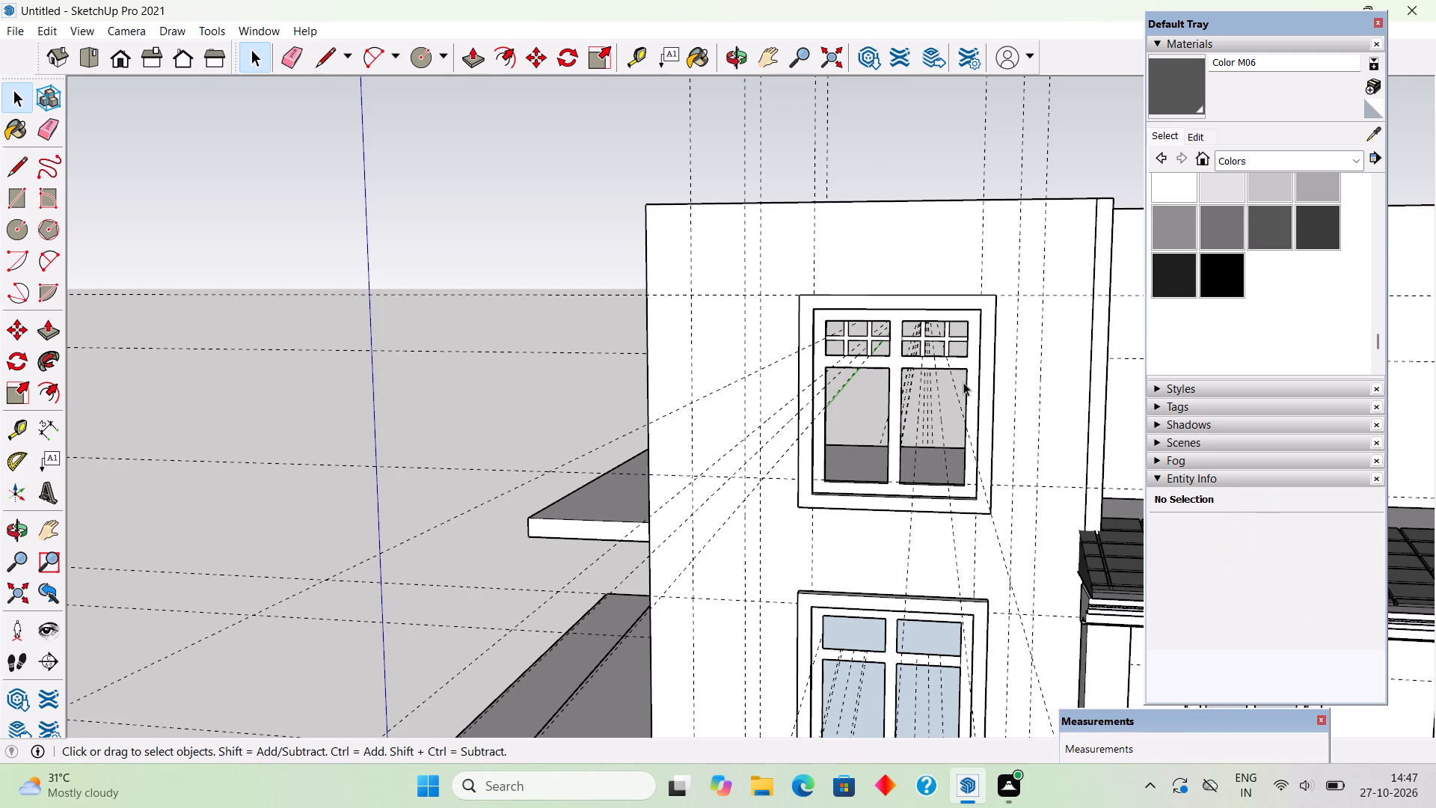
{"action": "scroll", "coordinate": [1008, 347], "scroll_direction": "up", "scroll_amount": 2}
{"action": "scroll", "coordinate": [1014, 376], "scroll_direction": "down", "scroll_amount": 2}
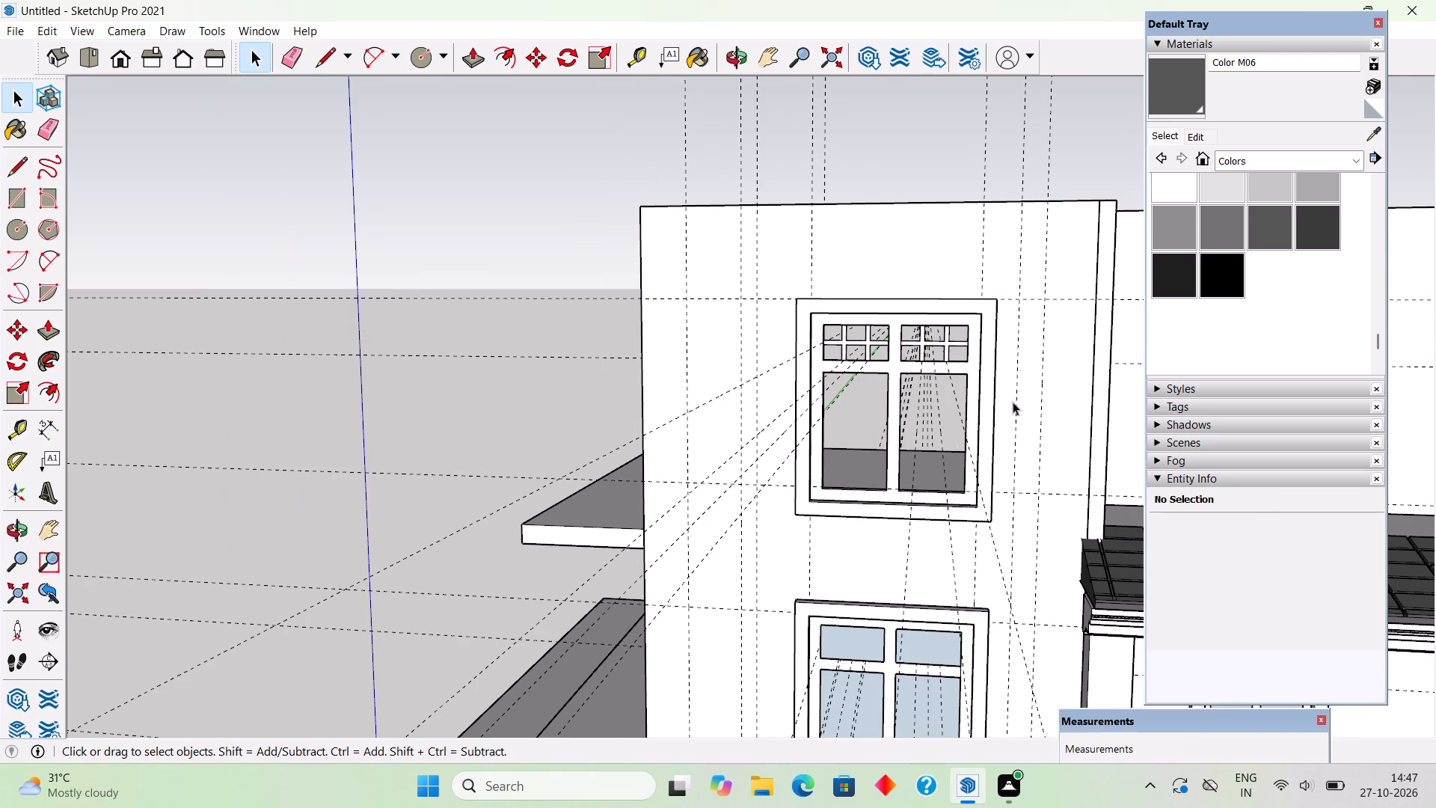
Draw rectangles filling the upper-floor window's four panes: 2' 9" by 1' 6" for the upper two, 2' 9" by 5' for the lower two.
{"action": "middle_click_drag", "start_coordinate": [1013, 409], "coordinate": [1042, 436]}
{"action": "scroll", "coordinate": [1043, 431], "scroll_direction": "up", "scroll_amount": 2}
{"action": "scroll", "coordinate": [989, 483], "scroll_direction": "up", "scroll_amount": 2}
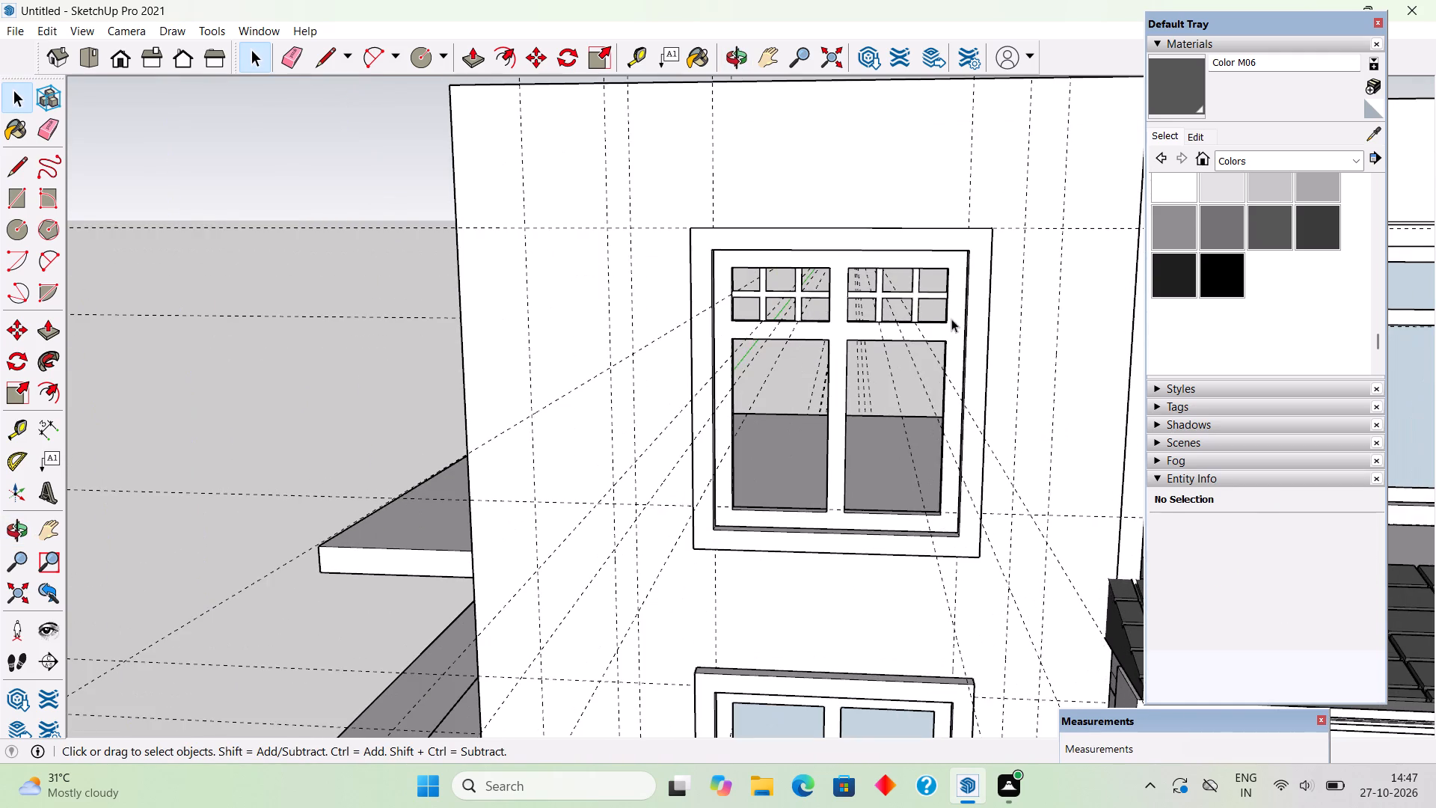
{"action": "scroll", "coordinate": [951, 319], "scroll_direction": "up", "scroll_amount": 5}
{"action": "key", "text": "r"}
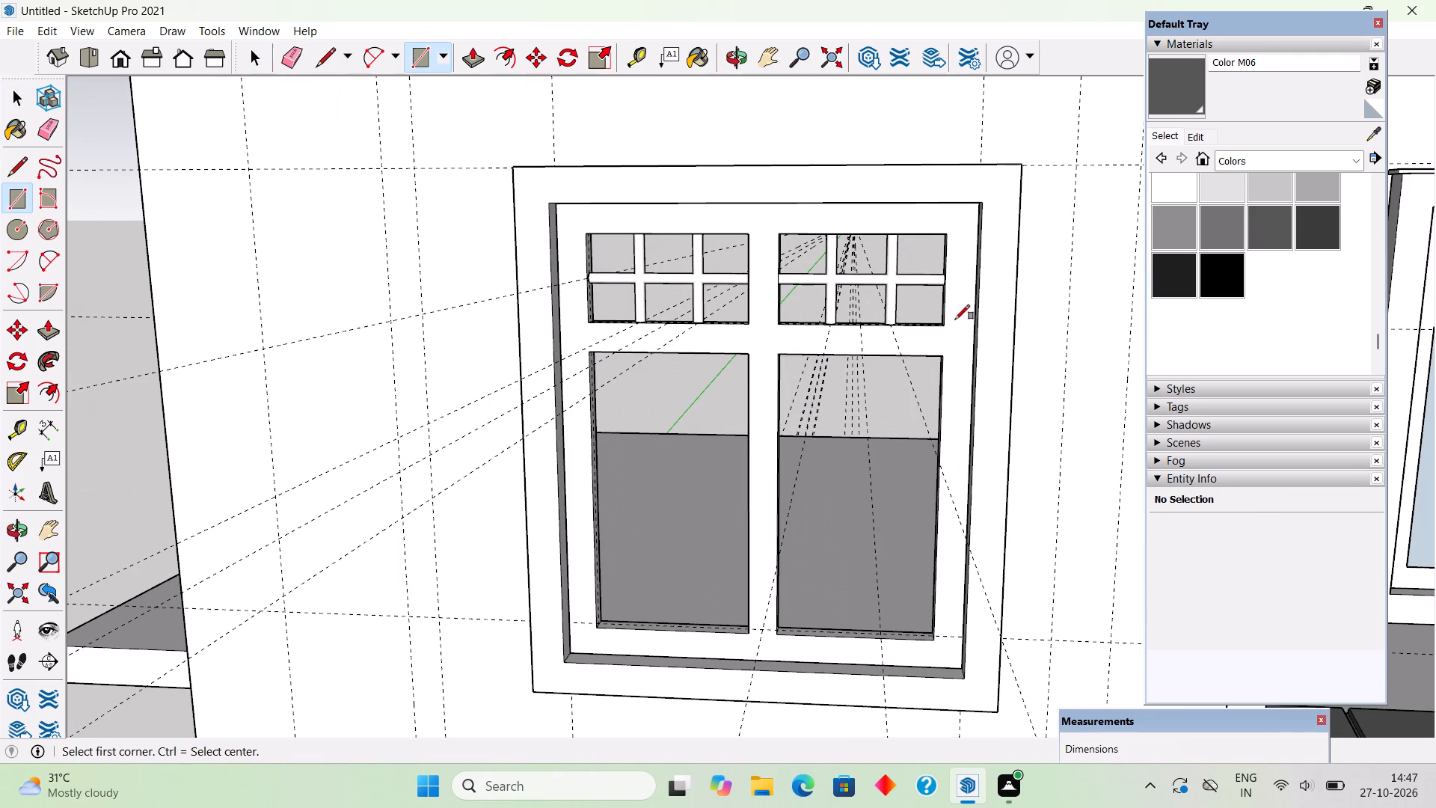
{"action": "left_click", "coordinate": [586, 236]}
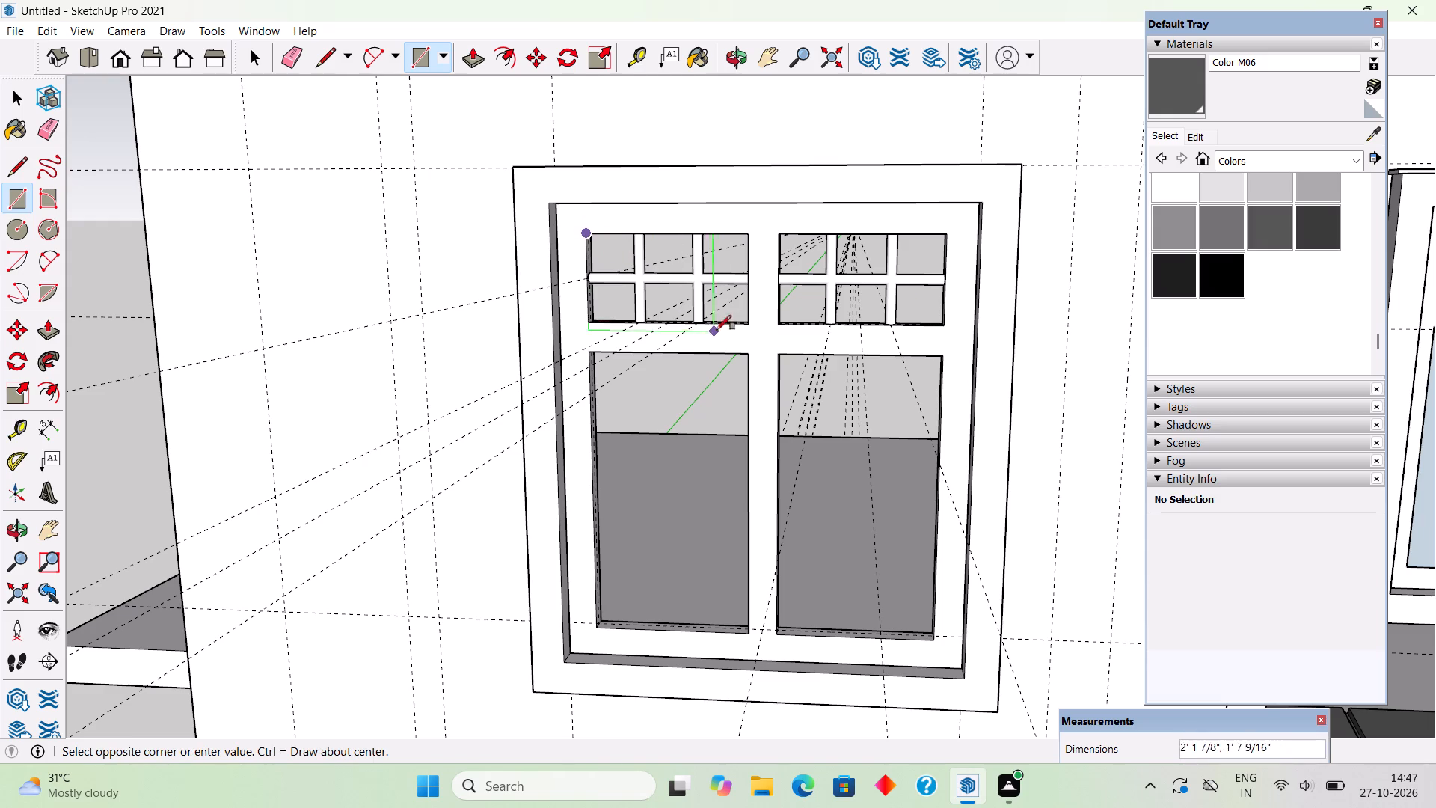
{"action": "left_click", "coordinate": [743, 323]}
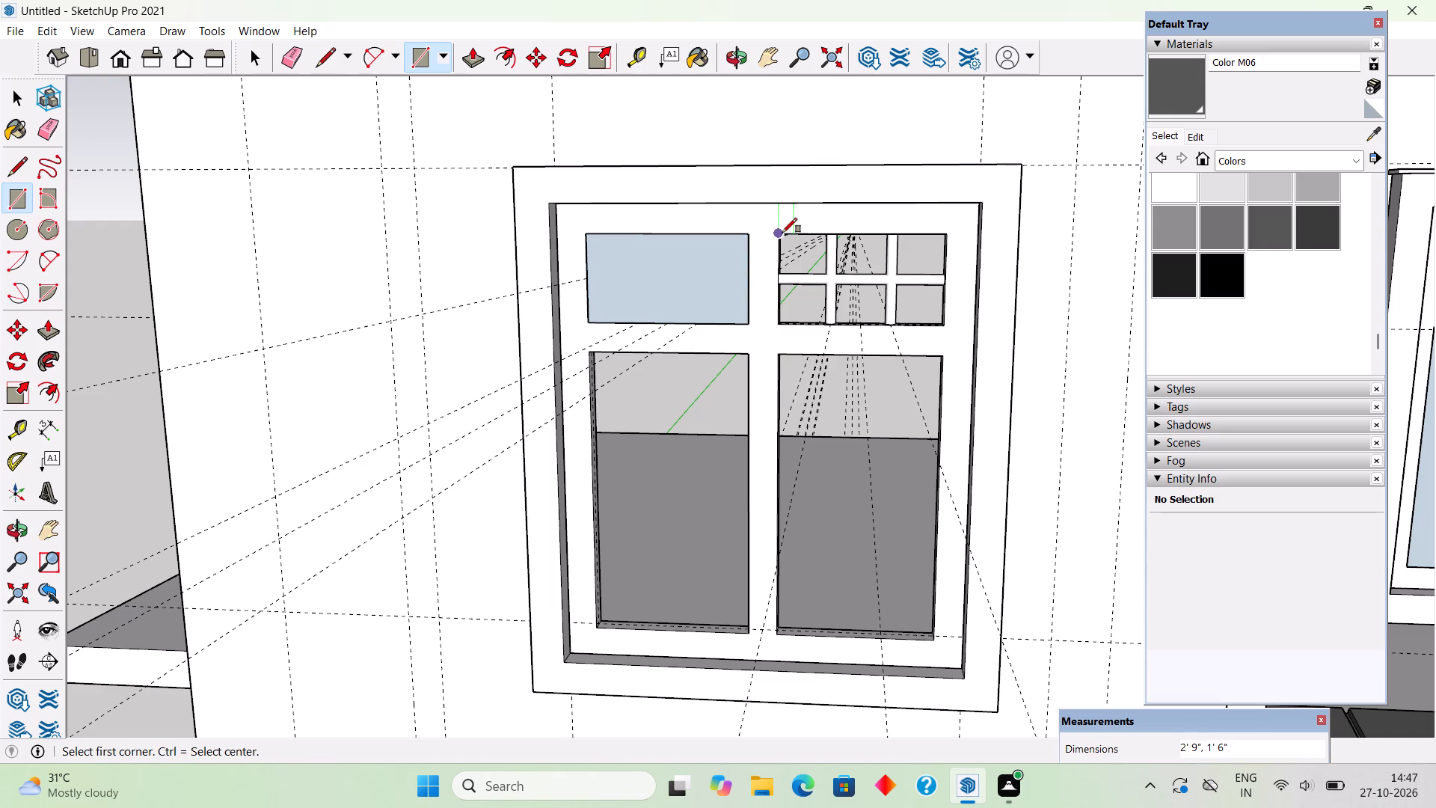
{"action": "left_click", "coordinate": [782, 233]}
{"action": "left_click", "coordinate": [947, 325]}
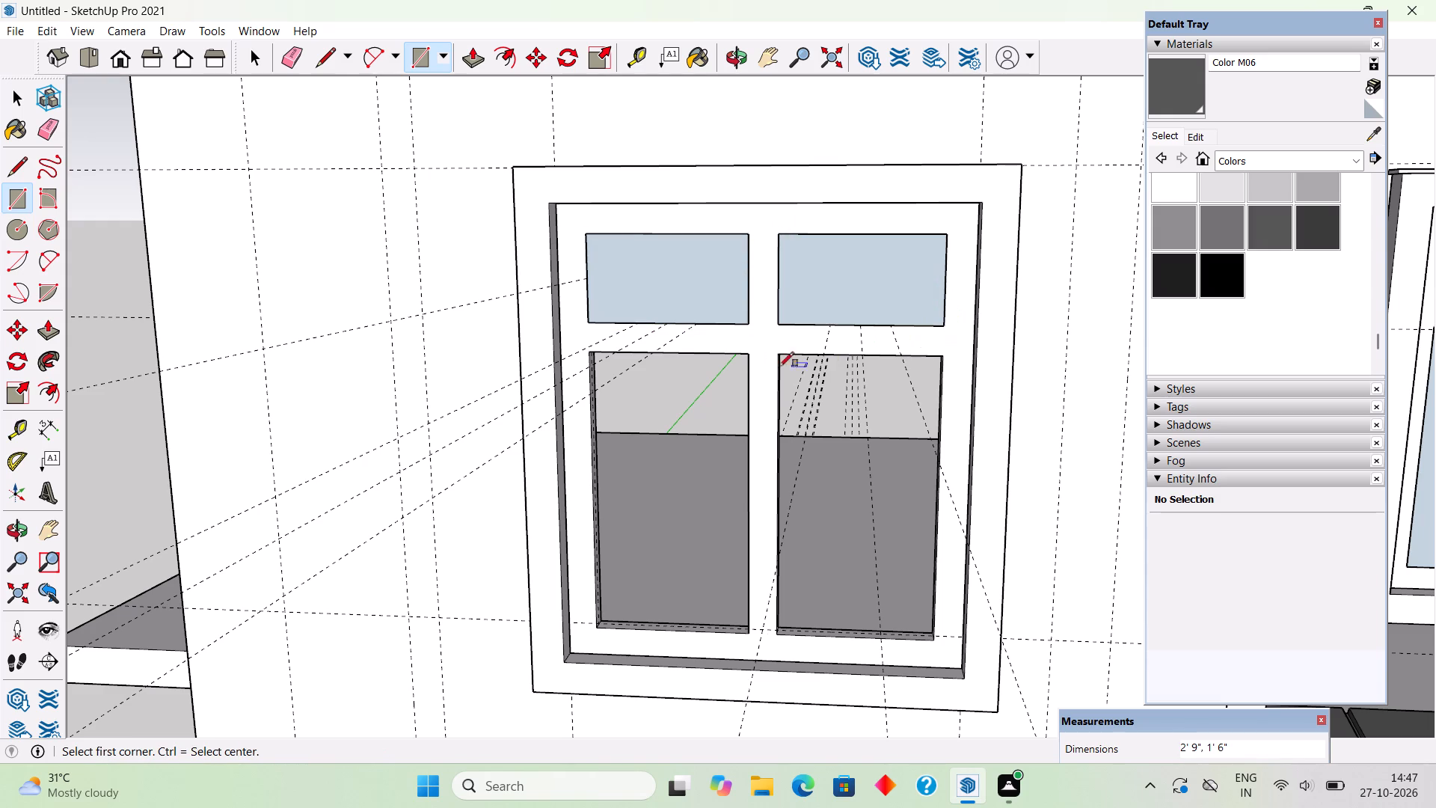
{"action": "left_click", "coordinate": [591, 358]}
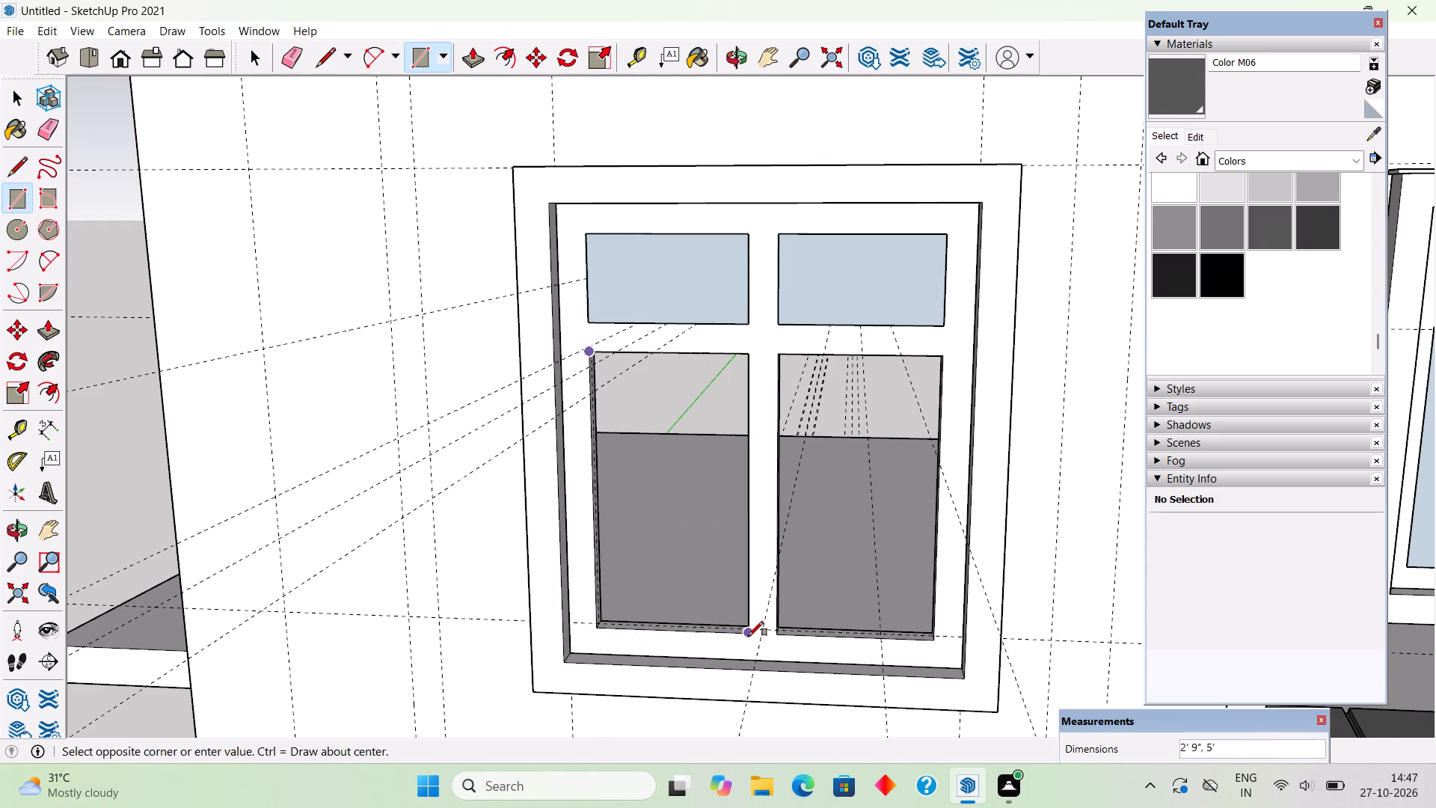
{"action": "left_click", "coordinate": [749, 636]}
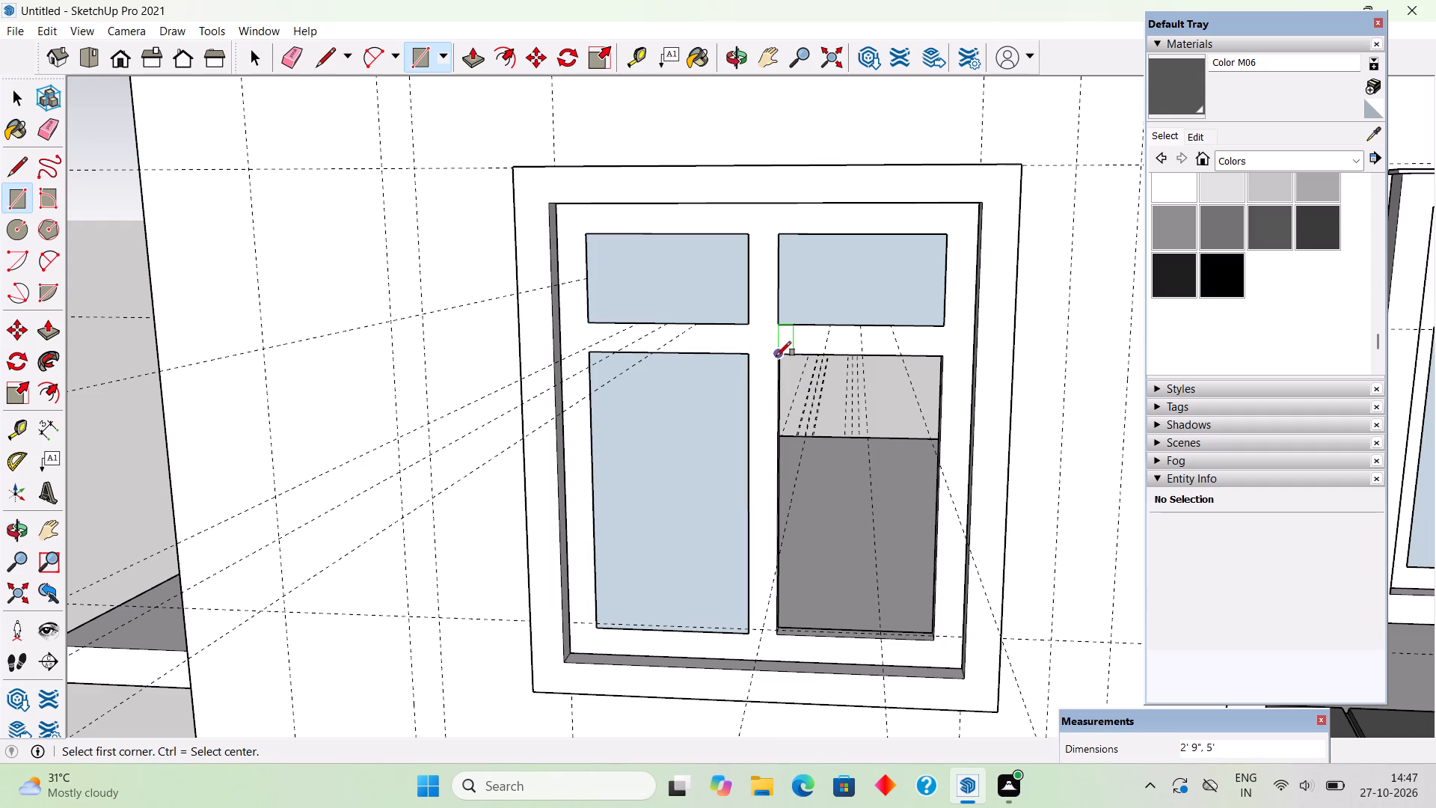
{"action": "left_click", "coordinate": [776, 356]}
{"action": "left_click", "coordinate": [936, 639]}
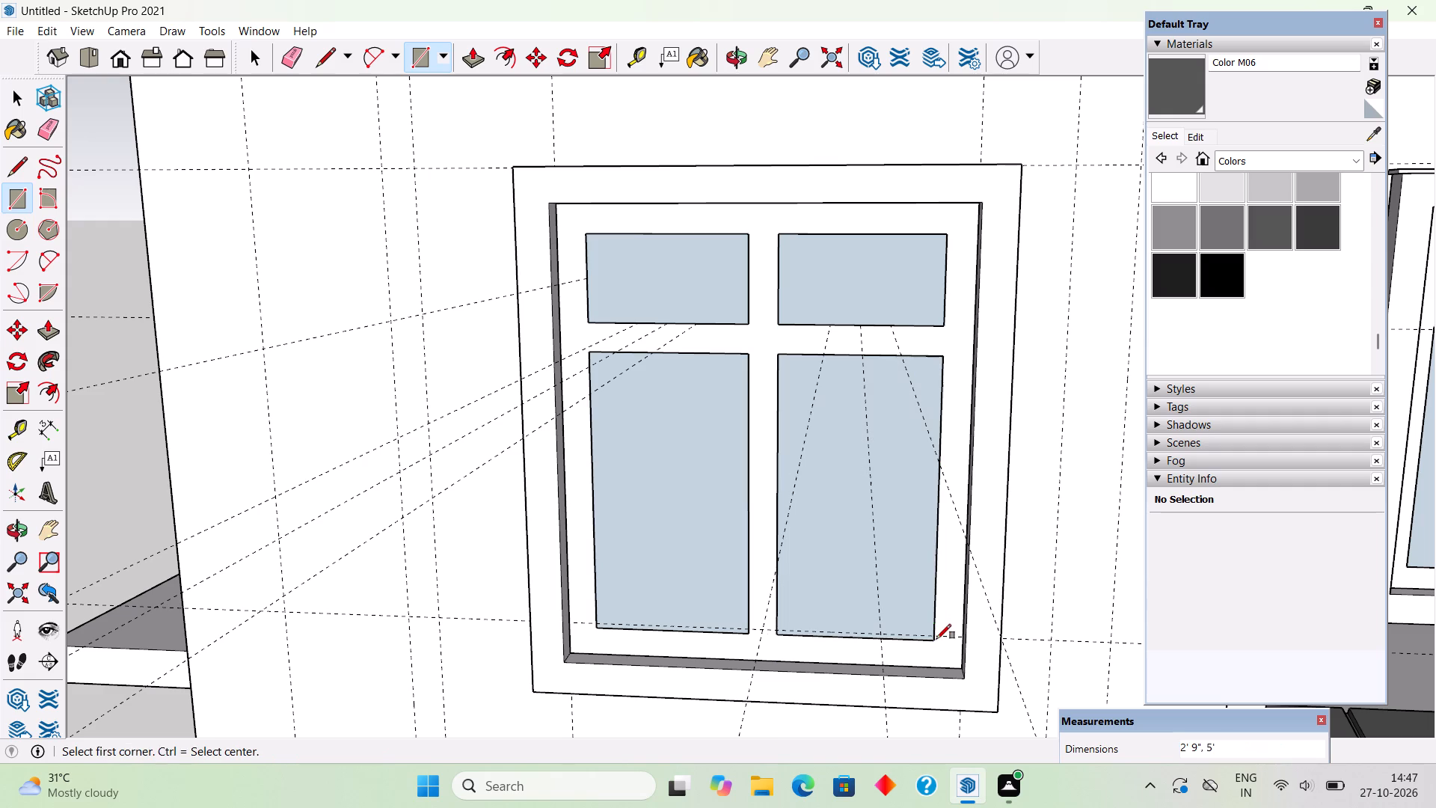
Make each of the four pane rectangles in the upper-floor window its own separate group.
{"action": "key", "text": "space"}
{"action": "triple_click", "coordinate": [690, 303]}
{"action": "right_click", "coordinate": [690, 303]}
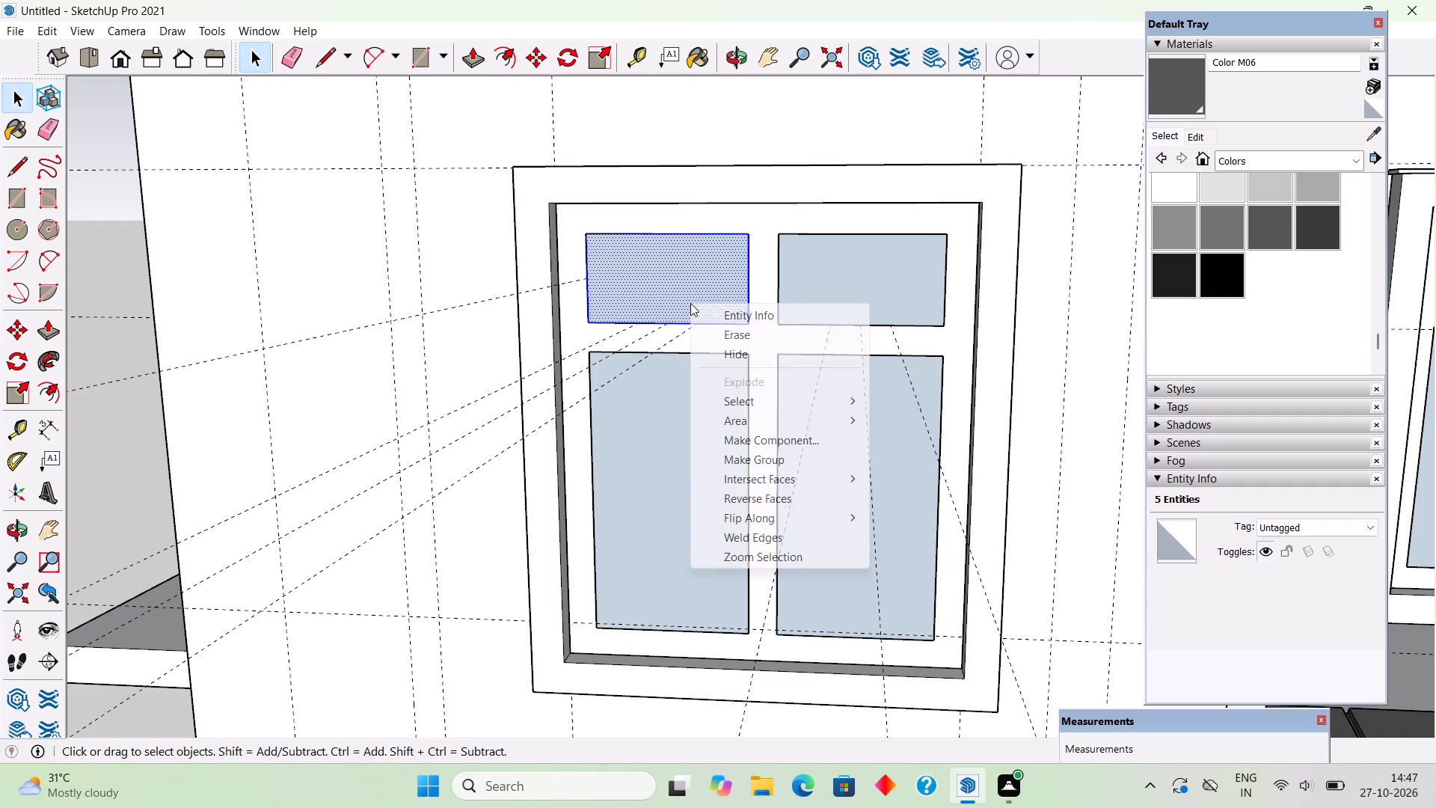
{"action": "left_click", "coordinate": [748, 457]}
{"action": "triple_click", "coordinate": [787, 311]}
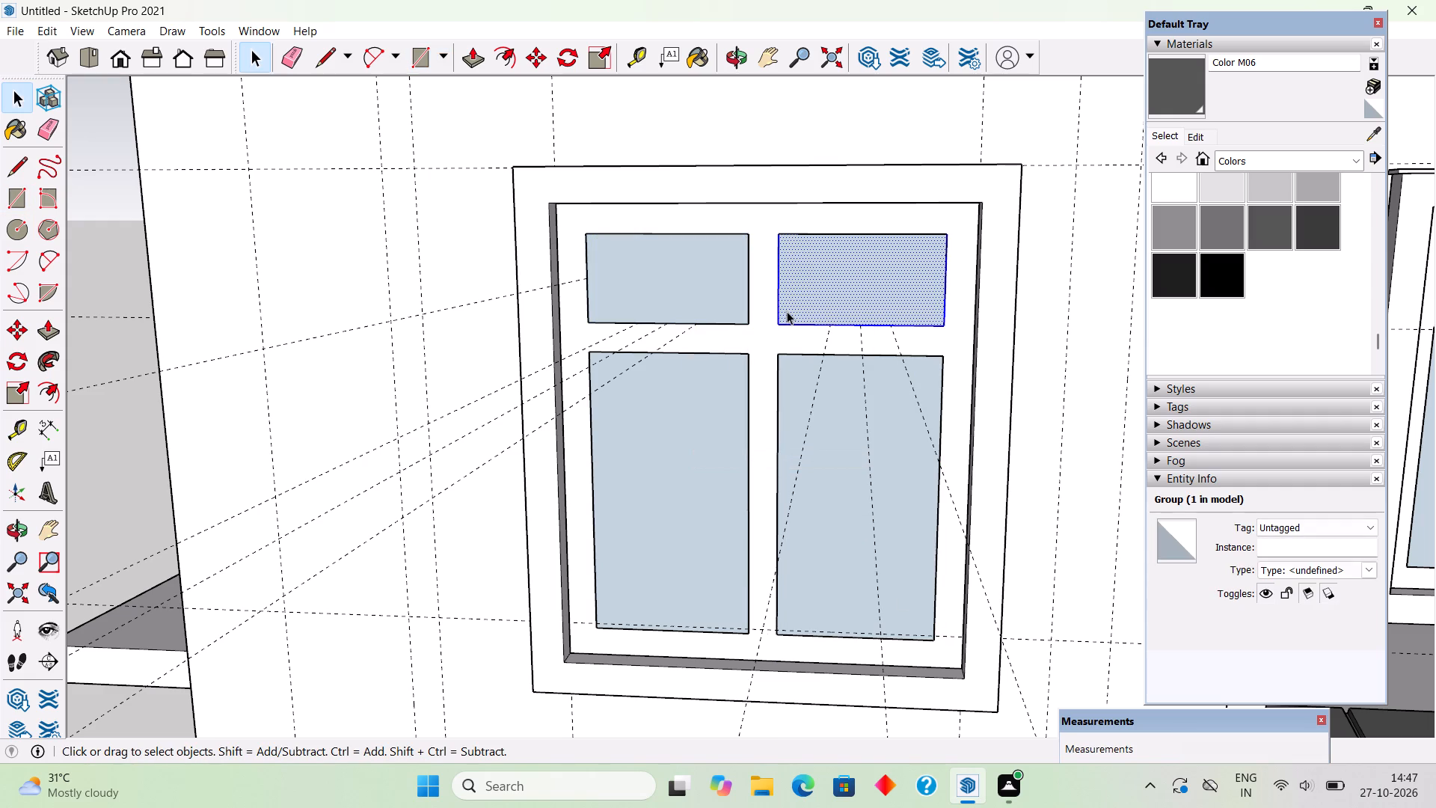
{"action": "right_click", "coordinate": [787, 311]}
{"action": "left_click", "coordinate": [847, 471]}
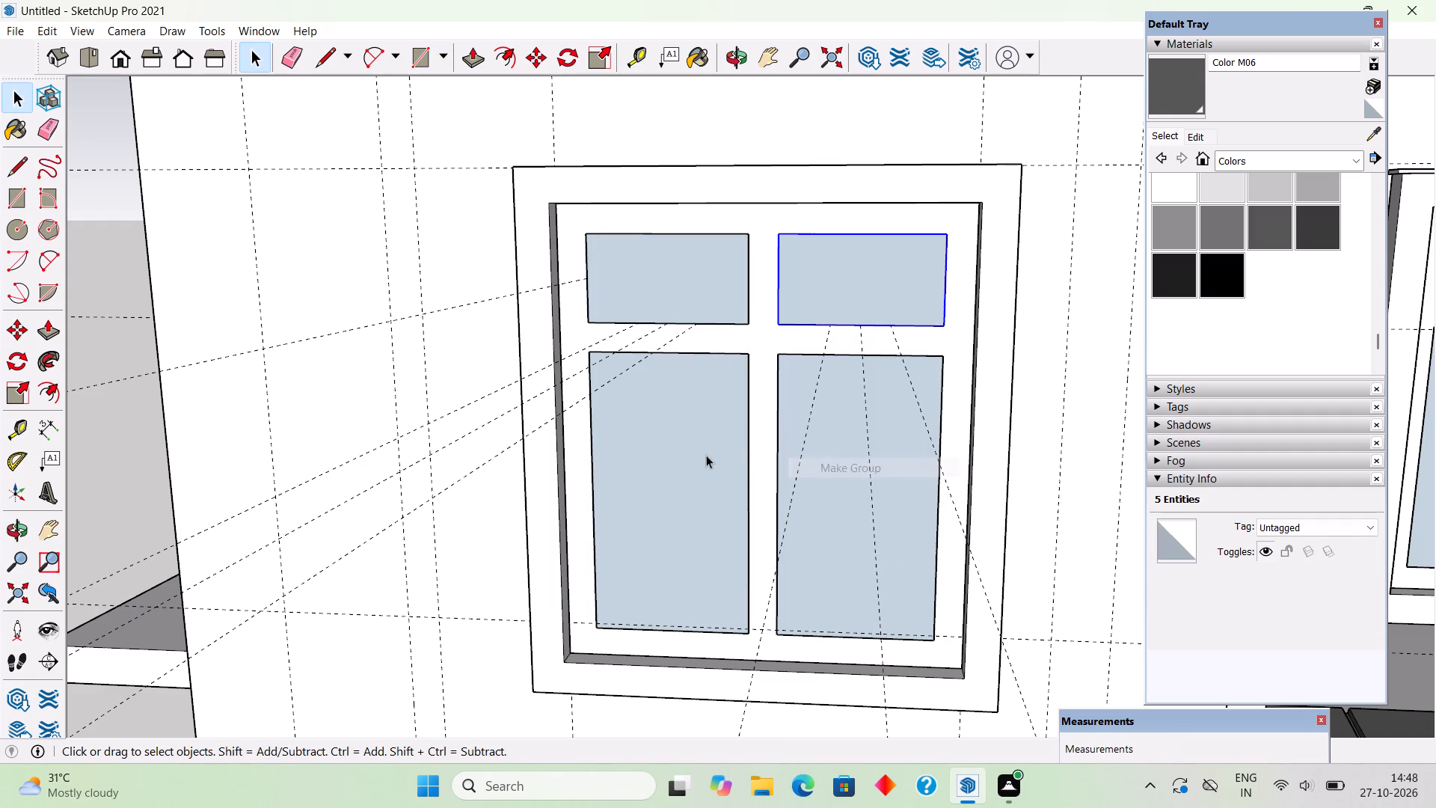
{"action": "triple_click", "coordinate": [654, 446]}
{"action": "right_click", "coordinate": [654, 446]}
{"action": "left_click", "coordinate": [719, 595]}
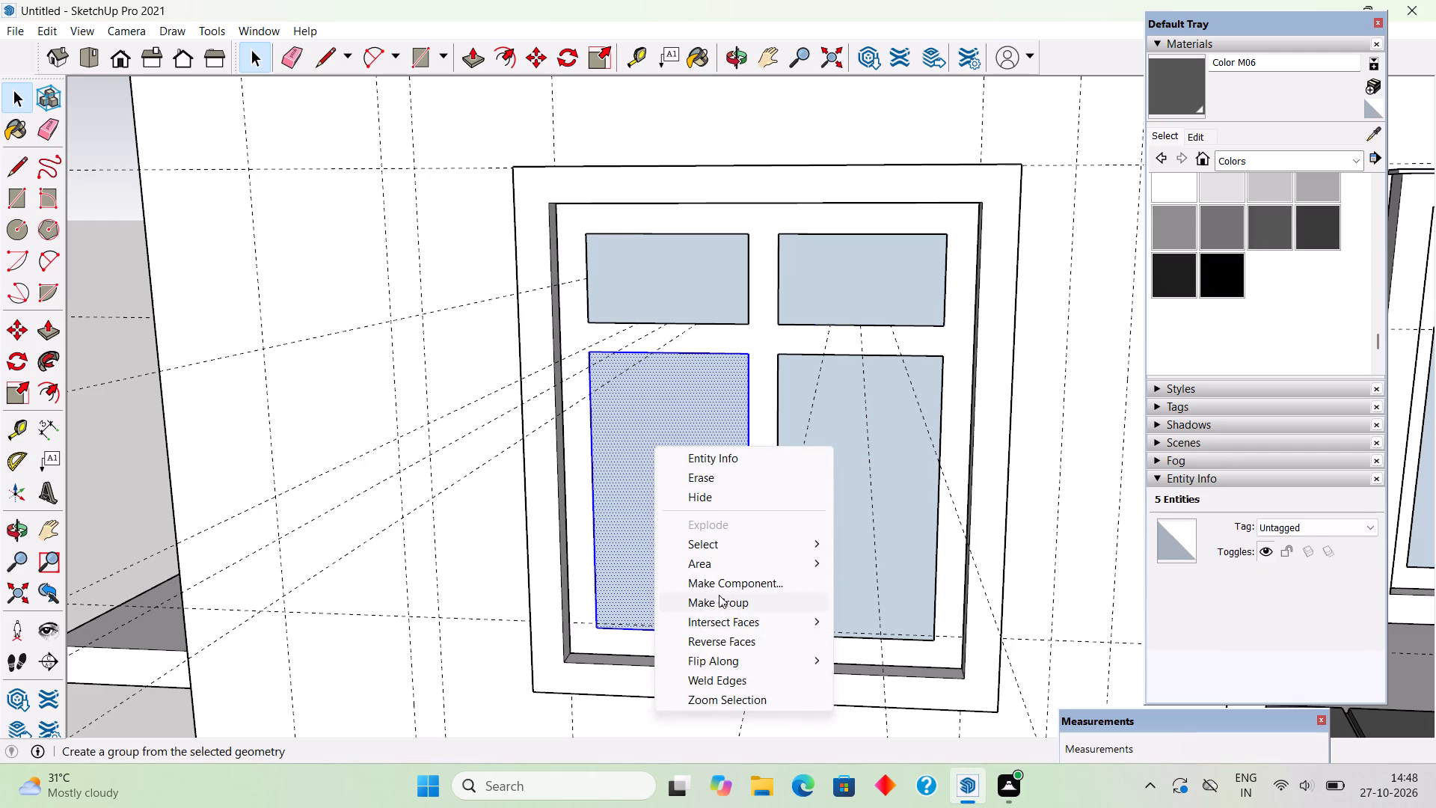
{"action": "triple_click", "coordinate": [841, 456]}
{"action": "right_click", "coordinate": [841, 456]}
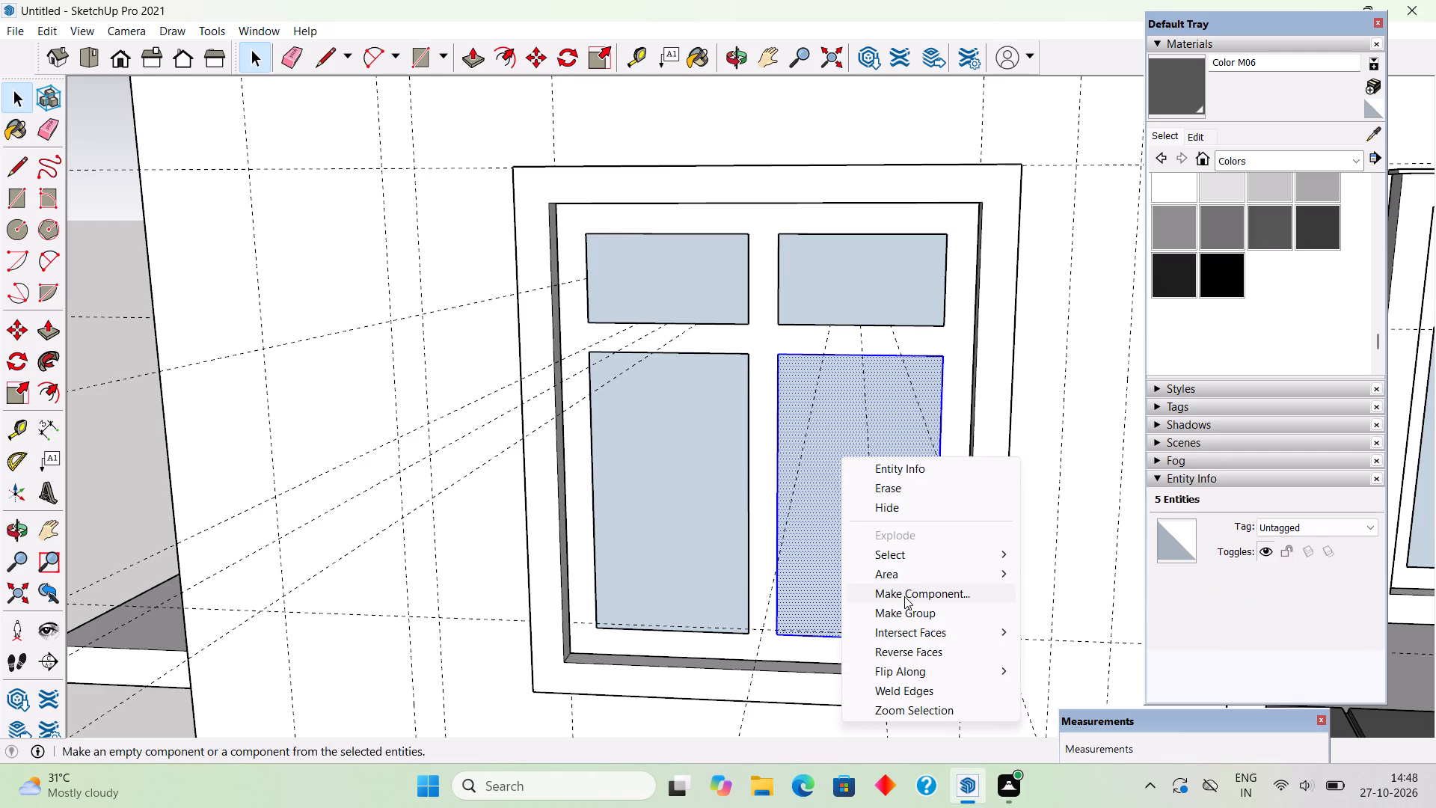
{"action": "left_click", "coordinate": [909, 607]}
Delete the construction guides running front to back through the upper-floor and ground-floor windows.
{"action": "scroll", "coordinate": [743, 499], "scroll_direction": "down", "scroll_amount": 13}
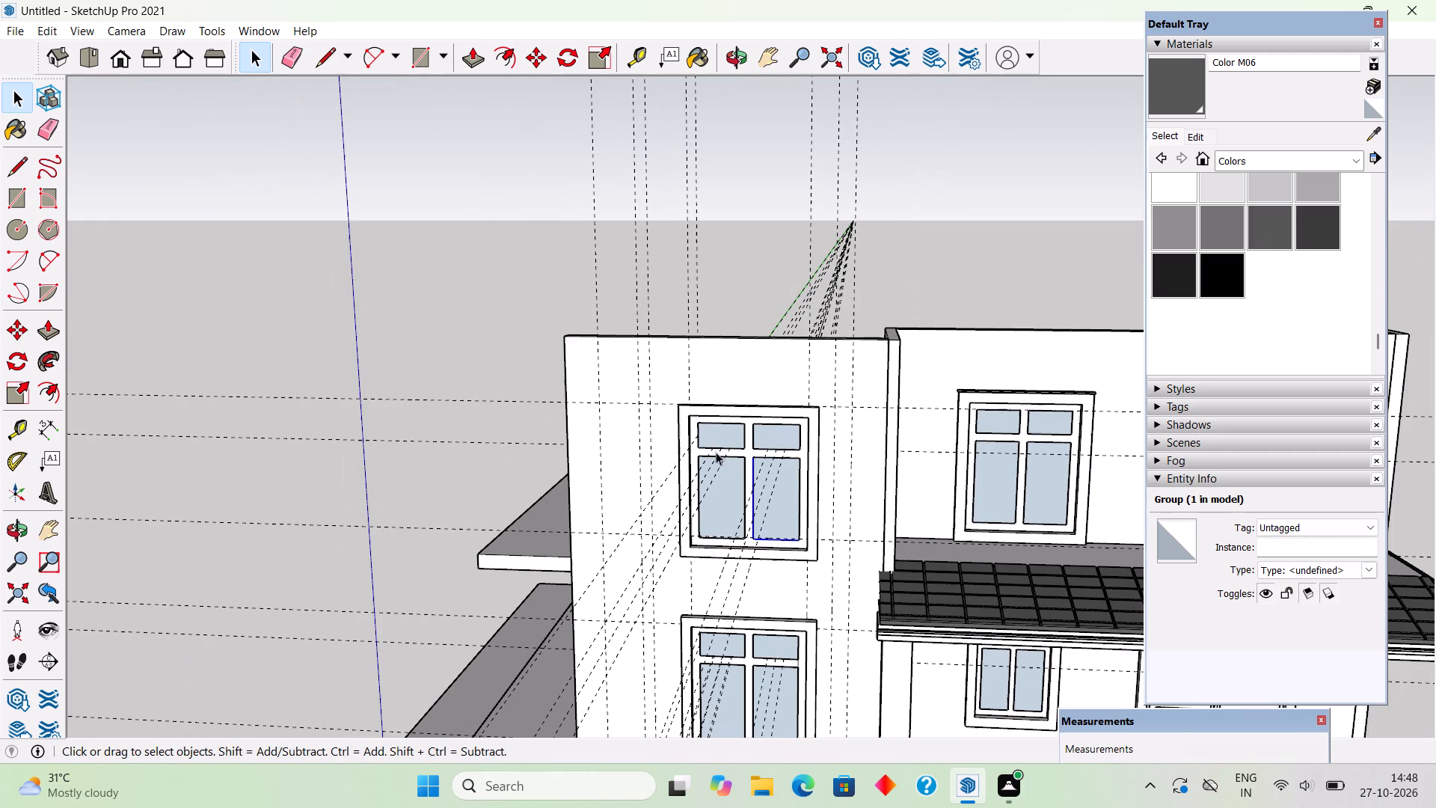
{"action": "left_click", "coordinate": [599, 255]}
{"action": "scroll", "coordinate": [294, 261], "scroll_direction": "down", "scroll_amount": 5}
{"action": "scroll", "coordinate": [342, 316], "scroll_direction": "down", "scroll_amount": 2}
{"action": "middle_click_drag", "start_coordinate": [363, 382], "coordinate": [468, 432]}
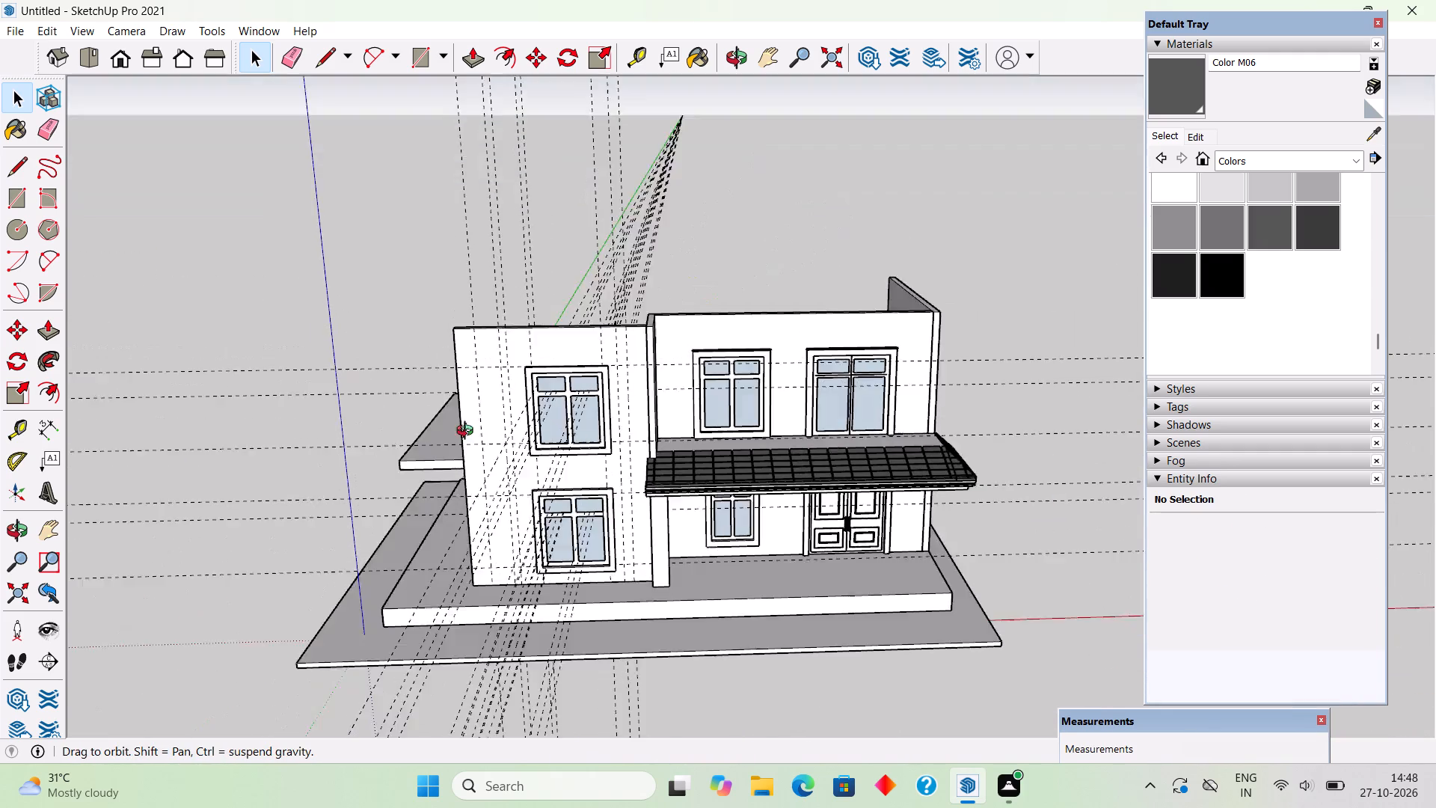
{"action": "middle_click_drag", "start_coordinate": [468, 432], "coordinate": [491, 373]}
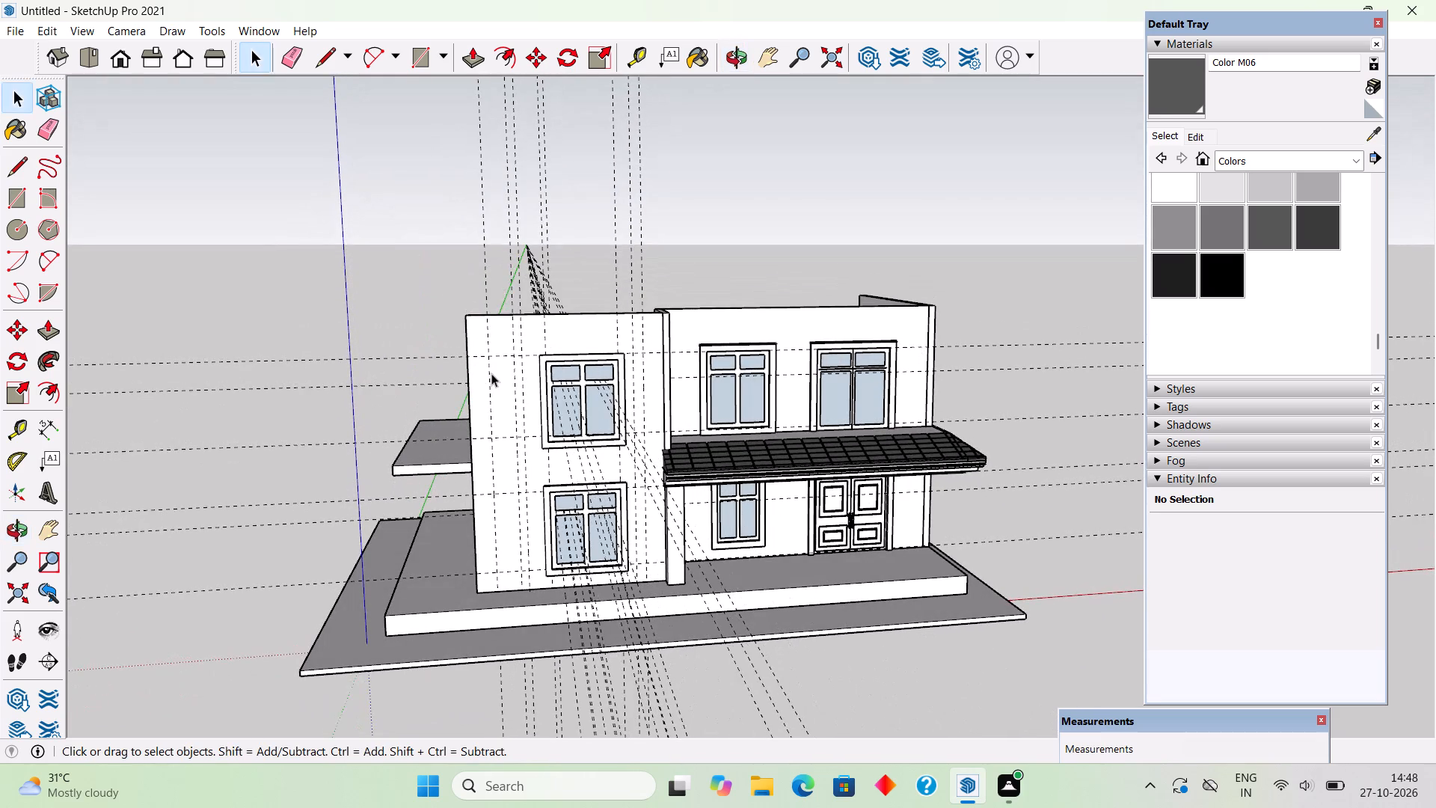
{"action": "scroll", "coordinate": [467, 375], "scroll_direction": "down", "scroll_amount": 1}
{"action": "middle_click_drag", "start_coordinate": [455, 440], "coordinate": [653, 489]}
{"action": "left_click_drag", "start_coordinate": [252, 374], "coordinate": [239, 215]}
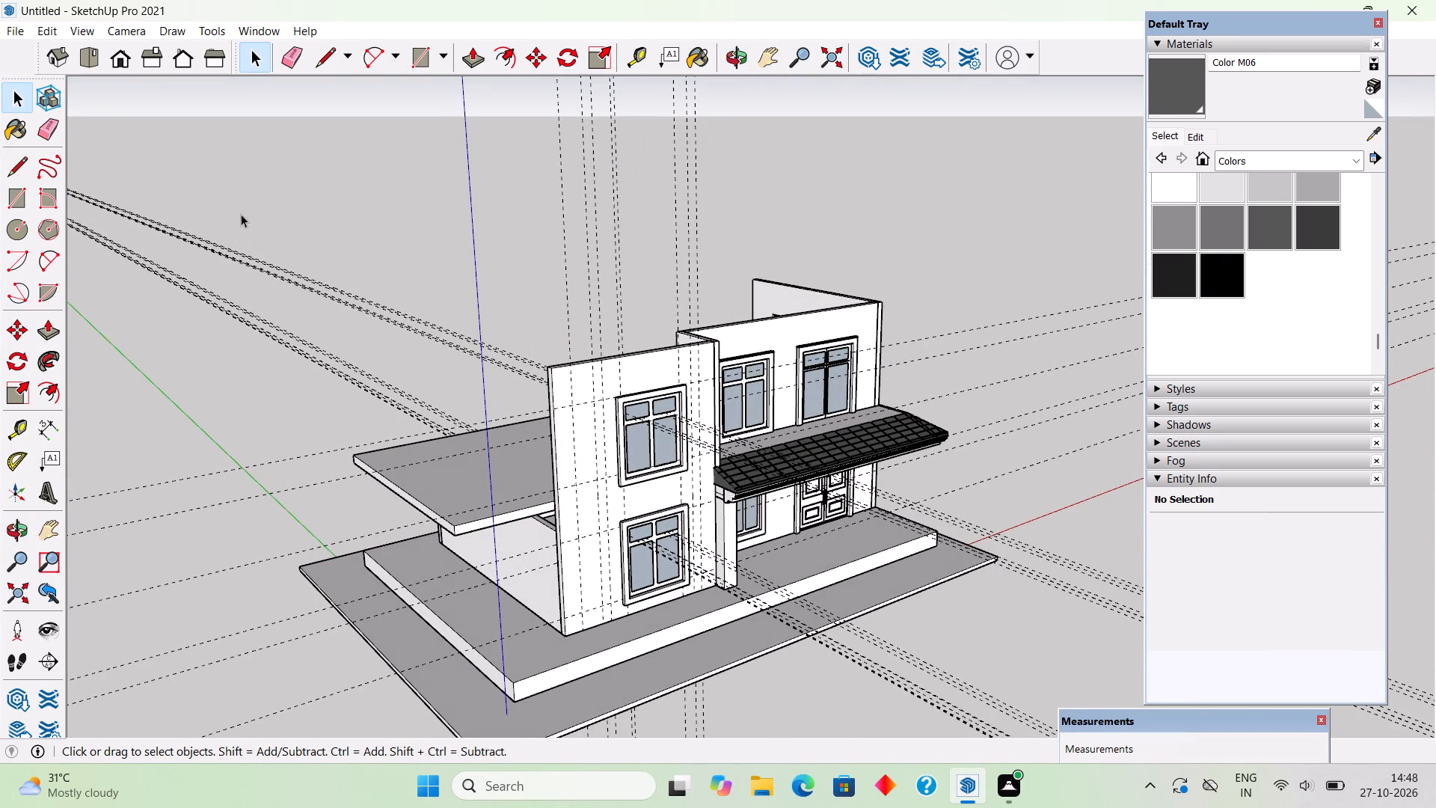
{"action": "left_click_drag", "start_coordinate": [241, 214], "coordinate": [242, 377]}
{"action": "left_click_drag", "start_coordinate": [246, 194], "coordinate": [307, 414]}
{"action": "left_click_drag", "start_coordinate": [307, 414], "coordinate": [196, 166]}
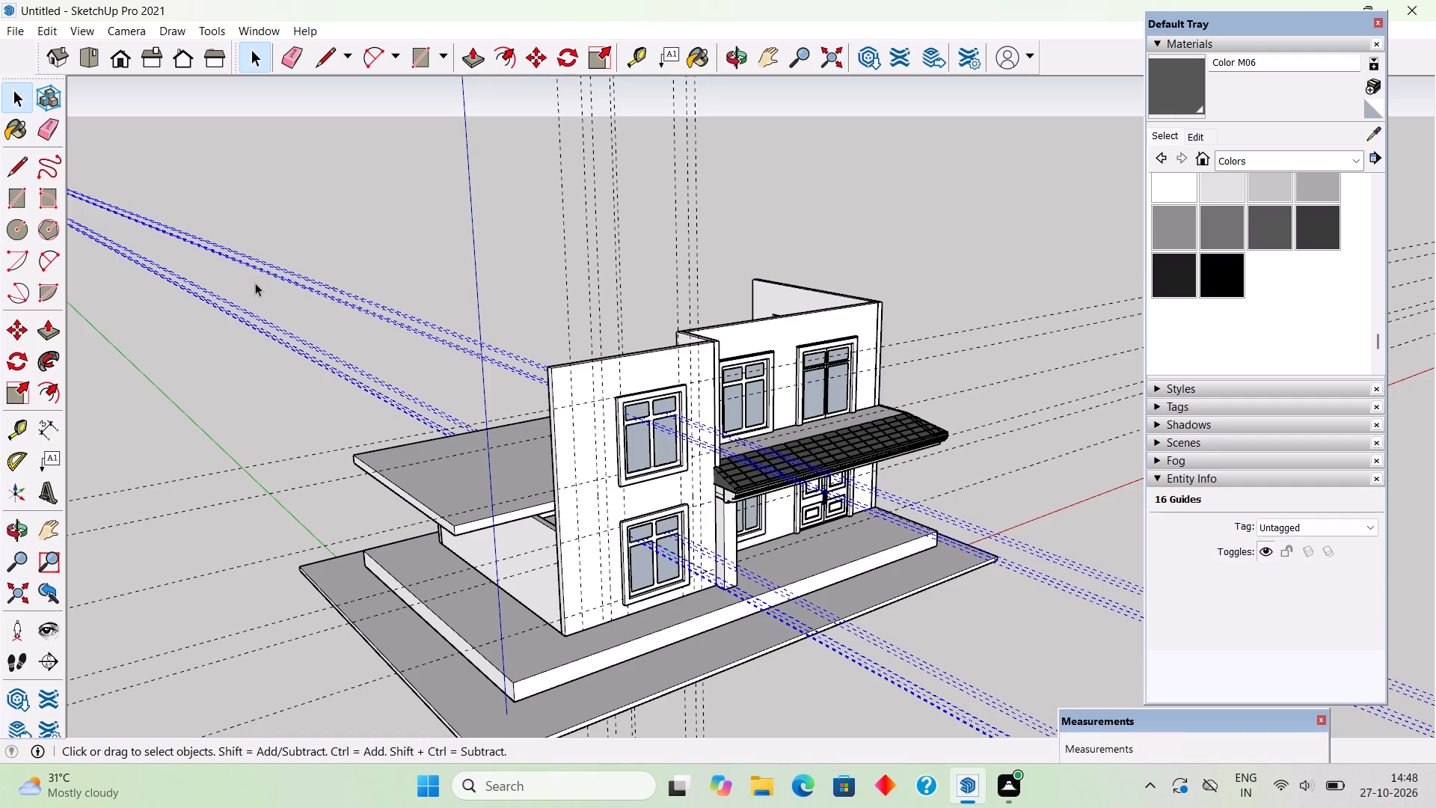
{"action": "key", "text": "Delete"}
Examine the house front, comparing the upper-floor window with the ground-floor window below and the neighbouring windows.
{"action": "scroll", "coordinate": [221, 203], "scroll_direction": "down", "scroll_amount": 4}
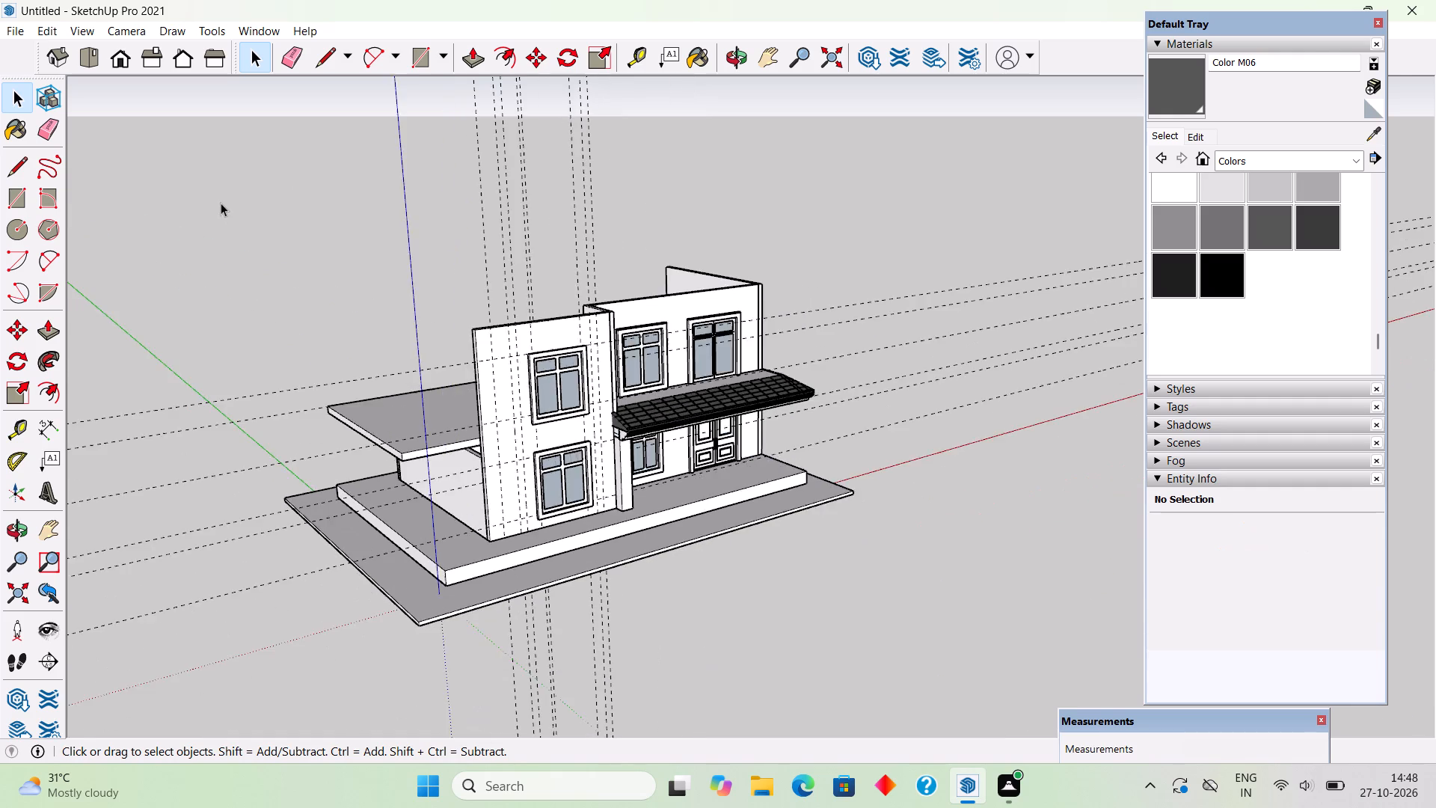
{"action": "scroll", "coordinate": [221, 210], "scroll_direction": "down", "scroll_amount": 4}
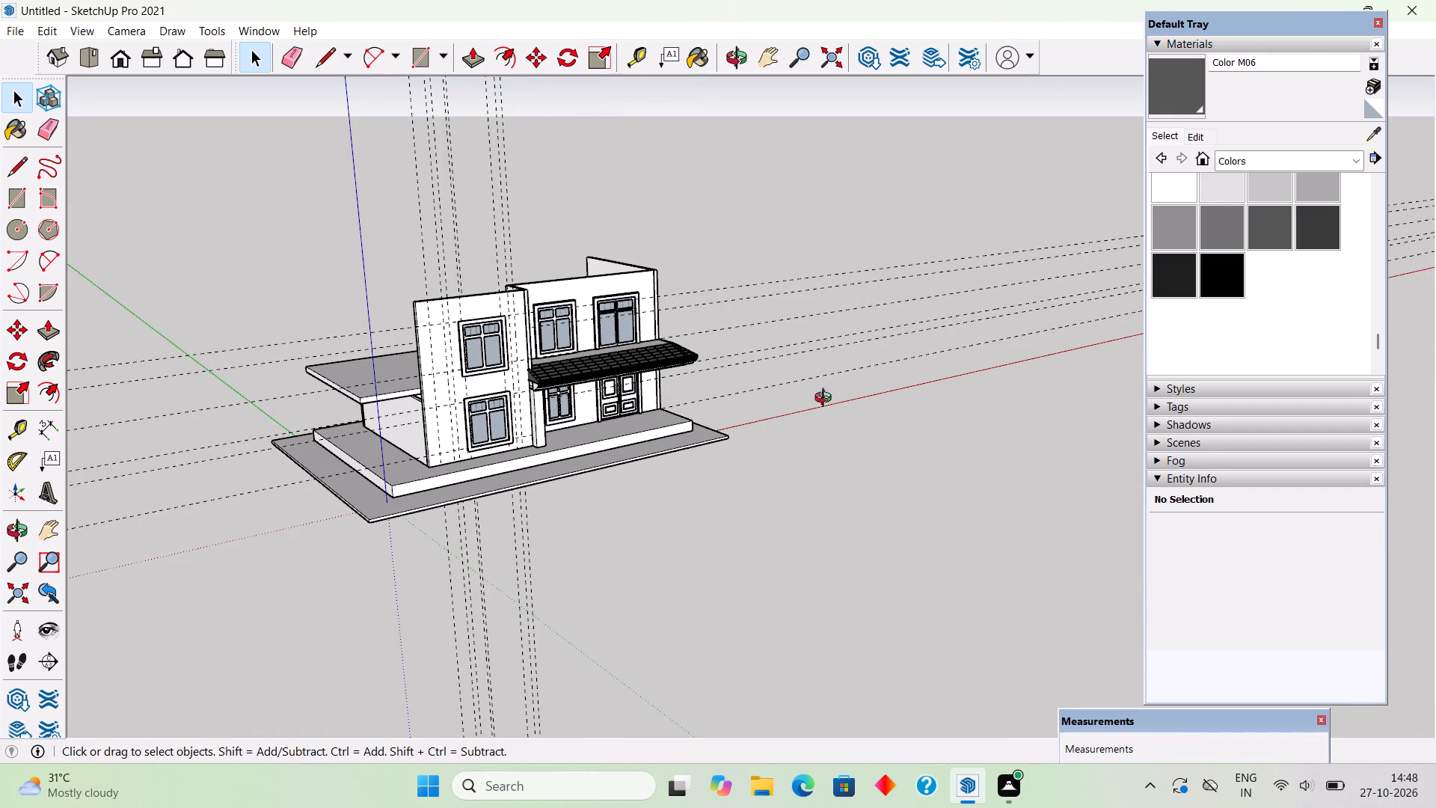
{"action": "middle_click_drag", "start_coordinate": [826, 400], "coordinate": [547, 376]}
{"action": "scroll", "coordinate": [441, 322], "scroll_direction": "up", "scroll_amount": 13}
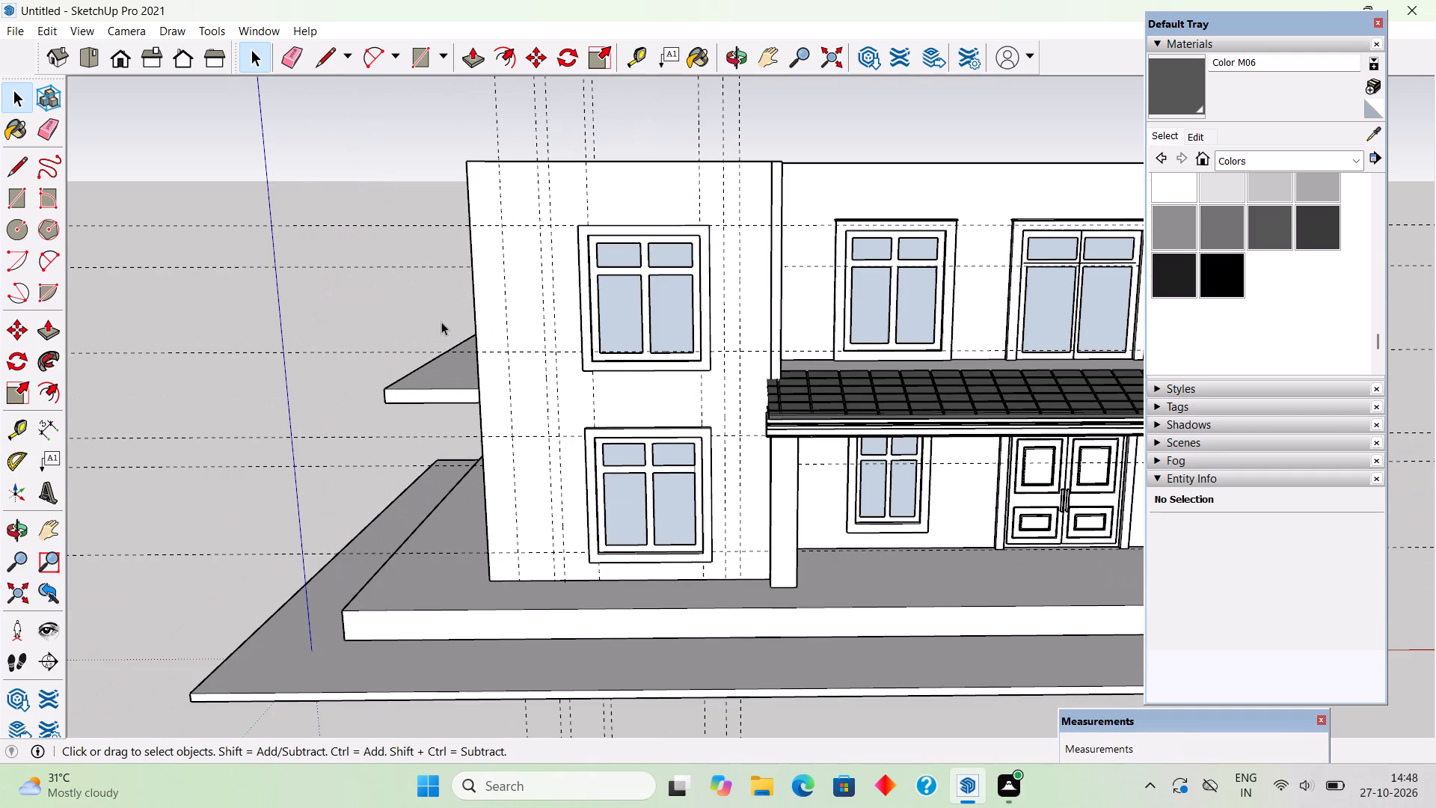
{"action": "middle_click_drag", "start_coordinate": [478, 330], "coordinate": [536, 333]}
{"action": "scroll", "coordinate": [536, 333], "scroll_direction": "up", "scroll_amount": 1}
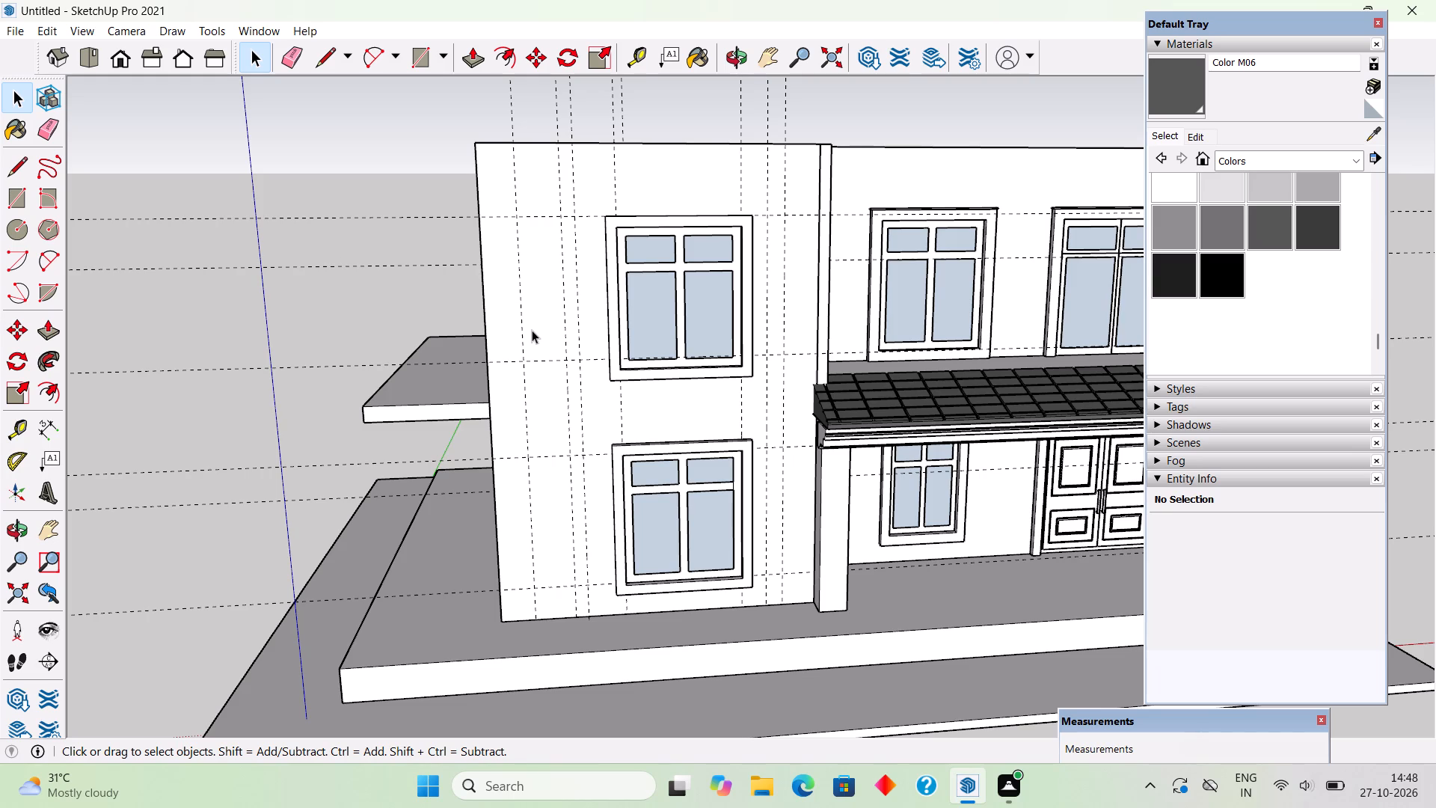
{"action": "middle_click_drag", "start_coordinate": [524, 310], "coordinate": [507, 233]}
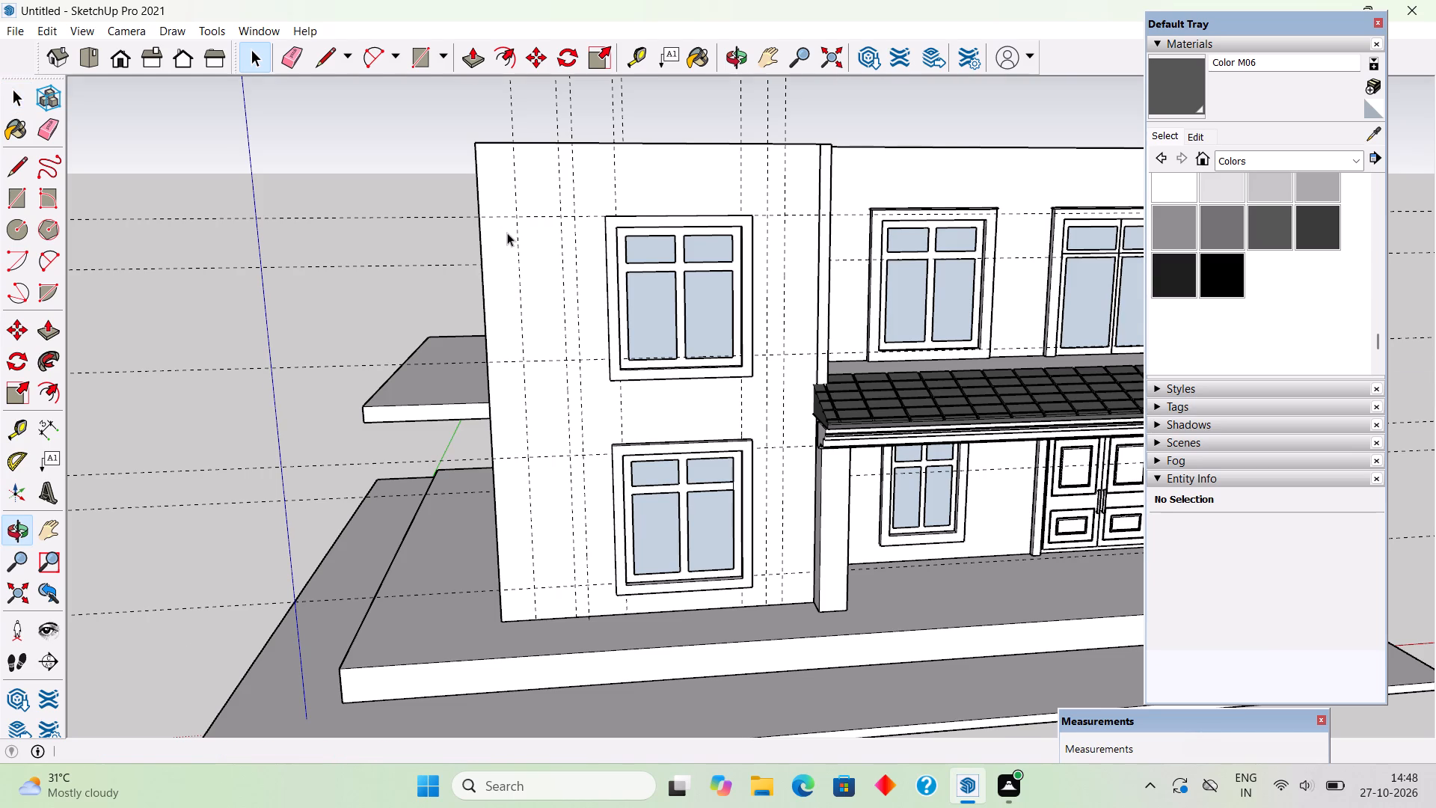
{"action": "middle_click_drag", "start_coordinate": [652, 249], "coordinate": [684, 317]}
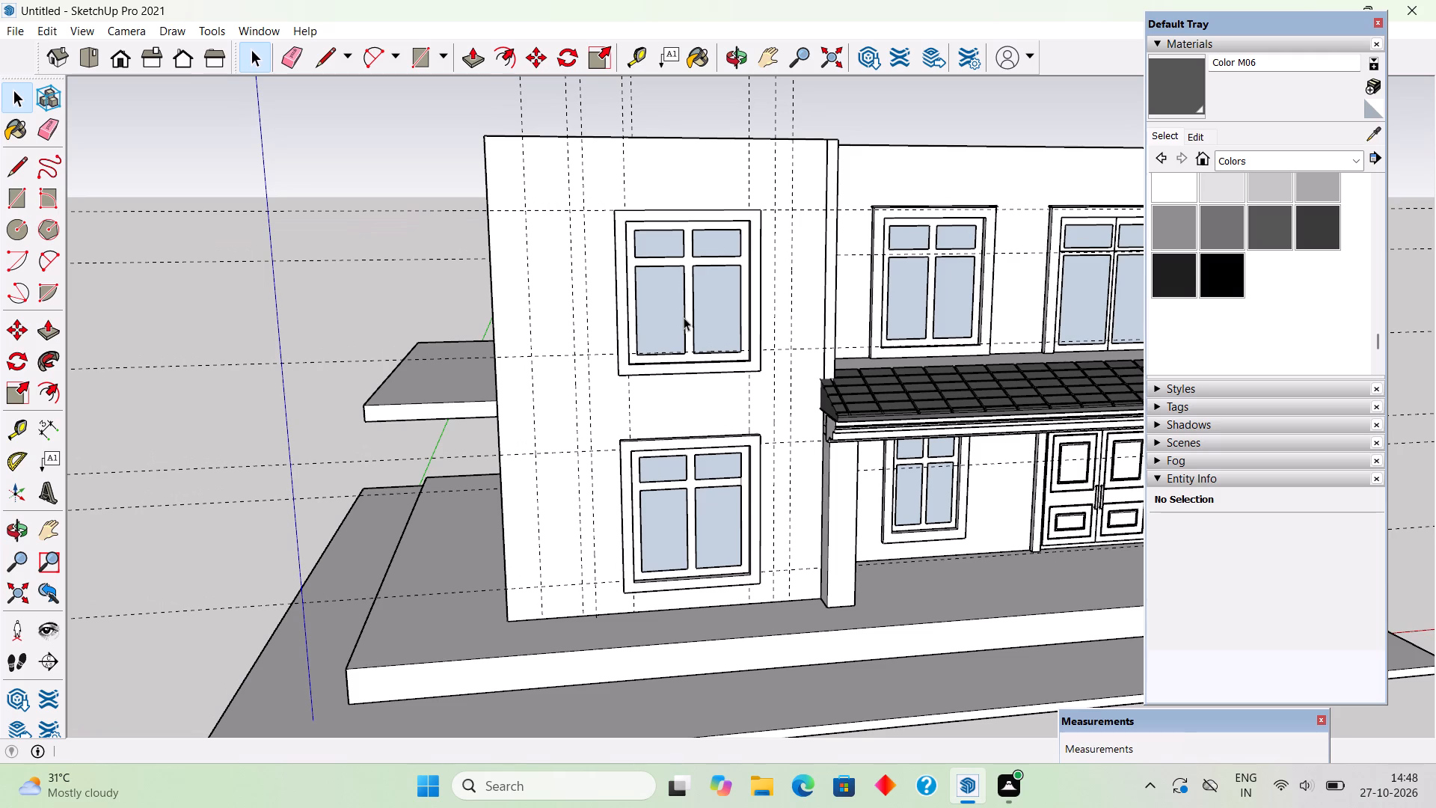
{"action": "scroll", "coordinate": [686, 275], "scroll_direction": "up", "scroll_amount": 2}
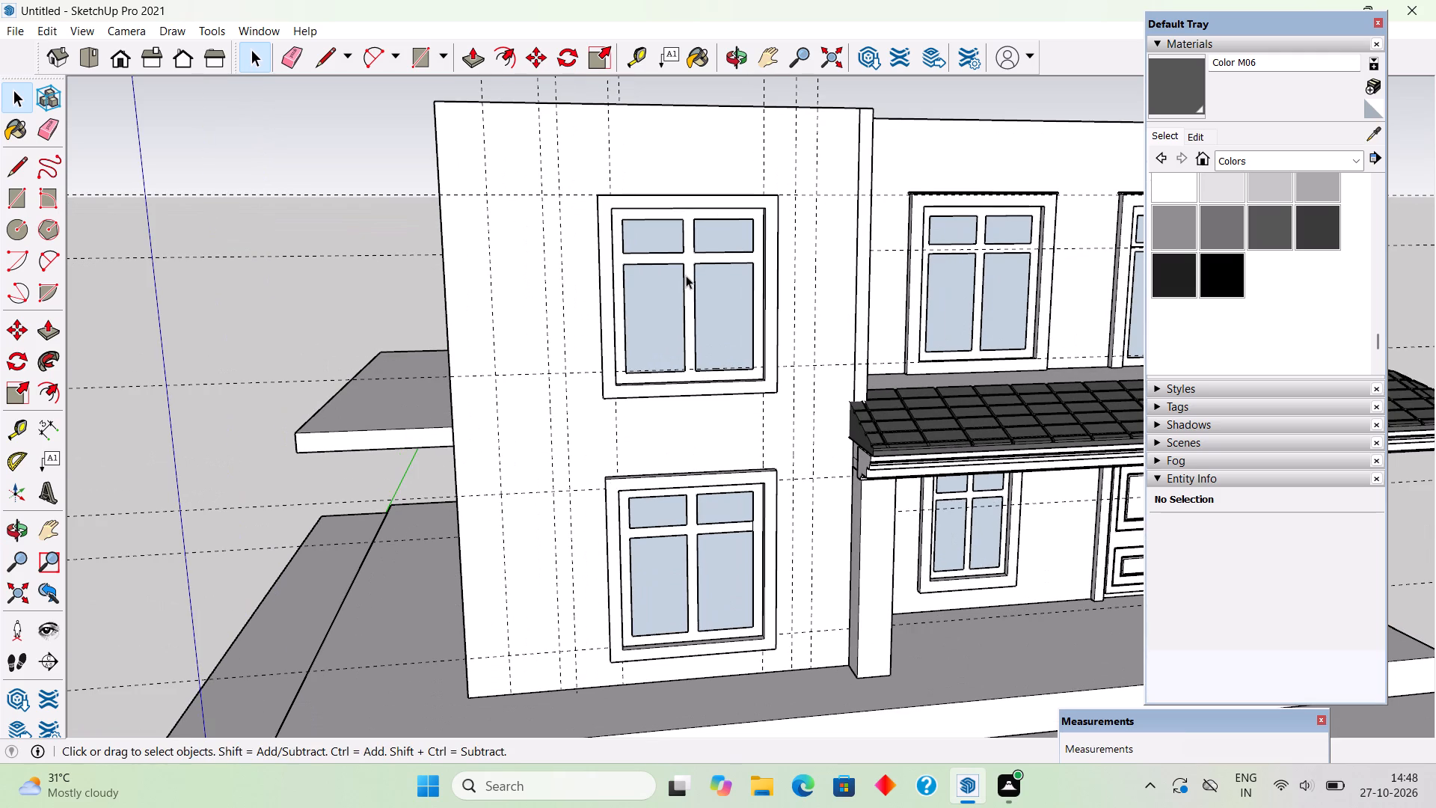
{"action": "scroll", "coordinate": [686, 275], "scroll_direction": "up", "scroll_amount": 2}
{"action": "scroll", "coordinate": [686, 275], "scroll_direction": "down", "scroll_amount": 2}
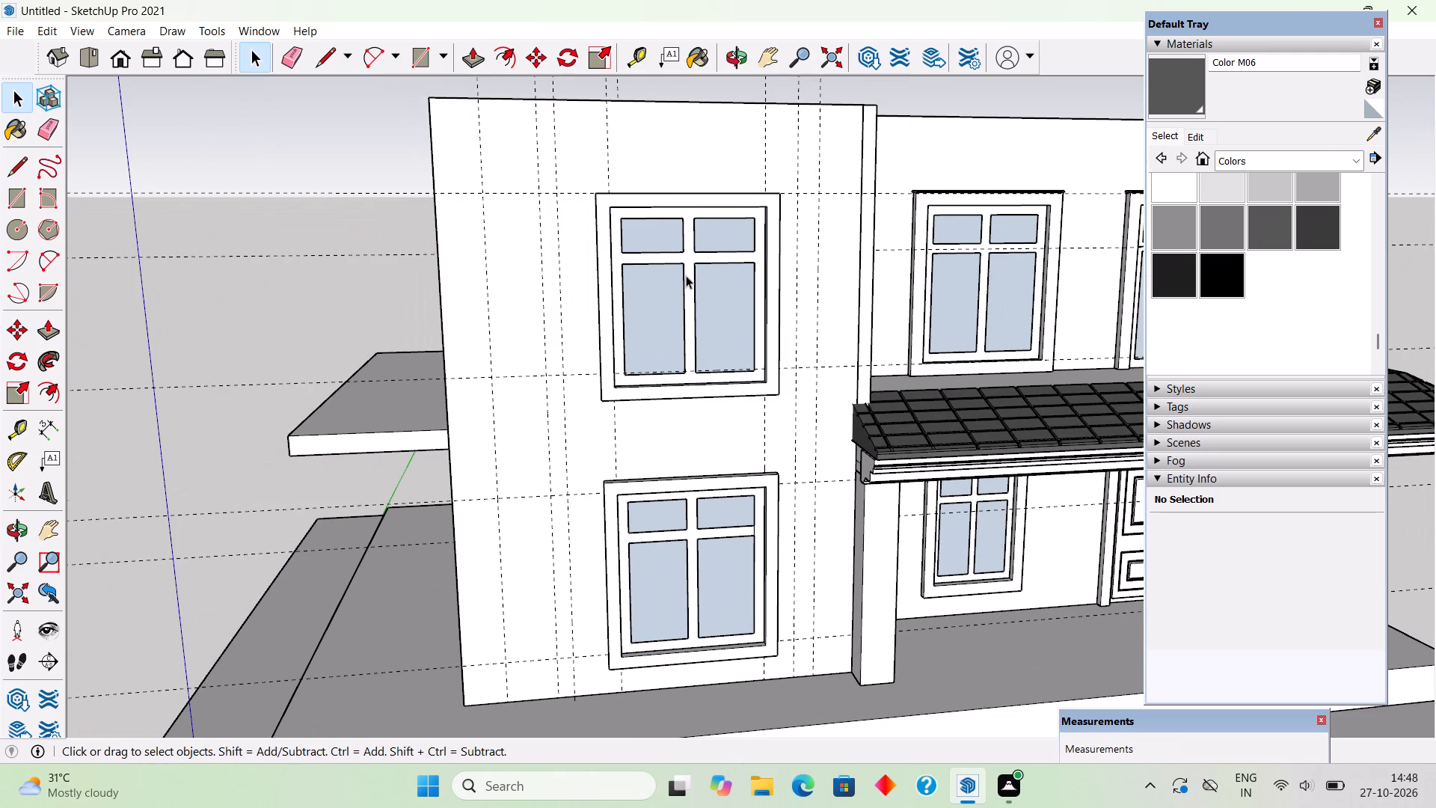
{"action": "scroll", "coordinate": [686, 275], "scroll_direction": "down", "scroll_amount": 1}
Open the upper-floor window's outer frame group and offset its front face's outer outline 3" inward.
{"action": "scroll", "coordinate": [686, 275], "scroll_direction": "up", "scroll_amount": 2}
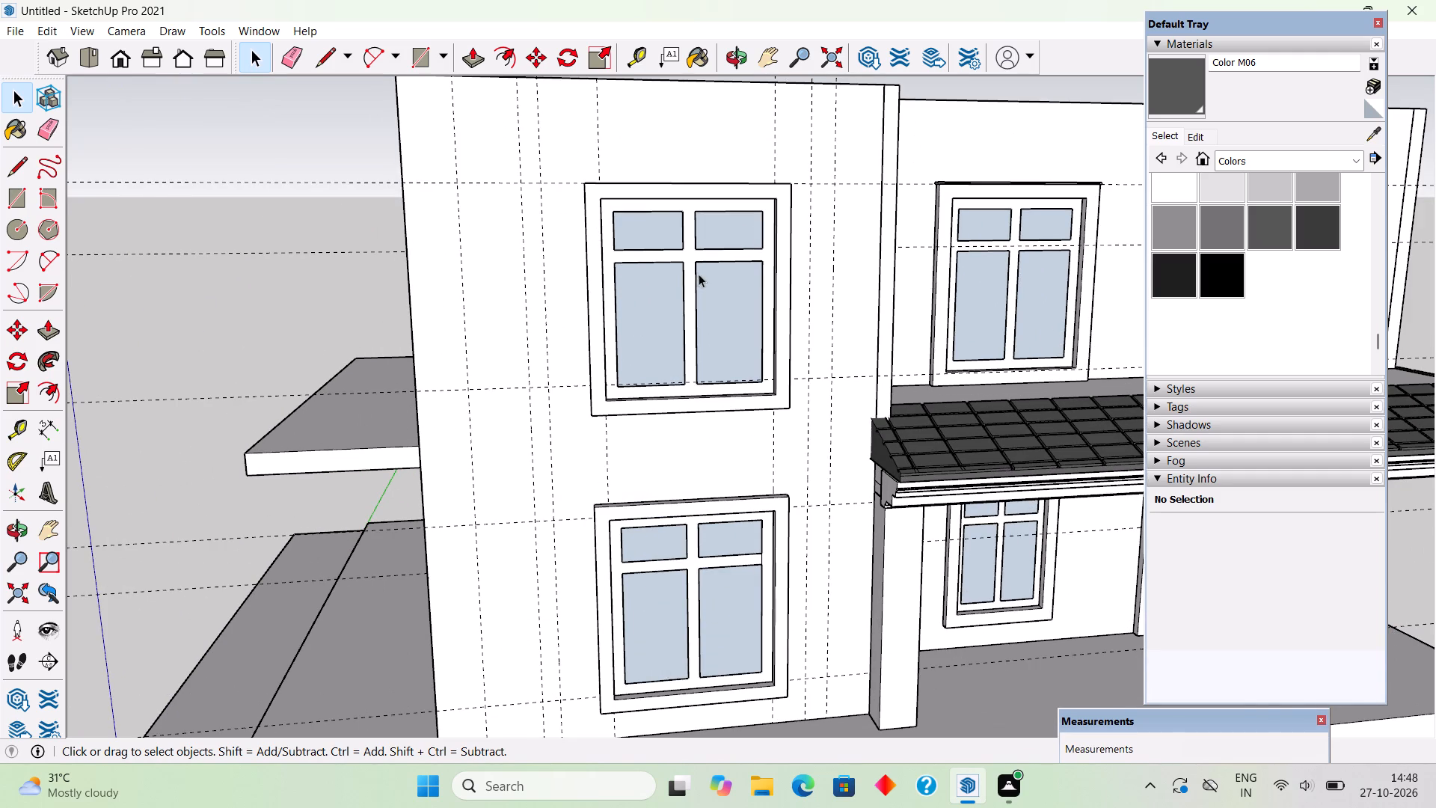
{"action": "scroll", "coordinate": [696, 287], "scroll_direction": "up", "scroll_amount": 3}
{"action": "triple_click", "coordinate": [570, 426]}
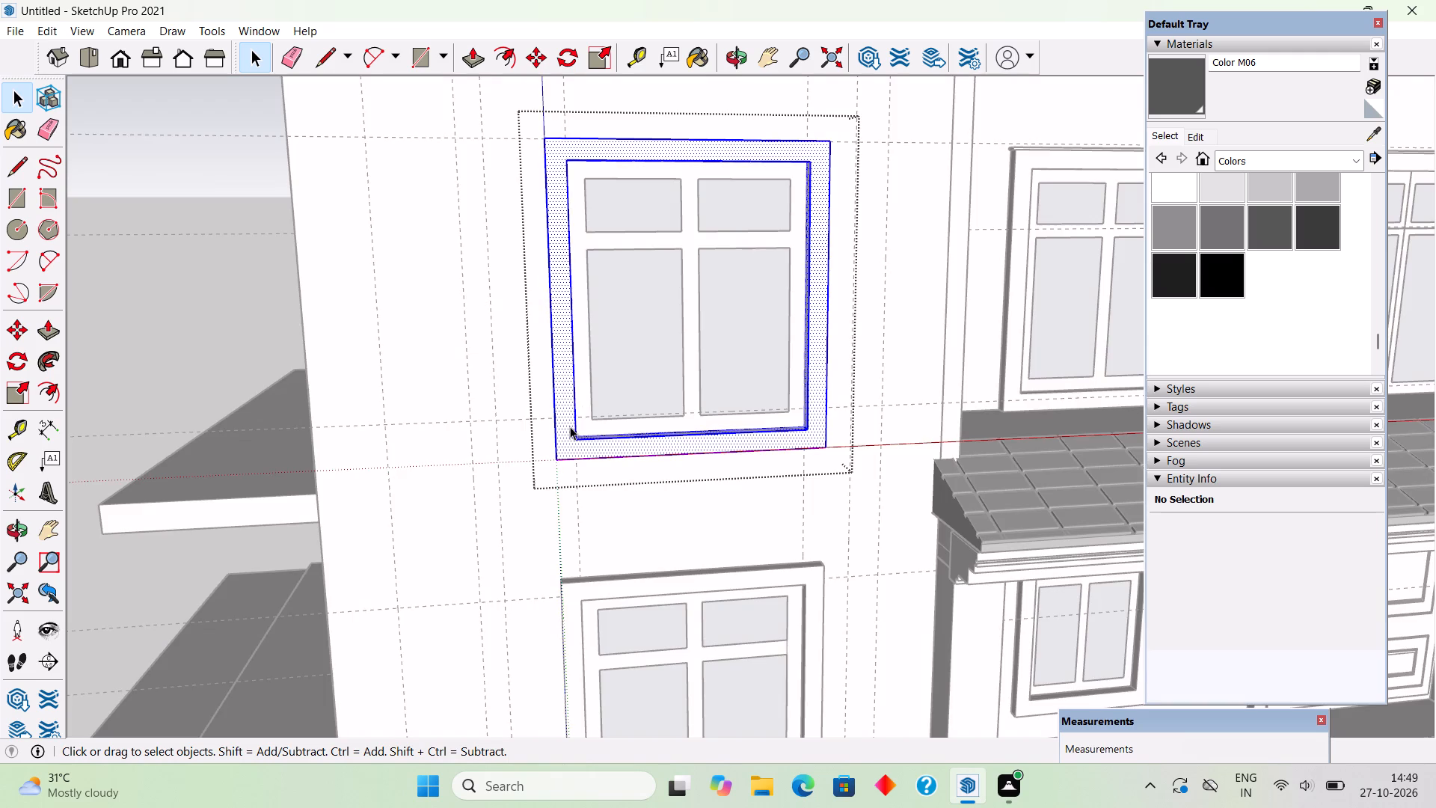
{"action": "scroll", "coordinate": [570, 426], "scroll_direction": "up", "scroll_amount": 1}
{"action": "key", "text": "f"}
{"action": "left_click", "coordinate": [565, 434]}
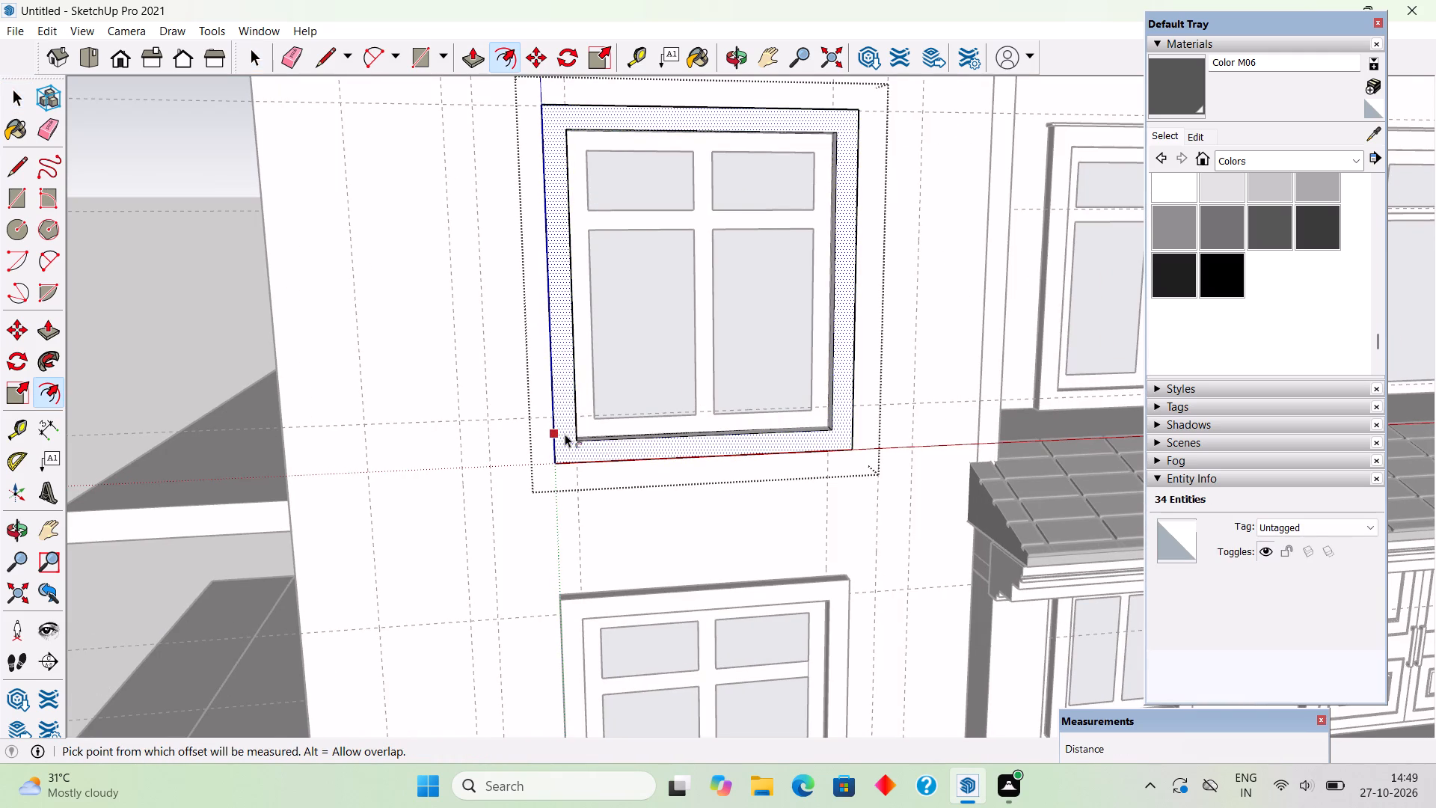
{"action": "scroll", "coordinate": [557, 449], "scroll_direction": "up", "scroll_amount": 5}
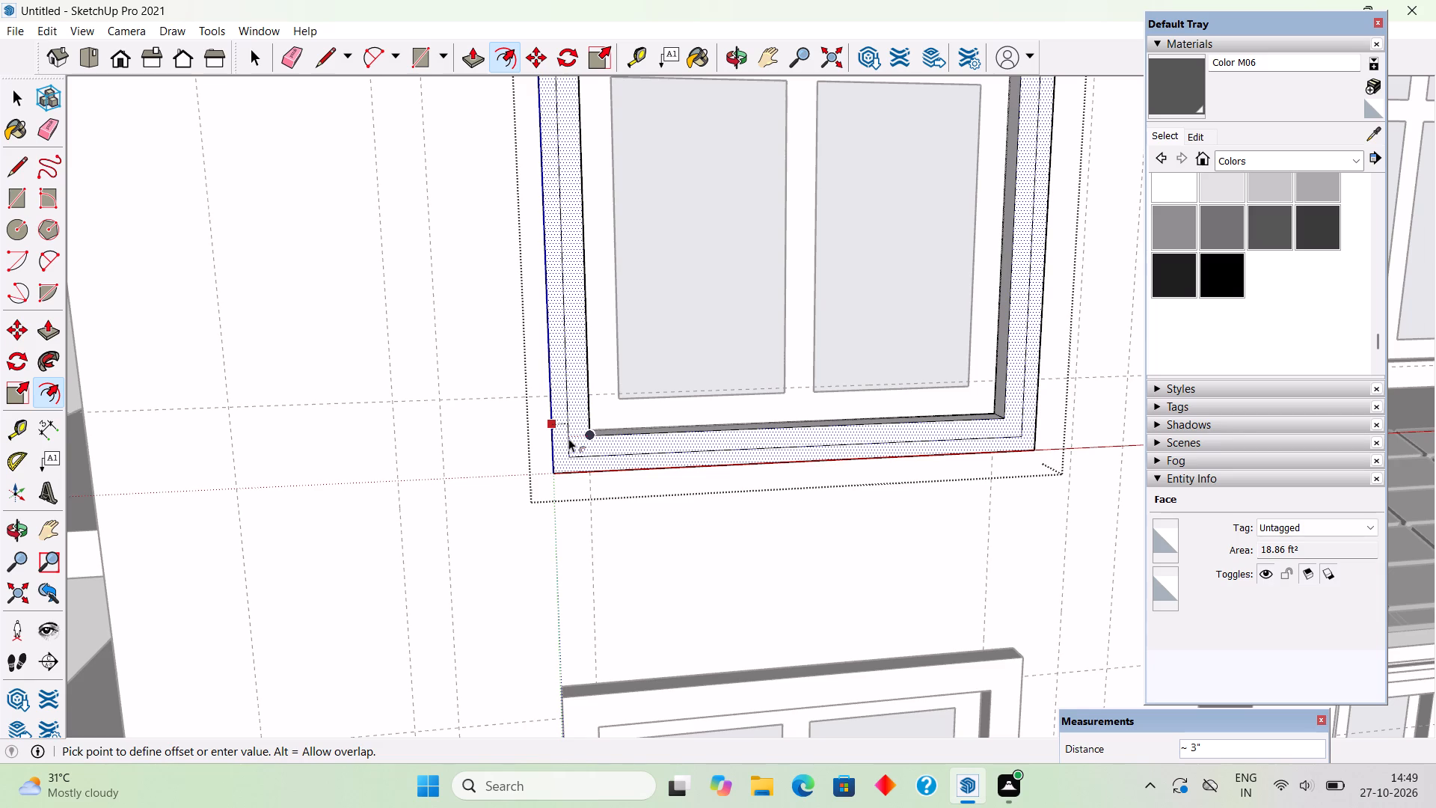
{"action": "left_click", "coordinate": [568, 438]}
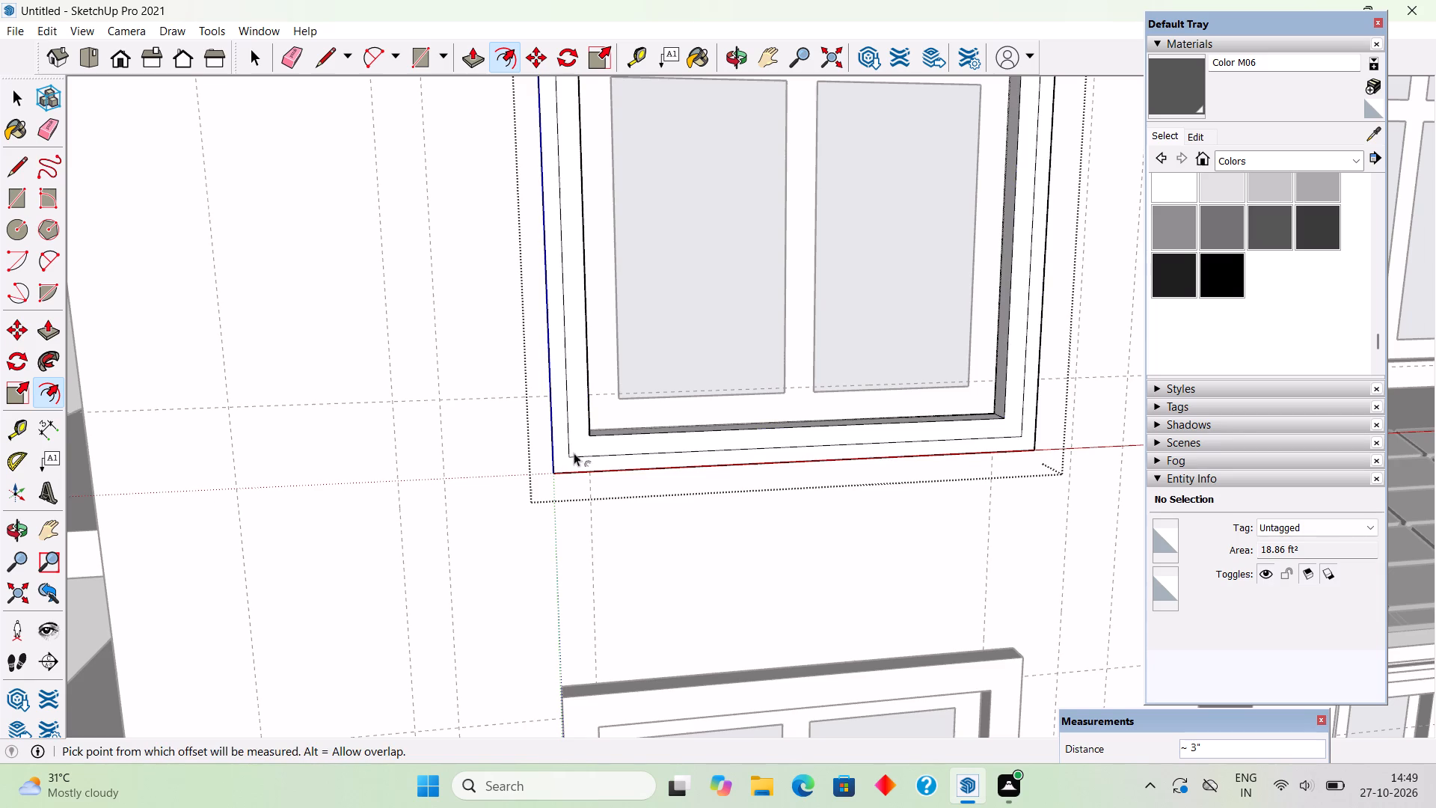
Offset the outline in the middle of the outer frame's front face 1" inward, forming a narrow band around the window.
{"action": "left_click", "coordinate": [603, 454]}
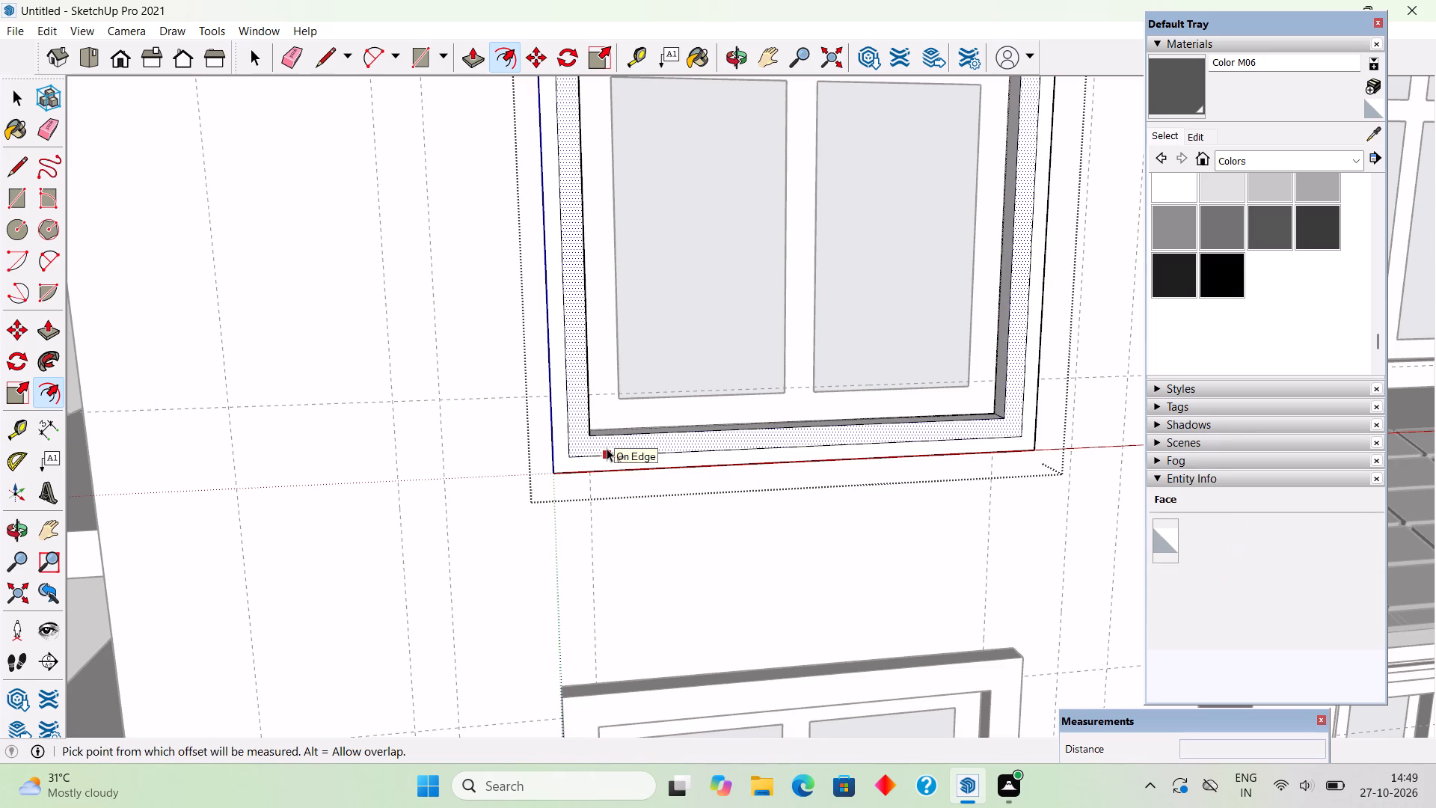
{"action": "left_click", "coordinate": [607, 448]}
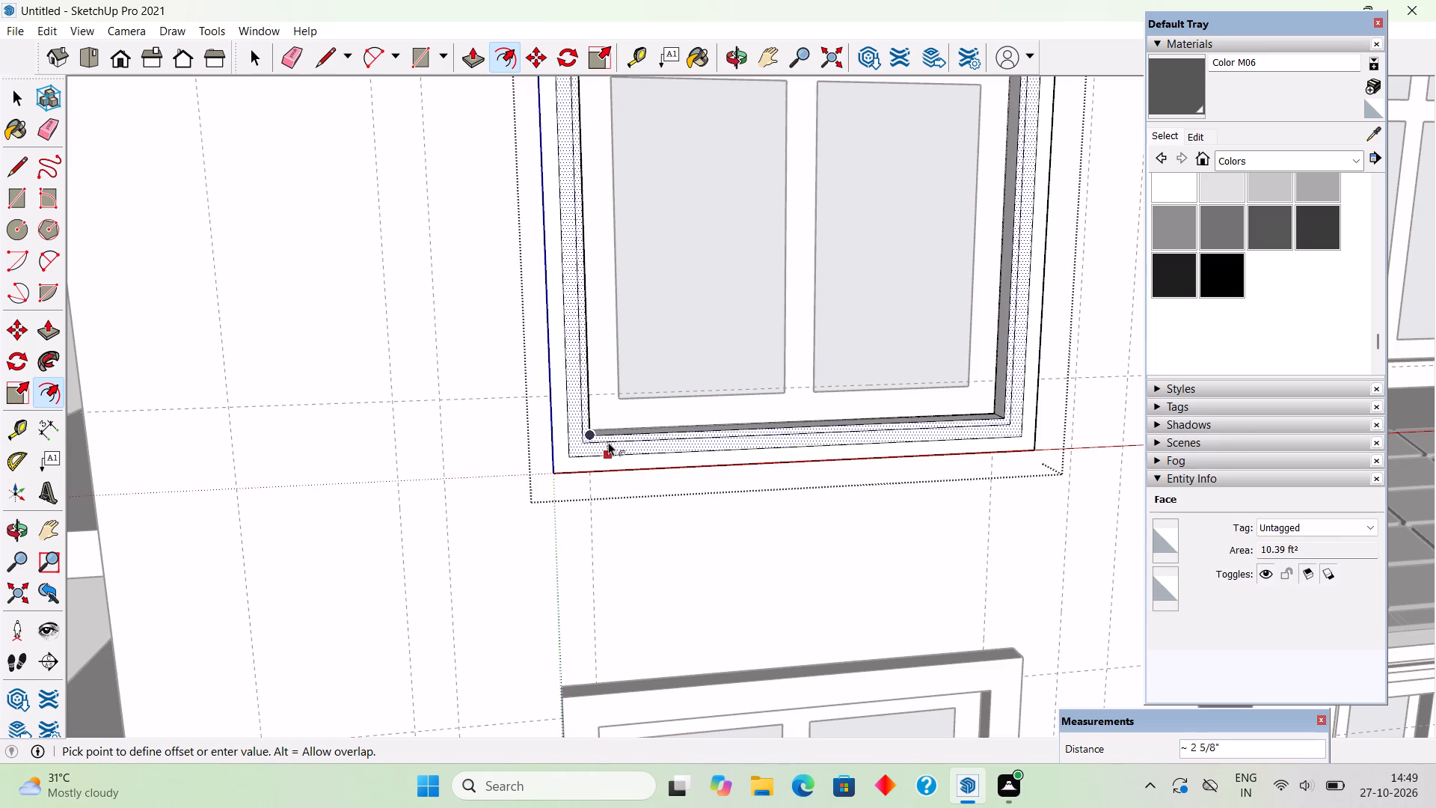
{"action": "key", "text": "1"}
{"action": "key", "text": "shift+quotedbl"}
{"action": "key", "text": "Return"}
{"action": "key", "text": "space"}
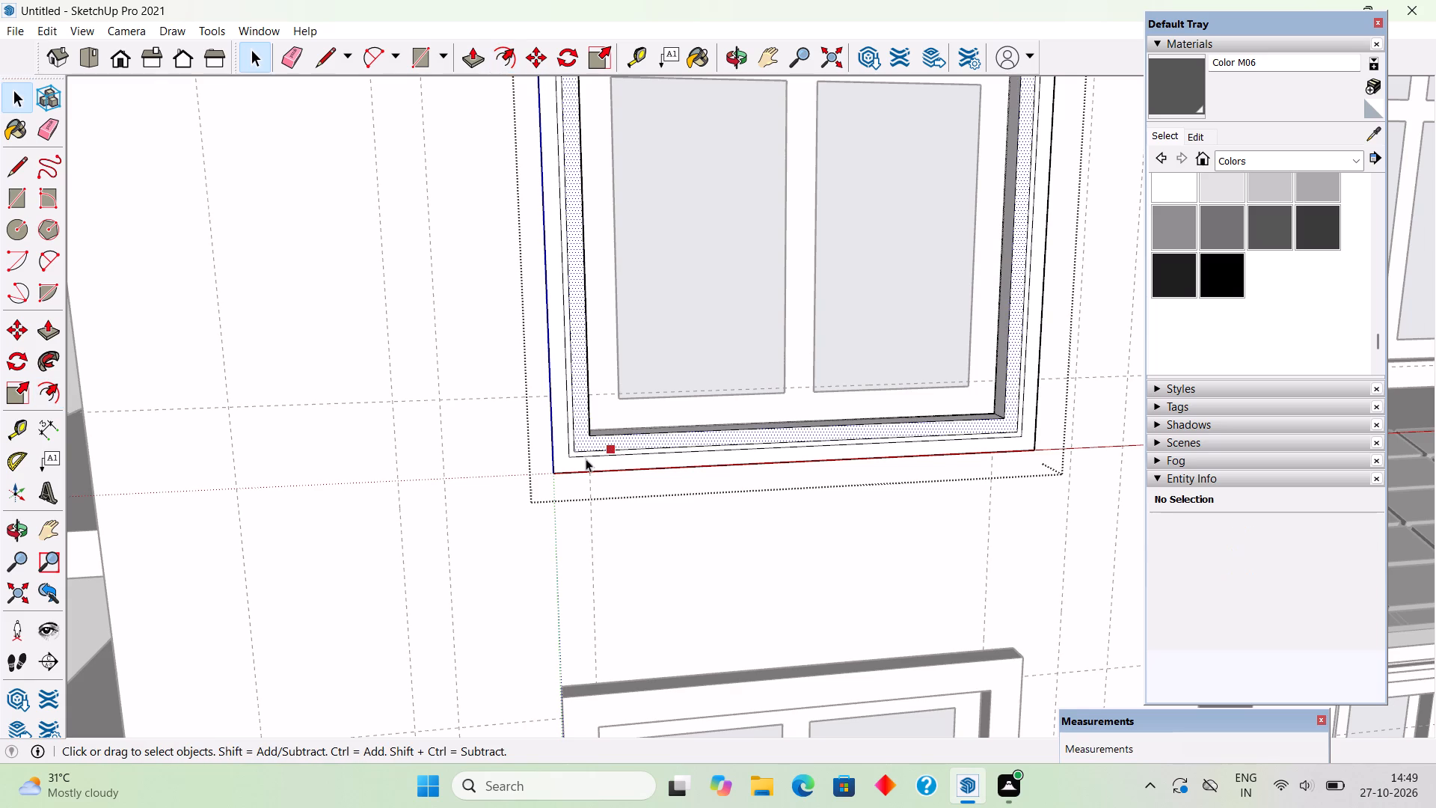
Recess the narrow band on the upper-floor window's outer frame by 0.5" and leave the group.
{"action": "scroll", "coordinate": [579, 459], "scroll_direction": "up", "scroll_amount": 10}
{"action": "left_click", "coordinate": [563, 436]}
{"action": "scroll", "coordinate": [563, 436], "scroll_direction": "up", "scroll_amount": 4}
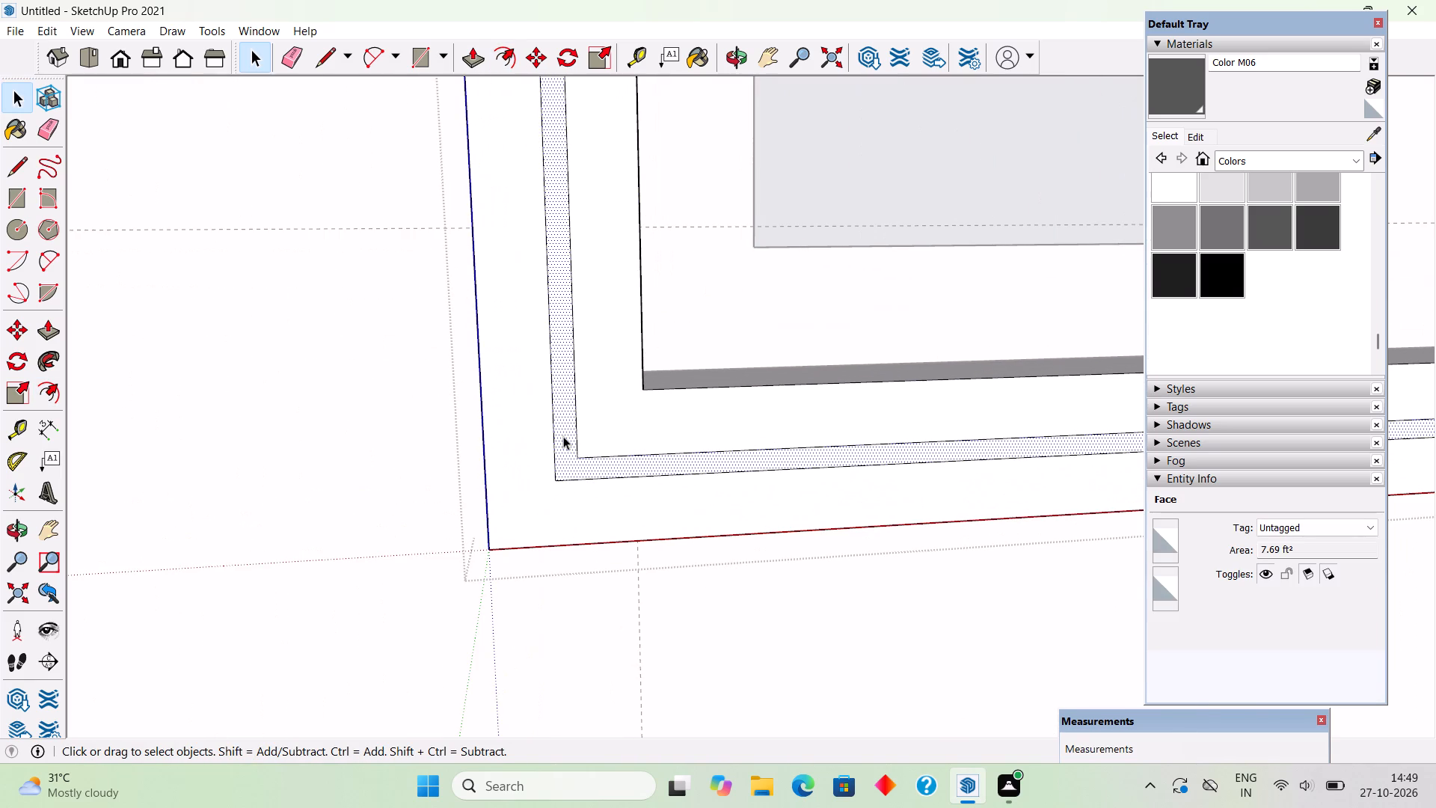
{"action": "key", "text": "p"}
{"action": "left_click", "coordinate": [563, 436]}
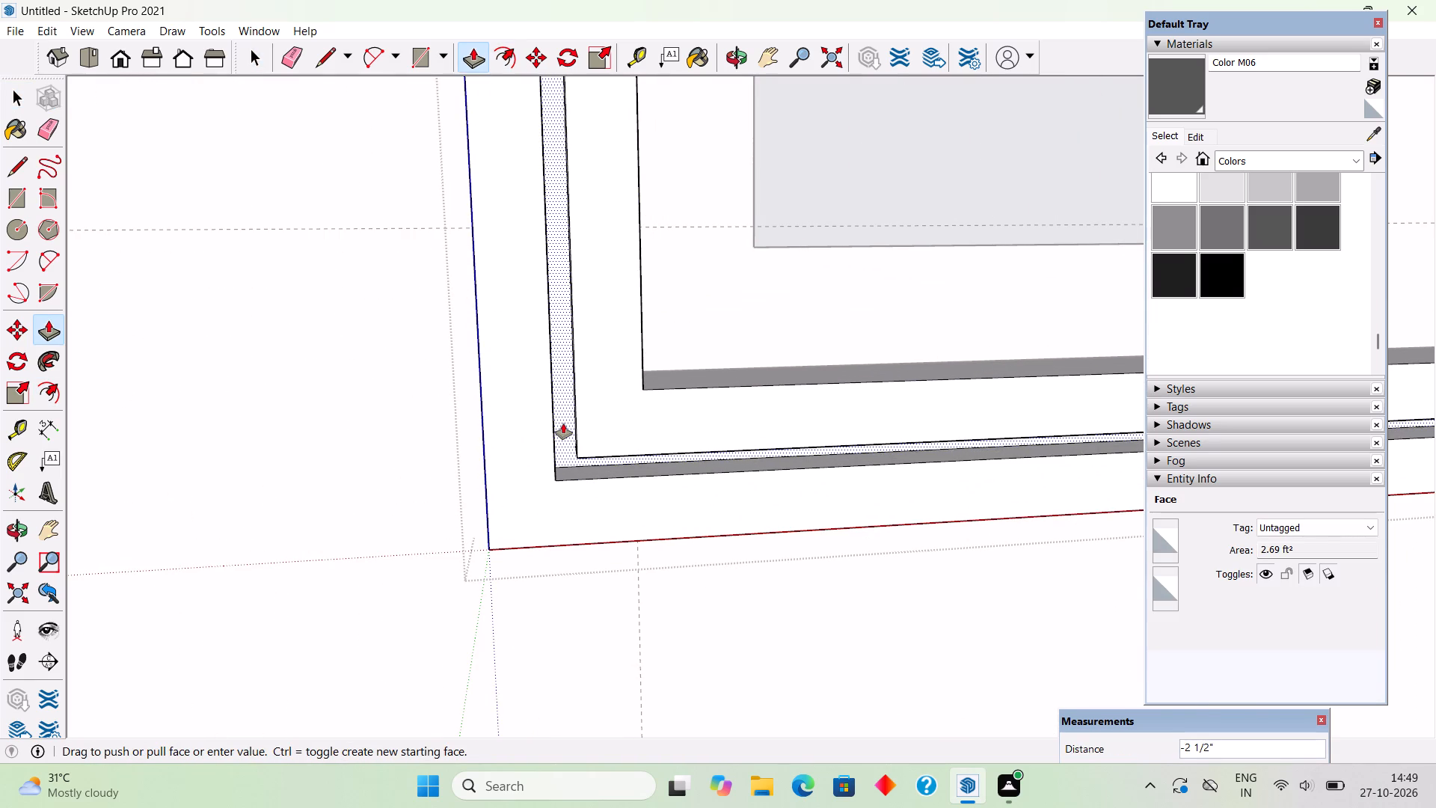
{"action": "type", "text": ".5\""}
{"action": "key", "text": "Return"}
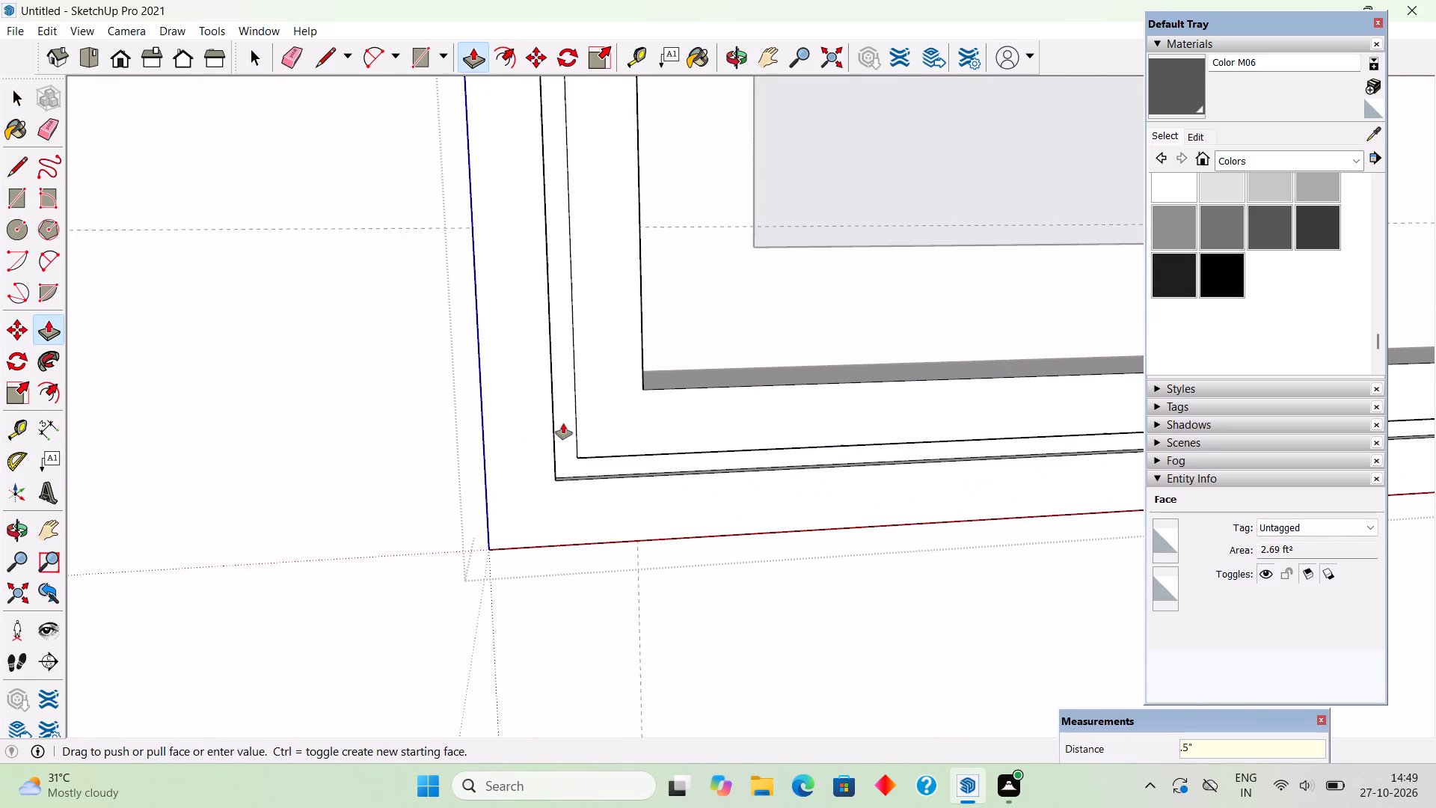
{"action": "key", "text": "space"}
{"action": "scroll", "coordinate": [563, 423], "scroll_direction": "down", "scroll_amount": 11}
{"action": "scroll", "coordinate": [563, 423], "scroll_direction": "up", "scroll_amount": 1}
{"action": "scroll", "coordinate": [563, 423], "scroll_direction": "down", "scroll_amount": 13}
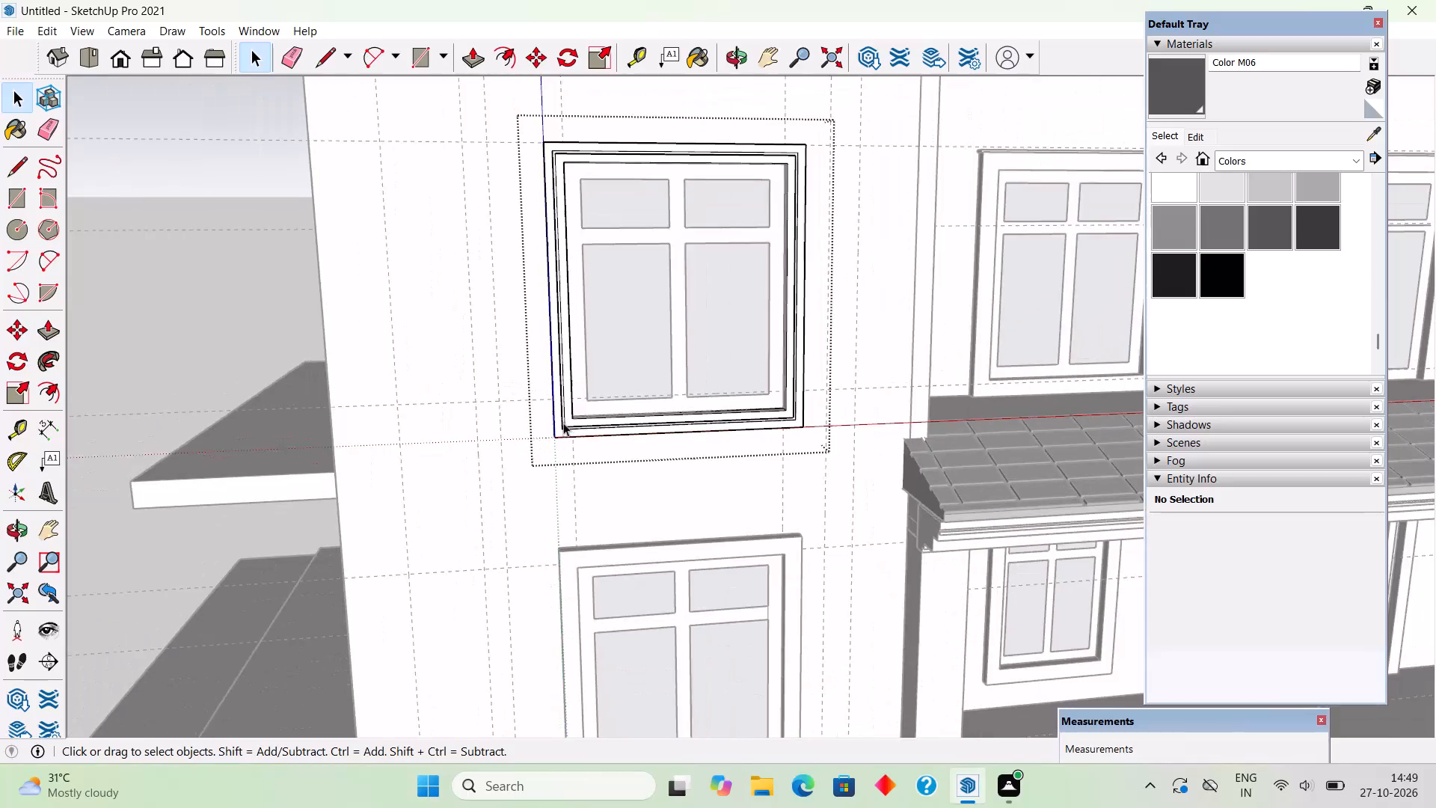
{"action": "scroll", "coordinate": [563, 423], "scroll_direction": "down", "scroll_amount": 5}
{"action": "left_click", "coordinate": [303, 171]}
Open the outer frame group of the ground-floor window below and offset its front face's outer outline 3" inward.
{"action": "scroll", "coordinate": [562, 397], "scroll_direction": "up", "scroll_amount": 3}
{"action": "scroll", "coordinate": [562, 397], "scroll_direction": "down", "scroll_amount": 6}
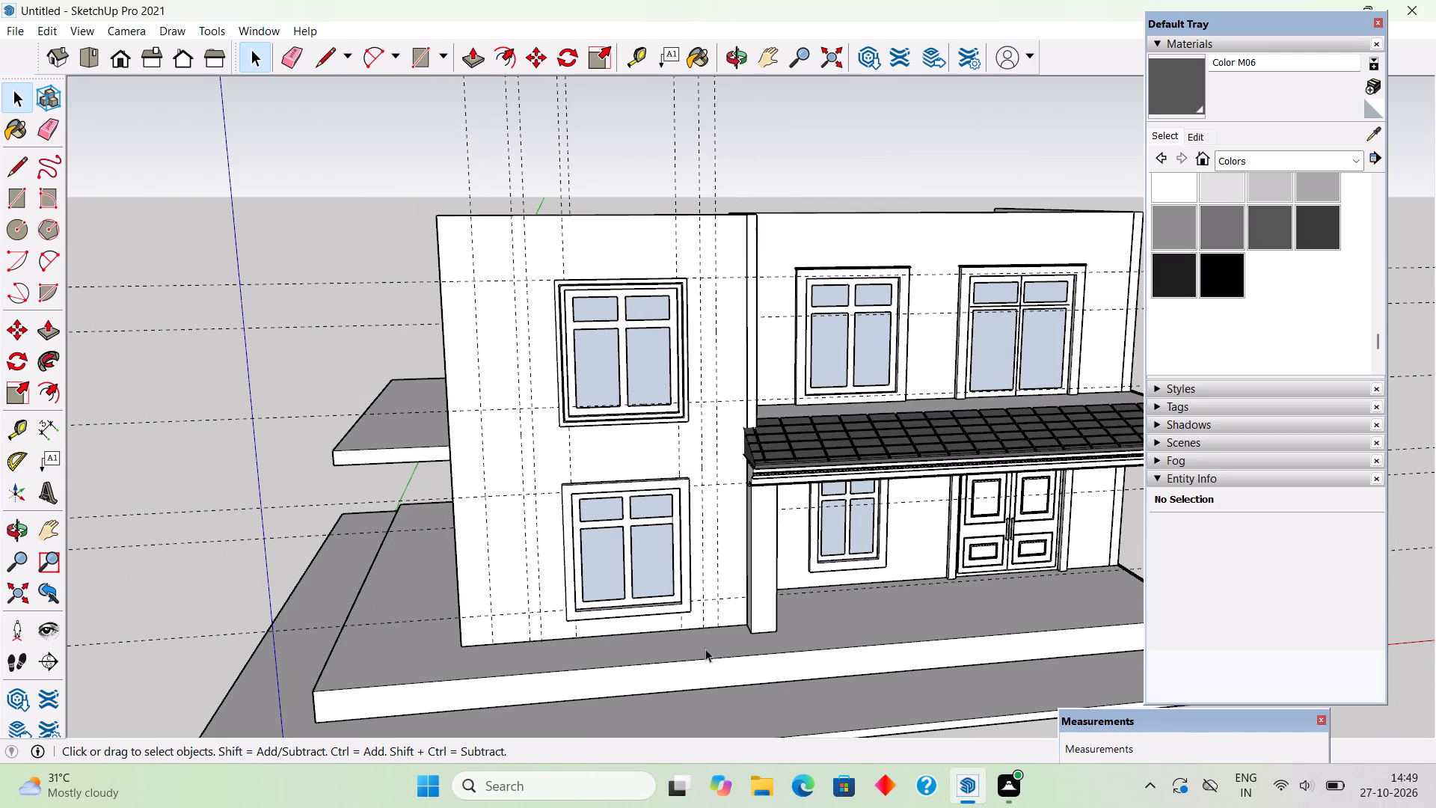
{"action": "scroll", "coordinate": [652, 629], "scroll_direction": "up", "scroll_amount": 9}
{"action": "left_click", "coordinate": [633, 586]}
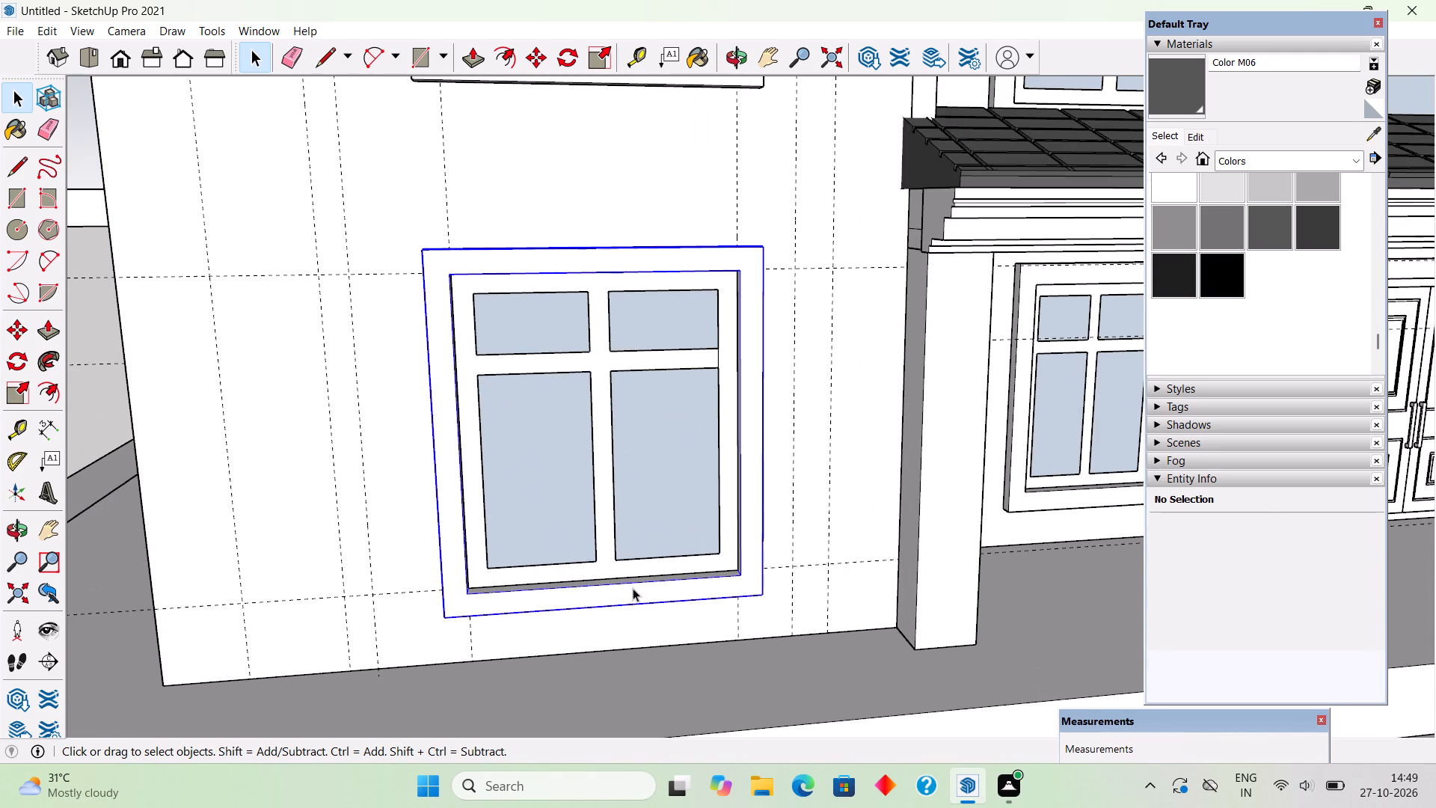
{"action": "scroll", "coordinate": [633, 588], "scroll_direction": "up", "scroll_amount": 5}
{"action": "triple_click", "coordinate": [633, 589]}
{"action": "key", "text": "f"}
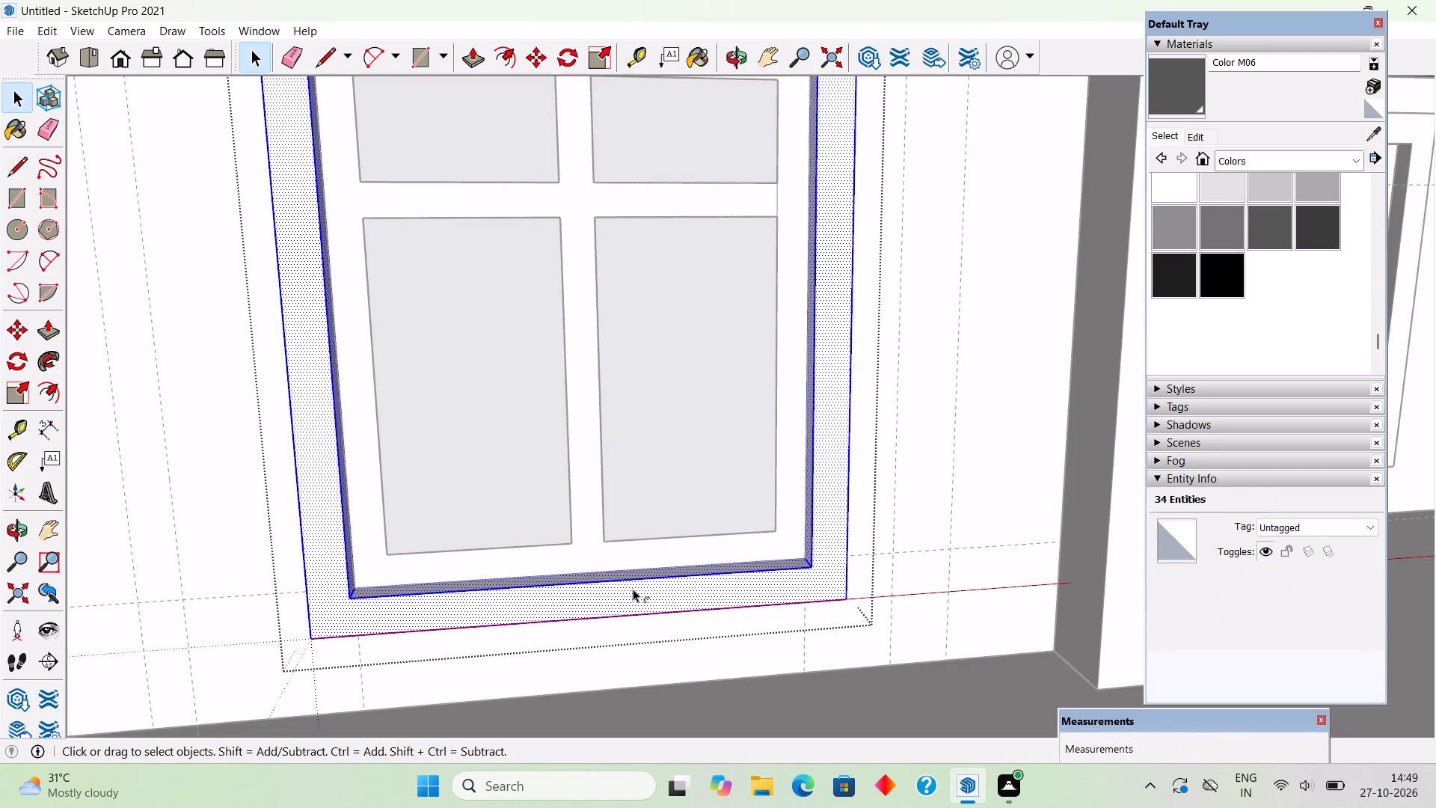
{"action": "left_click", "coordinate": [632, 599]}
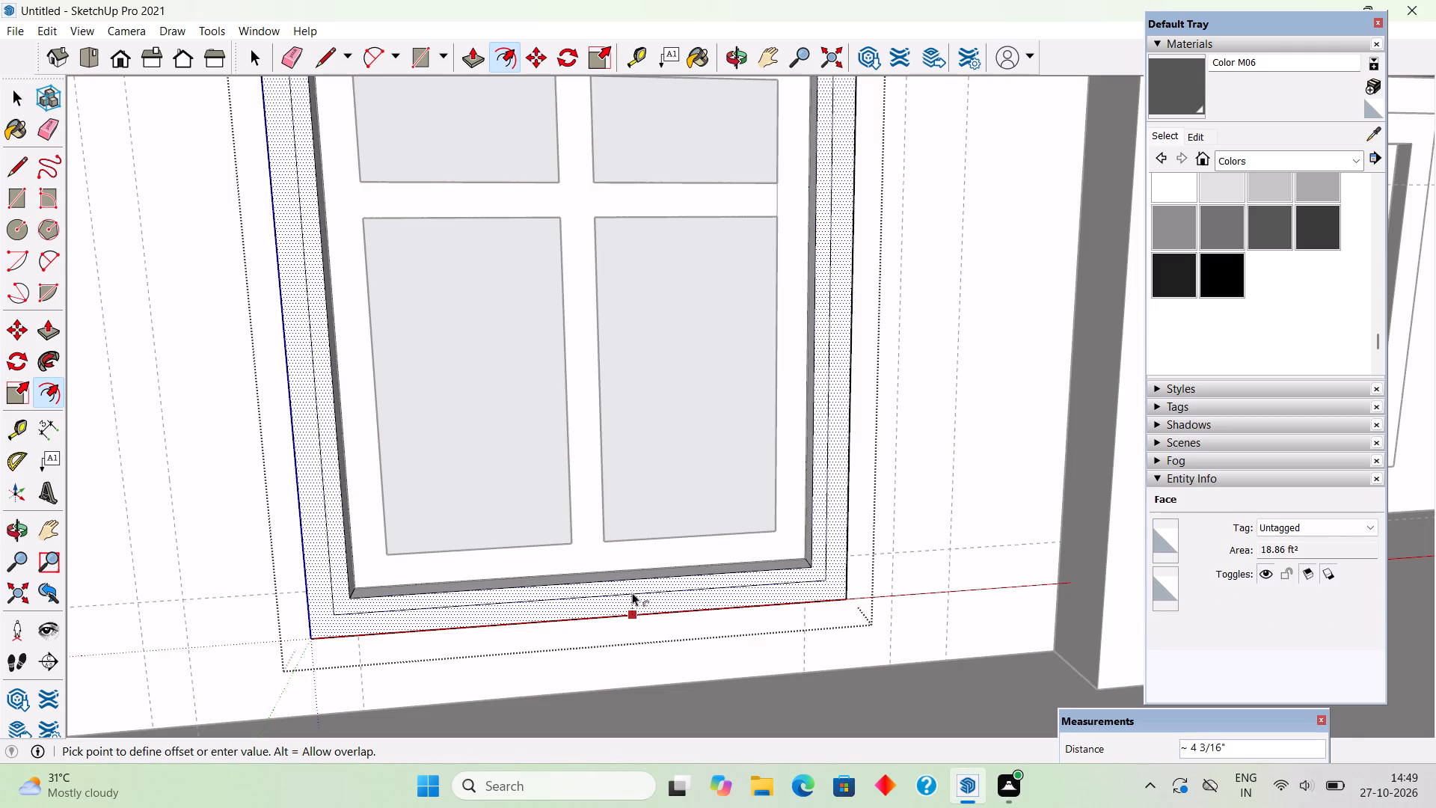
{"action": "type", "text": "3\""}
{"action": "key", "text": "Return"}
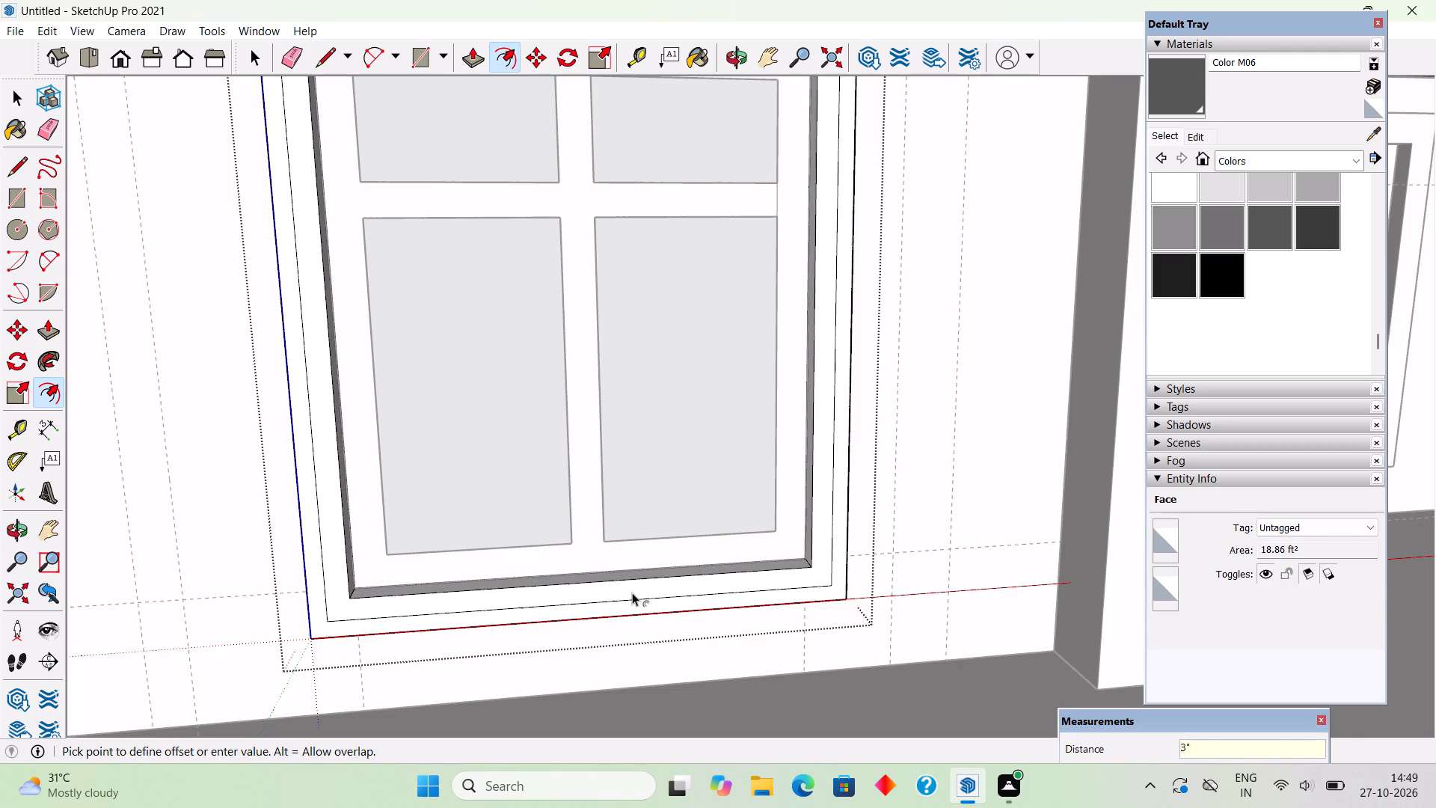
Offset the outline in the middle of the ground-floor frame's front face 1" inward, forming a narrow band.
{"action": "left_click", "coordinate": [633, 597]}
{"action": "type", "text": "1\""}
{"action": "key", "text": "Return"}
{"action": "key", "text": "space"}
Recess the narrow band on the ground-floor window's outer frame by 0.5" and leave the group.
{"action": "scroll", "coordinate": [643, 610], "scroll_direction": "up", "scroll_amount": 5}
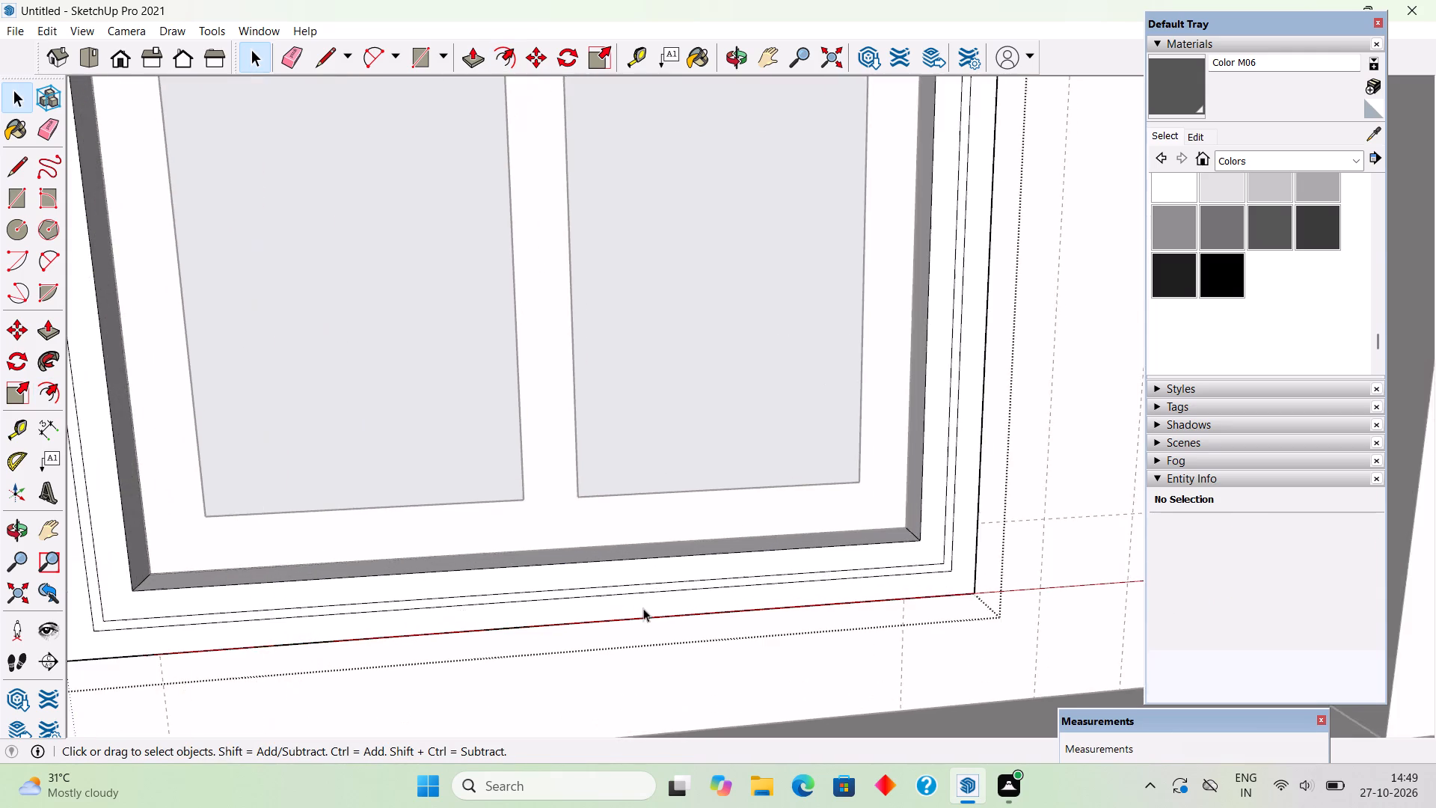
{"action": "scroll", "coordinate": [645, 582], "scroll_direction": "up", "scroll_amount": 5}
{"action": "left_click", "coordinate": [654, 592]}
{"action": "key", "text": "p"}
{"action": "left_click", "coordinate": [654, 592]}
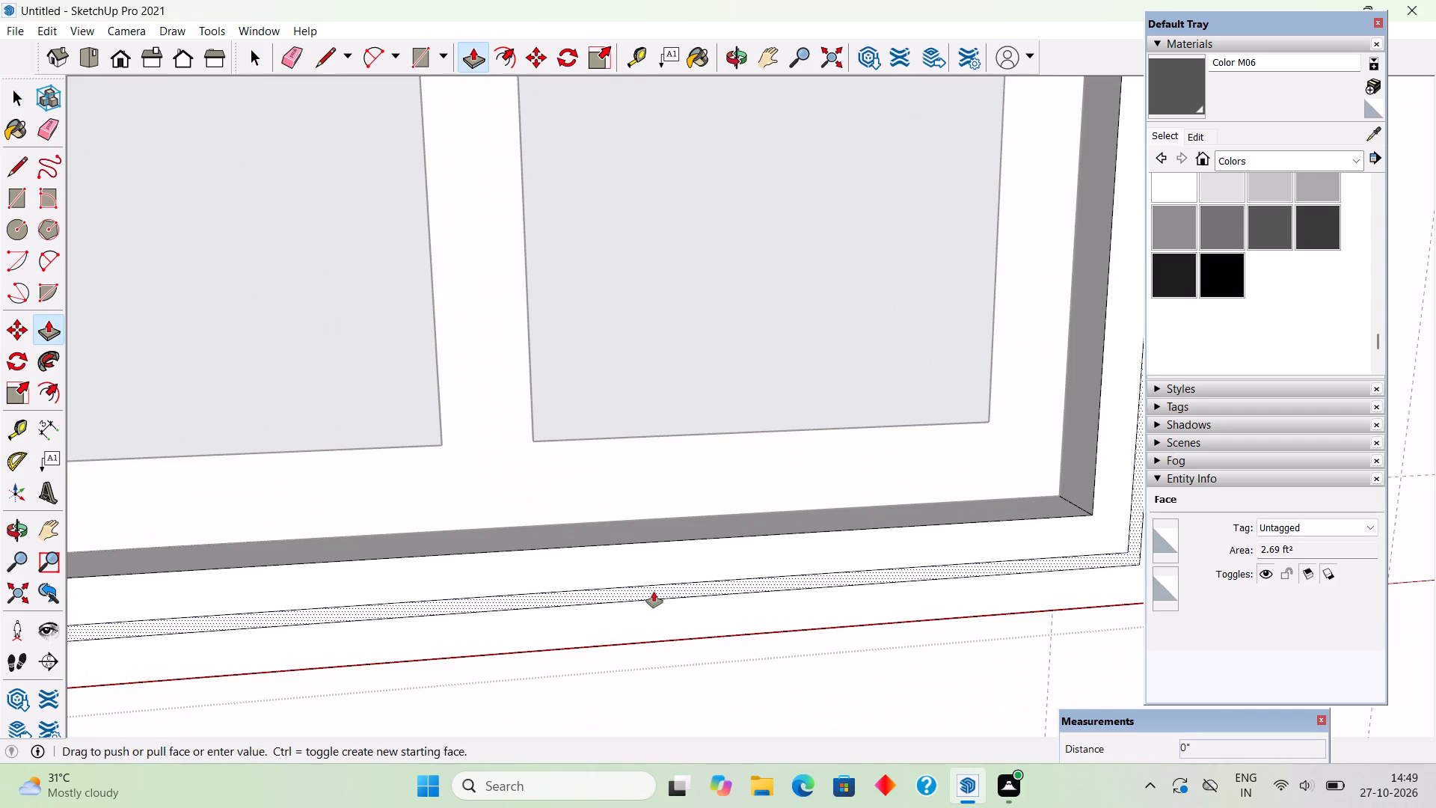
{"action": "type", "text": ".5\""}
{"action": "key", "text": "Return"}
{"action": "key", "text": "space"}
{"action": "scroll", "coordinate": [626, 594], "scroll_direction": "down", "scroll_amount": 6}
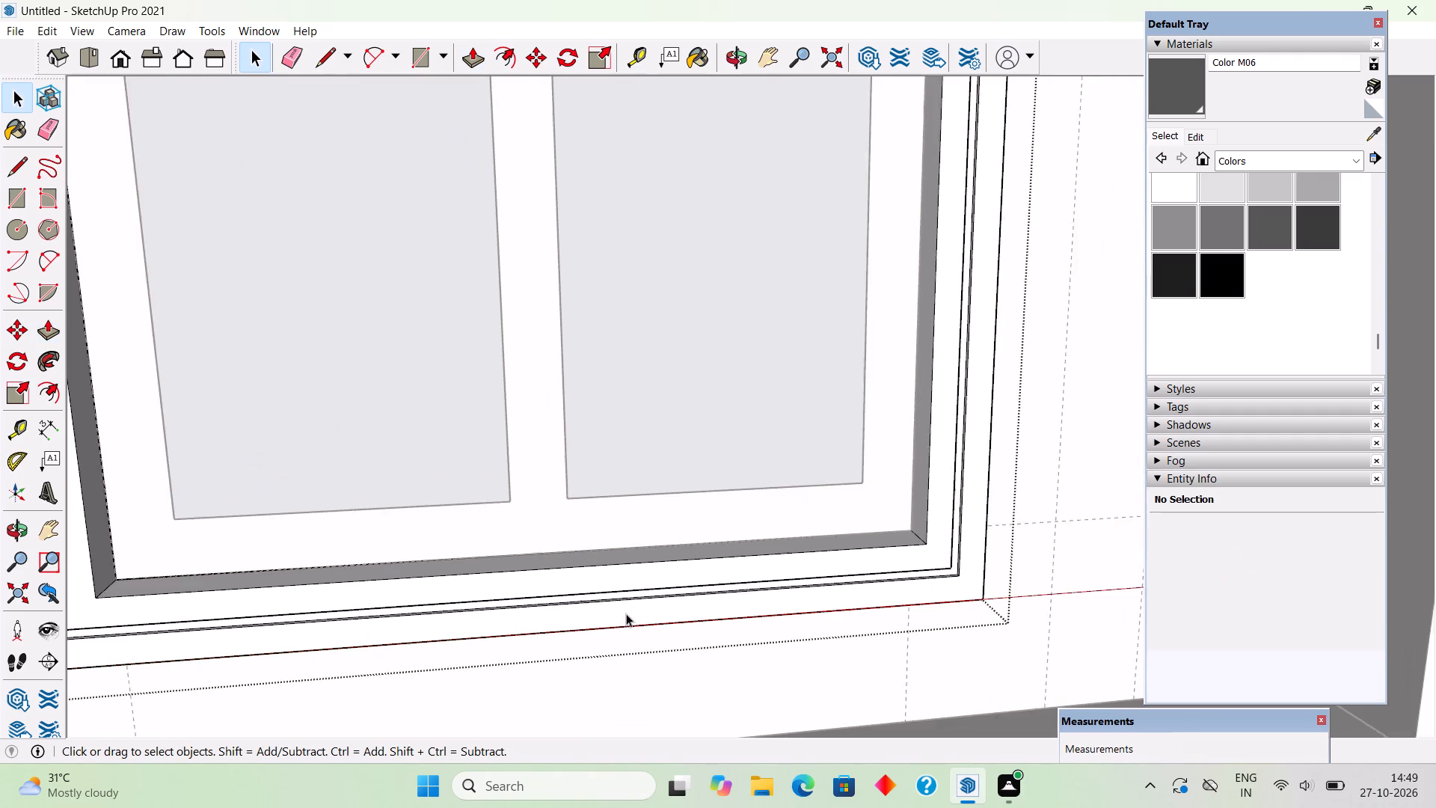
{"action": "scroll", "coordinate": [626, 613], "scroll_direction": "down", "scroll_amount": 20}
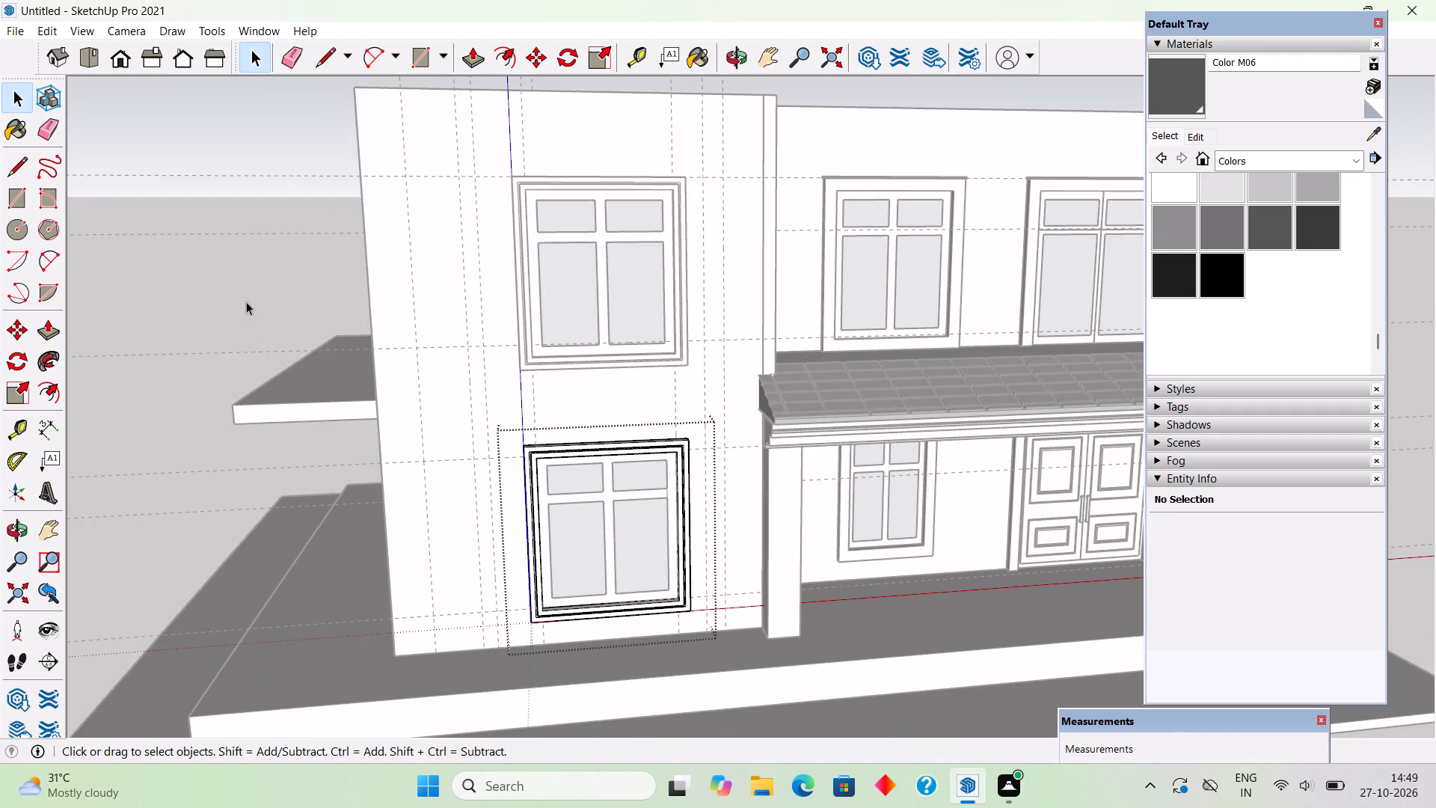
{"action": "left_click", "coordinate": [246, 302]}
Draw an 8' 2" by 5" rectangle over the top of the ground-floor window's outer frame and extrude it 1" upward.
{"action": "middle_click_drag", "start_coordinate": [568, 449], "coordinate": [568, 617]}
{"action": "scroll", "coordinate": [559, 627], "scroll_direction": "up", "scroll_amount": 6}
{"action": "scroll", "coordinate": [593, 530], "scroll_direction": "up", "scroll_amount": 3}
{"action": "middle_click_drag", "start_coordinate": [607, 539], "coordinate": [576, 649]}
{"action": "scroll", "coordinate": [478, 631], "scroll_direction": "up", "scroll_amount": 6}
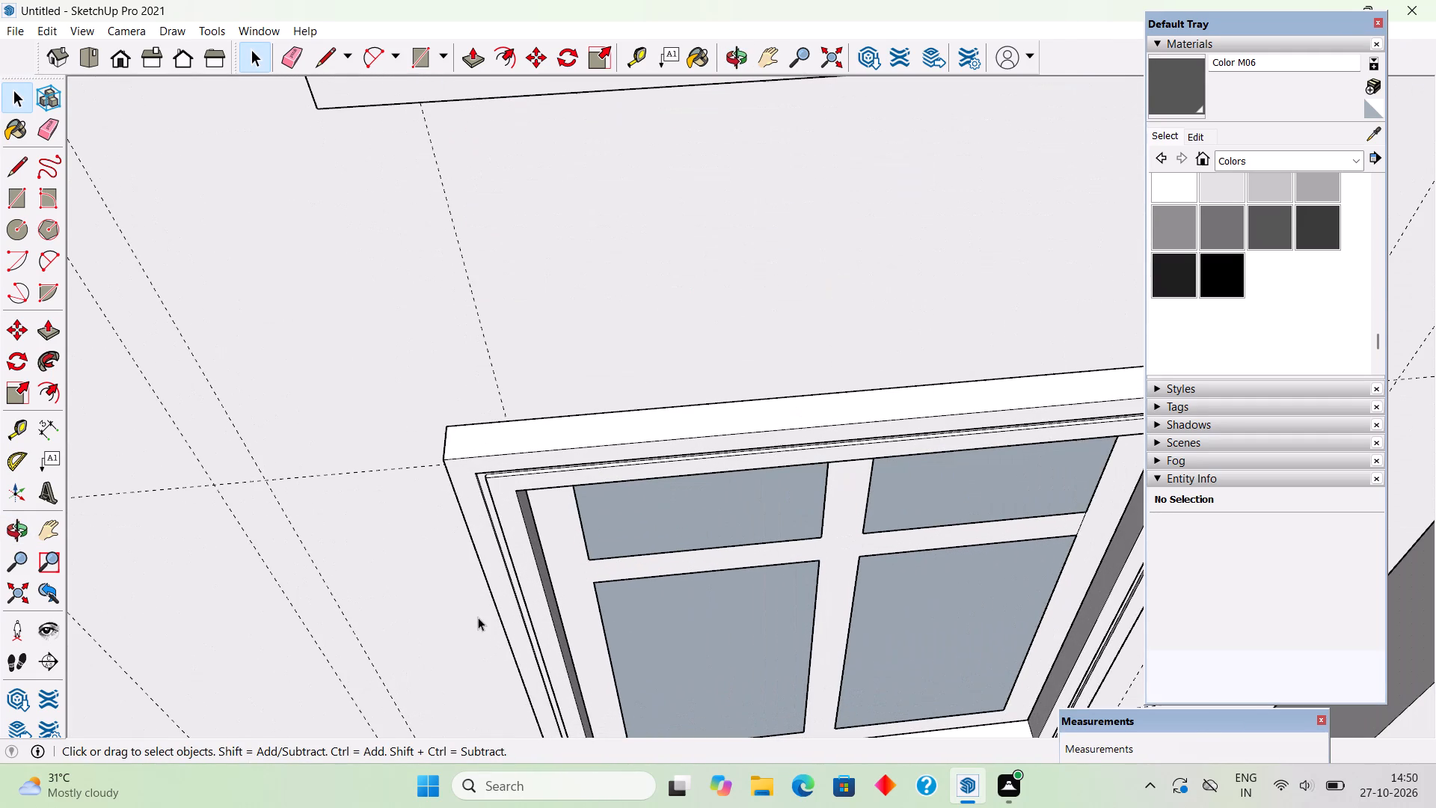
{"action": "key", "text": "r"}
{"action": "left_click", "coordinate": [447, 426]}
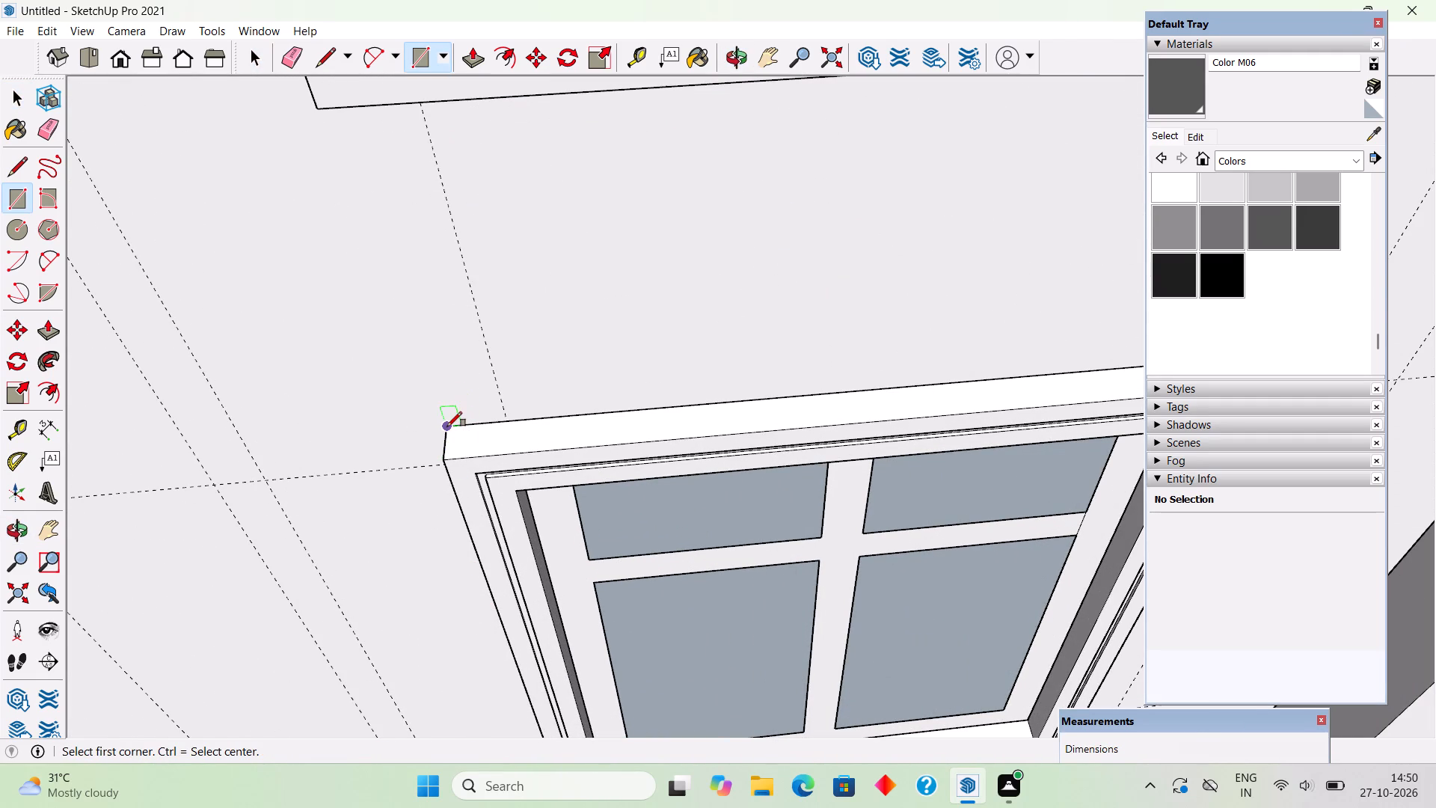
{"action": "scroll", "coordinate": [674, 433], "scroll_direction": "down", "scroll_amount": 4}
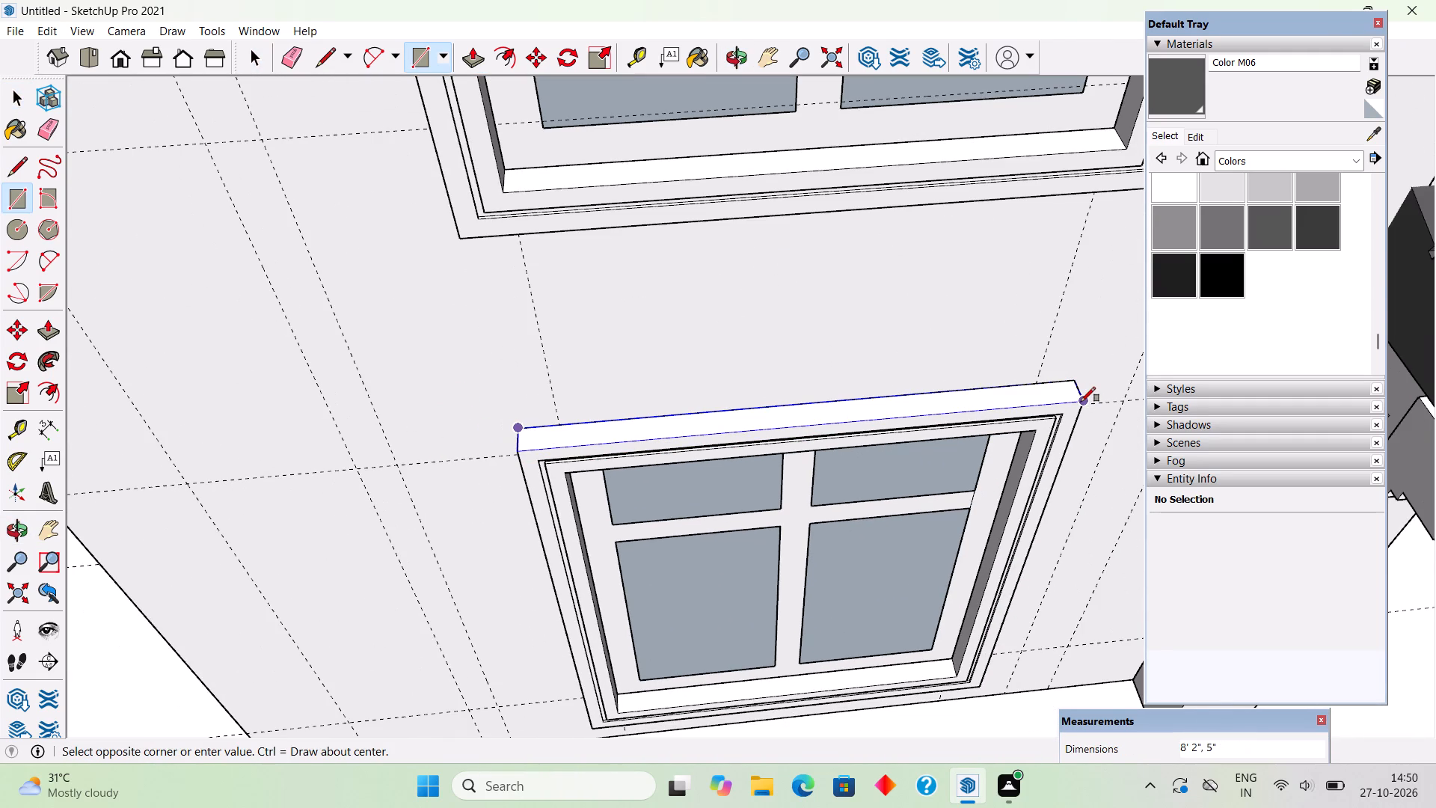
{"action": "left_click", "coordinate": [1081, 402]}
{"action": "key", "text": "p"}
{"action": "left_click", "coordinate": [1076, 398]}
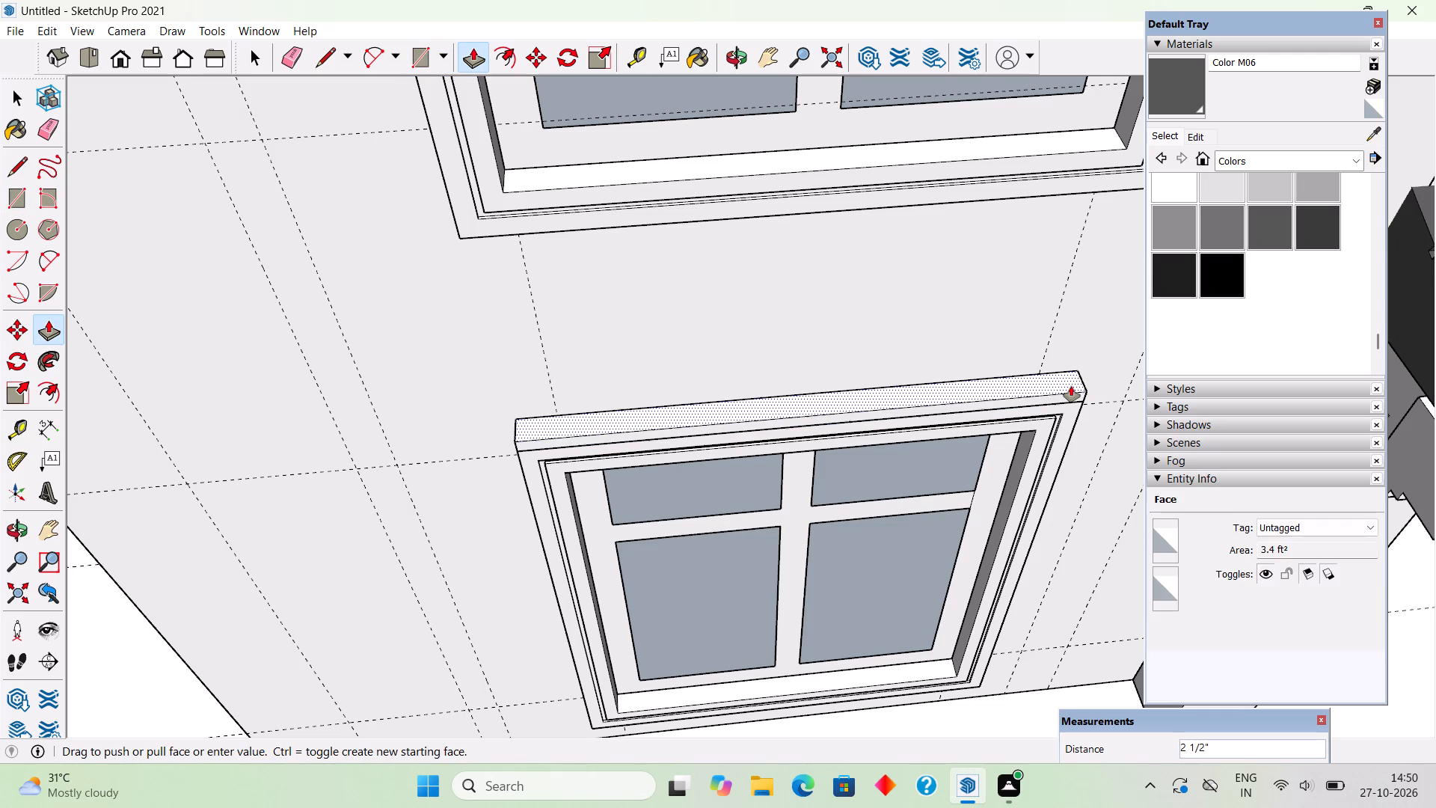
{"action": "type", "text": "1\""}
{"action": "key", "text": "Return"}
Extend both ends of the ledge on top of the ground-floor window frame outward by 1" each.
{"action": "middle_click_drag", "start_coordinate": [962, 390], "coordinate": [862, 382]}
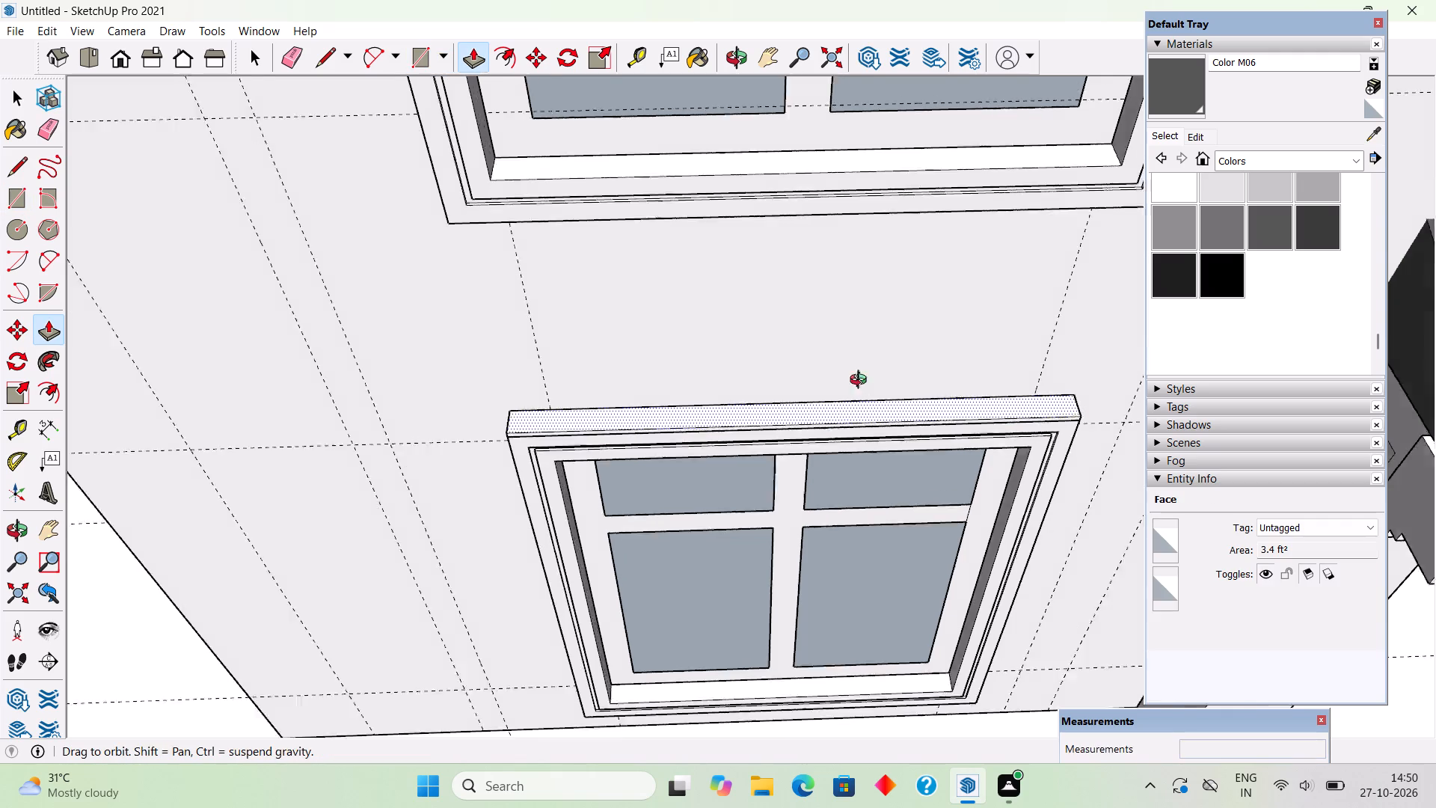
{"action": "middle_click_drag", "start_coordinate": [862, 382], "coordinate": [500, 313]}
{"action": "scroll", "coordinate": [823, 544], "scroll_direction": "up", "scroll_amount": 3}
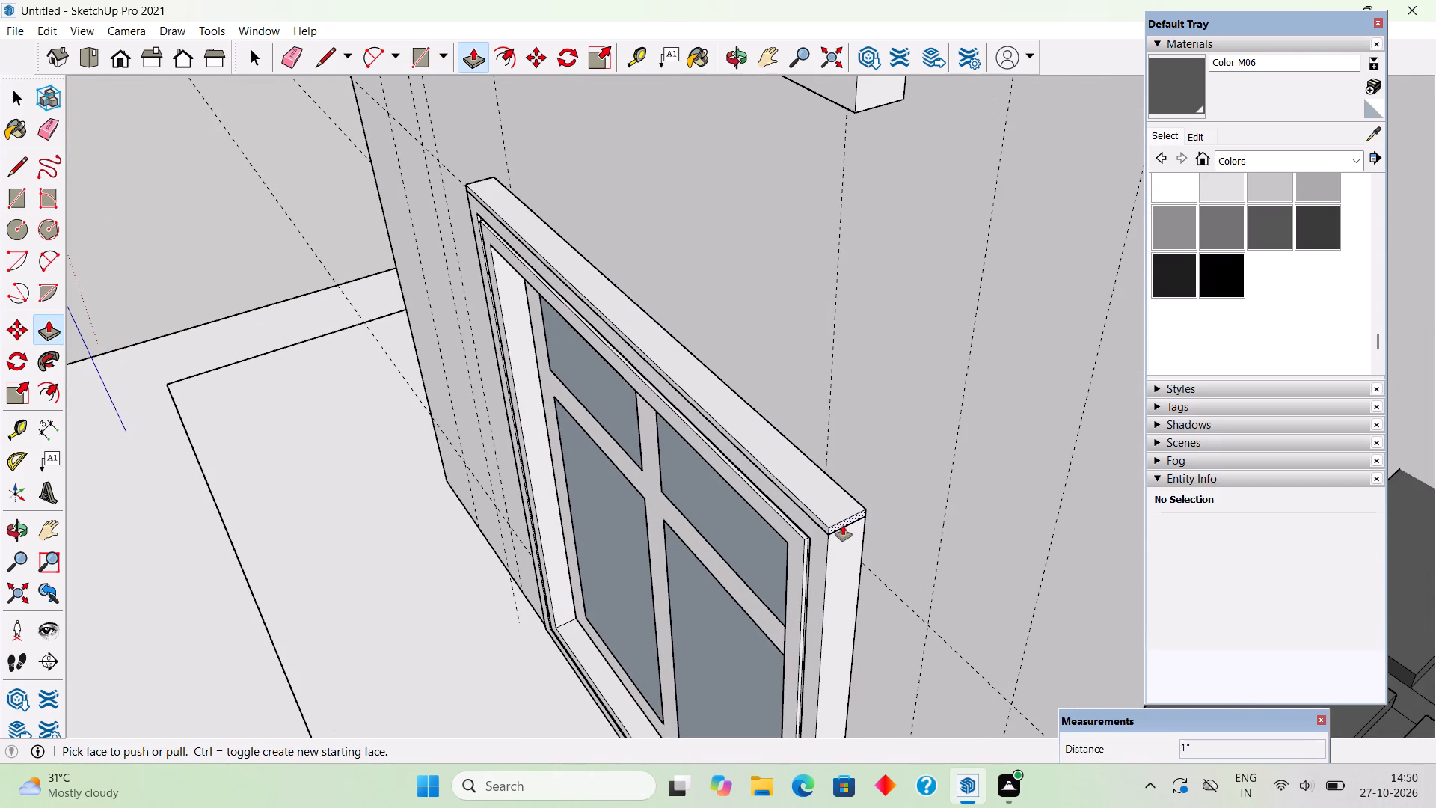
{"action": "double_click", "coordinate": [843, 525]}
{"action": "middle_click_drag", "start_coordinate": [617, 530], "coordinate": [1203, 527]}
{"action": "scroll", "coordinate": [397, 502], "scroll_direction": "up", "scroll_amount": 5}
{"action": "middle_click_drag", "start_coordinate": [431, 472], "coordinate": [556, 419]}
{"action": "scroll", "coordinate": [556, 419], "scroll_direction": "up", "scroll_amount": 1}
{"action": "double_click", "coordinate": [522, 410]}
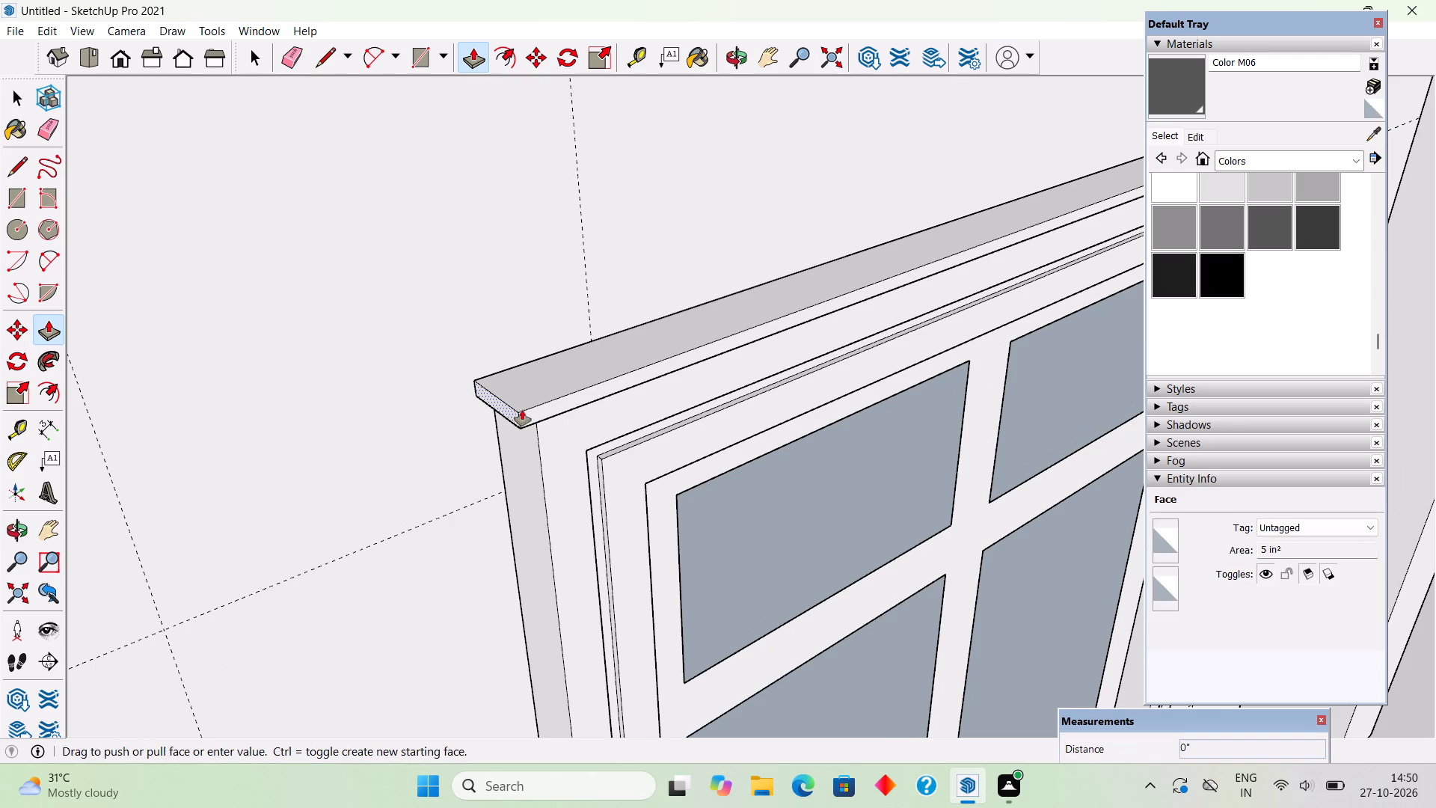
Make the whole ledge above the ground-floor window into a group.
{"action": "key", "text": "space"}
{"action": "triple_click", "coordinate": [613, 353]}
{"action": "right_click", "coordinate": [613, 353]}
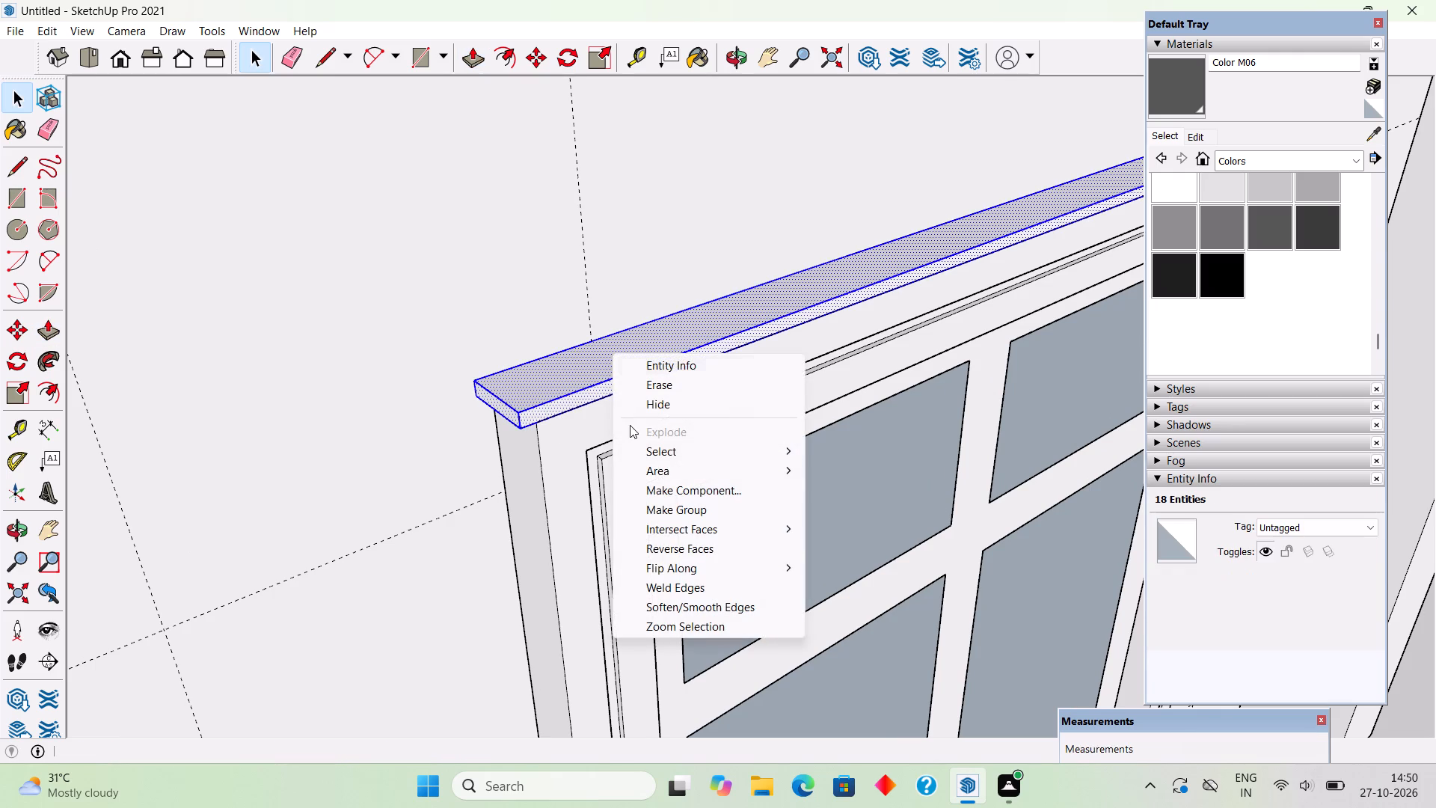
{"action": "left_click", "coordinate": [656, 504]}
Draw an 8' 2" by 5" rectangle over the top of the upper-floor window's outer frame and extrude it 1" upward.
{"action": "scroll", "coordinate": [659, 559], "scroll_direction": "down", "scroll_amount": 12}
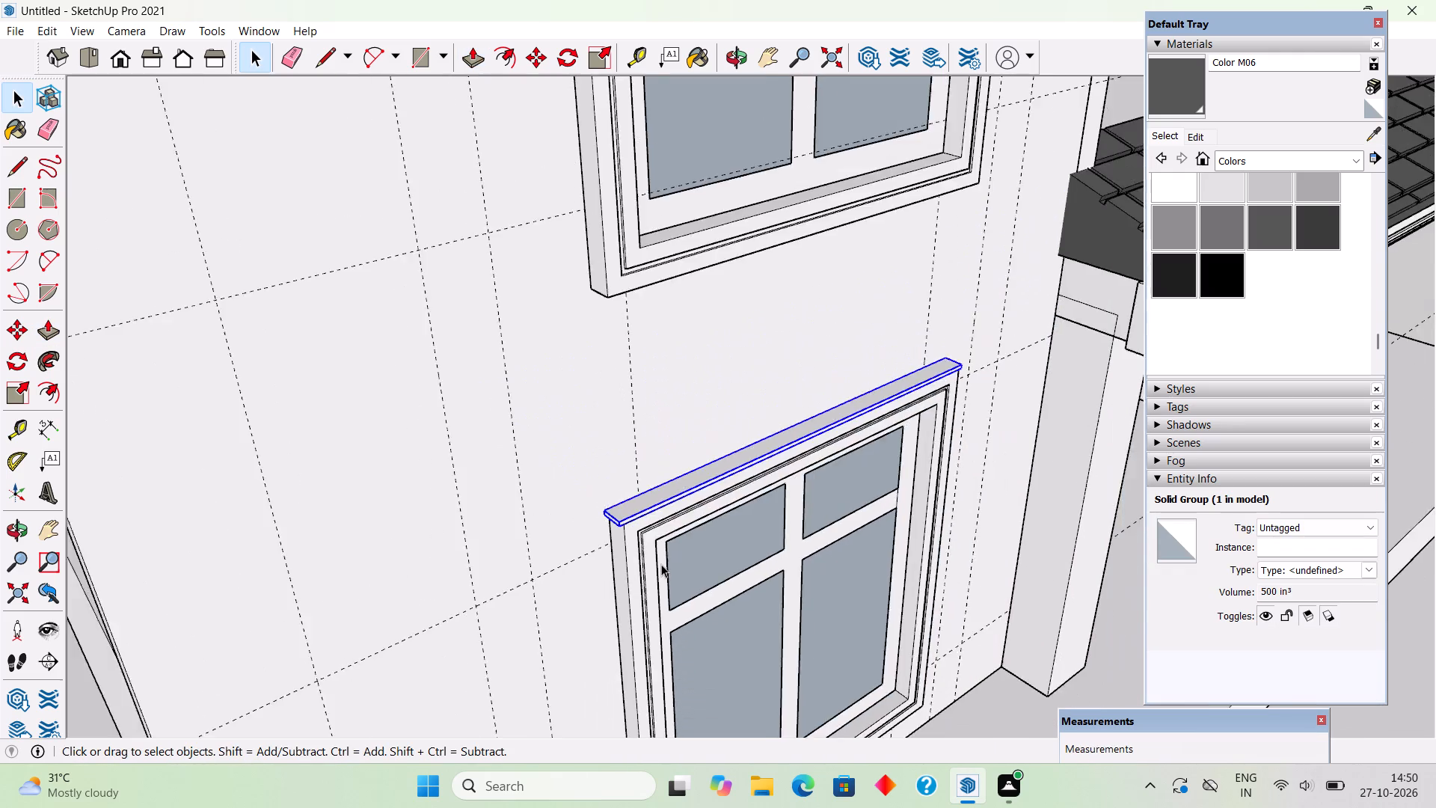
{"action": "scroll", "coordinate": [661, 564], "scroll_direction": "down", "scroll_amount": 10}
{"action": "scroll", "coordinate": [676, 397], "scroll_direction": "down", "scroll_amount": 1}
{"action": "middle_click_drag", "start_coordinate": [663, 414], "coordinate": [533, 518]}
{"action": "scroll", "coordinate": [462, 440], "scroll_direction": "up", "scroll_amount": 5}
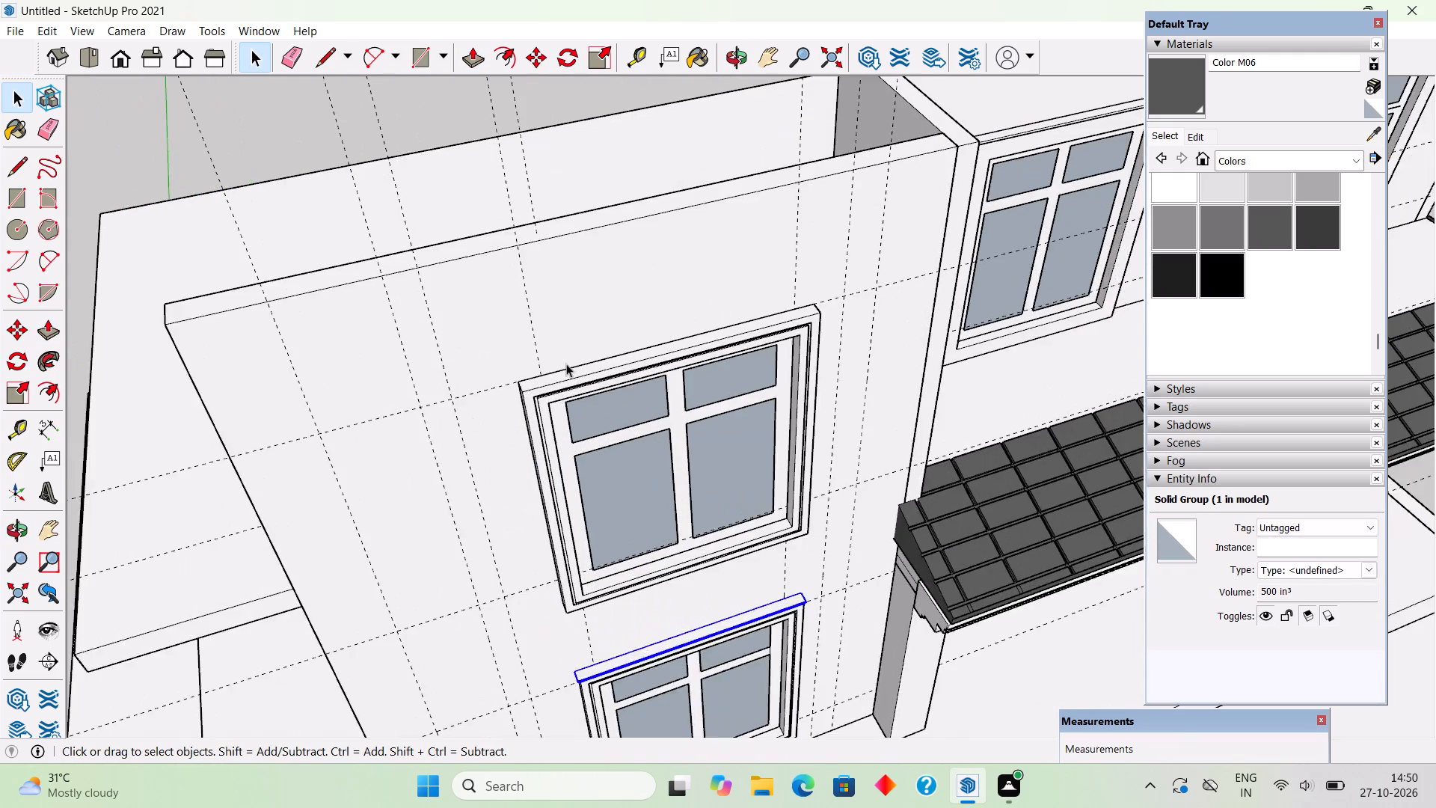
{"action": "scroll", "coordinate": [566, 364], "scroll_direction": "up", "scroll_amount": 8}
{"action": "middle_click_drag", "start_coordinate": [556, 399], "coordinate": [533, 444]}
{"action": "scroll", "coordinate": [470, 449], "scroll_direction": "up", "scroll_amount": 5}
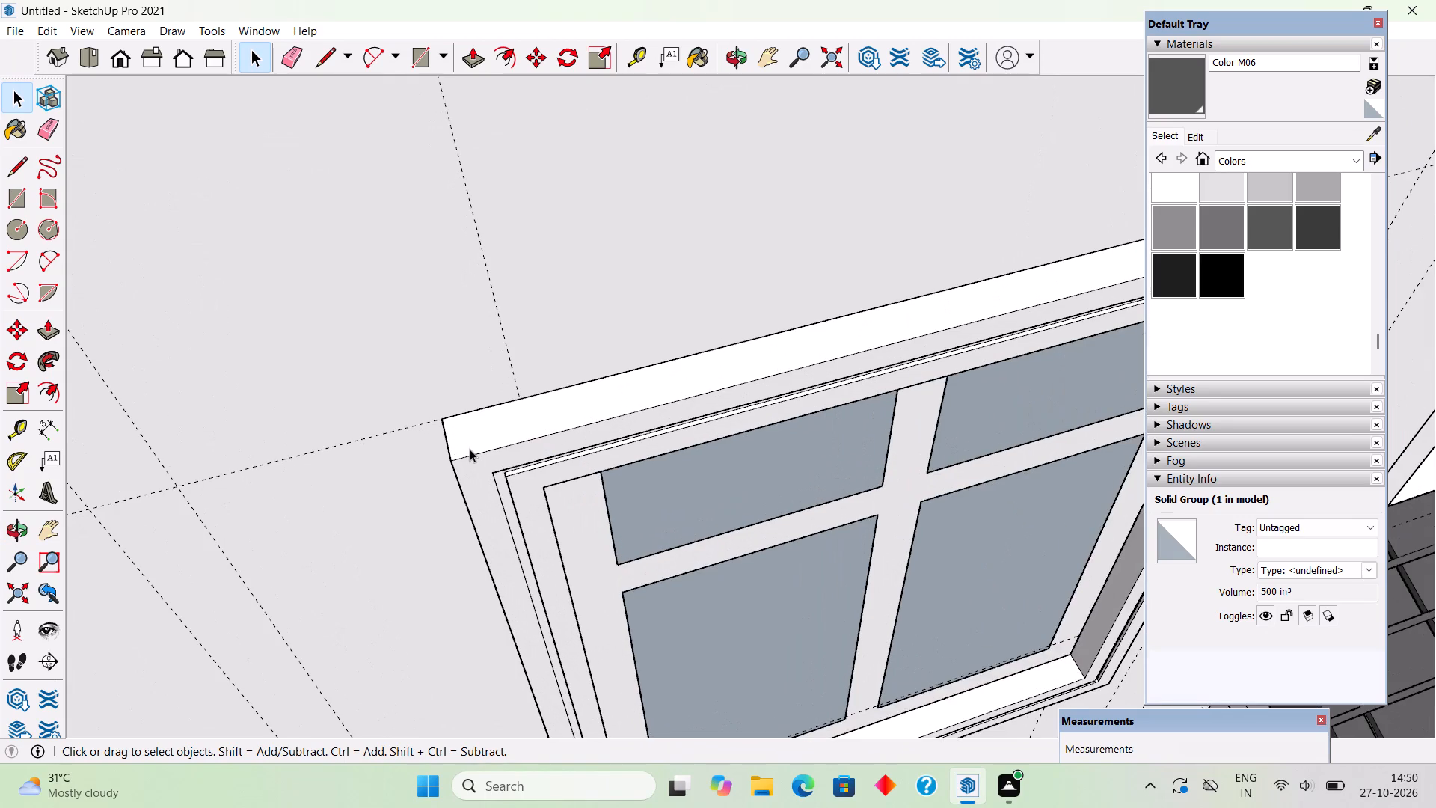
{"action": "key", "text": "r"}
{"action": "left_click", "coordinate": [448, 417]}
{"action": "scroll", "coordinate": [462, 417], "scroll_direction": "down", "scroll_amount": 4}
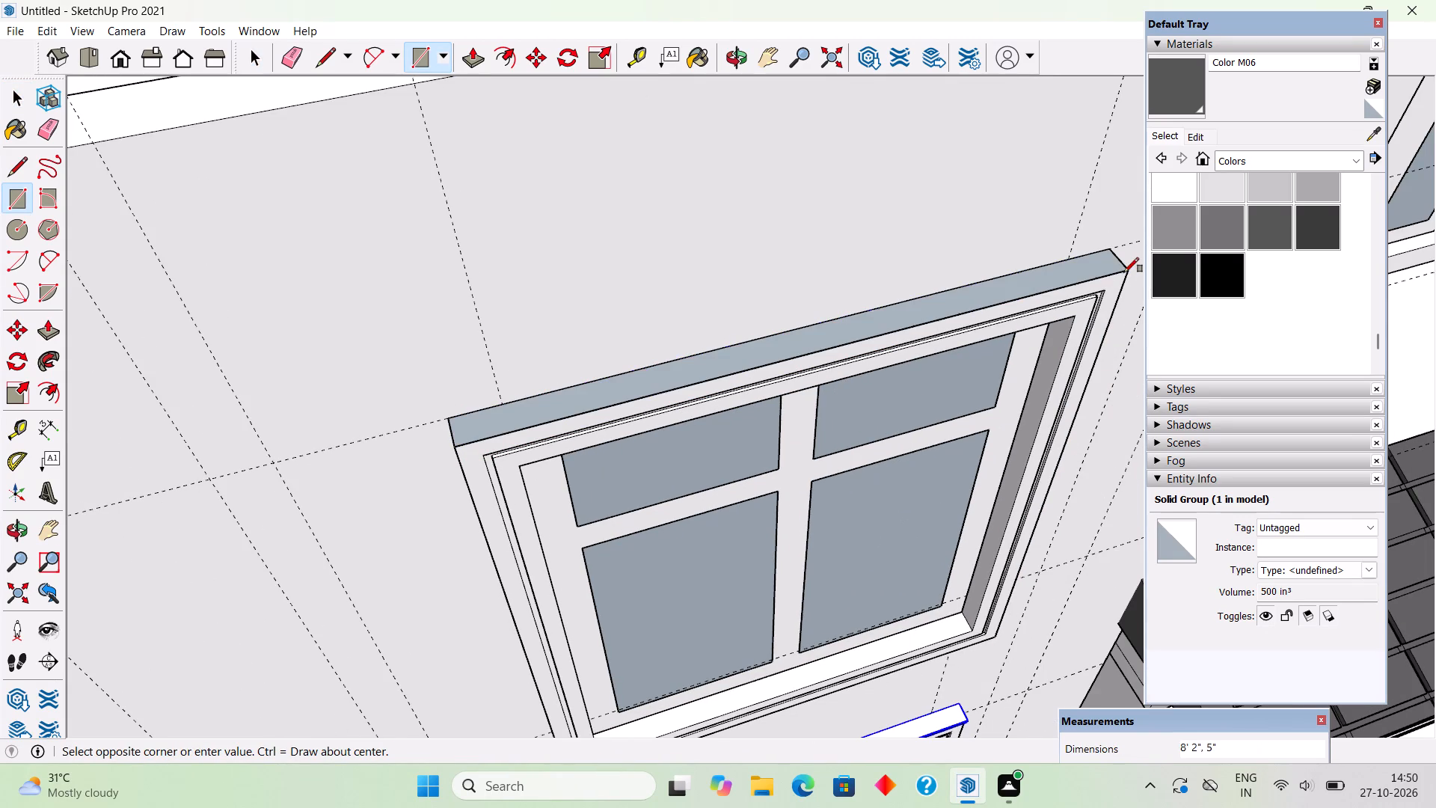
{"action": "left_click", "coordinate": [1124, 272]}
{"action": "key", "text": "p"}
{"action": "left_click", "coordinate": [1106, 274]}
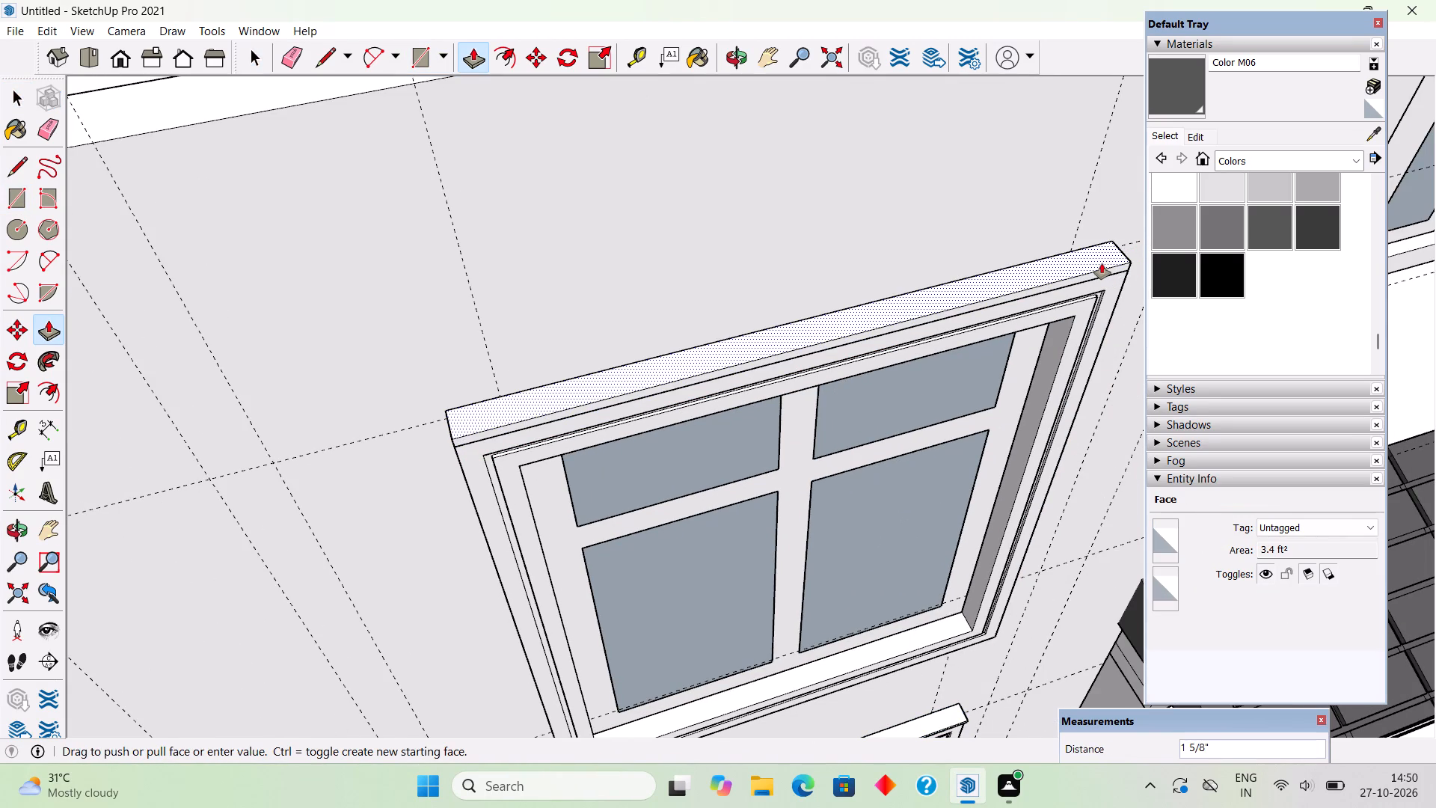
{"action": "type", "text": "1\""}
{"action": "key", "text": "Return"}
Extend both ends of the ledge on top of the upper-floor window frame outward by 1" each.
{"action": "scroll", "coordinate": [423, 478], "scroll_direction": "up", "scroll_amount": 5}
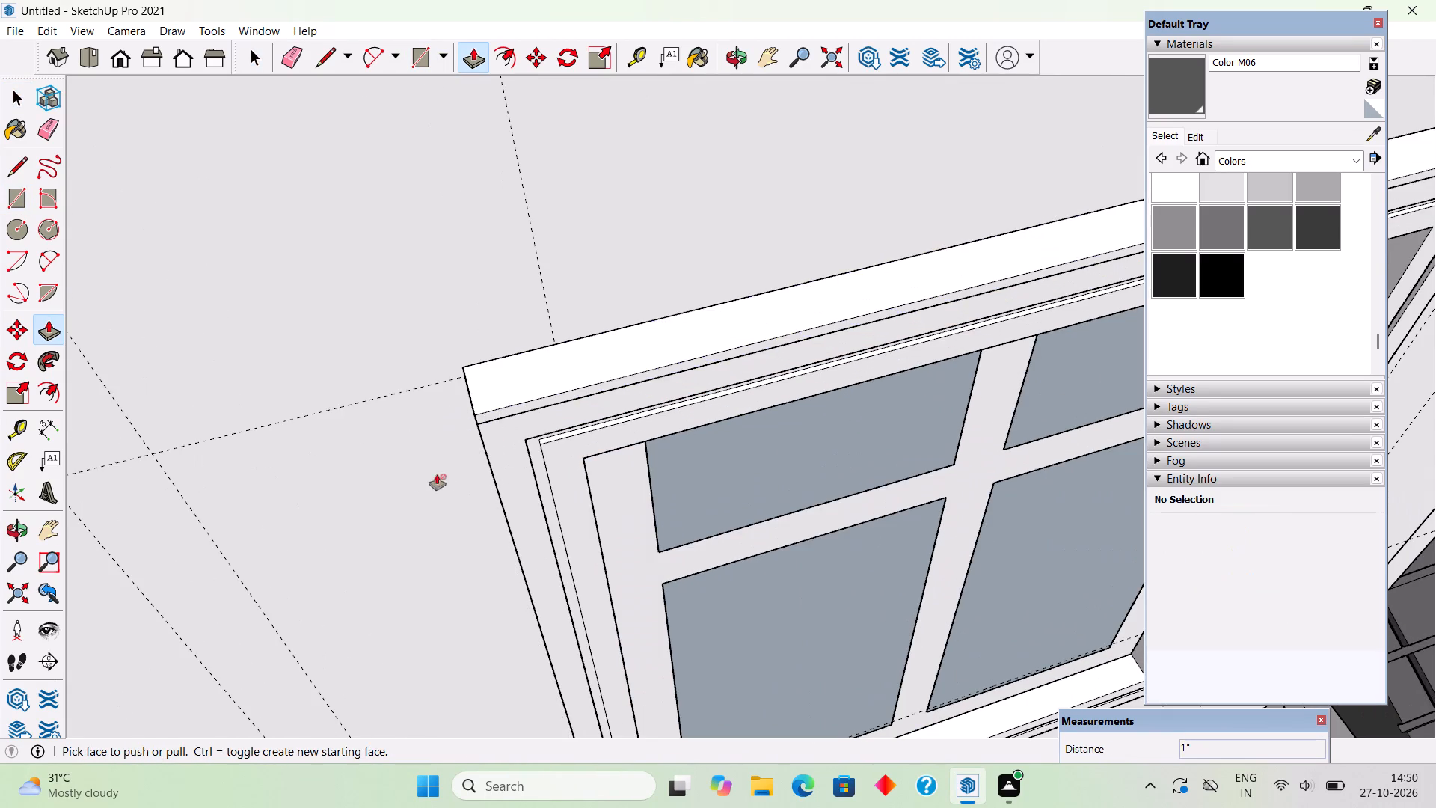
{"action": "middle_click_drag", "start_coordinate": [643, 338], "coordinate": [772, 283]}
{"action": "double_click", "coordinate": [545, 413]}
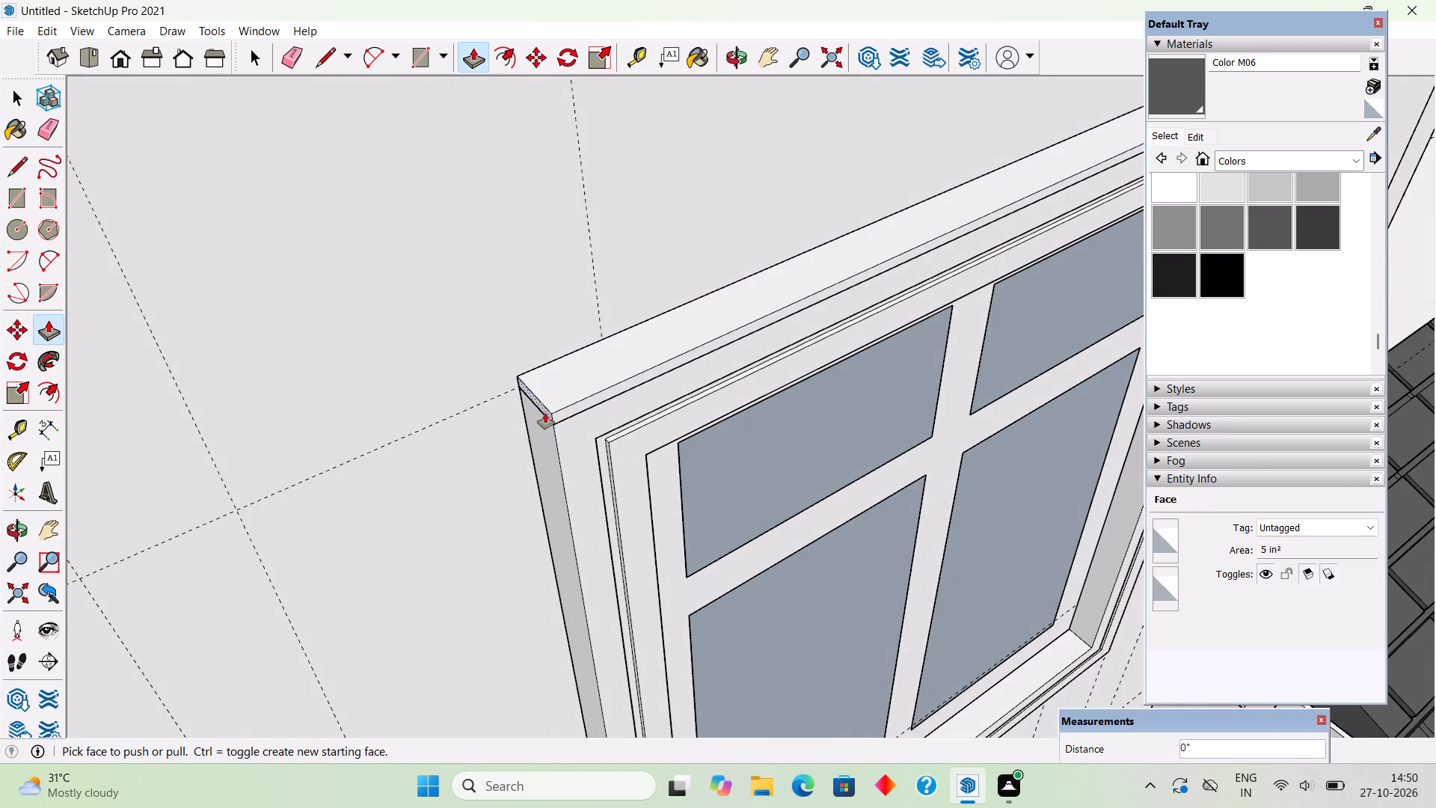
{"action": "scroll", "coordinate": [618, 517], "scroll_direction": "down", "scroll_amount": 10}
{"action": "middle_click_drag", "start_coordinate": [810, 443], "coordinate": [170, 407]}
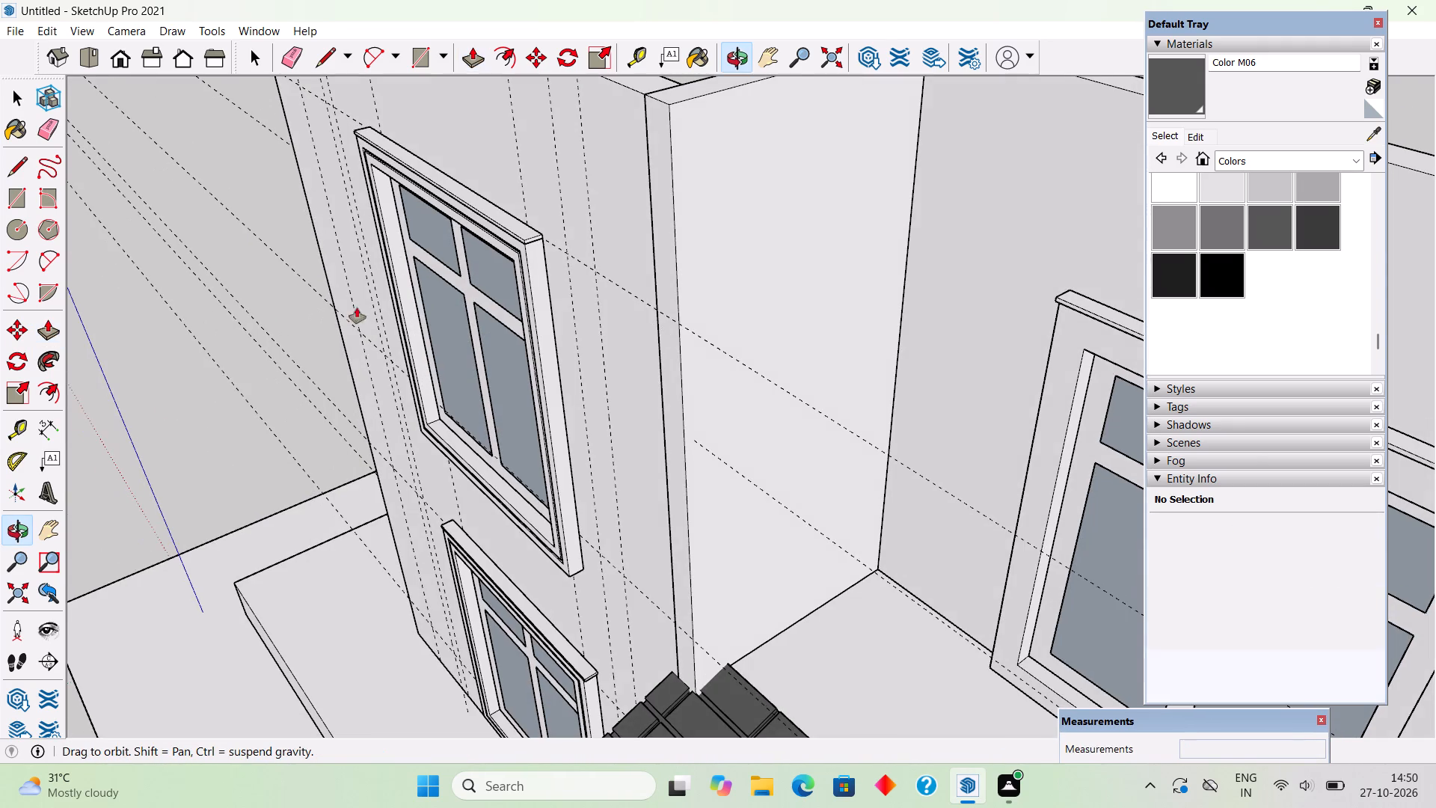
{"action": "scroll", "coordinate": [544, 267], "scroll_direction": "up", "scroll_amount": 8}
{"action": "double_click", "coordinate": [537, 223]}
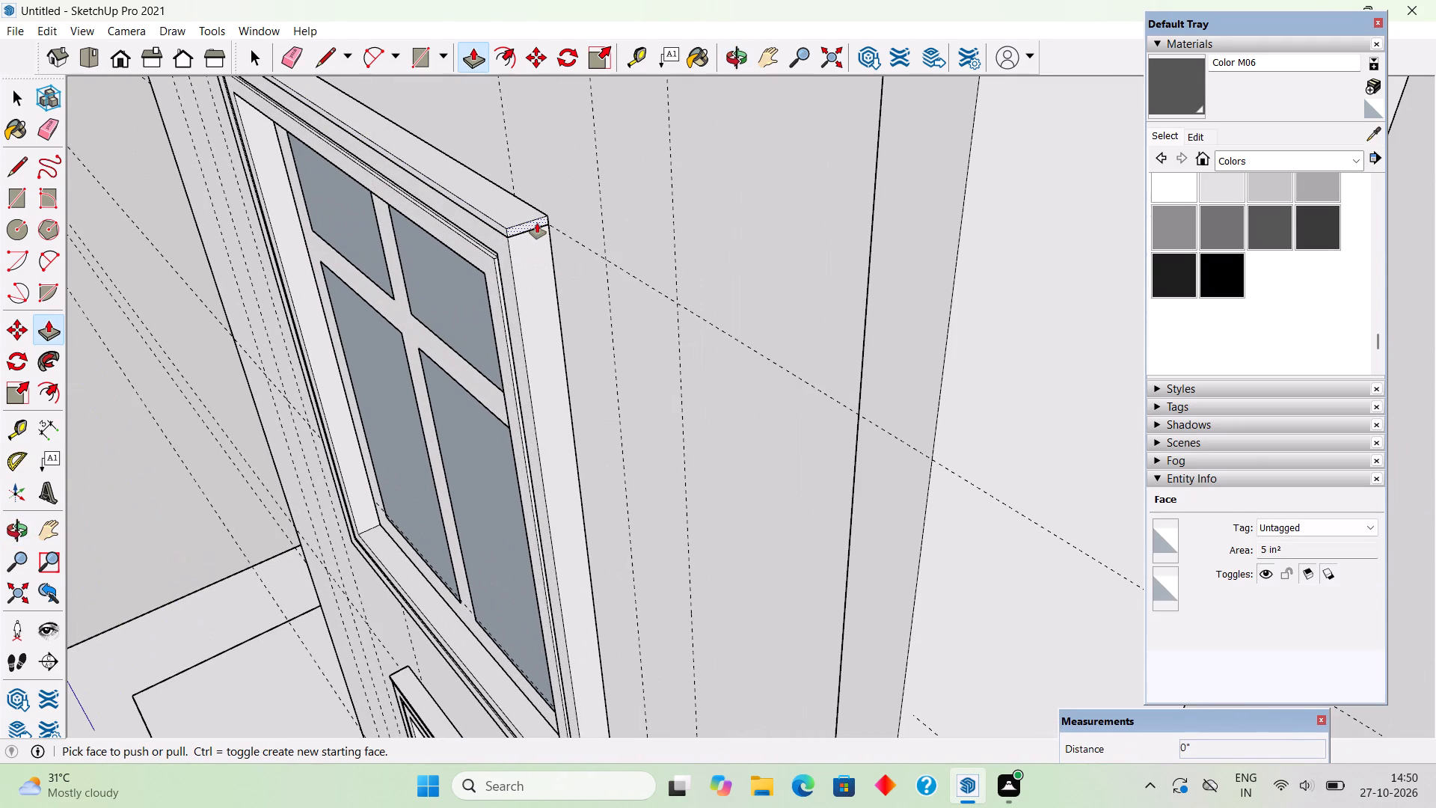
Make the whole ledge above the upper-floor window into a group and clear the selection.
{"action": "key", "text": "space"}
{"action": "triple_click", "coordinate": [525, 221]}
{"action": "right_click", "coordinate": [525, 221]}
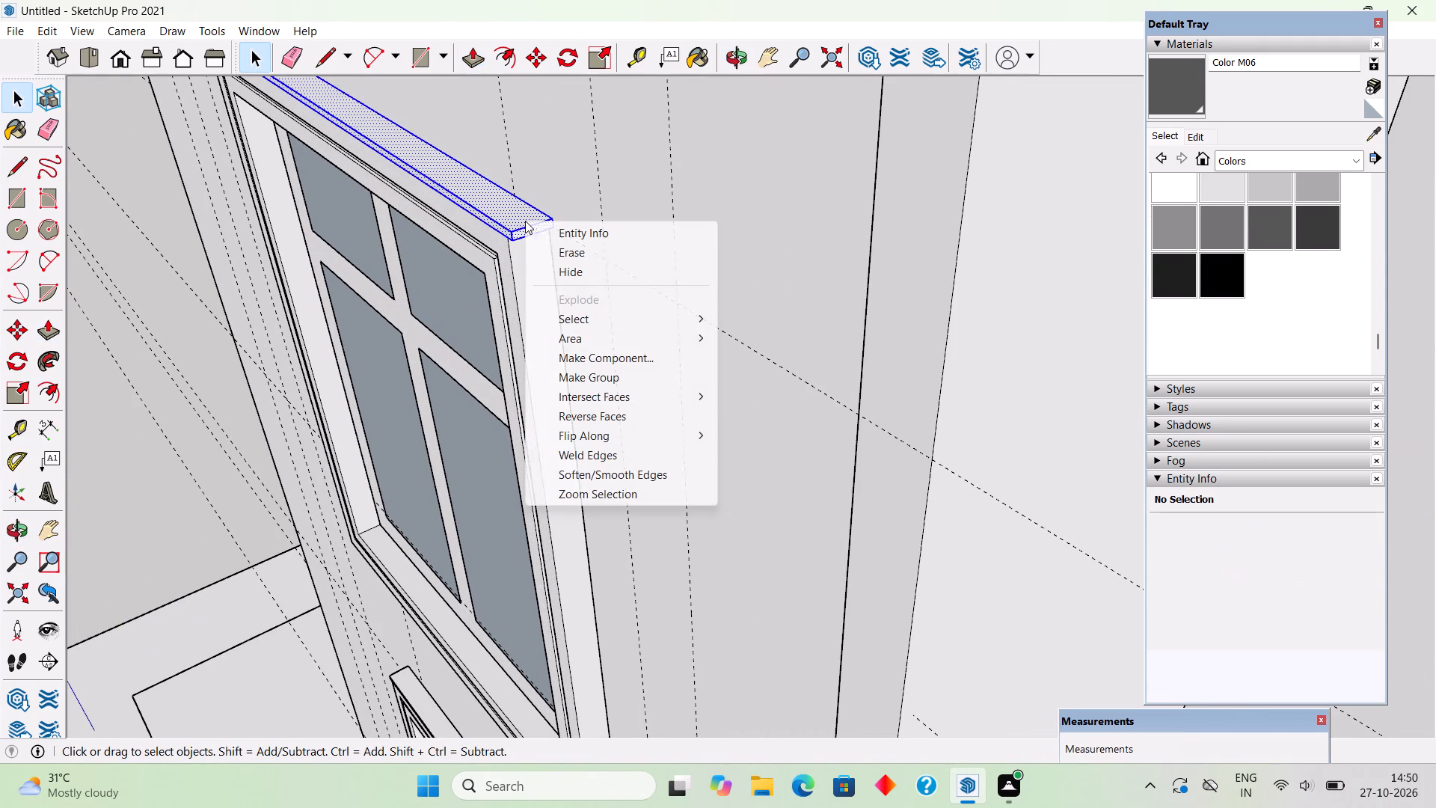
{"action": "left_click", "coordinate": [568, 382]}
{"action": "scroll", "coordinate": [568, 382], "scroll_direction": "down", "scroll_amount": 7}
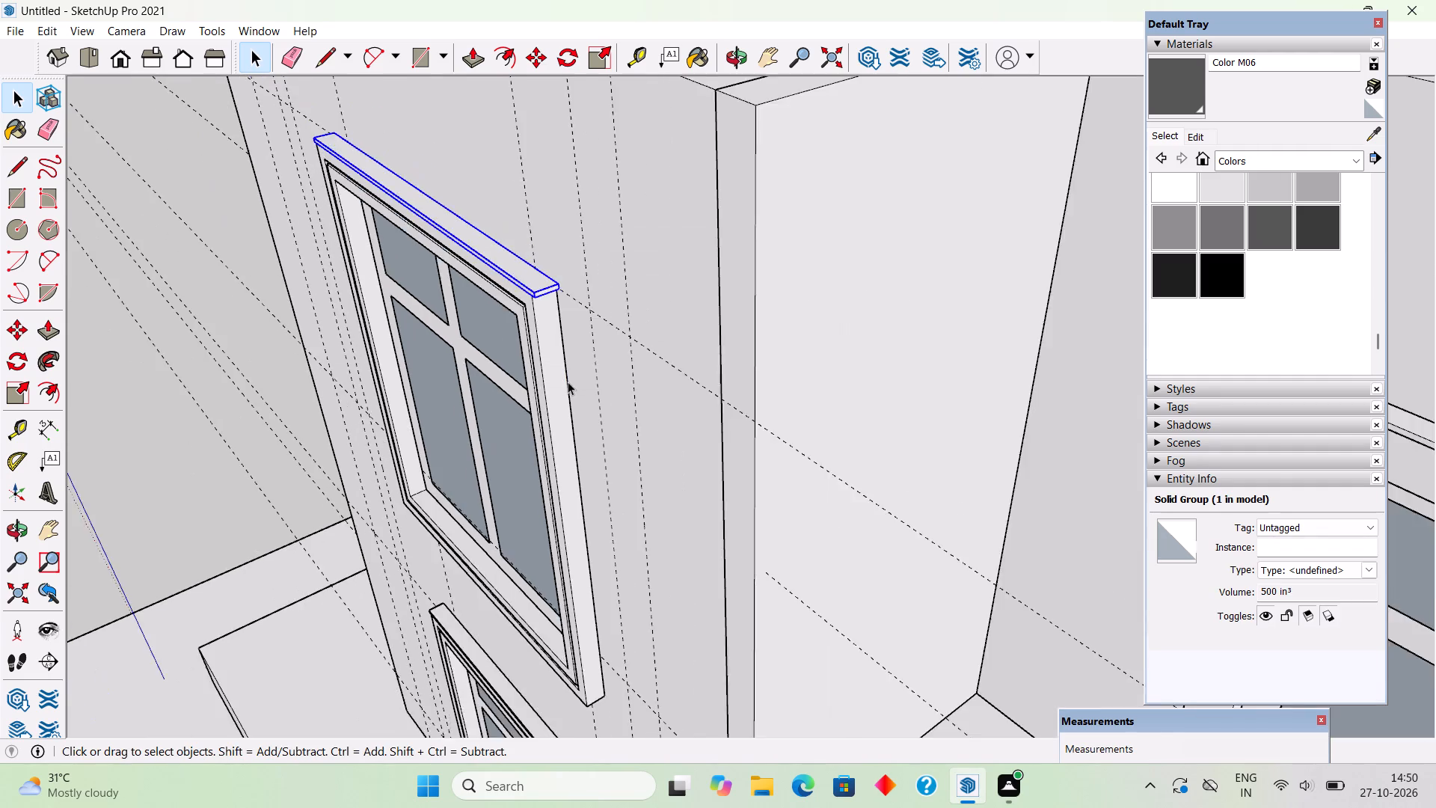
{"action": "scroll", "coordinate": [568, 382], "scroll_direction": "down", "scroll_amount": 8}
{"action": "left_click", "coordinate": [298, 382]}
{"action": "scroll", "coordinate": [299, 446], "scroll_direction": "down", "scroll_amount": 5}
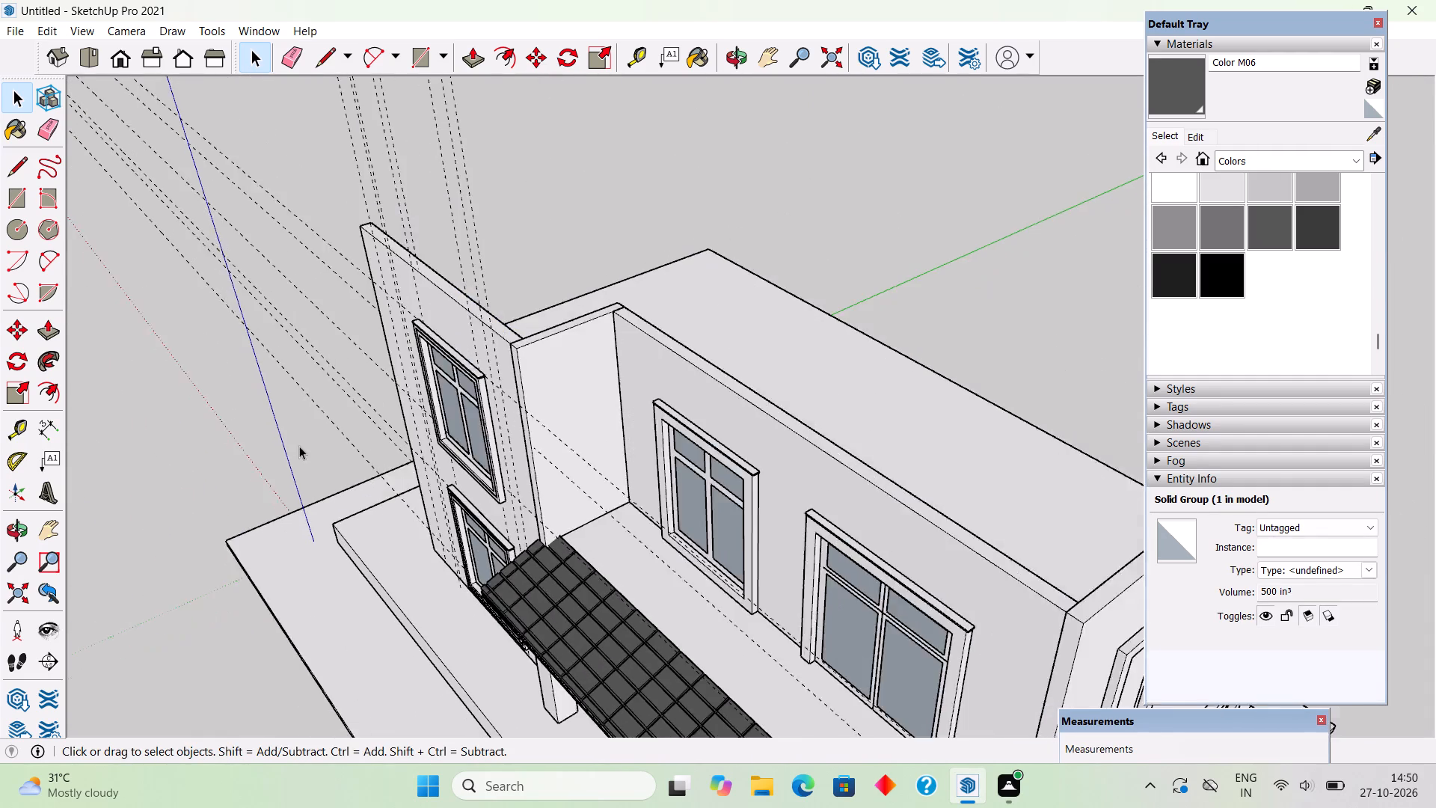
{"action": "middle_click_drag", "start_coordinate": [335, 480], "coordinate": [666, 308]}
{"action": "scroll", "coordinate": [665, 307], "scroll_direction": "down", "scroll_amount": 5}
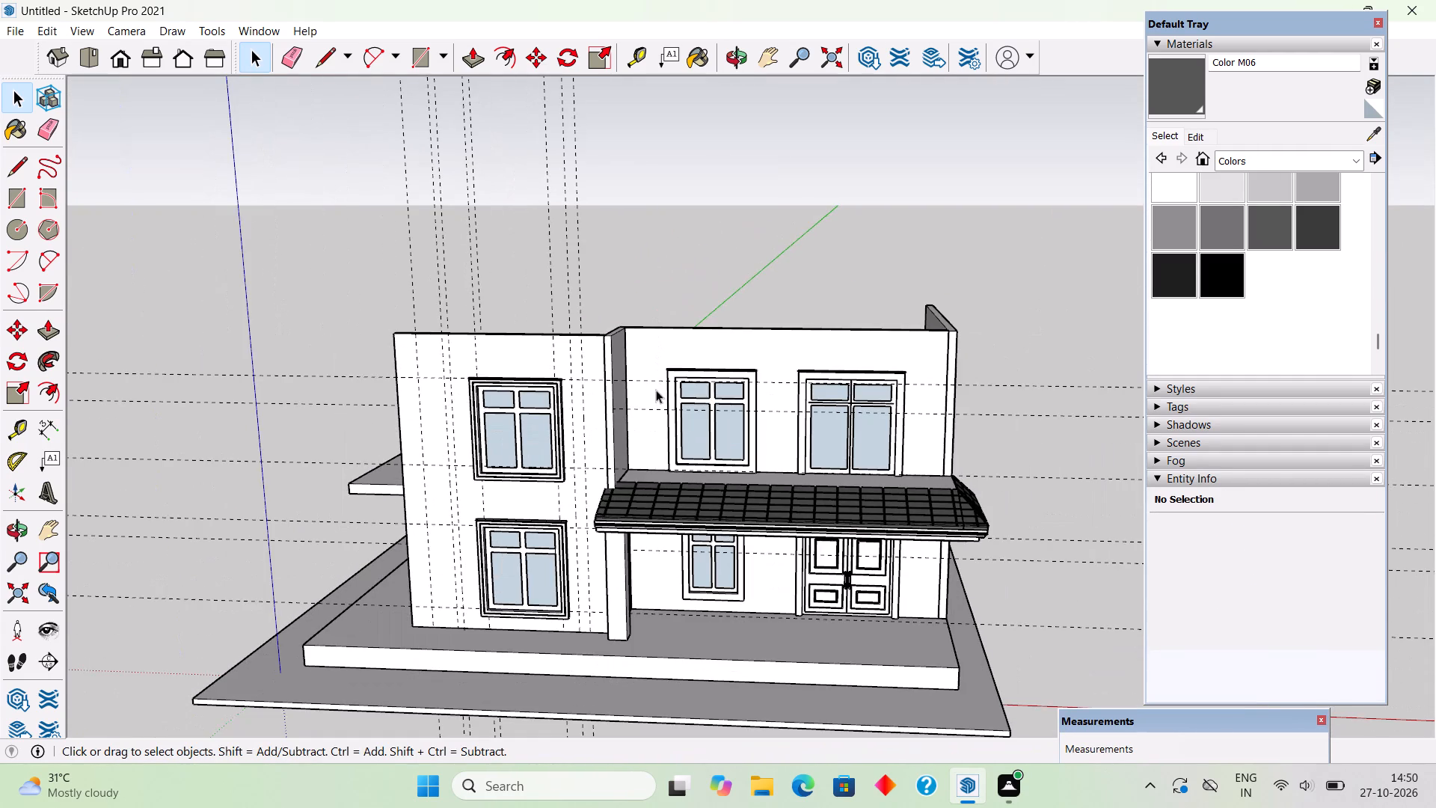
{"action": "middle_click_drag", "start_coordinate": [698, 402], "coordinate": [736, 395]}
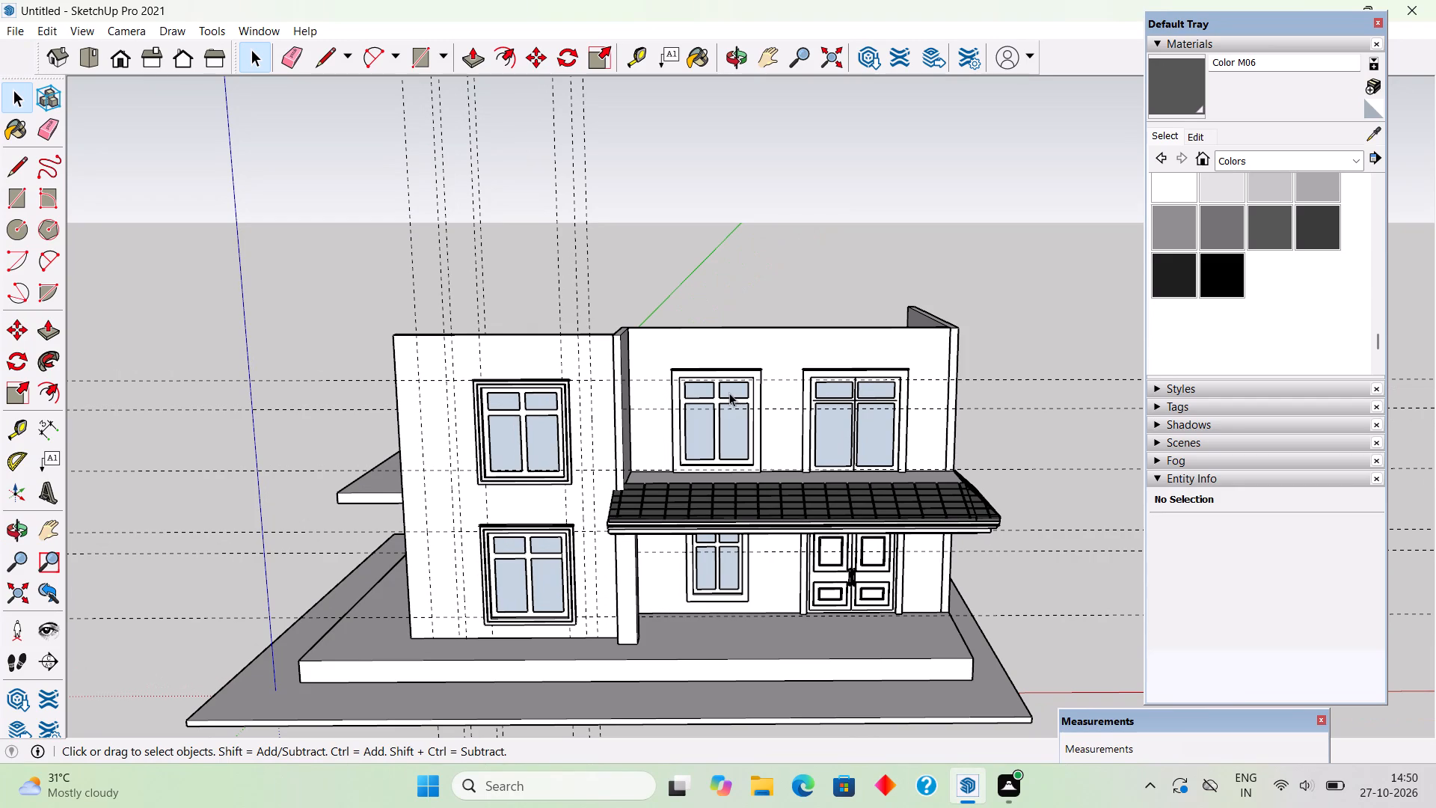
Draw an 8' 3" by 3' 9" rectangle on the wall between the upper-floor window frame and the ledge above the ground-floor window.
{"action": "scroll", "coordinate": [496, 388], "scroll_direction": "up", "scroll_amount": 9}
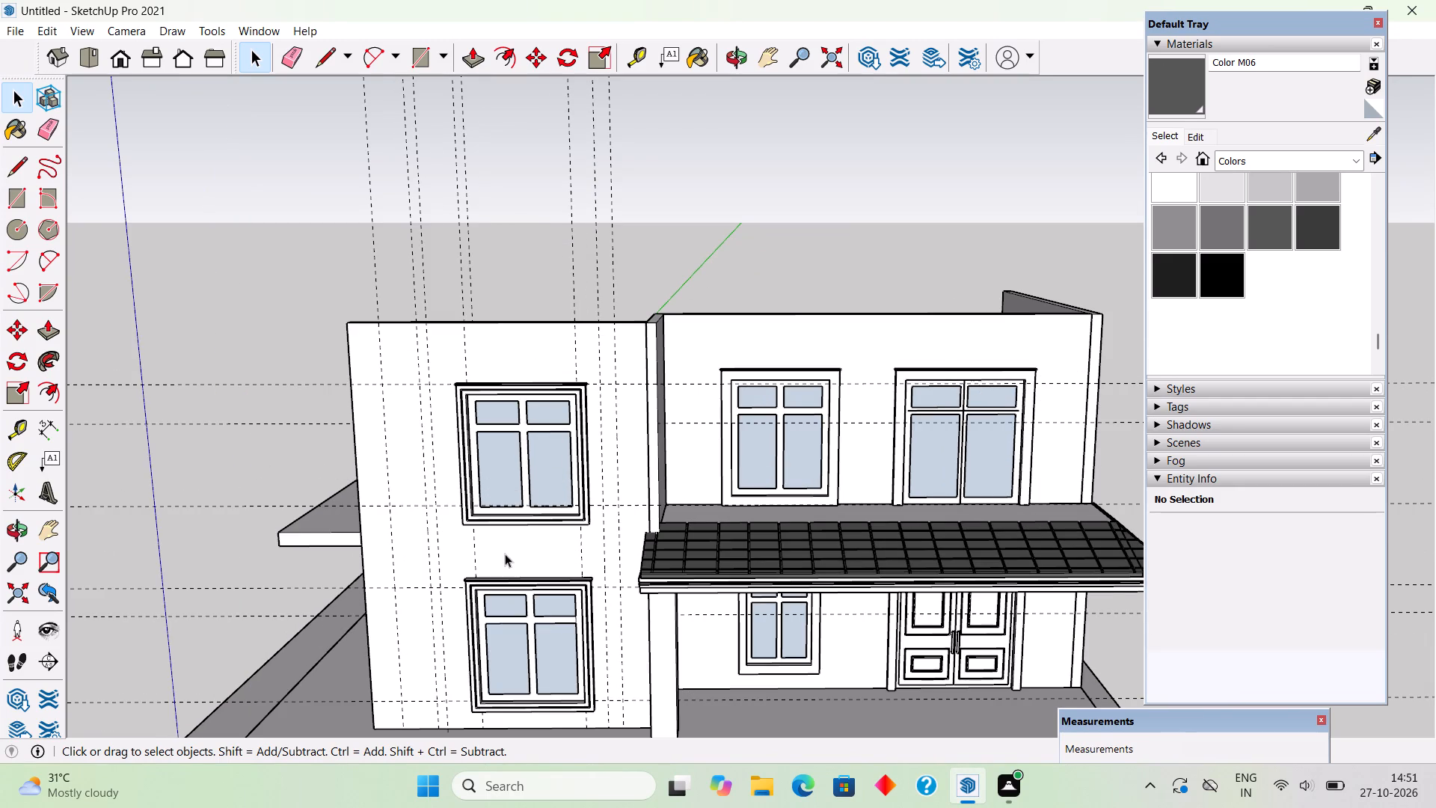
{"action": "scroll", "coordinate": [488, 563], "scroll_direction": "up", "scroll_amount": 10}
{"action": "middle_click_drag", "start_coordinate": [485, 528], "coordinate": [587, 361]}
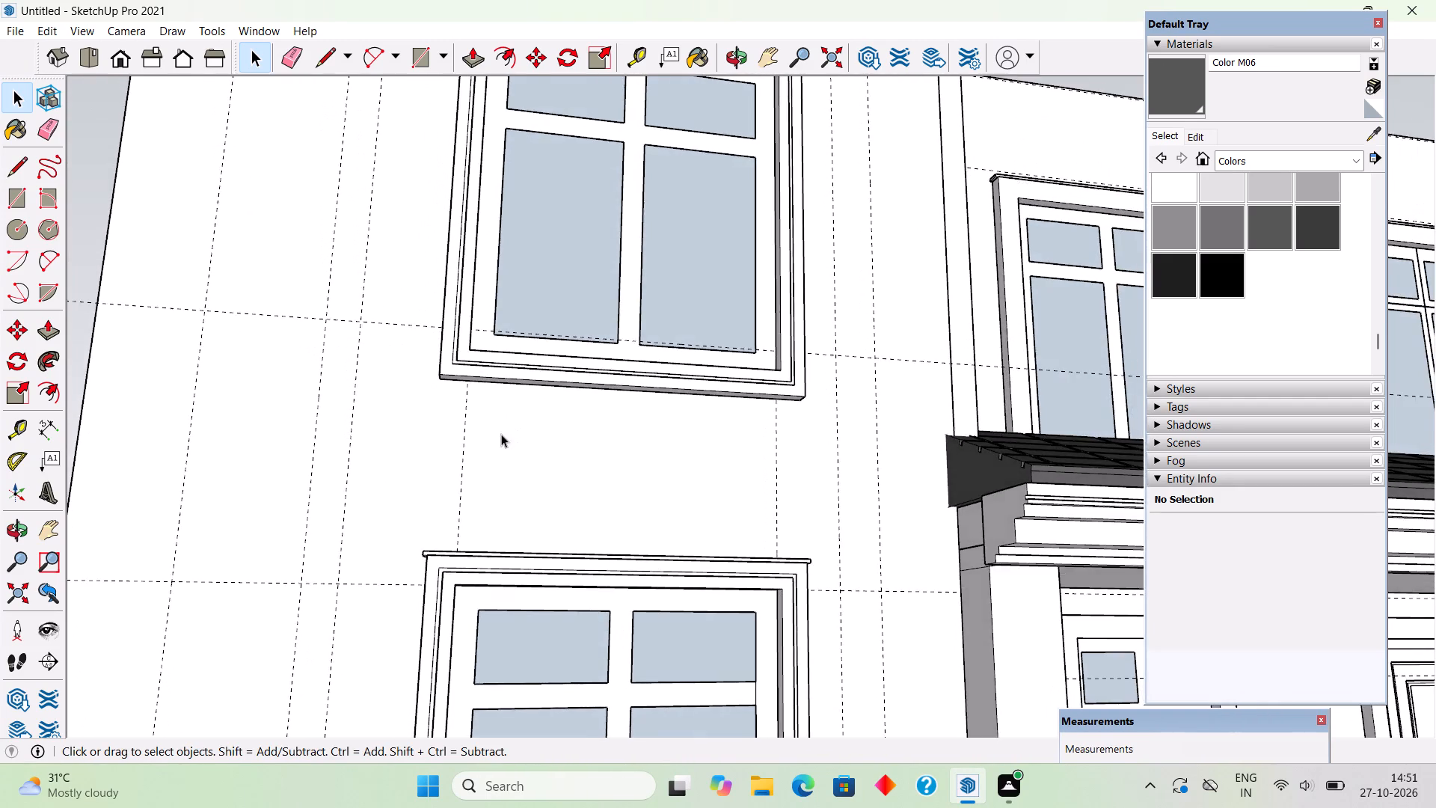
{"action": "scroll", "coordinate": [484, 414], "scroll_direction": "up", "scroll_amount": 5}
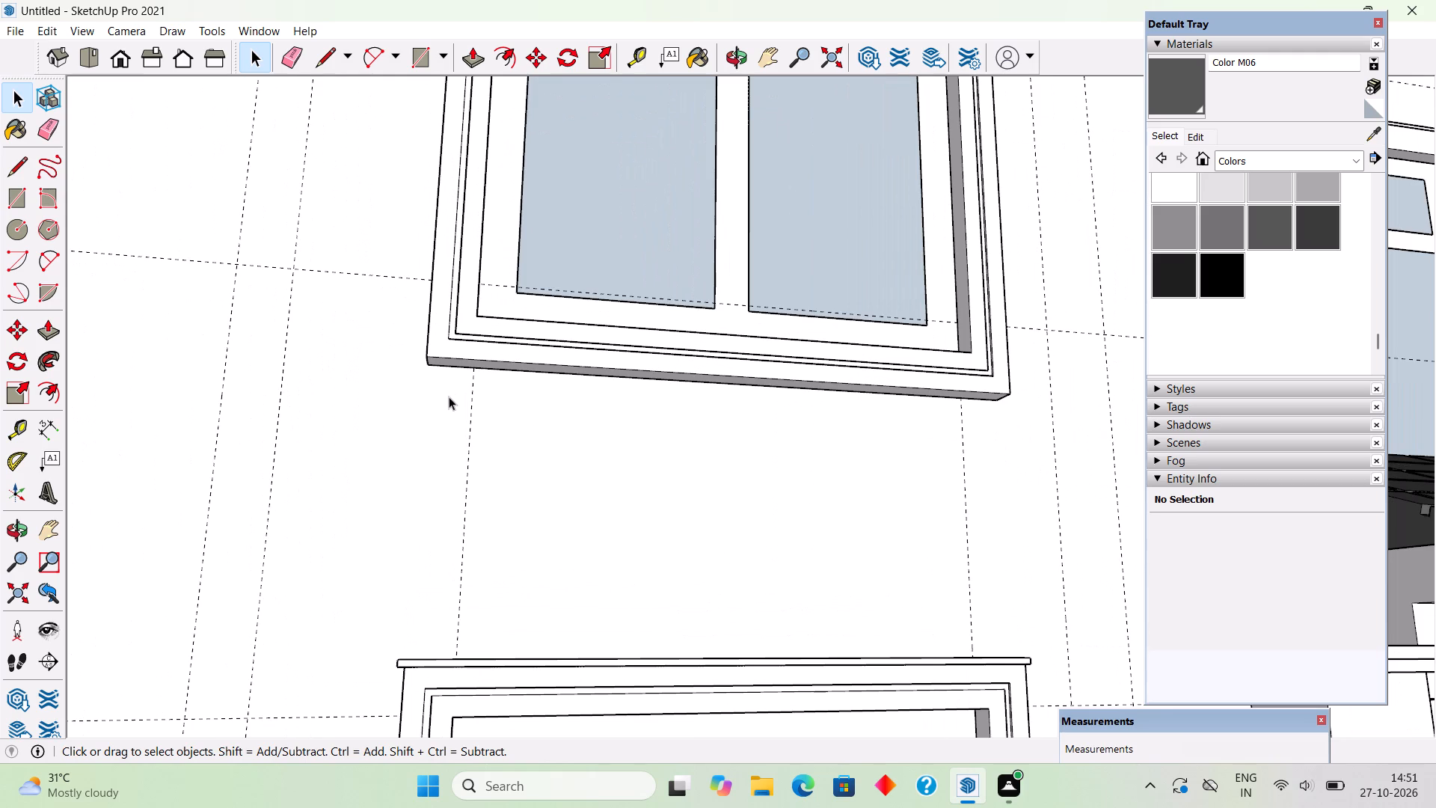
{"action": "scroll", "coordinate": [449, 397], "scroll_direction": "up", "scroll_amount": 3}
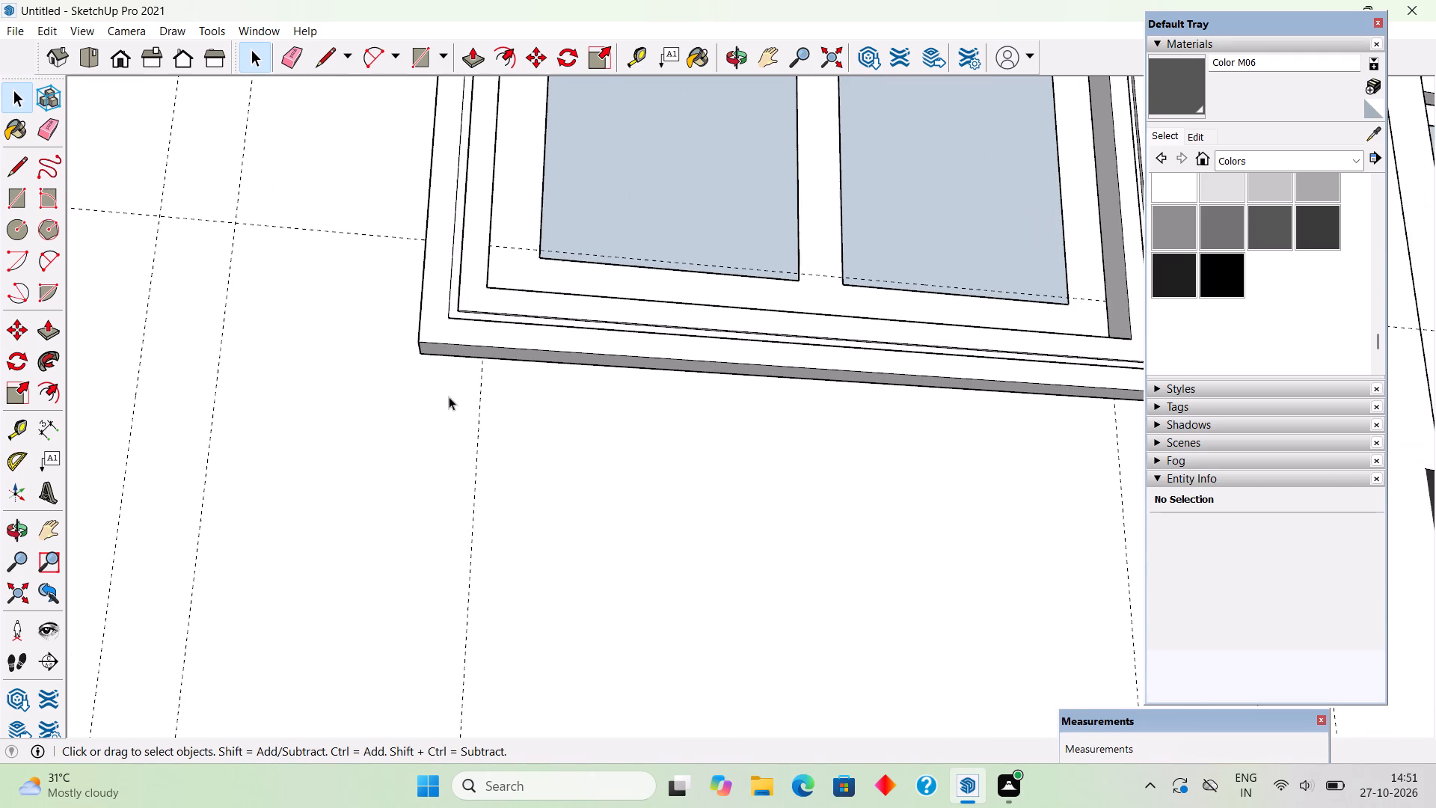
{"action": "key", "text": "r"}
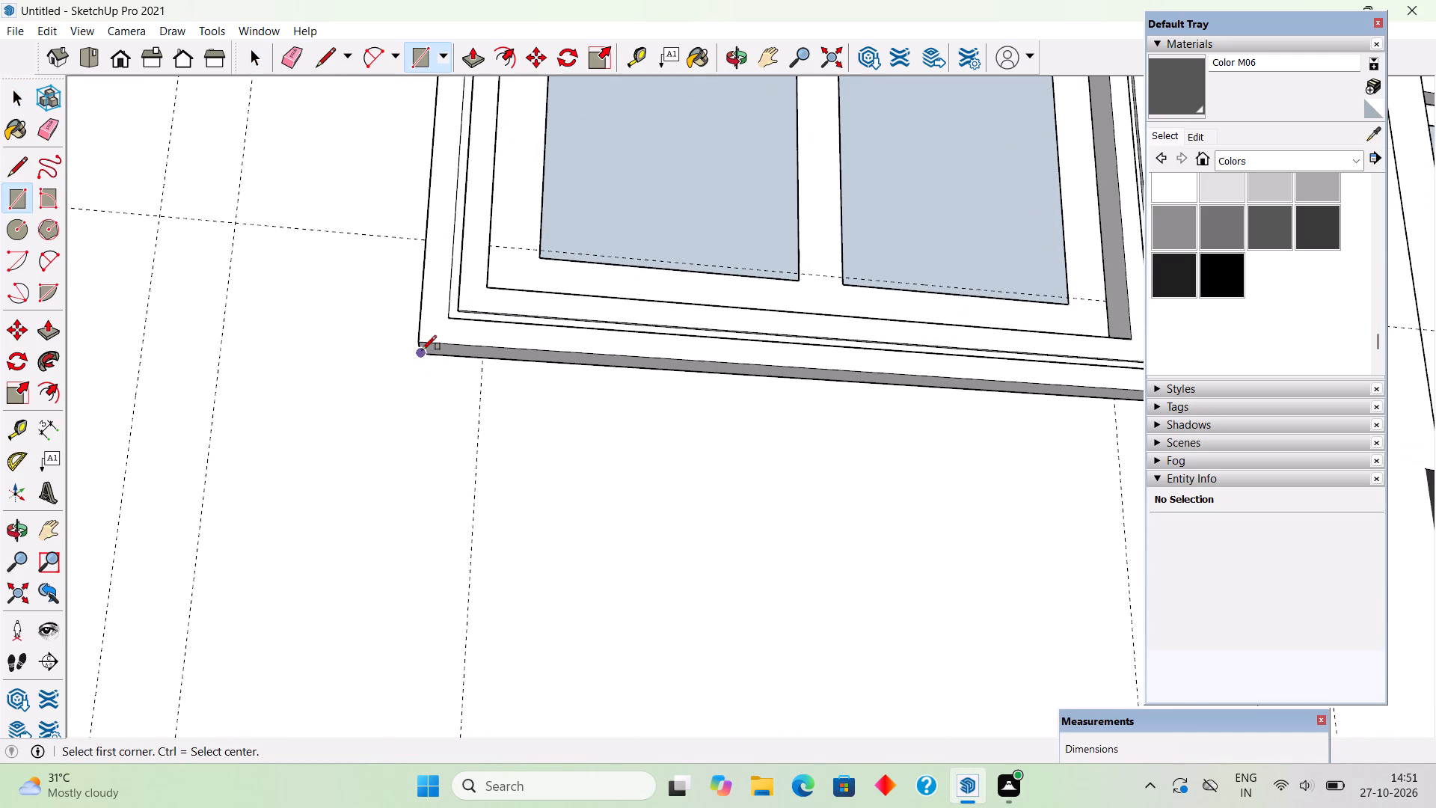
{"action": "left_click", "coordinate": [422, 354]}
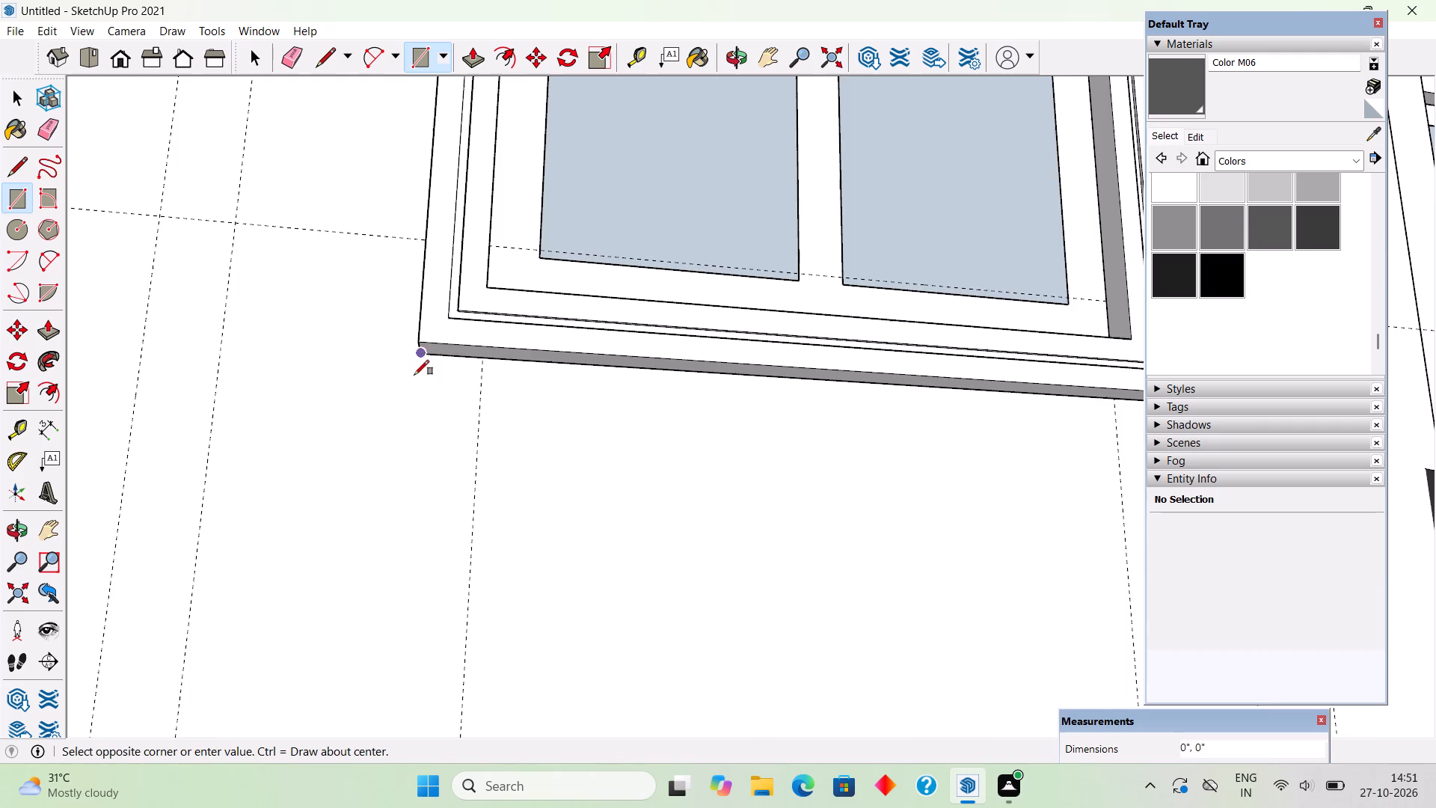
{"action": "scroll", "coordinate": [414, 376], "scroll_direction": "down", "scroll_amount": 9}
{"action": "middle_click_drag", "start_coordinate": [412, 392], "coordinate": [412, 523]}
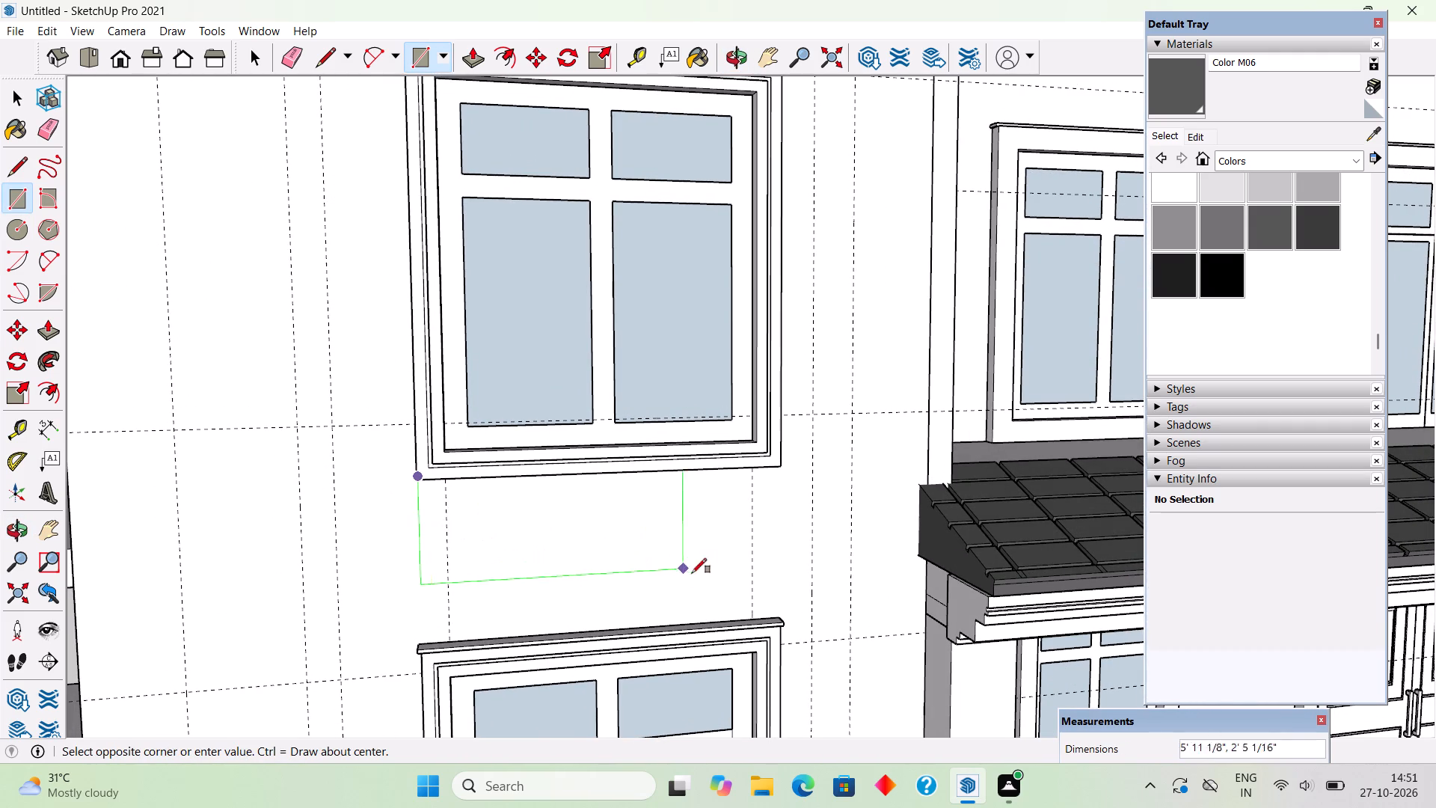
{"action": "scroll", "coordinate": [777, 598], "scroll_direction": "up", "scroll_amount": 2}
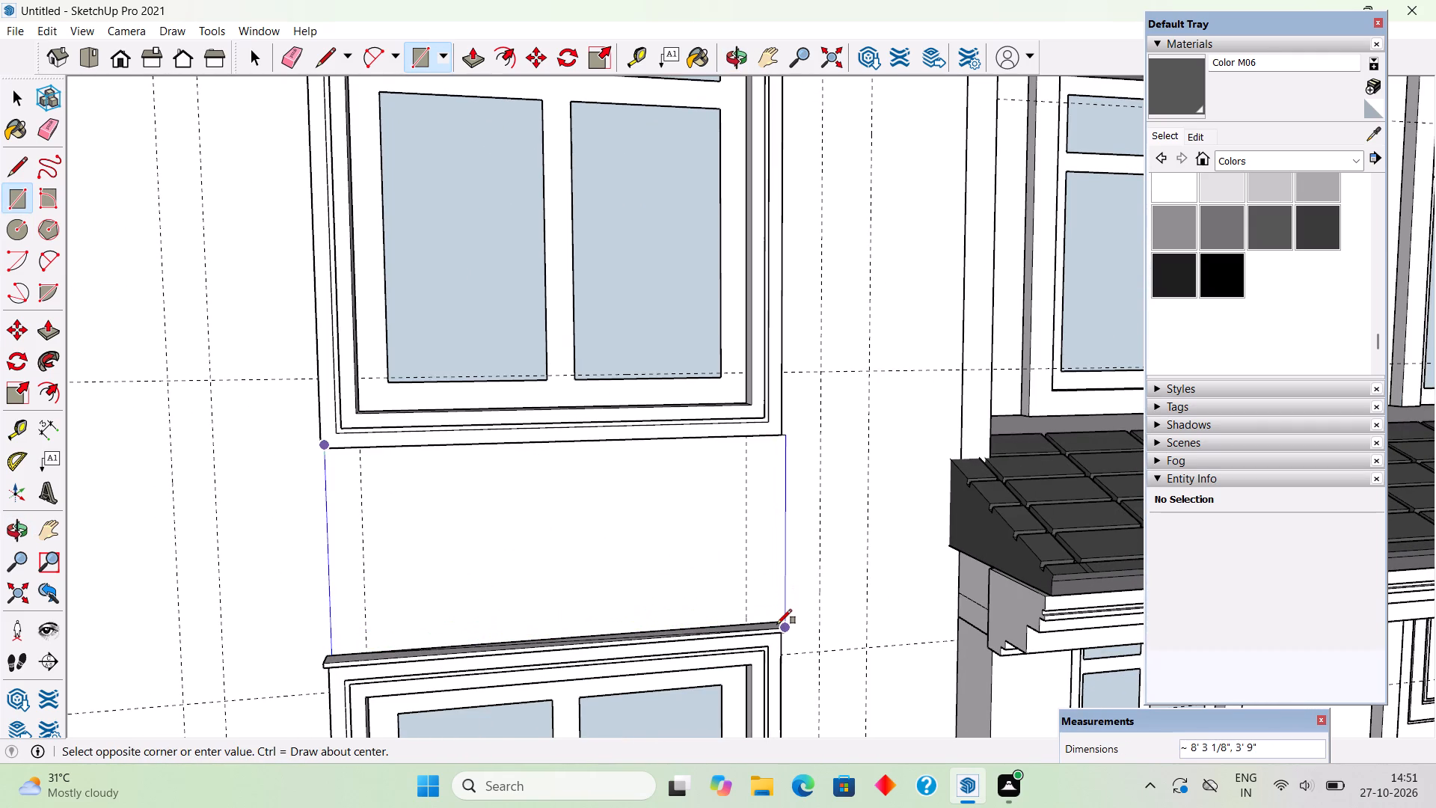
{"action": "scroll", "coordinate": [777, 624], "scroll_direction": "up", "scroll_amount": 11}
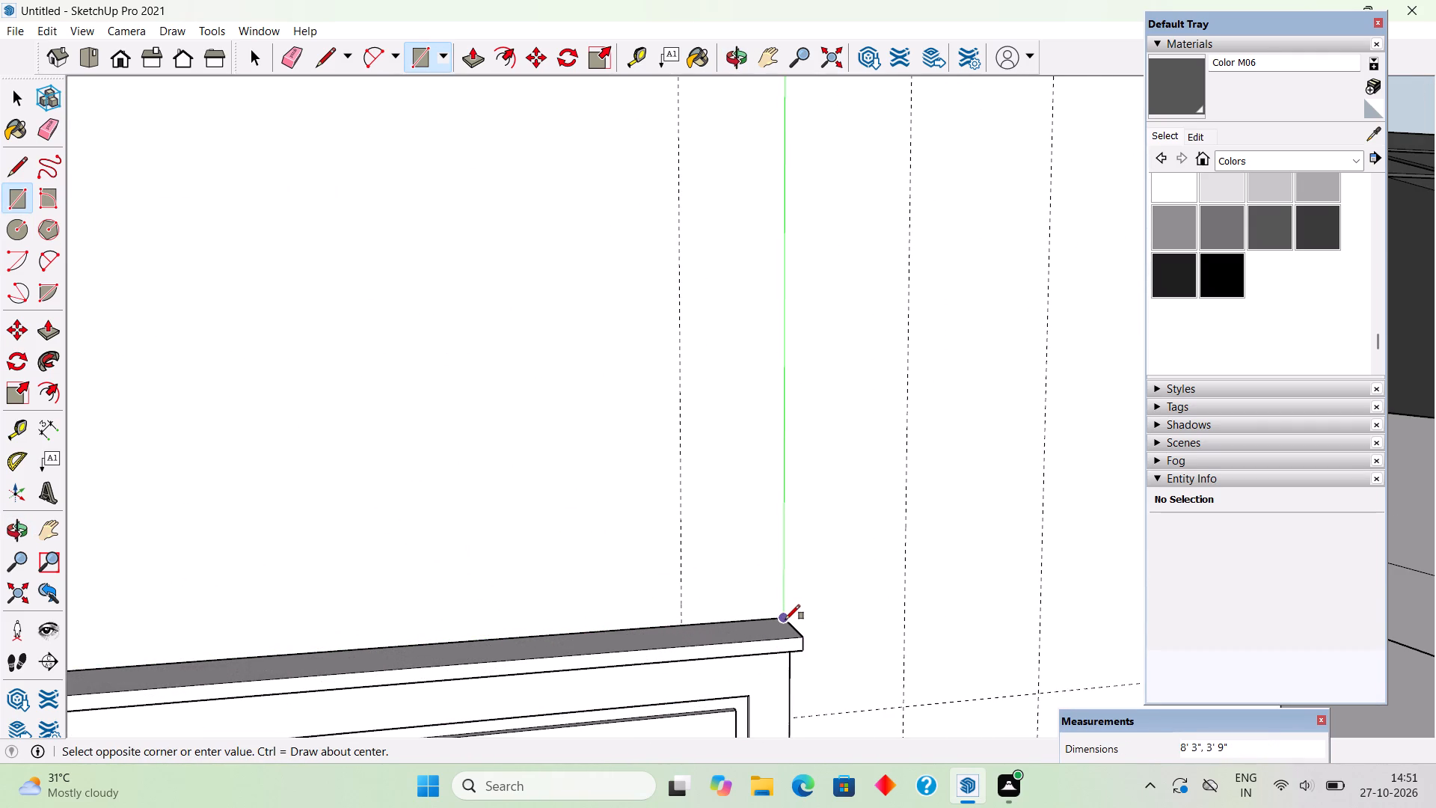
{"action": "left_click", "coordinate": [785, 619]}
Extrude the rectangle between the two windows outward by 2" and make the whole panel into a group.
{"action": "key", "text": "p"}
{"action": "left_click", "coordinate": [733, 574]}
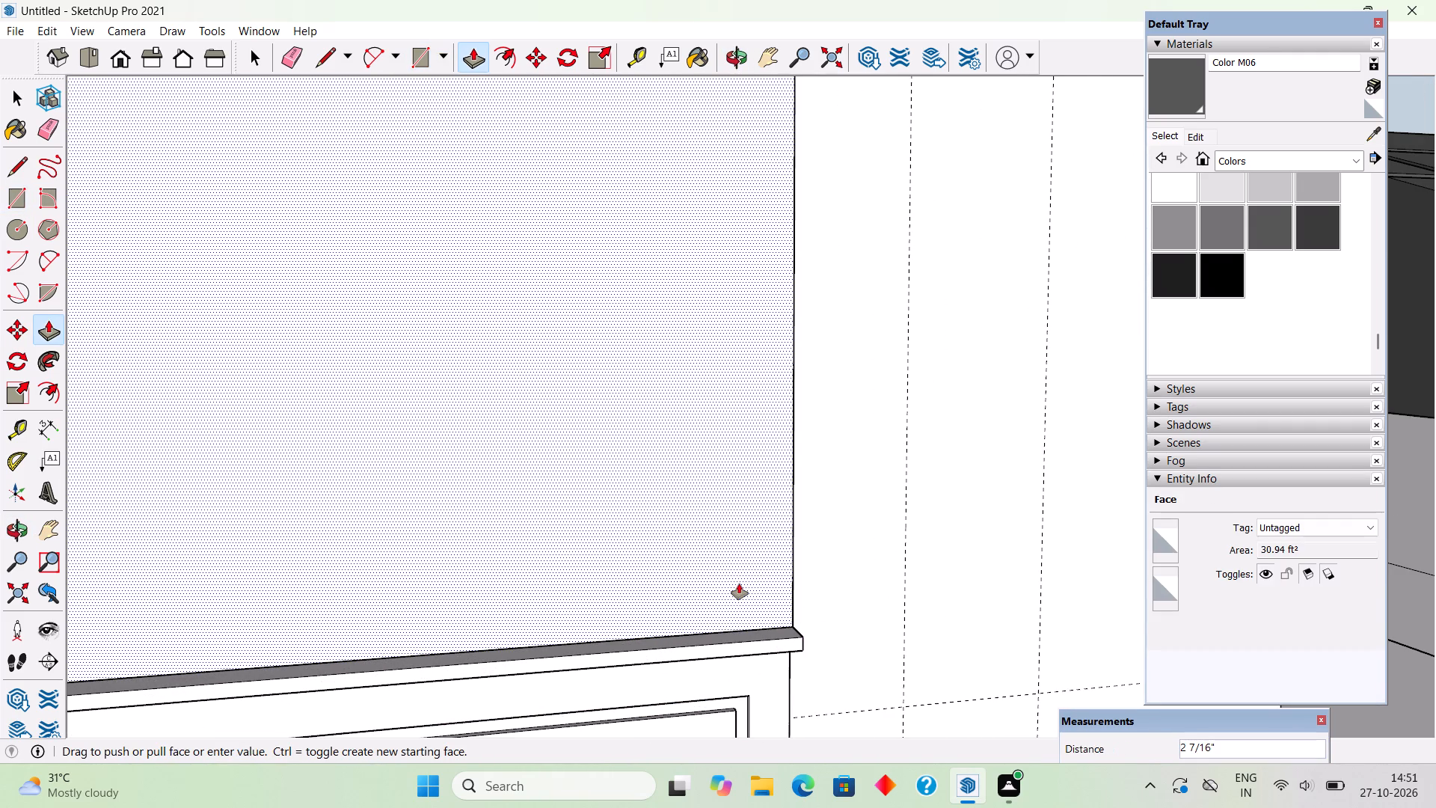
{"action": "type", "text": "2\""}
{"action": "key", "text": "Return"}
{"action": "key", "text": "space"}
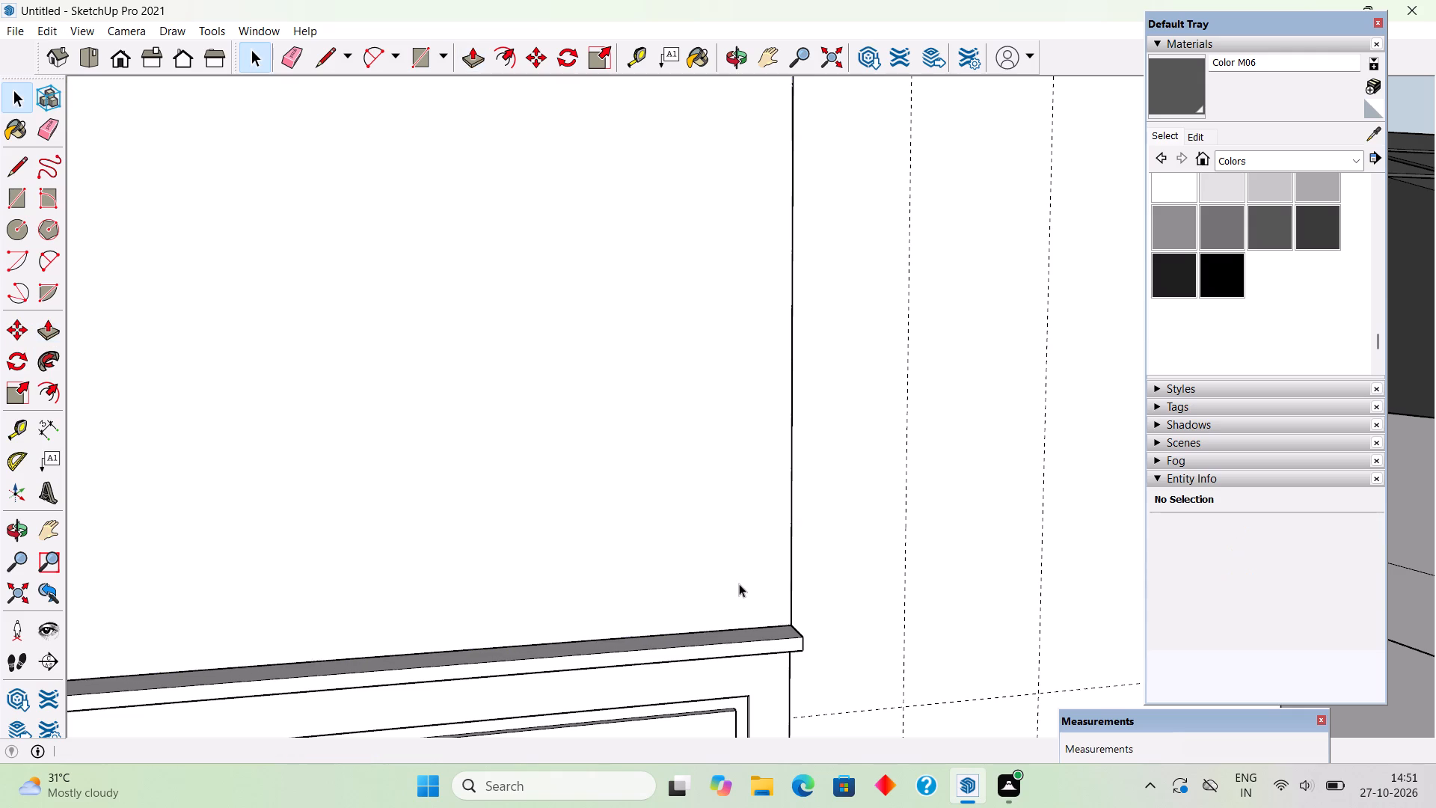
{"action": "triple_click", "coordinate": [739, 584]}
{"action": "right_click", "coordinate": [739, 584]}
{"action": "left_click", "coordinate": [779, 457]}
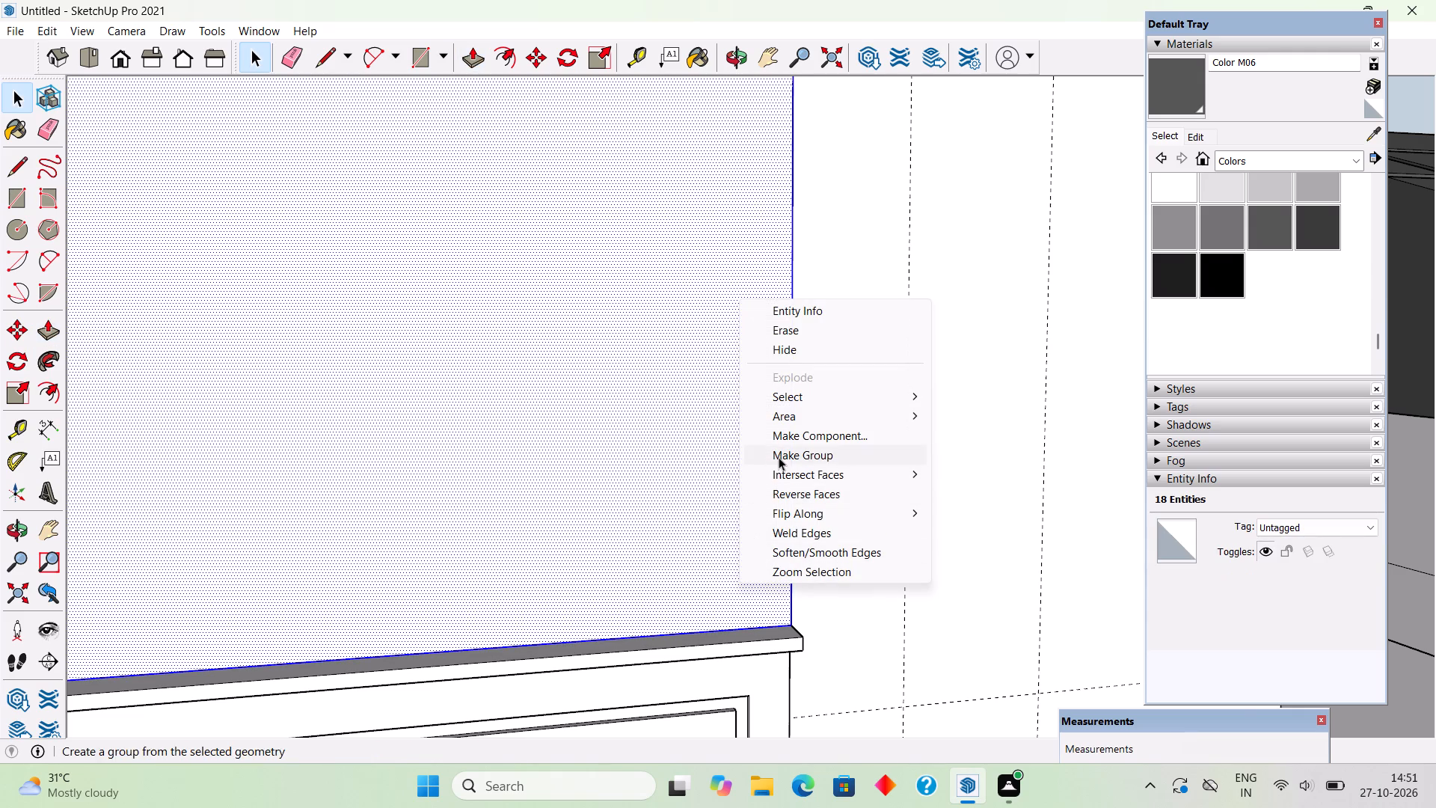
Inside the panel group, place a vertical guide 6" in from the left edge and a second guide 1.5" further in.
{"action": "scroll", "coordinate": [779, 457], "scroll_direction": "down", "scroll_amount": 16}
{"action": "scroll", "coordinate": [464, 440], "scroll_direction": "up", "scroll_amount": 4}
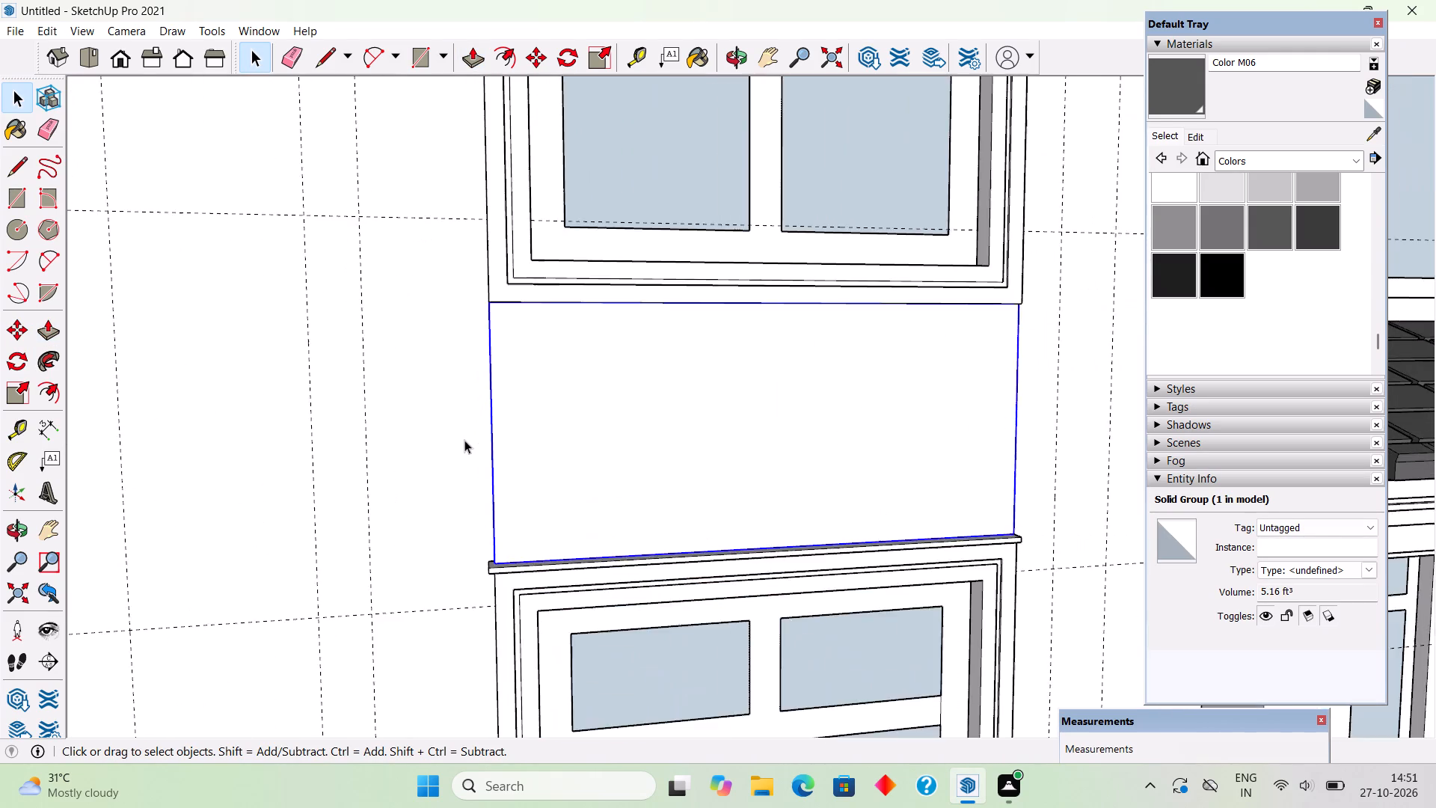
{"action": "scroll", "coordinate": [464, 440], "scroll_direction": "up", "scroll_amount": 6}
{"action": "triple_click", "coordinate": [505, 444]}
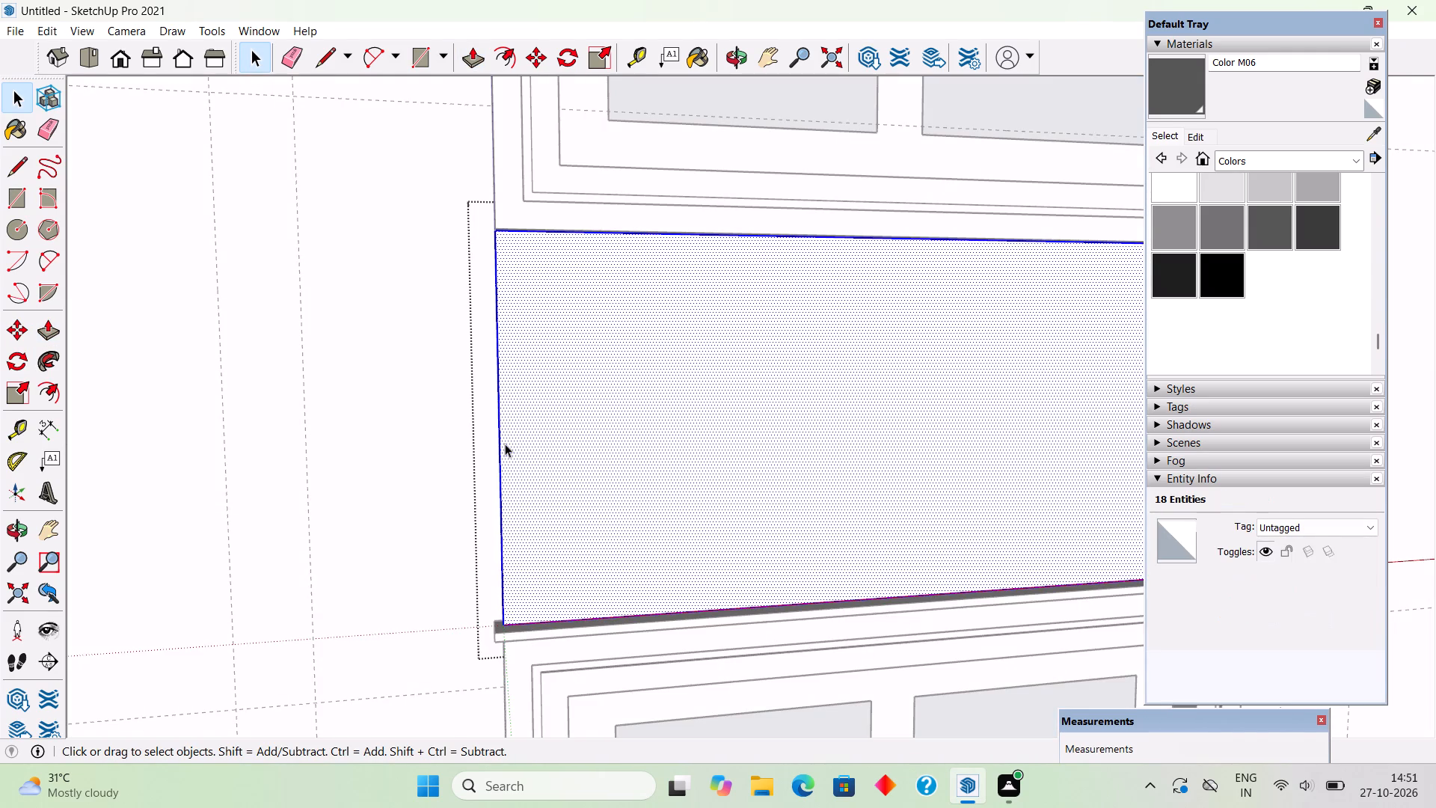
{"action": "key", "text": "t"}
{"action": "left_click", "coordinate": [506, 485]}
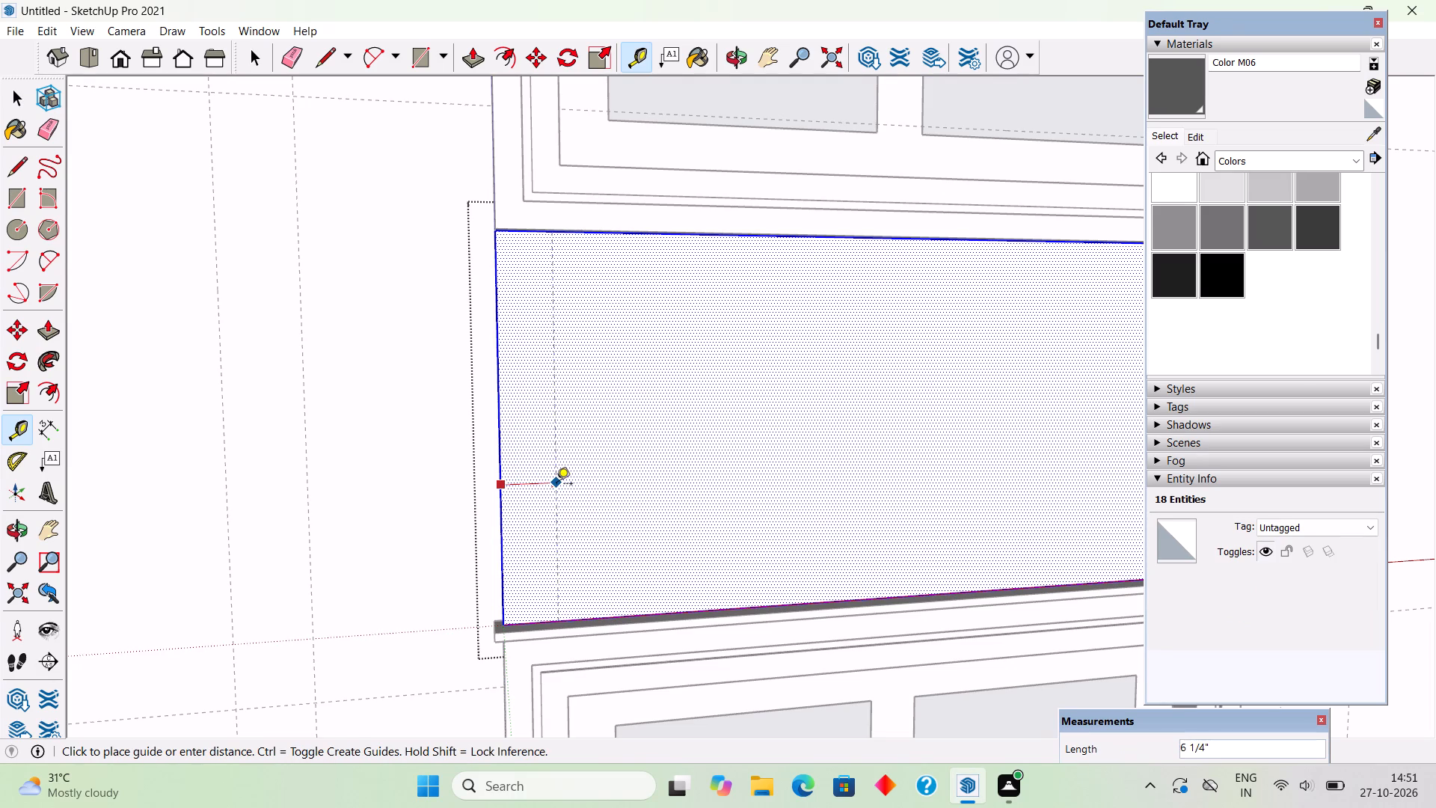
{"action": "type", "text": "6\""}
{"action": "key", "text": "Return"}
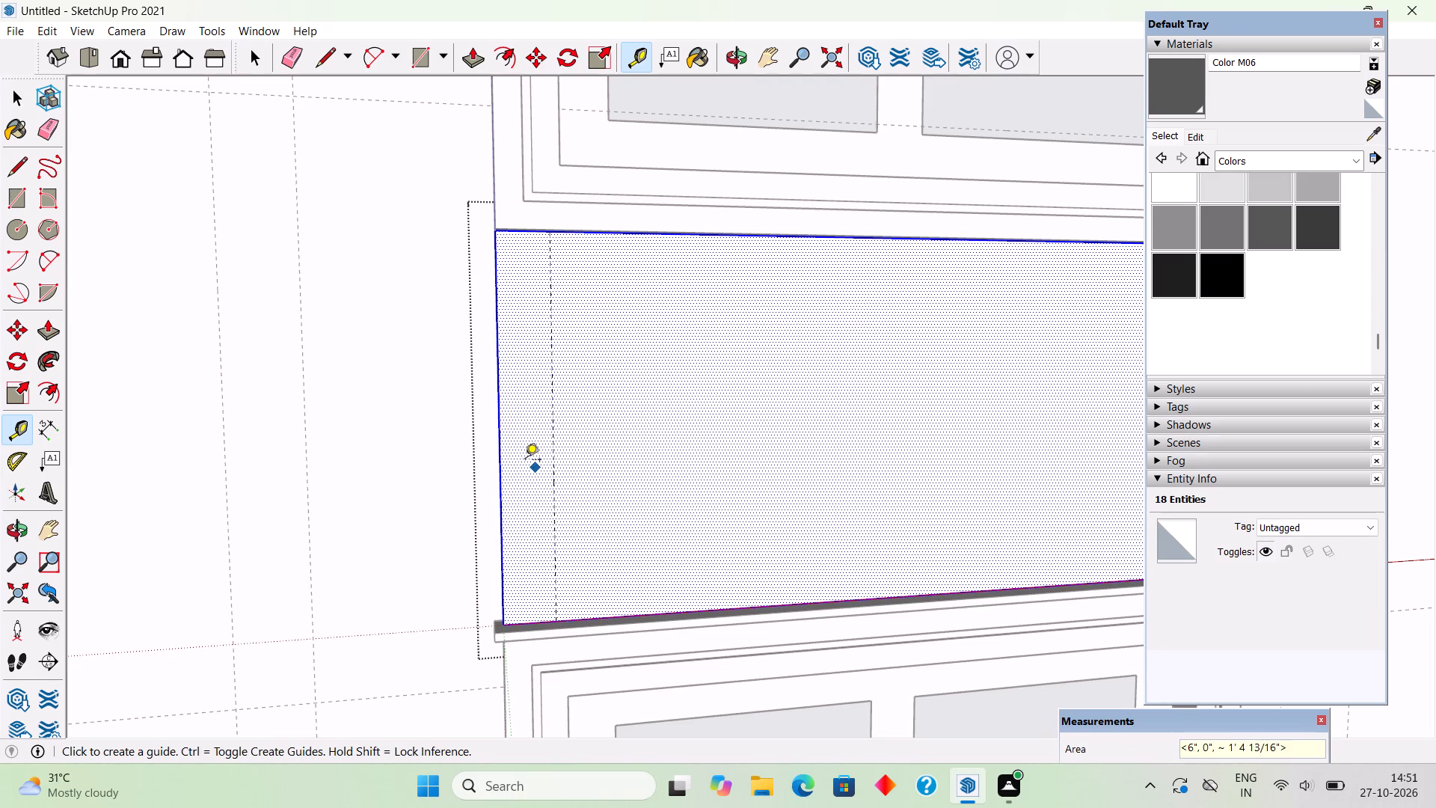
{"action": "left_click", "coordinate": [554, 520]}
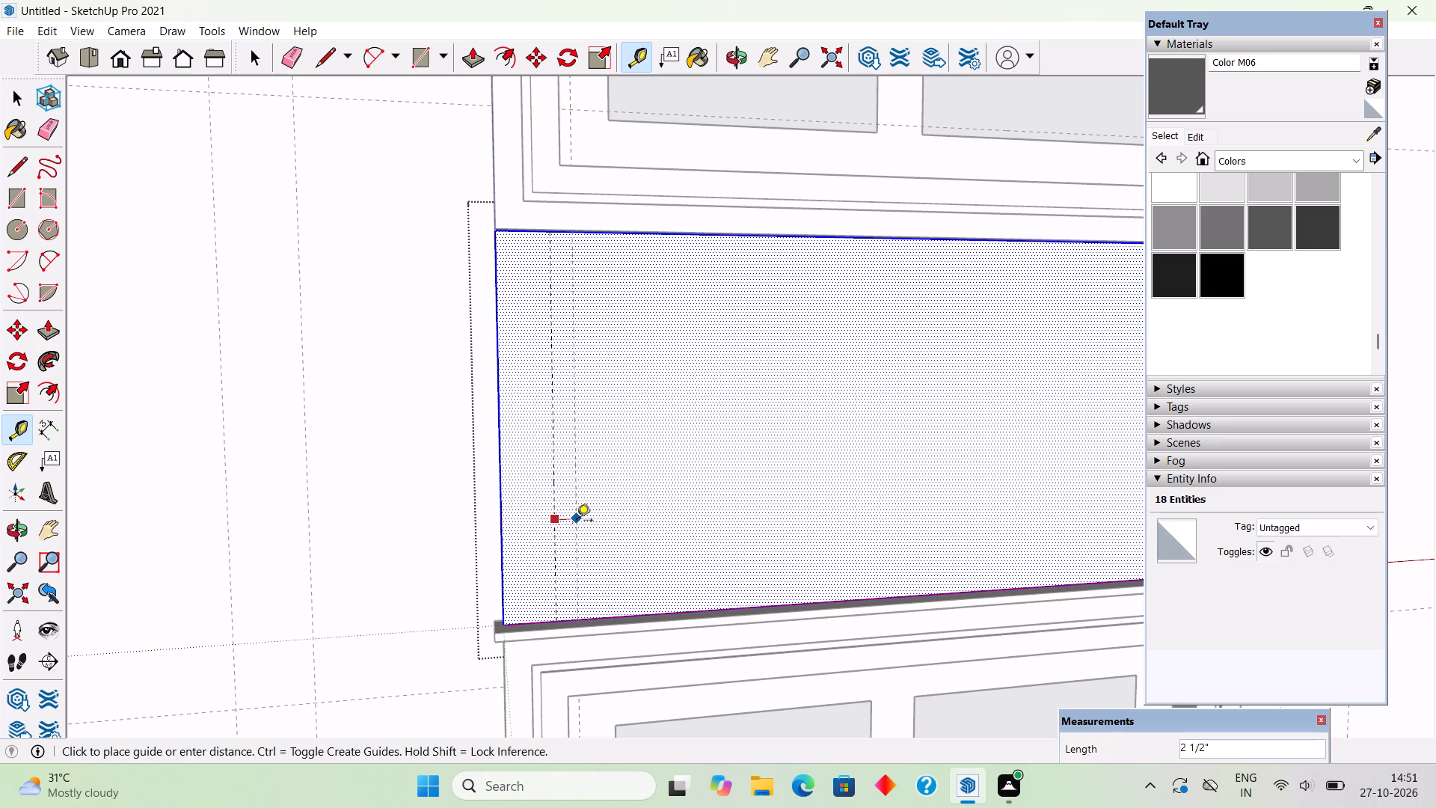
{"action": "type", "text": "1.5\""}
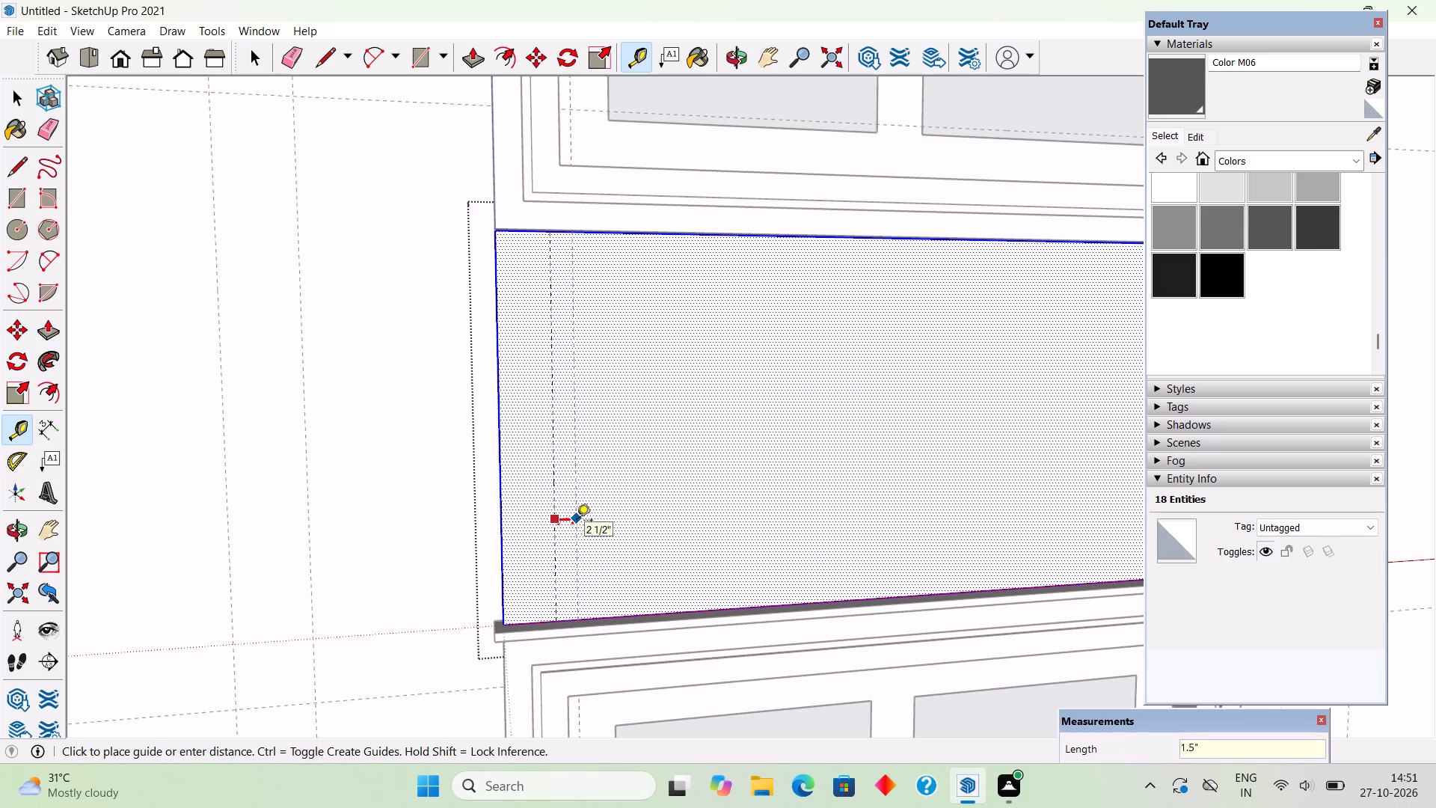
{"action": "key", "text": "Return"}
{"action": "key", "text": "space"}
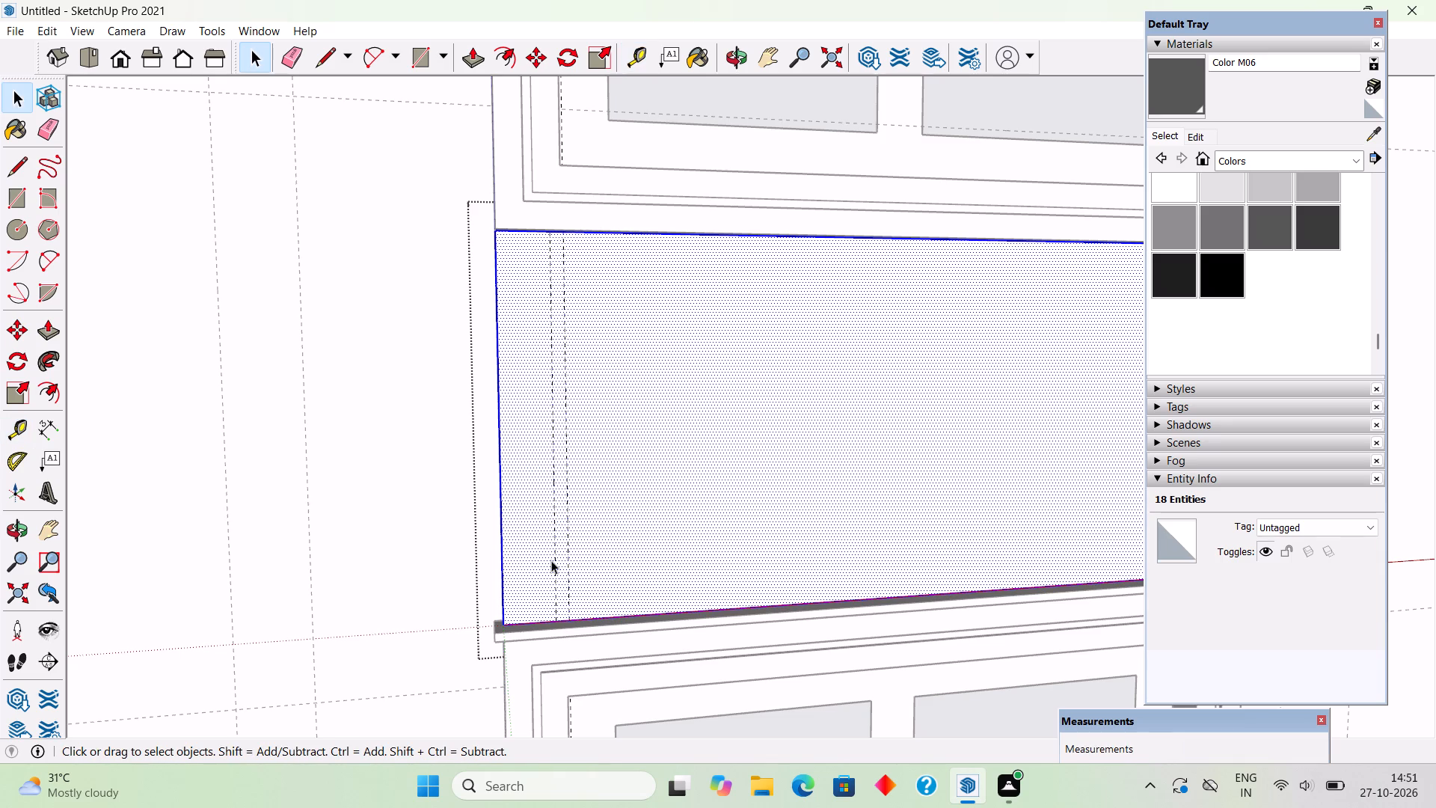
Copy the pair of vertical guides 8" to the right across the panel, repeated 10 times.
{"action": "left_click", "coordinate": [556, 573]}
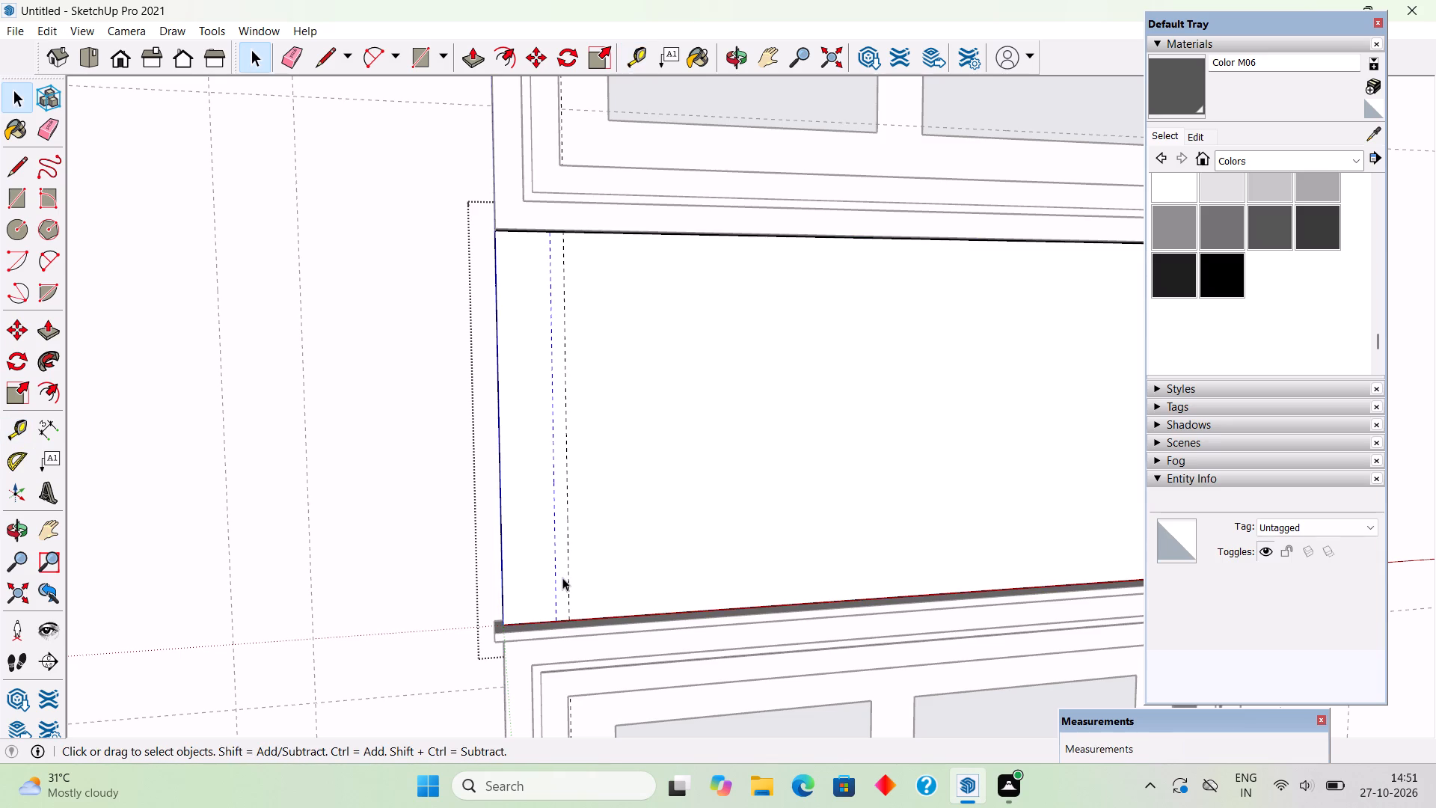
{"action": "left_click", "coordinate": [571, 589], "text": "ctrl"}
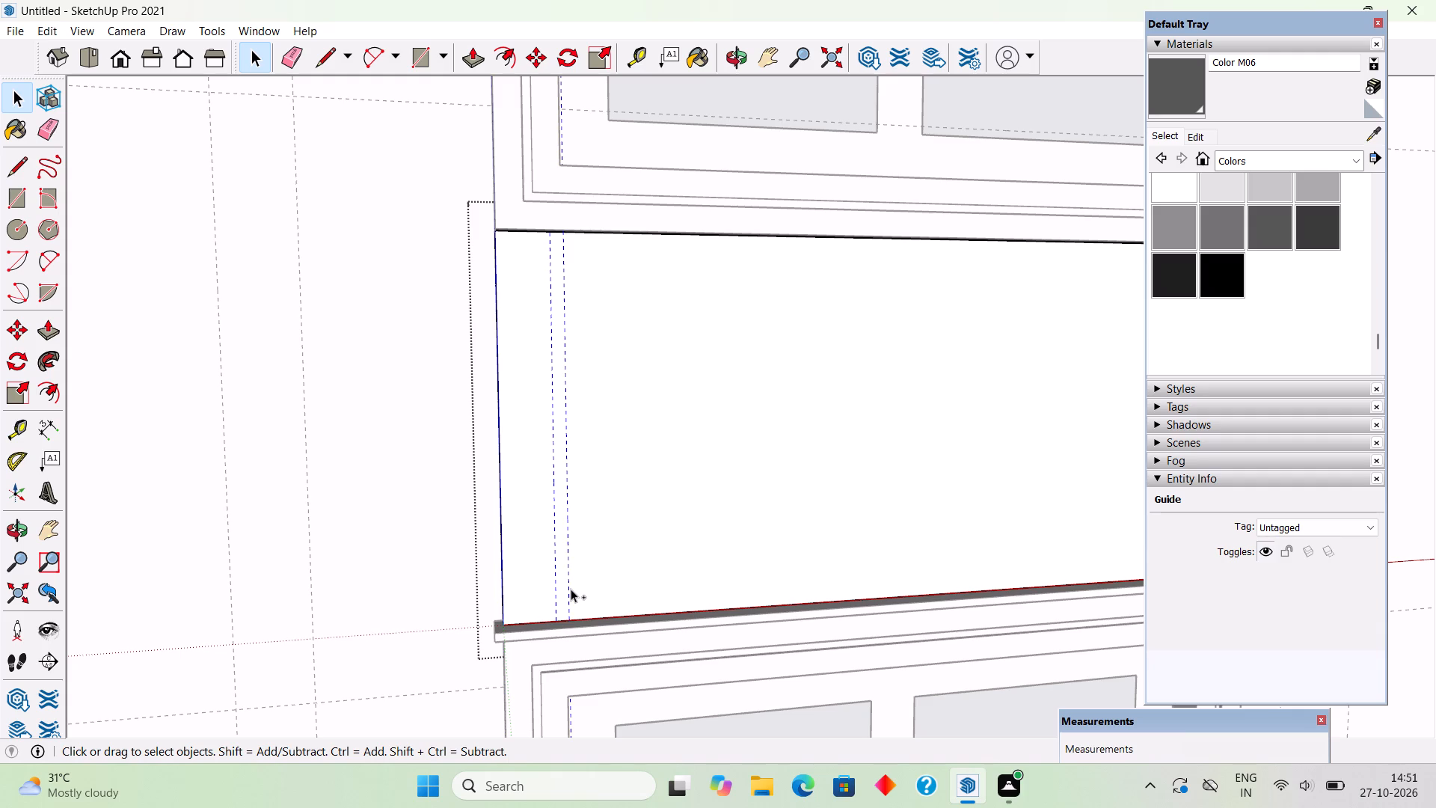
{"action": "key", "text": "m"}
{"action": "left_click", "coordinate": [571, 589]}
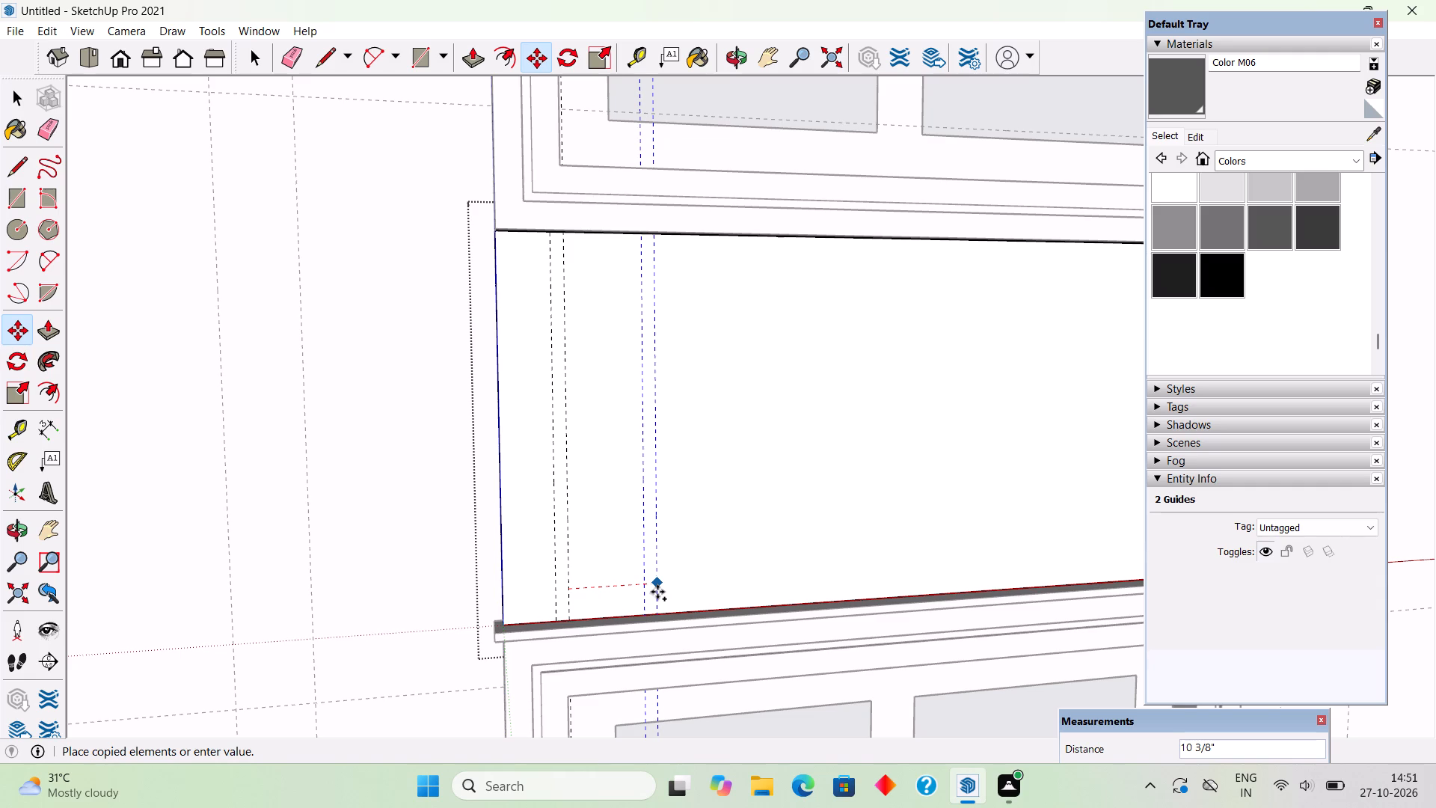
{"action": "type", "text": "8\""}
{"action": "key", "text": "Return"}
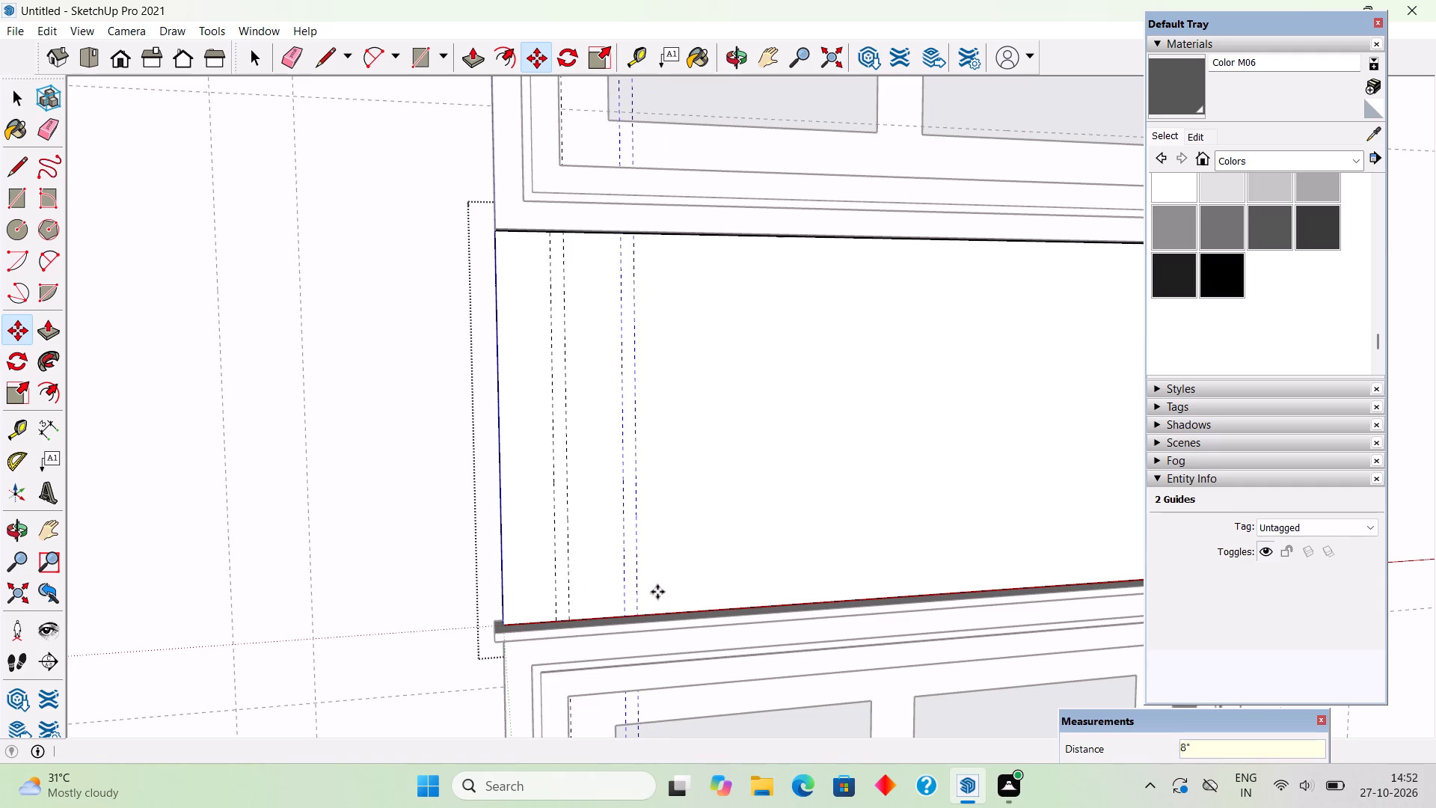
{"action": "type", "text": "x1"}
{"action": "key", "text": "0"}
{"action": "key", "text": "Return"}
Copy the rightmost pair of guides another 8" toward the panel's right edge.
{"action": "scroll", "coordinate": [645, 610], "scroll_direction": "down", "scroll_amount": 1}
{"action": "scroll", "coordinate": [401, 727], "scroll_direction": "down", "scroll_amount": 5}
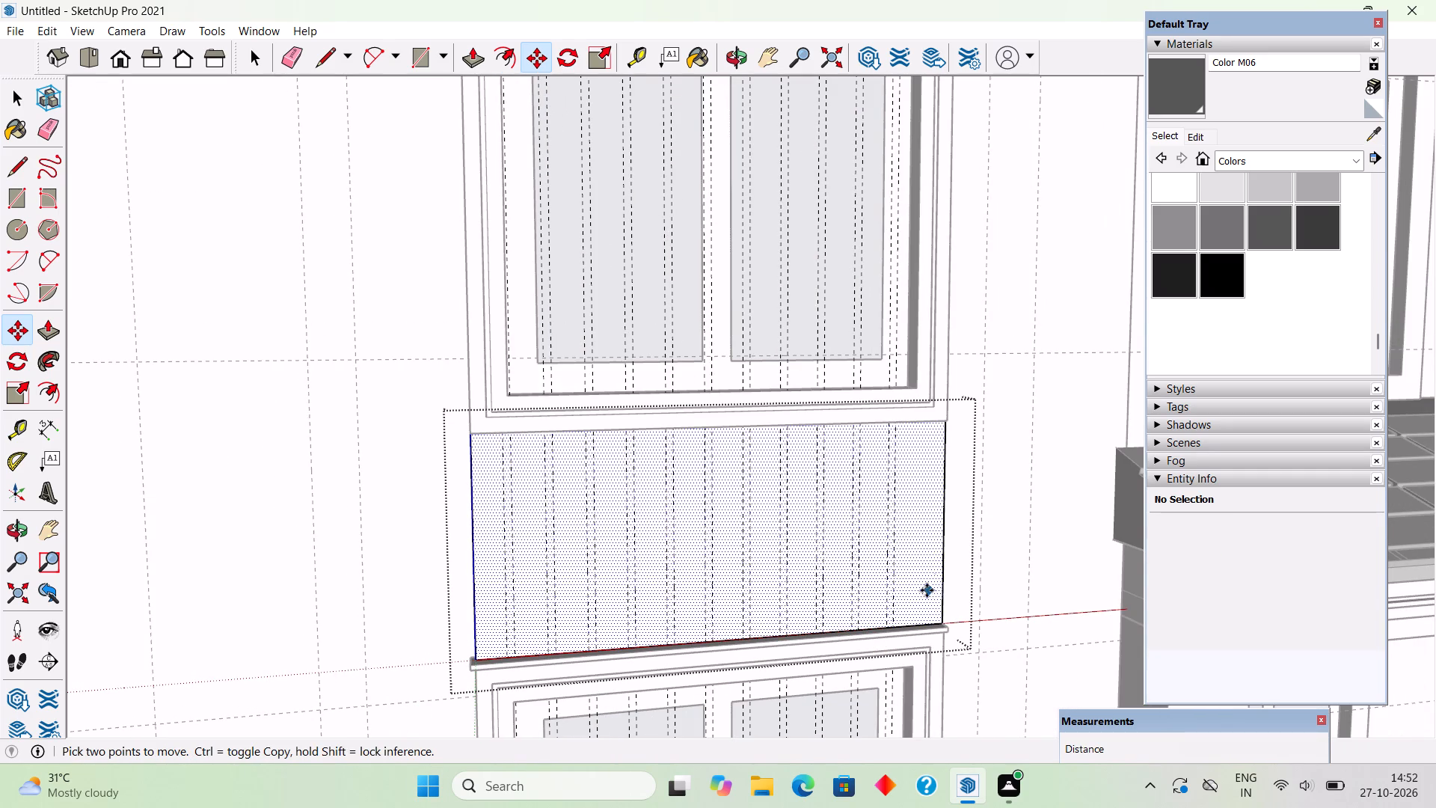
{"action": "scroll", "coordinate": [939, 555], "scroll_direction": "up", "scroll_amount": 9}
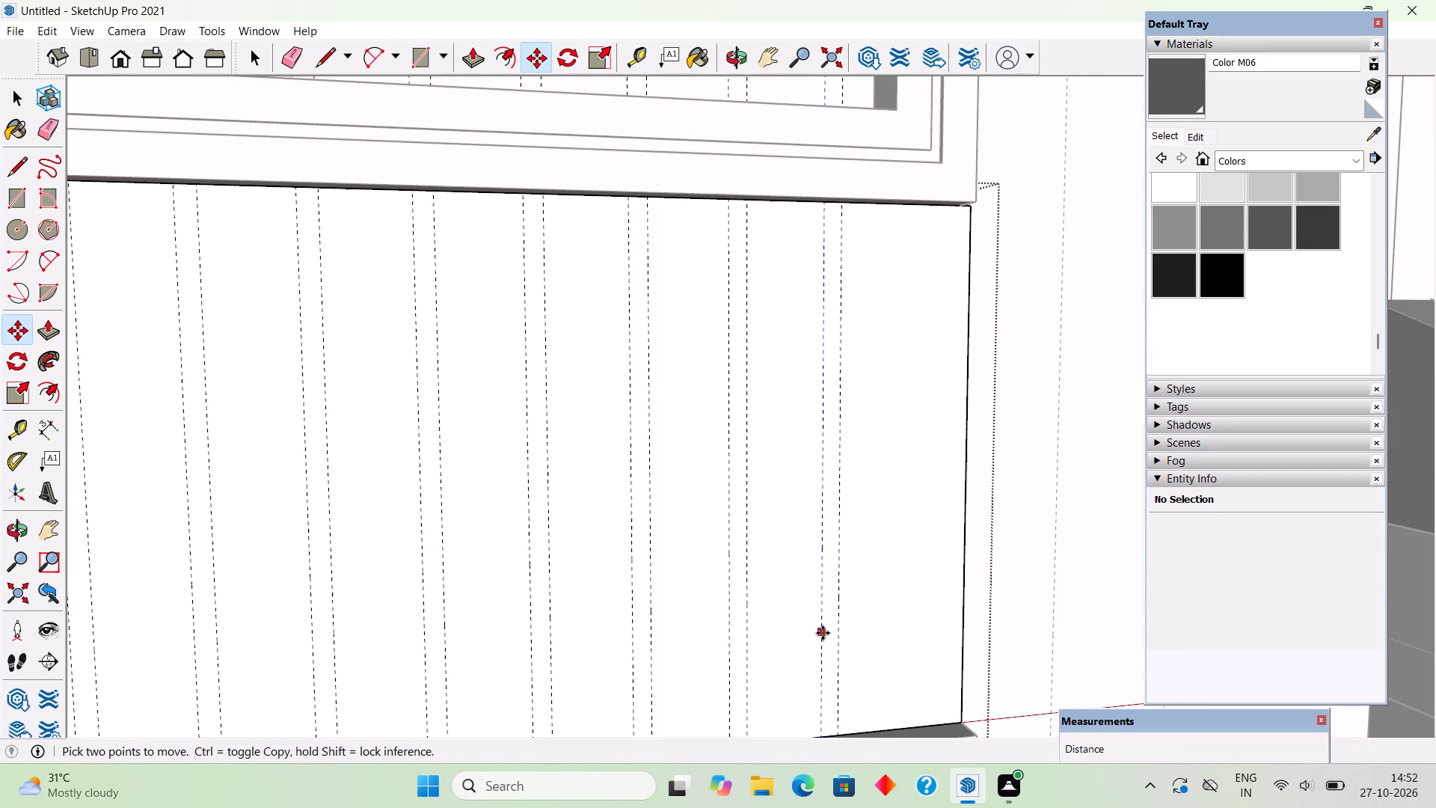
{"action": "key", "text": "space"}
{"action": "left_click", "coordinate": [822, 634]}
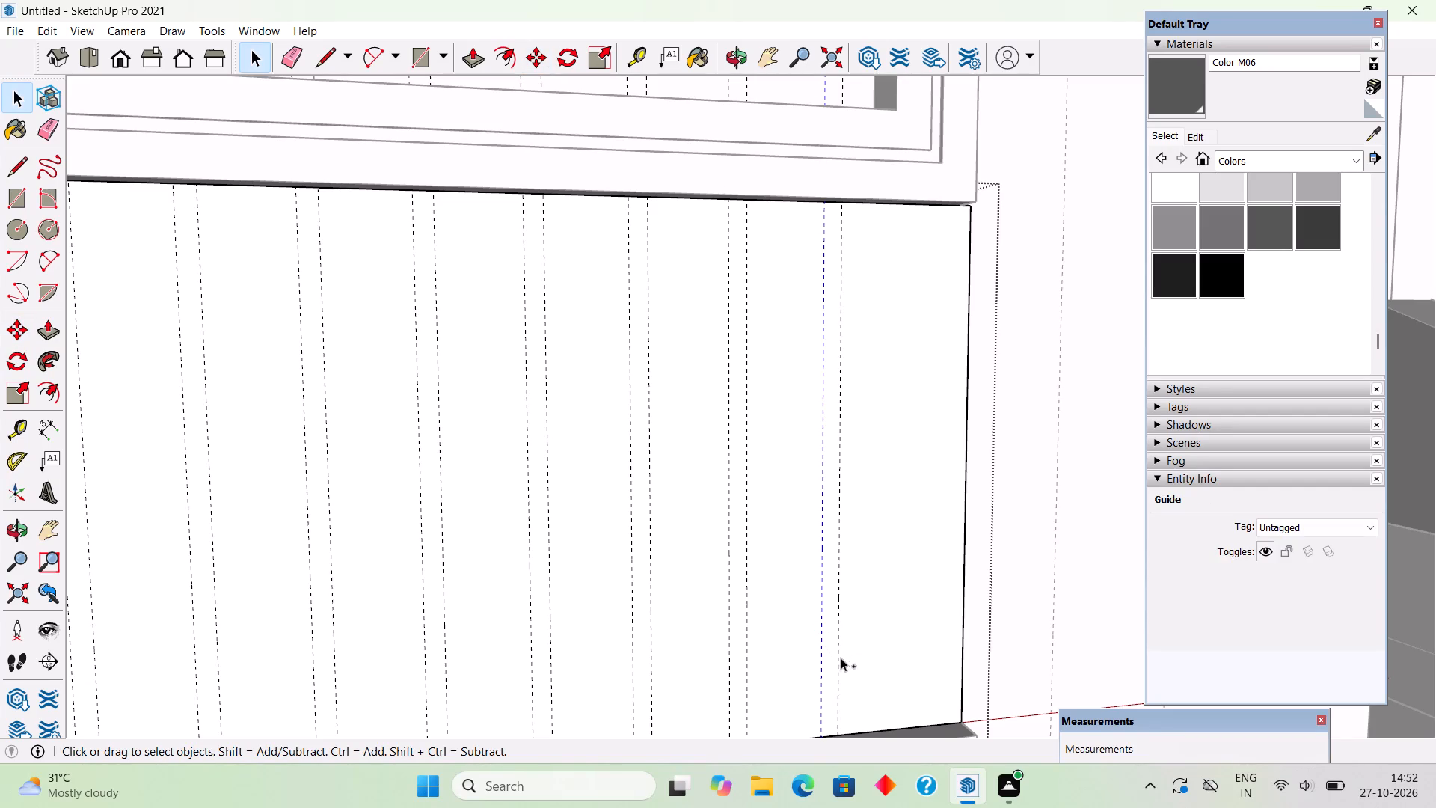
{"action": "left_click", "coordinate": [838, 685], "text": "ctrl"}
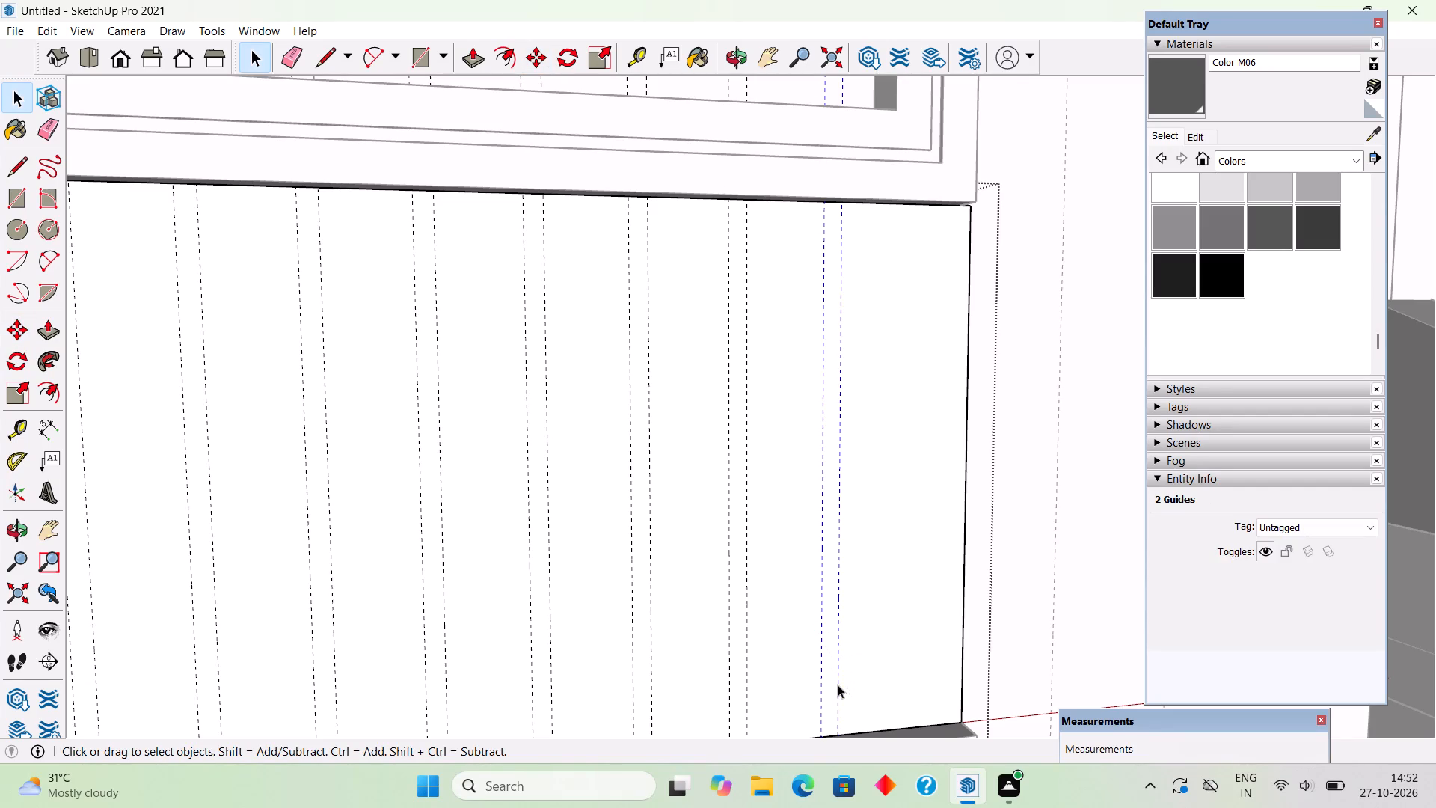
{"action": "key", "text": "m"}
{"action": "left_click", "coordinate": [838, 685]}
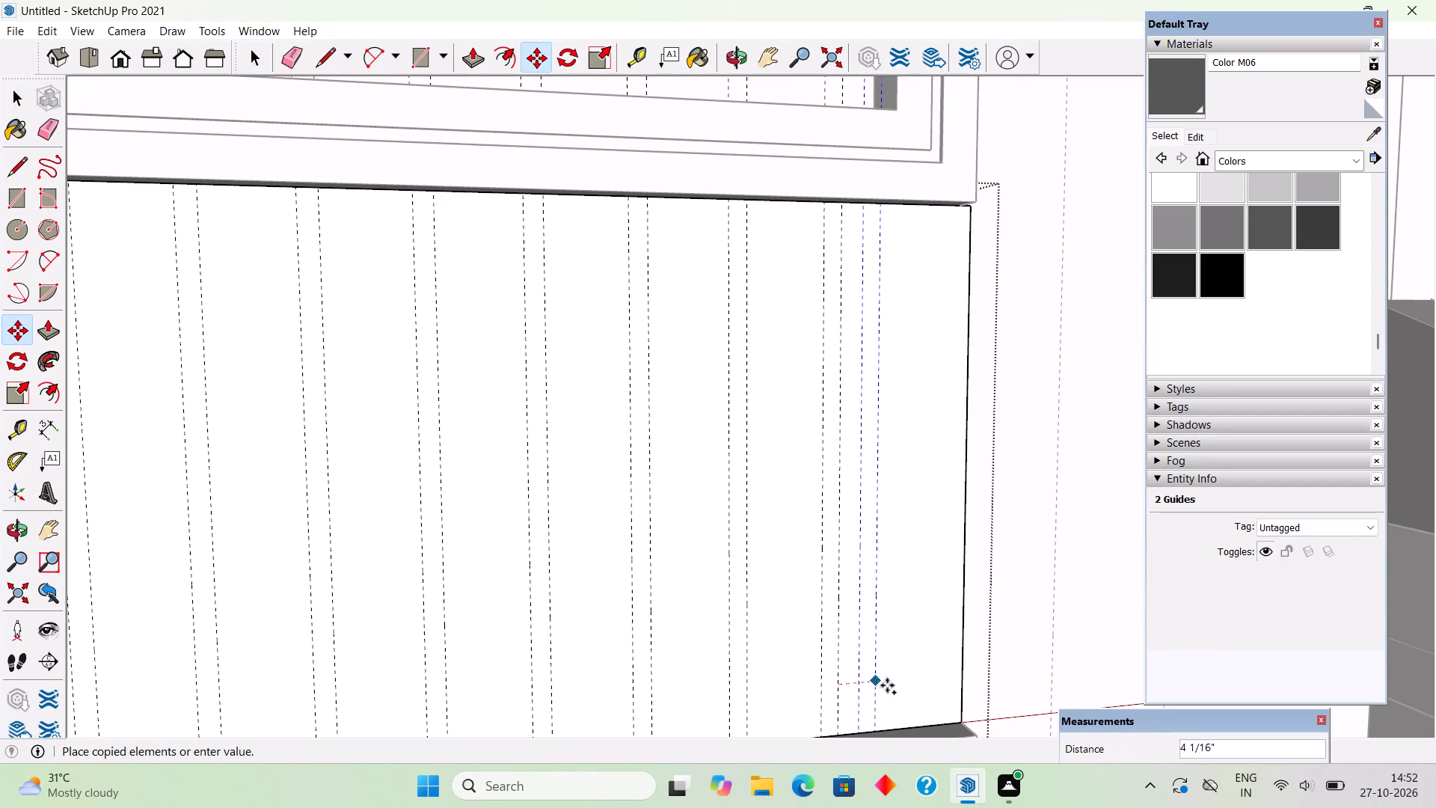
{"action": "left_click", "coordinate": [933, 683]}
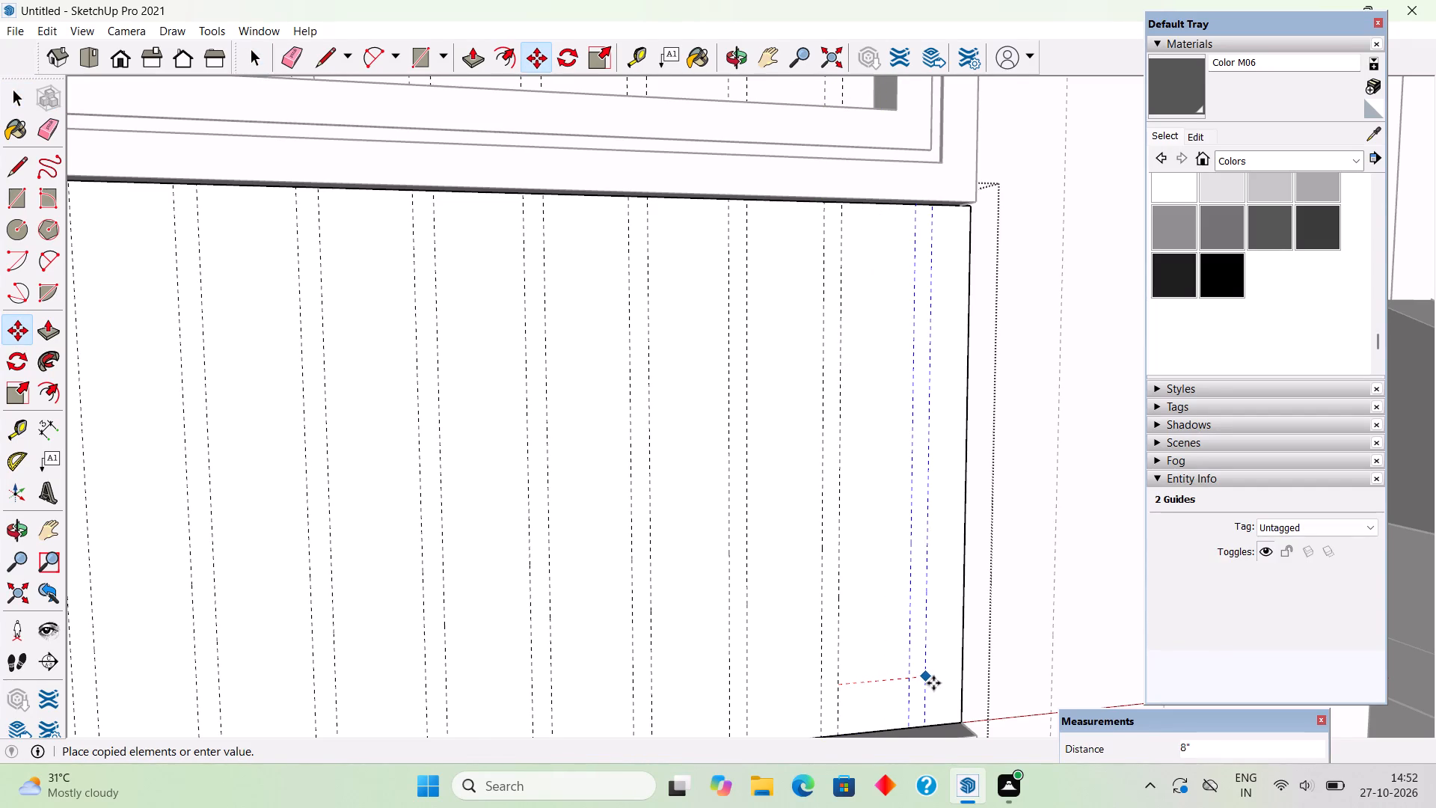
{"action": "key", "text": "space"}
Draw a 1 1/2" by 3' 9" full-height rectangle between the first pair of guides at the panel's left end.
{"action": "scroll", "coordinate": [933, 683], "scroll_direction": "down", "scroll_amount": 7}
{"action": "scroll", "coordinate": [891, 613], "scroll_direction": "down", "scroll_amount": 4}
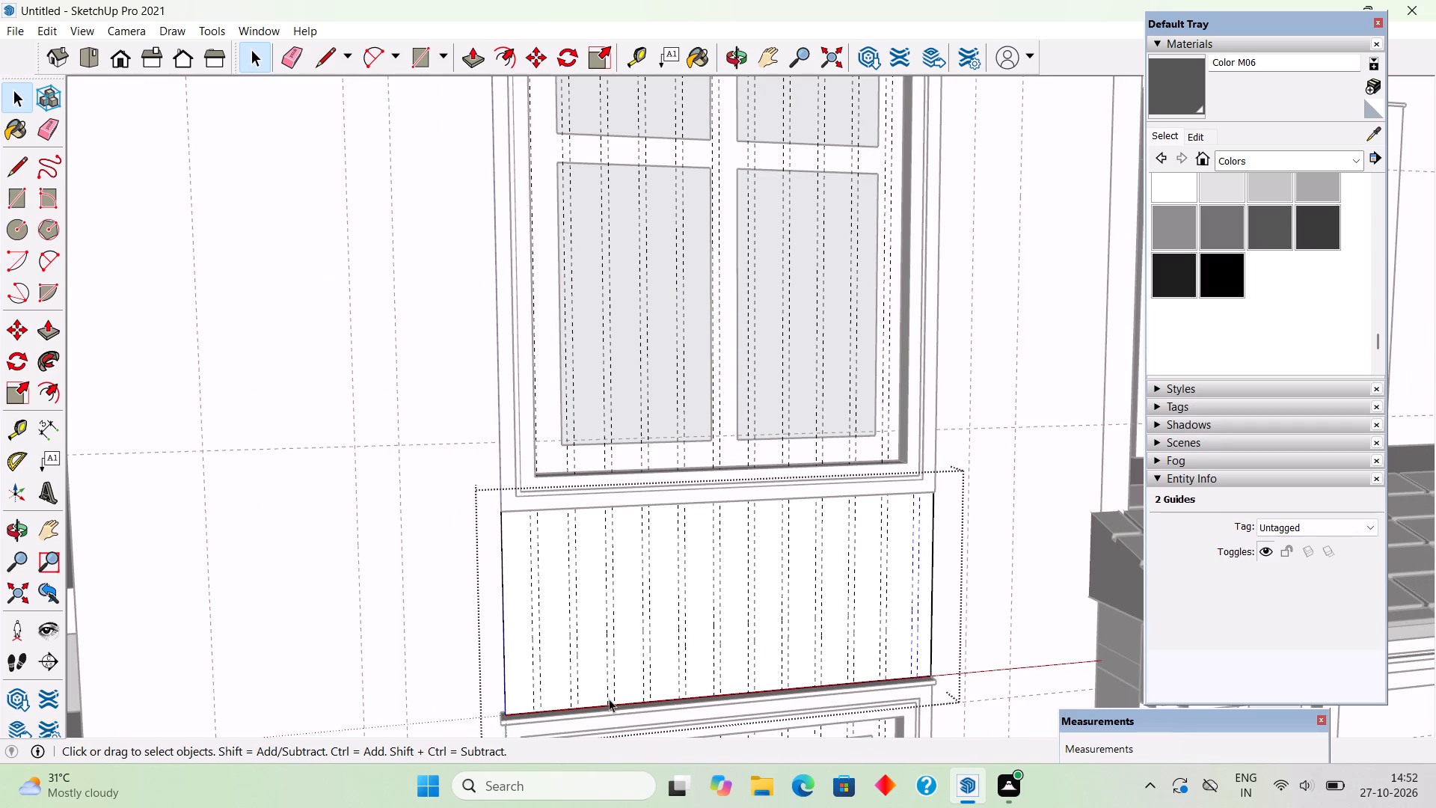
{"action": "scroll", "coordinate": [609, 699], "scroll_direction": "up", "scroll_amount": 5}
{"action": "middle_click_drag", "start_coordinate": [573, 647], "coordinate": [559, 553]}
{"action": "scroll", "coordinate": [479, 532], "scroll_direction": "up", "scroll_amount": 1}
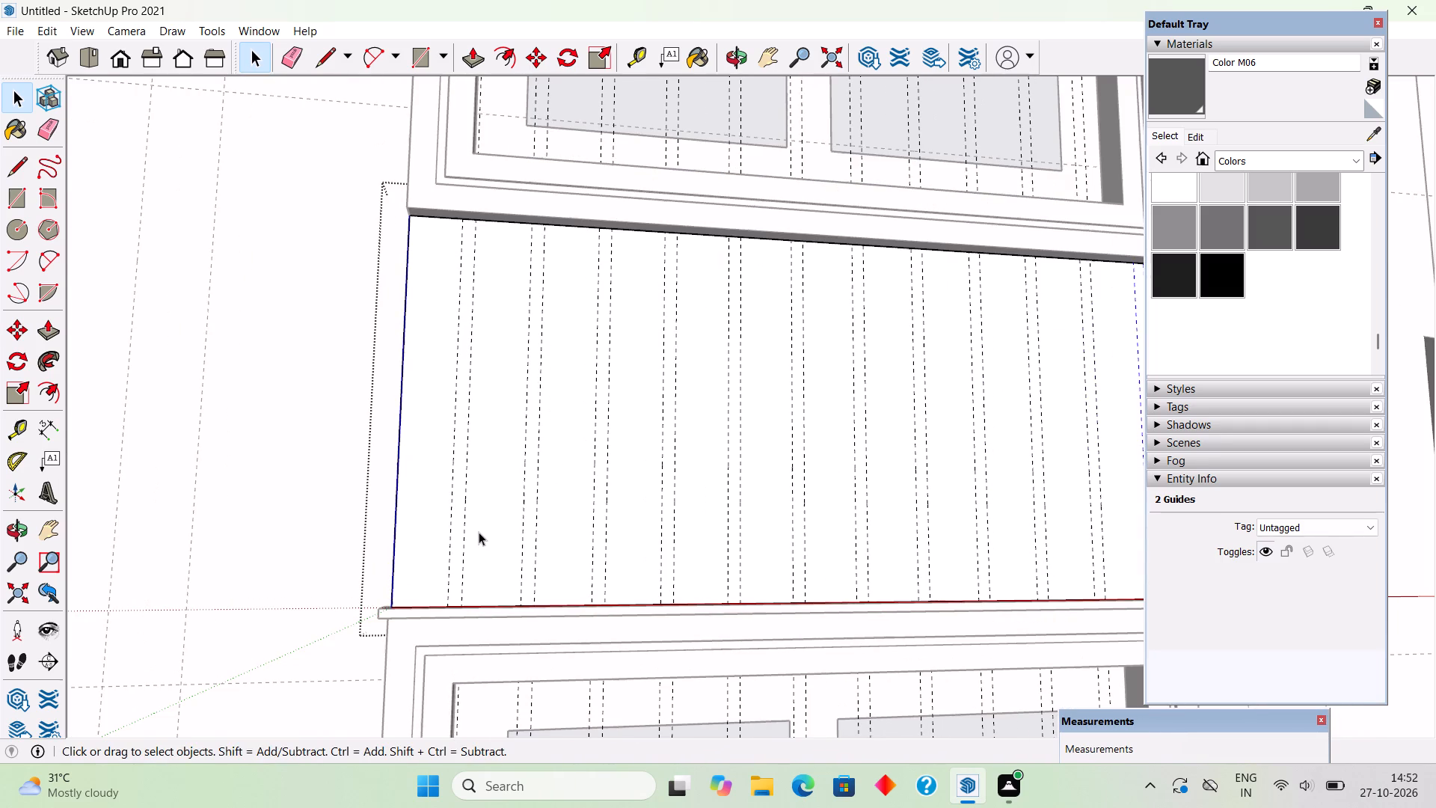
{"action": "key", "text": "r"}
{"action": "scroll", "coordinate": [456, 240], "scroll_direction": "up", "scroll_amount": 4}
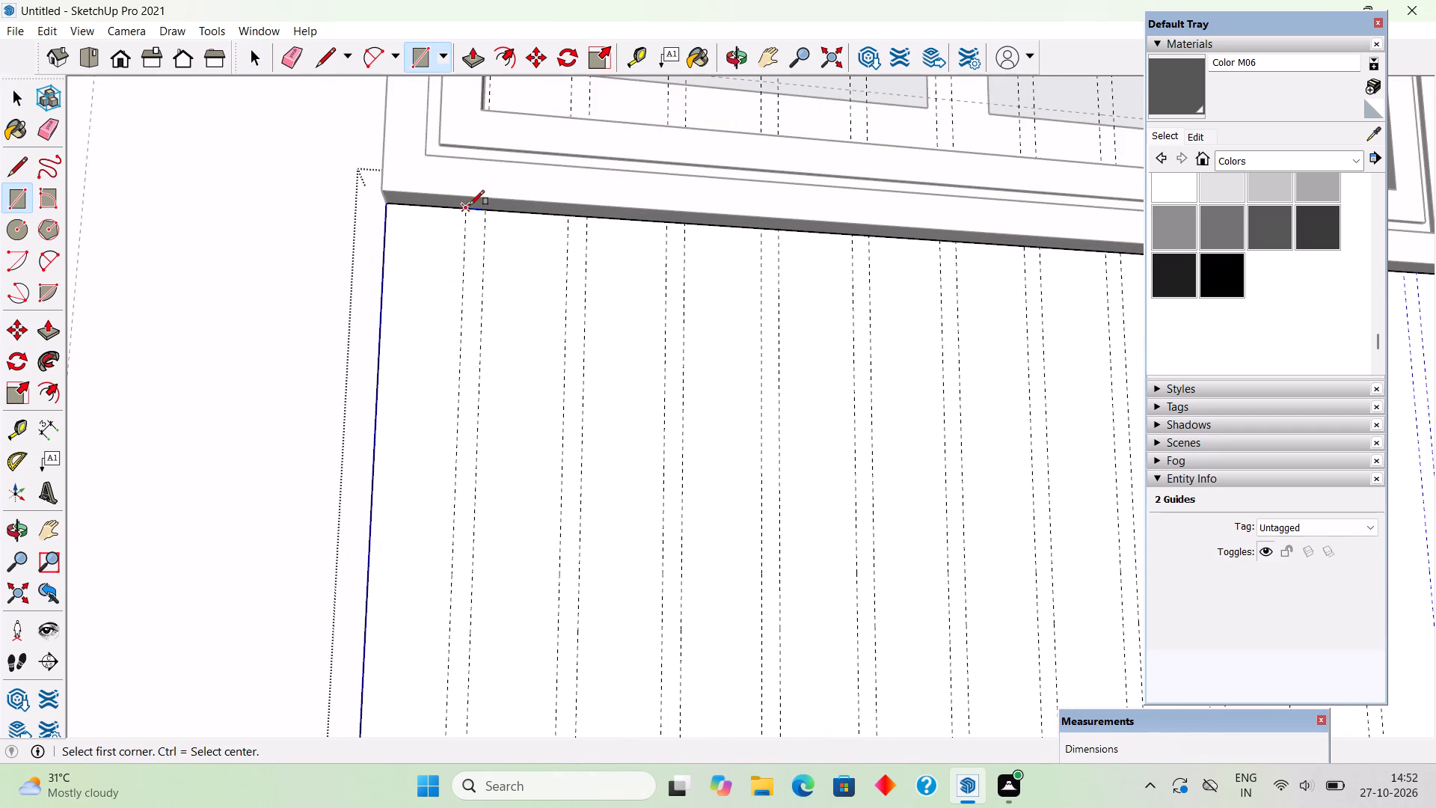
{"action": "left_click", "coordinate": [470, 209]}
{"action": "scroll", "coordinate": [486, 286], "scroll_direction": "down", "scroll_amount": 8}
{"action": "middle_click_drag", "start_coordinate": [493, 425], "coordinate": [493, 516]}
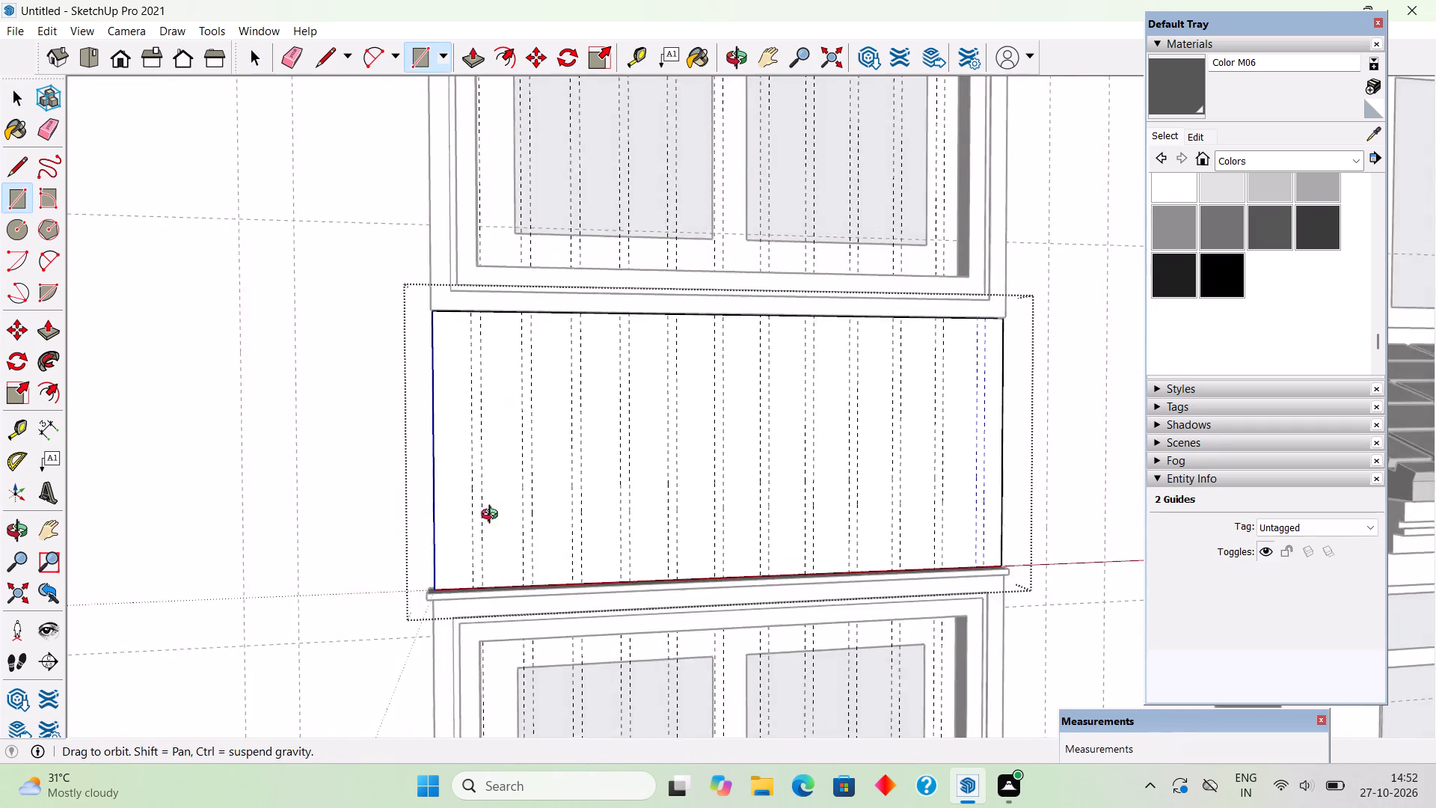
{"action": "middle_click_drag", "start_coordinate": [493, 516], "coordinate": [493, 596]}
{"action": "scroll", "coordinate": [509, 645], "scroll_direction": "up", "scroll_amount": 4}
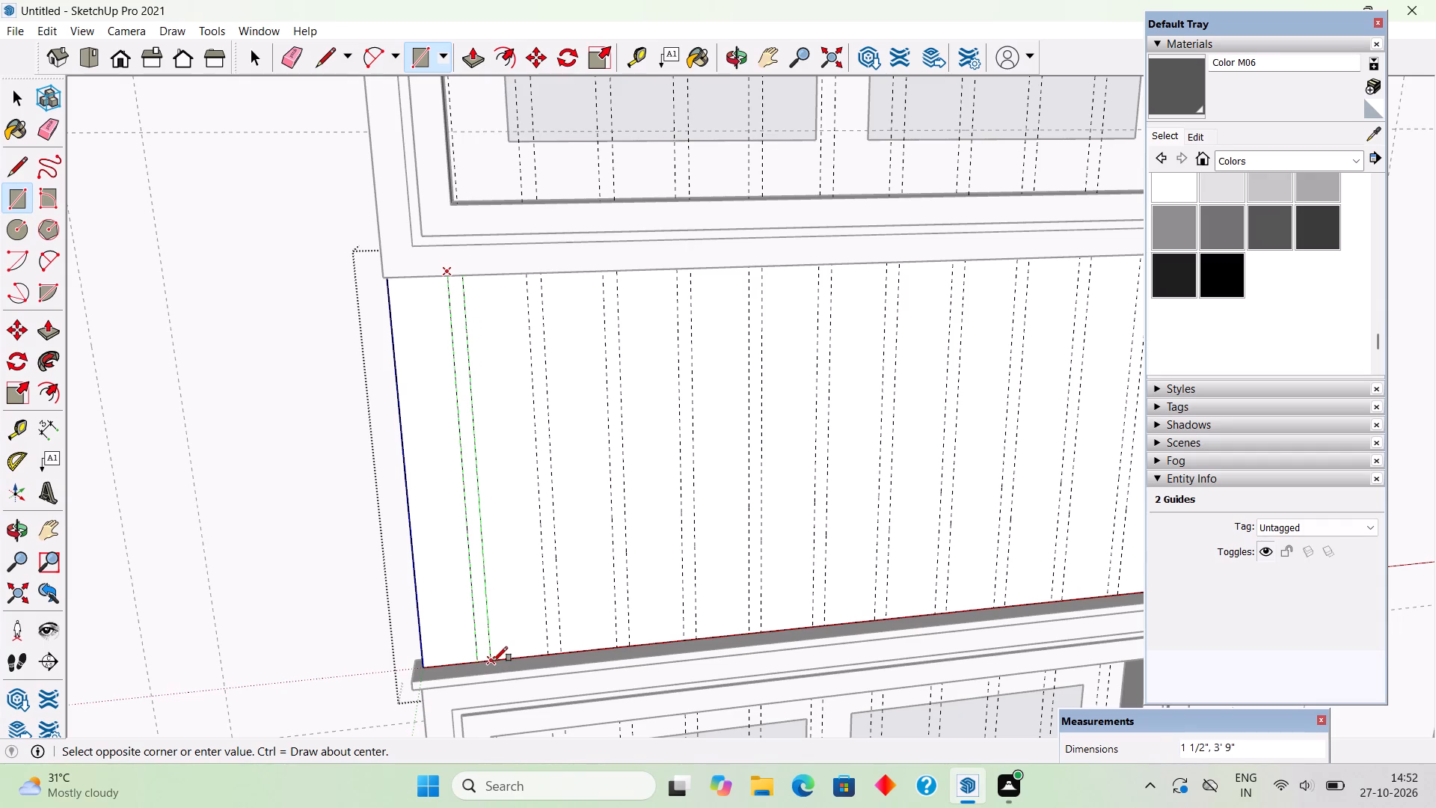
{"action": "left_click", "coordinate": [493, 661]}
Draw a full-height strip rectangle between the second pair of guides on the panel.
{"action": "middle_click_drag", "start_coordinate": [595, 531], "coordinate": [597, 377]}
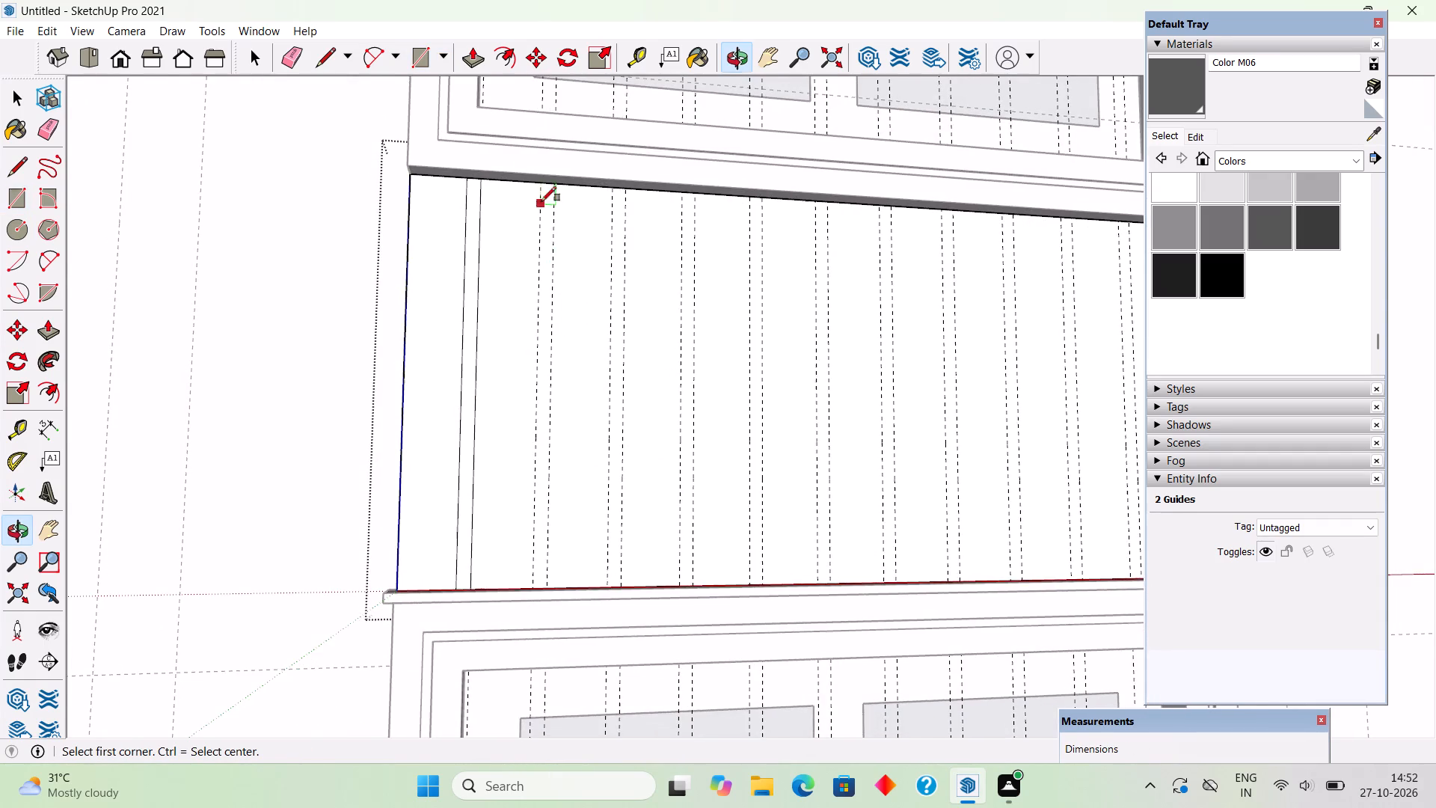
{"action": "scroll", "coordinate": [541, 194], "scroll_direction": "up", "scroll_amount": 3}
{"action": "left_click", "coordinate": [545, 181]}
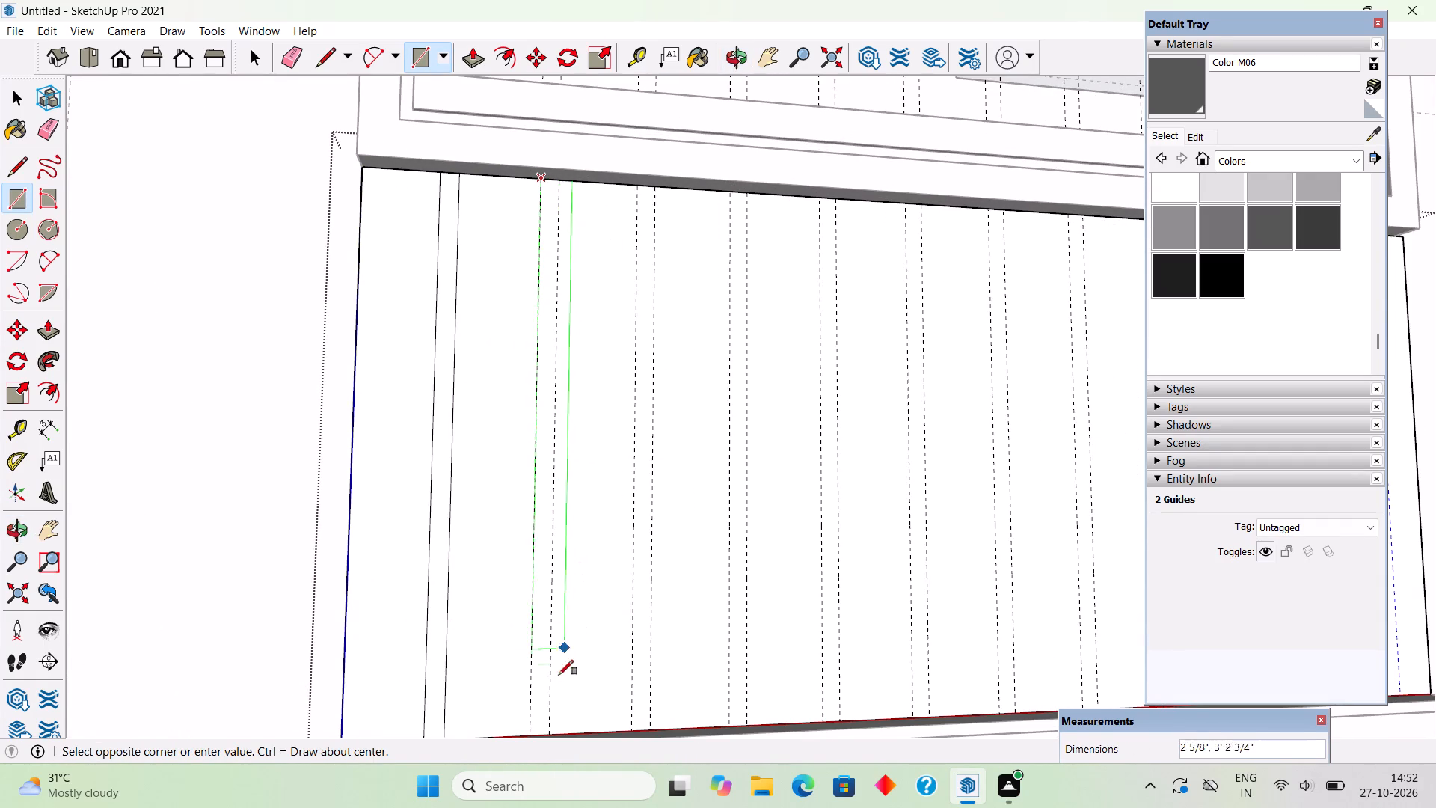
Draw 1 1/2" by 3' 9" full-height rectangles between the second through sixth pairs of guides on the panel.
{"action": "left_click", "coordinate": [549, 735]}
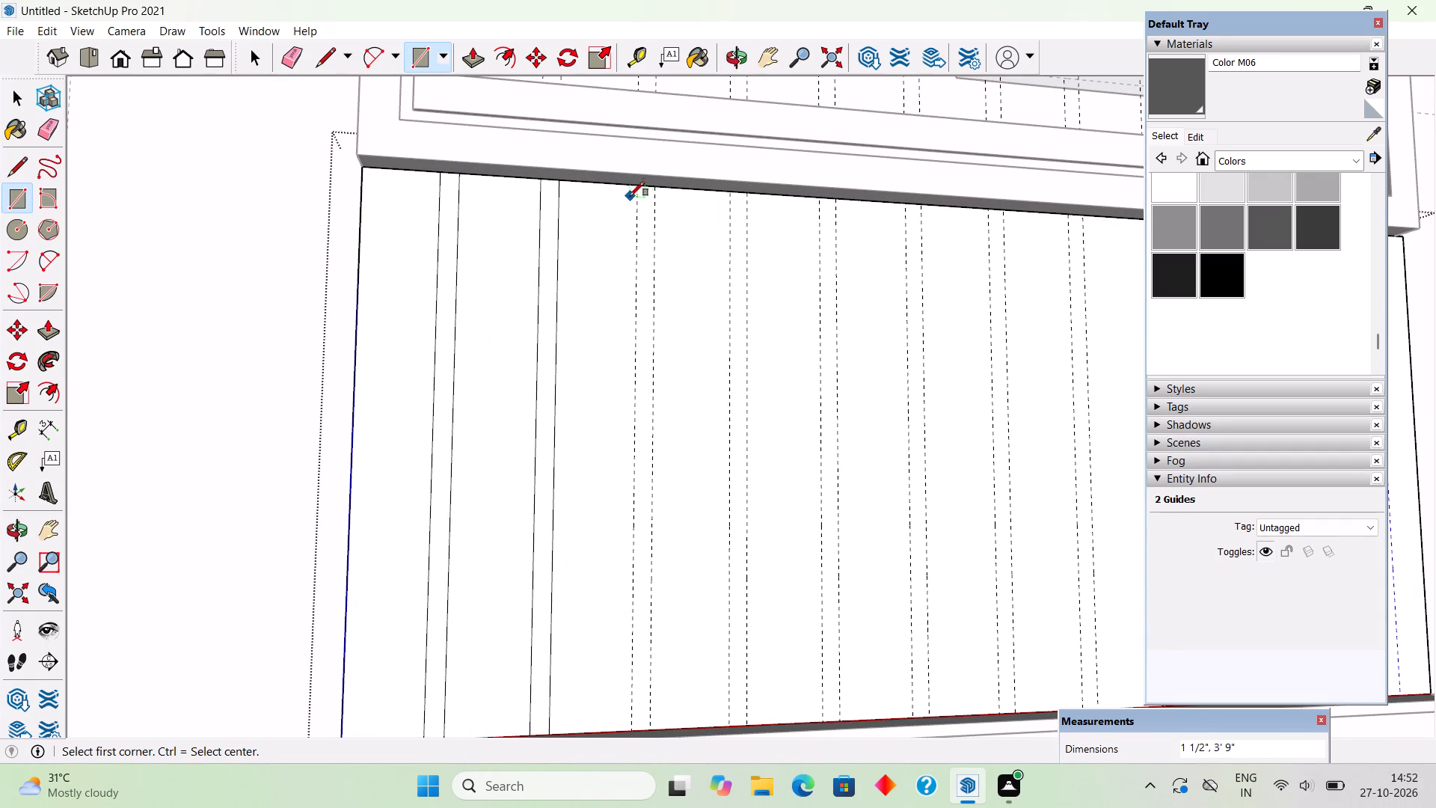
{"action": "left_click", "coordinate": [637, 189]}
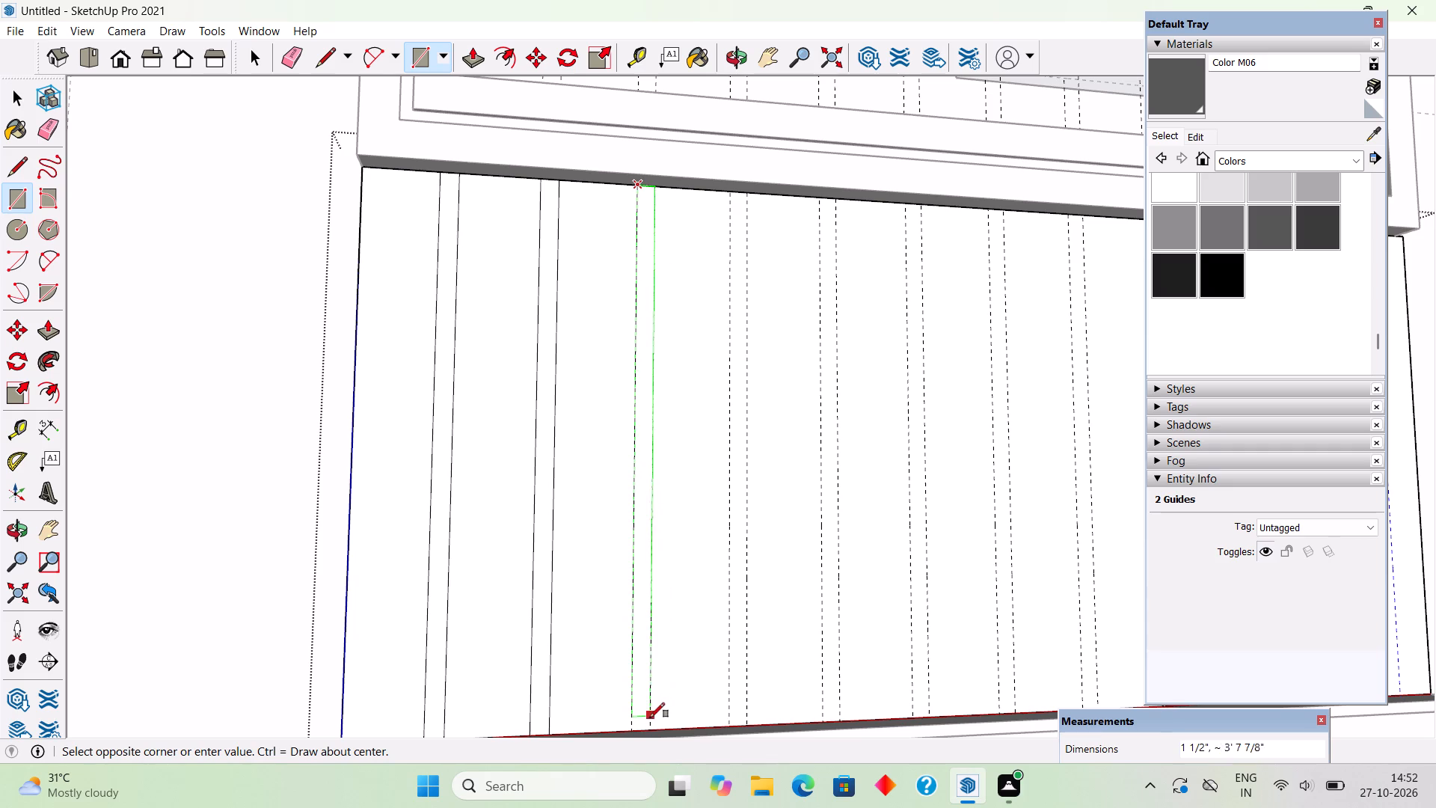
{"action": "left_click", "coordinate": [647, 732]}
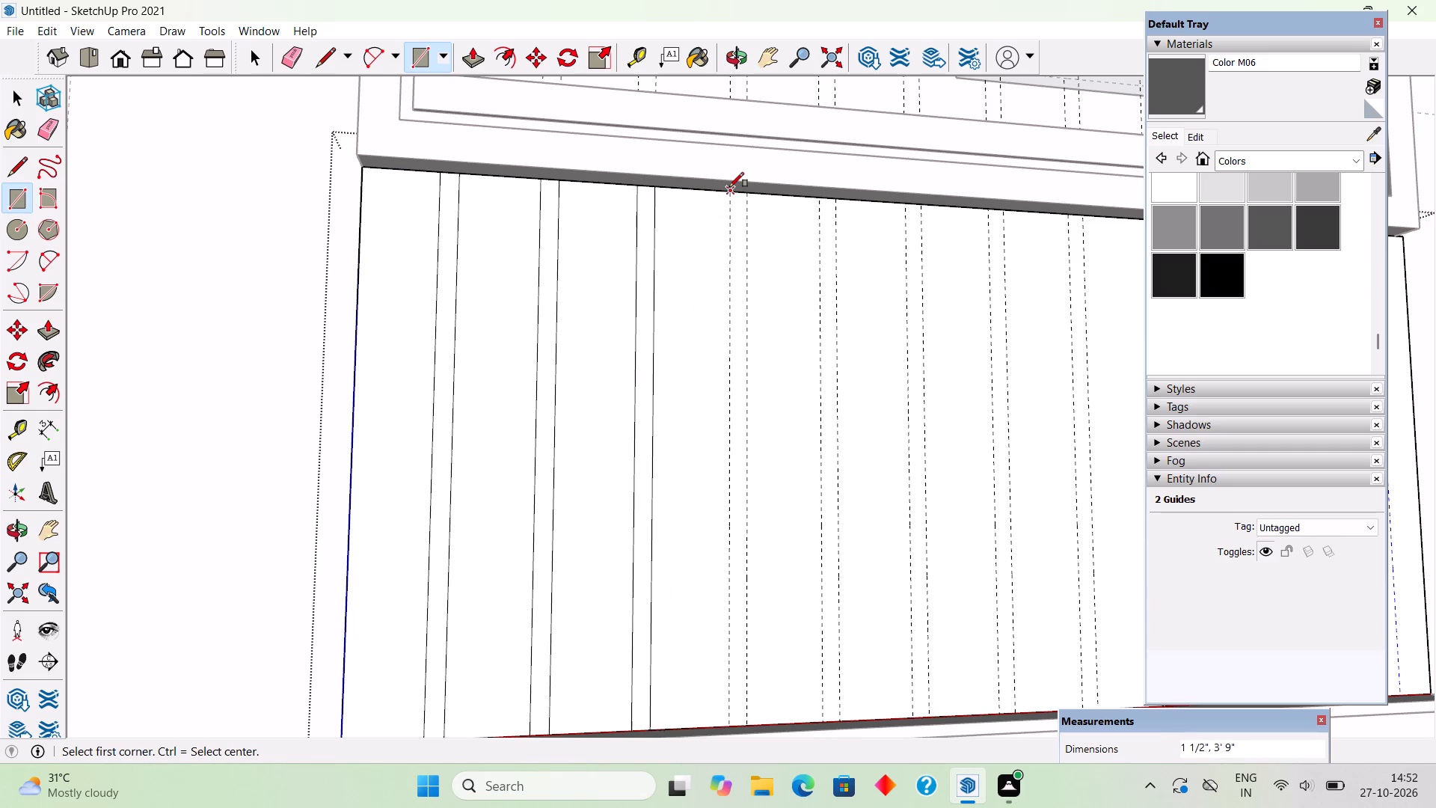
{"action": "left_click", "coordinate": [729, 187]}
{"action": "left_click", "coordinate": [749, 722]}
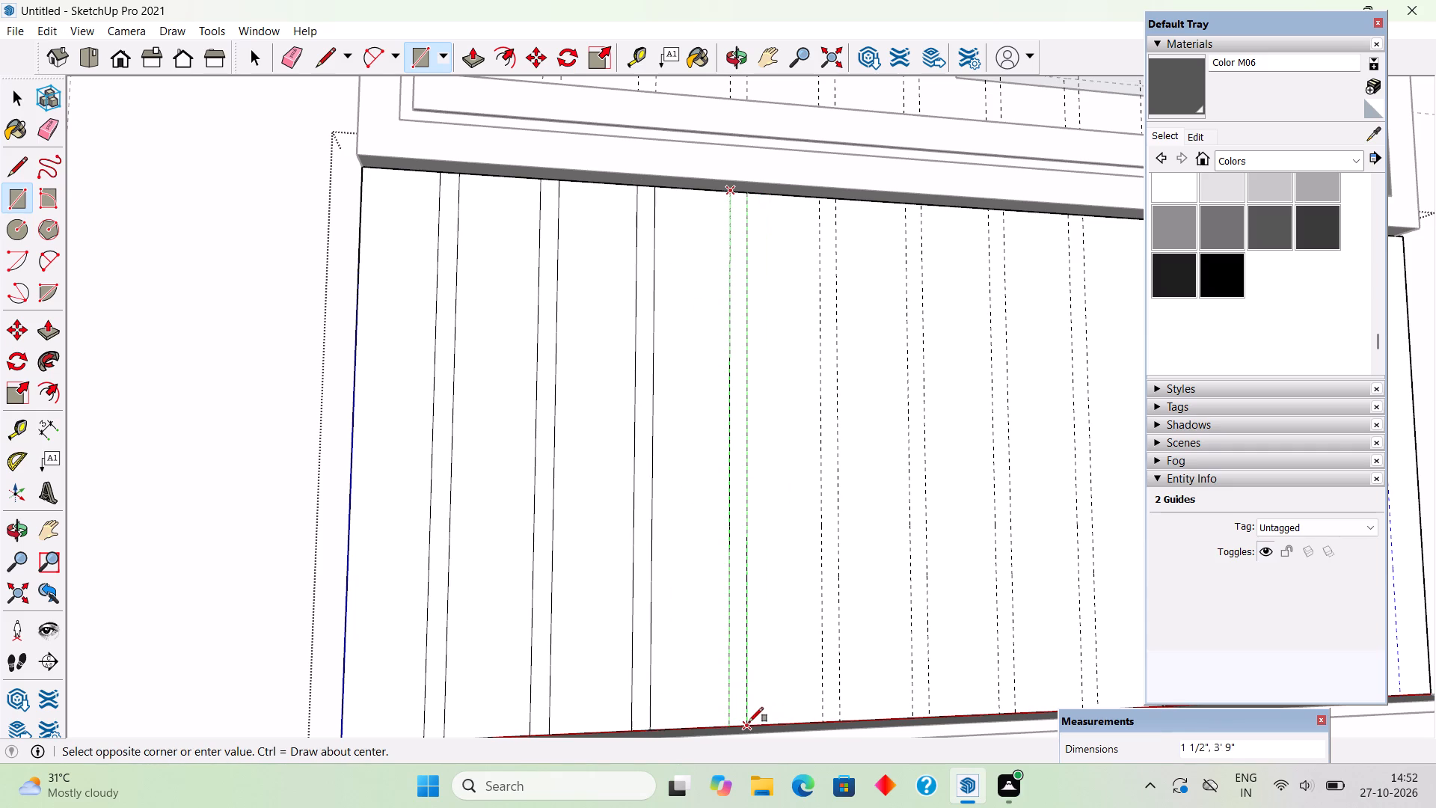
{"action": "left_click", "coordinate": [816, 197]}
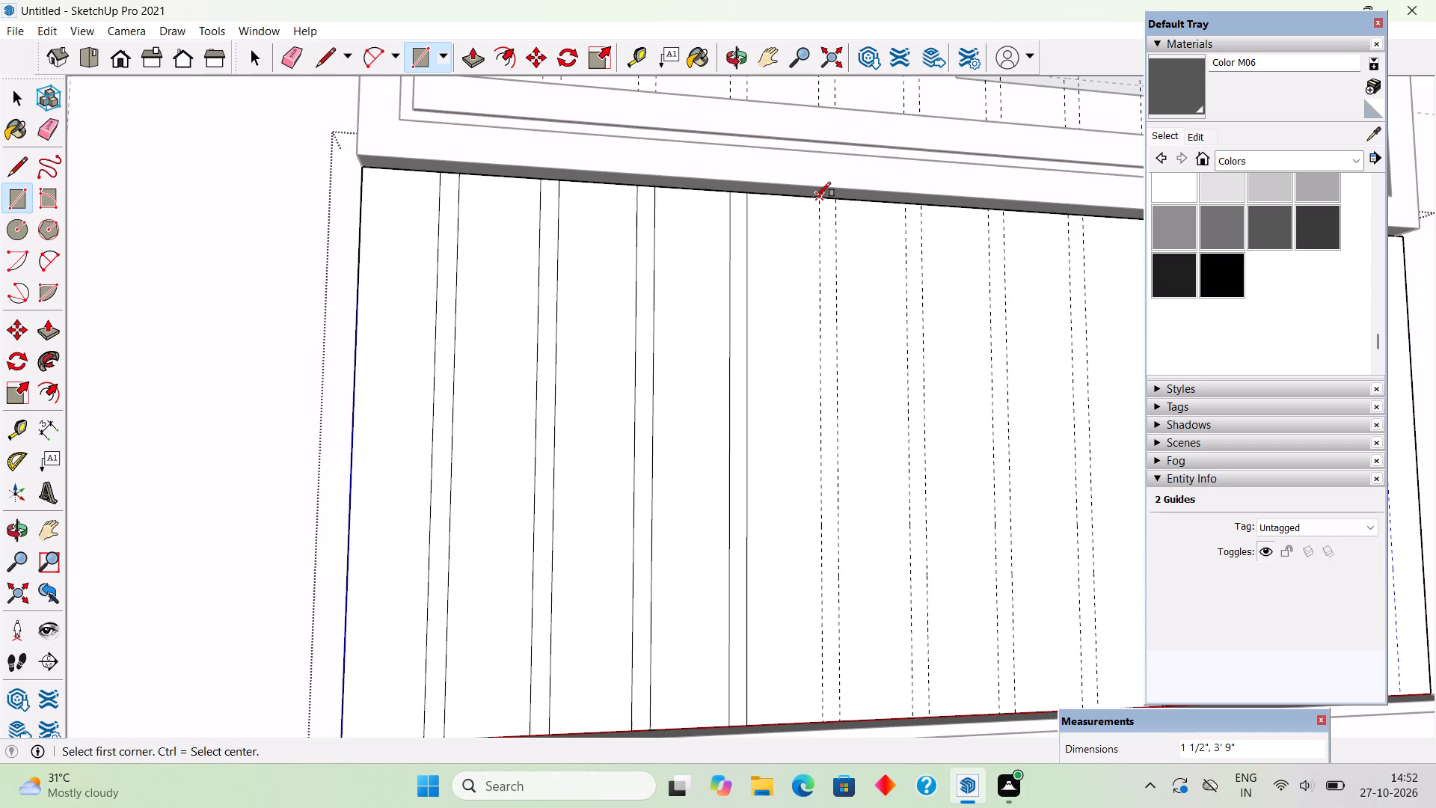
{"action": "left_click", "coordinate": [842, 724]}
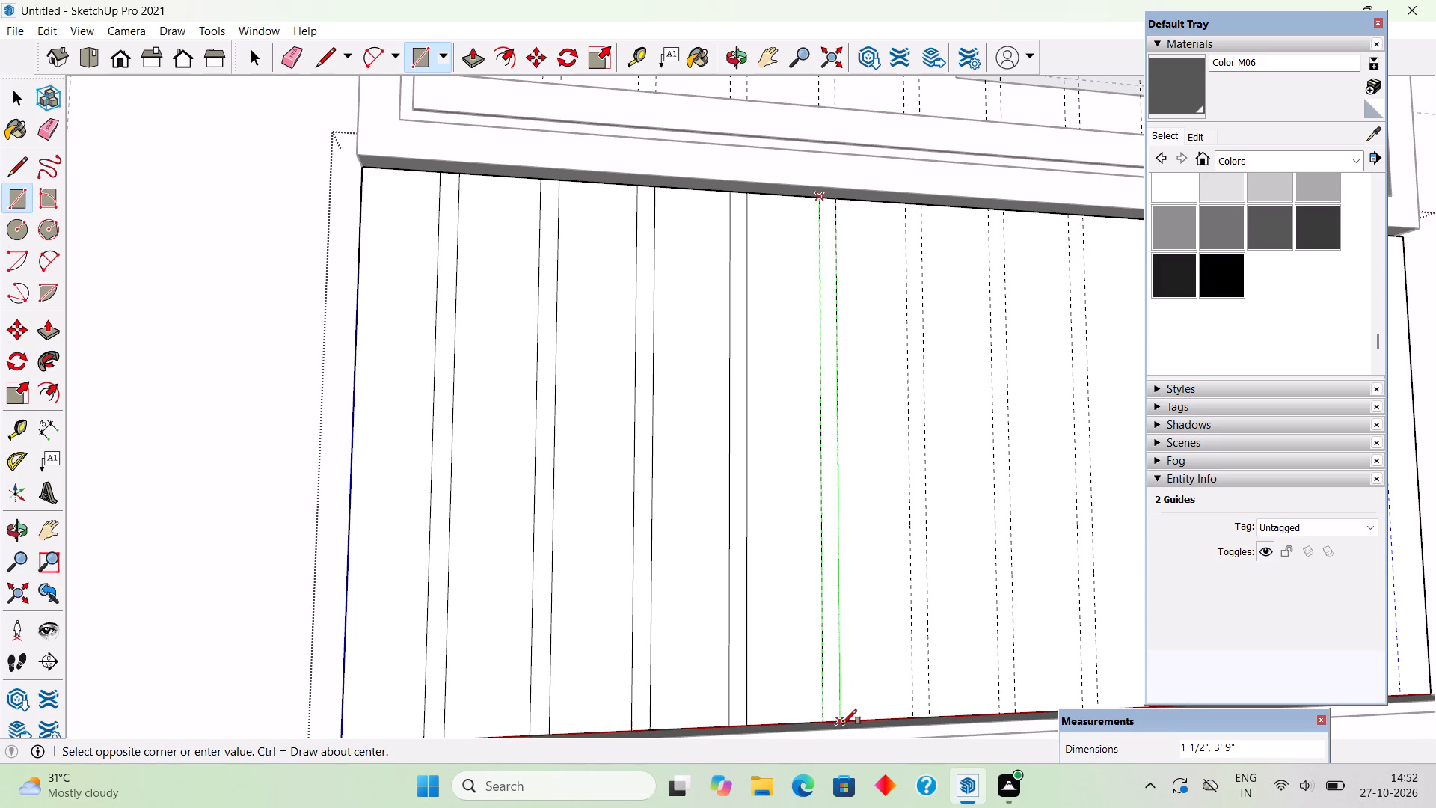
{"action": "left_click", "coordinate": [906, 203]}
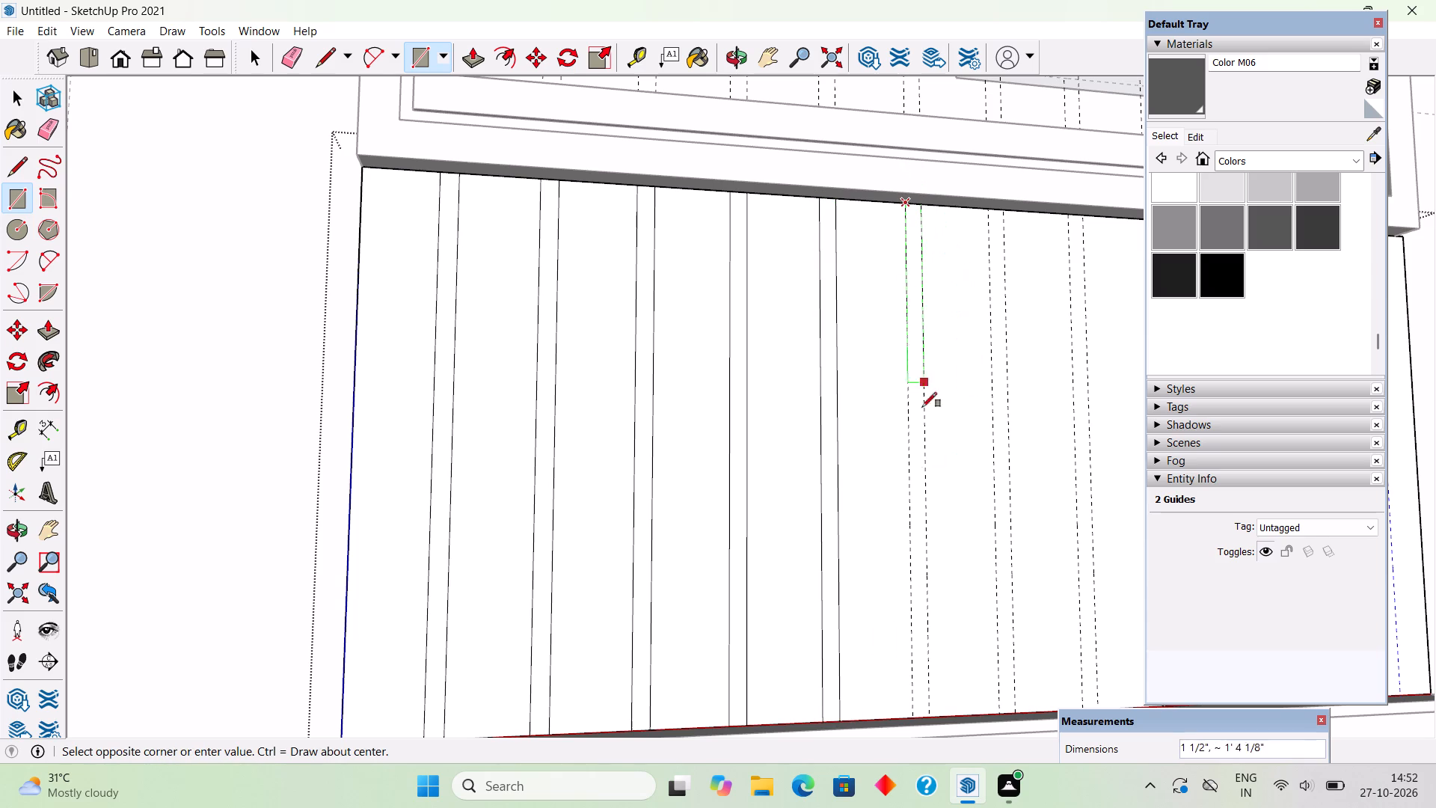
{"action": "left_click", "coordinate": [930, 716]}
Draw 1 1/2" by 3' 9" full-height rectangles between the seventh and eighth pairs of guides on the panel.
{"action": "scroll", "coordinate": [641, 548], "scroll_direction": "down", "scroll_amount": 8}
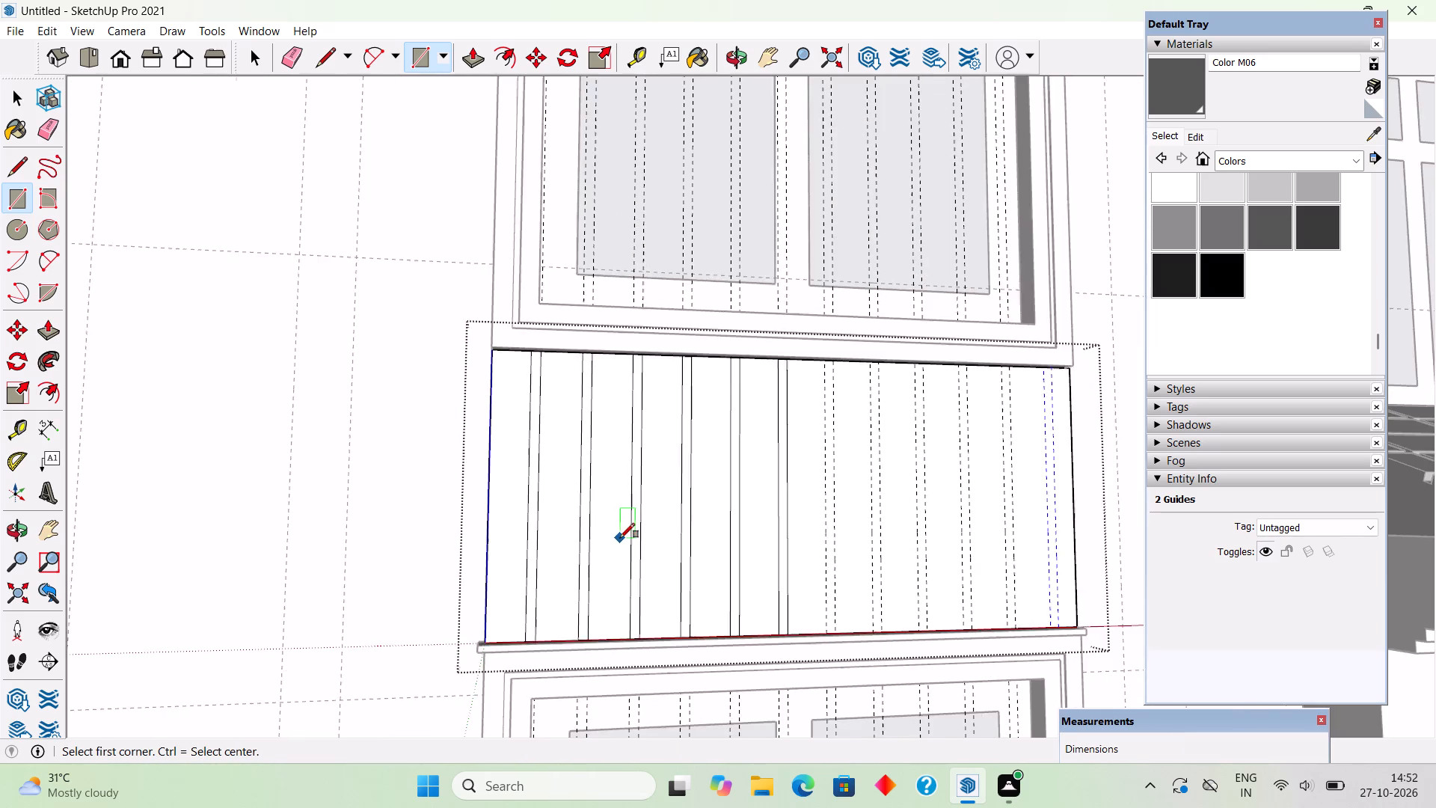
{"action": "scroll", "coordinate": [620, 538], "scroll_direction": "down", "scroll_amount": 3}
{"action": "scroll", "coordinate": [969, 560], "scroll_direction": "up", "scroll_amount": 5}
{"action": "scroll", "coordinate": [615, 391], "scroll_direction": "up", "scroll_amount": 3}
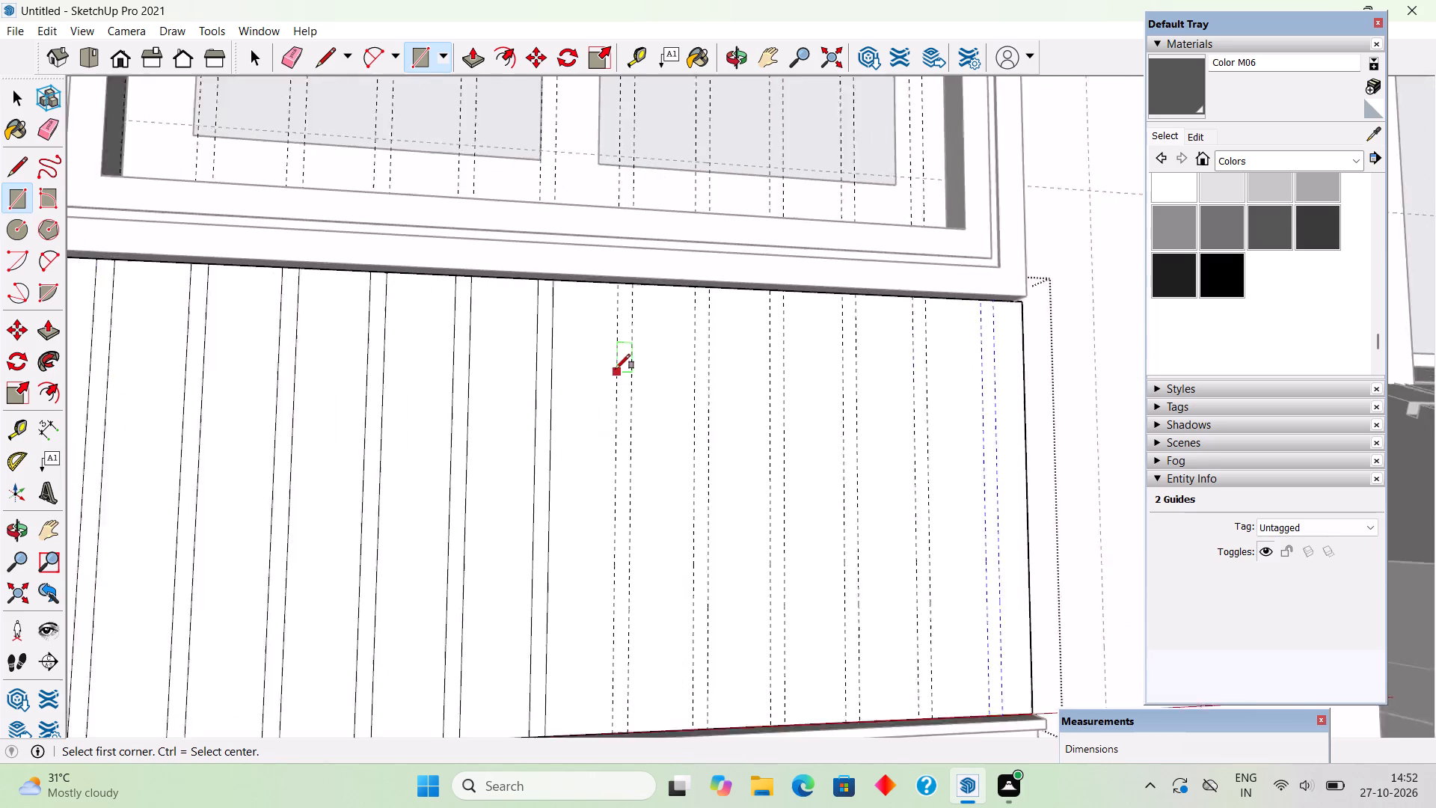
{"action": "scroll", "coordinate": [616, 369], "scroll_direction": "up", "scroll_amount": 1}
{"action": "left_click", "coordinate": [617, 275]}
{"action": "scroll", "coordinate": [617, 275], "scroll_direction": "down", "scroll_amount": 4}
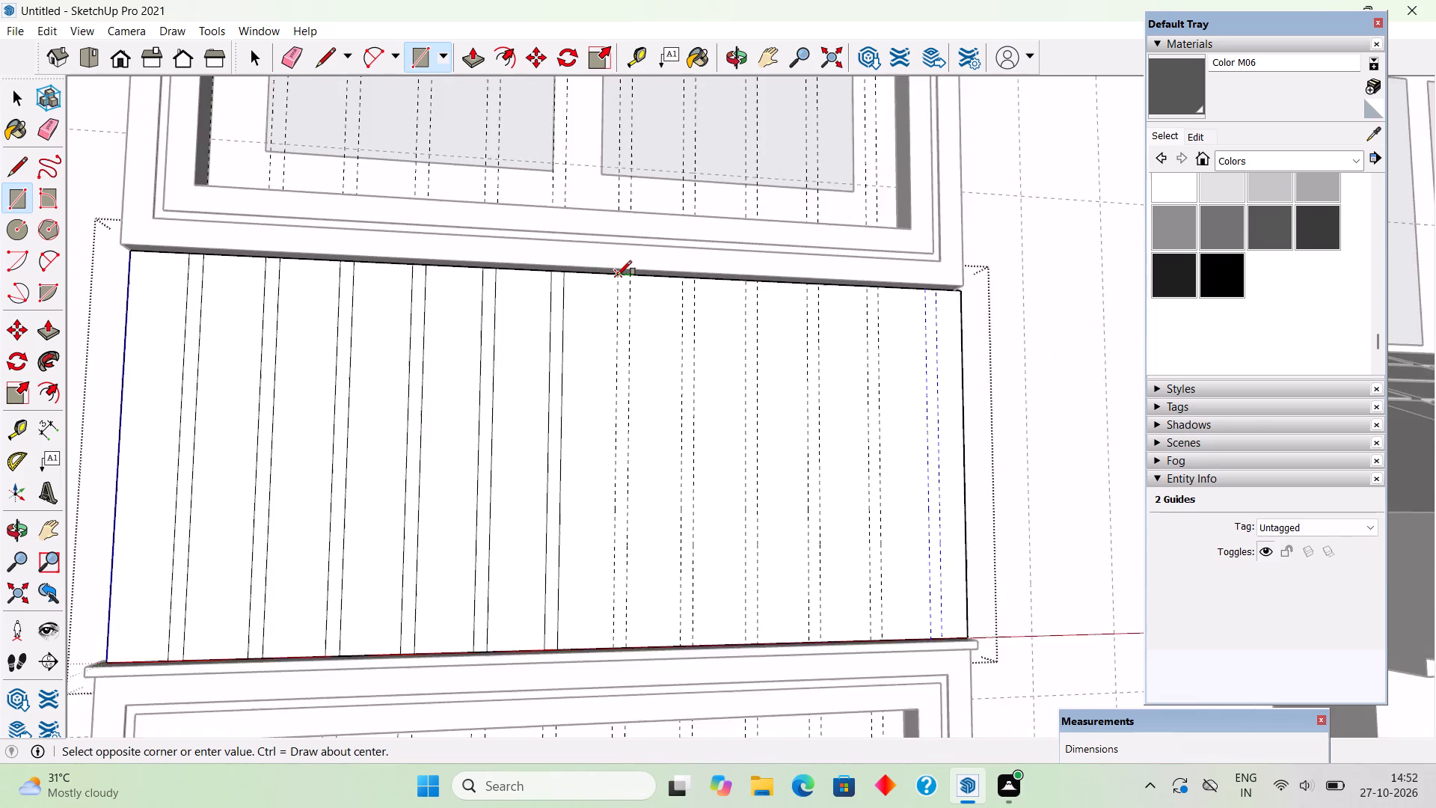
{"action": "middle_click_drag", "start_coordinate": [617, 298], "coordinate": [617, 352]}
{"action": "scroll", "coordinate": [632, 602], "scroll_direction": "up", "scroll_amount": 4}
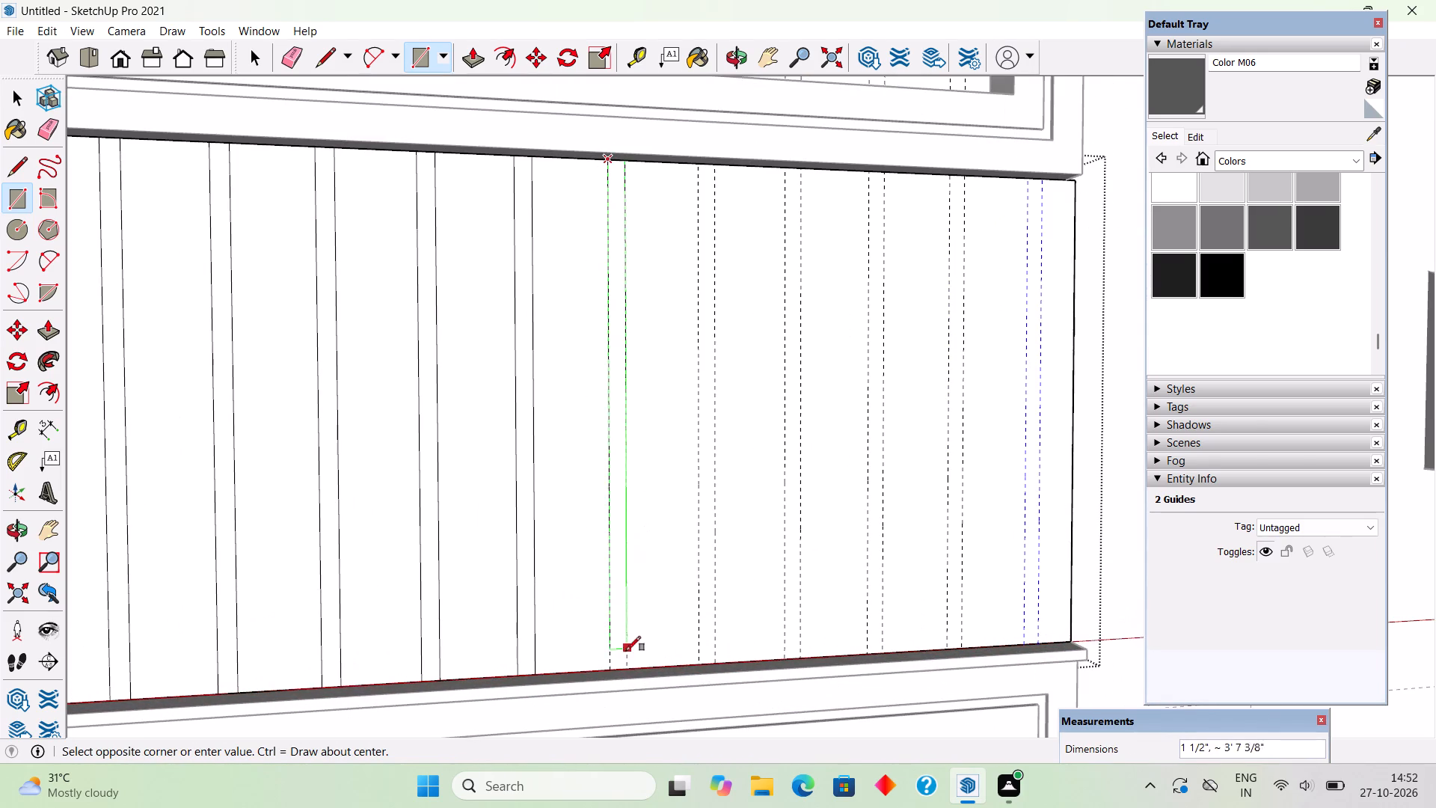
{"action": "left_click", "coordinate": [627, 668]}
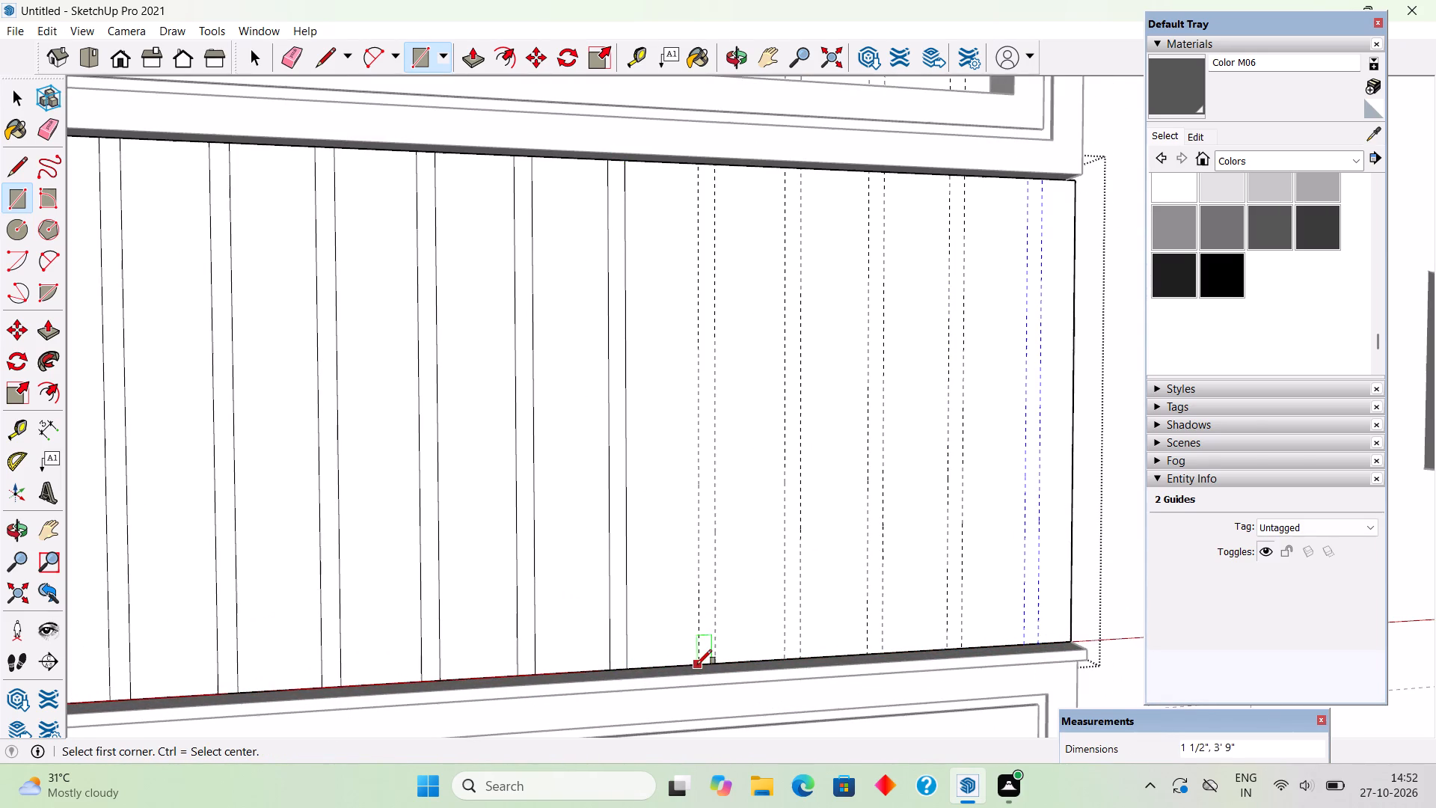
{"action": "left_click", "coordinate": [701, 662]}
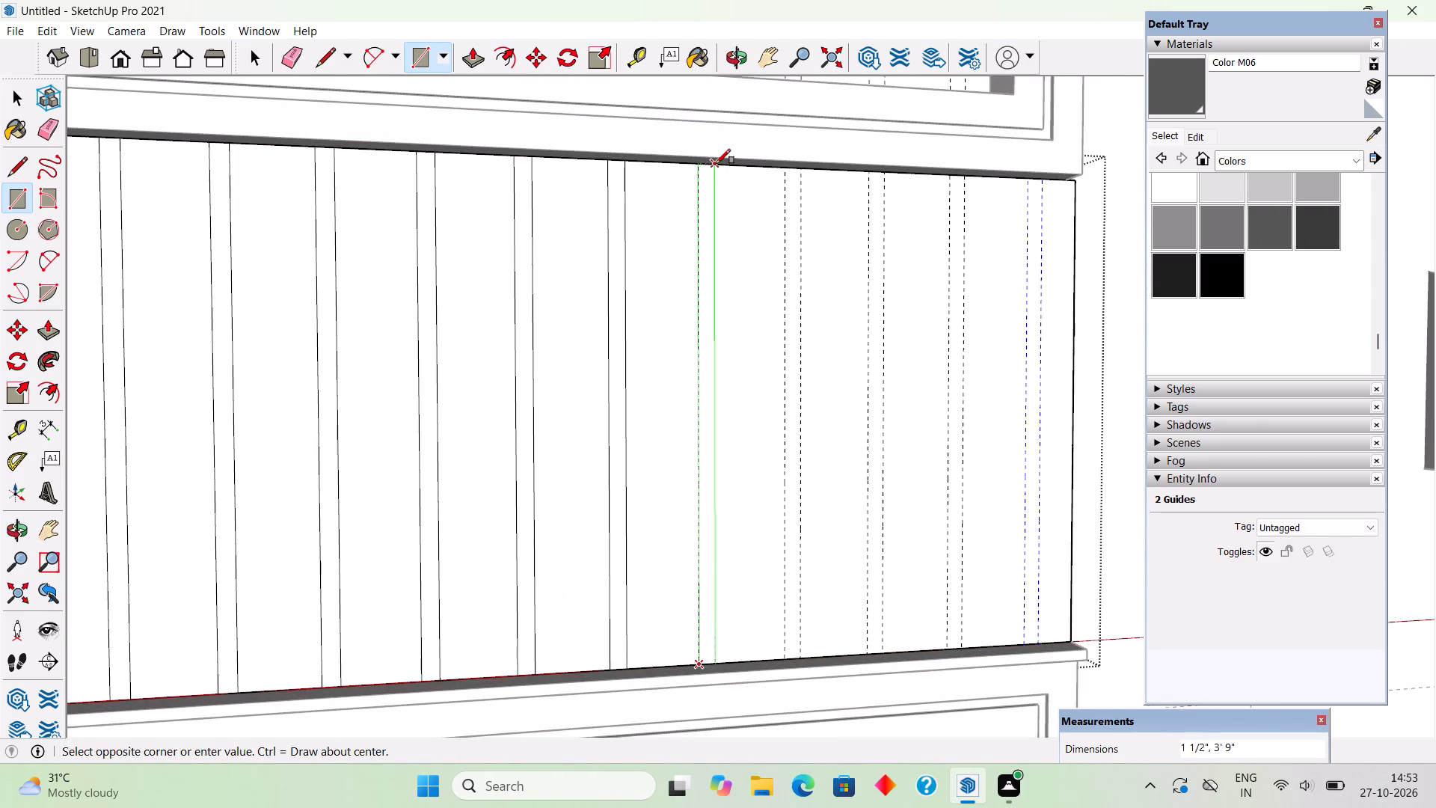
{"action": "left_click", "coordinate": [716, 164]}
Draw full-height strip rectangles between the last four pairs of guides, up to the panel's right end.
{"action": "left_click", "coordinate": [785, 170]}
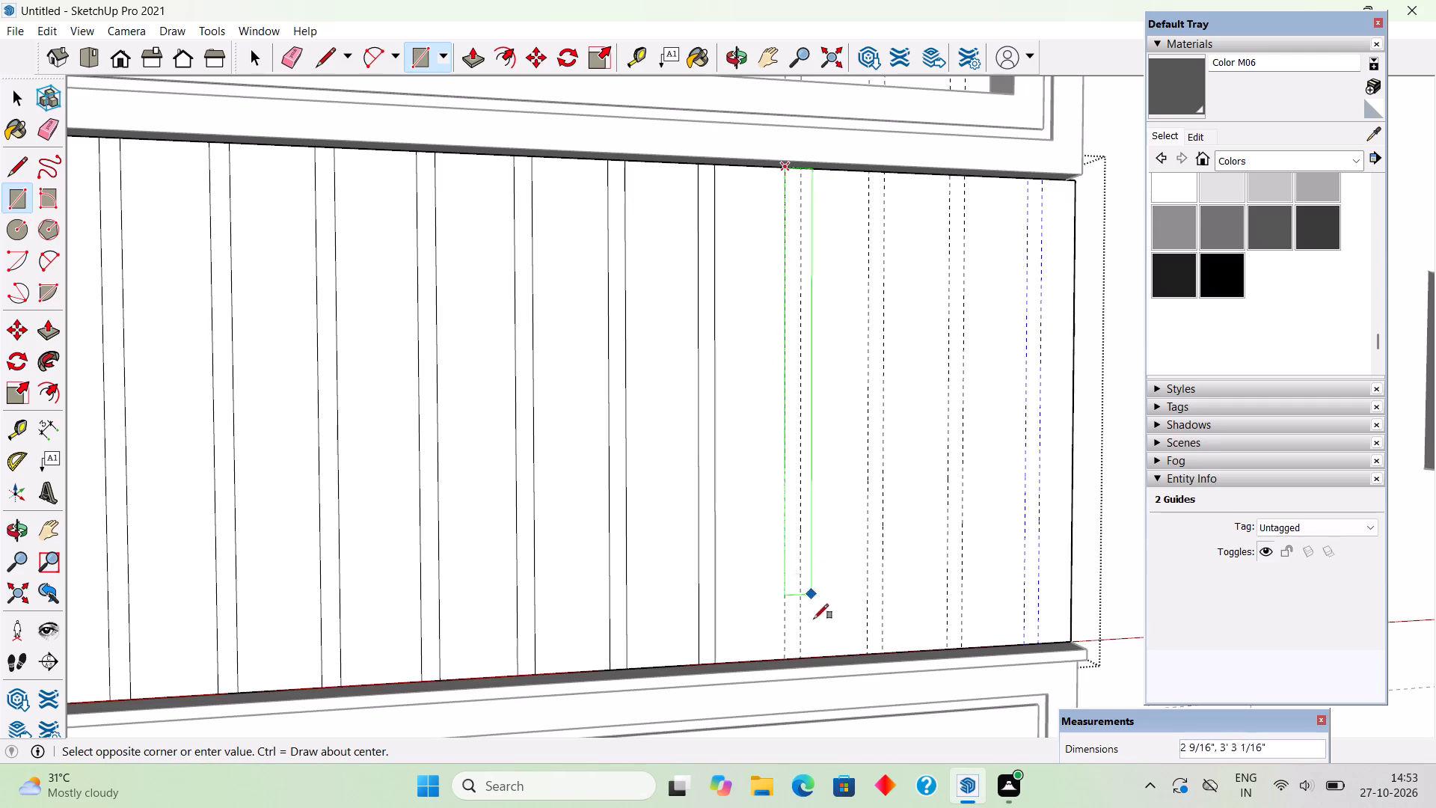
{"action": "left_click", "coordinate": [805, 655]}
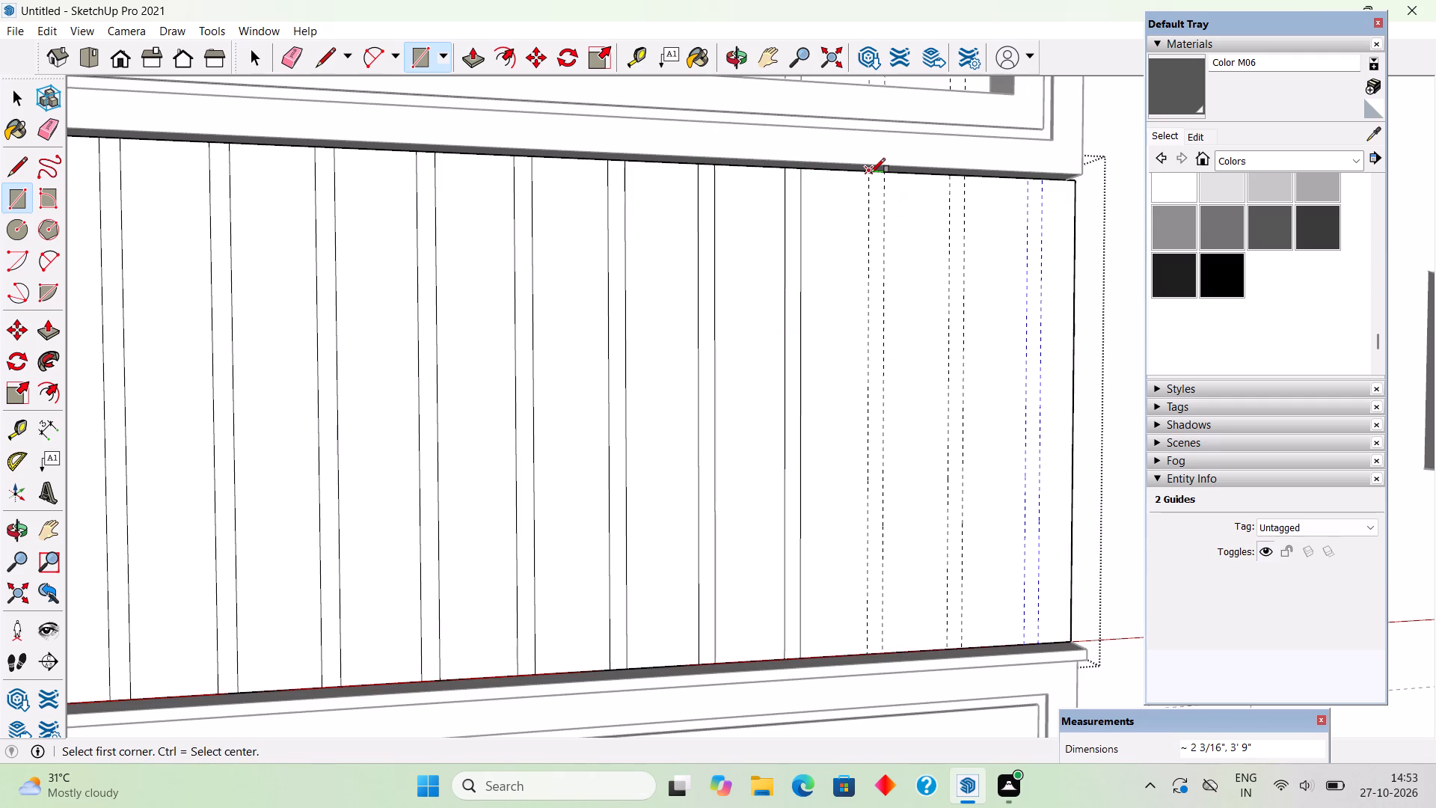
{"action": "left_click", "coordinate": [871, 173]}
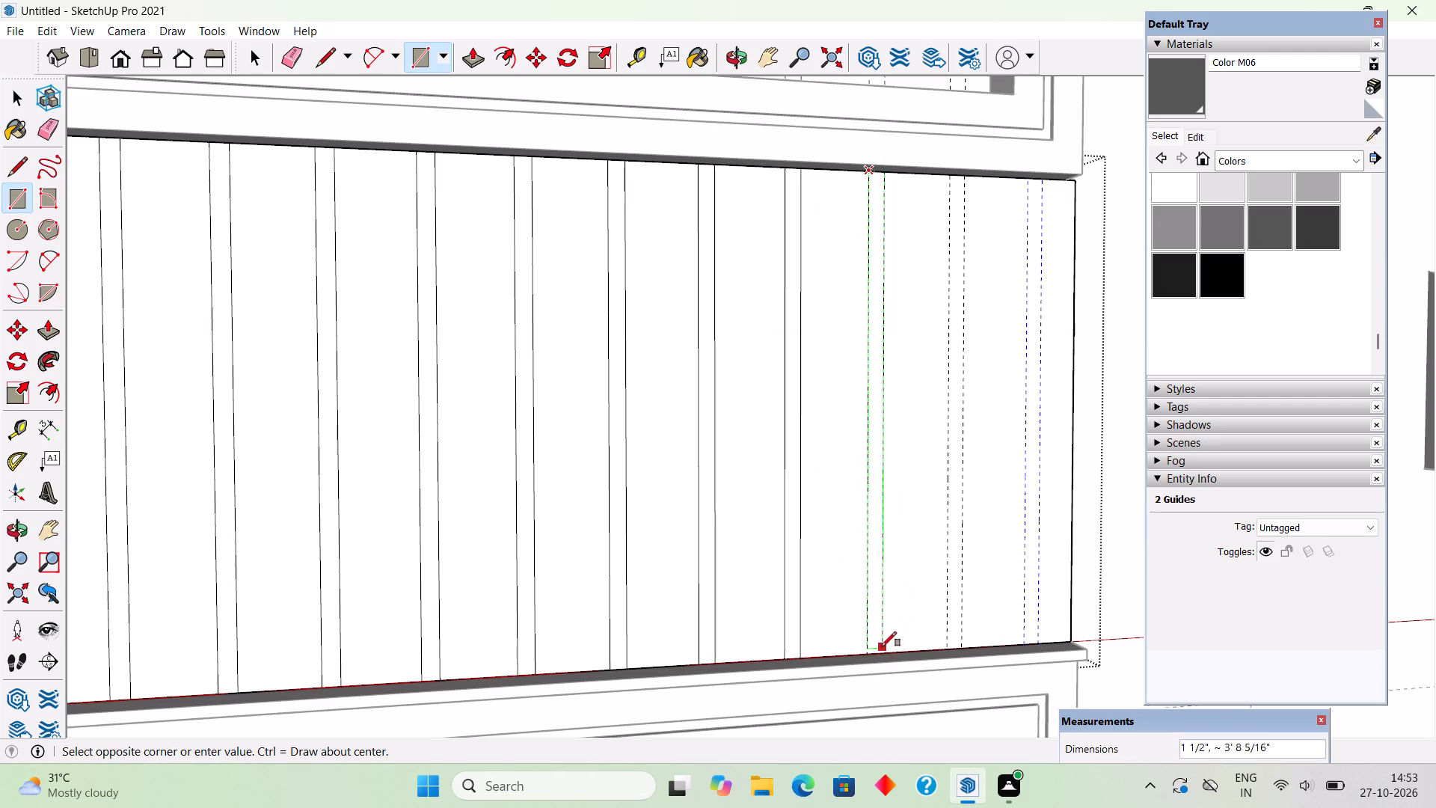
{"action": "left_click", "coordinate": [883, 655]}
{"action": "left_click", "coordinate": [951, 650]}
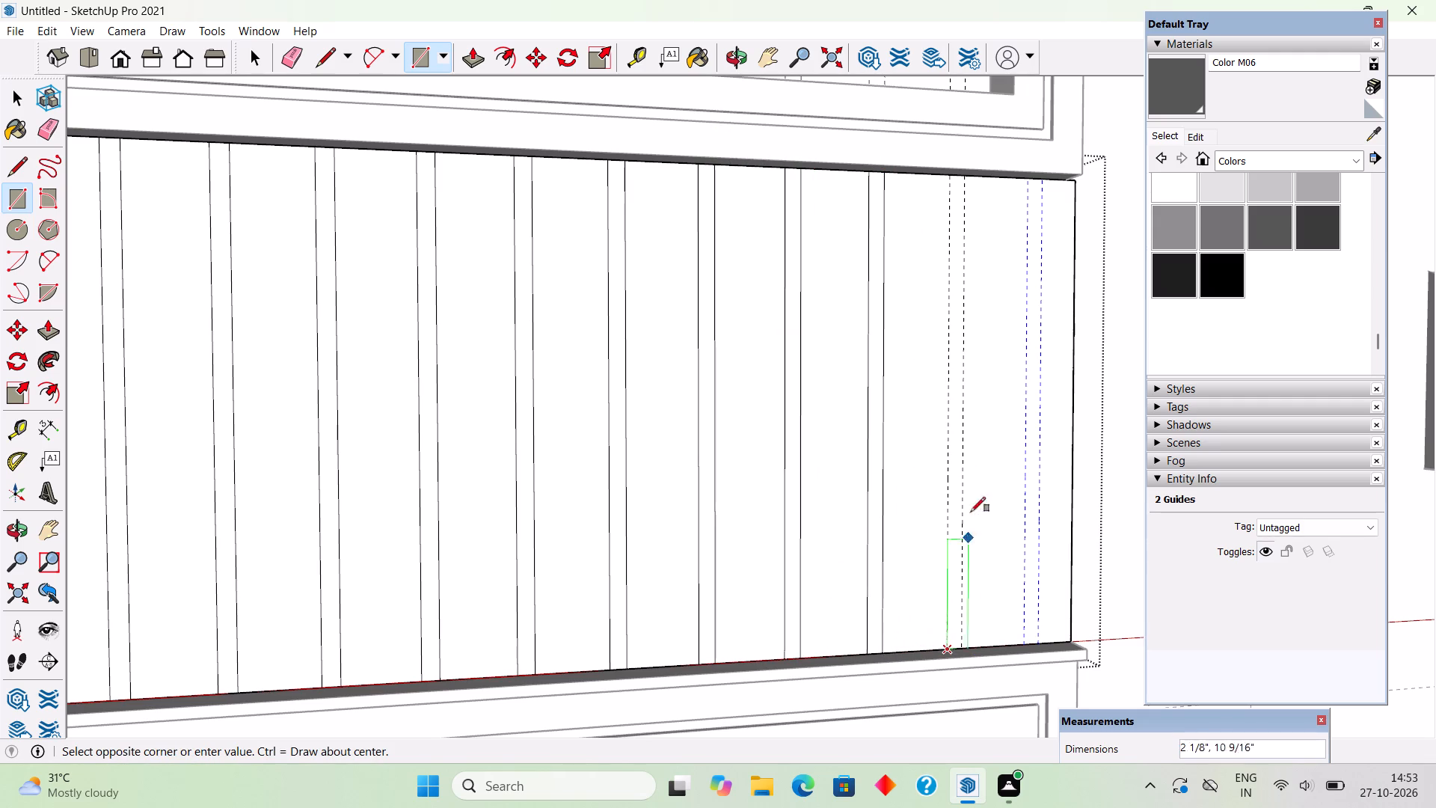
{"action": "left_click", "coordinate": [963, 175]}
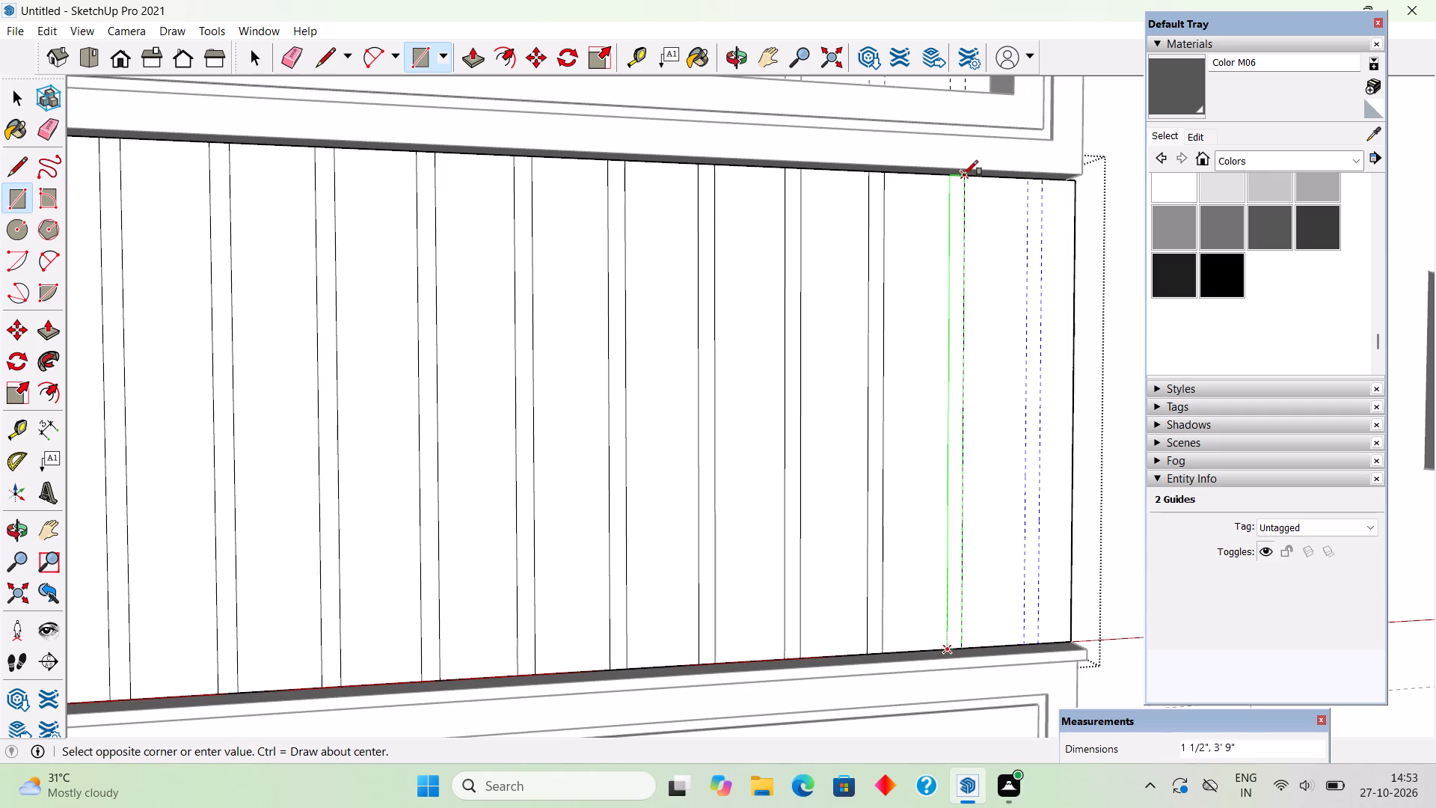
{"action": "left_click", "coordinate": [1030, 179]}
{"action": "left_click", "coordinate": [1039, 646]}
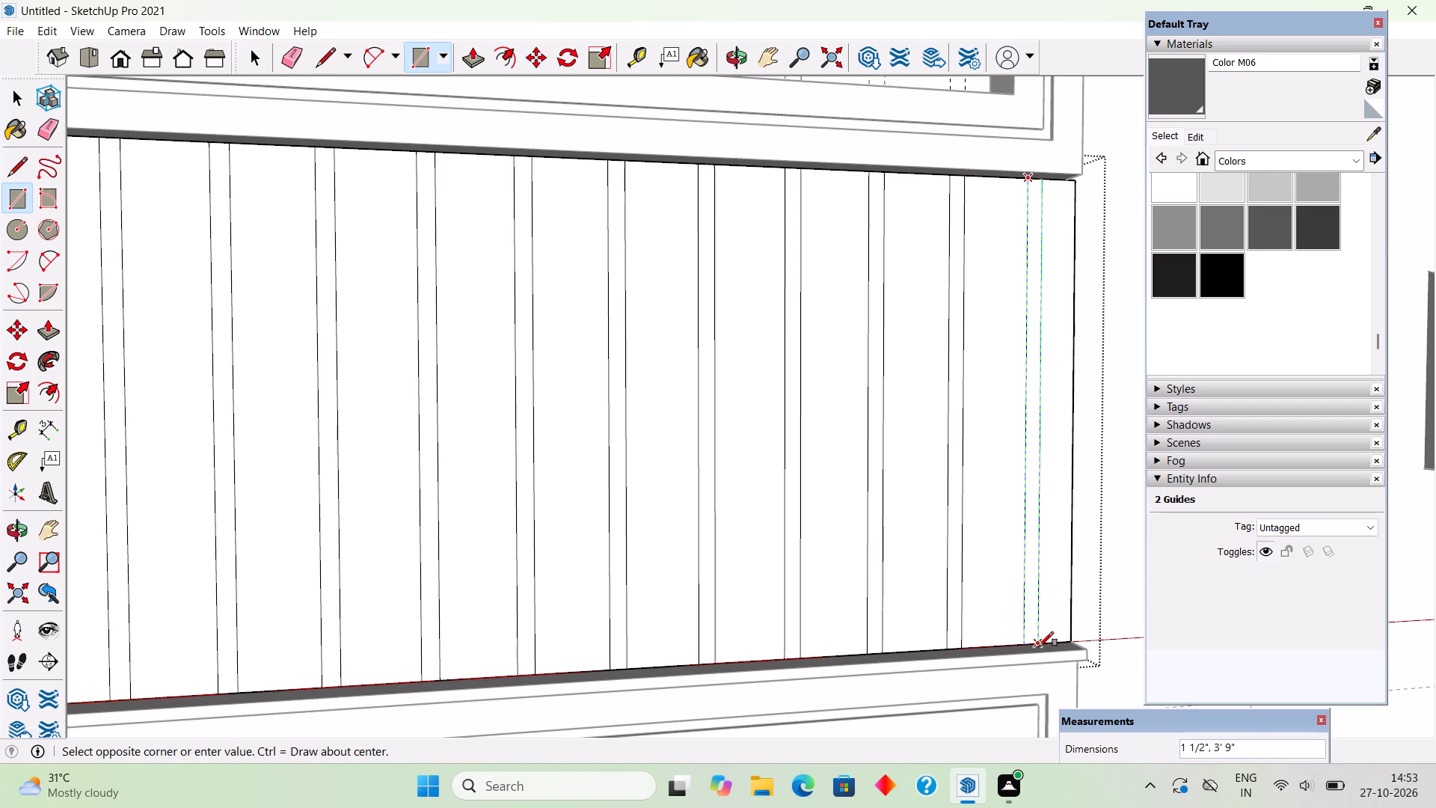
{"action": "key", "text": "space"}
Push/Pull the wide board face at the panel's left end outward by 2".
{"action": "scroll", "coordinate": [971, 346], "scroll_direction": "down", "scroll_amount": 11}
{"action": "middle_click_drag", "start_coordinate": [832, 486], "coordinate": [823, 536]}
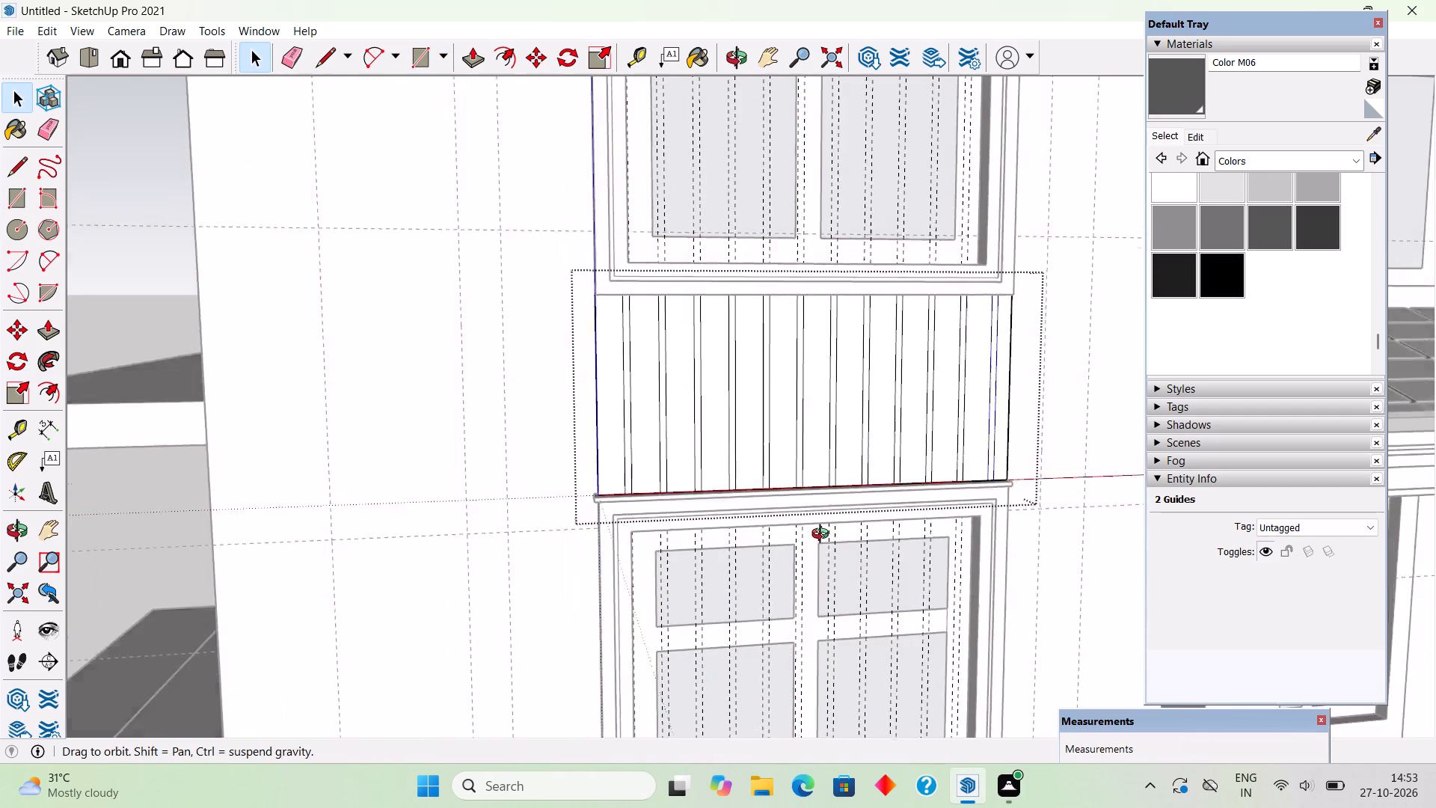
{"action": "middle_click_drag", "start_coordinate": [823, 536], "coordinate": [817, 578]}
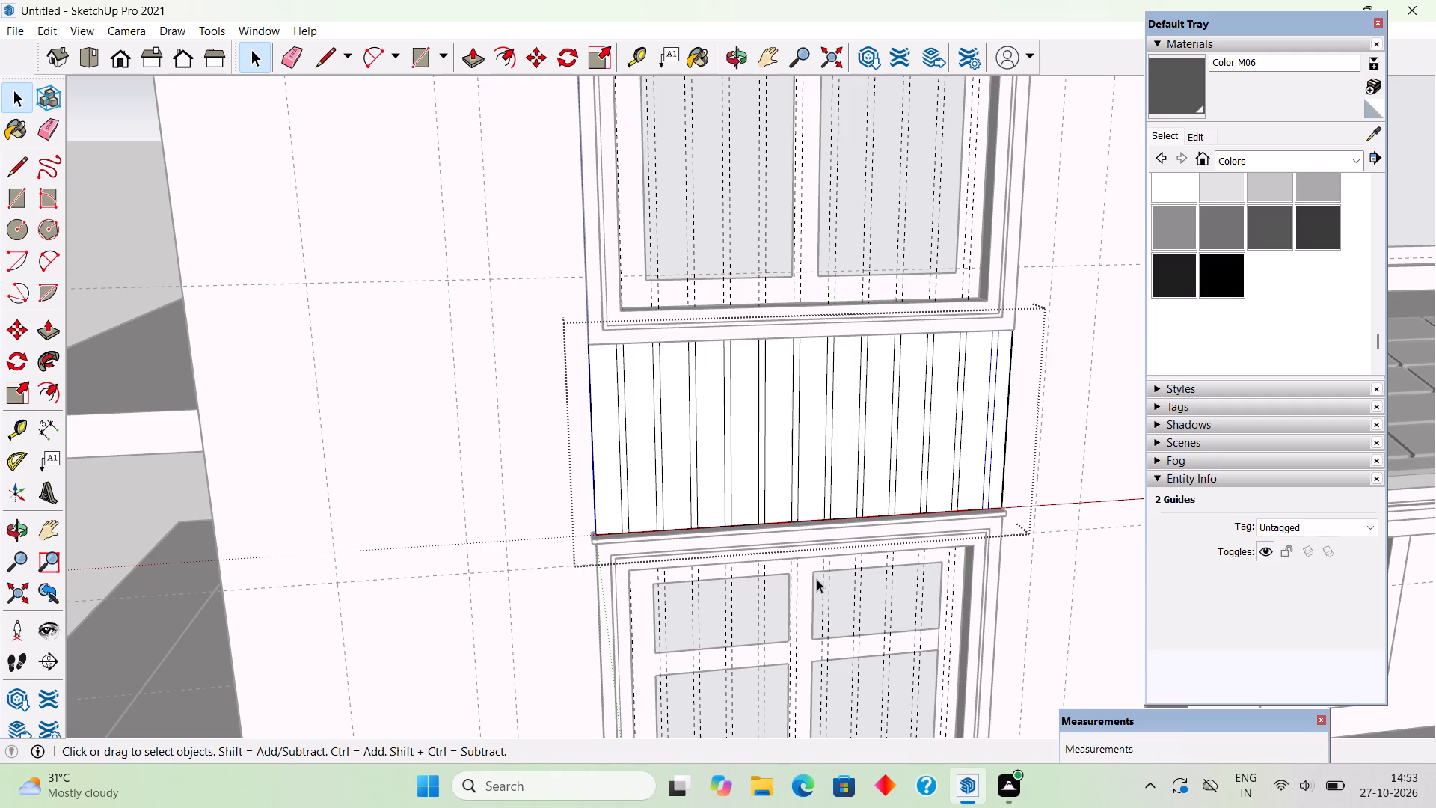
{"action": "middle_click_drag", "start_coordinate": [763, 548], "coordinate": [906, 626]}
{"action": "middle_click_drag", "start_coordinate": [758, 521], "coordinate": [770, 530]}
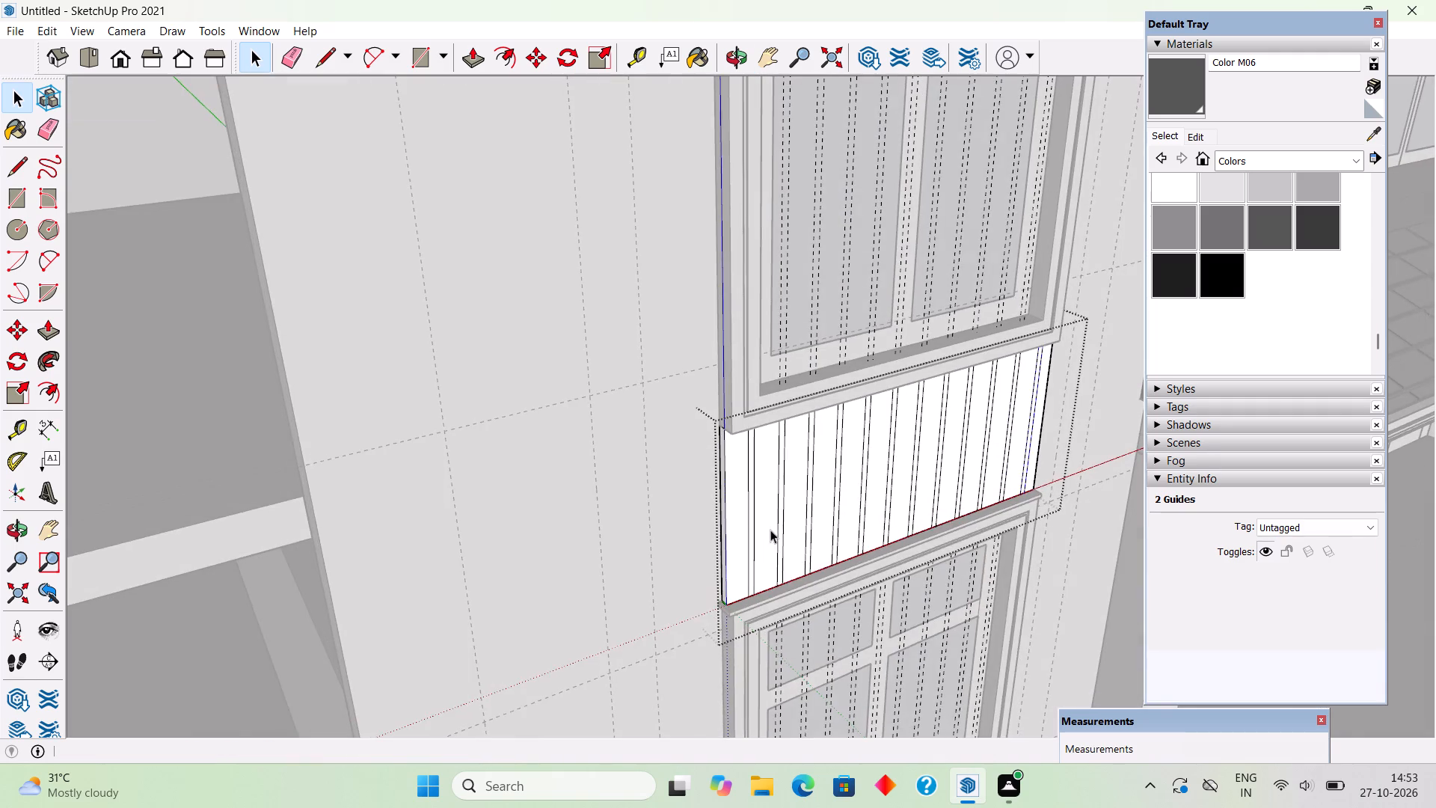
{"action": "scroll", "coordinate": [758, 521], "scroll_direction": "up", "scroll_amount": 5}
{"action": "left_click", "coordinate": [723, 495]}
{"action": "key", "text": "p"}
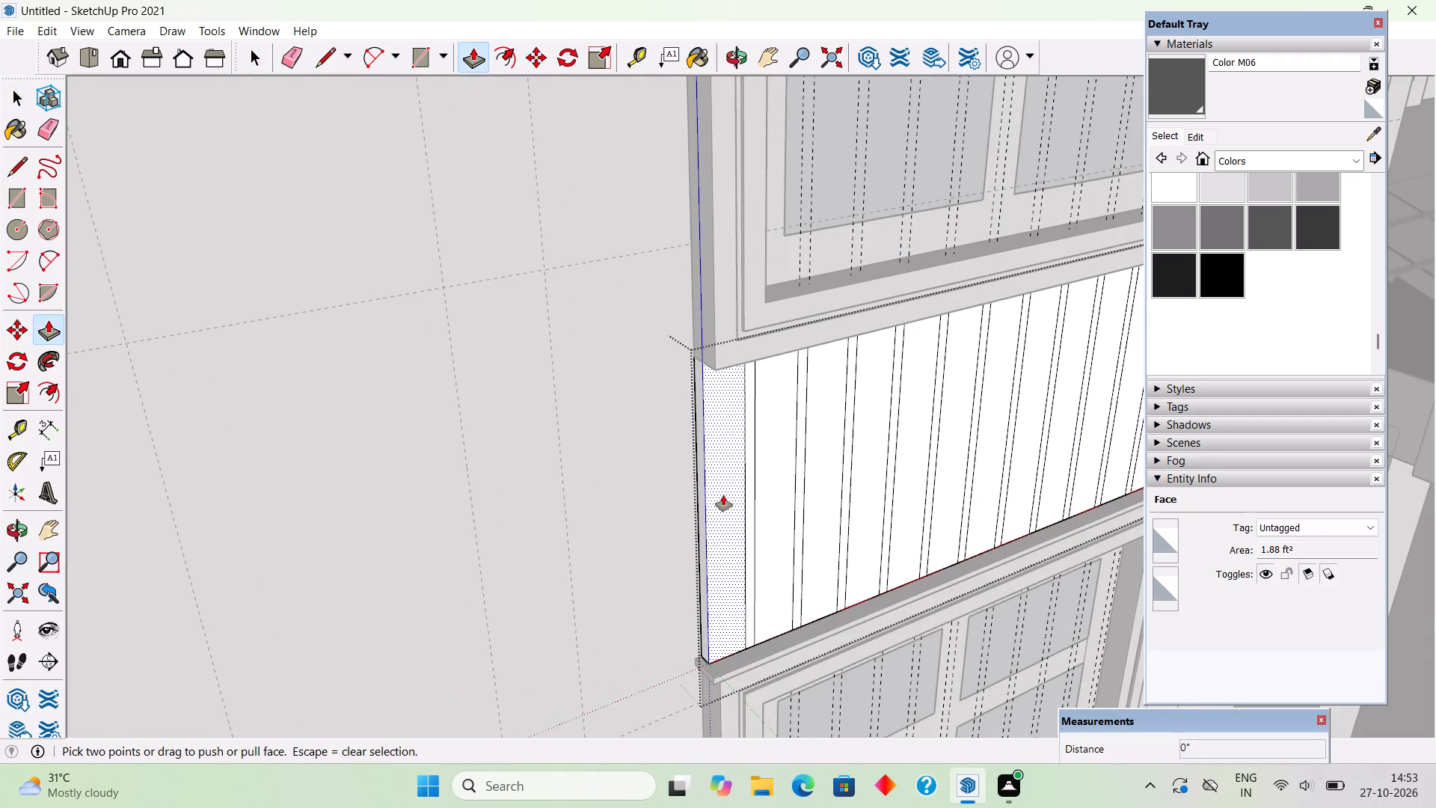
{"action": "left_click", "coordinate": [723, 495]}
{"action": "type", "text": "2\""}
{"action": "key", "text": "Return"}
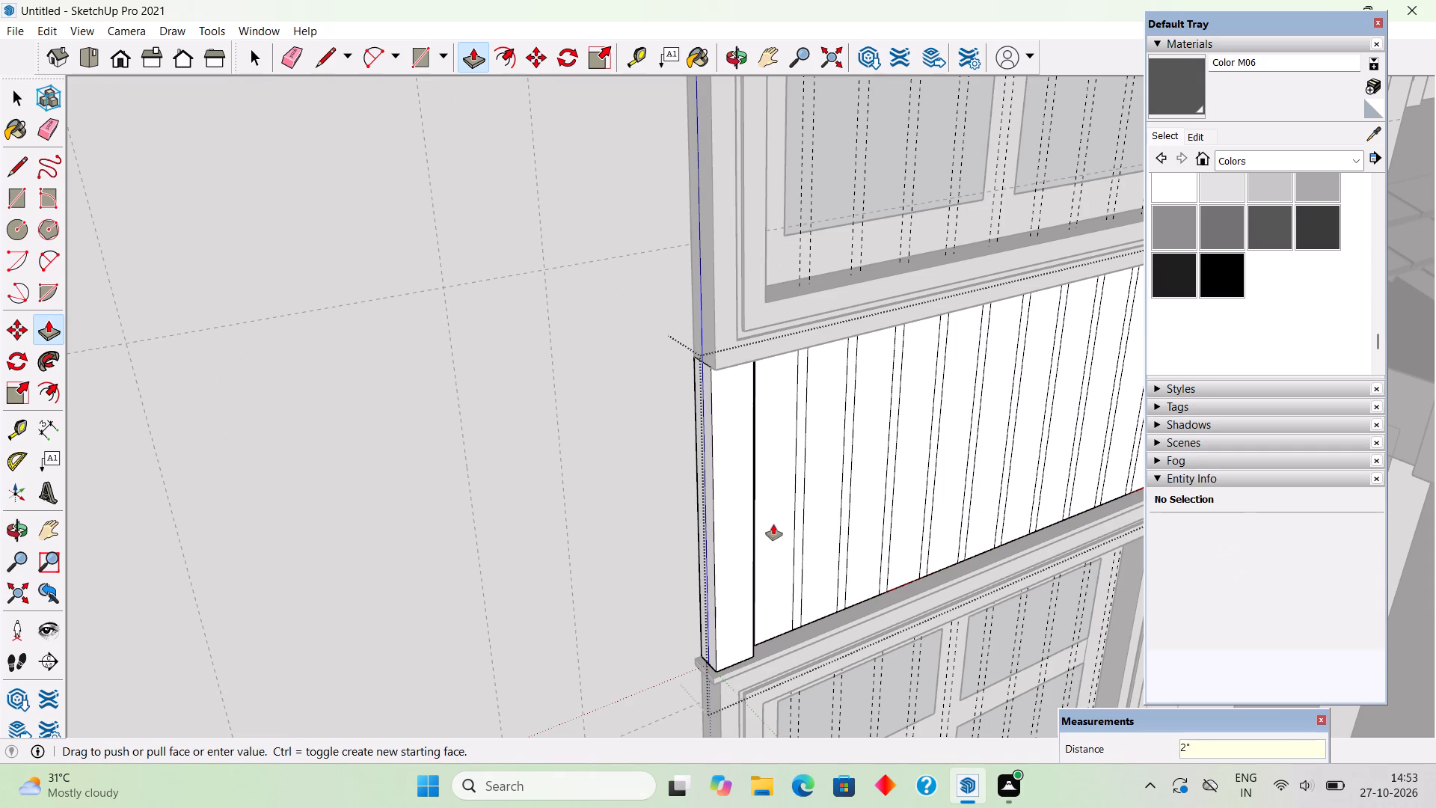
Push/Pull the second through seventh wide board faces outward, flush with the 2" board at the left end, leaving the narrow strips recessed.
{"action": "double_click", "coordinate": [777, 526]}
{"action": "middle_click_drag", "start_coordinate": [708, 554], "coordinate": [521, 548]}
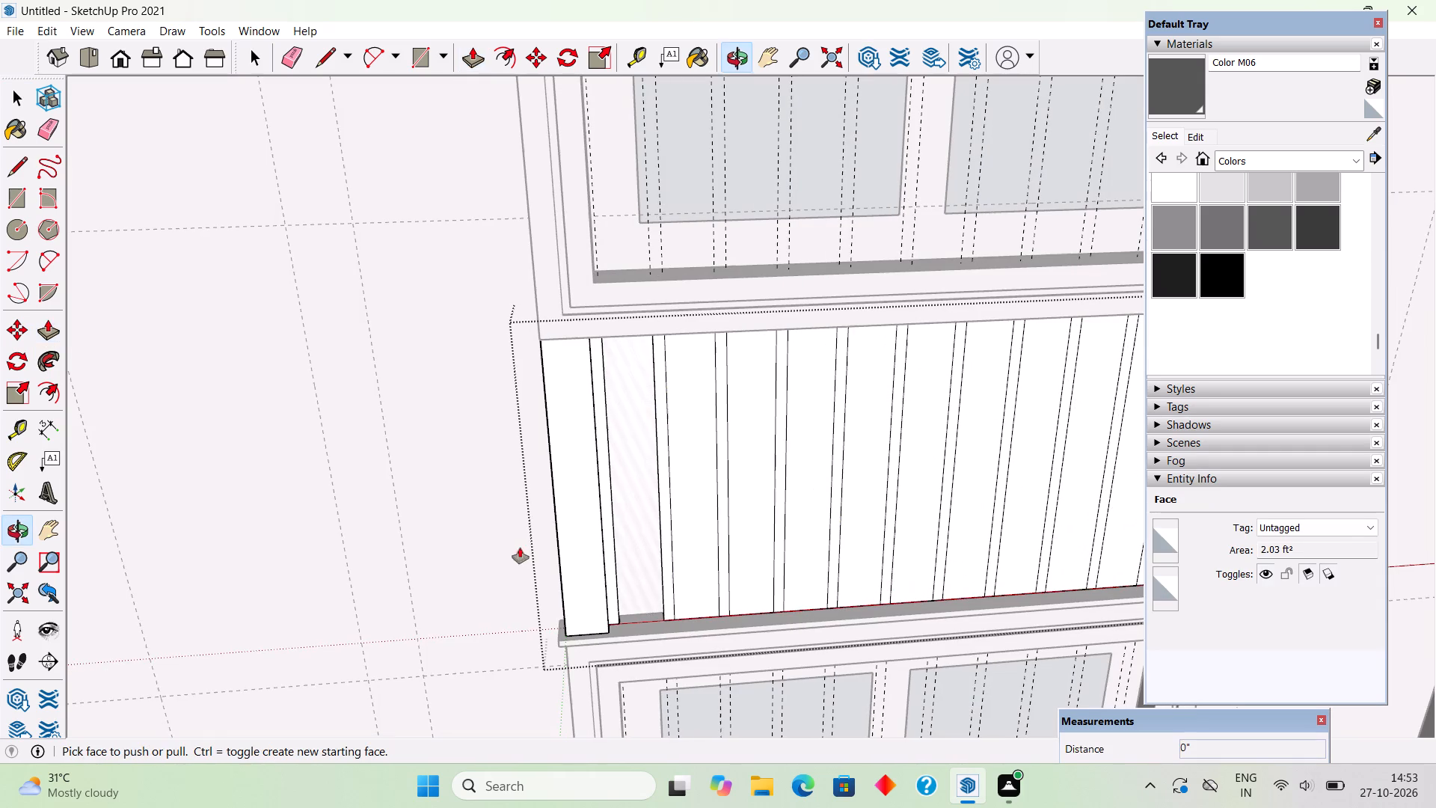
{"action": "left_click", "coordinate": [626, 527]}
{"action": "left_click", "coordinate": [595, 541]}
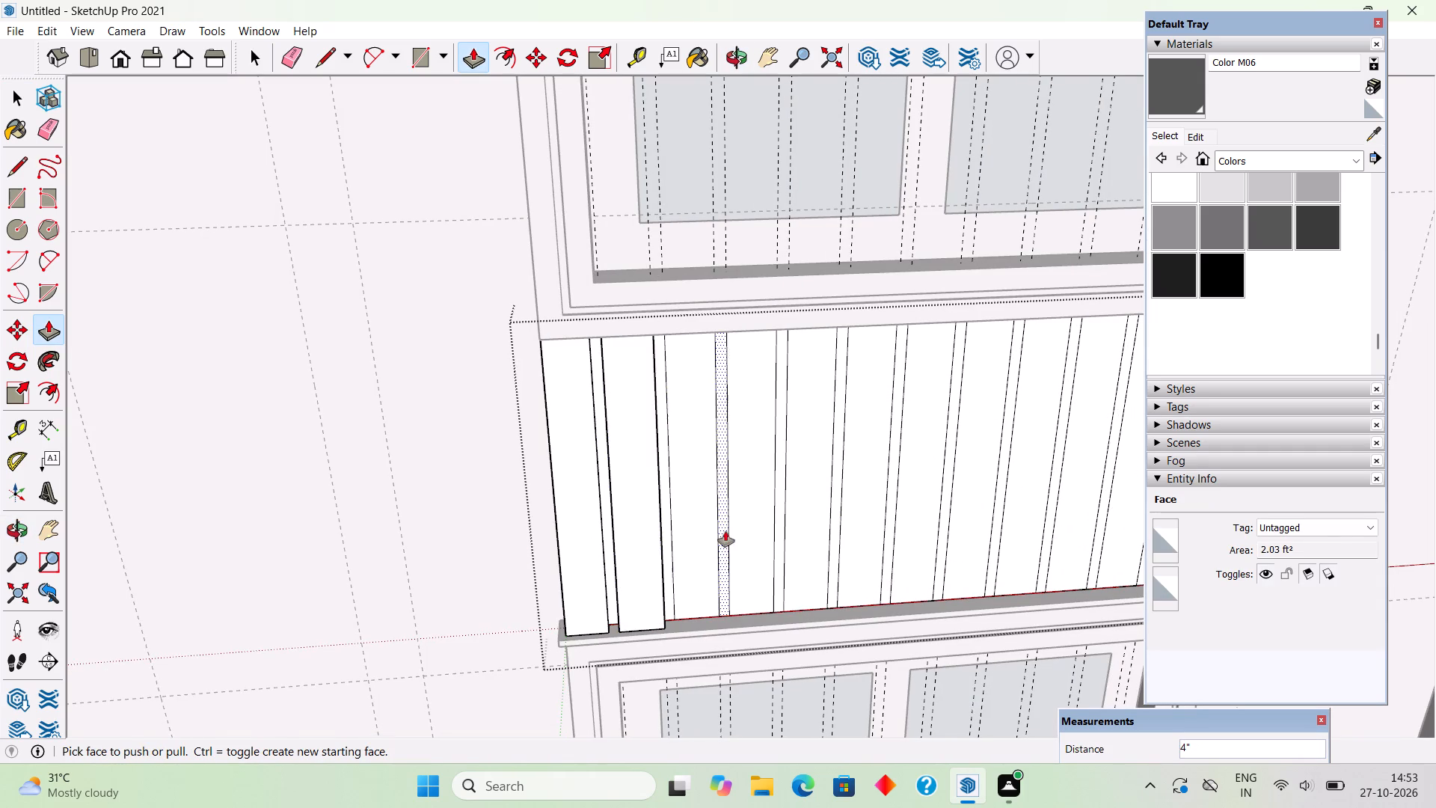
{"action": "left_click", "coordinate": [691, 533]}
{"action": "left_click", "coordinate": [653, 546]}
{"action": "left_click", "coordinate": [750, 527]}
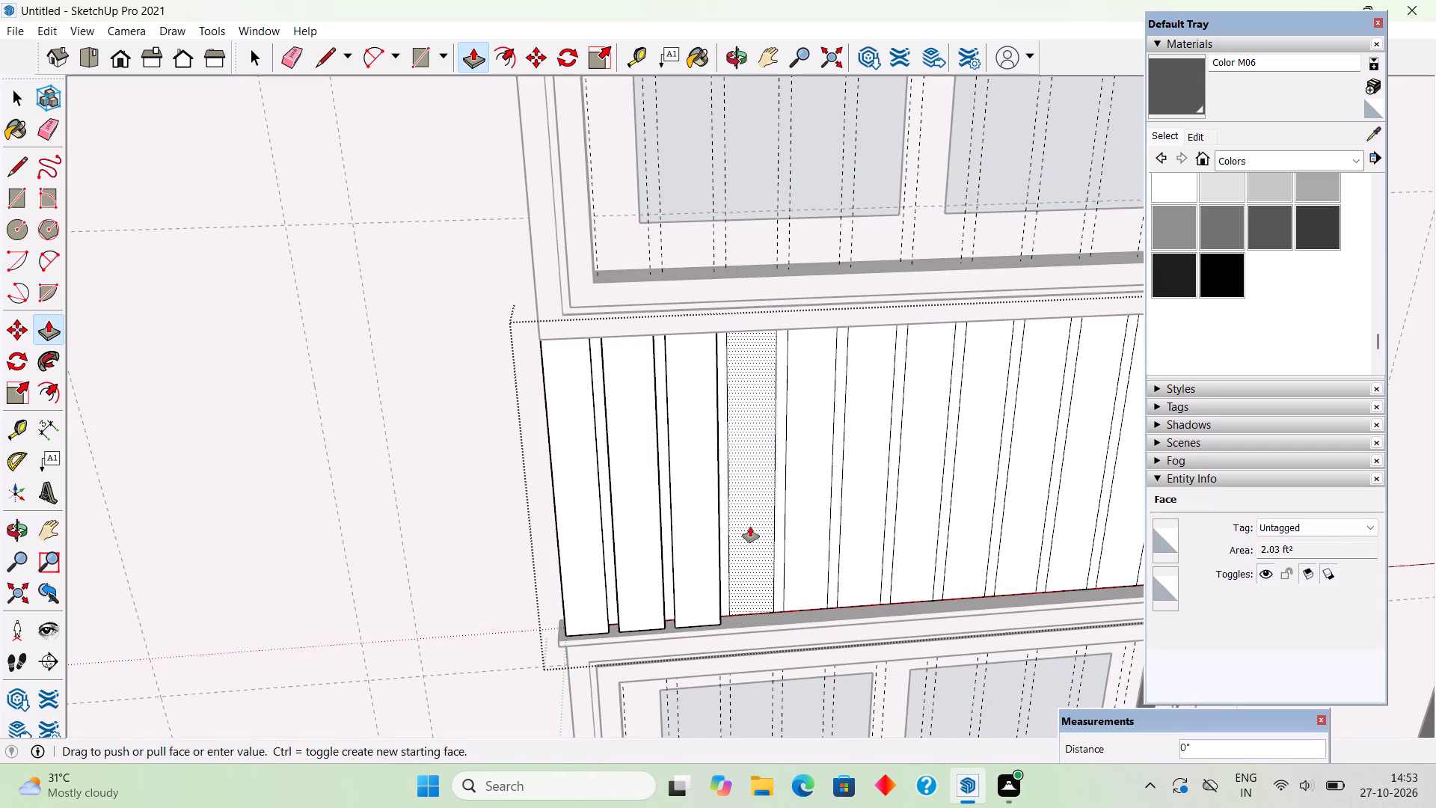
{"action": "left_click", "coordinate": [713, 532]}
{"action": "left_click", "coordinate": [816, 519]}
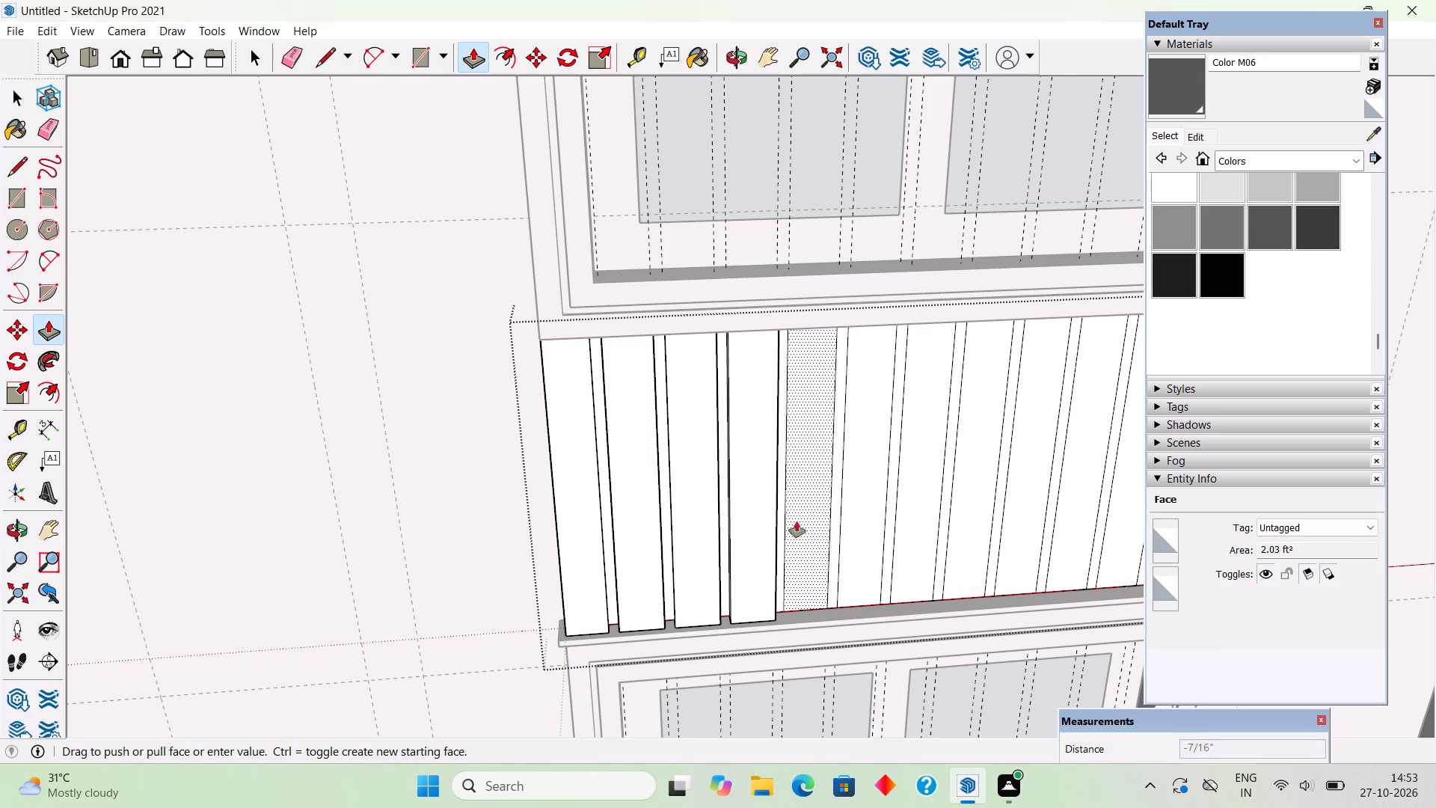
{"action": "left_click", "coordinate": [757, 527]}
{"action": "left_click", "coordinate": [845, 537]}
{"action": "left_click", "coordinate": [813, 542]}
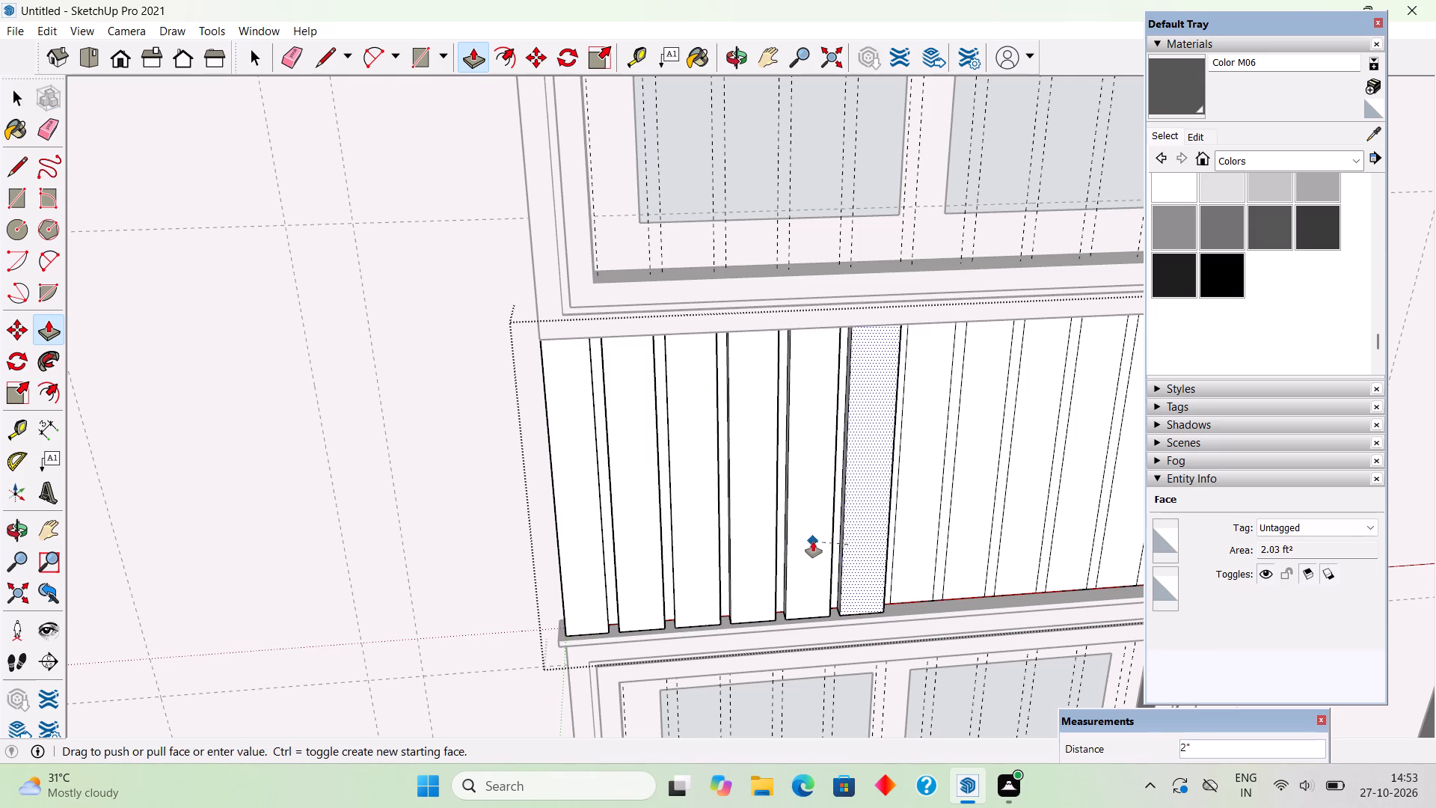
{"action": "left_click", "coordinate": [910, 539]}
{"action": "left_click", "coordinate": [874, 548]}
Push/Pull the eighth to twelfth wide boards and the narrower end board outward, flush with the 2" boards, and leave the panel group.
{"action": "scroll", "coordinate": [678, 592], "scroll_direction": "down", "scroll_amount": 8}
{"action": "scroll", "coordinate": [994, 572], "scroll_direction": "up", "scroll_amount": 5}
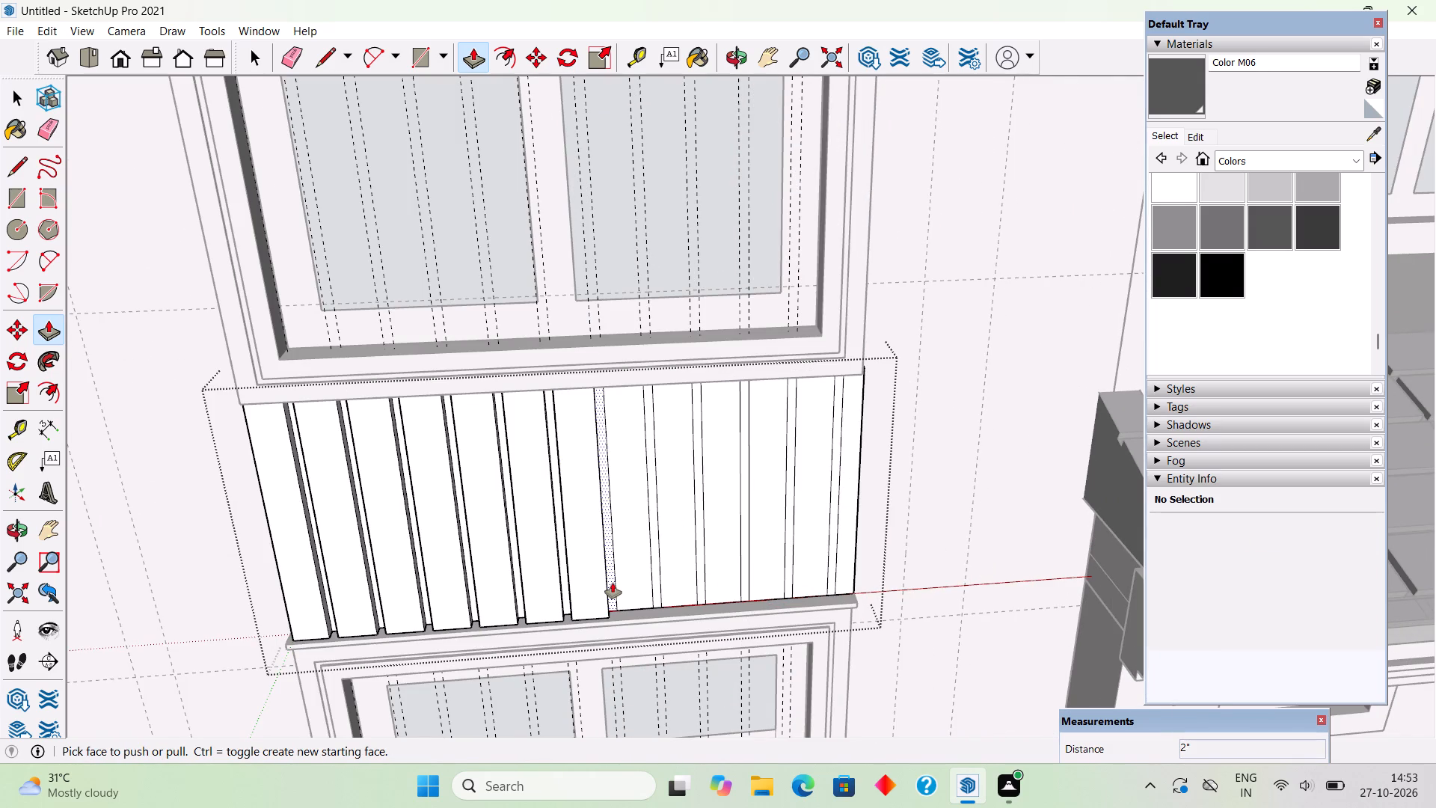
{"action": "left_click", "coordinate": [628, 579]}
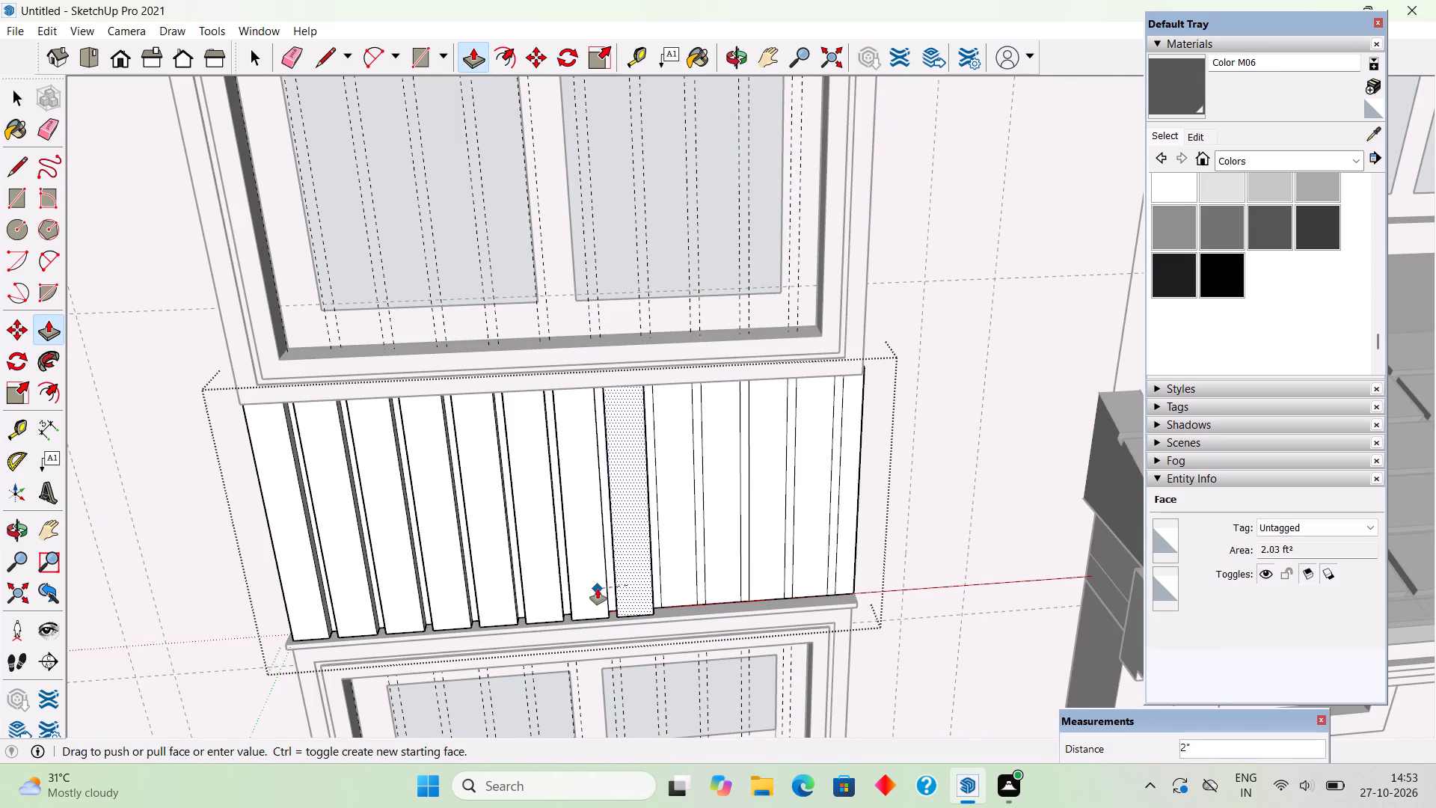
{"action": "left_click", "coordinate": [598, 589]}
{"action": "left_click", "coordinate": [667, 573]}
{"action": "left_click", "coordinate": [643, 580]}
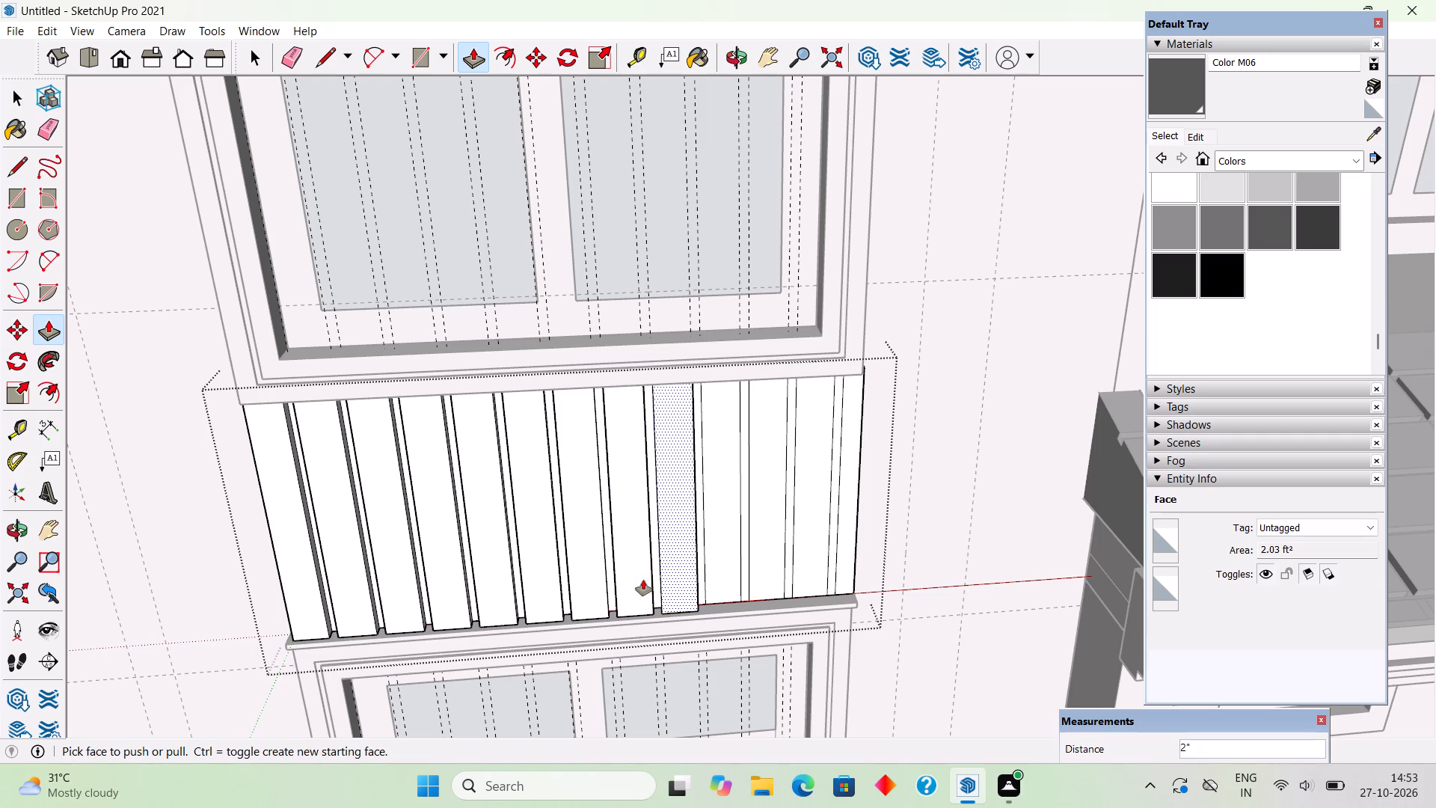
{"action": "left_click", "coordinate": [708, 573]}
{"action": "left_click", "coordinate": [681, 579]}
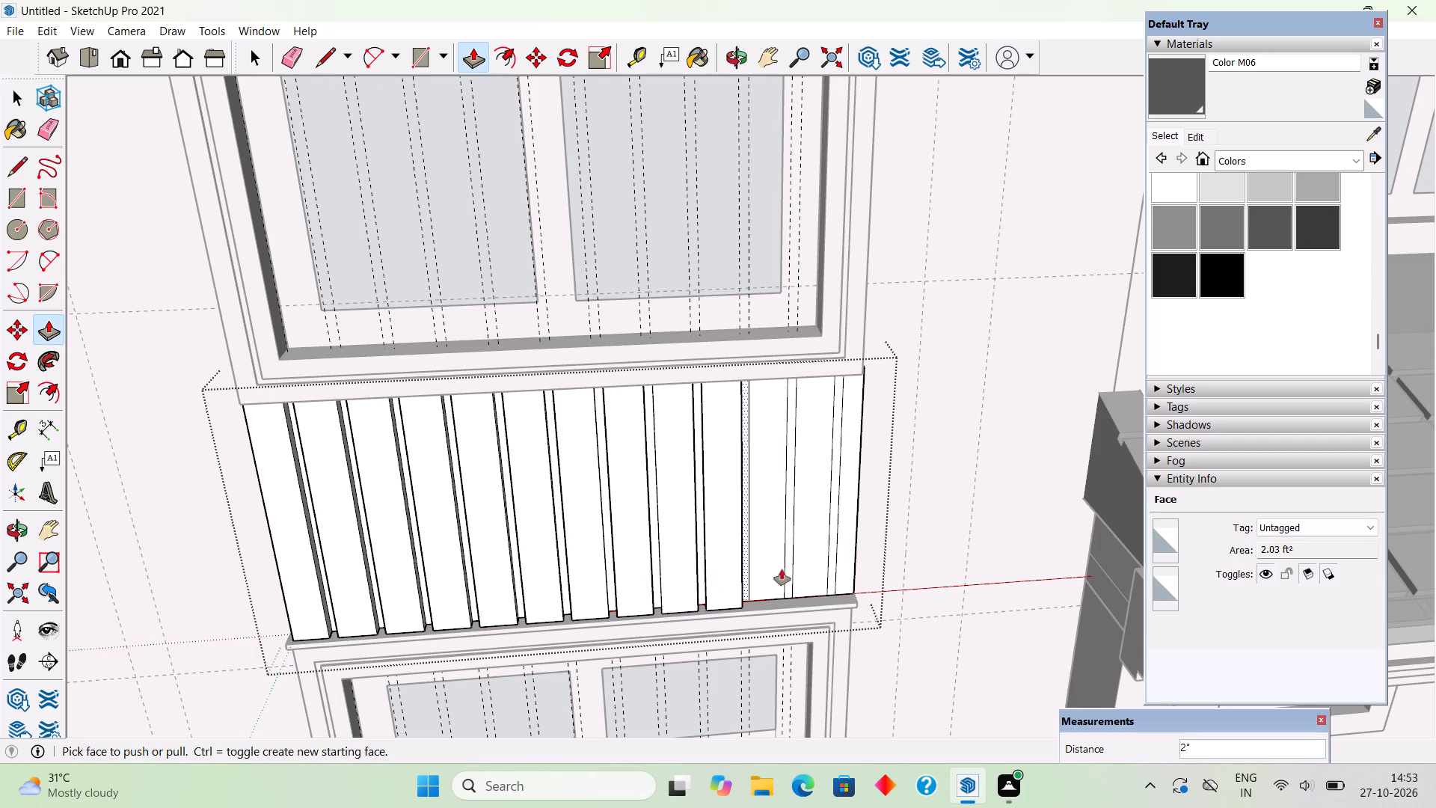
{"action": "left_click", "coordinate": [778, 571]}
{"action": "left_click", "coordinate": [730, 575]}
{"action": "left_click", "coordinate": [815, 565]}
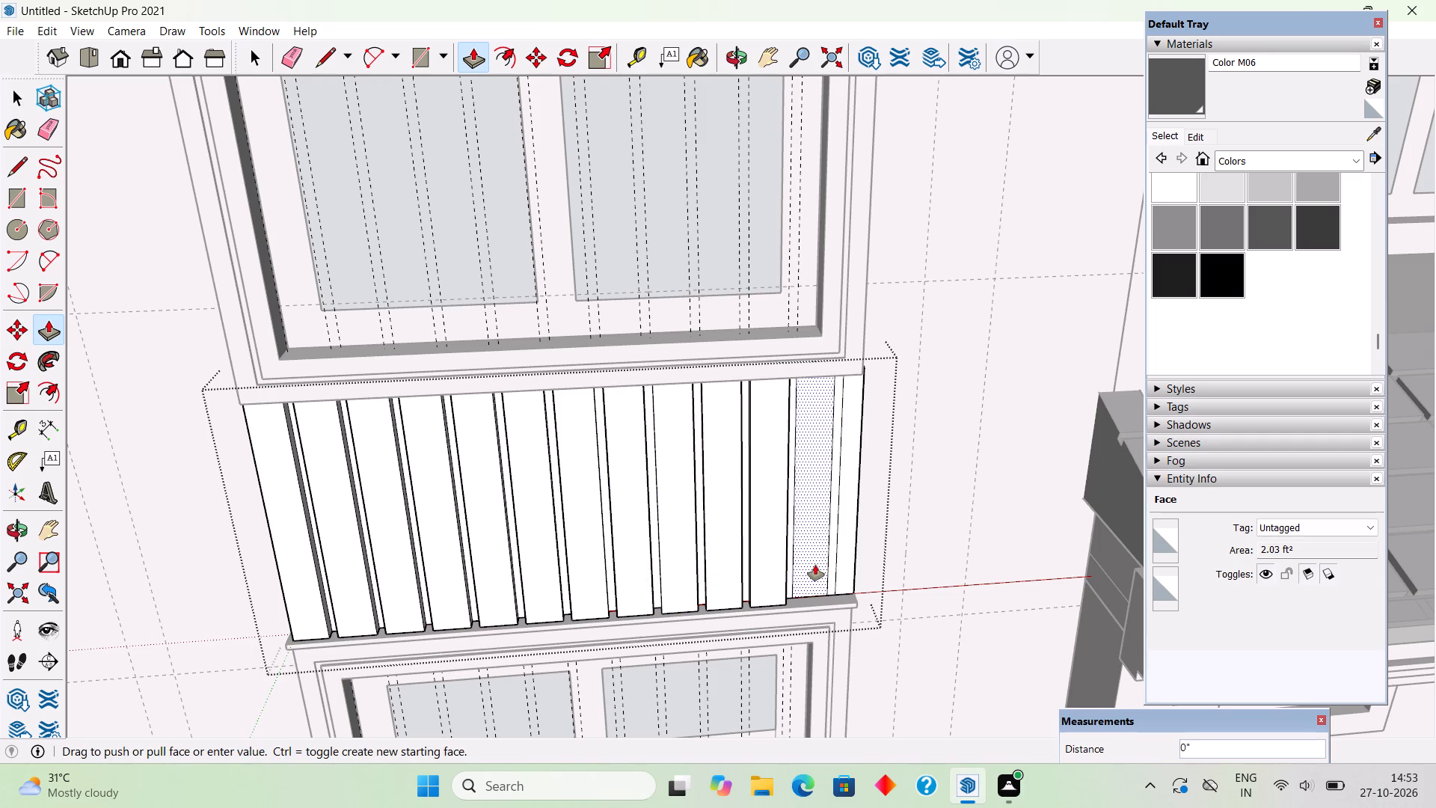
{"action": "left_click", "coordinate": [777, 568]}
{"action": "left_click", "coordinate": [854, 545]}
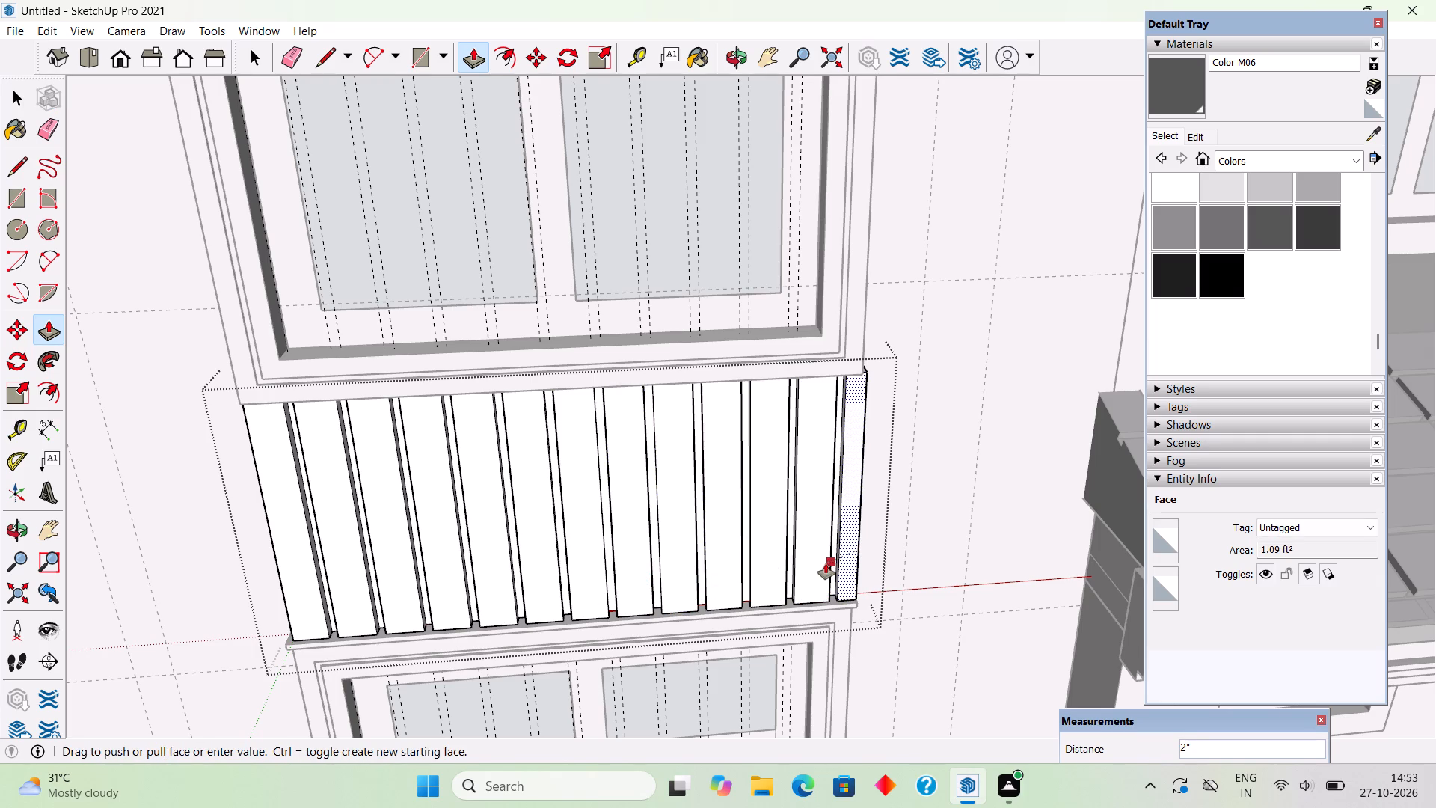
{"action": "left_click", "coordinate": [825, 564]}
{"action": "key", "text": "space"}
{"action": "scroll", "coordinate": [825, 564], "scroll_direction": "down", "scroll_amount": 12}
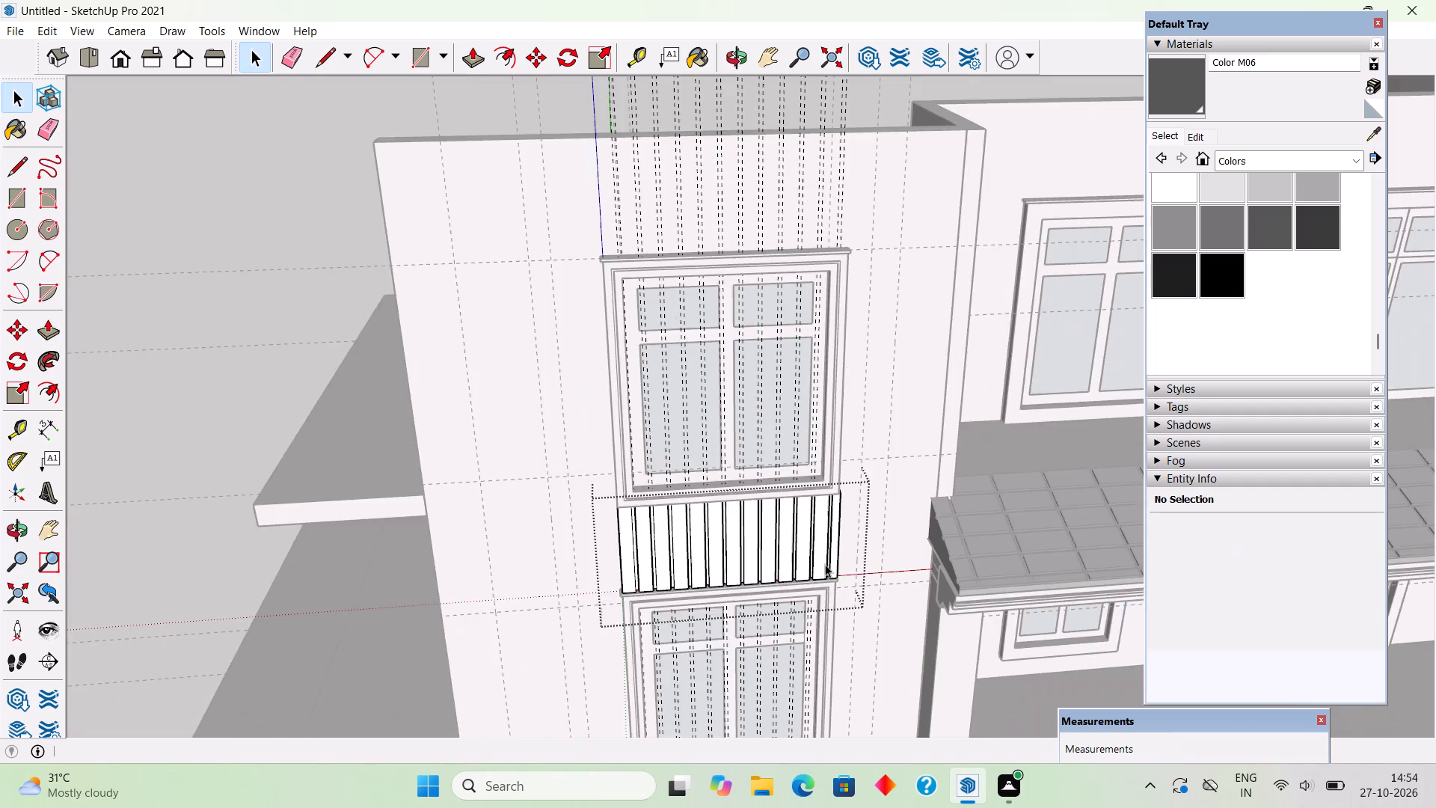
{"action": "scroll", "coordinate": [825, 564], "scroll_direction": "down", "scroll_amount": 5}
{"action": "middle_click_drag", "start_coordinate": [815, 569], "coordinate": [744, 394]}
{"action": "left_click", "coordinate": [533, 268]}
Draw a full-height rectangle about 3' 7 3/4" by 27' 6" on the wall, from the guide beside the windows to the corner next to the porch.
{"action": "scroll", "coordinate": [752, 470], "scroll_direction": "up", "scroll_amount": 5}
{"action": "scroll", "coordinate": [470, 388], "scroll_direction": "down", "scroll_amount": 2}
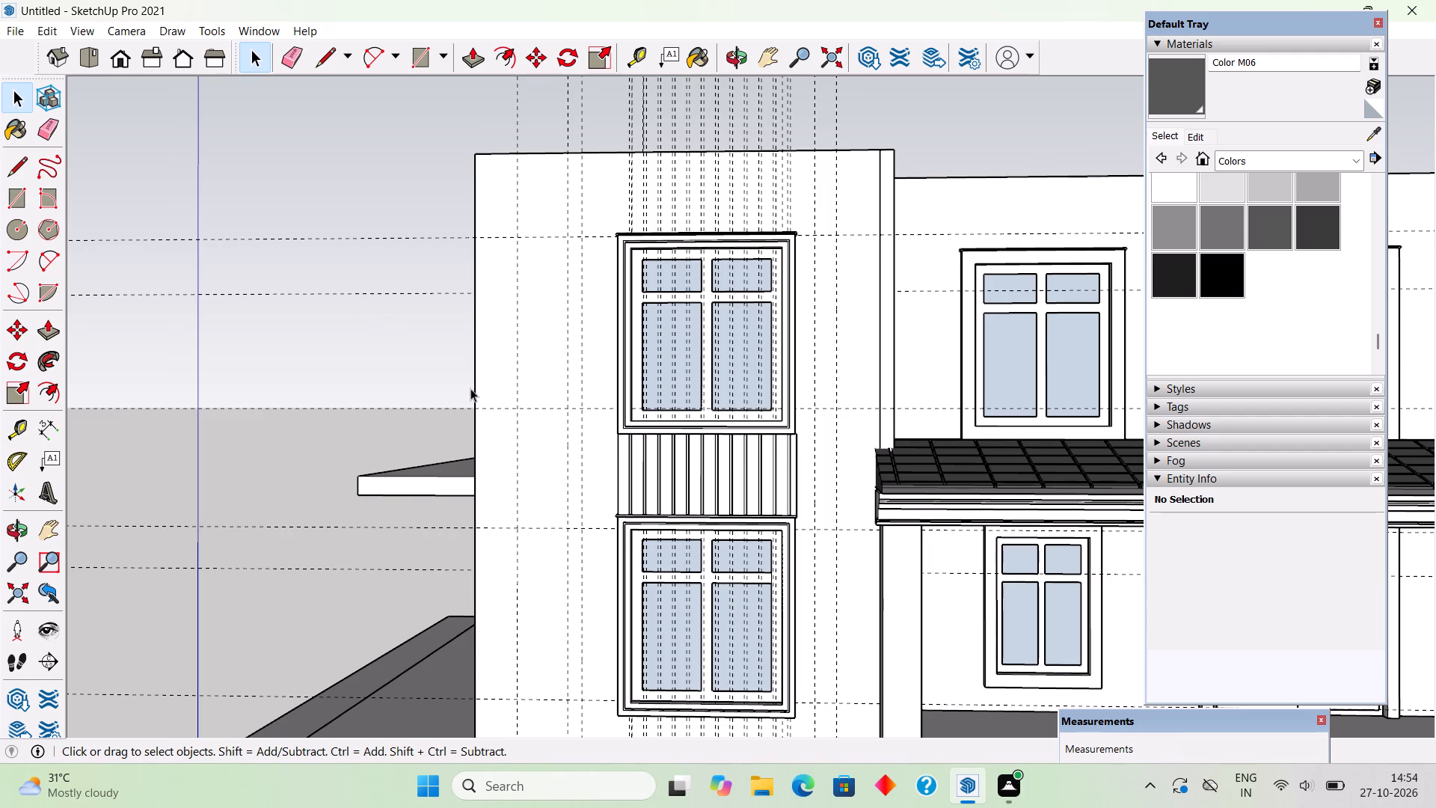
{"action": "middle_click_drag", "start_coordinate": [509, 373], "coordinate": [645, 535]}
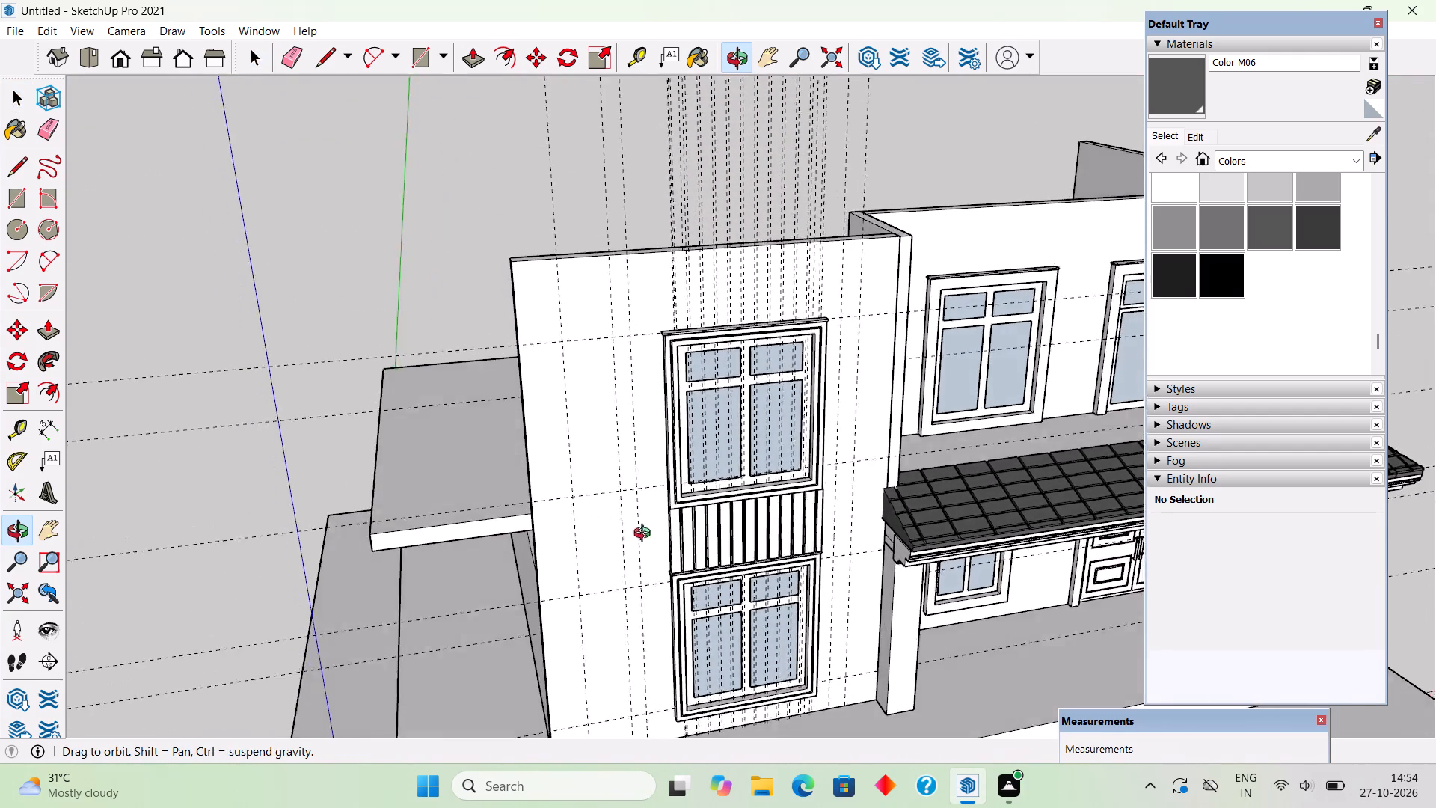
{"action": "middle_click_drag", "start_coordinate": [645, 535], "coordinate": [580, 430]}
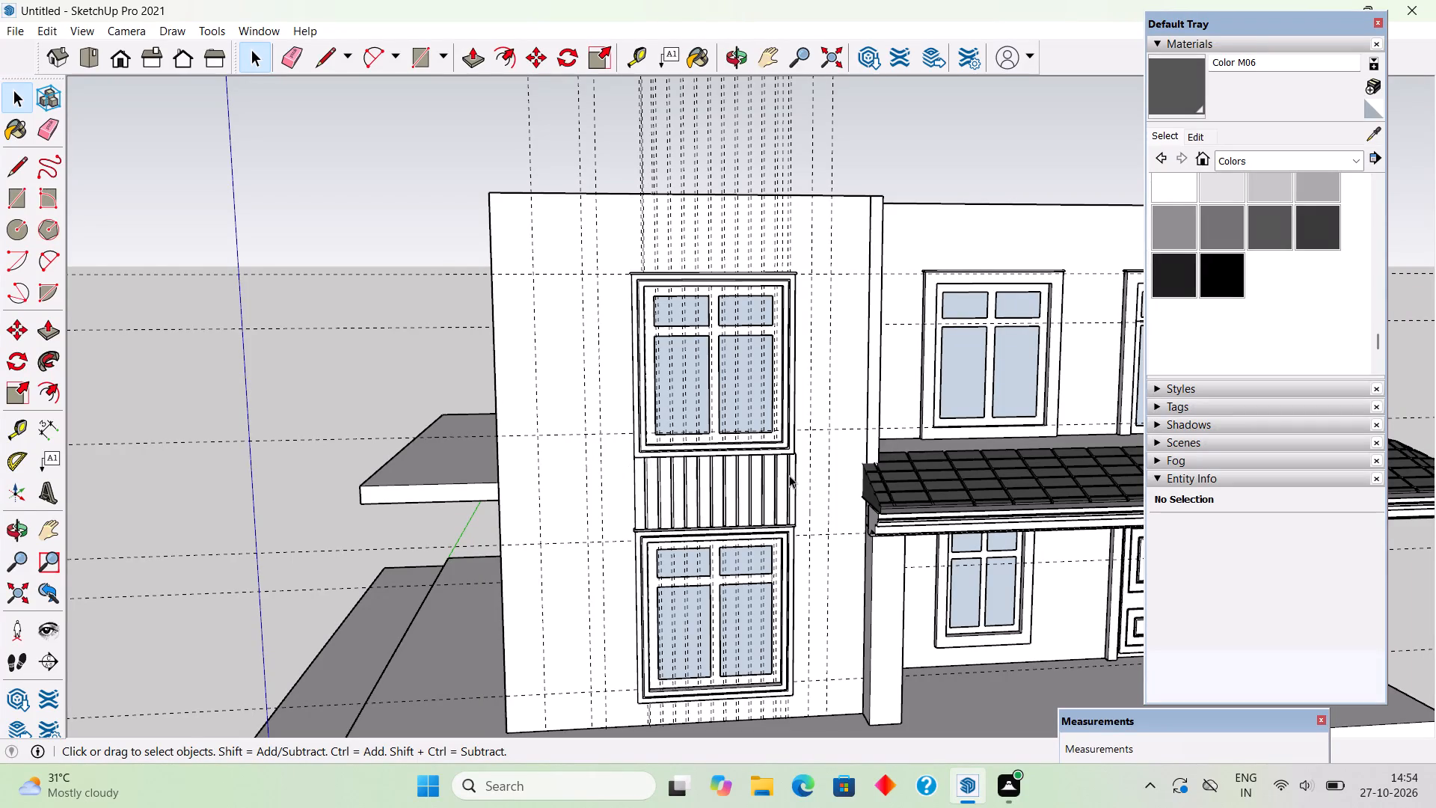
{"action": "key", "text": "r"}
{"action": "left_click", "coordinate": [807, 715]}
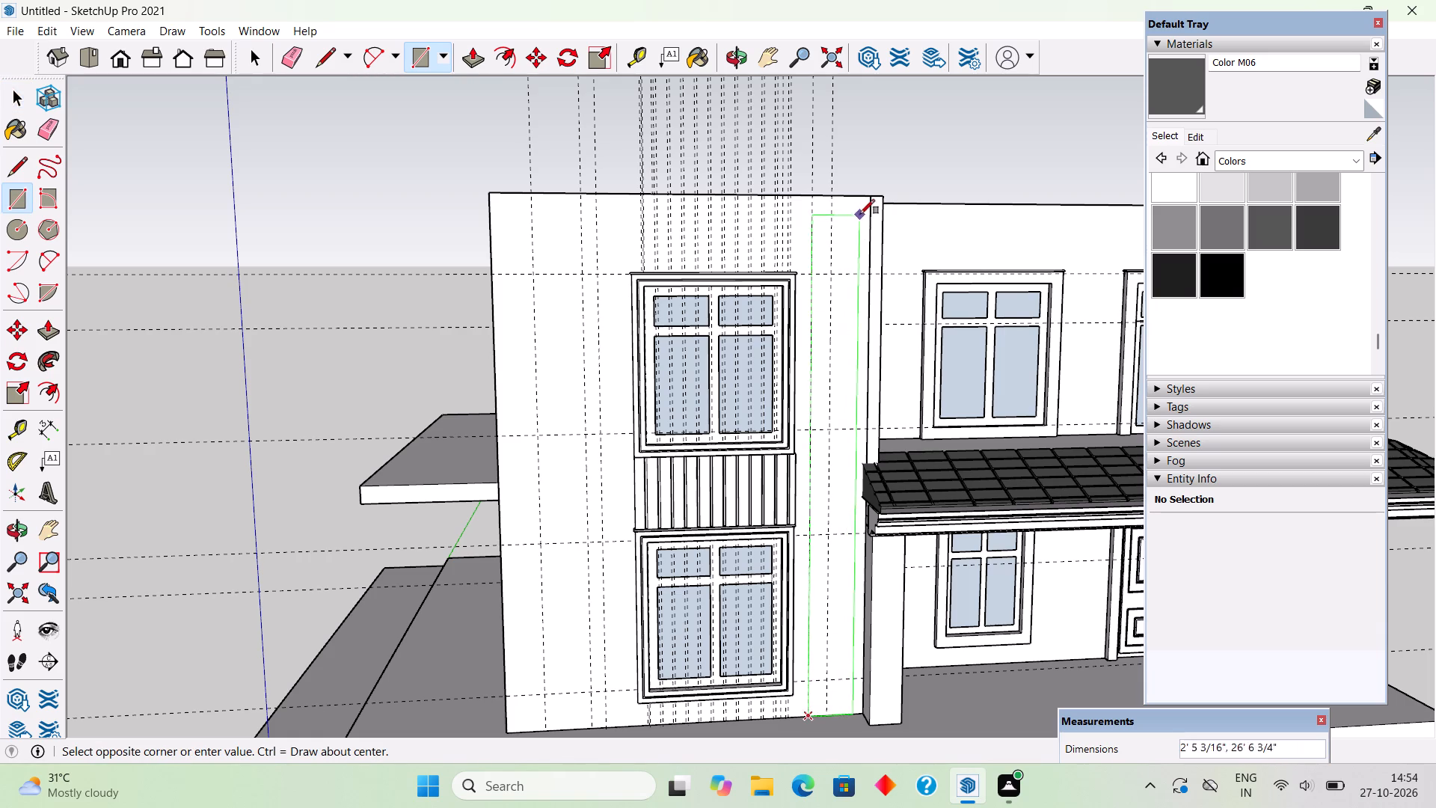
{"action": "left_click", "coordinate": [886, 201]}
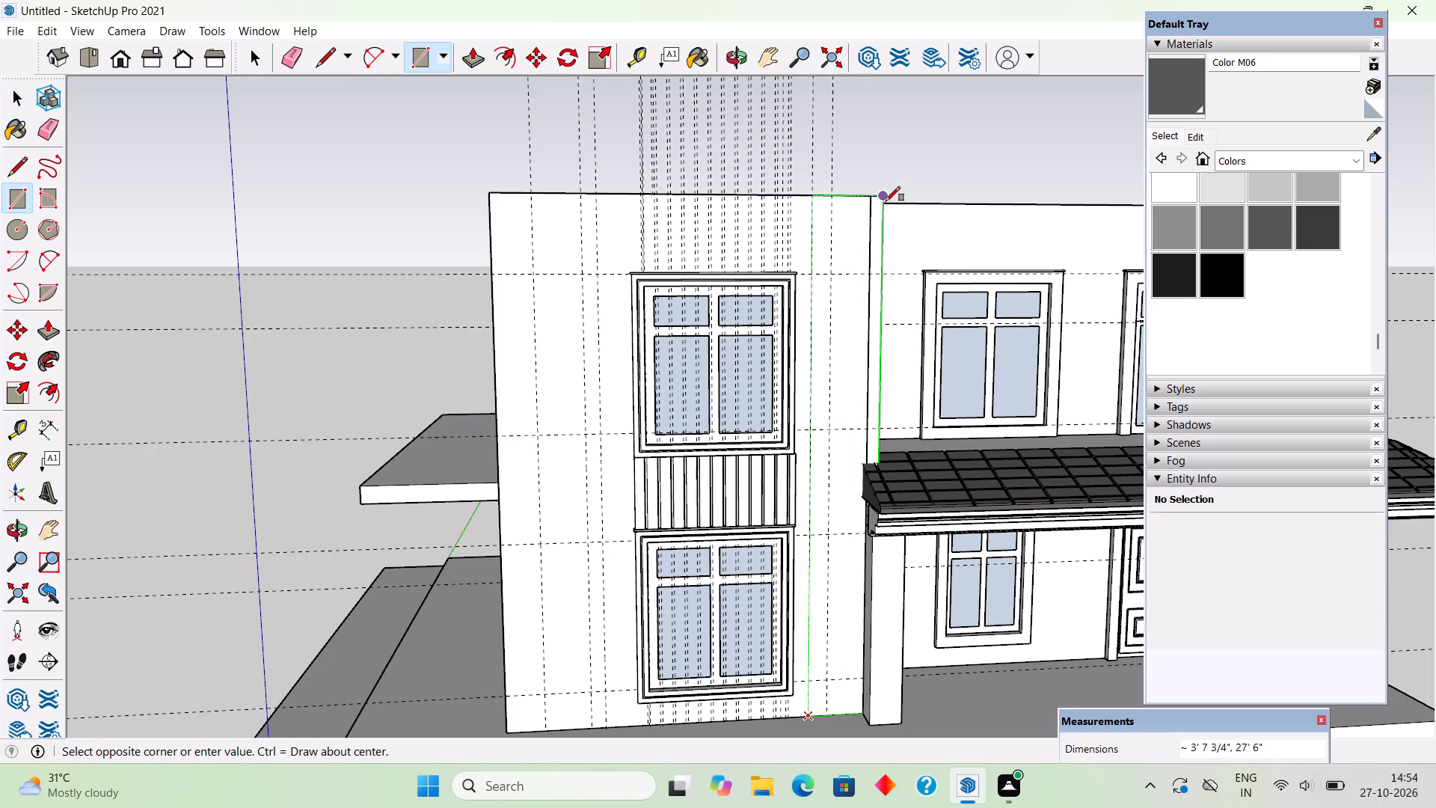
Push/Pull the new full-height strip beside the windows outward by 6".
{"action": "key", "text": "p"}
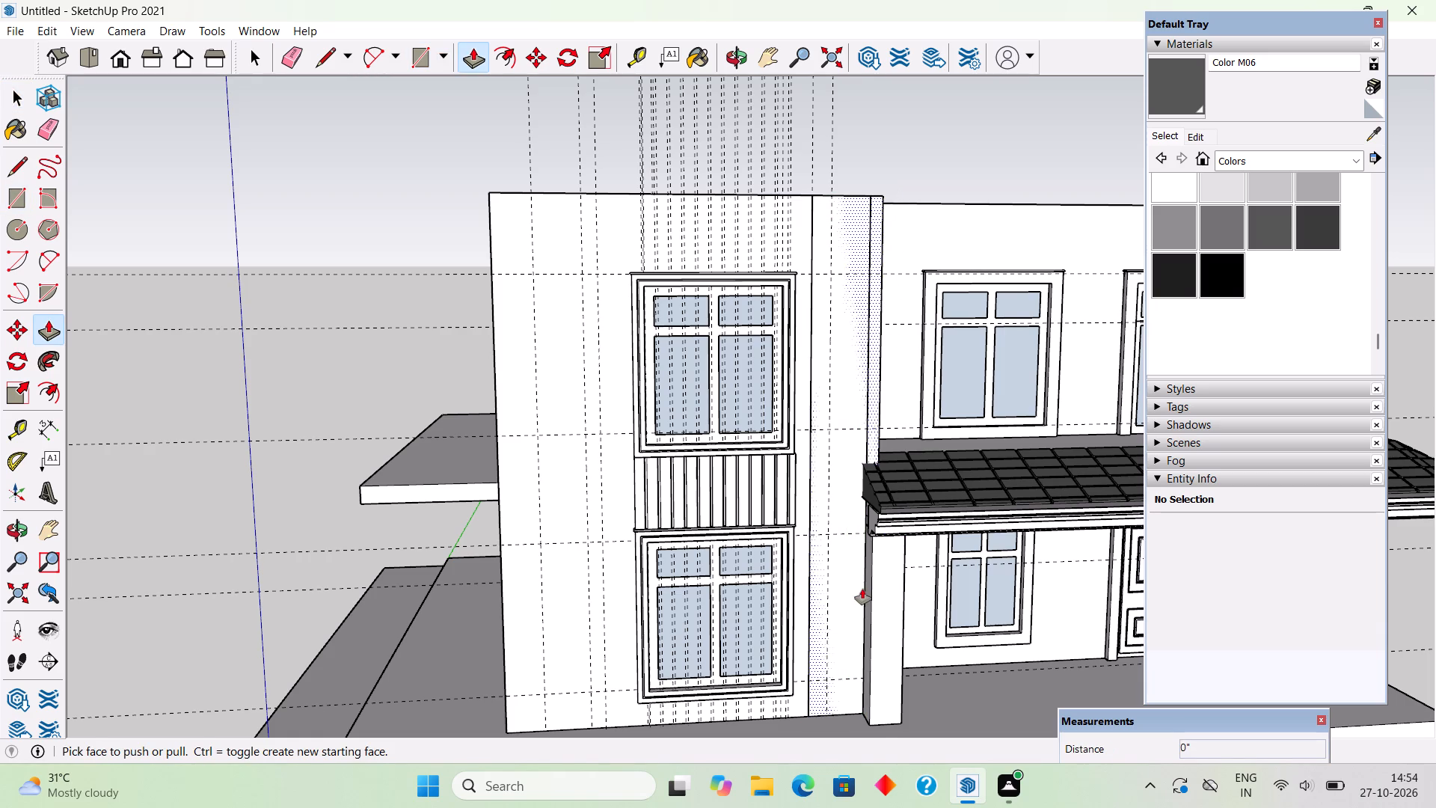
{"action": "left_click", "coordinate": [851, 591]}
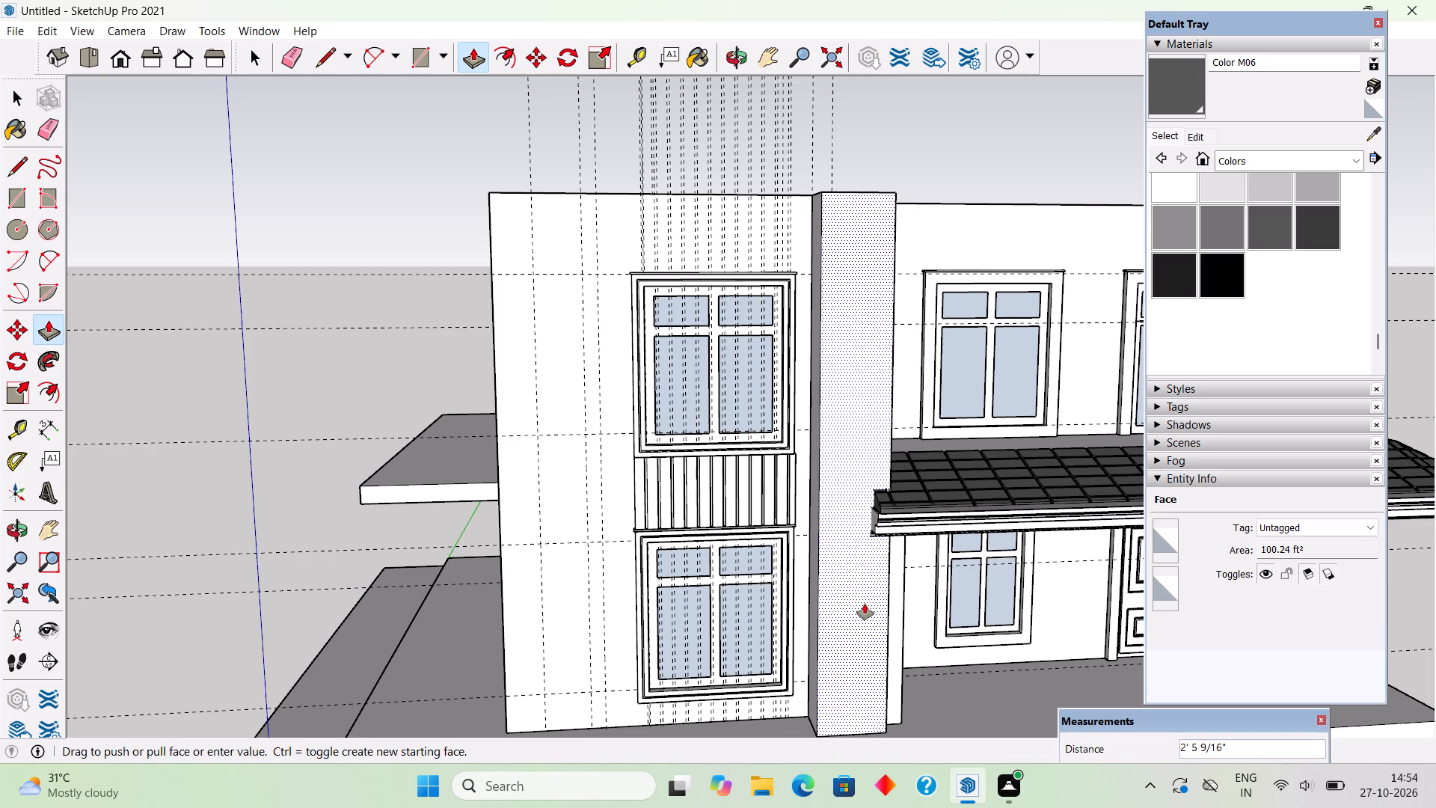
{"action": "type", "text": "6\""}
{"action": "key", "text": "Return"}
{"action": "key", "text": "space"}
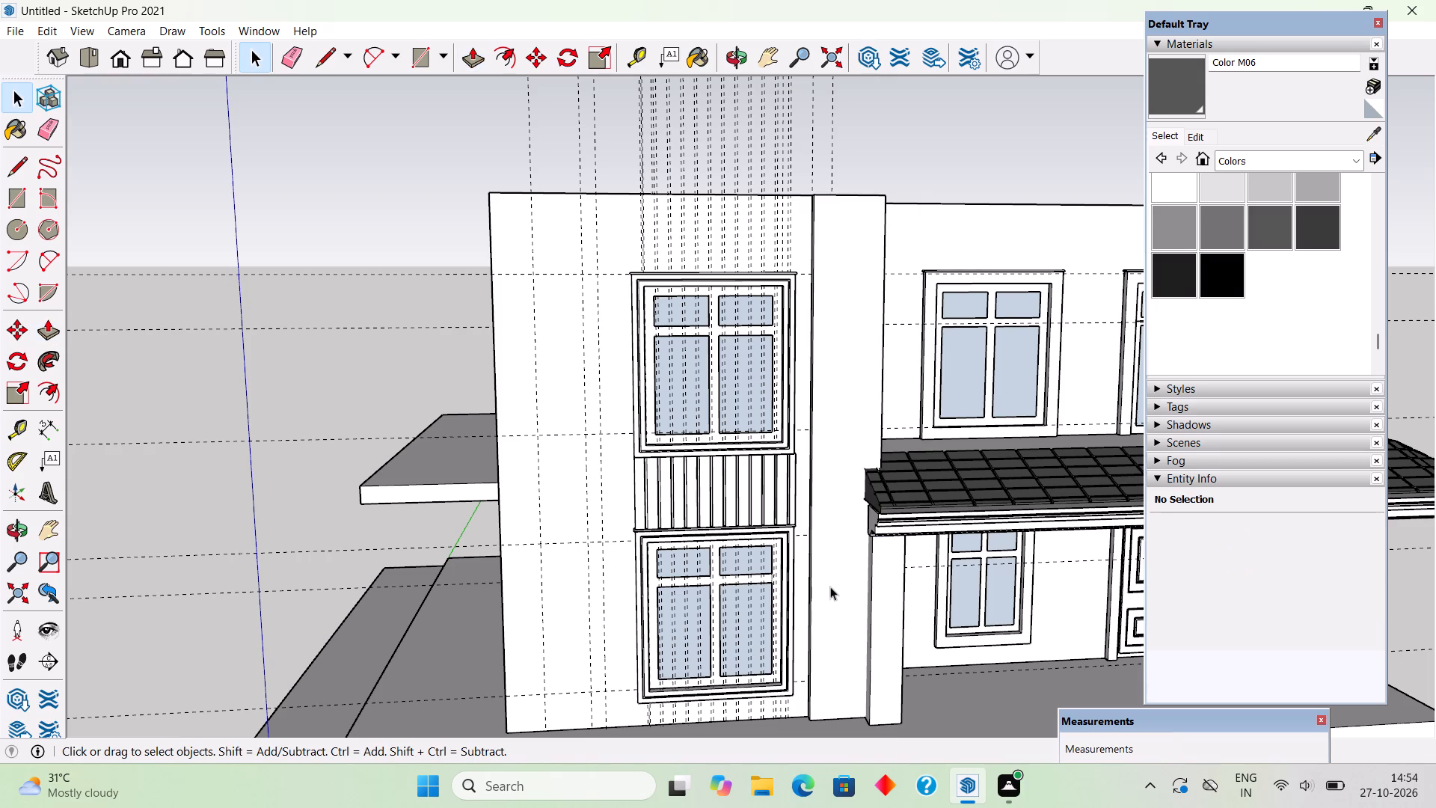
Push/Pull the full-height strip's front face outward by a further 1'.
{"action": "middle_click_drag", "start_coordinate": [814, 554], "coordinate": [694, 704]}
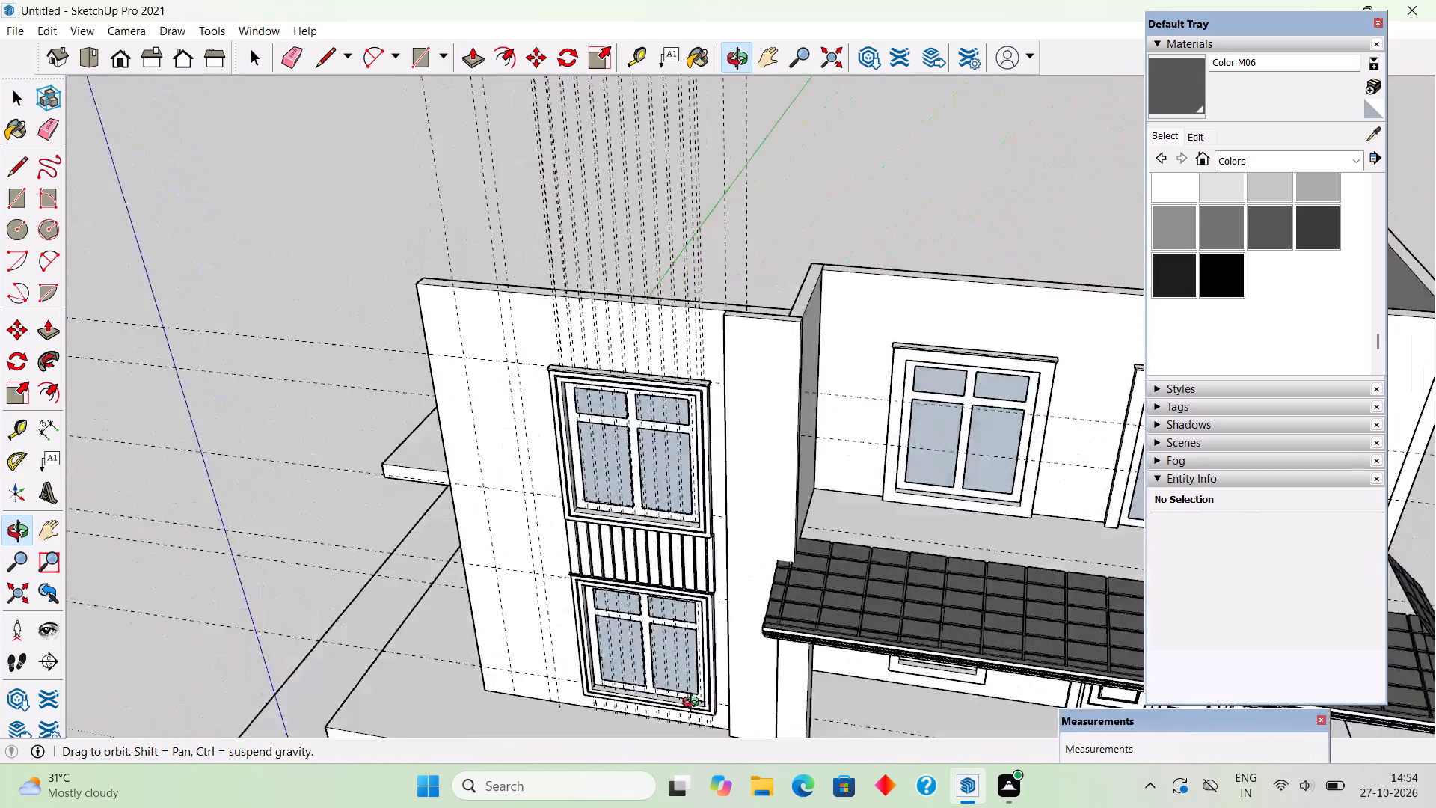
{"action": "middle_click_drag", "start_coordinate": [694, 704], "coordinate": [714, 673]}
{"action": "scroll", "coordinate": [717, 664], "scroll_direction": "down", "scroll_amount": 4}
{"action": "middle_click_drag", "start_coordinate": [747, 681], "coordinate": [895, 537]}
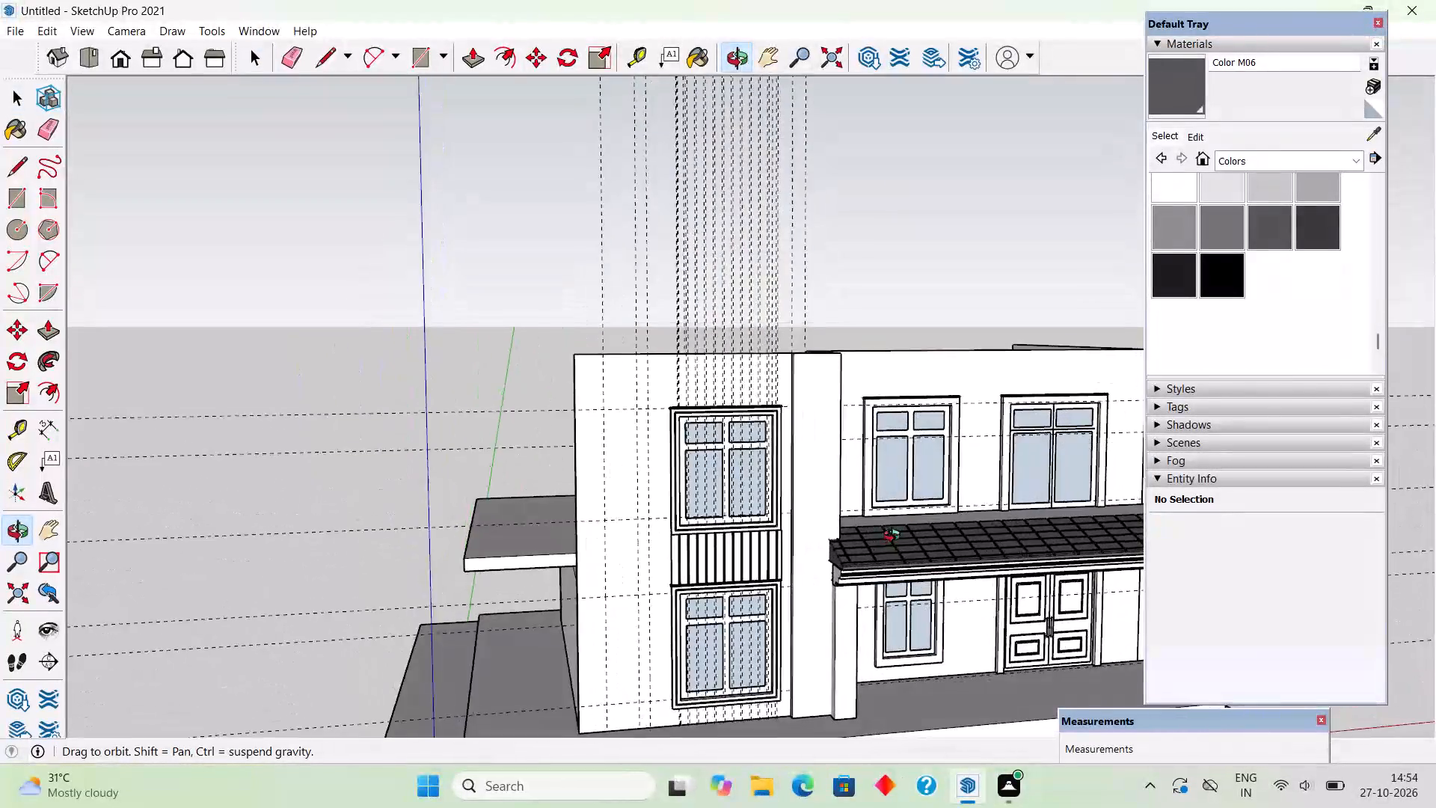
{"action": "middle_click_drag", "start_coordinate": [895, 537], "coordinate": [1004, 524]}
{"action": "scroll", "coordinate": [838, 405], "scroll_direction": "up", "scroll_amount": 4}
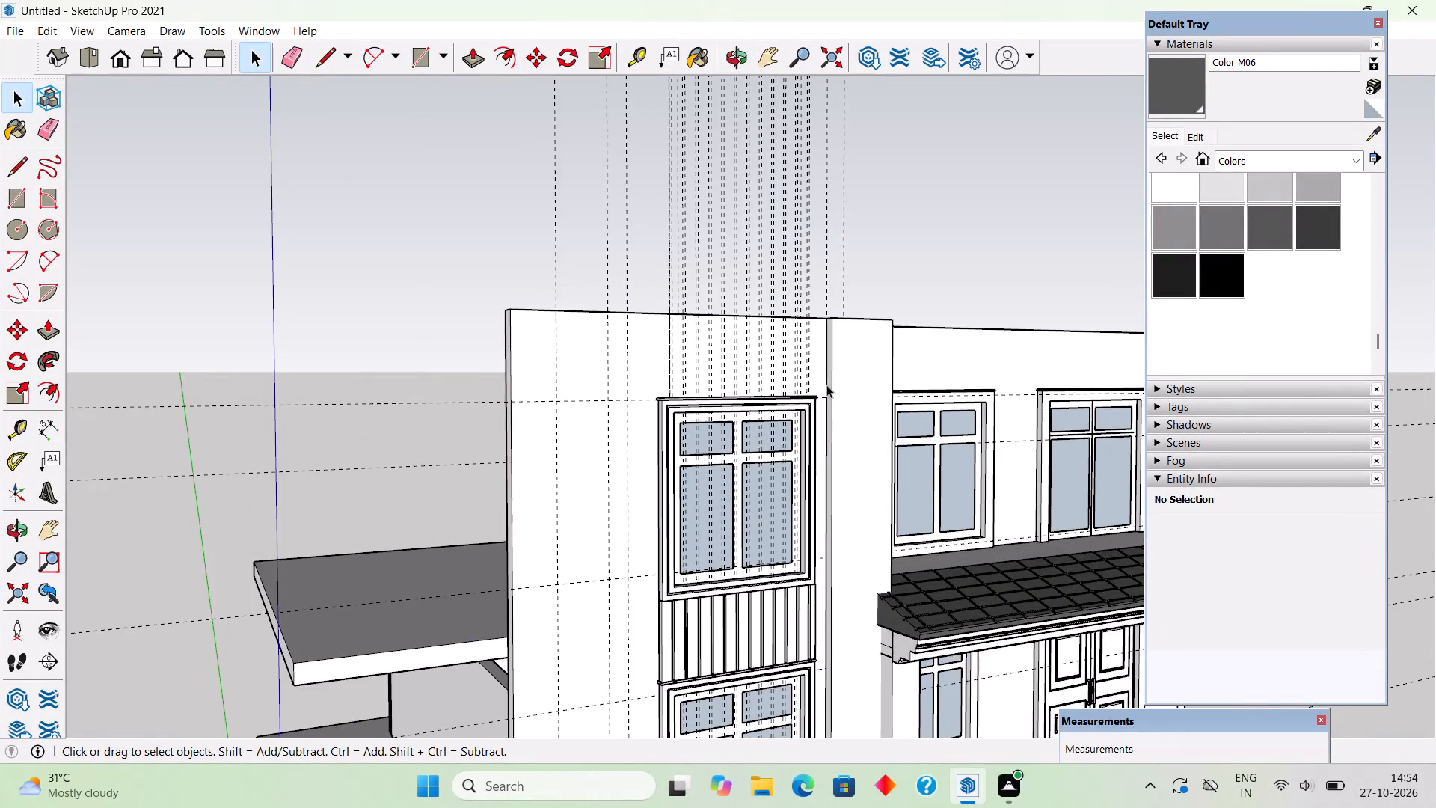
{"action": "scroll", "coordinate": [826, 383], "scroll_direction": "up", "scroll_amount": 3}
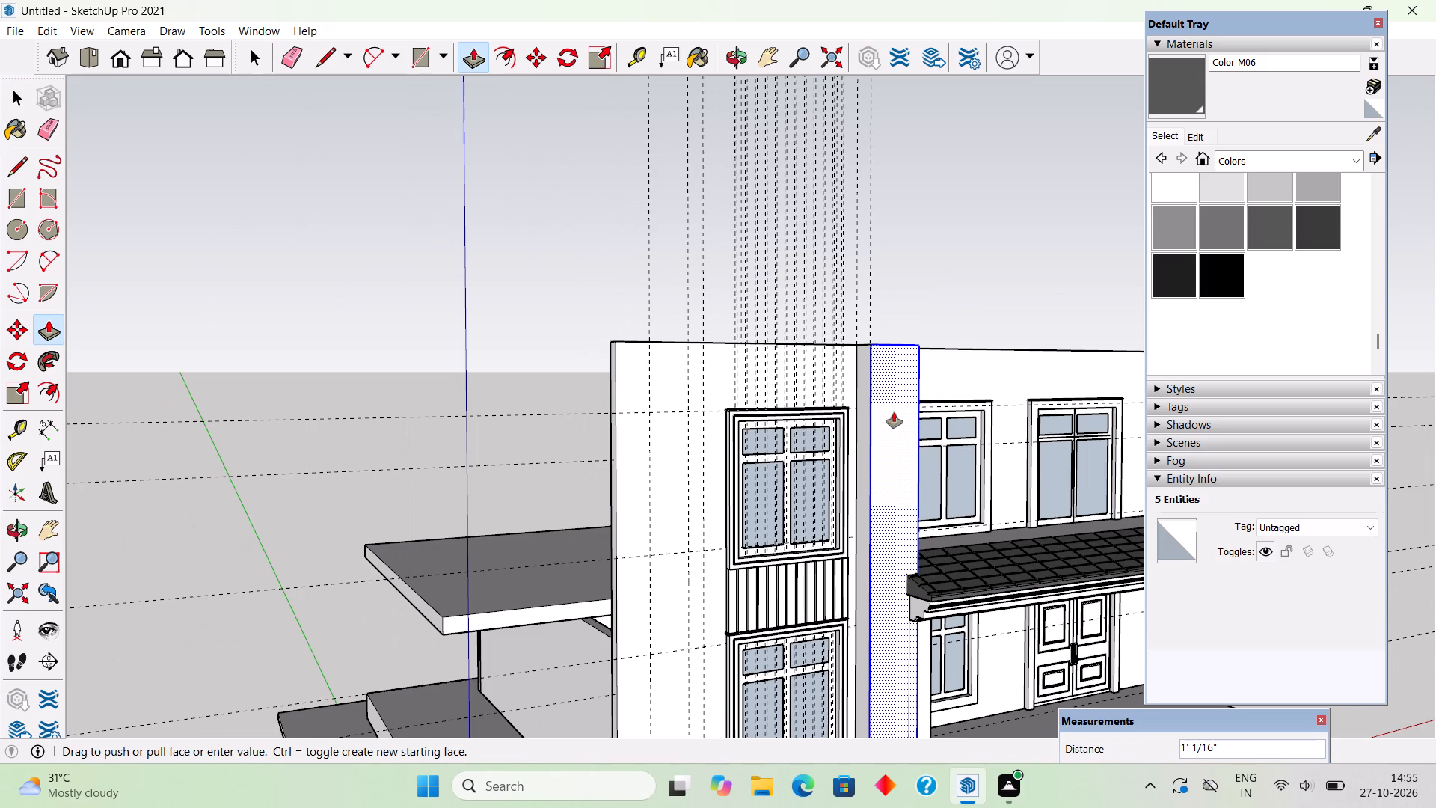
{"action": "scroll", "coordinate": [872, 343], "scroll_direction": "down", "scroll_amount": 4}
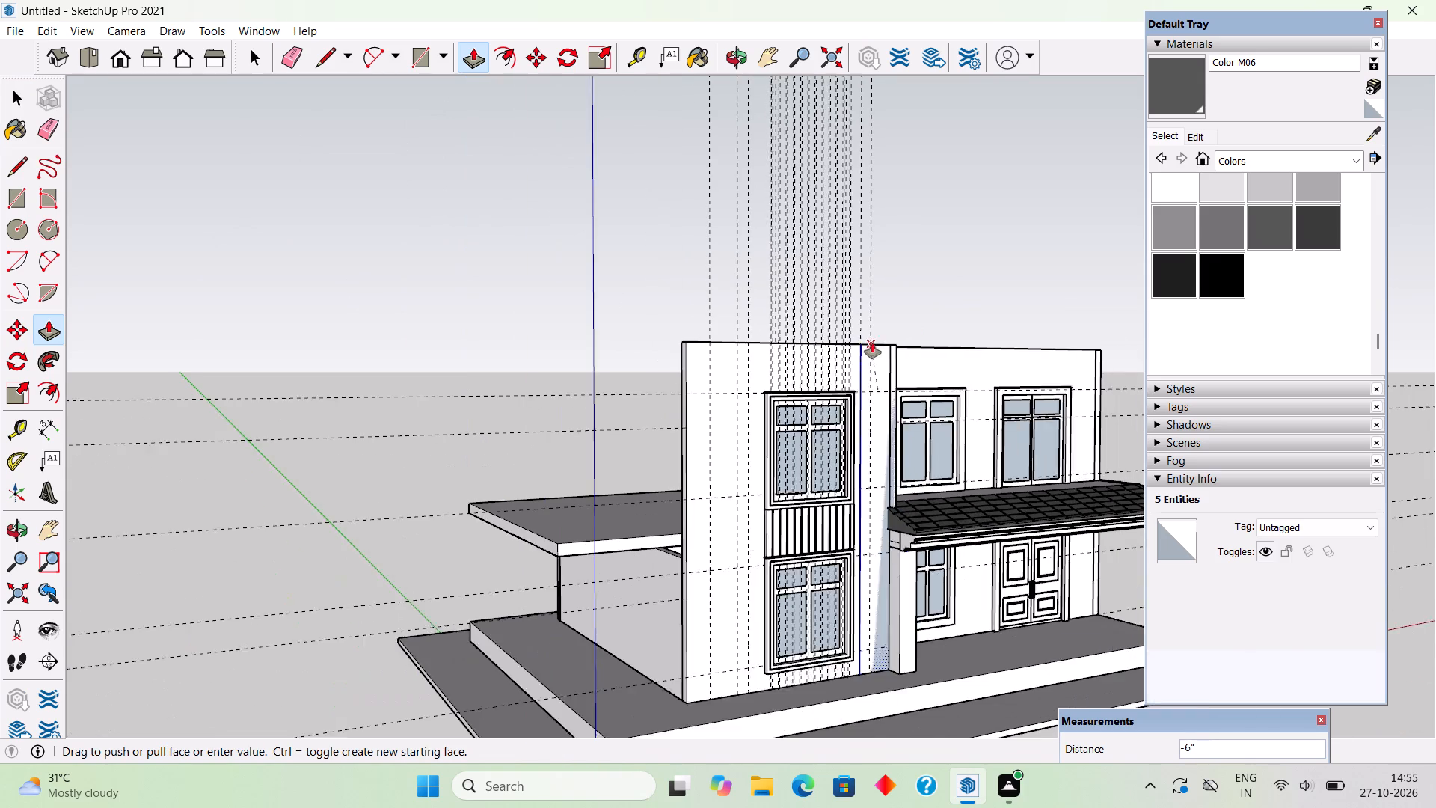
{"action": "scroll", "coordinate": [889, 612], "scroll_direction": "up", "scroll_amount": 3}
{"action": "middle_click_drag", "start_coordinate": [834, 605], "coordinate": [790, 586]}
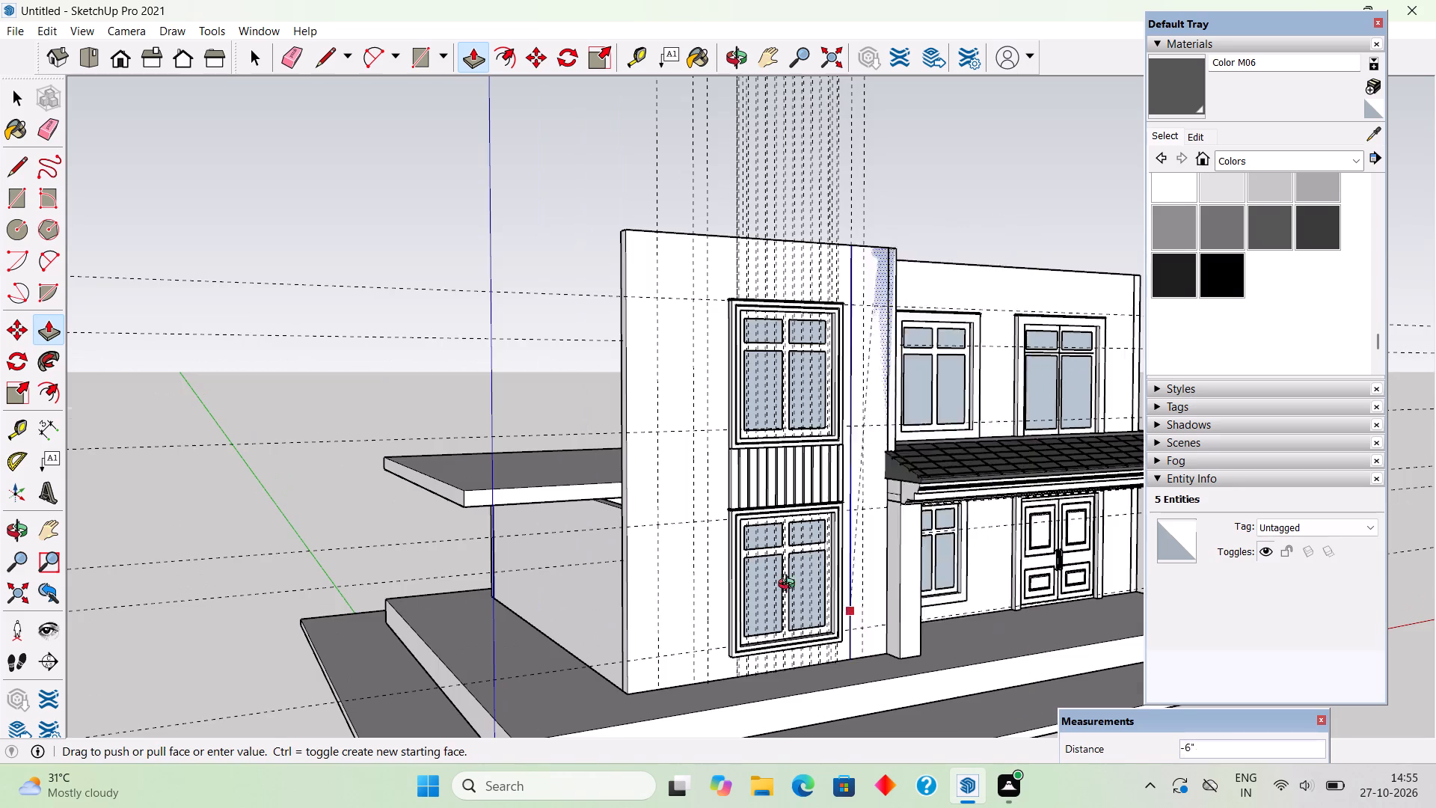
{"action": "middle_click_drag", "start_coordinate": [790, 586], "coordinate": [470, 518]}
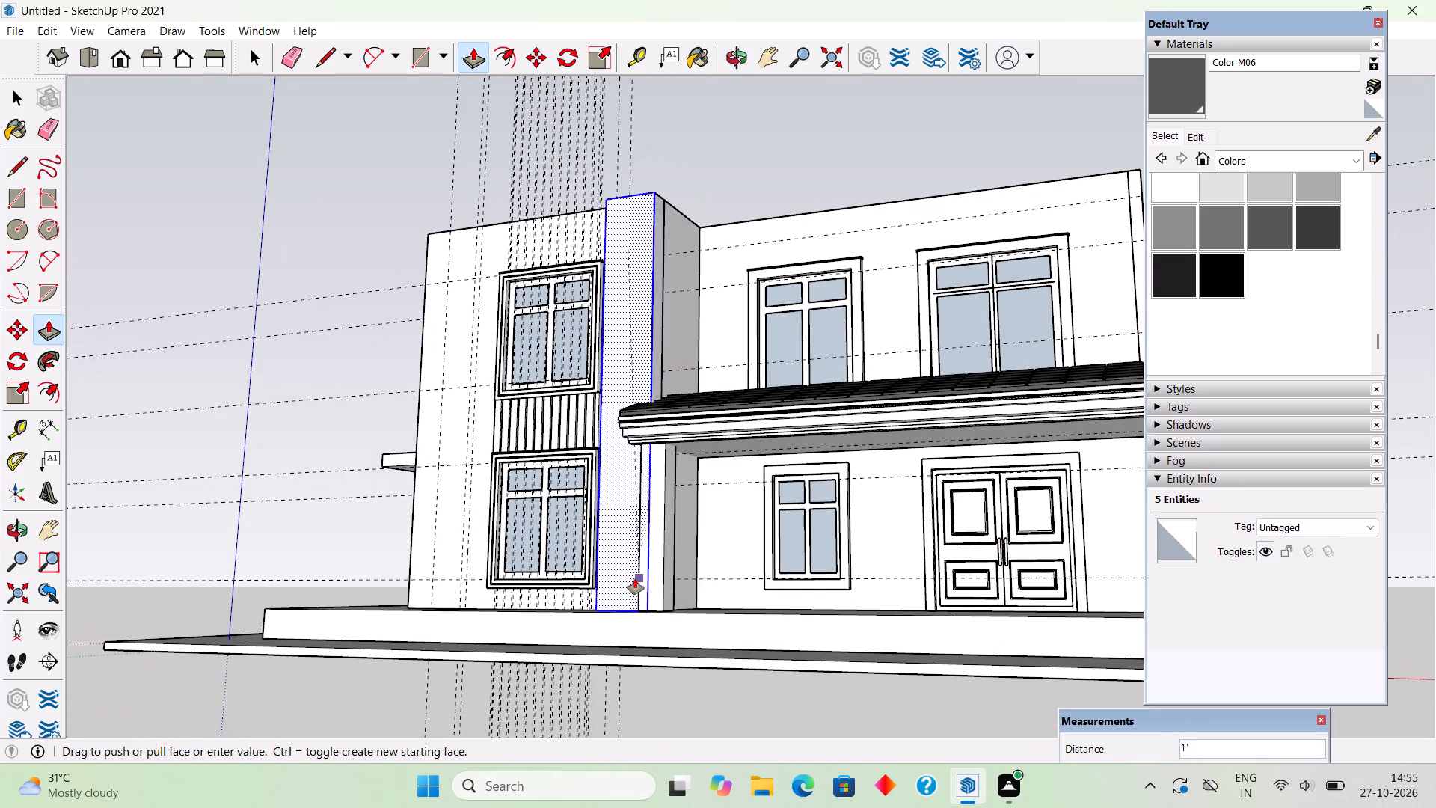
{"action": "left_click", "coordinate": [635, 578]}
{"action": "middle_click_drag", "start_coordinate": [669, 603], "coordinate": [1083, 742]}
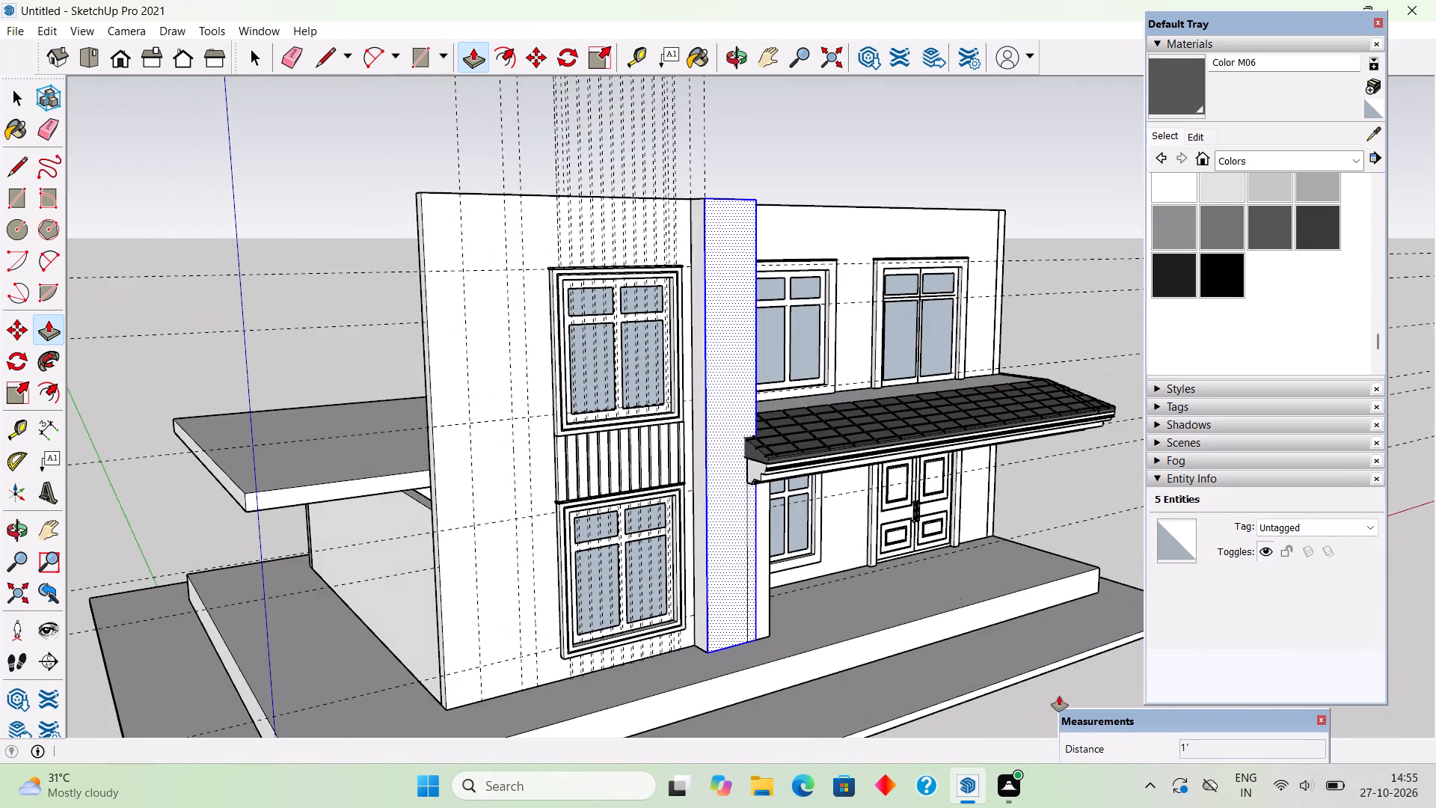
Push/Pull the full-height strip's front face back inward by 2".
{"action": "scroll", "coordinate": [731, 547], "scroll_direction": "up", "scroll_amount": 4}
{"action": "left_click", "coordinate": [731, 547]}
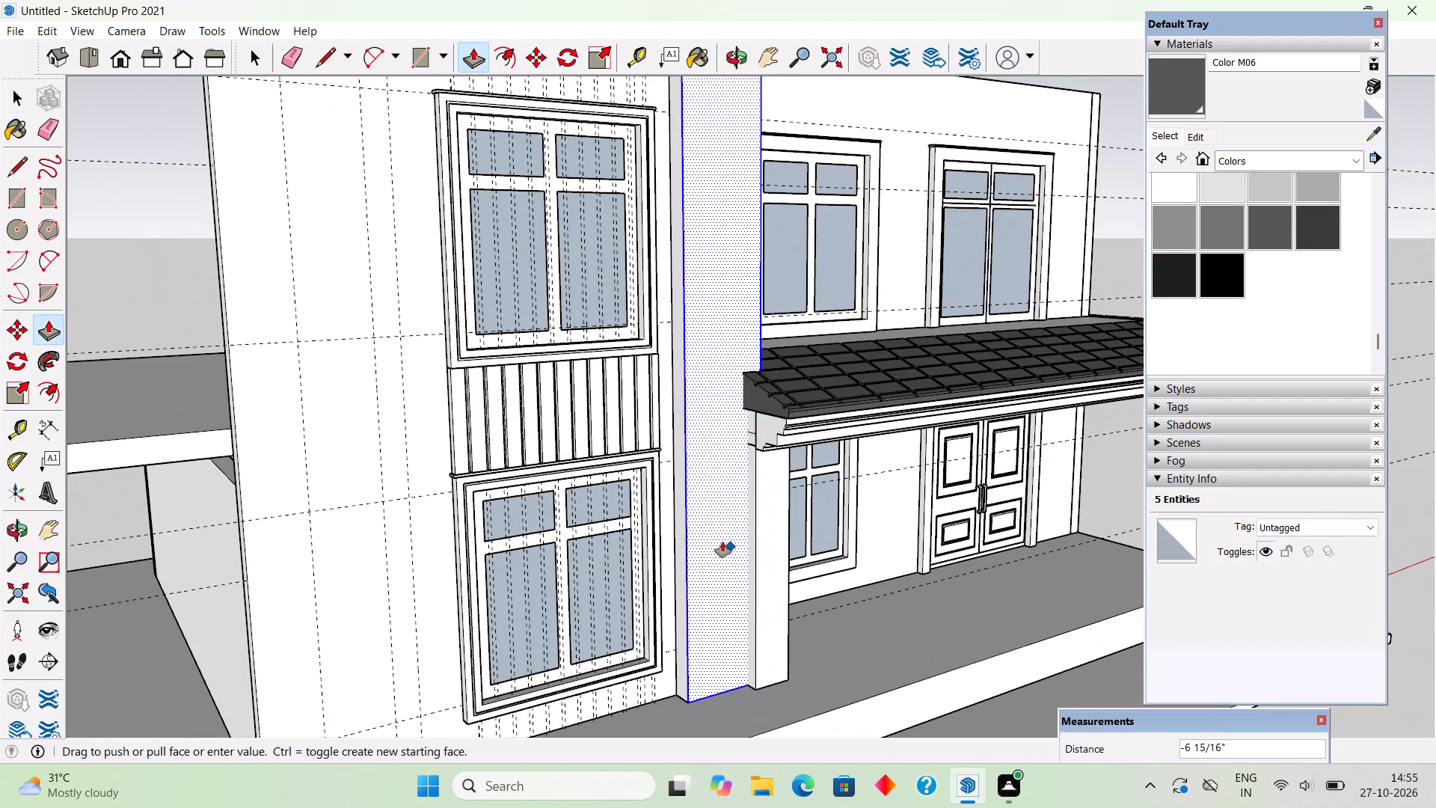
{"action": "type", "text": "2\""}
{"action": "key", "text": "Return"}
{"action": "key", "text": "space"}
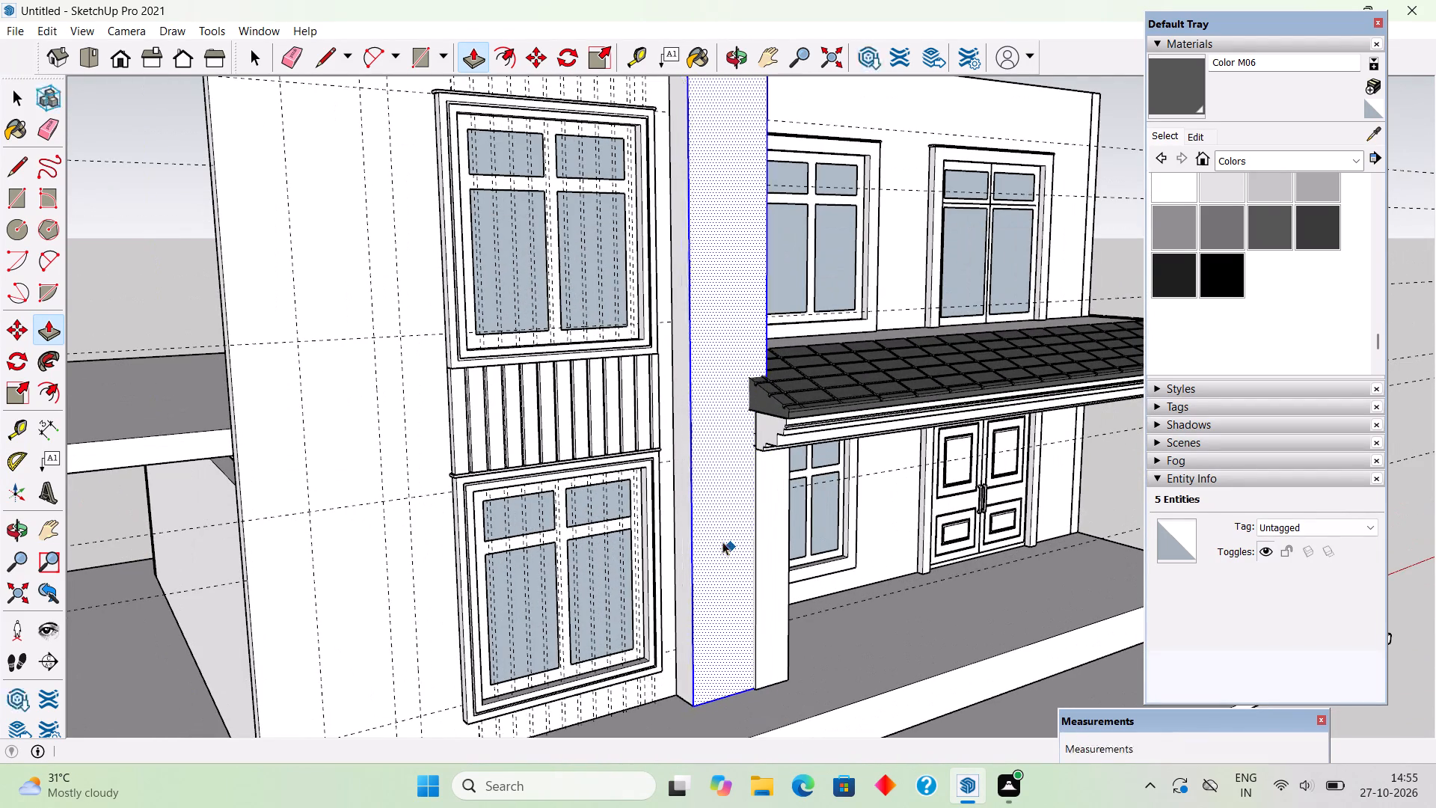
Examine how the projecting full-height strip meets the porch column, roof and wall top from several angles.
{"action": "scroll", "coordinate": [743, 581], "scroll_direction": "up", "scroll_amount": 8}
{"action": "middle_click_drag", "start_coordinate": [779, 581], "coordinate": [872, 624]}
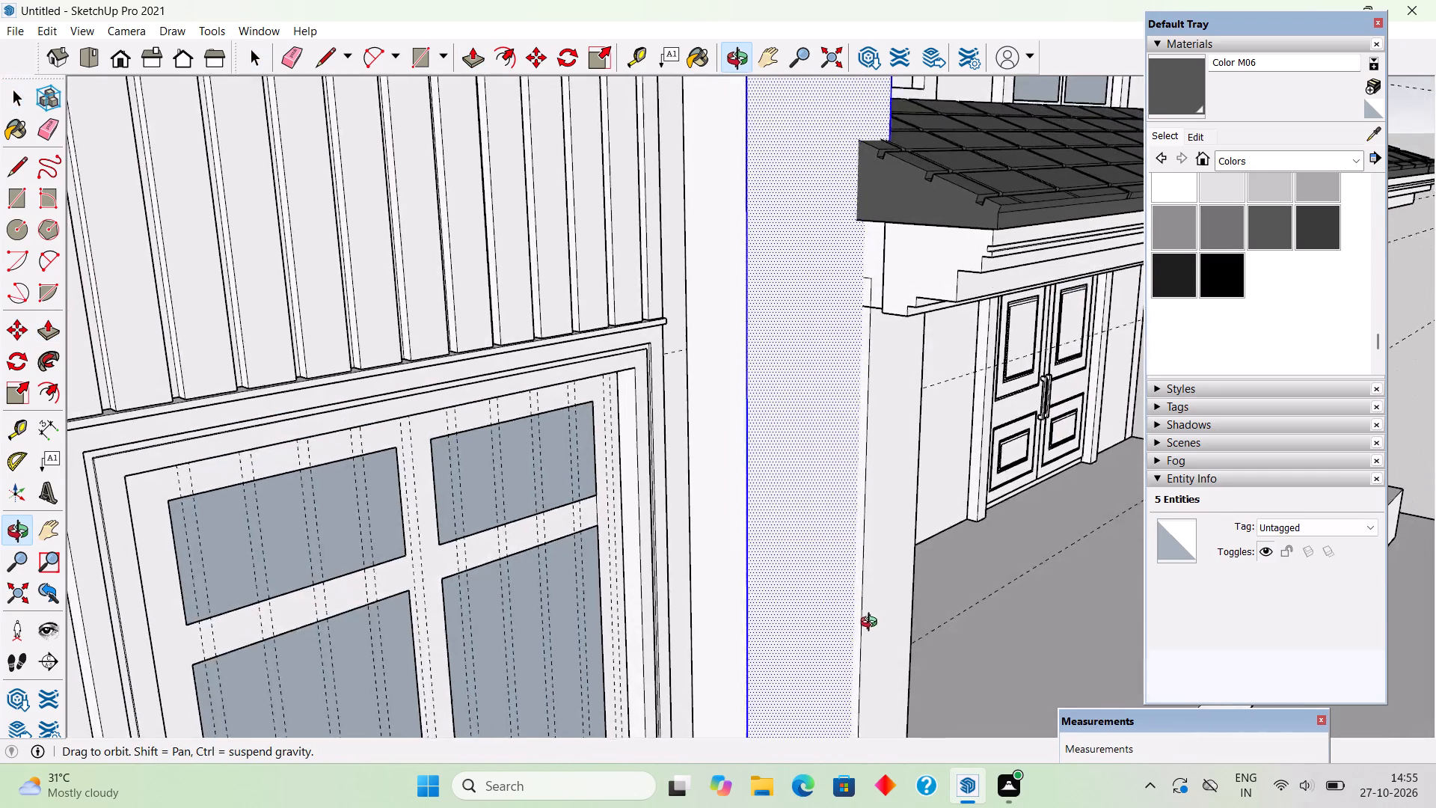
{"action": "middle_click_drag", "start_coordinate": [872, 624], "coordinate": [362, 565]}
{"action": "scroll", "coordinate": [362, 565], "scroll_direction": "down", "scroll_amount": 2}
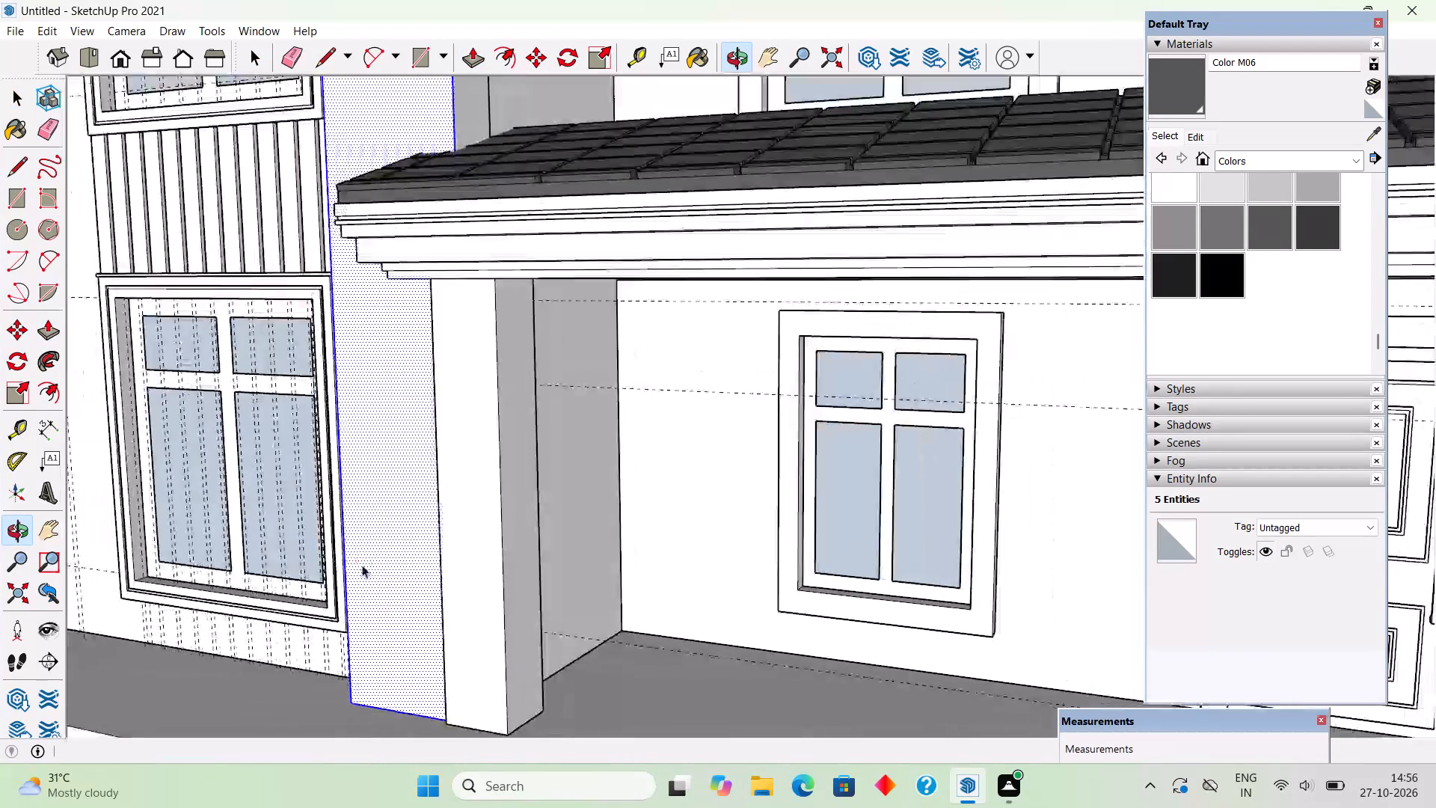
{"action": "scroll", "coordinate": [362, 565], "scroll_direction": "down", "scroll_amount": 10}
{"action": "middle_click_drag", "start_coordinate": [425, 462], "coordinate": [524, 511]}
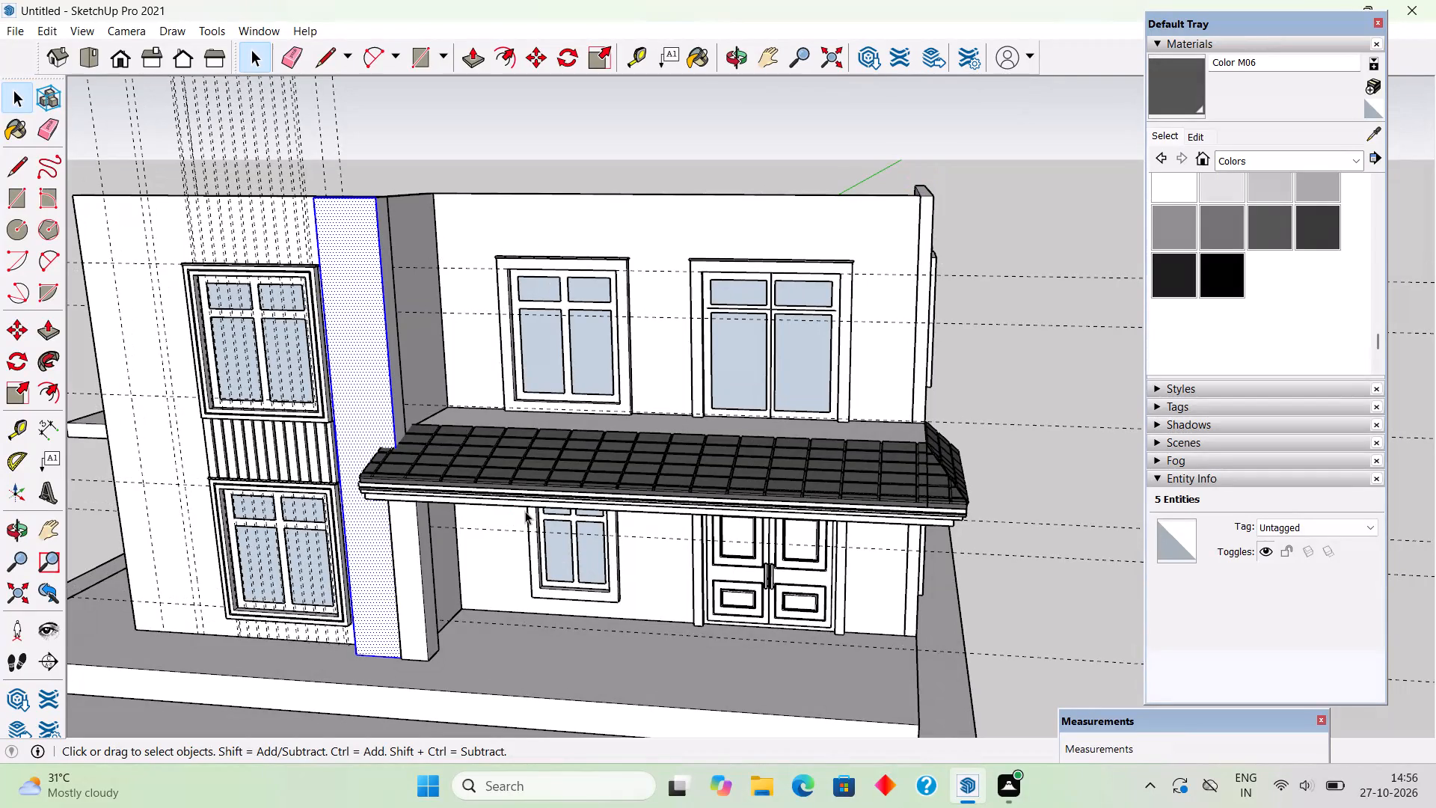
{"action": "middle_click_drag", "start_coordinate": [547, 510], "coordinate": [815, 533]}
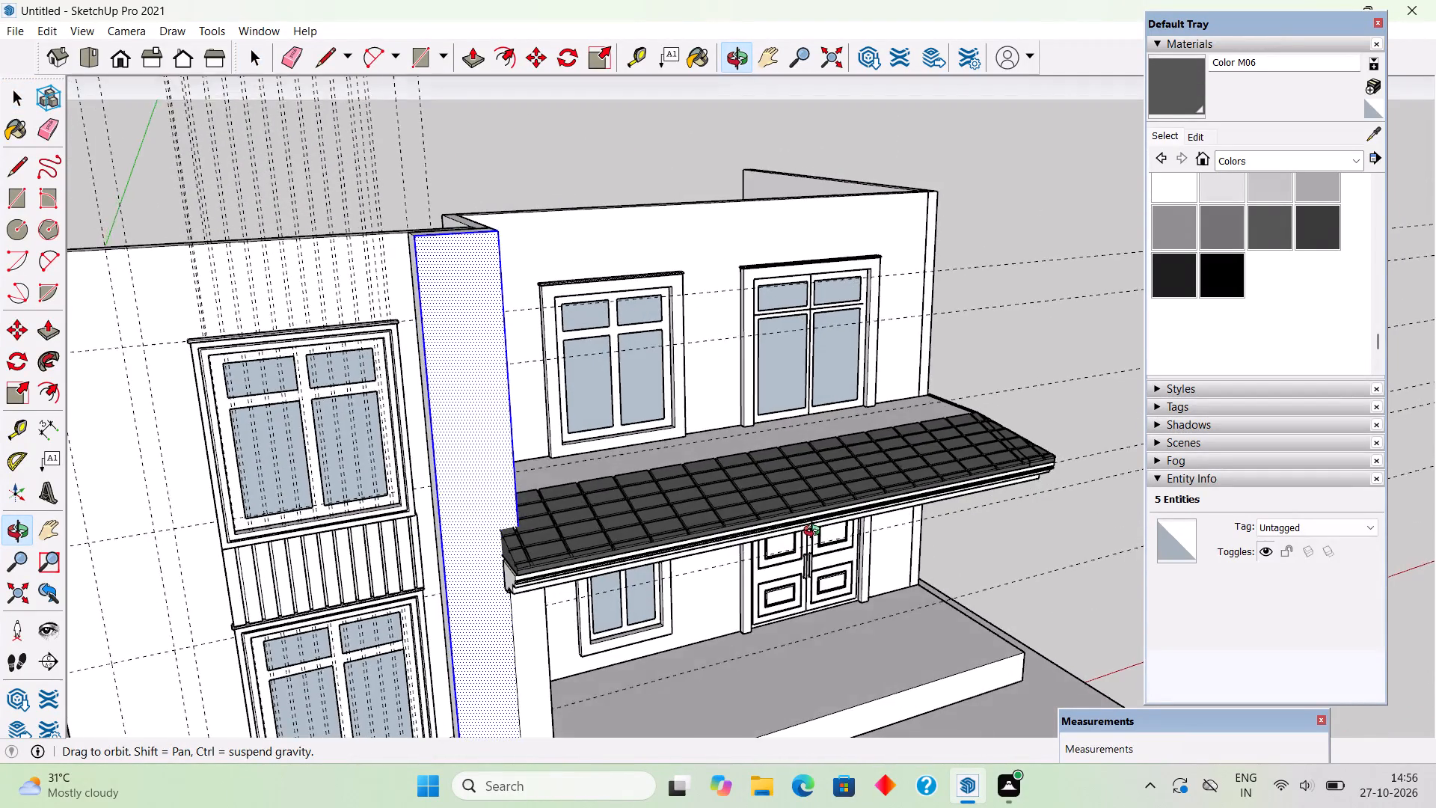
{"action": "middle_click_drag", "start_coordinate": [815, 533], "coordinate": [902, 576]}
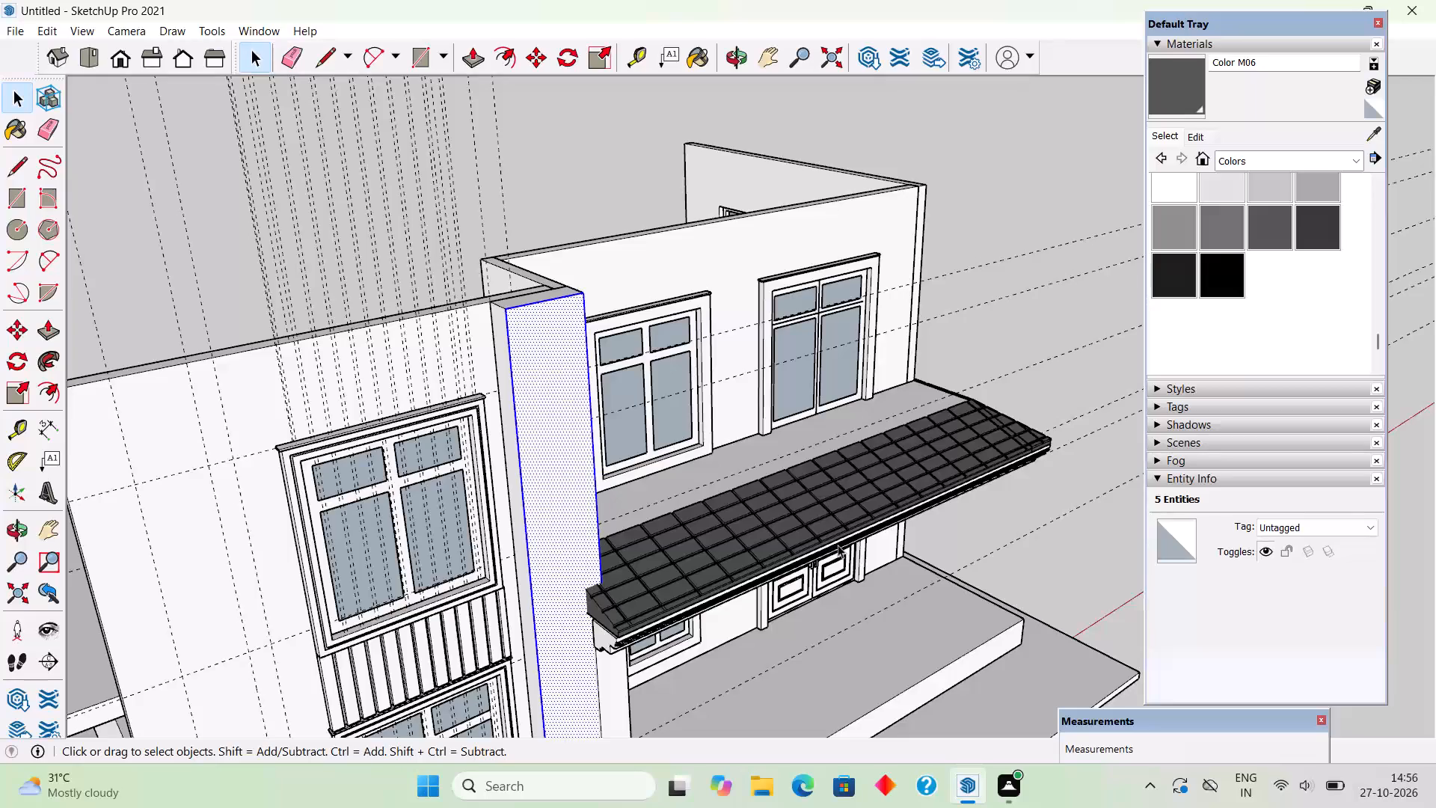
{"action": "middle_click_drag", "start_coordinate": [508, 304], "coordinate": [561, 391]}
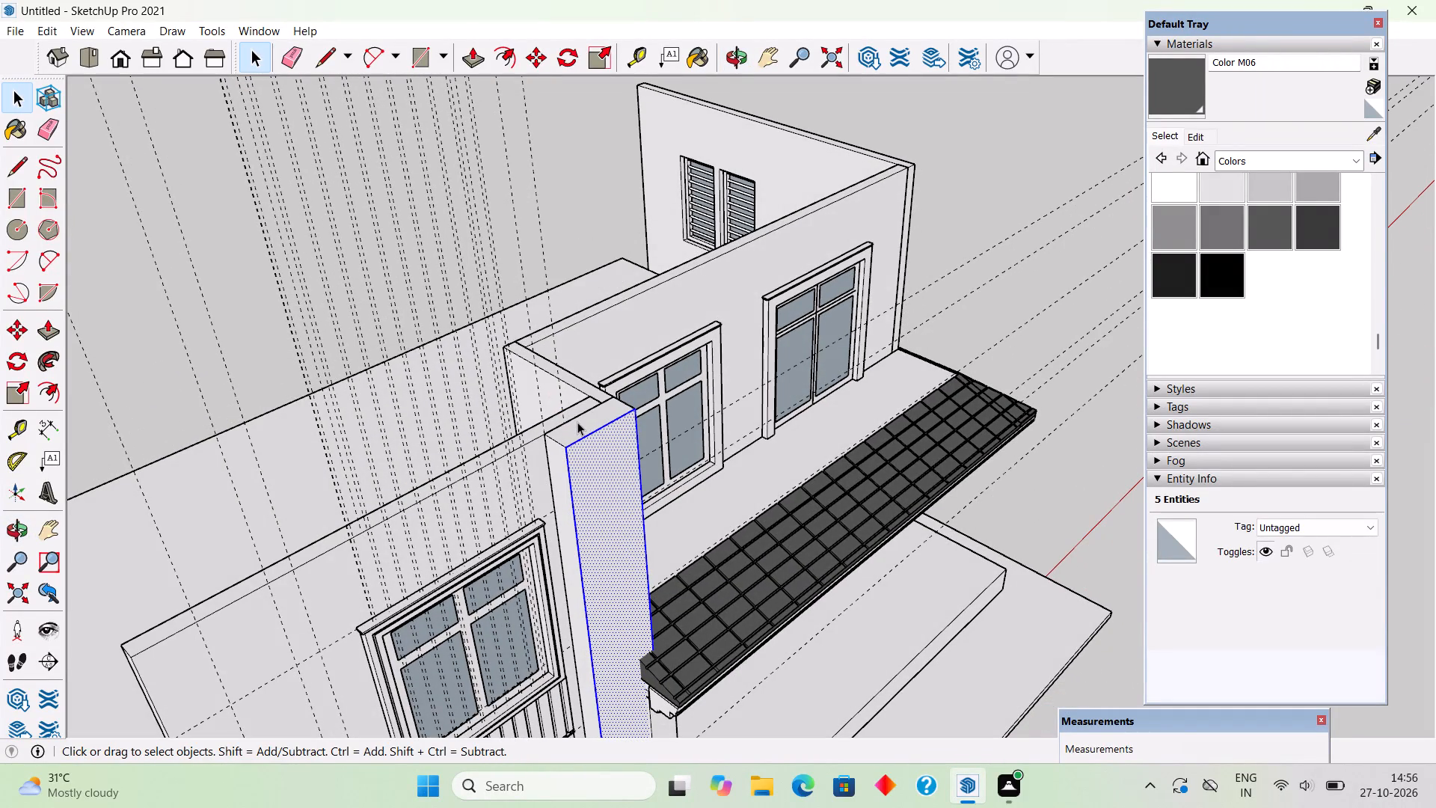
{"action": "middle_click_drag", "start_coordinate": [592, 429], "coordinate": [529, 451]}
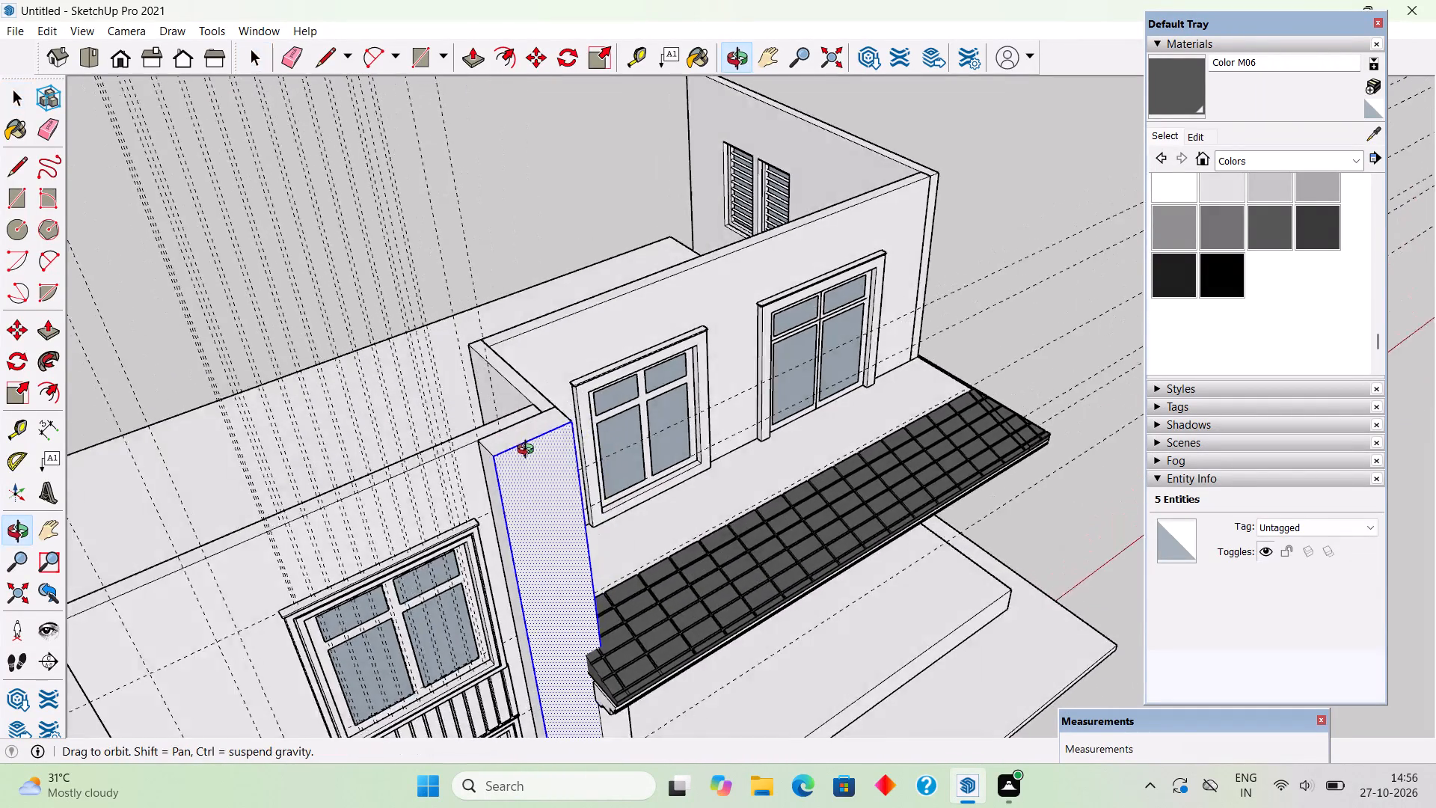
{"action": "middle_click_drag", "start_coordinate": [529, 451], "coordinate": [225, 432]}
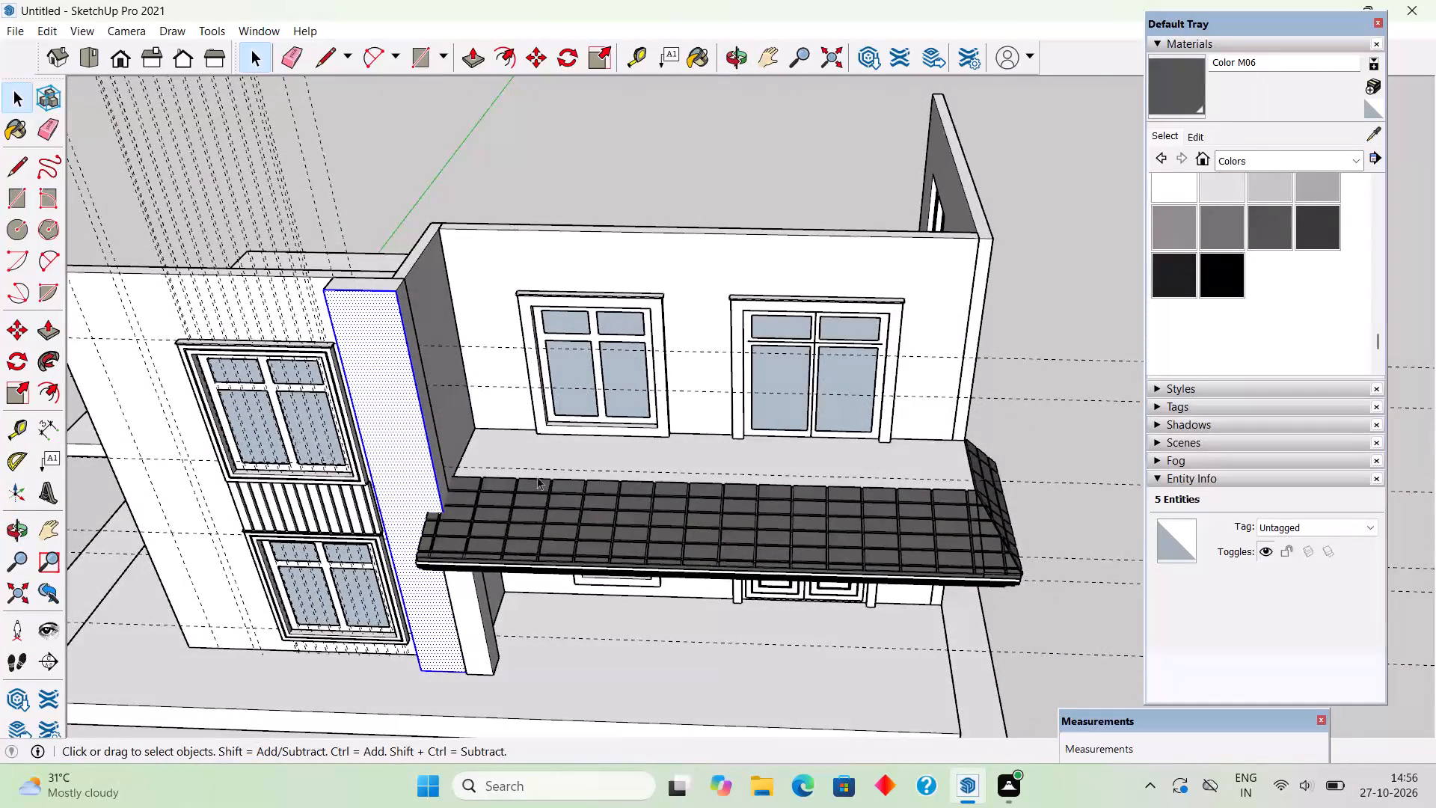
Push/Pull the porch-facing side face of the full-height strip outward by about 1' 7/8".
{"action": "scroll", "coordinate": [545, 477], "scroll_direction": "up", "scroll_amount": 3}
{"action": "middle_click_drag", "start_coordinate": [467, 447], "coordinate": [347, 397]}
{"action": "left_click", "coordinate": [369, 367]}
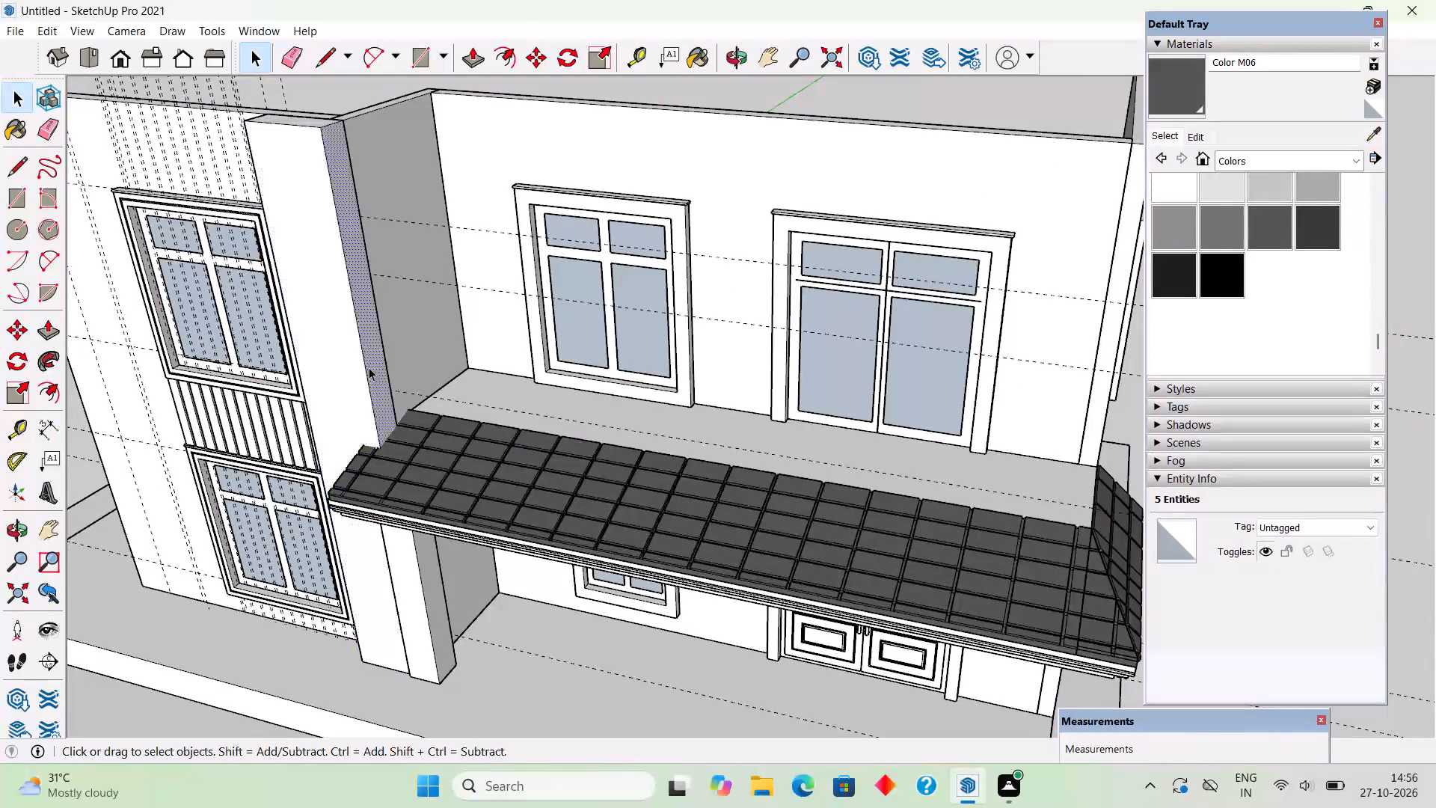
{"action": "key", "text": "p"}
{"action": "left_click", "coordinate": [369, 367]}
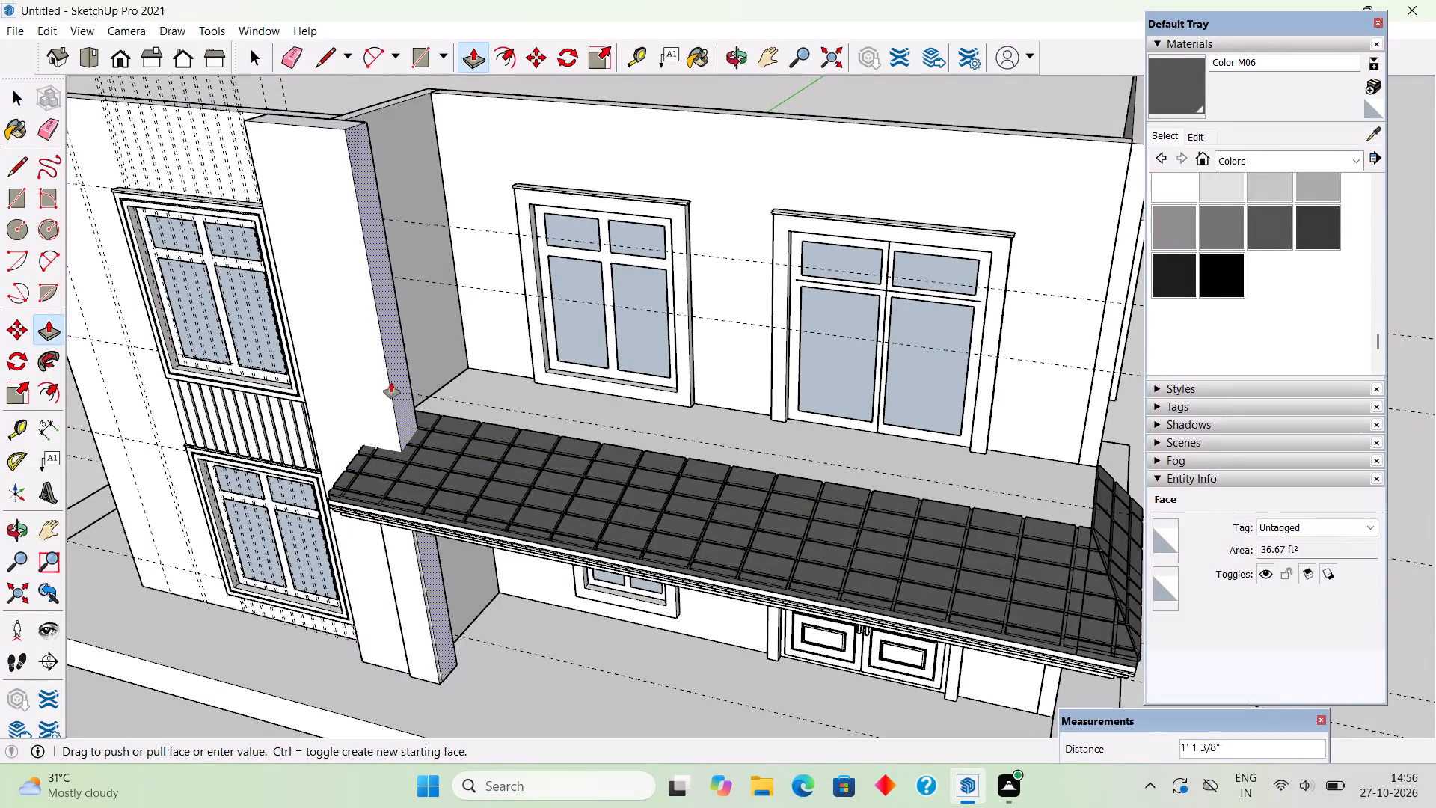
{"action": "left_click", "coordinate": [418, 579]}
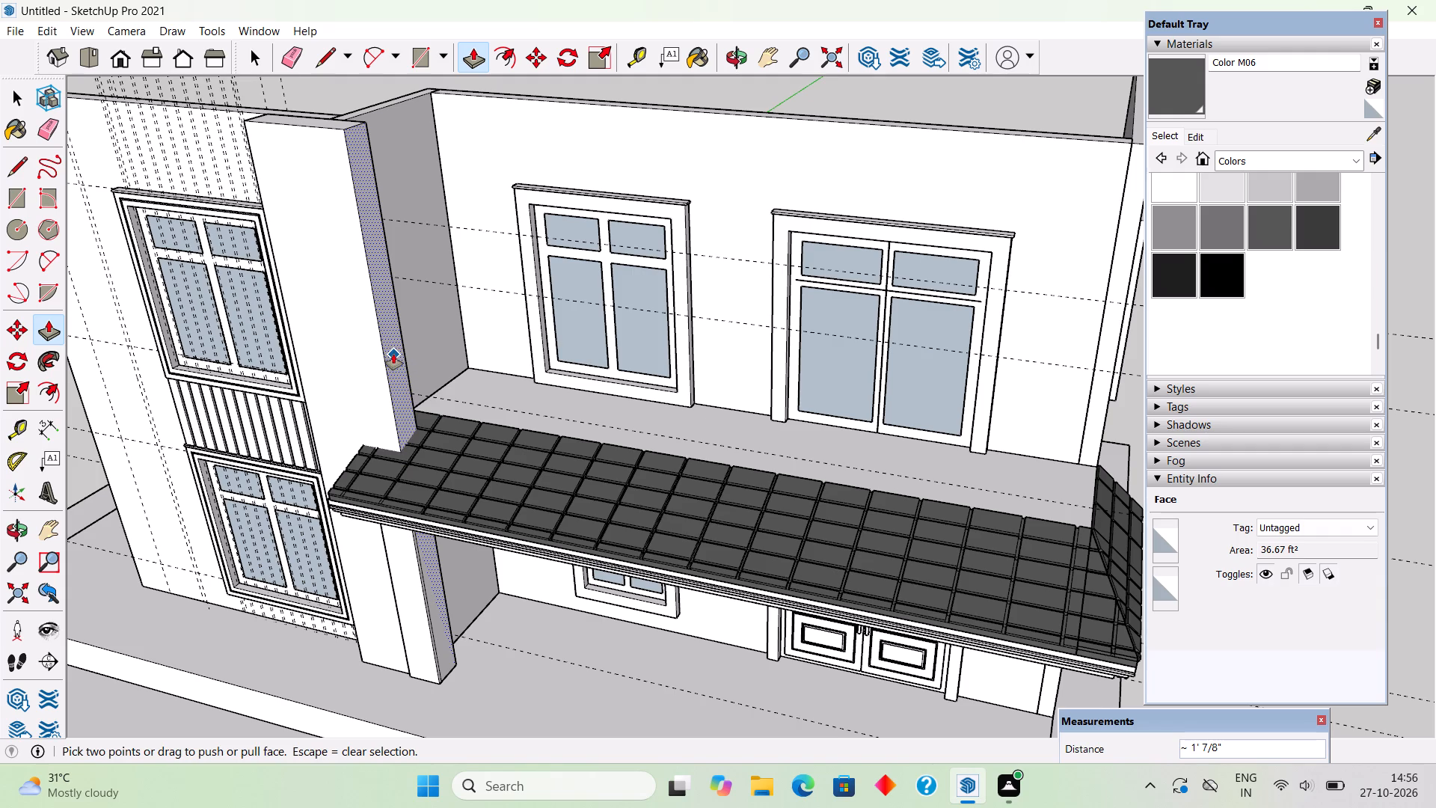
Push/Pull the strip's porch-facing side face back inward by 6".
{"action": "left_click", "coordinate": [393, 354]}
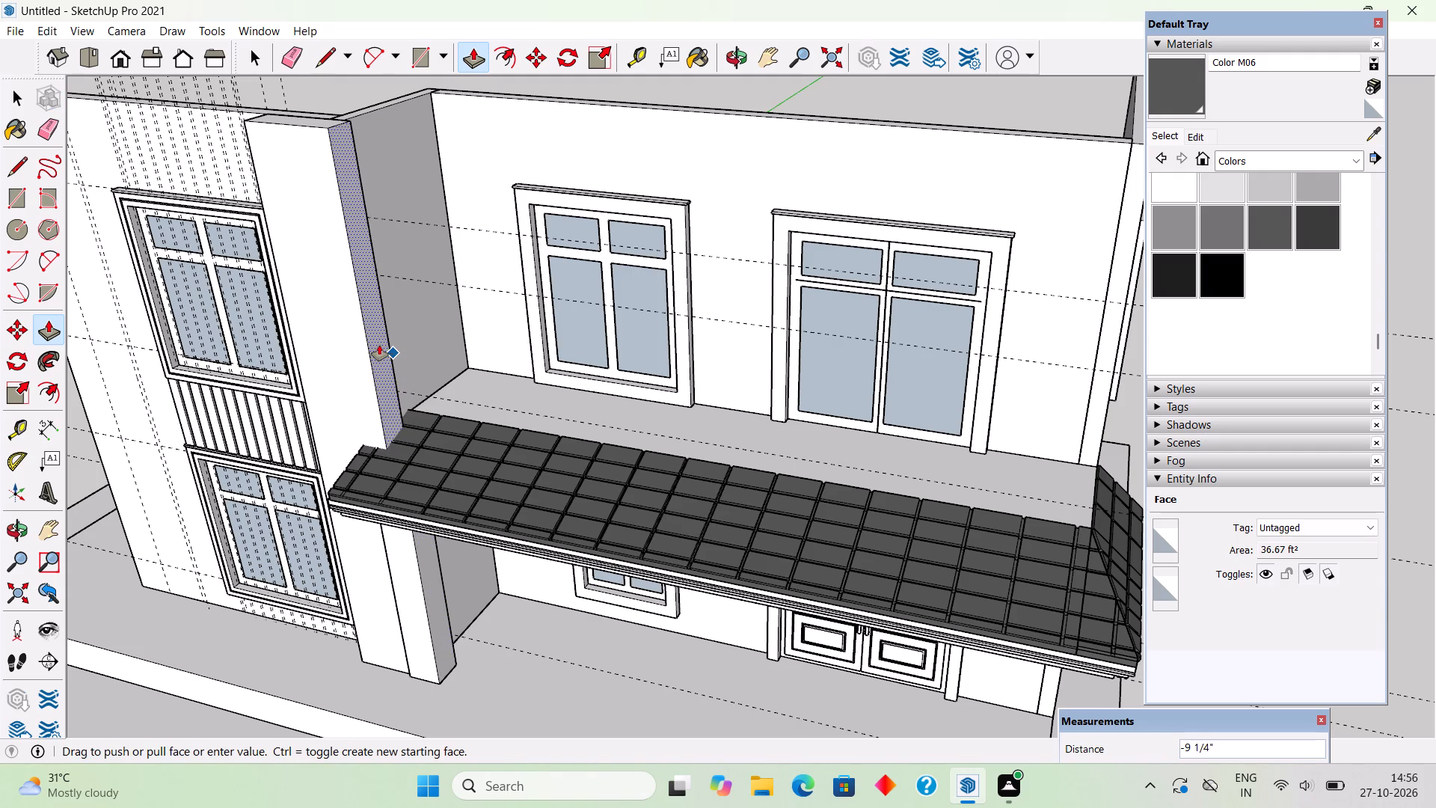
{"action": "type", "text": "6\""}
{"action": "key", "text": "Return"}
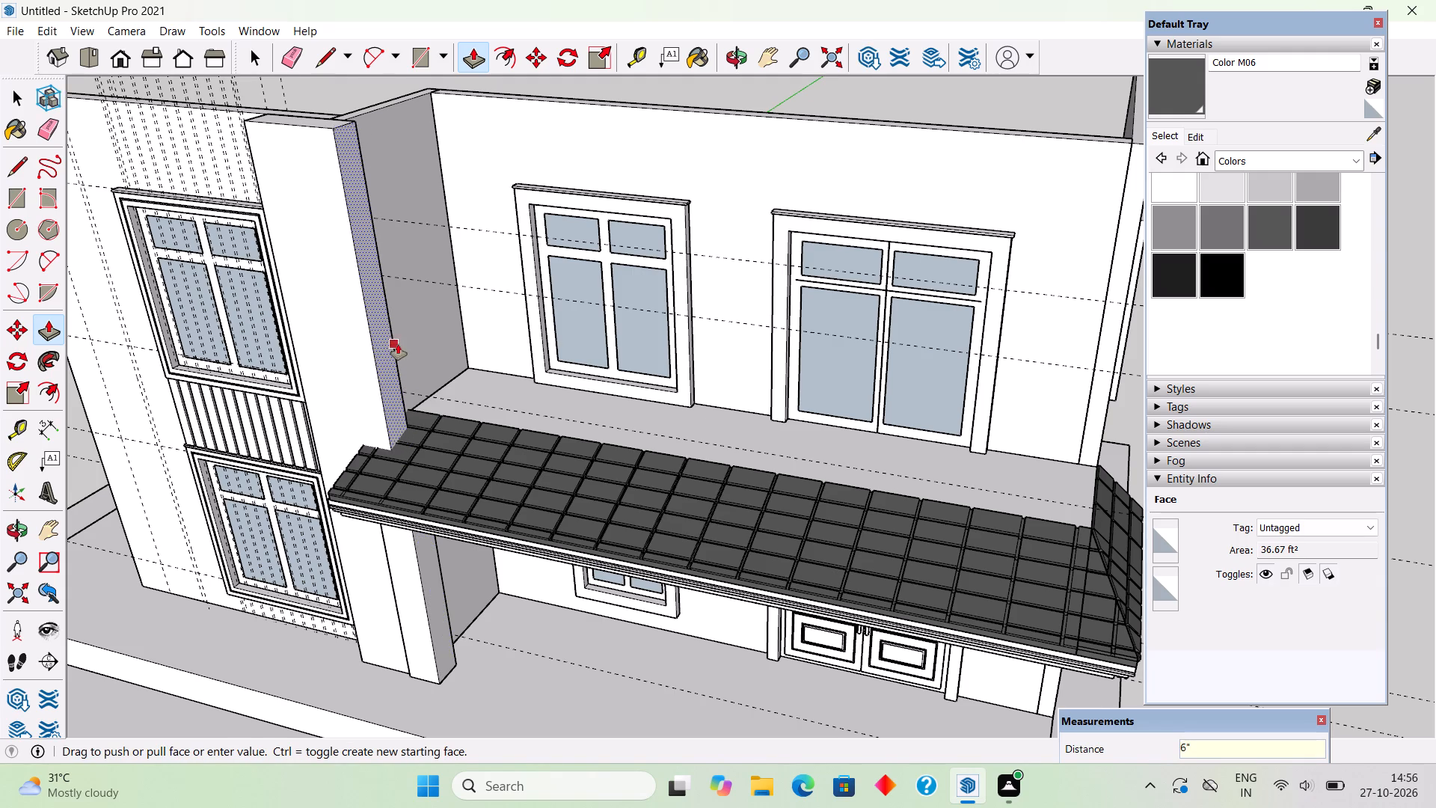
Push/Pull the narrow rear face of the strip's overhang backward by 1' along the side wall above the porch roof.
{"action": "middle_click_drag", "start_coordinate": [387, 361], "coordinate": [135, 497]}
{"action": "scroll", "coordinate": [316, 325], "scroll_direction": "down", "scroll_amount": 5}
{"action": "middle_click_drag", "start_coordinate": [412, 182], "coordinate": [262, 239]}
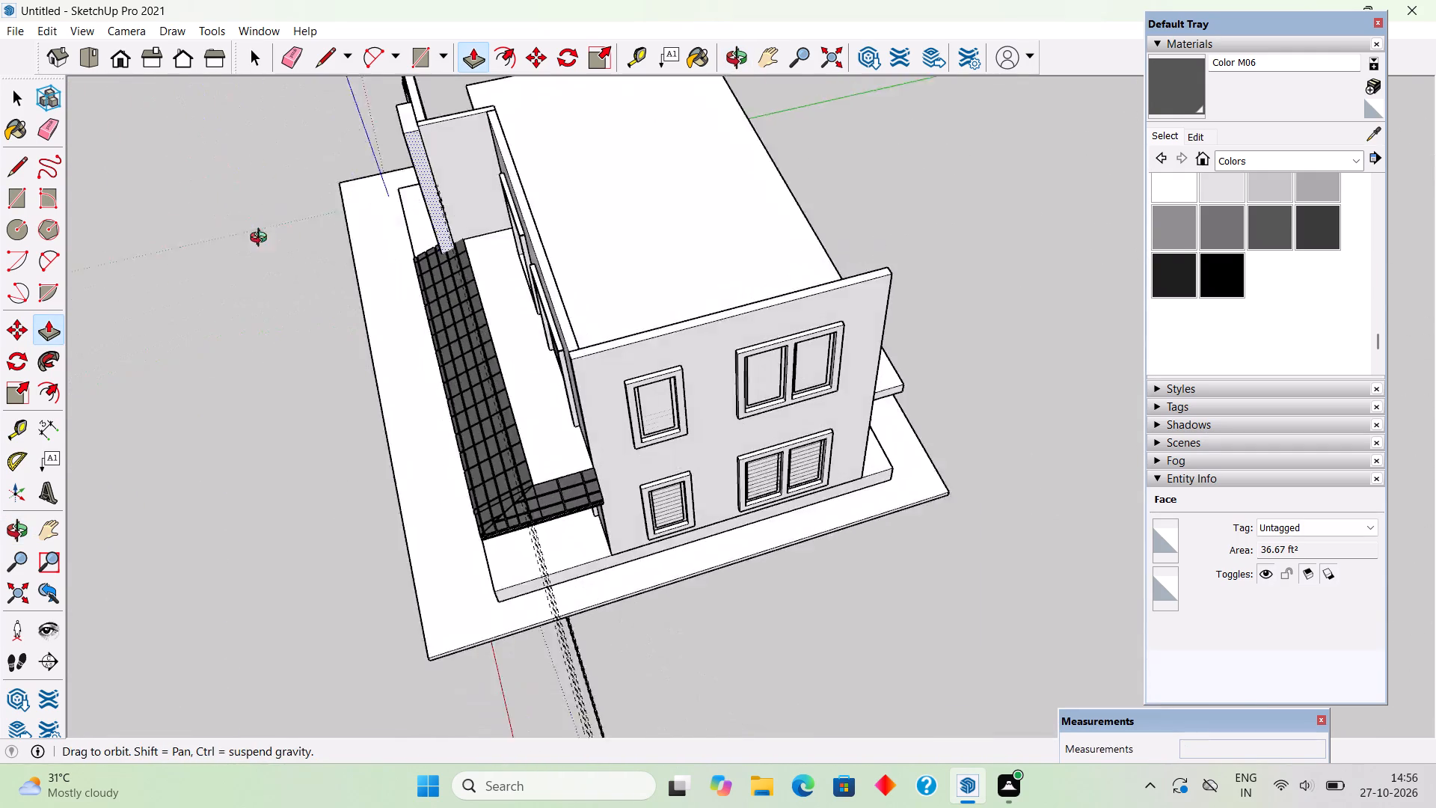
{"action": "middle_click_drag", "start_coordinate": [262, 239], "coordinate": [186, 246]}
{"action": "scroll", "coordinate": [502, 338], "scroll_direction": "down", "scroll_amount": 5}
{"action": "scroll", "coordinate": [538, 101], "scroll_direction": "up", "scroll_amount": 9}
{"action": "scroll", "coordinate": [483, 179], "scroll_direction": "up", "scroll_amount": 5}
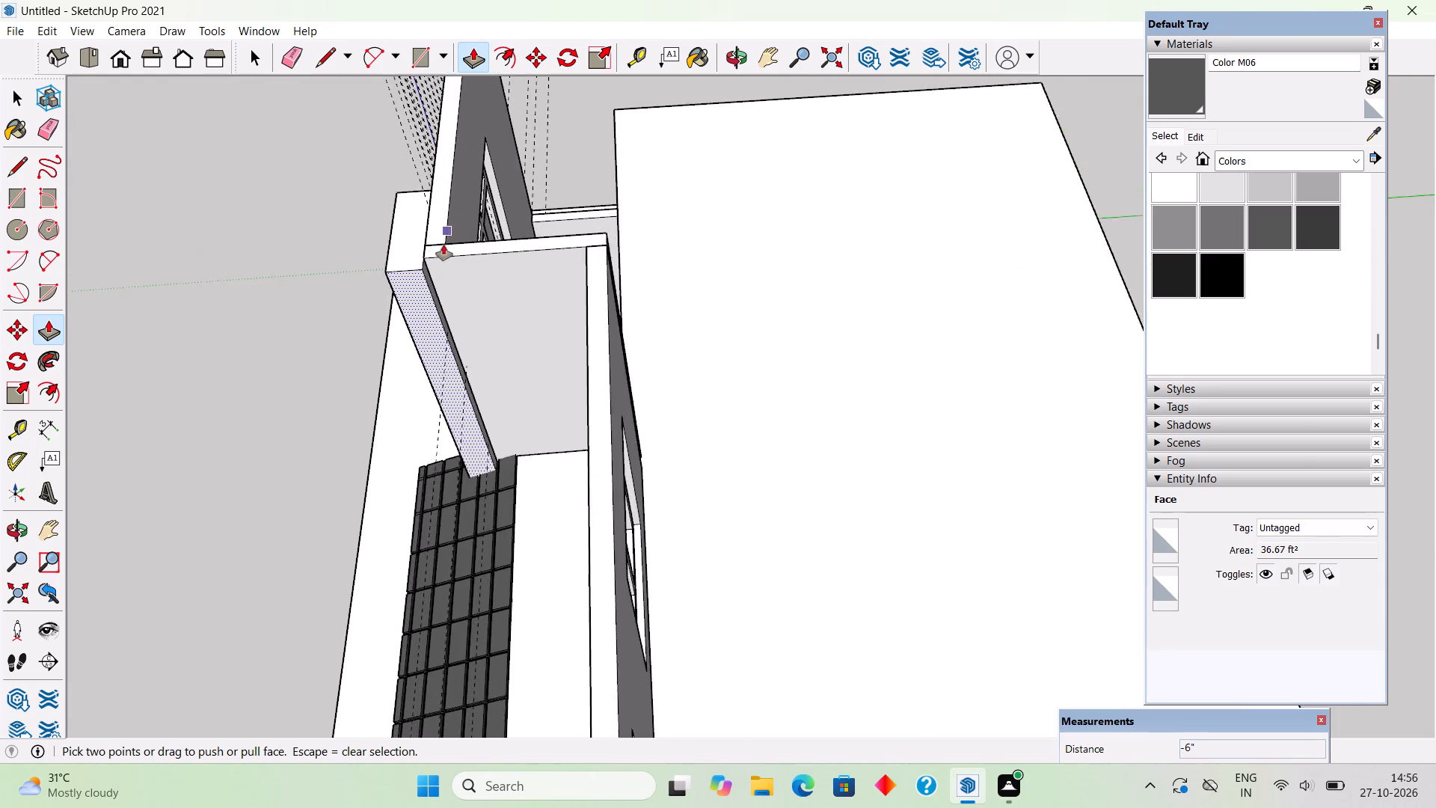
{"action": "scroll", "coordinate": [440, 342], "scroll_direction": "up", "scroll_amount": 3}
{"action": "key", "text": "space"}
{"action": "scroll", "coordinate": [457, 304], "scroll_direction": "up", "scroll_amount": 5}
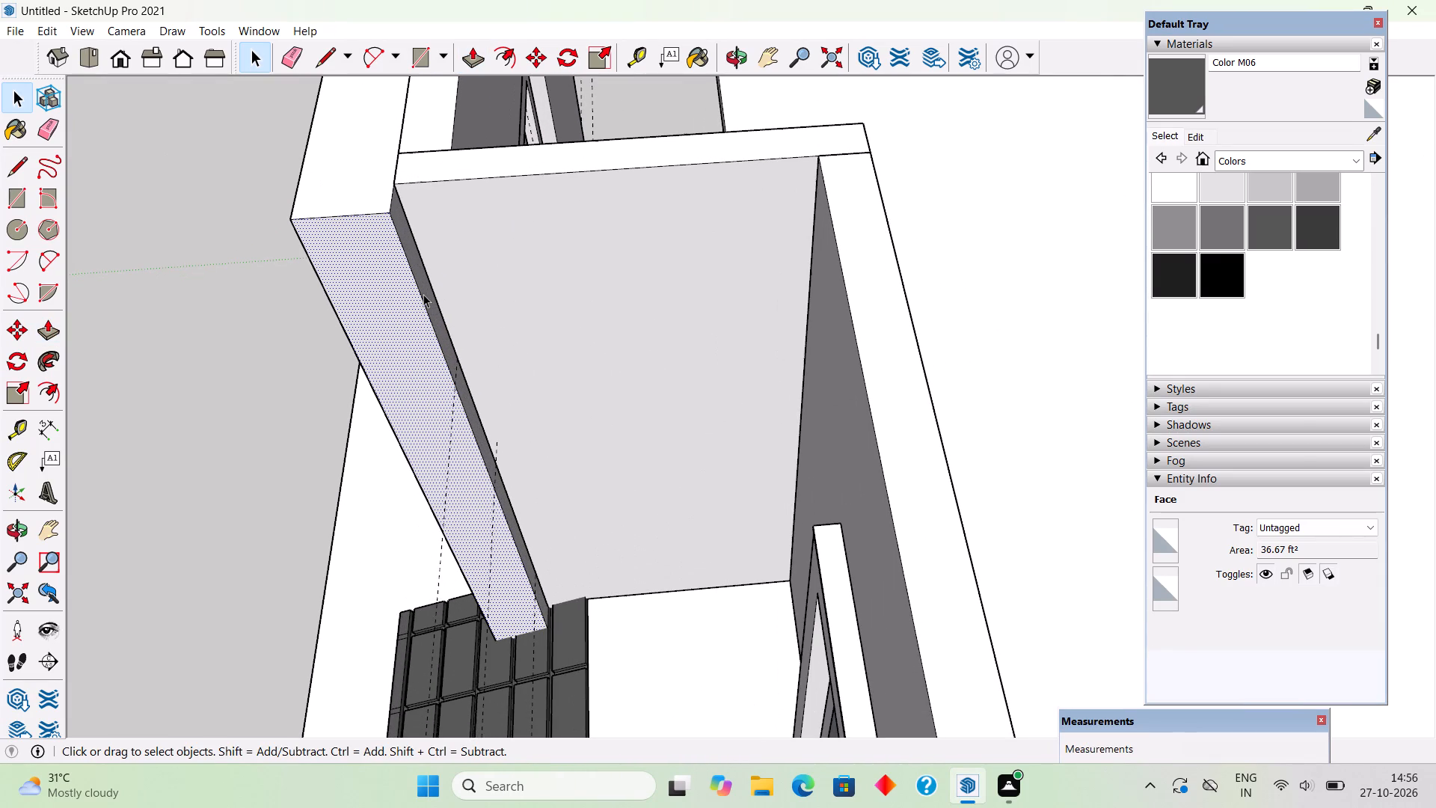
{"action": "left_click", "coordinate": [423, 294]}
{"action": "left_click", "coordinate": [433, 298]}
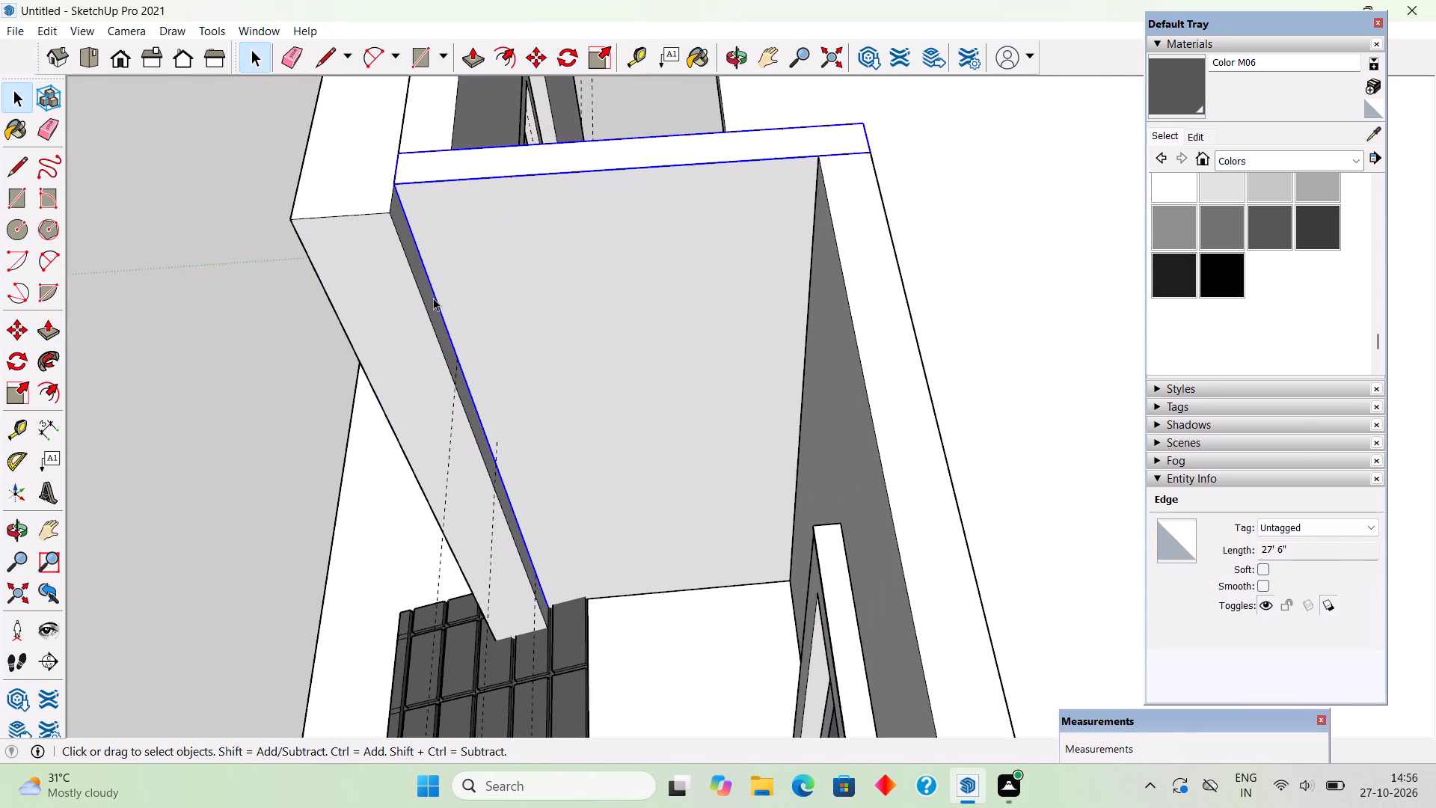
{"action": "scroll", "coordinate": [382, 302], "scroll_direction": "up", "scroll_amount": 6}
{"action": "left_click", "coordinate": [381, 296]}
{"action": "scroll", "coordinate": [420, 266], "scroll_direction": "up", "scroll_amount": 1}
{"action": "middle_click_drag", "start_coordinate": [387, 253], "coordinate": [305, 239]}
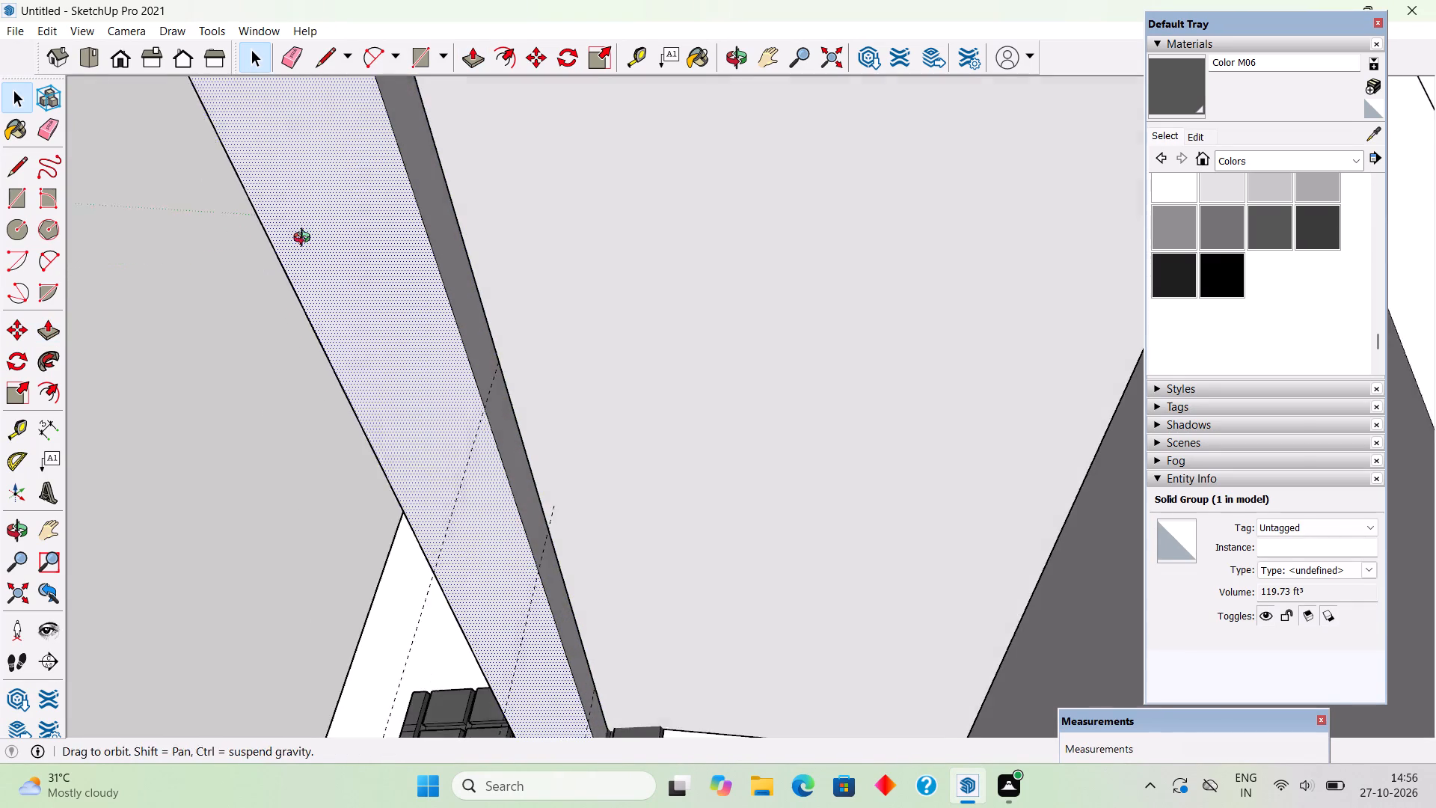
{"action": "middle_click_drag", "start_coordinate": [305, 239], "coordinate": [243, 226]}
{"action": "left_click", "coordinate": [430, 213]}
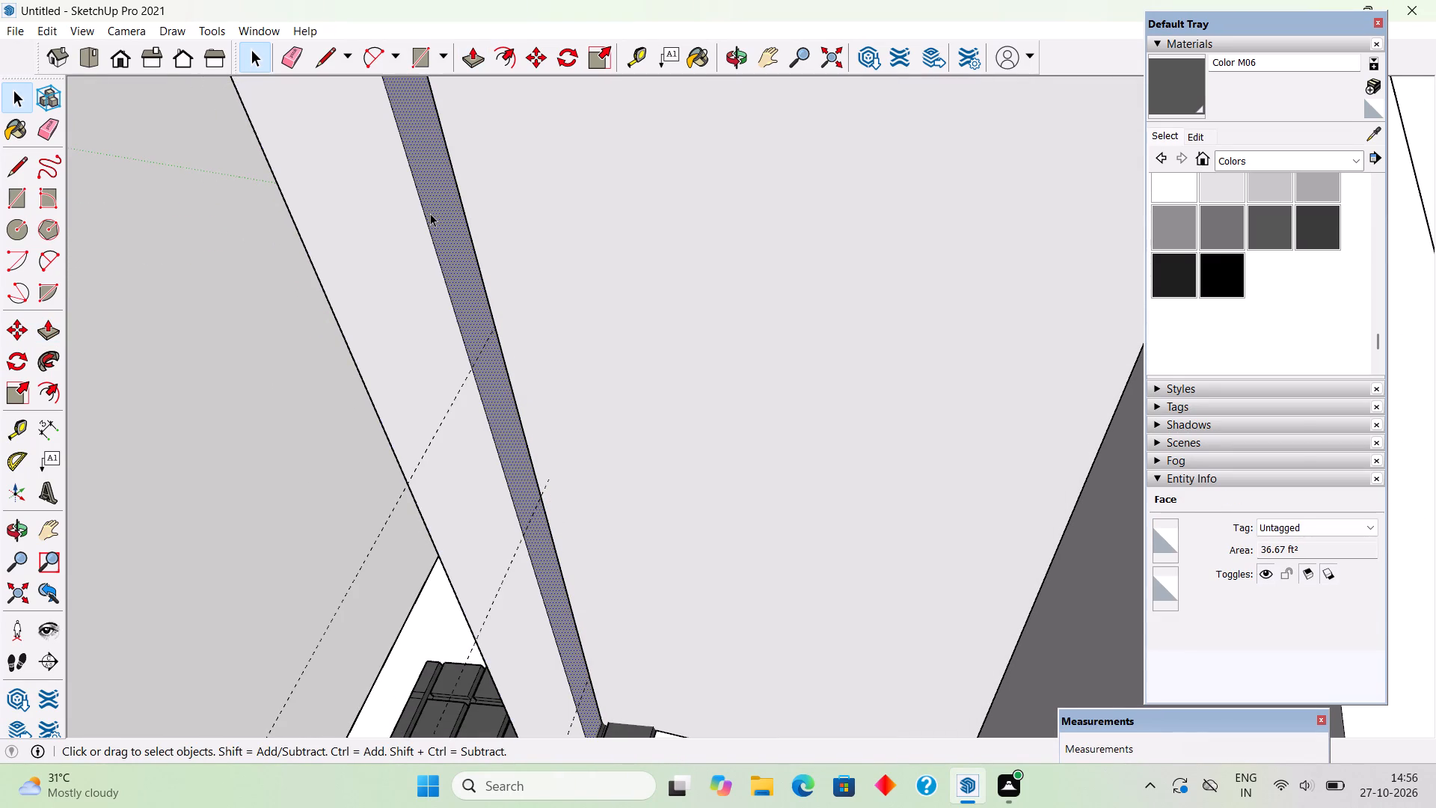
{"action": "key", "text": "p"}
{"action": "left_click", "coordinate": [430, 213]}
{"action": "scroll", "coordinate": [489, 204], "scroll_direction": "down", "scroll_amount": 4}
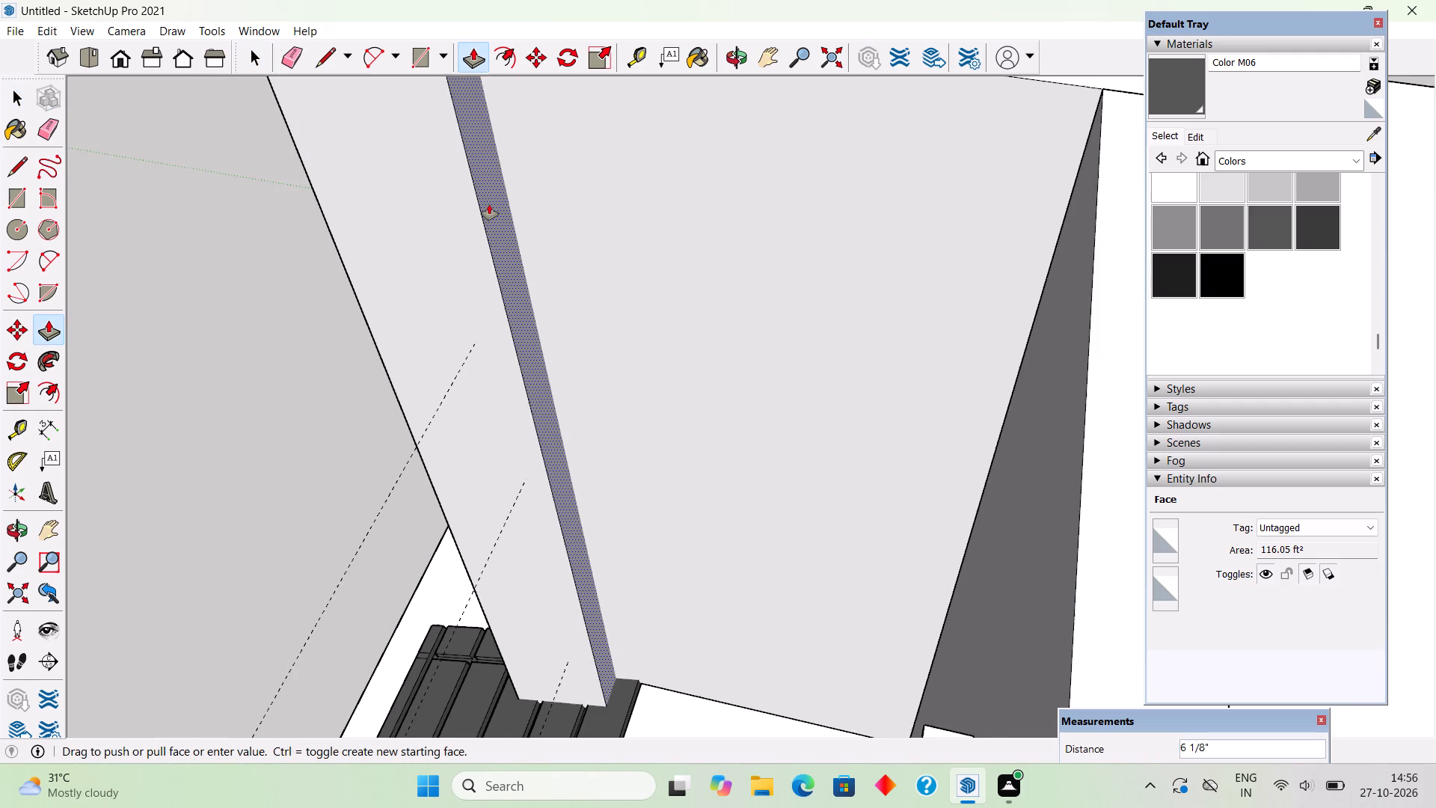
{"action": "scroll", "coordinate": [489, 204], "scroll_direction": "down", "scroll_amount": 1}
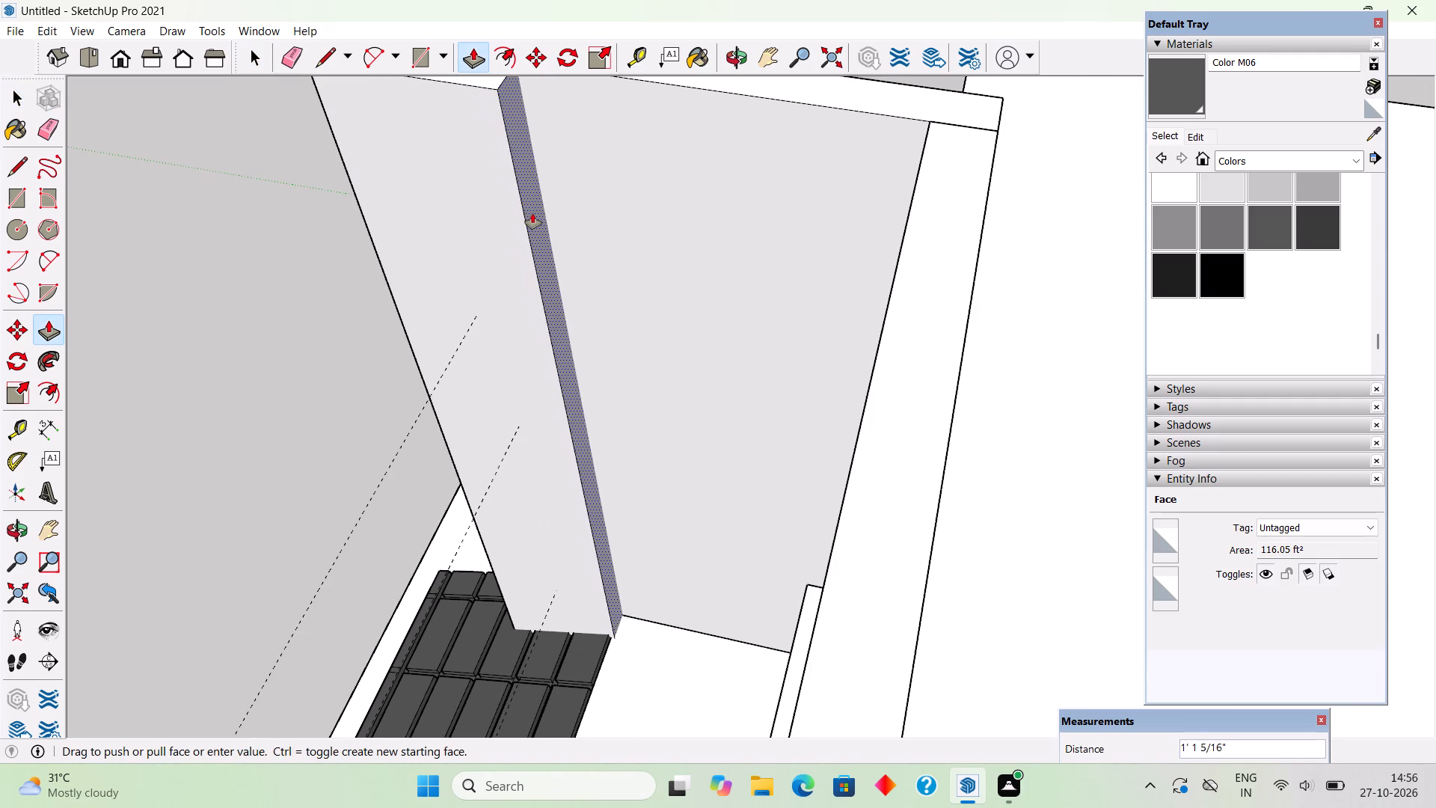
{"action": "left_click", "coordinate": [614, 649]}
{"action": "scroll", "coordinate": [779, 527], "scroll_direction": "down", "scroll_amount": 11}
{"action": "key", "text": "space"}
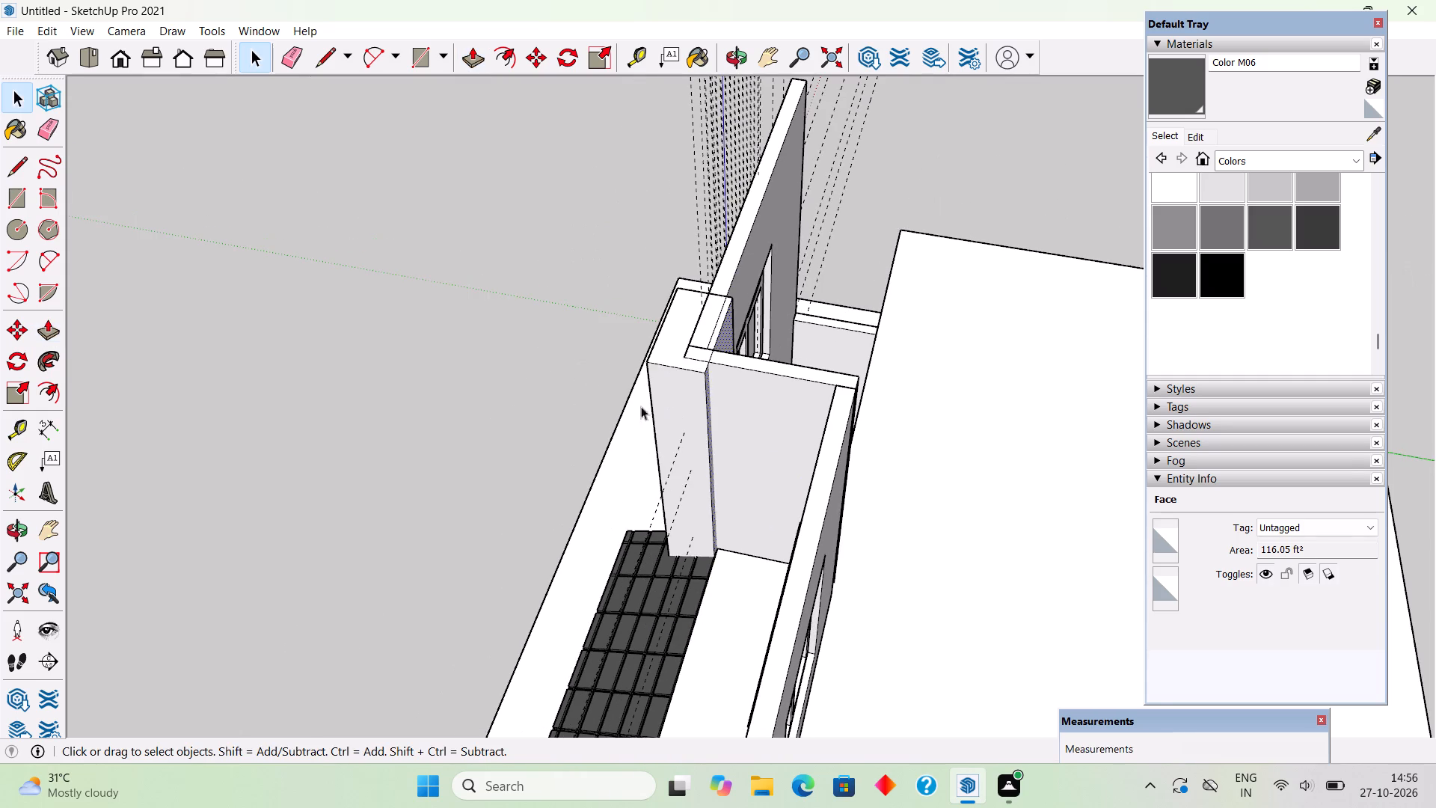
Examine the deepened full-height strip against the porch roof, walls and windows from the front, above and behind.
{"action": "scroll", "coordinate": [501, 320], "scroll_direction": "down", "scroll_amount": 4}
{"action": "middle_click_drag", "start_coordinate": [604, 405], "coordinate": [877, 207]}
{"action": "scroll", "coordinate": [622, 530], "scroll_direction": "up", "scroll_amount": 3}
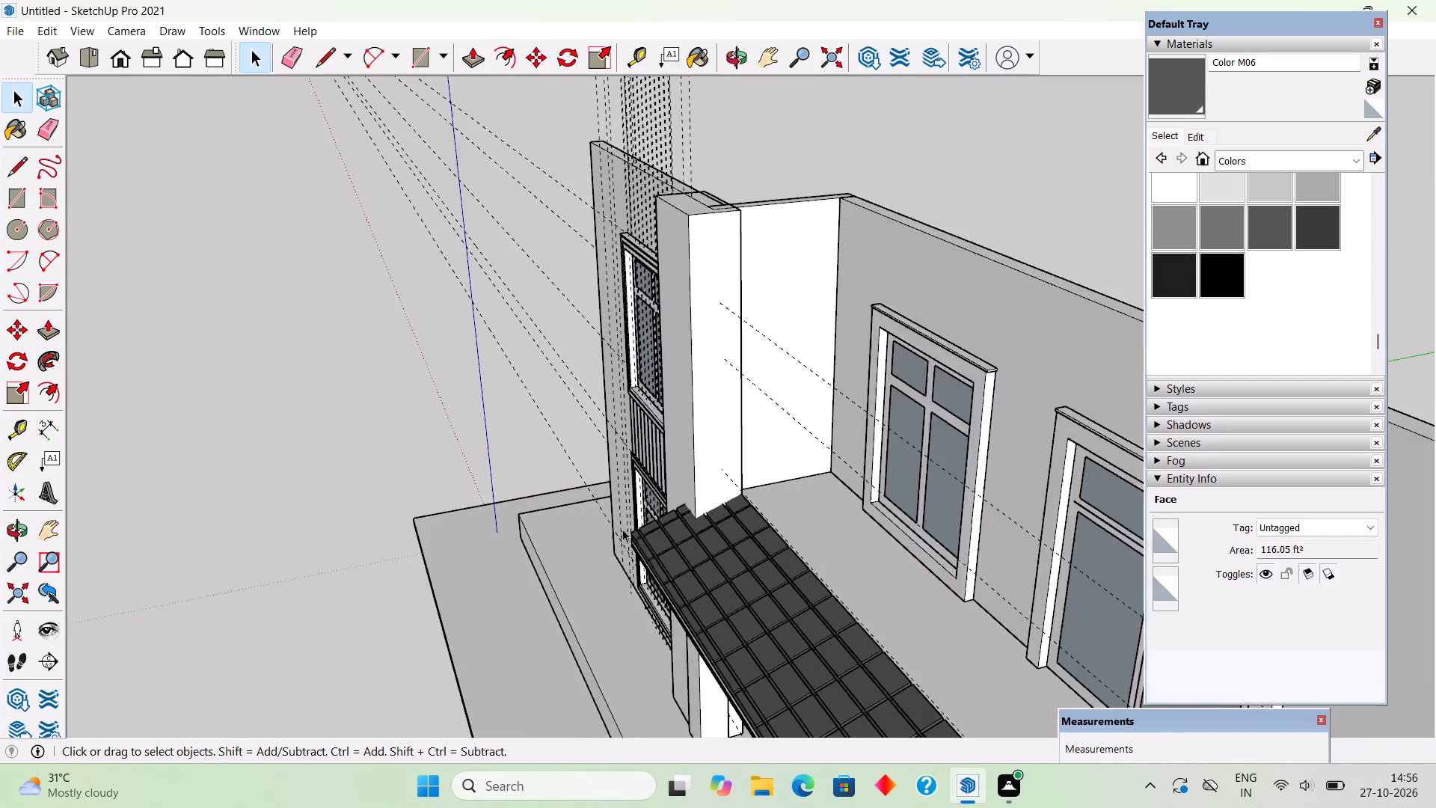
{"action": "scroll", "coordinate": [622, 529], "scroll_direction": "up", "scroll_amount": 2}
{"action": "middle_click_drag", "start_coordinate": [809, 511], "coordinate": [917, 429]}
{"action": "scroll", "coordinate": [917, 429], "scroll_direction": "down", "scroll_amount": 9}
{"action": "middle_click_drag", "start_coordinate": [817, 551], "coordinate": [981, 527]}
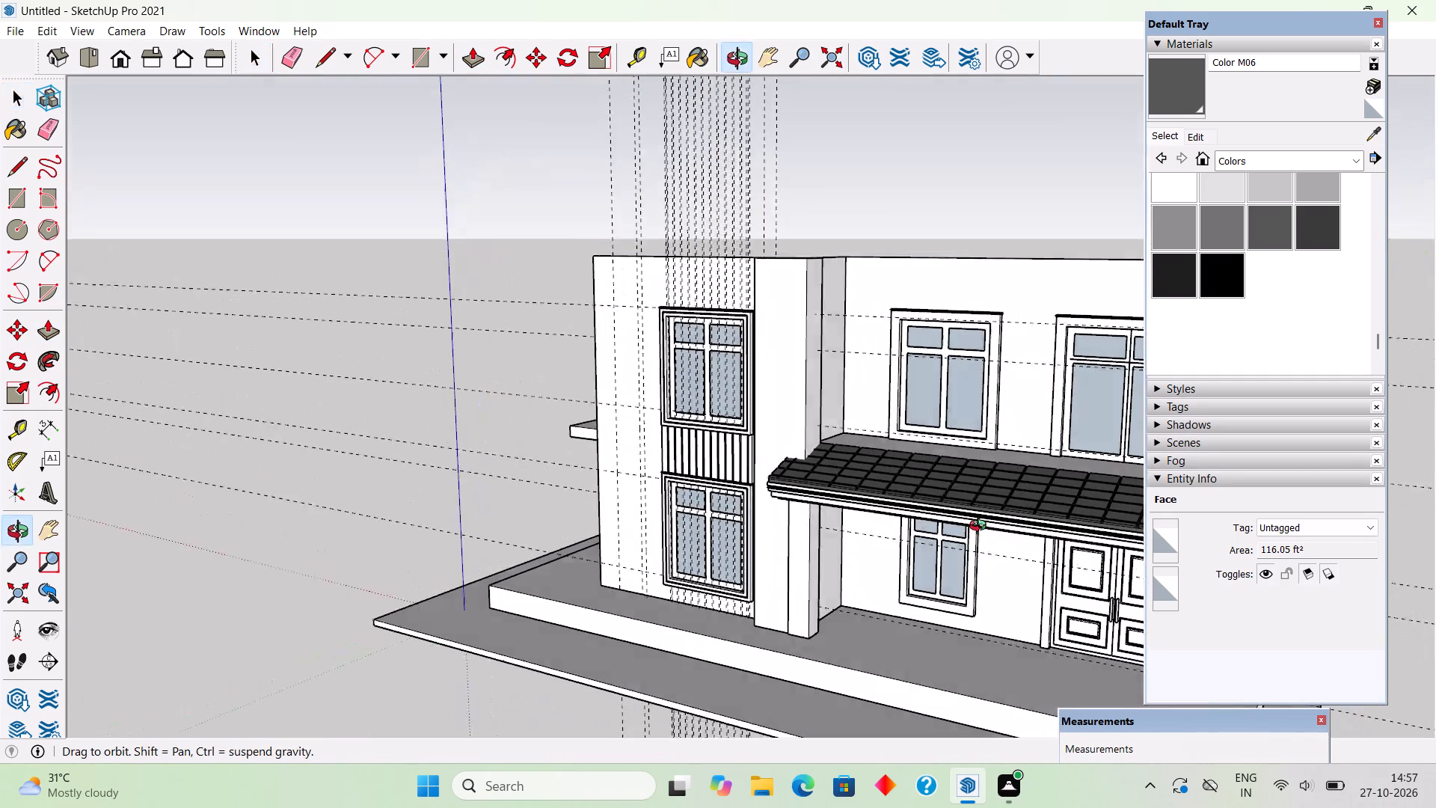
{"action": "middle_click_drag", "start_coordinate": [981, 527], "coordinate": [984, 526]}
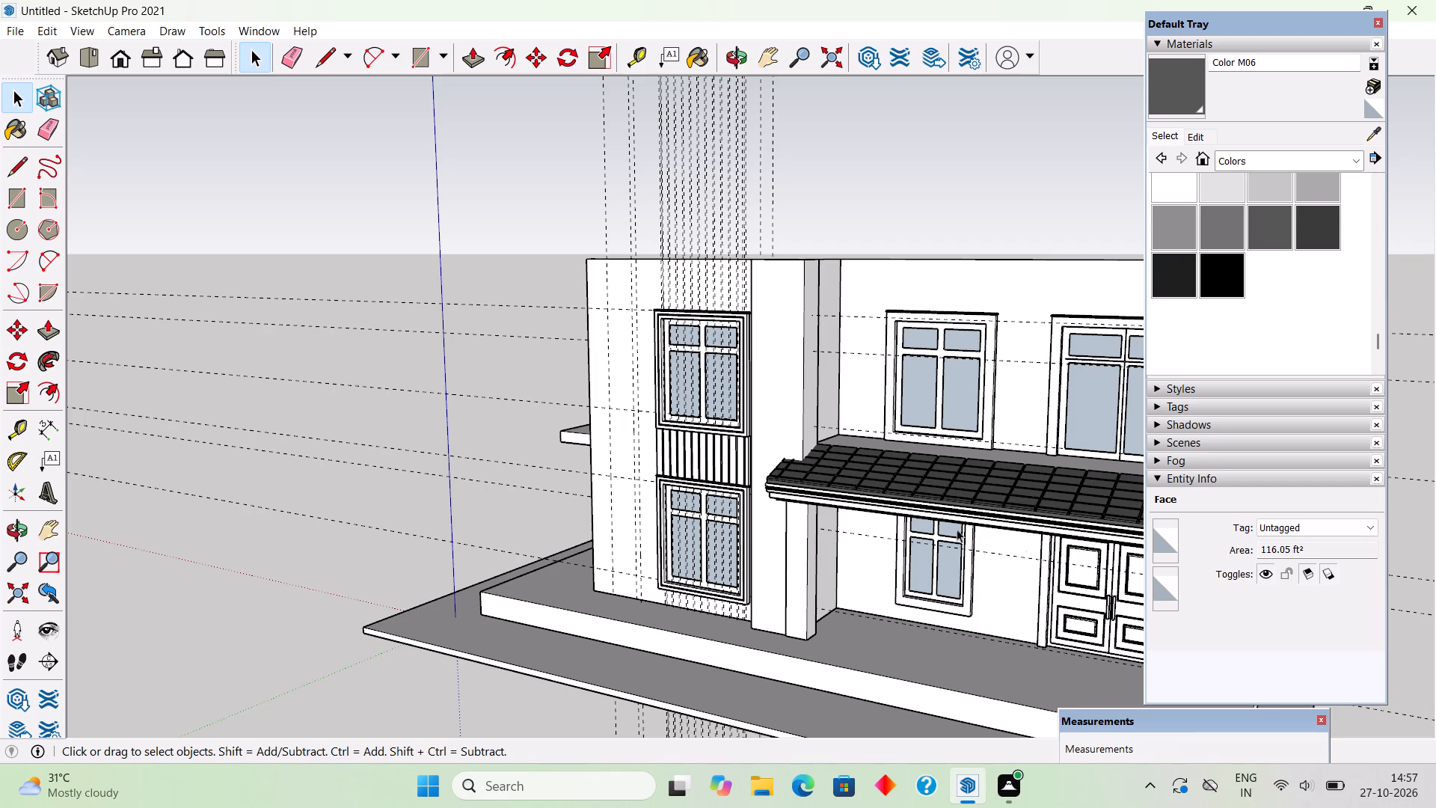
{"action": "middle_click_drag", "start_coordinate": [943, 529], "coordinate": [965, 520]}
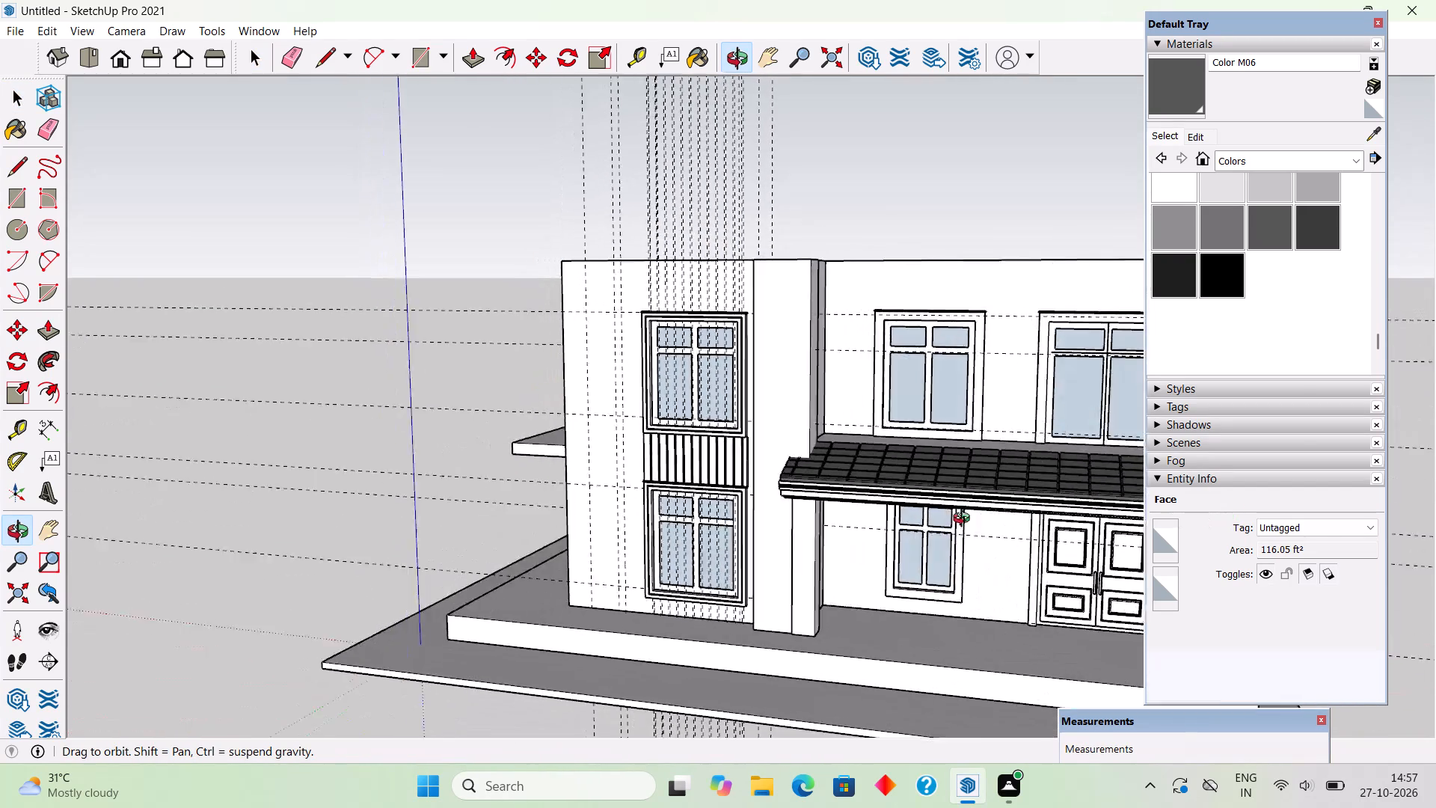
{"action": "middle_click_drag", "start_coordinate": [965, 520], "coordinate": [1157, 525]}
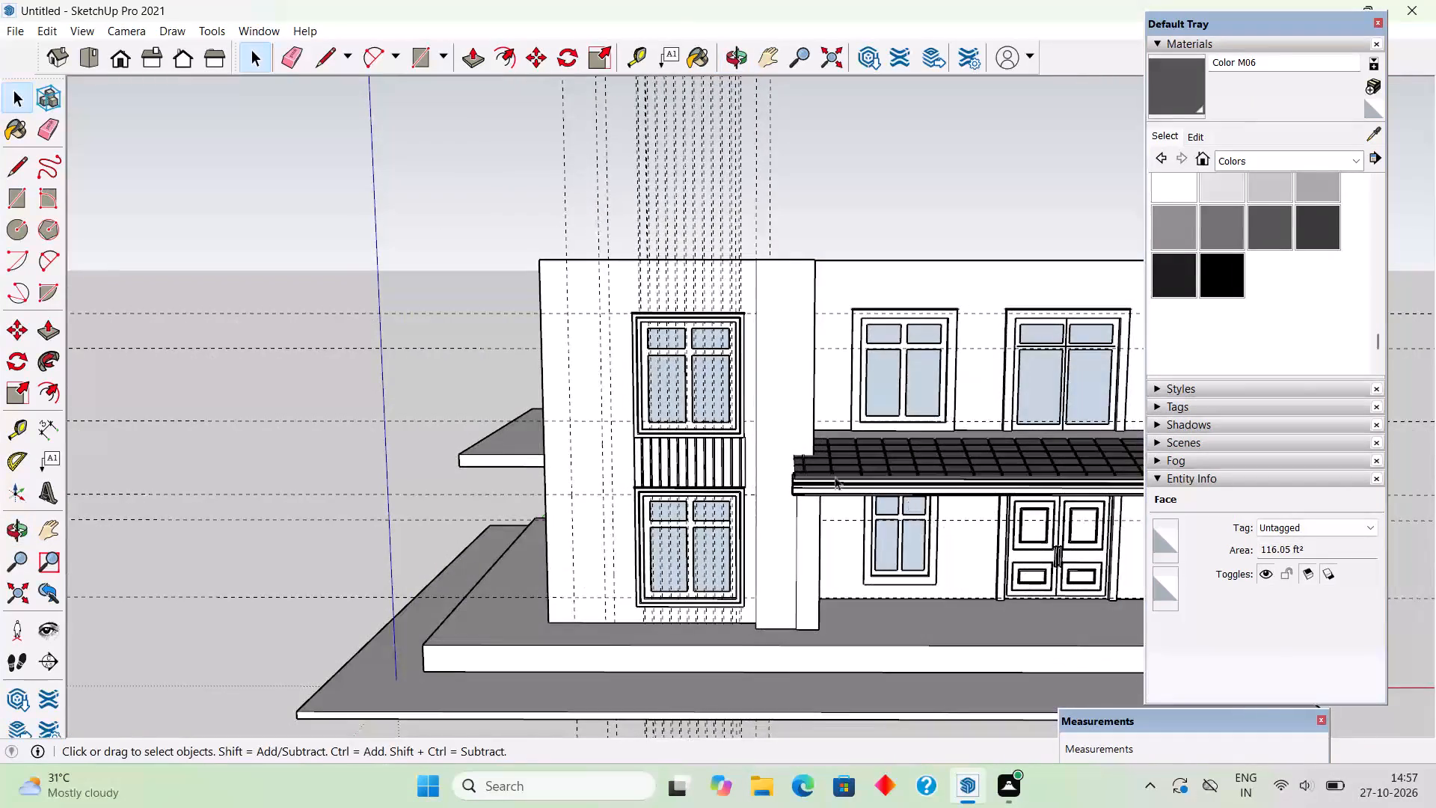
{"action": "scroll", "coordinate": [818, 465], "scroll_direction": "up", "scroll_amount": 3}
{"action": "middle_click_drag", "start_coordinate": [827, 465], "coordinate": [740, 502]}
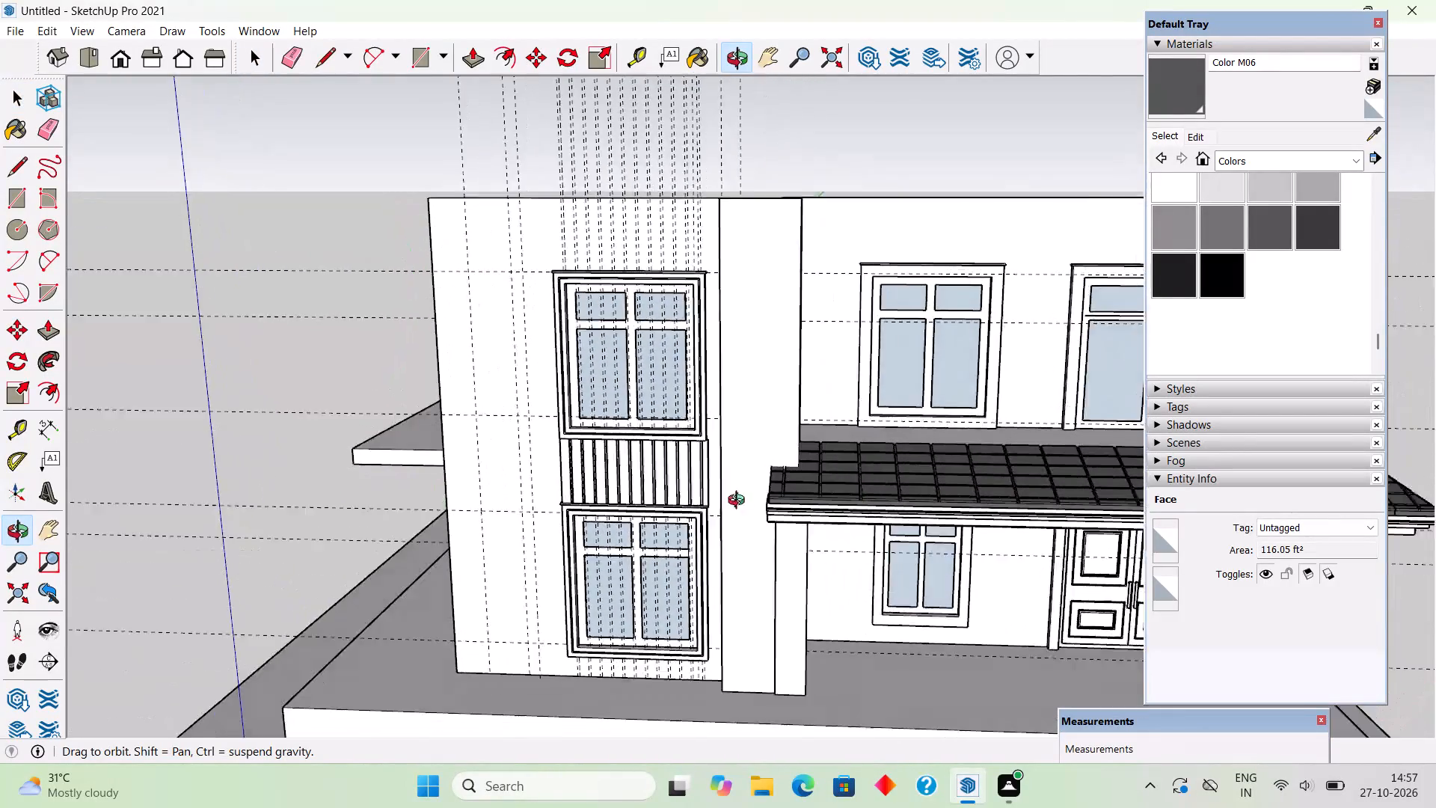
{"action": "middle_click_drag", "start_coordinate": [740, 502], "coordinate": [948, 510]}
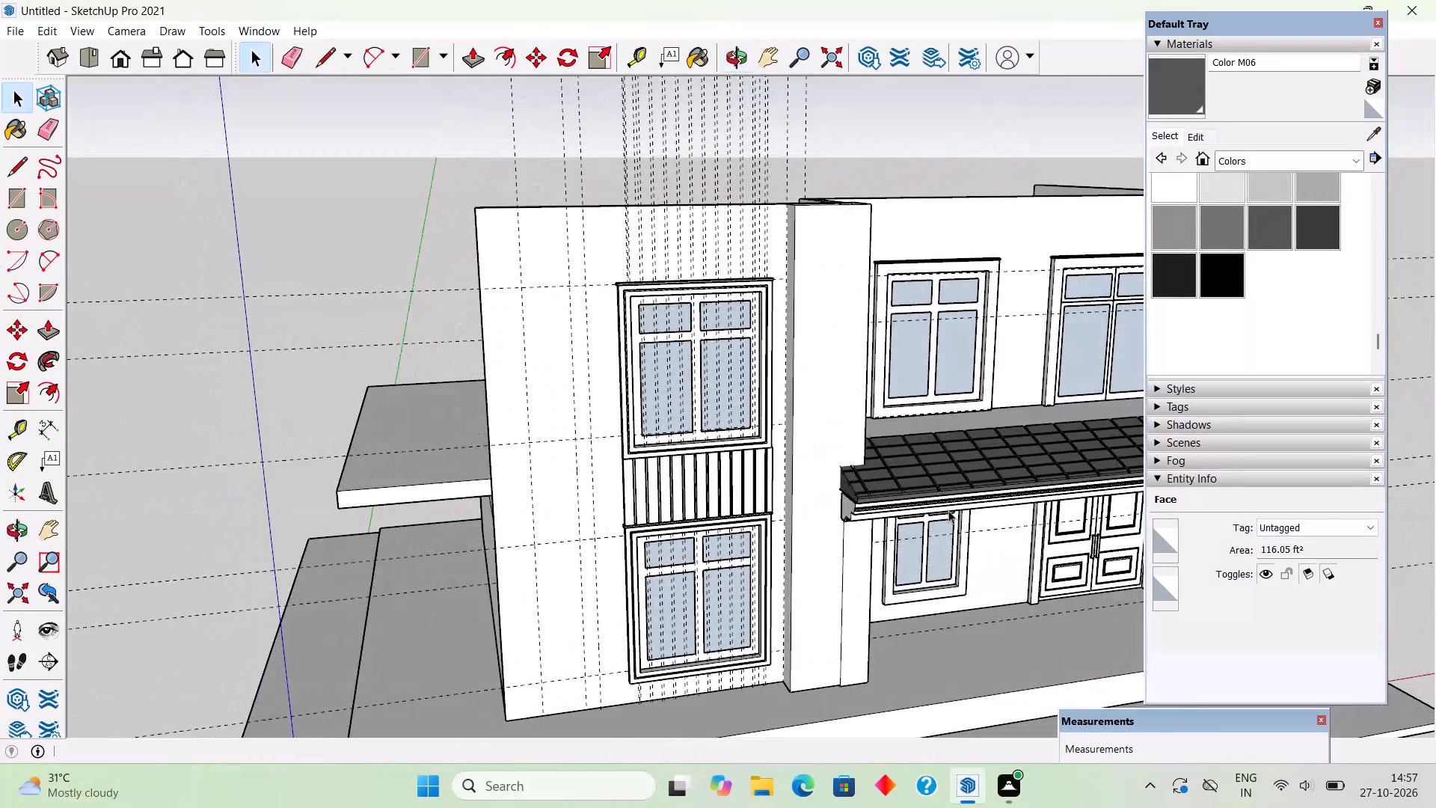
{"action": "middle_click_drag", "start_coordinate": [693, 436], "coordinate": [1165, 541]}
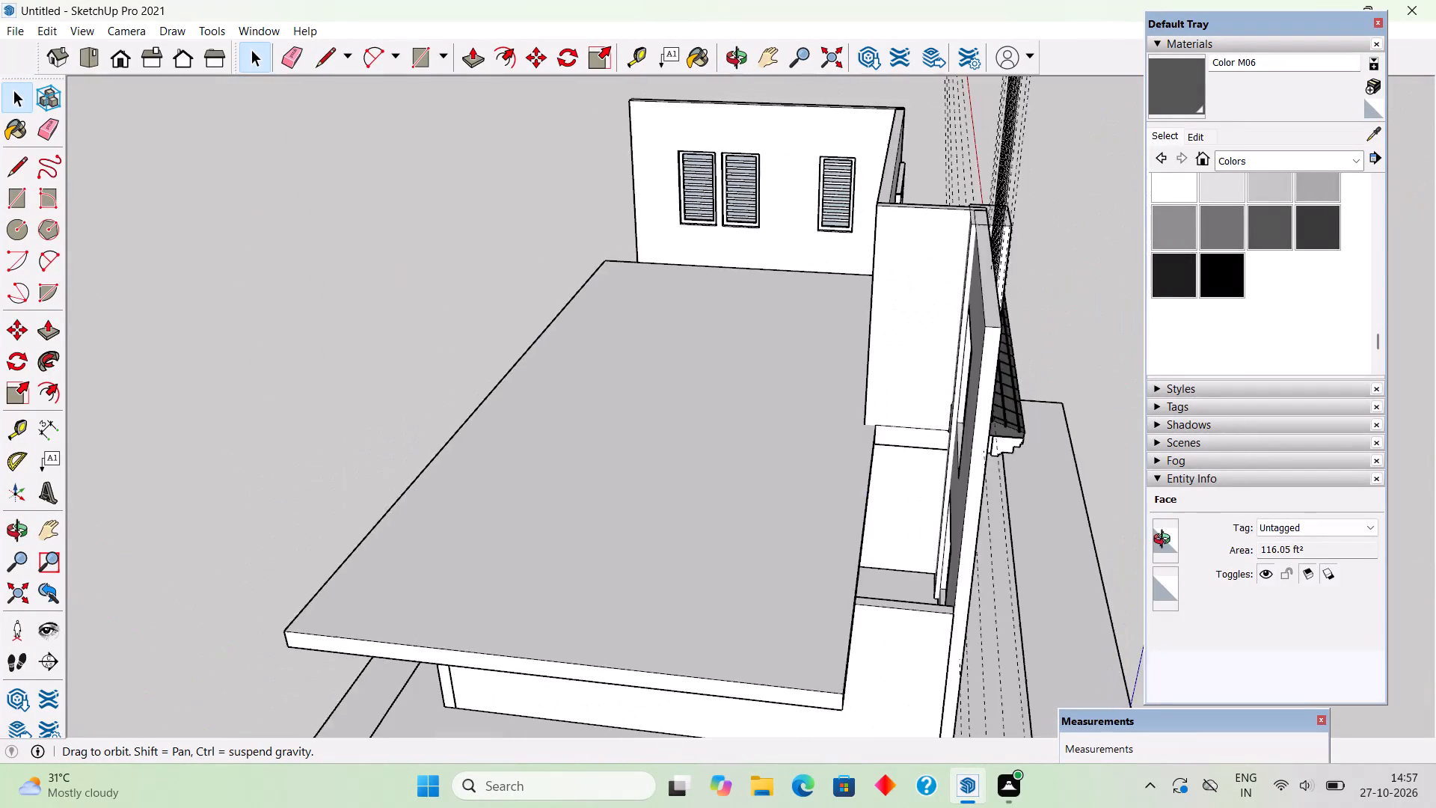
{"action": "middle_click_drag", "start_coordinate": [1165, 541], "coordinate": [366, 492]}
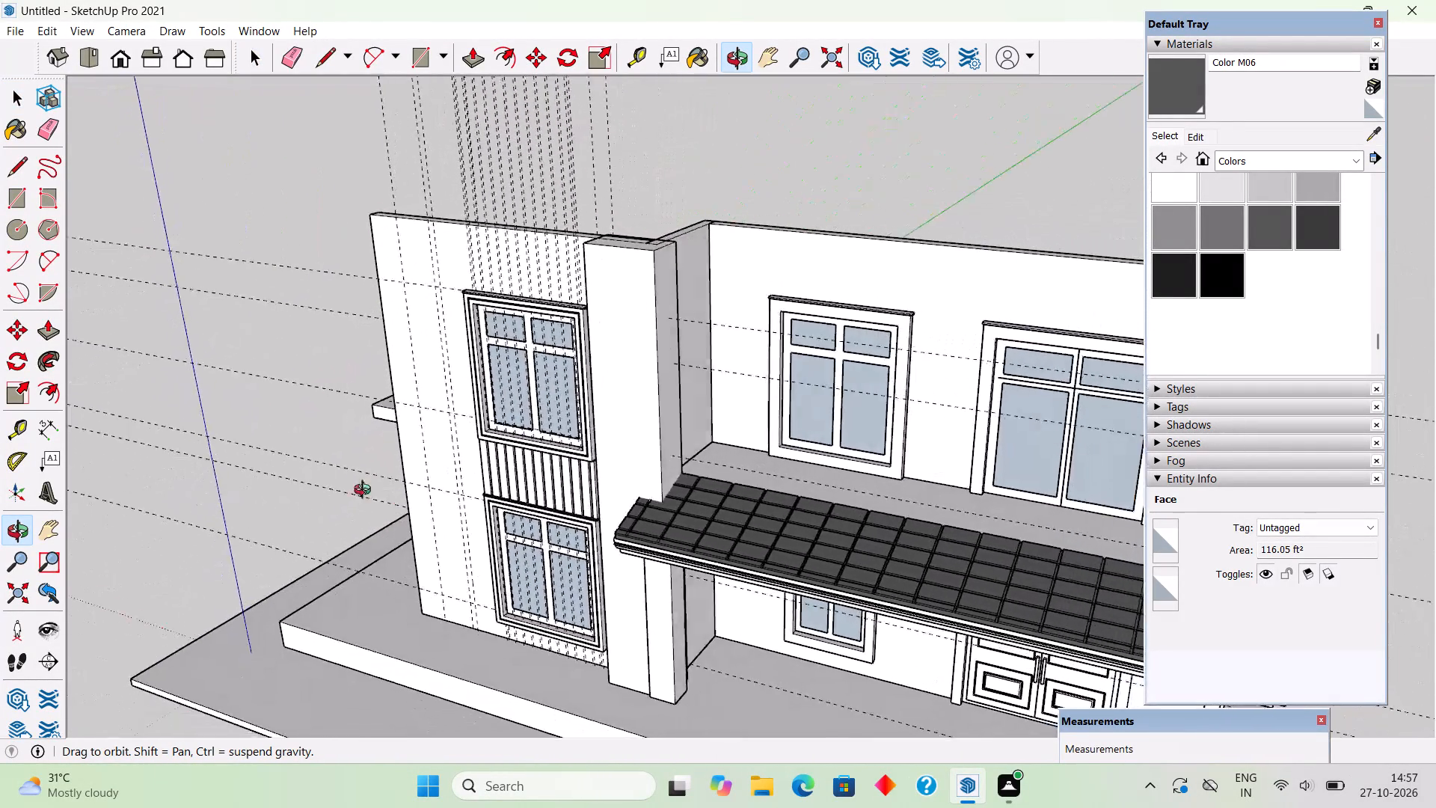
{"action": "middle_click_drag", "start_coordinate": [366, 492], "coordinate": [527, 560]}
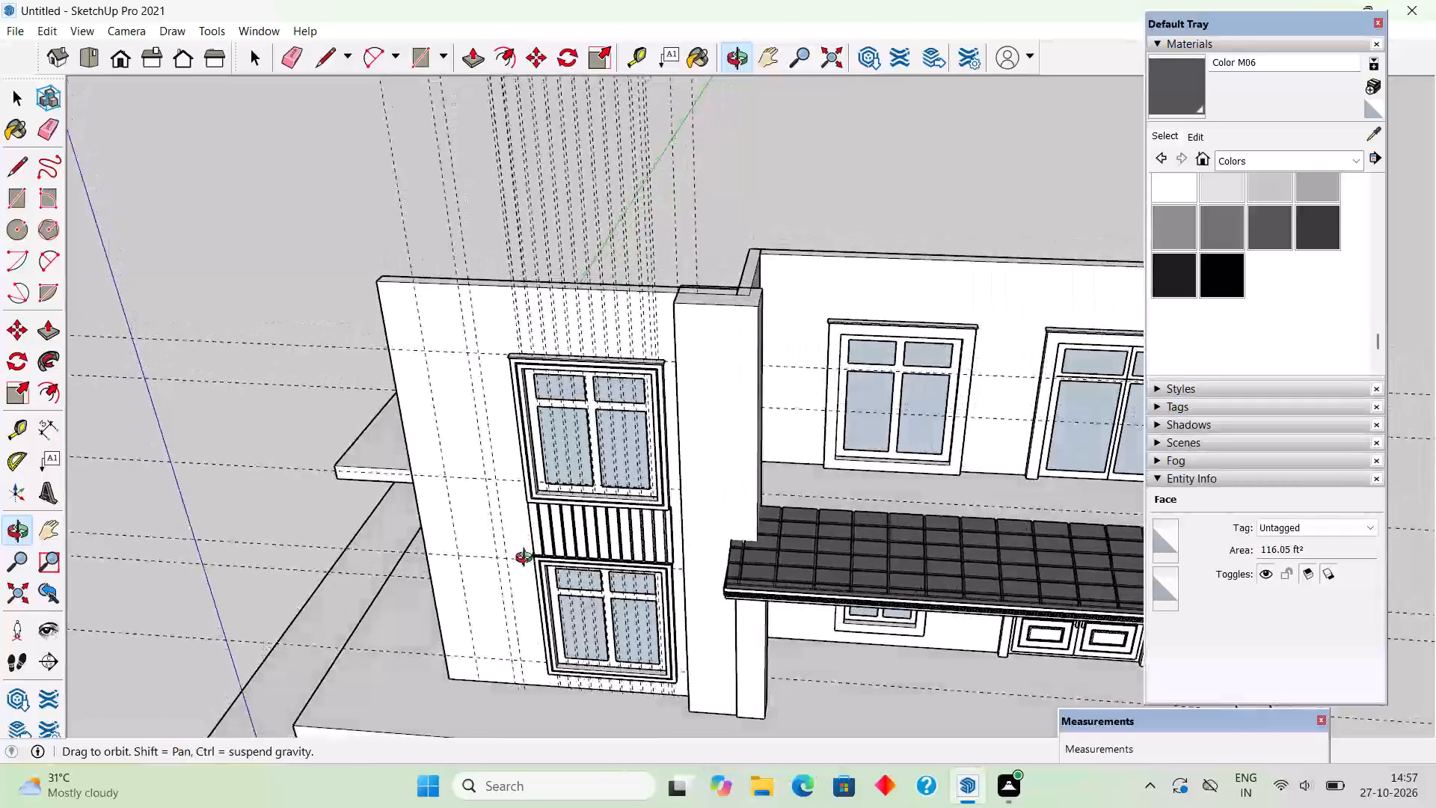
Push/Pull the strip's porch-facing side face inward by about 6 7/8", flush with the side wall.
{"action": "middle_click_drag", "start_coordinate": [527, 560], "coordinate": [444, 573]}
{"action": "scroll", "coordinate": [744, 474], "scroll_direction": "up", "scroll_amount": 3}
{"action": "left_click", "coordinate": [685, 482]}
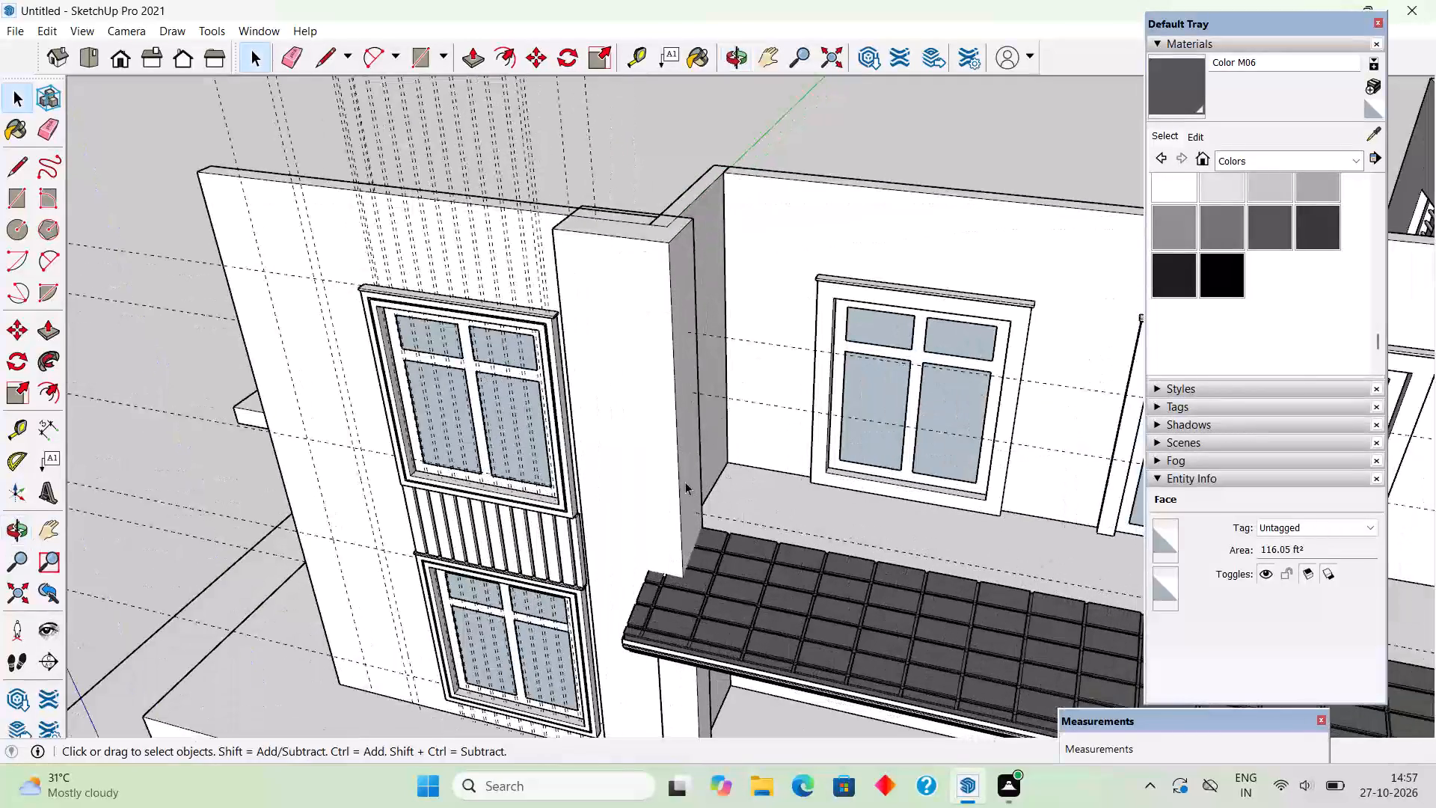
{"action": "key", "text": "p"}
{"action": "left_click", "coordinate": [685, 482]}
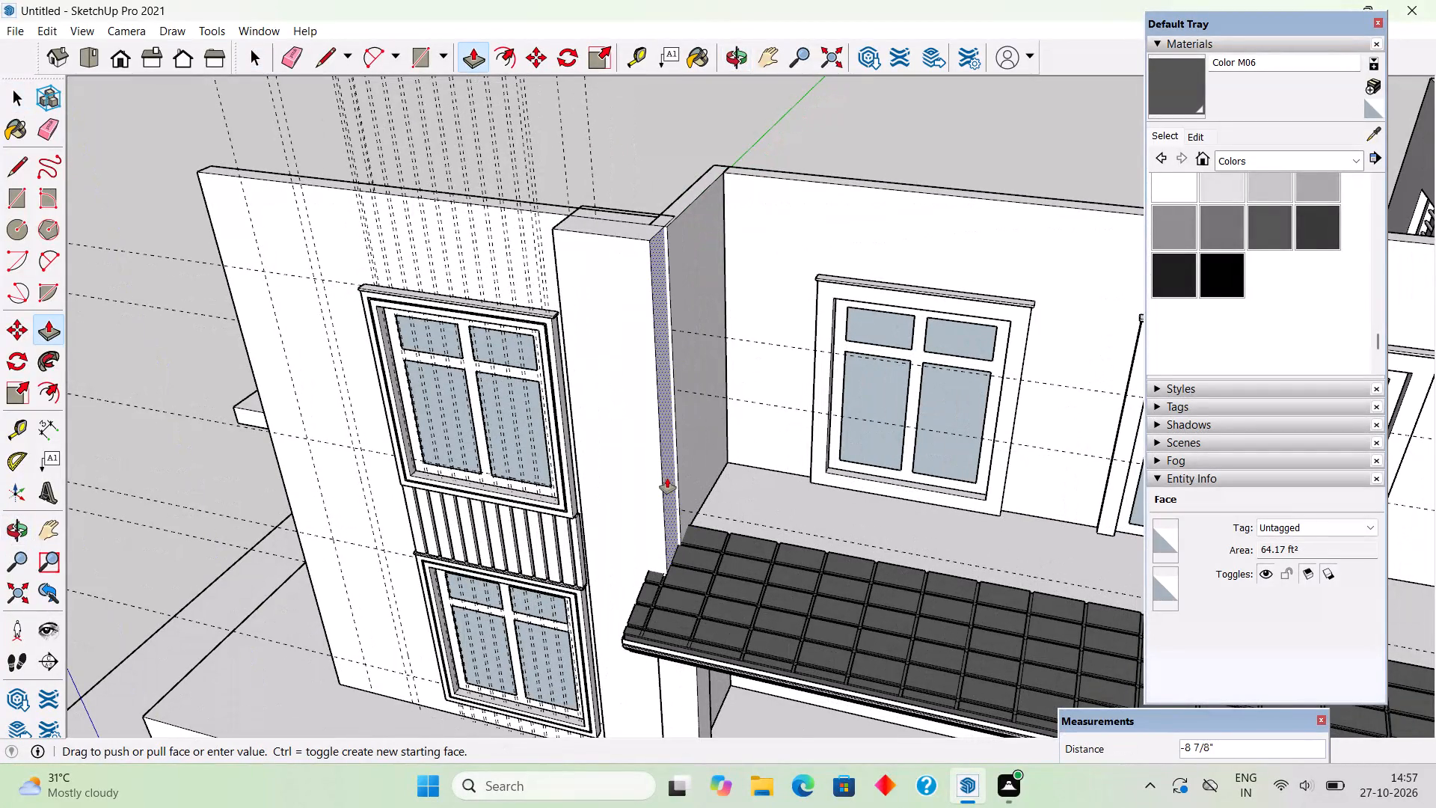
{"action": "left_click", "coordinate": [727, 333]}
Push/Pull the strip's porch-facing side face outward by 2".
{"action": "left_click", "coordinate": [666, 385]}
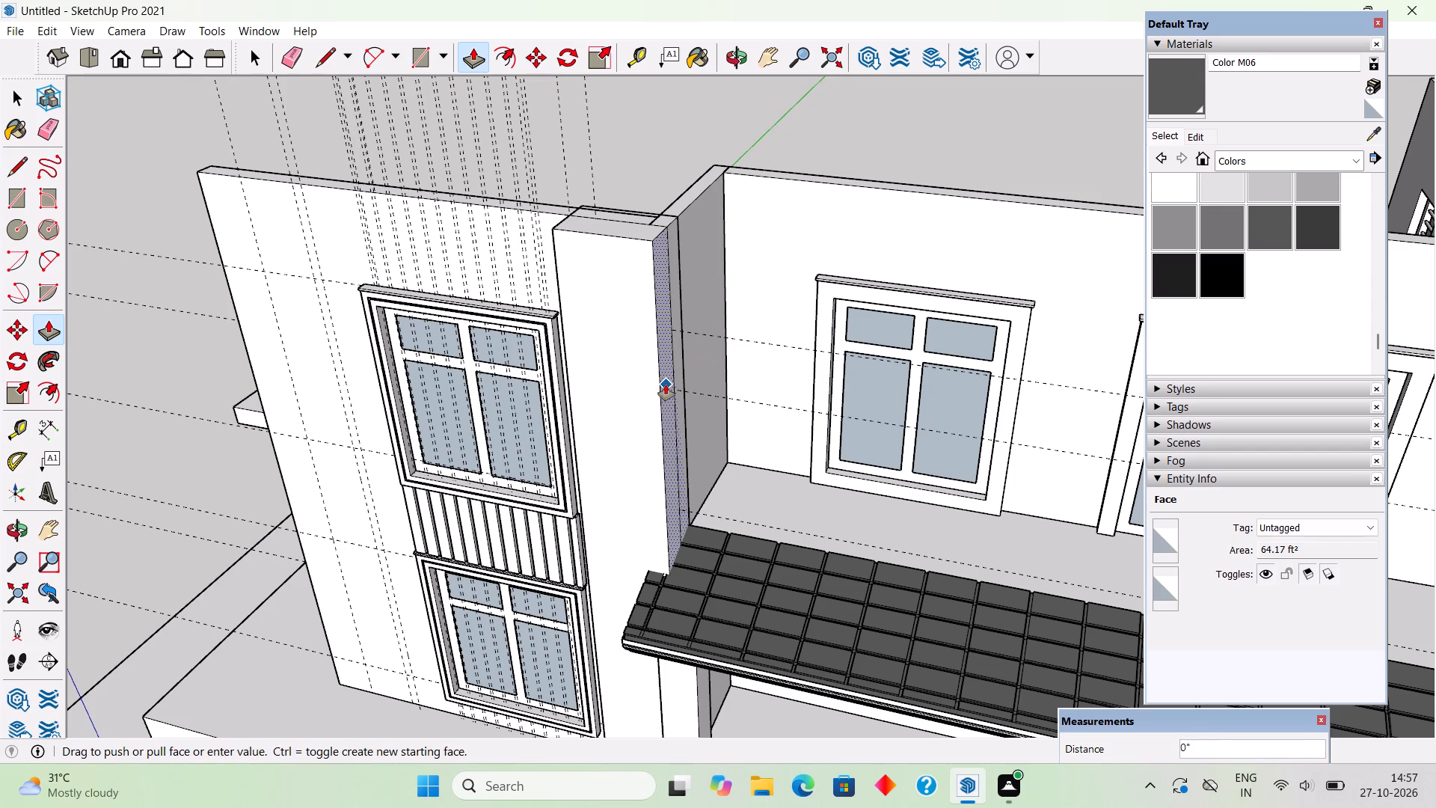
{"action": "type", "text": "2\""}
{"action": "key", "text": "Return"}
{"action": "key", "text": "space"}
Make a group from all the connected geometry of the projecting full-height strip.
{"action": "scroll", "coordinate": [680, 385], "scroll_direction": "down", "scroll_amount": 4}
{"action": "middle_click_drag", "start_coordinate": [785, 593], "coordinate": [648, 309]}
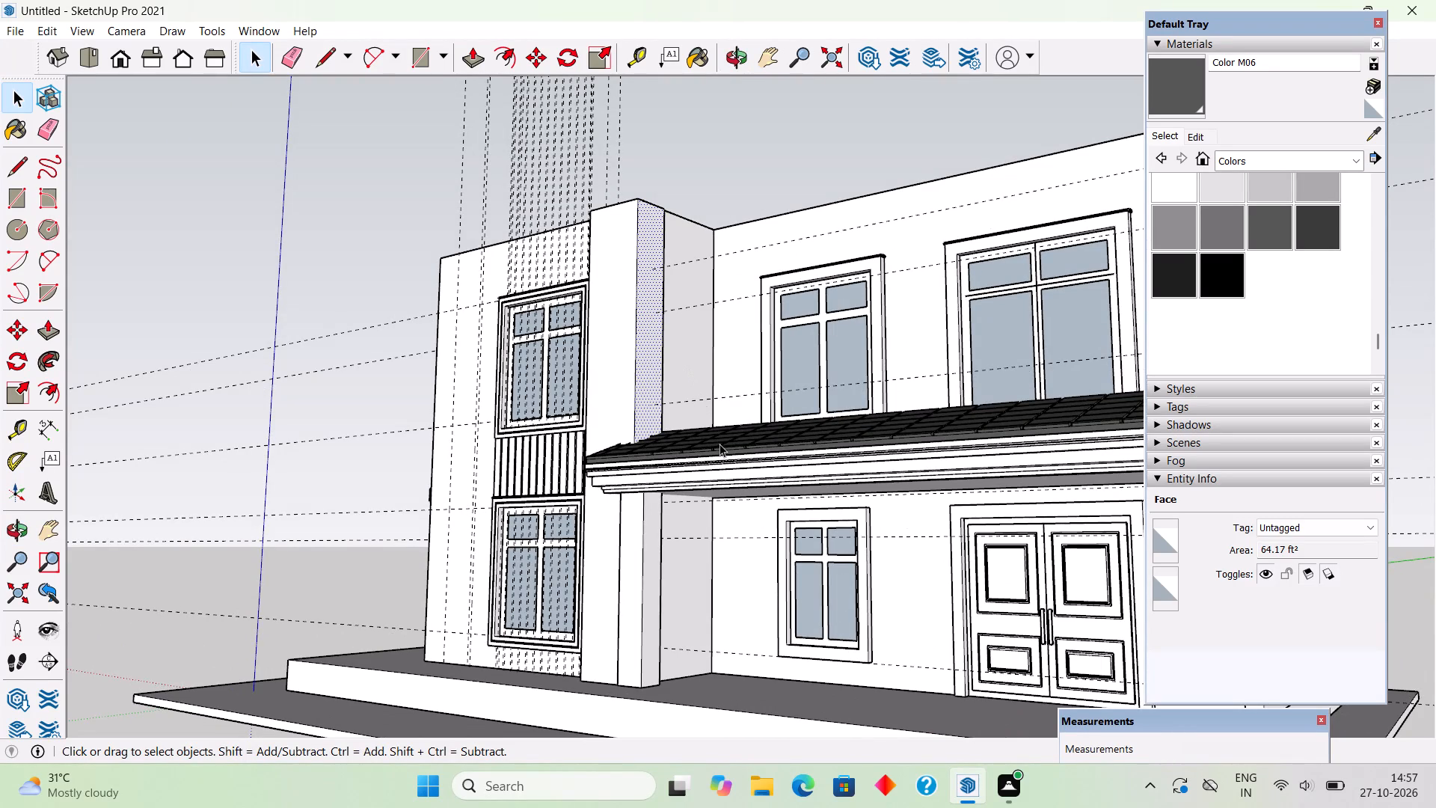
{"action": "middle_click_drag", "start_coordinate": [719, 444], "coordinate": [975, 620]}
{"action": "middle_click_drag", "start_coordinate": [803, 366], "coordinate": [838, 670]}
{"action": "scroll", "coordinate": [660, 420], "scroll_direction": "up", "scroll_amount": 5}
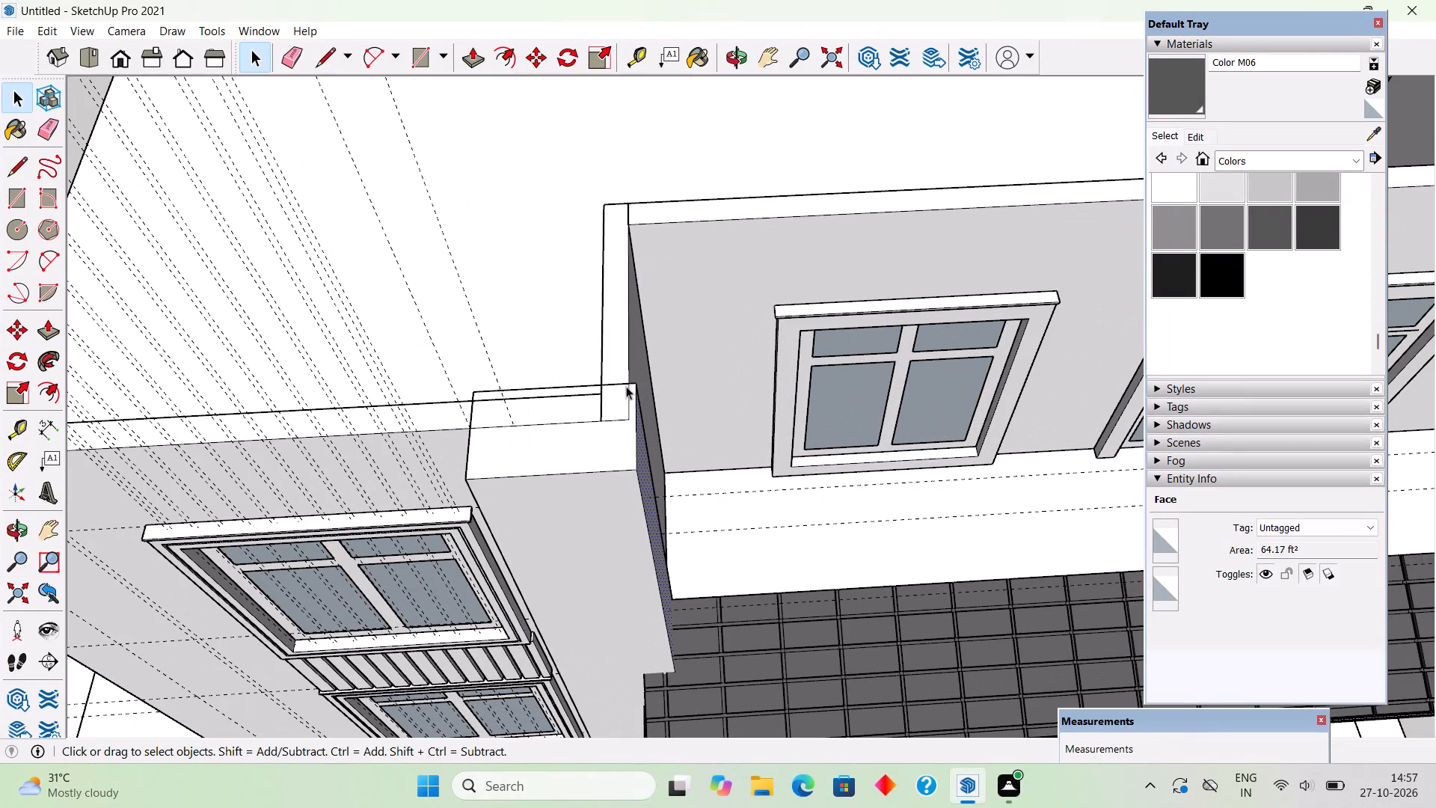
{"action": "triple_click", "coordinate": [605, 452]}
{"action": "right_click", "coordinate": [605, 452]}
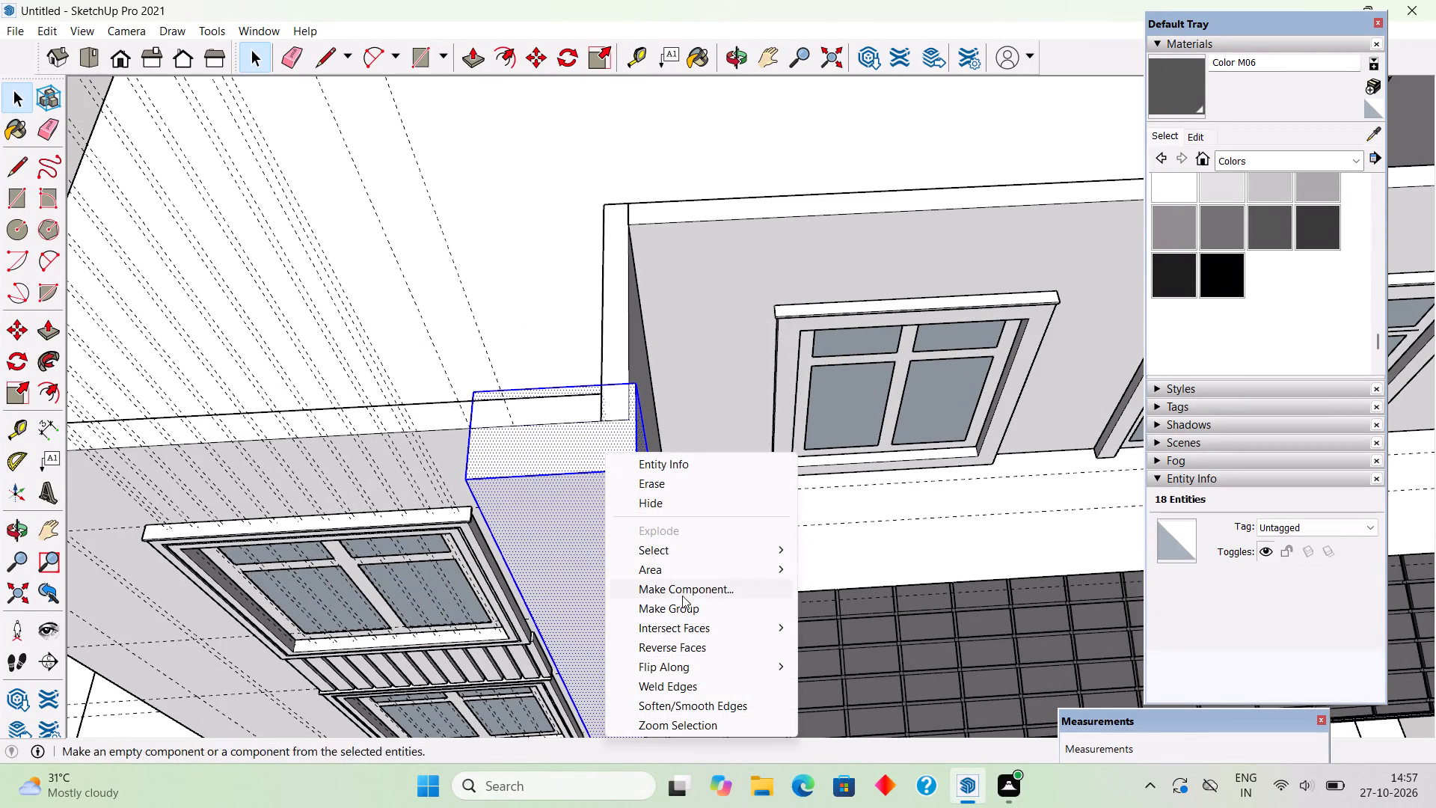
{"action": "left_click", "coordinate": [687, 607]}
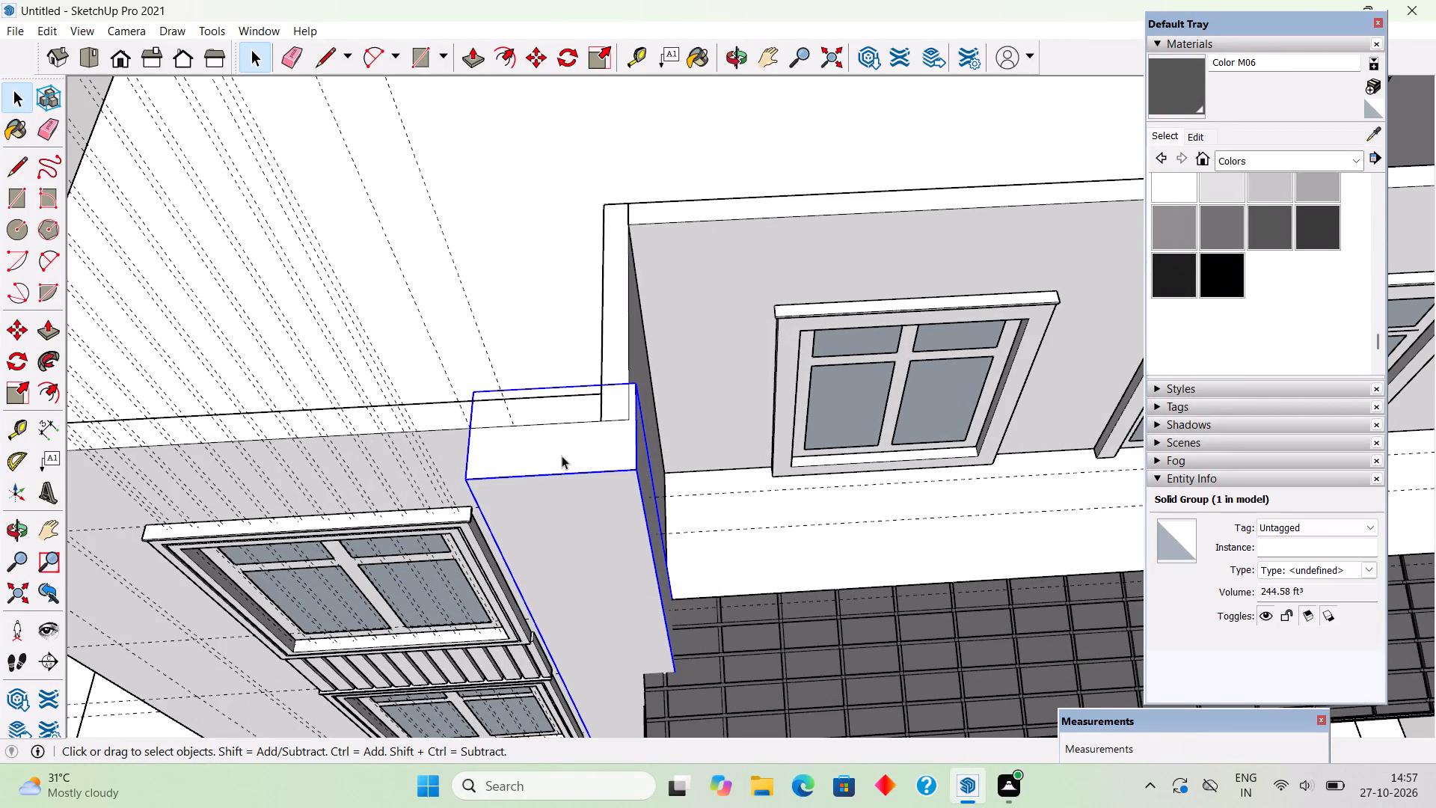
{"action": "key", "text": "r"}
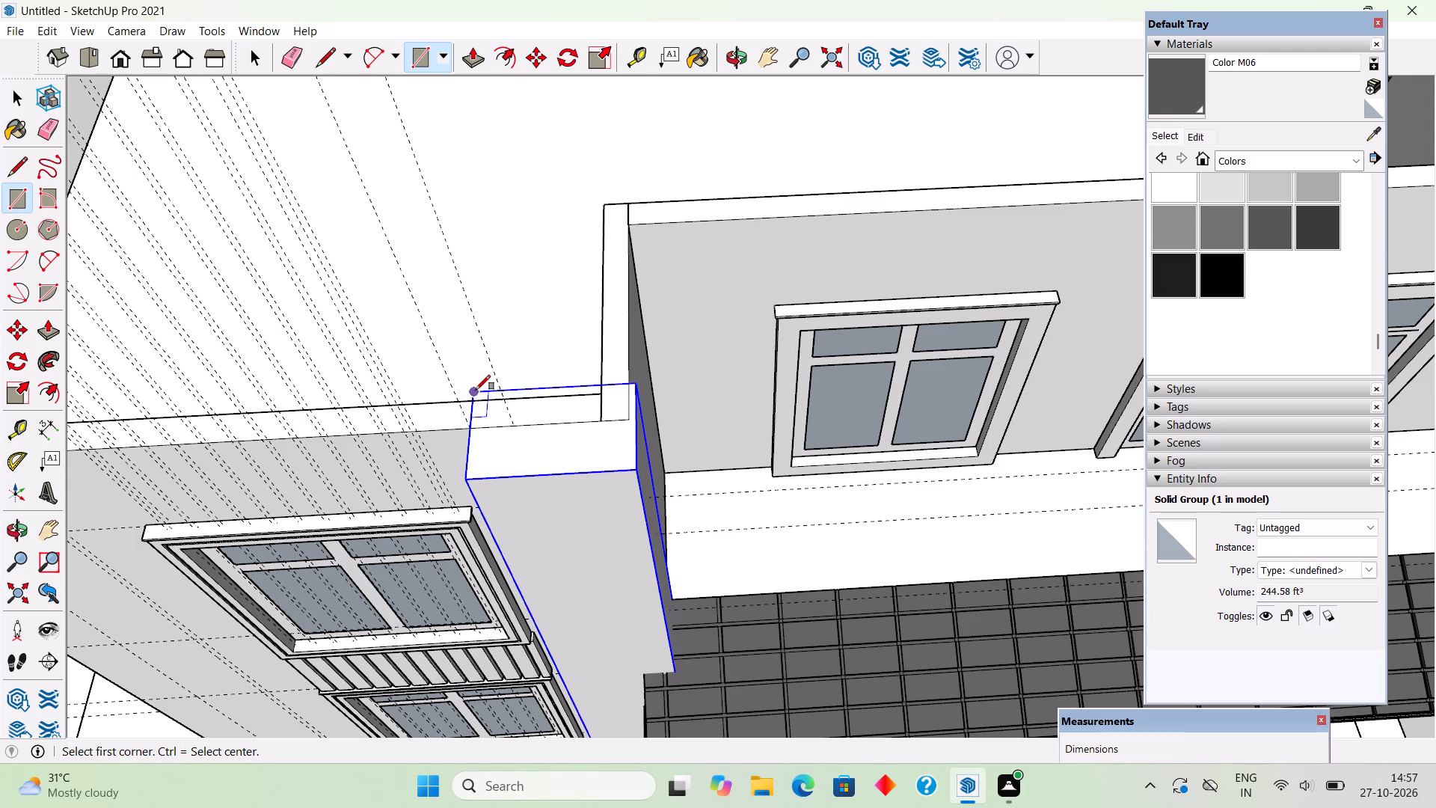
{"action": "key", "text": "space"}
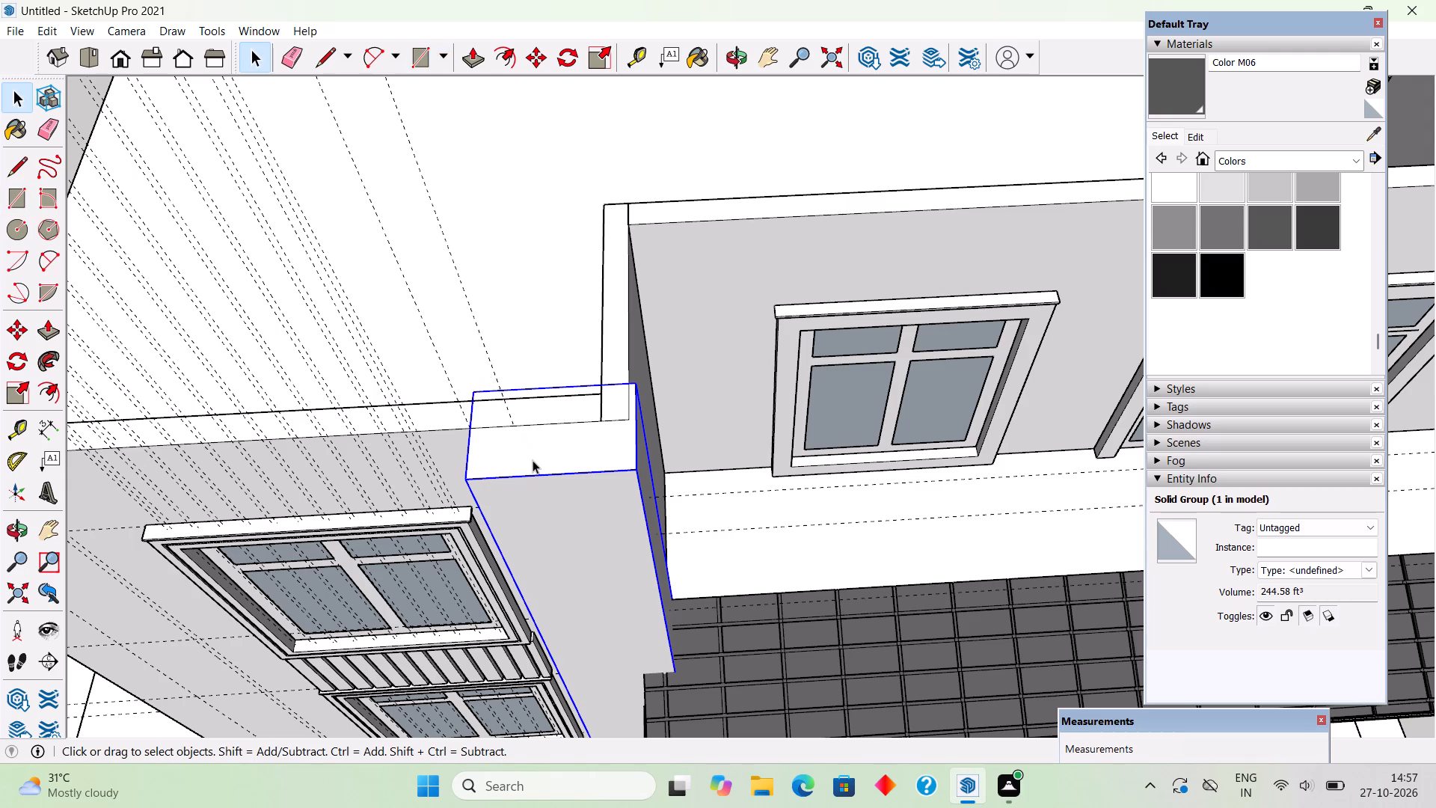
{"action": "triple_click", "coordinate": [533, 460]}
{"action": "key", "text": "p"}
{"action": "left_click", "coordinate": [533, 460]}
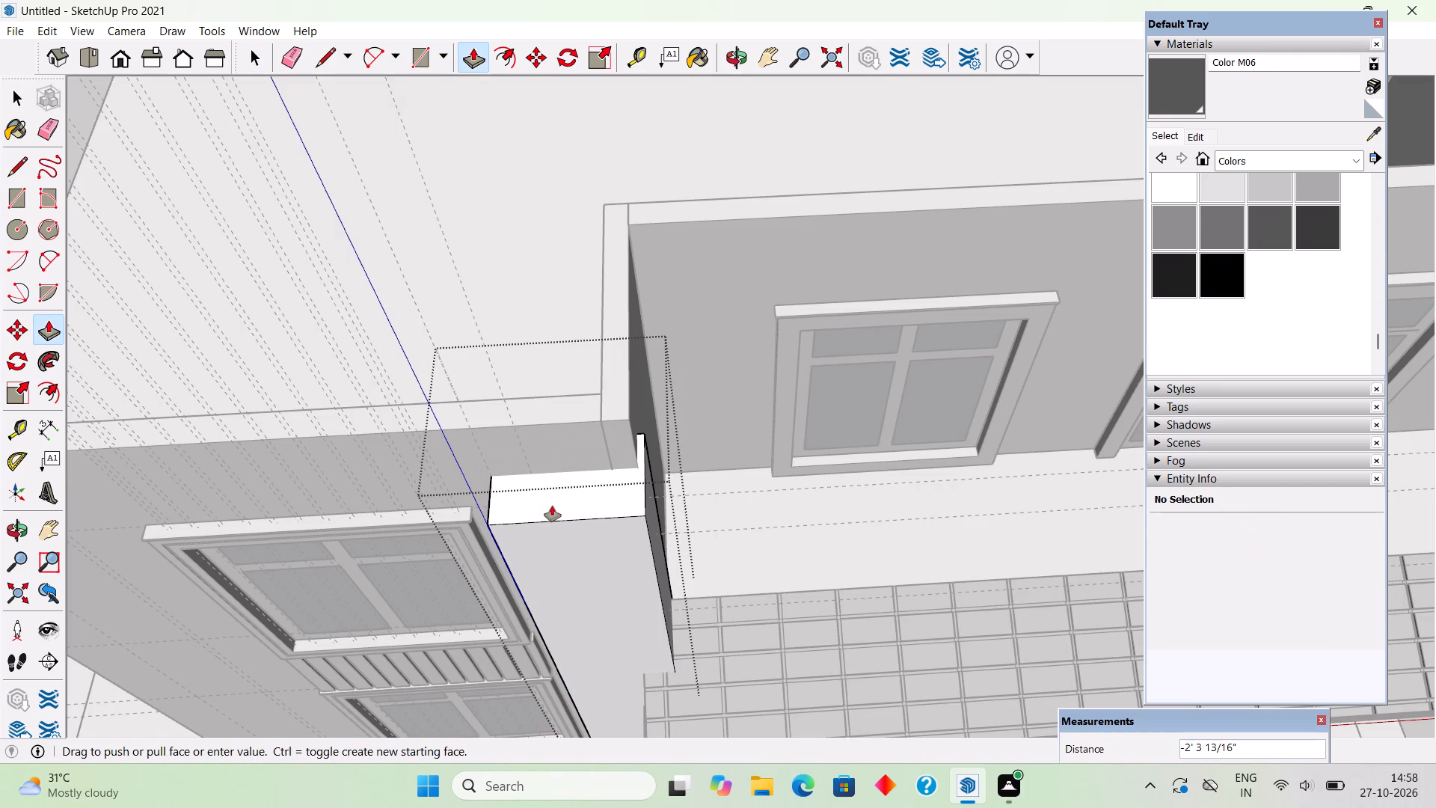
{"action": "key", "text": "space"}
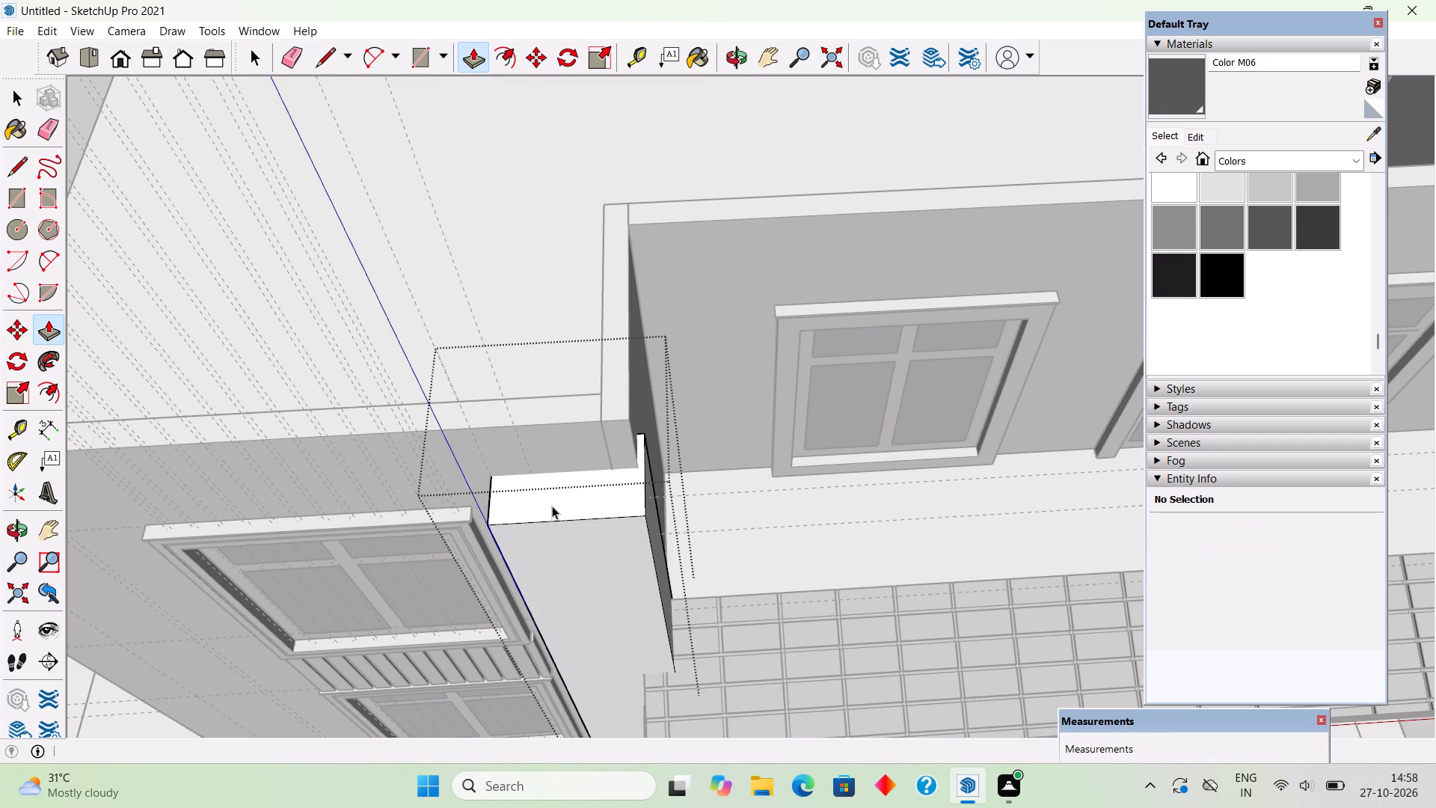
Open the full-height strip's group and Push/Pull its top face down by 2'.
{"action": "triple_click", "coordinate": [574, 466]}
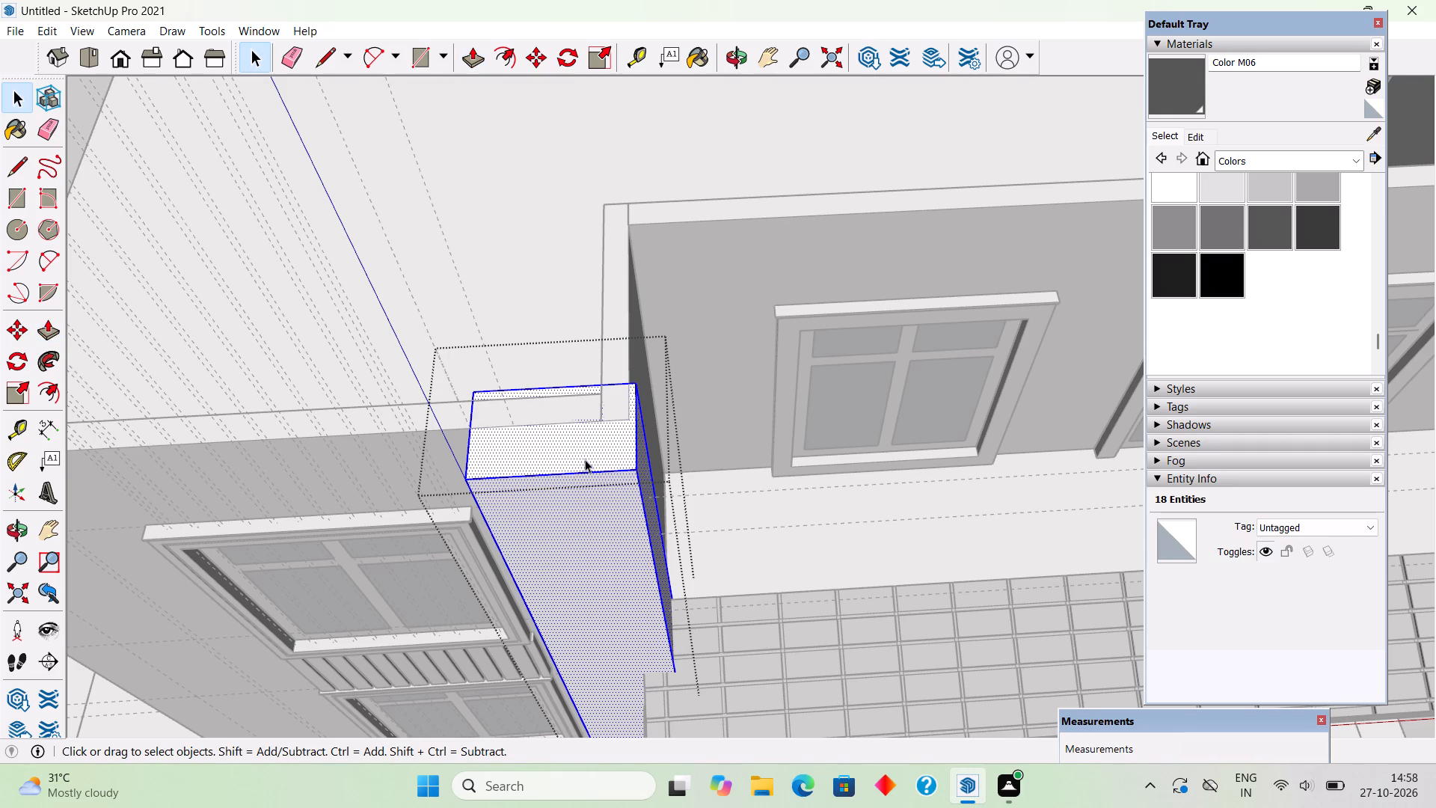
{"action": "left_click", "coordinate": [585, 459]}
{"action": "key", "text": "p"}
{"action": "left_click", "coordinate": [585, 459]}
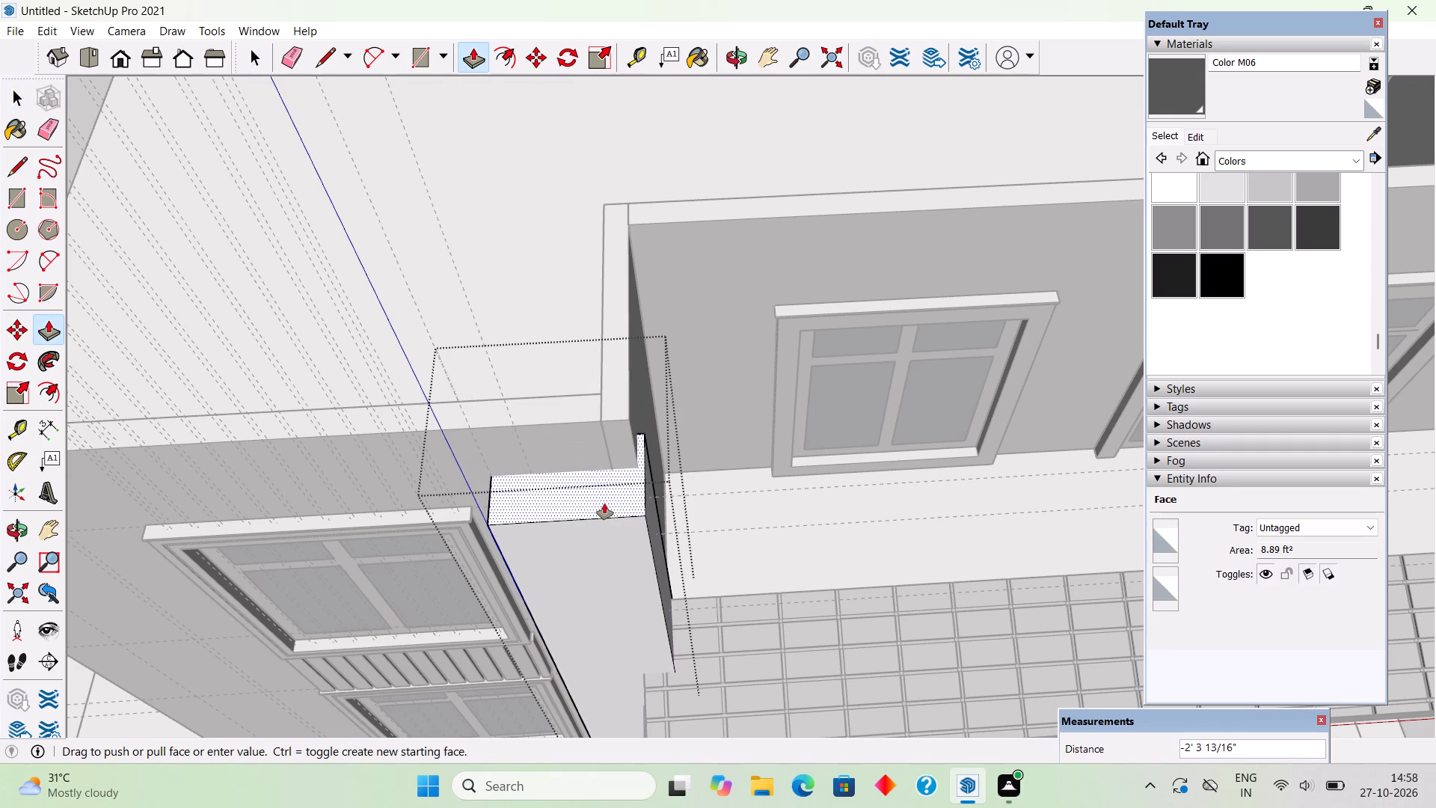
{"action": "type", "text": "2'"}
{"action": "key", "text": "Return"}
{"action": "key", "text": "space"}
{"action": "scroll", "coordinate": [605, 504], "scroll_direction": "down", "scroll_amount": 6}
{"action": "middle_click_drag", "start_coordinate": [673, 497], "coordinate": [712, 238]}
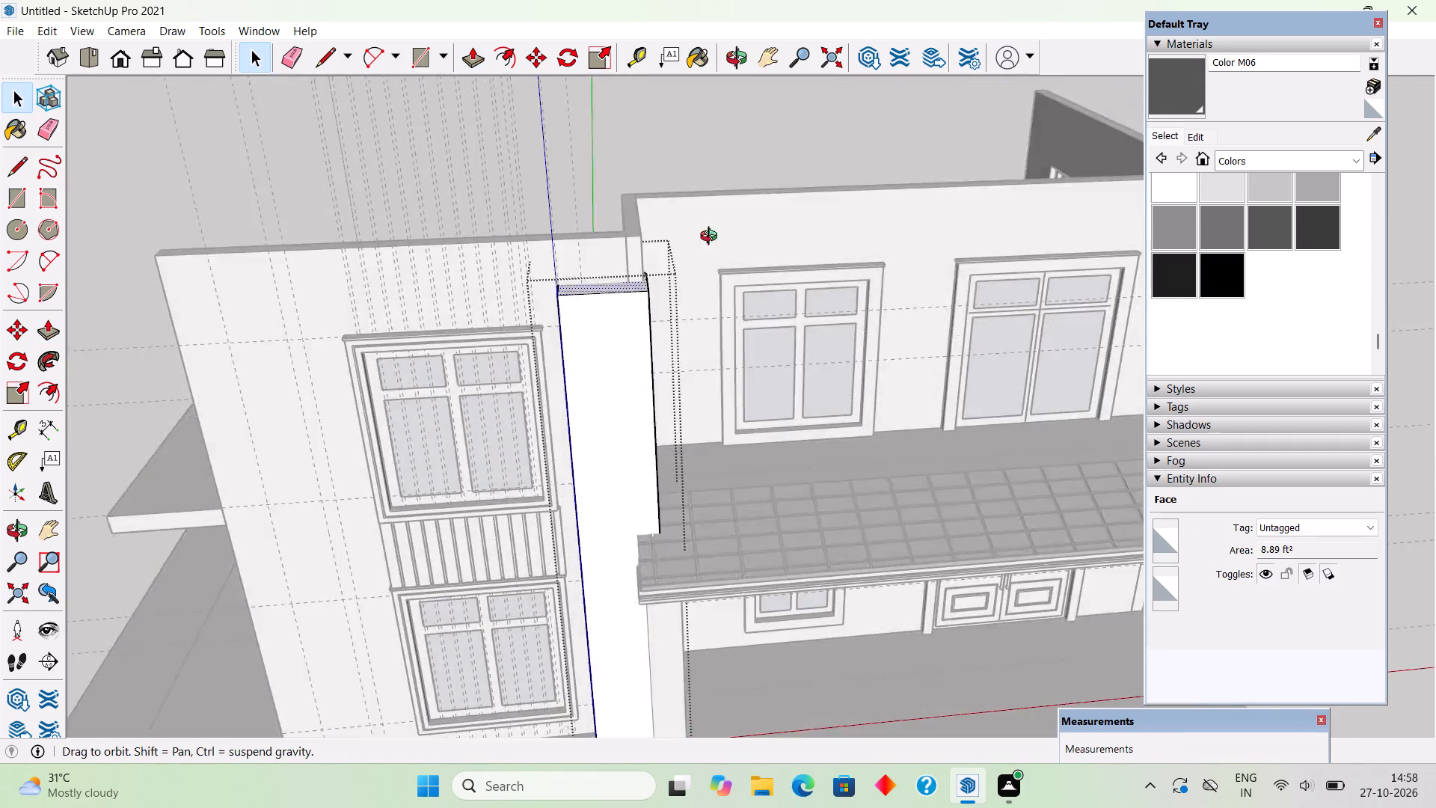
{"action": "middle_click_drag", "start_coordinate": [712, 238], "coordinate": [718, 134]}
{"action": "middle_click_drag", "start_coordinate": [690, 277], "coordinate": [521, 578]}
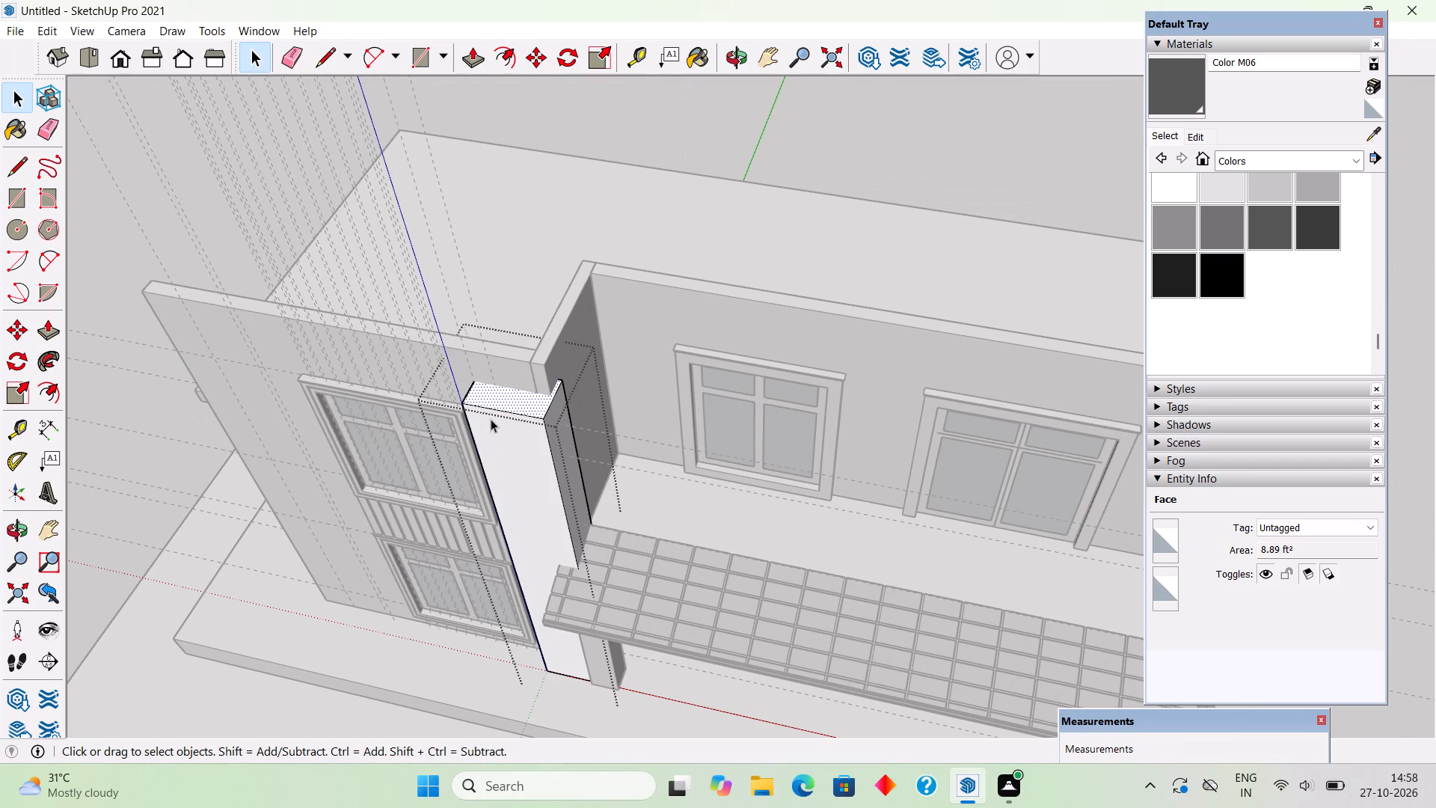
{"action": "scroll", "coordinate": [491, 419], "scroll_direction": "down", "scroll_amount": 2}
{"action": "middle_click_drag", "start_coordinate": [496, 410], "coordinate": [725, 166]}
{"action": "middle_click_drag", "start_coordinate": [640, 357], "coordinate": [639, 354]}
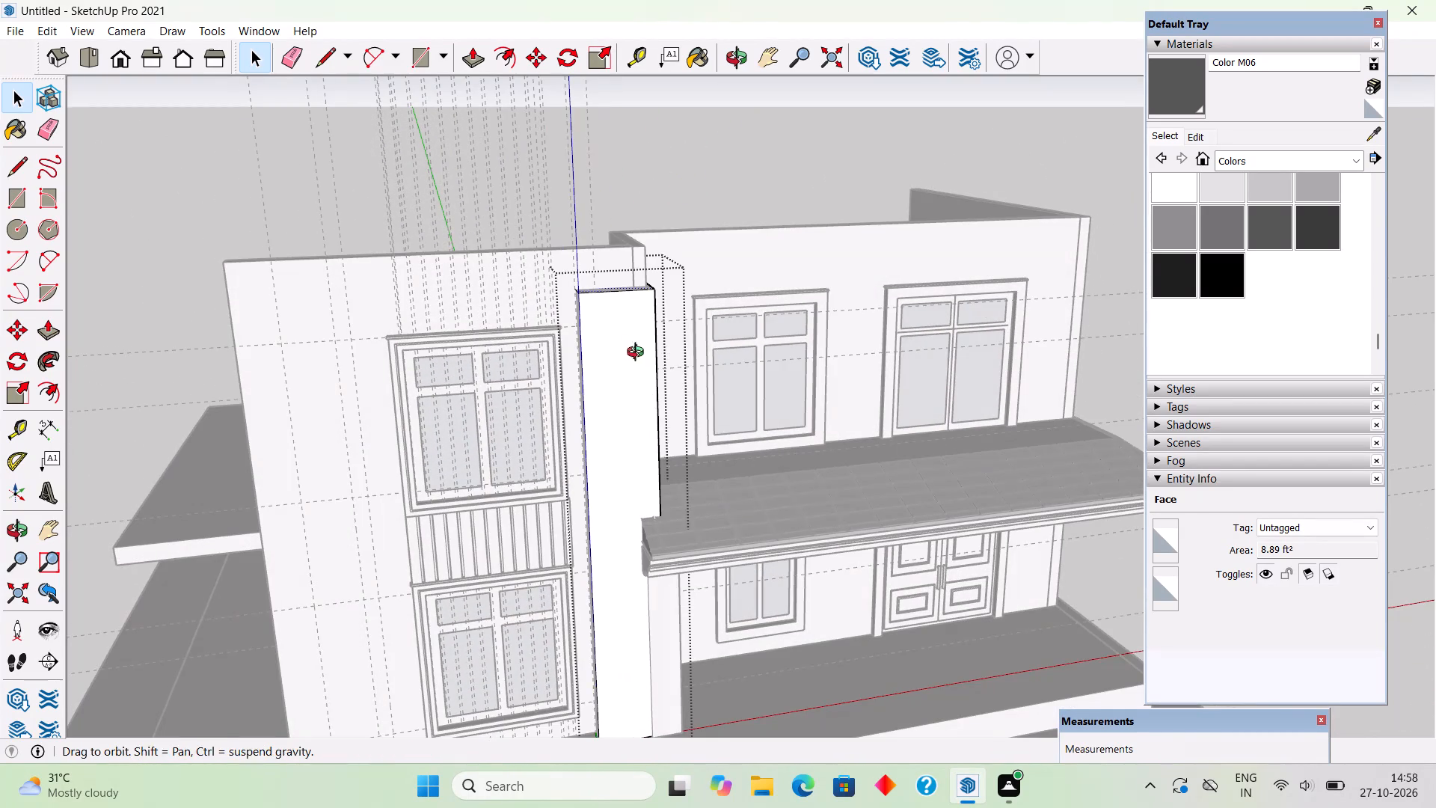
{"action": "middle_click_drag", "start_coordinate": [639, 354], "coordinate": [614, 316]}
{"action": "left_click", "coordinate": [665, 141]}
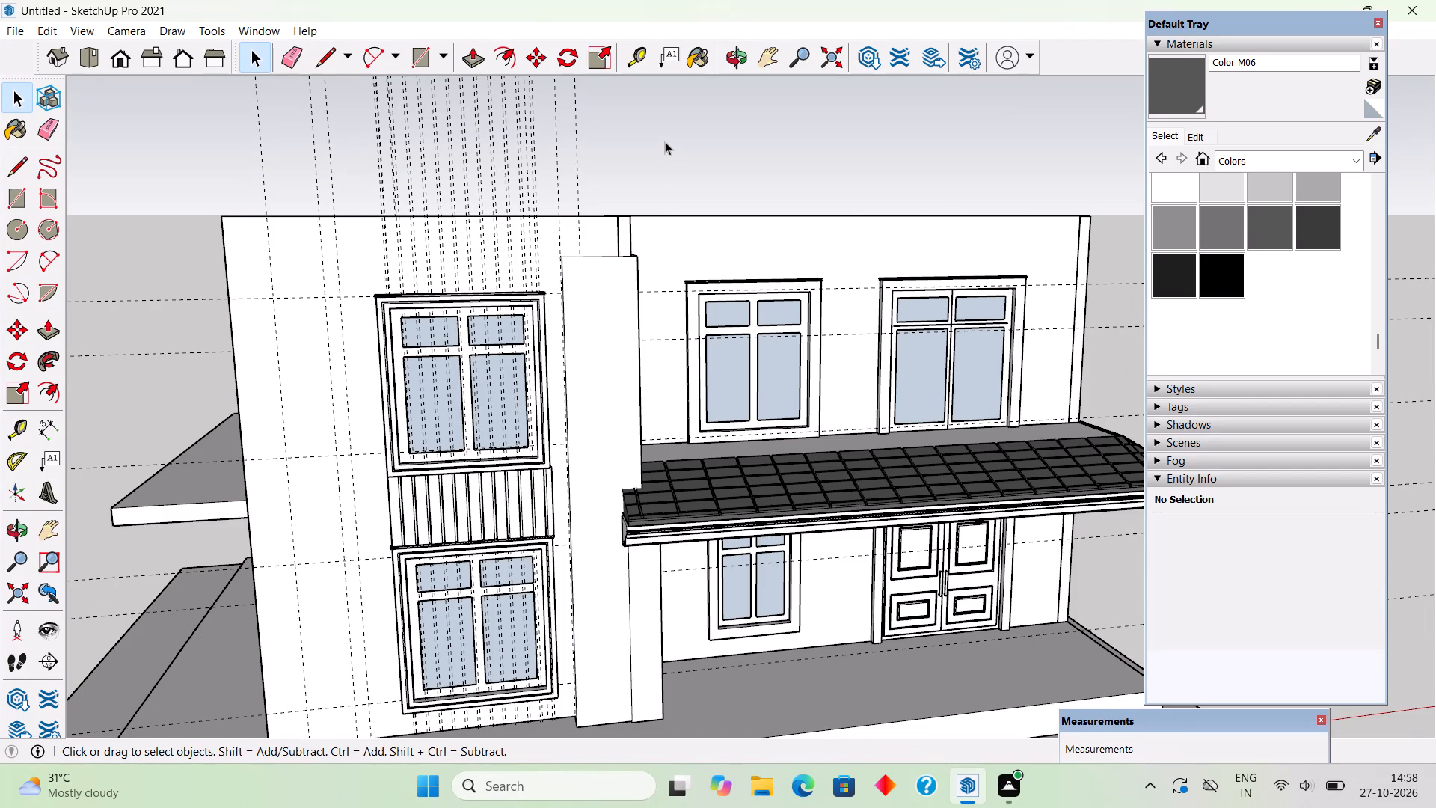
Draw a rectangle of about 3' 9 3/4" by 2' 4" covering the strip's top face, corner to corner.
{"action": "middle_click_drag", "start_coordinate": [648, 199], "coordinate": [690, 436]}
{"action": "scroll", "coordinate": [607, 453], "scroll_direction": "up", "scroll_amount": 7}
{"action": "middle_click_drag", "start_coordinate": [635, 554], "coordinate": [717, 615]}
{"action": "scroll", "coordinate": [722, 551], "scroll_direction": "down", "scroll_amount": 5}
{"action": "middle_click_drag", "start_coordinate": [673, 550], "coordinate": [937, 536]}
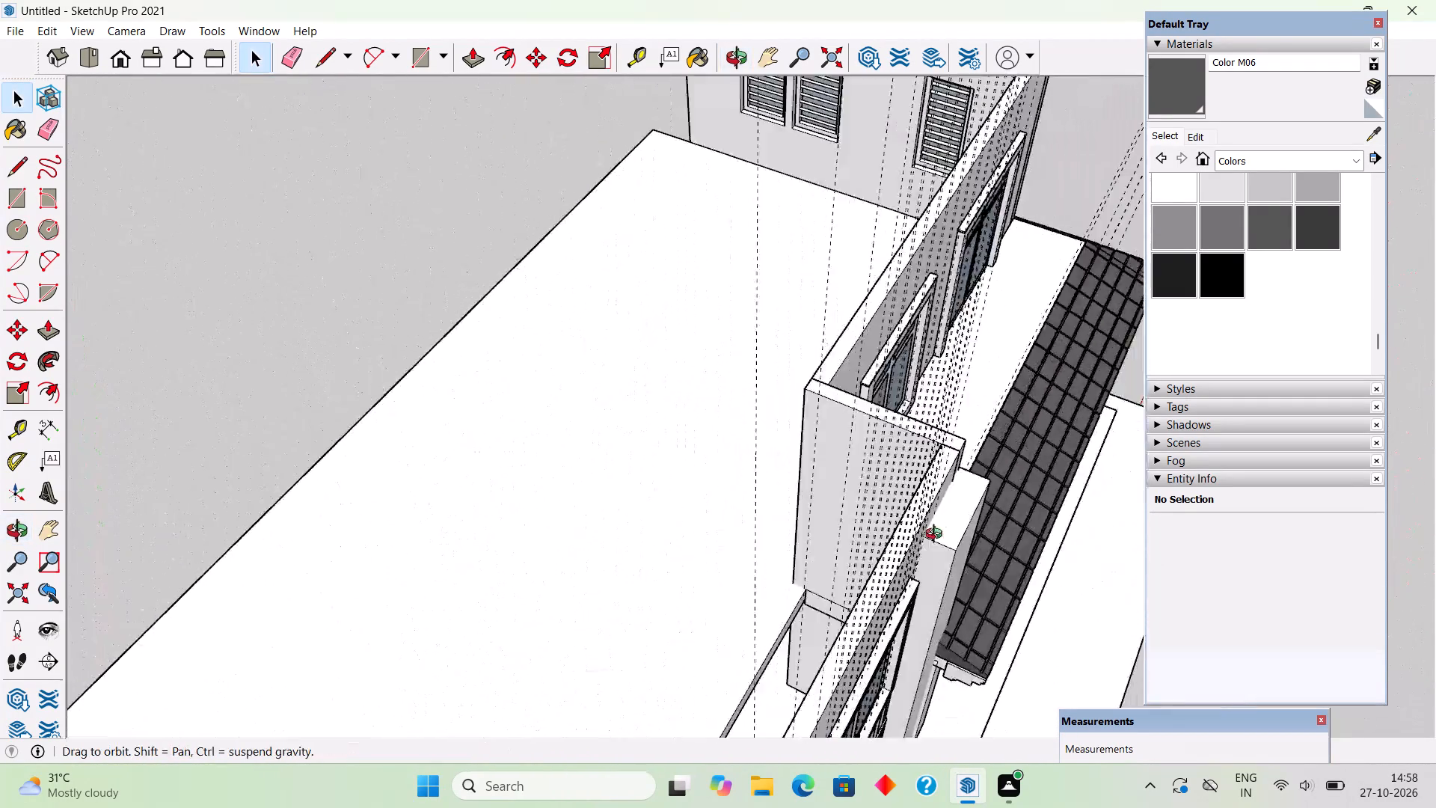
{"action": "middle_click_drag", "start_coordinate": [937, 536], "coordinate": [1031, 579]}
{"action": "scroll", "coordinate": [1031, 579], "scroll_direction": "up", "scroll_amount": 3}
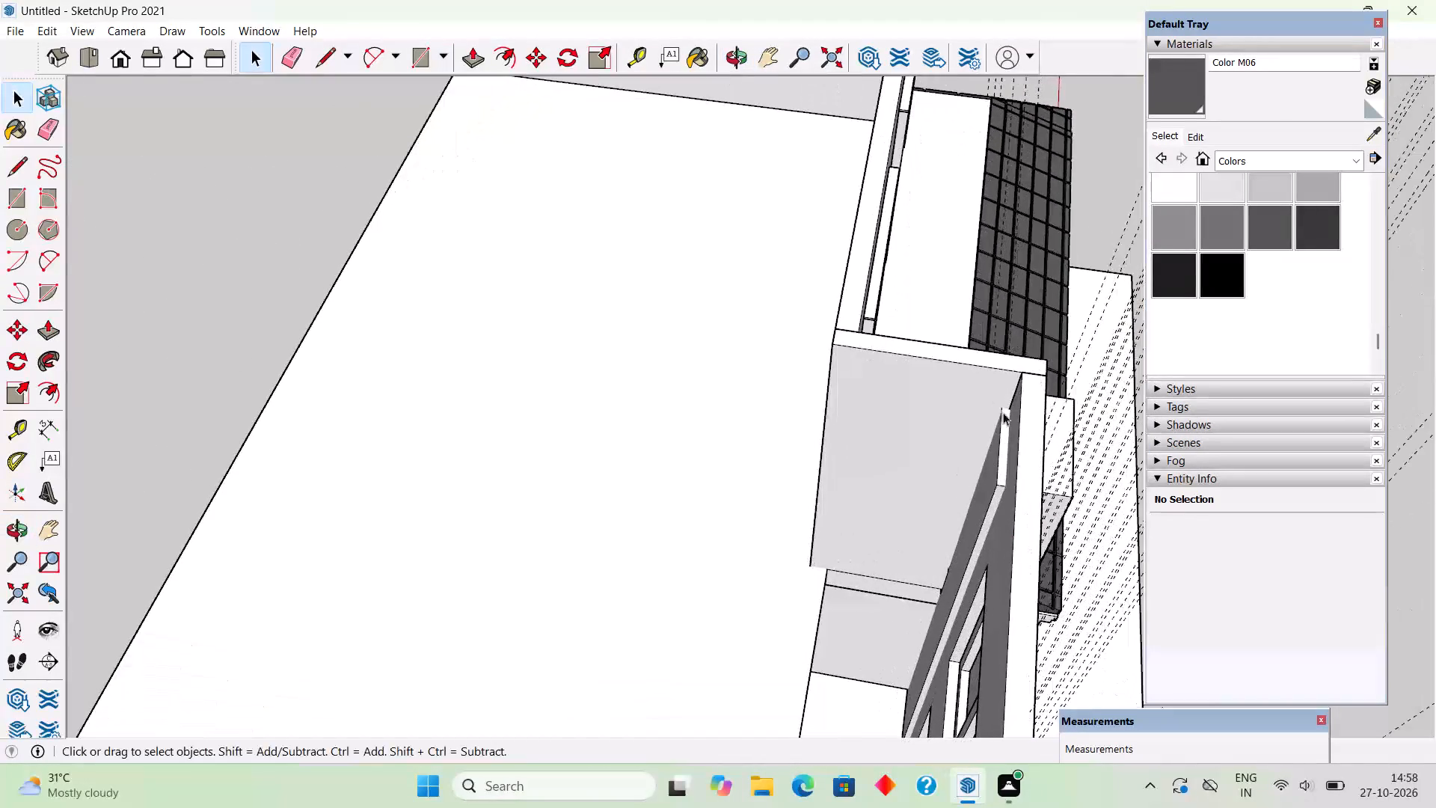
{"action": "scroll", "coordinate": [869, 376], "scroll_direction": "up", "scroll_amount": 4}
{"action": "scroll", "coordinate": [774, 349], "scroll_direction": "down", "scroll_amount": 7}
{"action": "scroll", "coordinate": [862, 318], "scroll_direction": "up", "scroll_amount": 6}
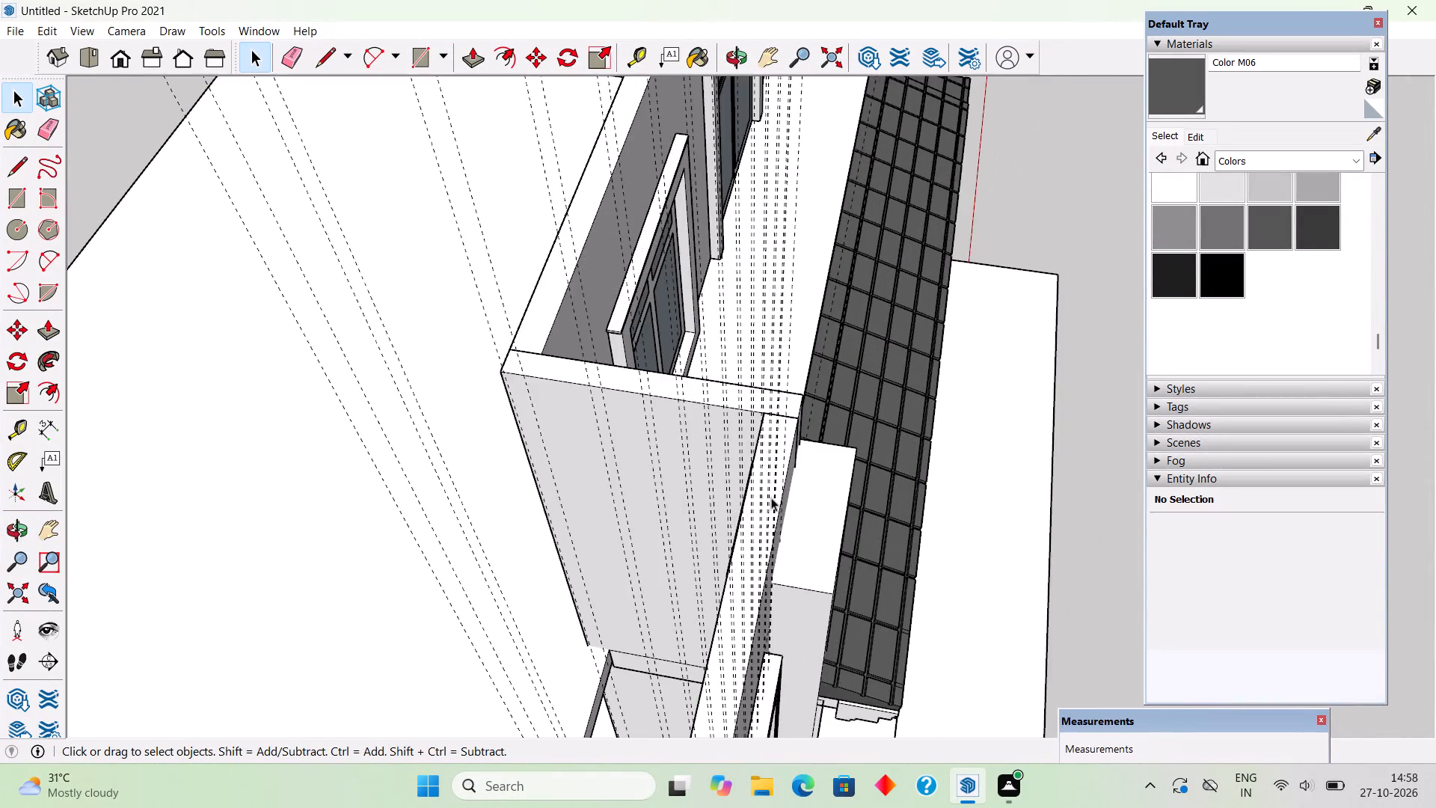
{"action": "middle_click_drag", "start_coordinate": [797, 521], "coordinate": [897, 554]}
{"action": "scroll", "coordinate": [897, 554], "scroll_direction": "up", "scroll_amount": 2}
{"action": "scroll", "coordinate": [987, 539], "scroll_direction": "up", "scroll_amount": 2}
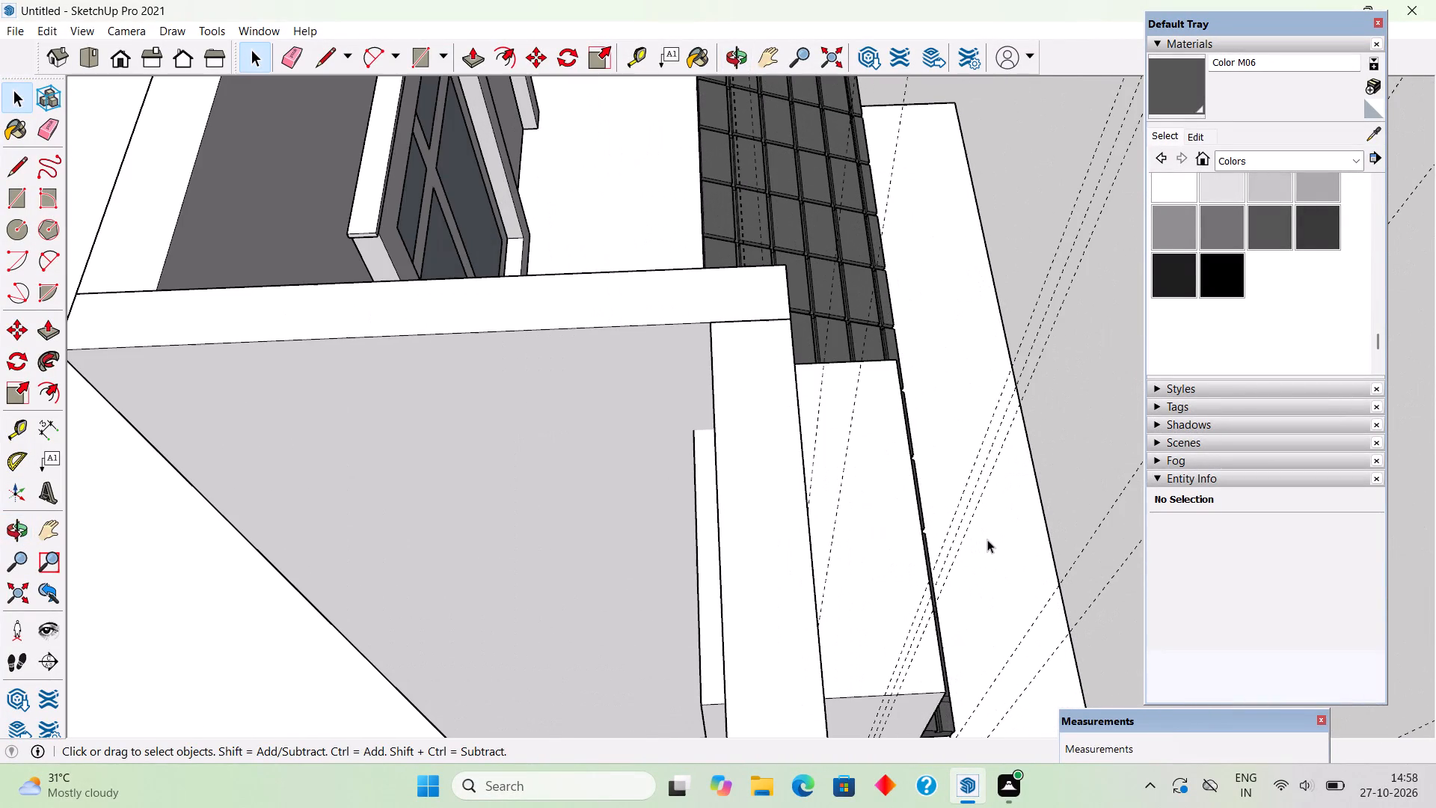
{"action": "key", "text": "r"}
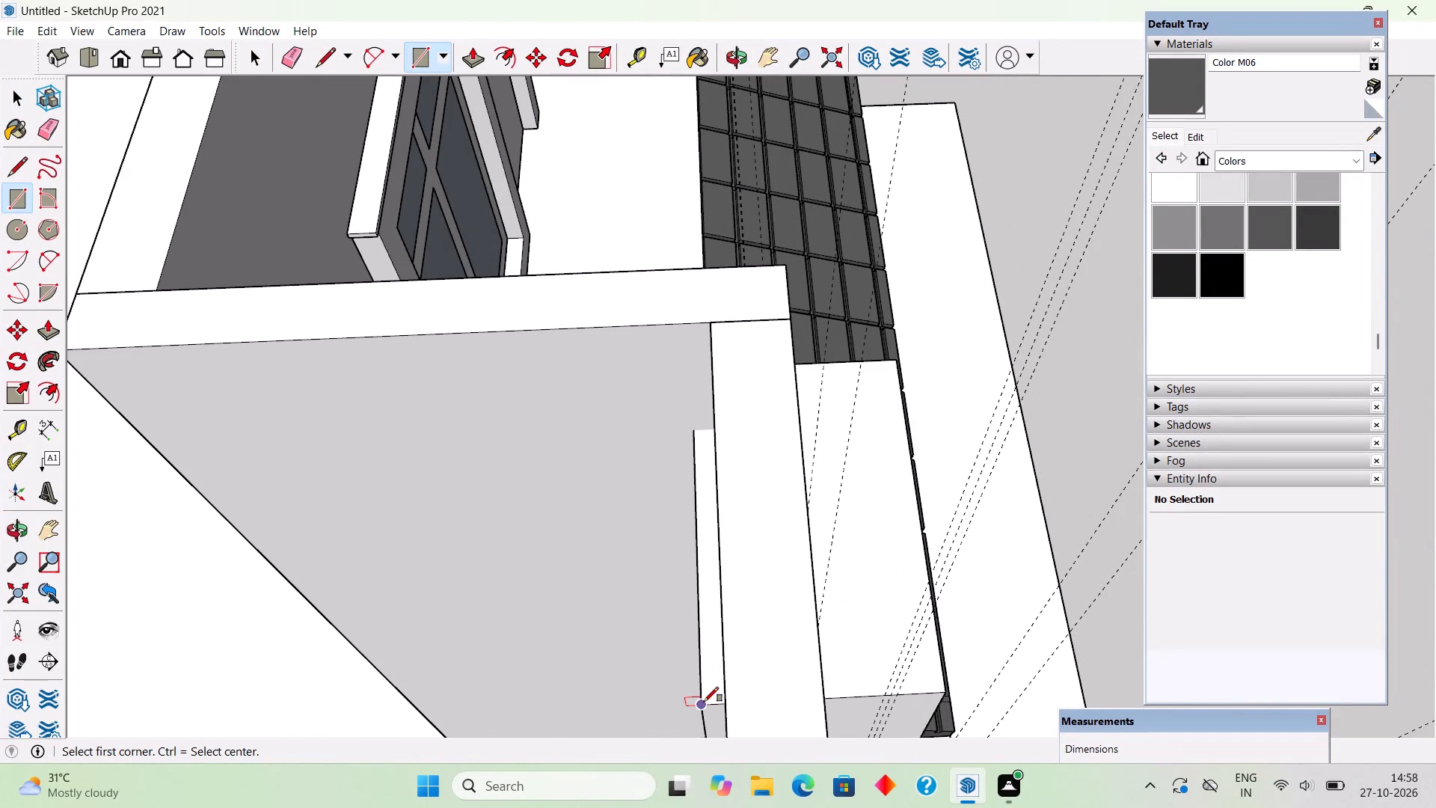
{"action": "left_click", "coordinate": [704, 702]}
{"action": "left_click", "coordinate": [896, 358]}
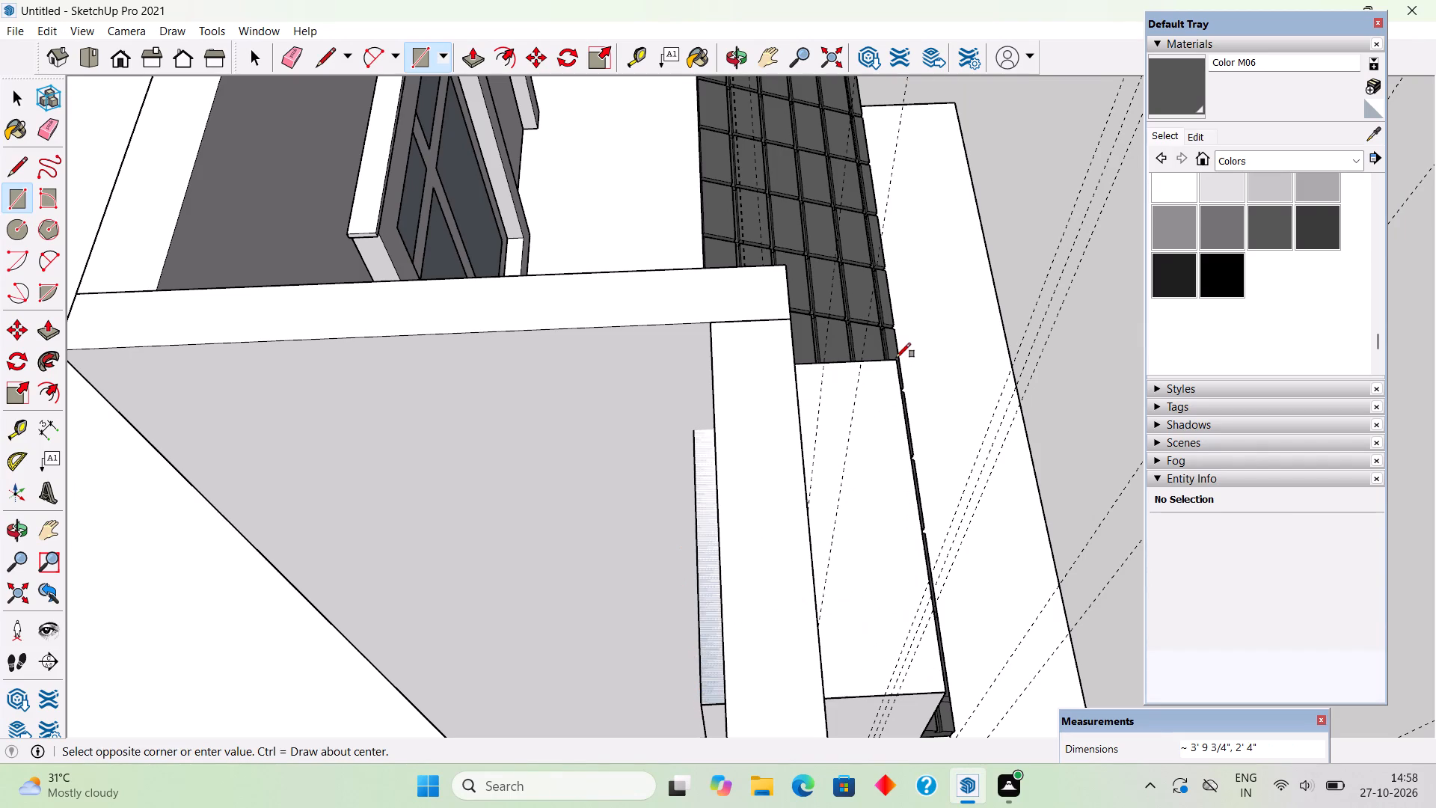
Push/Pull the rectangle on top of the strip upward by 4' to form a block.
{"action": "key", "text": "p"}
{"action": "left_click", "coordinate": [861, 448]}
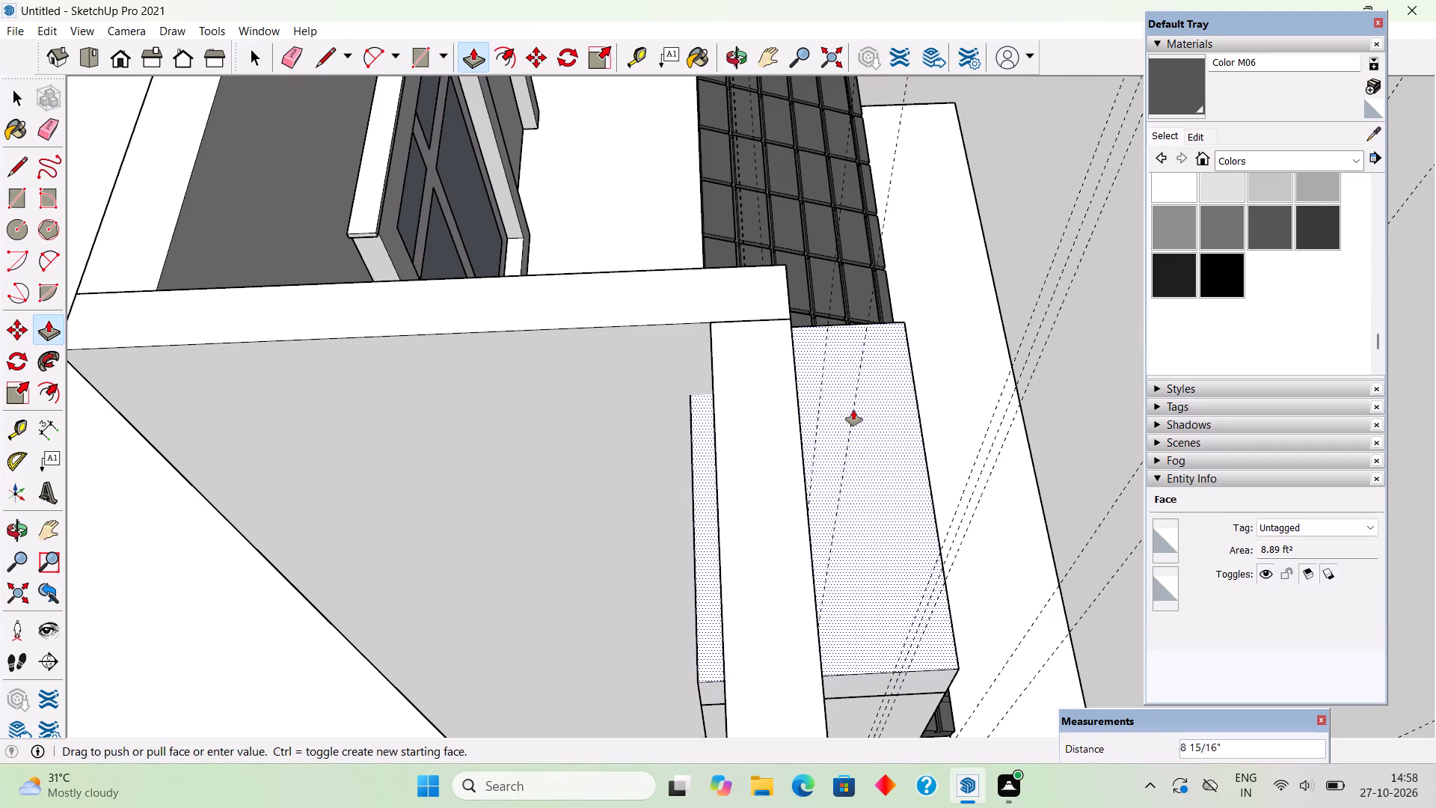
{"action": "key", "text": "4"}
{"action": "key", "text": "apostrophe"}
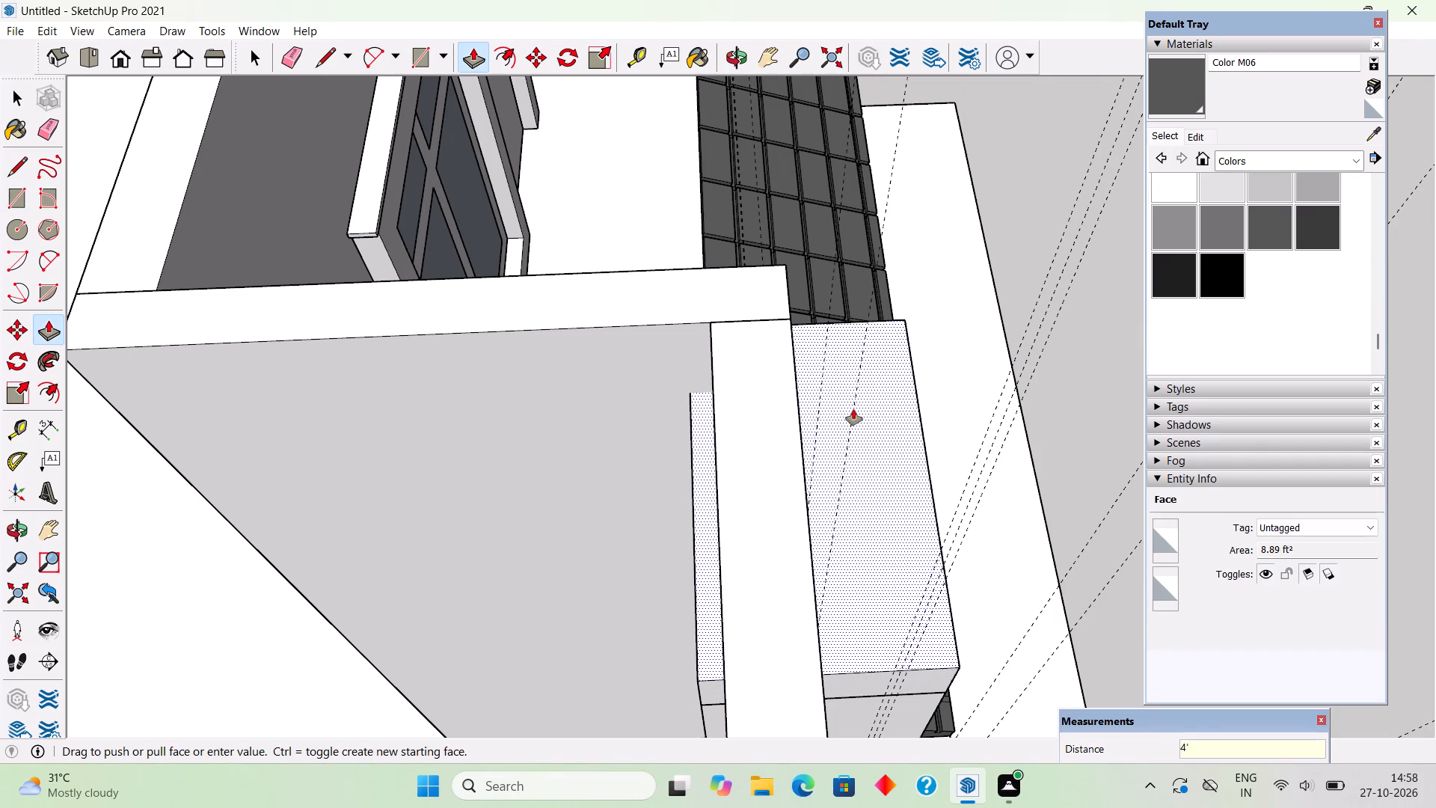
{"action": "key", "text": "Return"}
{"action": "middle_click_drag", "start_coordinate": [872, 420], "coordinate": [337, 111]}
{"action": "scroll", "coordinate": [337, 111], "scroll_direction": "down", "scroll_amount": 4}
{"action": "scroll", "coordinate": [409, 221], "scroll_direction": "down", "scroll_amount": 6}
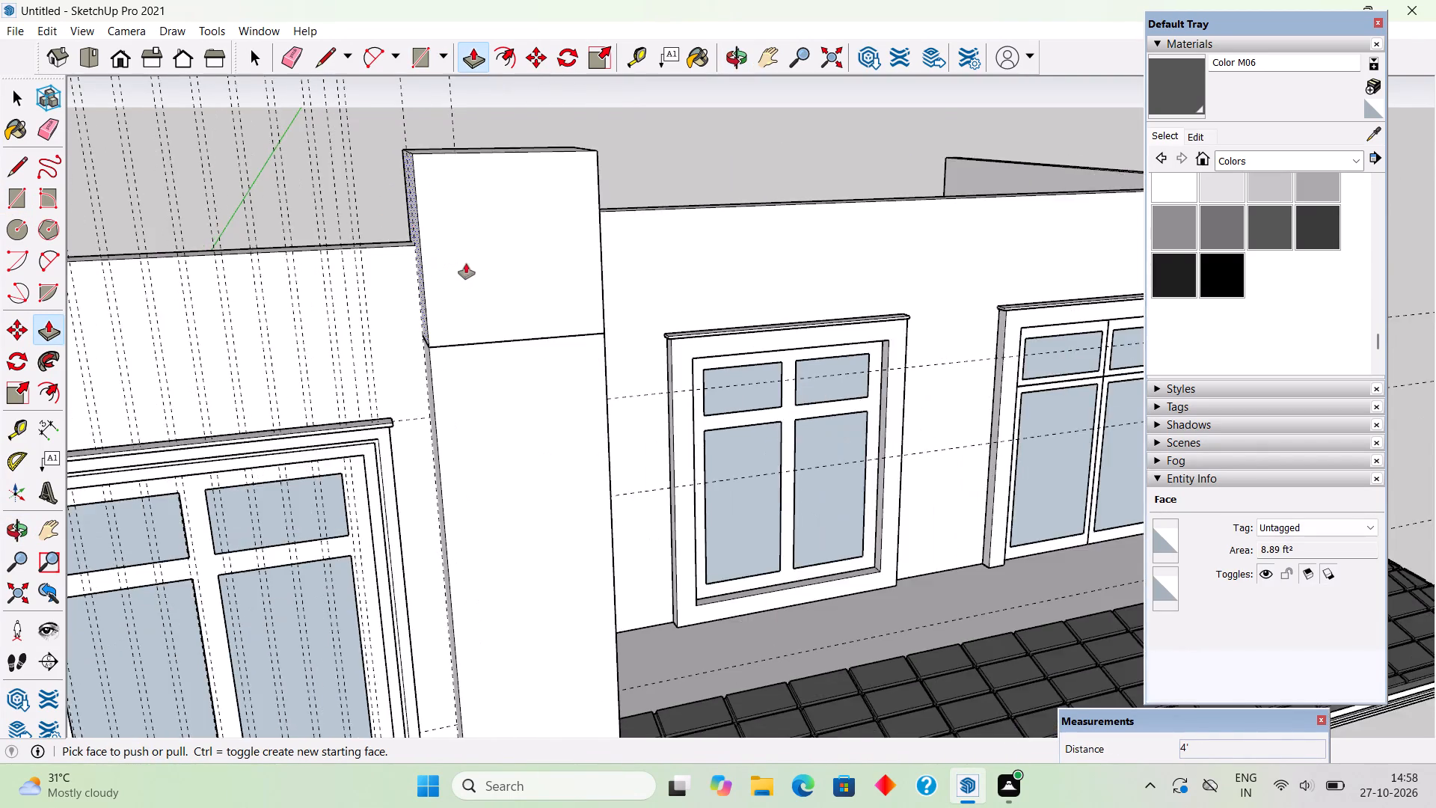
{"action": "scroll", "coordinate": [466, 263], "scroll_direction": "down", "scroll_amount": 6}
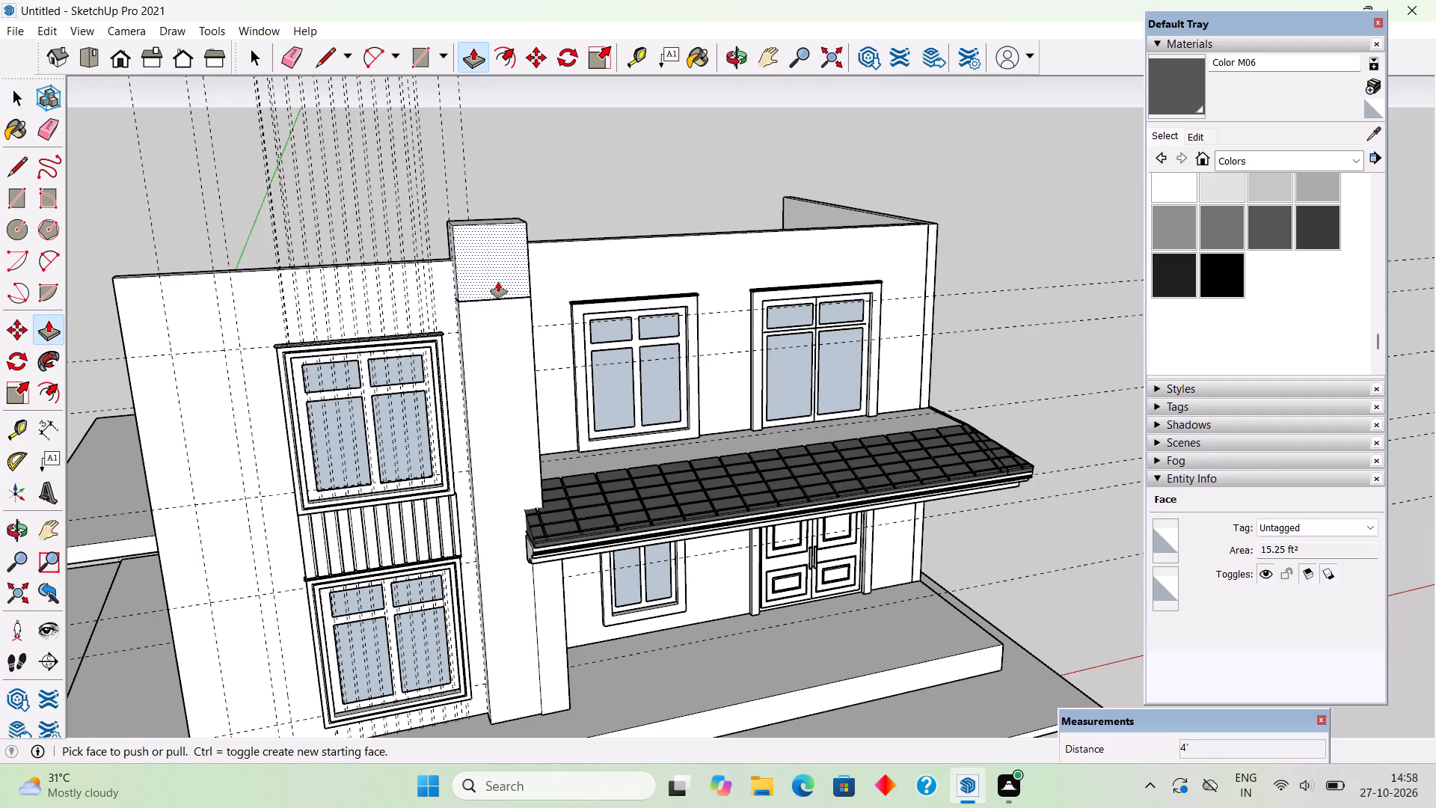
Push/Pull the top face of the block above the strip down by 6".
{"action": "middle_click_drag", "start_coordinate": [481, 198], "coordinate": [505, 317]}
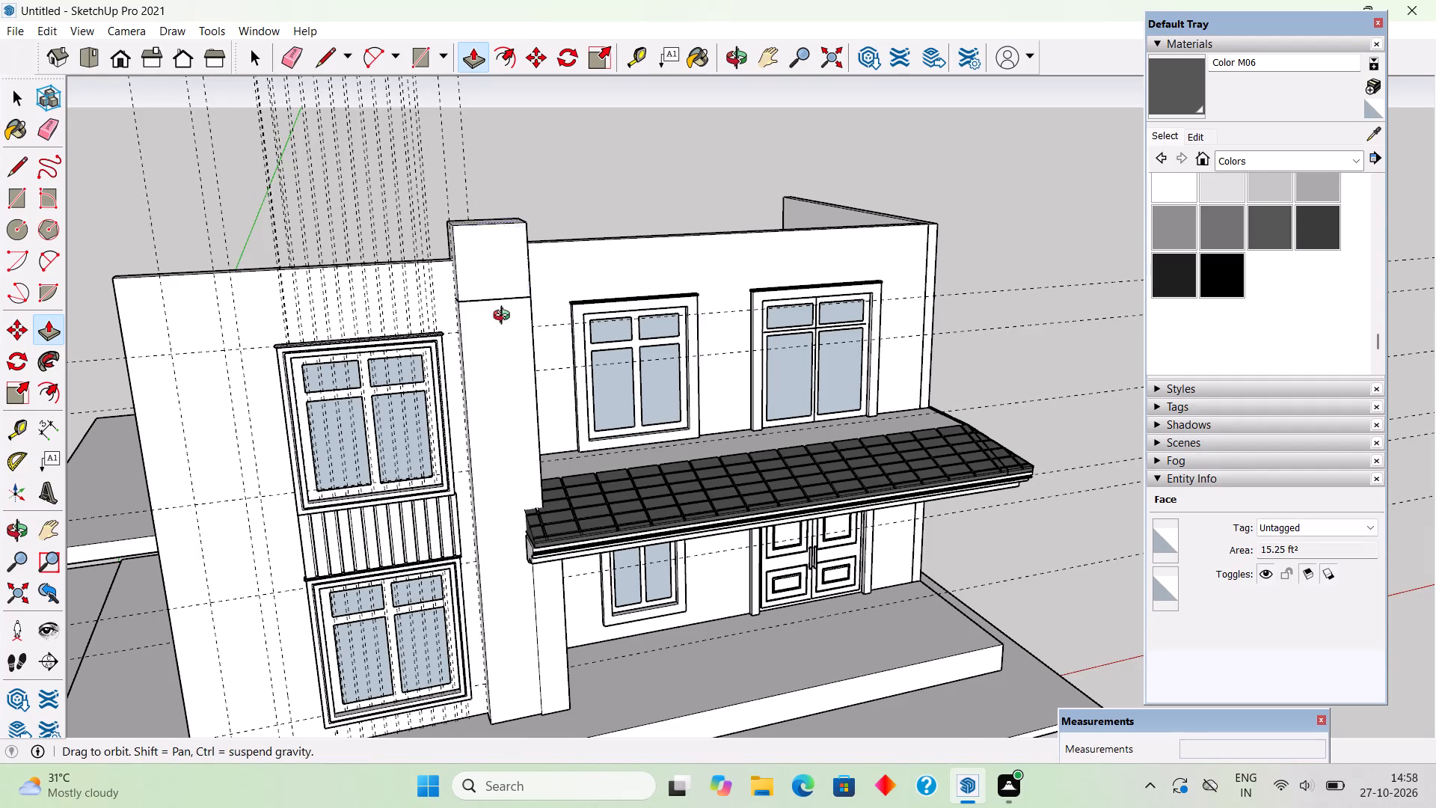
{"action": "middle_click_drag", "start_coordinate": [505, 317], "coordinate": [509, 385]}
{"action": "left_click", "coordinate": [505, 396]}
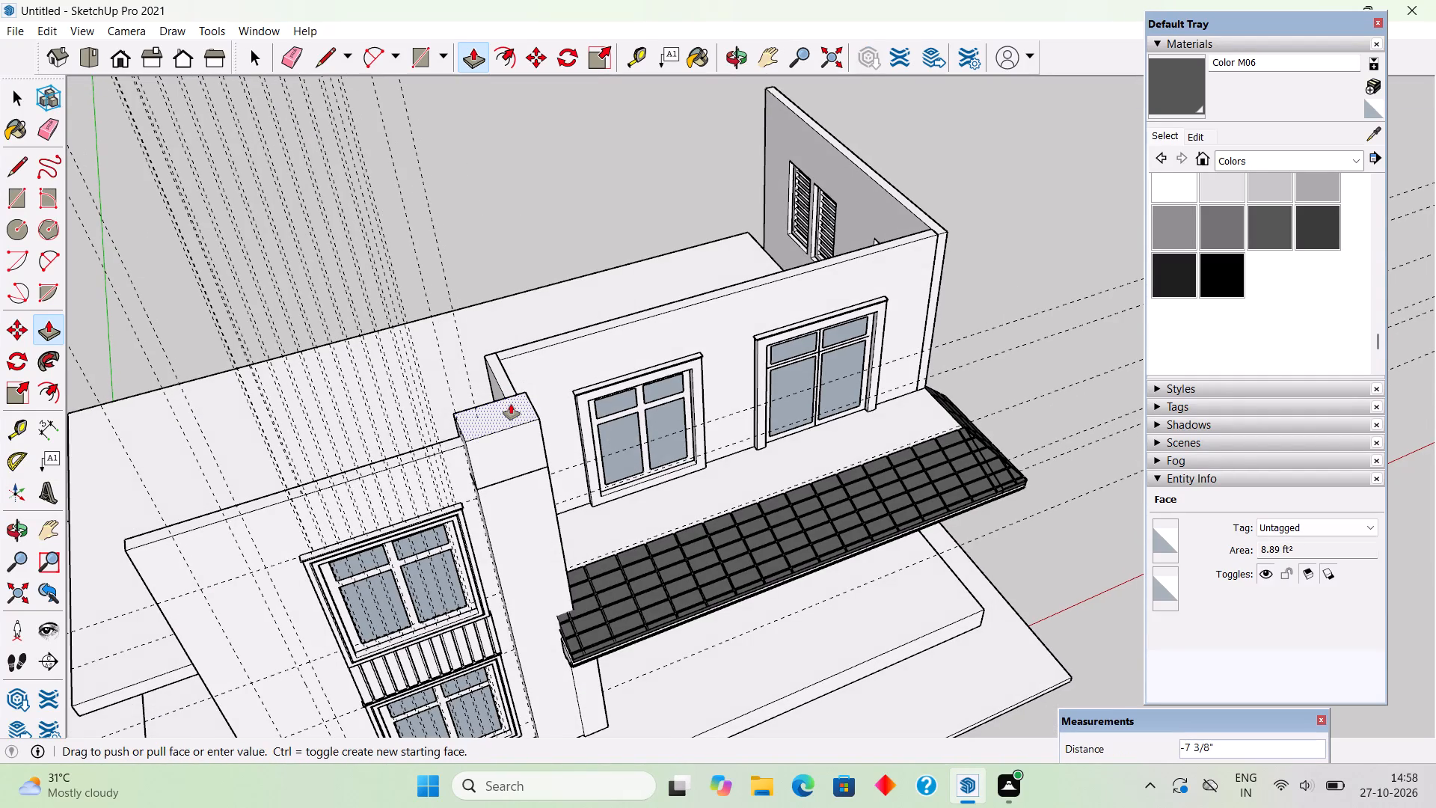
{"action": "type", "text": "6\""}
{"action": "key", "text": "Return"}
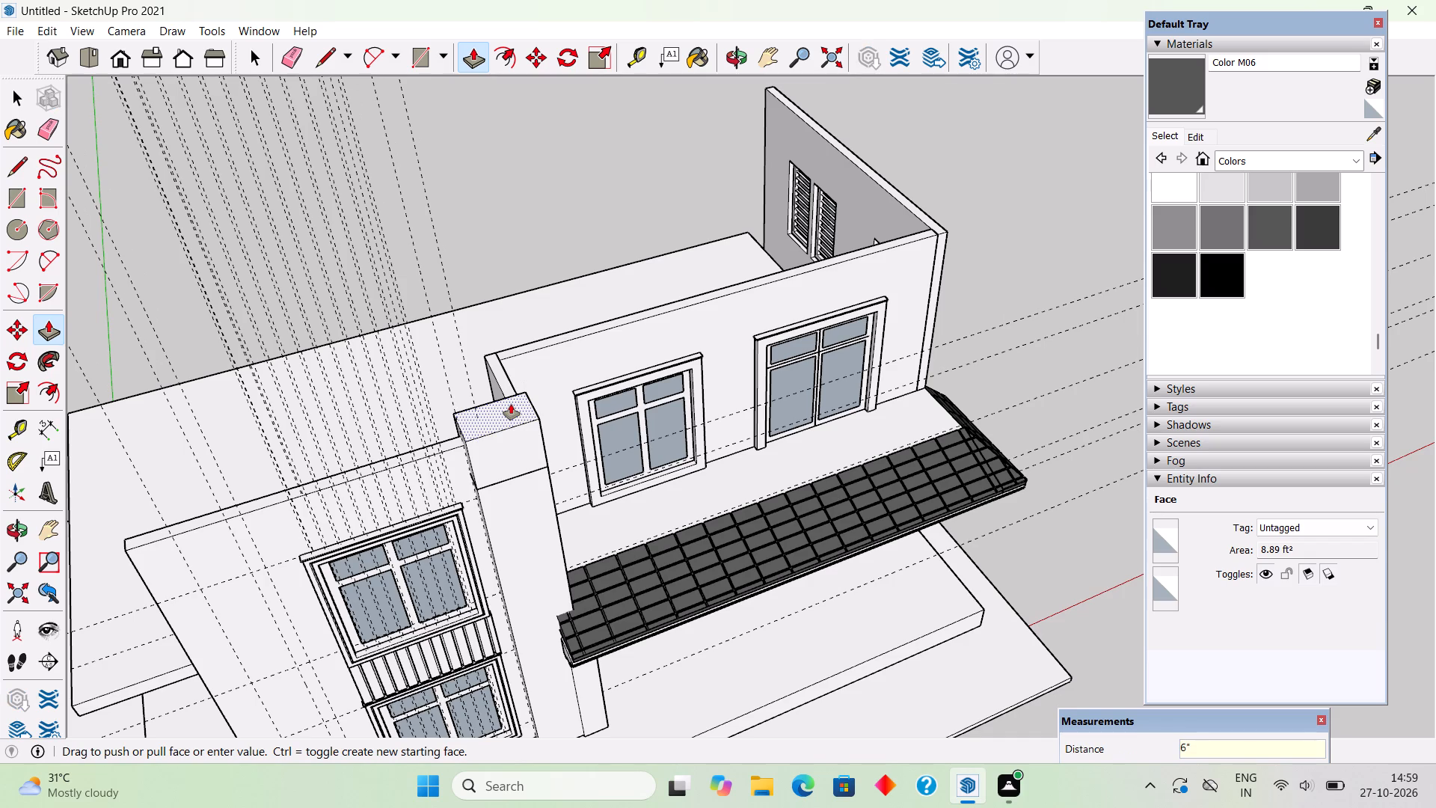
{"action": "key", "text": "space"}
Make a group from all the connected geometry of the block on top of the strip.
{"action": "middle_click_drag", "start_coordinate": [527, 397], "coordinate": [473, 96]}
{"action": "triple_click", "coordinate": [494, 187]}
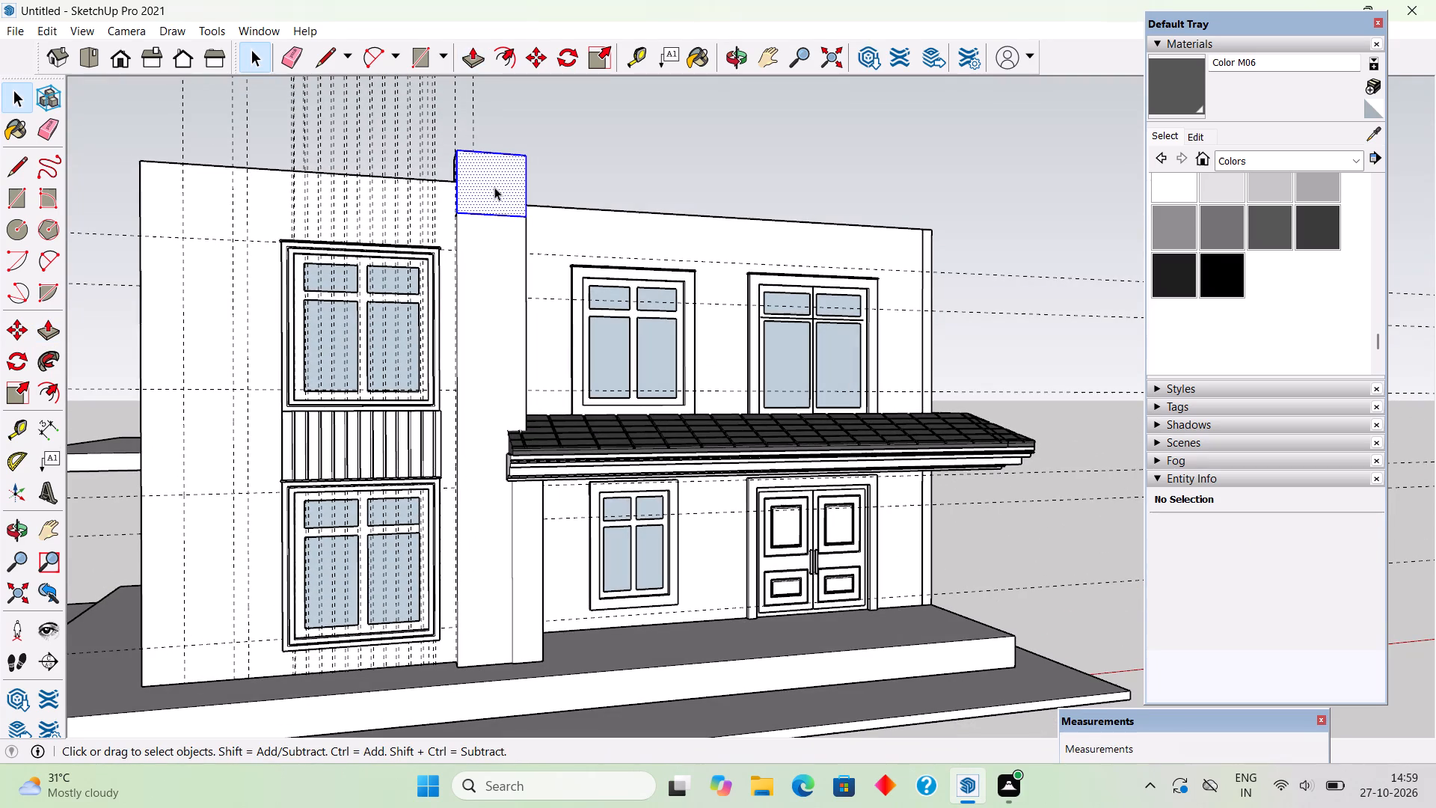
{"action": "right_click", "coordinate": [494, 187]}
{"action": "left_click", "coordinate": [583, 340]}
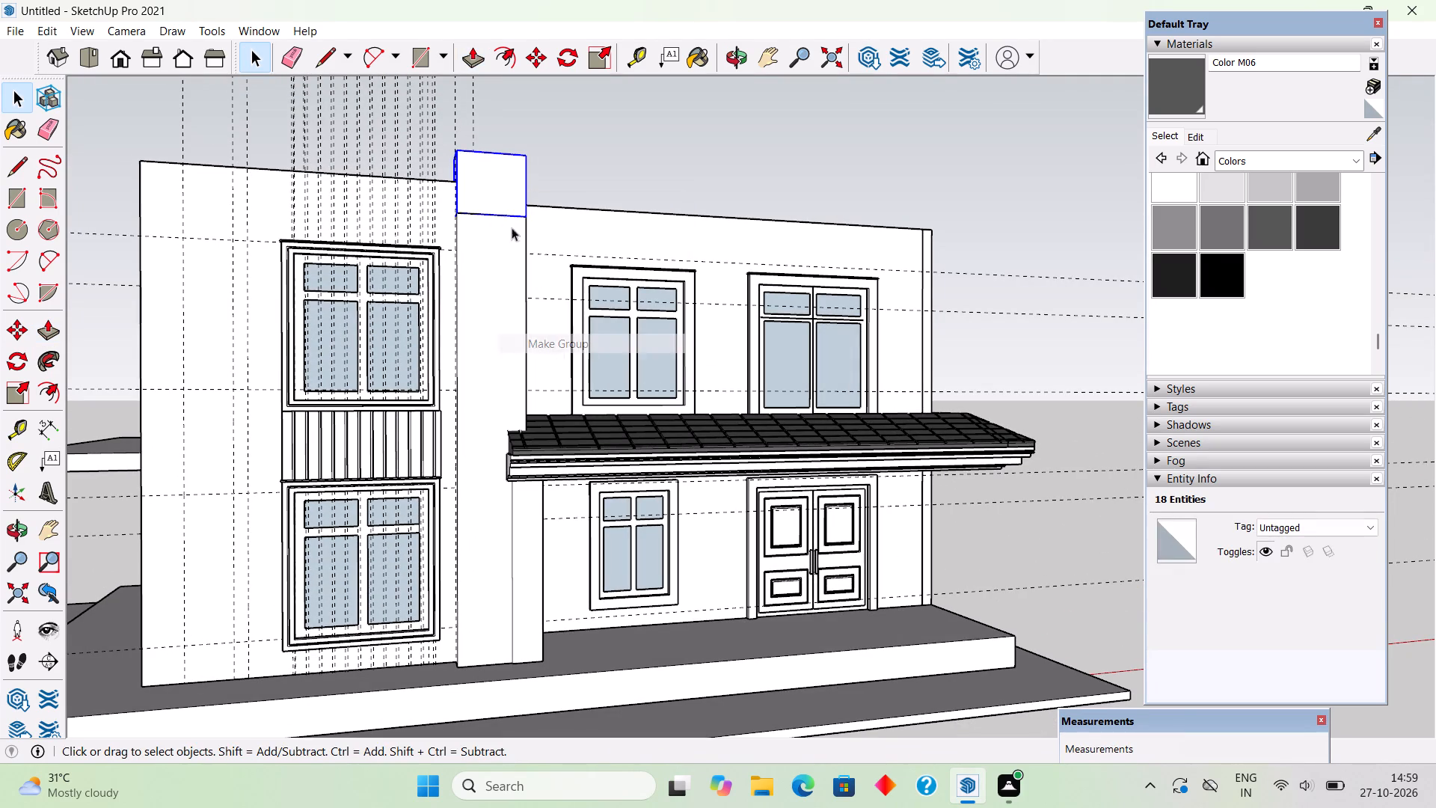
Within the block's group, Push/Pull its front face and both side faces outward by 1" each.
{"action": "triple_click", "coordinate": [484, 162]}
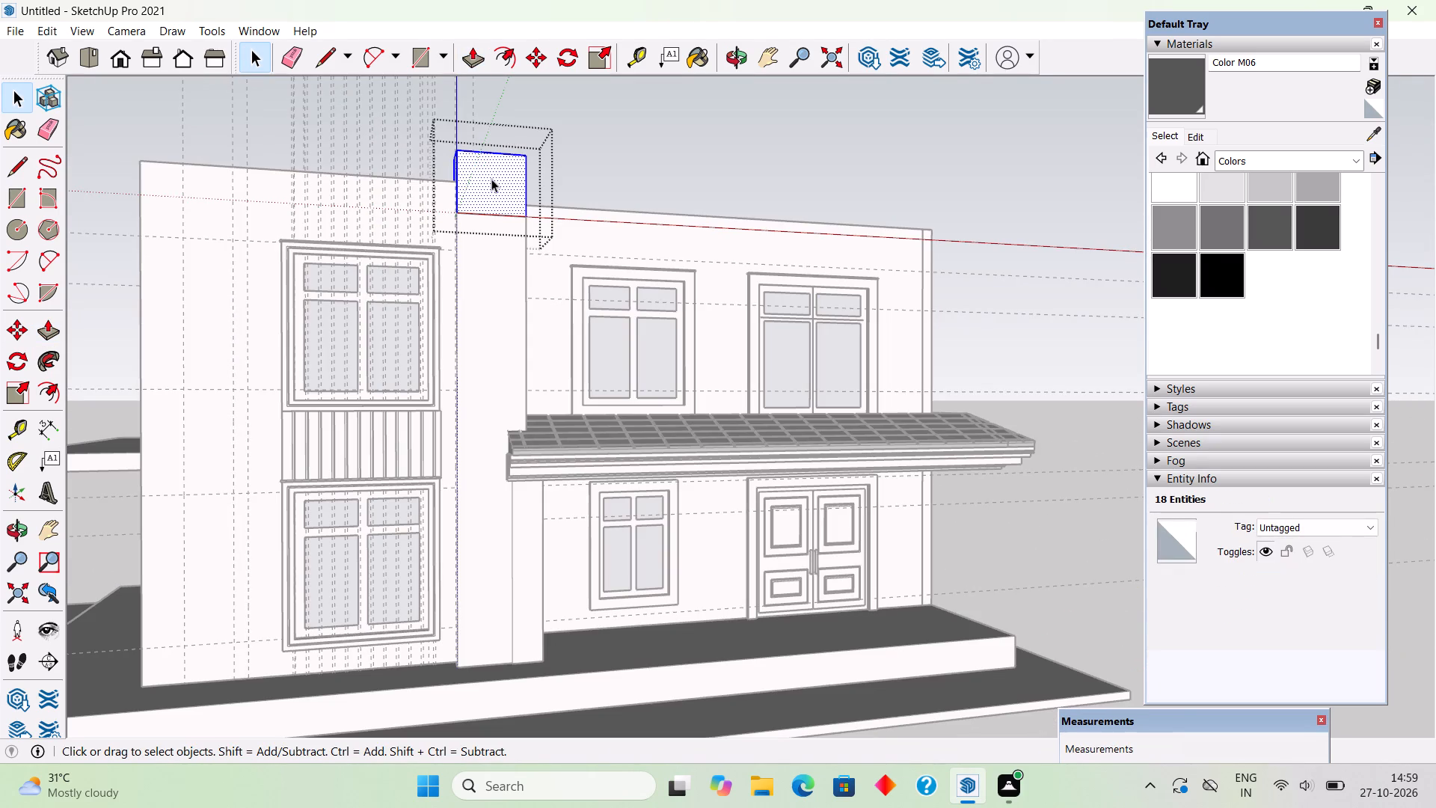
{"action": "key", "text": "p"}
{"action": "left_click", "coordinate": [491, 179]}
{"action": "type", "text": "1\""}
{"action": "key", "text": "Return"}
{"action": "middle_click_drag", "start_coordinate": [537, 238], "coordinate": [706, 334]}
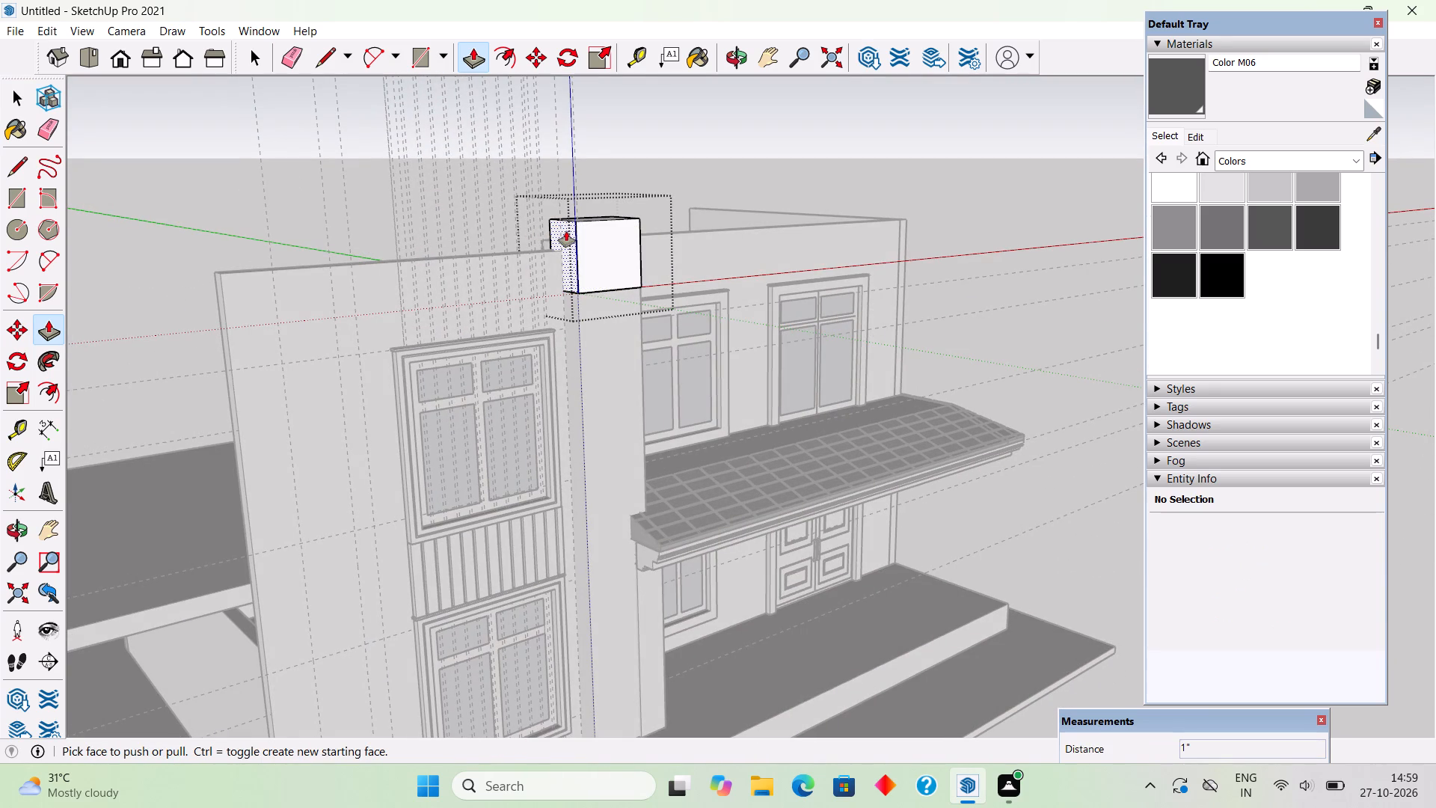
{"action": "double_click", "coordinate": [566, 231]}
{"action": "middle_click_drag", "start_coordinate": [601, 251], "coordinate": [215, 262]}
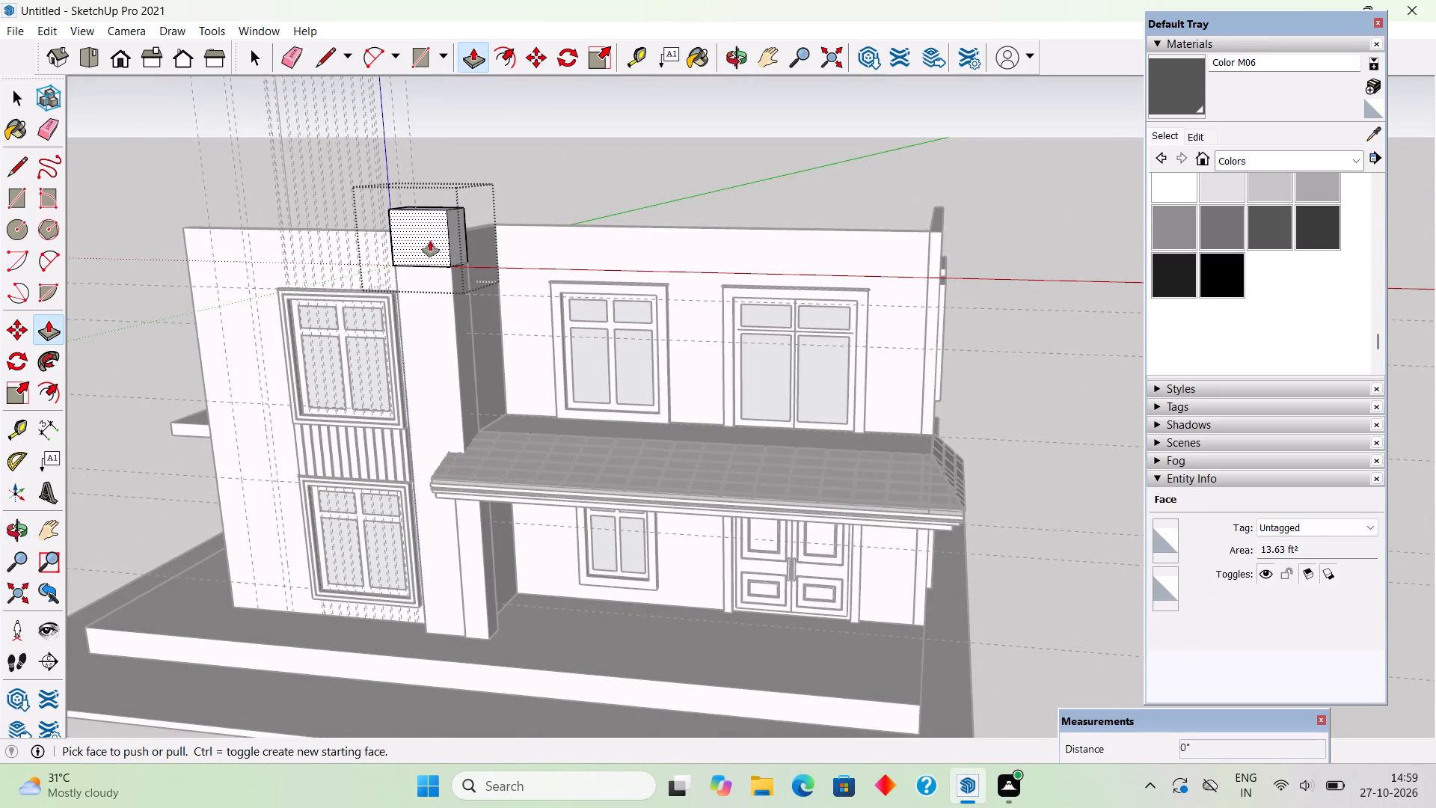
{"action": "left_click", "coordinate": [458, 236]}
{"action": "left_click", "coordinate": [458, 236]}
{"action": "key", "text": "space"}
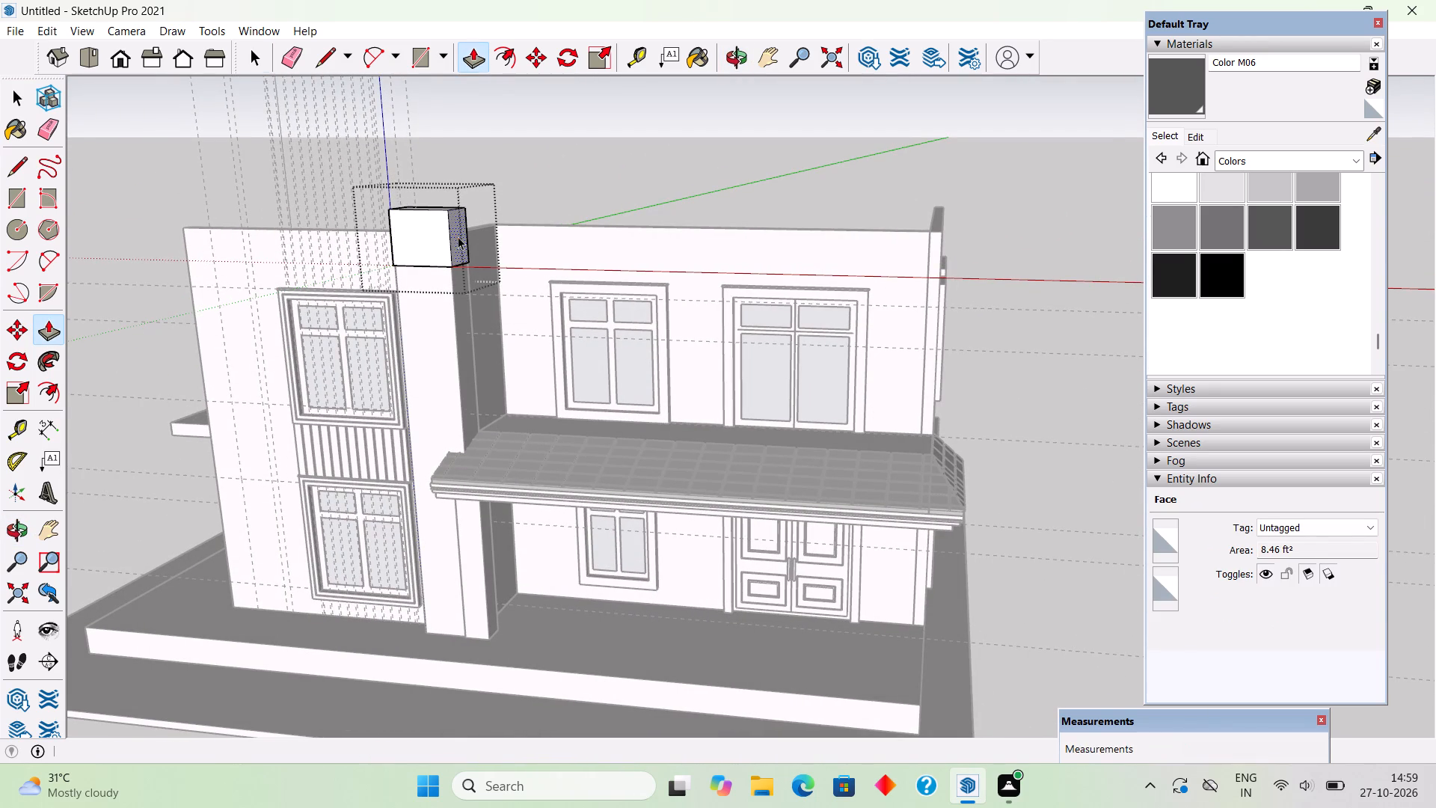
{"action": "left_click", "coordinate": [524, 145]}
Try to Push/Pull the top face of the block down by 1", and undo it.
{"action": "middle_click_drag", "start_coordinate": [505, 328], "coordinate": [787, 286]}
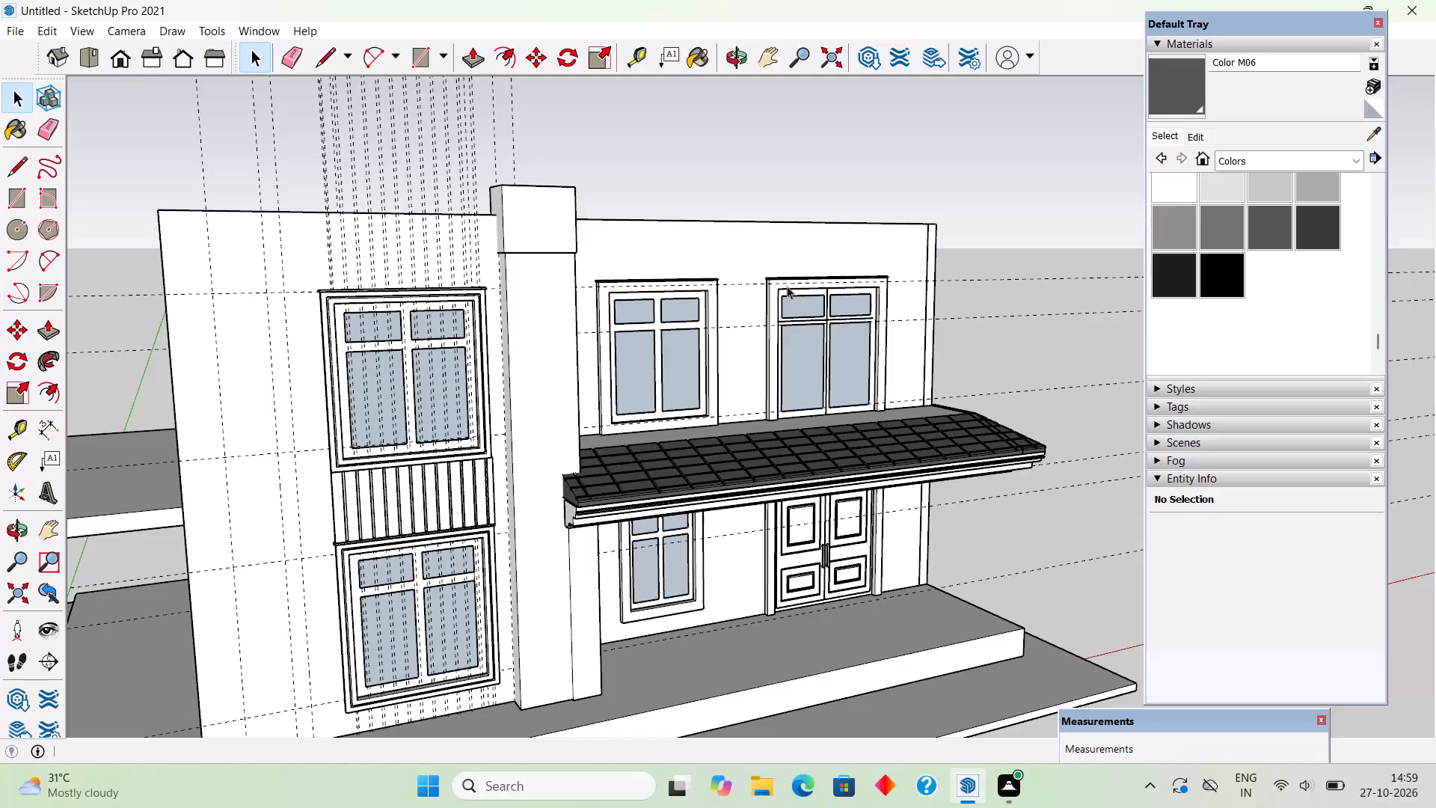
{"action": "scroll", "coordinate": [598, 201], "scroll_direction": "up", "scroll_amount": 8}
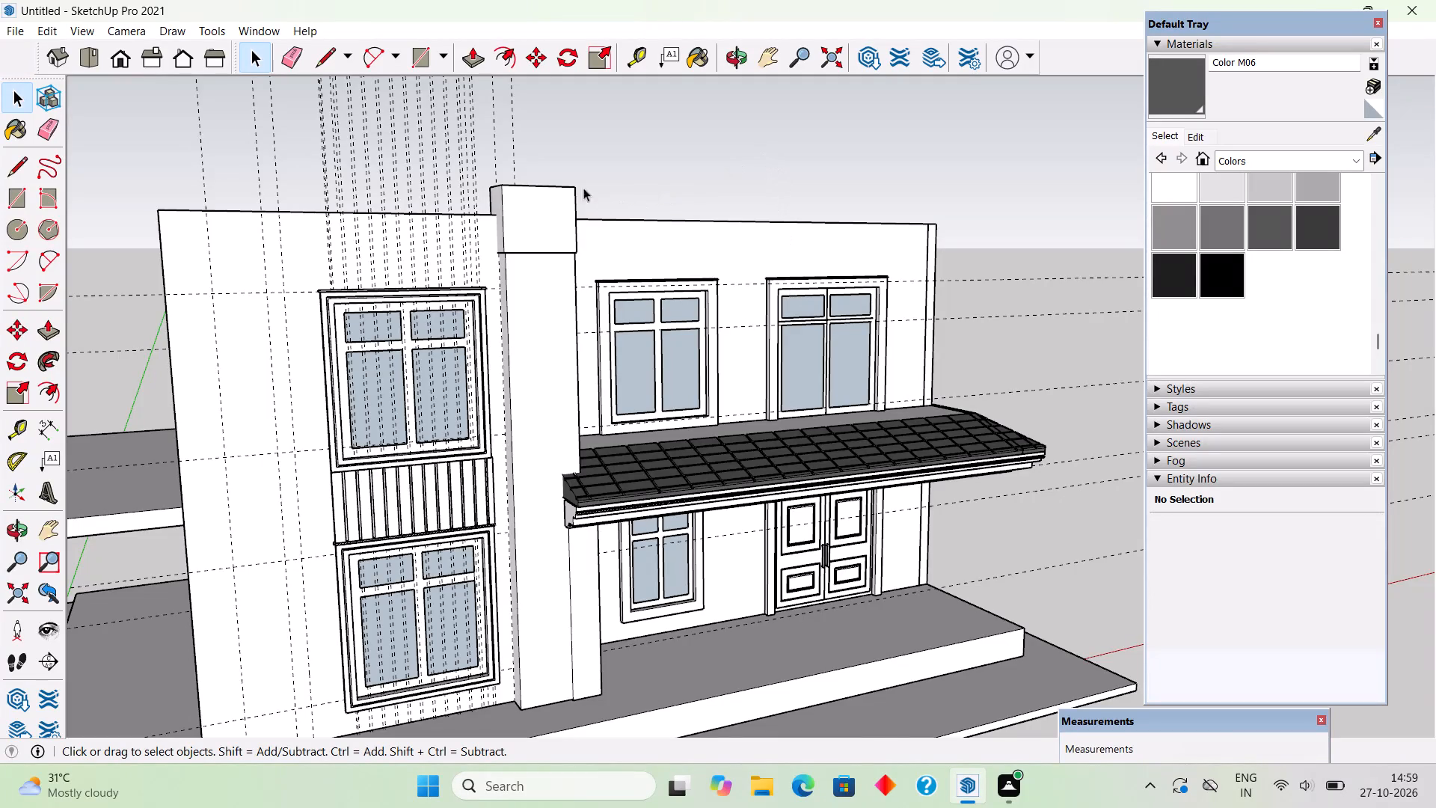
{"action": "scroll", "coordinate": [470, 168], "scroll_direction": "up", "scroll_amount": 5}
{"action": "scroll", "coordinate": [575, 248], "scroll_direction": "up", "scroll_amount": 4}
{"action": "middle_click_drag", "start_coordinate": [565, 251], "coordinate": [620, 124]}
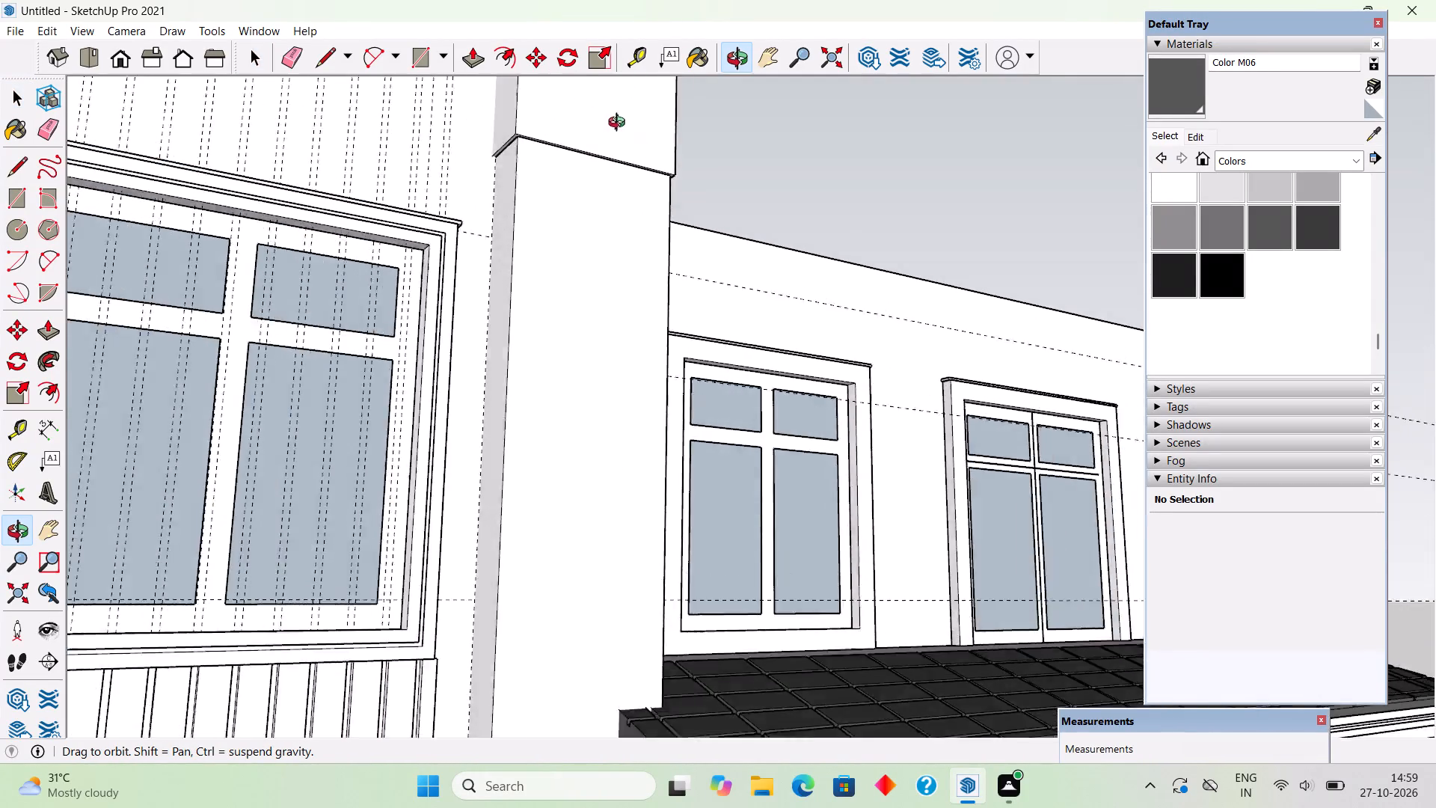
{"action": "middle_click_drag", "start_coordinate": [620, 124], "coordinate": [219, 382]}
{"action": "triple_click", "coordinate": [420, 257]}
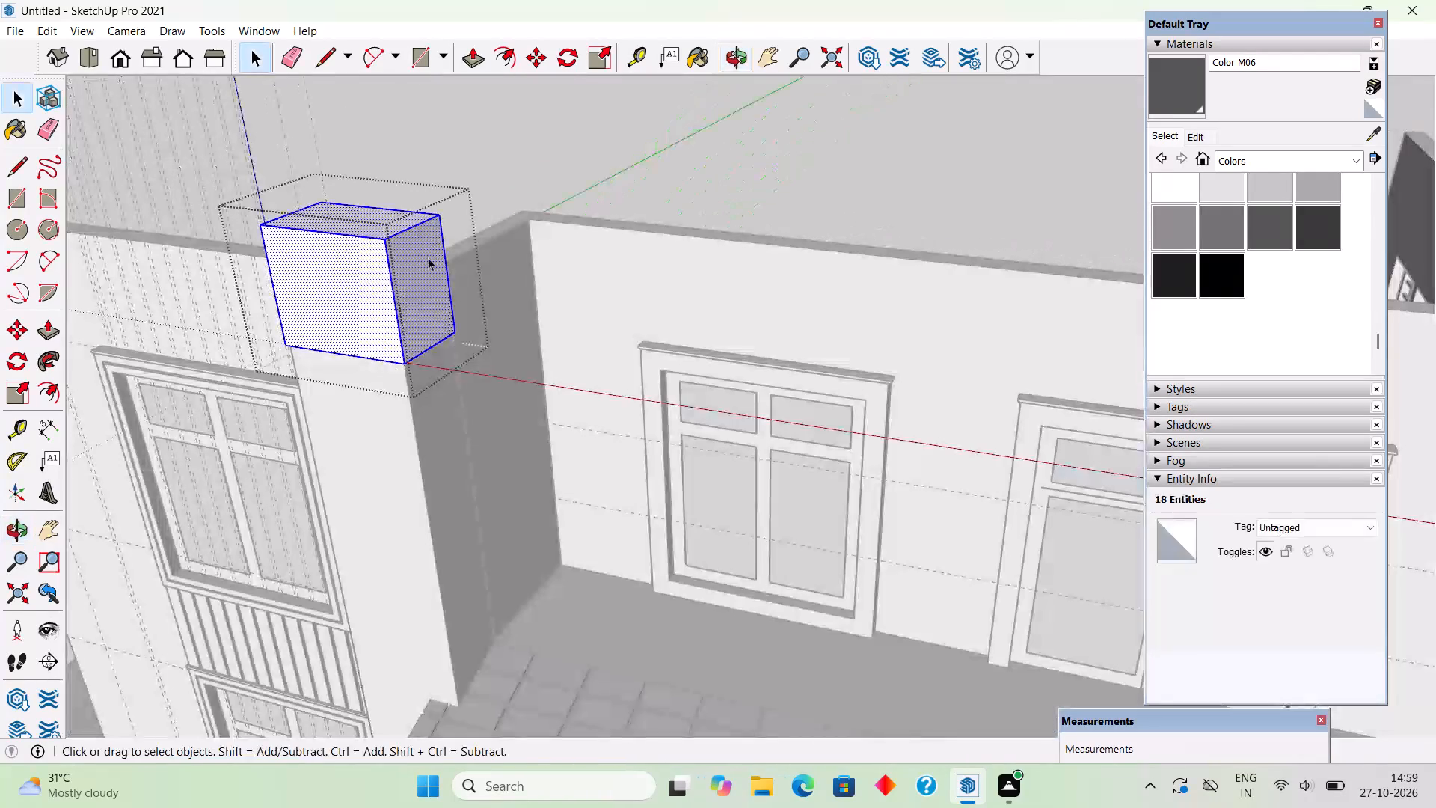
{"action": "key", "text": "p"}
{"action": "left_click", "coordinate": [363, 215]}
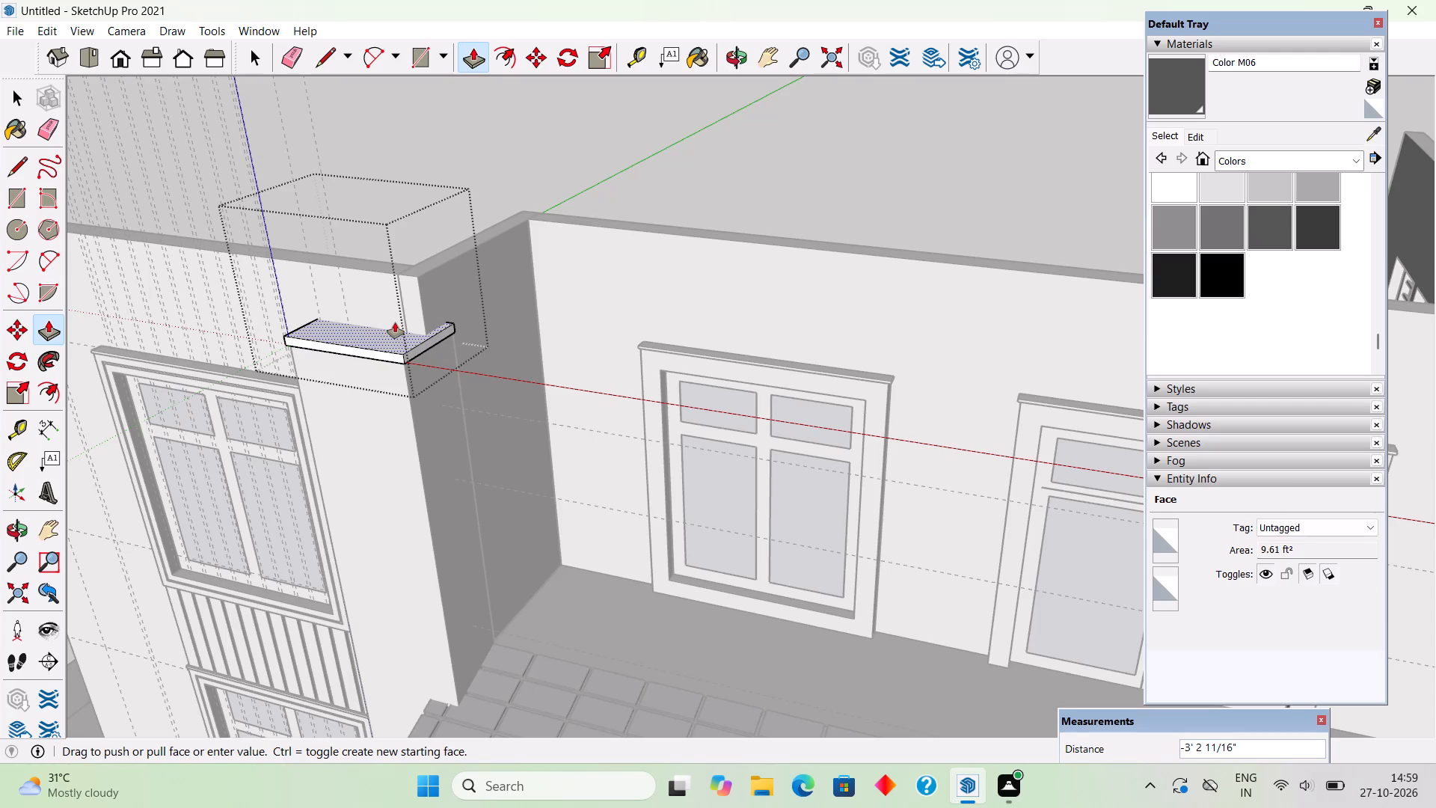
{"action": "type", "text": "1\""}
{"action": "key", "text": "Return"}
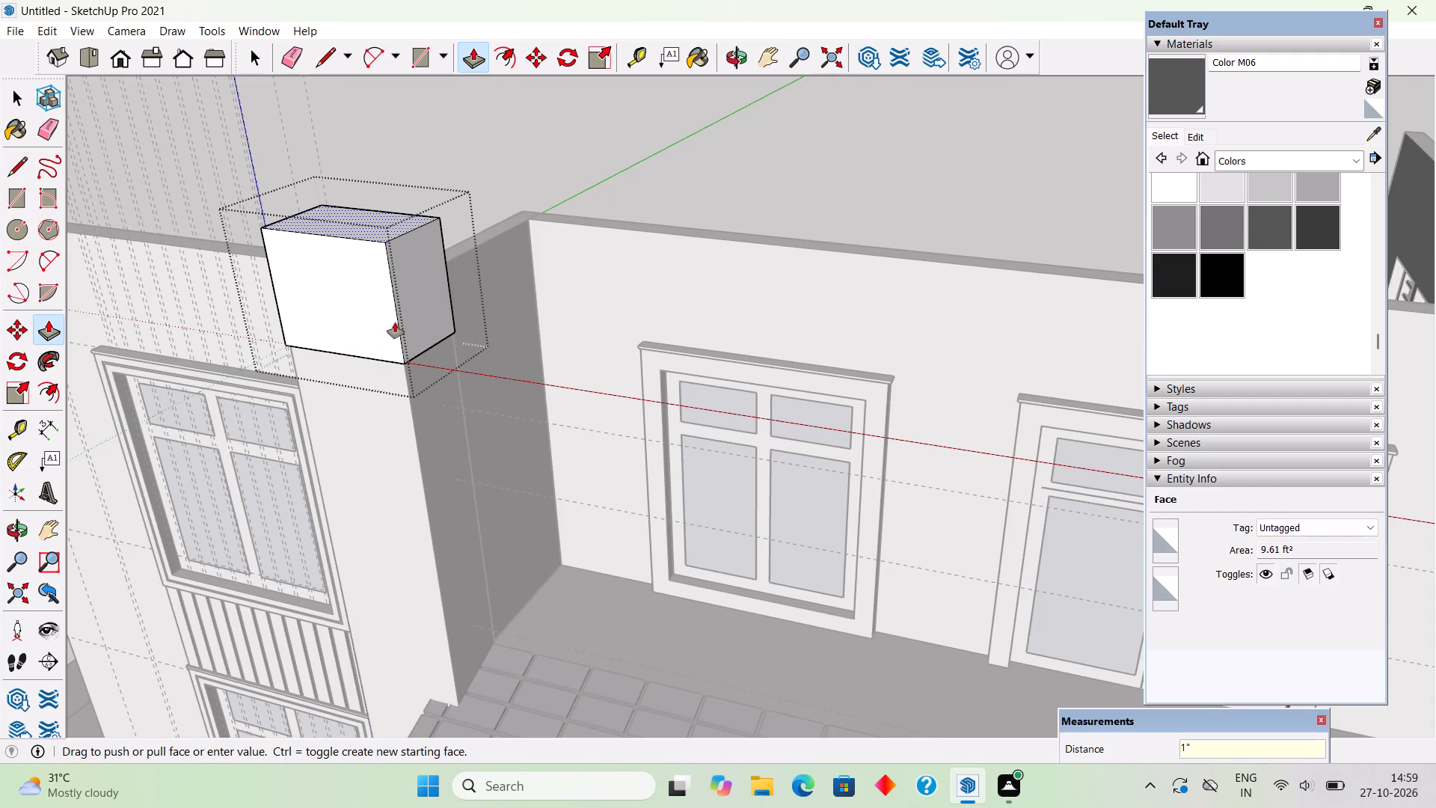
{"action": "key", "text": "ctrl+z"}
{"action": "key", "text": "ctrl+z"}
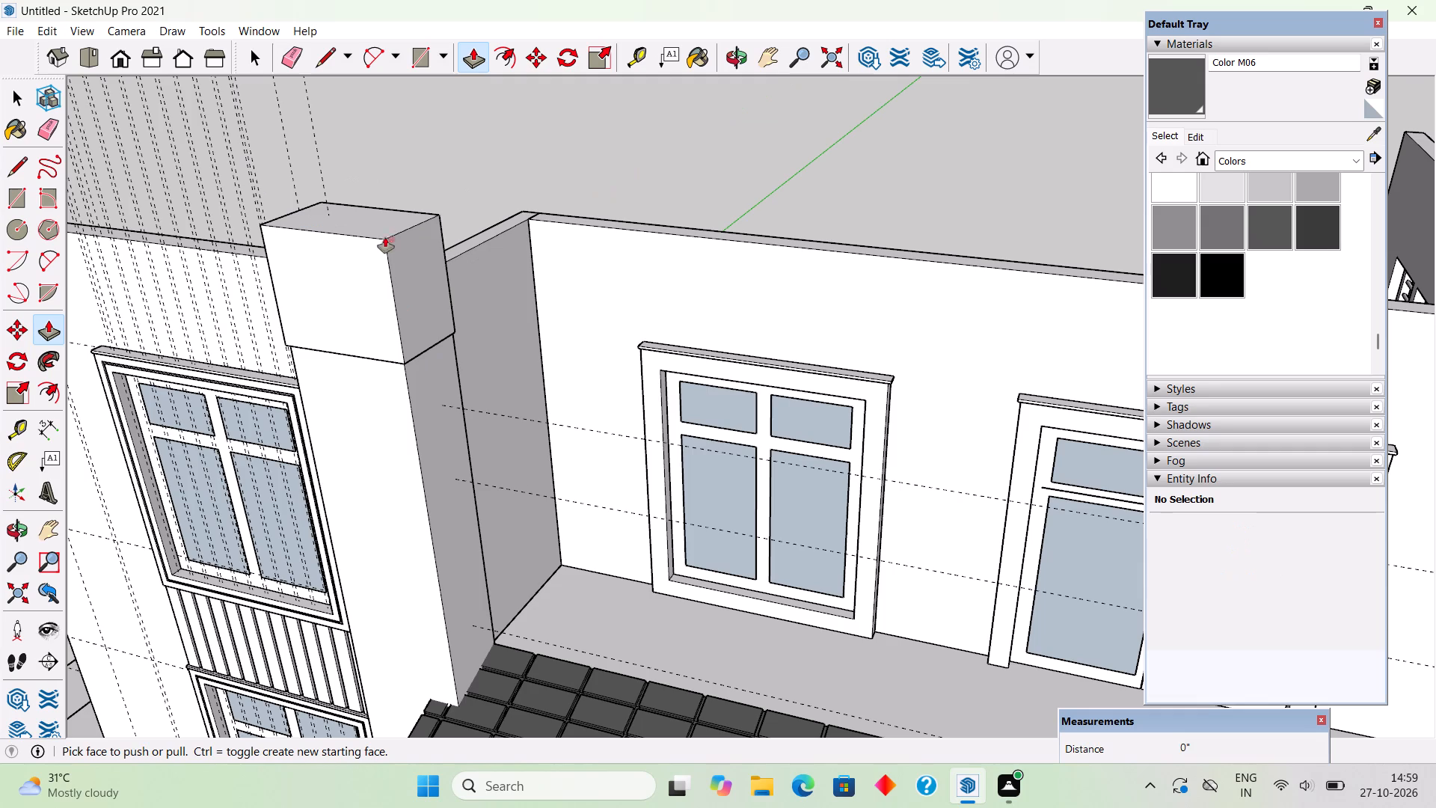
Open the block's group and Push/Pull its top face down by about 3' 4", leaving a thin cap slab.
{"action": "key", "text": "space"}
{"action": "triple_click", "coordinate": [379, 225]}
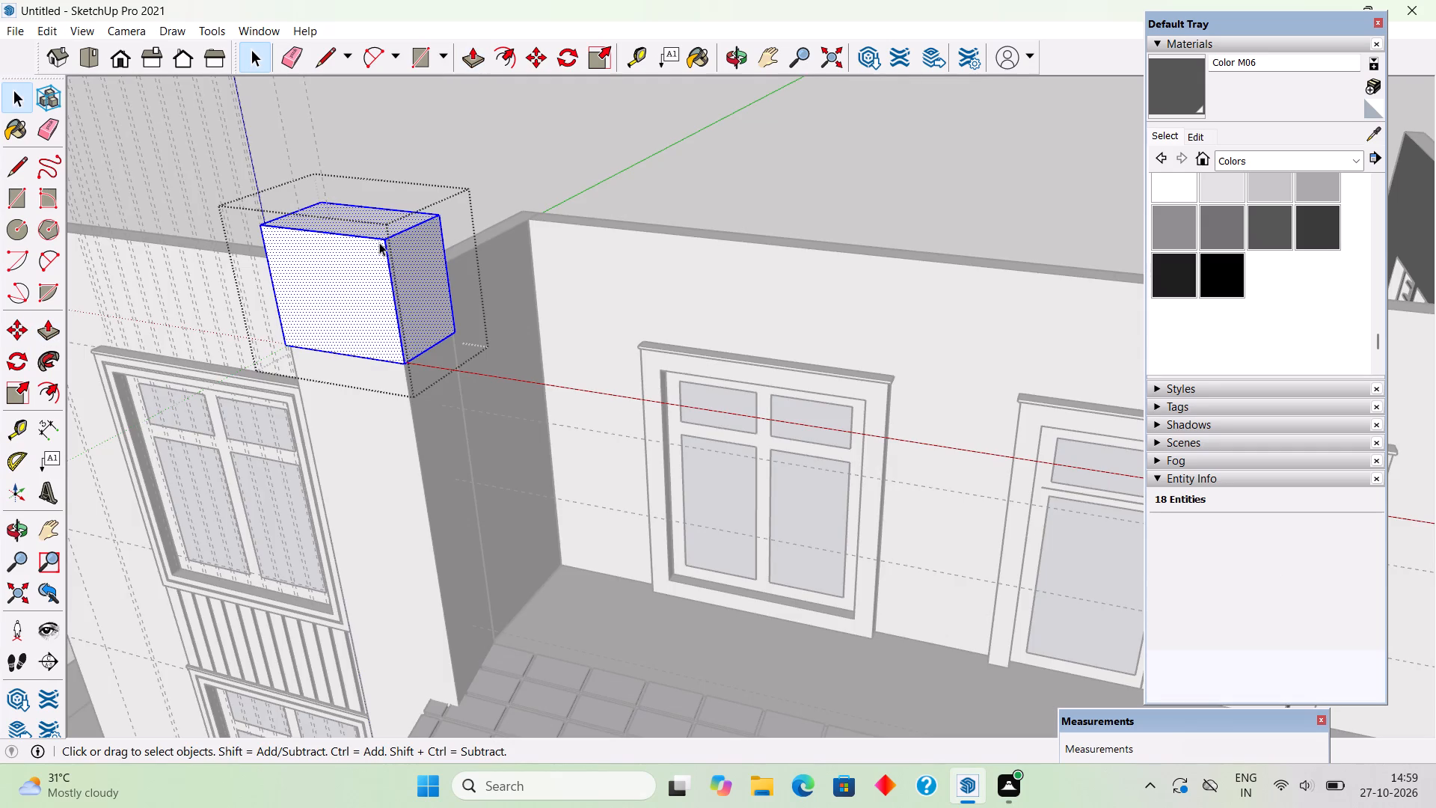
{"action": "key", "text": "p"}
{"action": "left_click", "coordinate": [387, 230]}
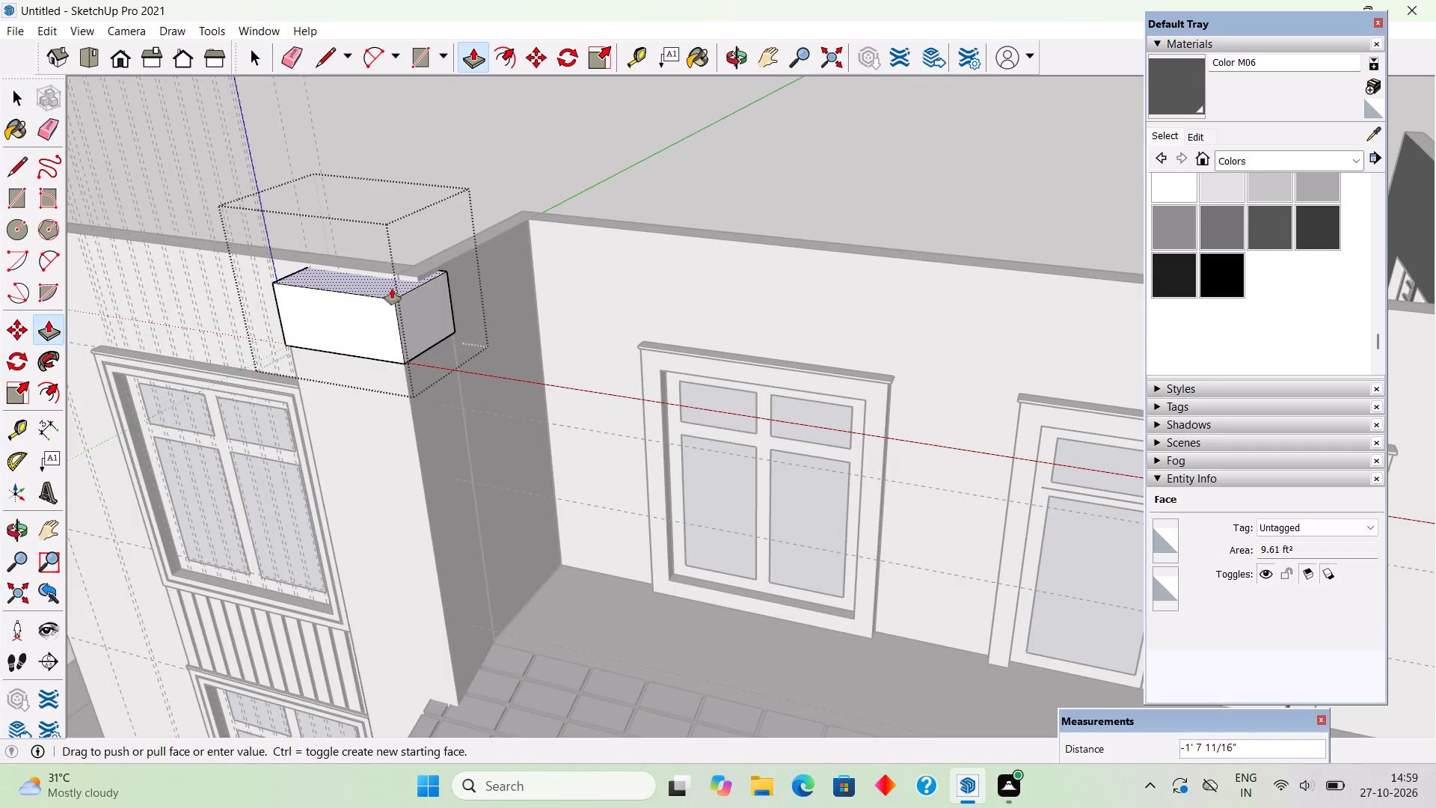
{"action": "left_click", "coordinate": [408, 346]}
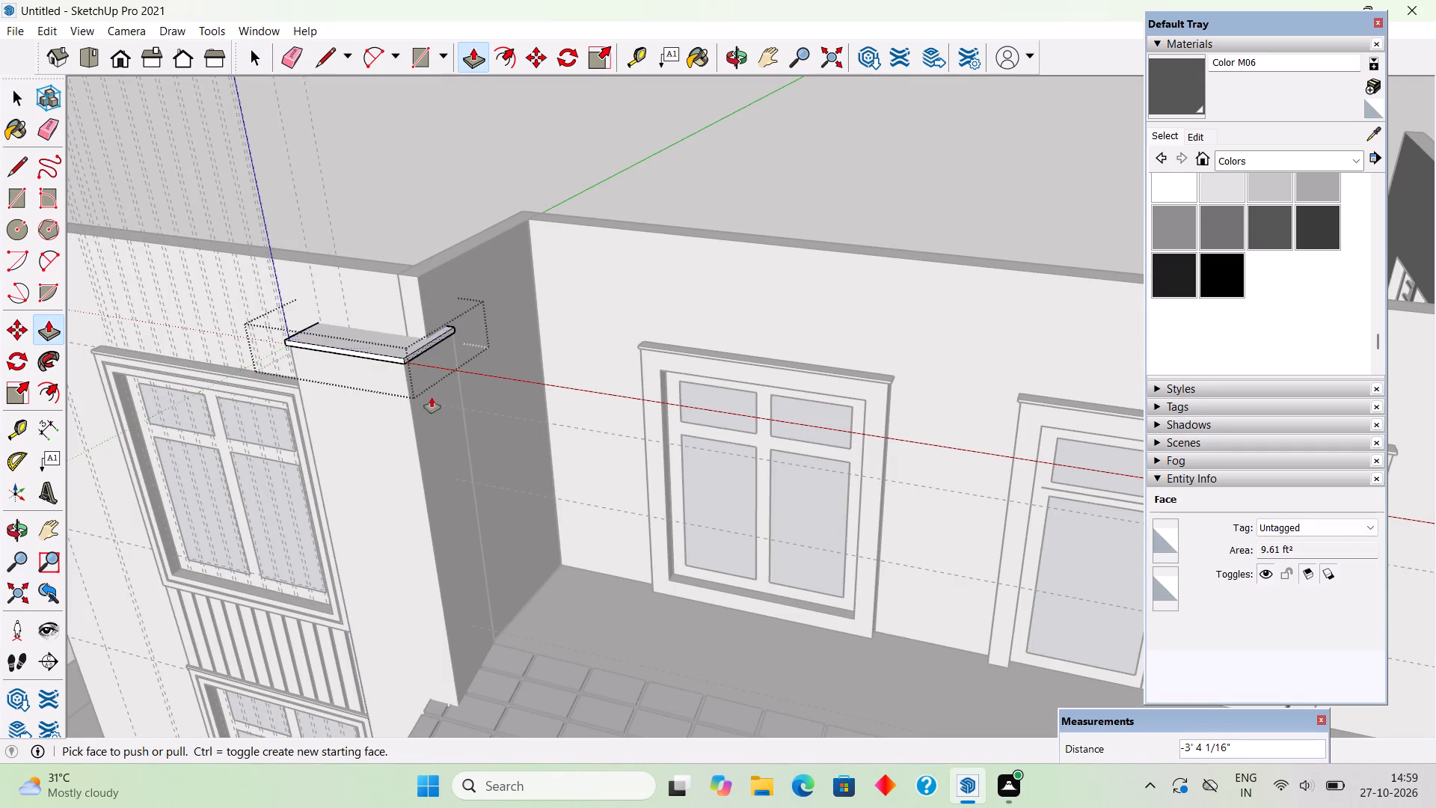
Leave the cap slab's group and draw a rectangle of about 3' 11 3/4" by 2' 5" over the slab's top face.
{"action": "middle_click_drag", "start_coordinate": [443, 389], "coordinate": [720, 245]}
{"action": "key", "text": "space"}
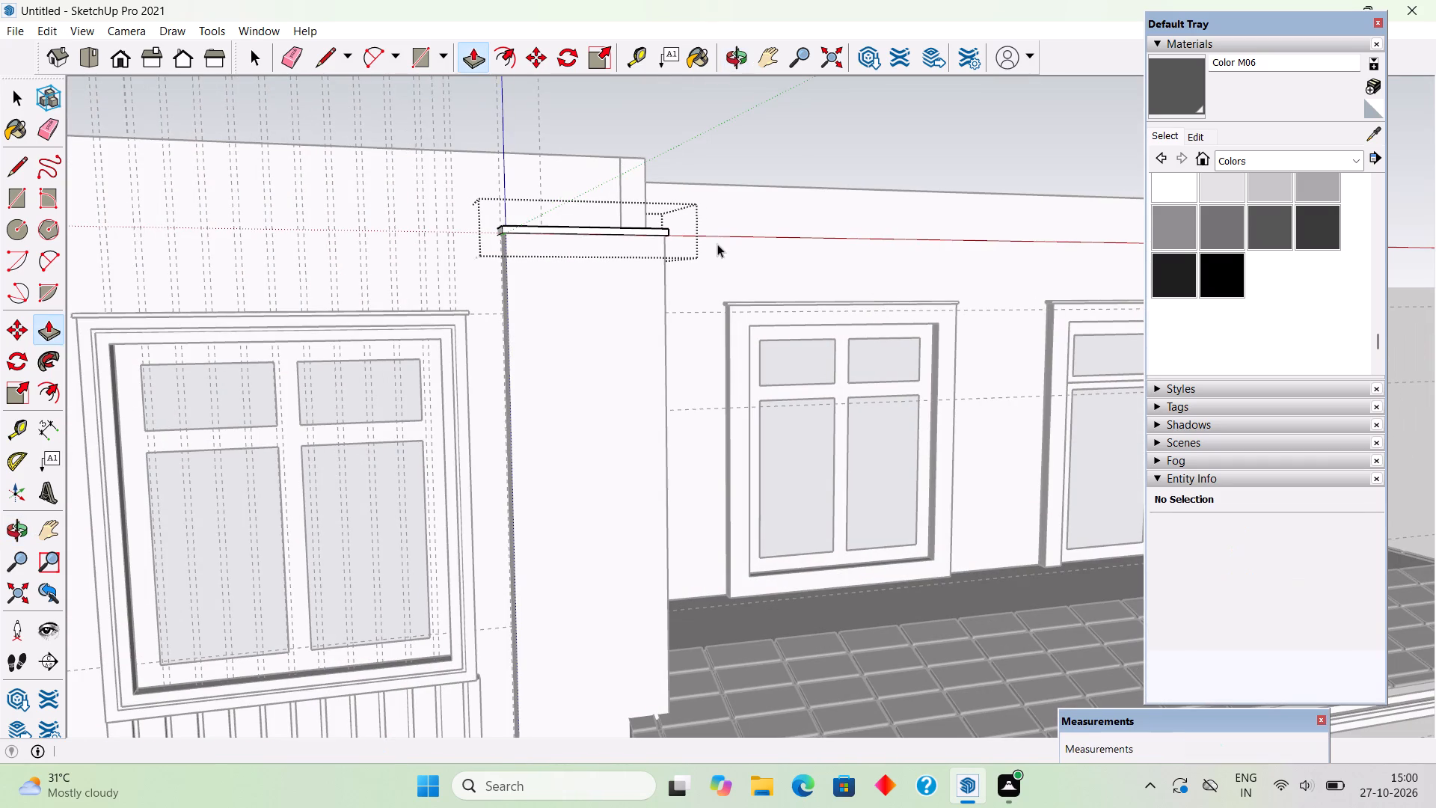
{"action": "left_click", "coordinate": [686, 124]}
{"action": "middle_click_drag", "start_coordinate": [682, 196], "coordinate": [678, 397]}
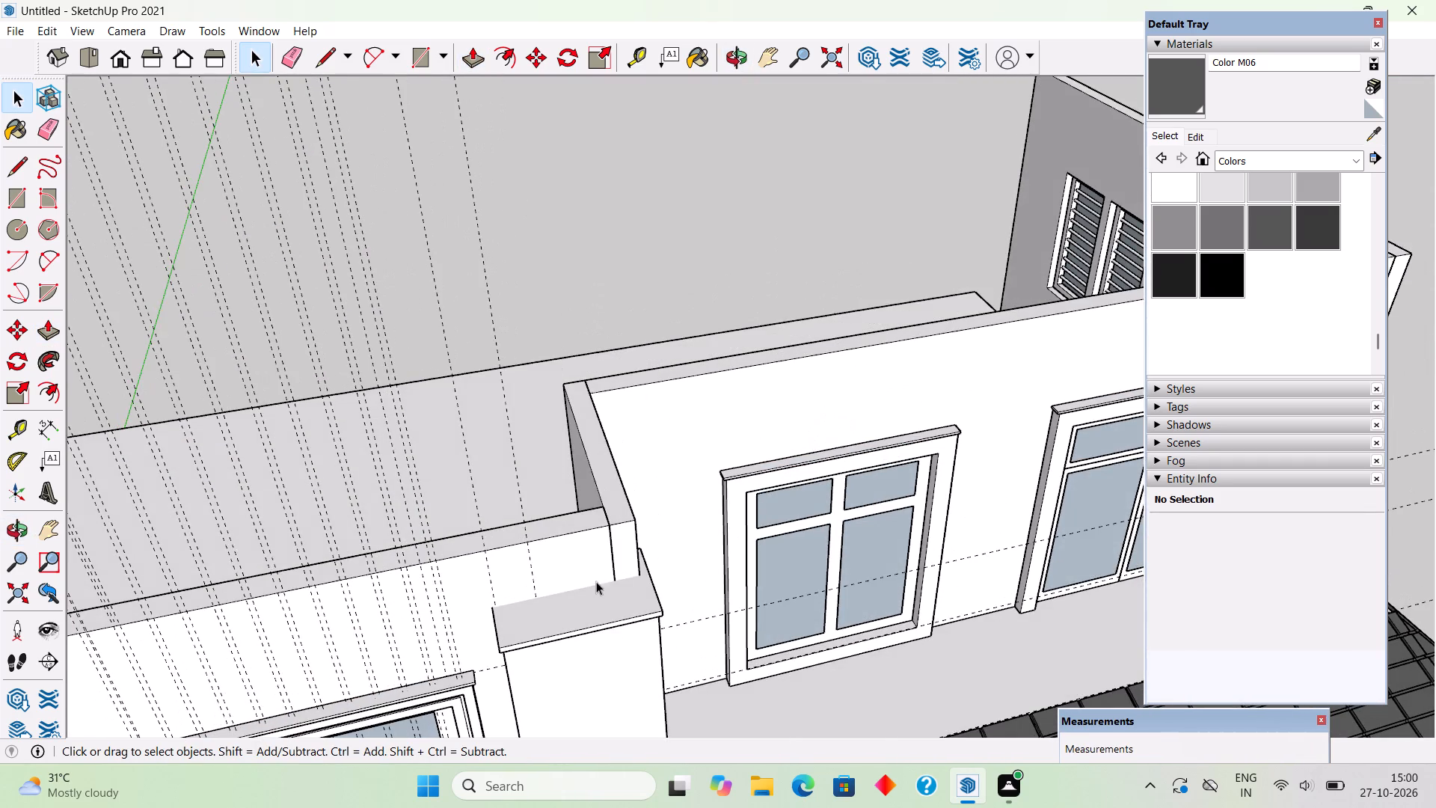
{"action": "scroll", "coordinate": [594, 588], "scroll_direction": "up", "scroll_amount": 8}
{"action": "scroll", "coordinate": [533, 414], "scroll_direction": "down", "scroll_amount": 5}
{"action": "middle_click_drag", "start_coordinate": [491, 362], "coordinate": [840, 460]}
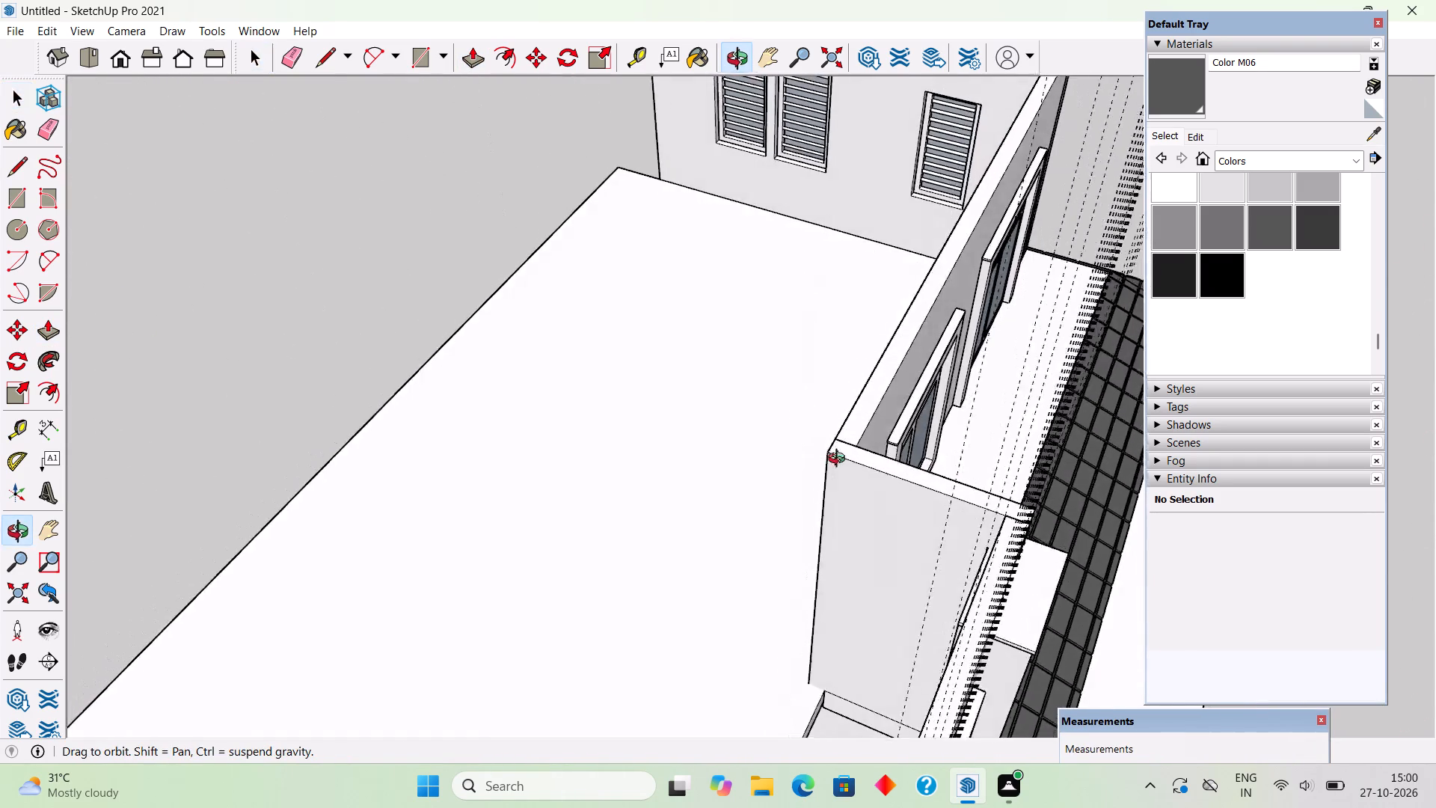
{"action": "middle_click_drag", "start_coordinate": [840, 460], "coordinate": [861, 477]}
{"action": "scroll", "coordinate": [497, 408], "scroll_direction": "down", "scroll_amount": 4}
{"action": "scroll", "coordinate": [804, 512], "scroll_direction": "up", "scroll_amount": 5}
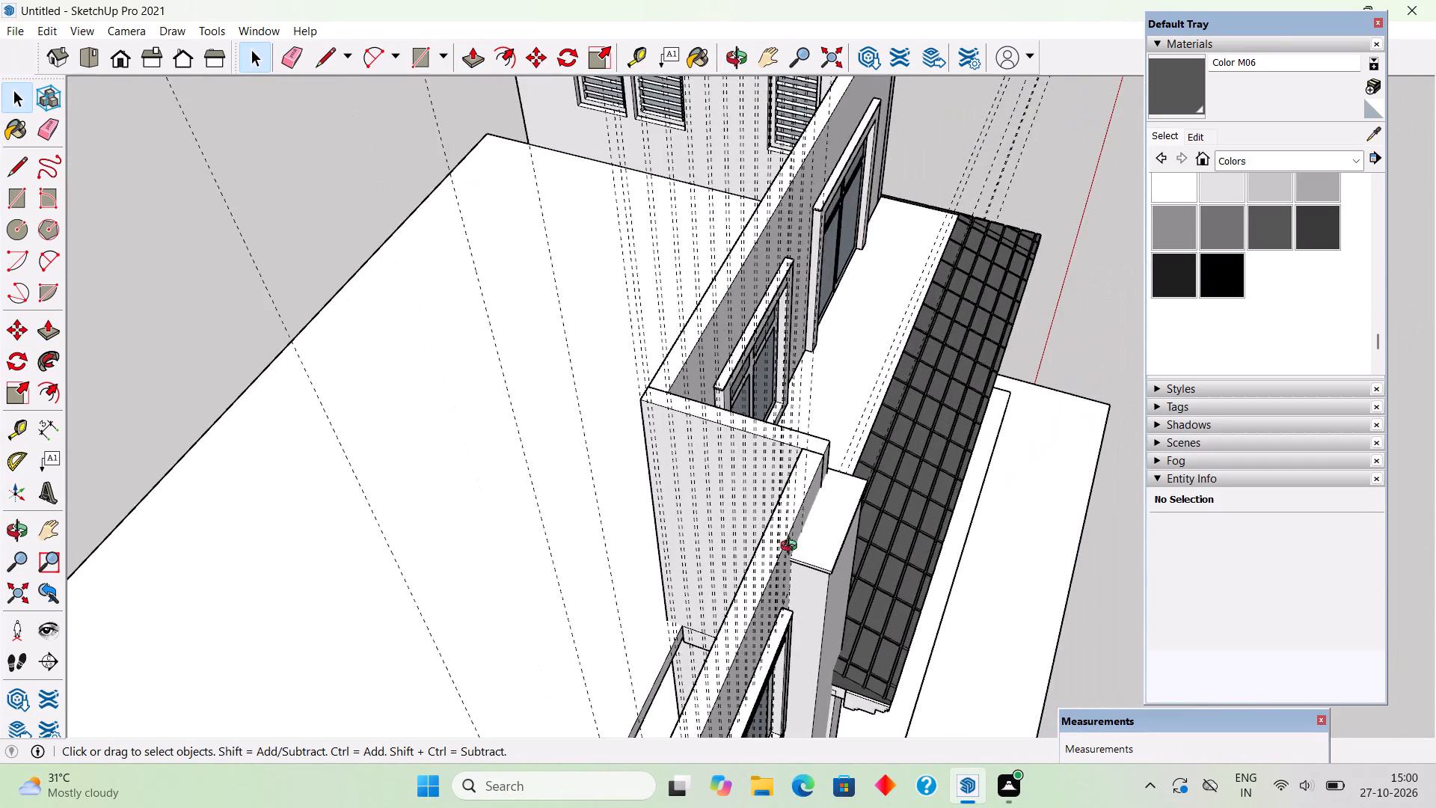
{"action": "middle_click_drag", "start_coordinate": [792, 545], "coordinate": [939, 593]}
{"action": "scroll", "coordinate": [992, 538], "scroll_direction": "up", "scroll_amount": 7}
{"action": "scroll", "coordinate": [999, 536], "scroll_direction": "down", "scroll_amount": 1}
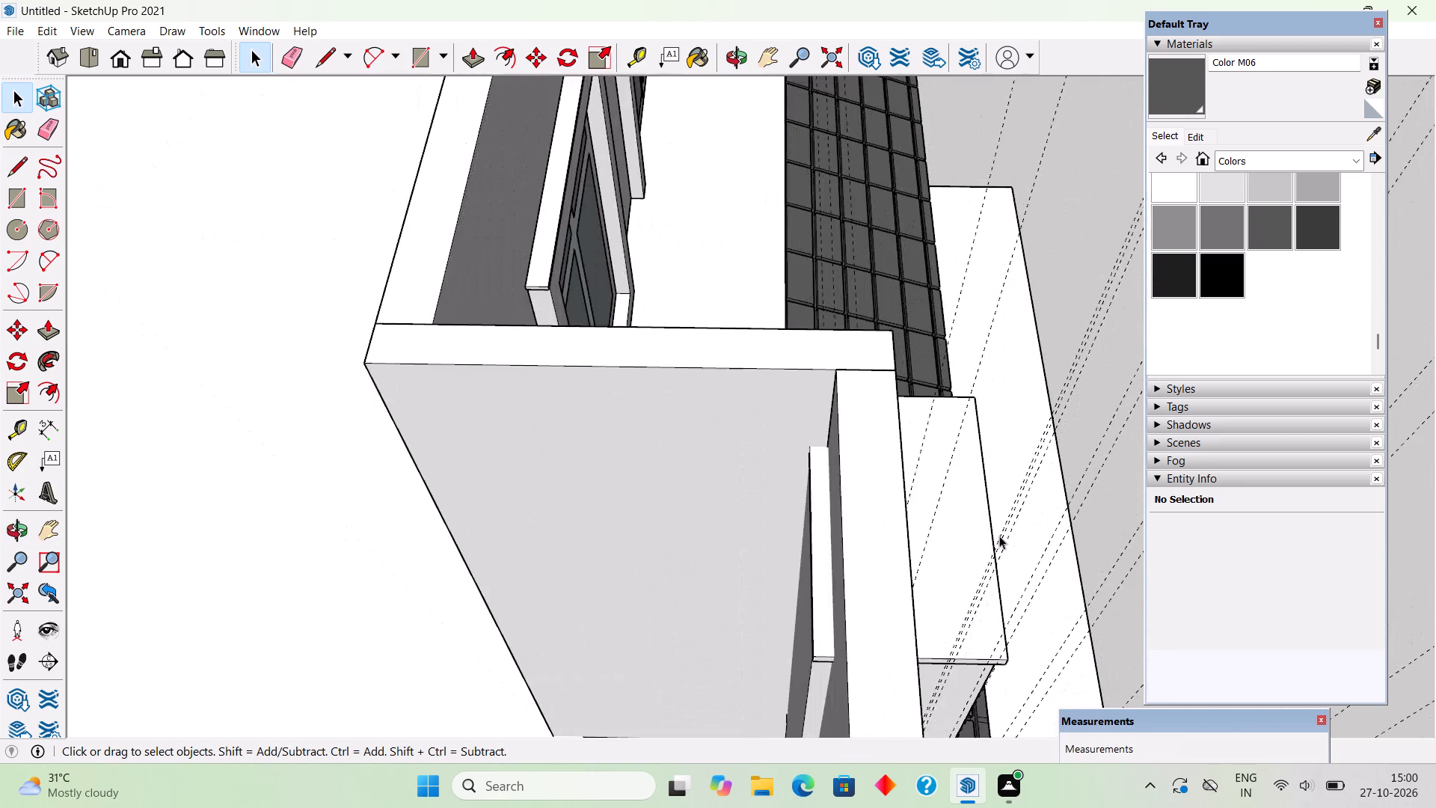
{"action": "key", "text": "r"}
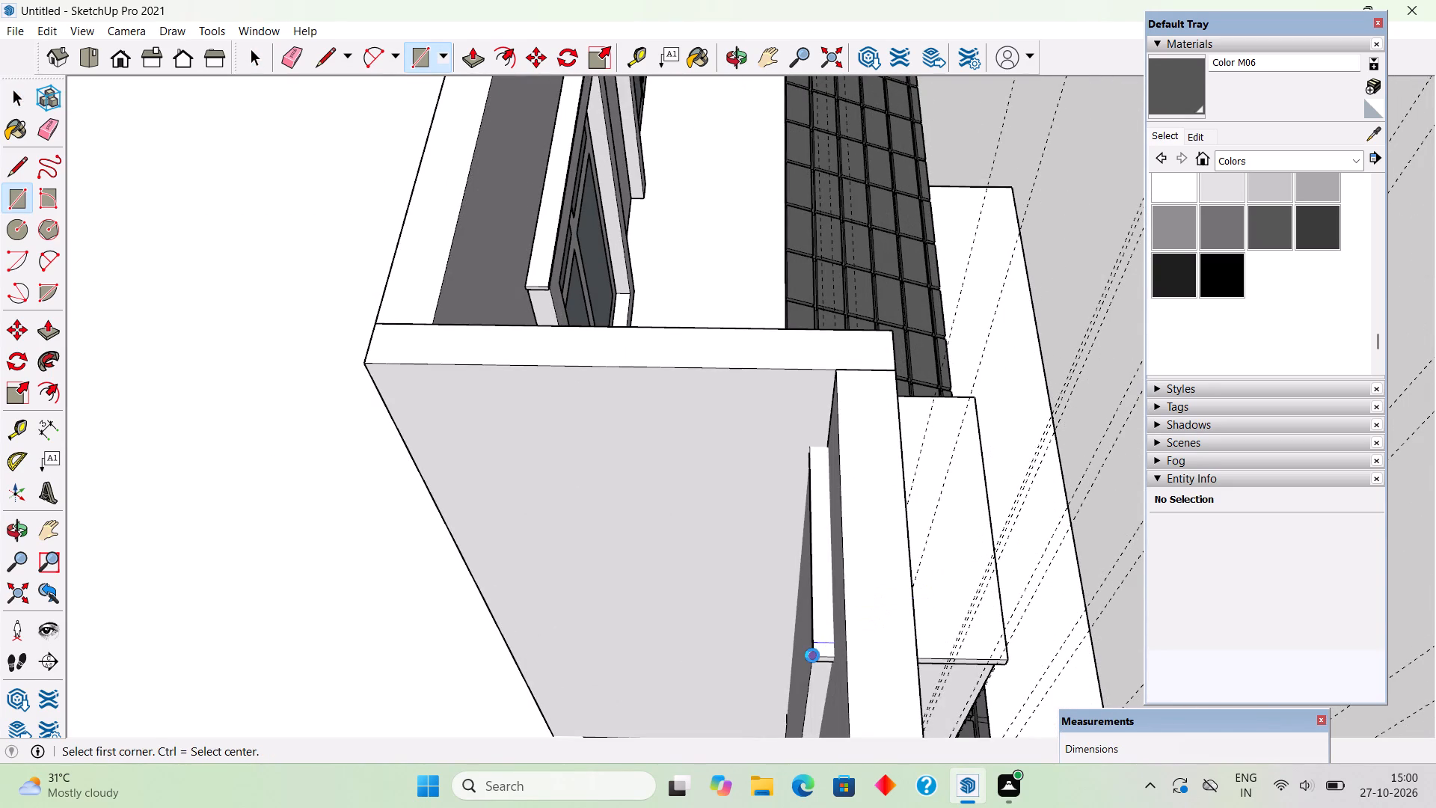
{"action": "left_click", "coordinate": [813, 655]}
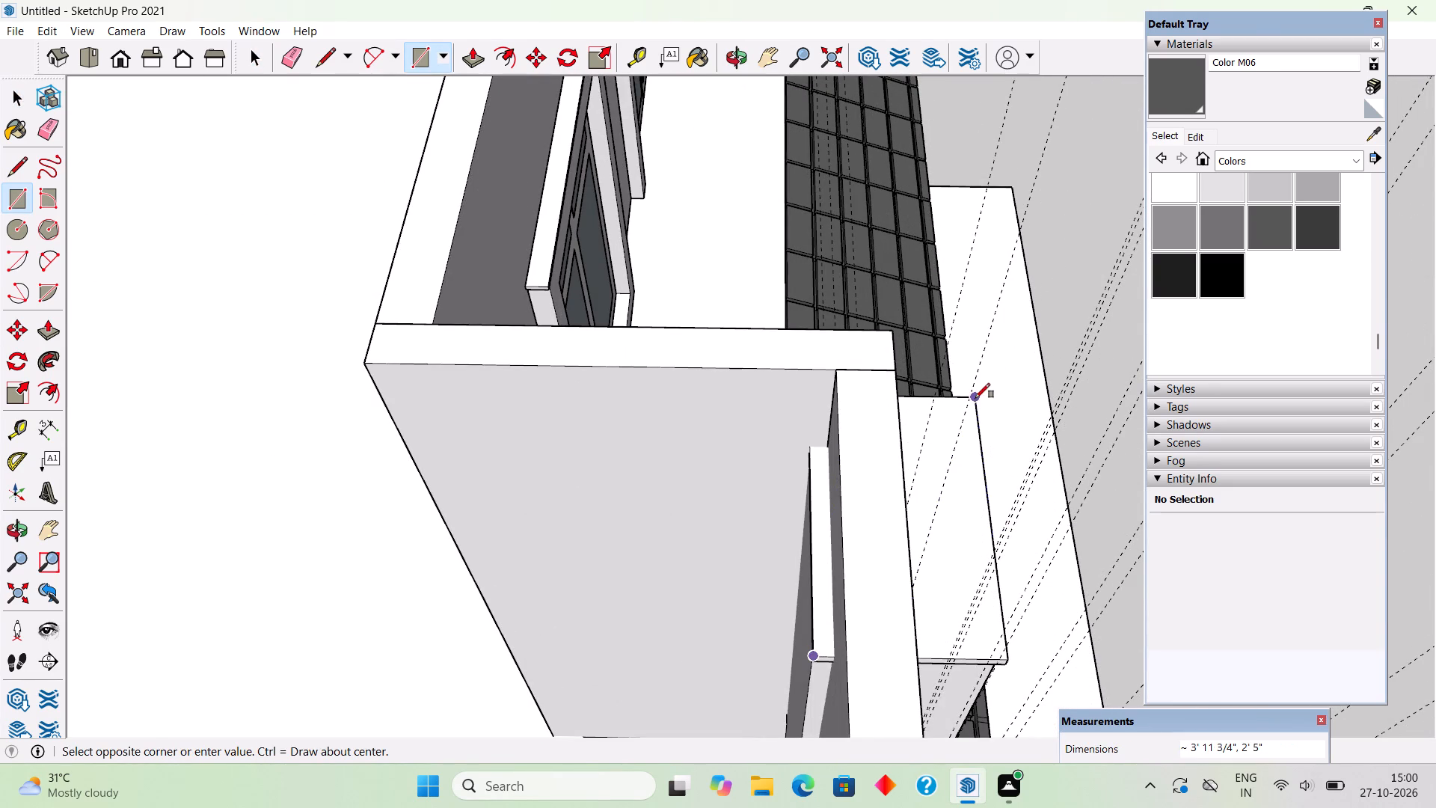
{"action": "left_click", "coordinate": [975, 398]}
Push/Pull the rectangle on the cap slab up by 3' to form a block.
{"action": "middle_click_drag", "start_coordinate": [933, 445], "coordinate": [524, 374]}
{"action": "key", "text": "p"}
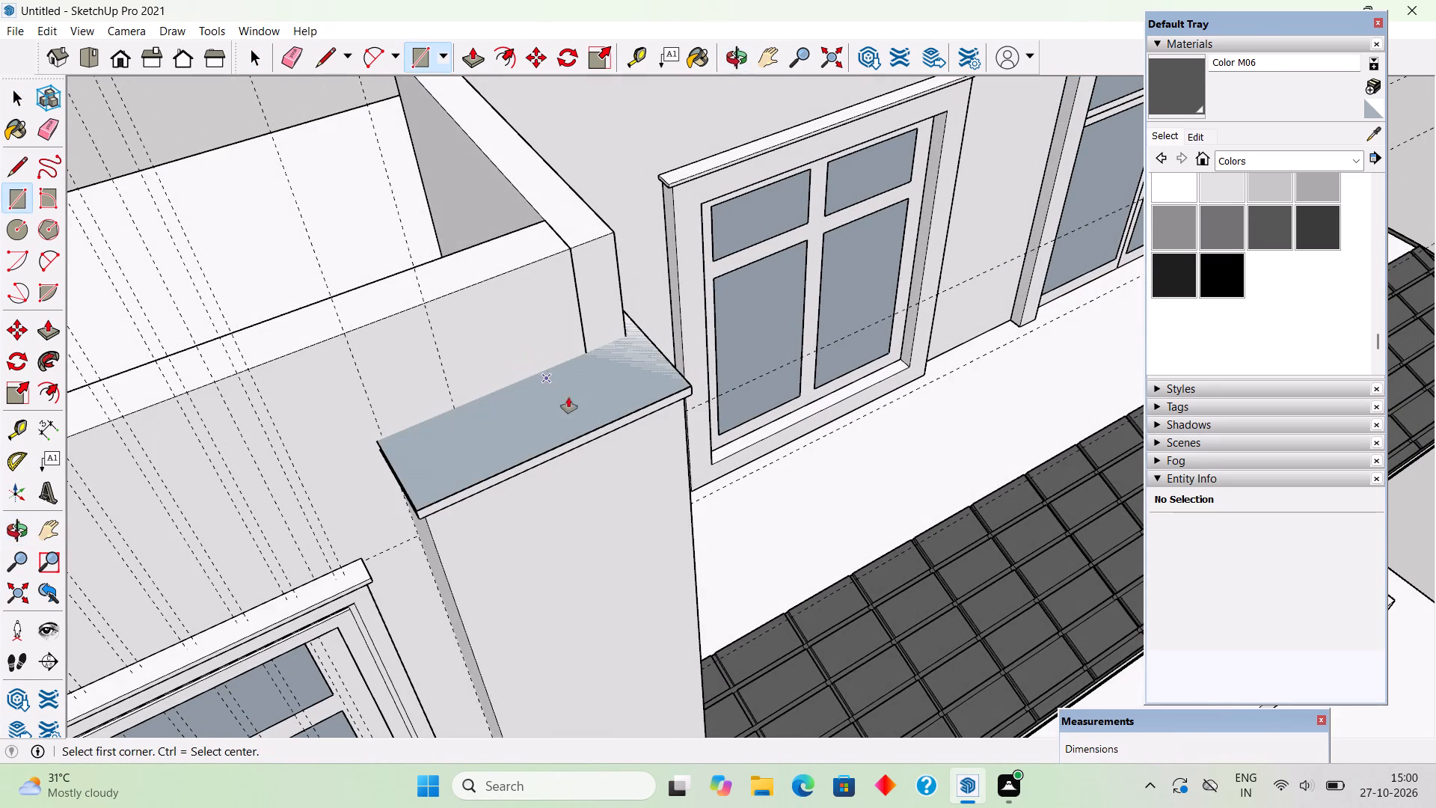
{"action": "left_click", "coordinate": [571, 405]}
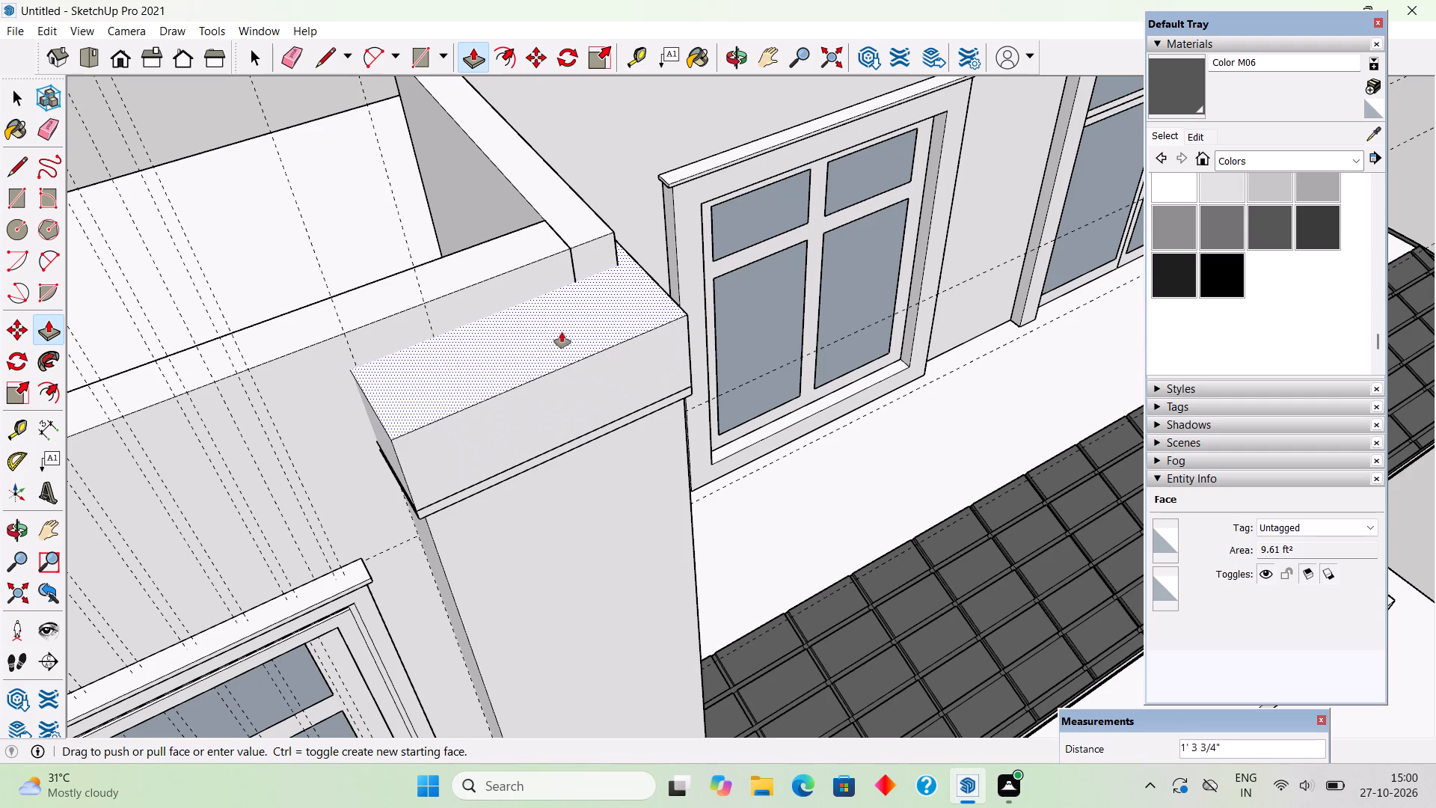
{"action": "type", "text": "3'"}
{"action": "key", "text": "Return"}
{"action": "key", "text": "space"}
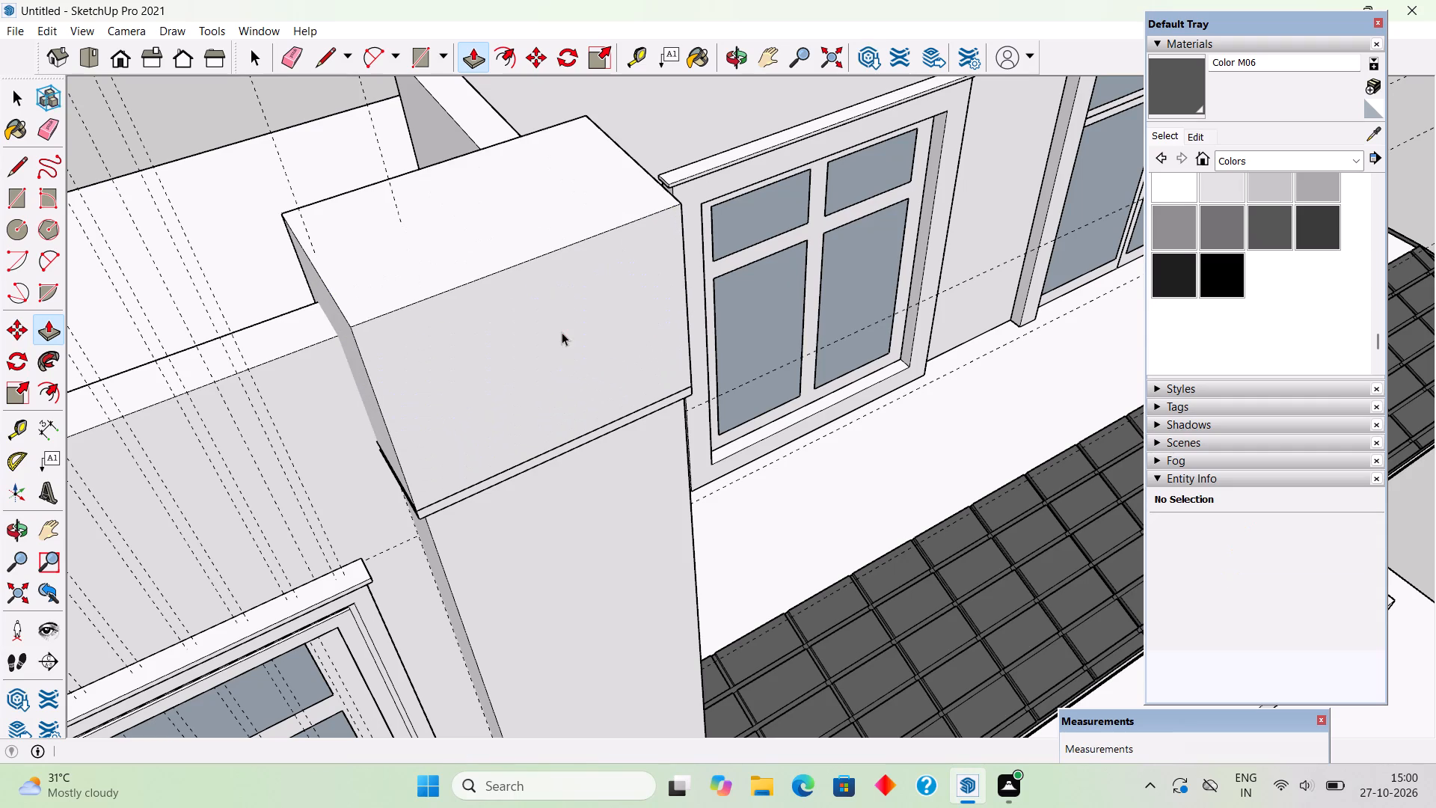
Push/Pull the new block's front face inward by 1" from the slab edge.
{"action": "left_click", "coordinate": [562, 332]}
{"action": "key", "text": "p"}
{"action": "left_click", "coordinate": [562, 332]}
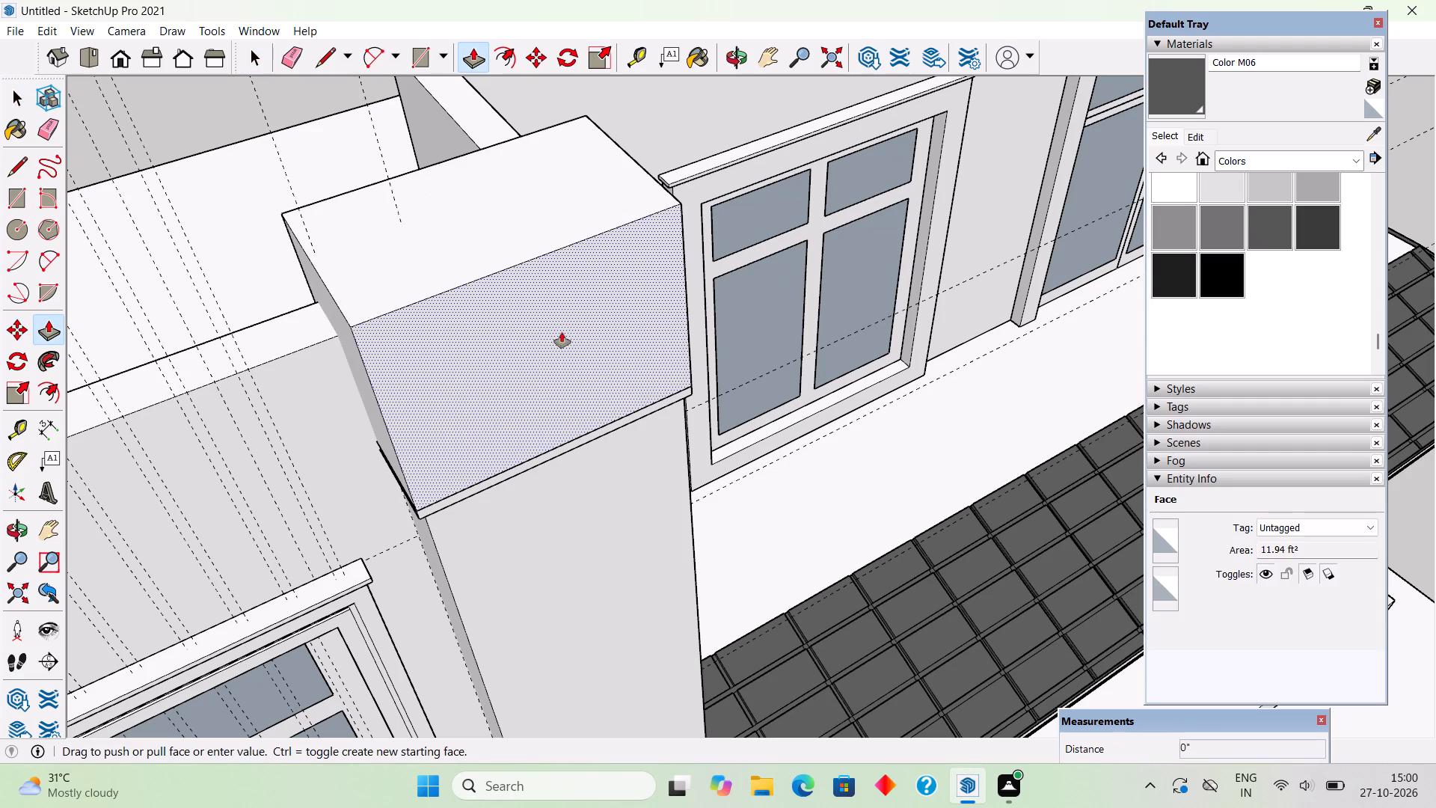
{"action": "type", "text": "1\""}
{"action": "key", "text": "Return"}
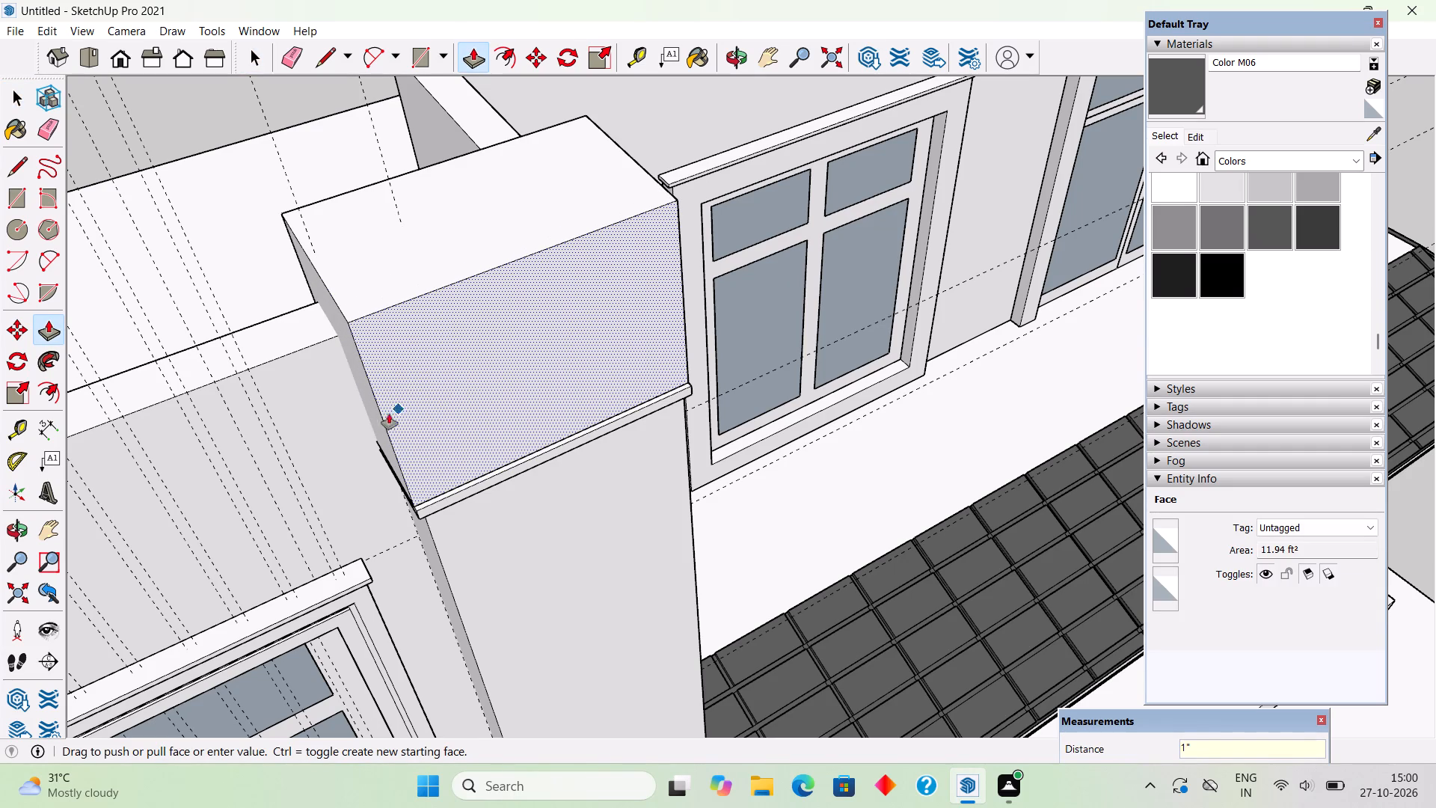
Push/Pull both side faces of the new block inward by 1" each.
{"action": "middle_click_drag", "start_coordinate": [417, 376], "coordinate": [524, 327]}
{"action": "key", "text": "space"}
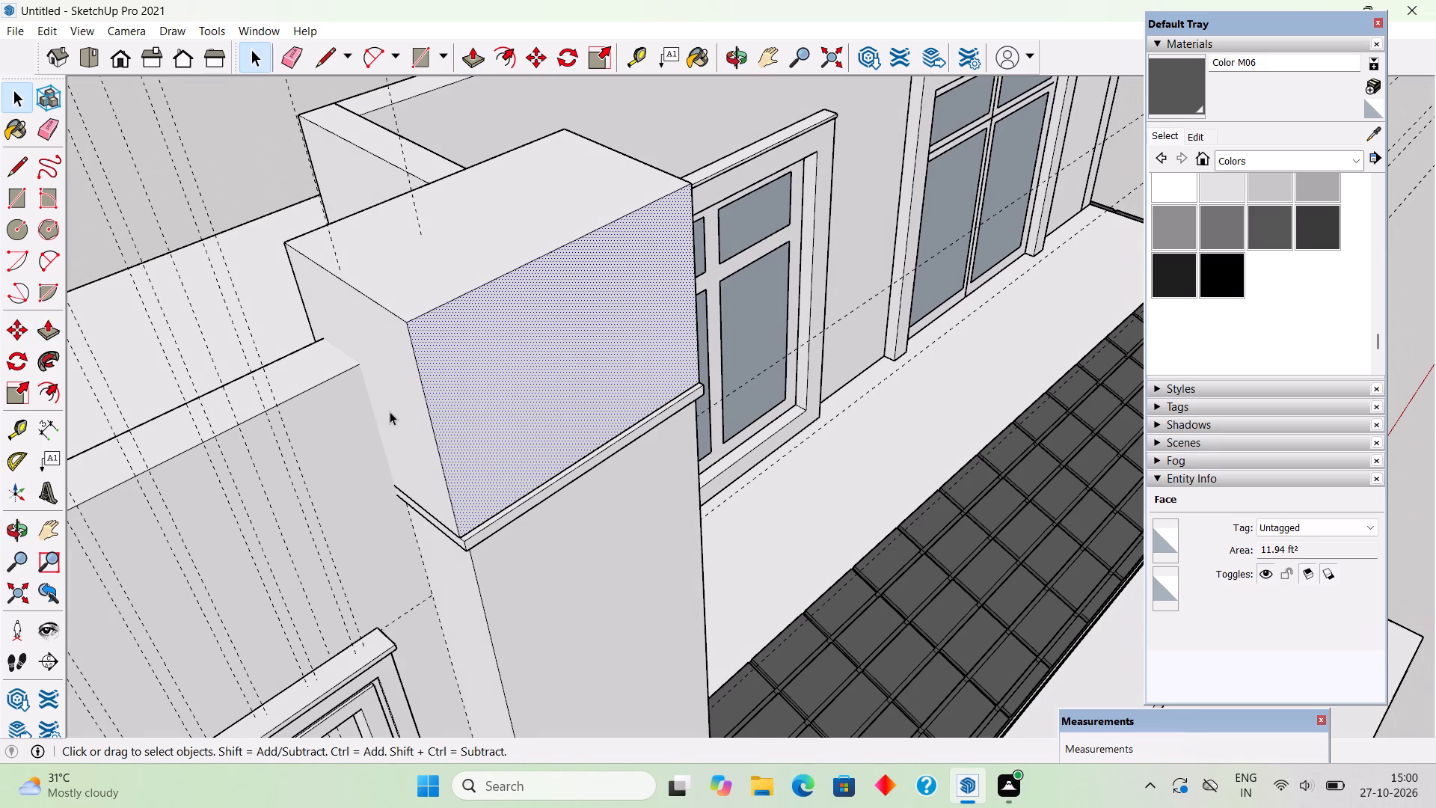
{"action": "left_click", "coordinate": [390, 411]}
{"action": "key", "text": "p"}
{"action": "left_click", "coordinate": [390, 411]}
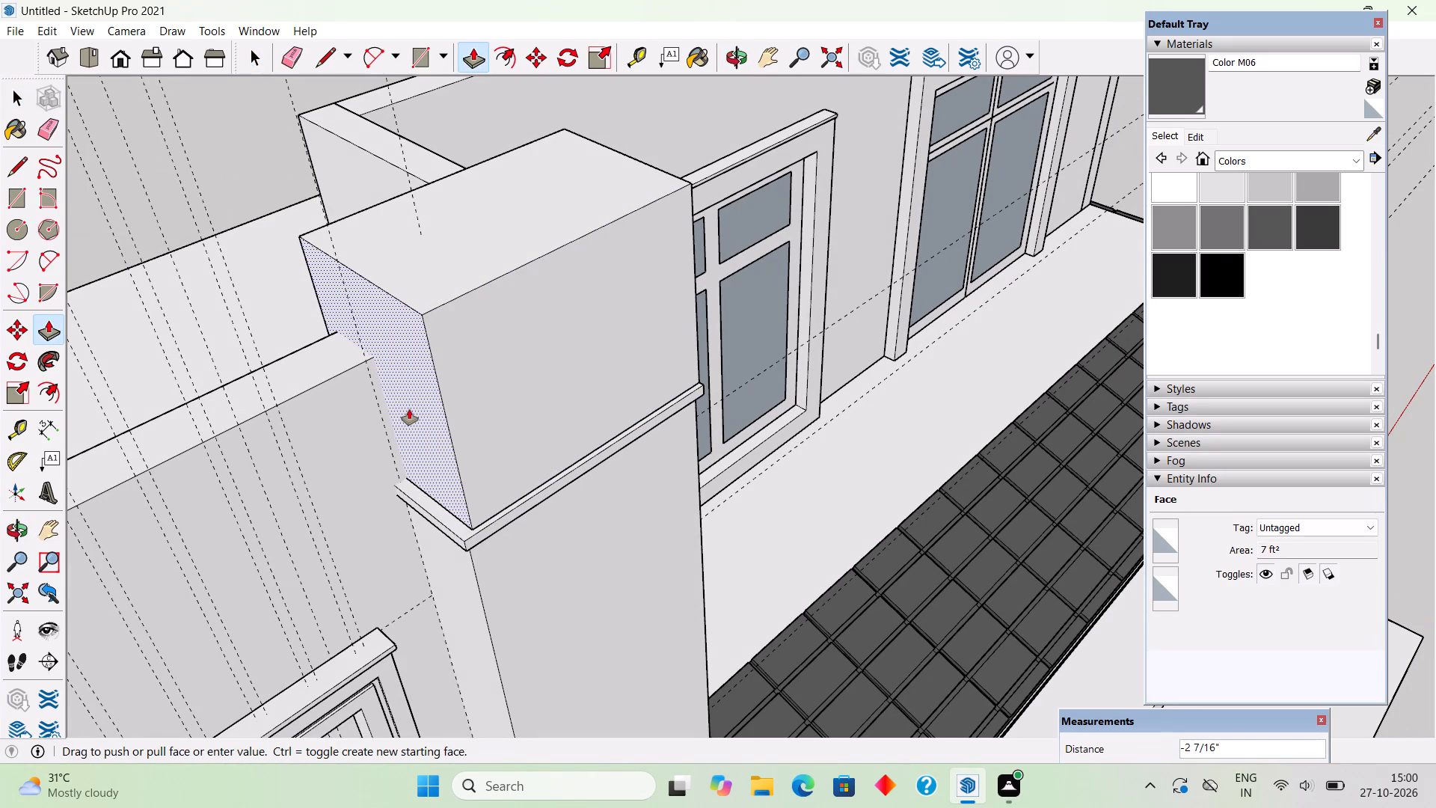
{"action": "type", "text": "1\""}
{"action": "key", "text": "Return"}
{"action": "middle_click_drag", "start_coordinate": [550, 423], "coordinate": [98, 469]}
{"action": "key", "text": "space"}
{"action": "left_click", "coordinate": [652, 233]}
{"action": "middle_click_drag", "start_coordinate": [550, 269], "coordinate": [408, 329]}
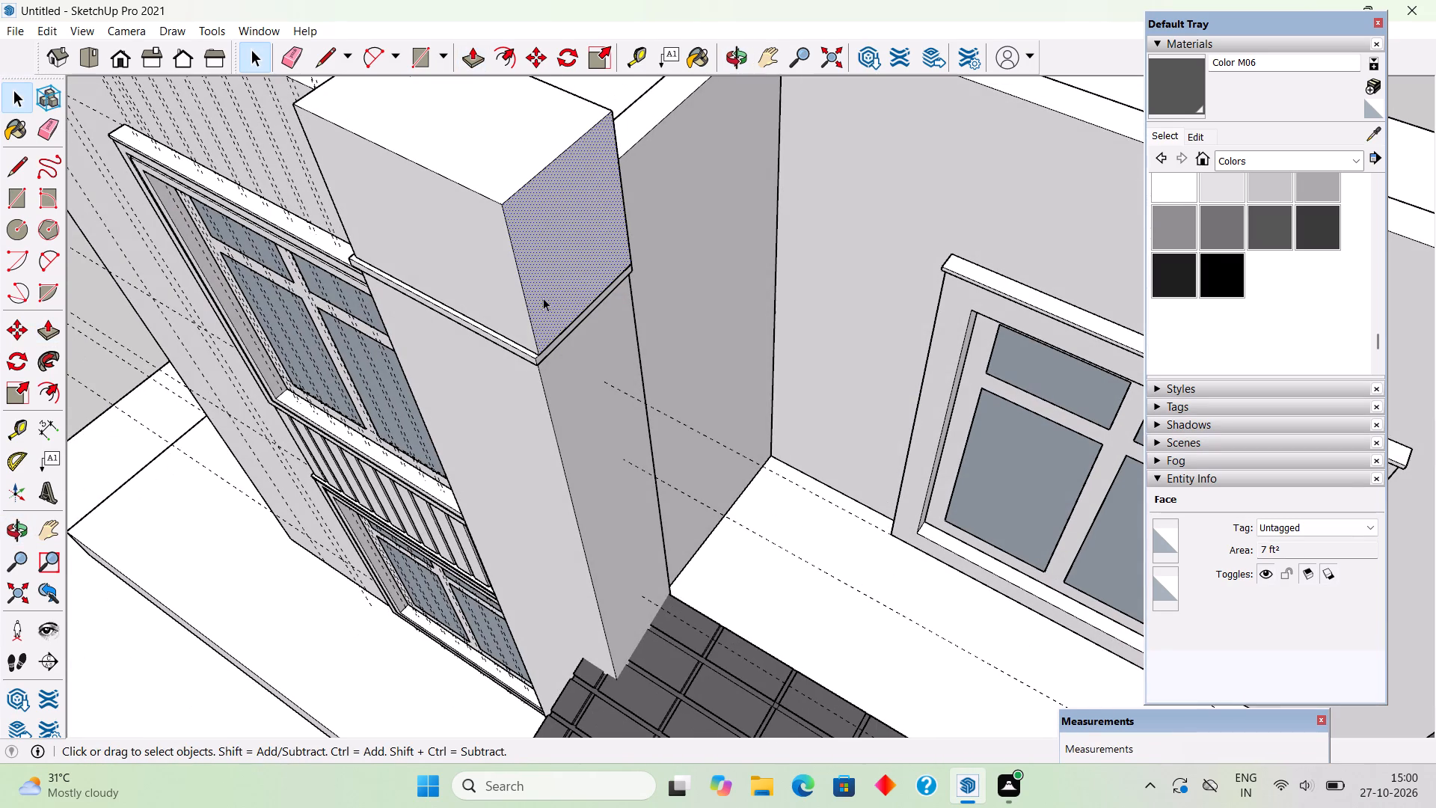
{"action": "key", "text": "p"}
{"action": "left_click", "coordinate": [544, 296]}
{"action": "type", "text": "1\""}
{"action": "key", "text": "Return"}
Make a group from all the connected geometry of the block on top of the cap slab.
{"action": "key", "text": "space"}
{"action": "scroll", "coordinate": [533, 305], "scroll_direction": "down", "scroll_amount": 1}
{"action": "triple_click", "coordinate": [533, 305]}
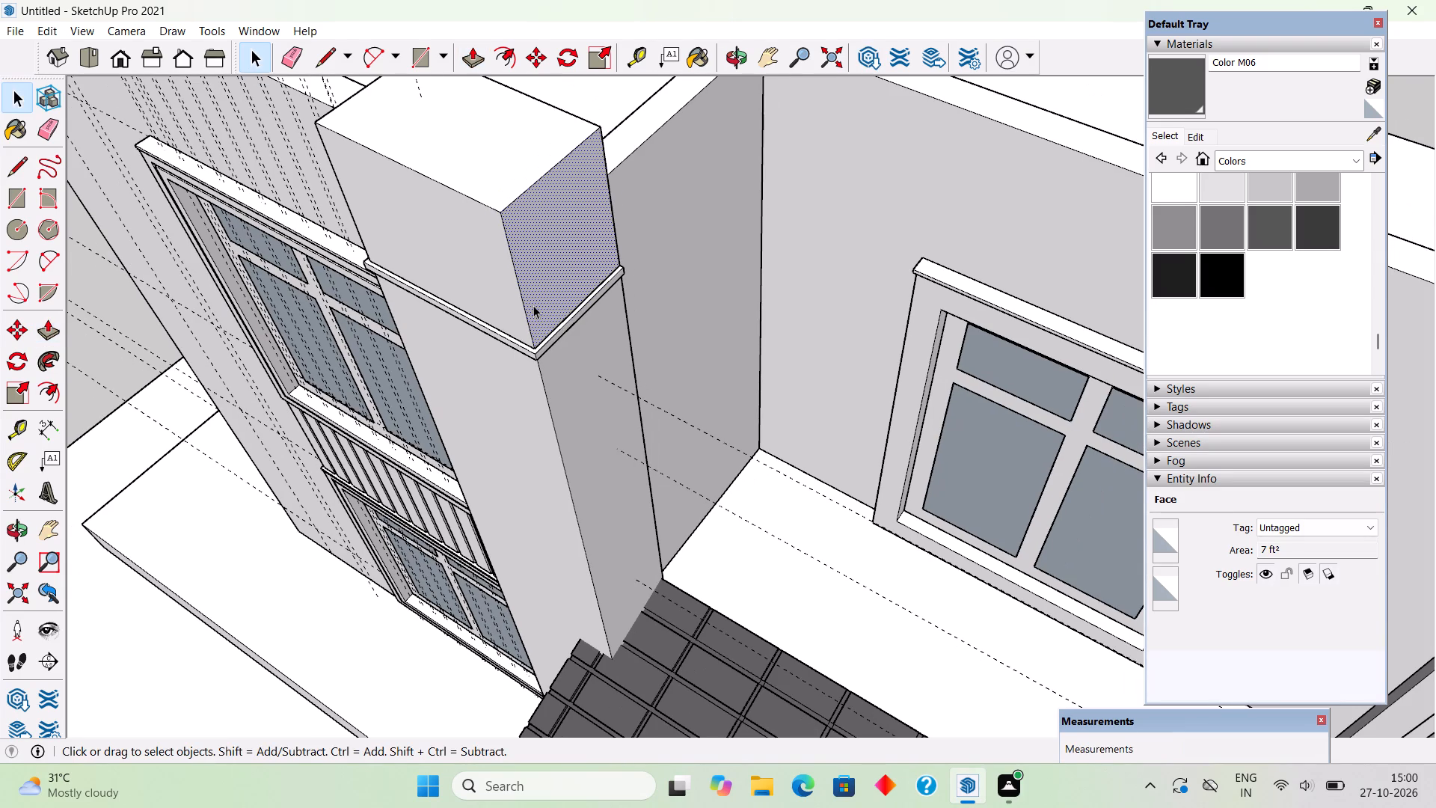
{"action": "right_click", "coordinate": [533, 305]}
{"action": "left_click", "coordinate": [586, 467]}
{"action": "scroll", "coordinate": [596, 450], "scroll_direction": "down", "scroll_amount": 1}
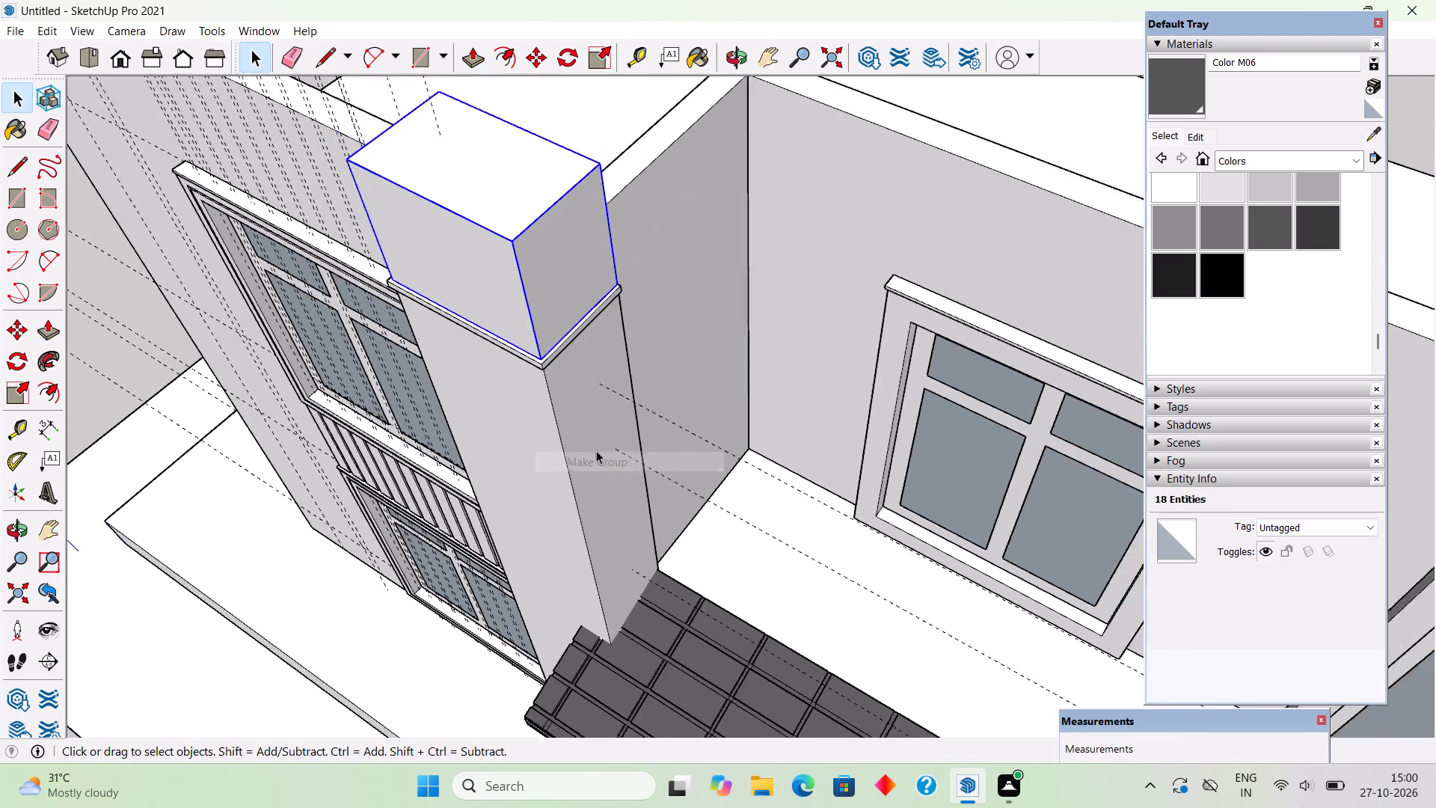
{"action": "scroll", "coordinate": [596, 450], "scroll_direction": "down", "scroll_amount": 12}
{"action": "middle_click_drag", "start_coordinate": [568, 495], "coordinate": [808, 170]}
{"action": "left_click", "coordinate": [810, 168]}
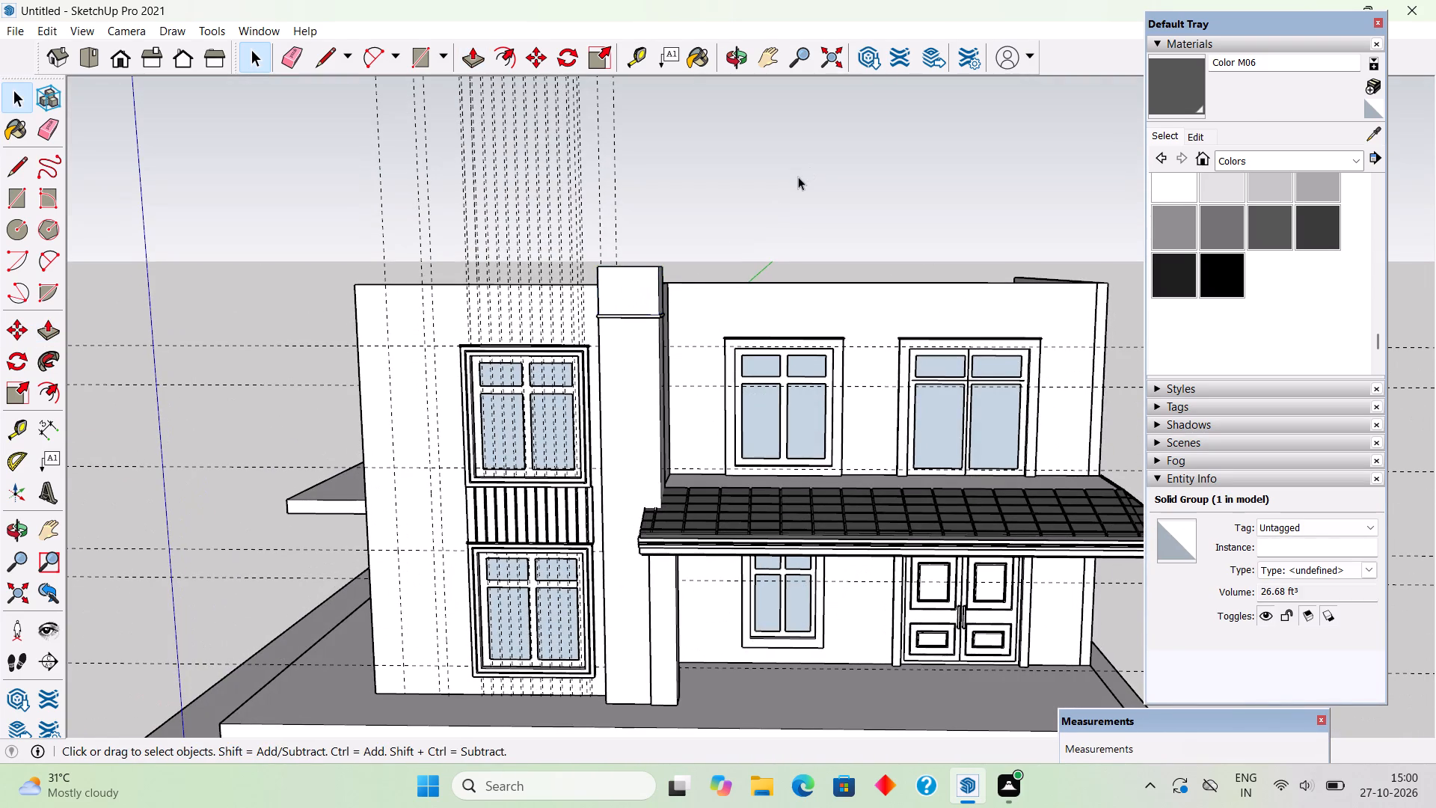
Copy the full-height strip, cap slab and top block together 13' 11 1/4" along the front wall to the other side of the stacked windows.
{"action": "middle_click_drag", "start_coordinate": [645, 382], "coordinate": [708, 390]}
{"action": "key", "text": "space"}
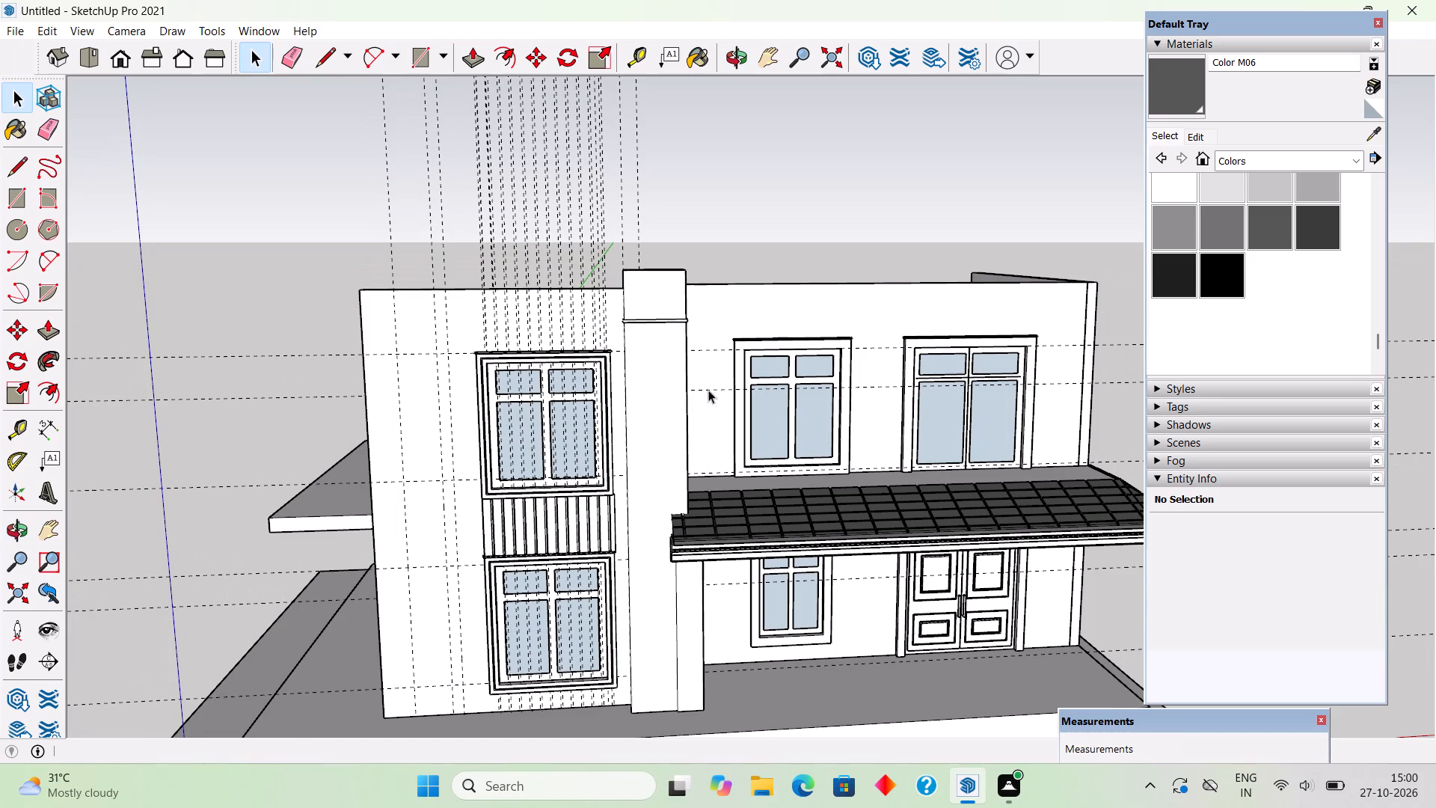
{"action": "left_click", "coordinate": [663, 439]}
{"action": "scroll", "coordinate": [647, 284], "scroll_direction": "up", "scroll_amount": 6, "text": "ctrl"}
{"action": "left_click", "coordinate": [647, 283], "text": "ctrl"}
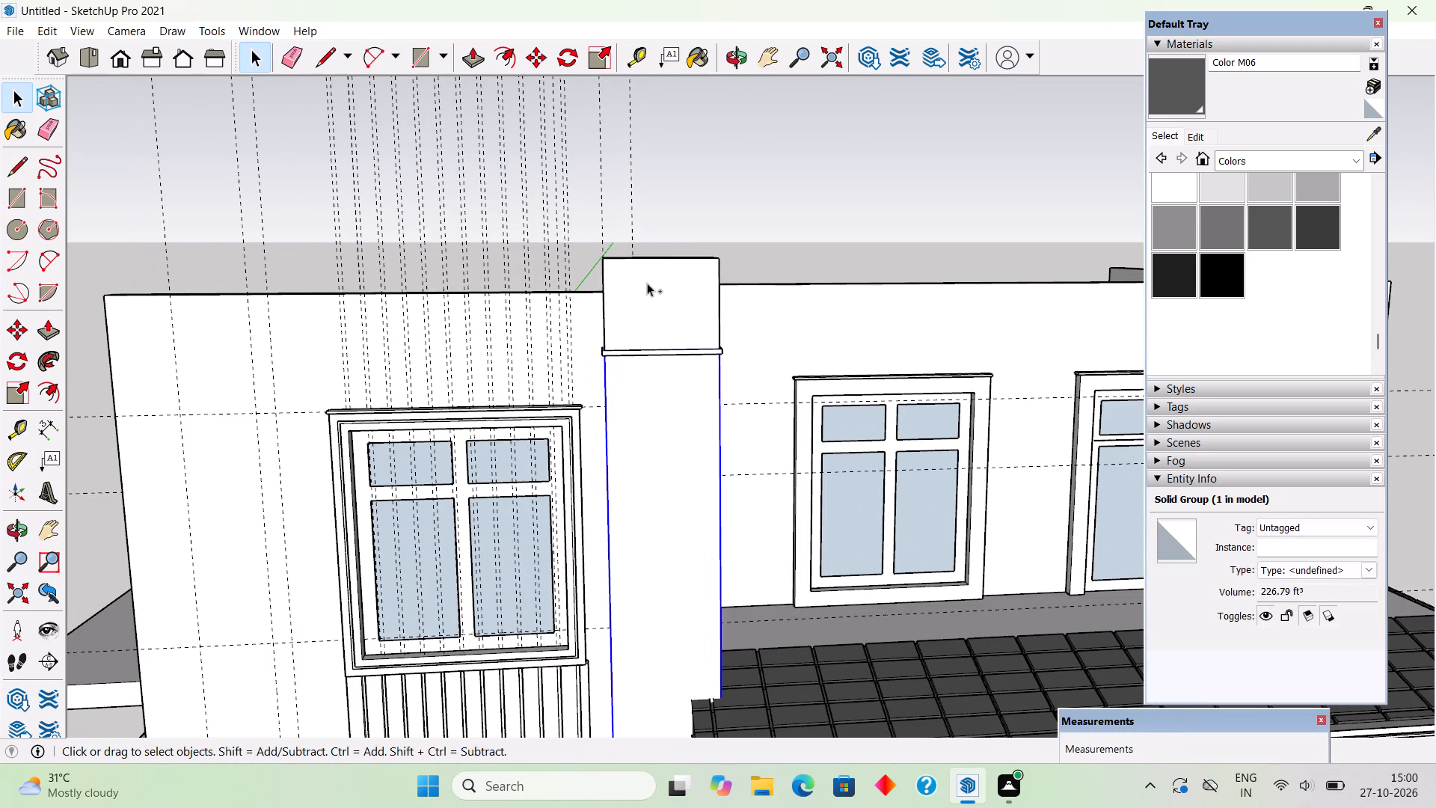
{"action": "scroll", "coordinate": [654, 343], "scroll_direction": "up", "scroll_amount": 4, "text": "ctrl"}
{"action": "left_click", "coordinate": [662, 355], "text": "ctrl"}
{"action": "scroll", "coordinate": [663, 345], "scroll_direction": "down", "scroll_amount": 11, "text": "ctrl"}
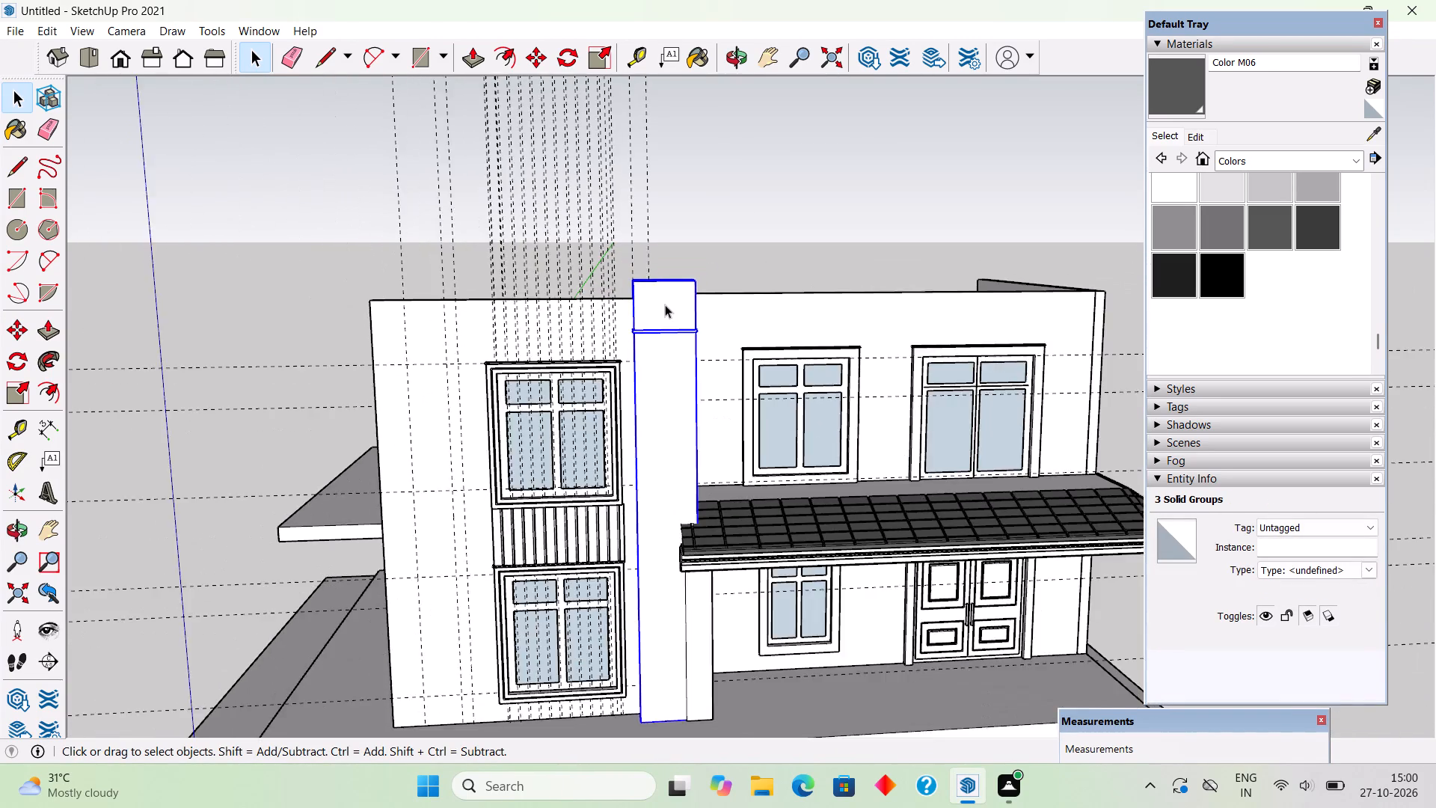
{"action": "scroll", "coordinate": [665, 304], "scroll_direction": "down", "scroll_amount": 3, "text": "ctrl"}
{"action": "middle_click_drag", "start_coordinate": [674, 622], "coordinate": [724, 625]}
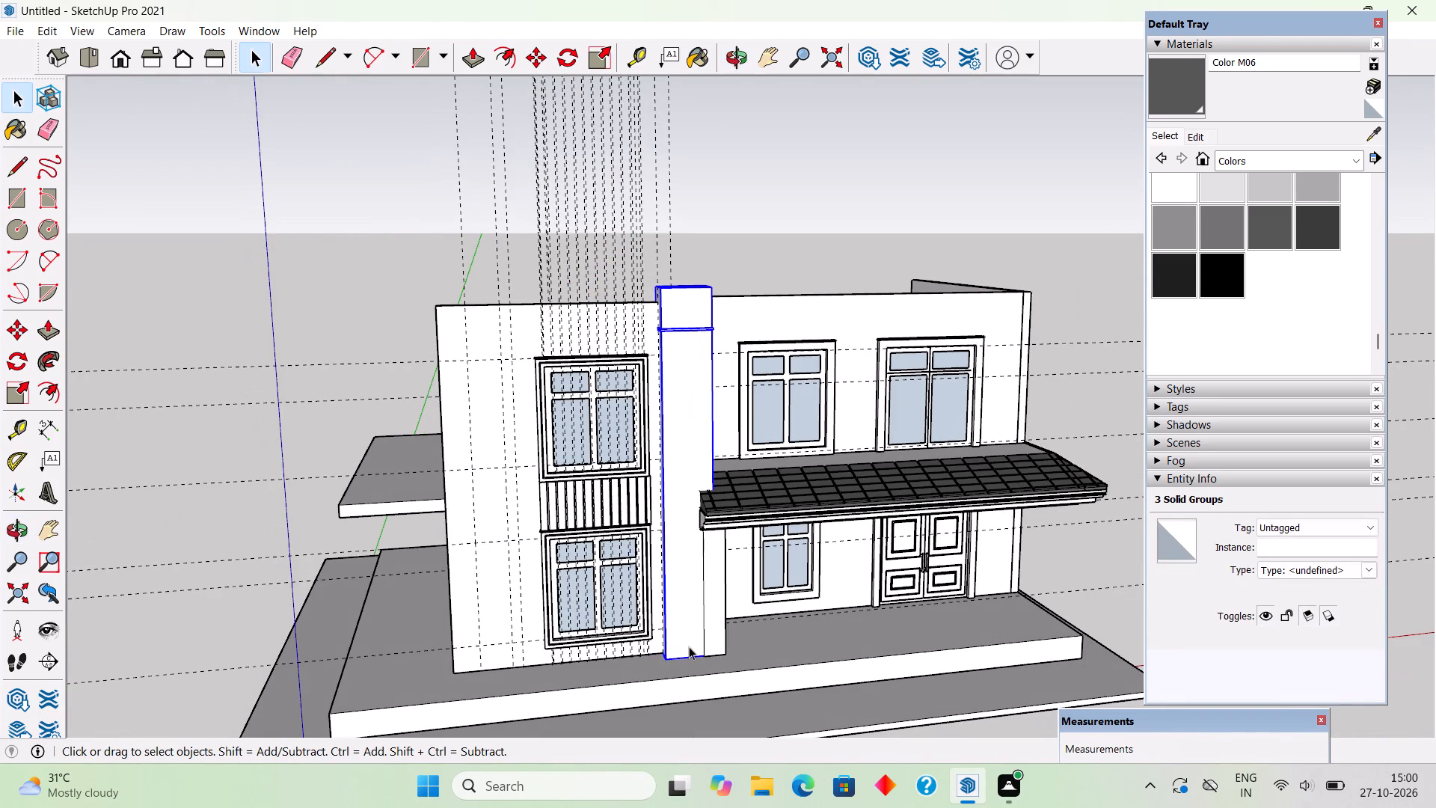
{"action": "middle_click_drag", "start_coordinate": [556, 661], "coordinate": [653, 644]}
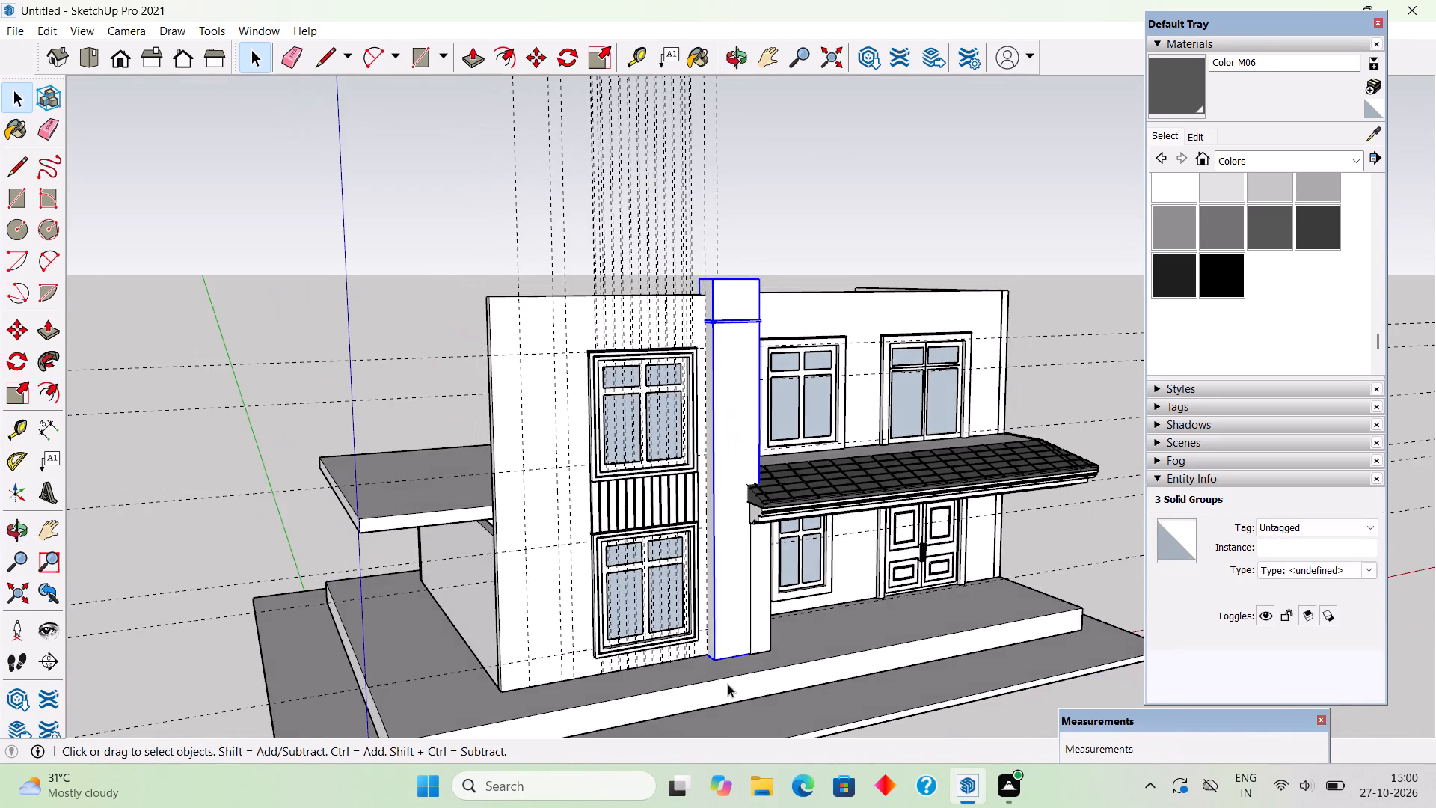
{"action": "scroll", "coordinate": [711, 676], "scroll_direction": "up", "scroll_amount": 10}
{"action": "key", "text": "m"}
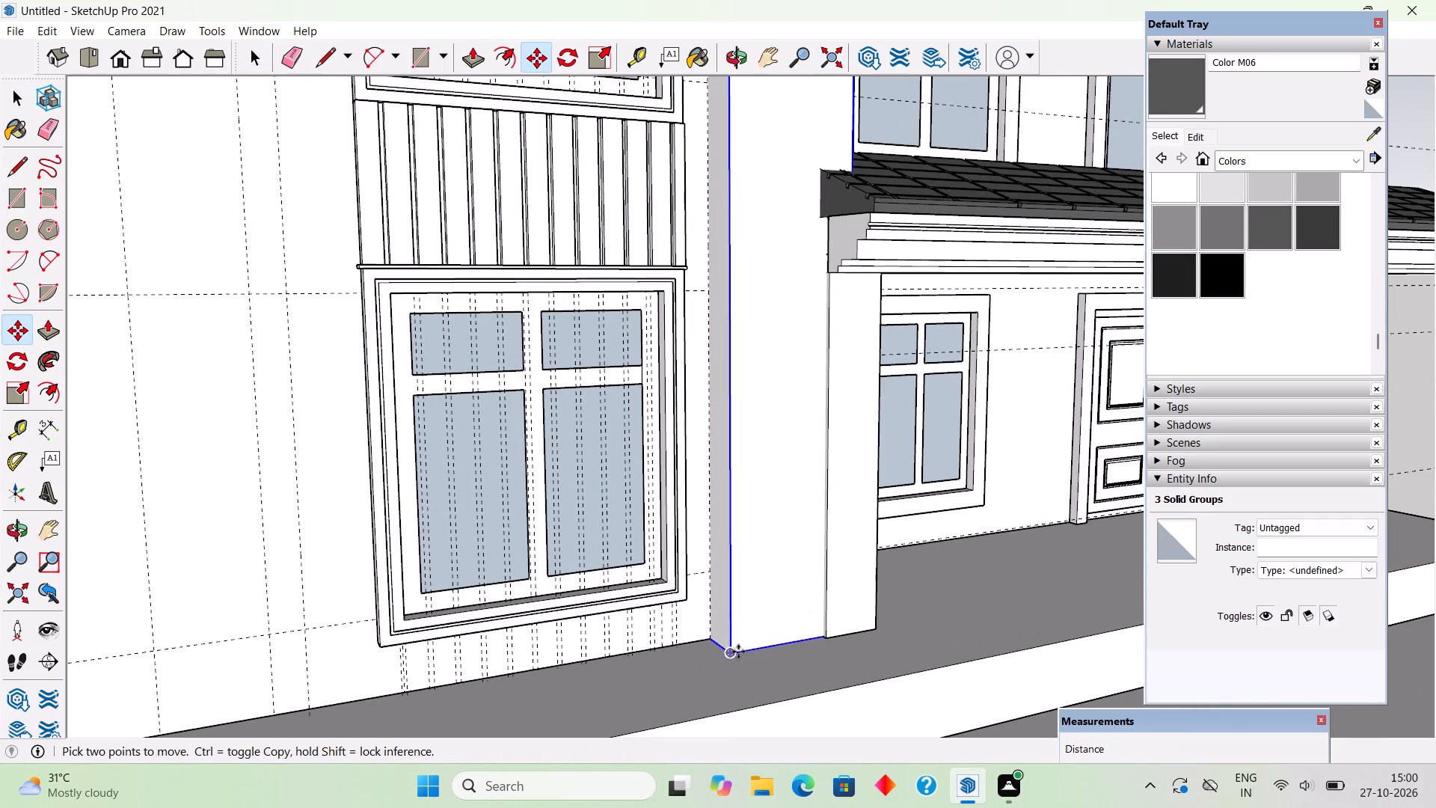
{"action": "left_click", "coordinate": [738, 652]}
{"action": "scroll", "coordinate": [651, 658], "scroll_direction": "down", "scroll_amount": 4}
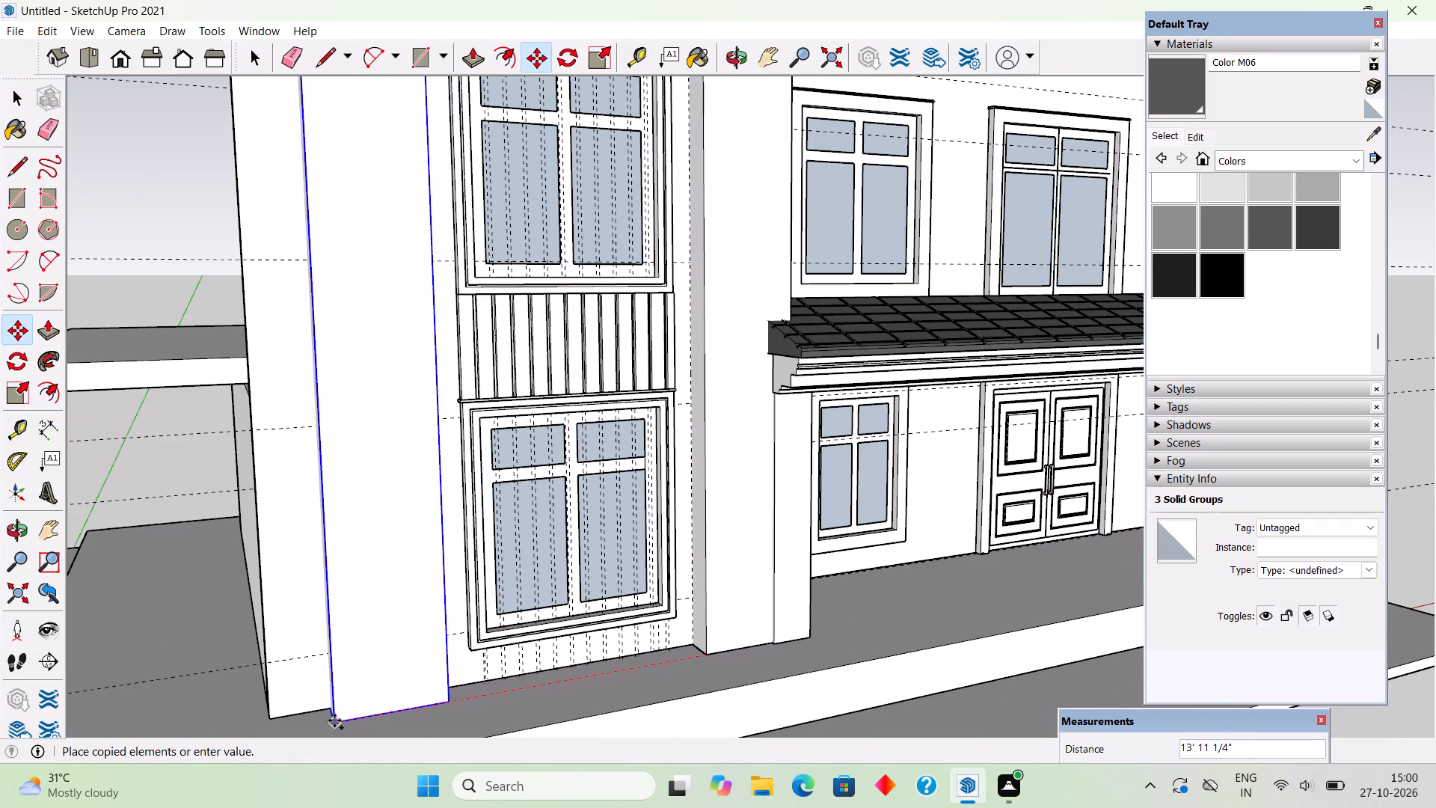
{"action": "left_click", "coordinate": [334, 720]}
{"action": "scroll", "coordinate": [592, 668], "scroll_direction": "down", "scroll_amount": 4}
{"action": "scroll", "coordinate": [656, 651], "scroll_direction": "down", "scroll_amount": 3}
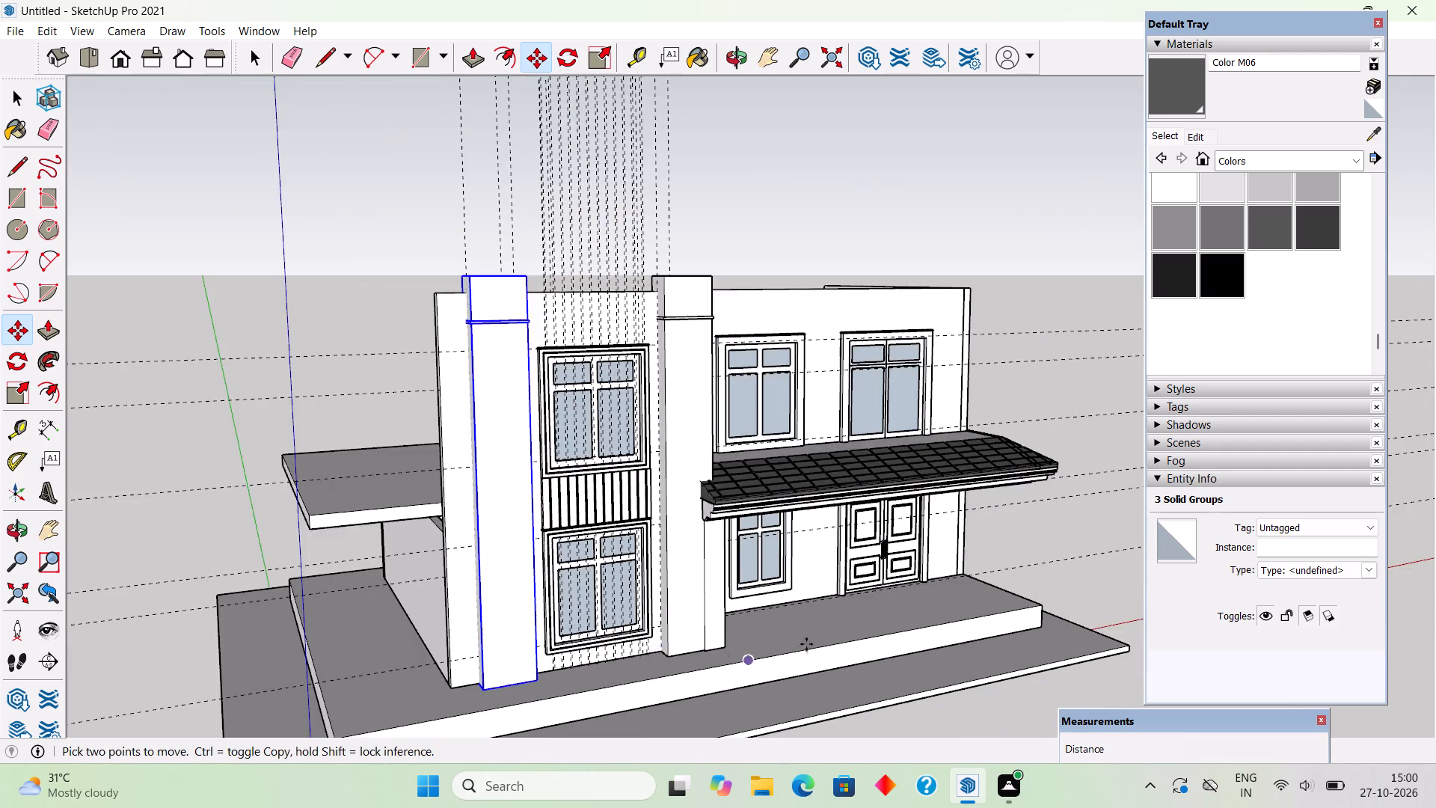
{"action": "middle_click_drag", "start_coordinate": [779, 634], "coordinate": [631, 628]}
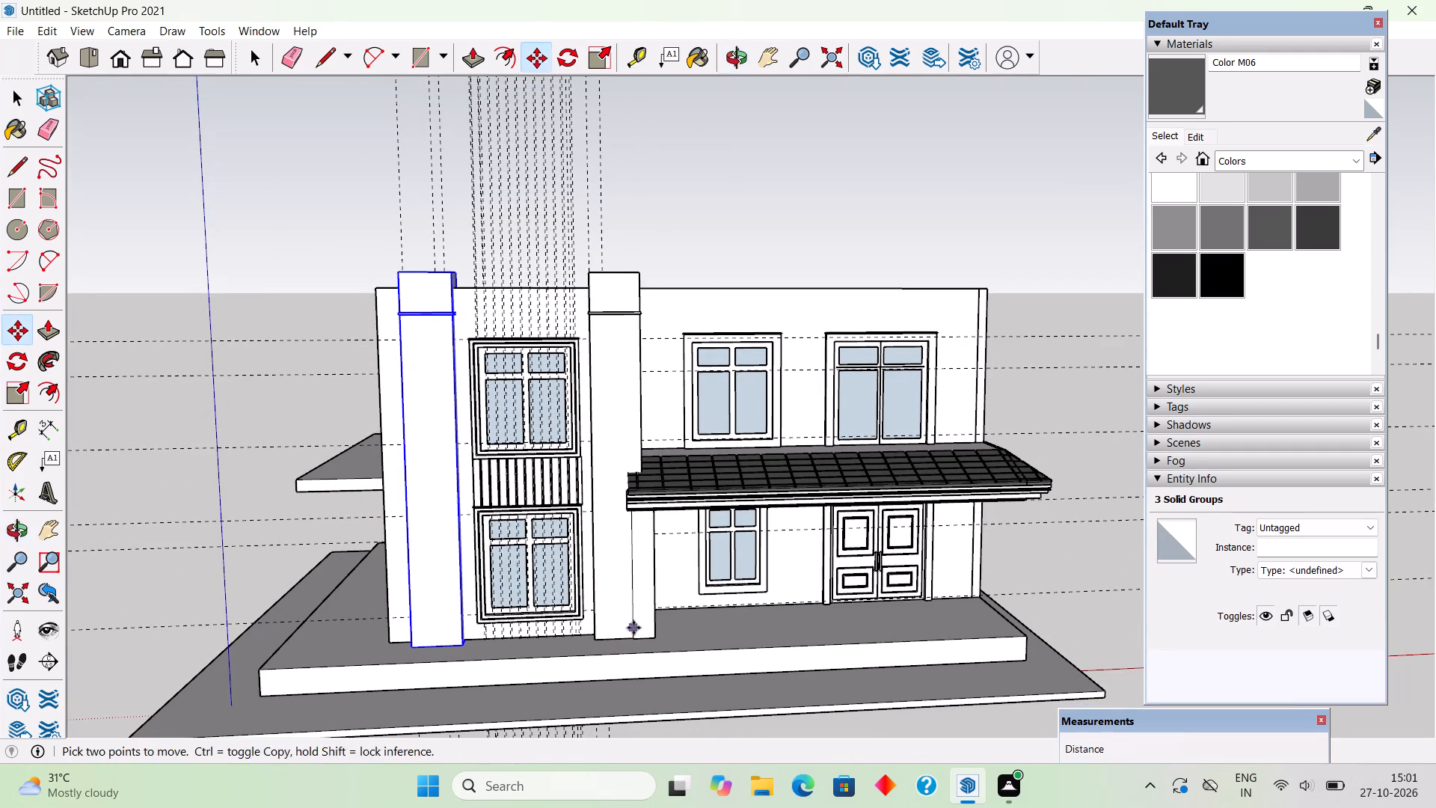
{"action": "key", "text": "space"}
{"action": "left_click", "coordinate": [693, 252]}
Examine the house's front and side with a column on each side of the stacked windows.
{"action": "scroll", "coordinate": [693, 252], "scroll_direction": "up", "scroll_amount": 2}
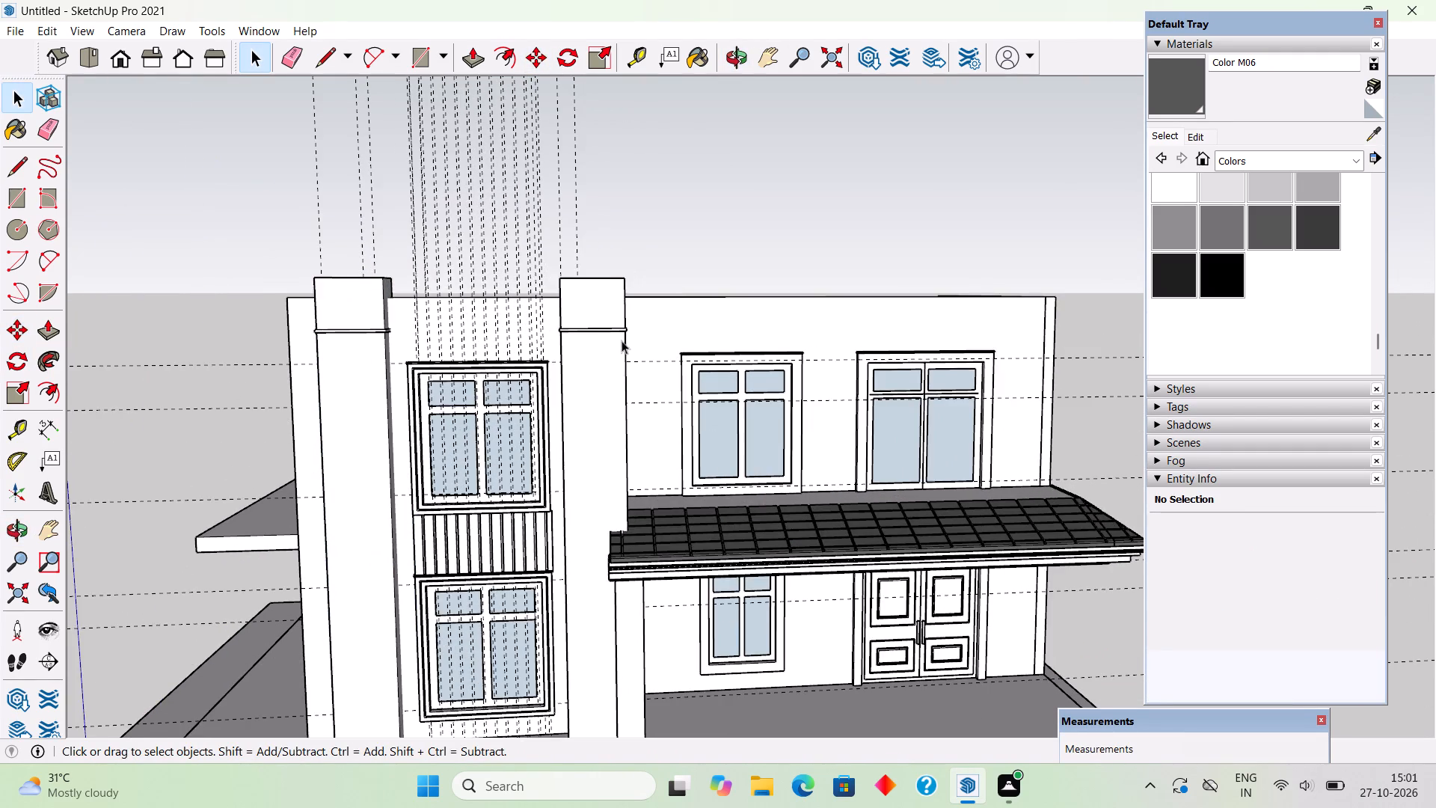
{"action": "middle_click_drag", "start_coordinate": [607, 287], "coordinate": [642, 272]}
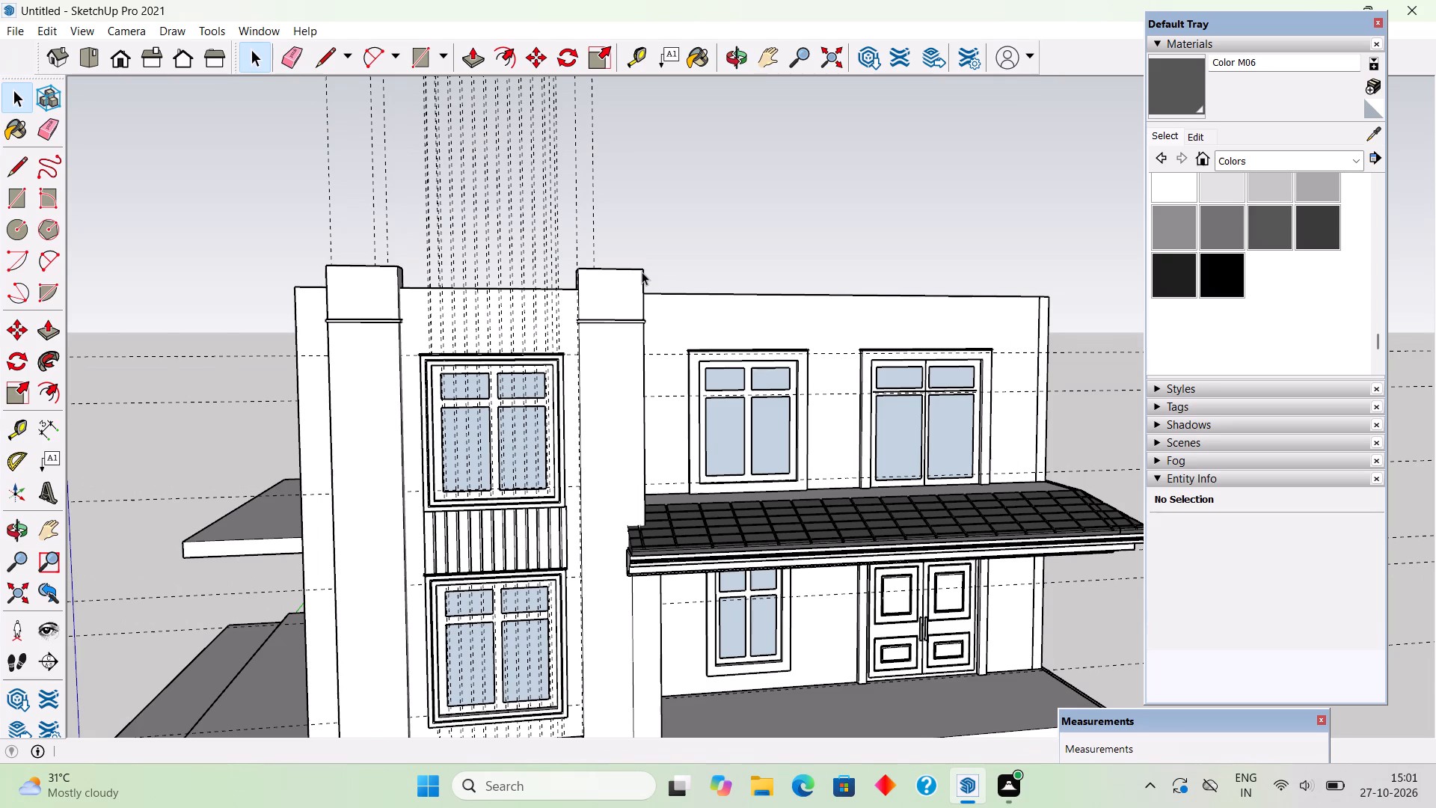
{"action": "scroll", "coordinate": [572, 149], "scroll_direction": "down", "scroll_amount": 5}
{"action": "middle_click_drag", "start_coordinate": [543, 208], "coordinate": [266, 185]}
{"action": "scroll", "coordinate": [266, 185], "scroll_direction": "up", "scroll_amount": 3}
{"action": "scroll", "coordinate": [266, 185], "scroll_direction": "down", "scroll_amount": 5}
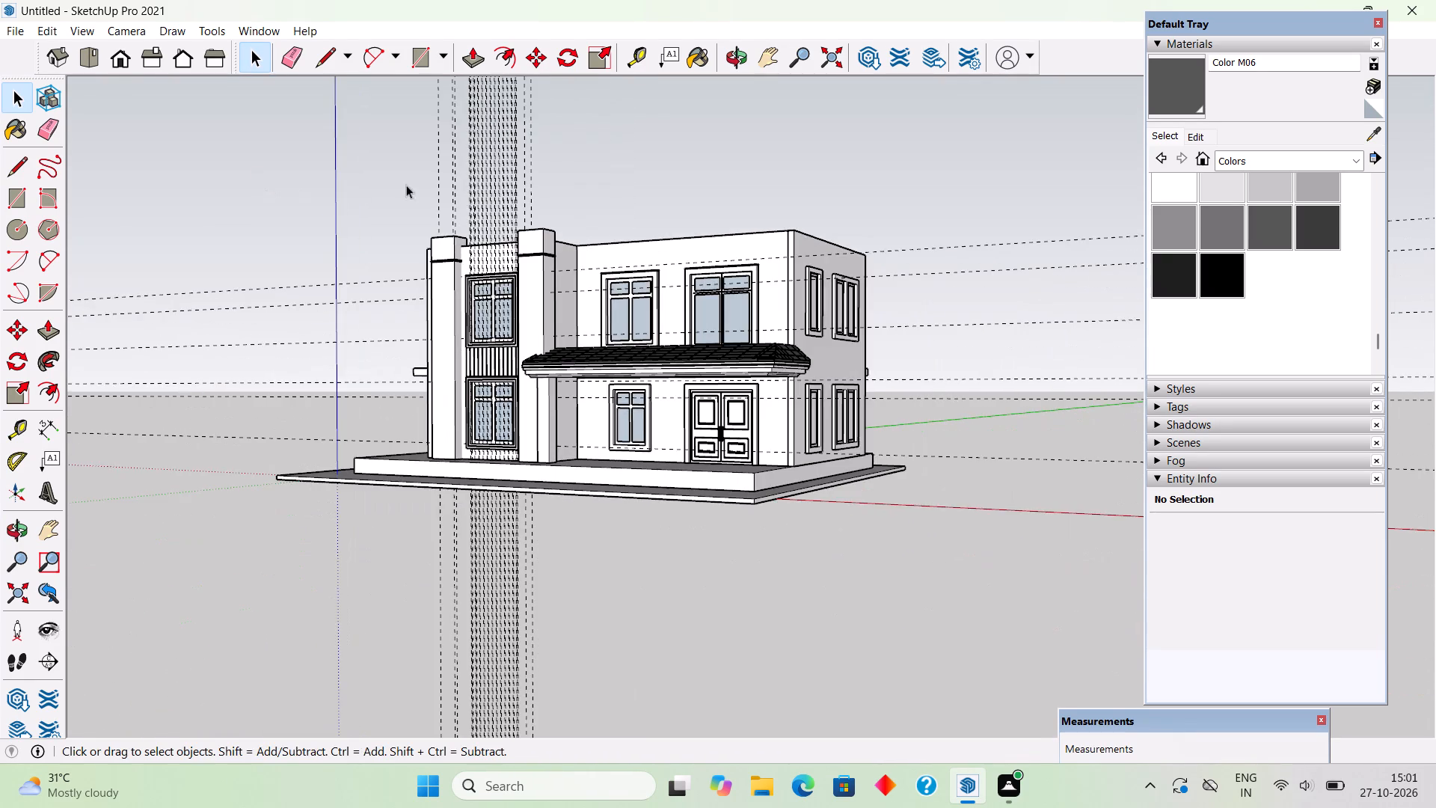
{"action": "scroll", "coordinate": [637, 175], "scroll_direction": "up", "scroll_amount": 5}
{"action": "middle_click_drag", "start_coordinate": [583, 192], "coordinate": [400, 190]}
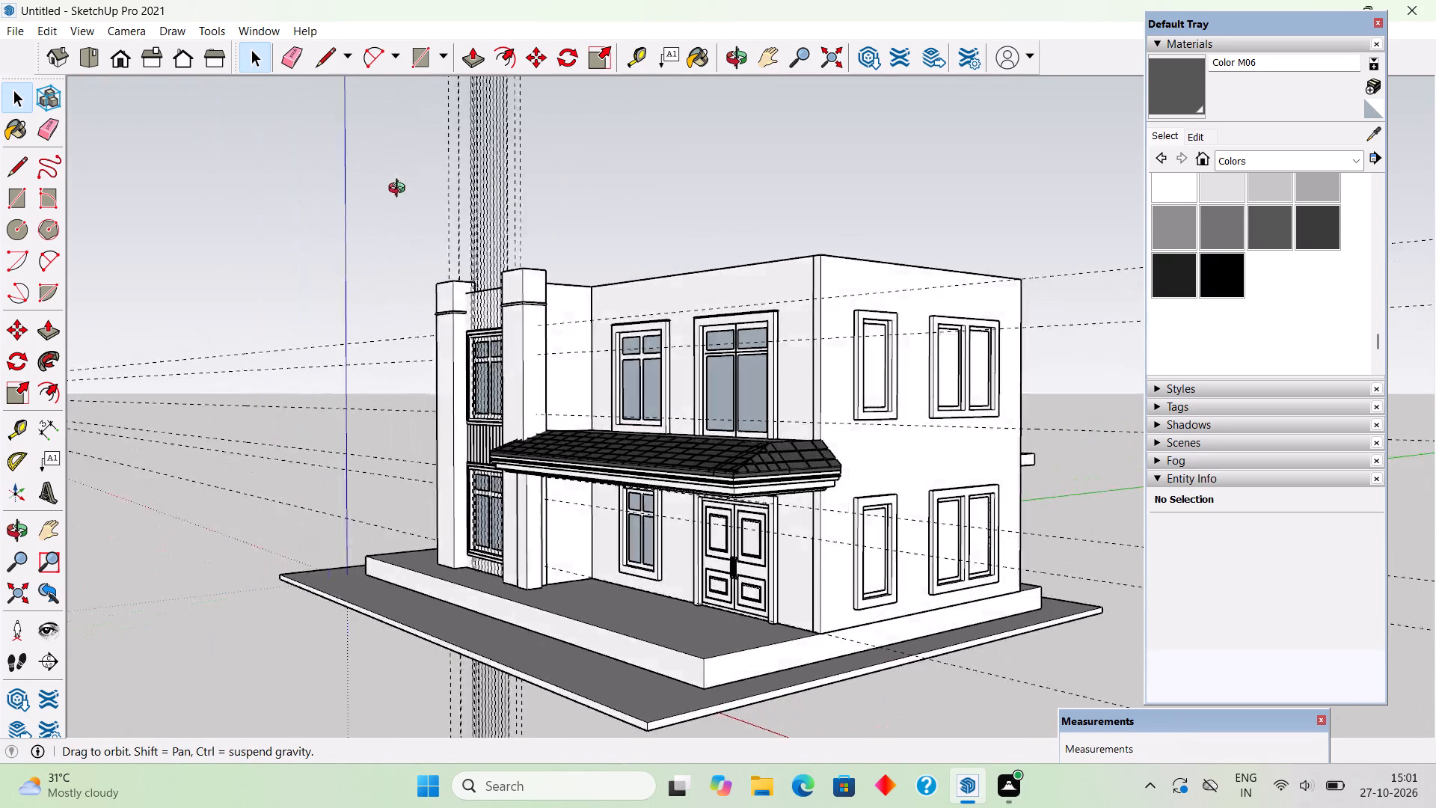
{"action": "middle_click_drag", "start_coordinate": [400, 190], "coordinate": [666, 324]}
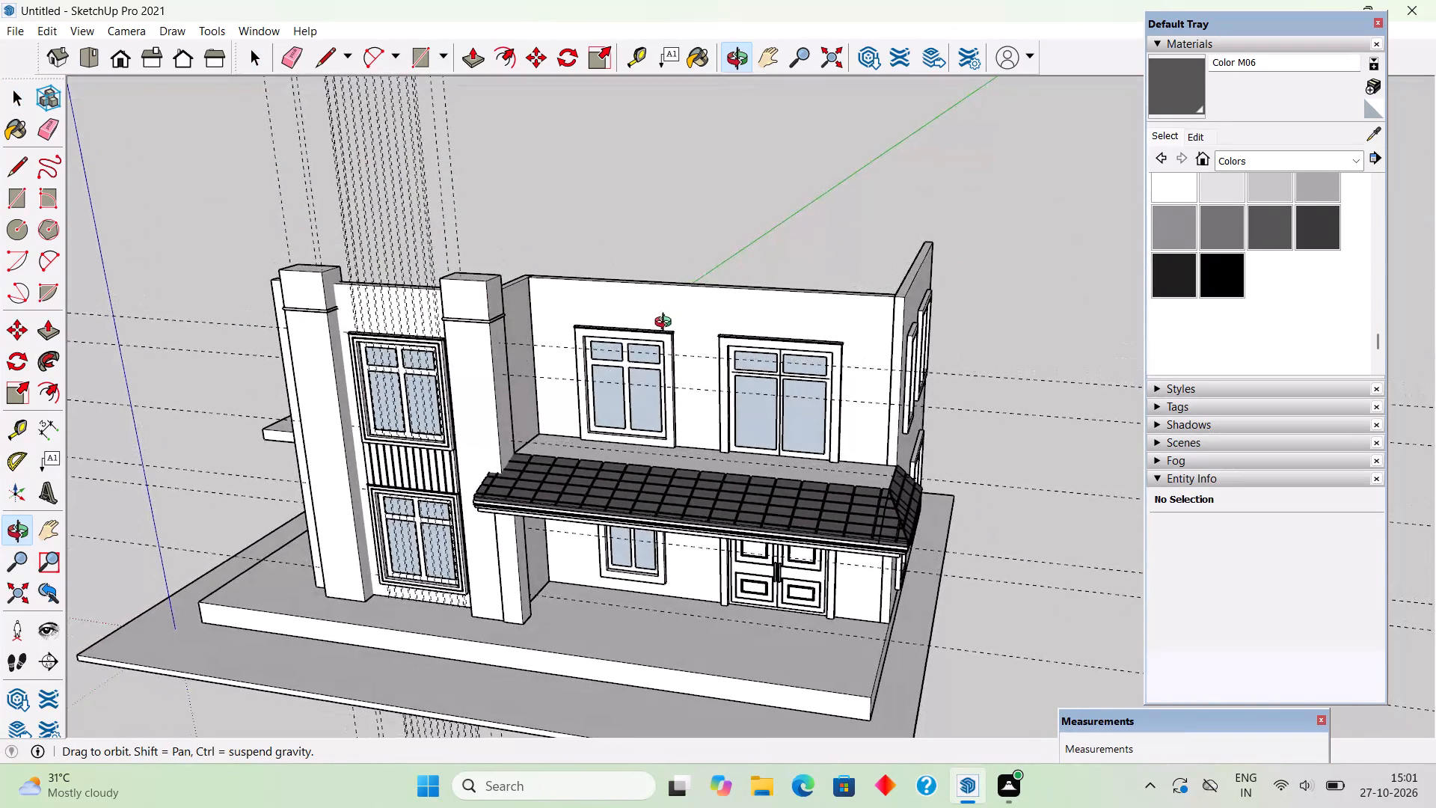
{"action": "middle_click_drag", "start_coordinate": [666, 324], "coordinate": [694, 247]}
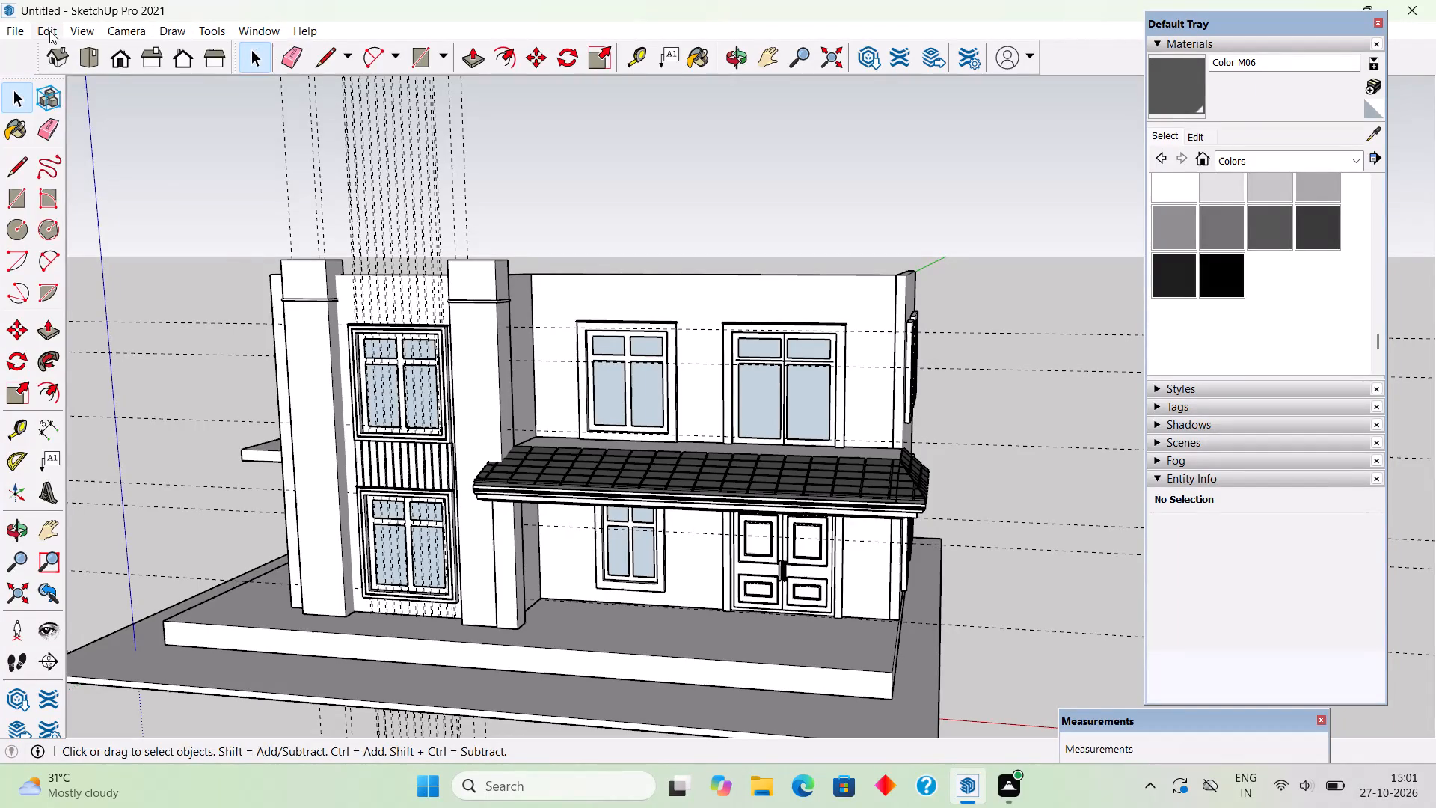
Delete all the guide lines from the model.
{"action": "left_click", "coordinate": [49, 31]}
{"action": "left_click", "coordinate": [127, 192]}
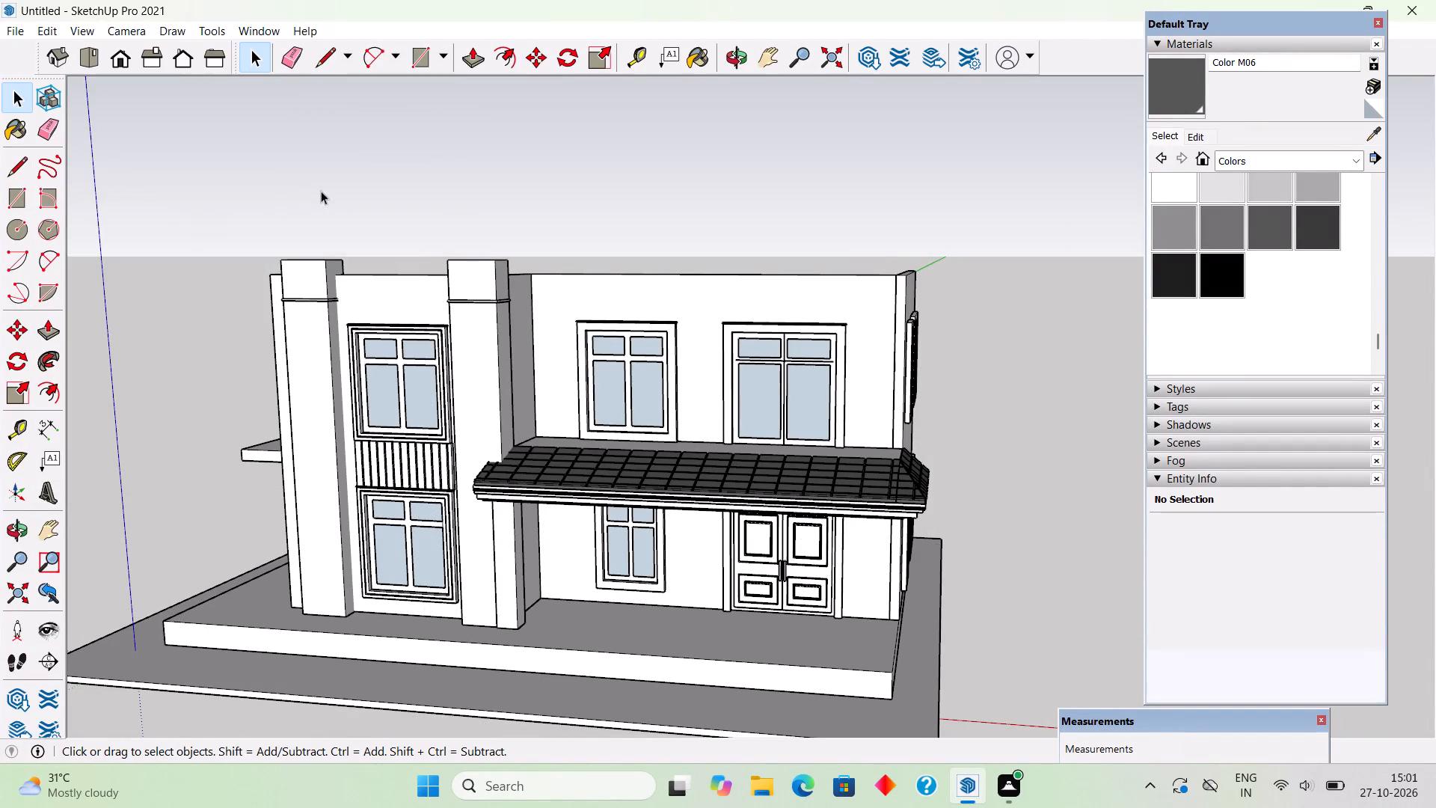
{"action": "middle_click_drag", "start_coordinate": [415, 251], "coordinate": [634, 190]}
{"action": "scroll", "coordinate": [628, 201], "scroll_direction": "down", "scroll_amount": 3}
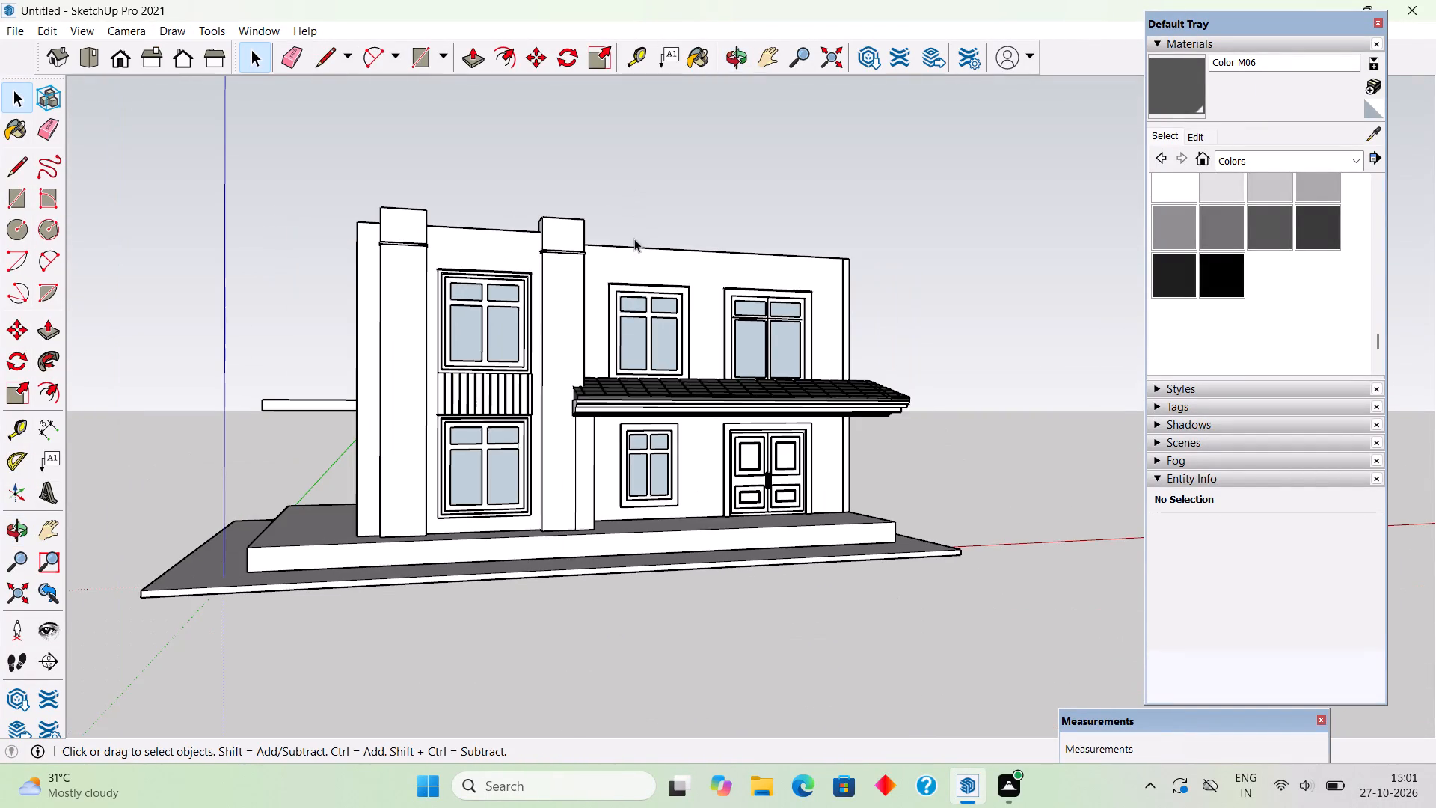
Examine the house's front, side and porch underside with the two capped columns flanking the stacked windows.
{"action": "middle_click_drag", "start_coordinate": [616, 243], "coordinate": [507, 251]}
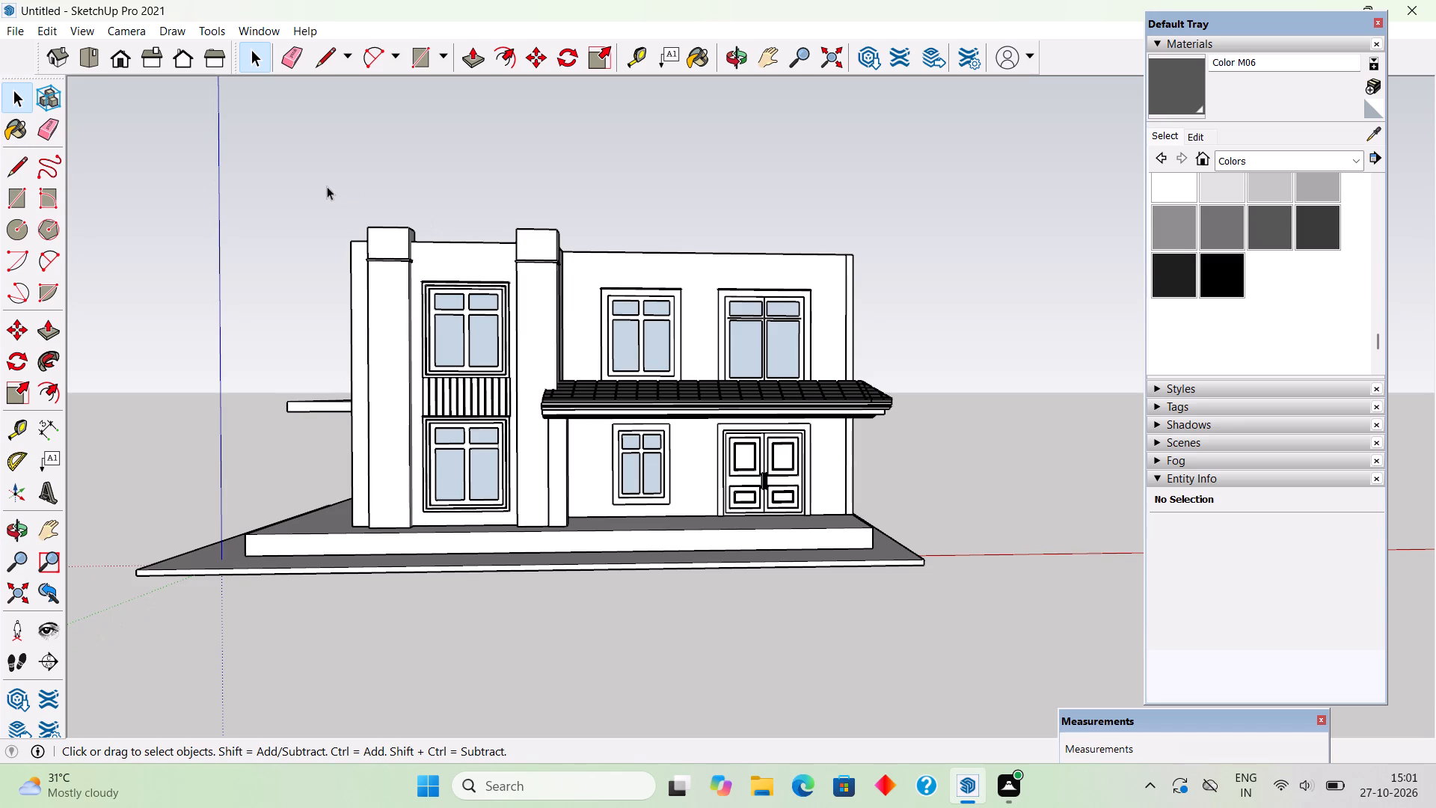
{"action": "scroll", "coordinate": [488, 233], "scroll_direction": "up", "scroll_amount": 3}
{"action": "middle_click_drag", "start_coordinate": [518, 250], "coordinate": [434, 269]}
{"action": "scroll", "coordinate": [434, 269], "scroll_direction": "up", "scroll_amount": 2}
{"action": "middle_click_drag", "start_coordinate": [414, 293], "coordinate": [49, 255]}
{"action": "scroll", "coordinate": [49, 255], "scroll_direction": "down", "scroll_amount": 4}
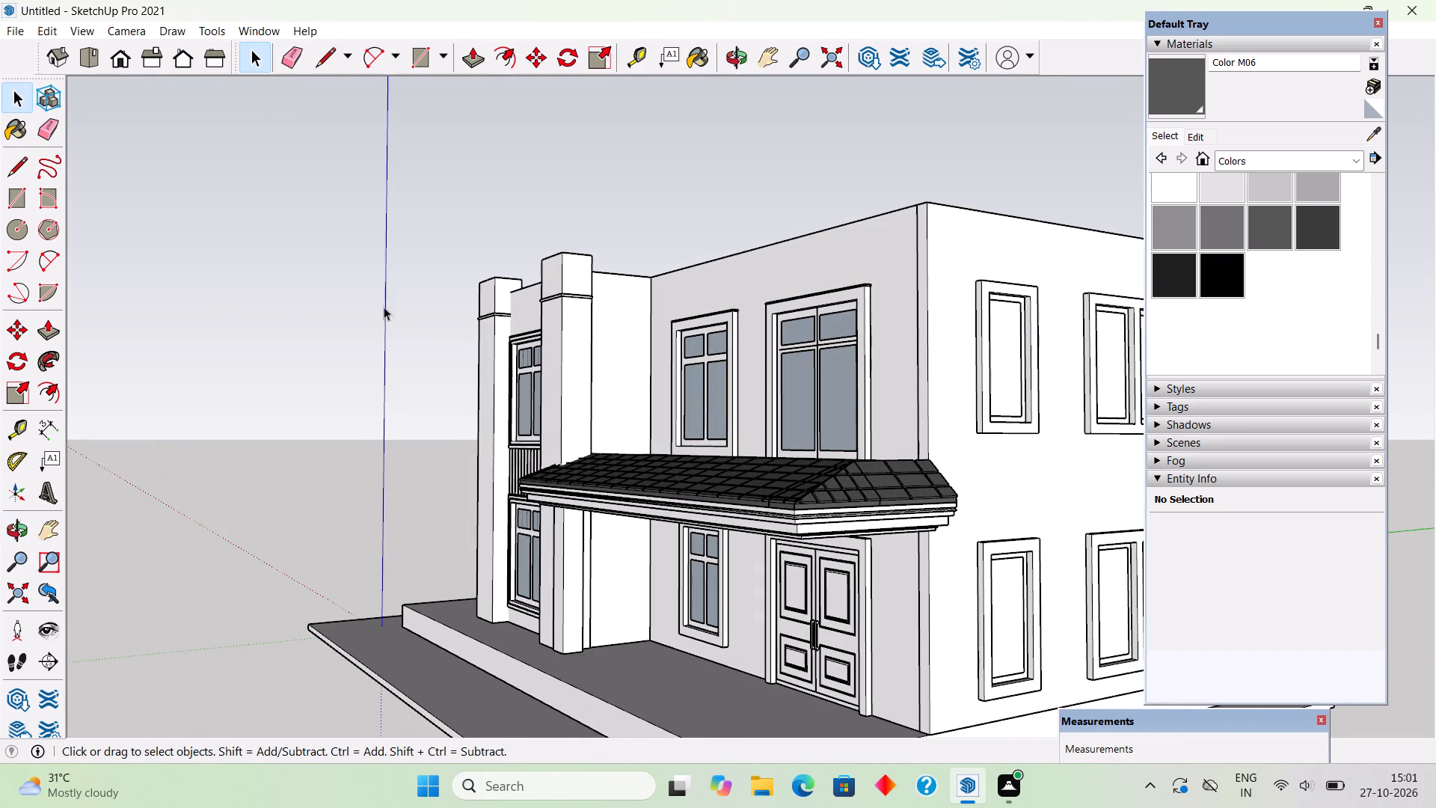
{"action": "scroll", "coordinate": [491, 307], "scroll_direction": "down", "scroll_amount": 7}
{"action": "middle_click_drag", "start_coordinate": [514, 331], "coordinate": [642, 367]}
{"action": "scroll", "coordinate": [642, 367], "scroll_direction": "up", "scroll_amount": 2}
{"action": "middle_click_drag", "start_coordinate": [686, 364], "coordinate": [156, 355]}
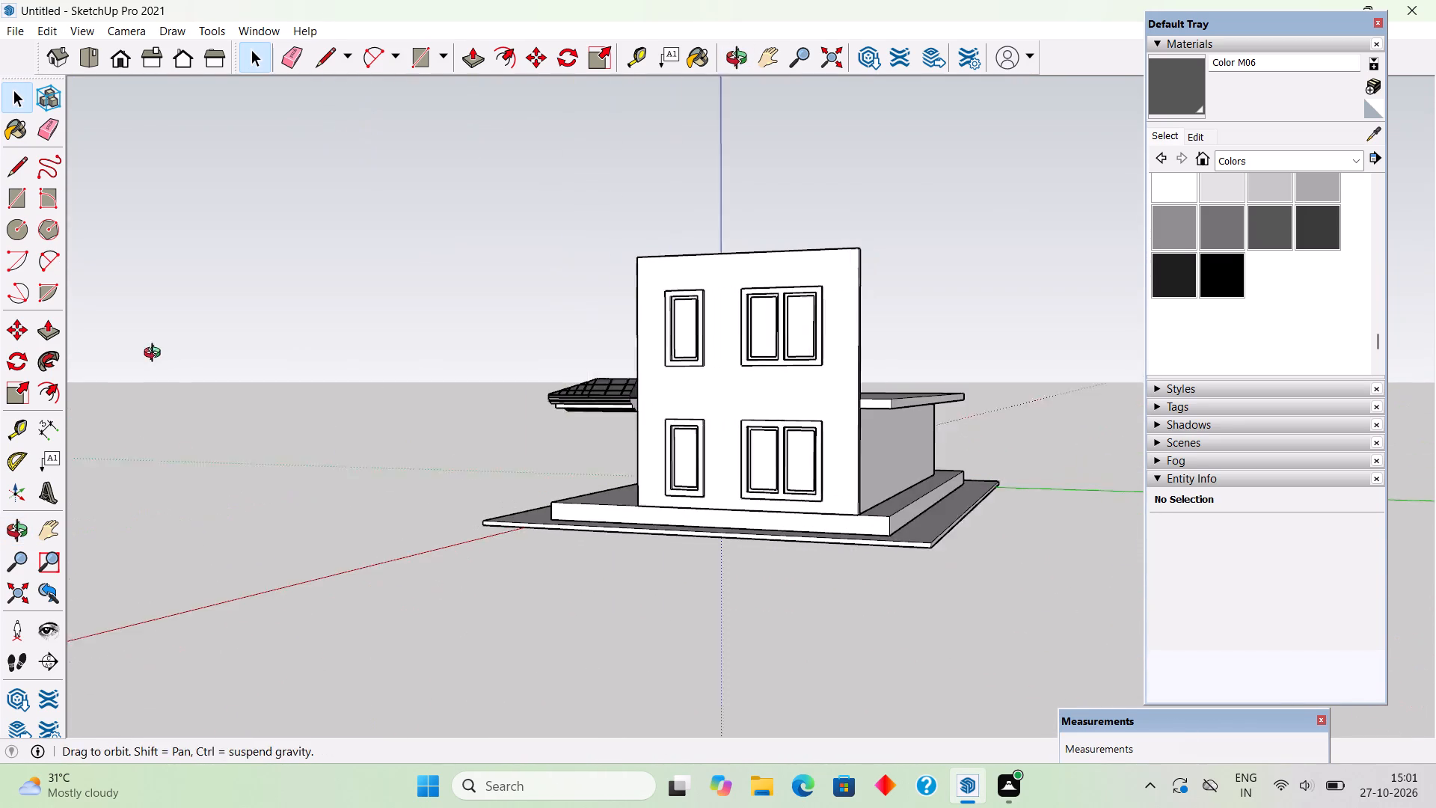
{"action": "middle_click_drag", "start_coordinate": [156, 355], "coordinate": [126, 358]}
{"action": "middle_click_drag", "start_coordinate": [761, 381], "coordinate": [1042, 477]}
{"action": "scroll", "coordinate": [592, 400], "scroll_direction": "up", "scroll_amount": 3}
{"action": "middle_click_drag", "start_coordinate": [630, 453], "coordinate": [821, 409]}
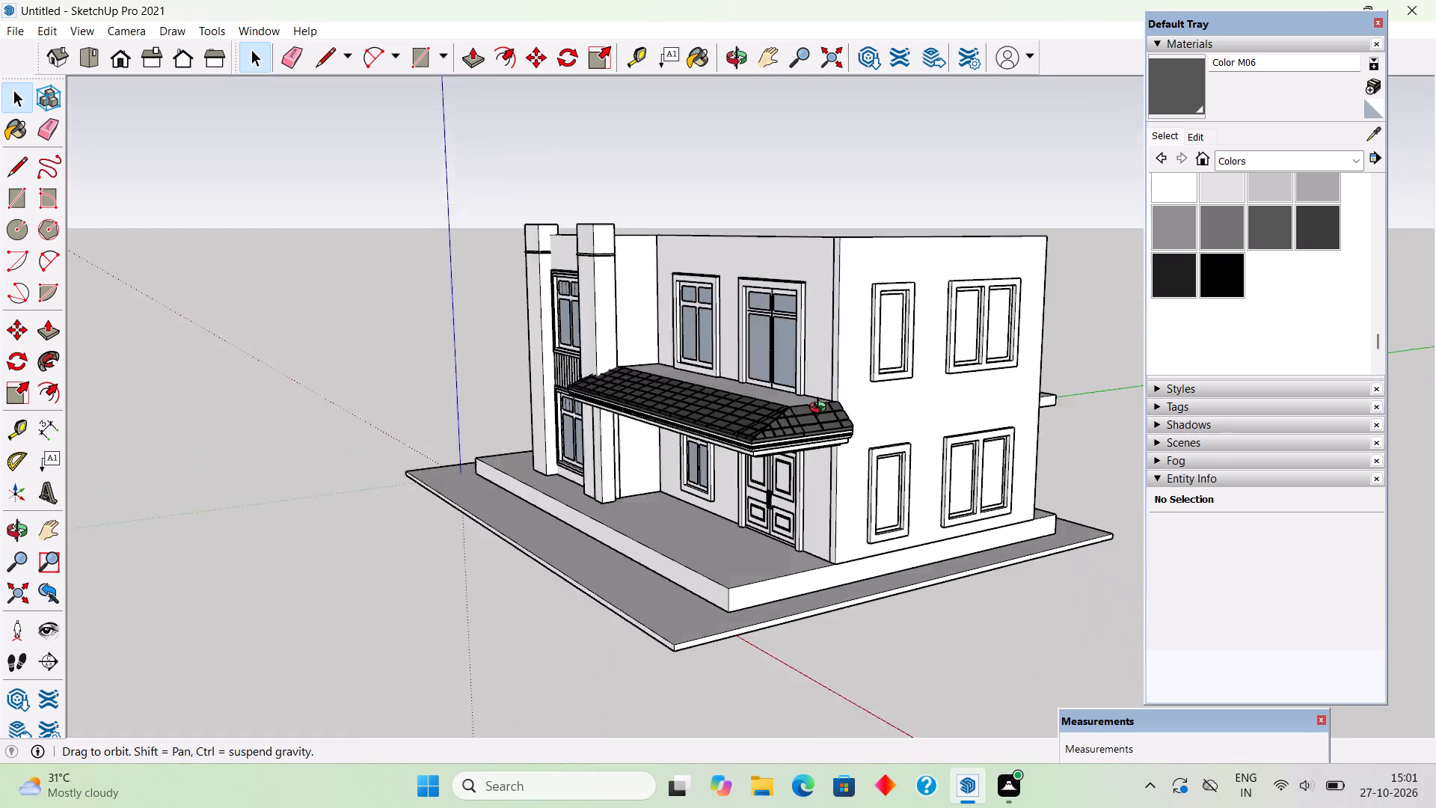
{"action": "middle_click_drag", "start_coordinate": [821, 409], "coordinate": [880, 370]}
{"action": "scroll", "coordinate": [880, 370], "scroll_direction": "up", "scroll_amount": 1}
{"action": "scroll", "coordinate": [880, 370], "scroll_direction": "down", "scroll_amount": 2}
{"action": "scroll", "coordinate": [876, 388], "scroll_direction": "up", "scroll_amount": 1}
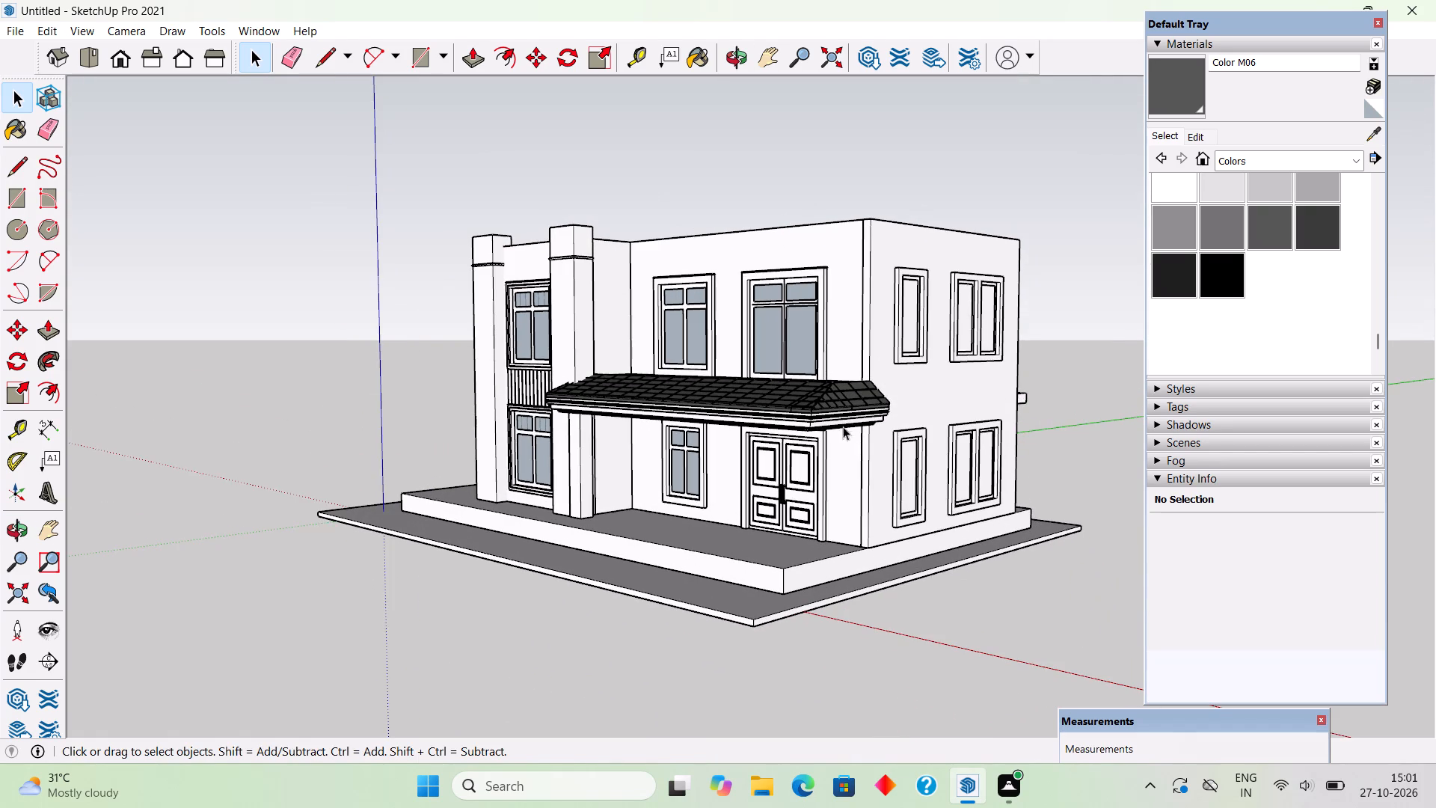
{"action": "middle_click_drag", "start_coordinate": [843, 426], "coordinate": [876, 417]}
{"action": "scroll", "coordinate": [876, 417], "scroll_direction": "up", "scroll_amount": 2}
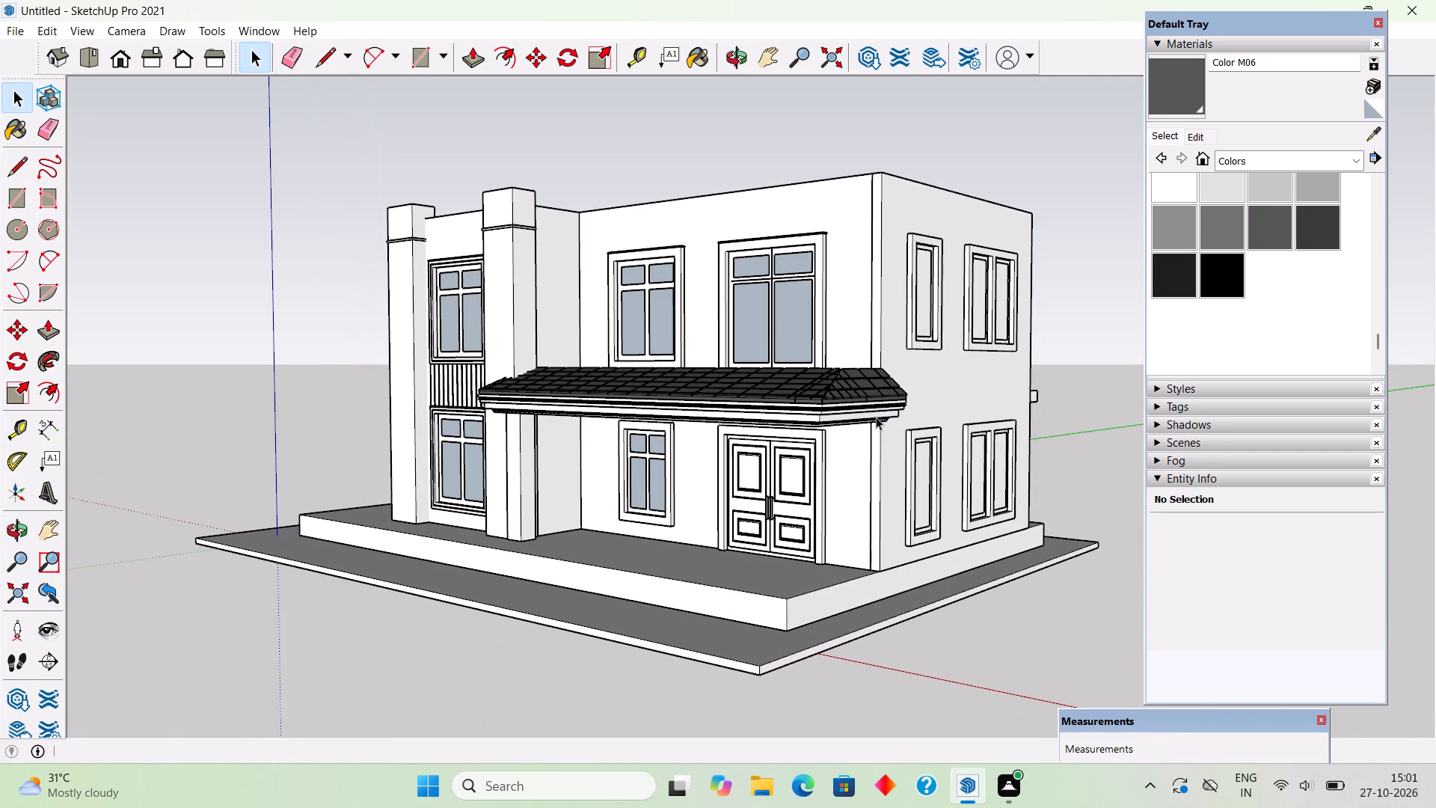
{"action": "scroll", "coordinate": [507, 441], "scroll_direction": "up", "scroll_amount": 13}
{"action": "middle_click_drag", "start_coordinate": [628, 468], "coordinate": [460, 437]}
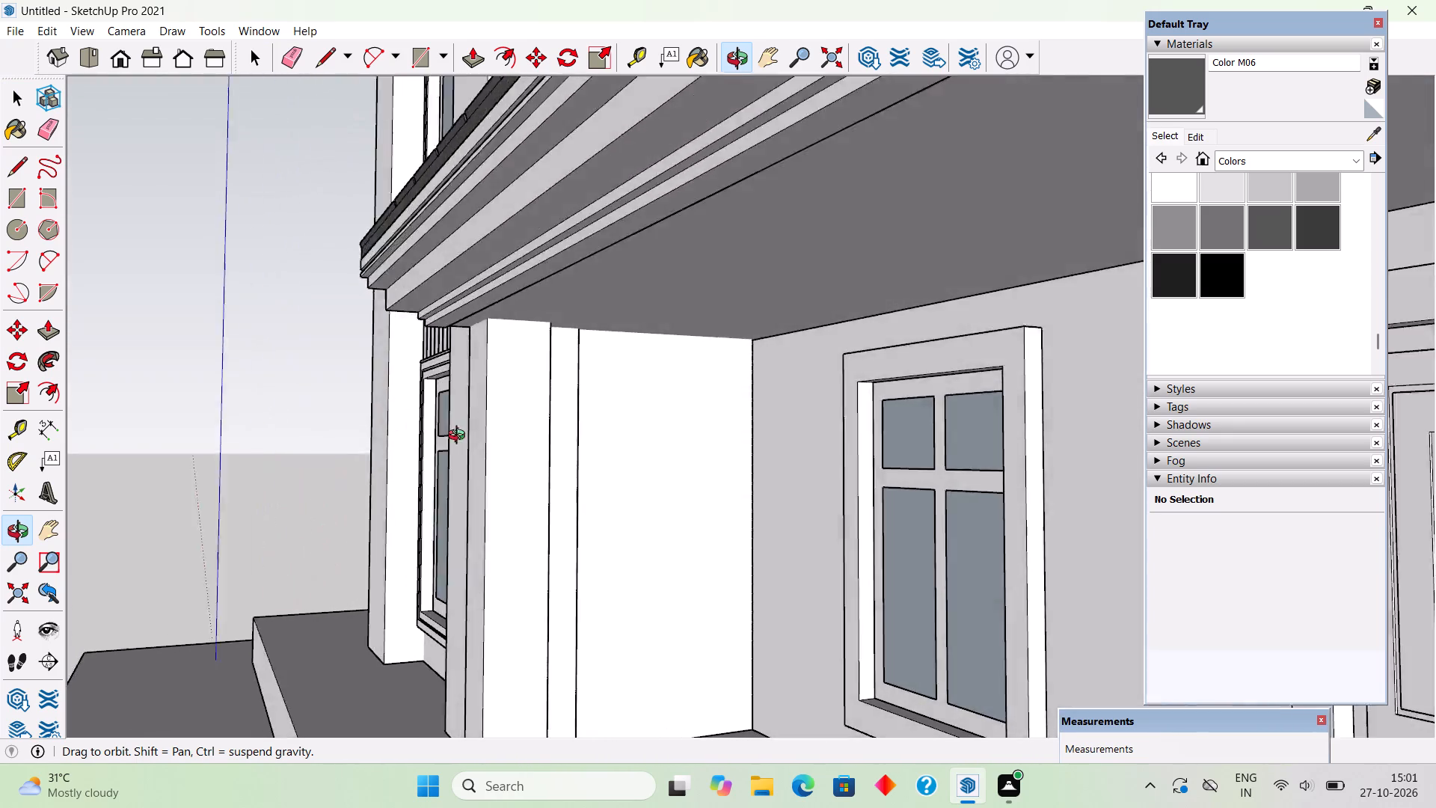
{"action": "middle_click_drag", "start_coordinate": [460, 437], "coordinate": [488, 468]}
{"action": "scroll", "coordinate": [488, 468], "scroll_direction": "down", "scroll_amount": 3}
{"action": "scroll", "coordinate": [478, 396], "scroll_direction": "down", "scroll_amount": 10}
{"action": "middle_click_drag", "start_coordinate": [395, 312], "coordinate": [835, 376]}
{"action": "scroll", "coordinate": [835, 376], "scroll_direction": "down", "scroll_amount": 3}
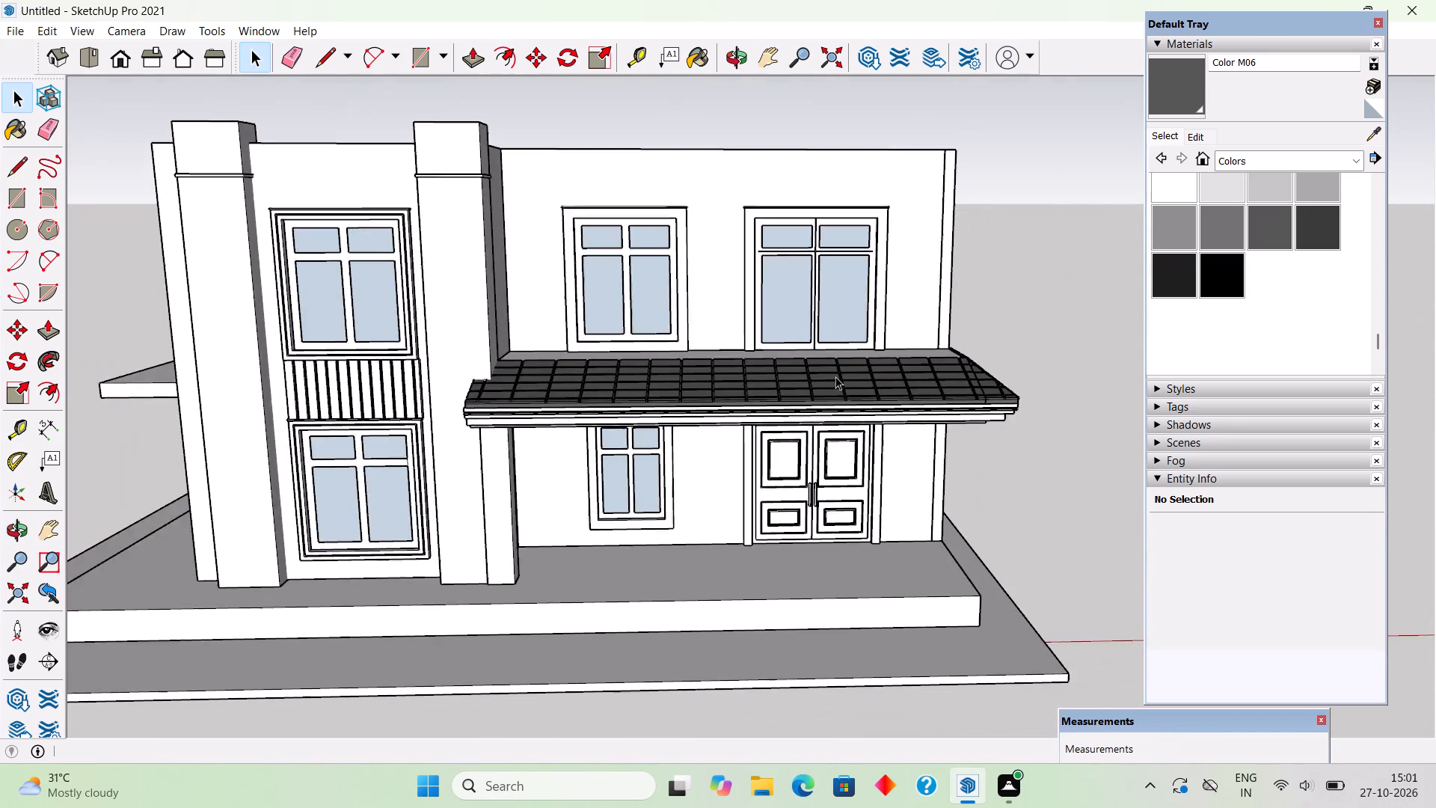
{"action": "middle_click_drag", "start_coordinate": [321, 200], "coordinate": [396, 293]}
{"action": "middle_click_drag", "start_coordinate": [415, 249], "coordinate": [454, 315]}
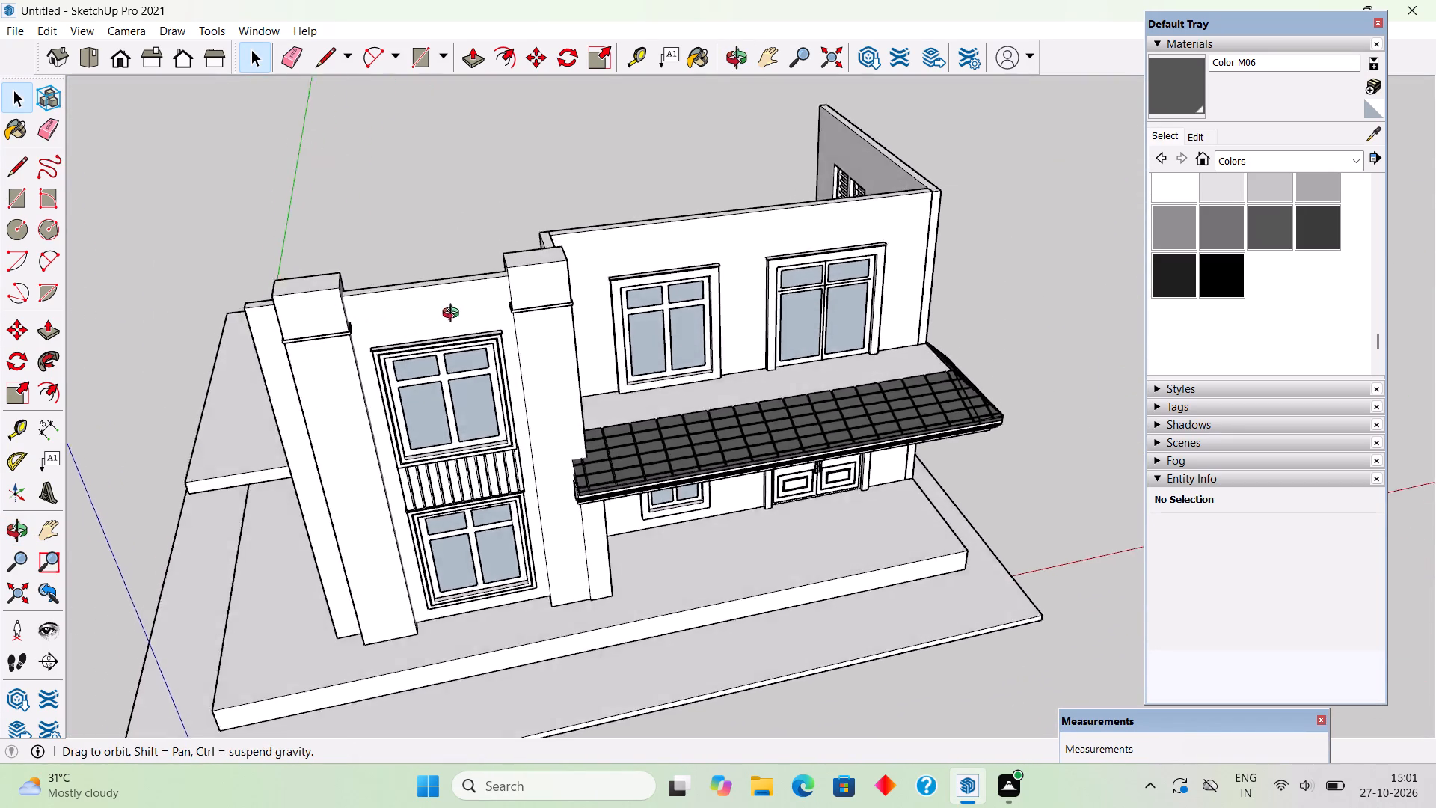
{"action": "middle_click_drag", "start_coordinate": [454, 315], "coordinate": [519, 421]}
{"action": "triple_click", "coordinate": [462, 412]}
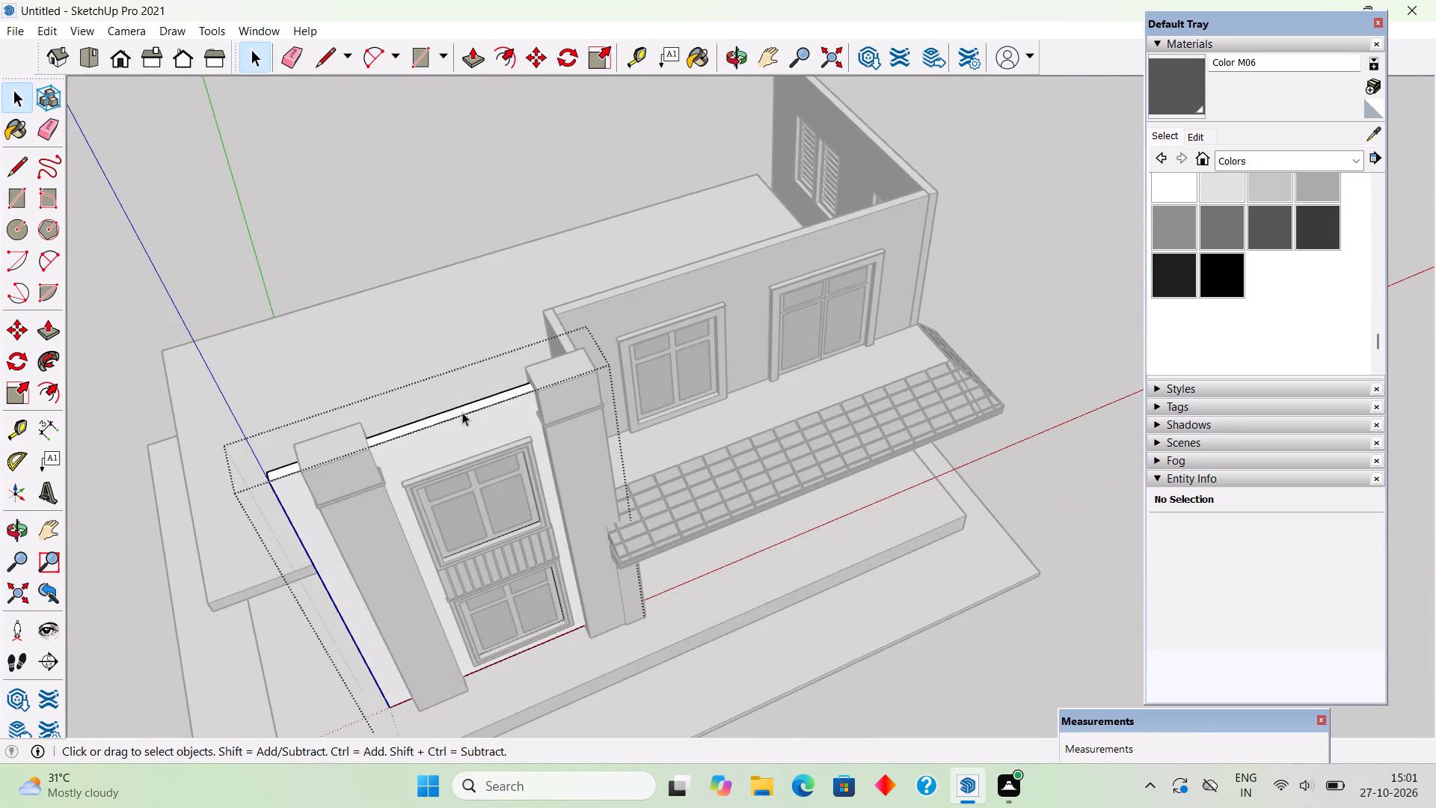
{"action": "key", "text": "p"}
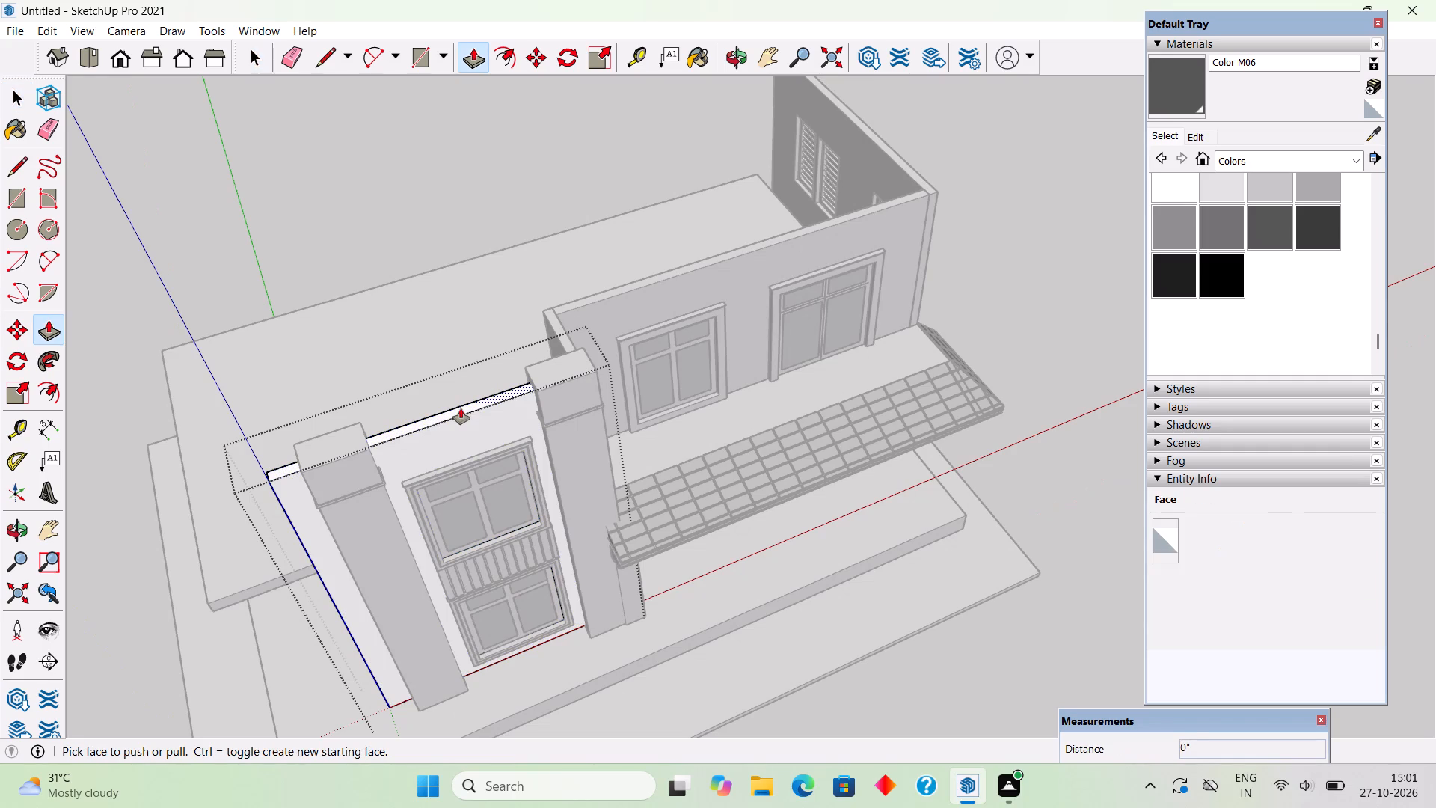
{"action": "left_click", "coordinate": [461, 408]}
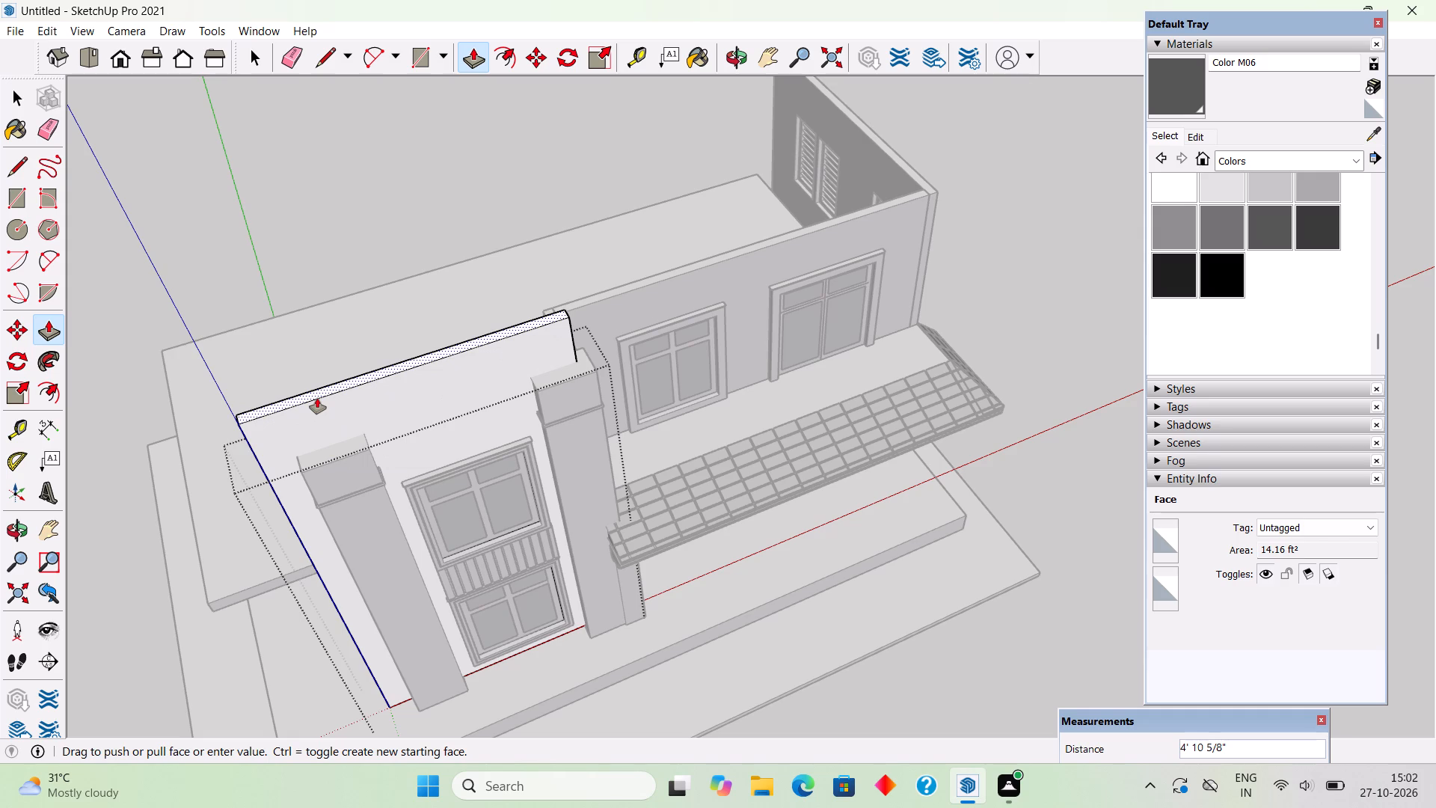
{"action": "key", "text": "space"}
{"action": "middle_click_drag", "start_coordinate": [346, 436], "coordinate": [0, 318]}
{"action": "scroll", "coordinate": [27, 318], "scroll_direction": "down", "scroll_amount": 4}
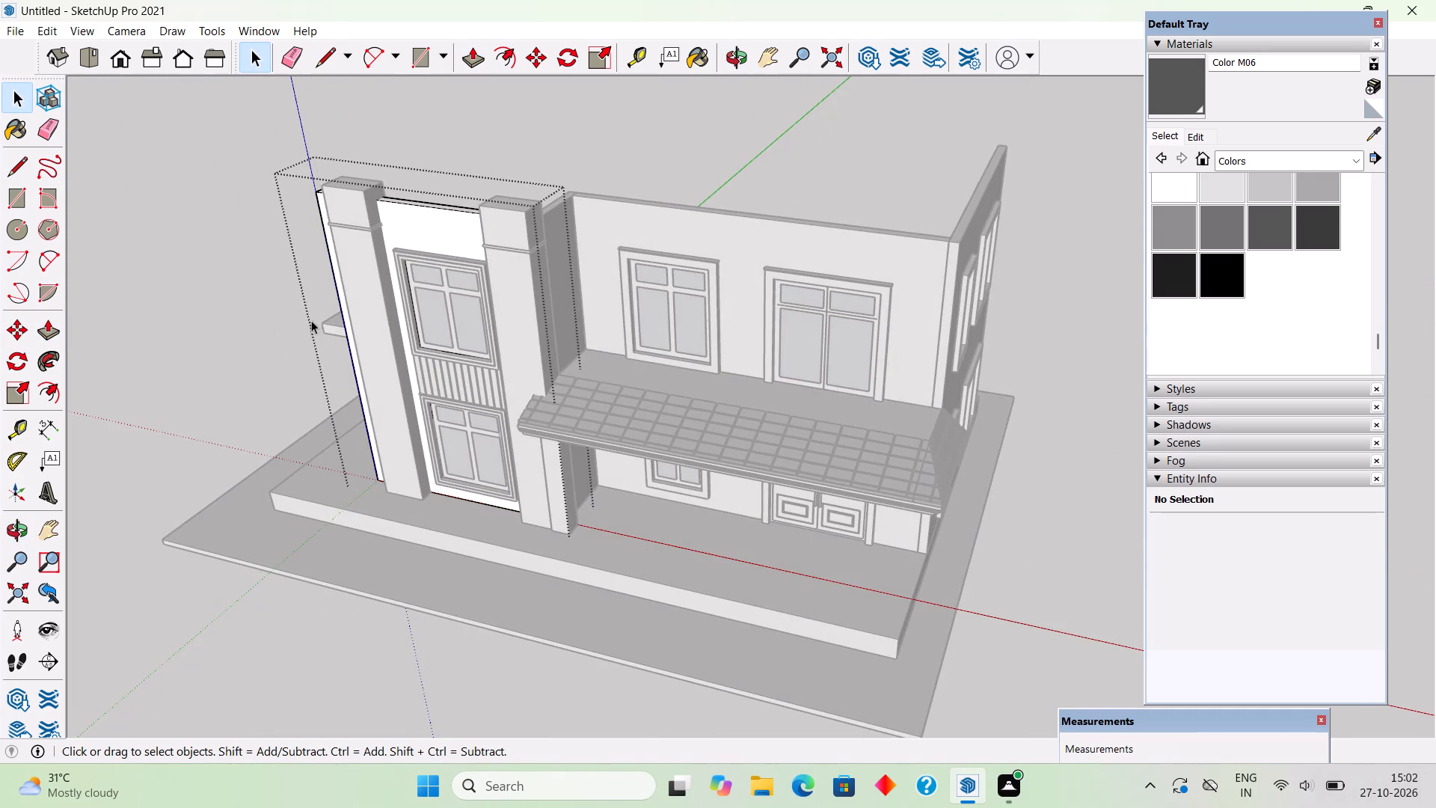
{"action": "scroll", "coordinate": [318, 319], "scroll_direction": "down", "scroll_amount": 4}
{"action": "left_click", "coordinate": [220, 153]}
Open the top block group of the column at the house's outer corner and extend its inner side face 2' toward the stacked windows.
{"action": "scroll", "coordinate": [346, 199], "scroll_direction": "up", "scroll_amount": 11}
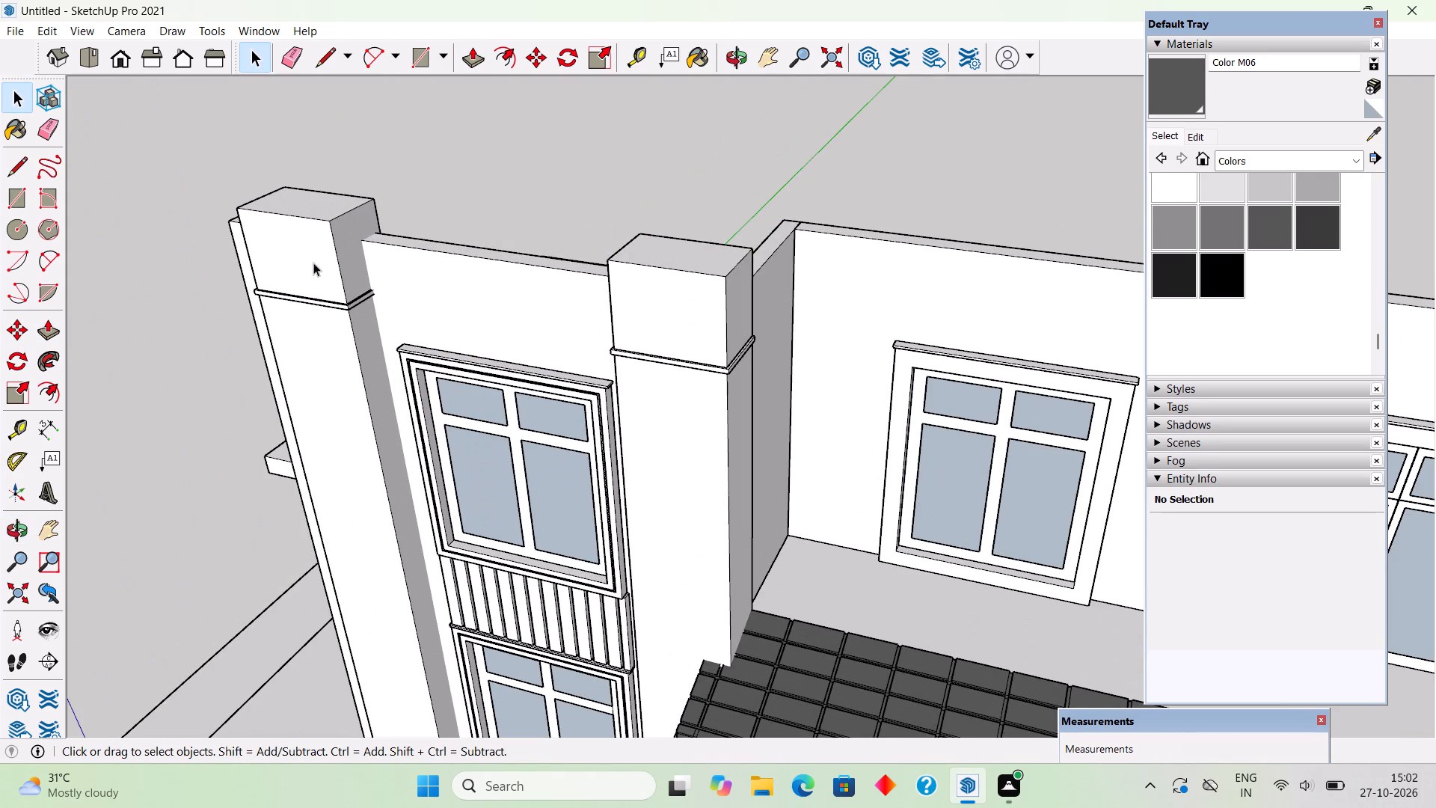
{"action": "triple_click", "coordinate": [340, 246]}
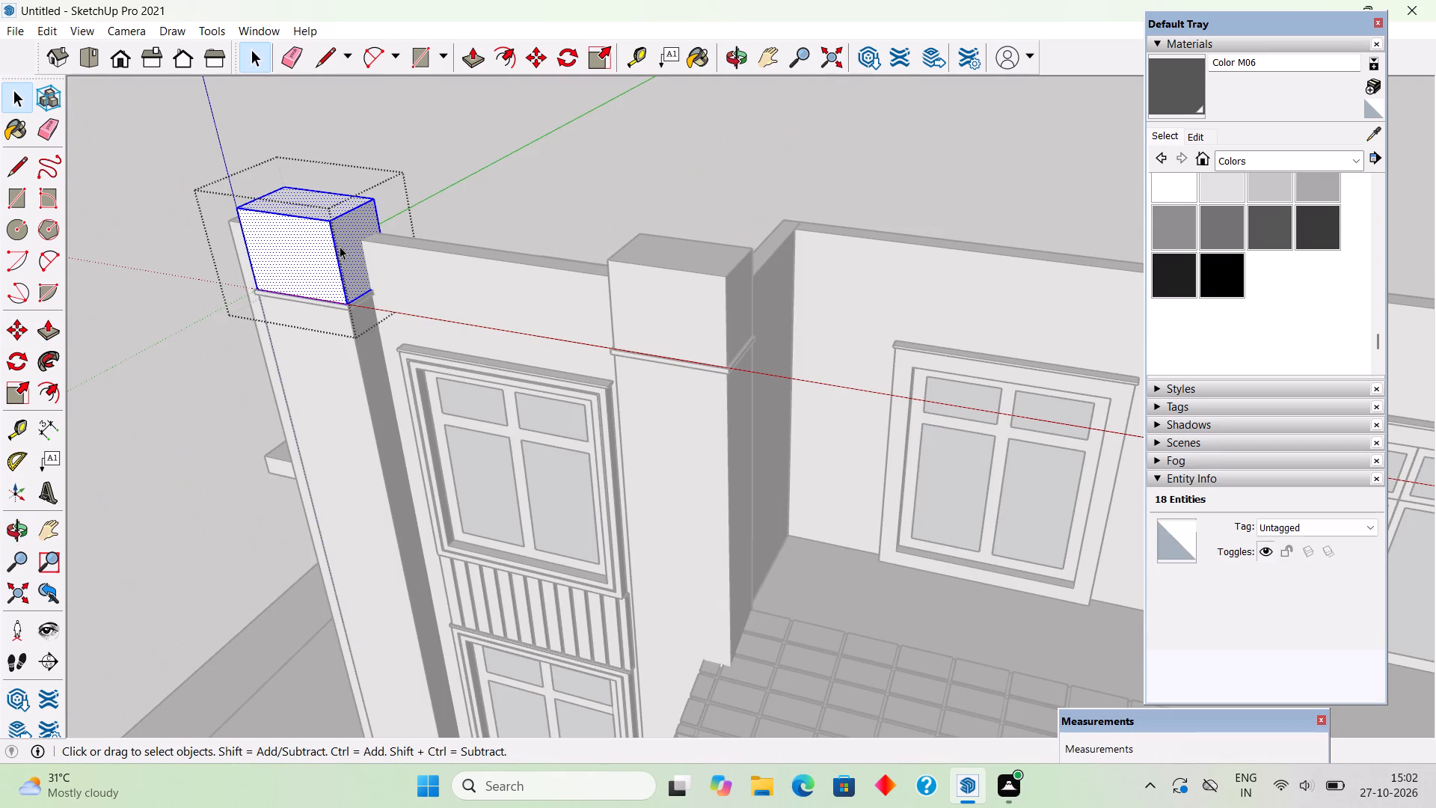
{"action": "key", "text": "p"}
{"action": "left_click", "coordinate": [340, 246]}
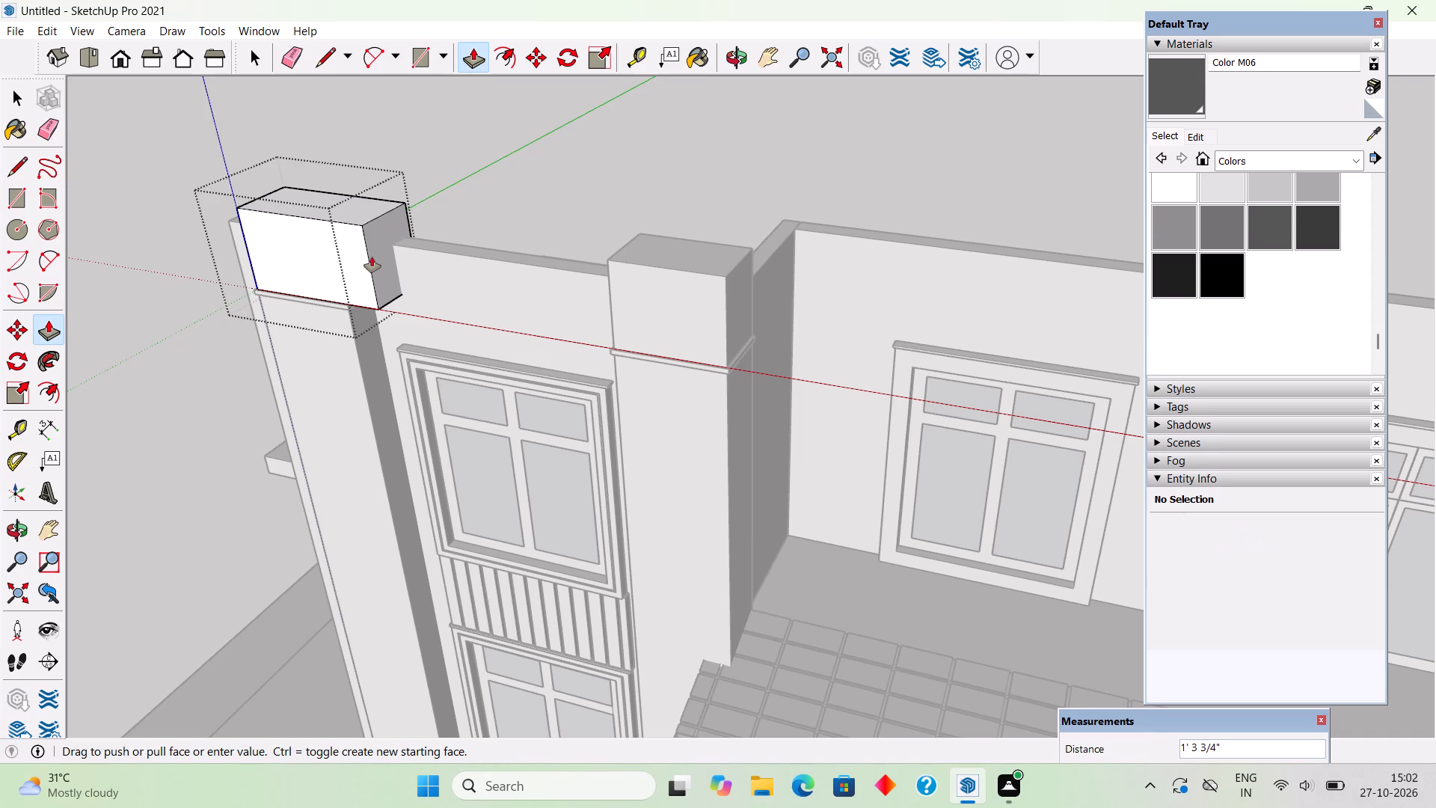
{"action": "type", "text": "2'"}
{"action": "key", "text": "Return"}
{"action": "middle_click_drag", "start_coordinate": [441, 286], "coordinate": [622, 218]}
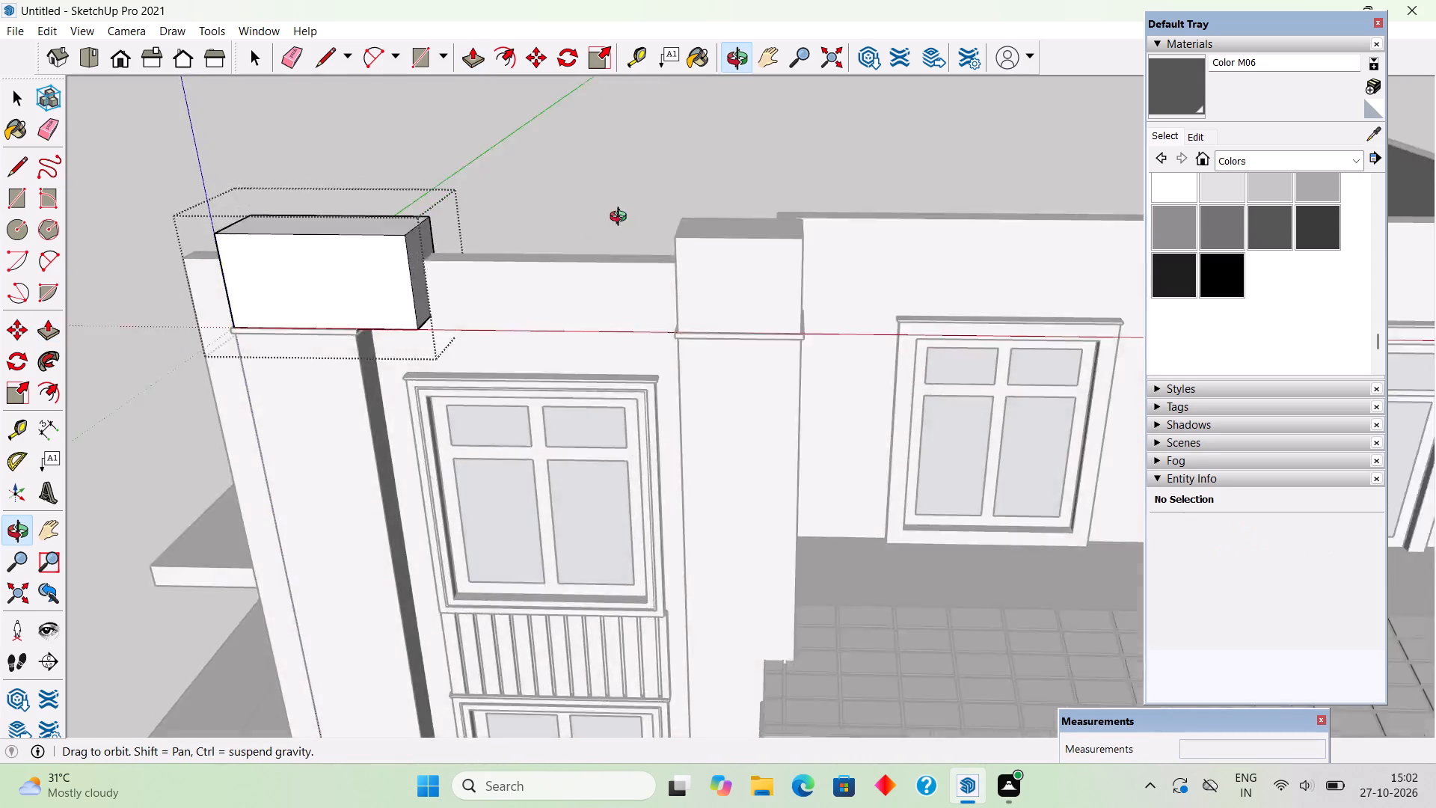
{"action": "middle_click_drag", "start_coordinate": [622, 218], "coordinate": [728, 97]}
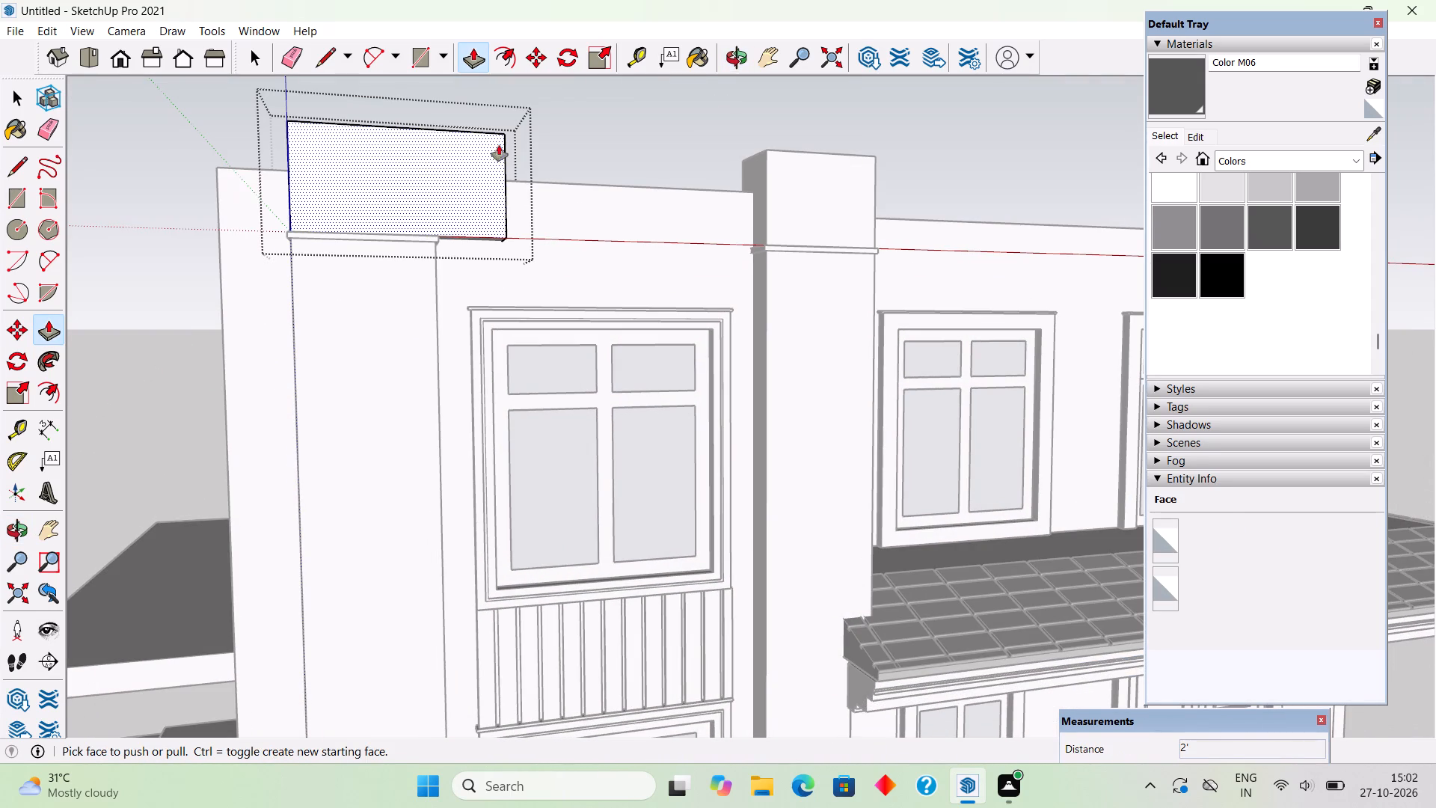
{"action": "key", "text": "space"}
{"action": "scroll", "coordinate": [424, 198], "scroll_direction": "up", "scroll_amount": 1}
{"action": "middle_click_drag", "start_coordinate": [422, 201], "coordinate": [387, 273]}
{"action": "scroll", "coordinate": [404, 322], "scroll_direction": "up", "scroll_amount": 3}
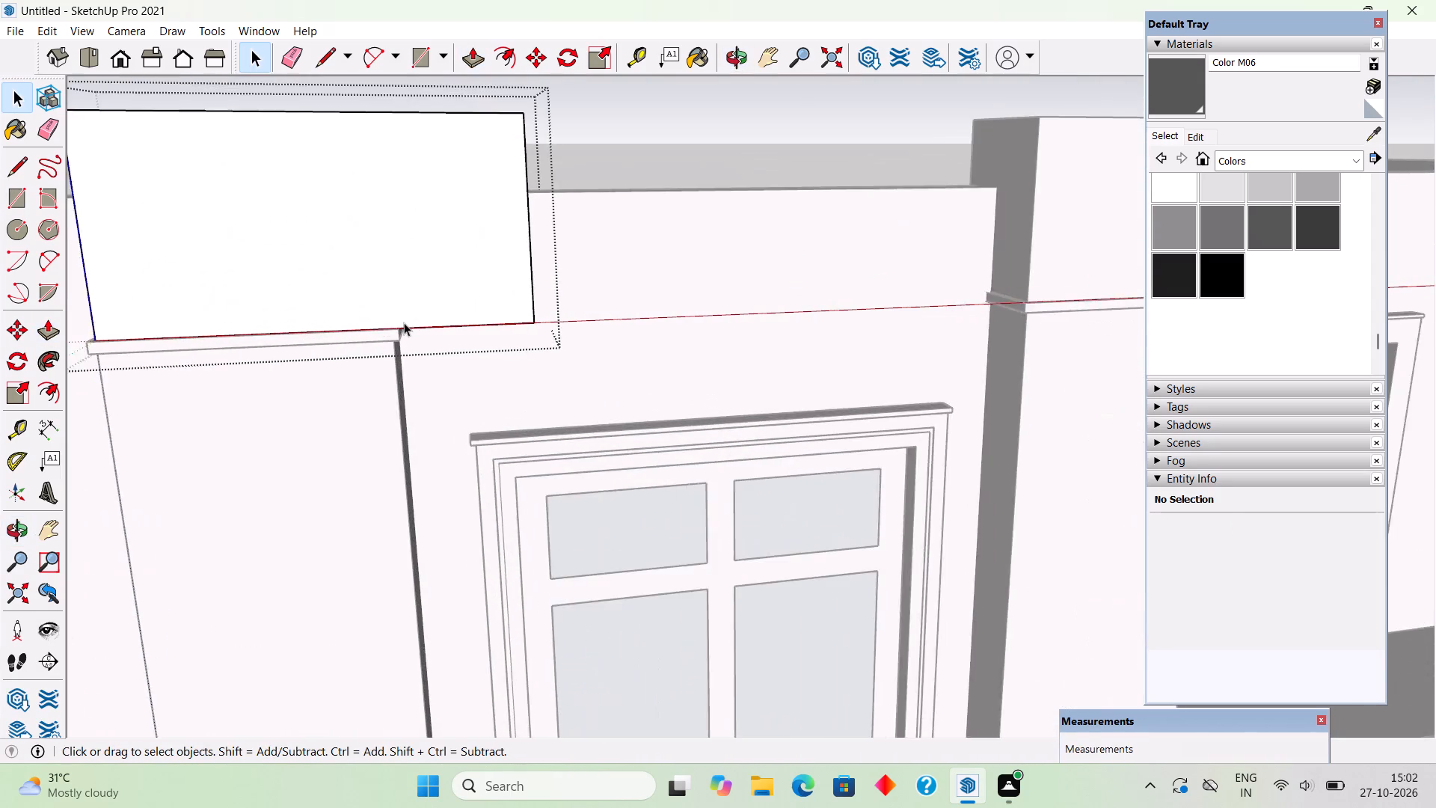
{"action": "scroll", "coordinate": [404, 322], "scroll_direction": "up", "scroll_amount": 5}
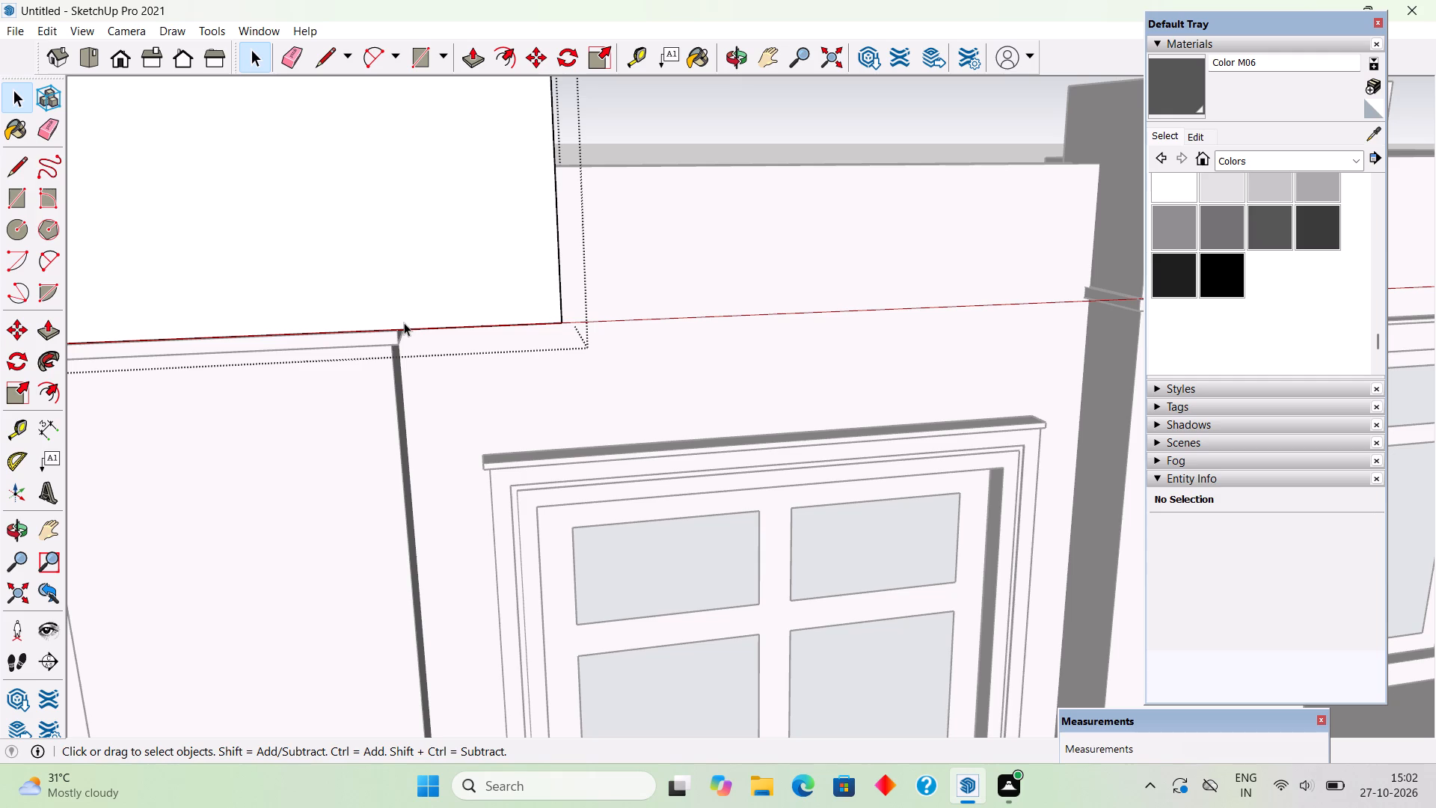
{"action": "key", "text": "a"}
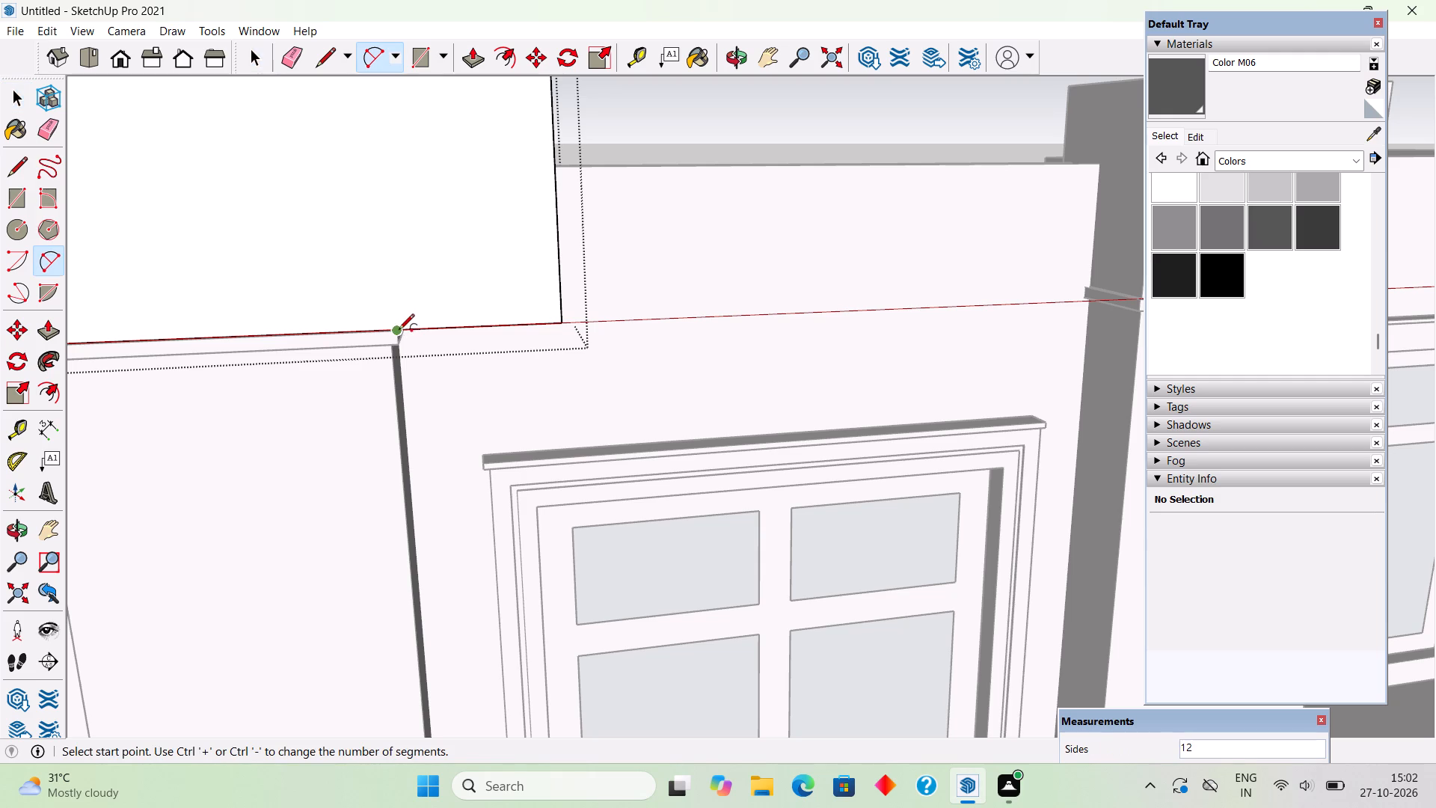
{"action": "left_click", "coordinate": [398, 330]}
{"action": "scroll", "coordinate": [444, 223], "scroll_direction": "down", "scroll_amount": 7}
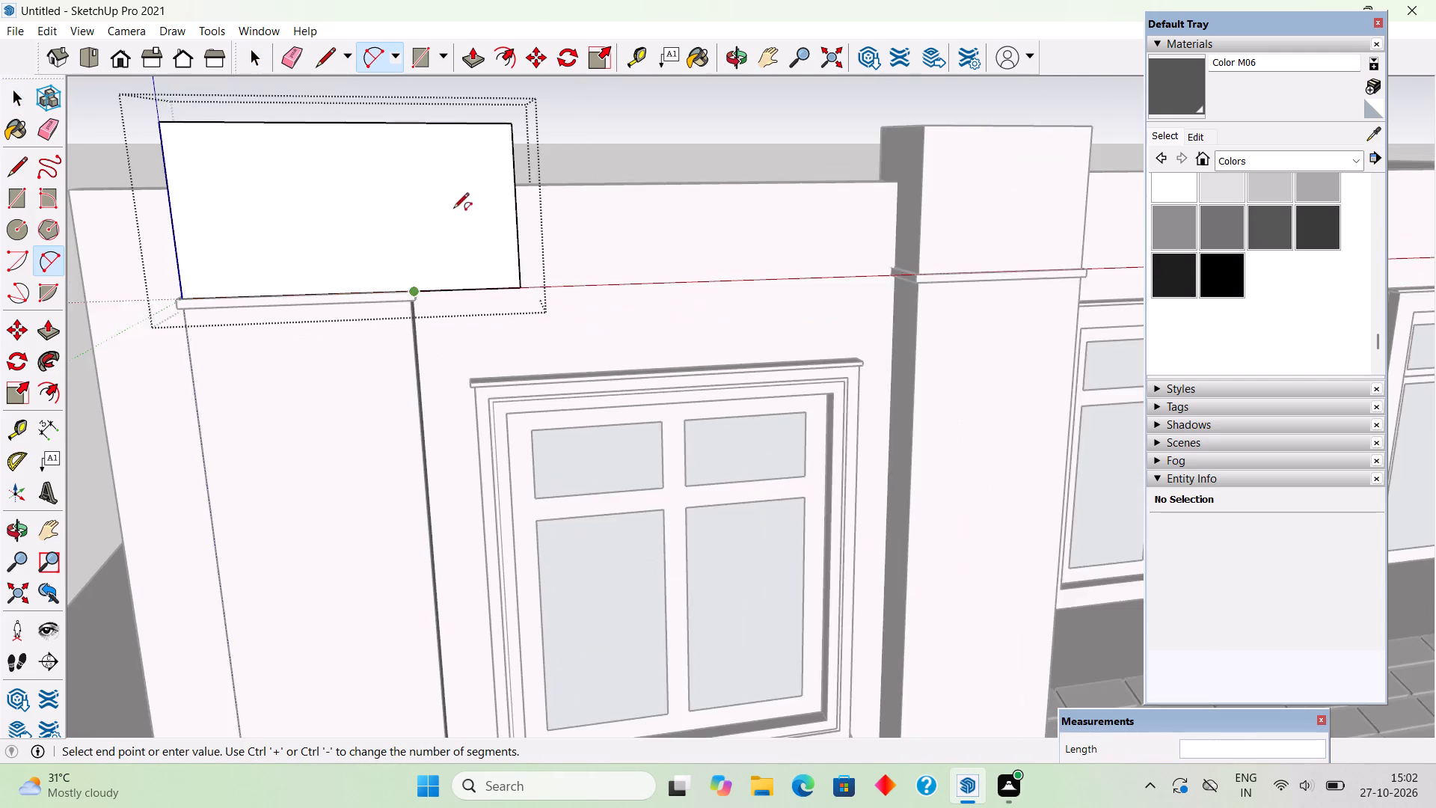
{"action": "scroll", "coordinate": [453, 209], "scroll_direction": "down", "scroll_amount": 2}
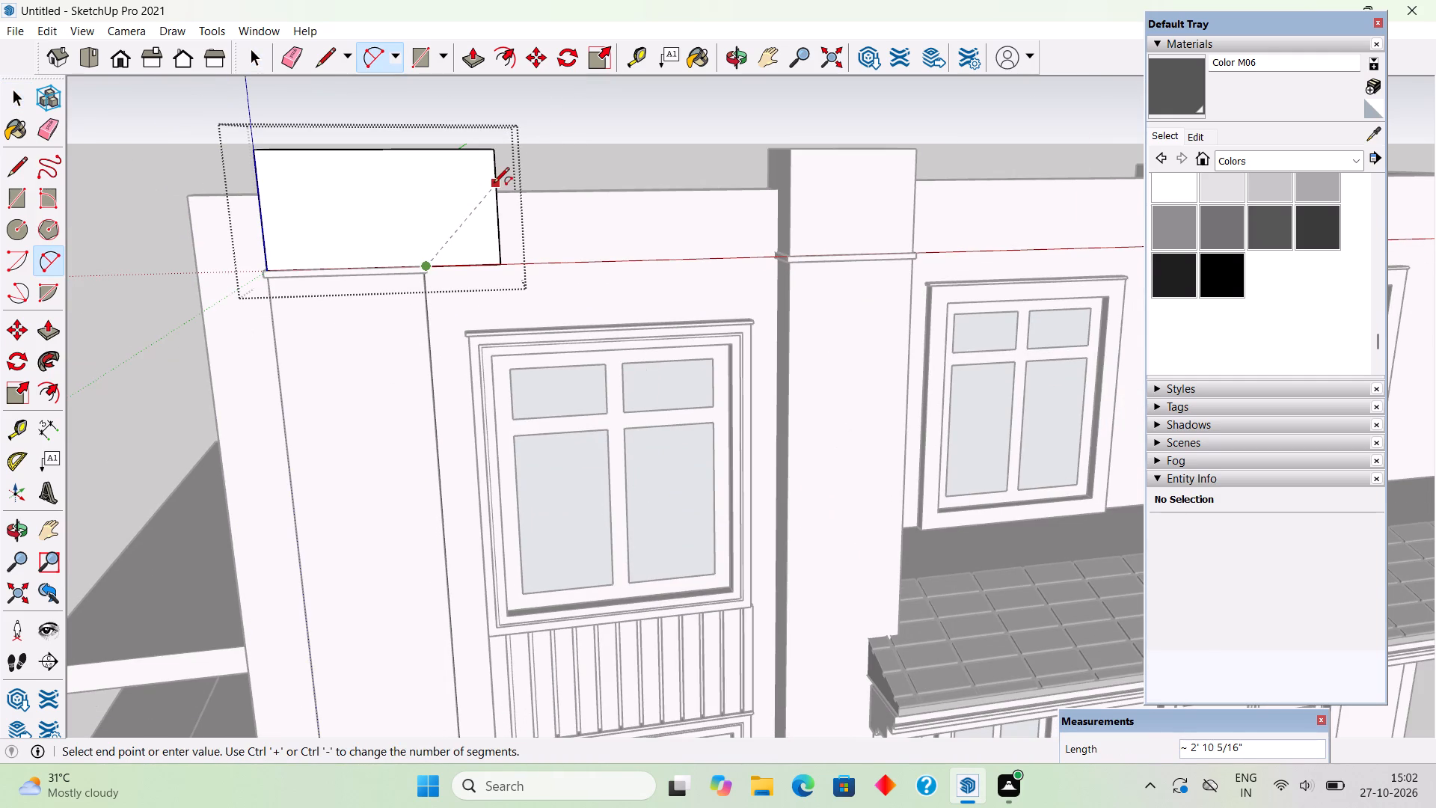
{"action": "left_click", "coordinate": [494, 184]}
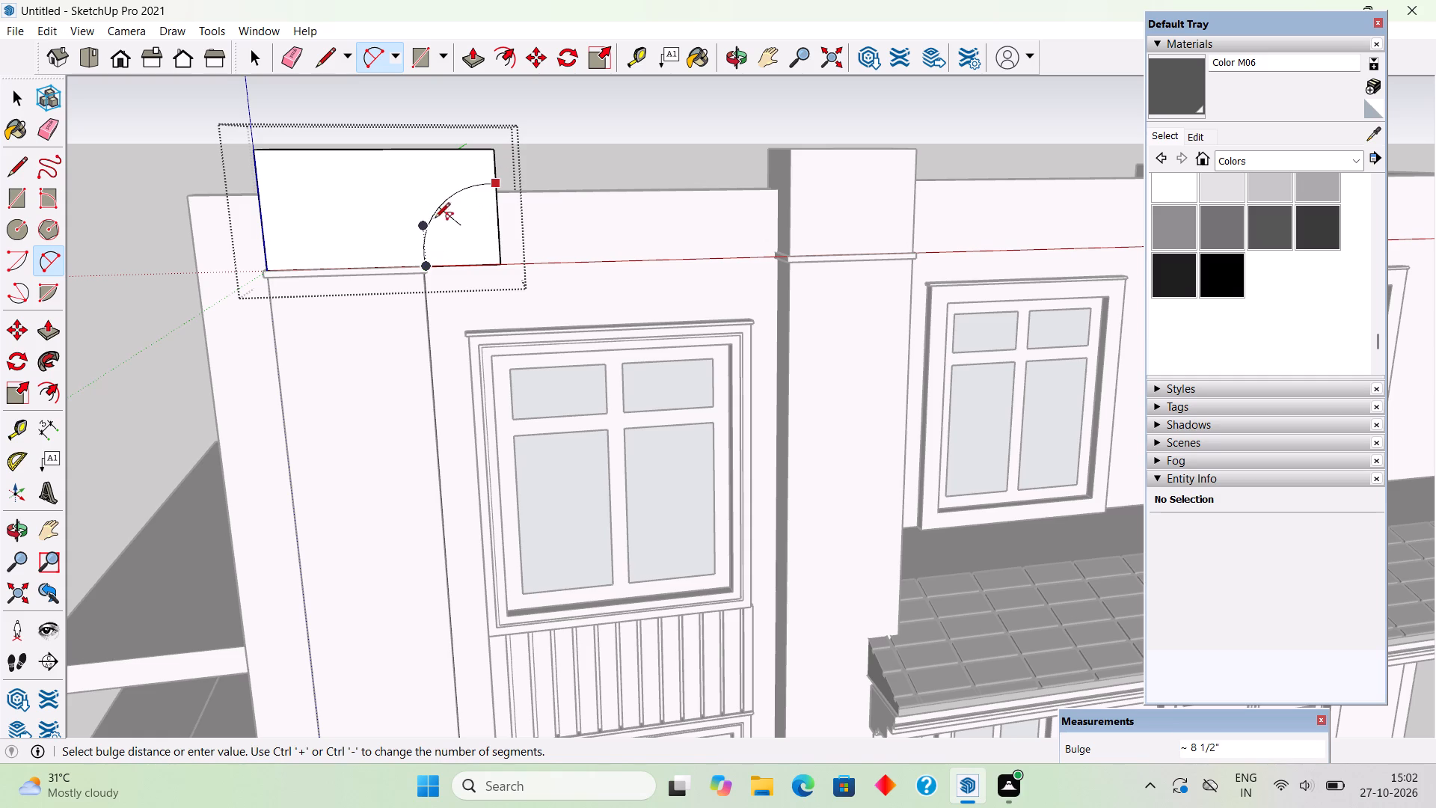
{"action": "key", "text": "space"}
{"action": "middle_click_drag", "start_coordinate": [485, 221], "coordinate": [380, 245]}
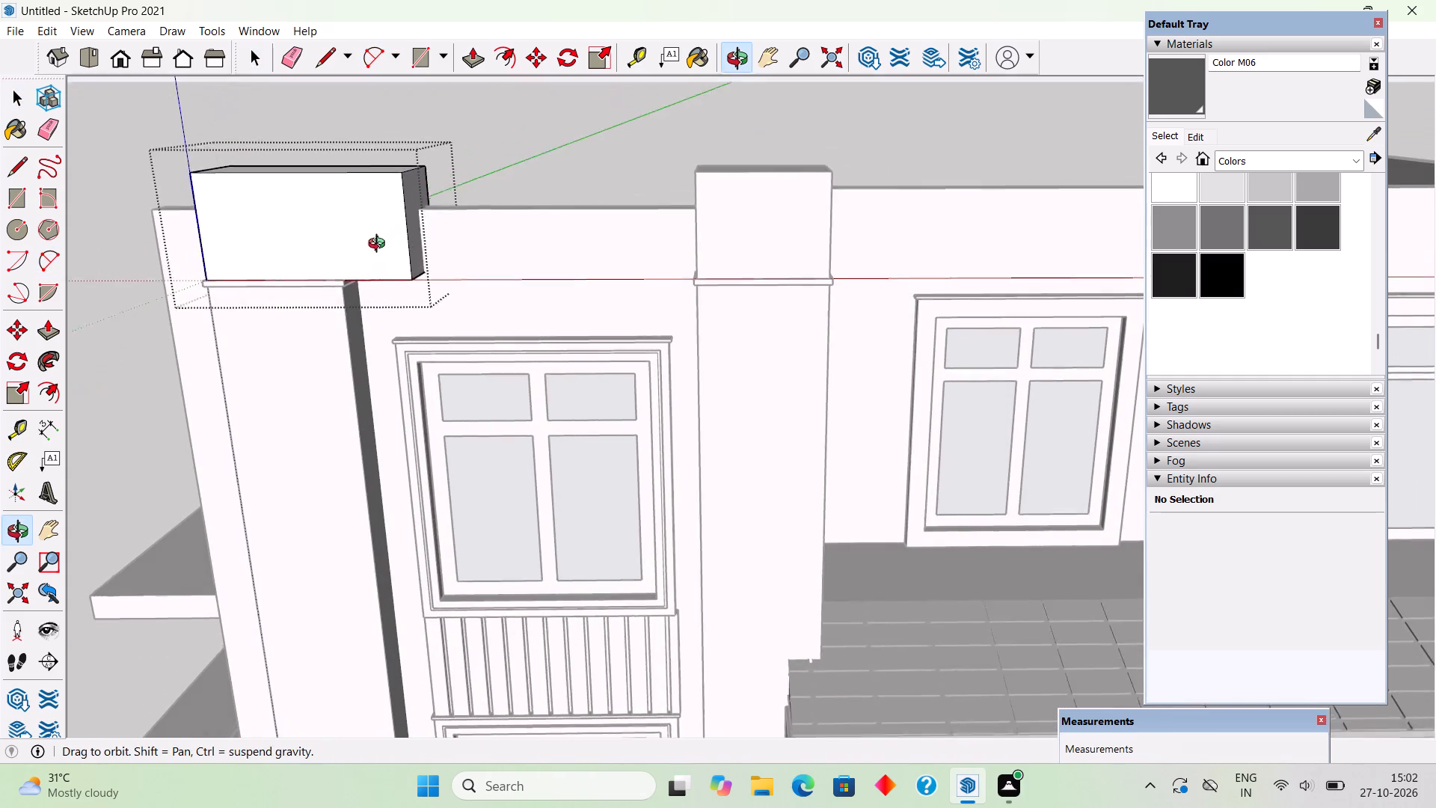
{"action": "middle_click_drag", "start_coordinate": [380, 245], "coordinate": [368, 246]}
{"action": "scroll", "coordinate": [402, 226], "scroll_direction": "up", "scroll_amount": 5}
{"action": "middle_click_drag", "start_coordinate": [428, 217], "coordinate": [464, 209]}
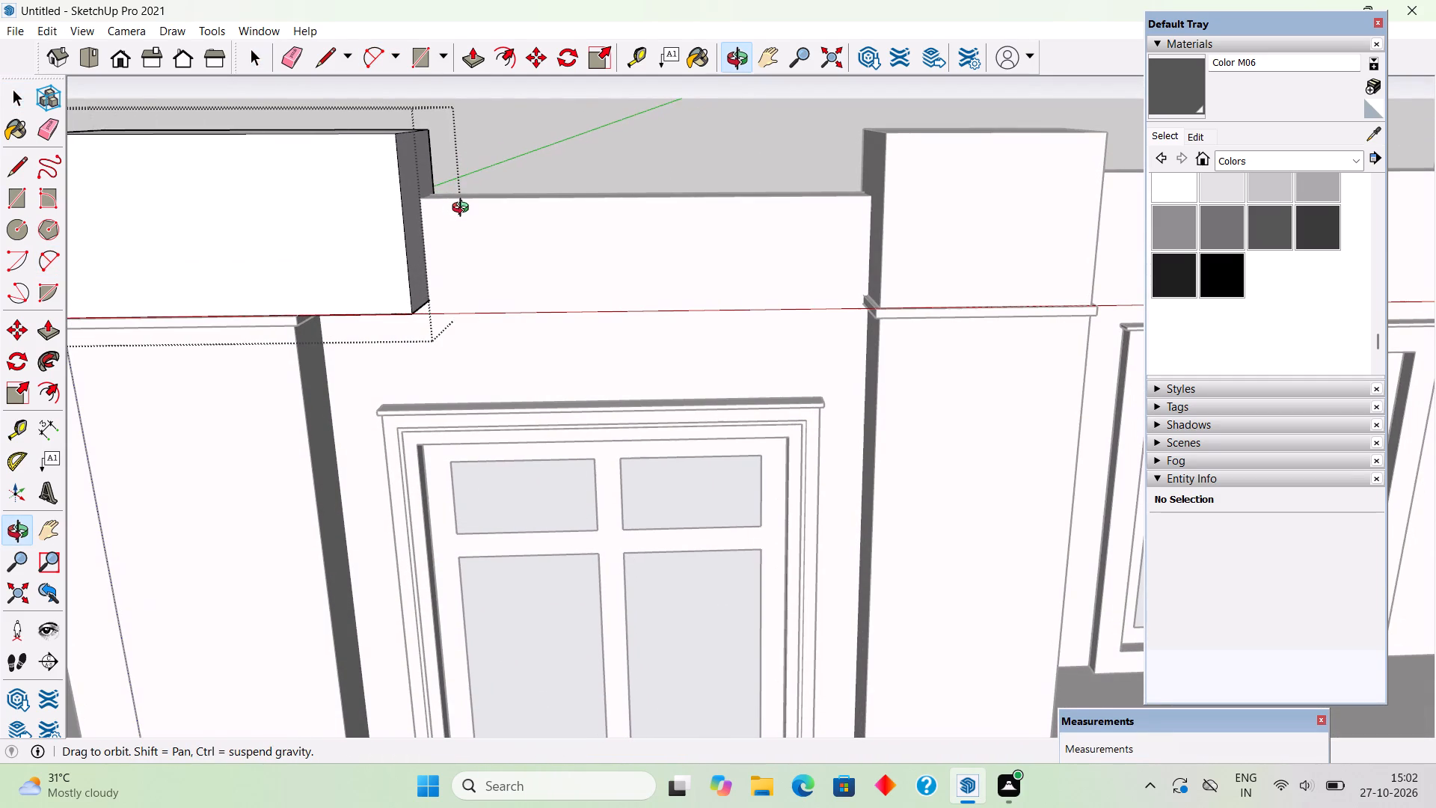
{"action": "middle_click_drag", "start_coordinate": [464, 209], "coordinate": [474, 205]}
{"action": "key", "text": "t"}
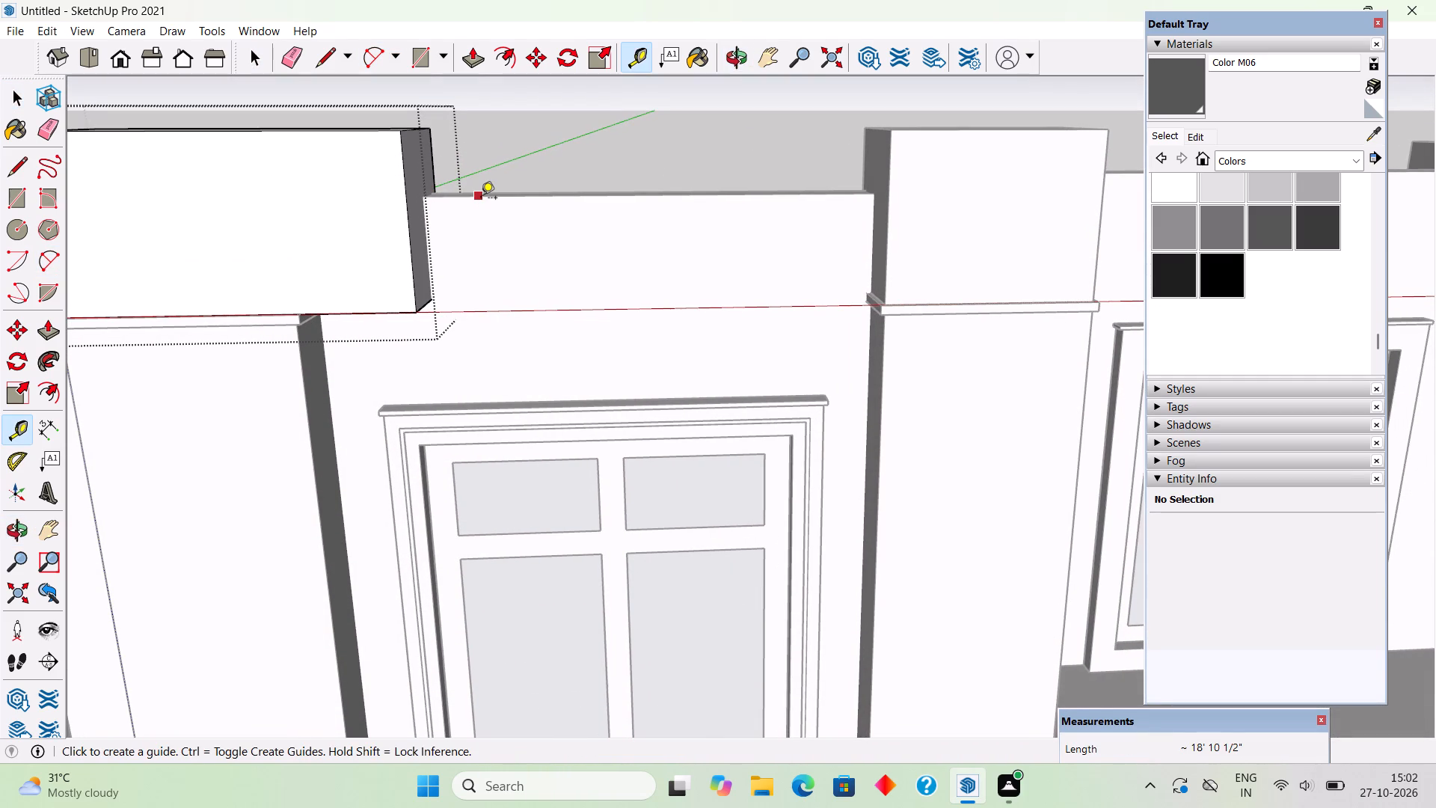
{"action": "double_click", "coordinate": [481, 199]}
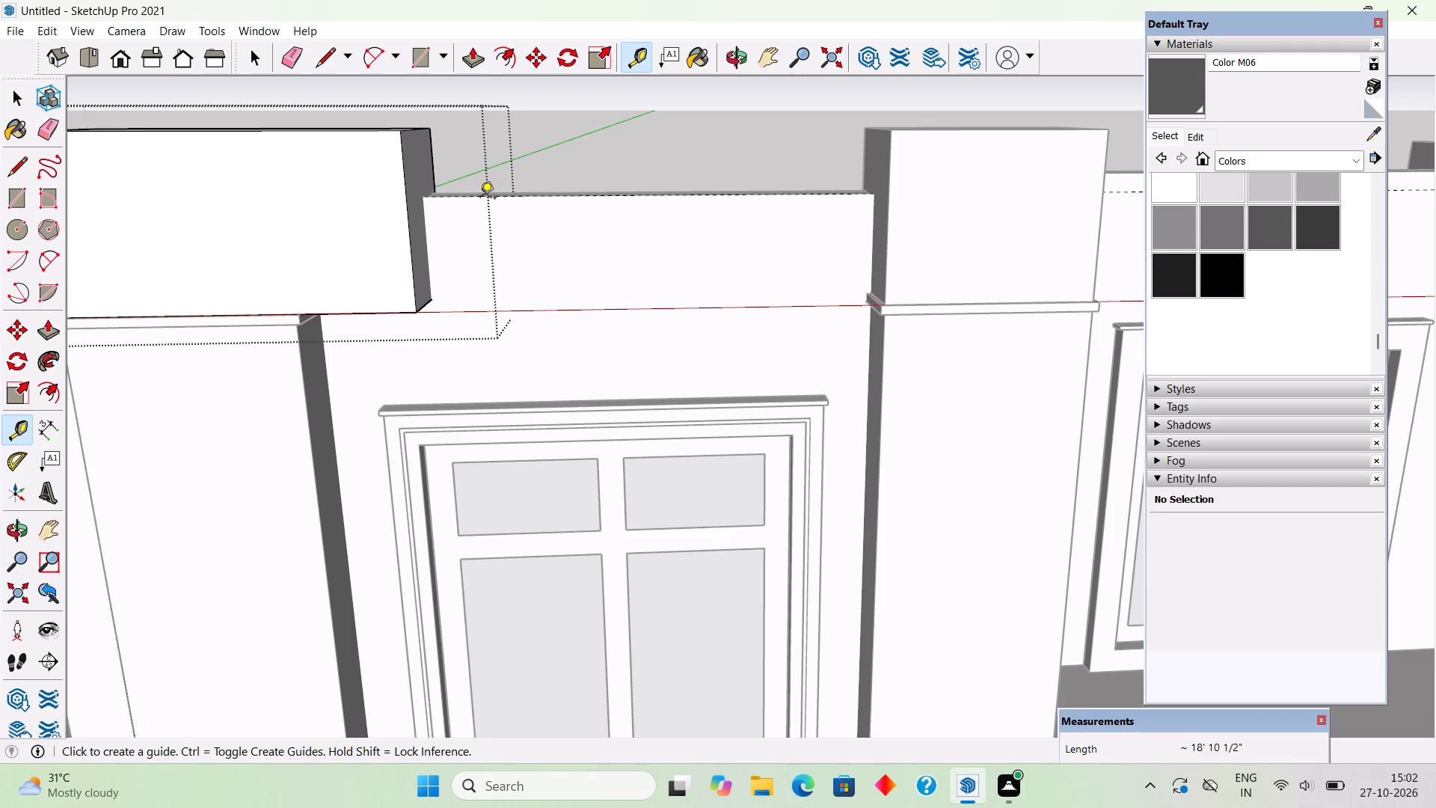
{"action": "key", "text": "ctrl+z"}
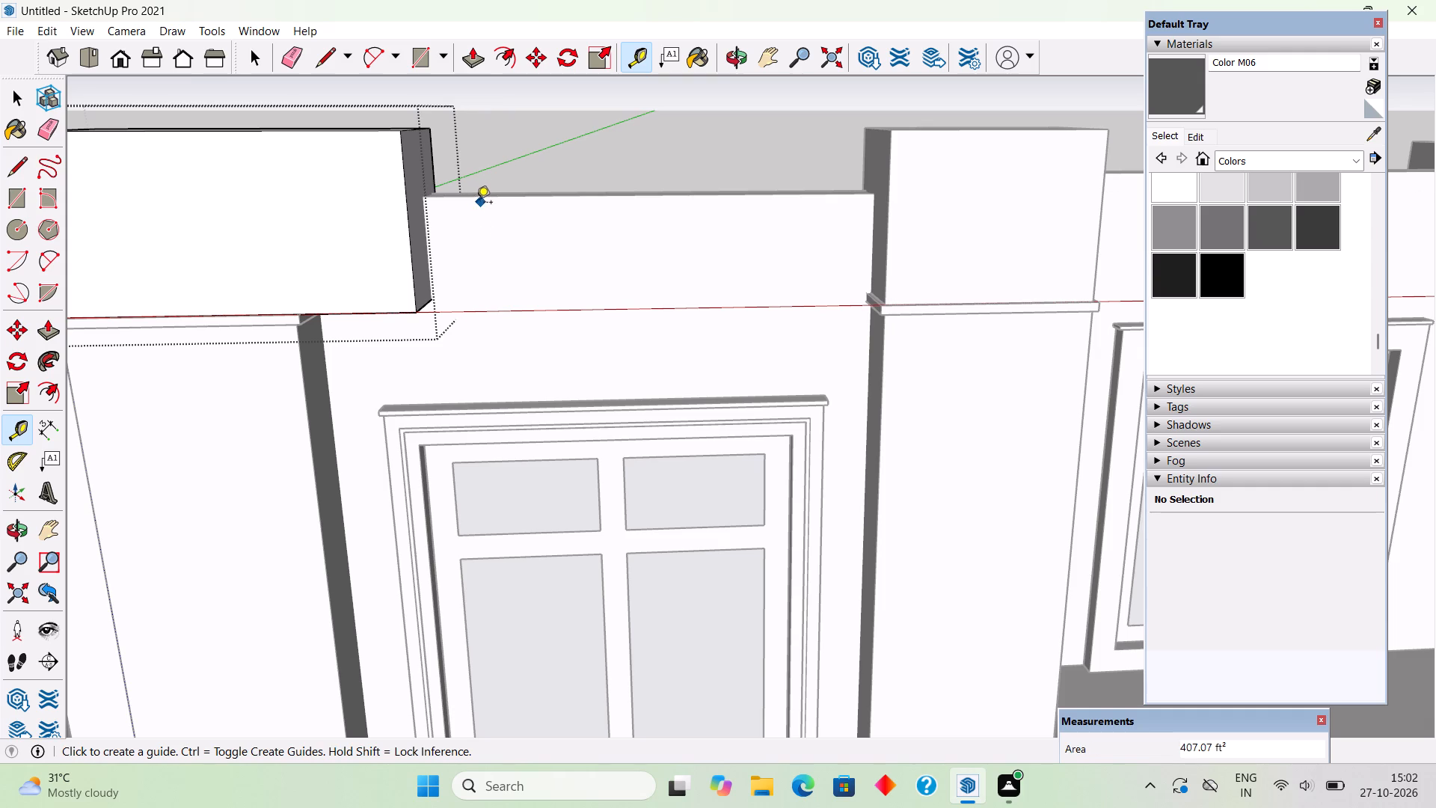
Place a guide line across the extended block's end face, level with the top of the front wall.
{"action": "scroll", "coordinate": [460, 205], "scroll_direction": "up", "scroll_amount": 2}
{"action": "middle_click_drag", "start_coordinate": [405, 203], "coordinate": [259, 278]}
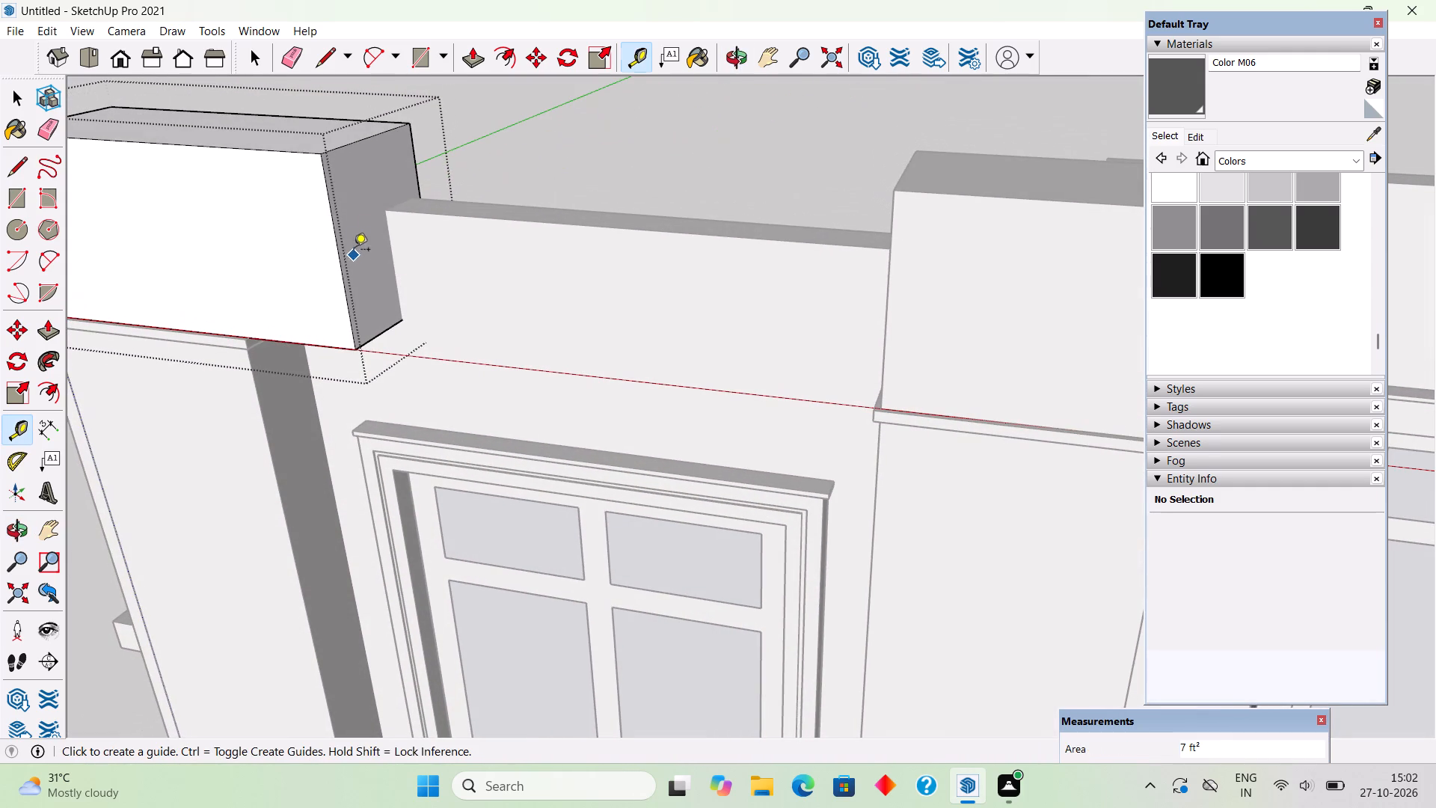
{"action": "left_click", "coordinate": [385, 214]}
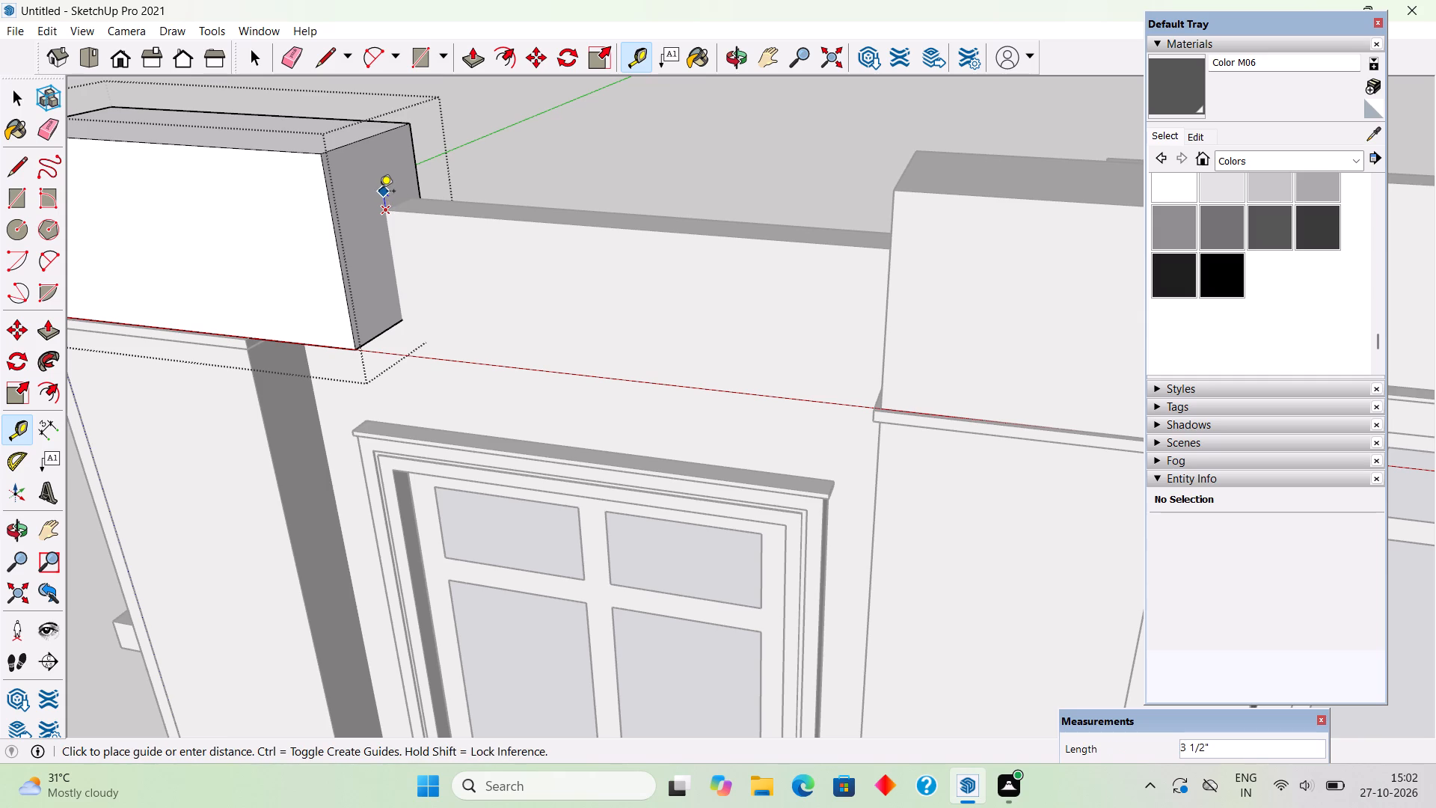
{"action": "key", "text": "t"}
{"action": "left_click", "coordinate": [364, 141]}
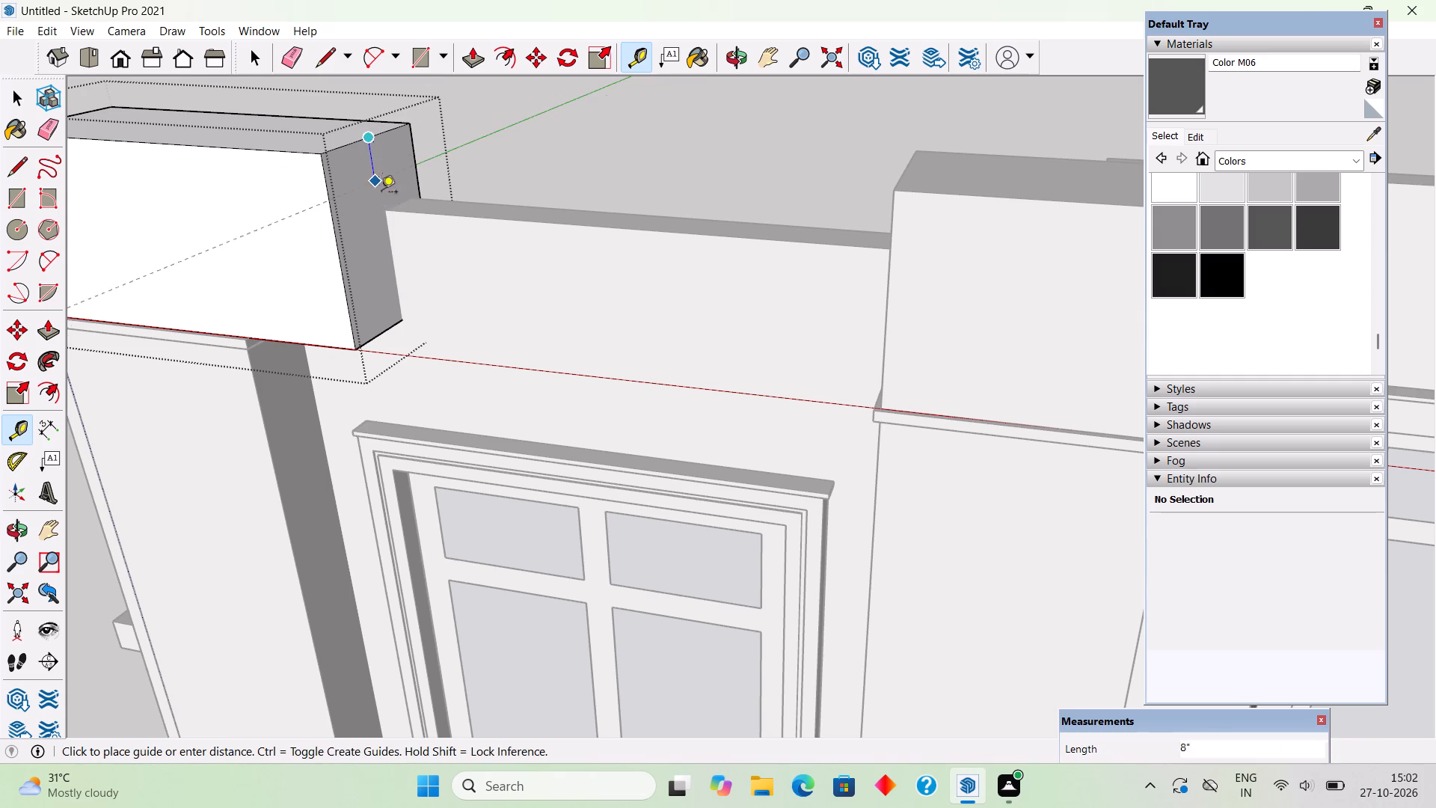
{"action": "left_click", "coordinate": [385, 207]}
{"action": "middle_click_drag", "start_coordinate": [416, 259], "coordinate": [649, 177]}
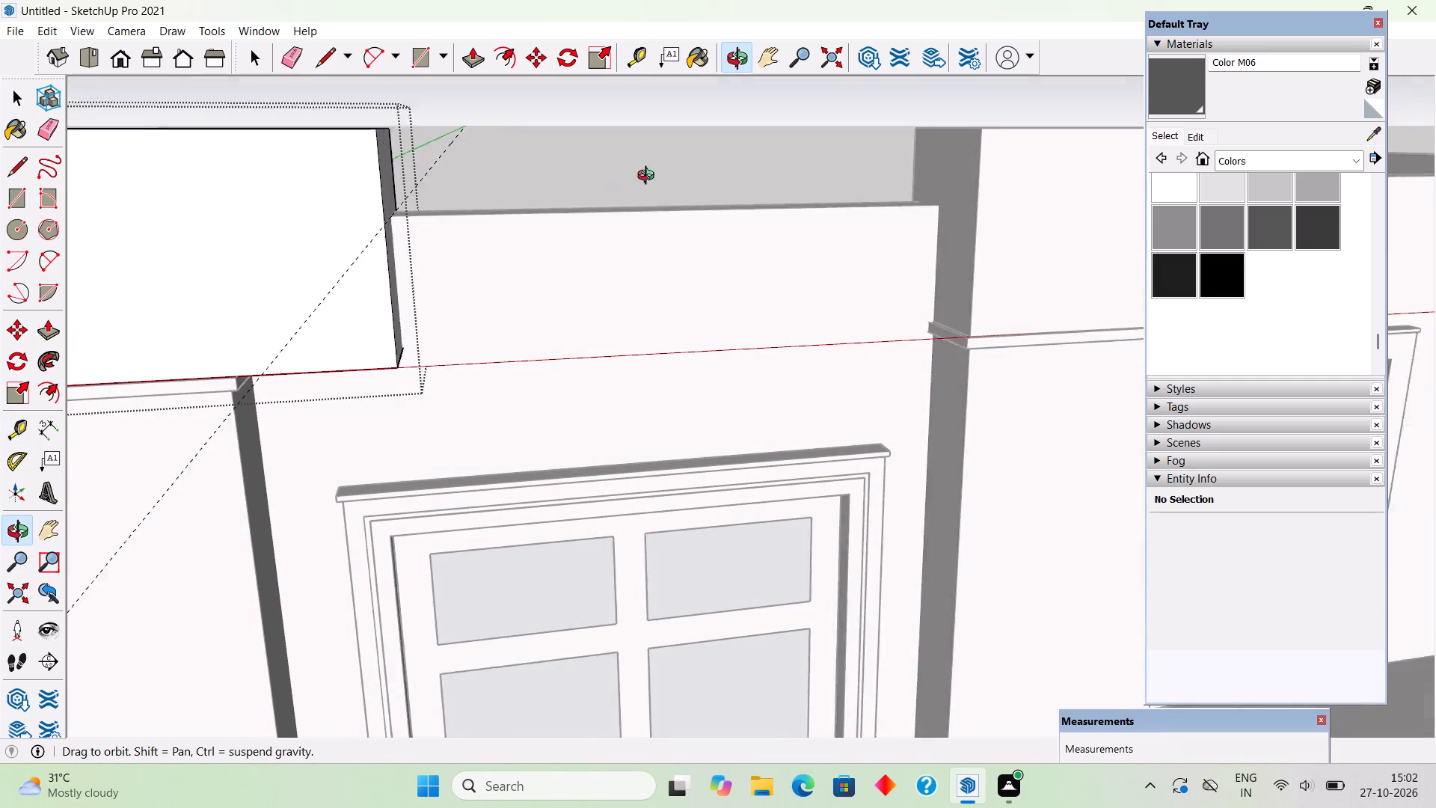
{"action": "middle_click_drag", "start_coordinate": [649, 177], "coordinate": [645, 185]}
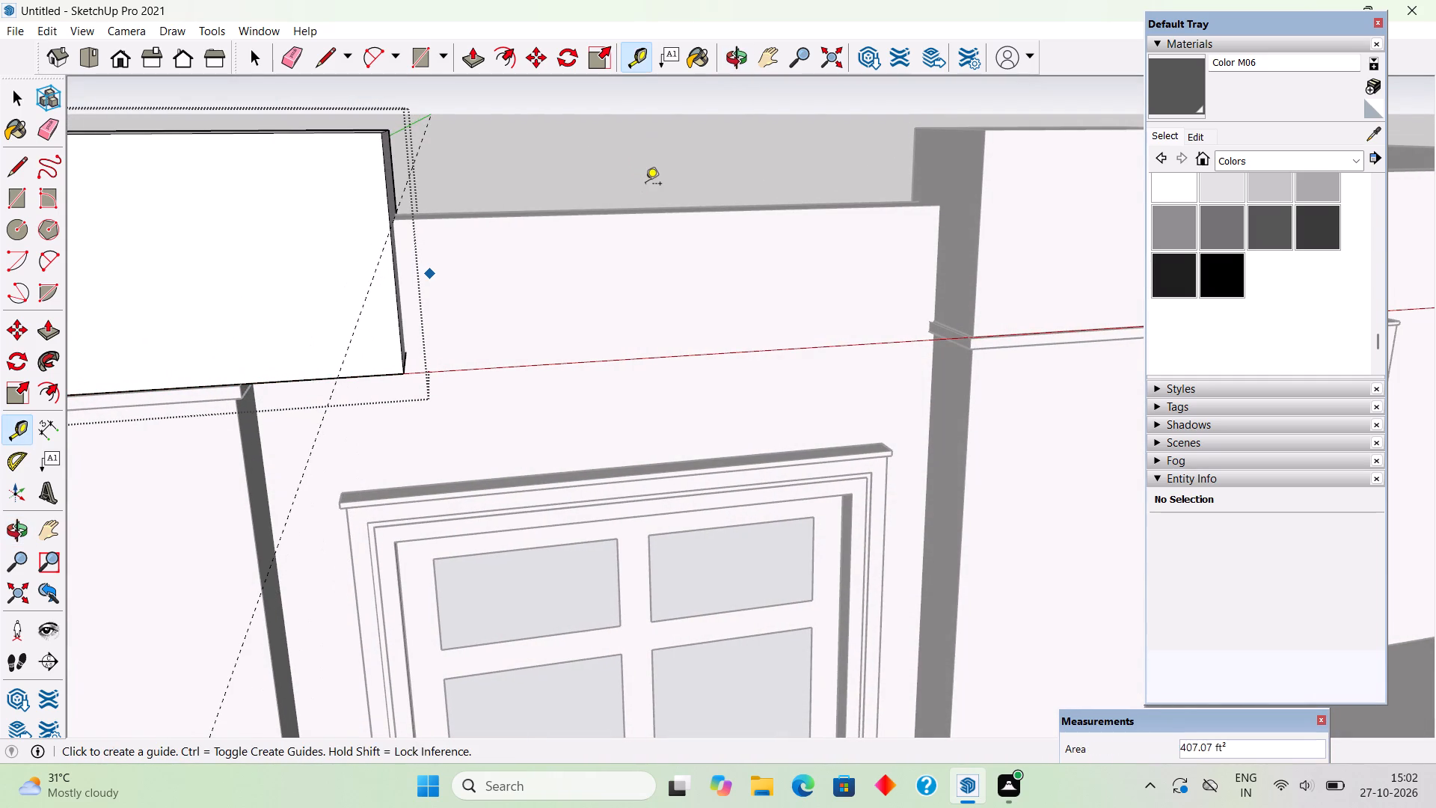
{"action": "key", "text": "space"}
{"action": "middle_click_drag", "start_coordinate": [154, 395], "coordinate": [195, 365]}
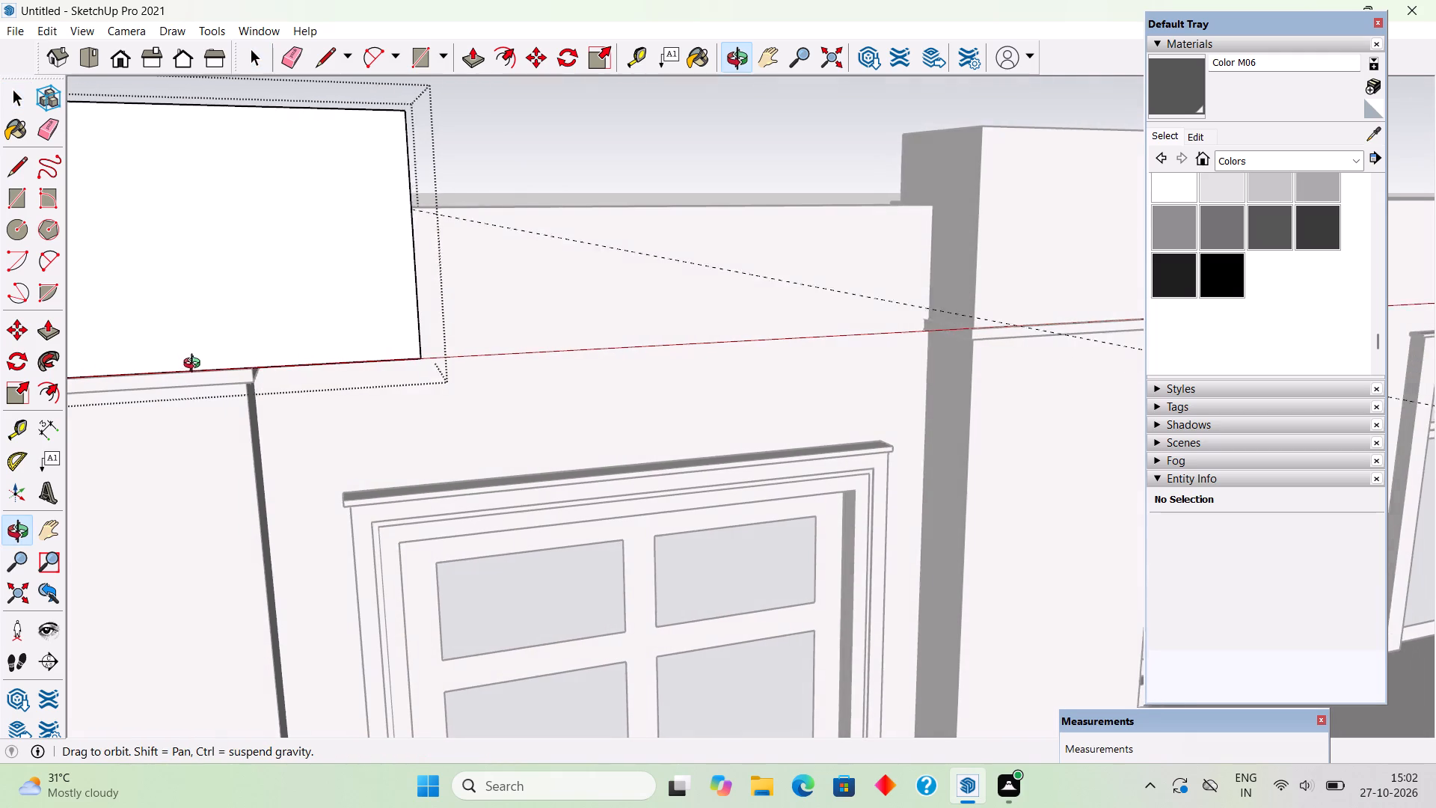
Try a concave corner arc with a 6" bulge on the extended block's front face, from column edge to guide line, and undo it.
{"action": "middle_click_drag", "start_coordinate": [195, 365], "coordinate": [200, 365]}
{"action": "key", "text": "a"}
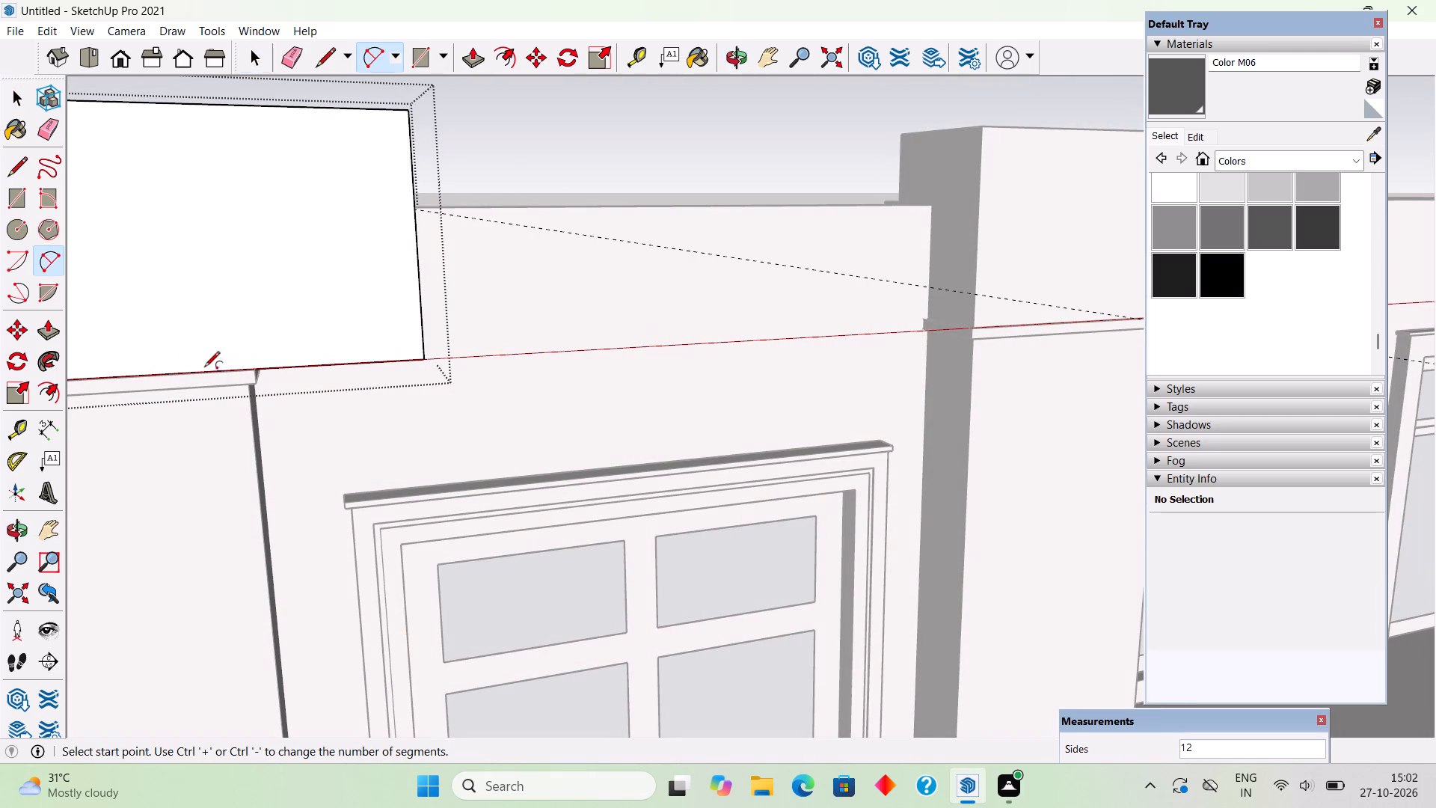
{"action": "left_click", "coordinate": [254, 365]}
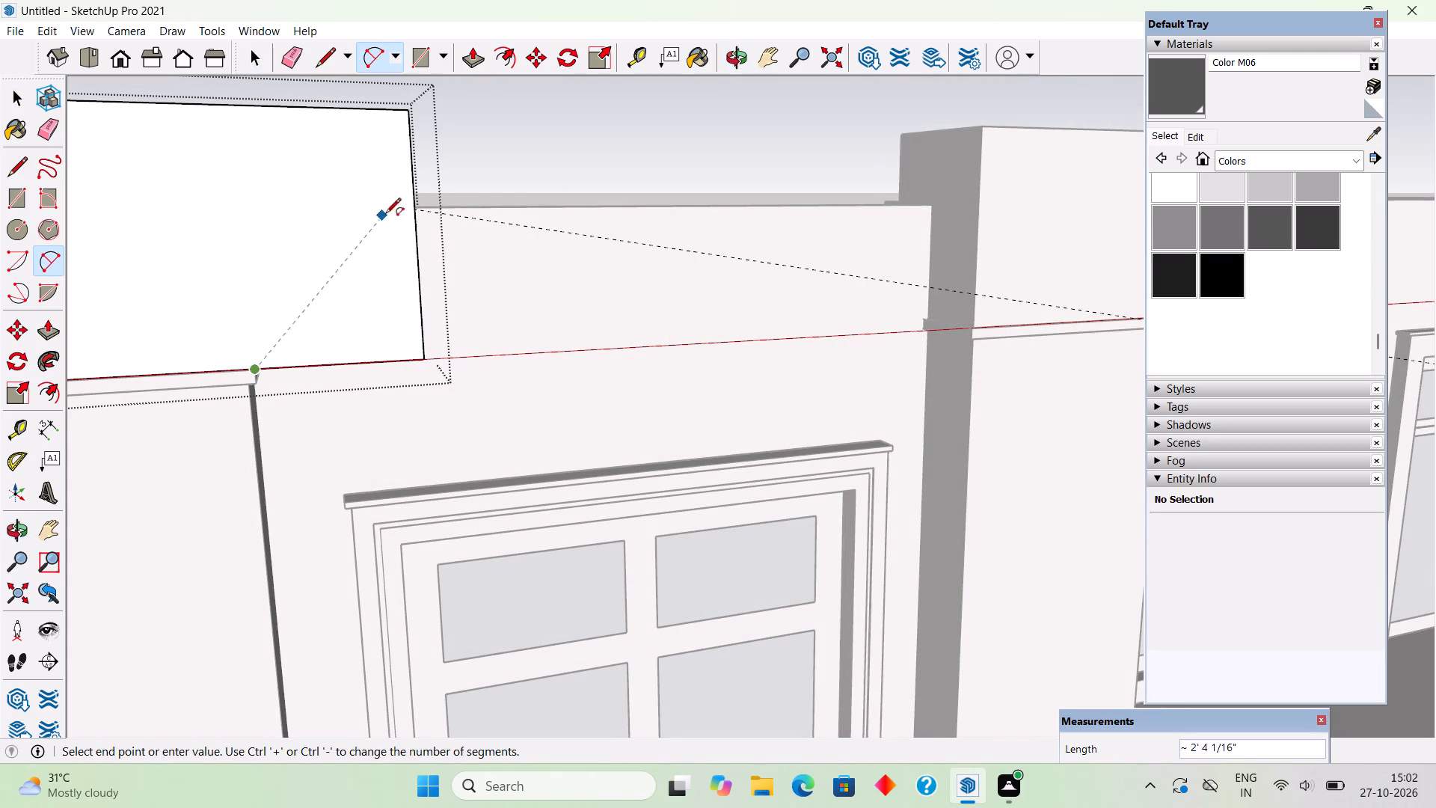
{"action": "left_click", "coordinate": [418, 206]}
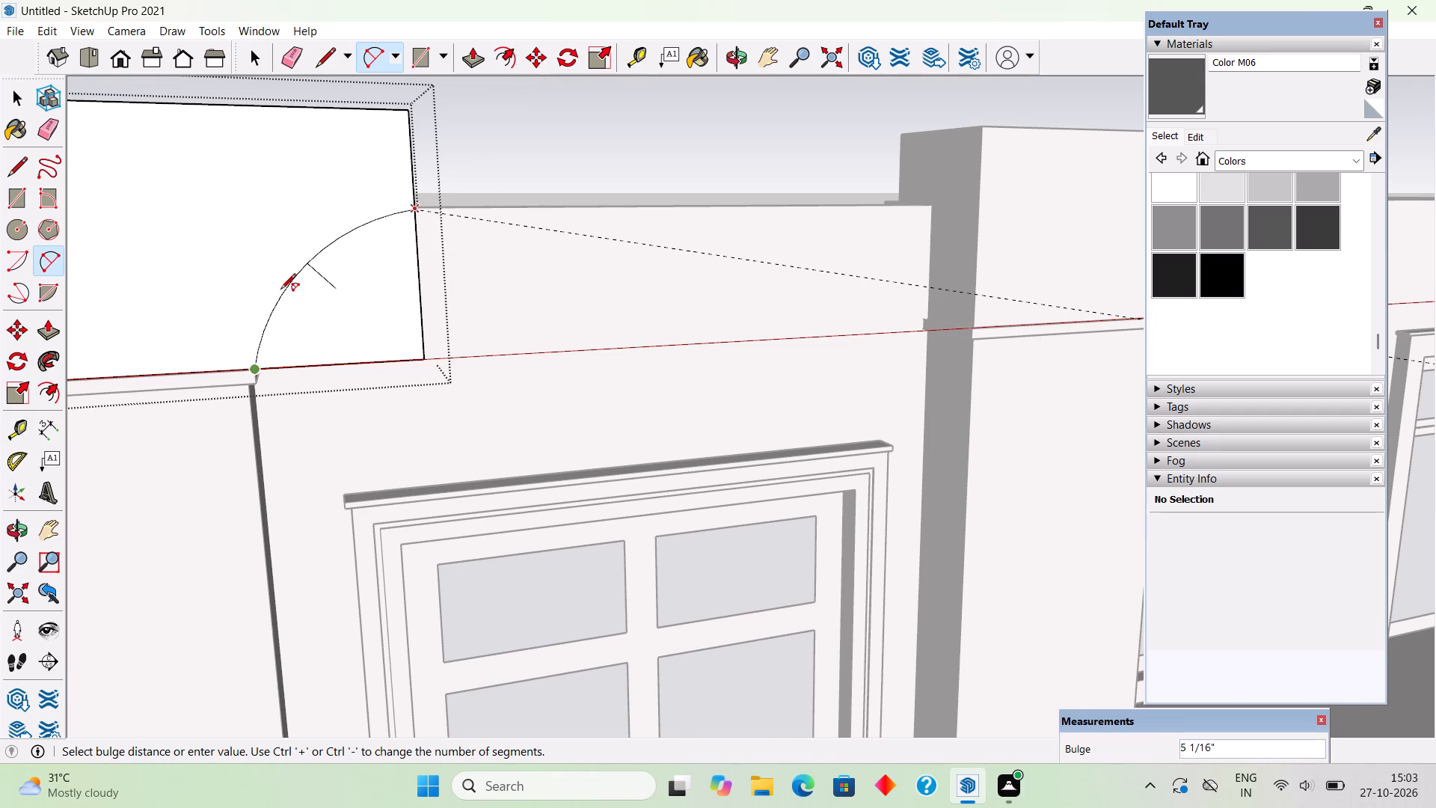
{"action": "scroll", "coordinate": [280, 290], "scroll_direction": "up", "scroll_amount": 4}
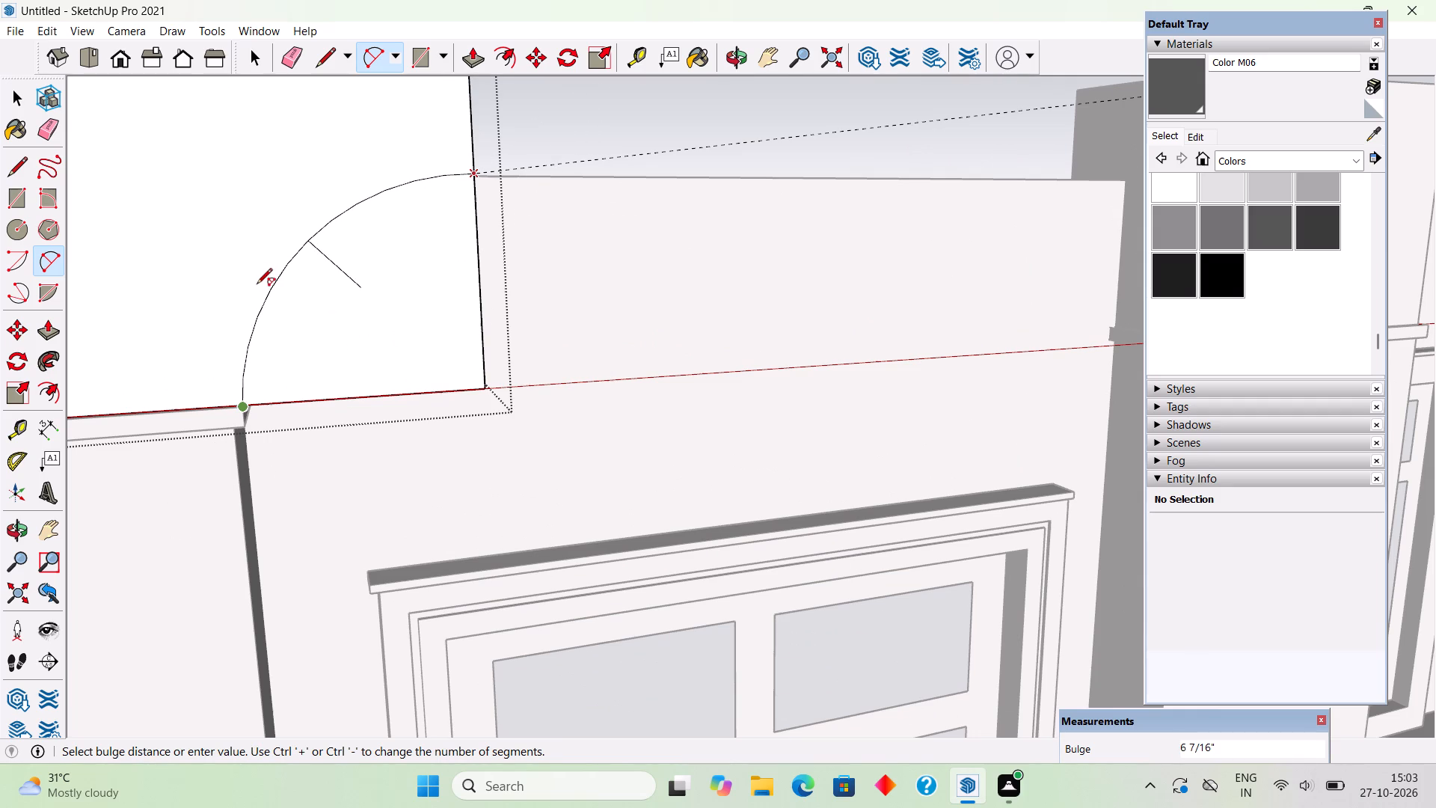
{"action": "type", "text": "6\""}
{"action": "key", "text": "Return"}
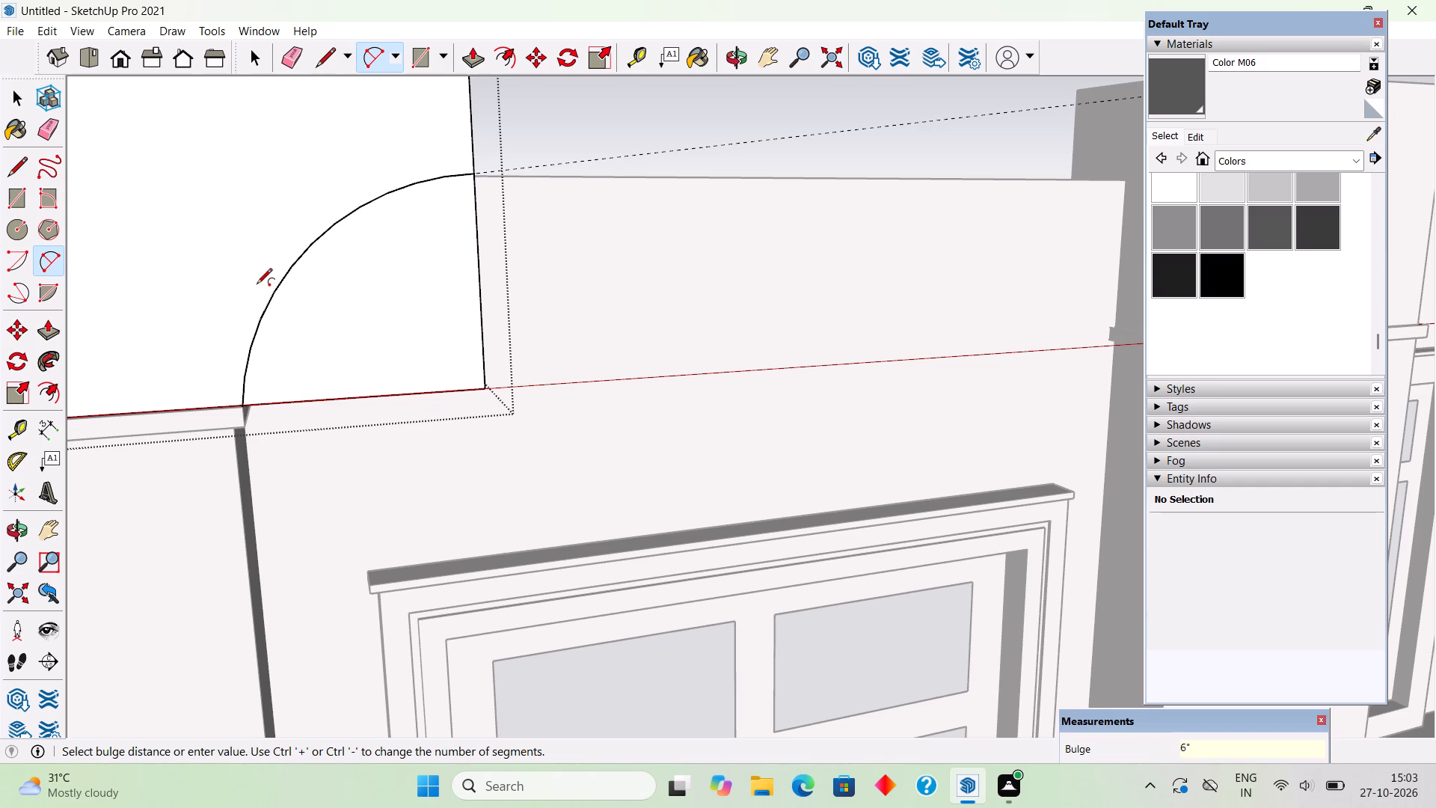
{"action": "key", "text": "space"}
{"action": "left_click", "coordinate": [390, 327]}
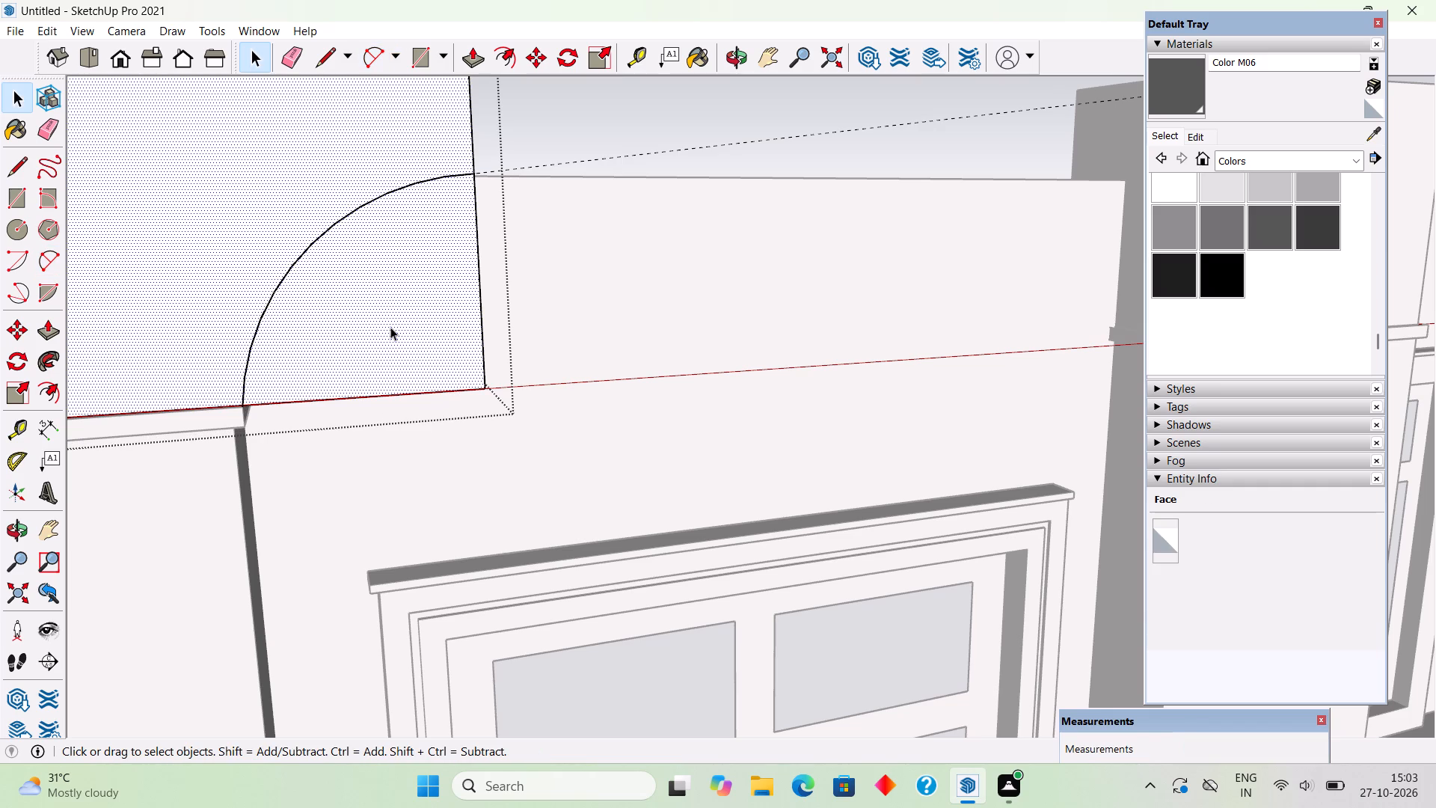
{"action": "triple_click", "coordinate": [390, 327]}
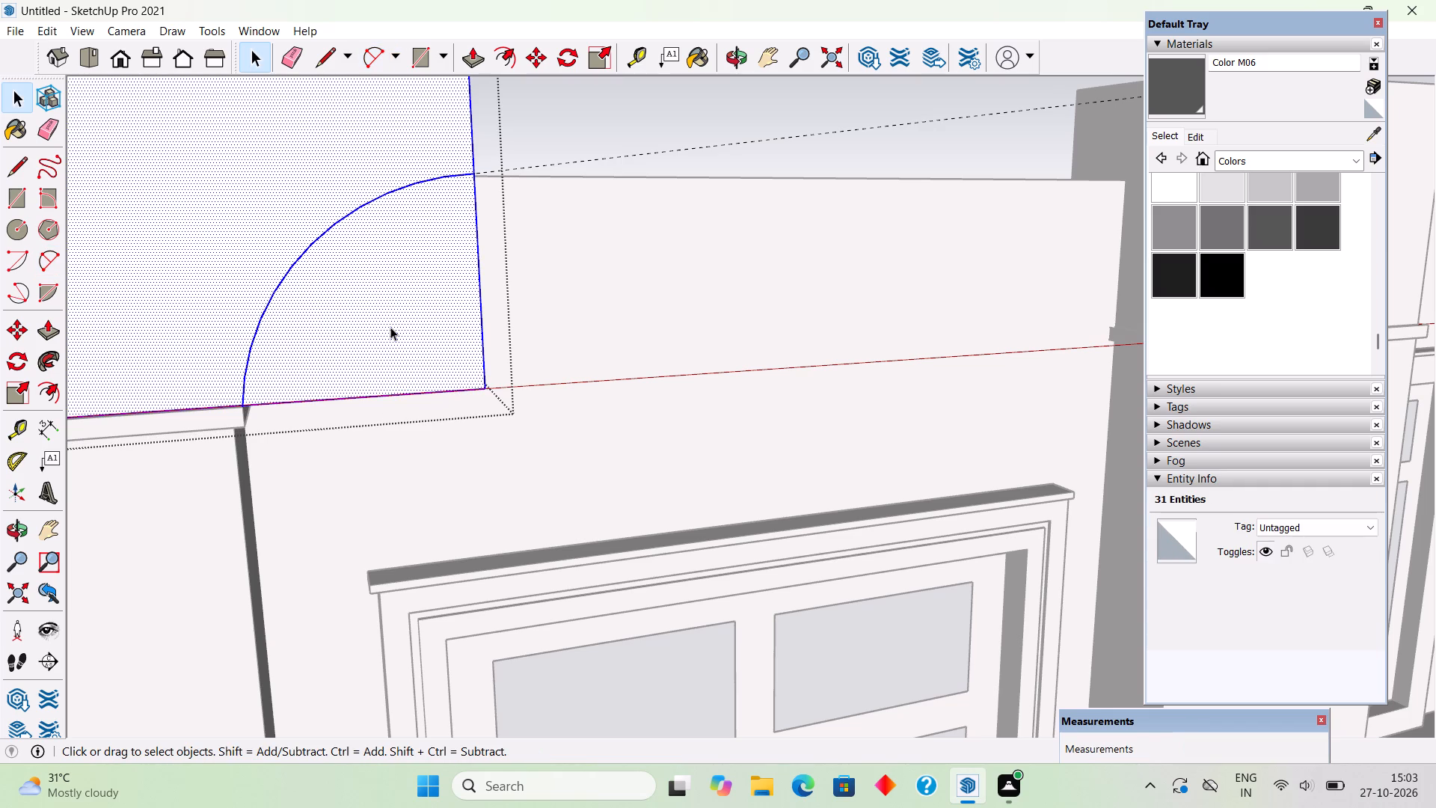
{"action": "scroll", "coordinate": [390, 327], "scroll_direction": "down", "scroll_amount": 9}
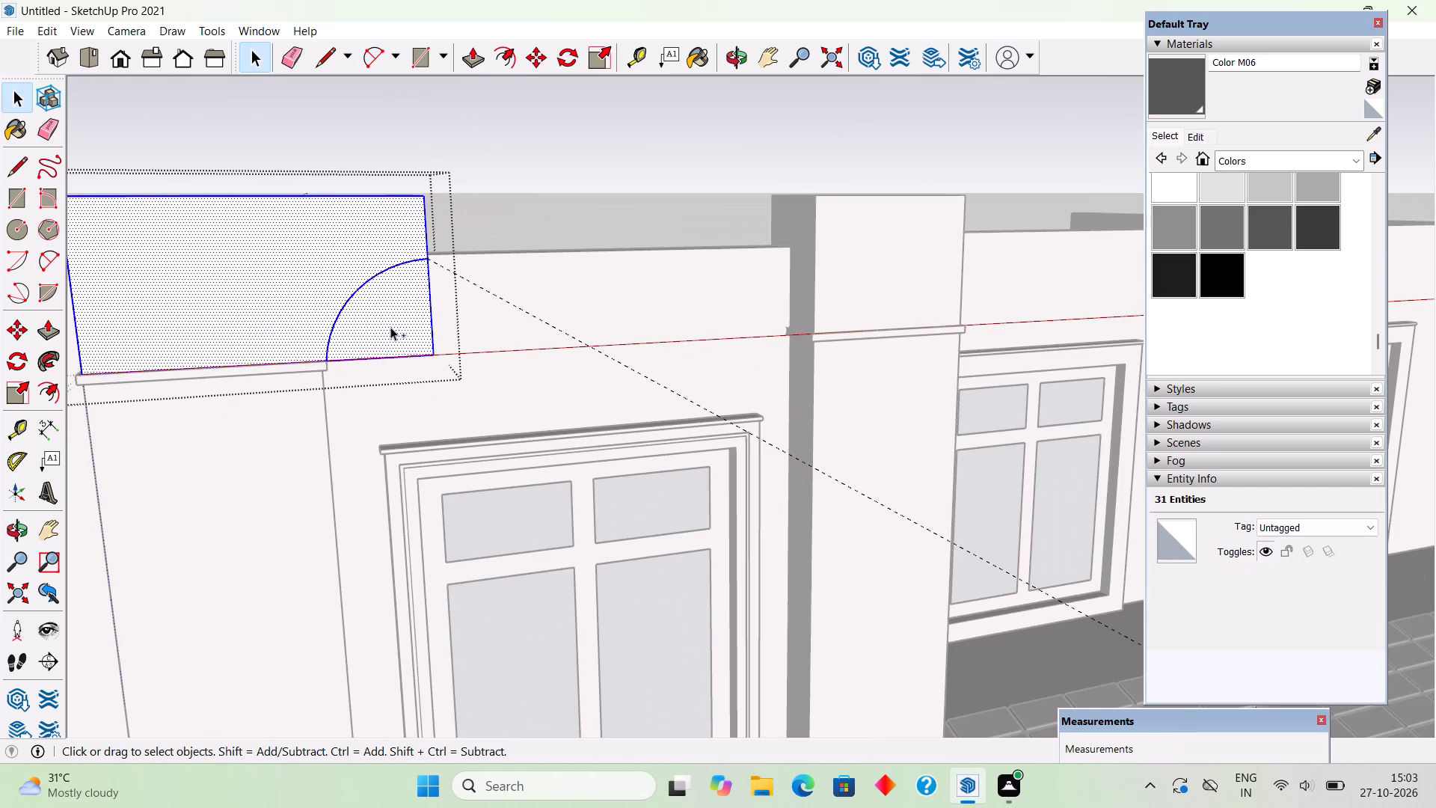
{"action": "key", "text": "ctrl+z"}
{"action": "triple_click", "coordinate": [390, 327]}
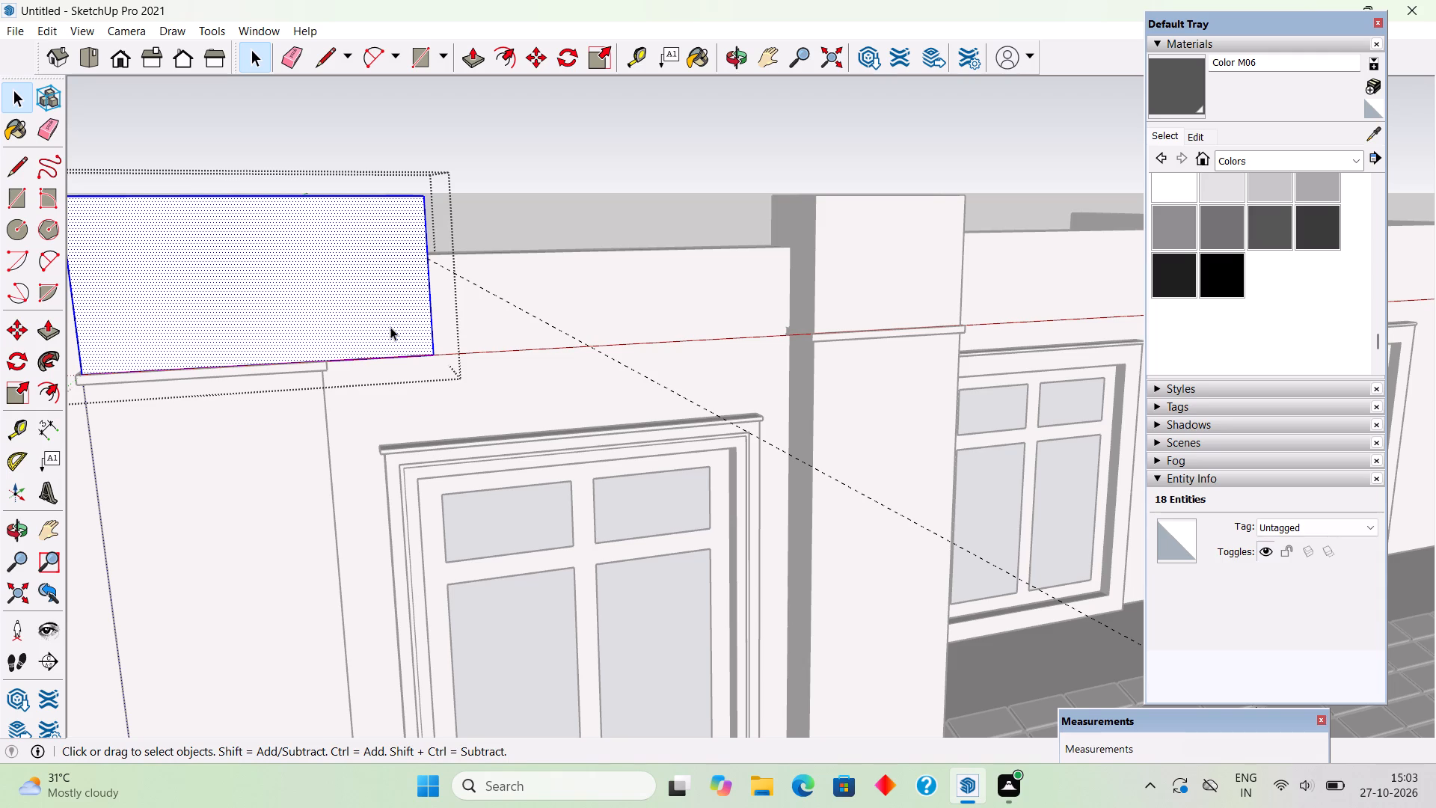
Draw a concave arc with a 5.5" bulge on the block's front face, from the column's inner top corner to the guide line.
{"action": "scroll", "coordinate": [390, 327], "scroll_direction": "up", "scroll_amount": 3}
{"action": "middle_click_drag", "start_coordinate": [339, 364], "coordinate": [321, 445]}
{"action": "scroll", "coordinate": [285, 455], "scroll_direction": "up", "scroll_amount": 11}
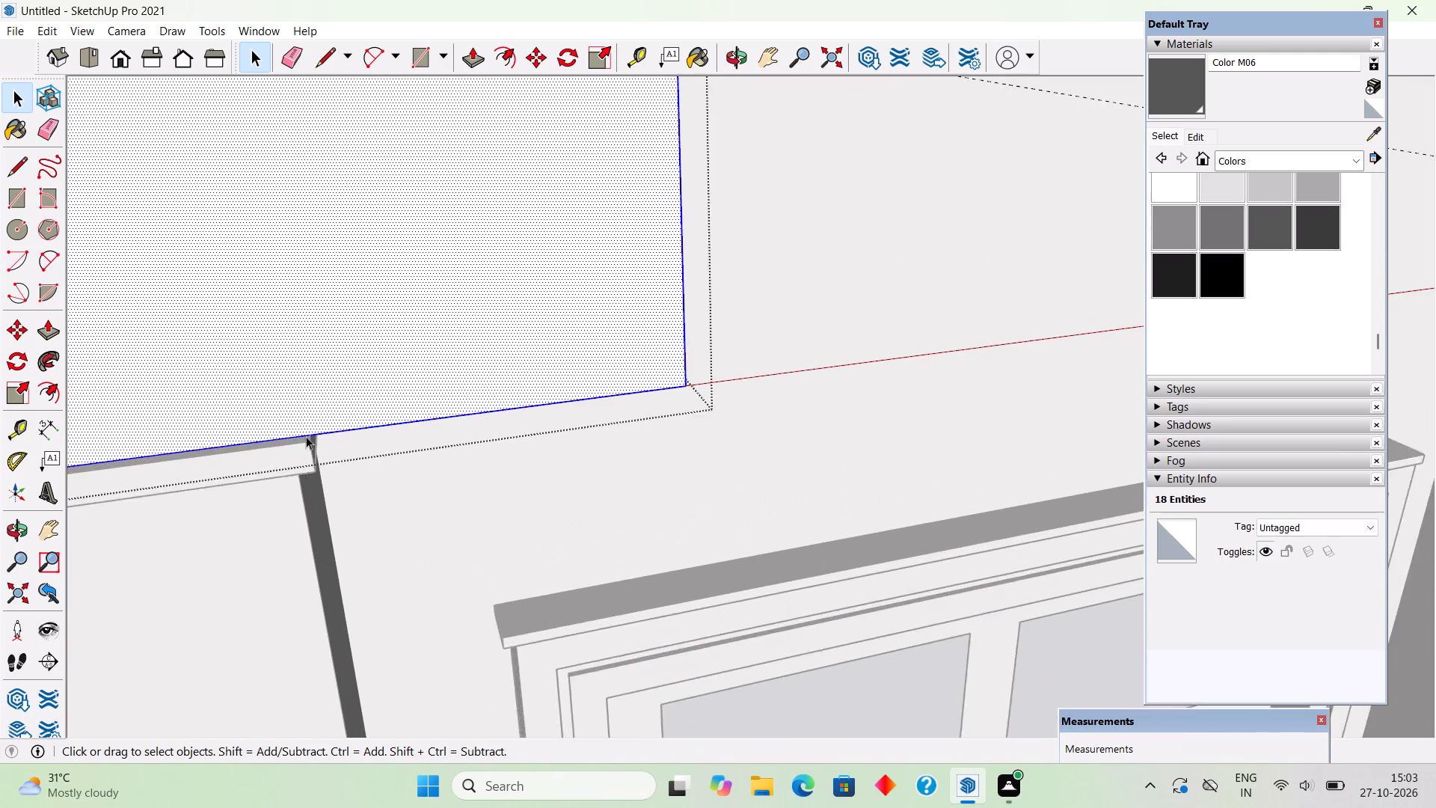
{"action": "scroll", "coordinate": [306, 436], "scroll_direction": "up", "scroll_amount": 8}
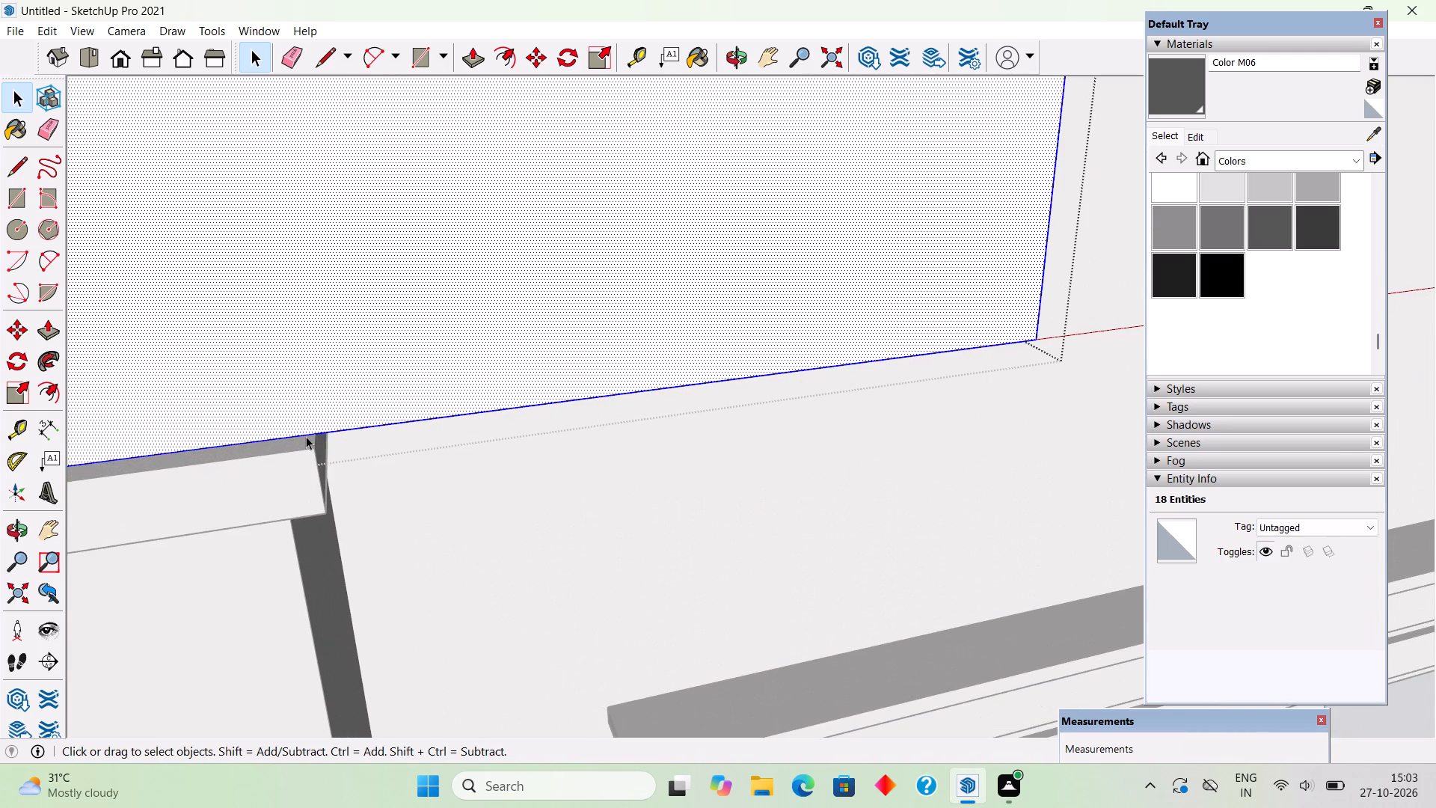
{"action": "key", "text": "a"}
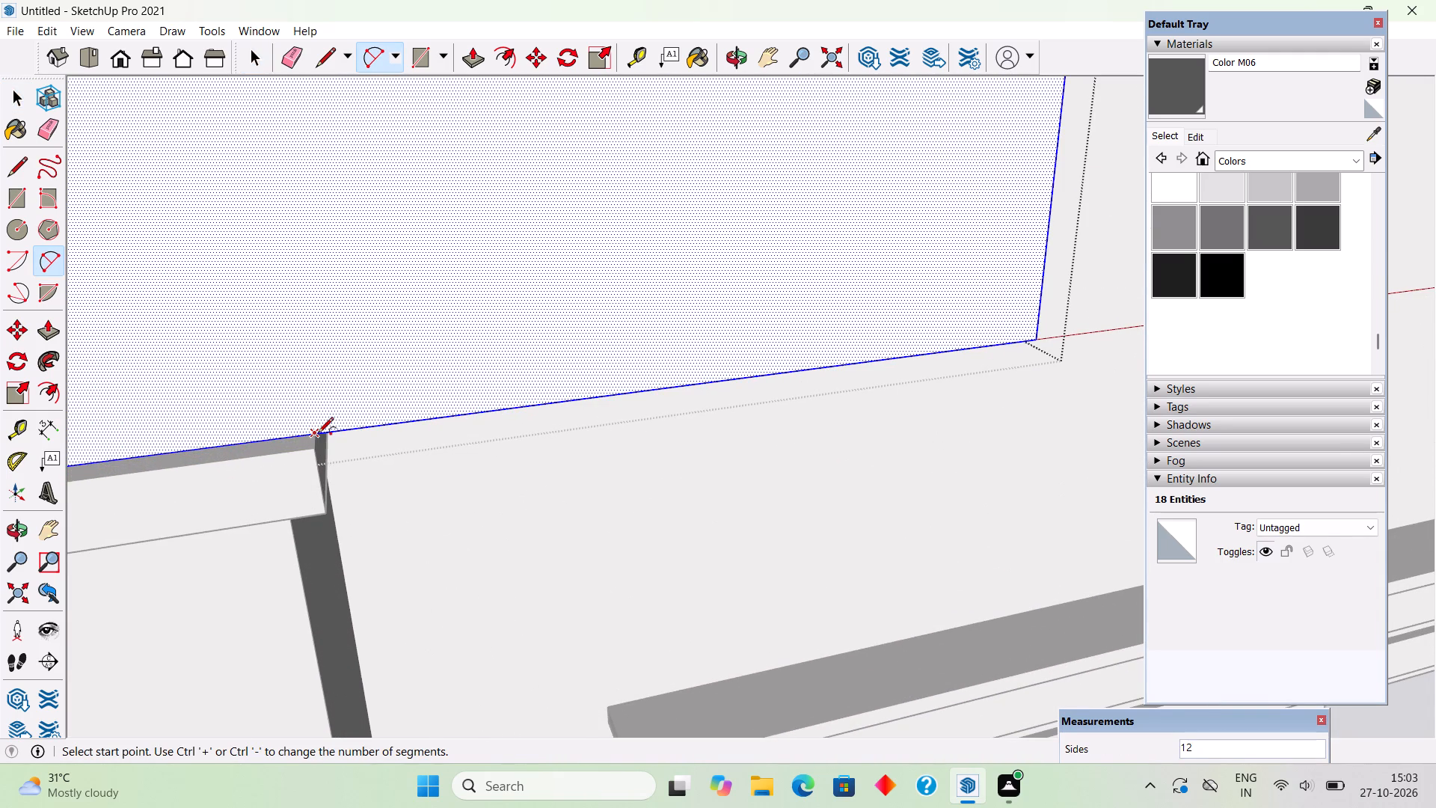
{"action": "left_click", "coordinate": [318, 434]}
{"action": "scroll", "coordinate": [327, 408], "scroll_direction": "down", "scroll_amount": 15}
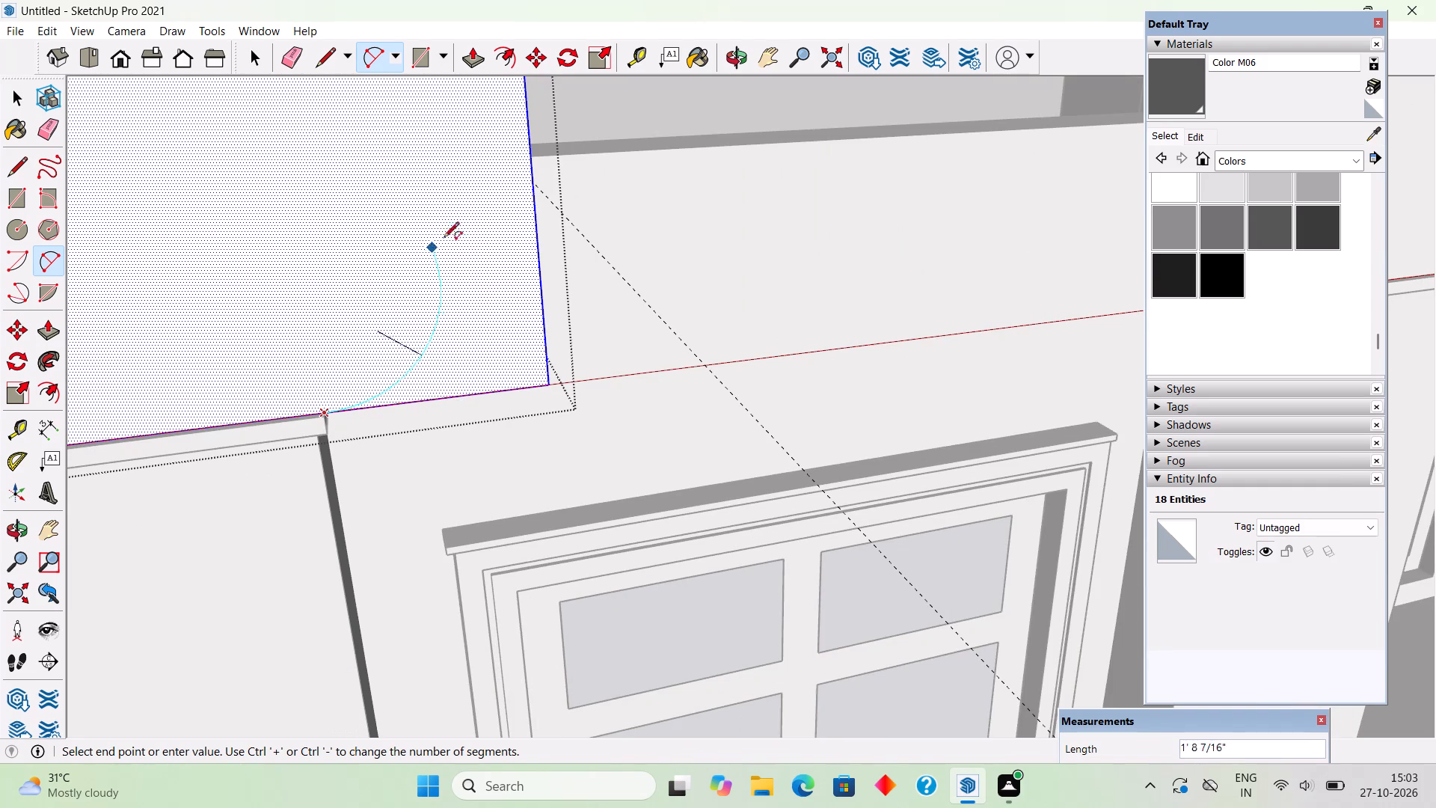
{"action": "left_click", "coordinate": [534, 189]}
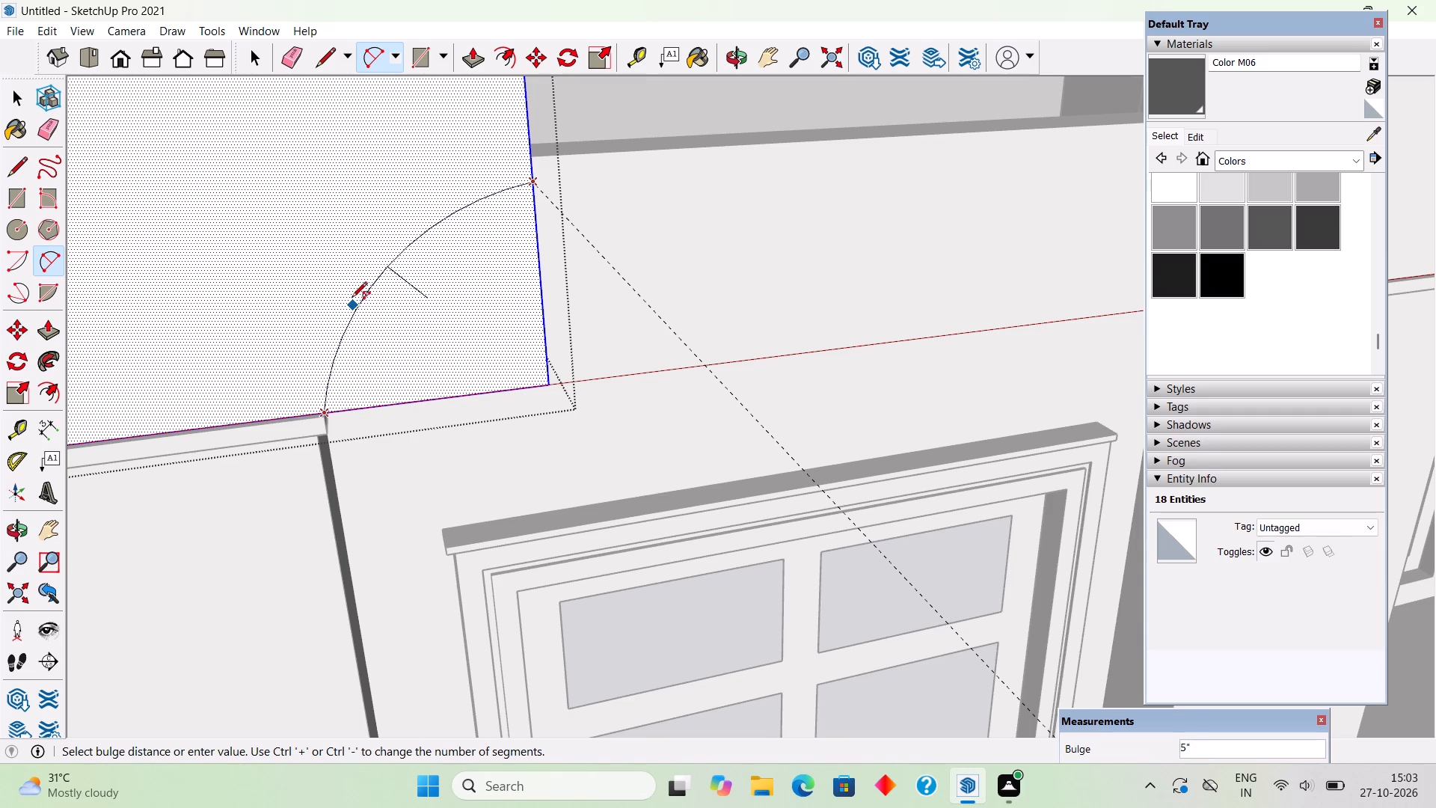
{"action": "type", "text": "5.5\""}
{"action": "key", "text": "Return"}
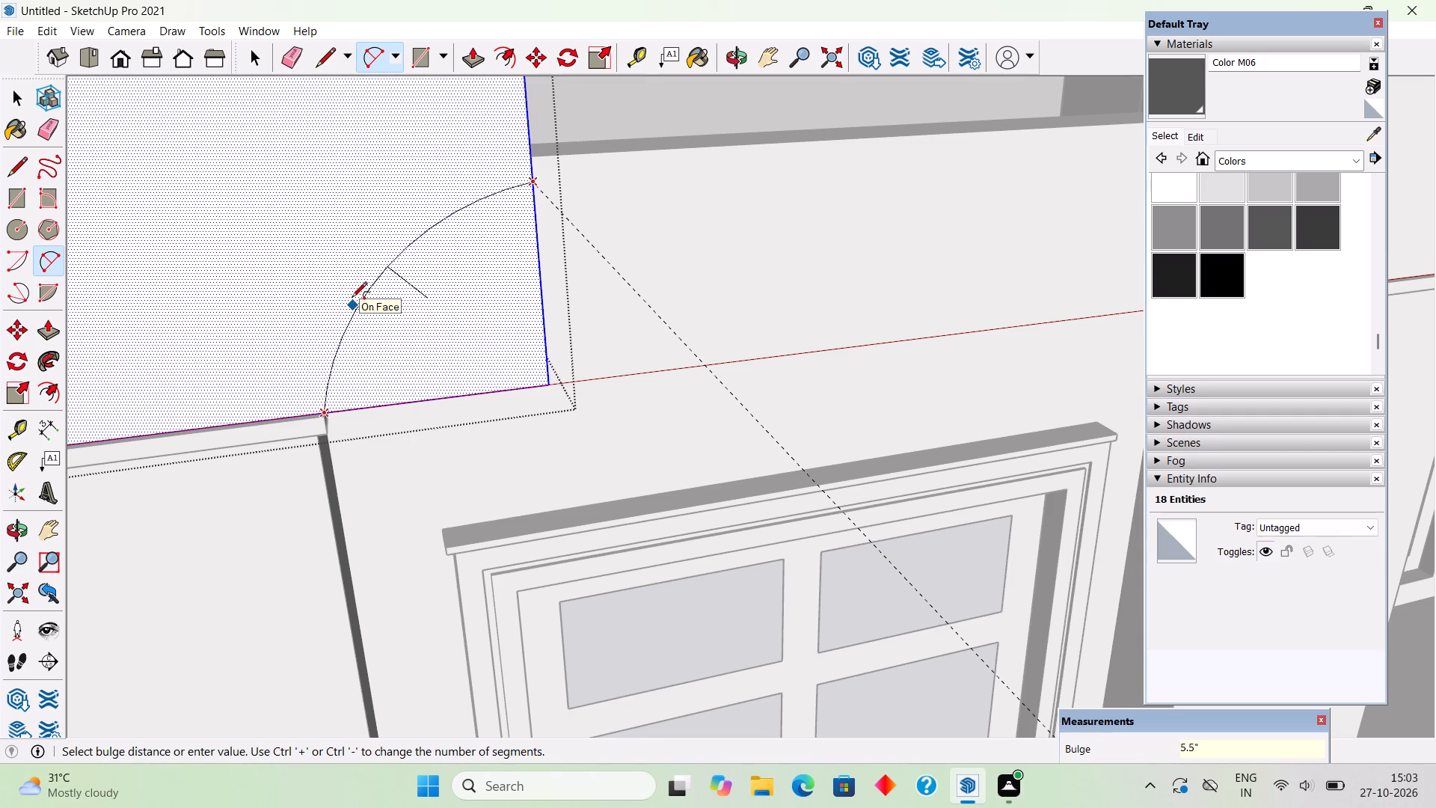
Push the quarter-round face below the arc about 1' 4" back into the block extension.
{"action": "key", "text": "space"}
{"action": "left_click", "coordinate": [383, 349]}
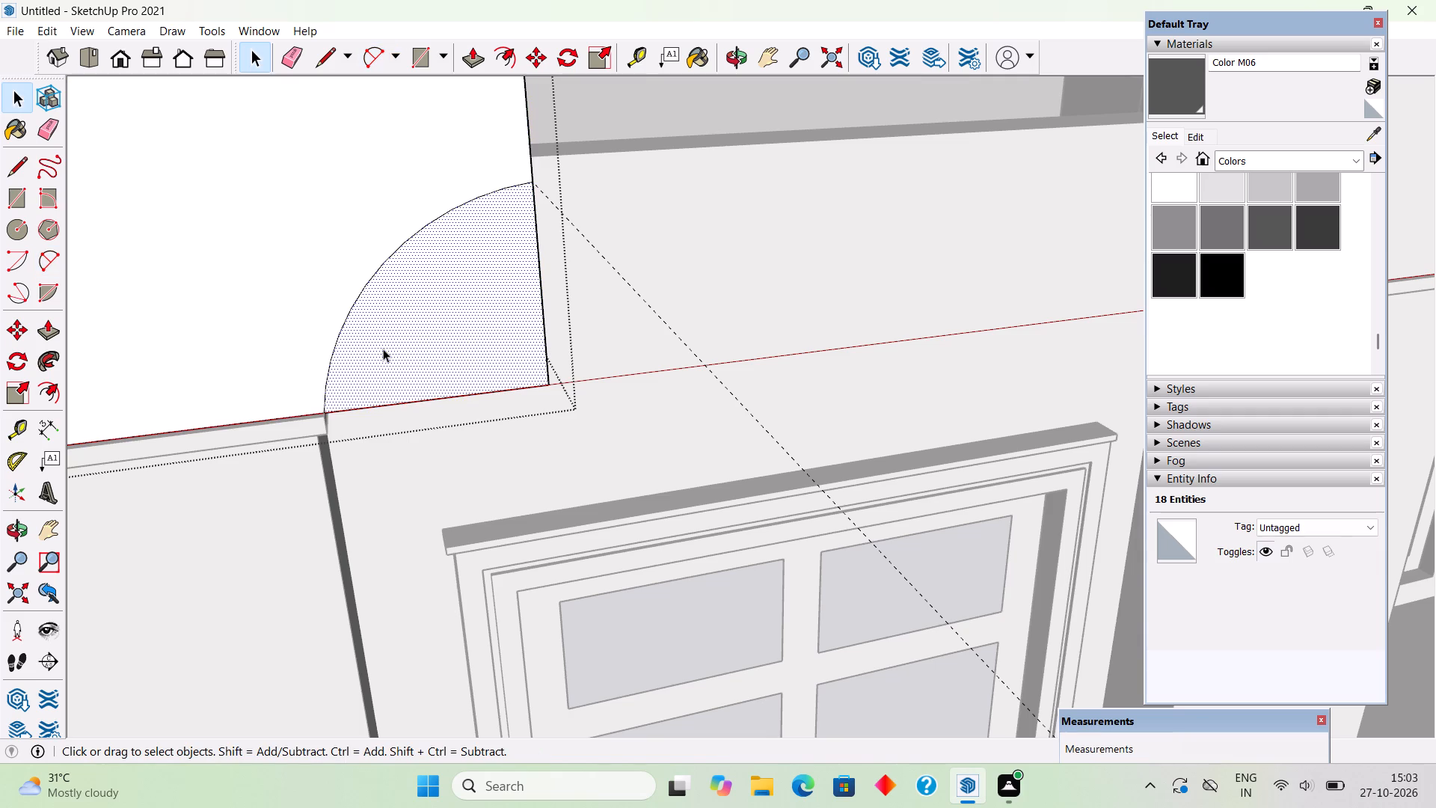
{"action": "key", "text": "p"}
{"action": "left_click_drag", "start_coordinate": [383, 349], "coordinate": [455, 284]}
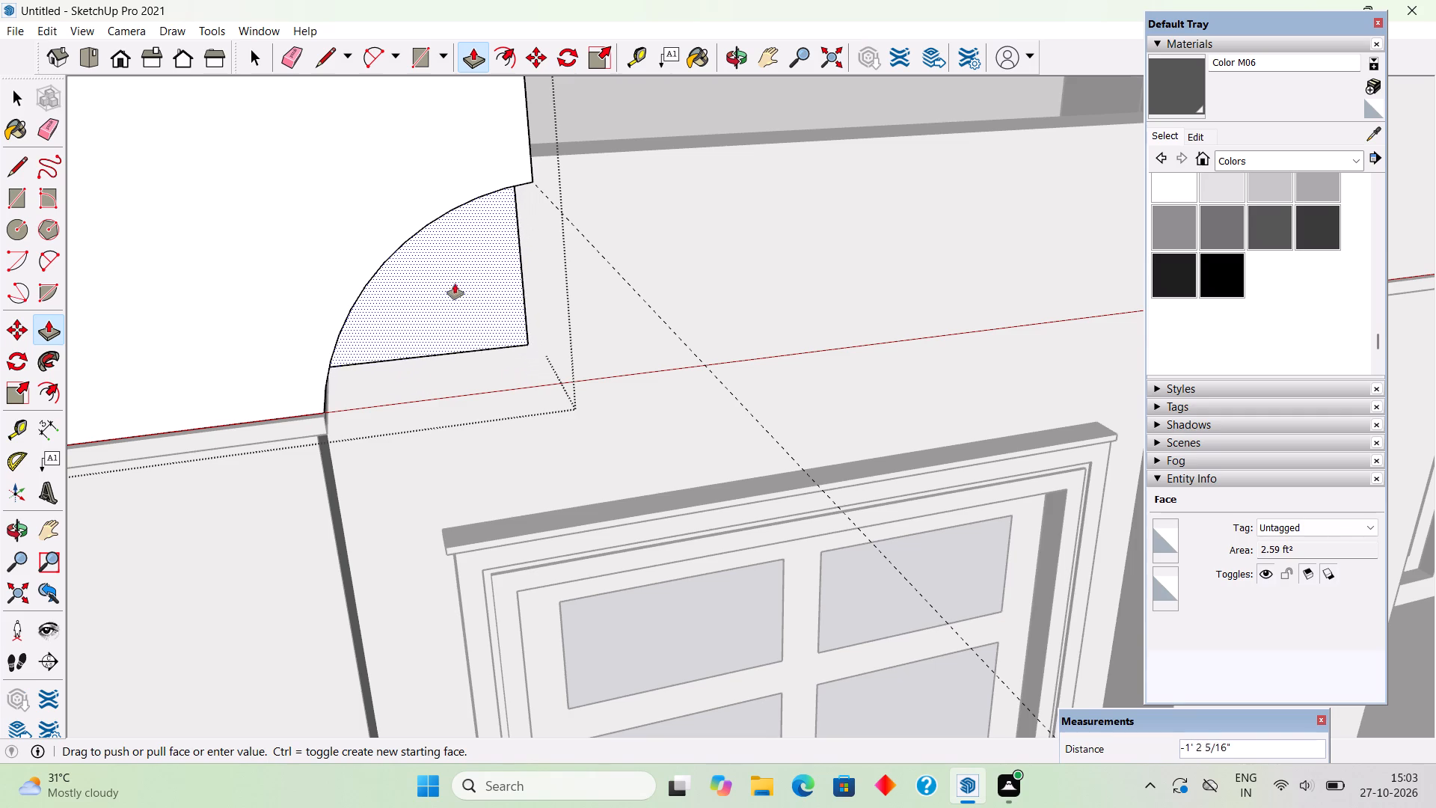
{"action": "left_click_drag", "start_coordinate": [455, 284], "coordinate": [446, 285]}
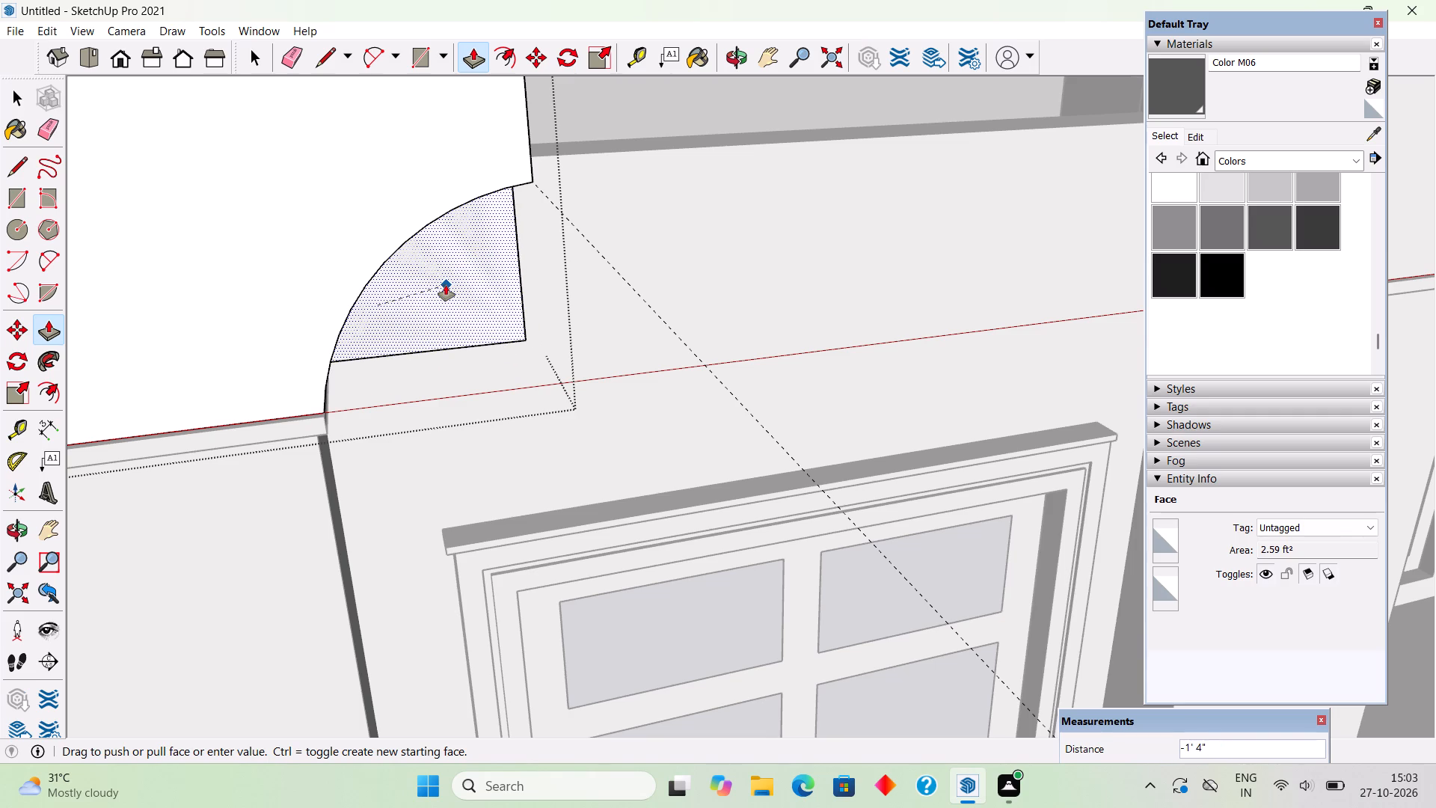
{"action": "key", "text": "space"}
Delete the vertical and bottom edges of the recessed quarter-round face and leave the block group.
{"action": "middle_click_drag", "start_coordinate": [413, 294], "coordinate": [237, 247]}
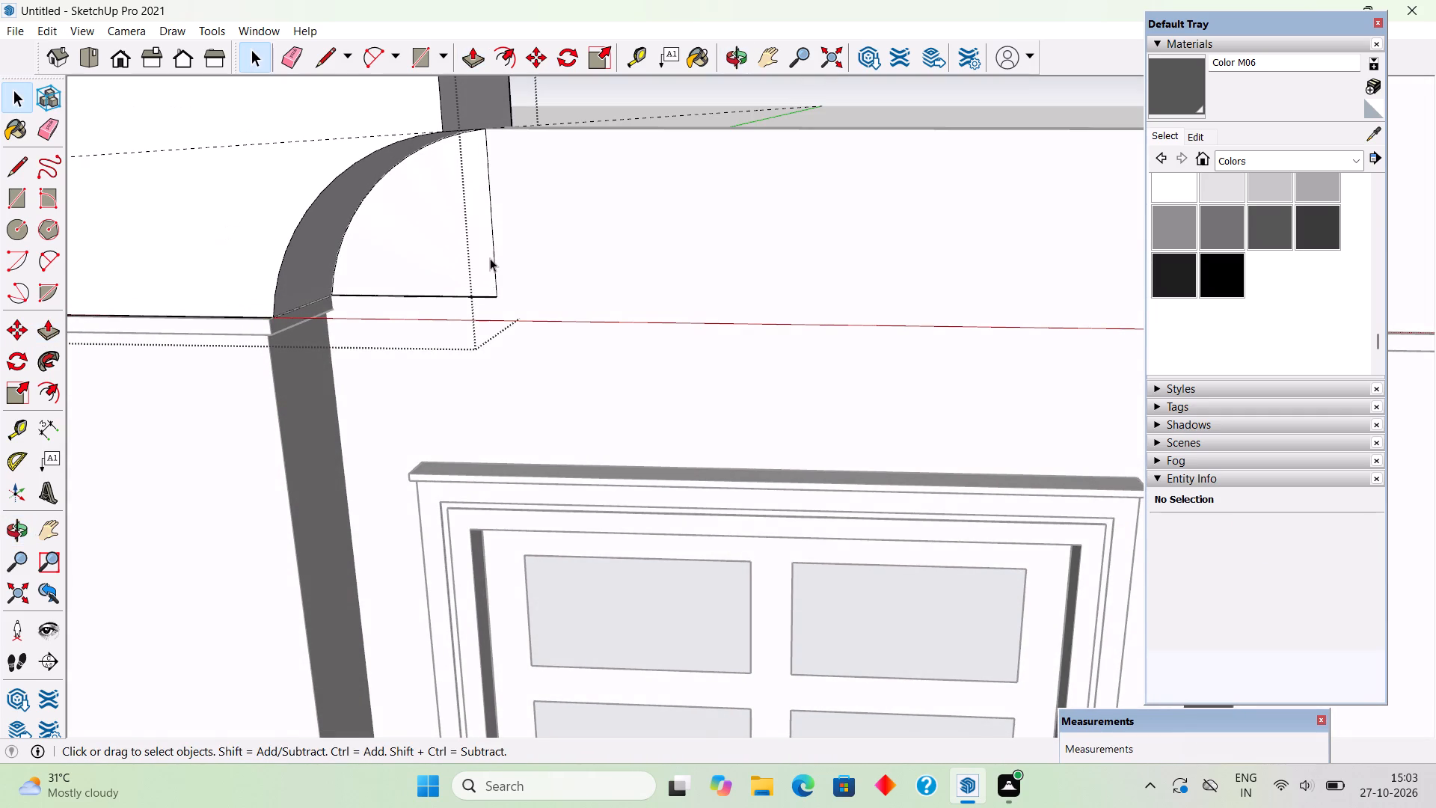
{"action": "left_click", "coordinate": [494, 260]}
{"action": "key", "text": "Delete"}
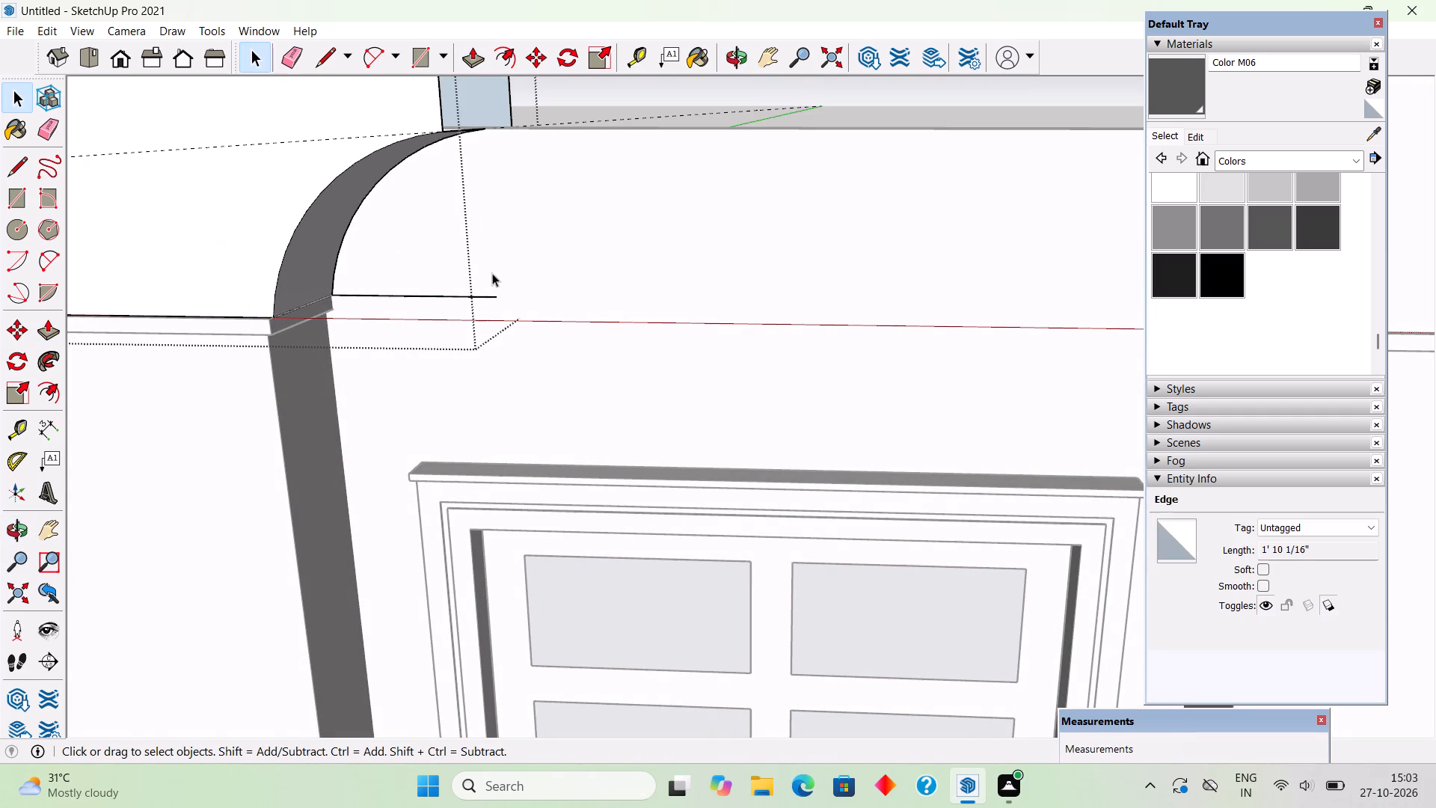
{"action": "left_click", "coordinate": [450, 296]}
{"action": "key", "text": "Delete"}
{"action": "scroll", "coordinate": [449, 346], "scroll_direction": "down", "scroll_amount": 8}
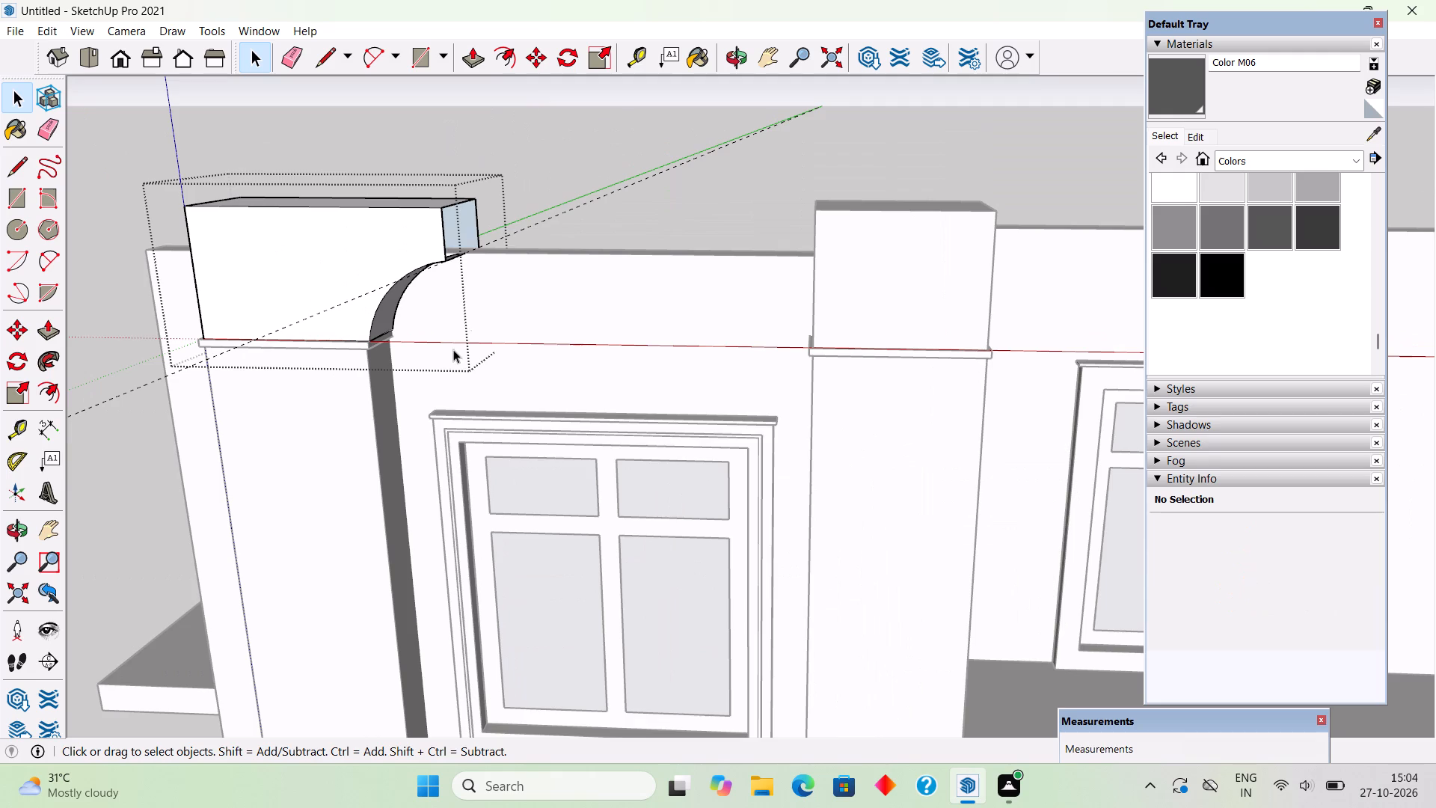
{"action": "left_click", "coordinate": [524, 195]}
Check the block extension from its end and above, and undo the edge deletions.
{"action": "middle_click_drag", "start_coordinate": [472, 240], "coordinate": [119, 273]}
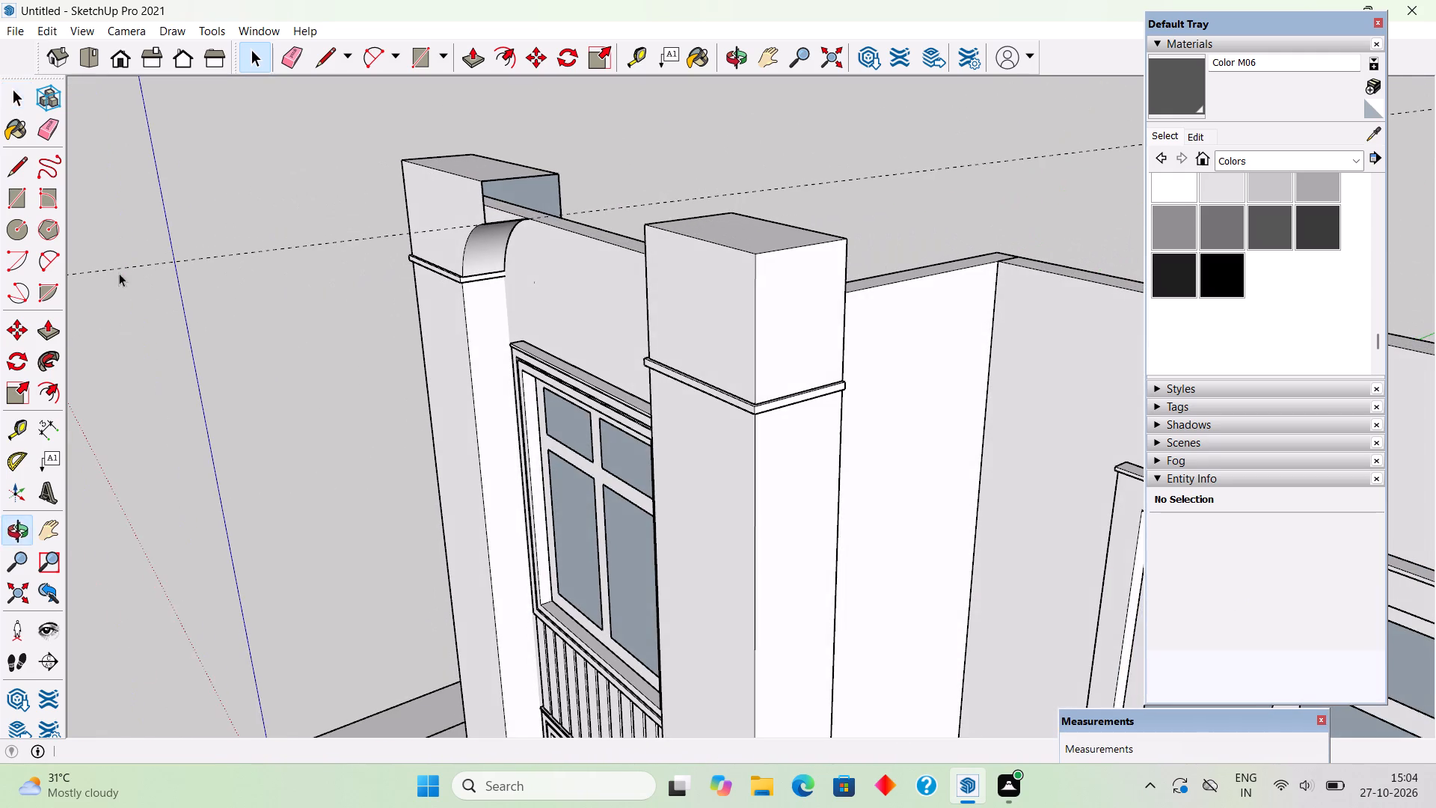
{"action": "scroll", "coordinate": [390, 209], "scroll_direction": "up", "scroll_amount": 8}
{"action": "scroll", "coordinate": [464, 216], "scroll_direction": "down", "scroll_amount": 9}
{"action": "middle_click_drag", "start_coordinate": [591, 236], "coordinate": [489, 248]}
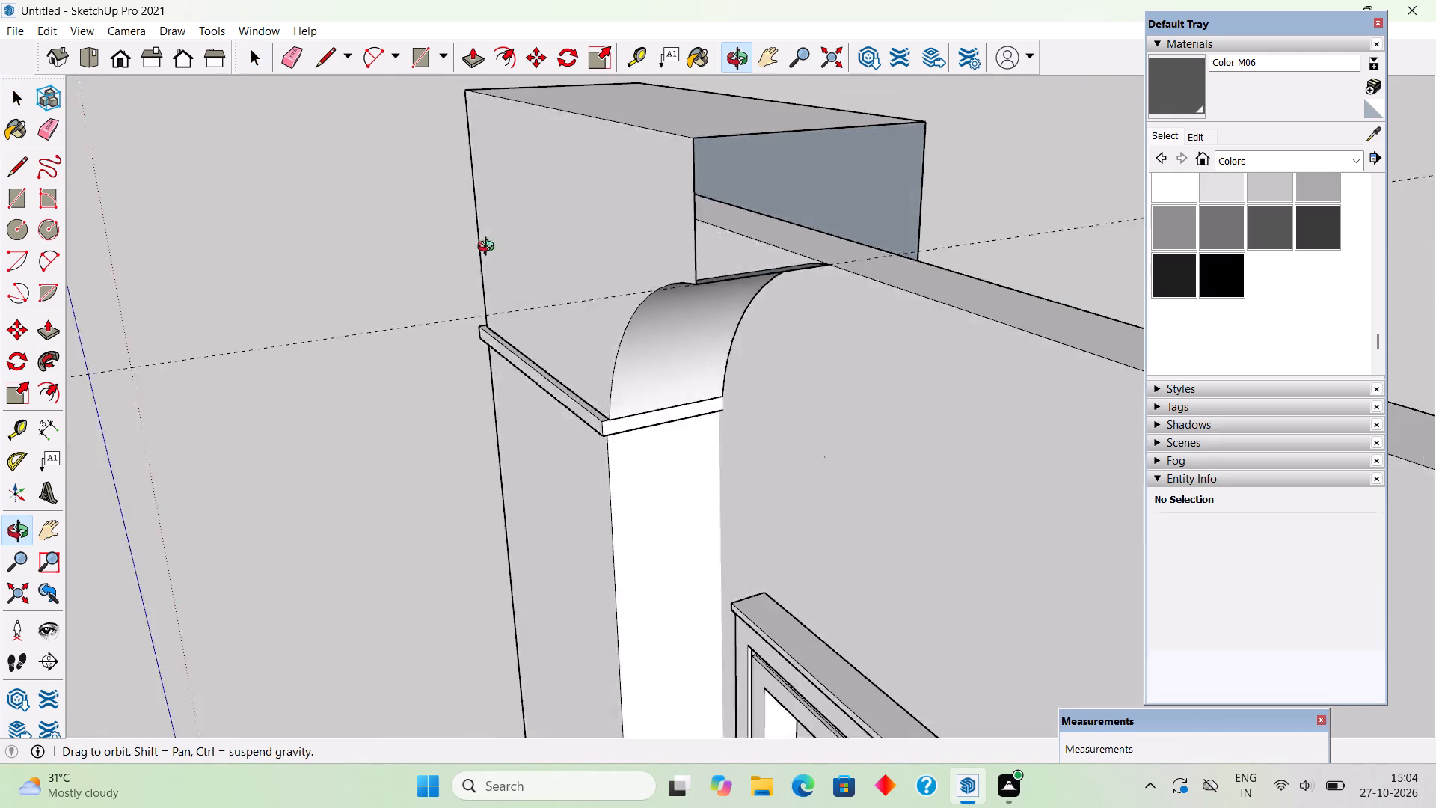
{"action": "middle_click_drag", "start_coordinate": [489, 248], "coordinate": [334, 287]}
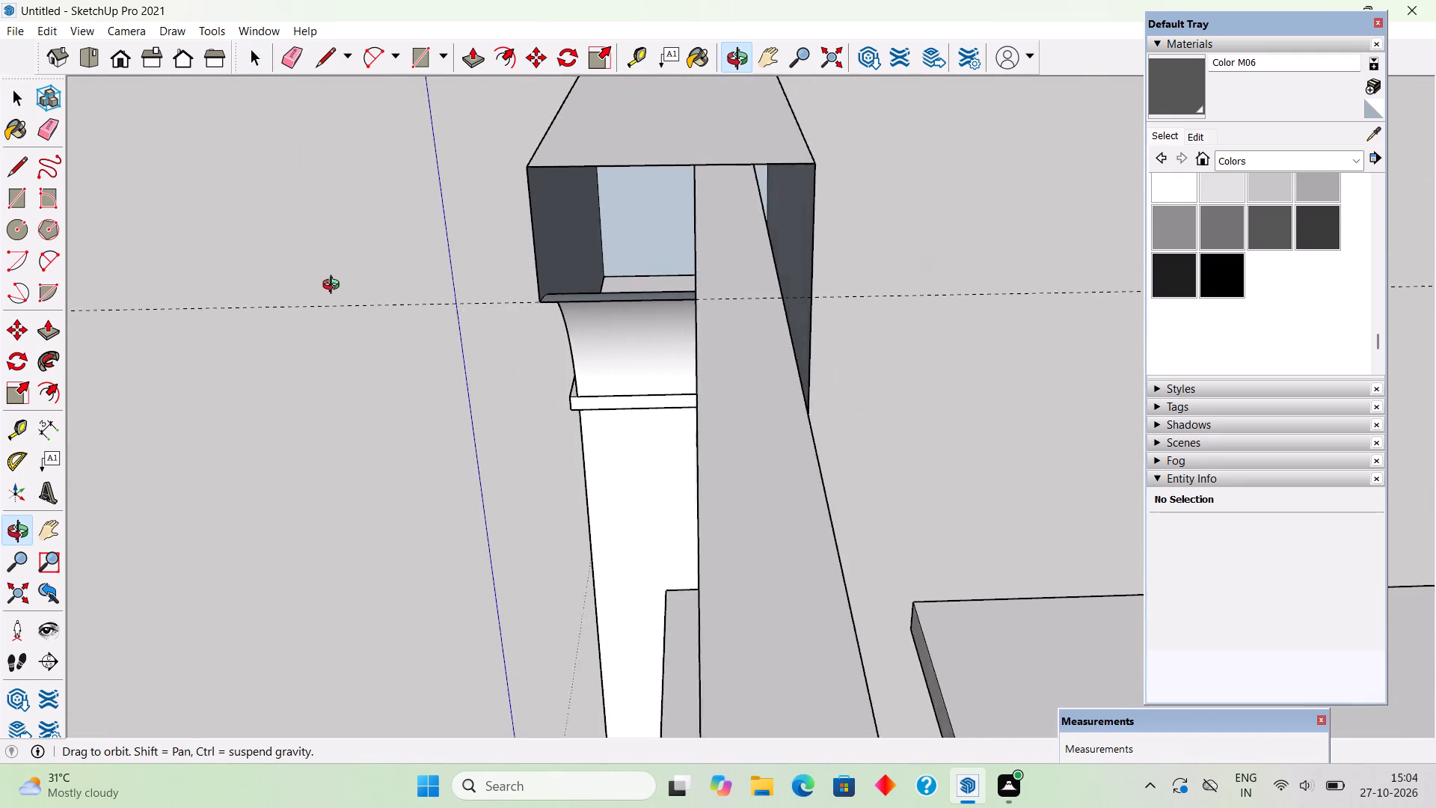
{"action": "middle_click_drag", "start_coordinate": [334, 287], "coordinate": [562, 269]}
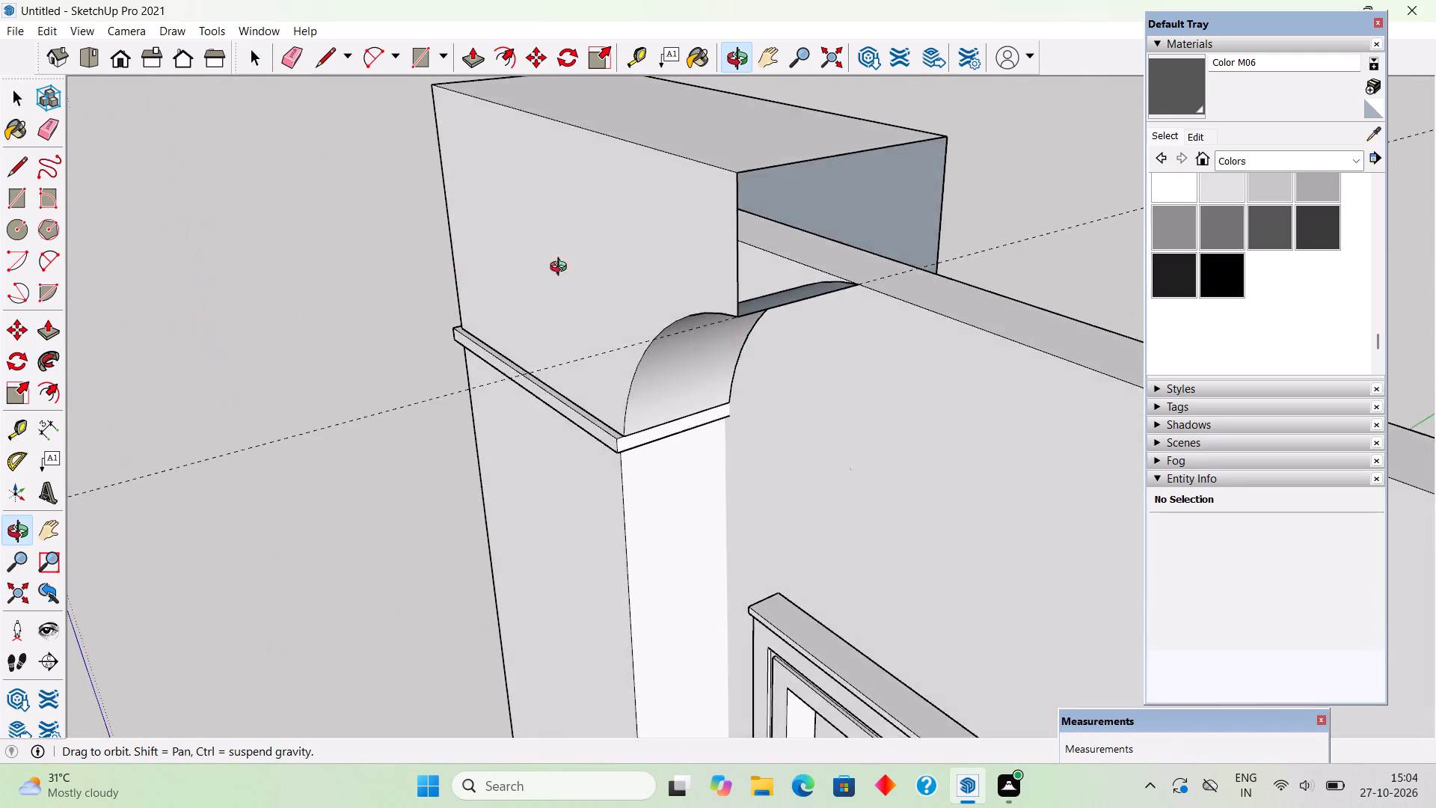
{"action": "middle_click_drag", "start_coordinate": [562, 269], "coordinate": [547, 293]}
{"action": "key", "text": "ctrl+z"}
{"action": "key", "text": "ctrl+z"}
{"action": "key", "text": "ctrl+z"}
Push the recessed quarter-round face a further 1' through to the block's back and leave the group.
{"action": "left_click", "coordinate": [778, 370]}
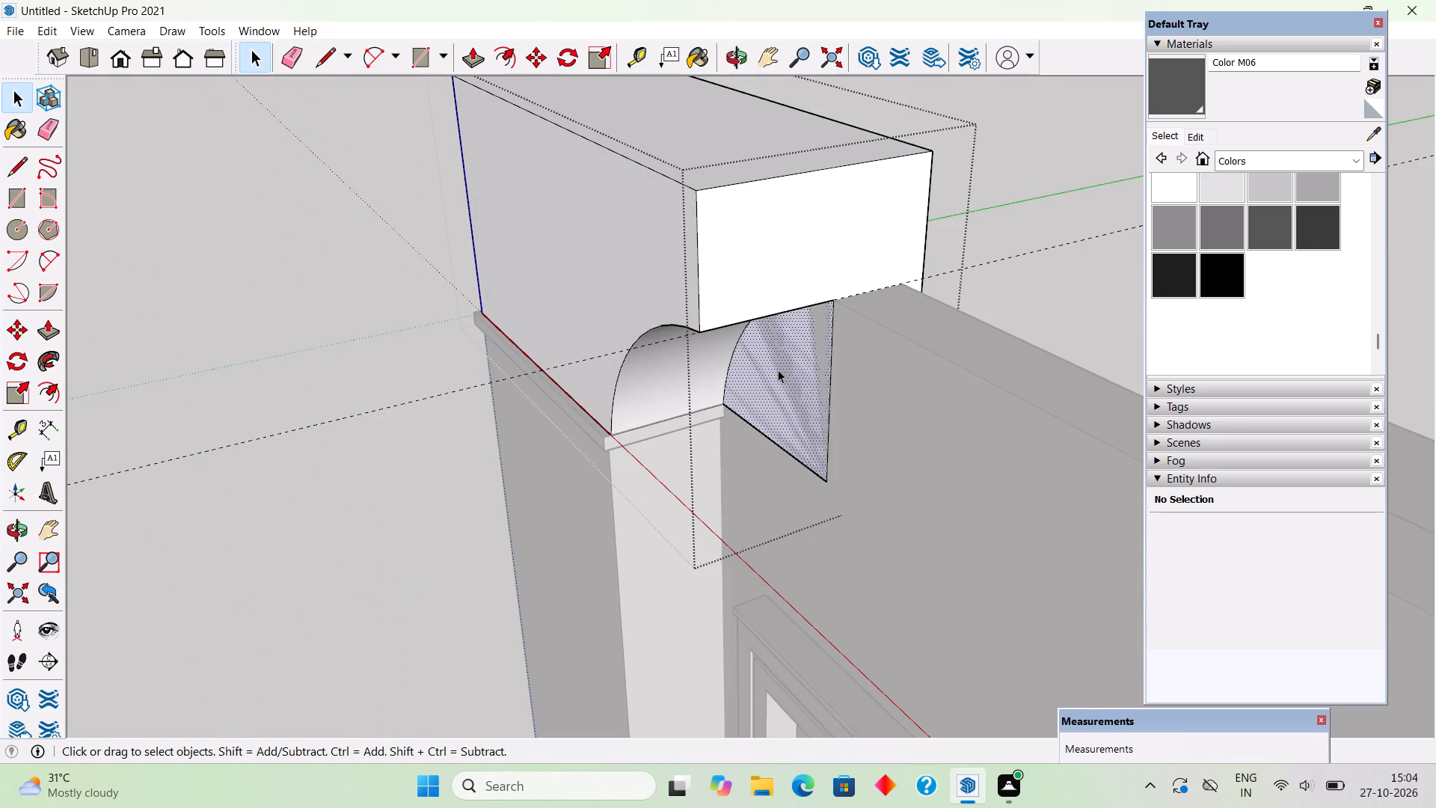
{"action": "key", "text": "p"}
{"action": "left_click", "coordinate": [778, 370]}
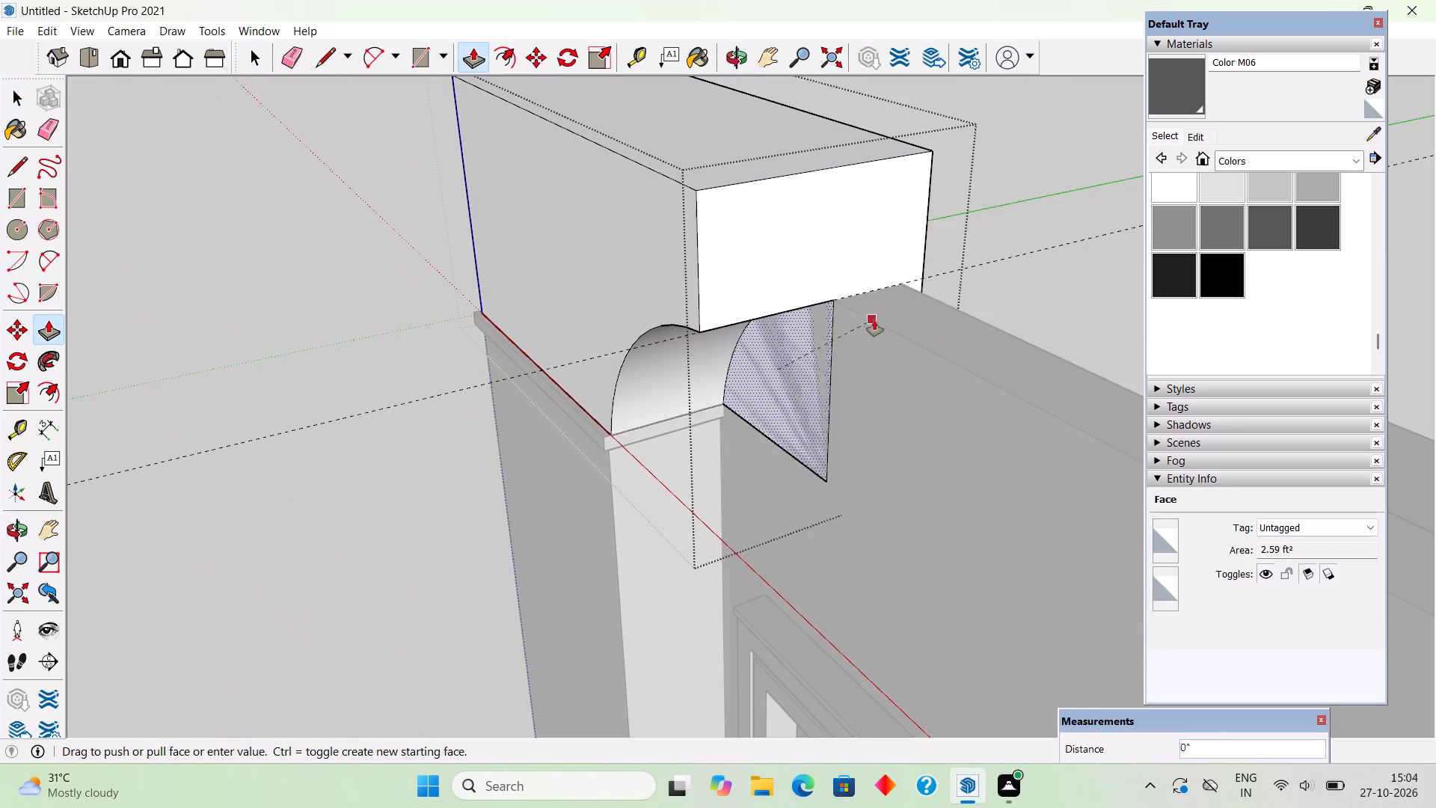
{"action": "left_click", "coordinate": [922, 282]}
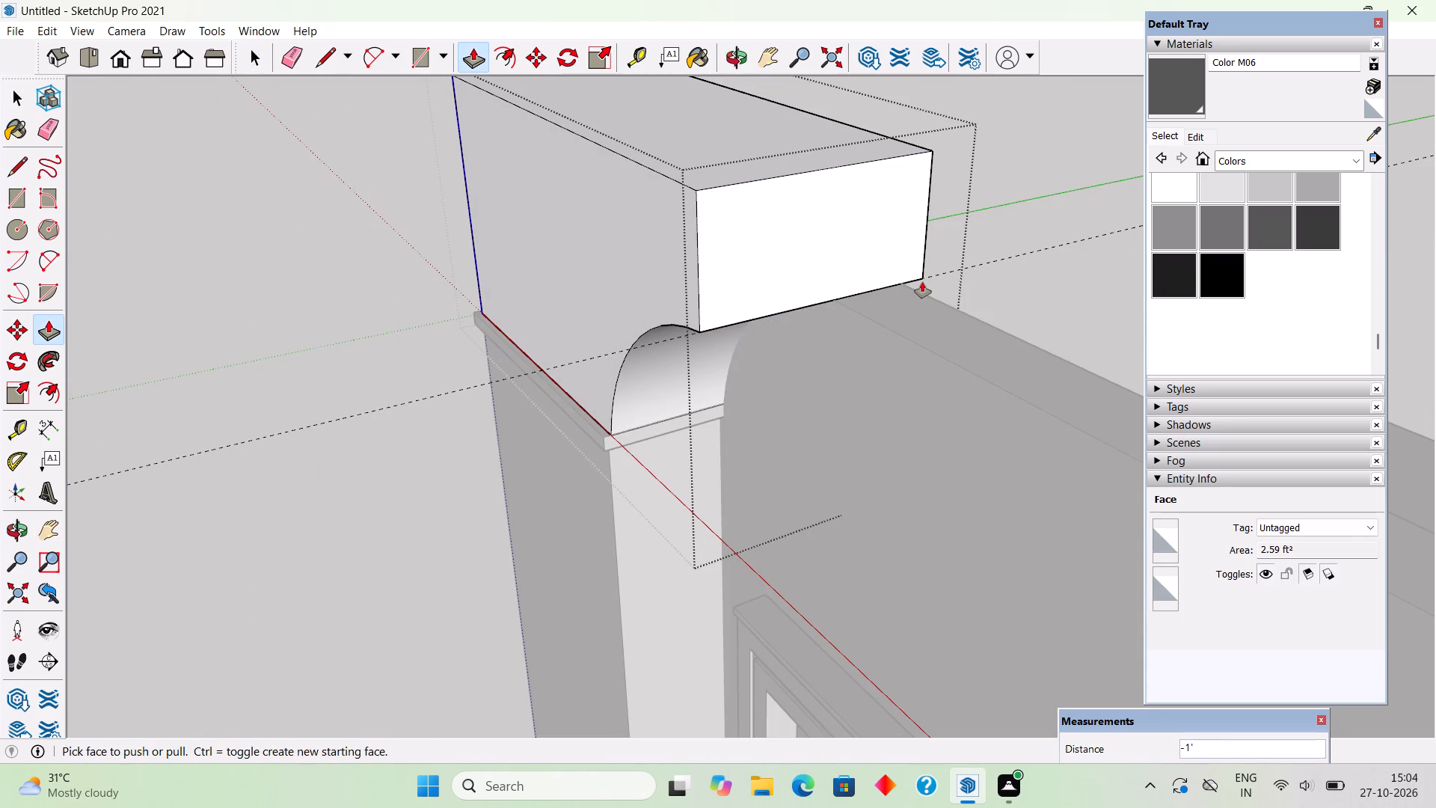
{"action": "key", "text": "space"}
{"action": "scroll", "coordinate": [922, 282], "scroll_direction": "down", "scroll_amount": 9}
{"action": "left_click", "coordinate": [944, 185]}
Examine the curved block extension against the wall, the stacked windows and the neighbouring capped column.
{"action": "middle_click_drag", "start_coordinate": [765, 382], "coordinate": [841, 337]}
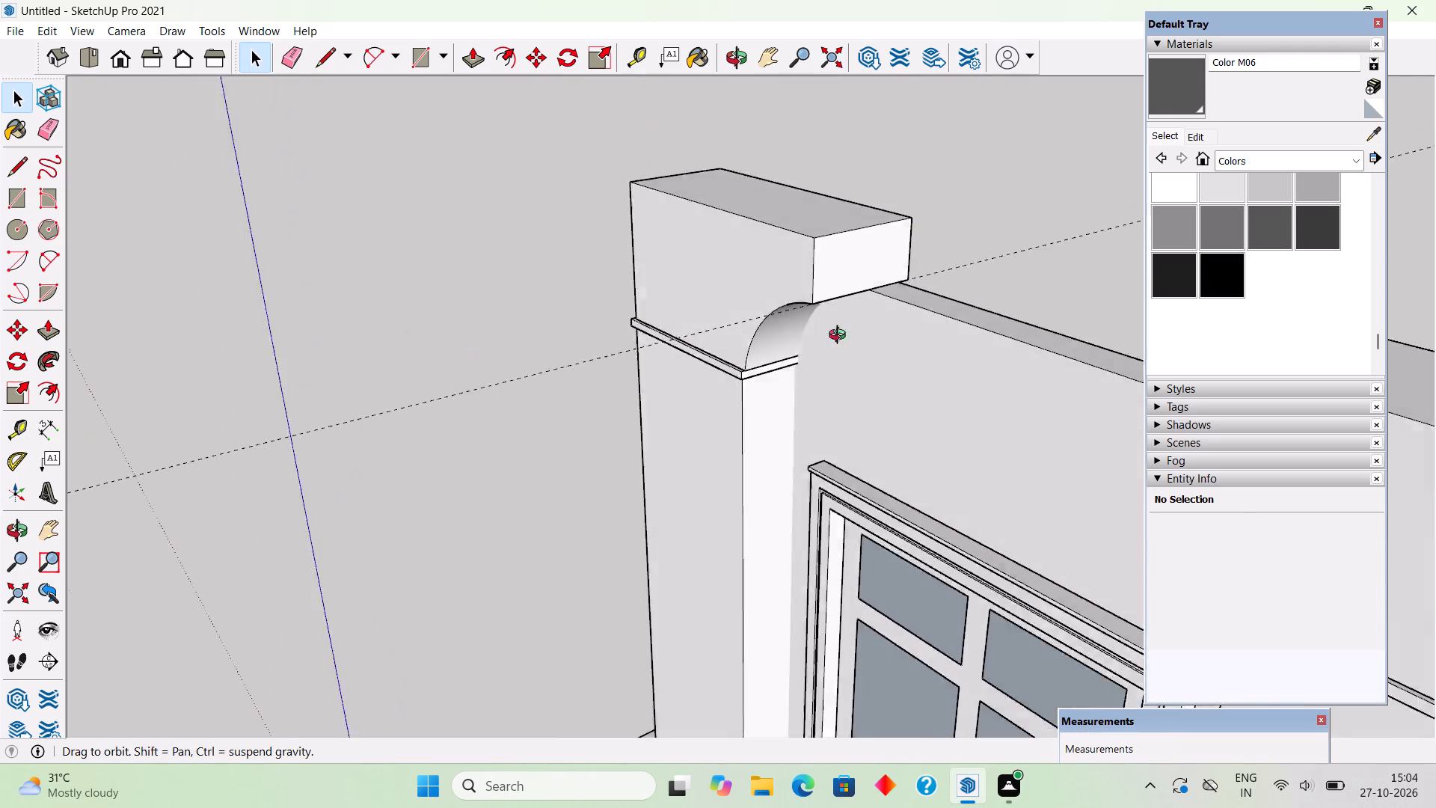
{"action": "middle_click_drag", "start_coordinate": [841, 337], "coordinate": [1037, 302]}
{"action": "middle_click_drag", "start_coordinate": [577, 421], "coordinate": [633, 201]}
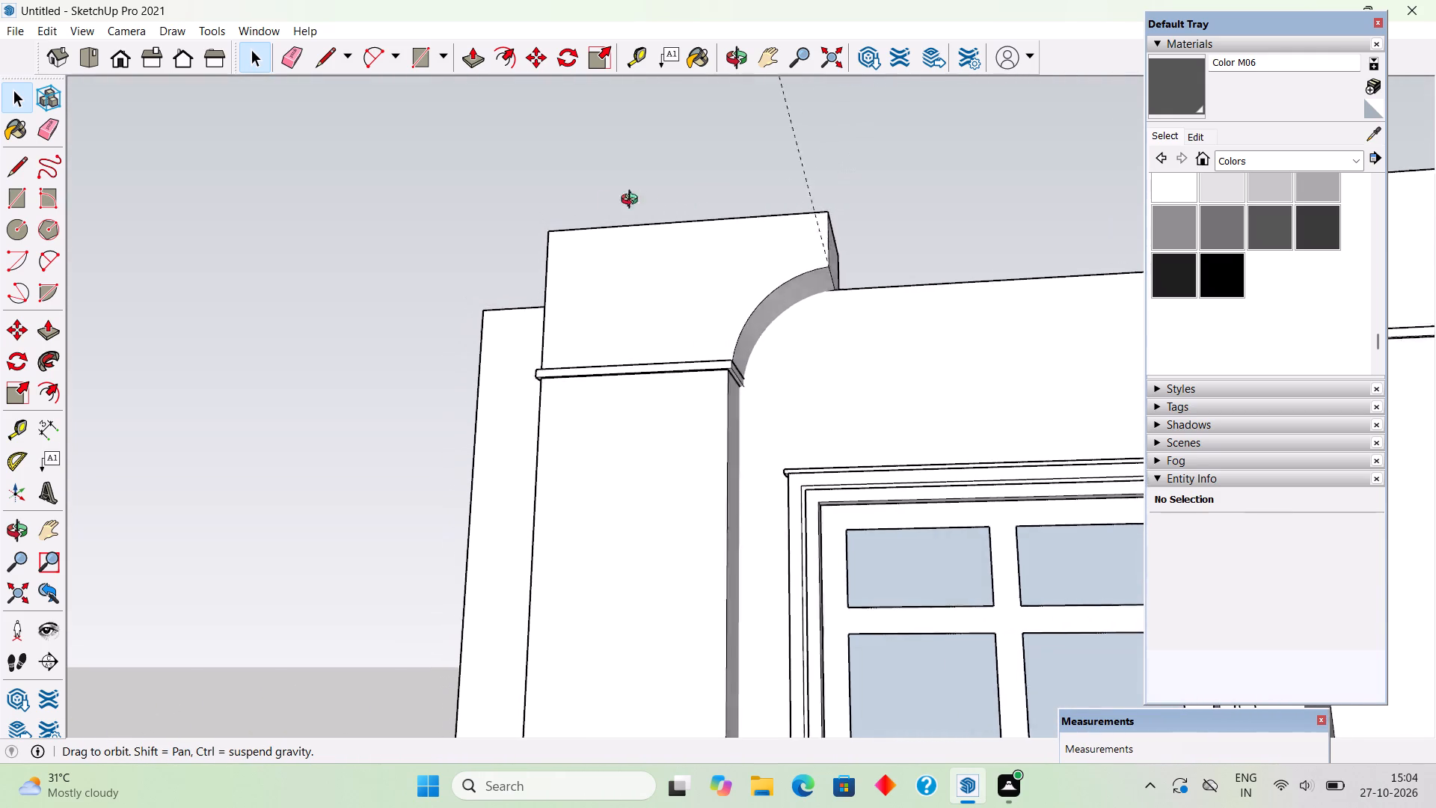
{"action": "middle_click_drag", "start_coordinate": [633, 201], "coordinate": [693, 299]}
{"action": "scroll", "coordinate": [681, 300], "scroll_direction": "down", "scroll_amount": 13}
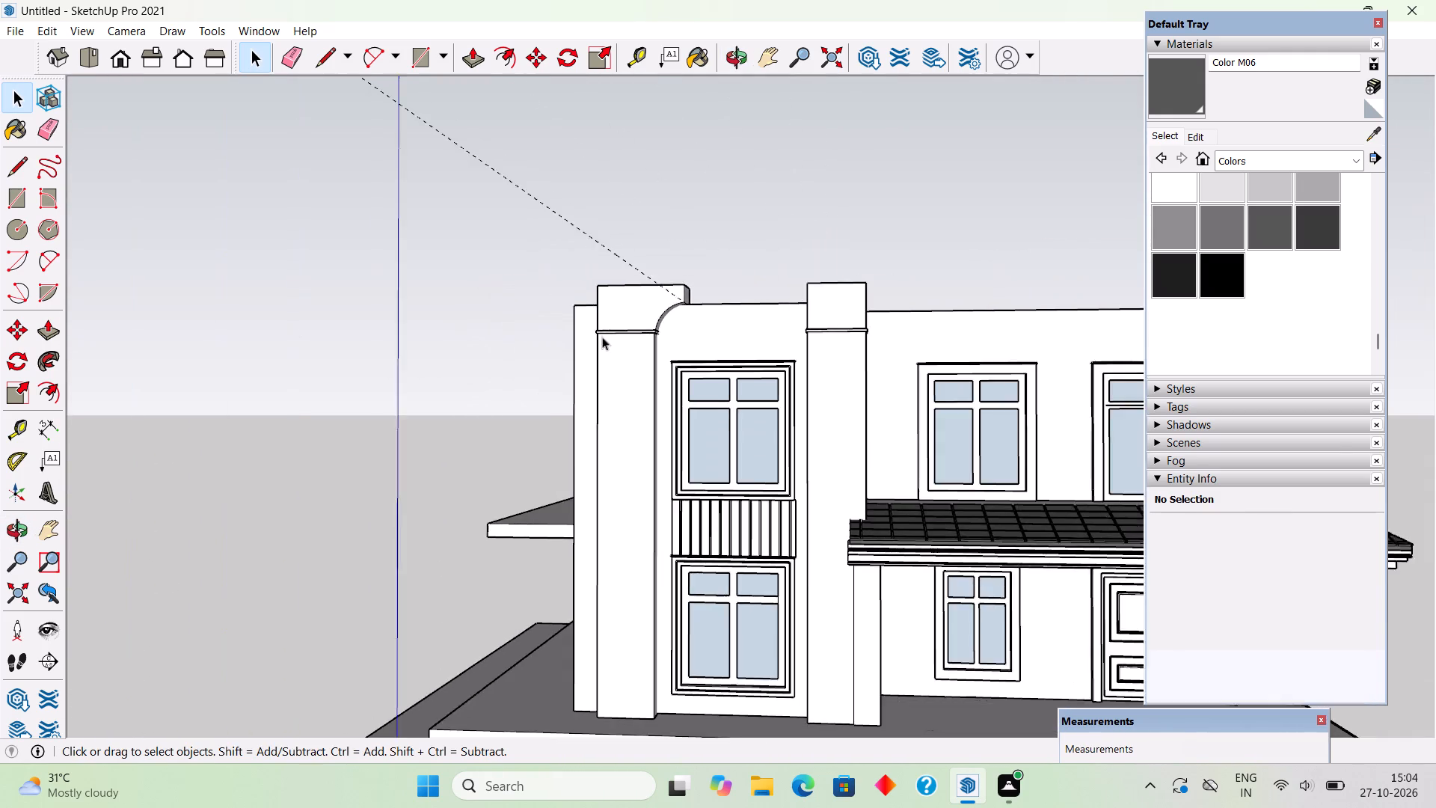
{"action": "middle_click_drag", "start_coordinate": [610, 347], "coordinate": [704, 399]}
{"action": "scroll", "coordinate": [815, 318], "scroll_direction": "up", "scroll_amount": 6}
{"action": "scroll", "coordinate": [831, 415], "scroll_direction": "up", "scroll_amount": 2}
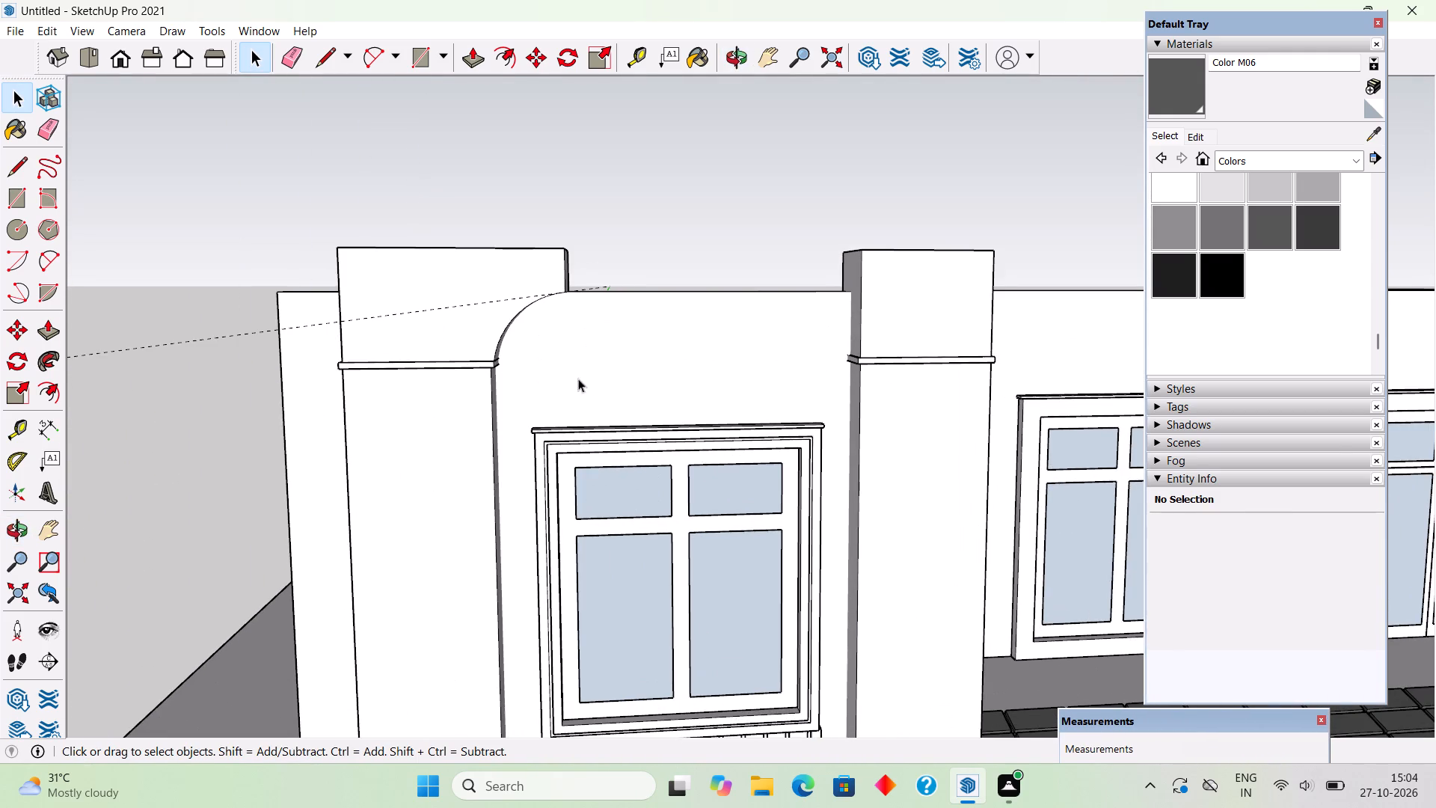
{"action": "middle_click_drag", "start_coordinate": [536, 377], "coordinate": [500, 413]}
{"action": "scroll", "coordinate": [449, 440], "scroll_direction": "up", "scroll_amount": 2}
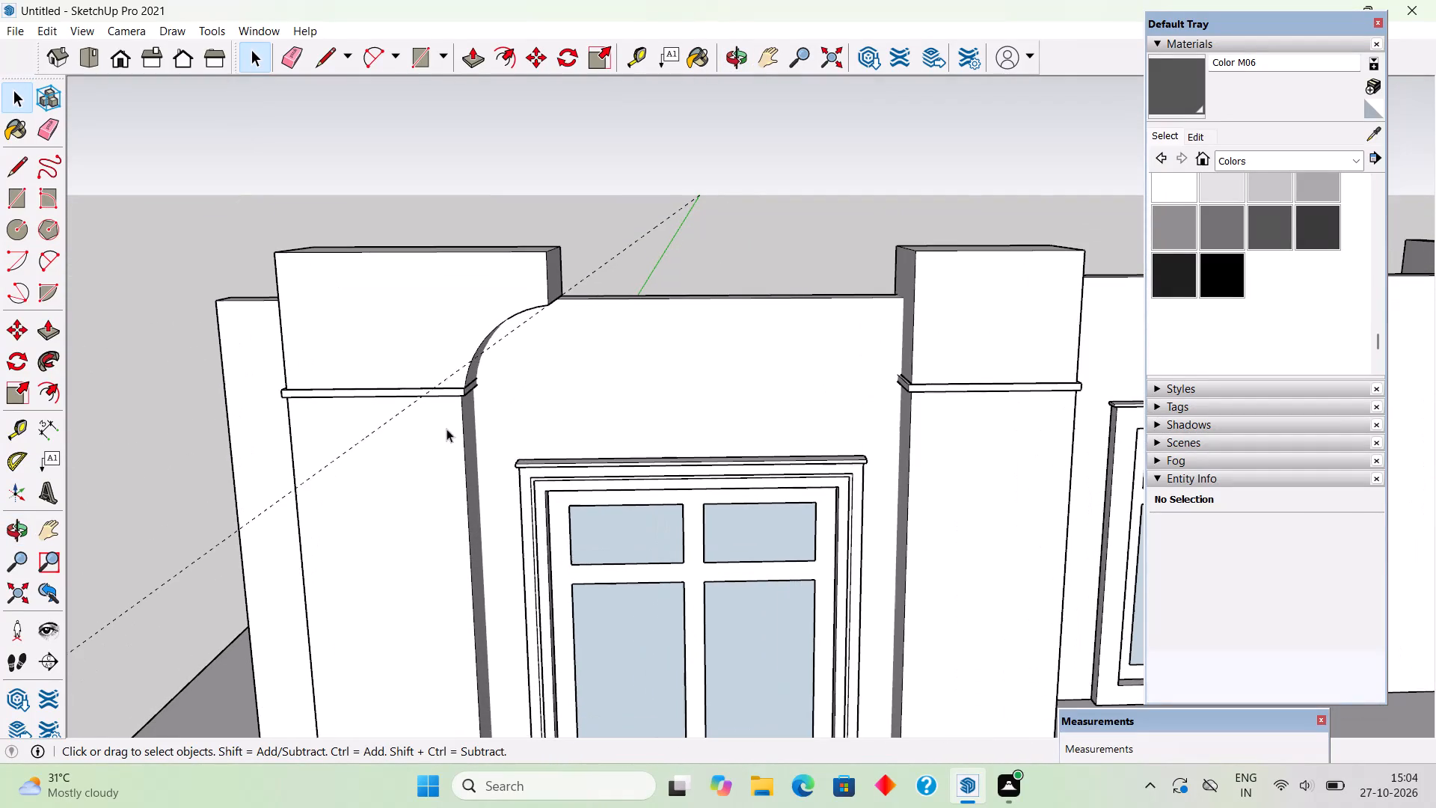
Place a guide line along the outer-corner column's inner front vertical edge, running up across the top block.
{"action": "middle_click_drag", "start_coordinate": [443, 422], "coordinate": [492, 506]}
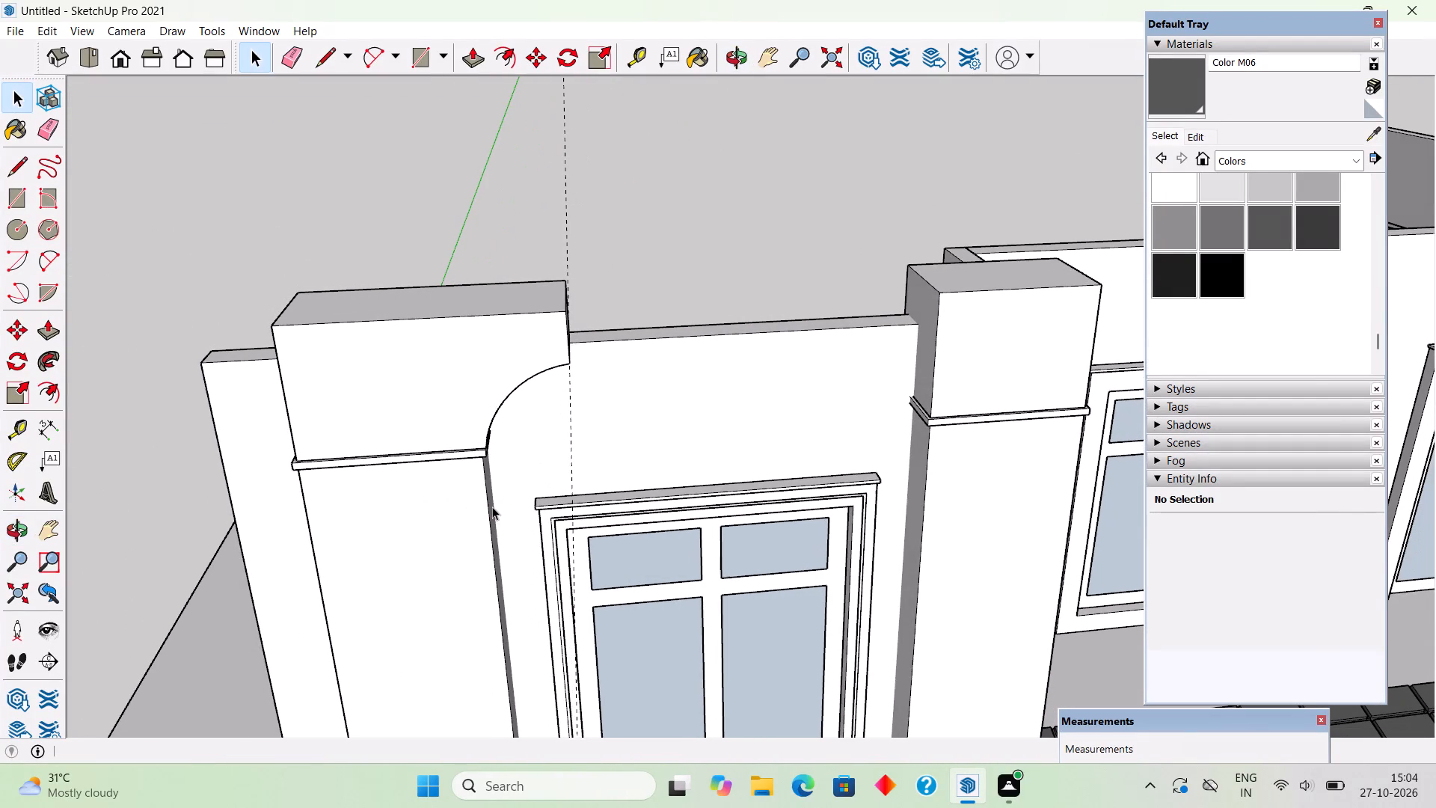
{"action": "key", "text": "t"}
{"action": "double_click", "coordinate": [492, 515]}
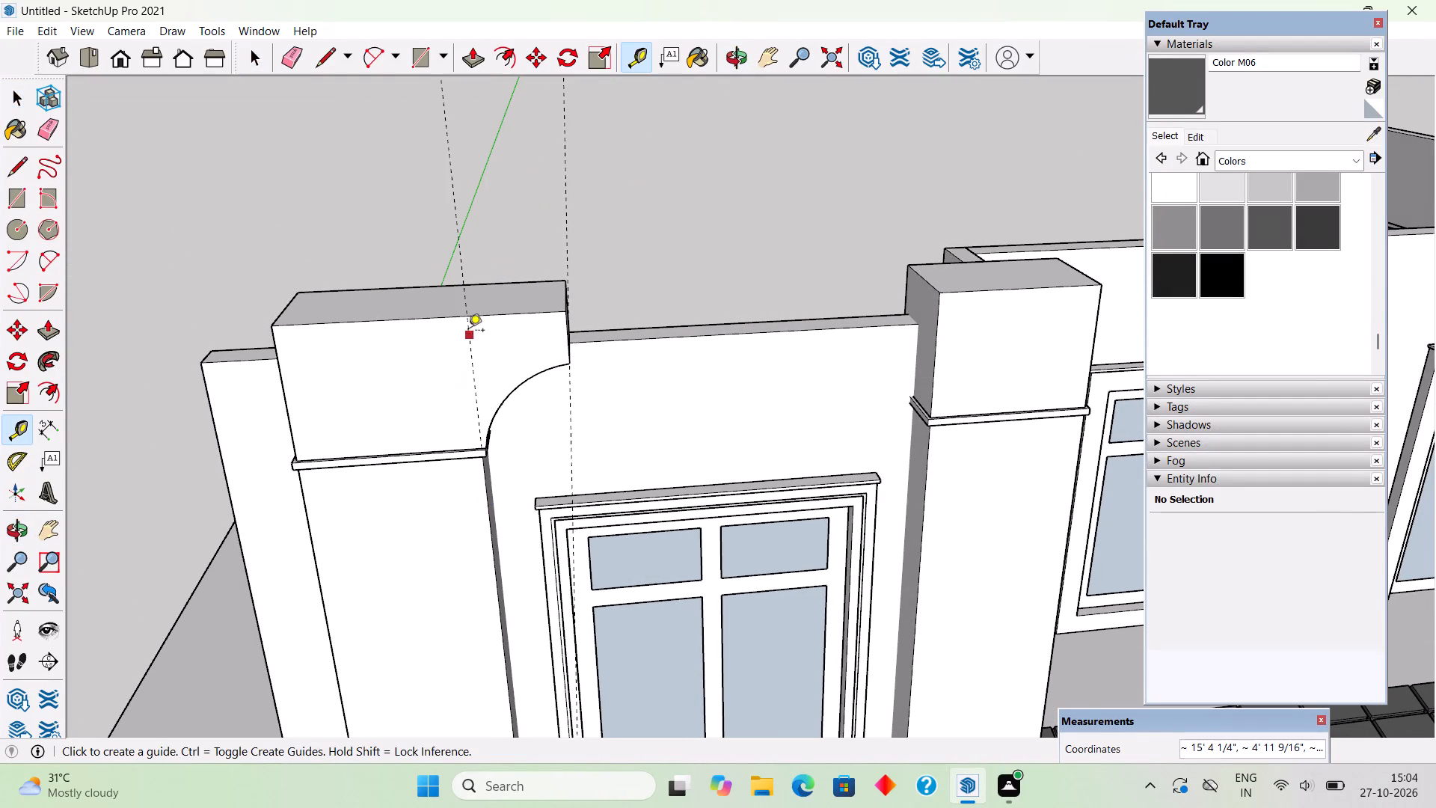
Measure the outer-corner block extension's length from the vertical guide line to the block's inner end.
{"action": "left_click", "coordinate": [468, 329]}
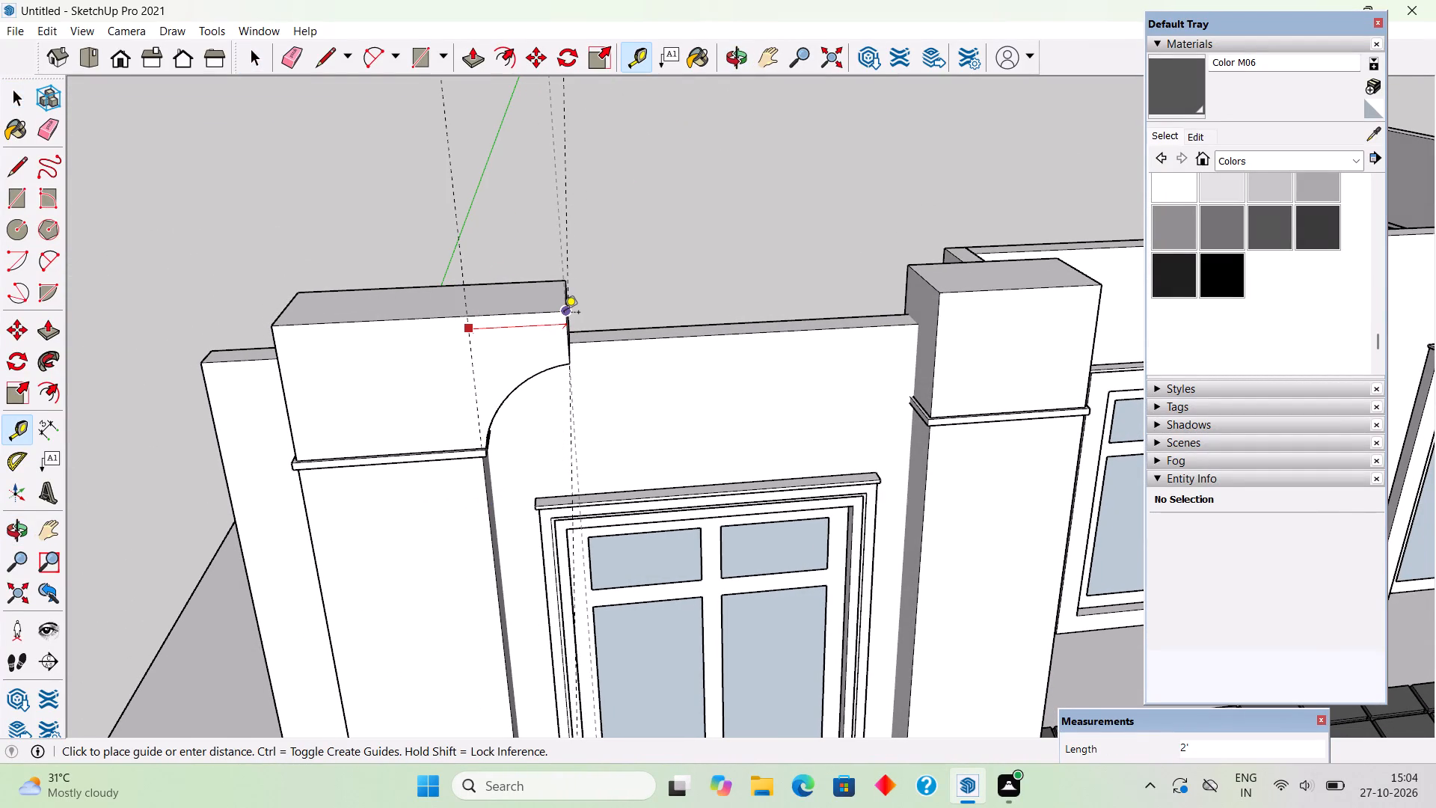
{"action": "key", "text": "space"}
Open the neighbouring column's top block and pull its inner end face 2' towards the outer-corner column.
{"action": "triple_click", "coordinate": [941, 356]}
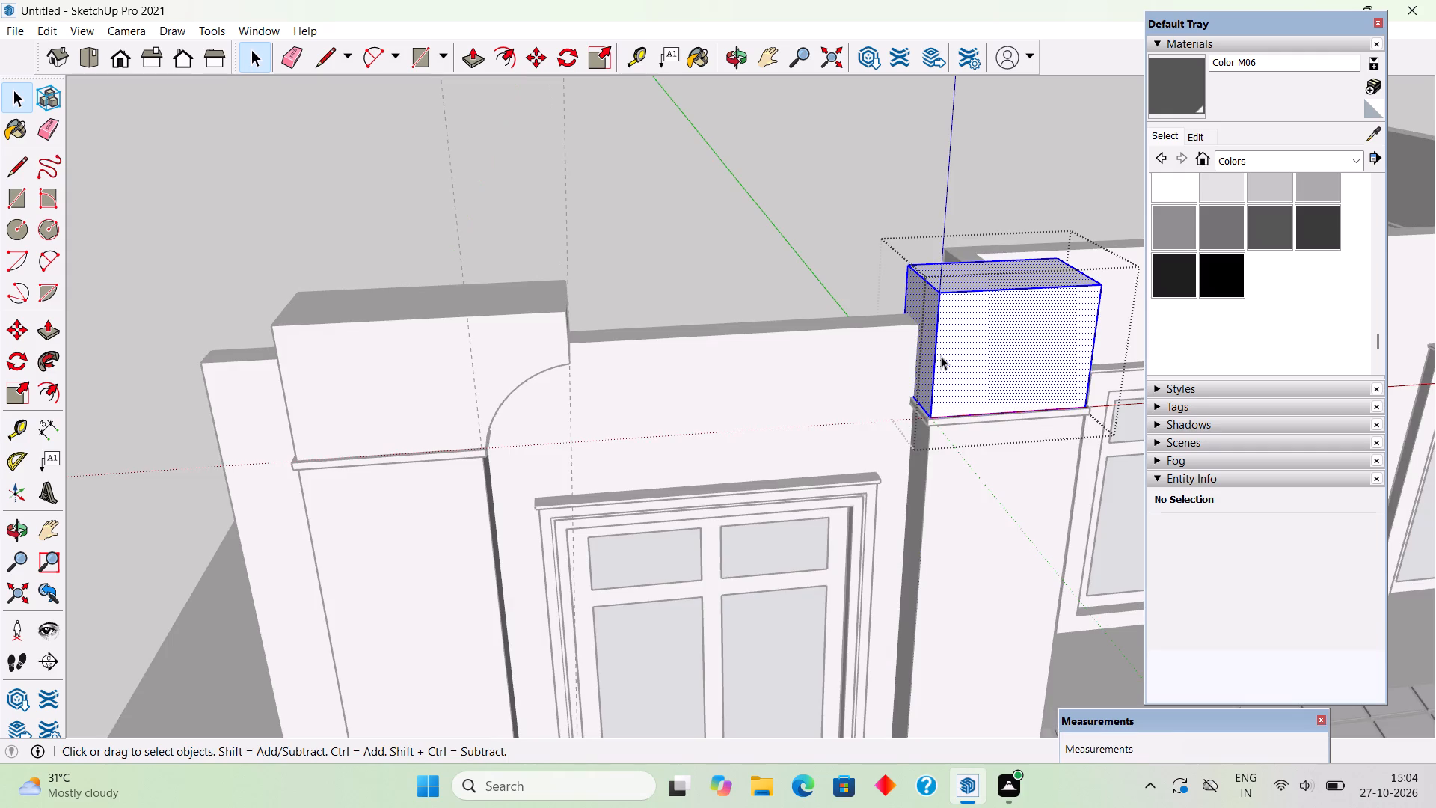
{"action": "key", "text": "p"}
{"action": "left_click", "coordinate": [921, 348]}
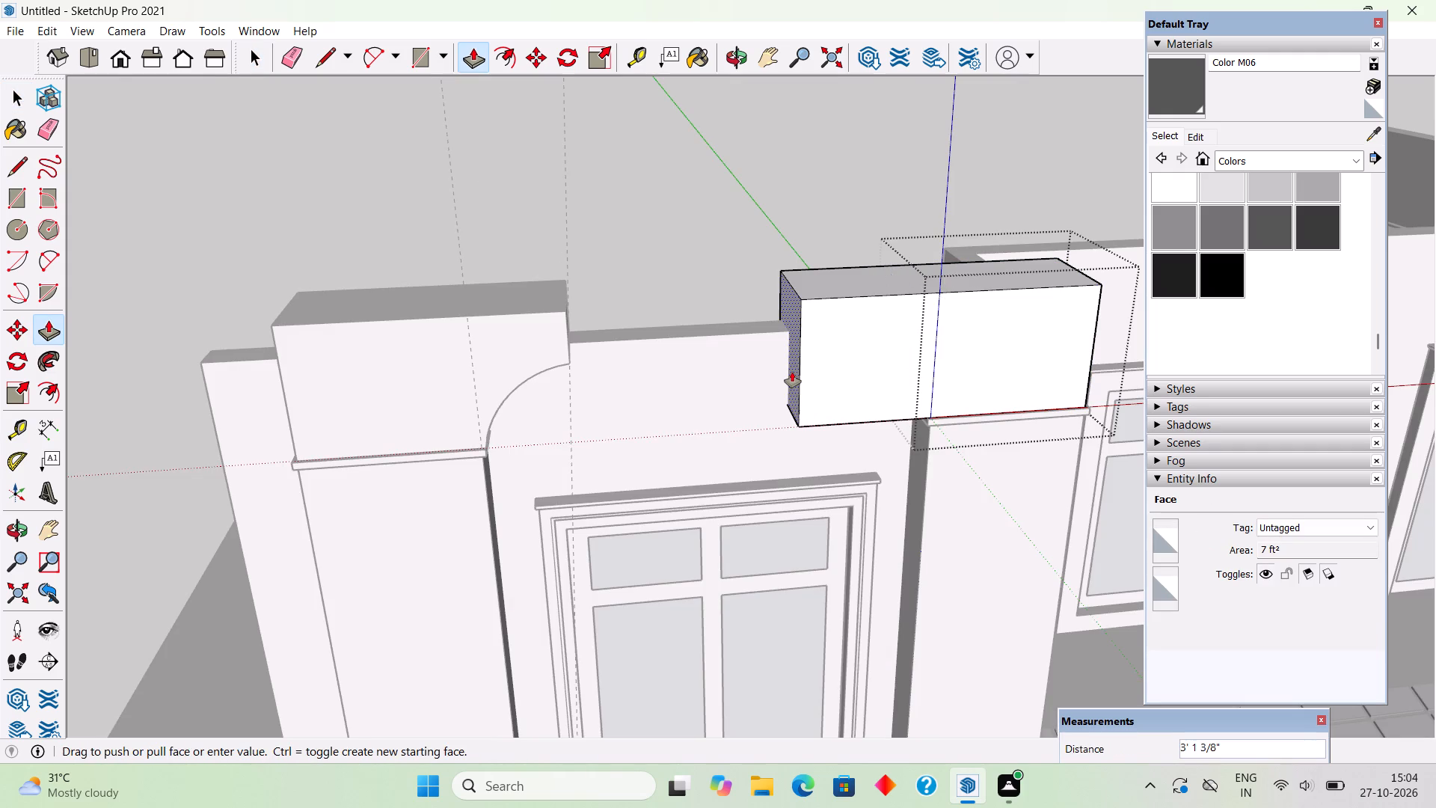
{"action": "type", "text": "2'"}
{"action": "key", "text": "Return"}
{"action": "key", "text": "space"}
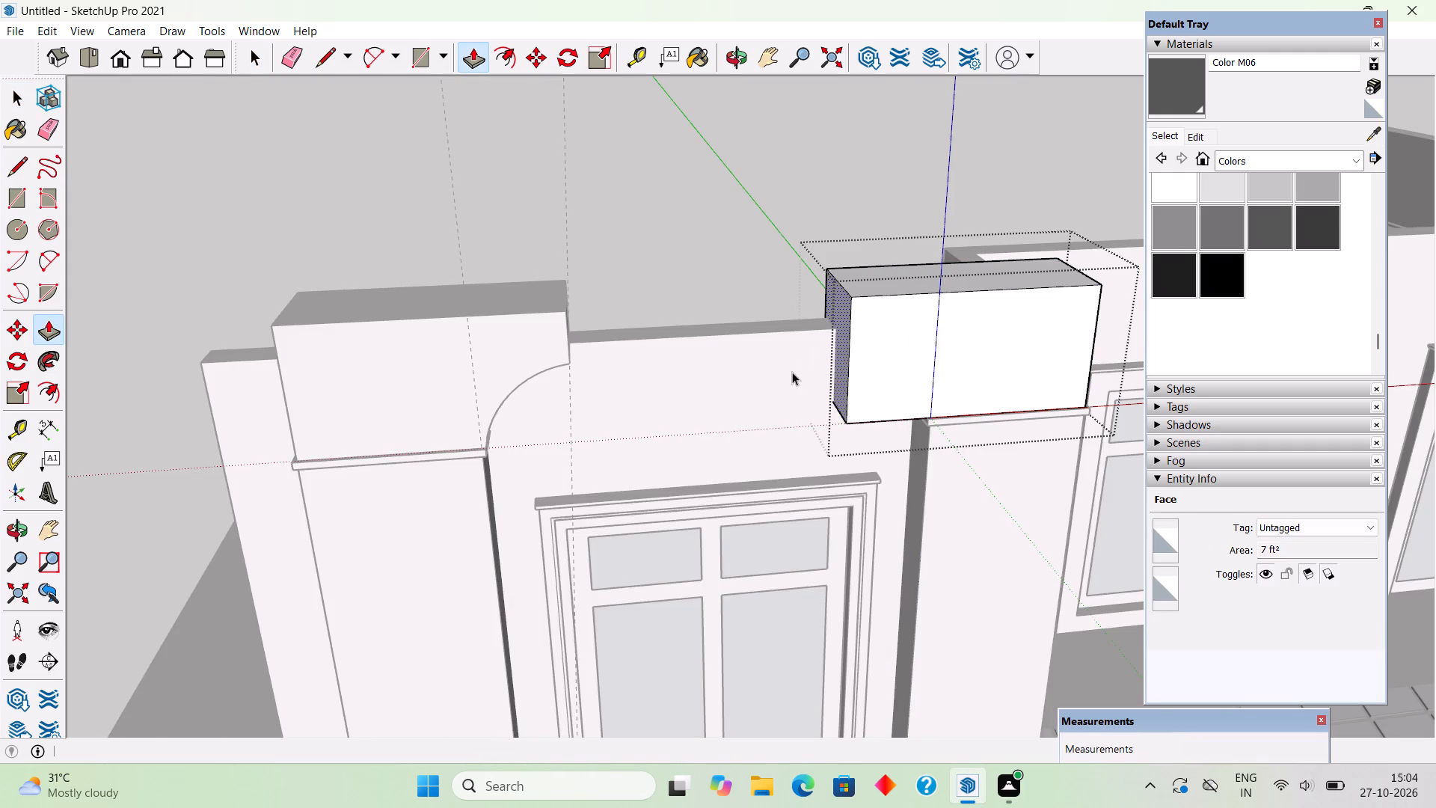
Place a guide line across the new extension's end face, about 1' below its top edge, level with the wall top.
{"action": "scroll", "coordinate": [866, 337], "scroll_direction": "up", "scroll_amount": 6}
{"action": "middle_click_drag", "start_coordinate": [825, 343], "coordinate": [831, 370]}
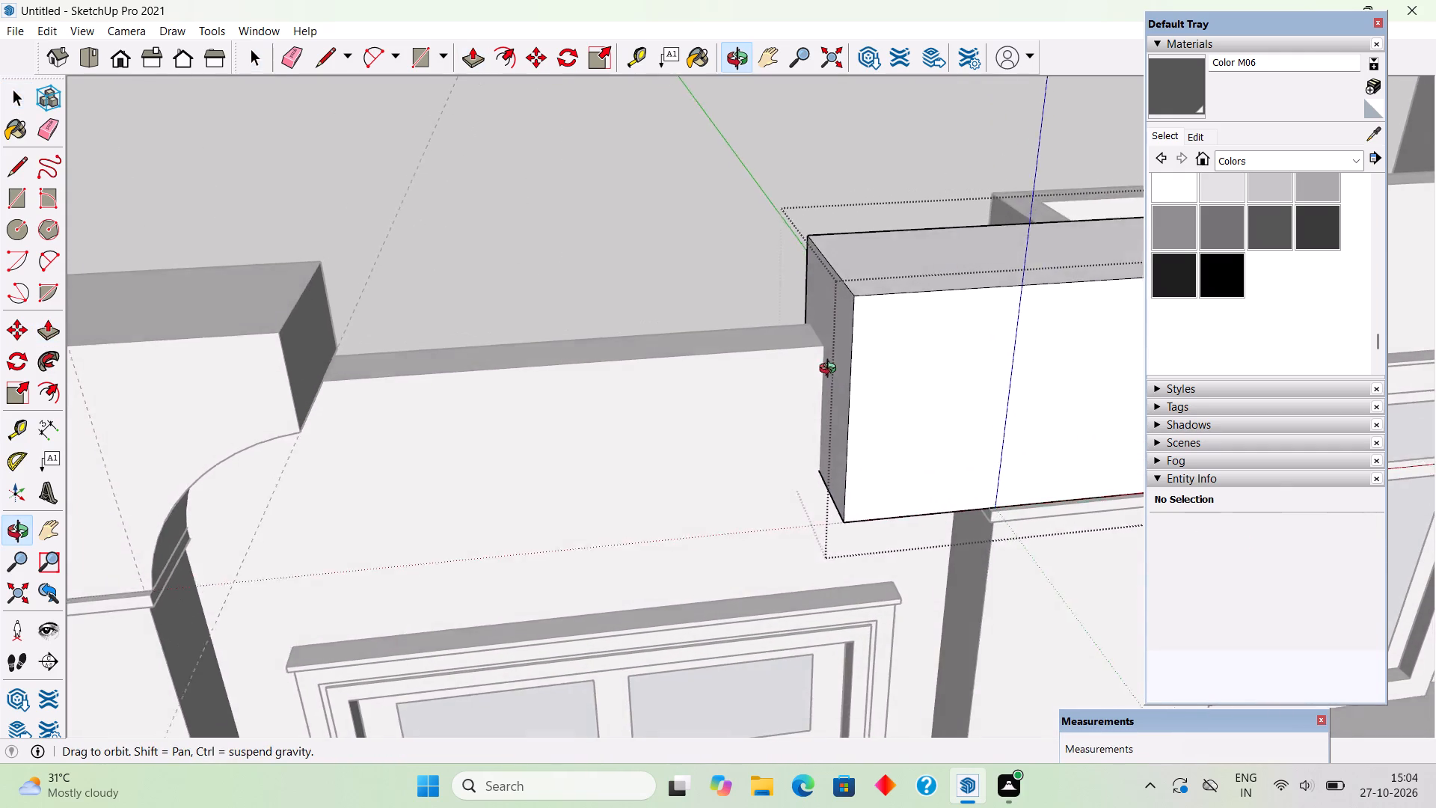
{"action": "middle_click_drag", "start_coordinate": [831, 370], "coordinate": [856, 373]}
{"action": "key", "text": "t"}
{"action": "double_click", "coordinate": [843, 340]}
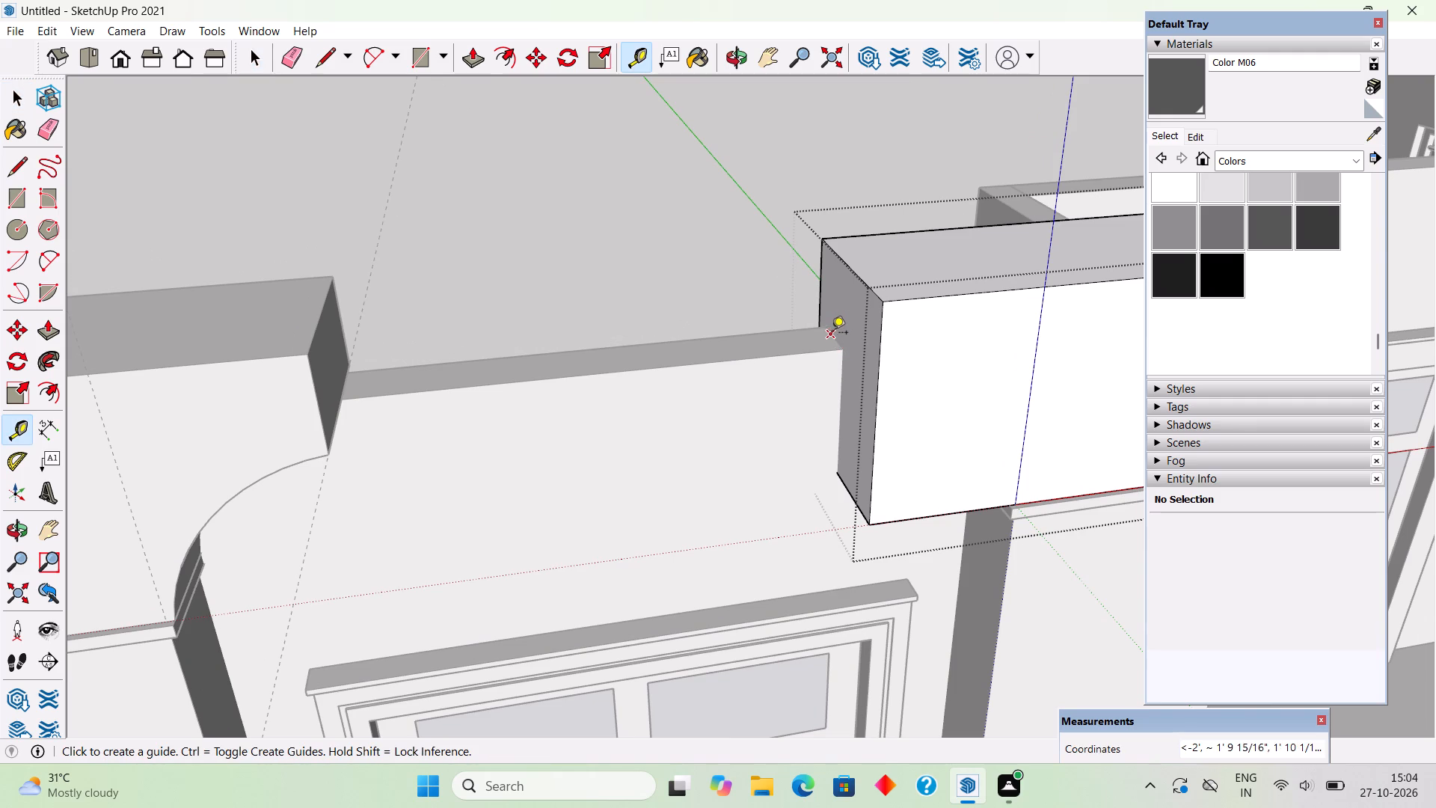
{"action": "middle_click_drag", "start_coordinate": [669, 318], "coordinate": [703, 284]}
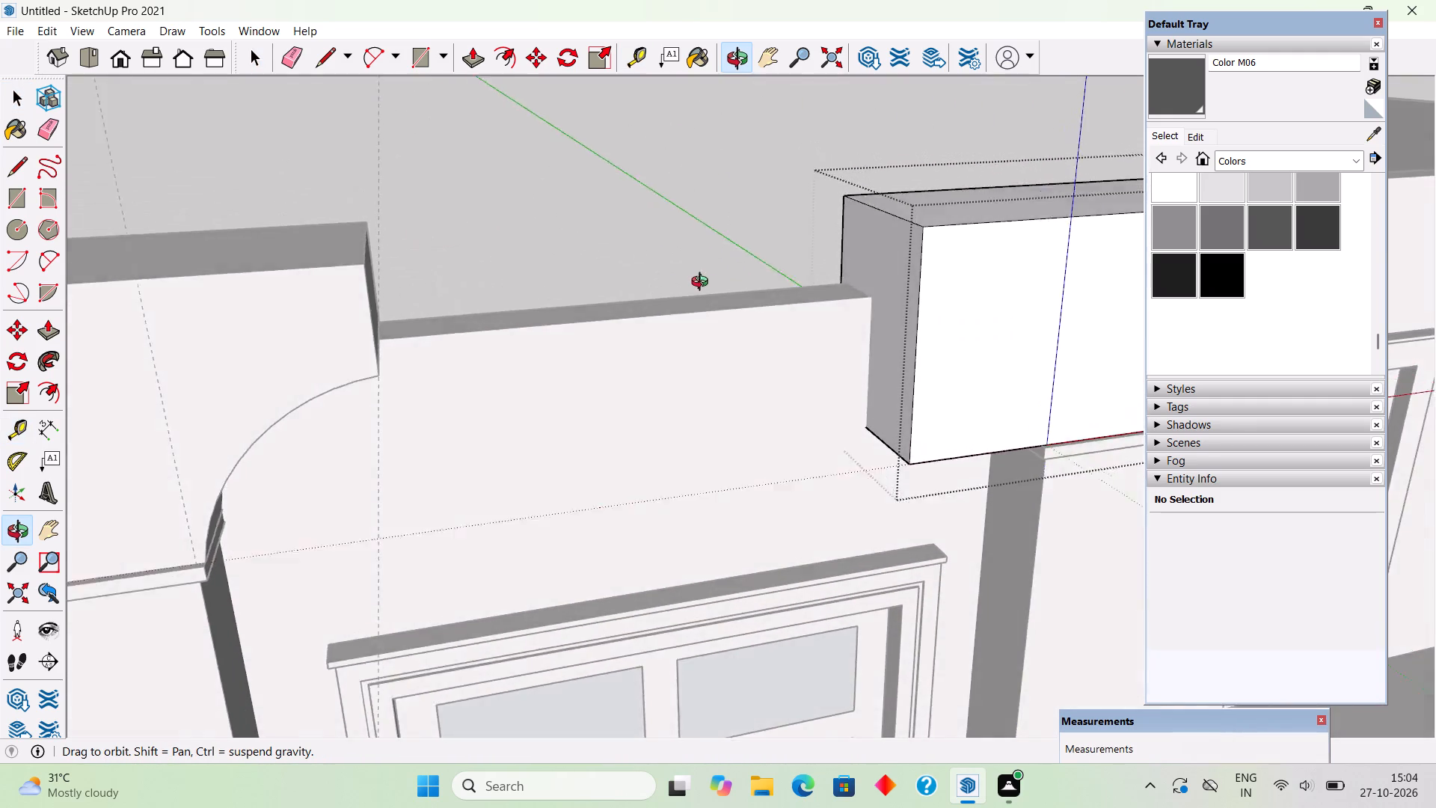
{"action": "middle_click_drag", "start_coordinate": [703, 284], "coordinate": [732, 313]}
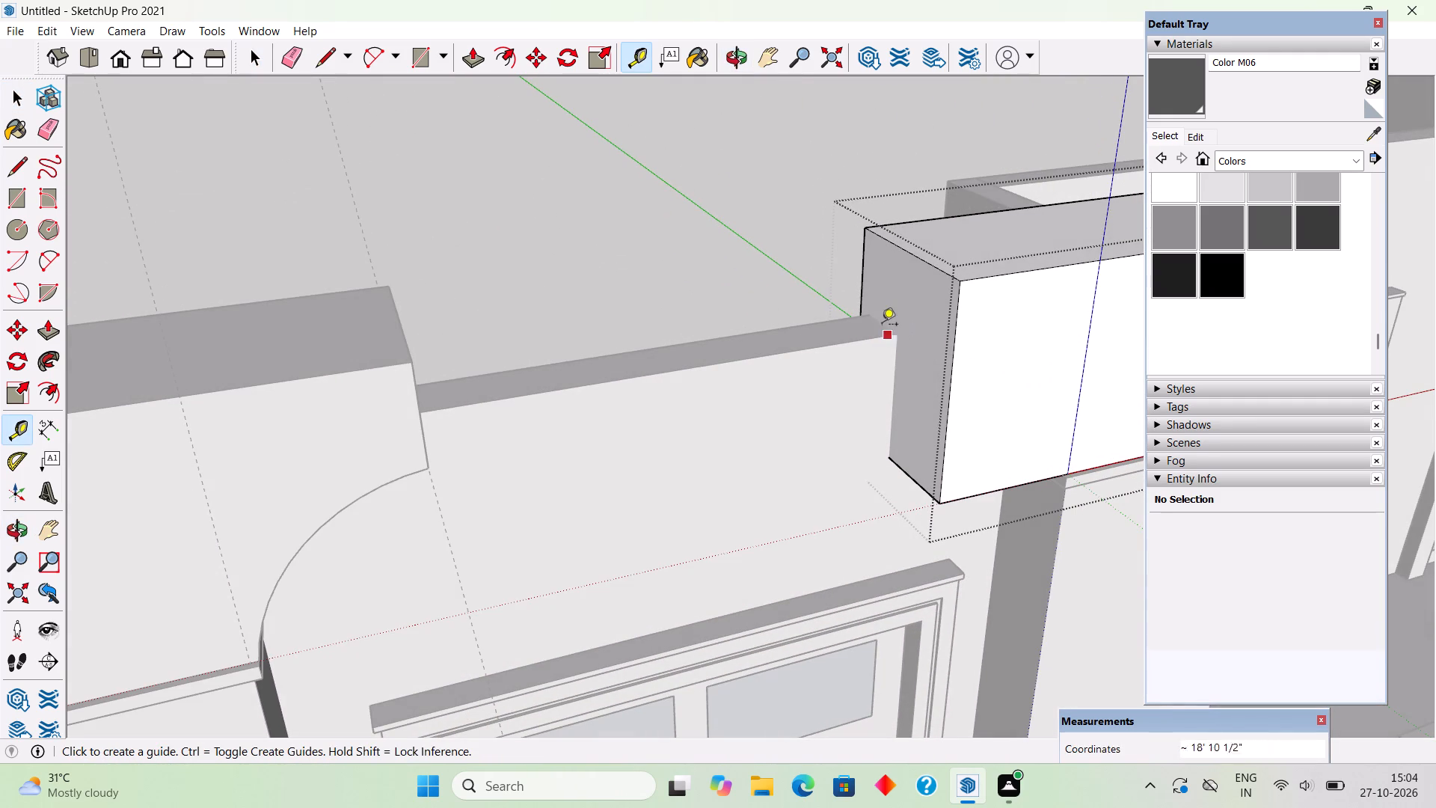
{"action": "left_click", "coordinate": [903, 254]}
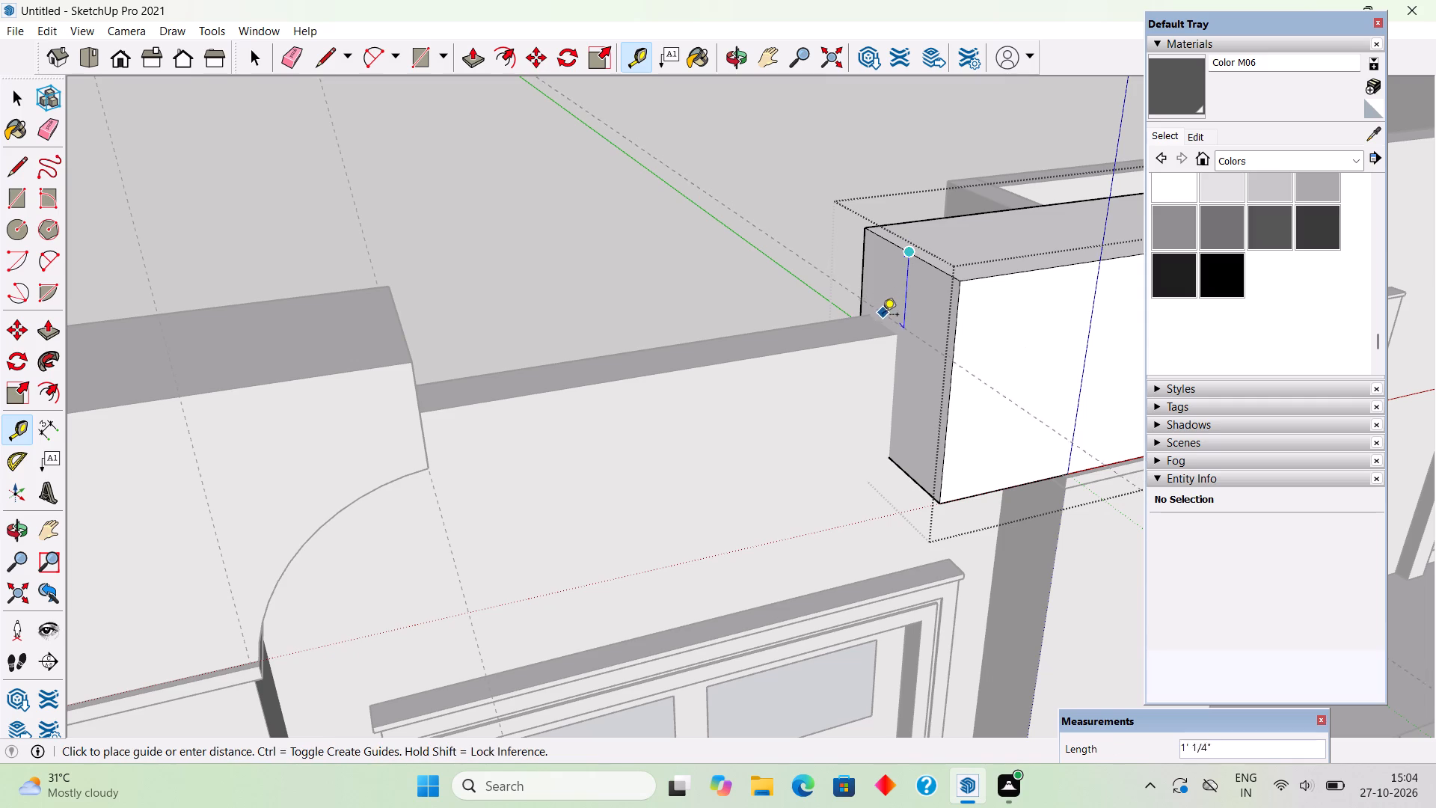
{"action": "left_click", "coordinate": [883, 324]}
Draw an arc with a 5.5" bulge on the extension's front face, from the column cap's inner corner to the guide at the end edge.
{"action": "middle_click_drag", "start_coordinate": [705, 329], "coordinate": [589, 310]}
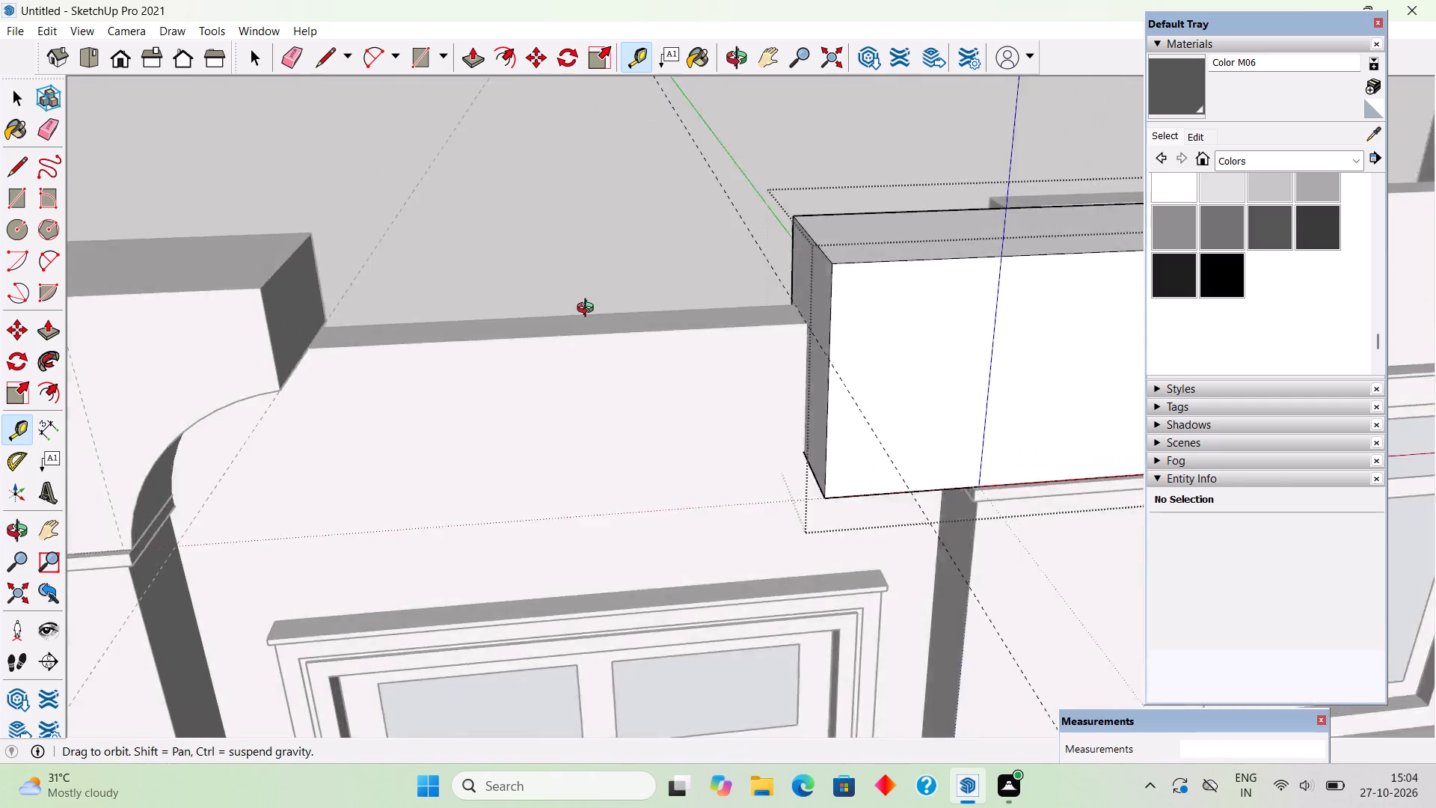
{"action": "middle_click_drag", "start_coordinate": [589, 310], "coordinate": [503, 310]}
{"action": "key", "text": "space"}
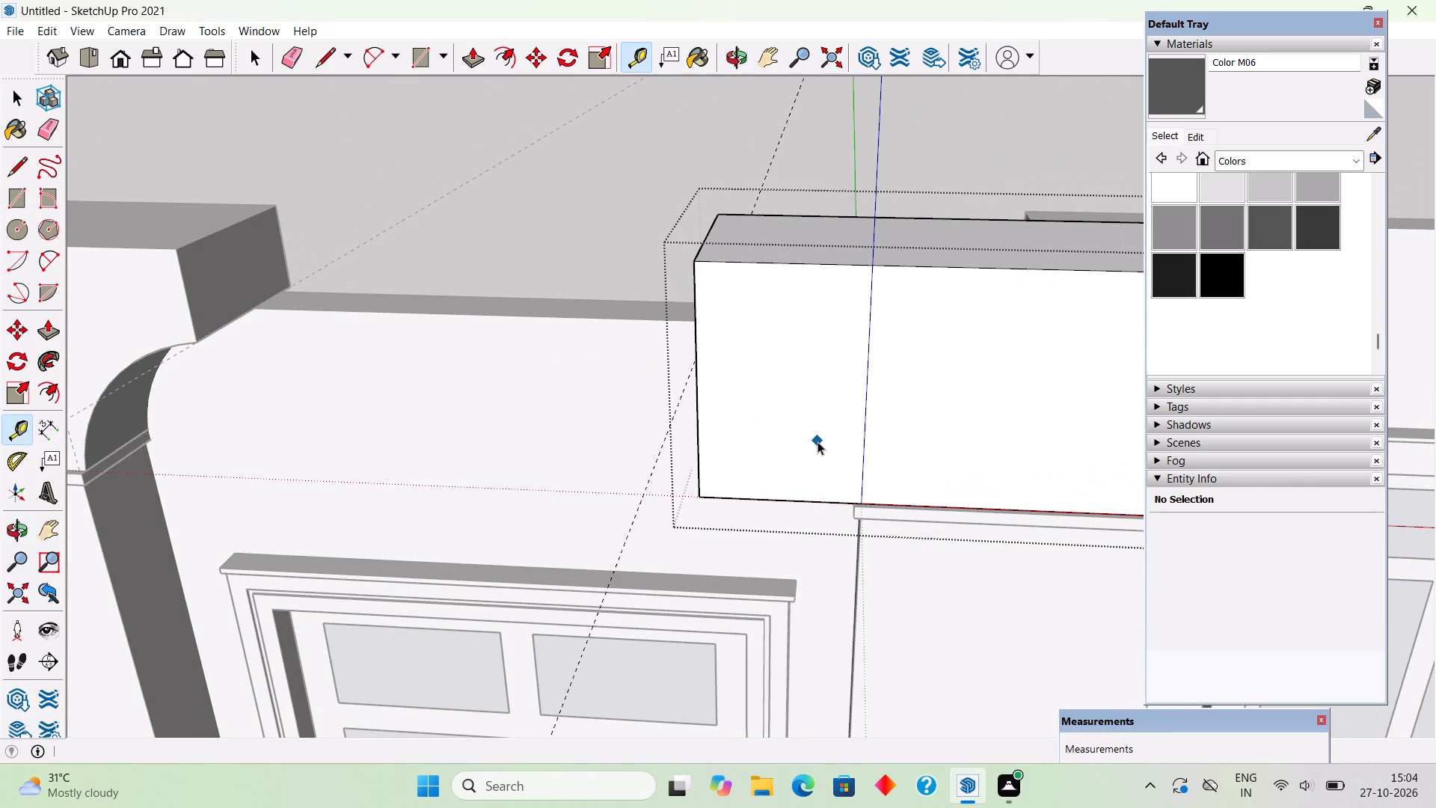
{"action": "key", "text": "a"}
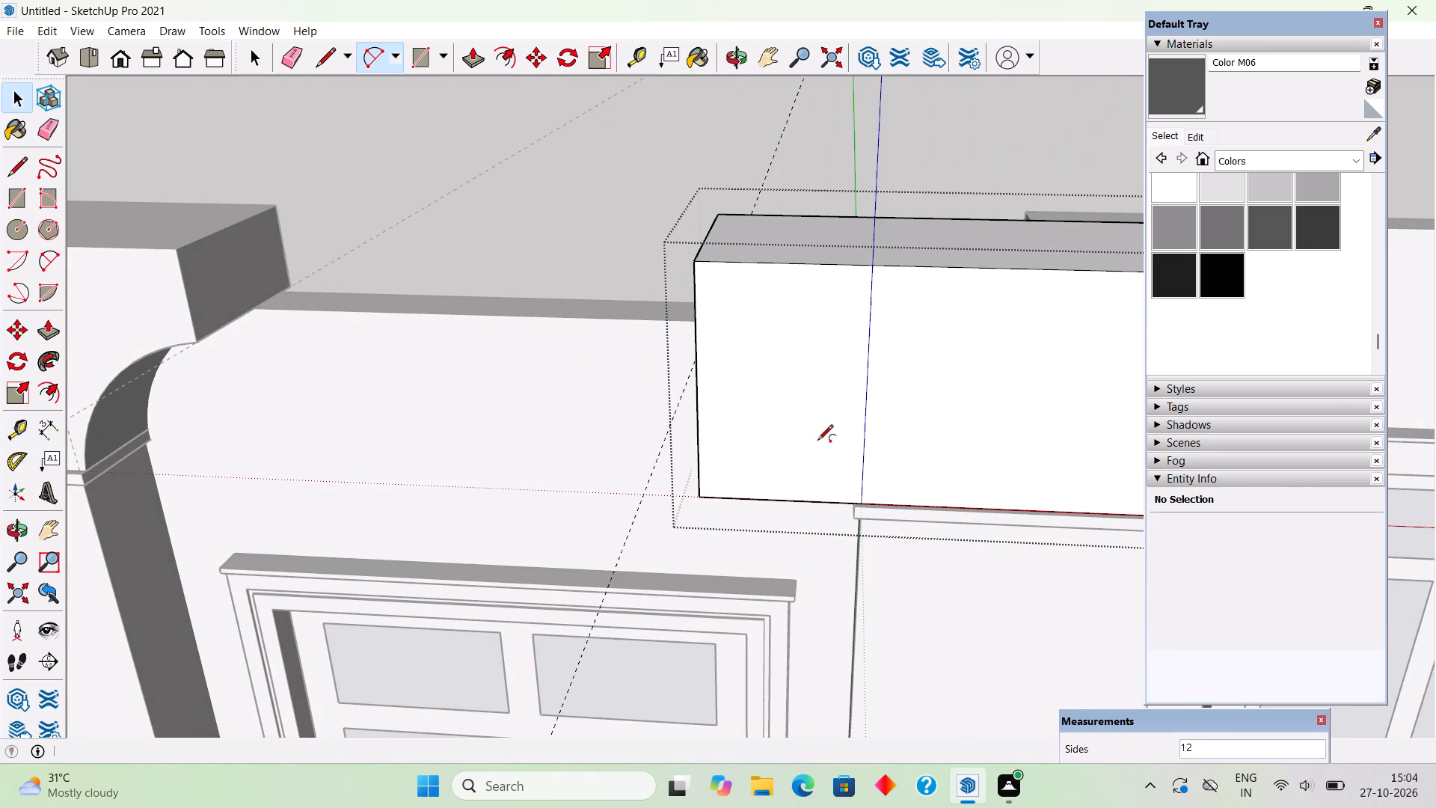
{"action": "scroll", "coordinate": [854, 476], "scroll_direction": "up", "scroll_amount": 8}
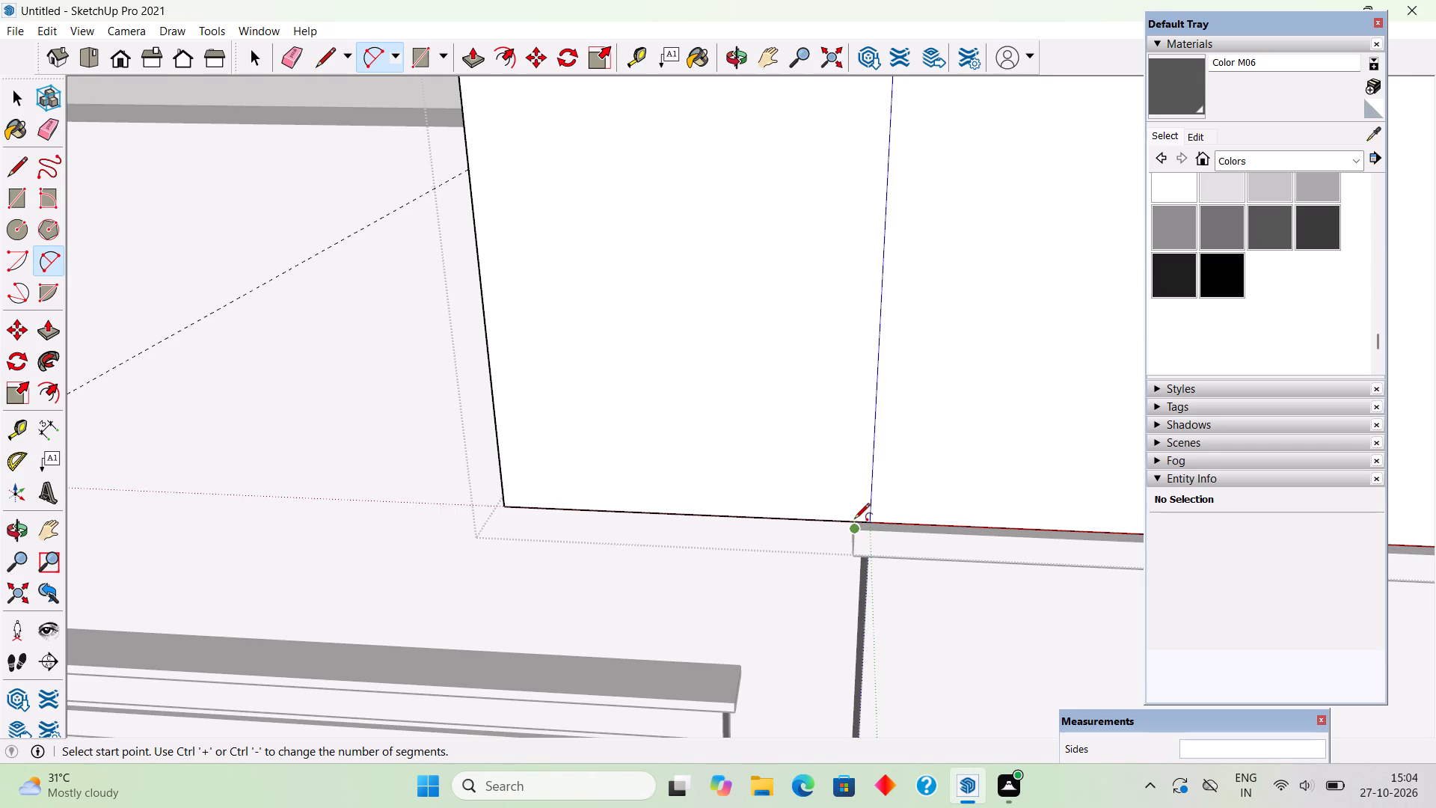
{"action": "scroll", "coordinate": [854, 520], "scroll_direction": "up", "scroll_amount": 5}
{"action": "left_click", "coordinate": [853, 521]}
{"action": "scroll", "coordinate": [844, 494], "scroll_direction": "down", "scroll_amount": 4}
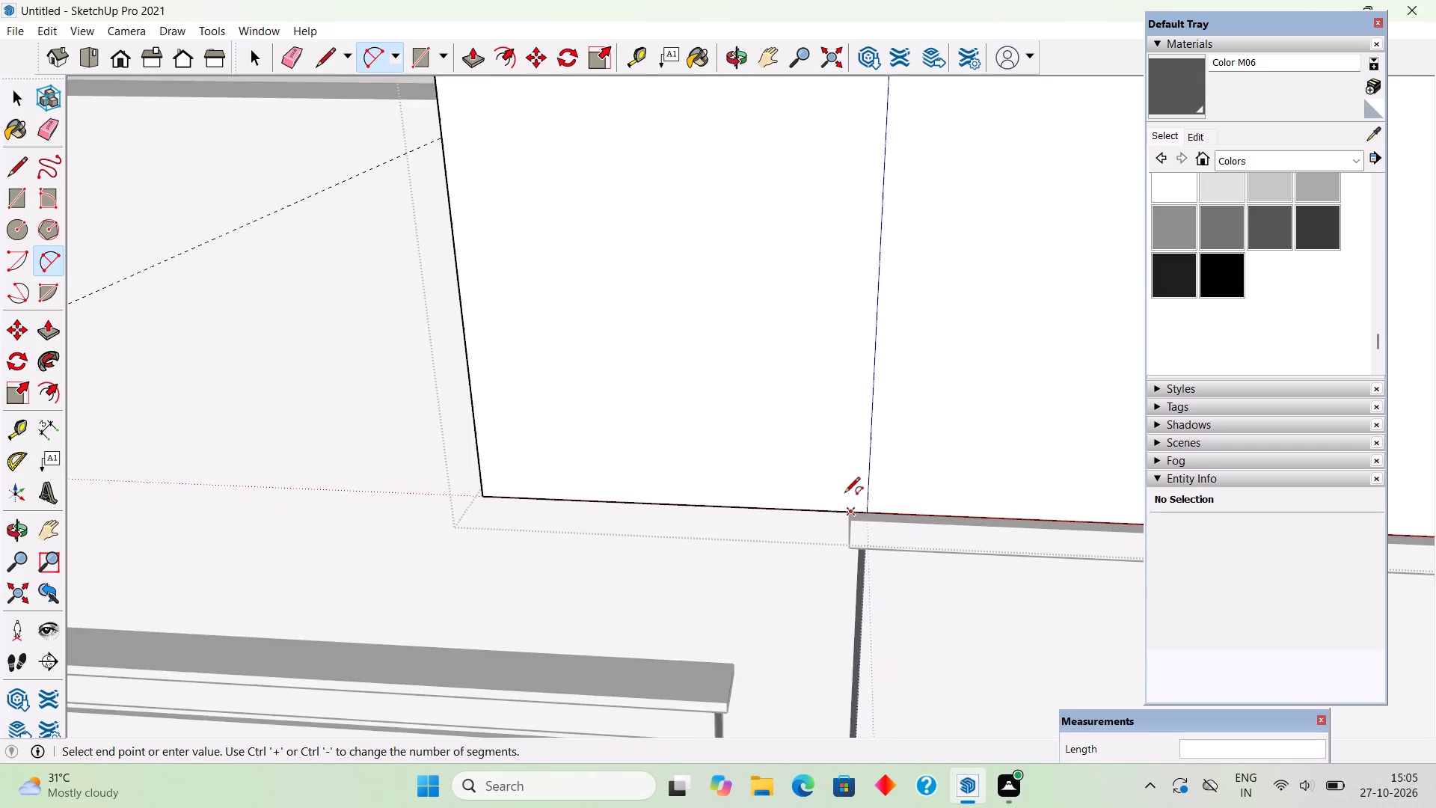
{"action": "scroll", "coordinate": [844, 494], "scroll_direction": "down", "scroll_amount": 6}
{"action": "left_click", "coordinate": [607, 276]}
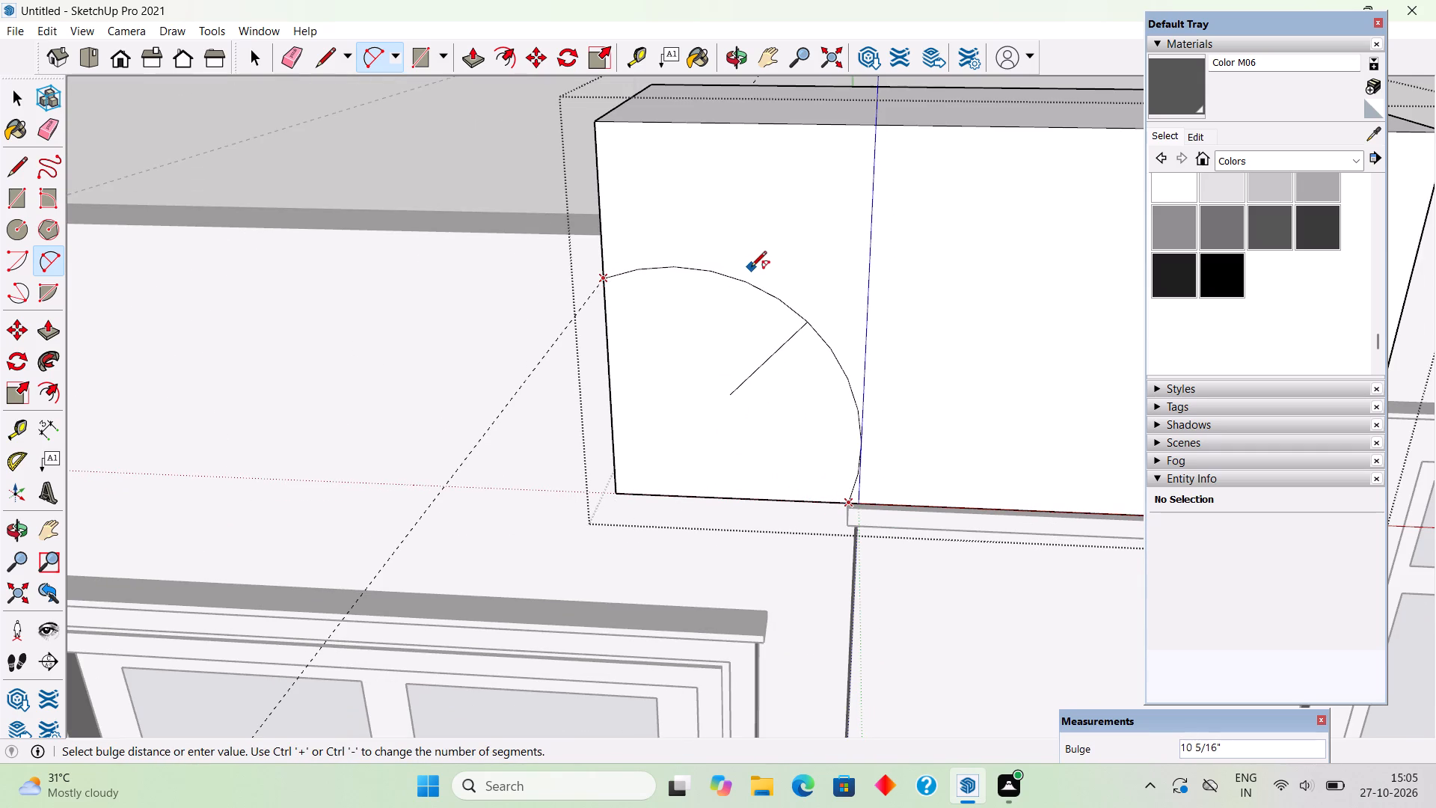
{"action": "type", "text": "5.5"}
{"action": "key", "text": "shift+quotedbl"}
{"action": "key", "text": "Return"}
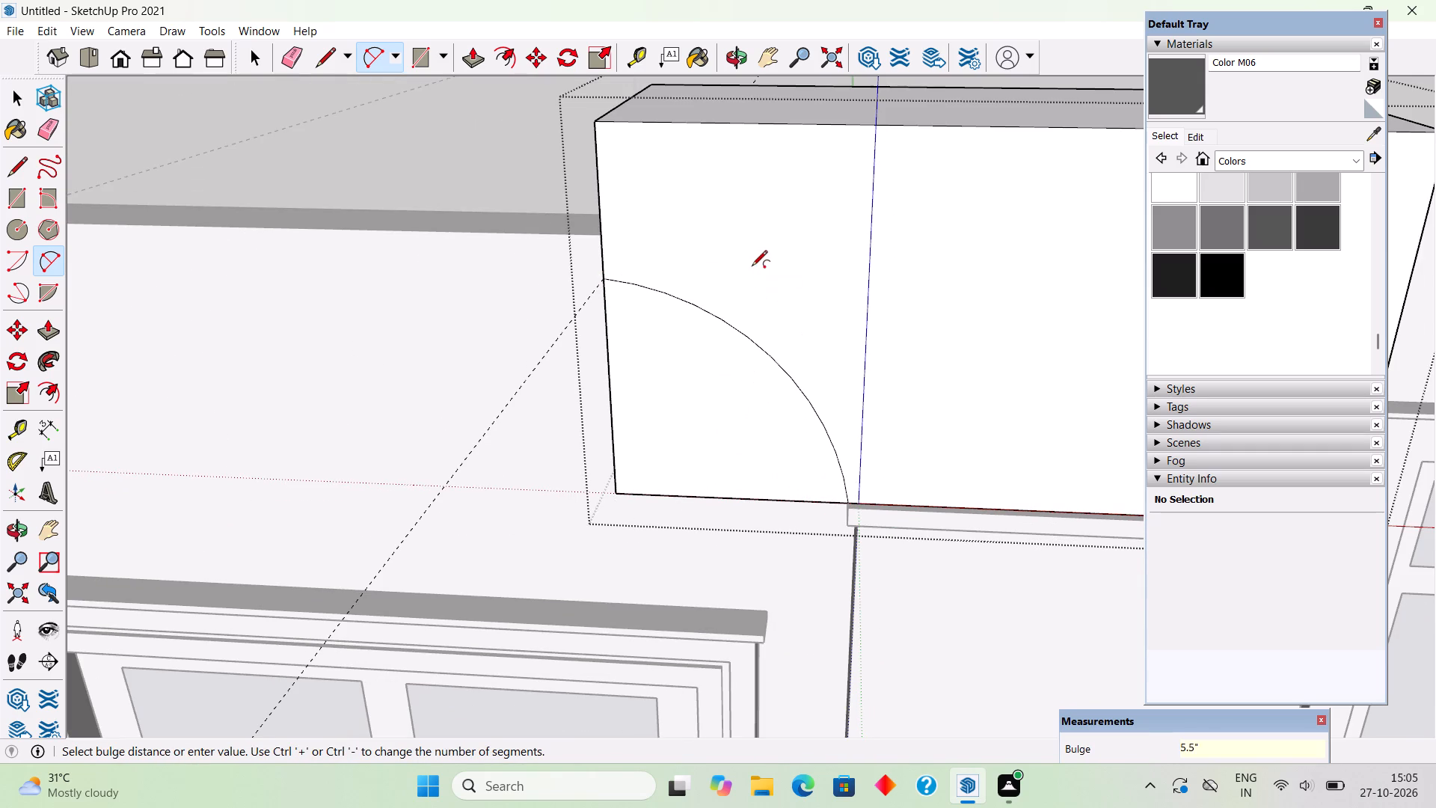
{"action": "key", "text": "space"}
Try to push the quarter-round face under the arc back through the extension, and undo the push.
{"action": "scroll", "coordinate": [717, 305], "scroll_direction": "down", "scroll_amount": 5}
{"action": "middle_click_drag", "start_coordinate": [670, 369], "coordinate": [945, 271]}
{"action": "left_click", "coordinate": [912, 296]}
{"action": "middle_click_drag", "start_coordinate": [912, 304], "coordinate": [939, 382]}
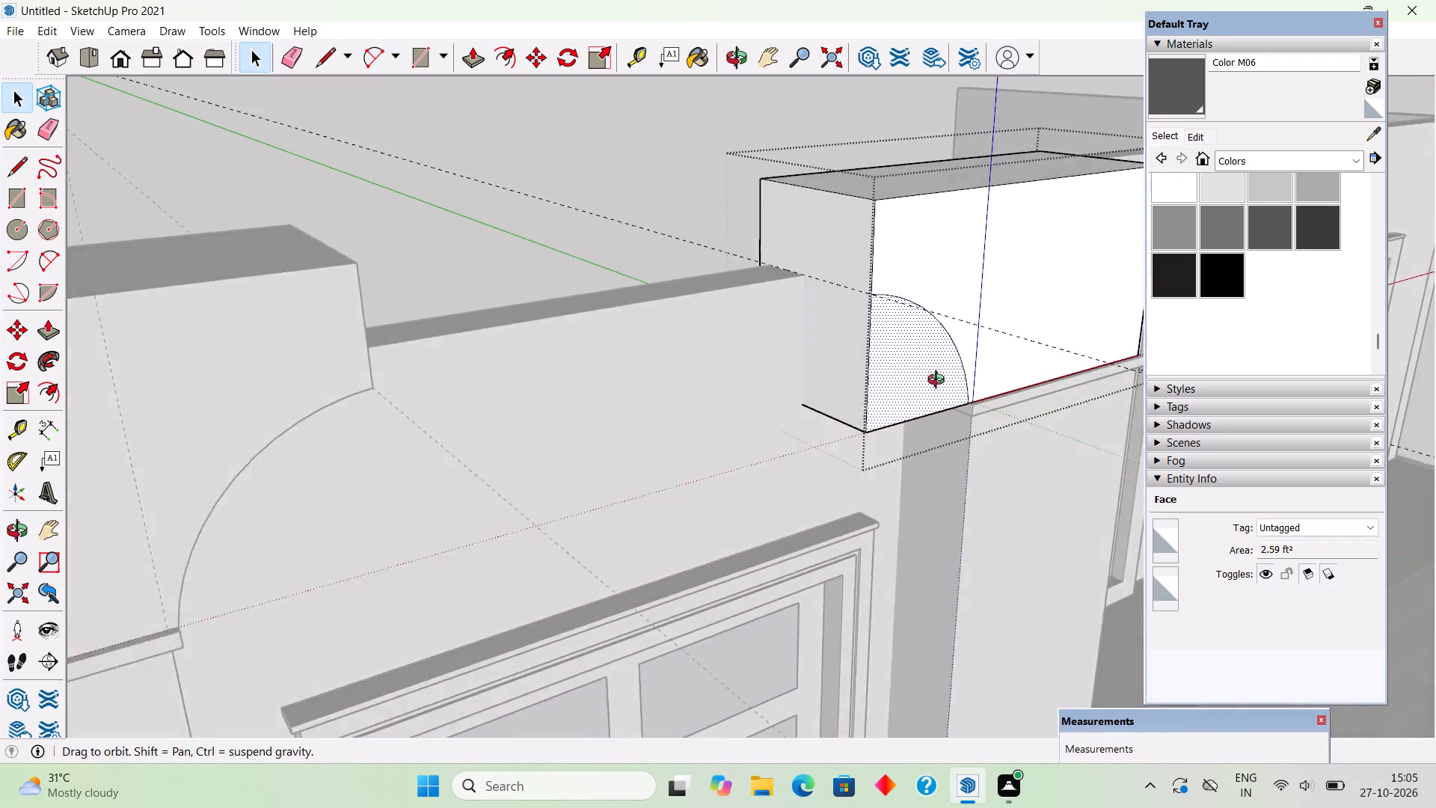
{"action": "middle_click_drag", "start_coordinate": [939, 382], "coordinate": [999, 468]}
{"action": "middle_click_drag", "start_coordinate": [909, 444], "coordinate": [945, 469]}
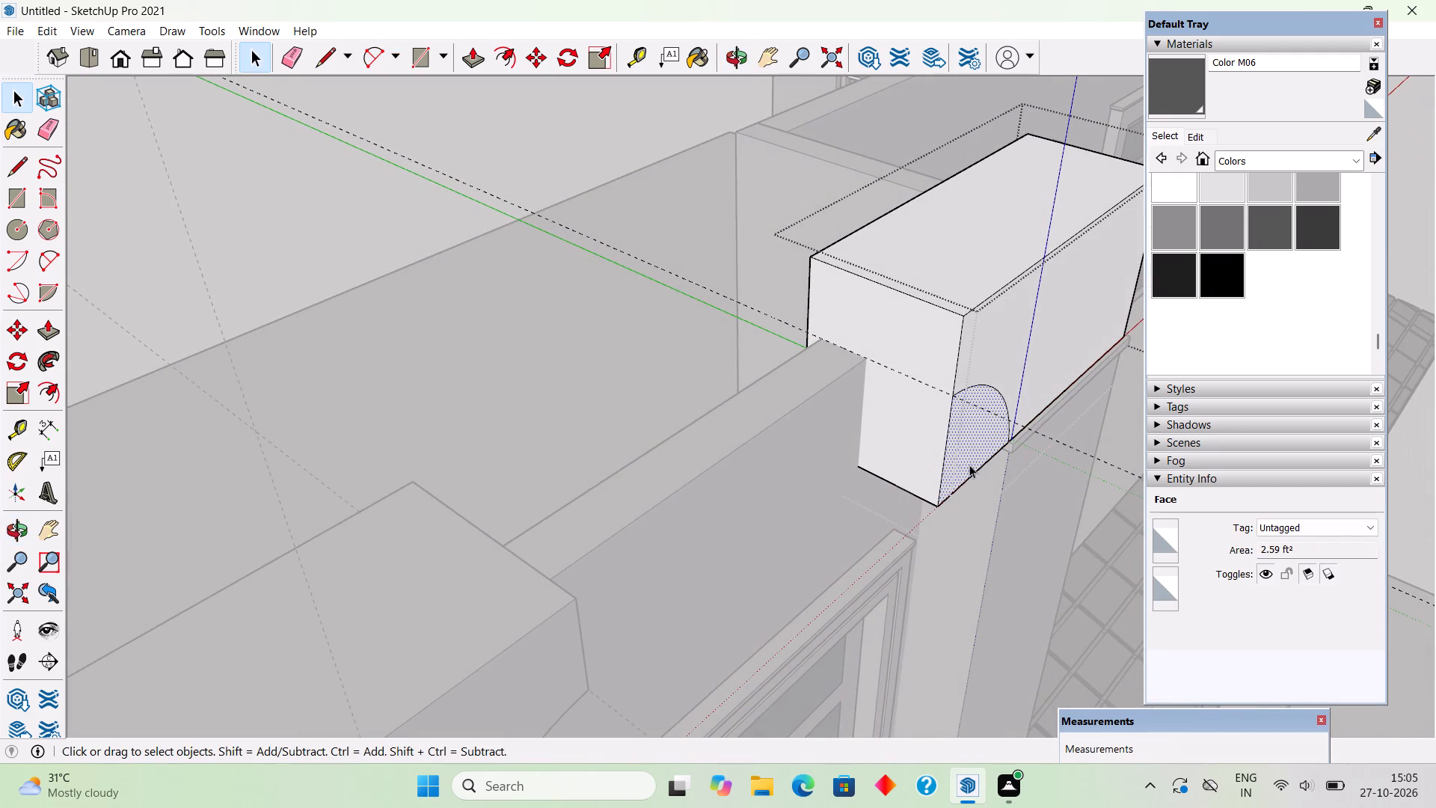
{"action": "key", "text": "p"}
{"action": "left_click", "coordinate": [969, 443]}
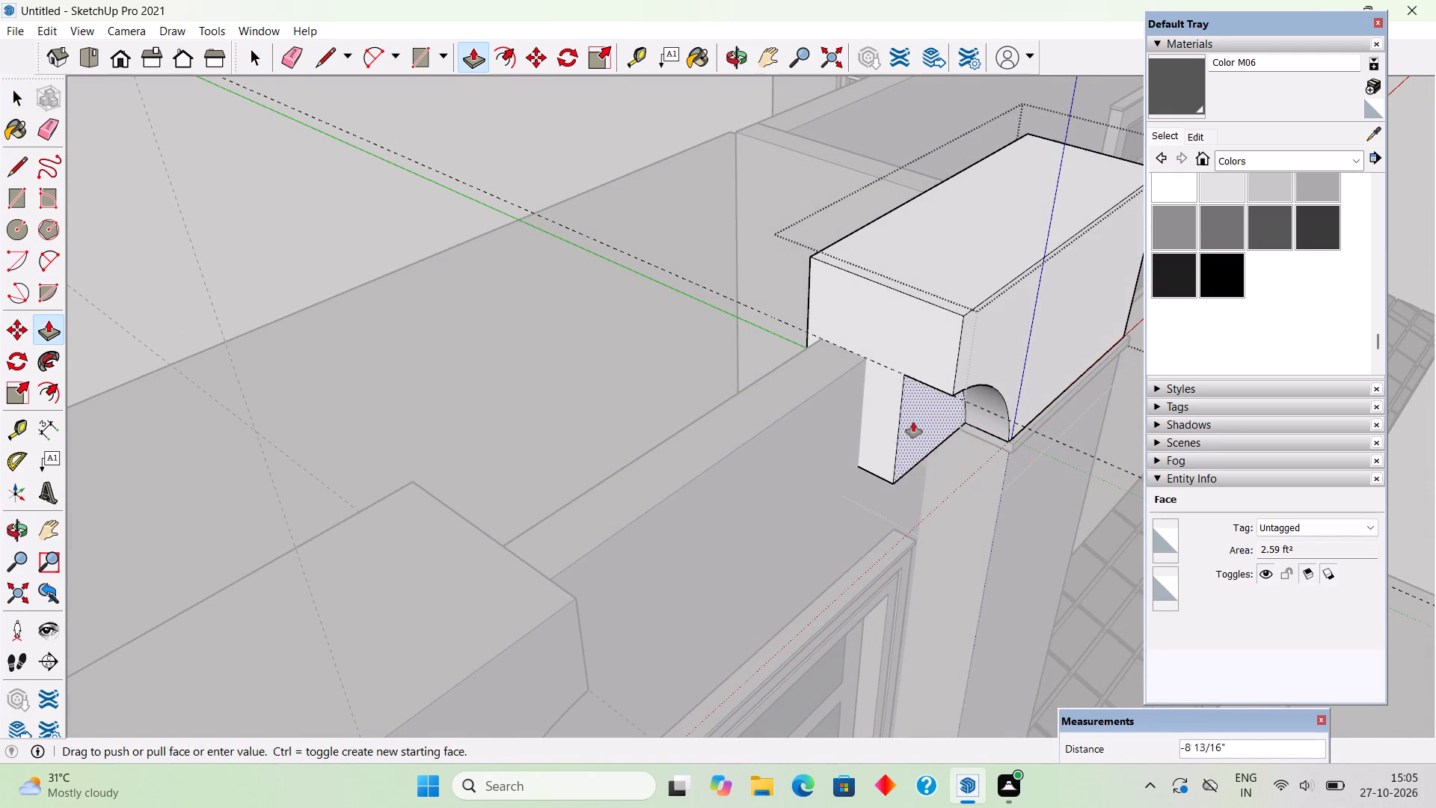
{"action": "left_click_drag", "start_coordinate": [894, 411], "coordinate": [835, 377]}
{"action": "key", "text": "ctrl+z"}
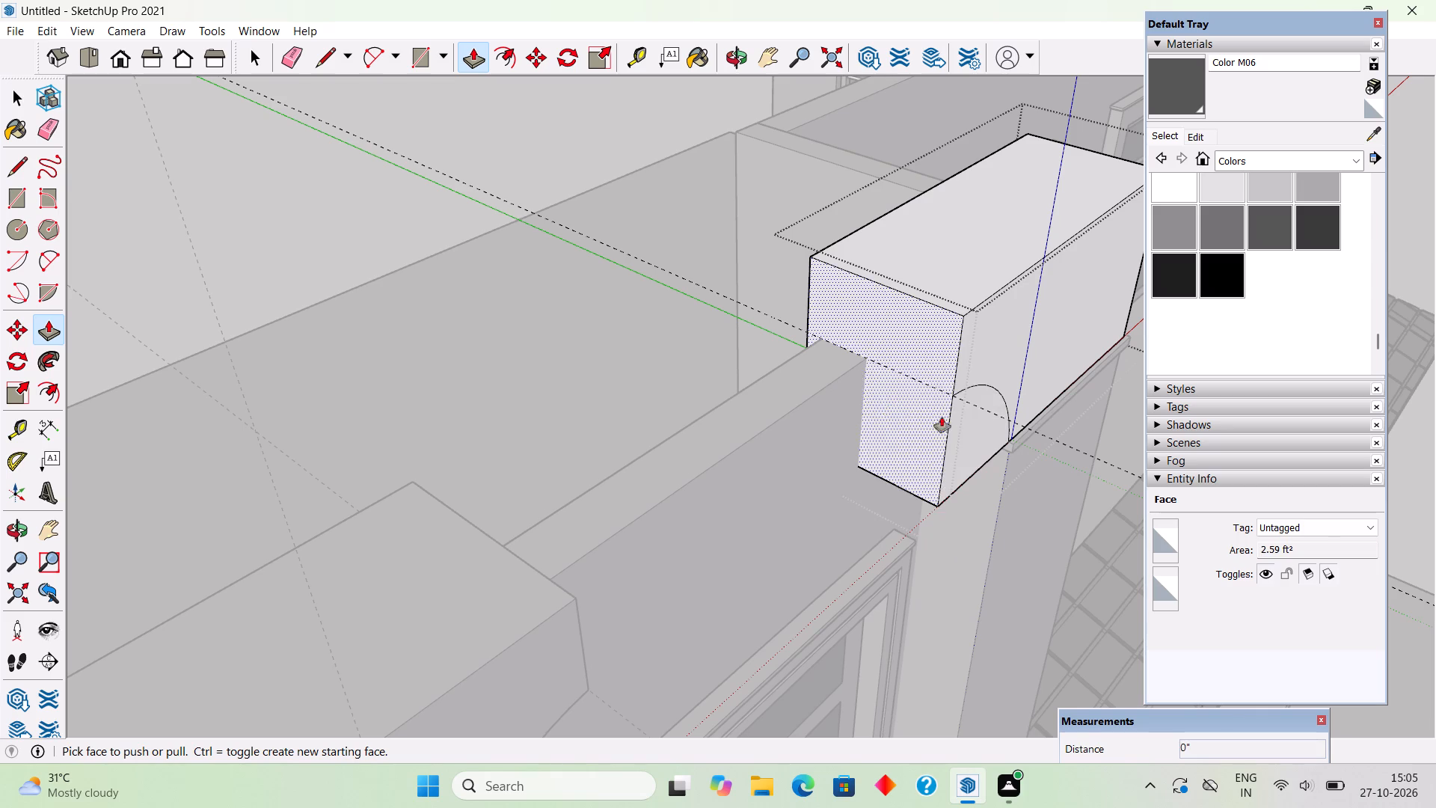
Push the quarter-round face through to the block's back and leave the group.
{"action": "left_click_drag", "start_coordinate": [972, 426], "coordinate": [806, 333]}
{"action": "key", "text": "space"}
{"action": "scroll", "coordinate": [773, 317], "scroll_direction": "down", "scroll_amount": 6}
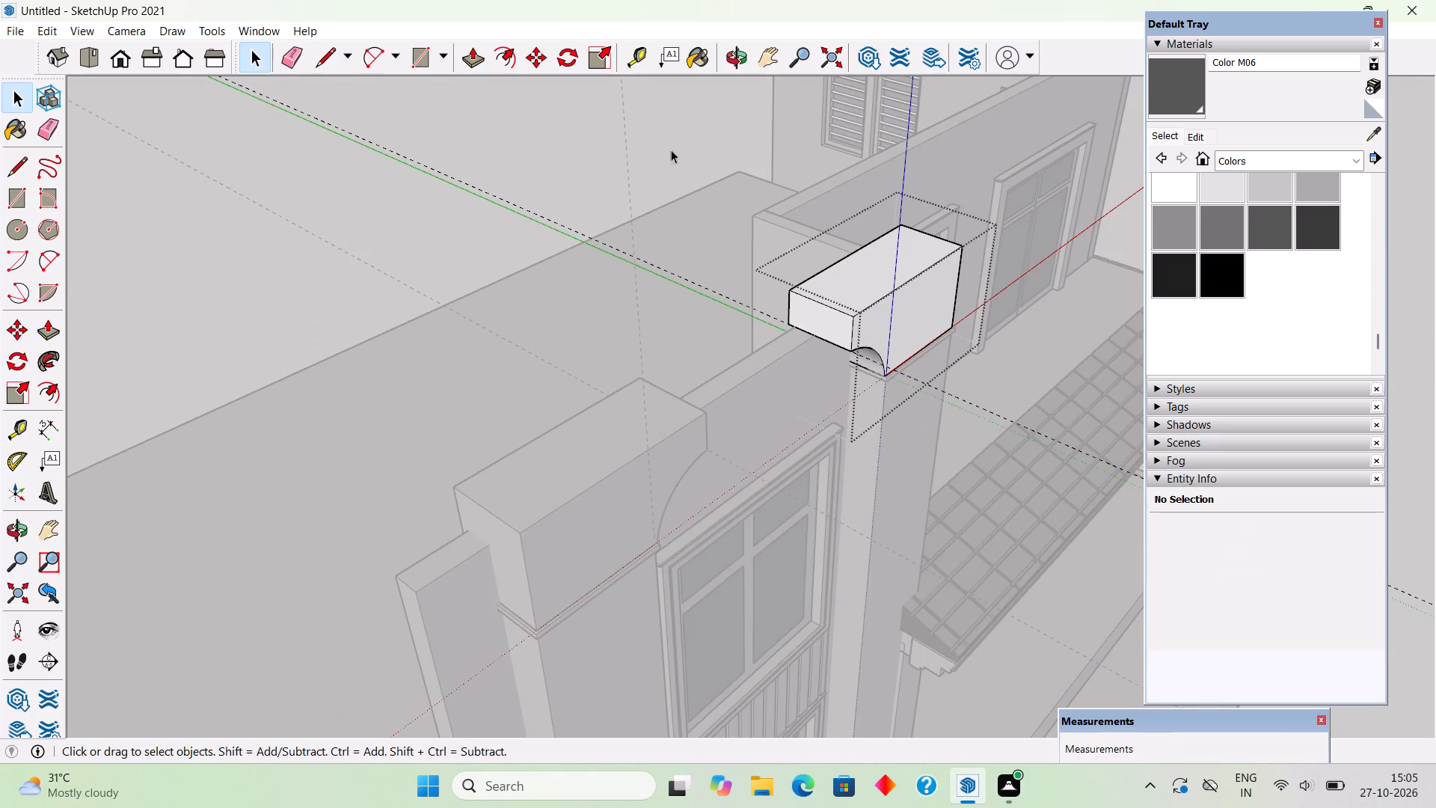
{"action": "left_click", "coordinate": [657, 133]}
Examine both curved block extensions, the wall between them and the stacked windows from the front and above.
{"action": "scroll", "coordinate": [743, 319], "scroll_direction": "down", "scroll_amount": 5}
{"action": "middle_click_drag", "start_coordinate": [829, 414], "coordinate": [533, 215]}
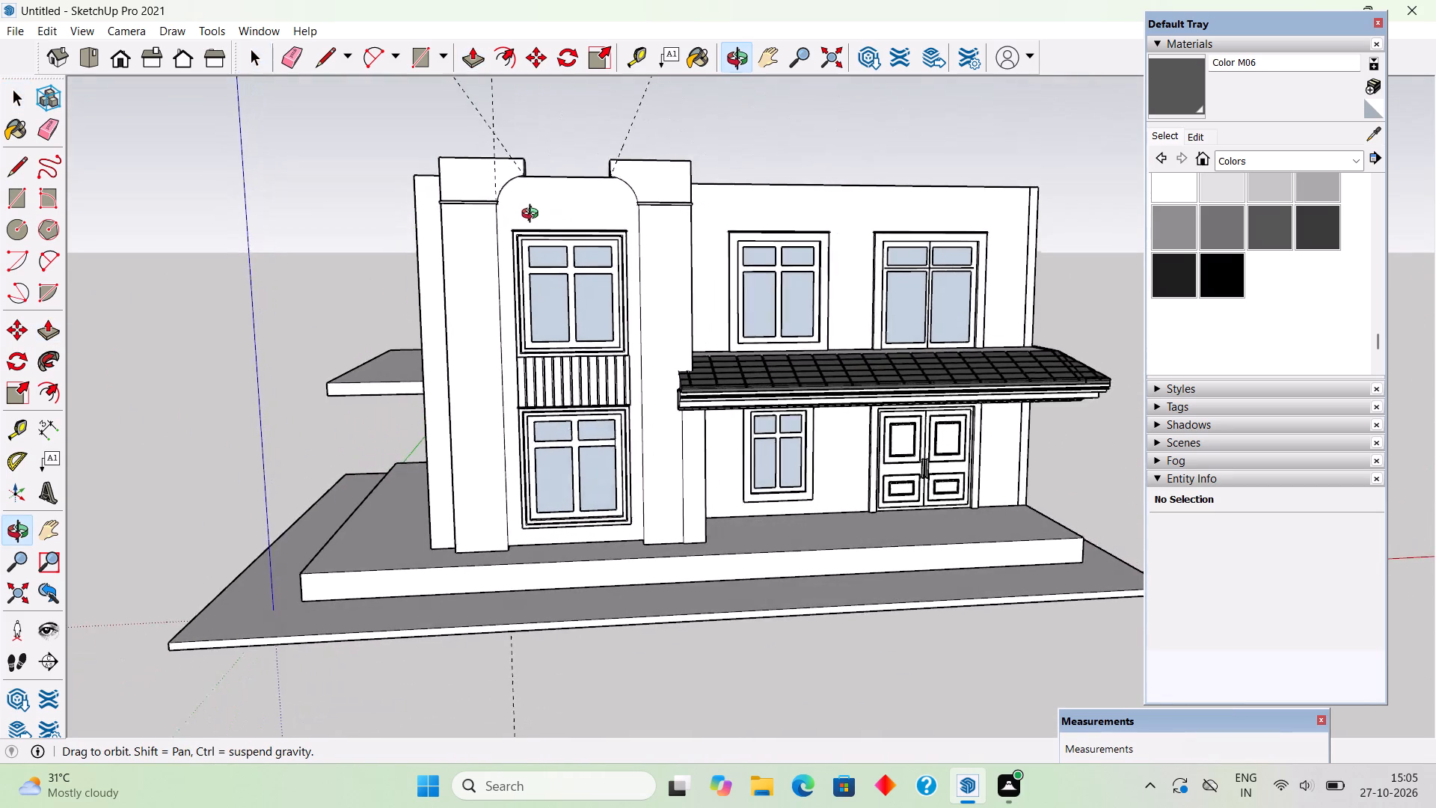
{"action": "middle_click_drag", "start_coordinate": [533, 215], "coordinate": [518, 221]}
{"action": "scroll", "coordinate": [511, 226], "scroll_direction": "up", "scroll_amount": 3}
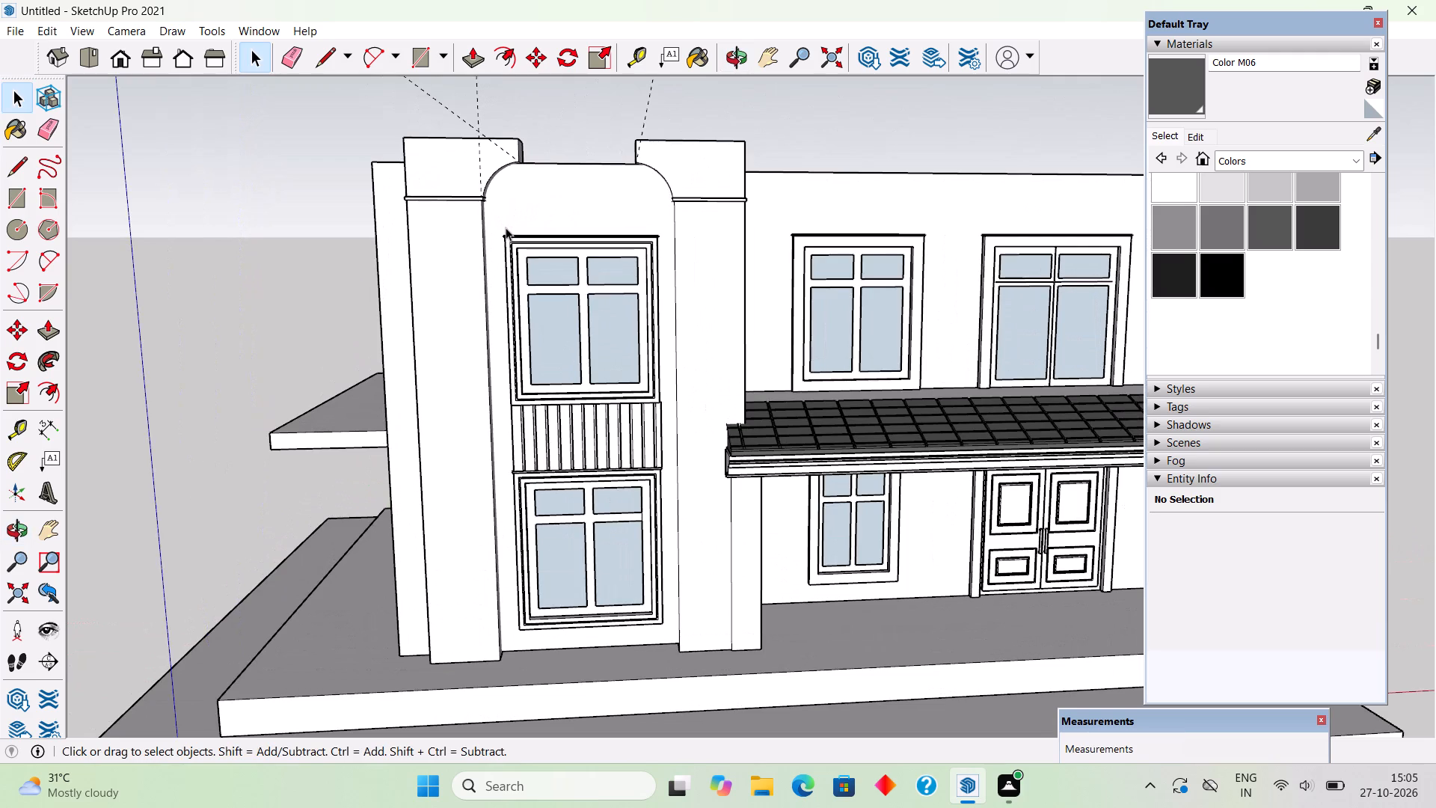
{"action": "middle_click_drag", "start_coordinate": [544, 287], "coordinate": [653, 436]}
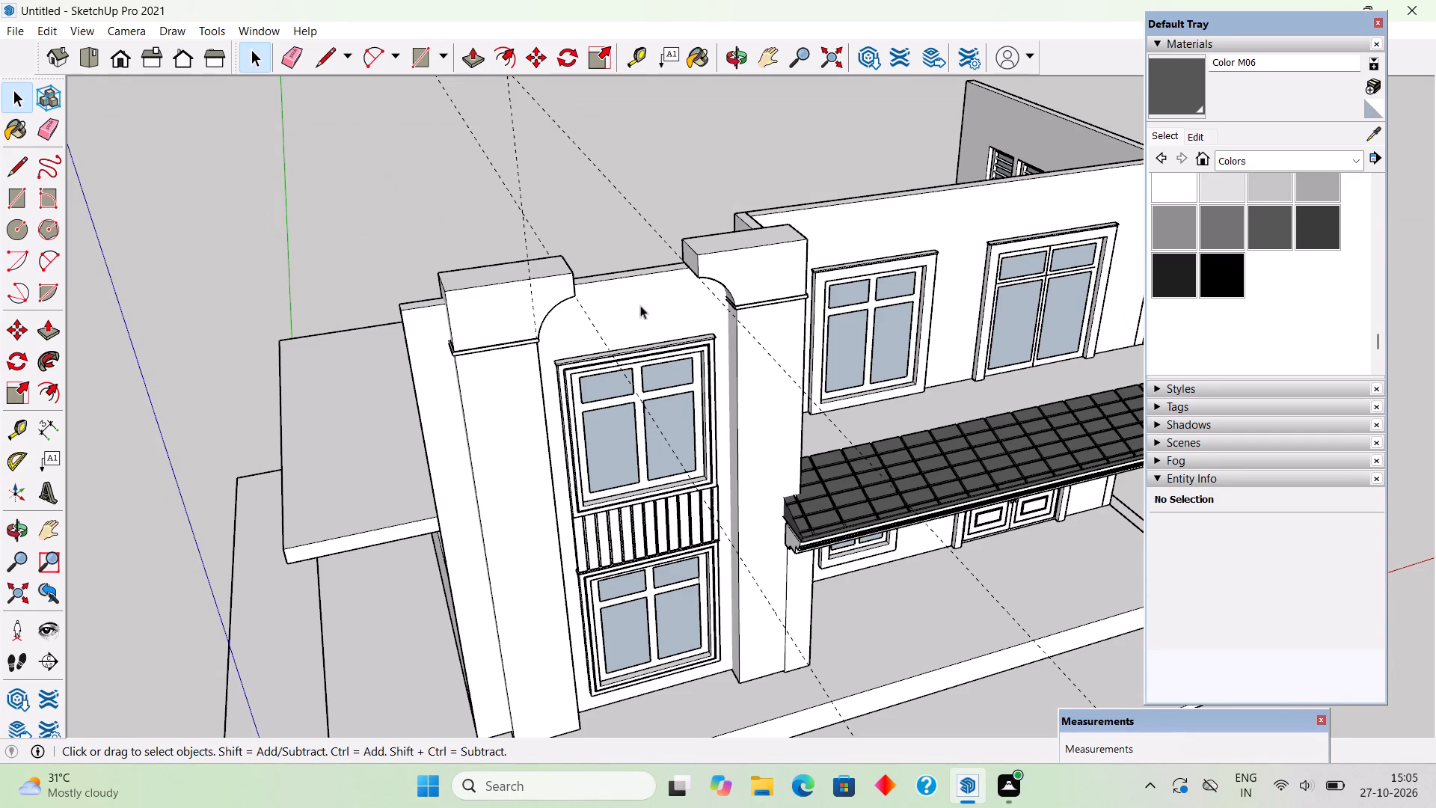
{"action": "middle_click_drag", "start_coordinate": [633, 325], "coordinate": [667, 411]}
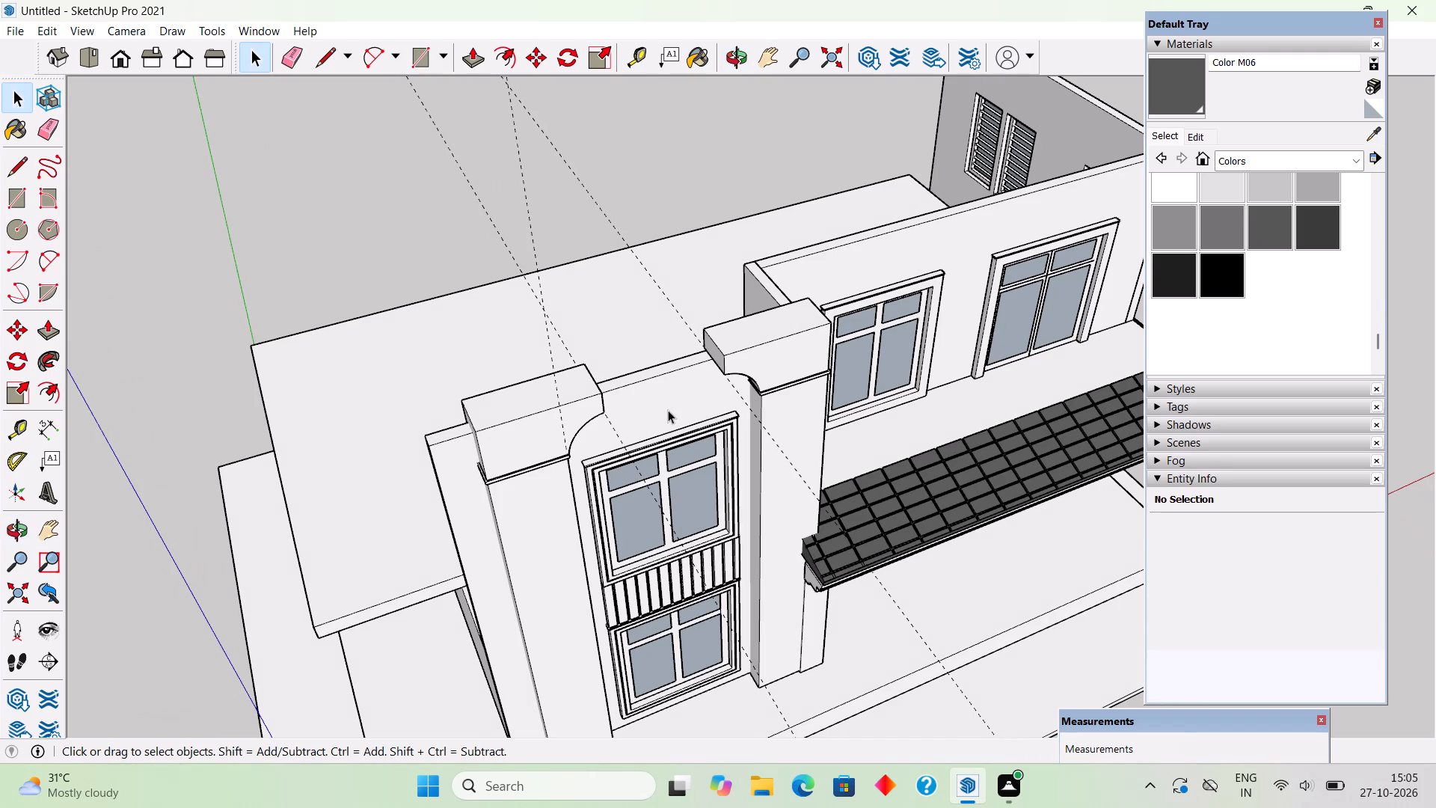
{"action": "scroll", "coordinate": [782, 353], "scroll_direction": "up", "scroll_amount": 3}
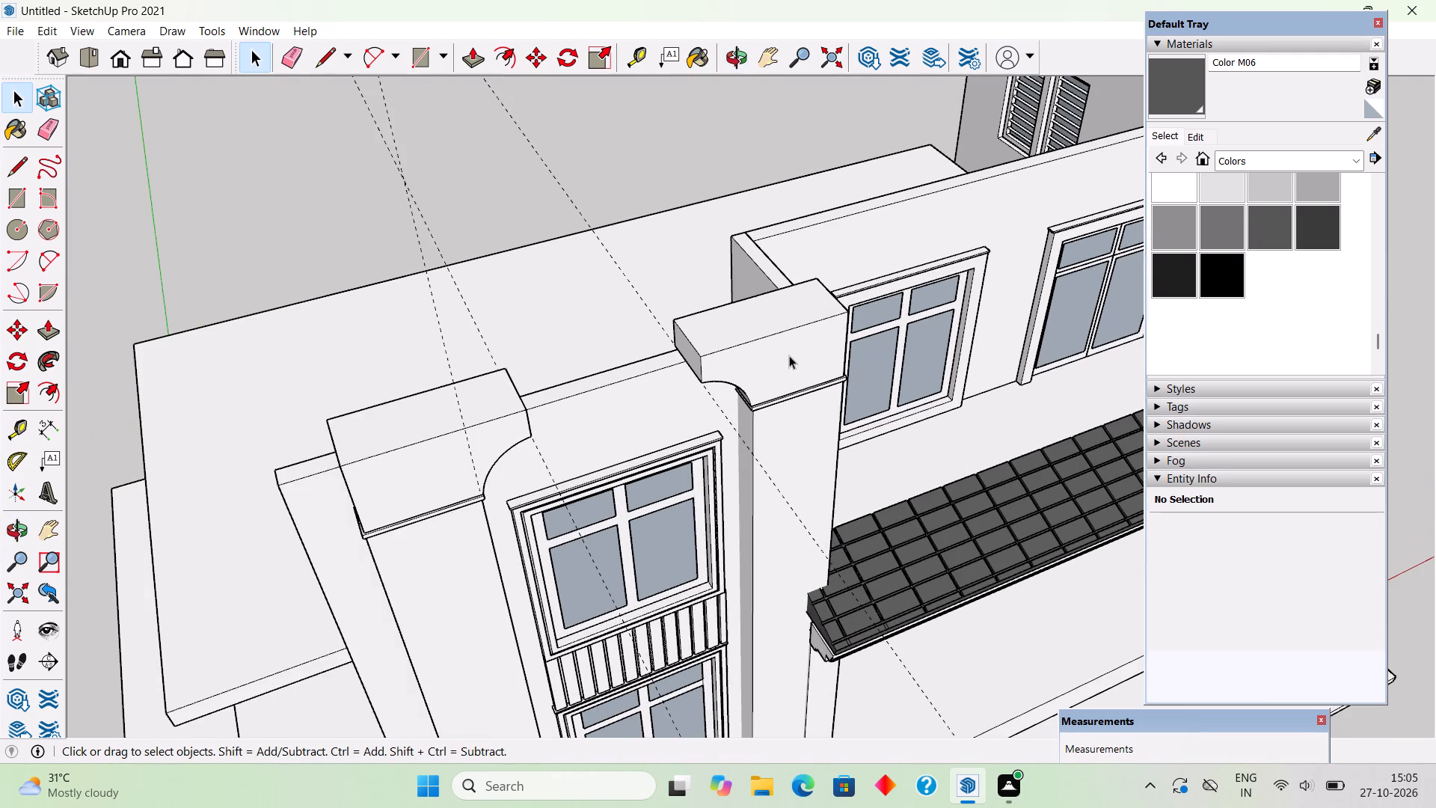
{"action": "middle_click_drag", "start_coordinate": [773, 323], "coordinate": [649, 218]}
{"action": "scroll", "coordinate": [646, 218], "scroll_direction": "up", "scroll_amount": 5}
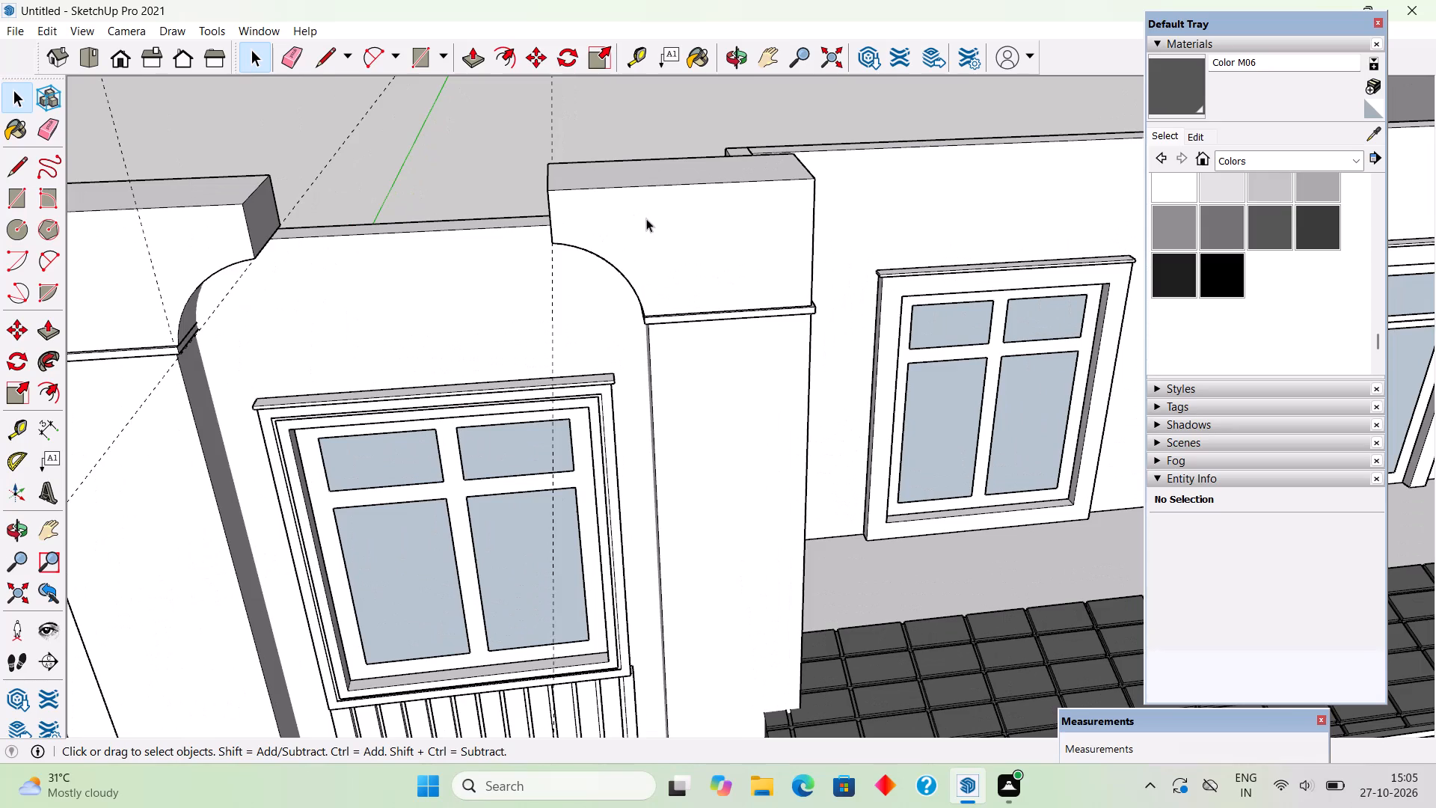
{"action": "scroll", "coordinate": [646, 218], "scroll_direction": "down", "scroll_amount": 4}
{"action": "middle_click_drag", "start_coordinate": [651, 232], "coordinate": [696, 139]}
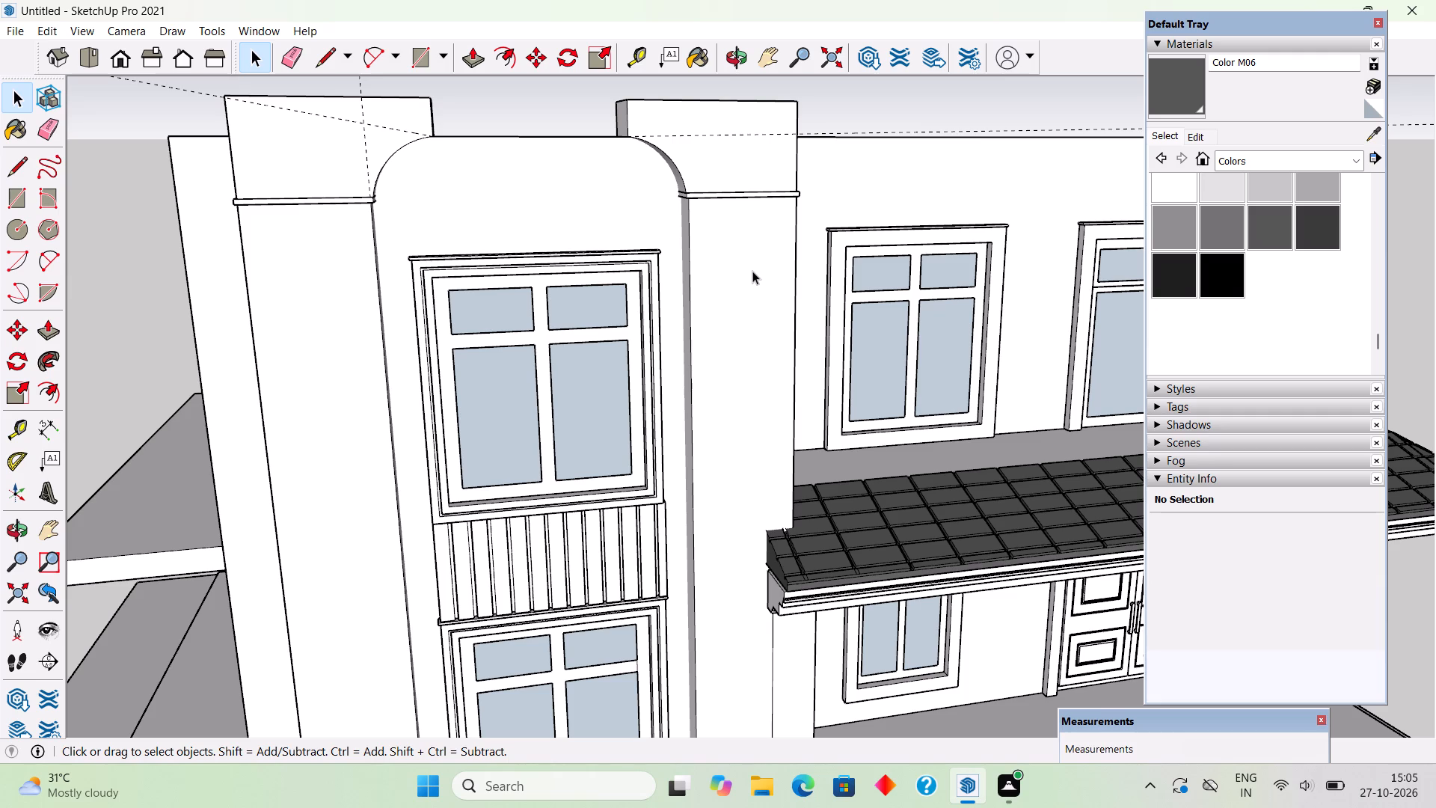
{"action": "scroll", "coordinate": [752, 271], "scroll_direction": "down", "scroll_amount": 1}
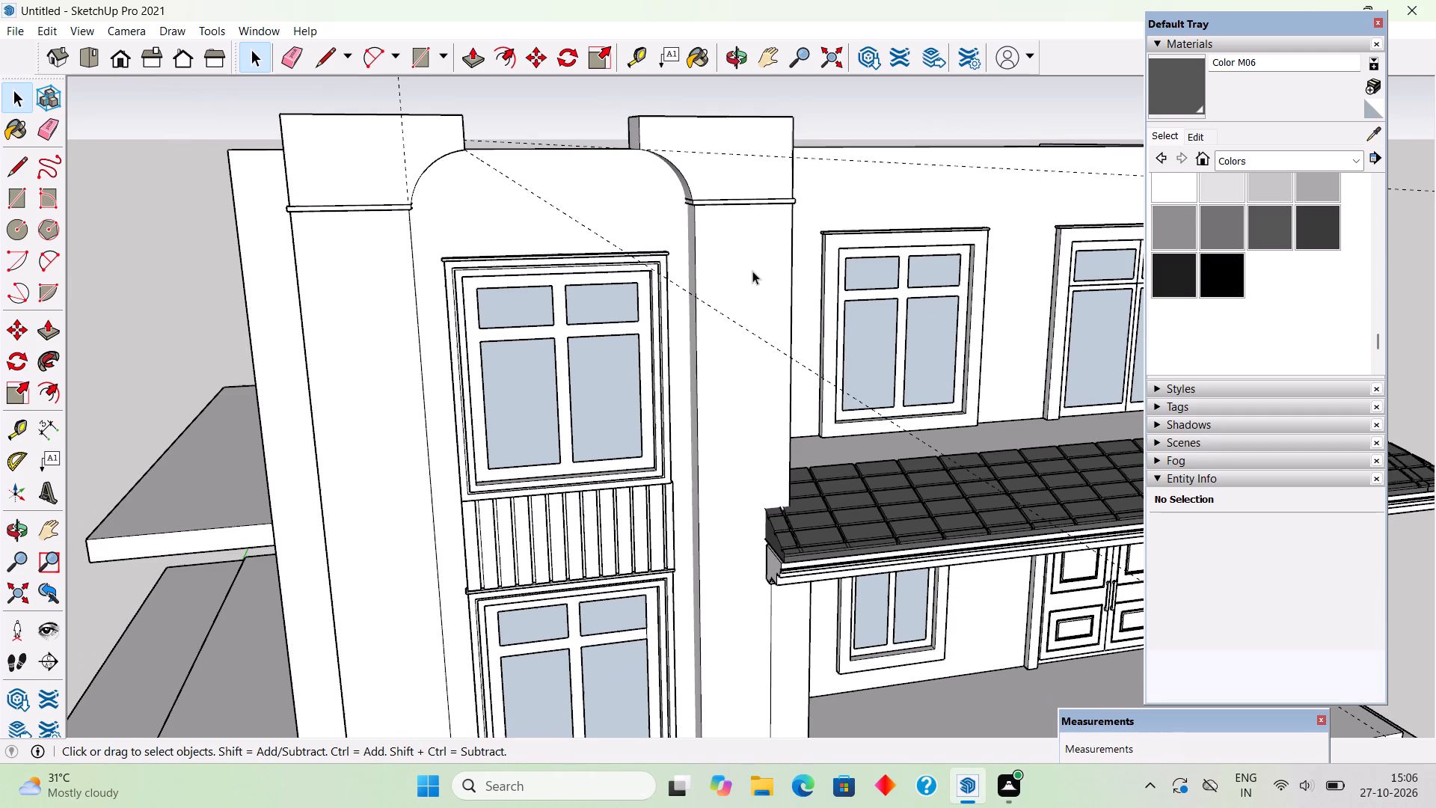
{"action": "middle_click_drag", "start_coordinate": [742, 260], "coordinate": [738, 295]}
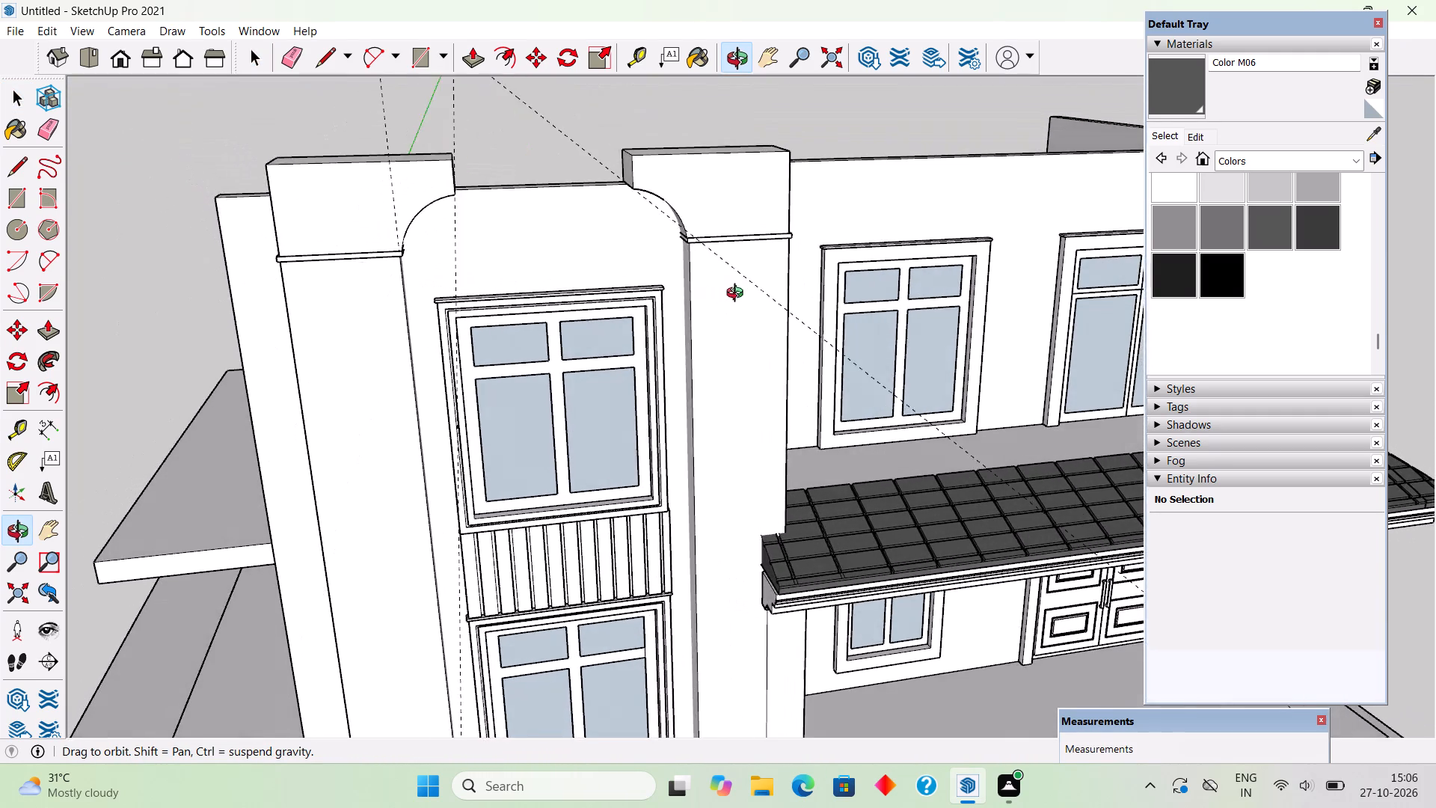
{"action": "middle_click_drag", "start_coordinate": [738, 295], "coordinate": [803, 339]}
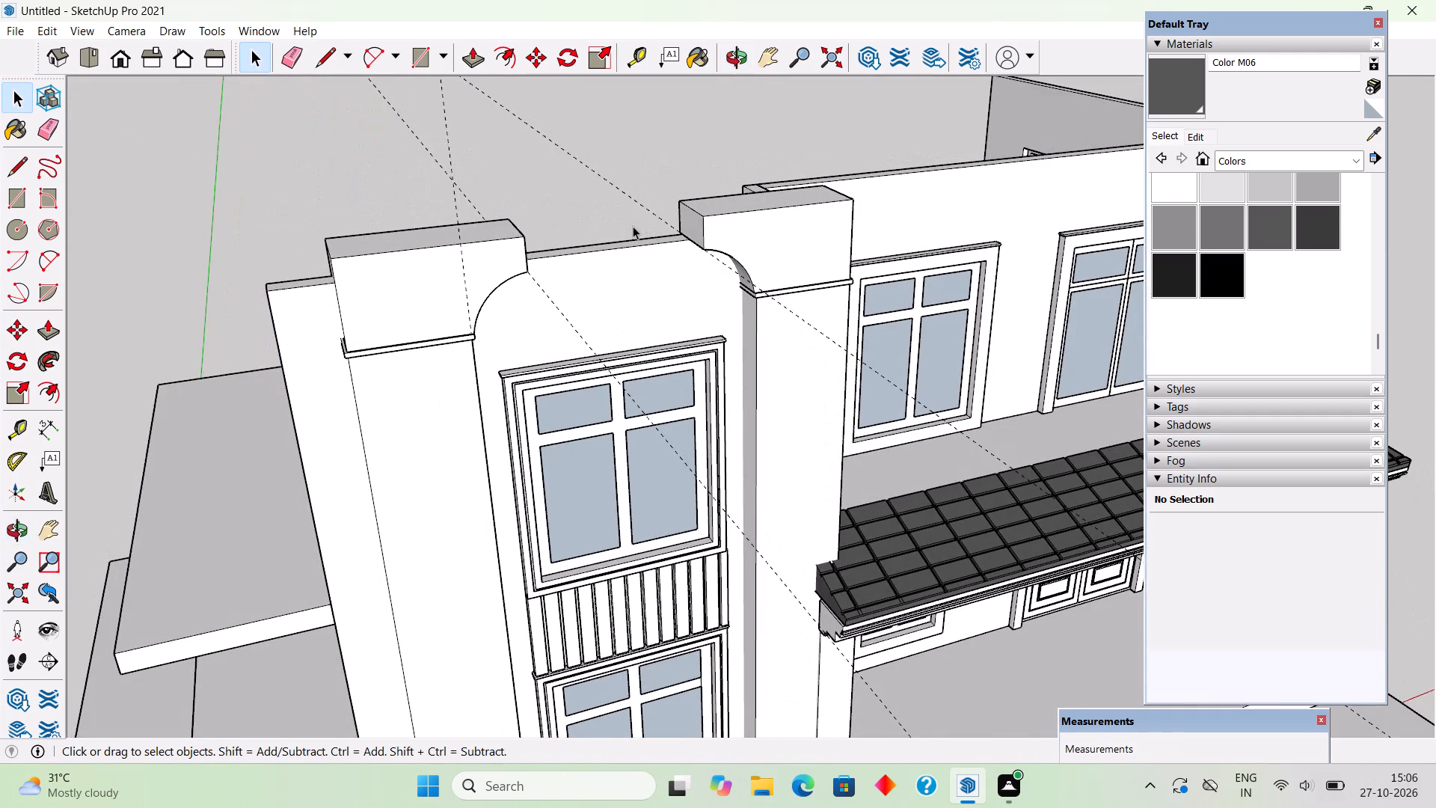
{"action": "middle_click_drag", "start_coordinate": [633, 226], "coordinate": [680, 254]}
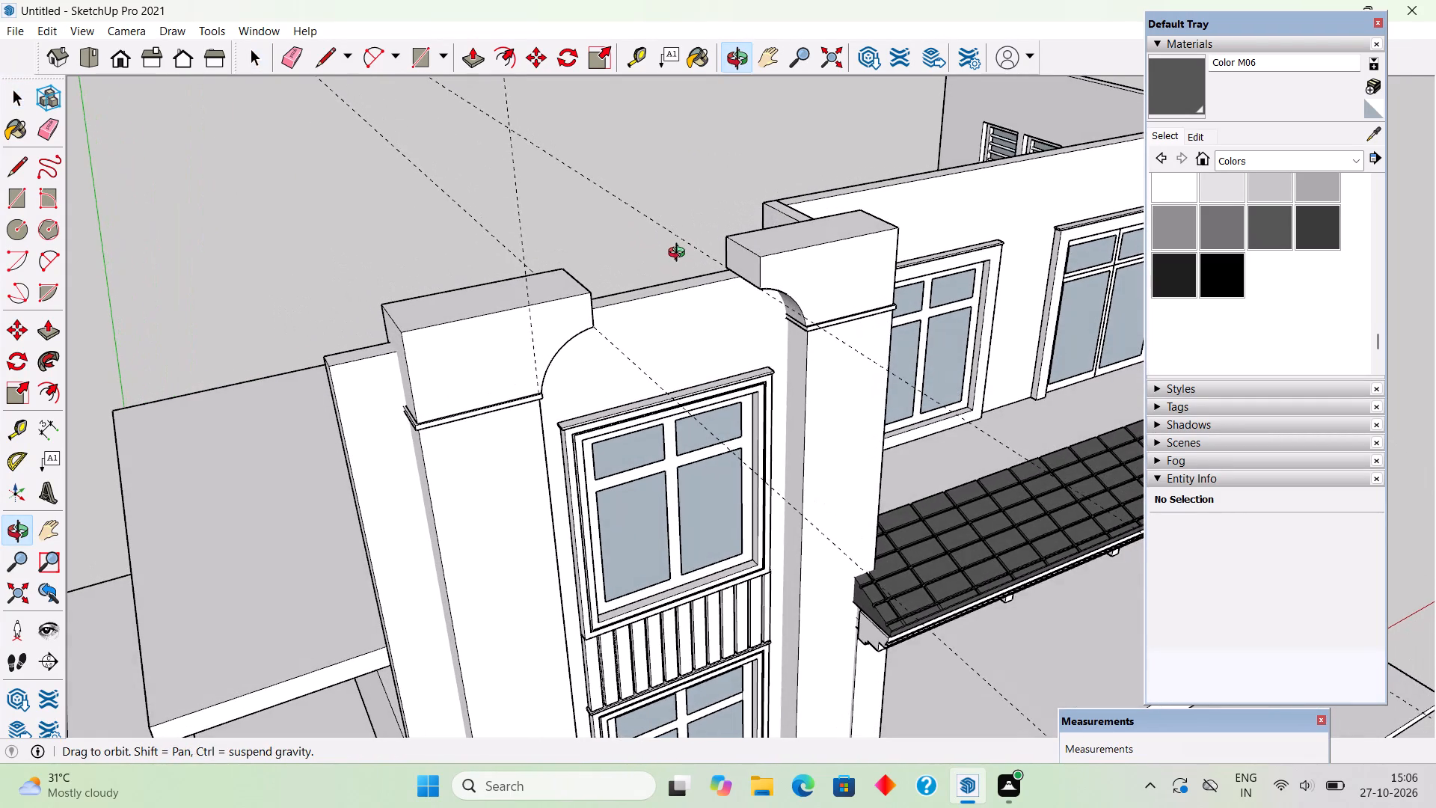
{"action": "middle_click_drag", "start_coordinate": [680, 254], "coordinate": [629, 247]}
Open the front wall between the two capped columns for editing and pull its narrow top face up 0.5".
{"action": "triple_click", "coordinate": [633, 265]}
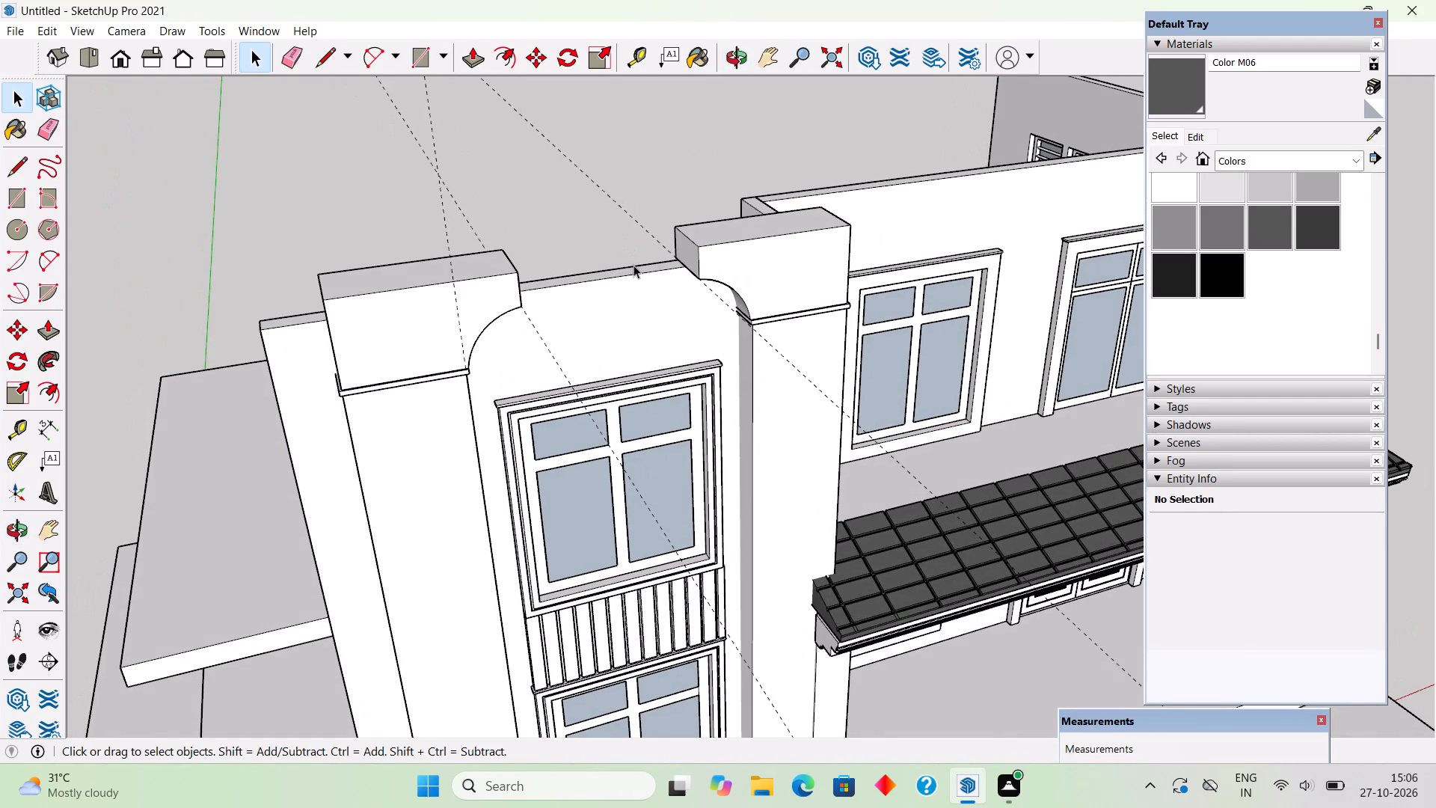
{"action": "middle_click_drag", "start_coordinate": [633, 274], "coordinate": [607, 378]}
{"action": "scroll", "coordinate": [605, 379], "scroll_direction": "up", "scroll_amount": 4}
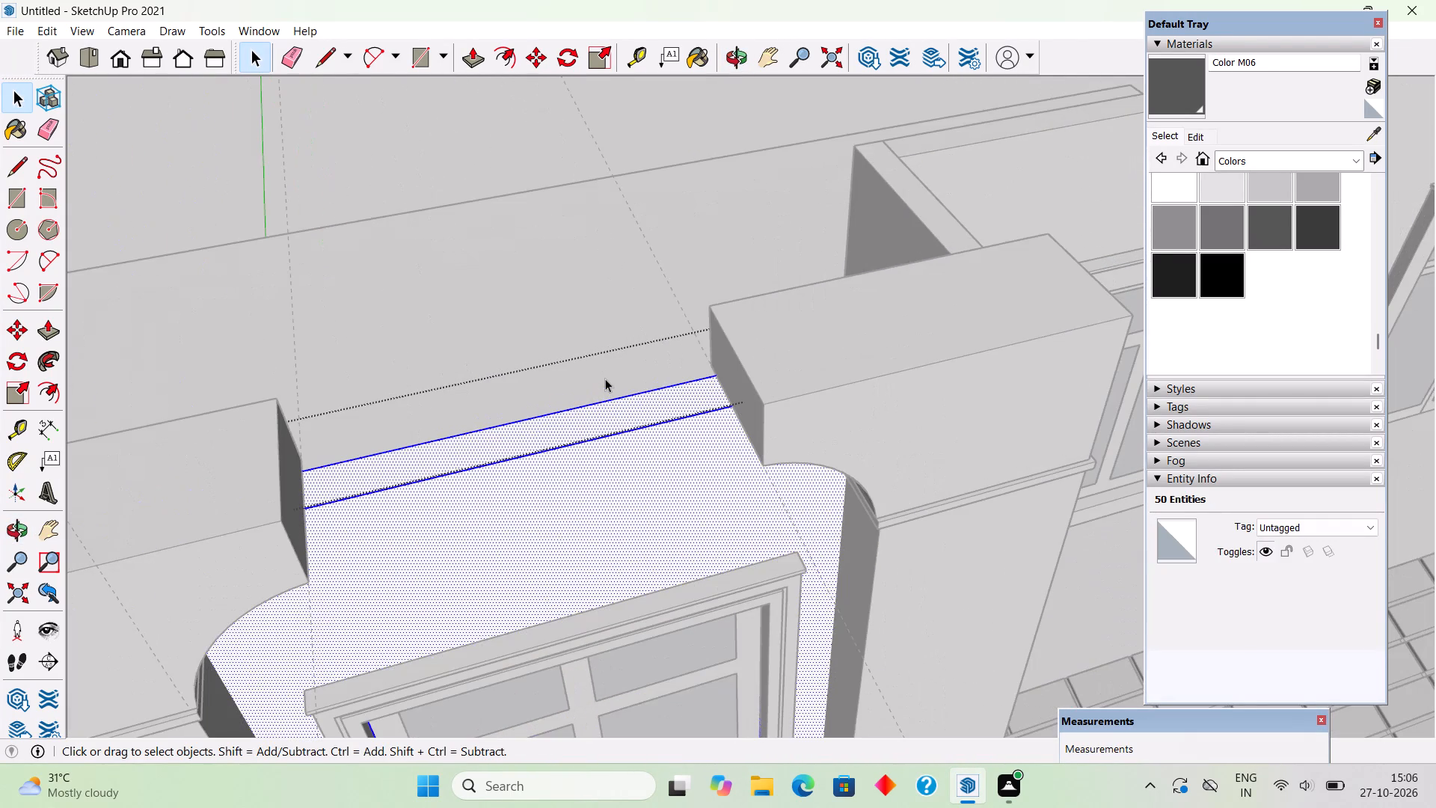
{"action": "key", "text": "p"}
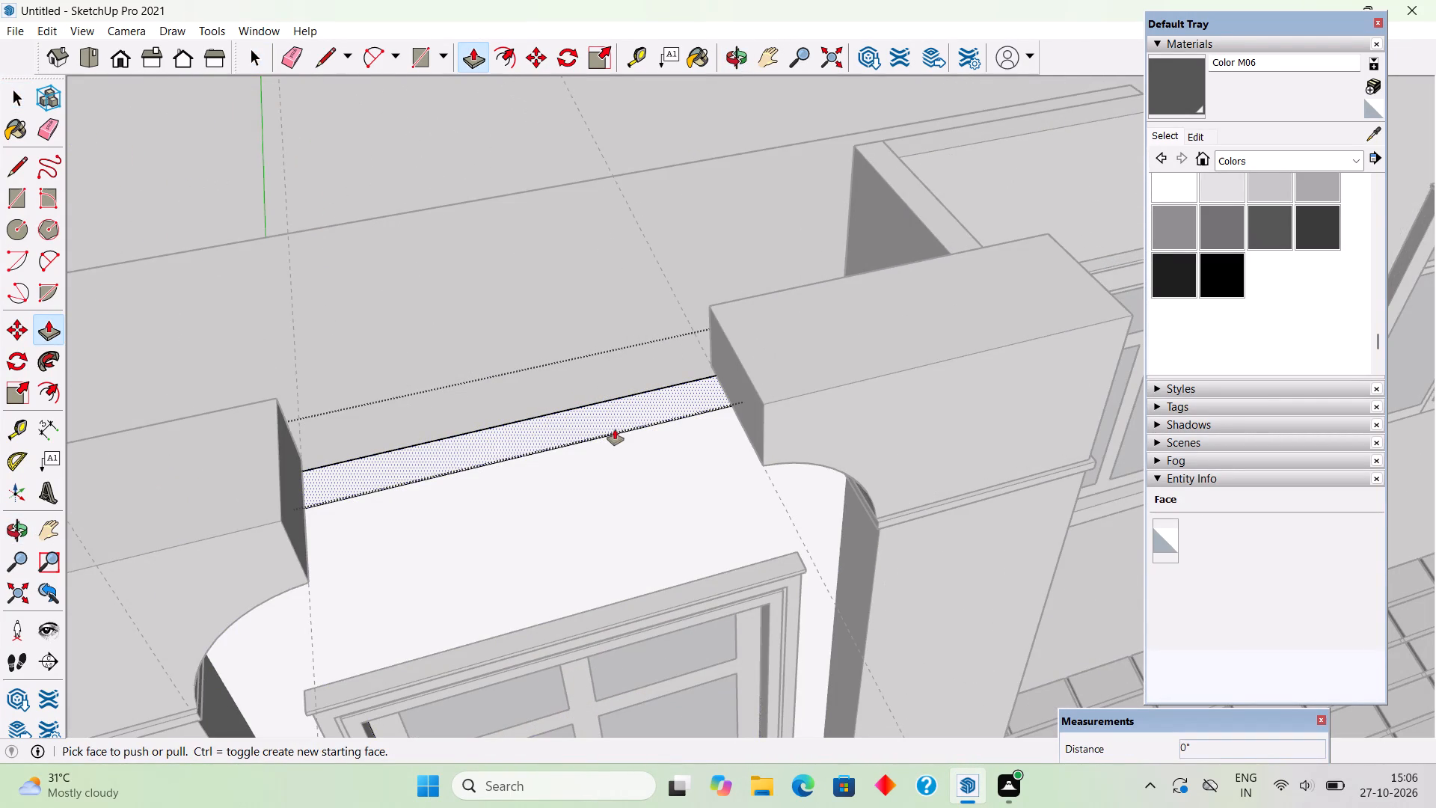
{"action": "left_click", "coordinate": [615, 429]}
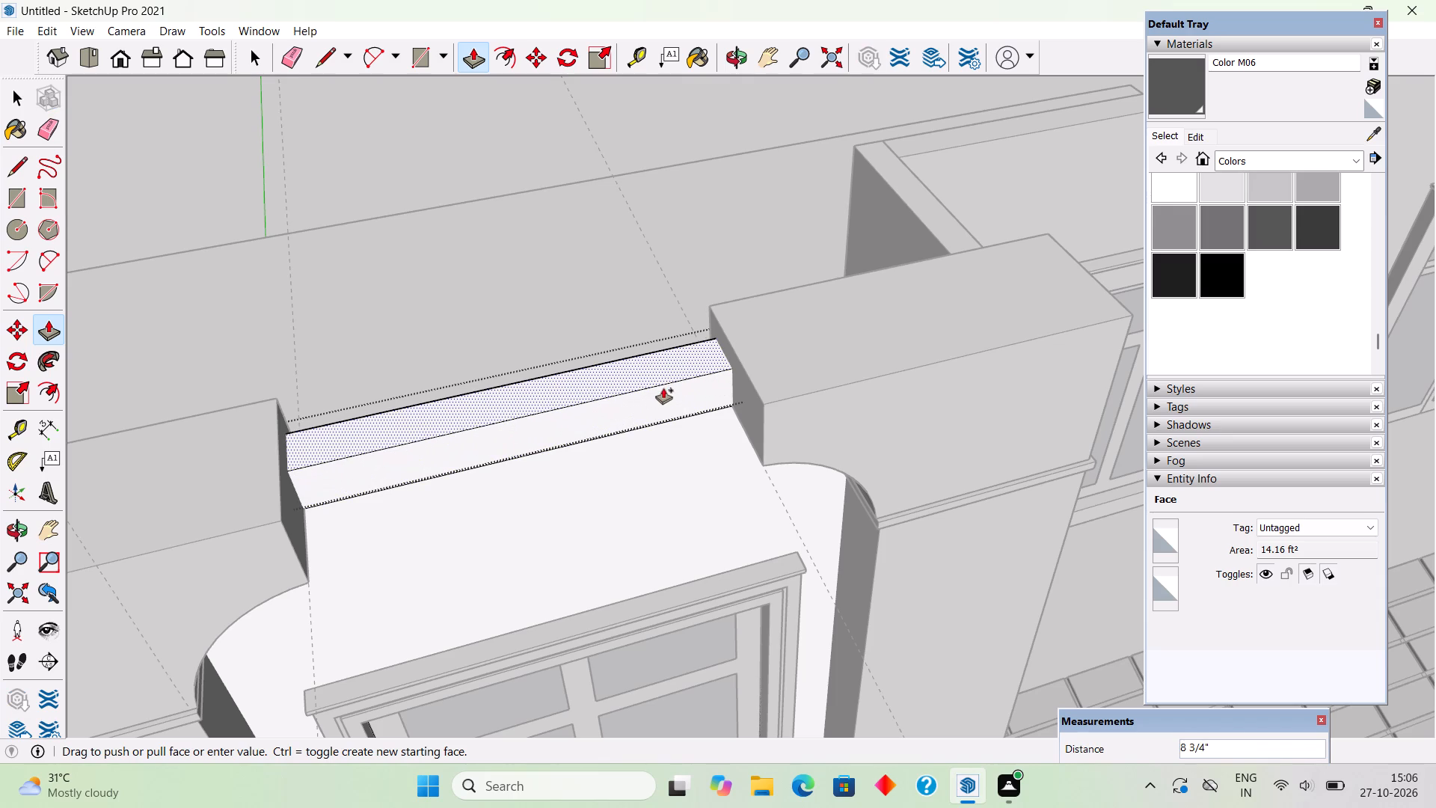
{"action": "middle_click_drag", "start_coordinate": [656, 379], "coordinate": [636, 242]}
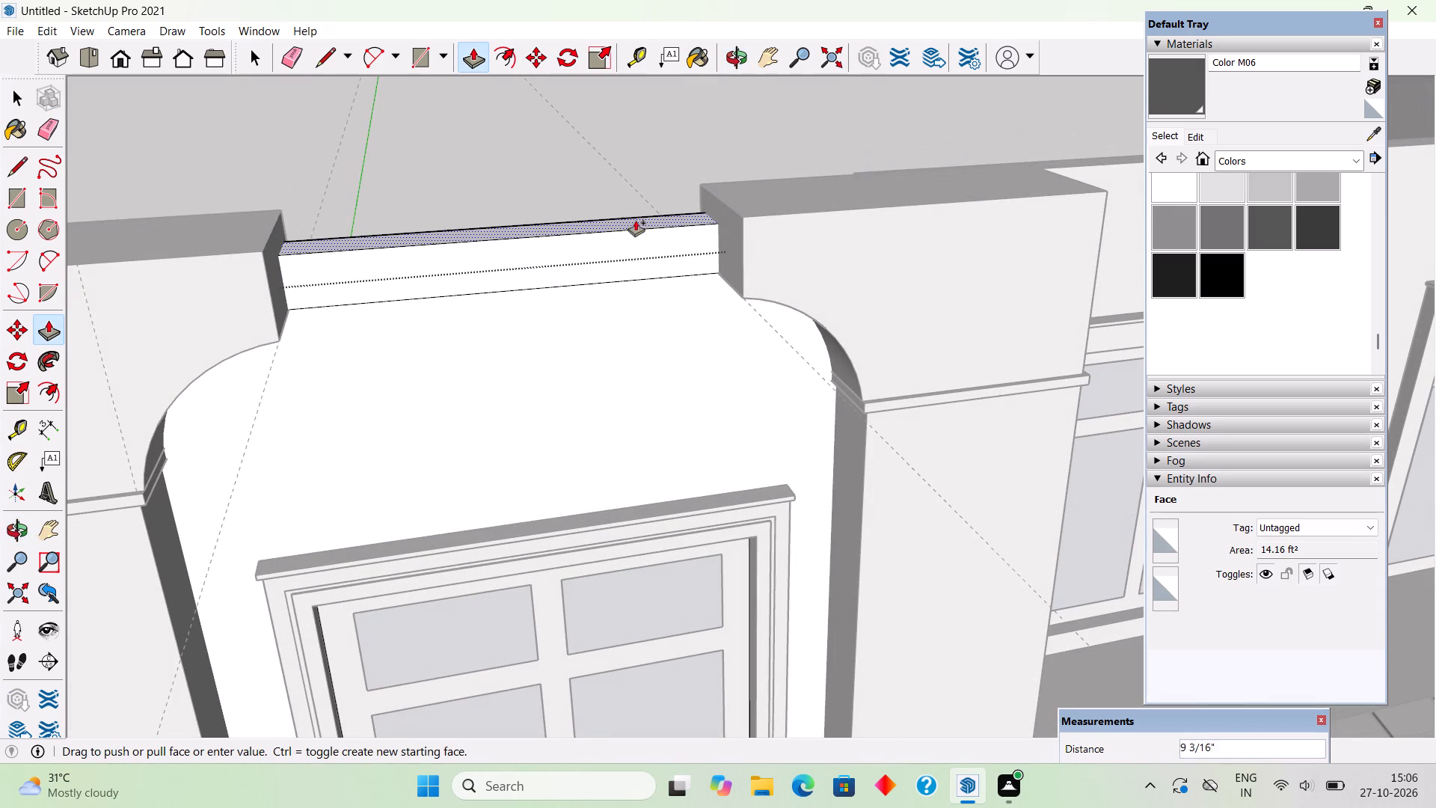
{"action": "type", "text": ".5\""}
{"action": "key", "text": "Return"}
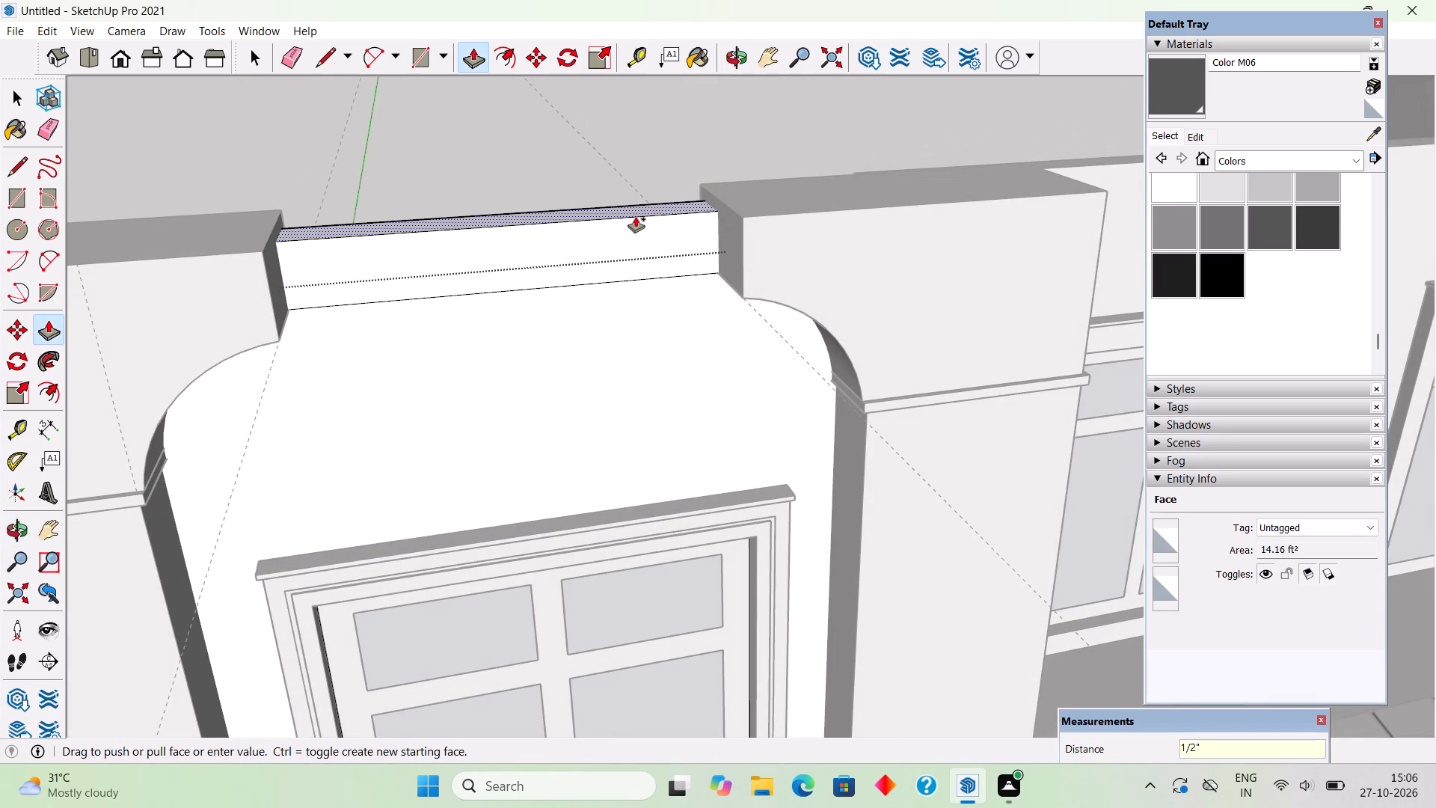
Pull the wall's top face up again by about 1' 1 7/16", level with the column caps' tops, and leave the wall group.
{"action": "left_click", "coordinate": [642, 266]}
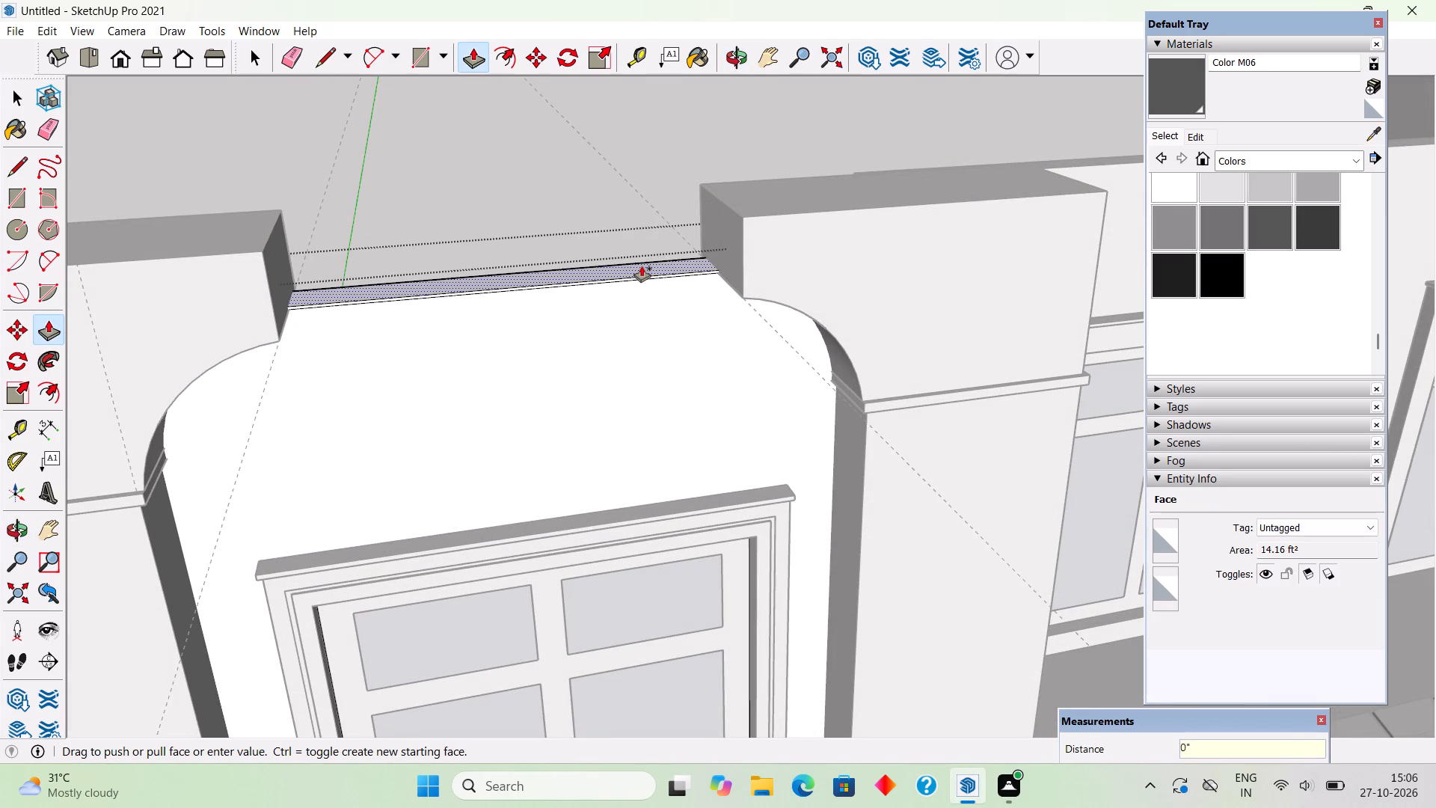
{"action": "left_click", "coordinate": [746, 203]}
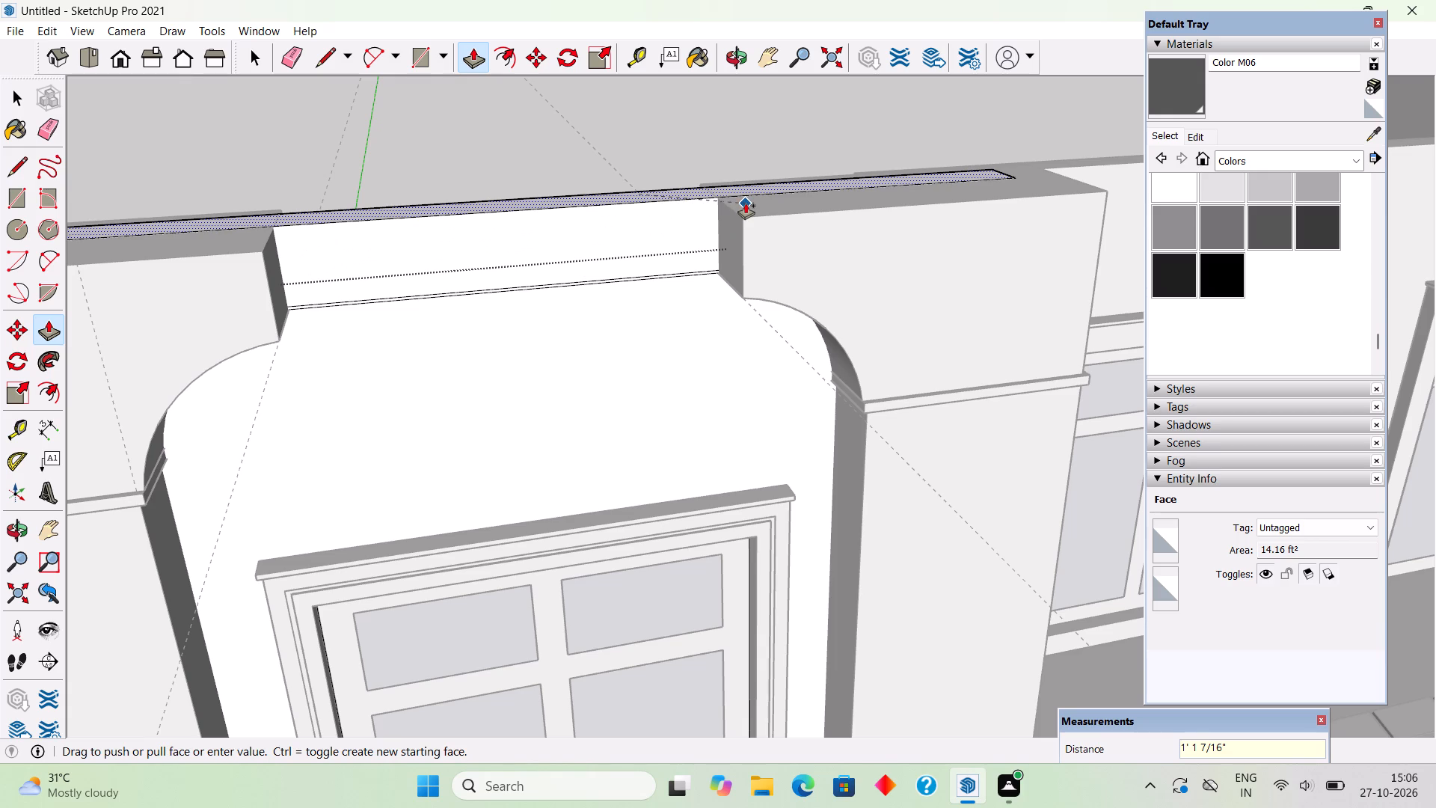
{"action": "key", "text": "space"}
{"action": "scroll", "coordinate": [746, 203], "scroll_direction": "down", "scroll_amount": 5}
{"action": "left_click", "coordinate": [707, 114]}
Reopen the wall, pull the 0.5" strip on its front face outward 1" as a horizontal moulding, and leave the group.
{"action": "scroll", "coordinate": [748, 270], "scroll_direction": "up", "scroll_amount": 3}
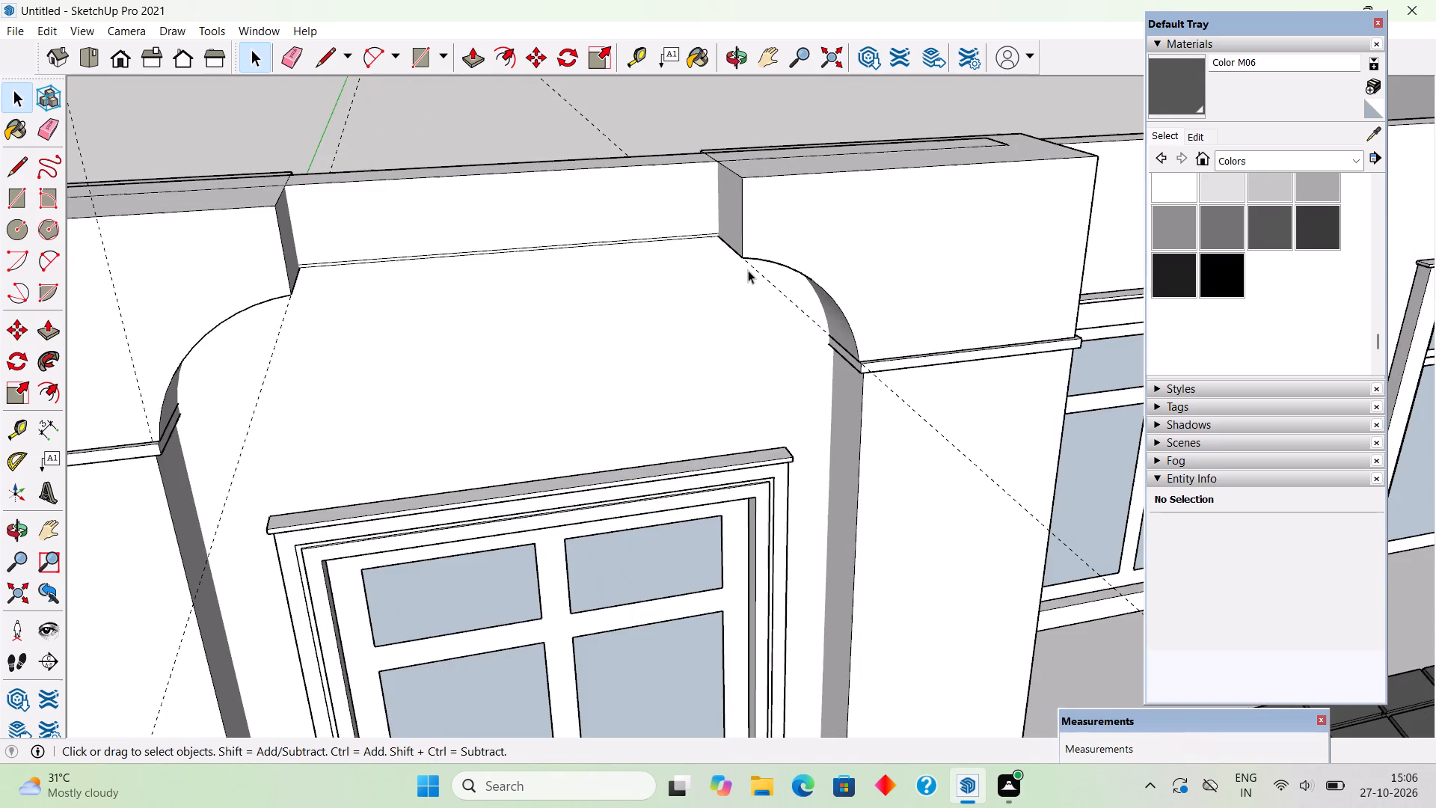
{"action": "scroll", "coordinate": [748, 270], "scroll_direction": "up", "scroll_amount": 1}
{"action": "middle_click_drag", "start_coordinate": [739, 218], "coordinate": [699, 266]}
{"action": "scroll", "coordinate": [649, 281], "scroll_direction": "up", "scroll_amount": 3}
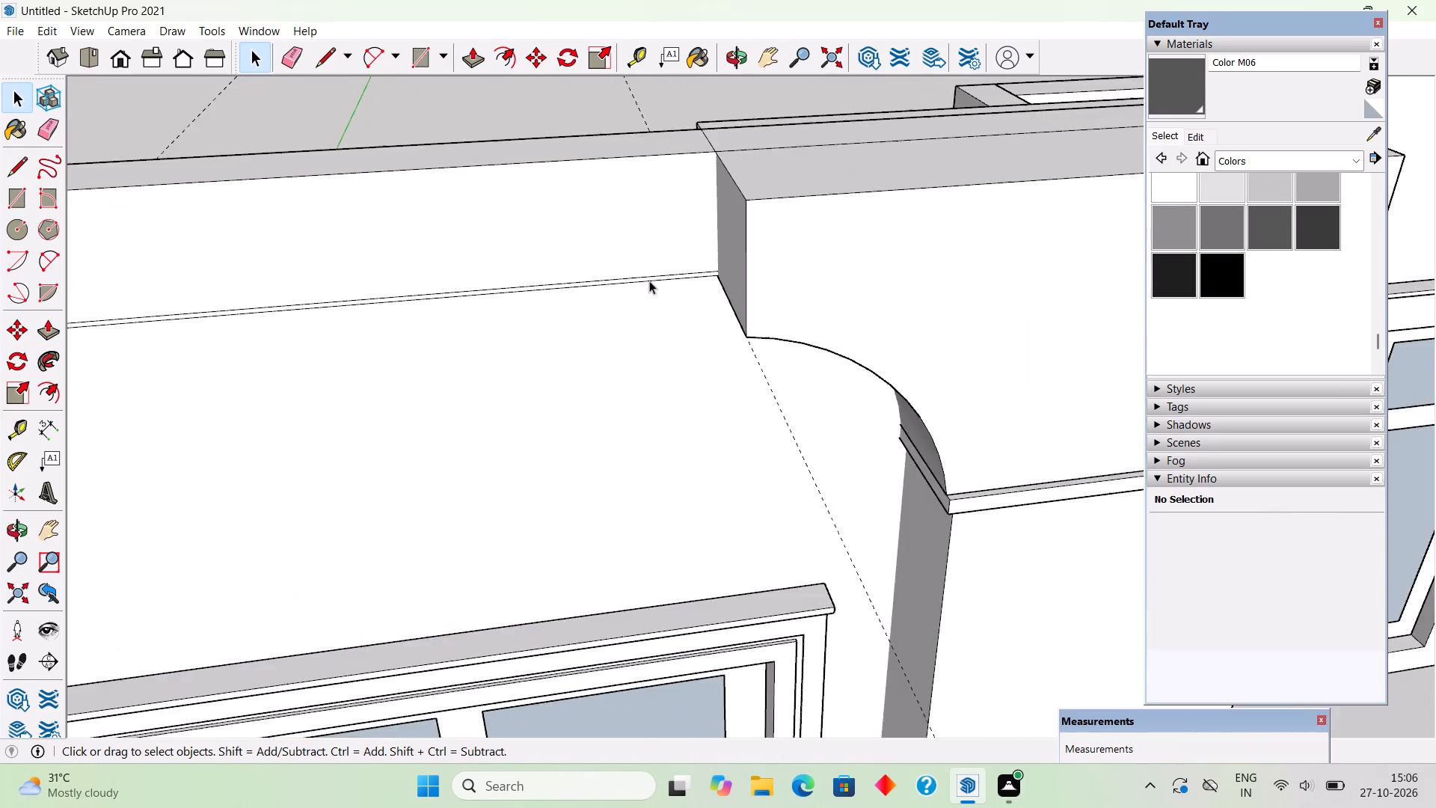
{"action": "scroll", "coordinate": [649, 281], "scroll_direction": "up", "scroll_amount": 6}
{"action": "left_click", "coordinate": [689, 270]}
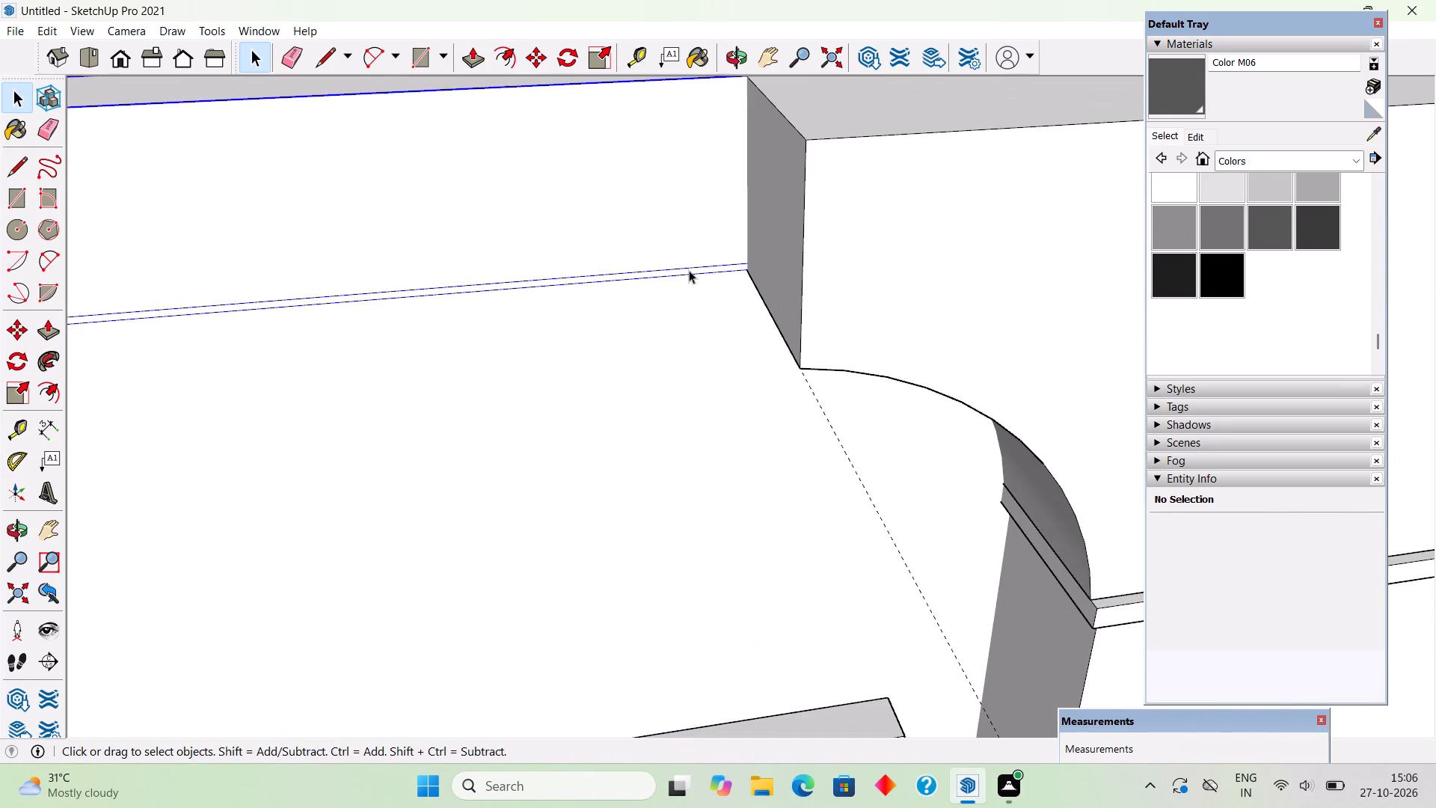
{"action": "triple_click", "coordinate": [689, 270]}
{"action": "scroll", "coordinate": [689, 270], "scroll_direction": "up", "scroll_amount": 5}
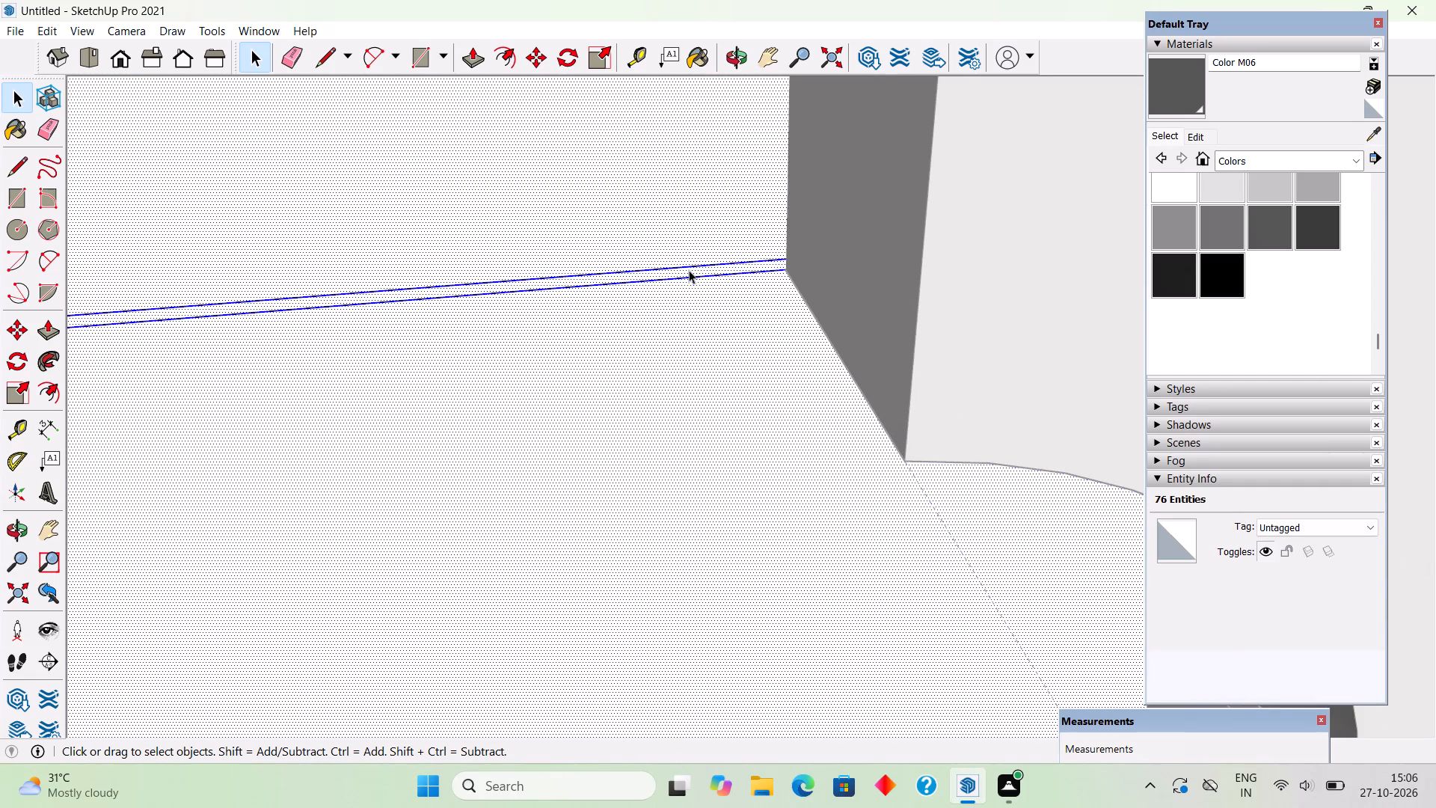
{"action": "key", "text": "p"}
{"action": "left_click", "coordinate": [692, 270]}
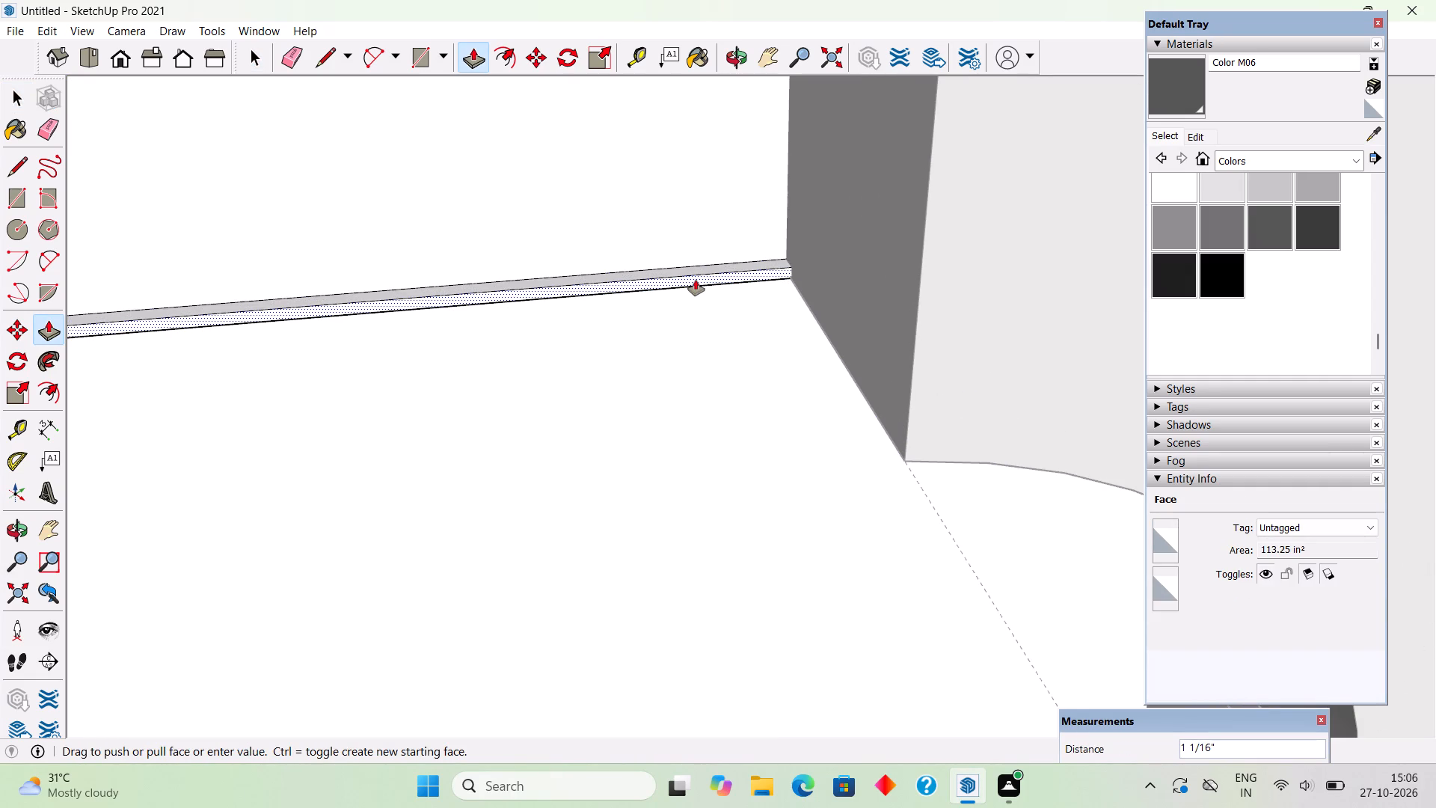
{"action": "type", "text": "1\""}
{"action": "key", "text": "Return"}
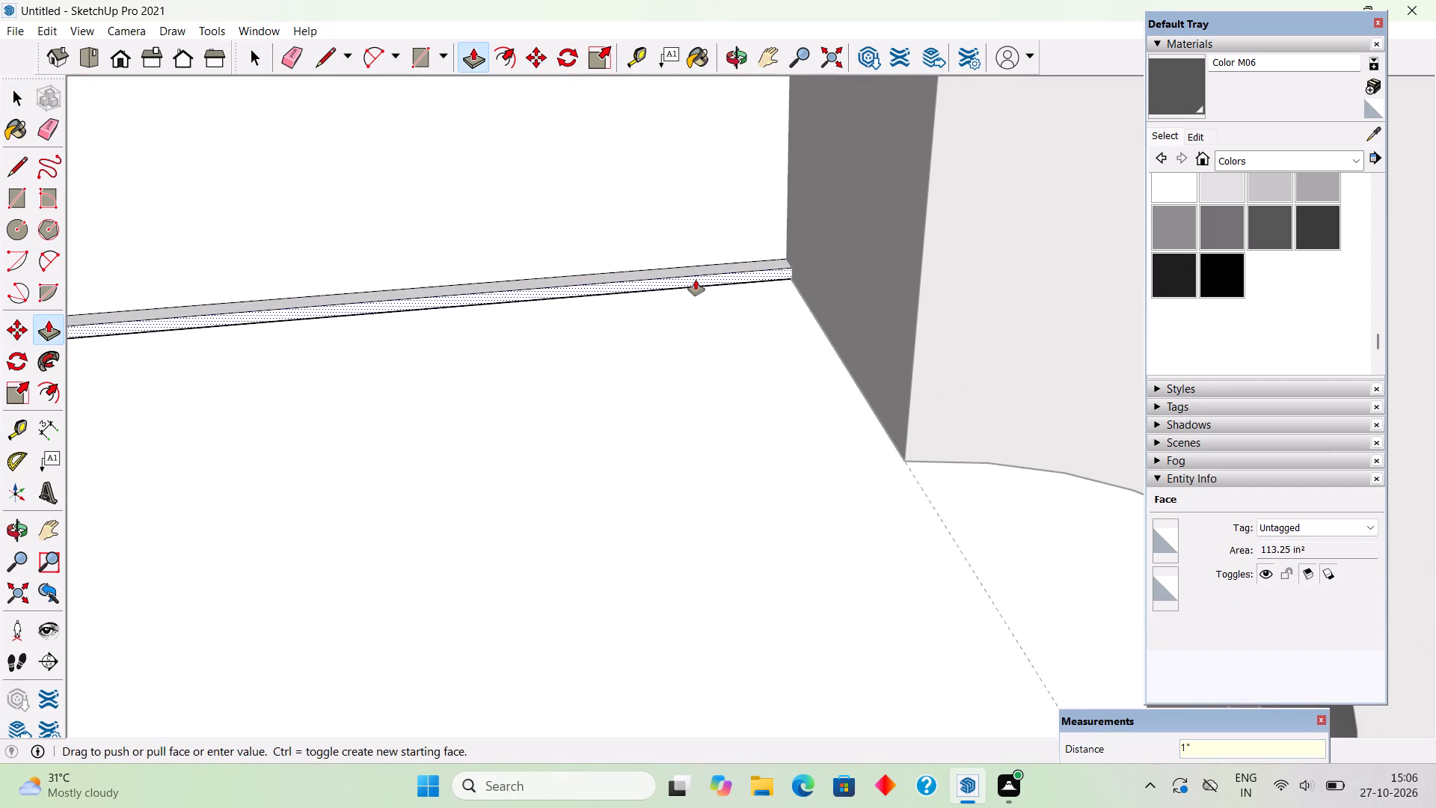
{"action": "key", "text": "space"}
{"action": "scroll", "coordinate": [696, 280], "scroll_direction": "down", "scroll_amount": 20}
{"action": "scroll", "coordinate": [696, 280], "scroll_direction": "down", "scroll_amount": 3}
{"action": "left_click", "coordinate": [714, 143]}
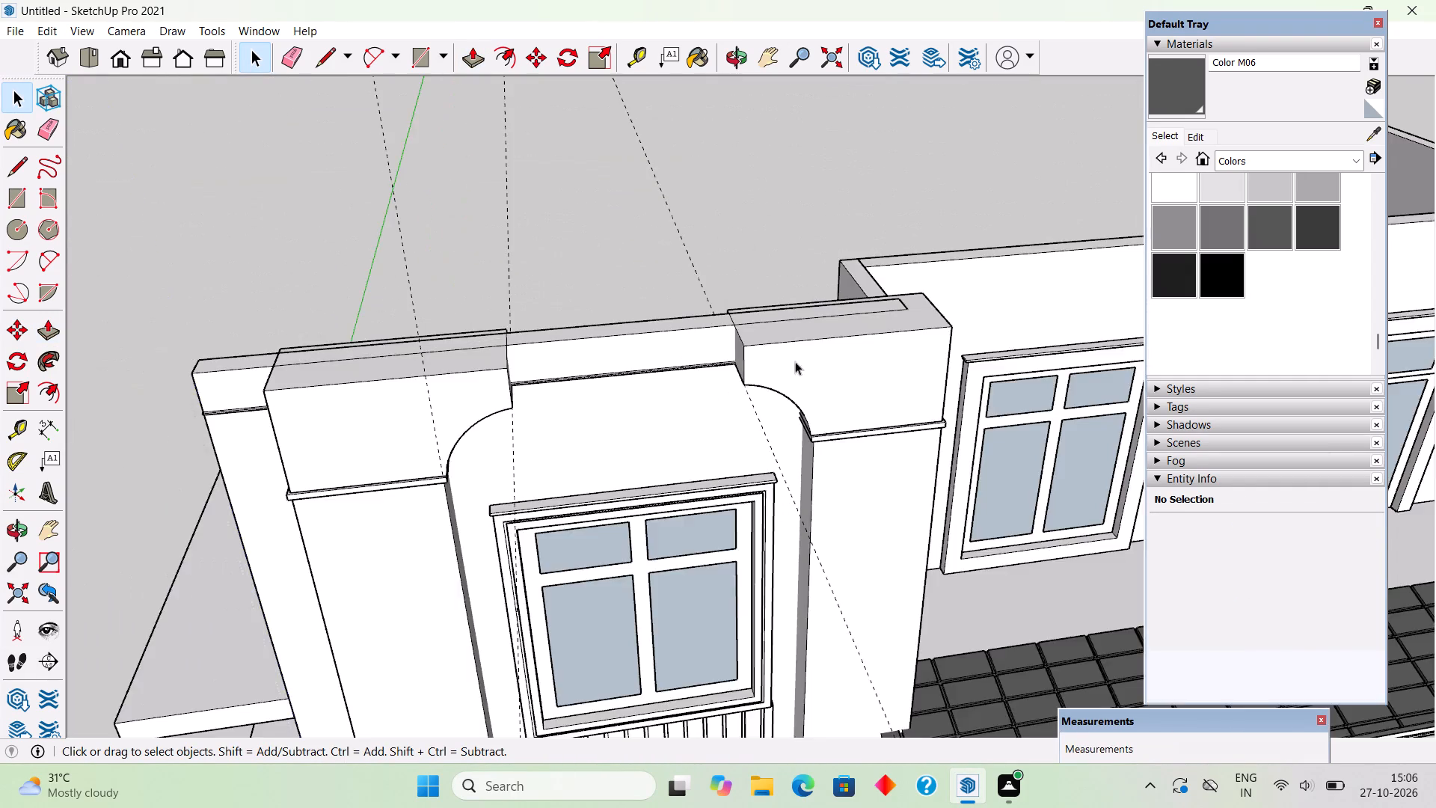
Place a horizontal guide across the left column cap's front at the arc's upper end, and a second guide 0.5" above it.
{"action": "middle_click_drag", "start_coordinate": [795, 361], "coordinate": [466, 197]}
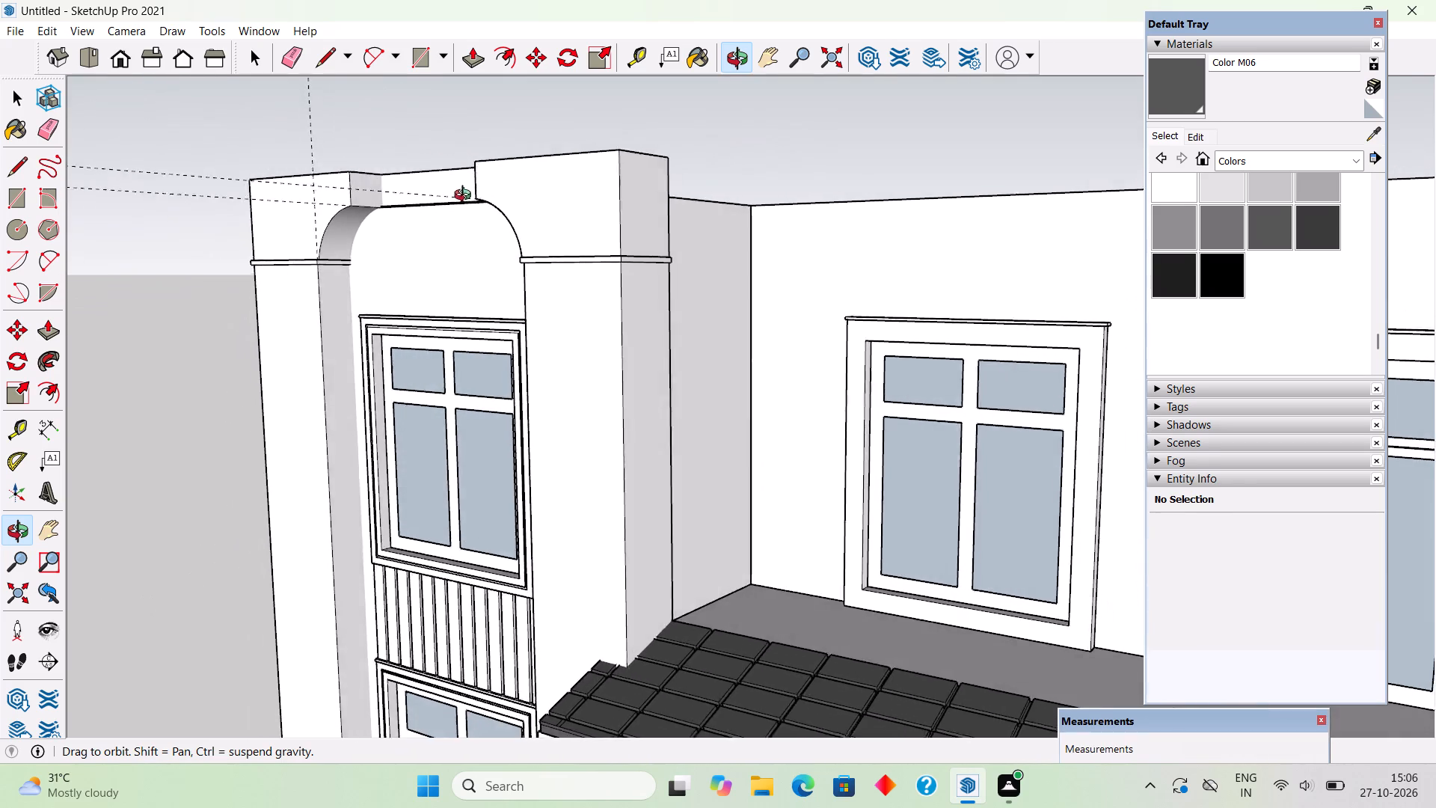
{"action": "middle_click_drag", "start_coordinate": [466, 197], "coordinate": [705, 183]}
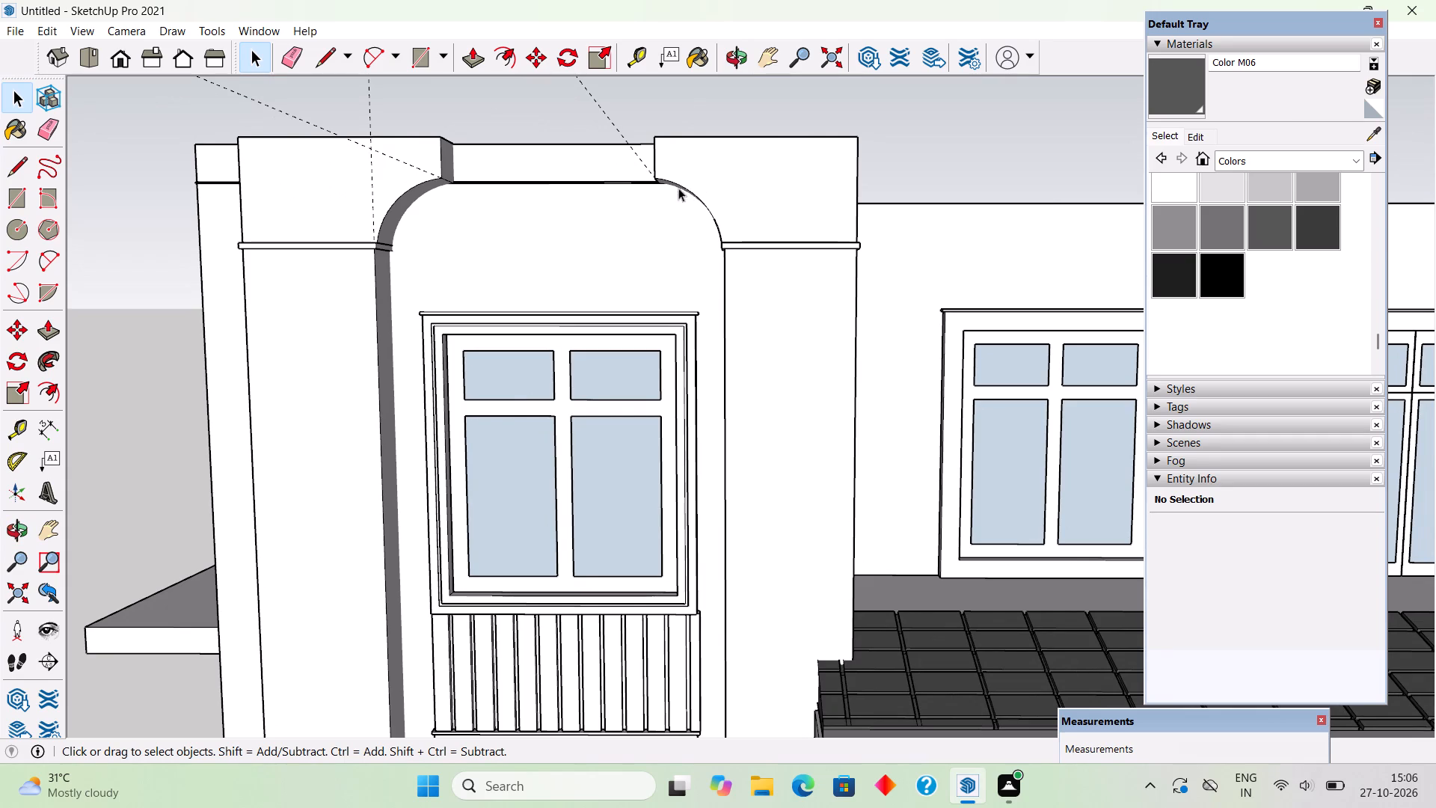
{"action": "scroll", "coordinate": [293, 192], "scroll_direction": "up", "scroll_amount": 4}
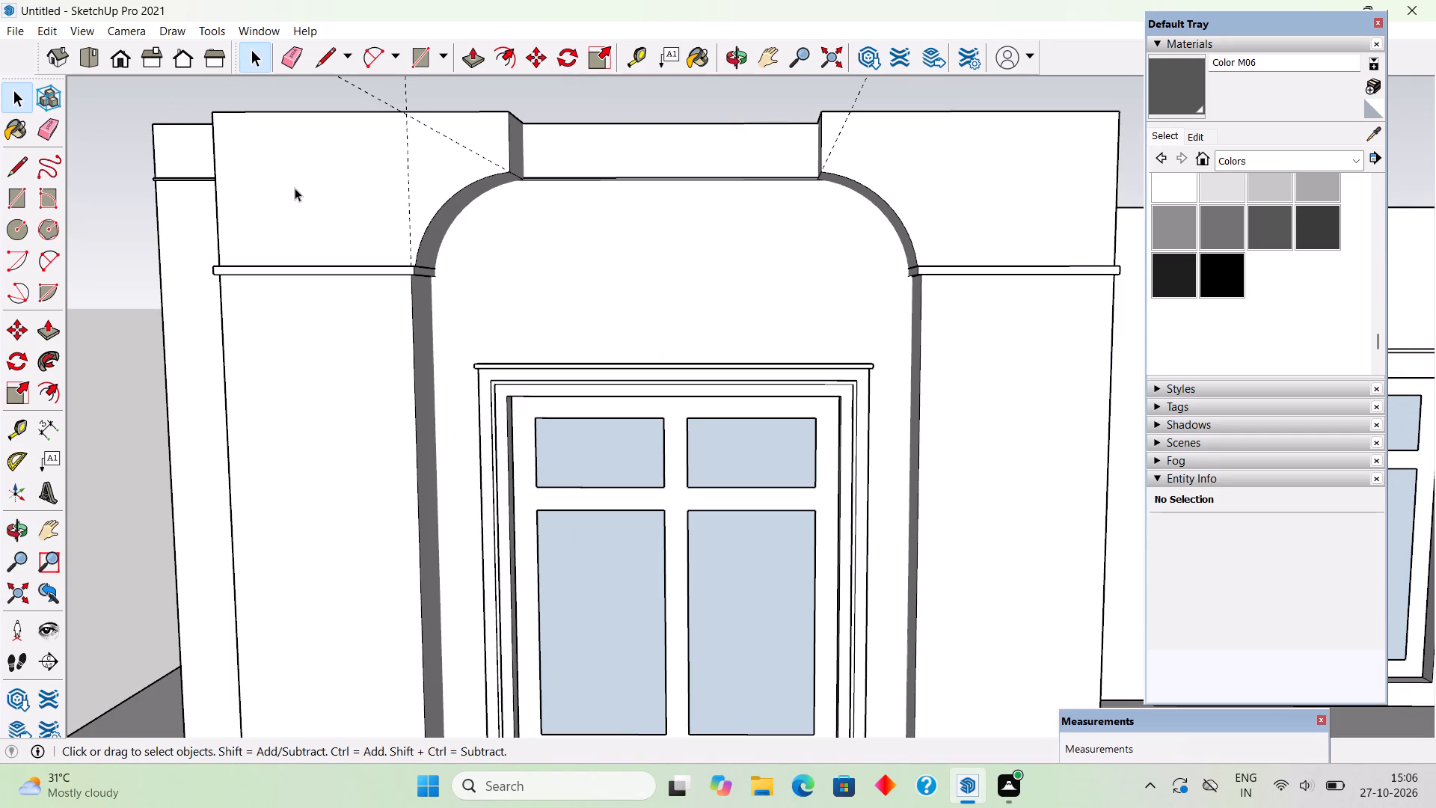
{"action": "middle_click_drag", "start_coordinate": [298, 186], "coordinate": [452, 252]}
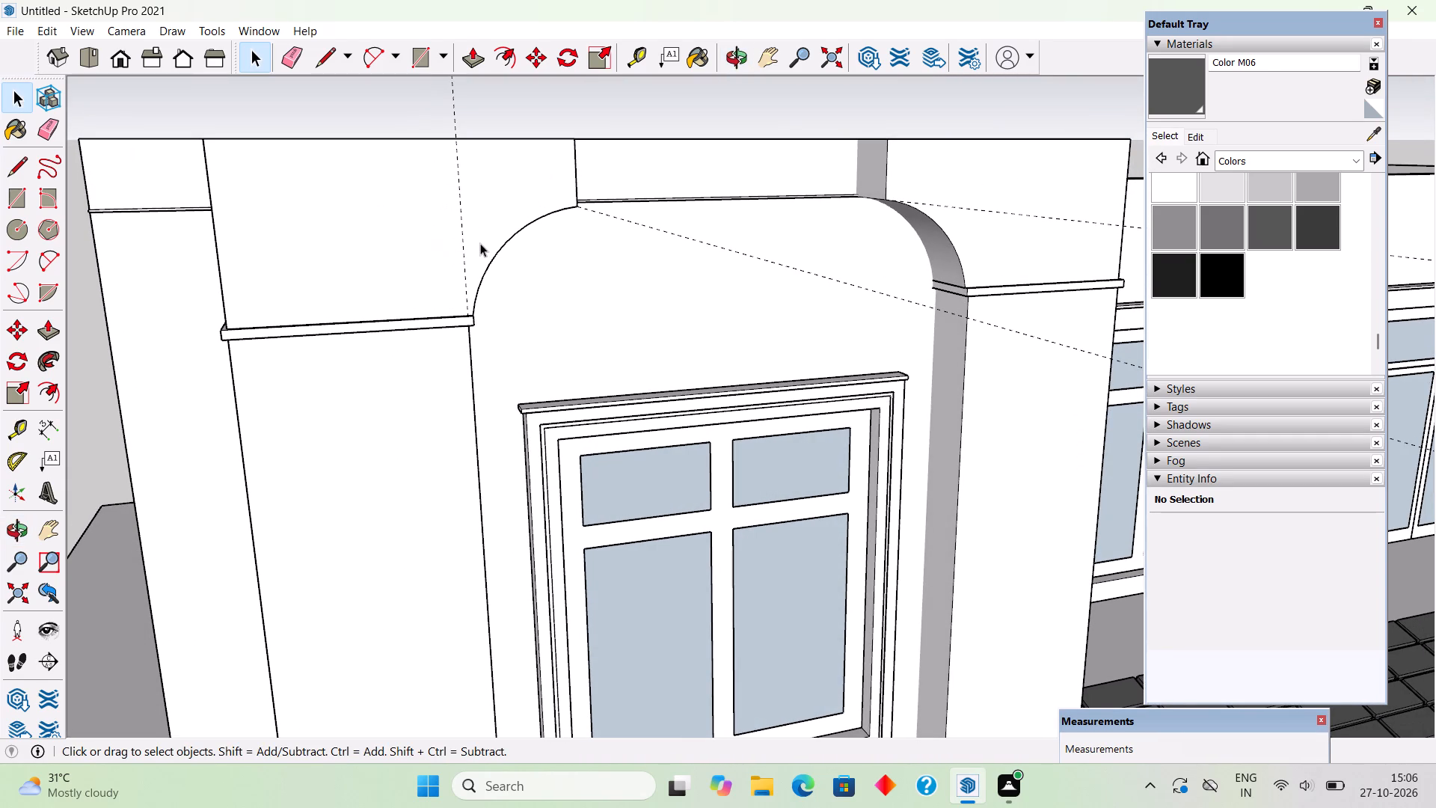
{"action": "key", "text": "t"}
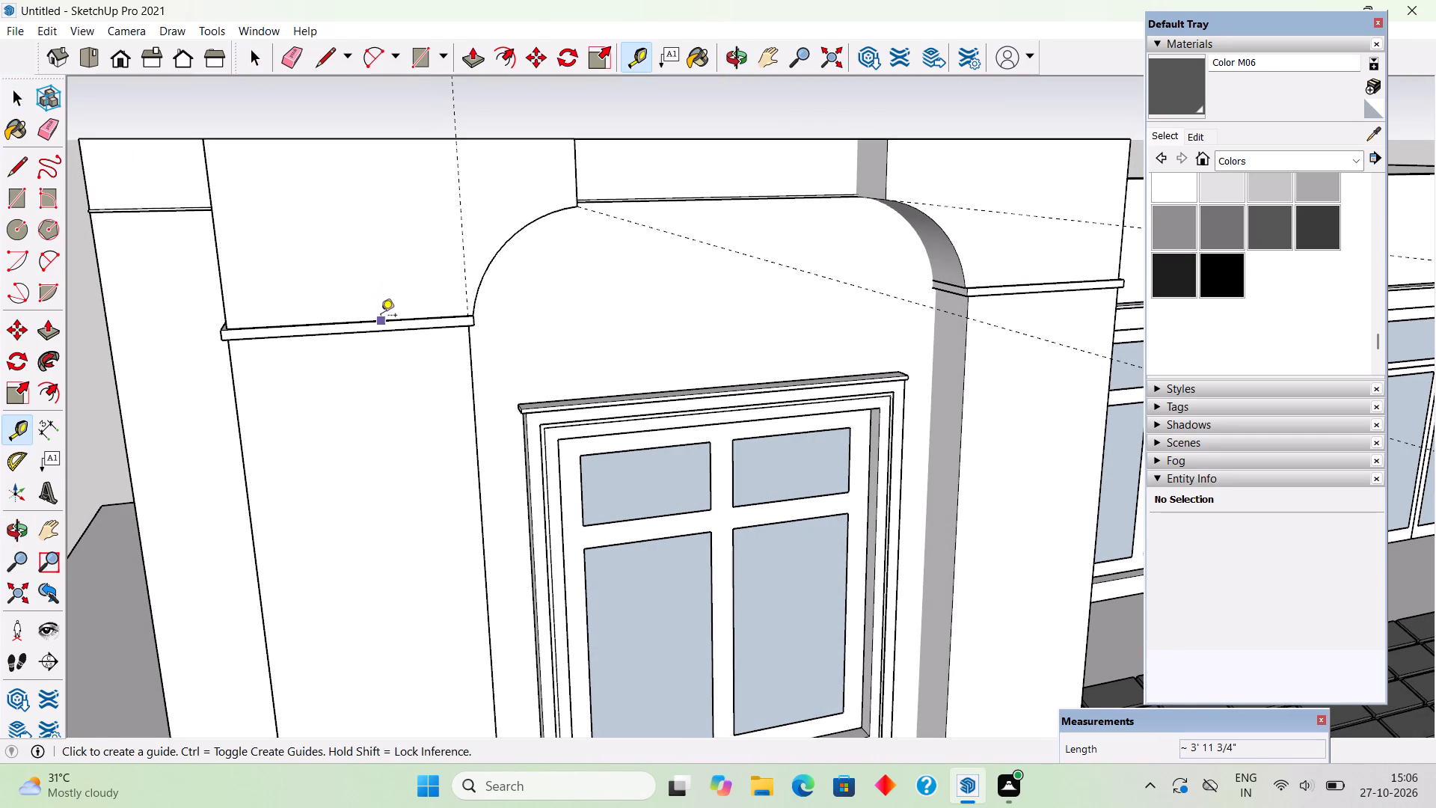
{"action": "scroll", "coordinate": [384, 316], "scroll_direction": "up", "scroll_amount": 4}
{"action": "middle_click_drag", "start_coordinate": [425, 296], "coordinate": [457, 394]}
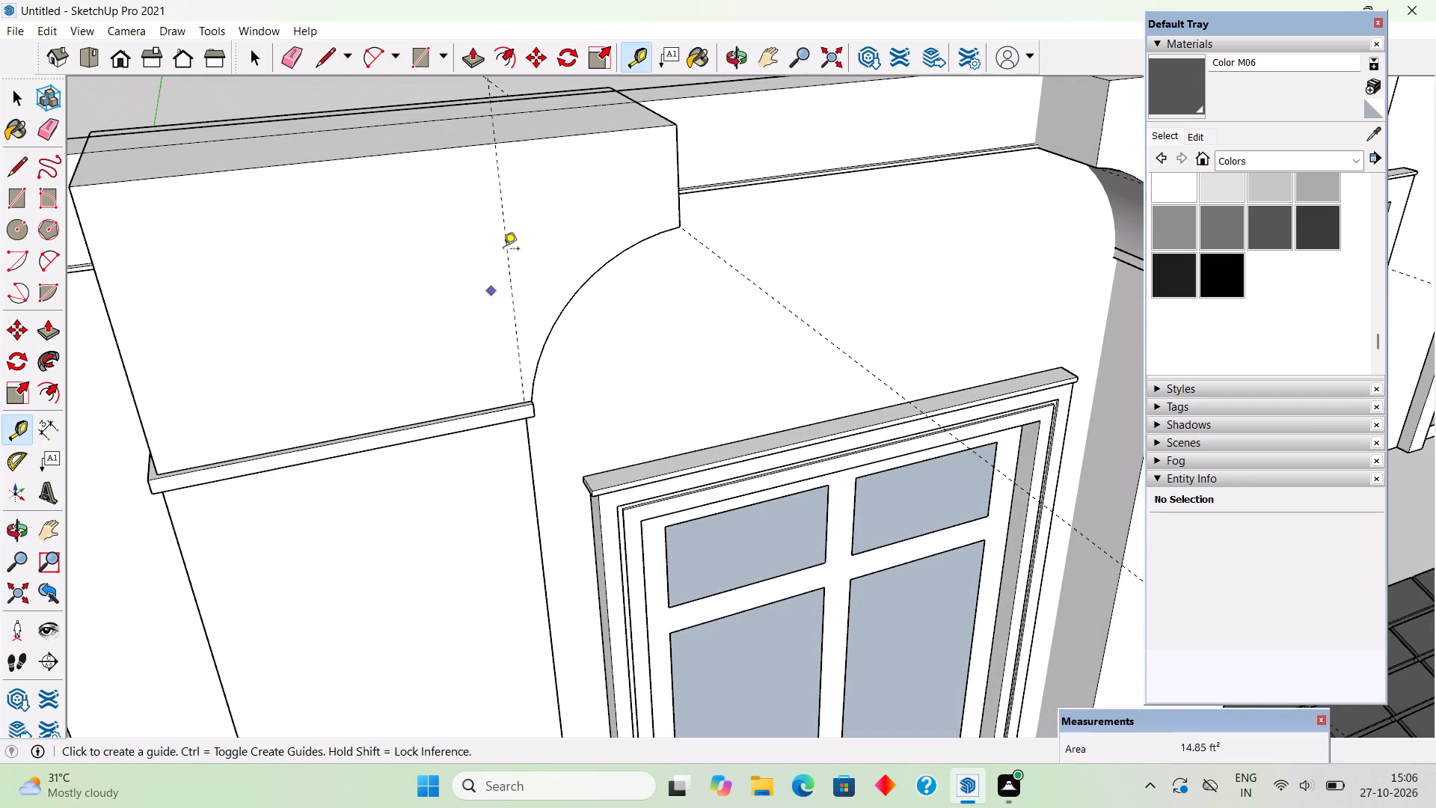
{"action": "left_click", "coordinate": [551, 140]}
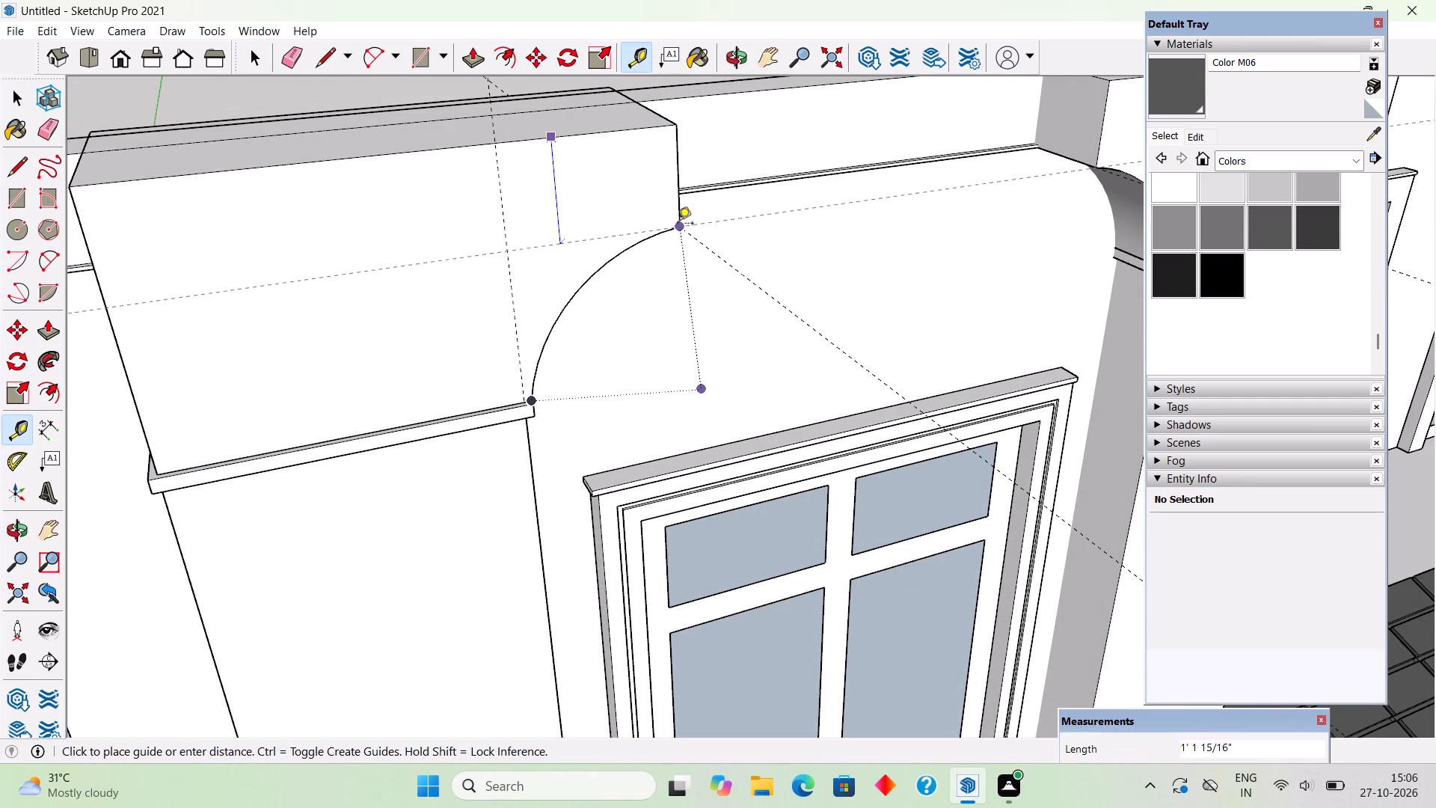
{"action": "left_click", "coordinate": [678, 224]}
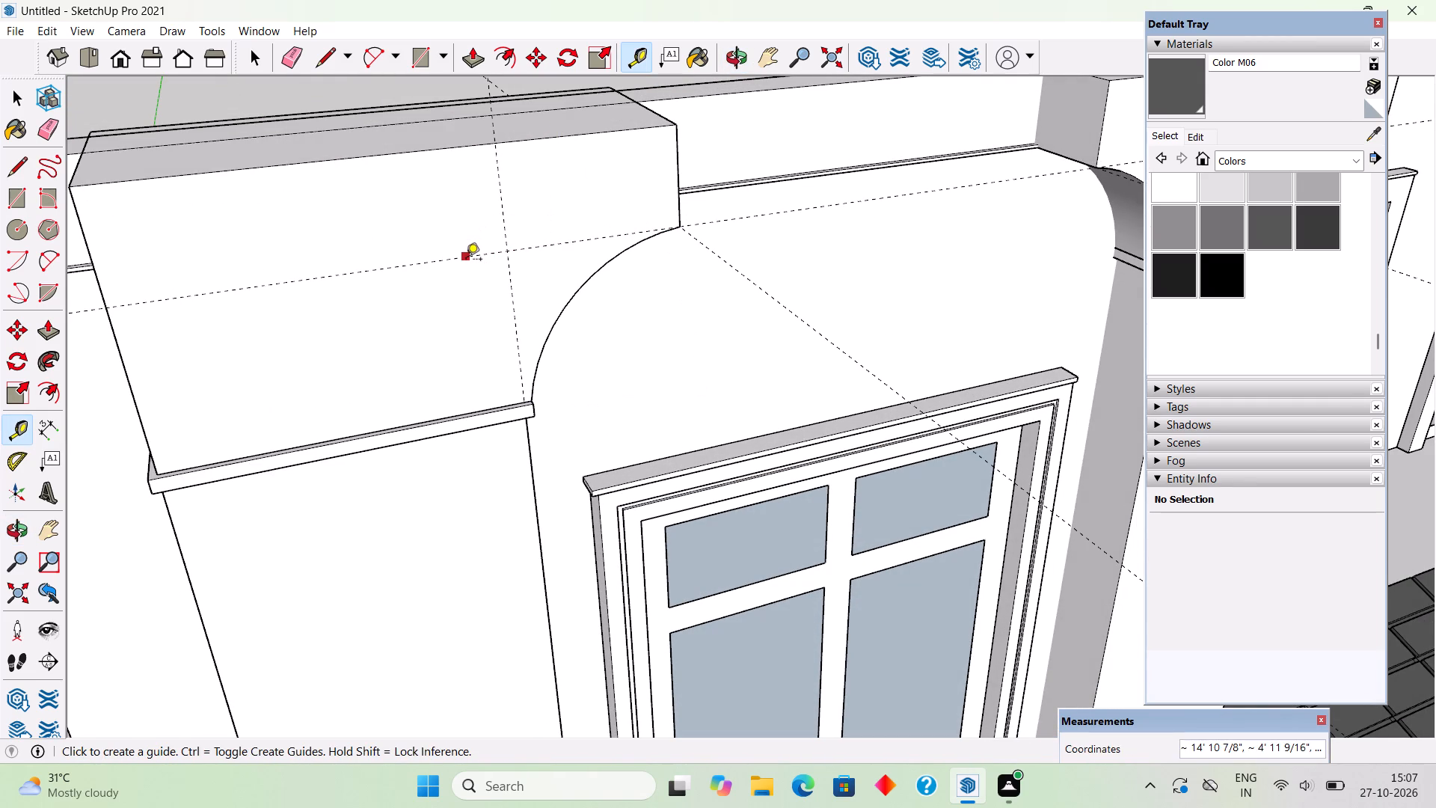
{"action": "left_click", "coordinate": [466, 260]}
{"action": "type", "text": ".5\""}
{"action": "key", "text": "Return"}
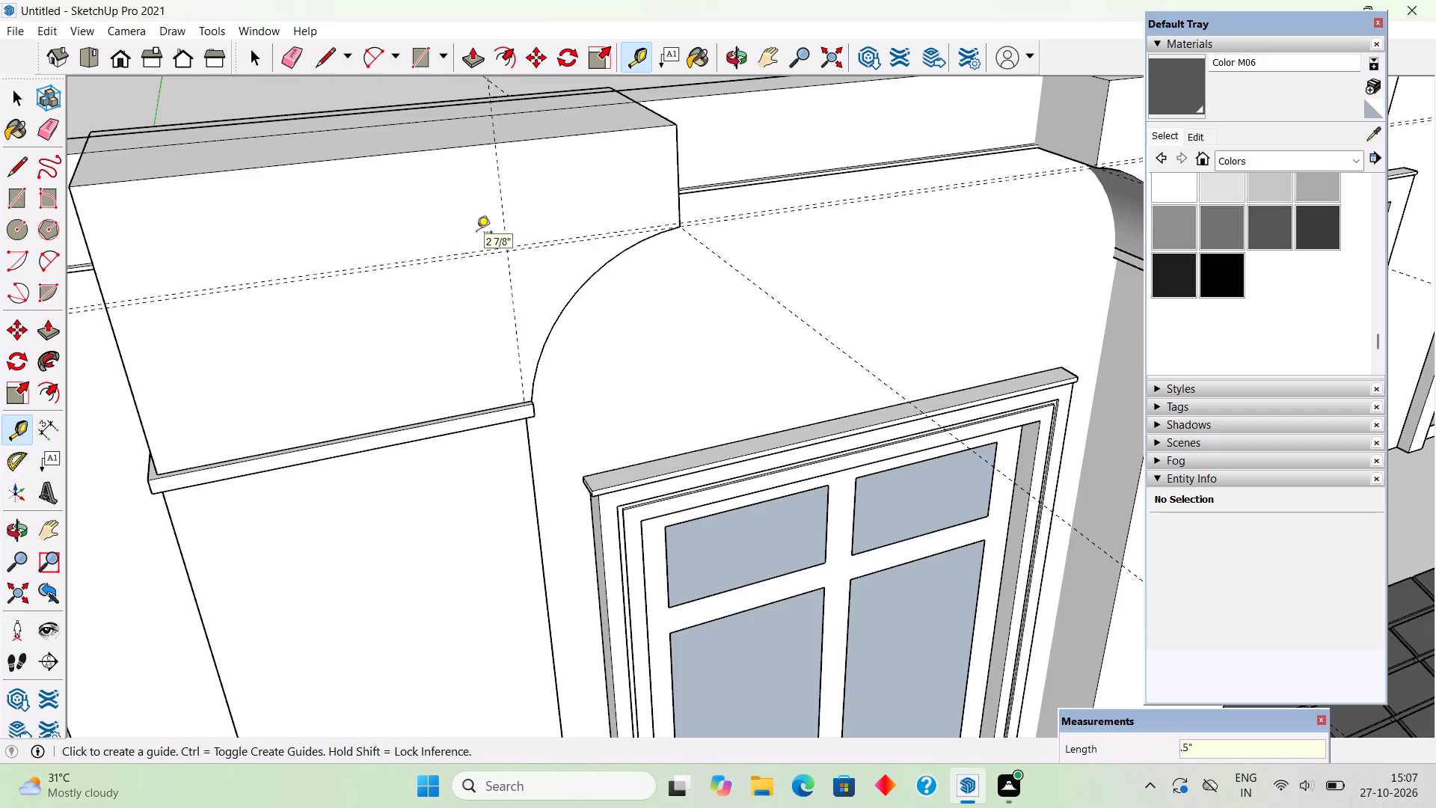
{"action": "key", "text": "space"}
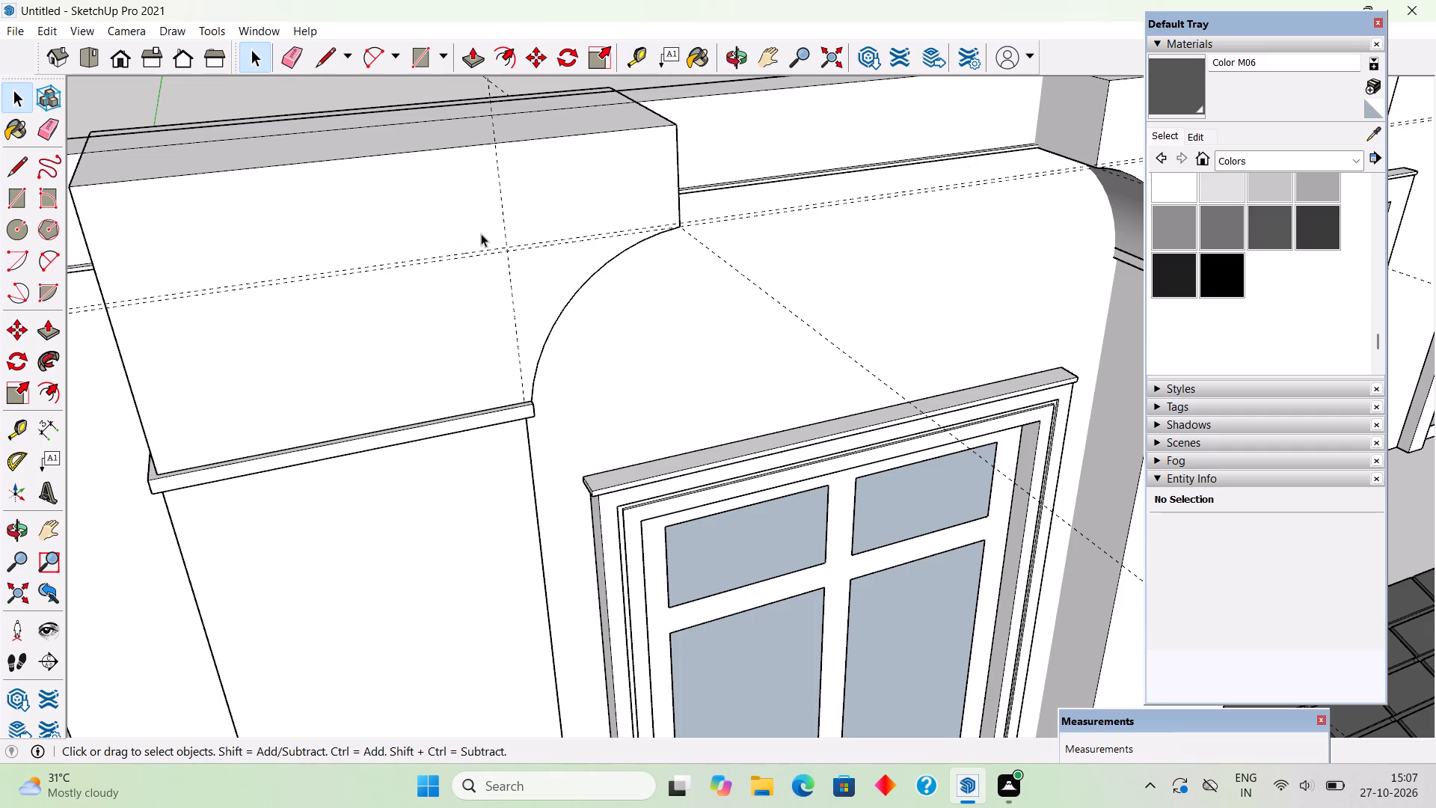
Inside the left cap group, draw a 1/2" by about 5' 9 3/4" rectangle between the two guides, from the outer edge to the arc's upper end.
{"action": "middle_click_drag", "start_coordinate": [454, 257], "coordinate": [614, 232]}
{"action": "scroll", "coordinate": [287, 319], "scroll_direction": "up", "scroll_amount": 4}
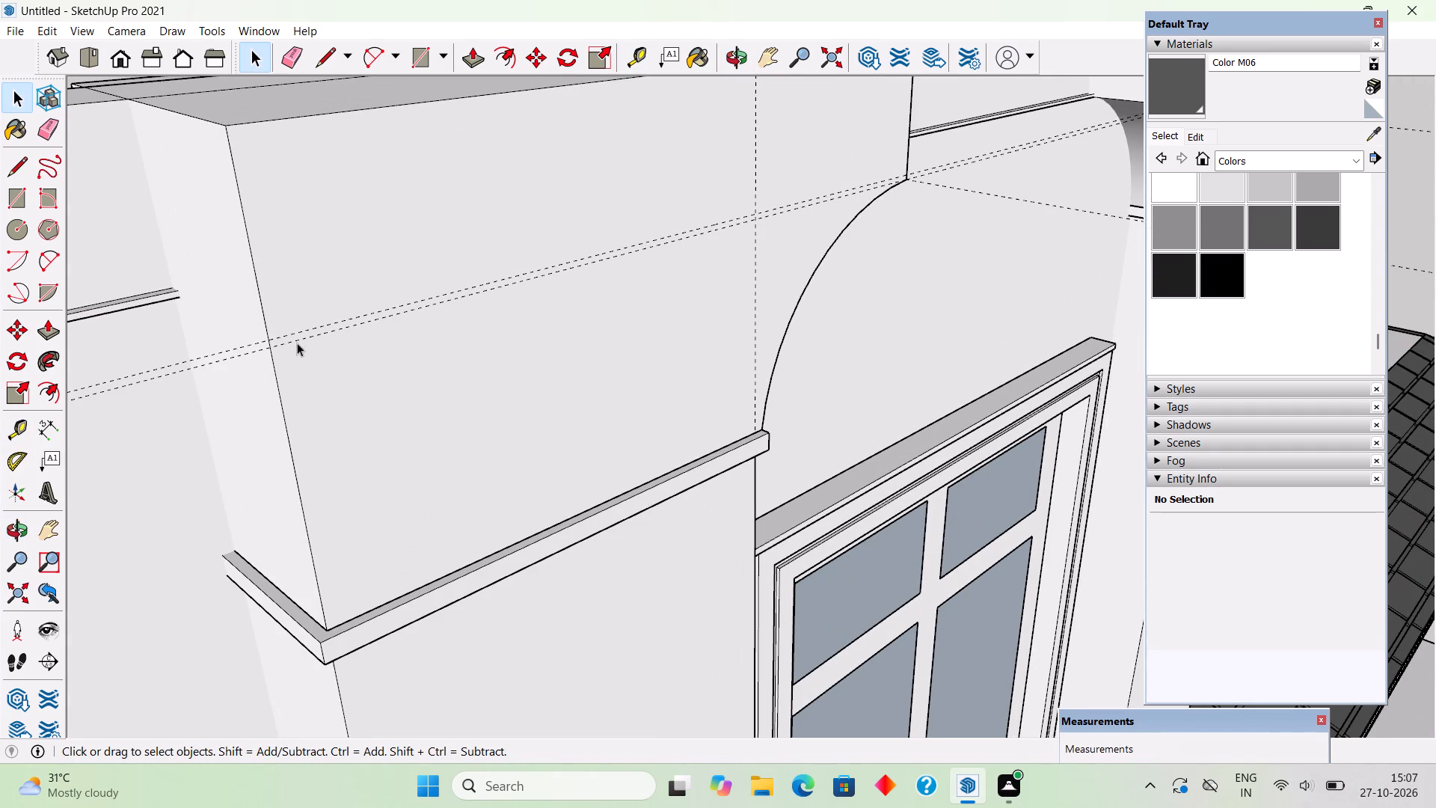
{"action": "triple_click", "coordinate": [298, 312]}
{"action": "scroll", "coordinate": [298, 316], "scroll_direction": "up", "scroll_amount": 5}
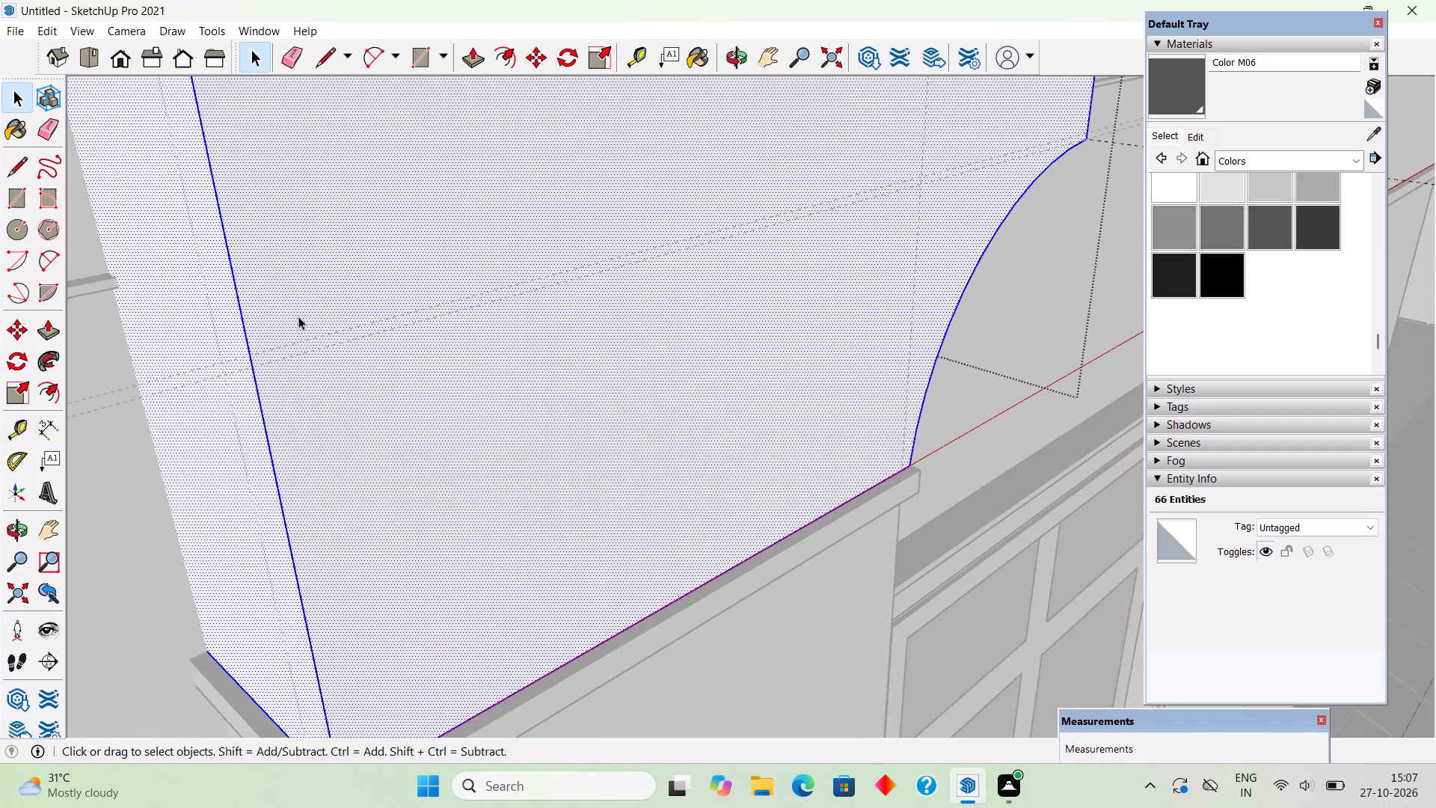
{"action": "key", "text": "r"}
{"action": "left_click", "coordinate": [255, 355]}
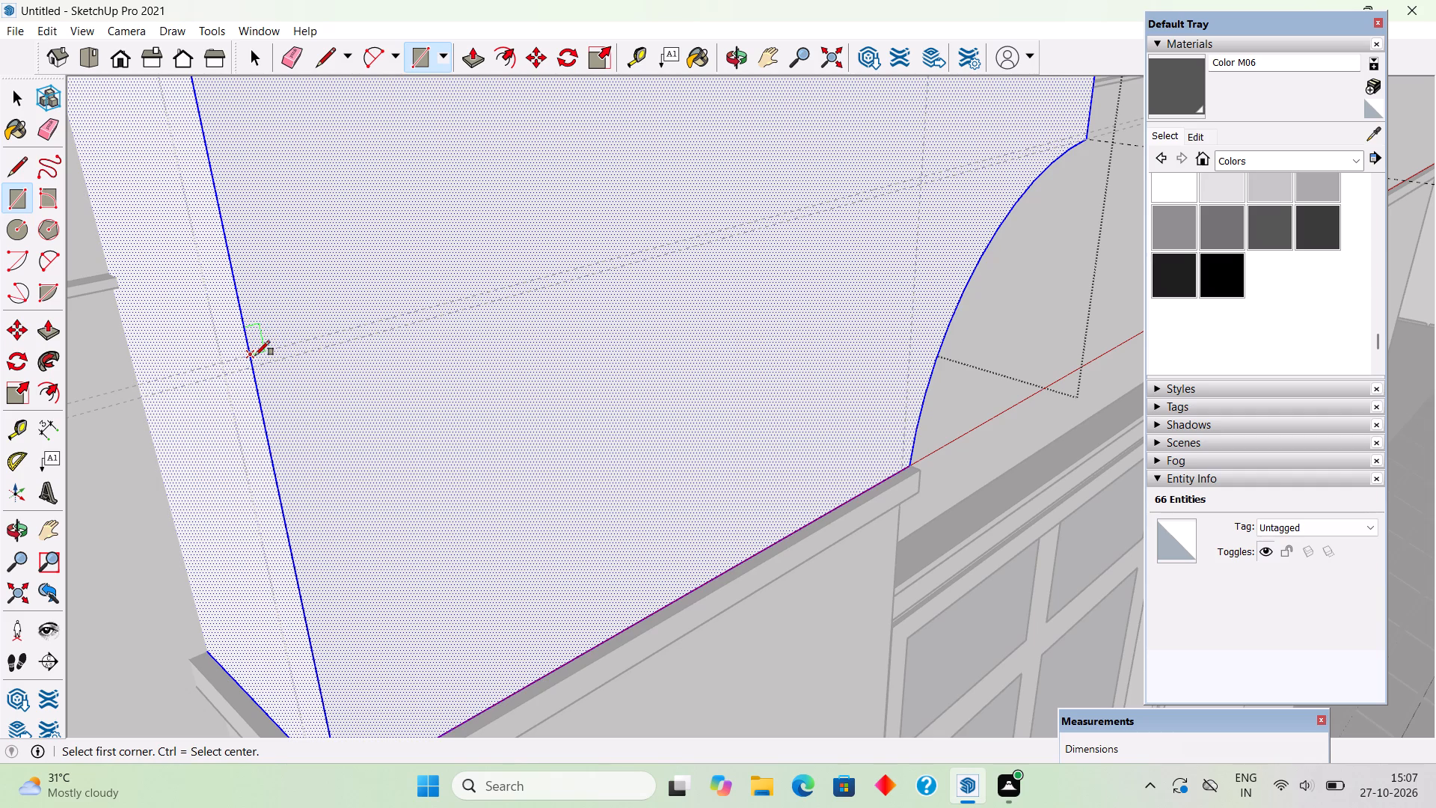
{"action": "scroll", "coordinate": [1090, 136], "scroll_direction": "up", "scroll_amount": 6}
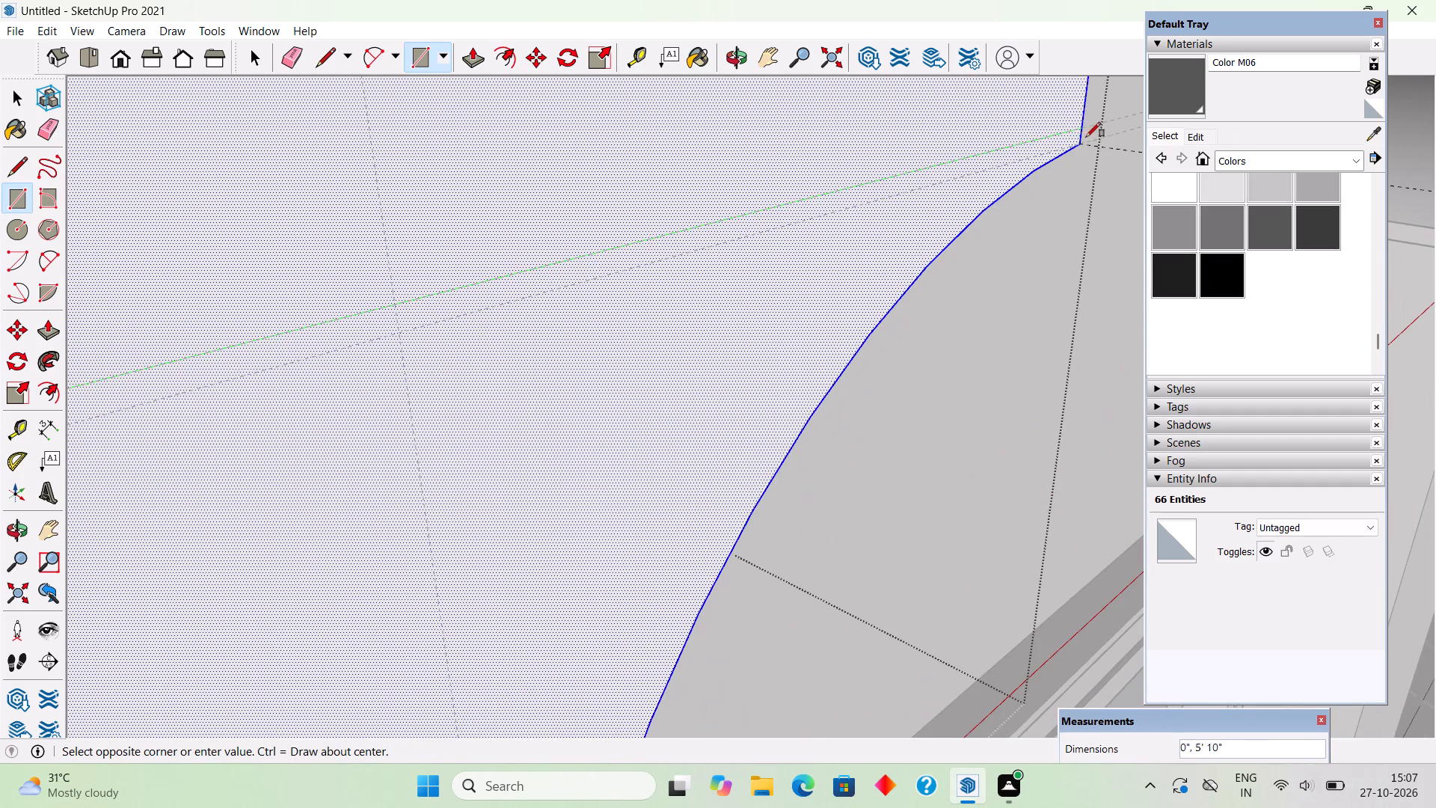
{"action": "left_click", "coordinate": [1081, 144]}
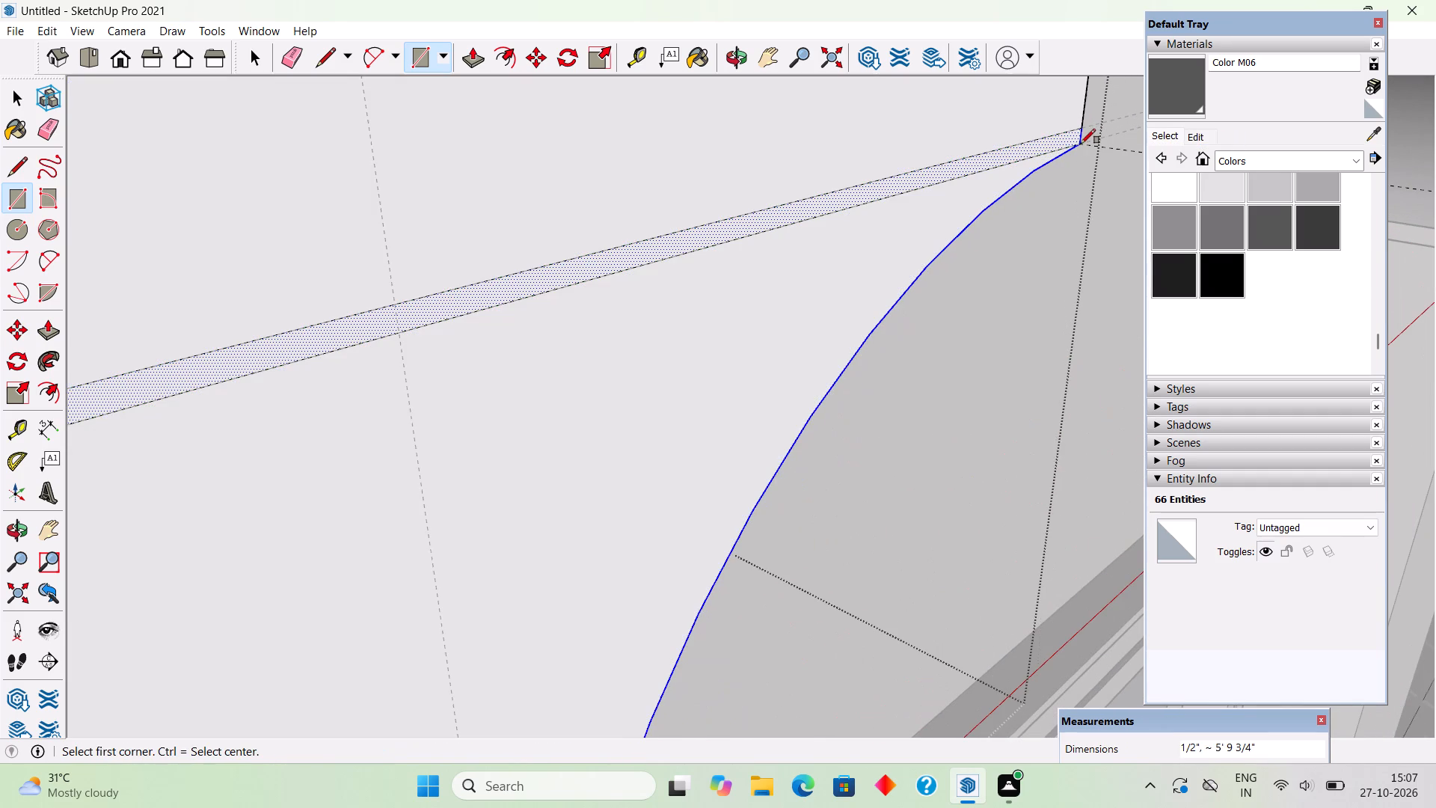
Pull the thin rectangle on the left cap's front face outward 1".
{"action": "key", "text": "p"}
{"action": "left_click", "coordinate": [1058, 140]}
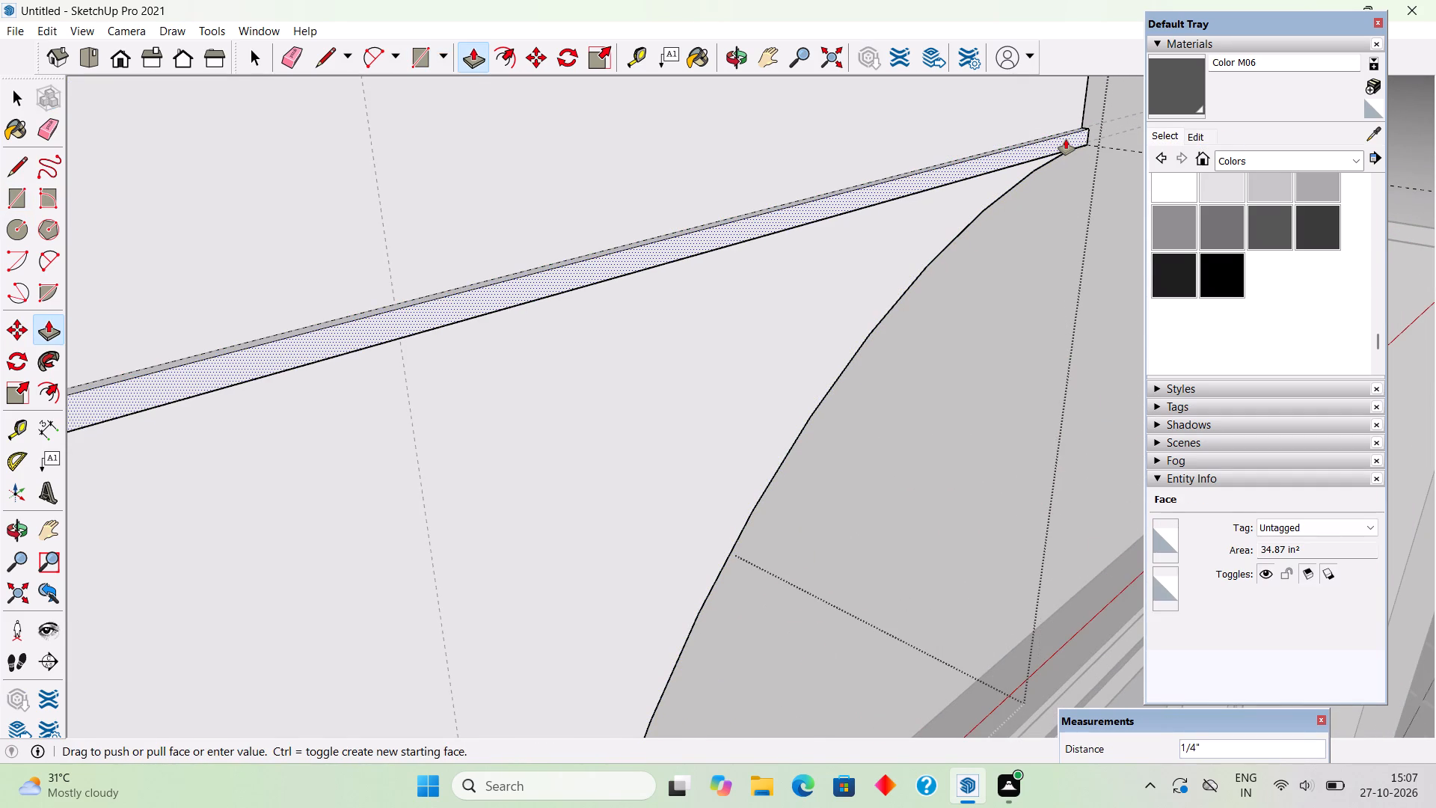
{"action": "type", "text": "1\""}
{"action": "key", "text": "Return"}
Draw a 1/2" by about 5' 9 3/4" rectangle across the right column cap's front, between the two horizontal guides.
{"action": "scroll", "coordinate": [1031, 272], "scroll_direction": "down", "scroll_amount": 8}
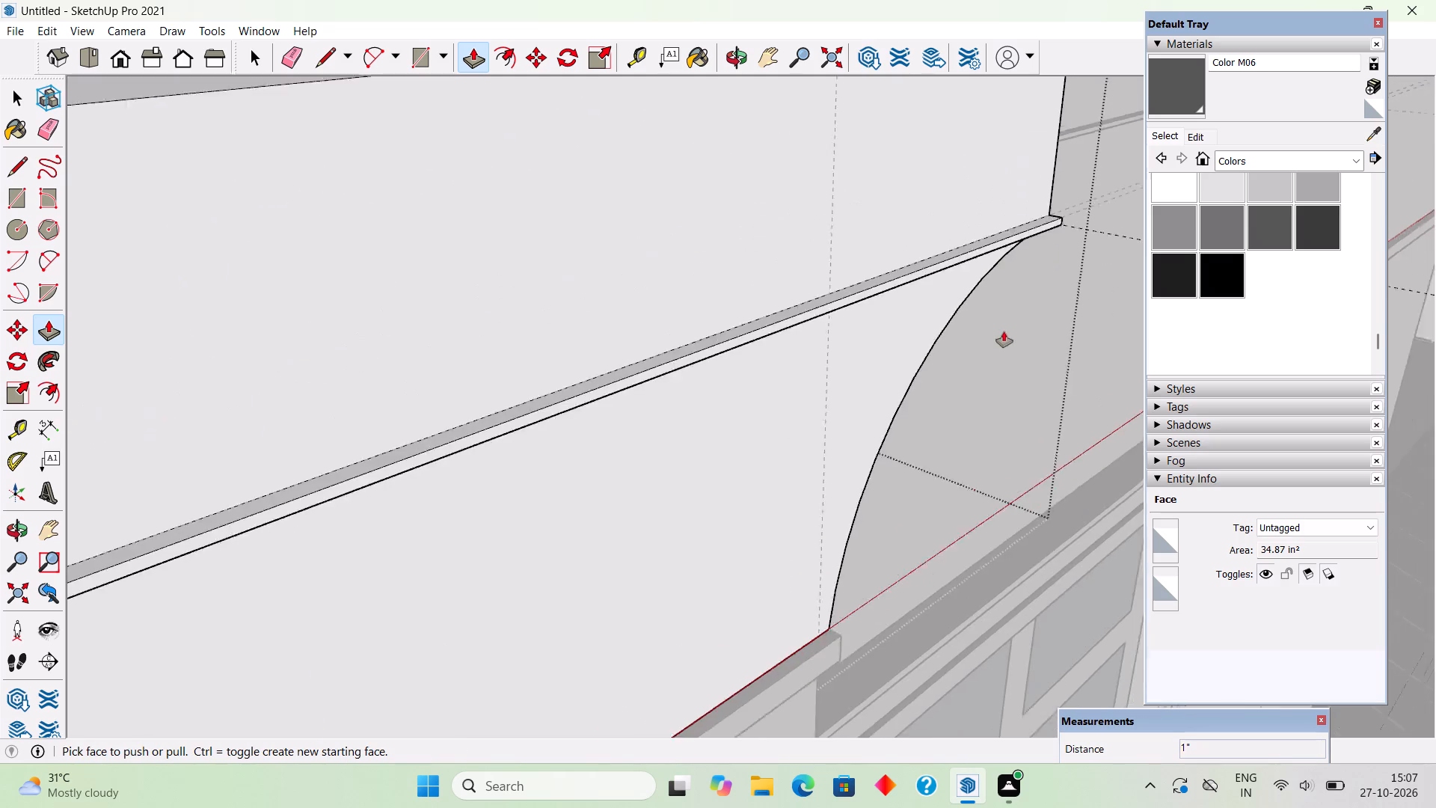
{"action": "scroll", "coordinate": [1004, 331], "scroll_direction": "down", "scroll_amount": 8}
{"action": "middle_click_drag", "start_coordinate": [978, 380], "coordinate": [627, 301]}
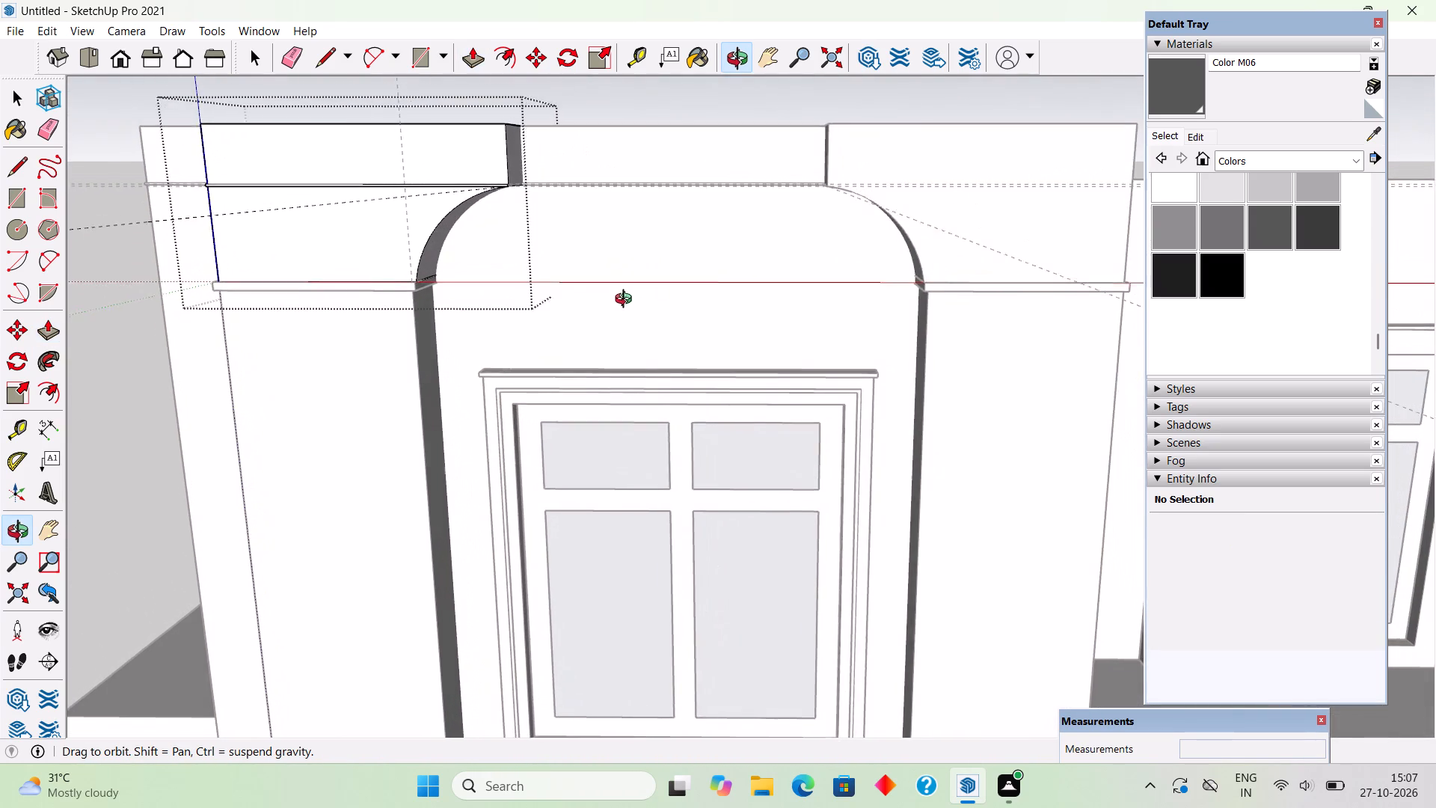
{"action": "middle_click_drag", "start_coordinate": [627, 301], "coordinate": [622, 302]}
{"action": "scroll", "coordinate": [556, 261], "scroll_direction": "down", "scroll_amount": 4}
{"action": "scroll", "coordinate": [498, 302], "scroll_direction": "down", "scroll_amount": 2}
{"action": "scroll", "coordinate": [846, 240], "scroll_direction": "up", "scroll_amount": 5}
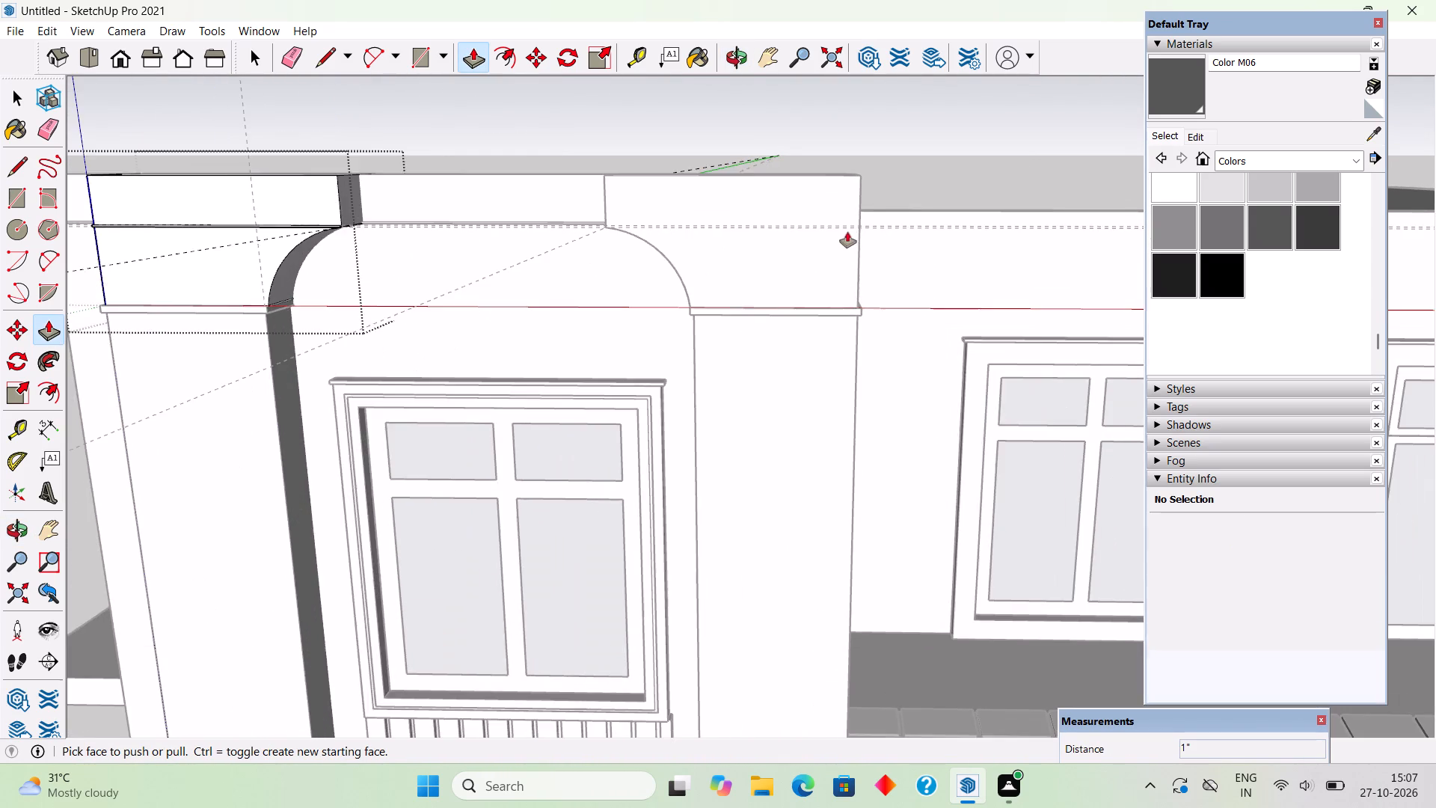
{"action": "scroll", "coordinate": [744, 260], "scroll_direction": "up", "scroll_amount": 2}
{"action": "middle_click_drag", "start_coordinate": [877, 274], "coordinate": [969, 284]}
{"action": "scroll", "coordinate": [887, 222], "scroll_direction": "up", "scroll_amount": 2}
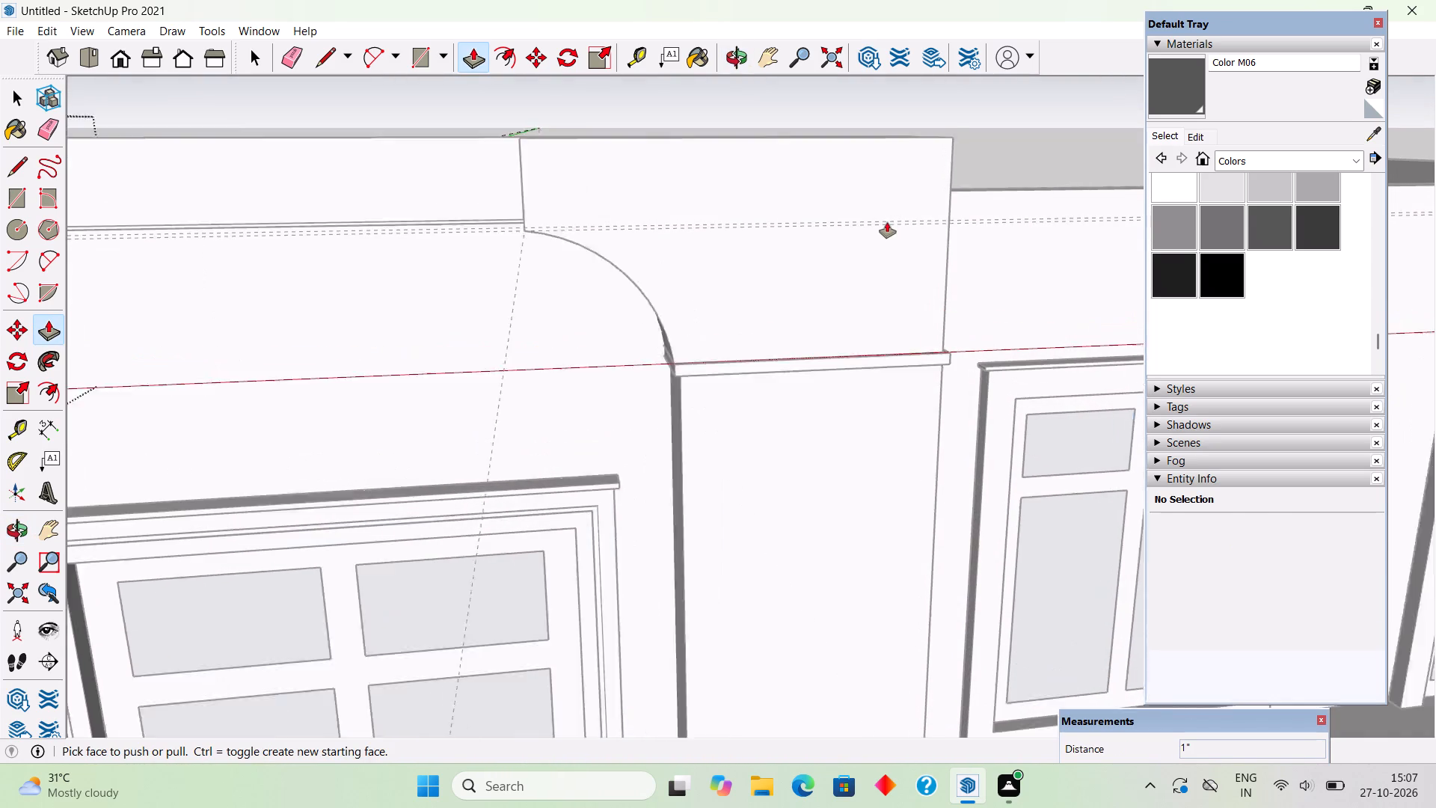
{"action": "scroll", "coordinate": [887, 222], "scroll_direction": "up", "scroll_amount": 5}
{"action": "key", "text": "r"}
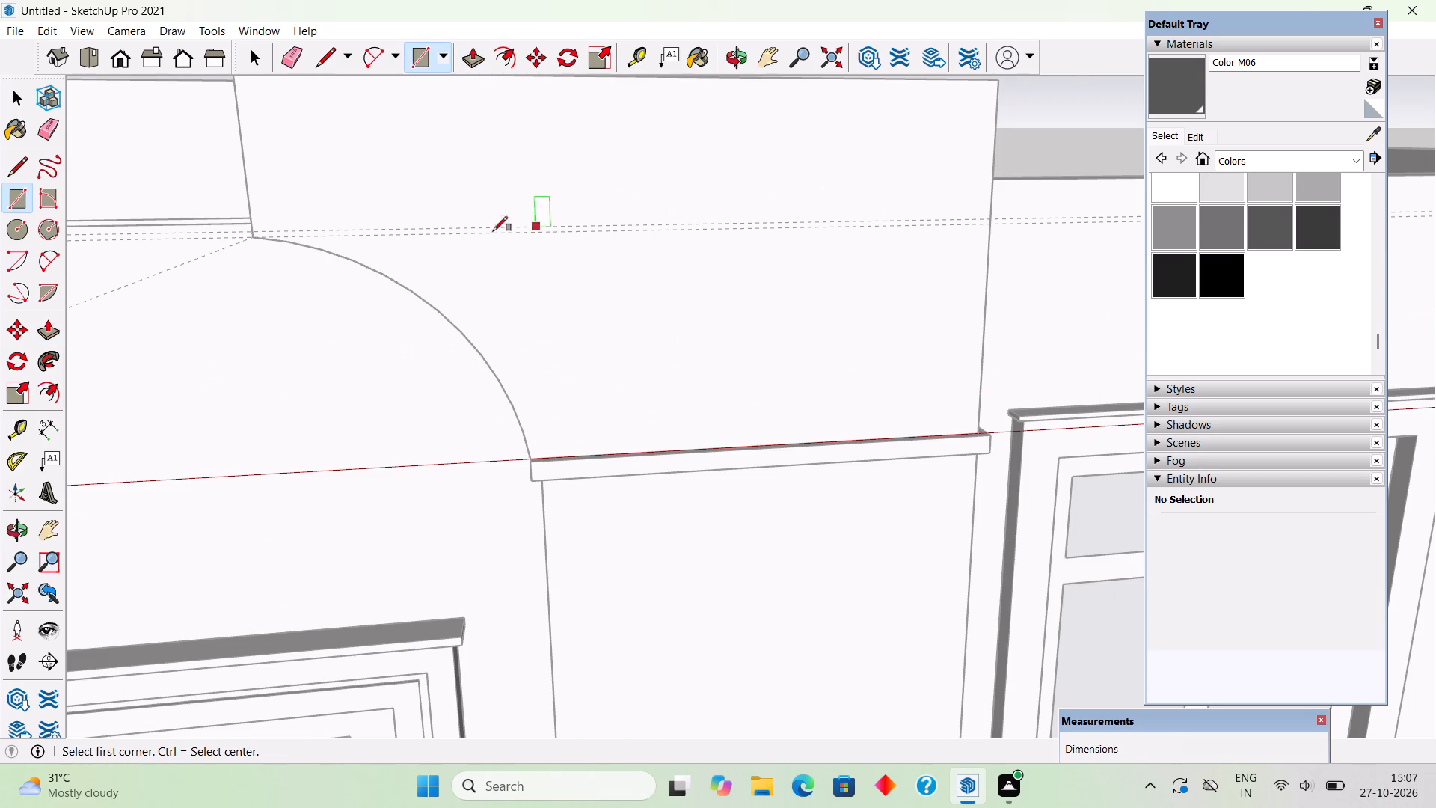
{"action": "scroll", "coordinate": [248, 228], "scroll_direction": "up", "scroll_amount": 12}
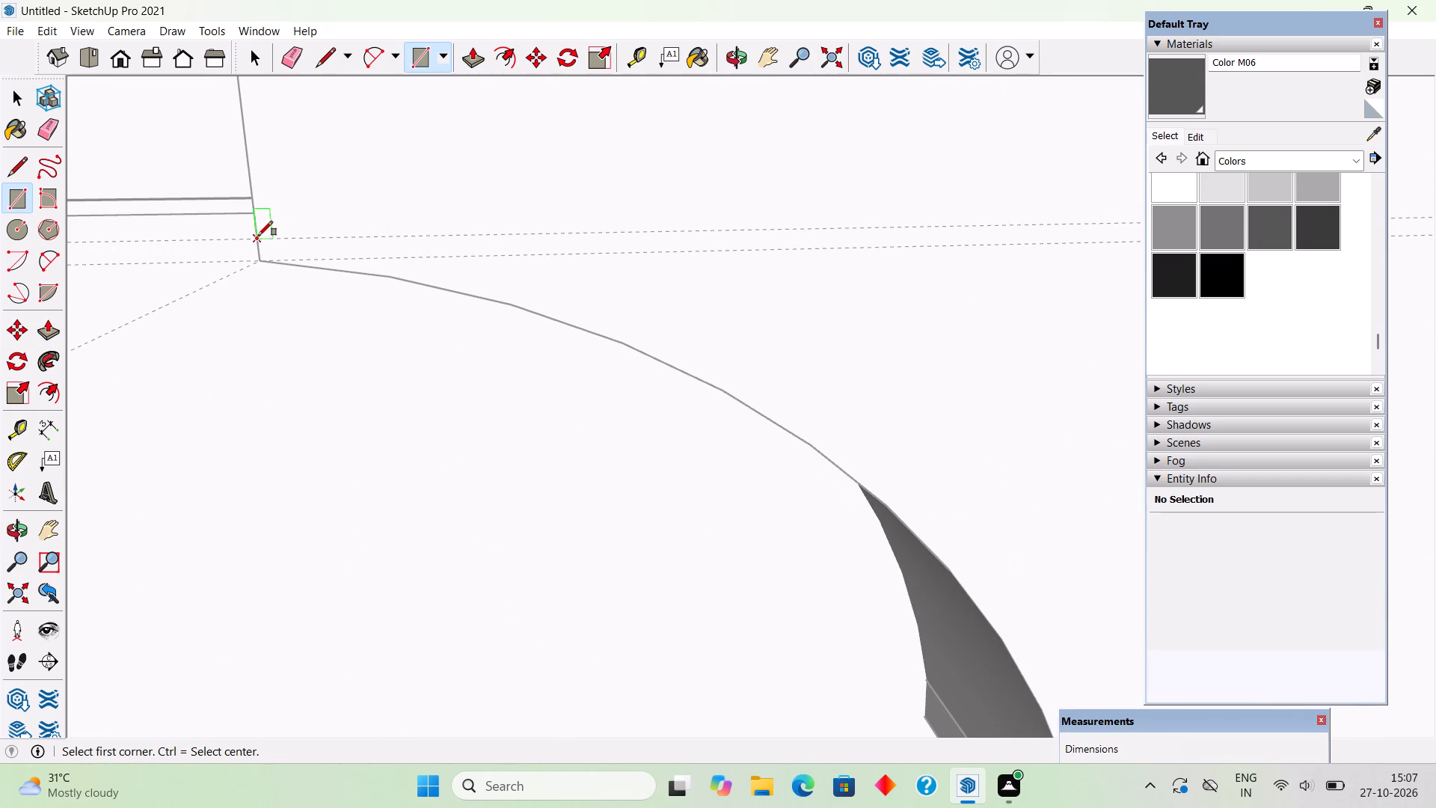
{"action": "left_click", "coordinate": [258, 236]}
{"action": "scroll", "coordinate": [257, 237], "scroll_direction": "down", "scroll_amount": 15}
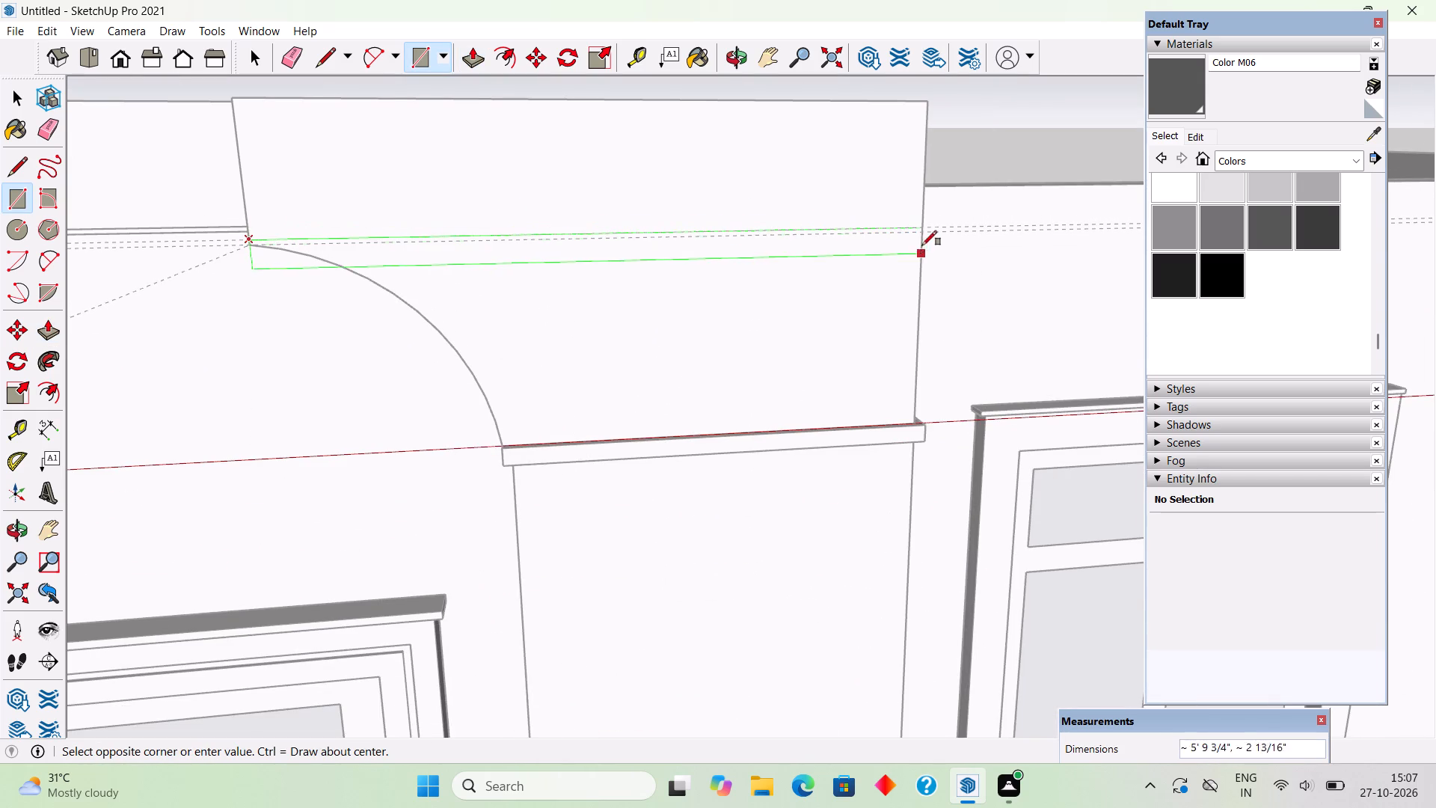
{"action": "scroll", "coordinate": [922, 235], "scroll_direction": "up", "scroll_amount": 7}
{"action": "left_click", "coordinate": [924, 231]}
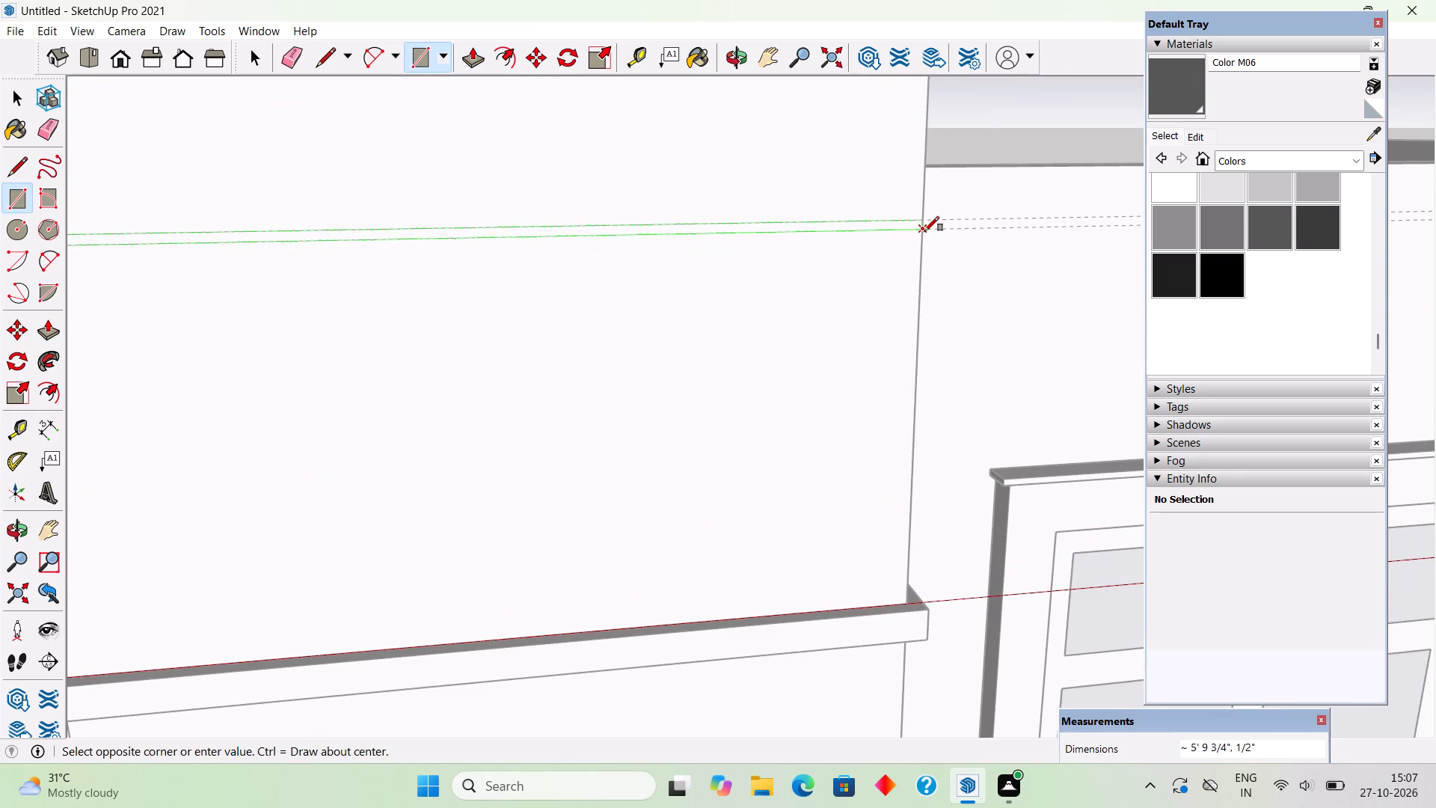
Pull the thin rectangle on the right cap's front outward 1" and leave the group.
{"action": "key", "text": "p"}
{"action": "left_click", "coordinate": [918, 220]}
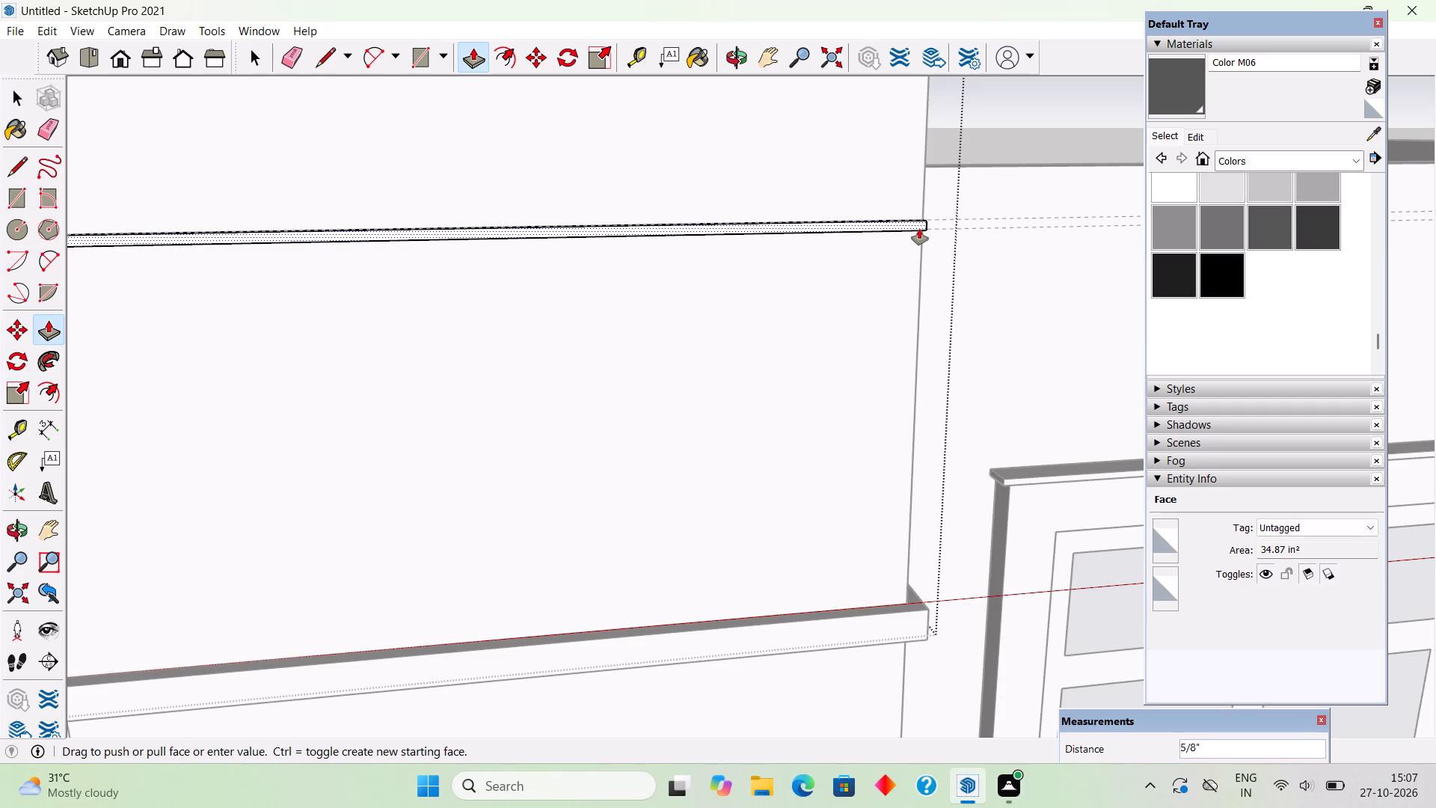
{"action": "type", "text": "1\""}
{"action": "key", "text": "Return"}
{"action": "key", "text": "space"}
{"action": "scroll", "coordinate": [921, 232], "scroll_direction": "down", "scroll_amount": 20}
{"action": "scroll", "coordinate": [921, 232], "scroll_direction": "down", "scroll_amount": 4}
{"action": "left_click", "coordinate": [969, 135]}
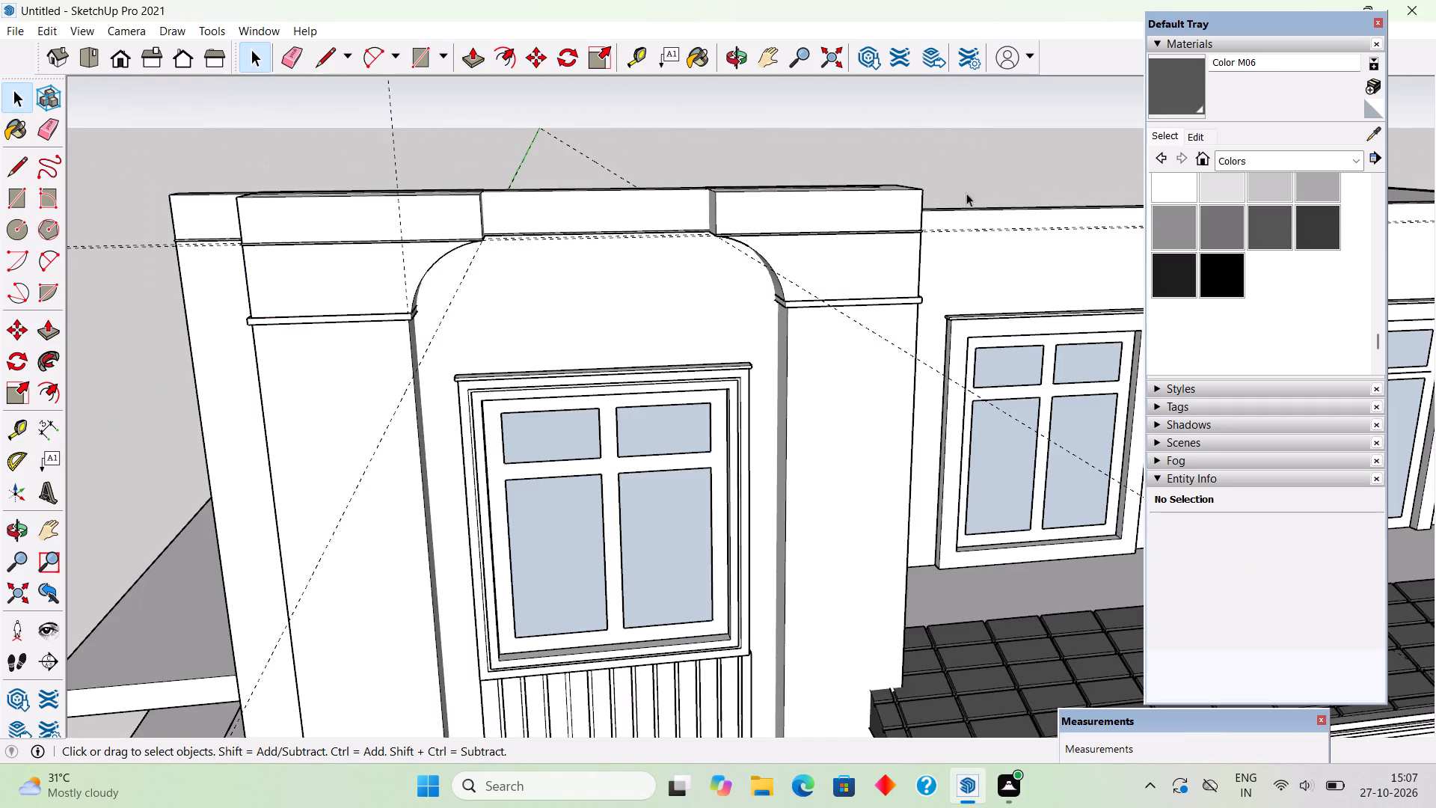
Place a vertical guide through the centre of the window between the columns, offset from the inner edge of its frame.
{"action": "middle_click_drag", "start_coordinate": [896, 273], "coordinate": [859, 227]}
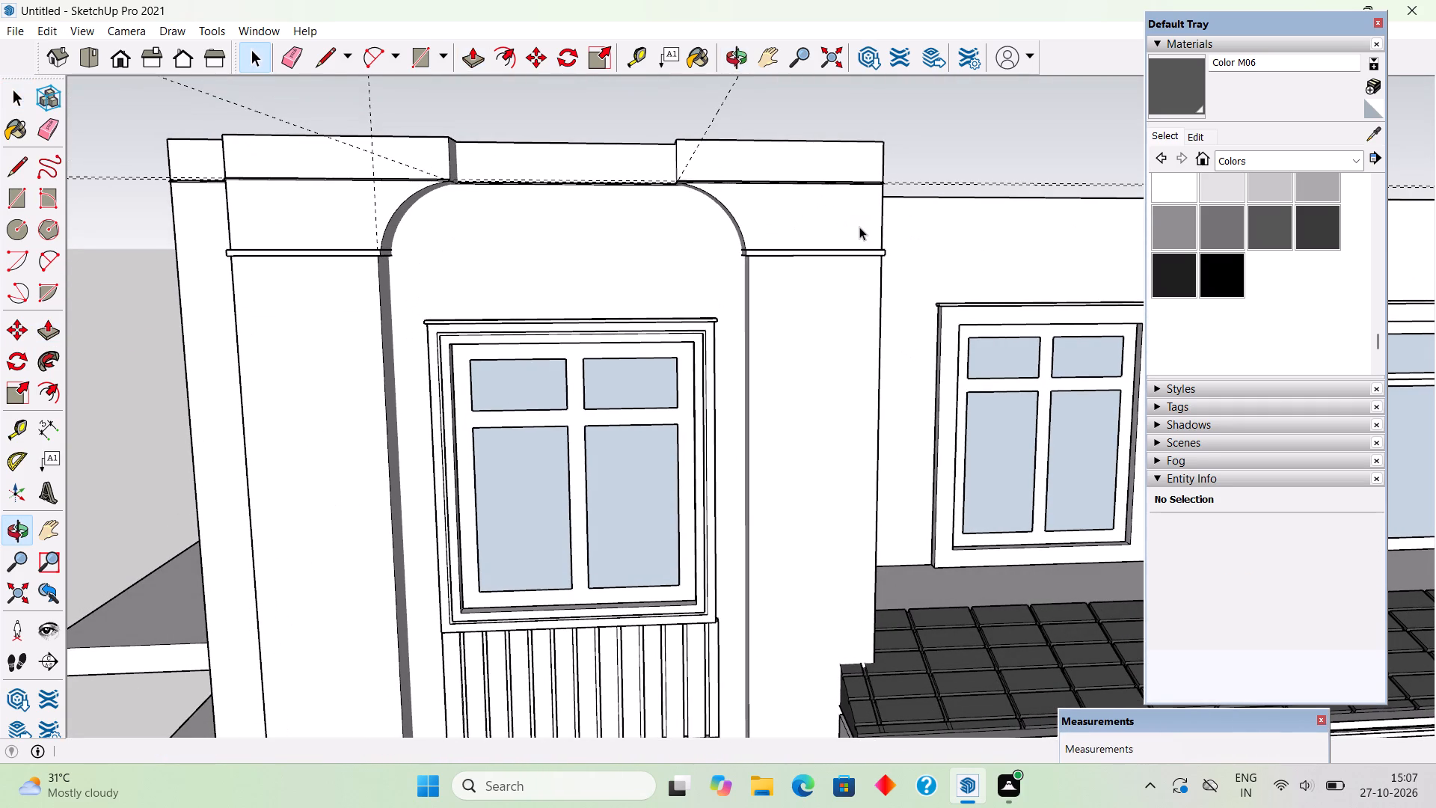
{"action": "middle_click_drag", "start_coordinate": [690, 184], "coordinate": [713, 195]}
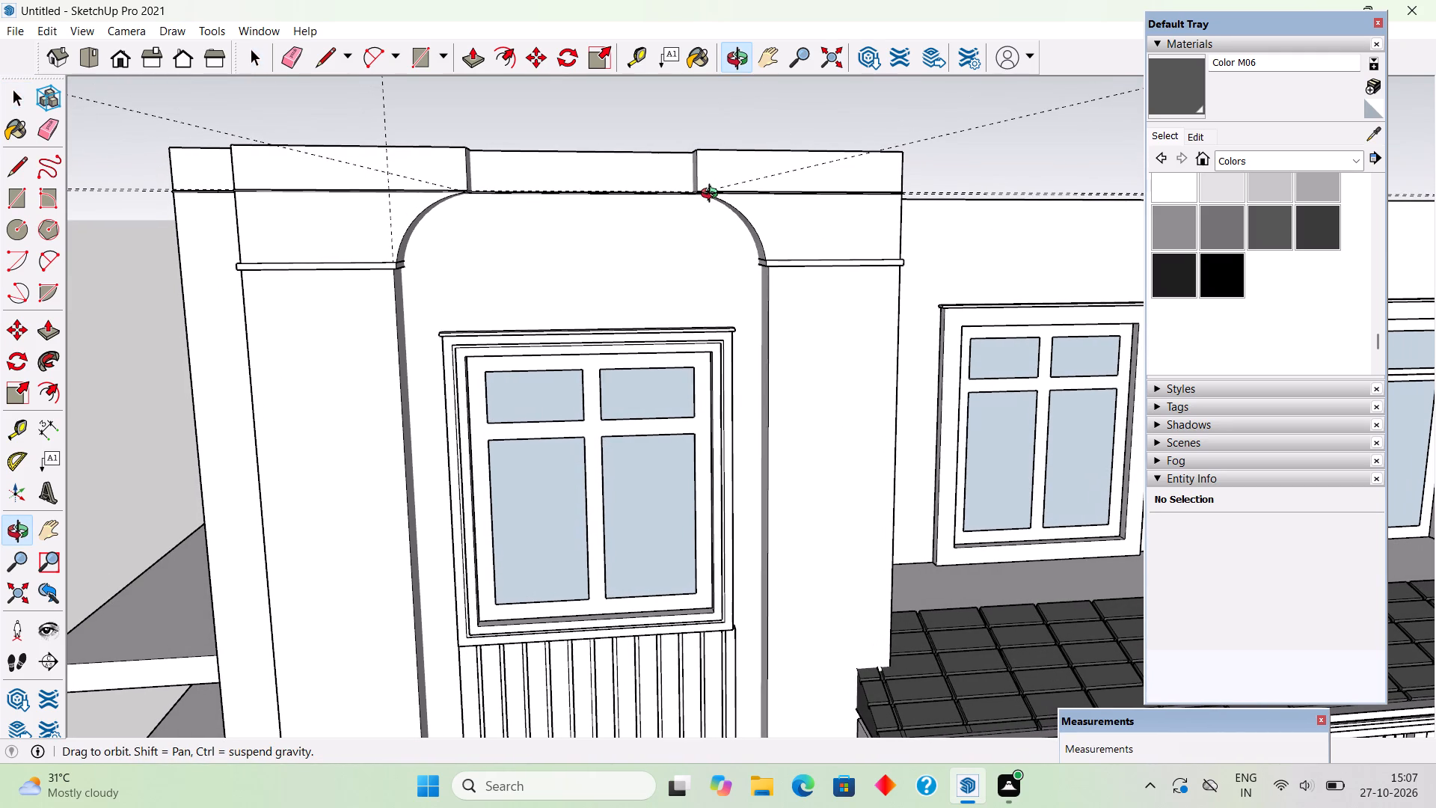
{"action": "middle_click_drag", "start_coordinate": [713, 195], "coordinate": [709, 209]}
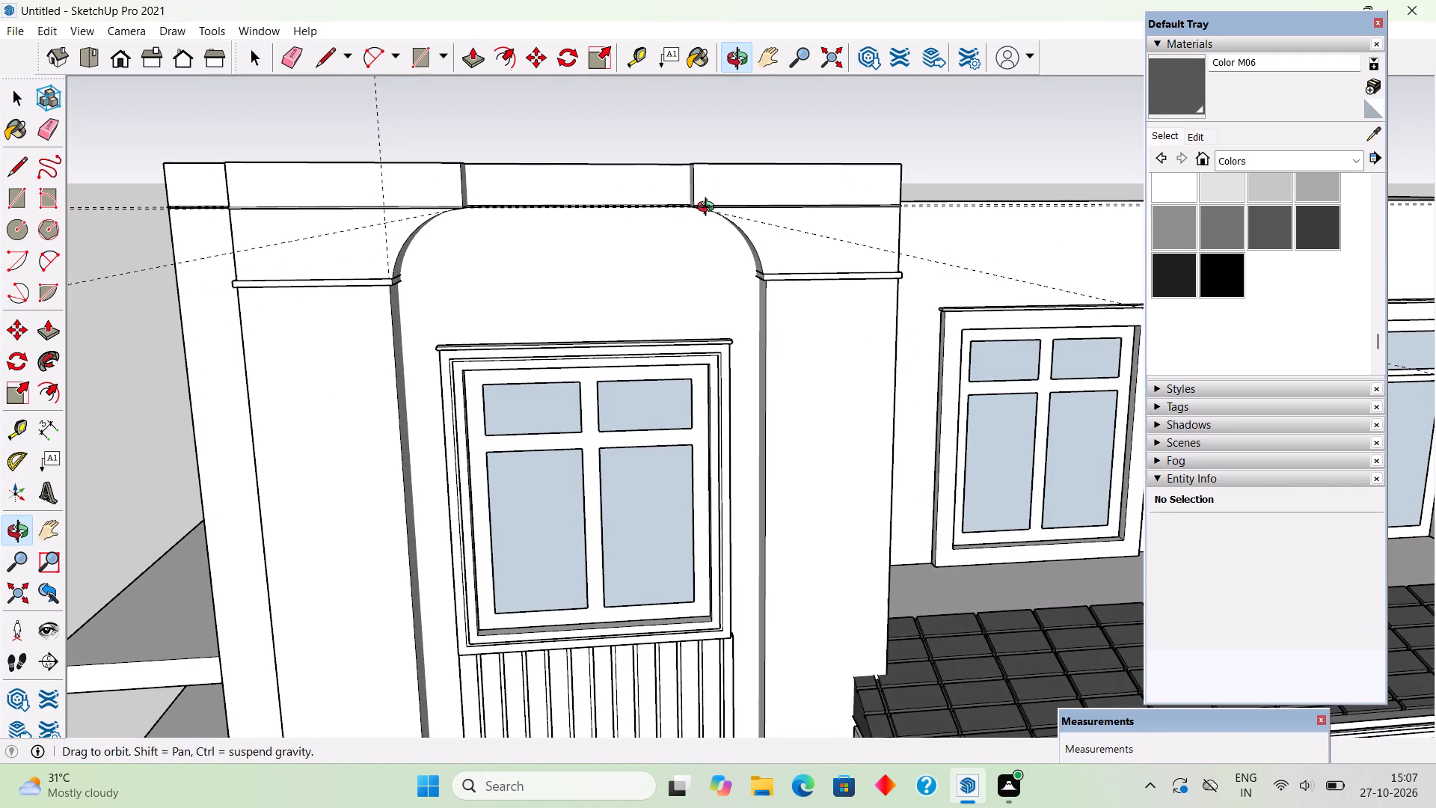
{"action": "middle_click_drag", "start_coordinate": [709, 209], "coordinate": [714, 212]}
{"action": "scroll", "coordinate": [609, 261], "scroll_direction": "up", "scroll_amount": 4}
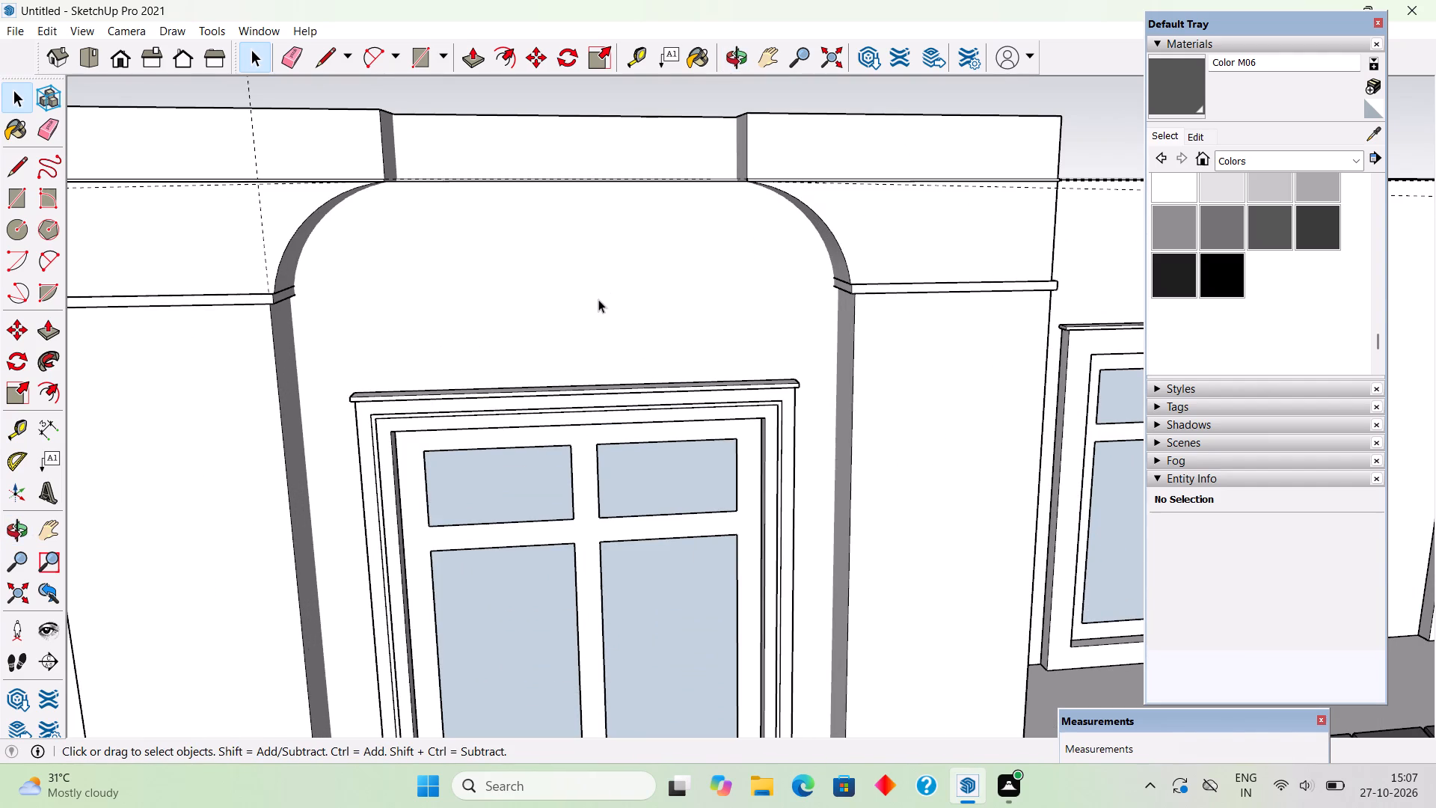
{"action": "key", "text": "t"}
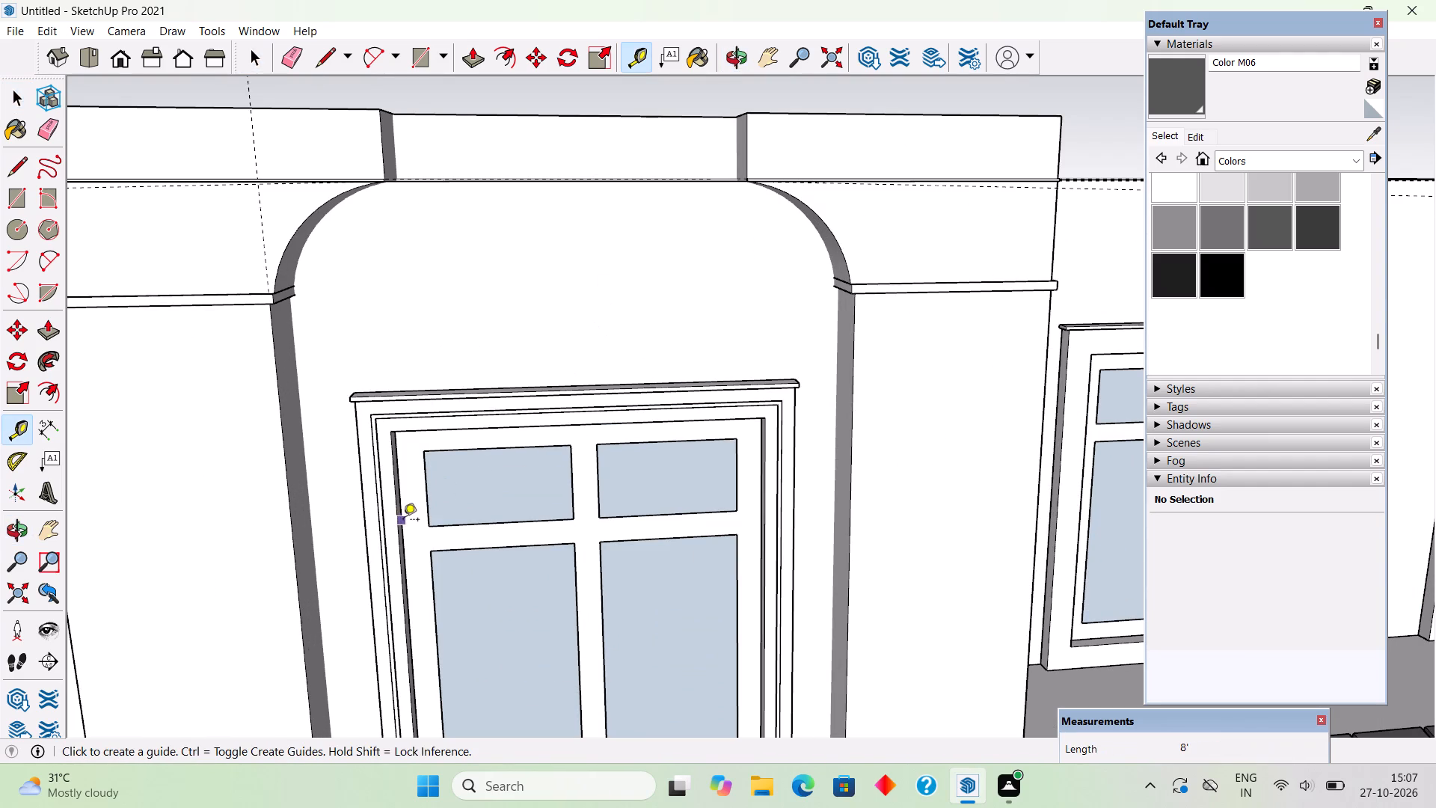
{"action": "scroll", "coordinate": [417, 572], "scroll_direction": "up", "scroll_amount": 6}
{"action": "left_click", "coordinate": [390, 515]}
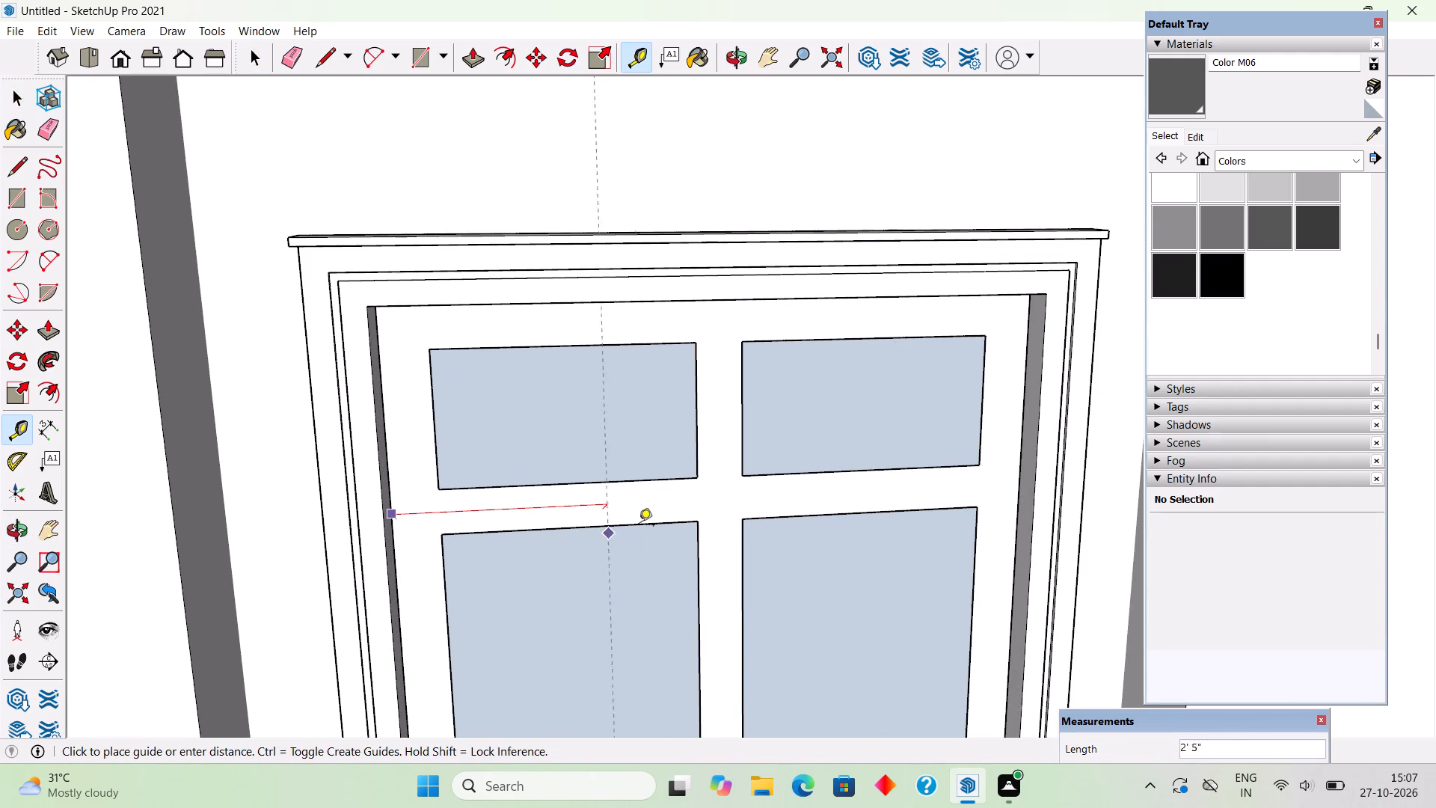
{"action": "middle_click_drag", "start_coordinate": [716, 474], "coordinate": [740, 287]}
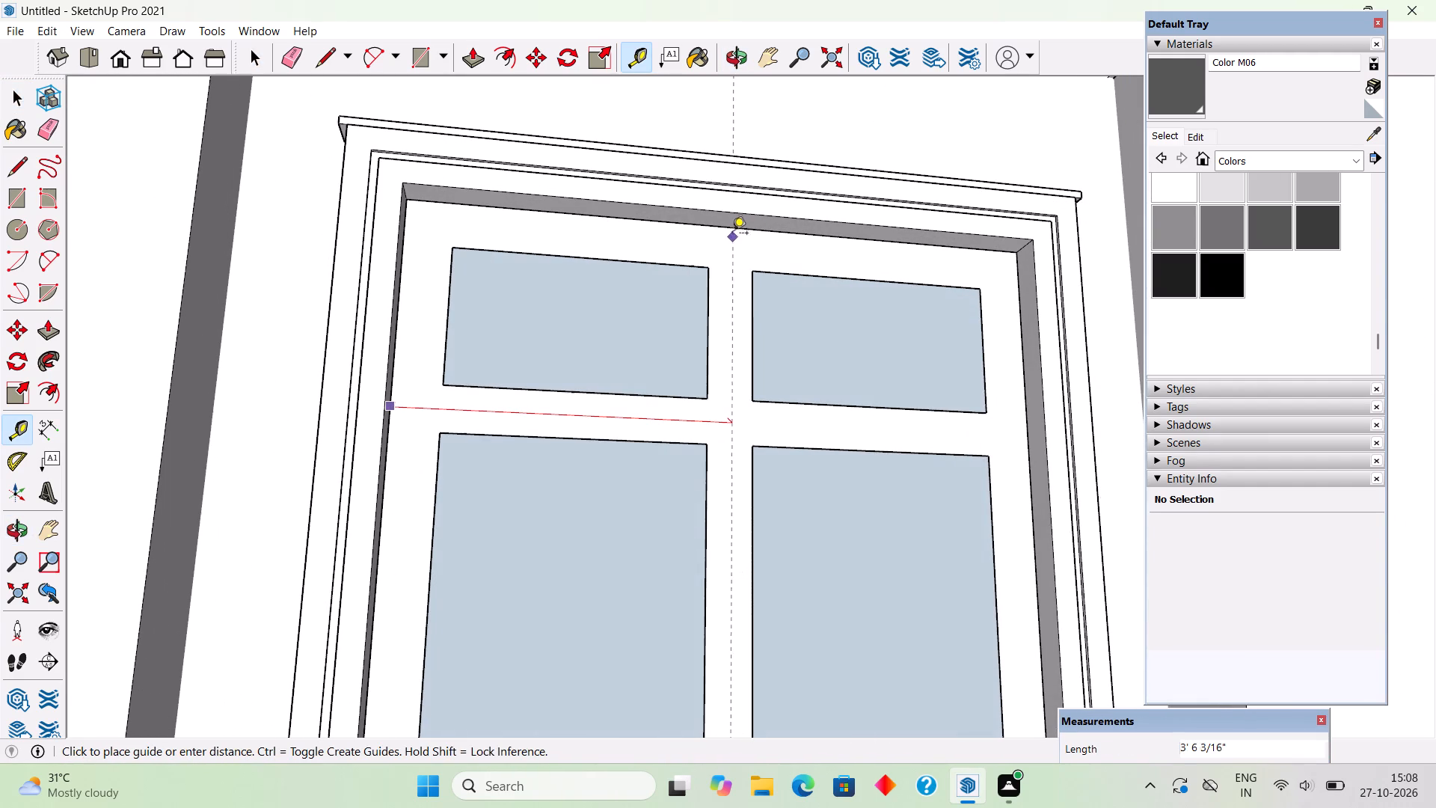
{"action": "left_click", "coordinate": [732, 230]}
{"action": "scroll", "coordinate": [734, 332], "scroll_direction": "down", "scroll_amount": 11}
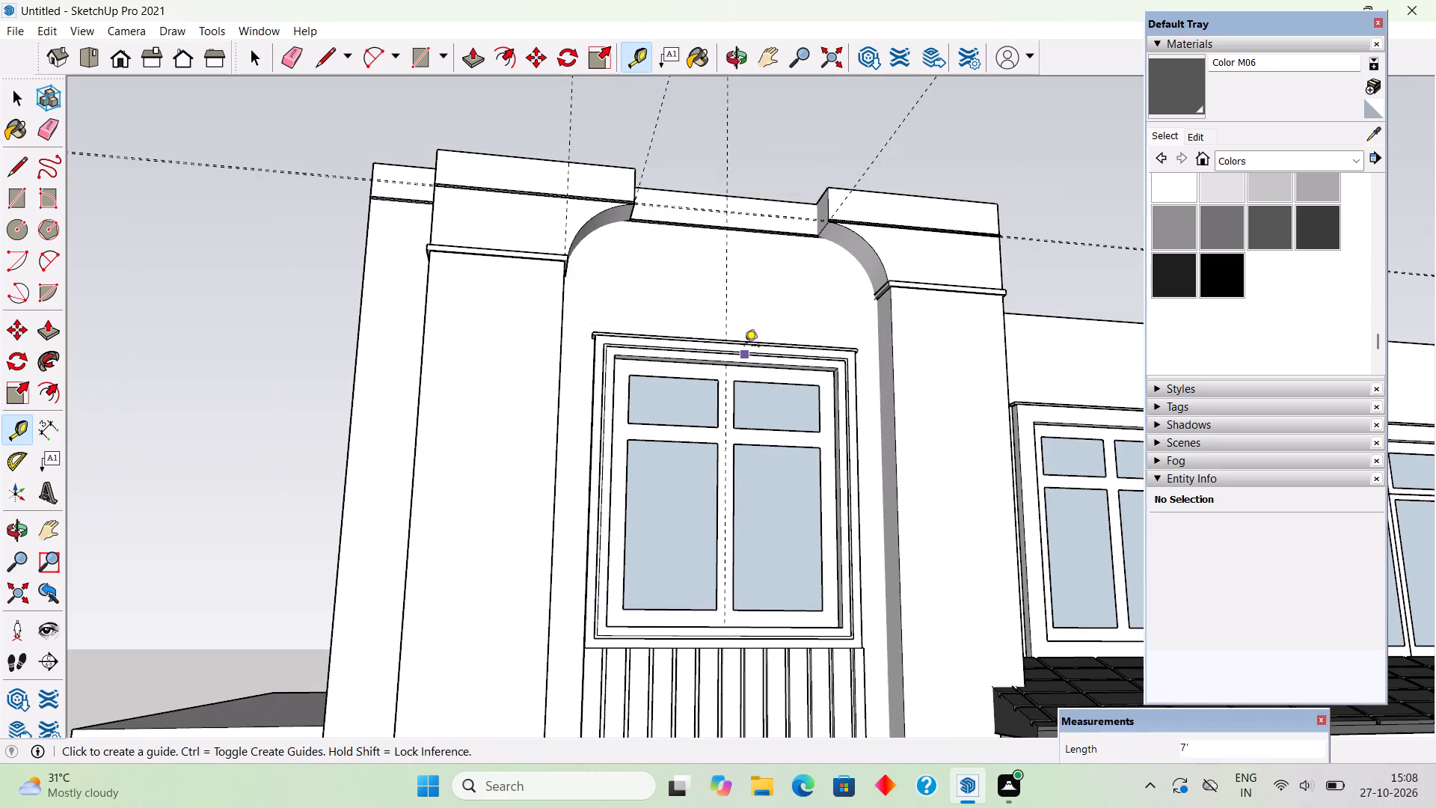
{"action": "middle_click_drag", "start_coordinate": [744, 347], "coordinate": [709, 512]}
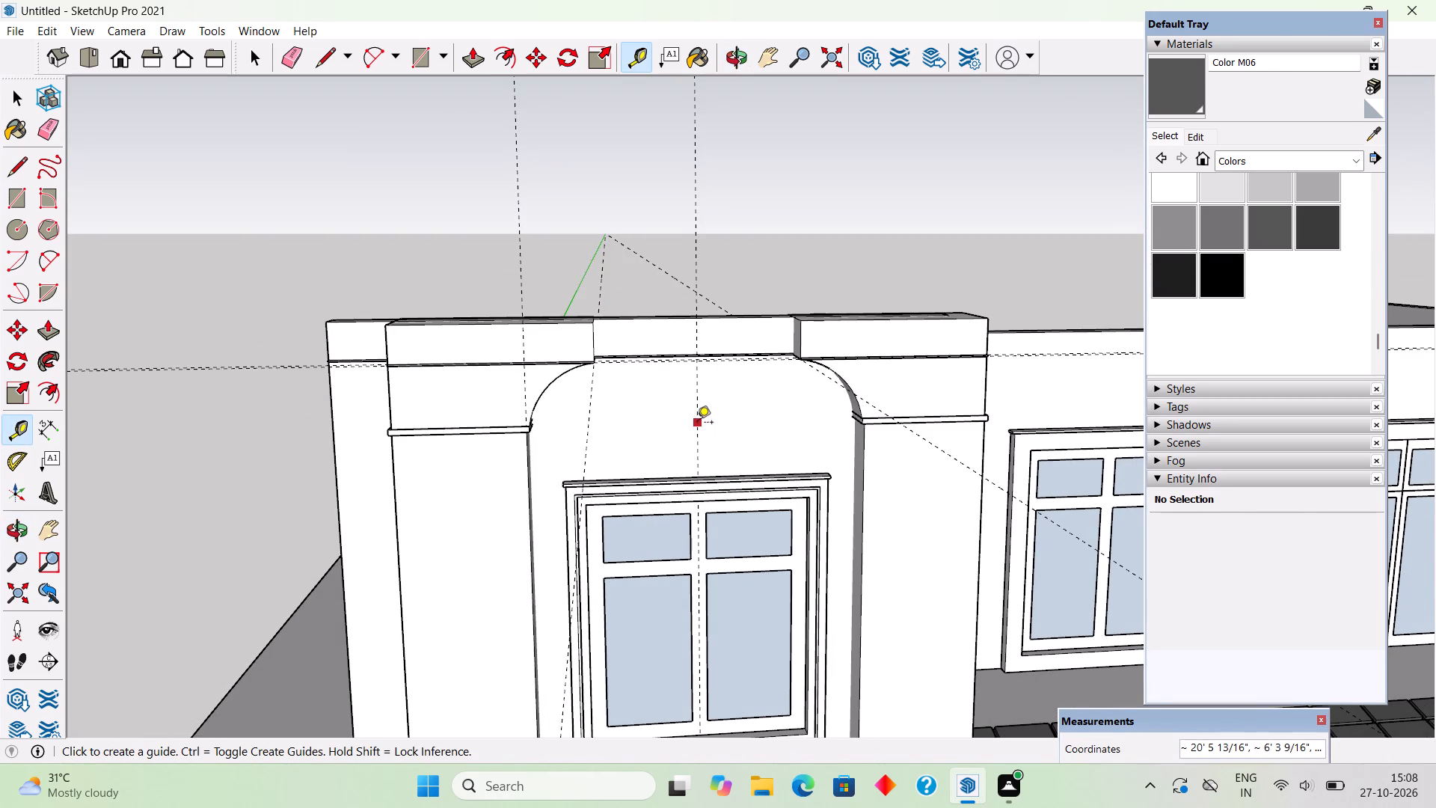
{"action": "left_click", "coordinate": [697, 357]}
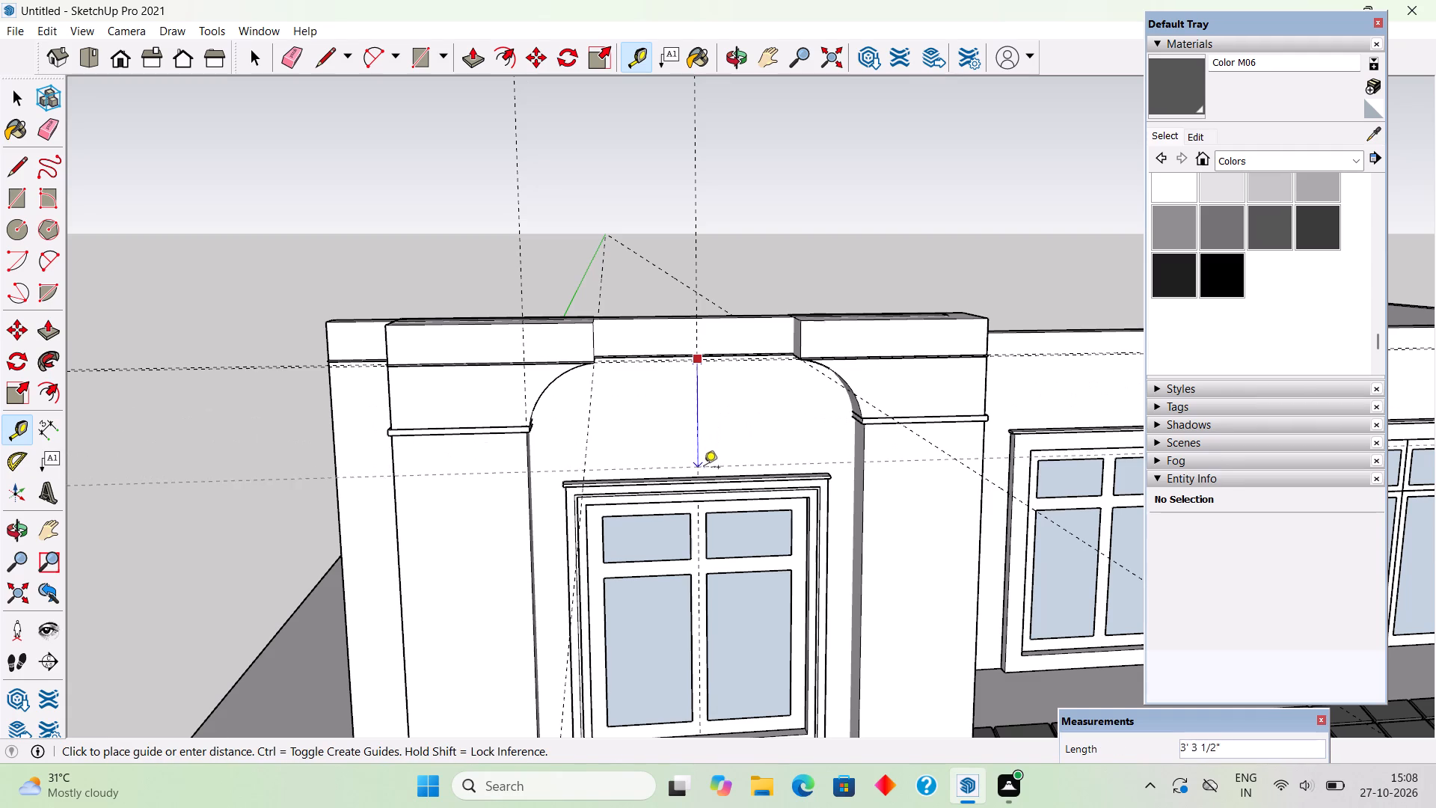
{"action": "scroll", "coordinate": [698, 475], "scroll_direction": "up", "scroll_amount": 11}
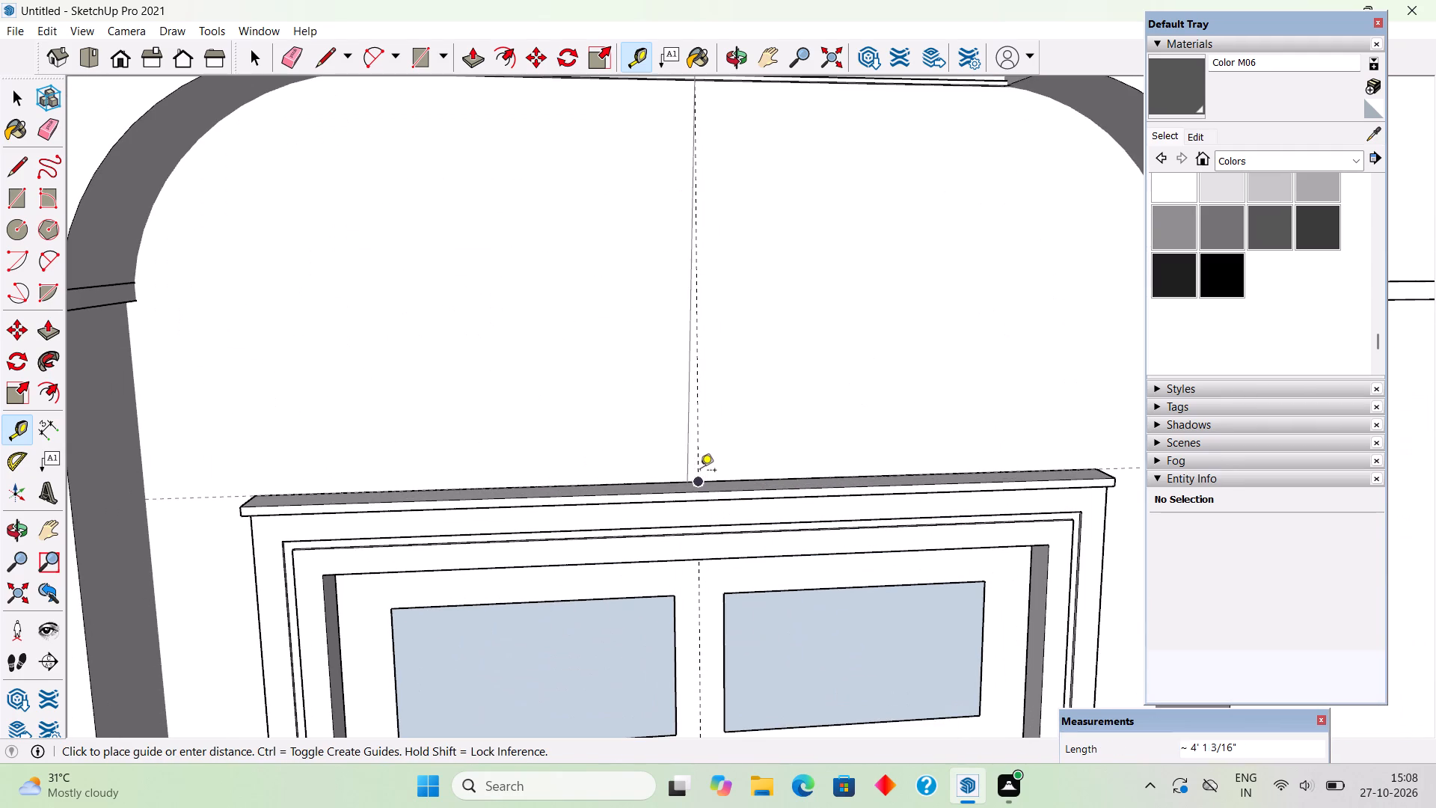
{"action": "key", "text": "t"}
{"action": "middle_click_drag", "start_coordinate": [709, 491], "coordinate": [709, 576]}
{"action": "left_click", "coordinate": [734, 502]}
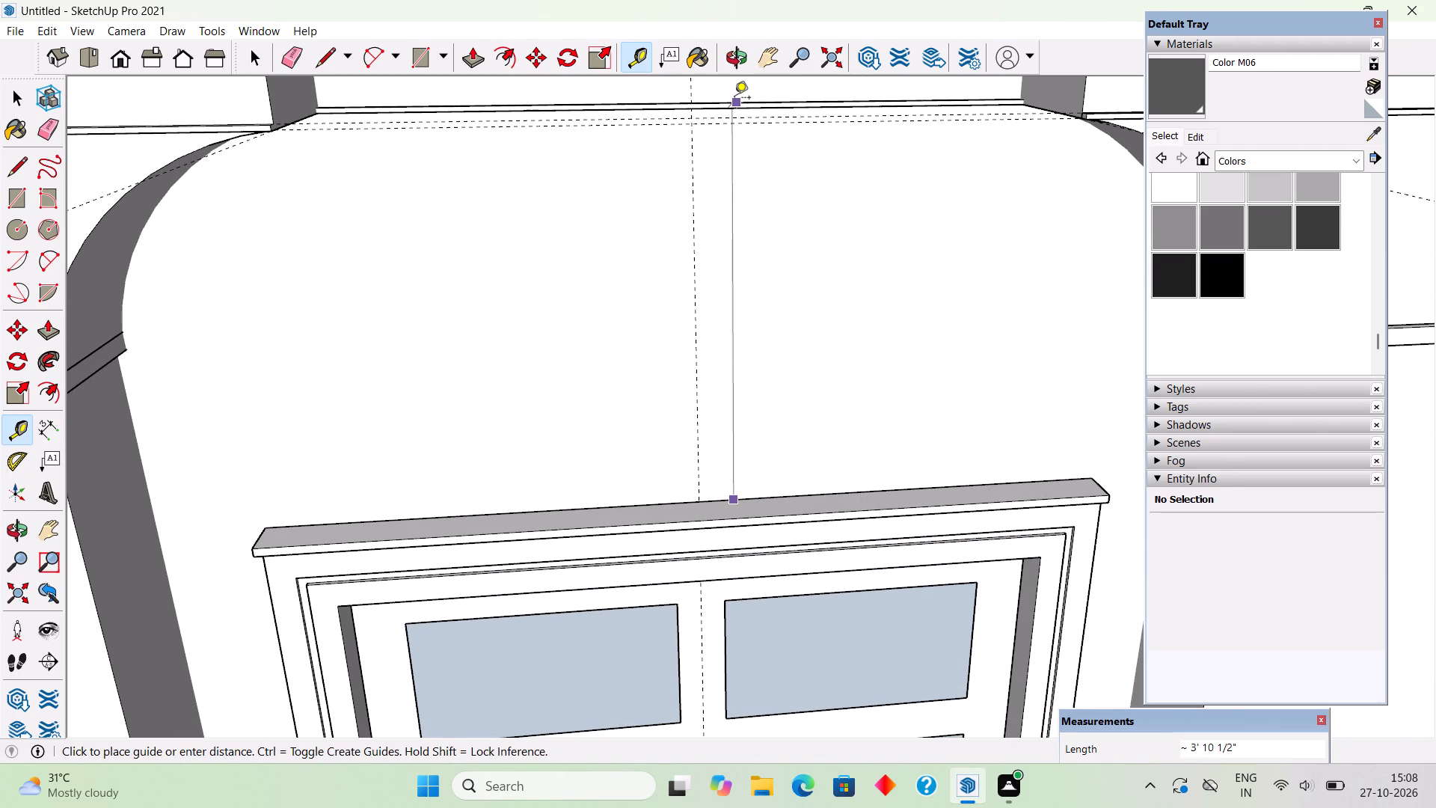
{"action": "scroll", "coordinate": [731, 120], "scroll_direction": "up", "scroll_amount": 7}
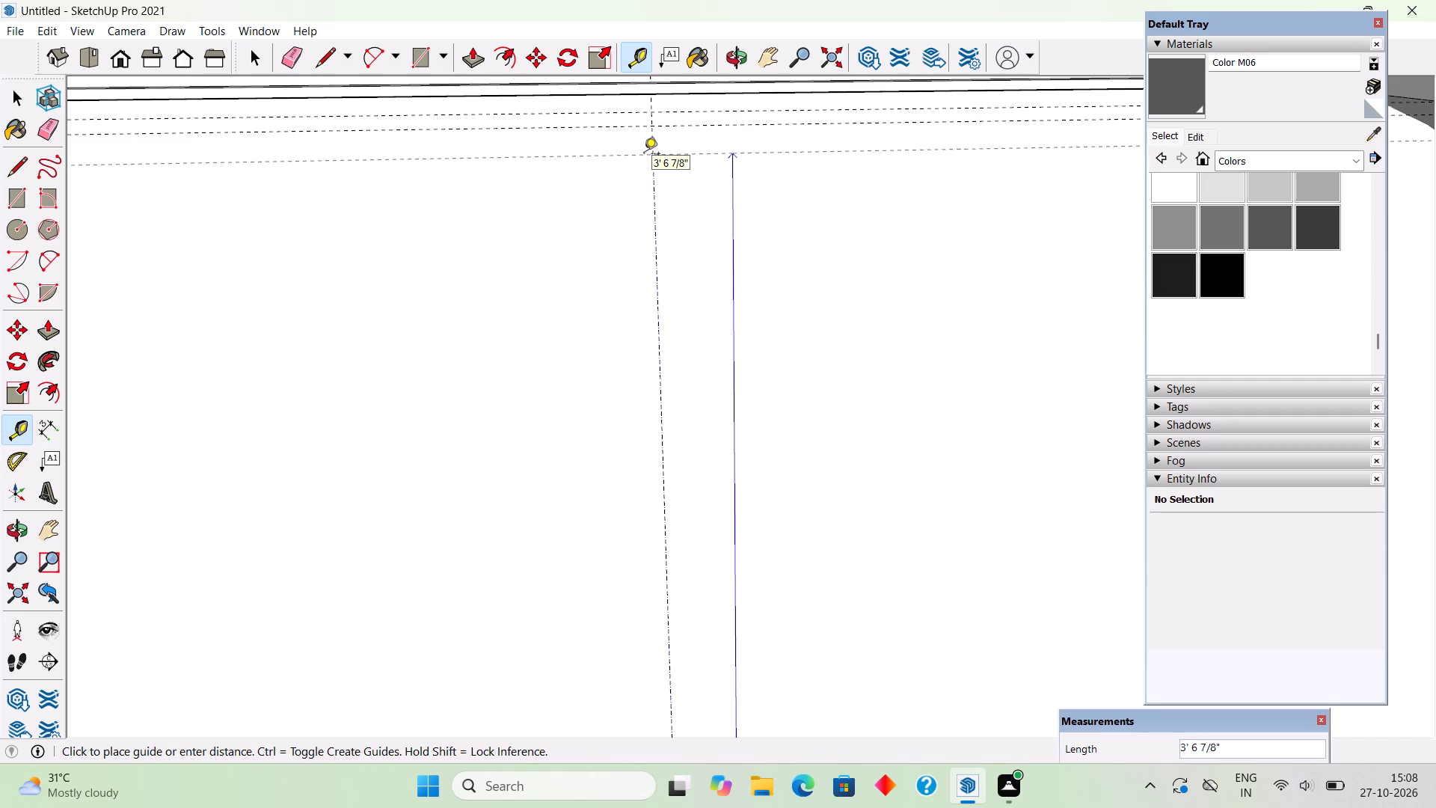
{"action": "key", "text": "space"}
Place a horizontal guide about 1' 11 3/8" above the window's top moulding, crossing the vertical centre guide.
{"action": "scroll", "coordinate": [644, 155], "scroll_direction": "down", "scroll_amount": 7}
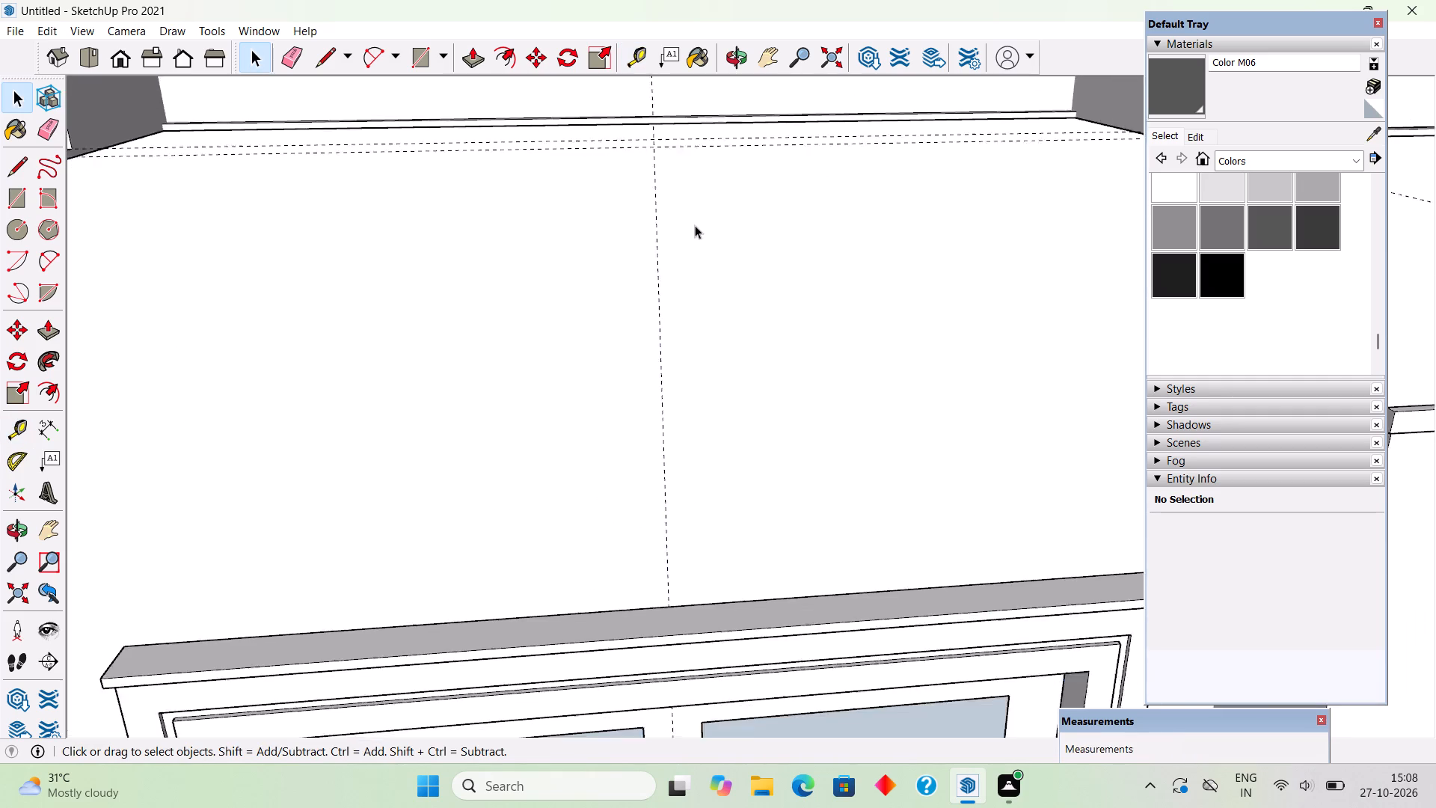
{"action": "scroll", "coordinate": [695, 225], "scroll_direction": "down", "scroll_amount": 6}
{"action": "middle_click_drag", "start_coordinate": [717, 285], "coordinate": [681, 215]}
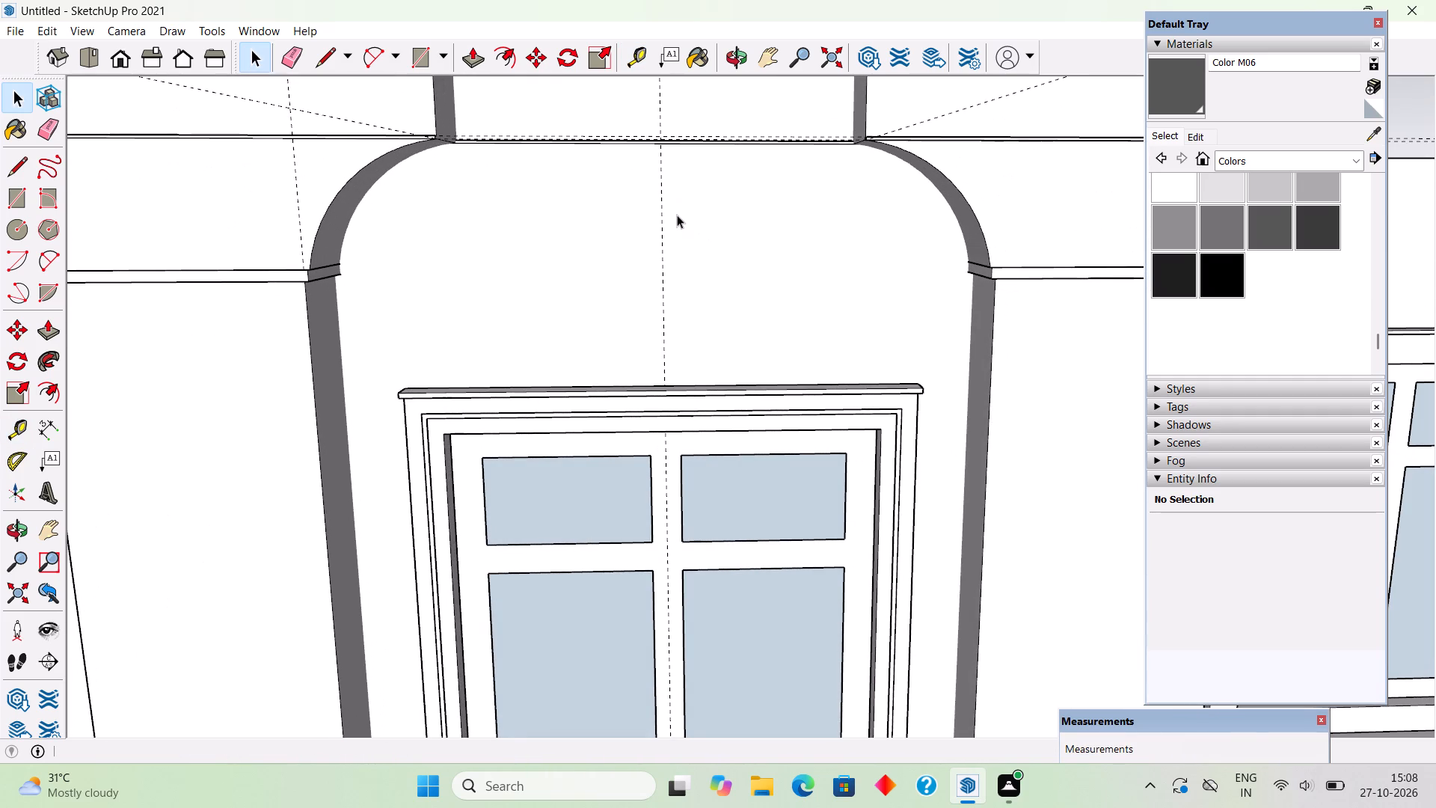
{"action": "middle_click_drag", "start_coordinate": [691, 239], "coordinate": [731, 296]}
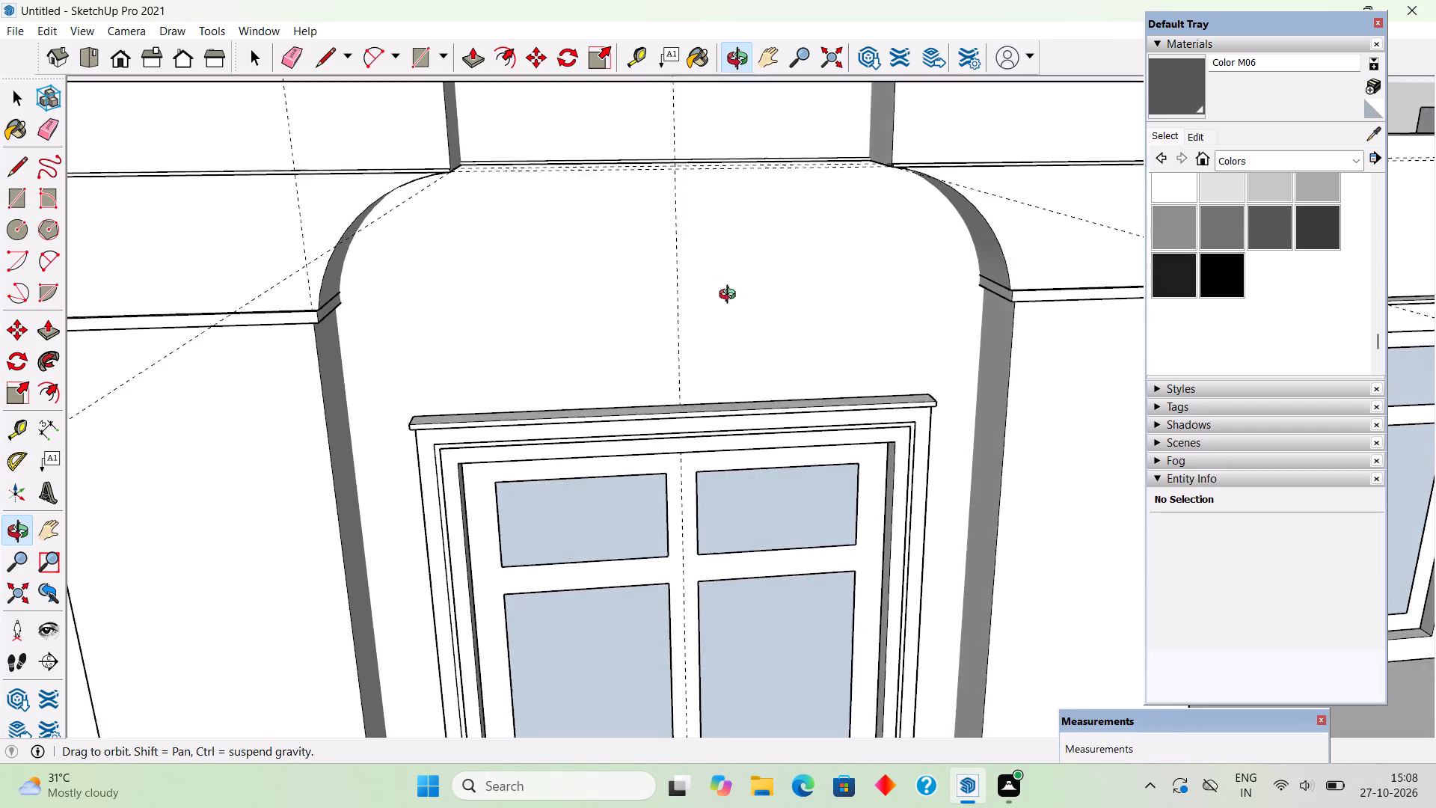
{"action": "middle_click_drag", "start_coordinate": [731, 296], "coordinate": [729, 310]}
{"action": "key", "text": "t"}
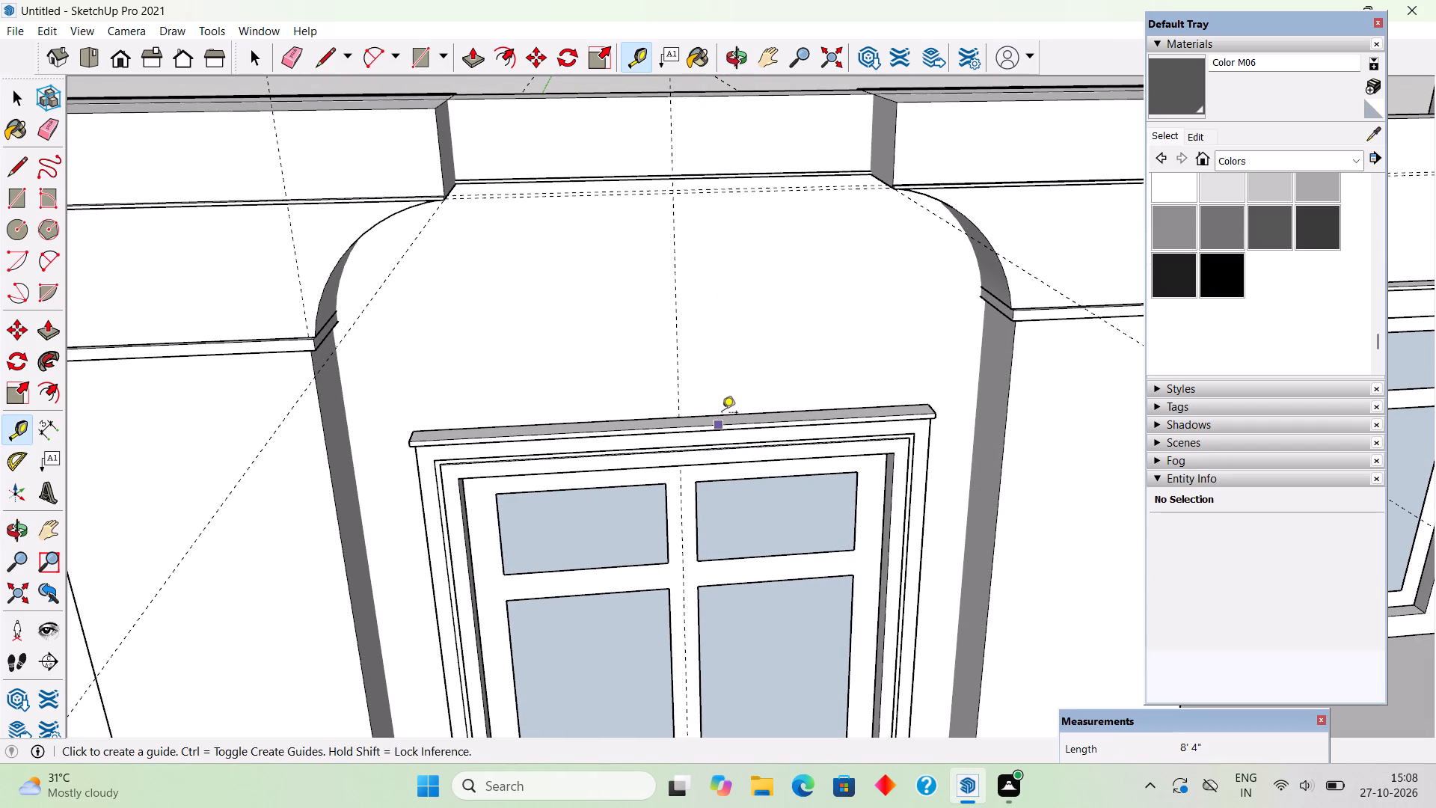
{"action": "left_click", "coordinate": [722, 414]}
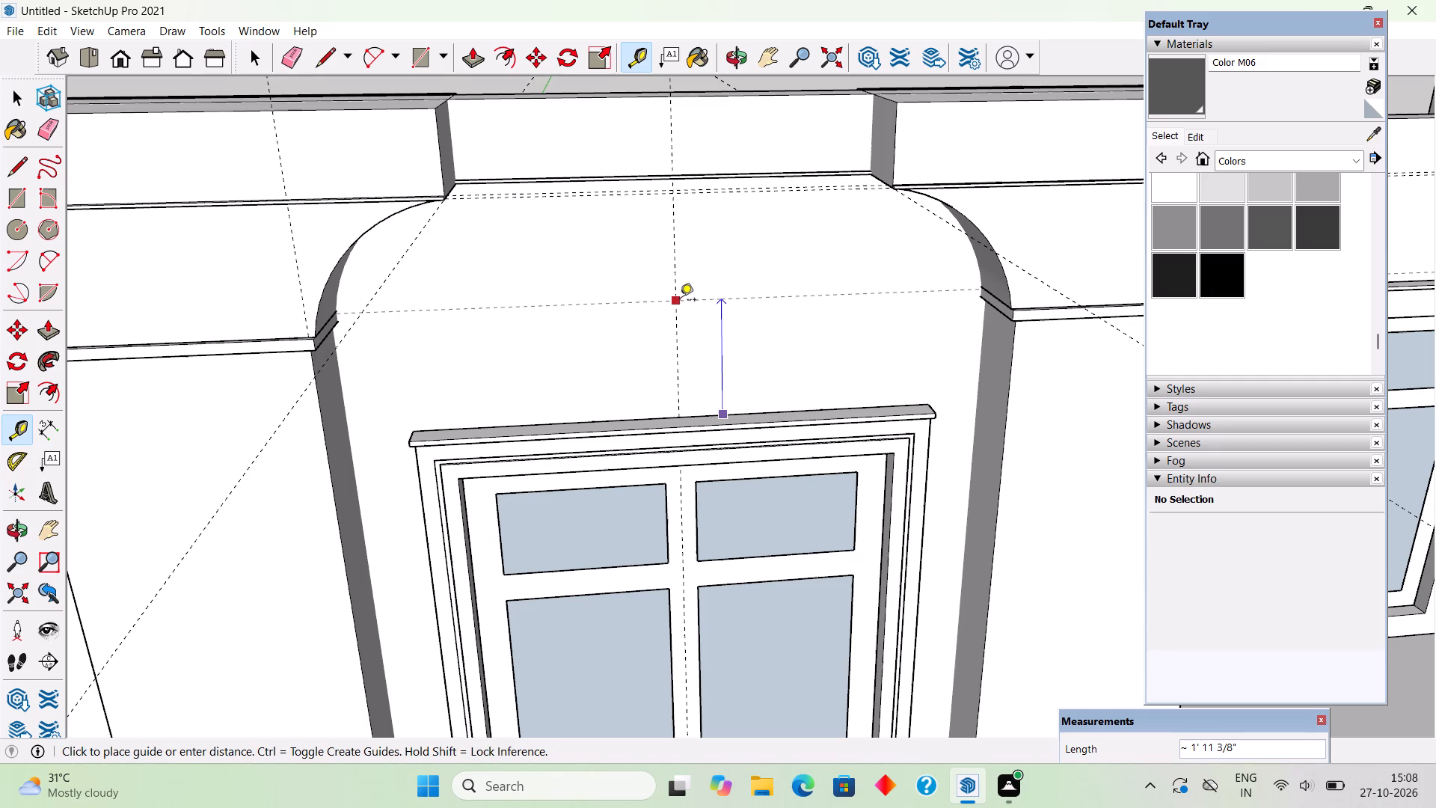
{"action": "left_click", "coordinate": [680, 301]}
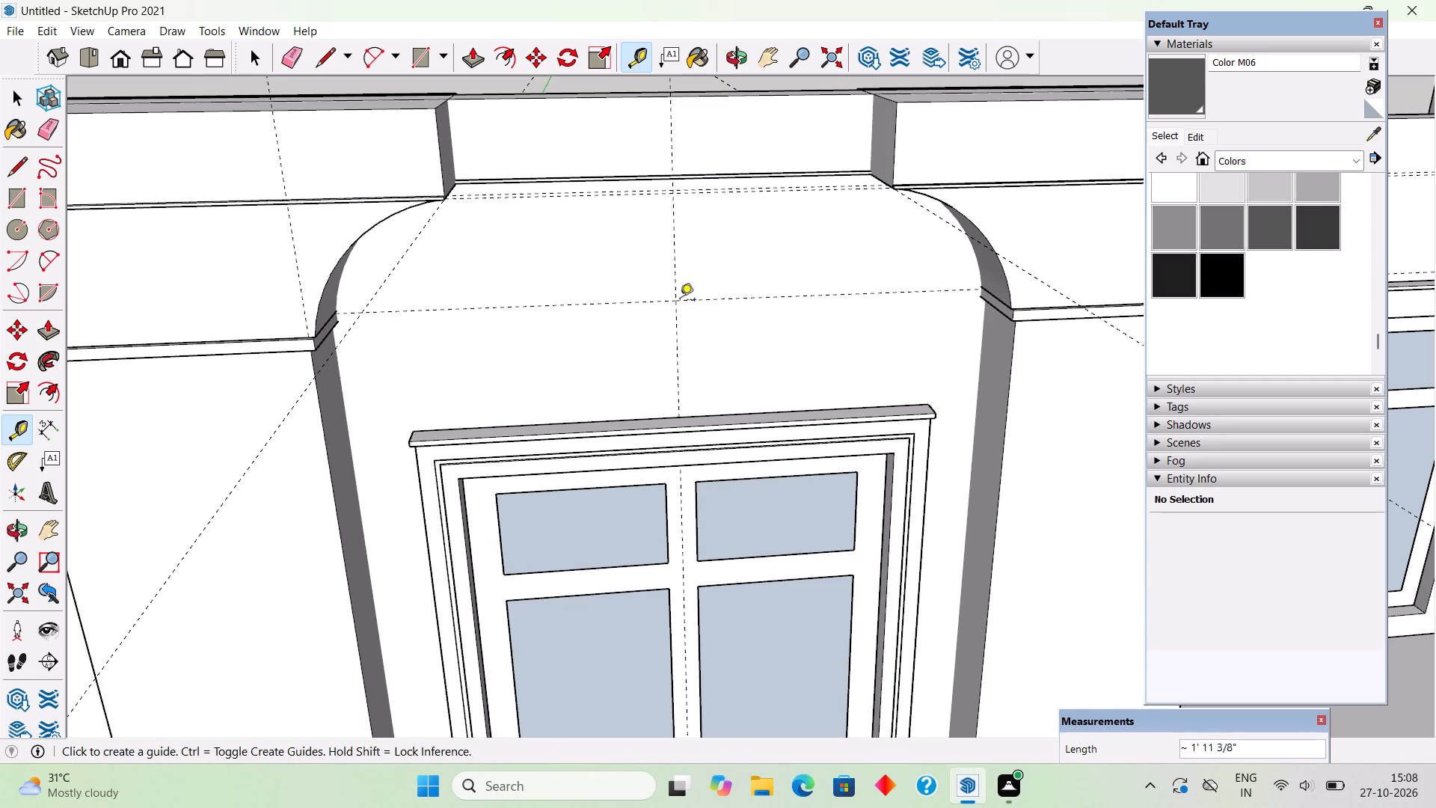
Draw a circle of about 1' 9 13/16" radius on the wall above the window, centred just below the guides' crossing.
{"action": "key", "text": "c"}
{"action": "left_click", "coordinate": [678, 301]}
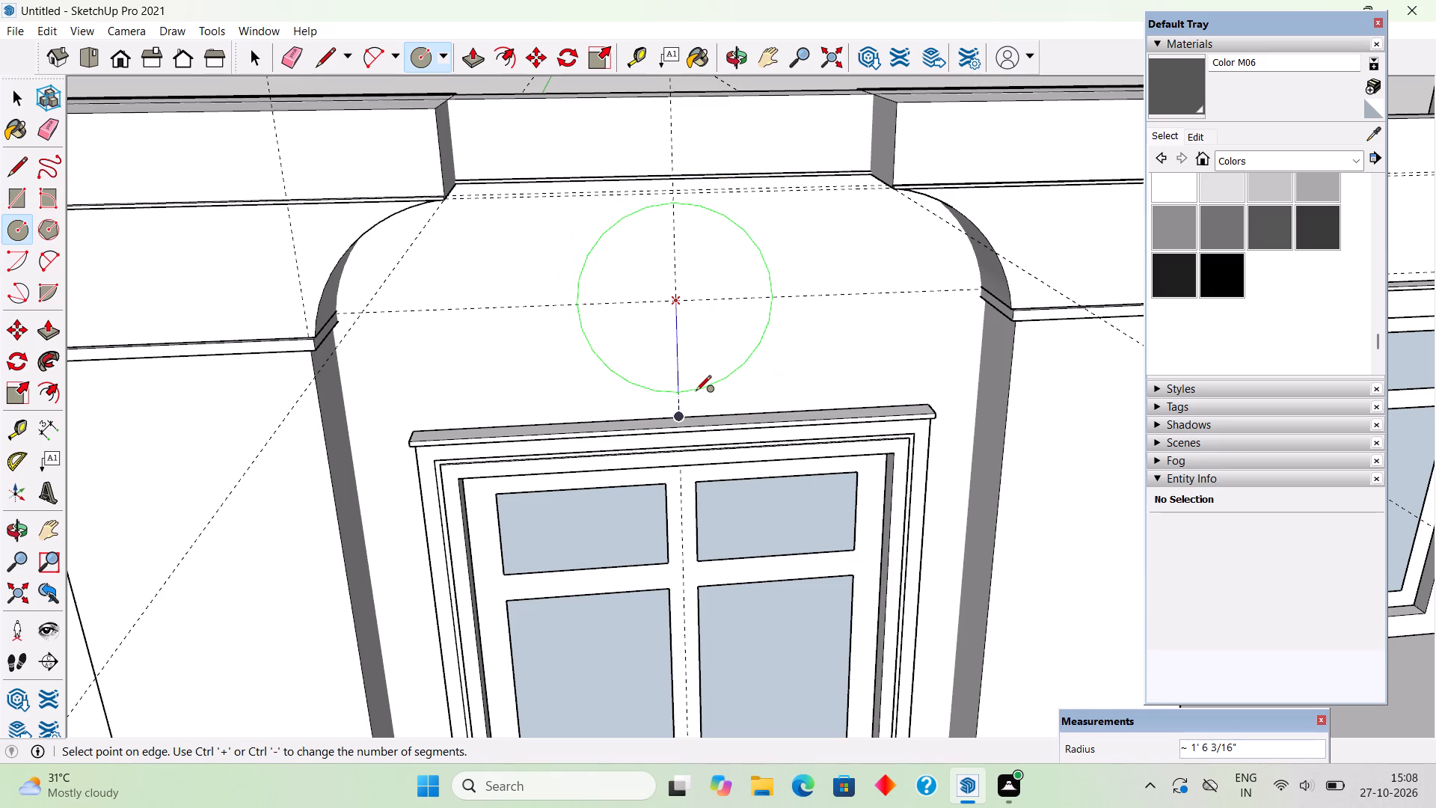
{"action": "key", "text": "c"}
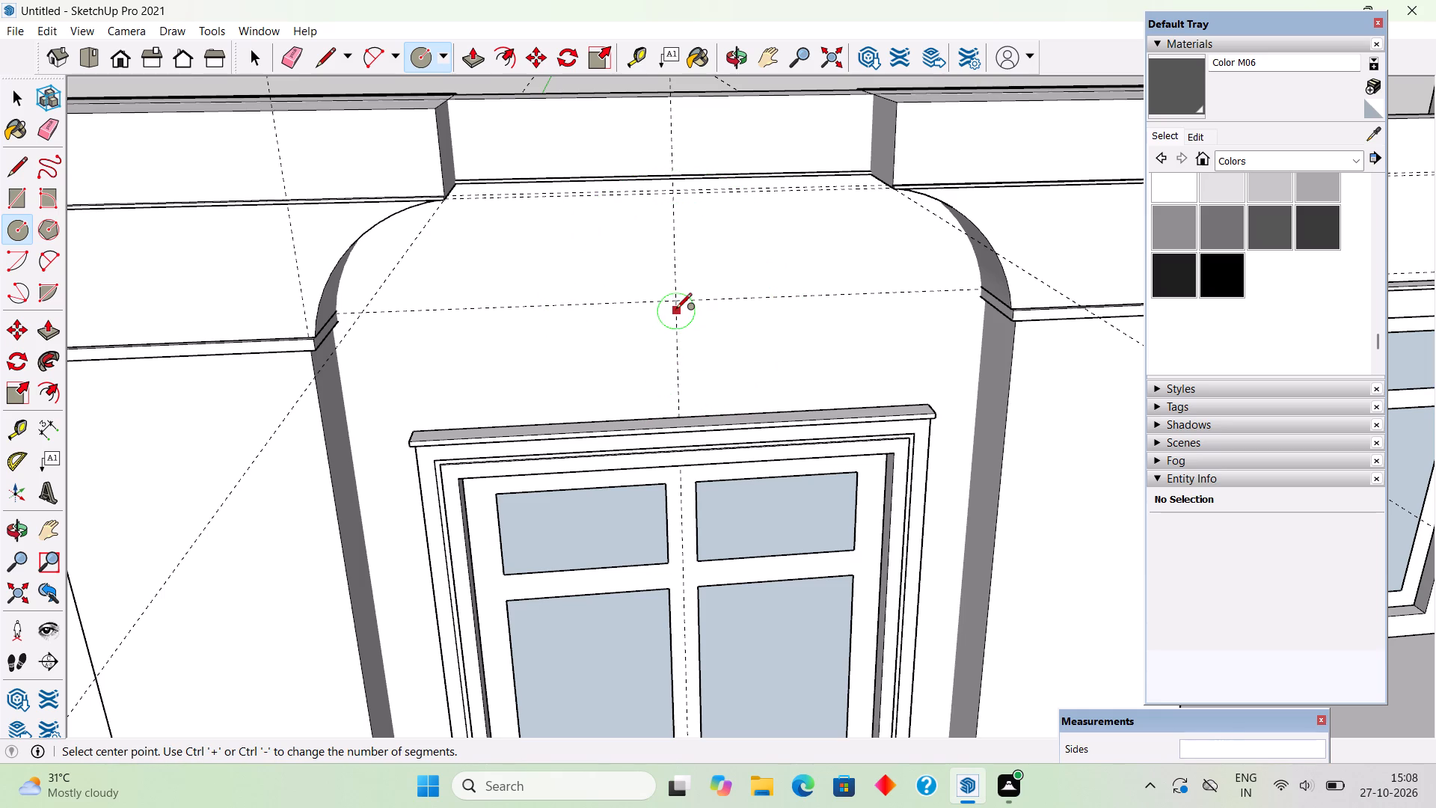
{"action": "left_click", "coordinate": [676, 310]}
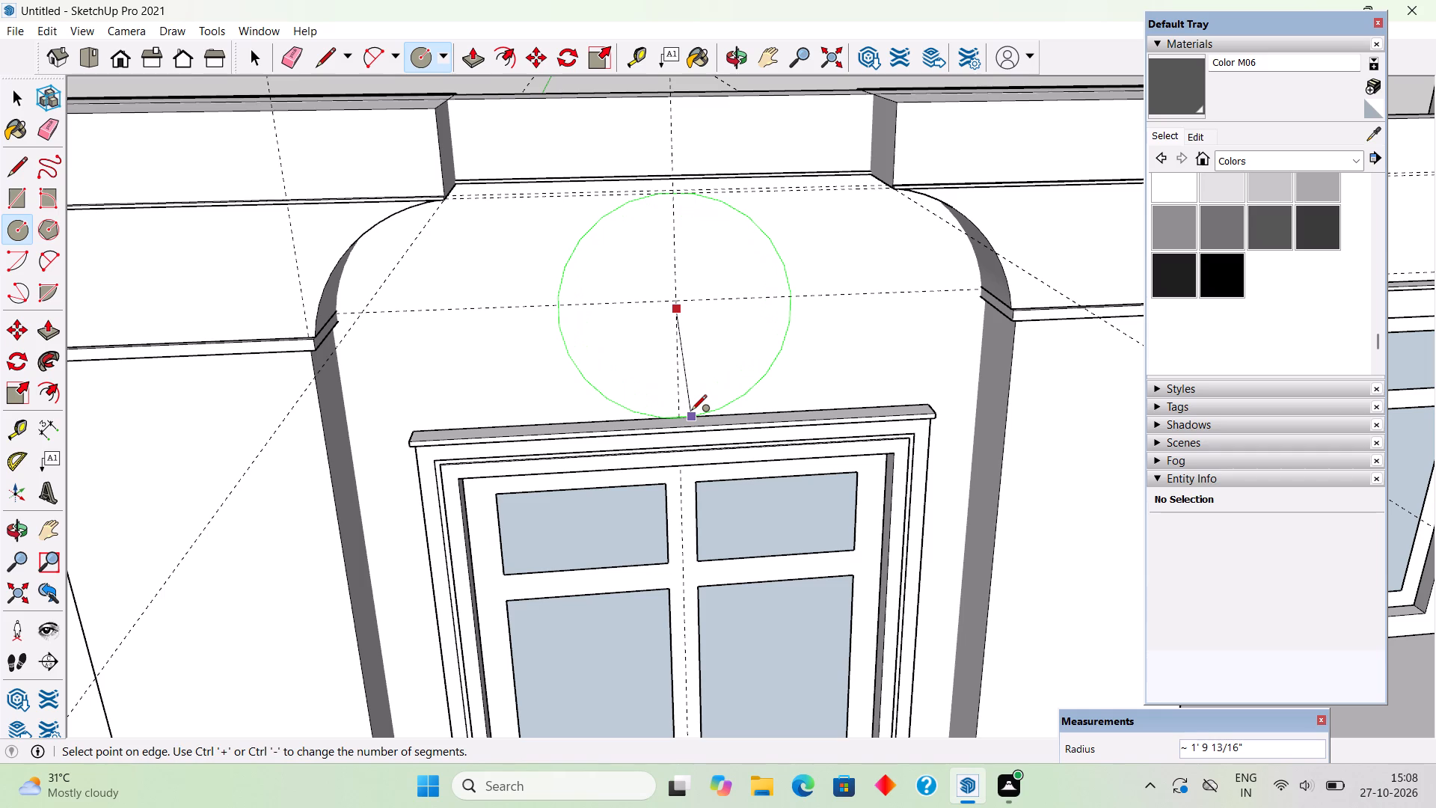
{"action": "left_click", "coordinate": [691, 411]}
Offset the circle above the window inward by 4" to form a ring.
{"action": "key", "text": "f"}
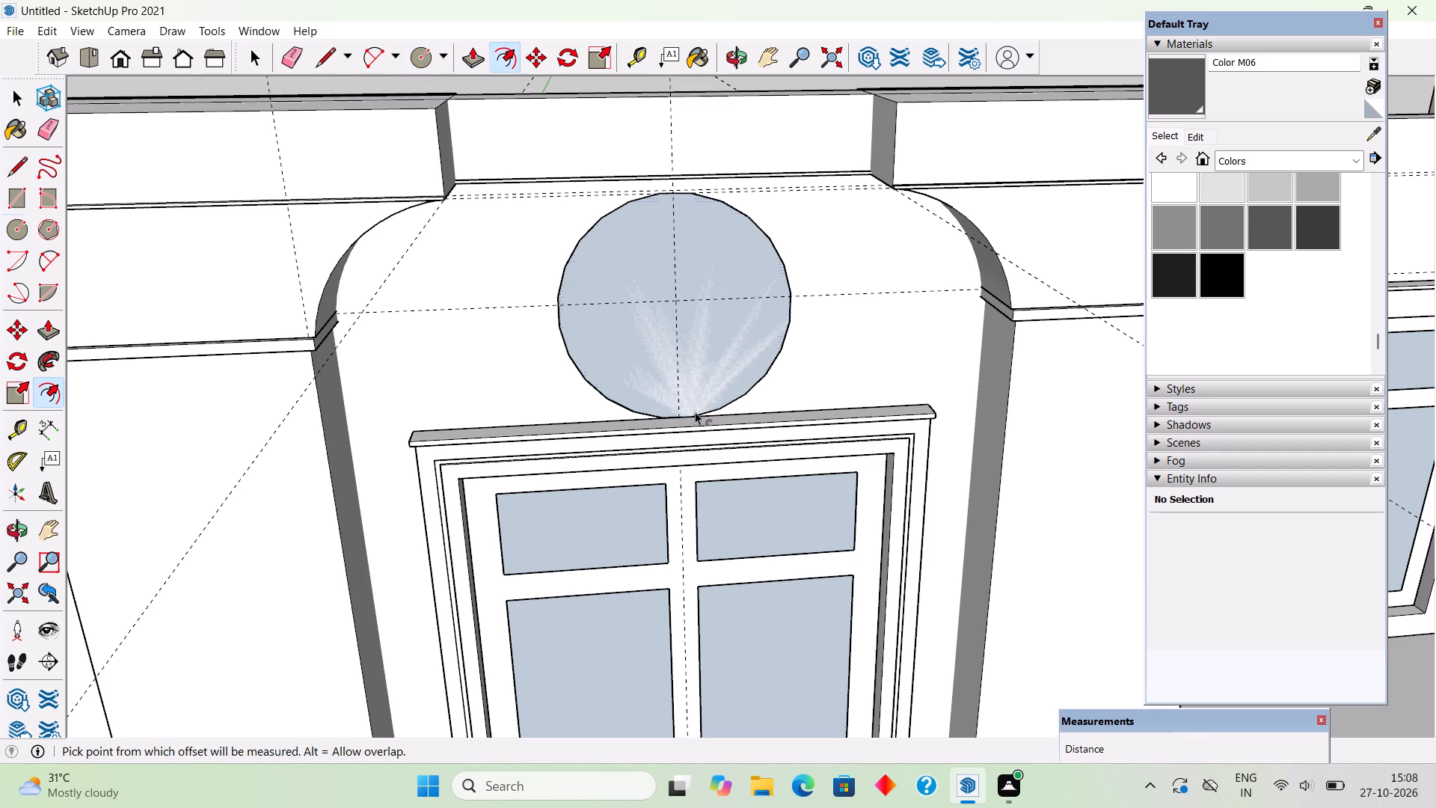
{"action": "left_click", "coordinate": [705, 405]}
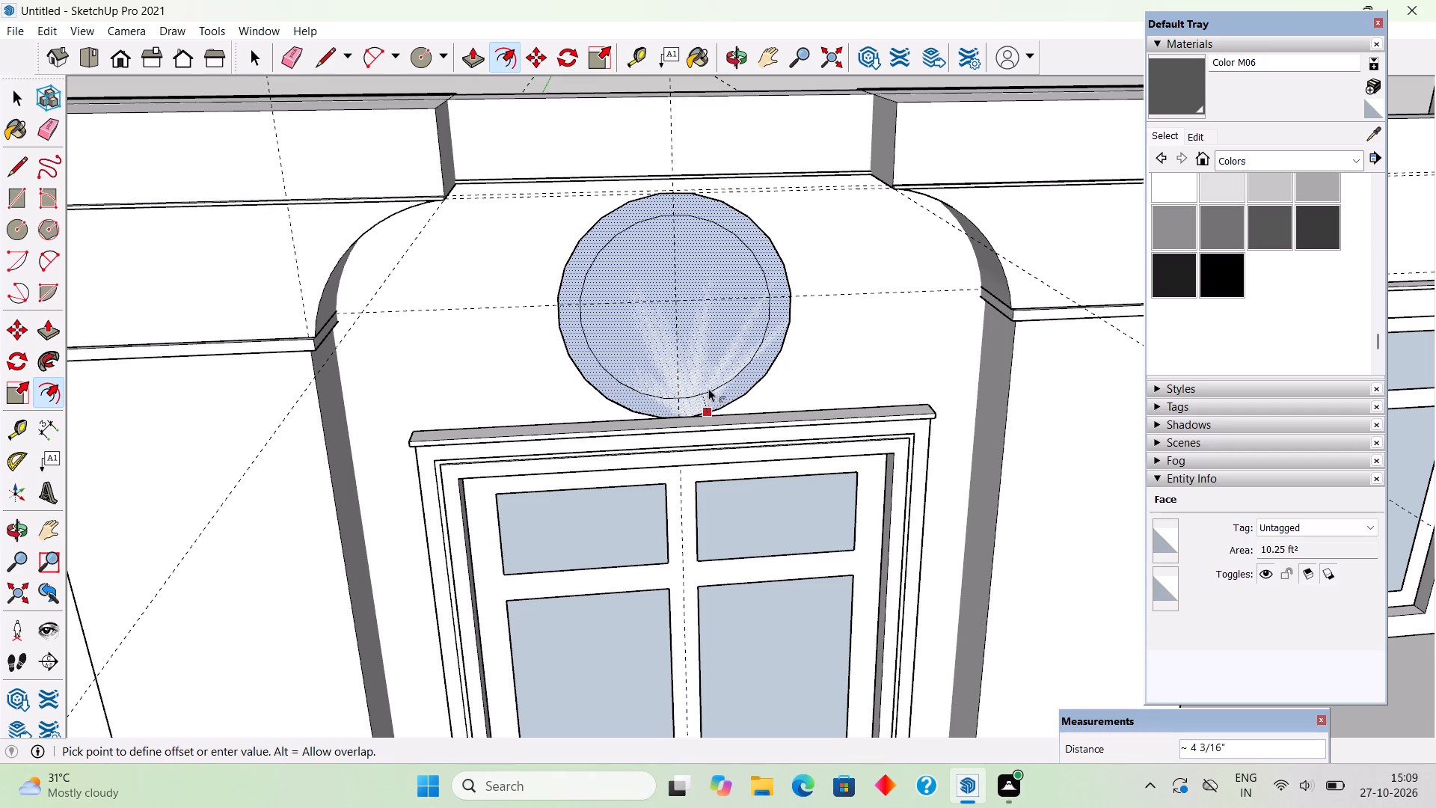
{"action": "type", "text": "4\""}
{"action": "key", "text": "Return"}
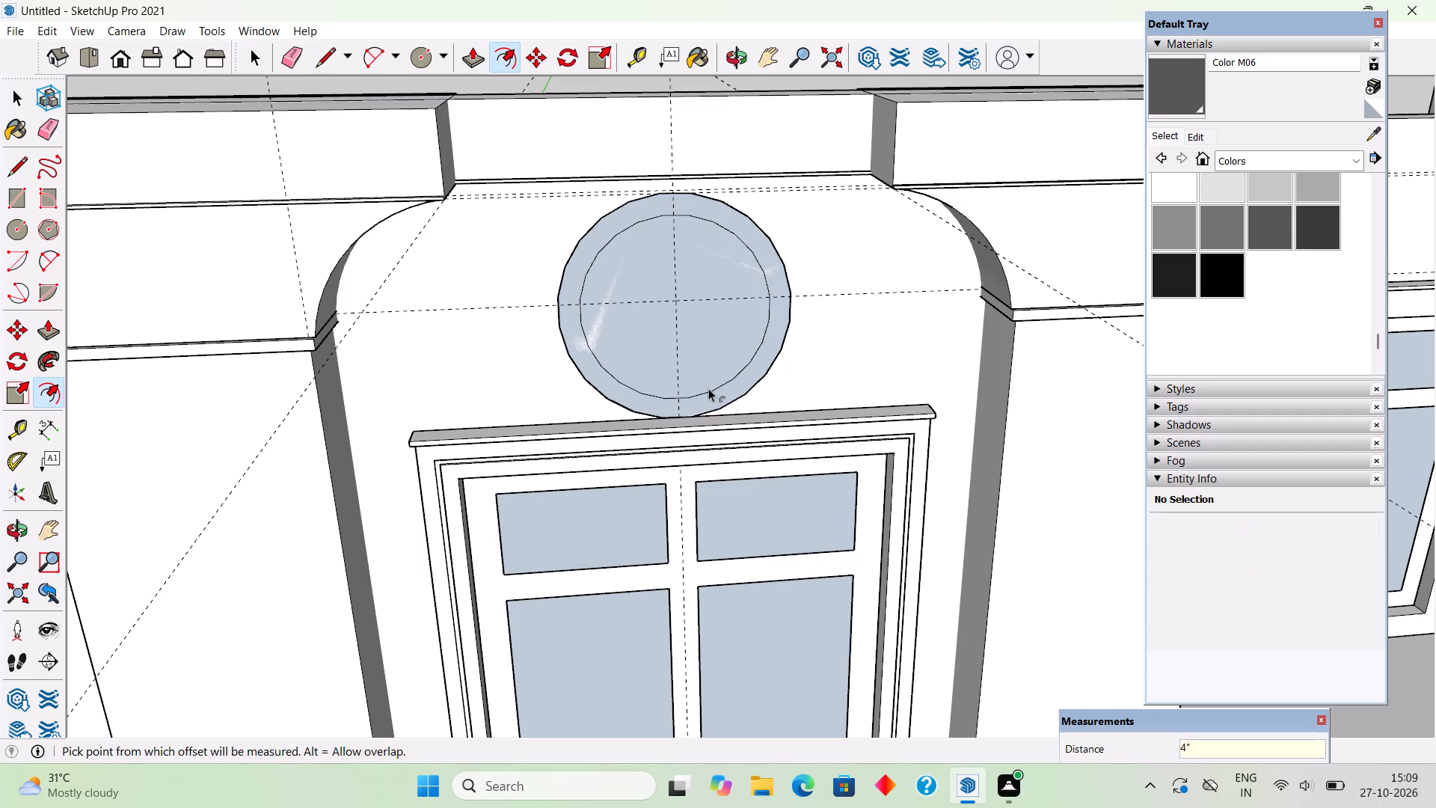
Extrude the ring above the window outward by 5" and pull the disc inside it forward about 1 15/16".
{"action": "key", "text": "p"}
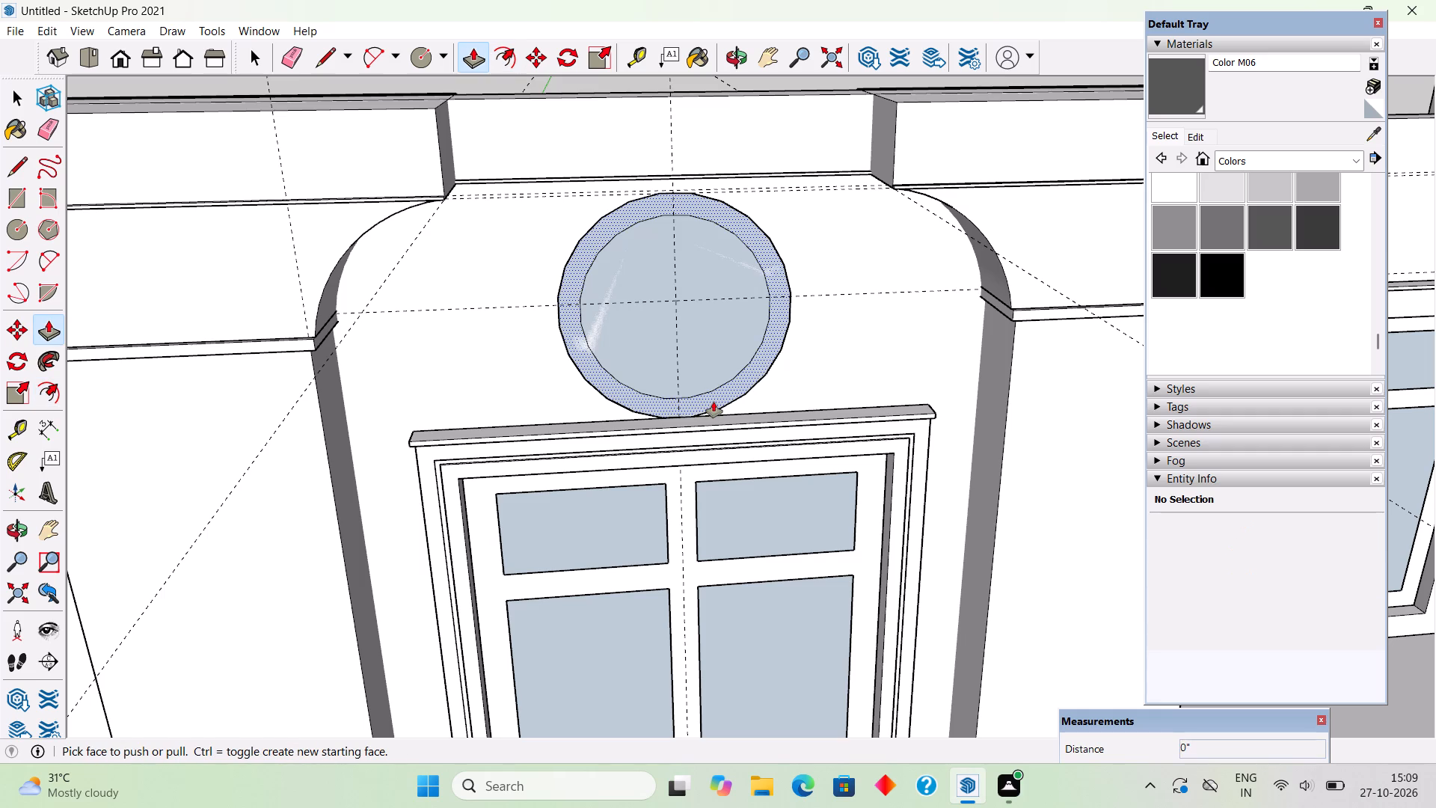
{"action": "left_click", "coordinate": [714, 402]}
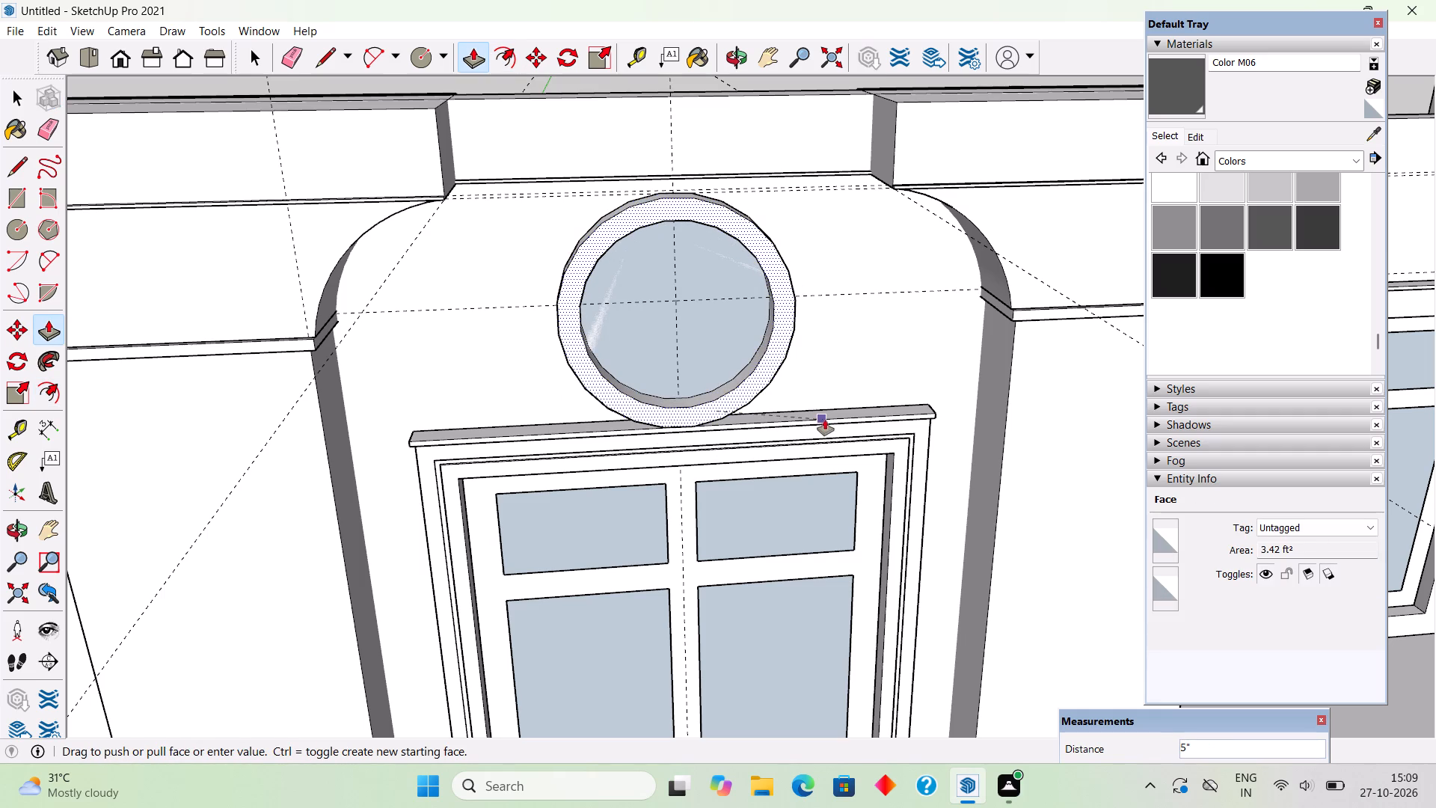
{"action": "left_click", "coordinate": [826, 420]}
{"action": "left_click", "coordinate": [719, 340]}
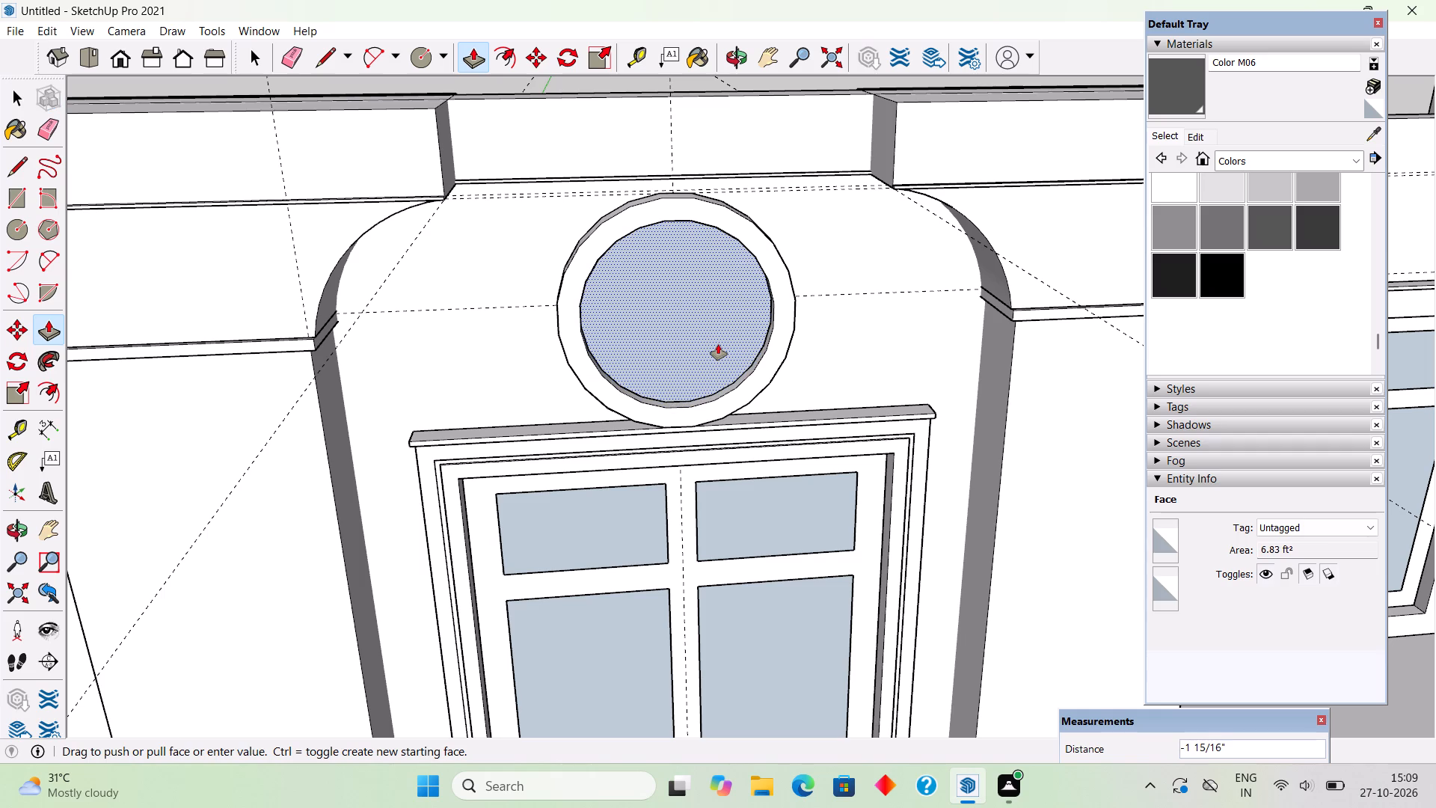
{"action": "left_click", "coordinate": [718, 344]}
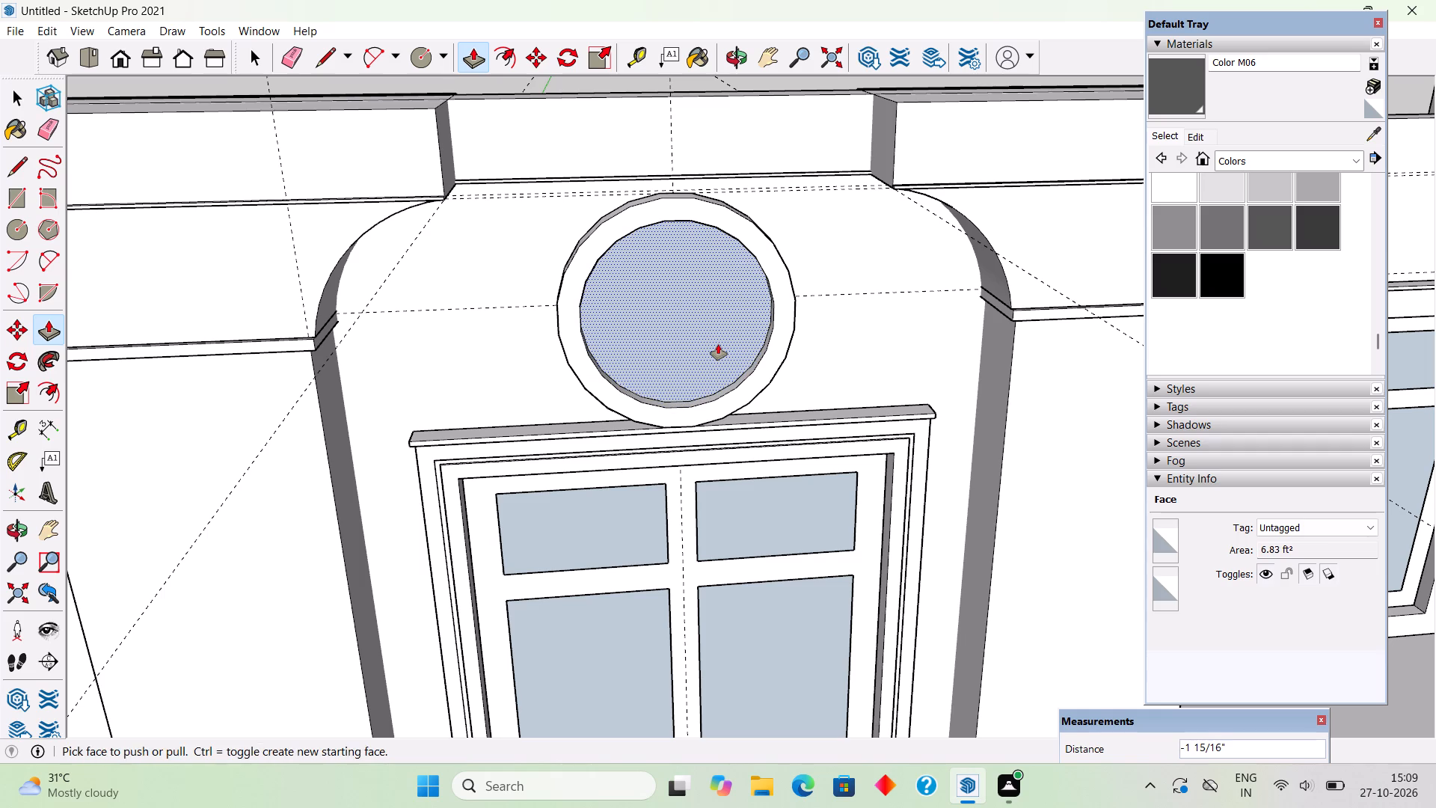
Group the extruded ring above the window together with its inner disc and connected geometry.
{"action": "key", "text": "space"}
{"action": "triple_click", "coordinate": [718, 344]}
{"action": "right_click", "coordinate": [718, 344]}
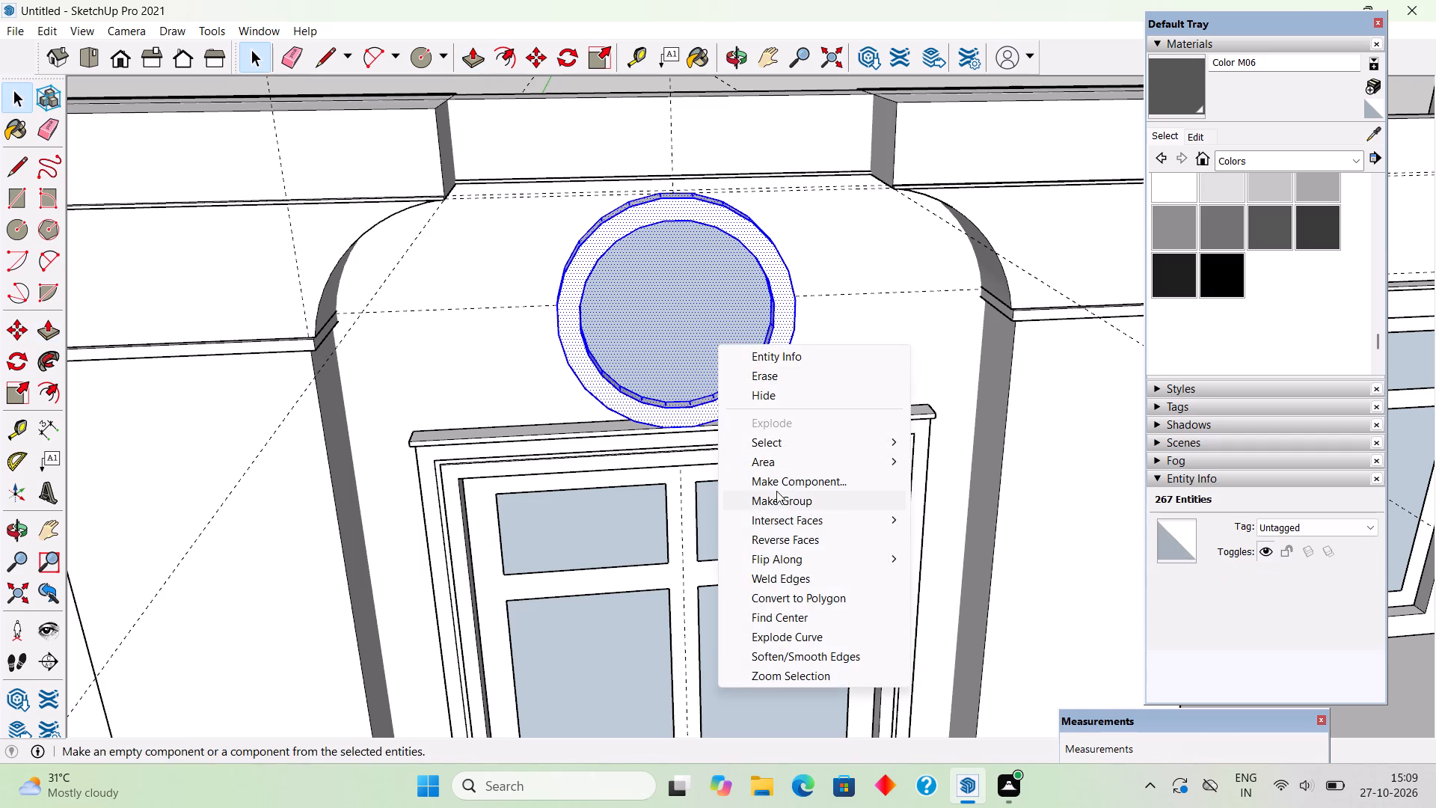
{"action": "left_click", "coordinate": [778, 495]}
{"action": "scroll", "coordinate": [778, 495], "scroll_direction": "down", "scroll_amount": 16}
{"action": "left_click", "coordinate": [836, 233]}
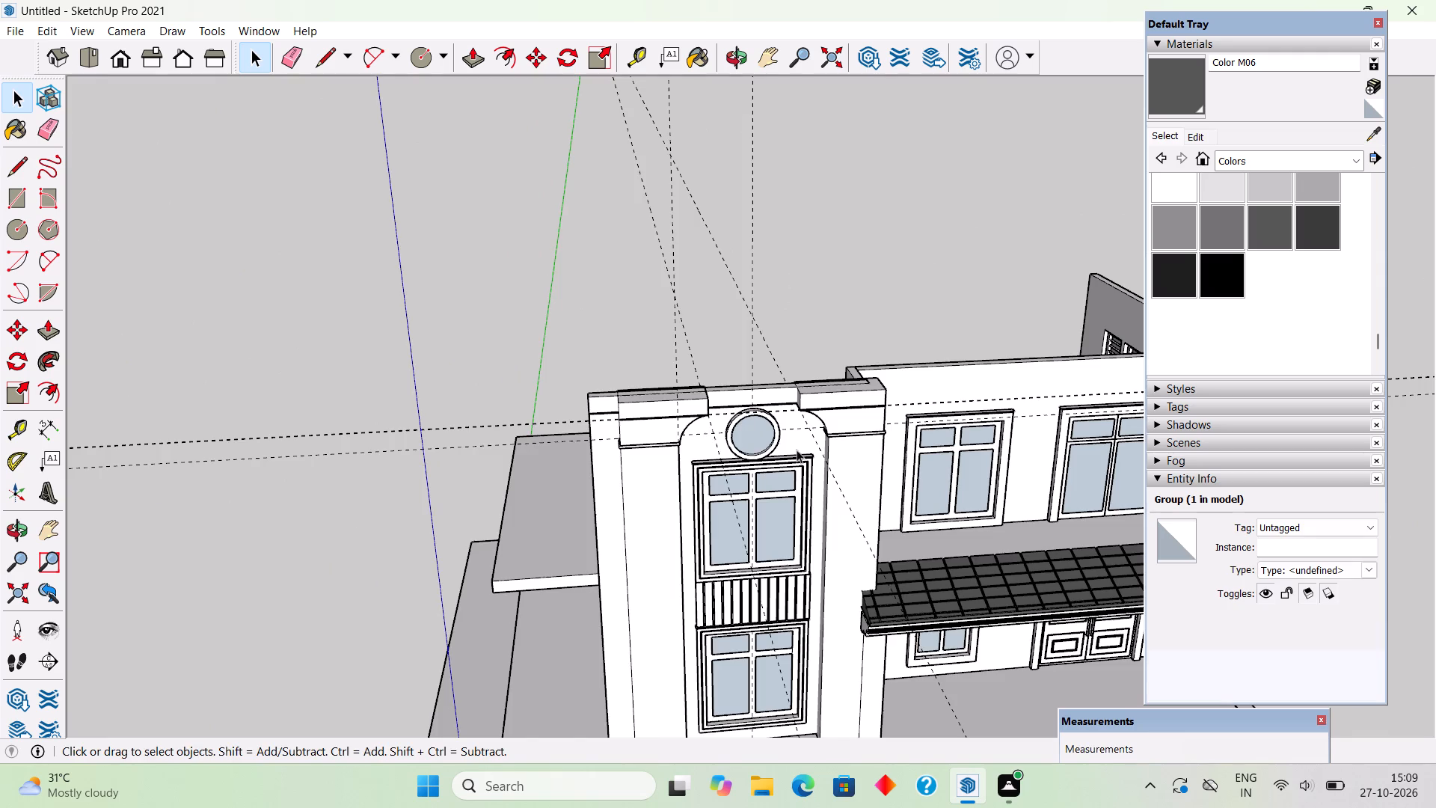
Examine the whole house from the front and both sides to check the new facade details.
{"action": "middle_click_drag", "start_coordinate": [720, 403], "coordinate": [533, 257]}
{"action": "scroll", "coordinate": [533, 257], "scroll_direction": "down", "scroll_amount": 4}
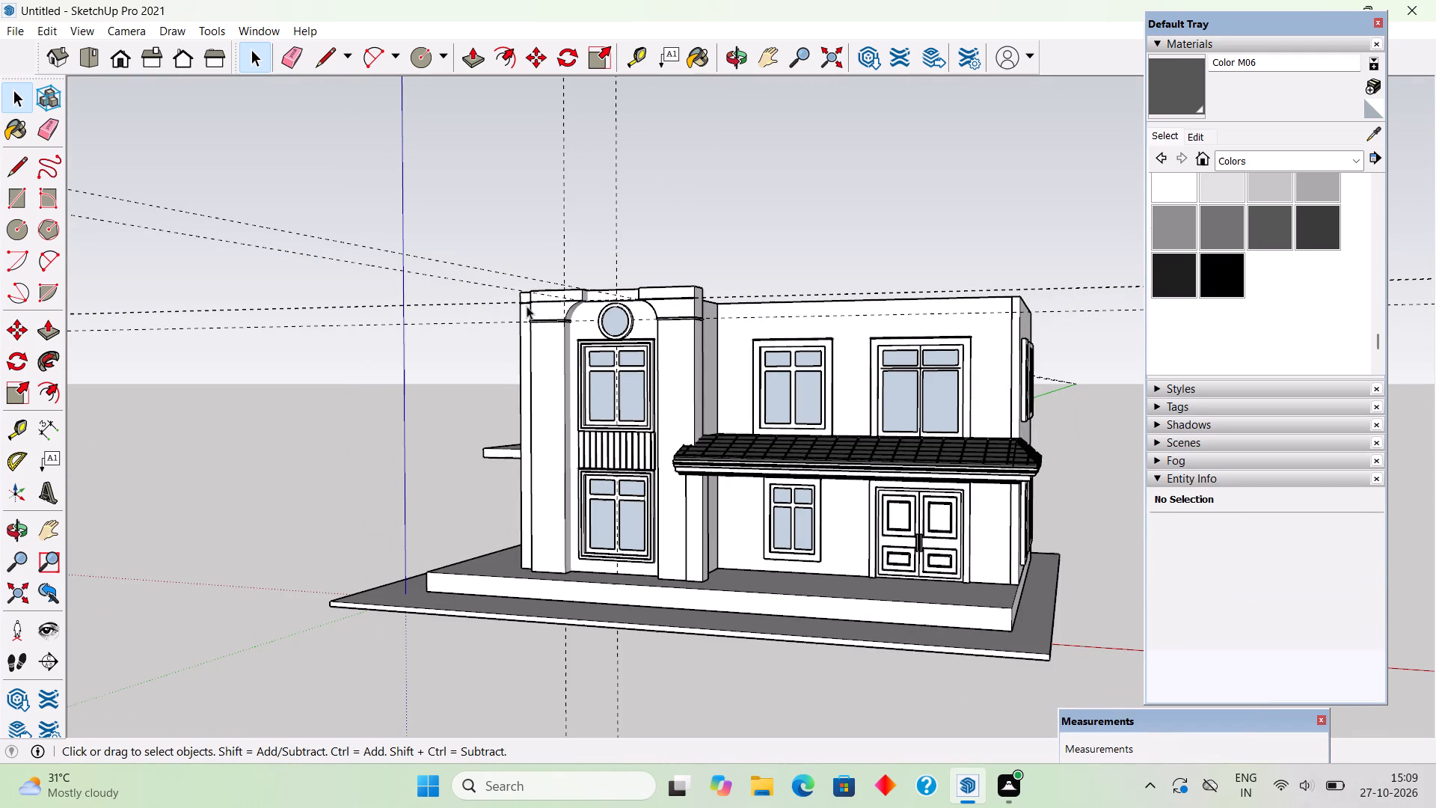
{"action": "middle_click_drag", "start_coordinate": [518, 301], "coordinate": [549, 363]}
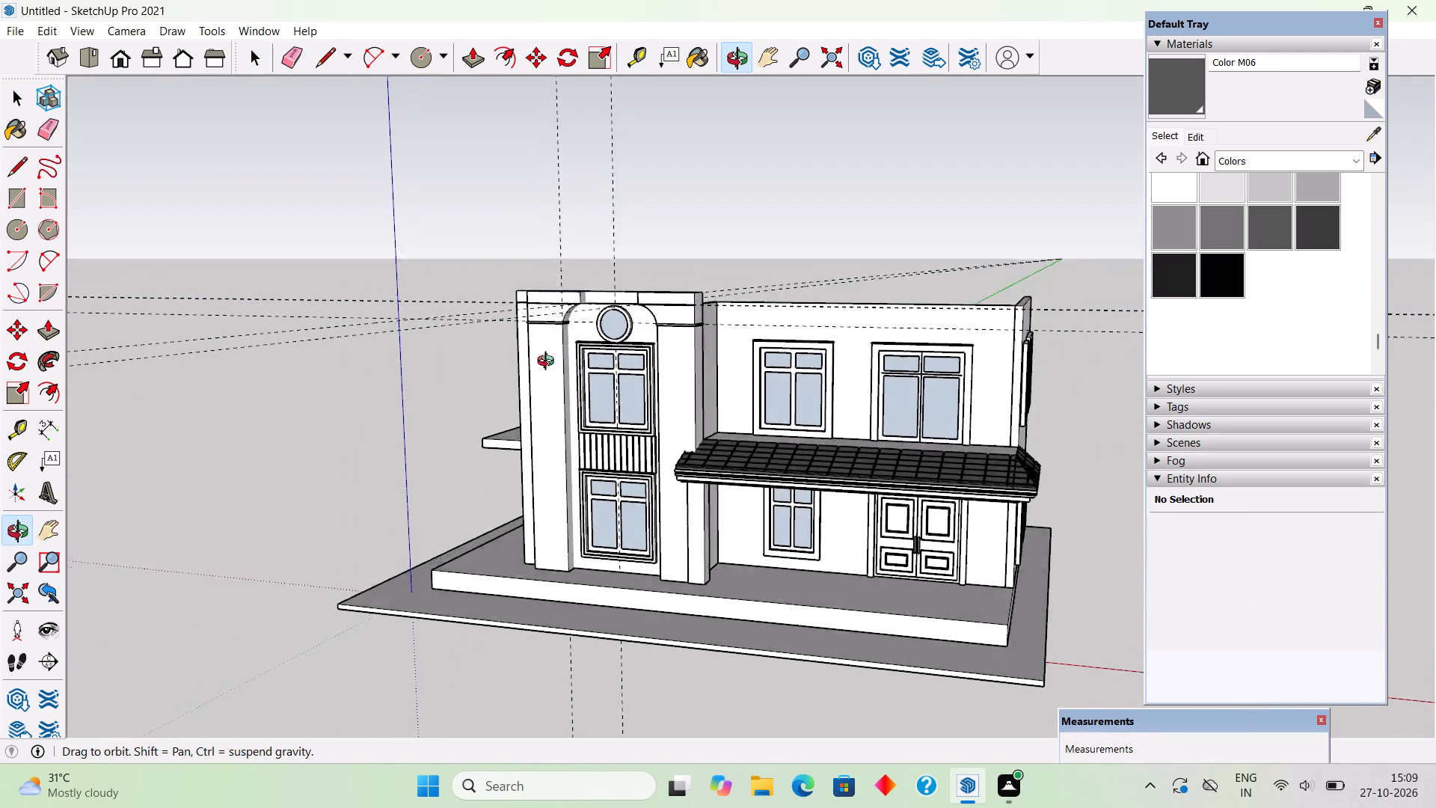
{"action": "middle_click_drag", "start_coordinate": [549, 363], "coordinate": [1023, 397]}
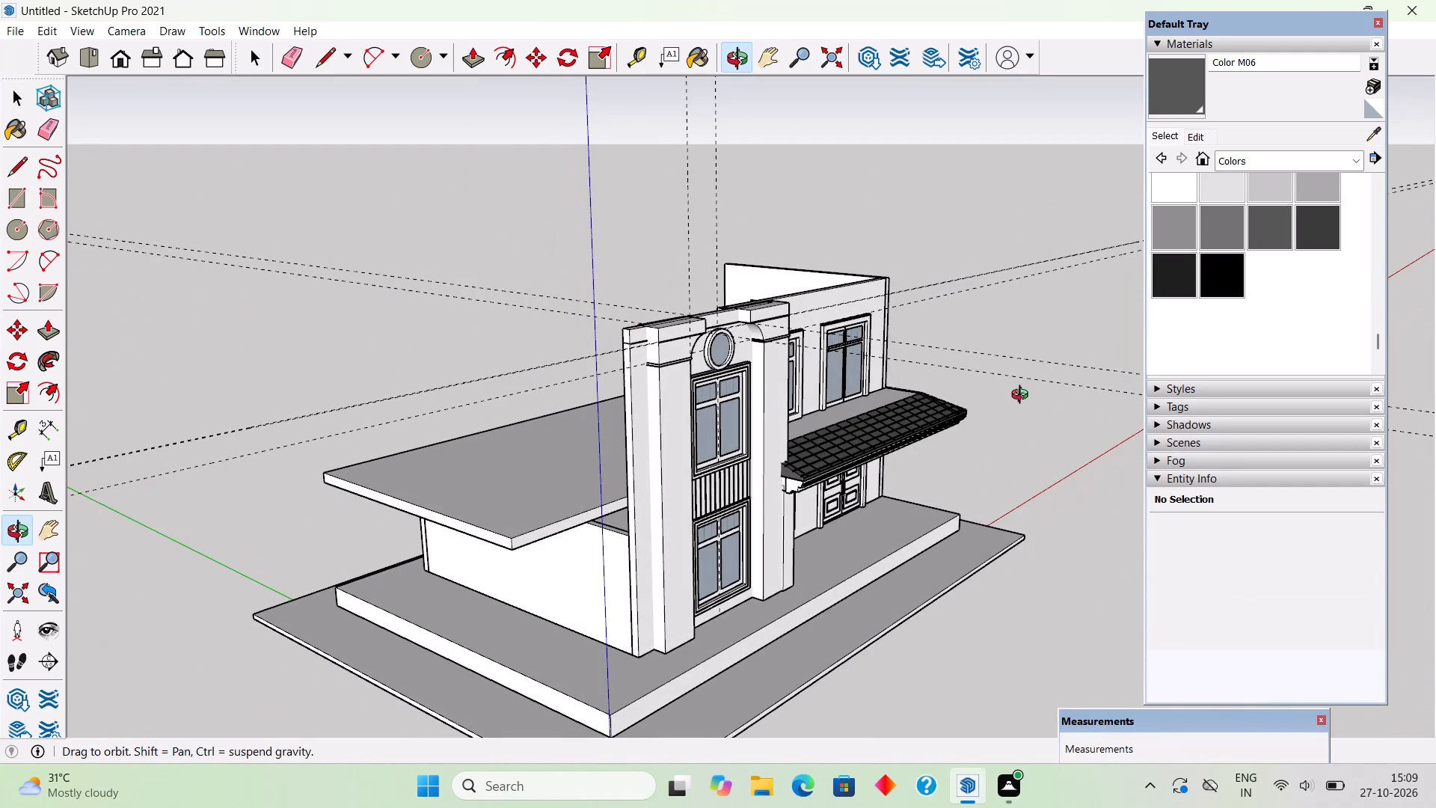
{"action": "middle_click_drag", "start_coordinate": [1023, 397], "coordinate": [719, 381]}
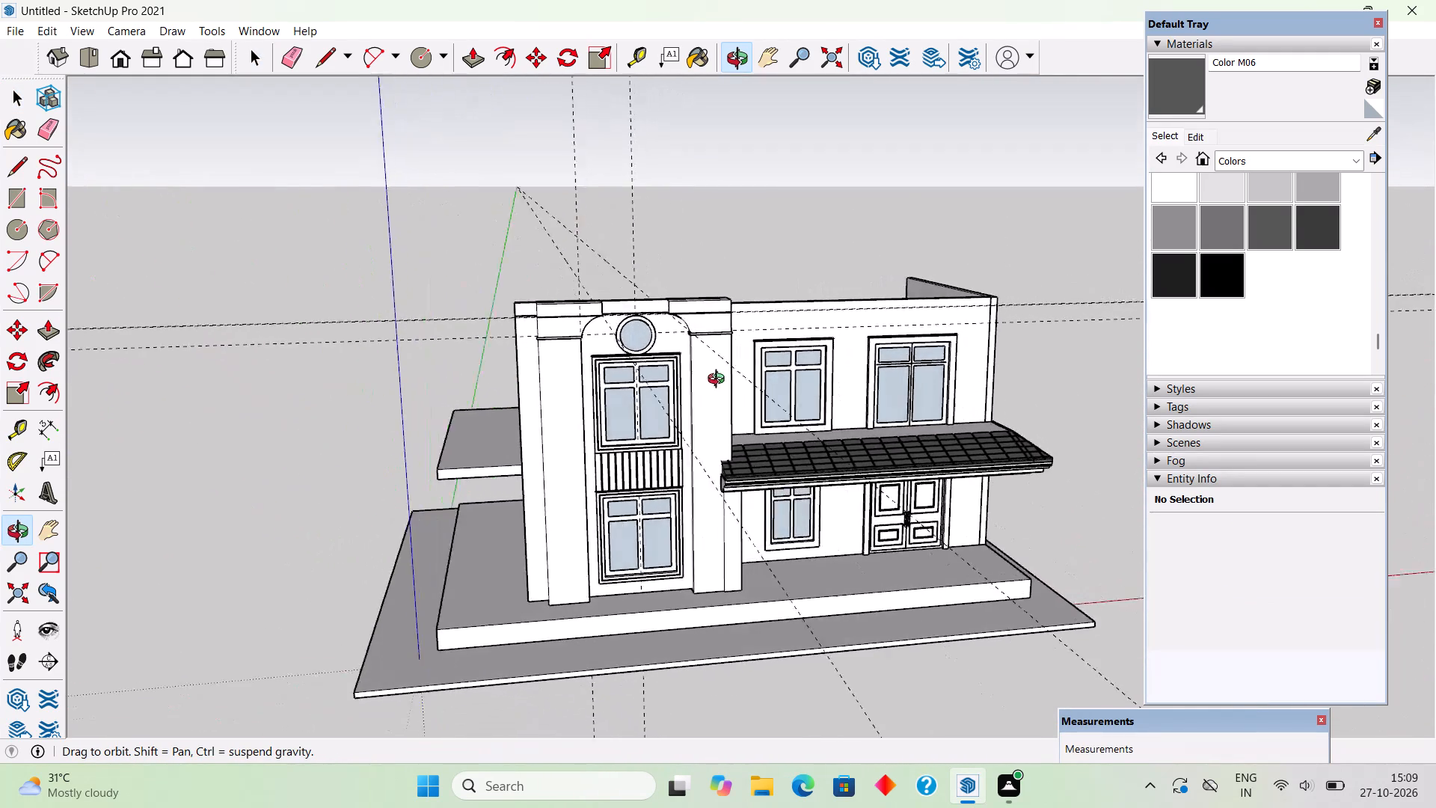
{"action": "middle_click_drag", "start_coordinate": [719, 381], "coordinate": [698, 384]}
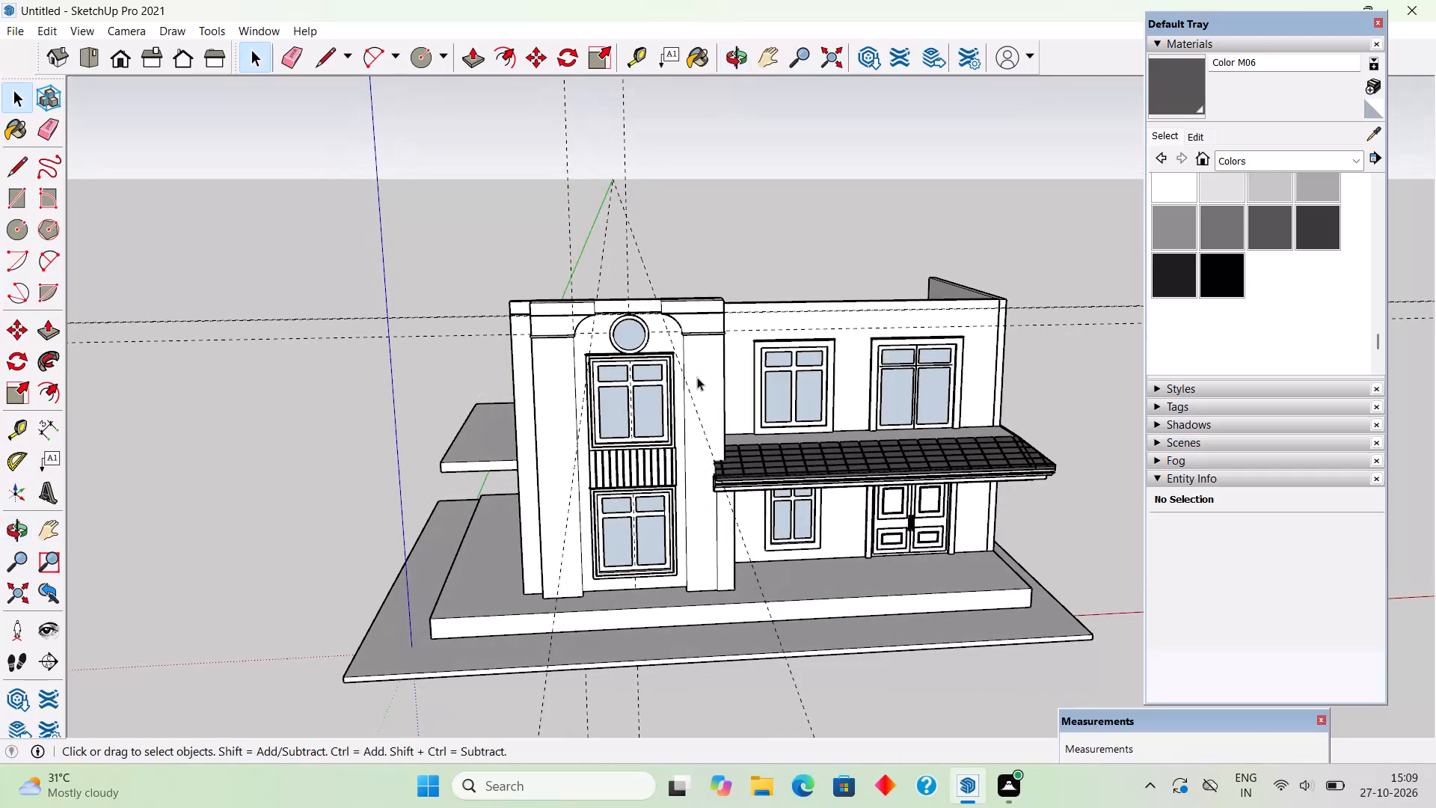
{"action": "scroll", "coordinate": [697, 377], "scroll_direction": "down", "scroll_amount": 6}
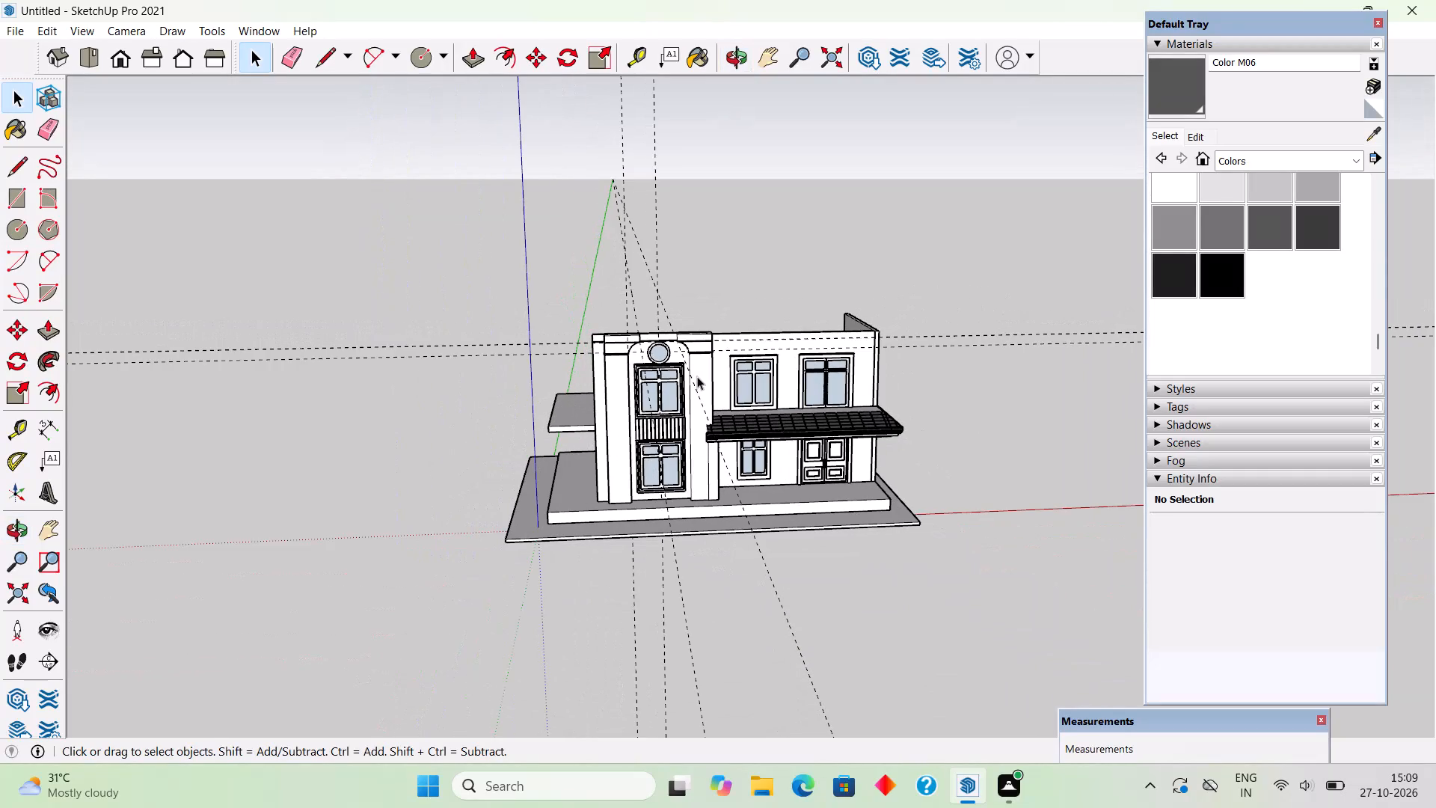
{"action": "middle_click_drag", "start_coordinate": [729, 387], "coordinate": [556, 387]}
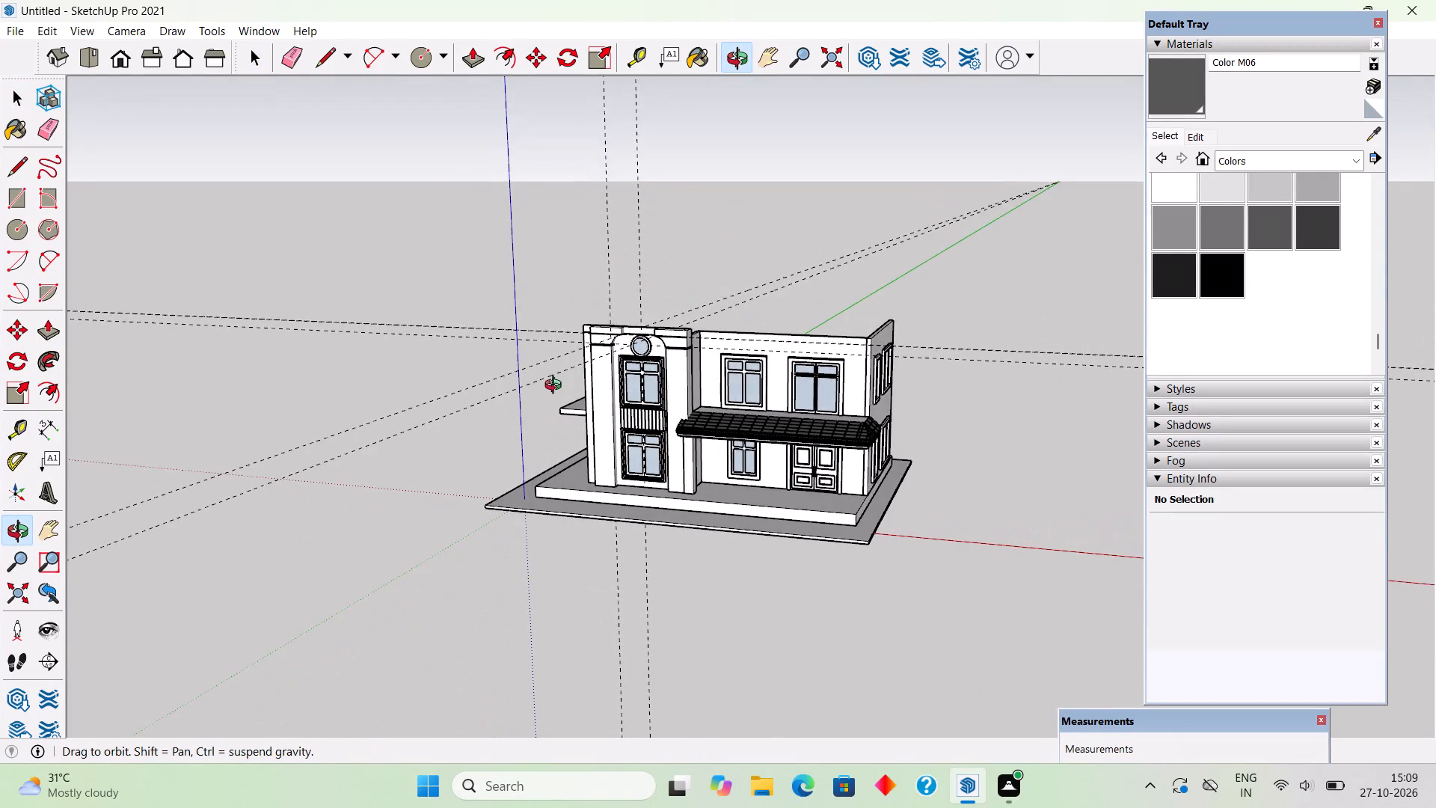
{"action": "middle_click_drag", "start_coordinate": [556, 387], "coordinate": [731, 376]}
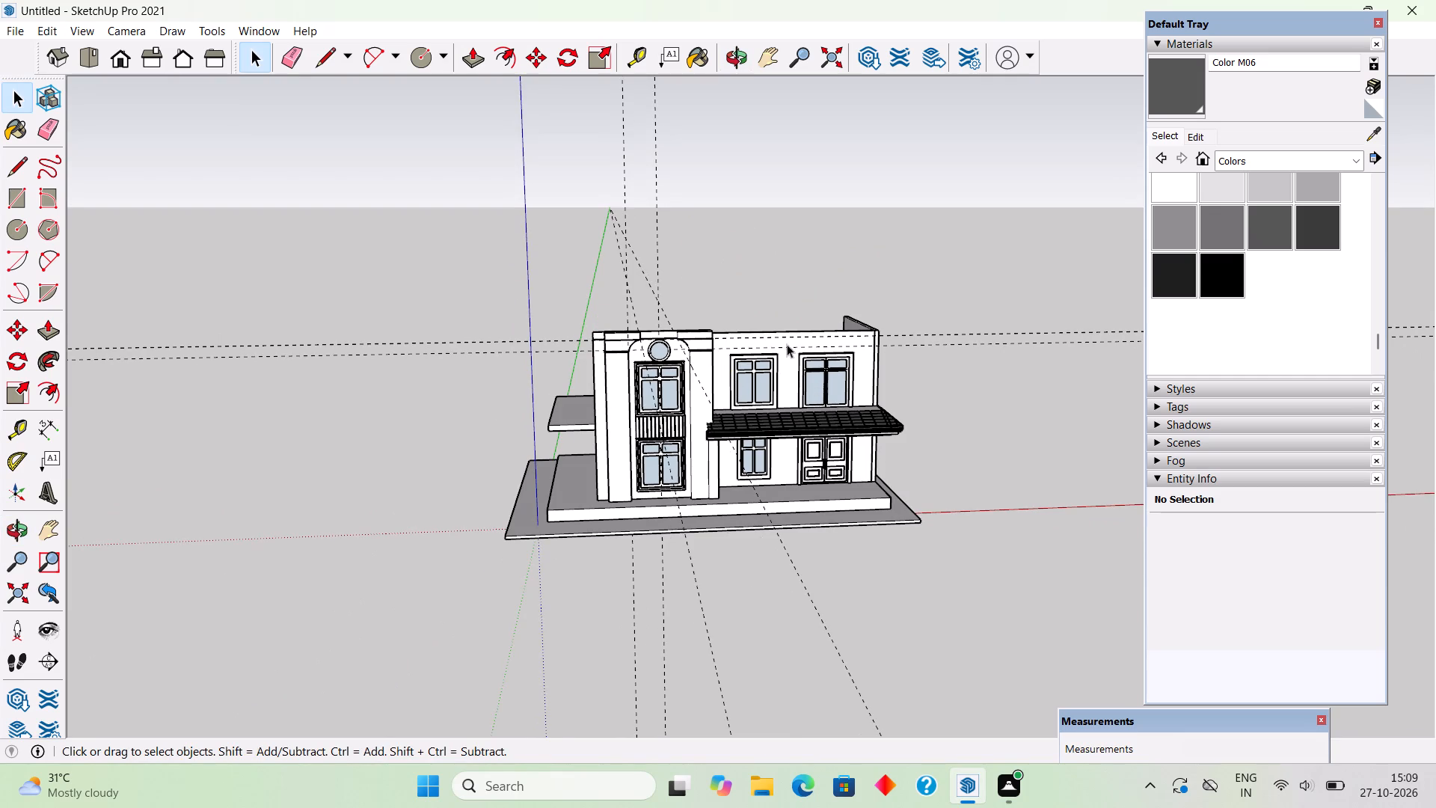
{"action": "middle_click_drag", "start_coordinate": [732, 346], "coordinate": [373, 355]}
{"action": "middle_click_drag", "start_coordinate": [751, 341], "coordinate": [484, 358]}
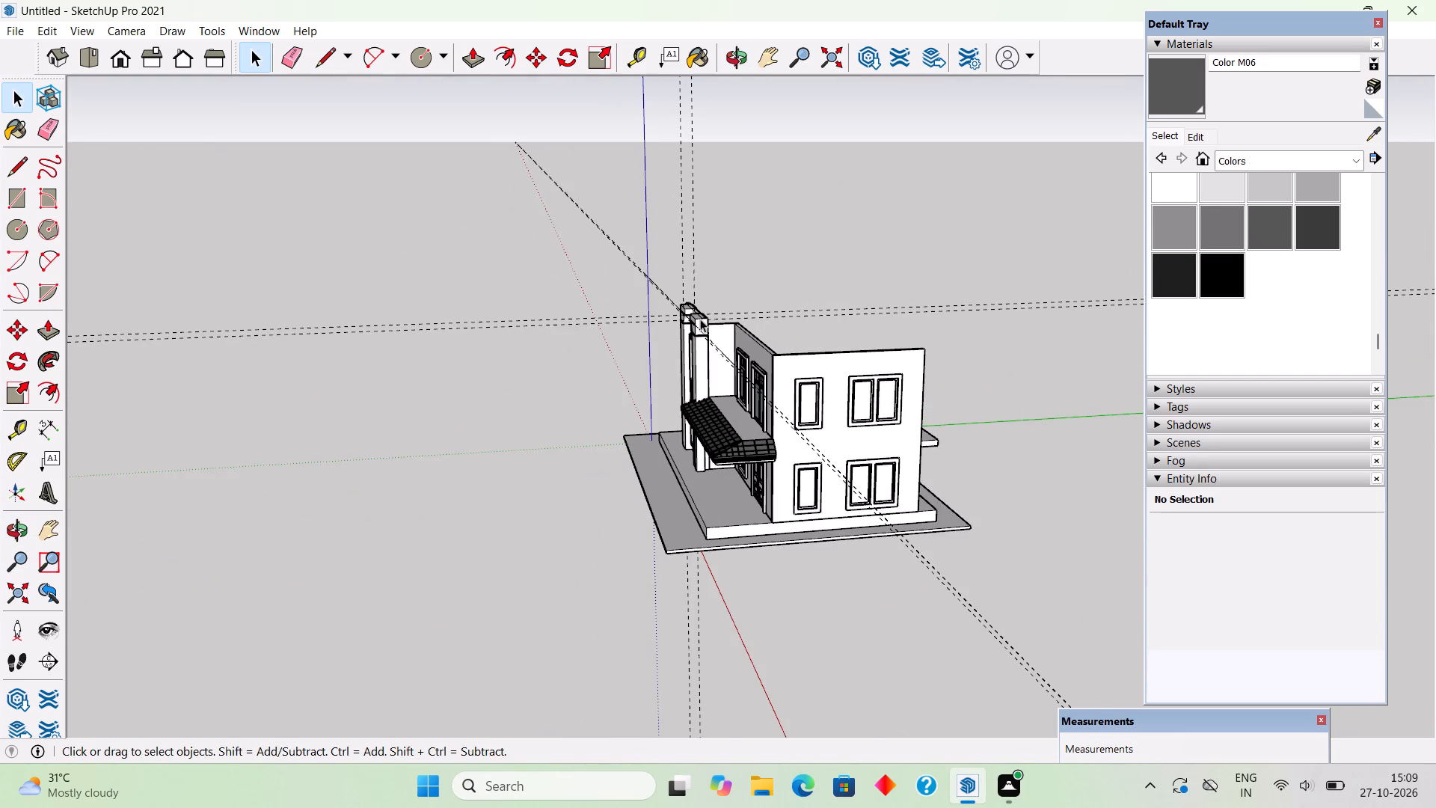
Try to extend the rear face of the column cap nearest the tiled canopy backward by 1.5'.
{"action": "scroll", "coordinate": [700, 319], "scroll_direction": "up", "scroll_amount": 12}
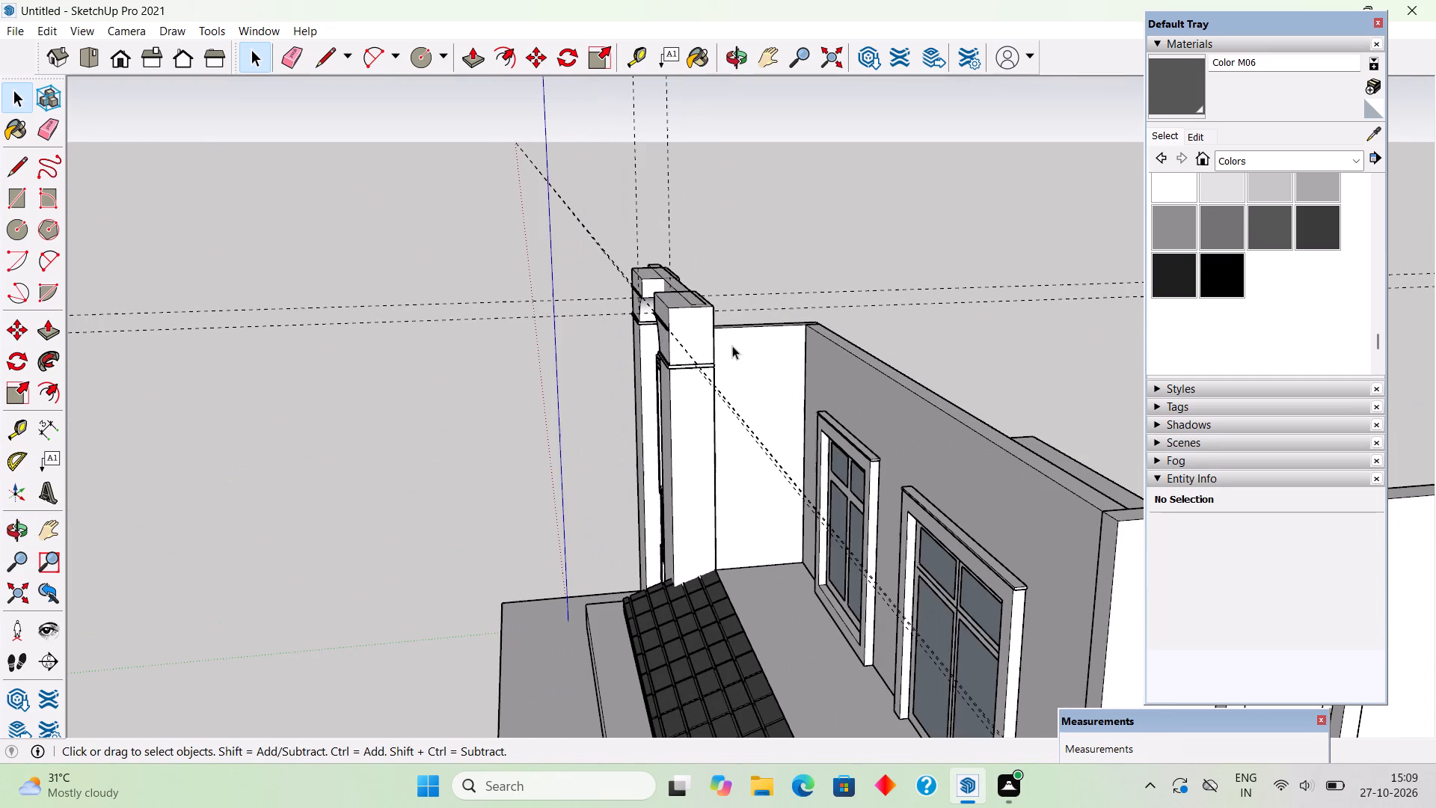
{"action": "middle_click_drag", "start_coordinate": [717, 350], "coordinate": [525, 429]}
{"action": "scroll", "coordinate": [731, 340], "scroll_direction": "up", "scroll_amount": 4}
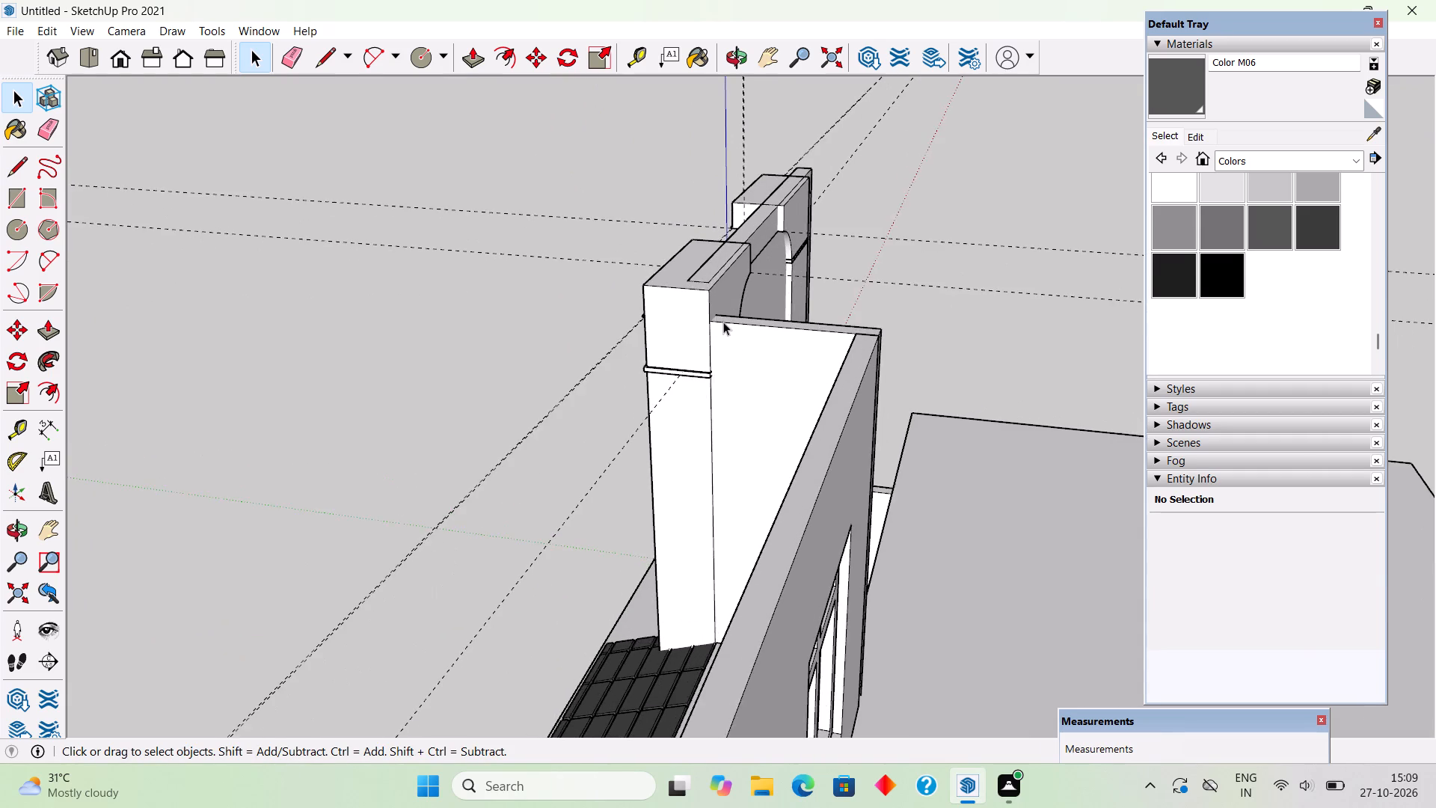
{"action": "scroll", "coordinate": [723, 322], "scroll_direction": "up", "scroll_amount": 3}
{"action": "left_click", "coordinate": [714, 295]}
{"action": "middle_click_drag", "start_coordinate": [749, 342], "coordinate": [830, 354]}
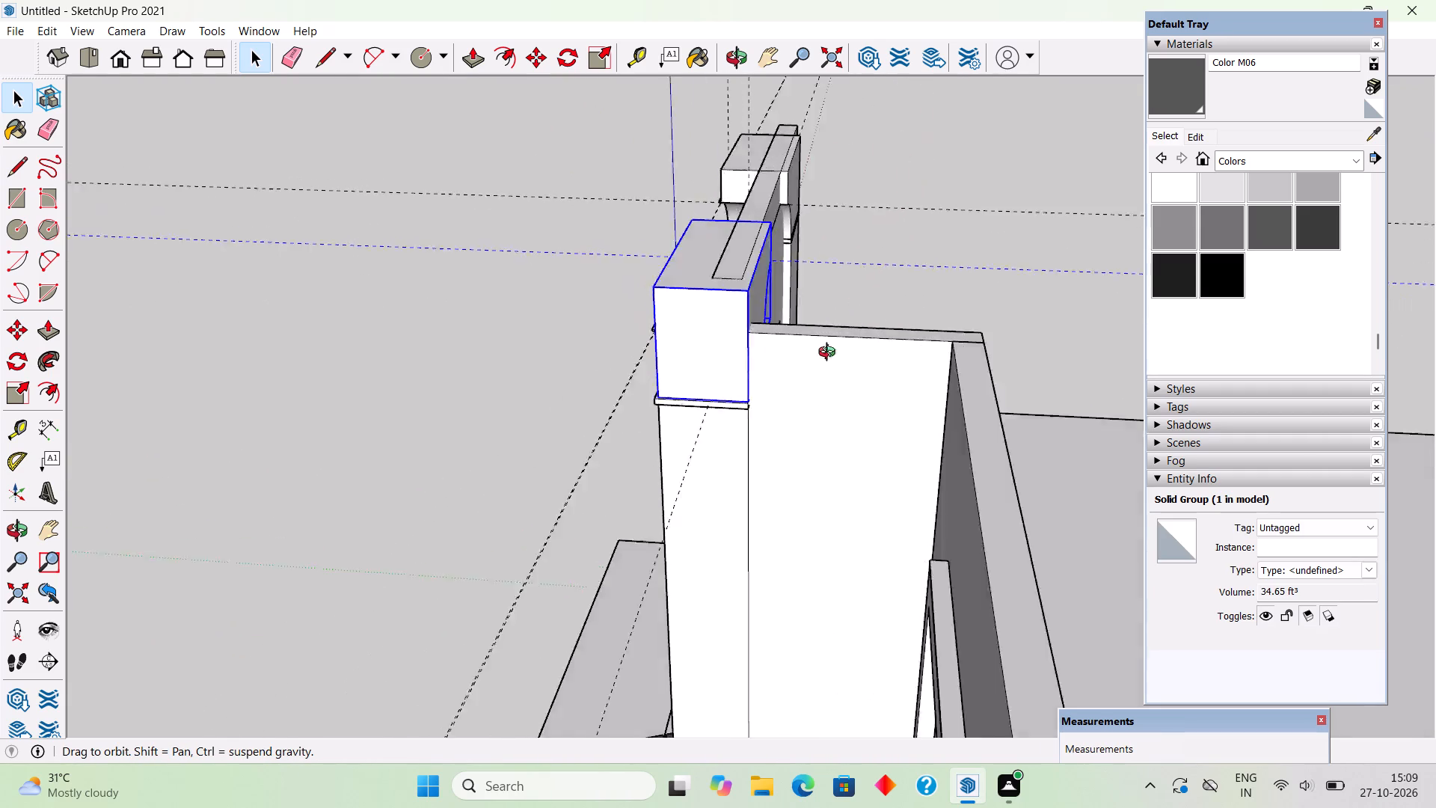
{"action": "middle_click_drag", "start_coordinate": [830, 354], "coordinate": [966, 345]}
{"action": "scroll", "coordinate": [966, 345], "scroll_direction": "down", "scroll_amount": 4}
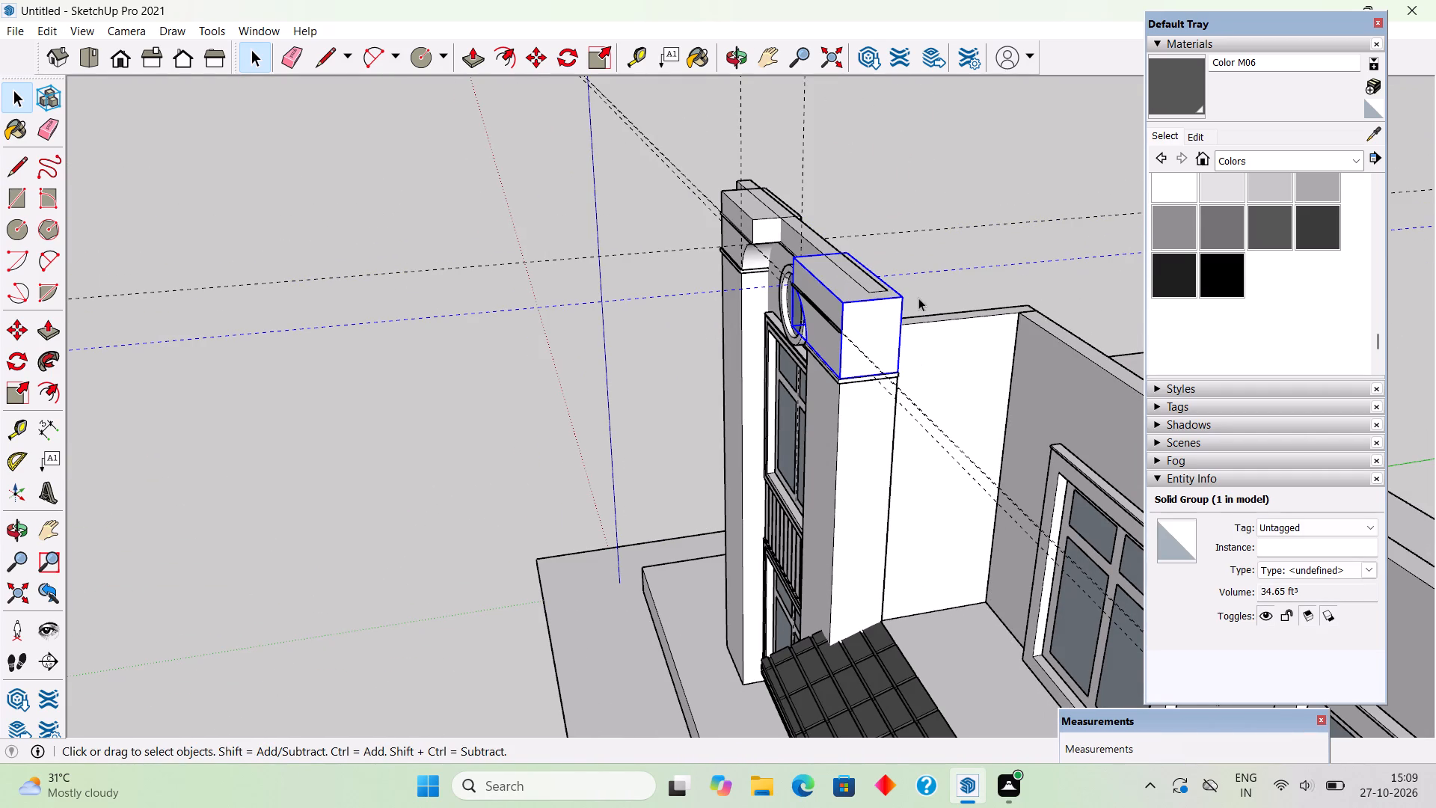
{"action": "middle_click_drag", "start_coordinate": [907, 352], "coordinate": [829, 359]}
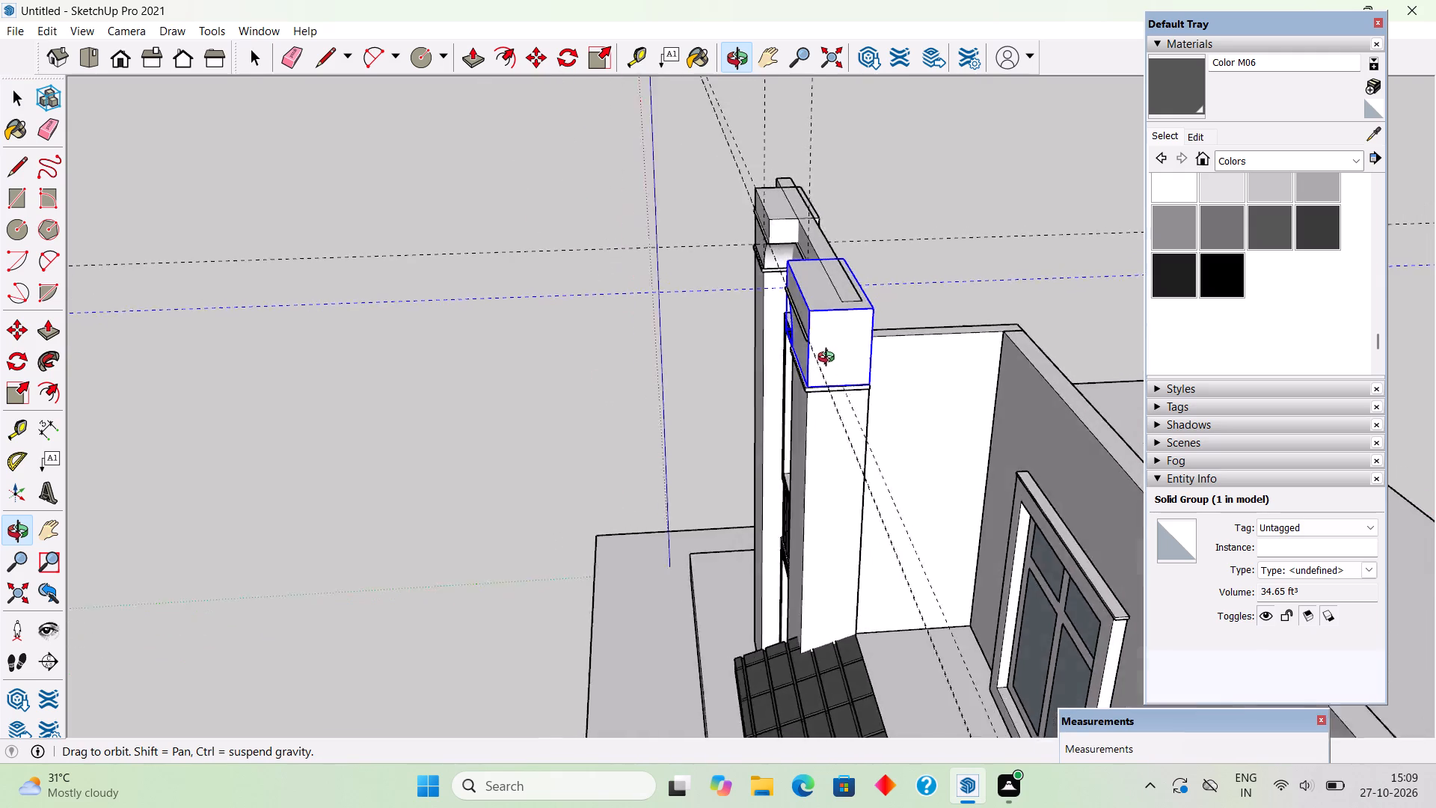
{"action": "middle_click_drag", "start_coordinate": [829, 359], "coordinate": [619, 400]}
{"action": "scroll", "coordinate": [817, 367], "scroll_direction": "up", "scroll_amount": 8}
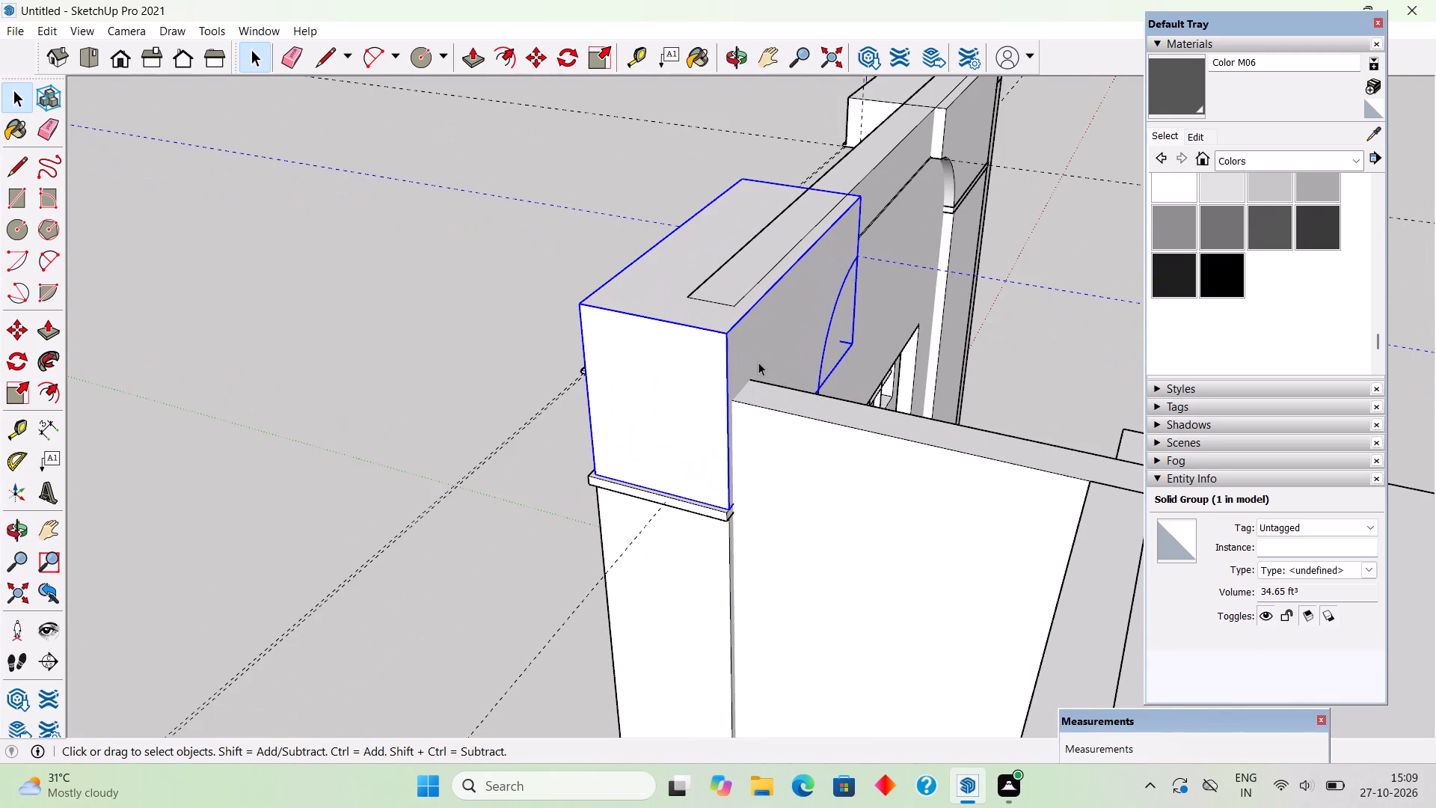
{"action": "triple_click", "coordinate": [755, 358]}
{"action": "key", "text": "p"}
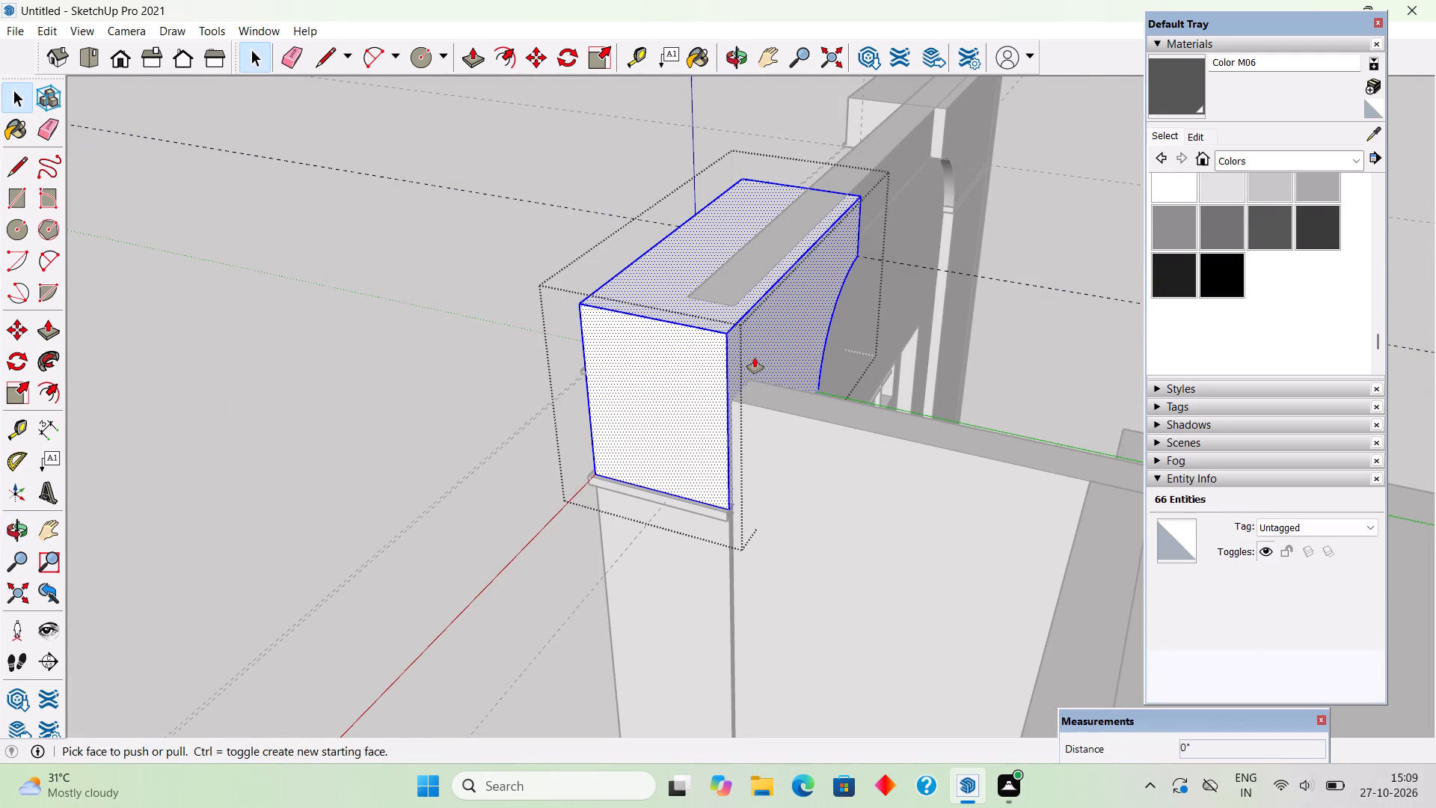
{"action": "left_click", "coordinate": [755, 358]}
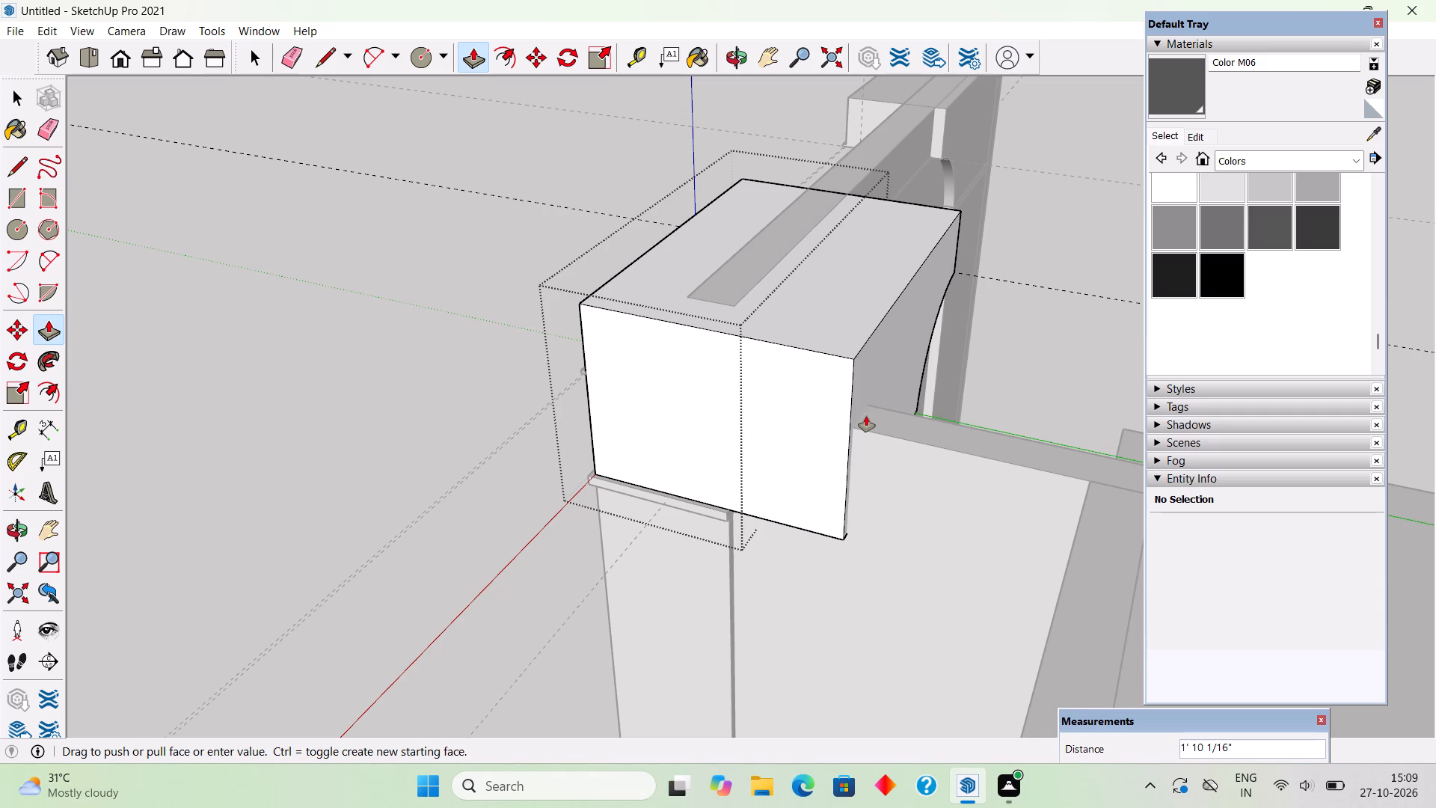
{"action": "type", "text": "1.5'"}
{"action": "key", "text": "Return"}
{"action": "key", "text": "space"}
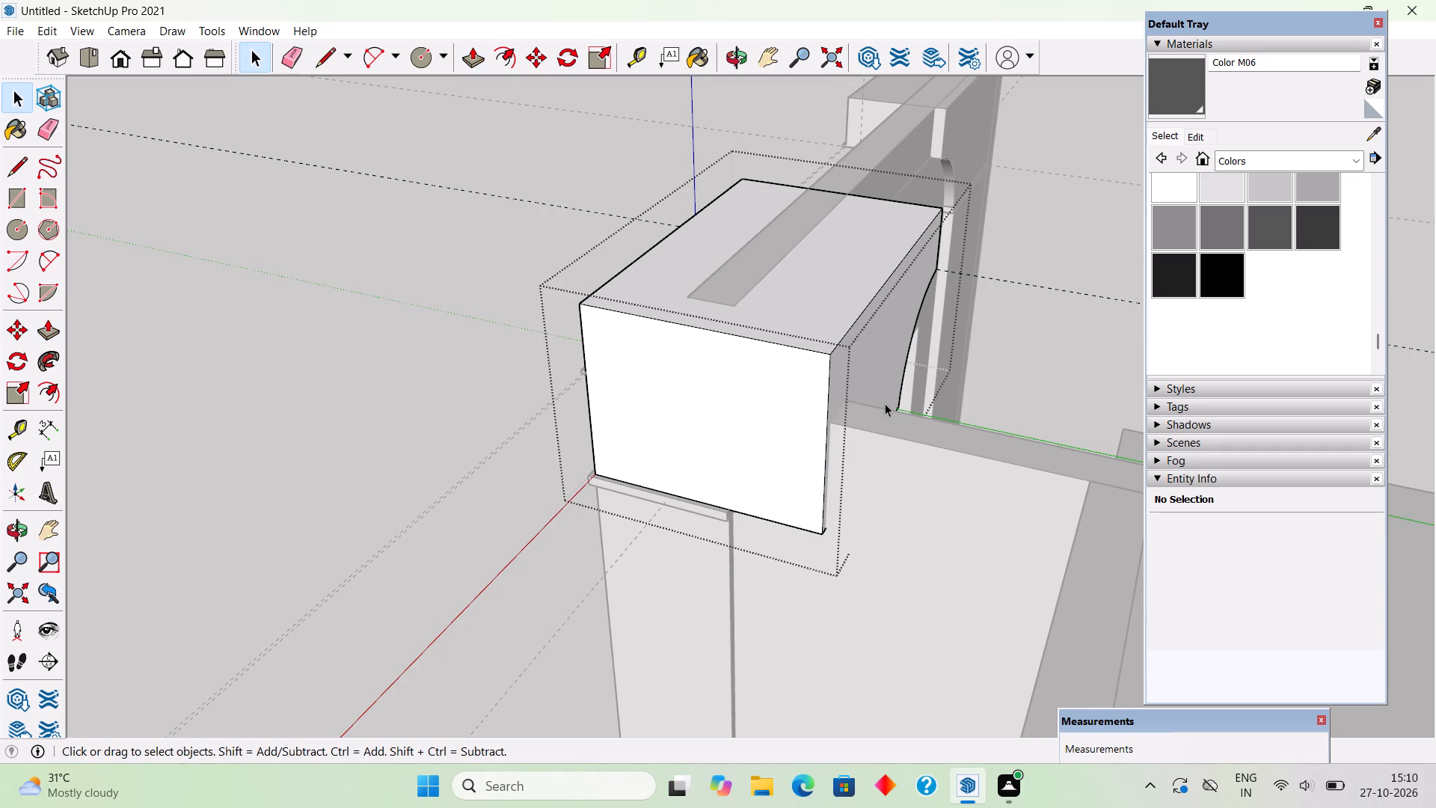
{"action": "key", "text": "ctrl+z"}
Split the column cap's rear face with a line about 2' 11" long, running from its lower edge beside the adjoining wall to its top edge.
{"action": "middle_click_drag", "start_coordinate": [704, 279], "coordinate": [253, 287]}
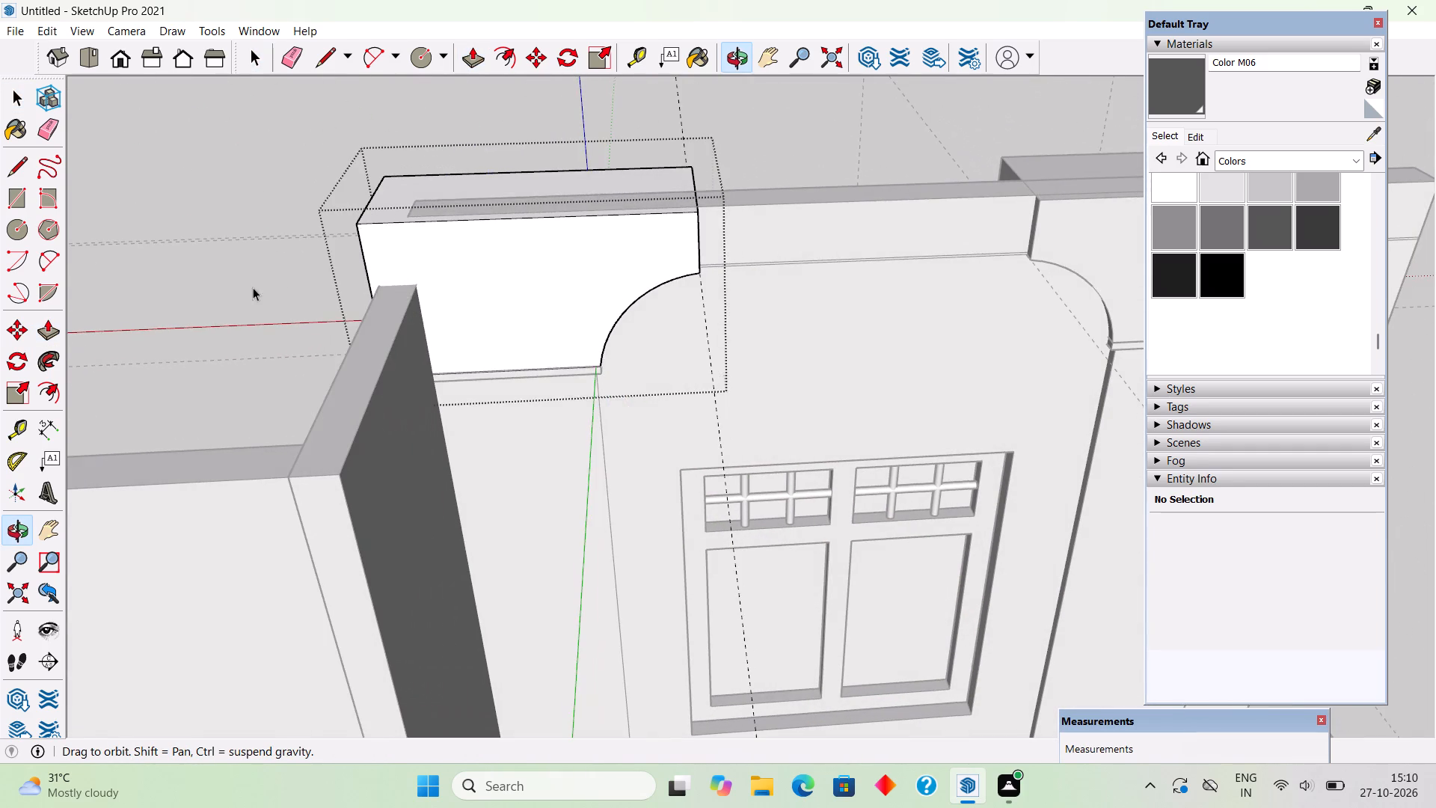
{"action": "scroll", "coordinate": [444, 310], "scroll_direction": "up", "scroll_amount": 2}
{"action": "key", "text": "l"}
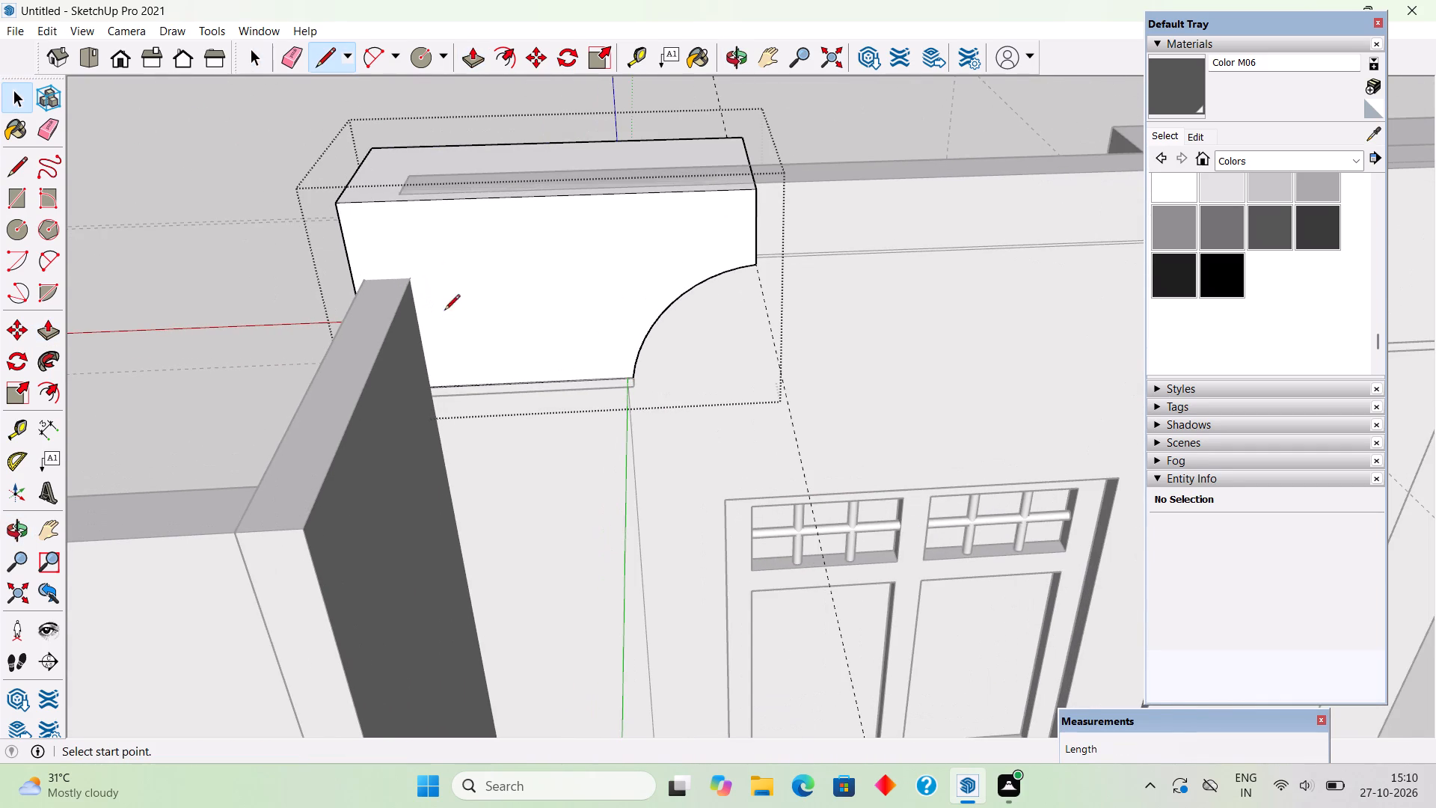
{"action": "left_click_drag", "start_coordinate": [461, 389], "coordinate": [461, 377]}
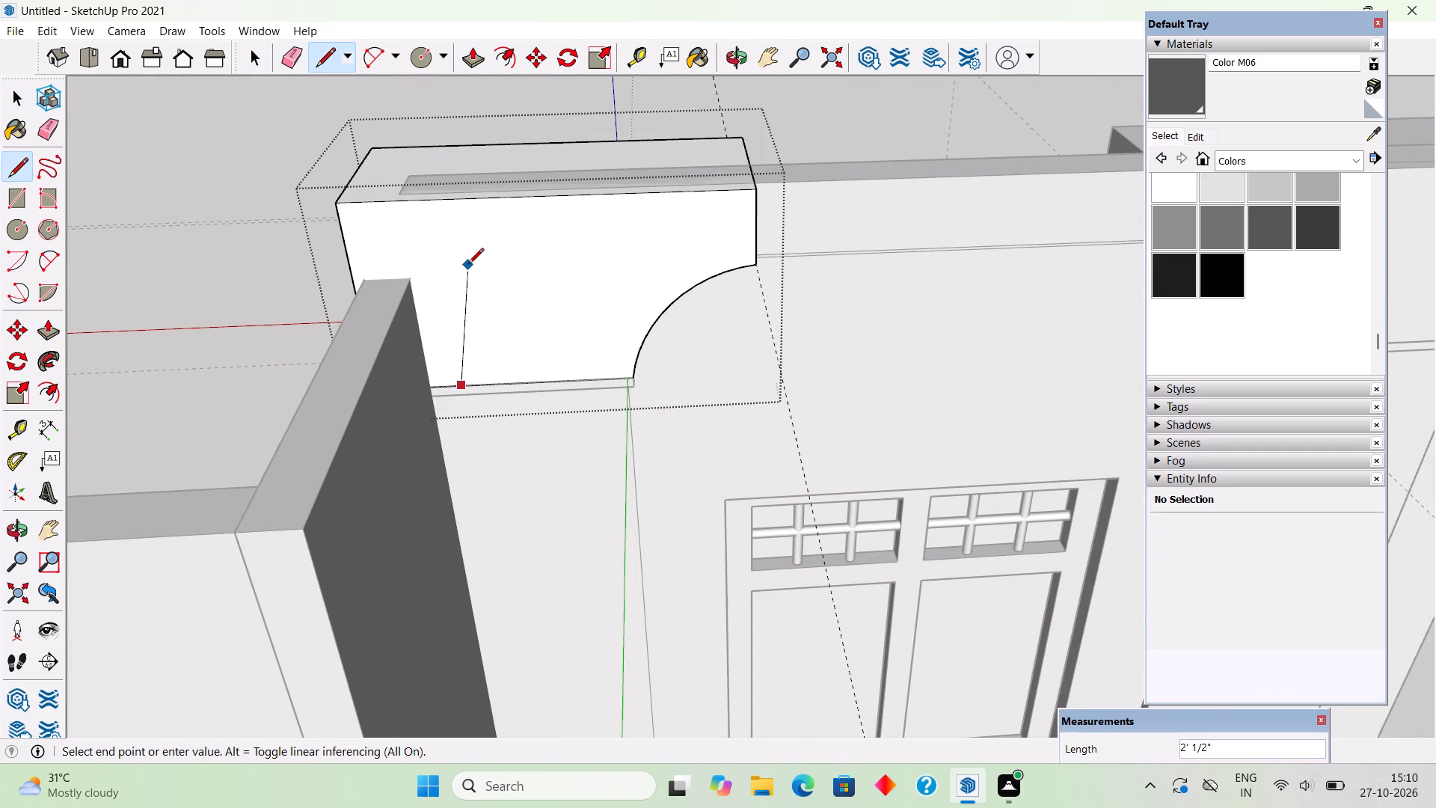
{"action": "key", "text": "l"}
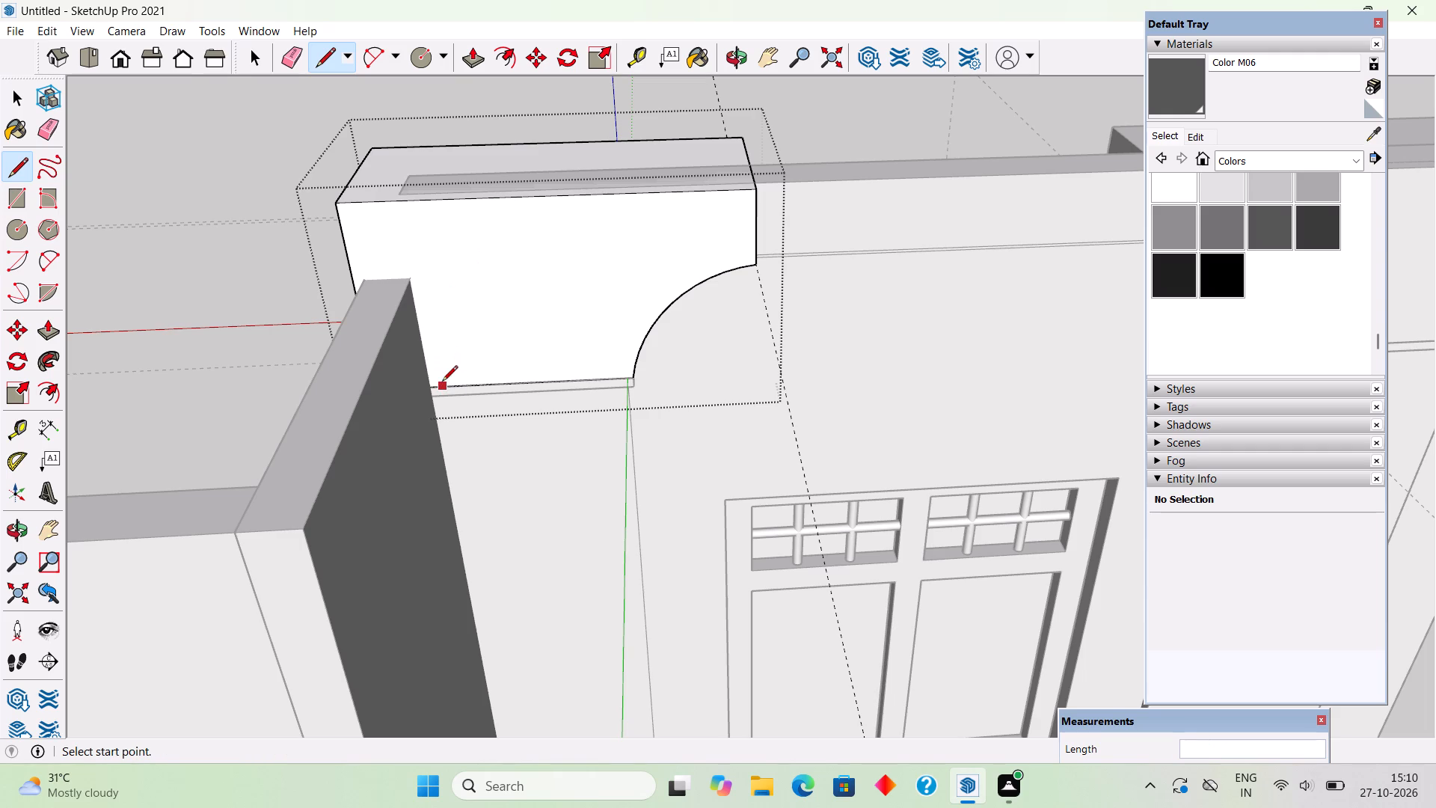
{"action": "left_click", "coordinate": [432, 387]}
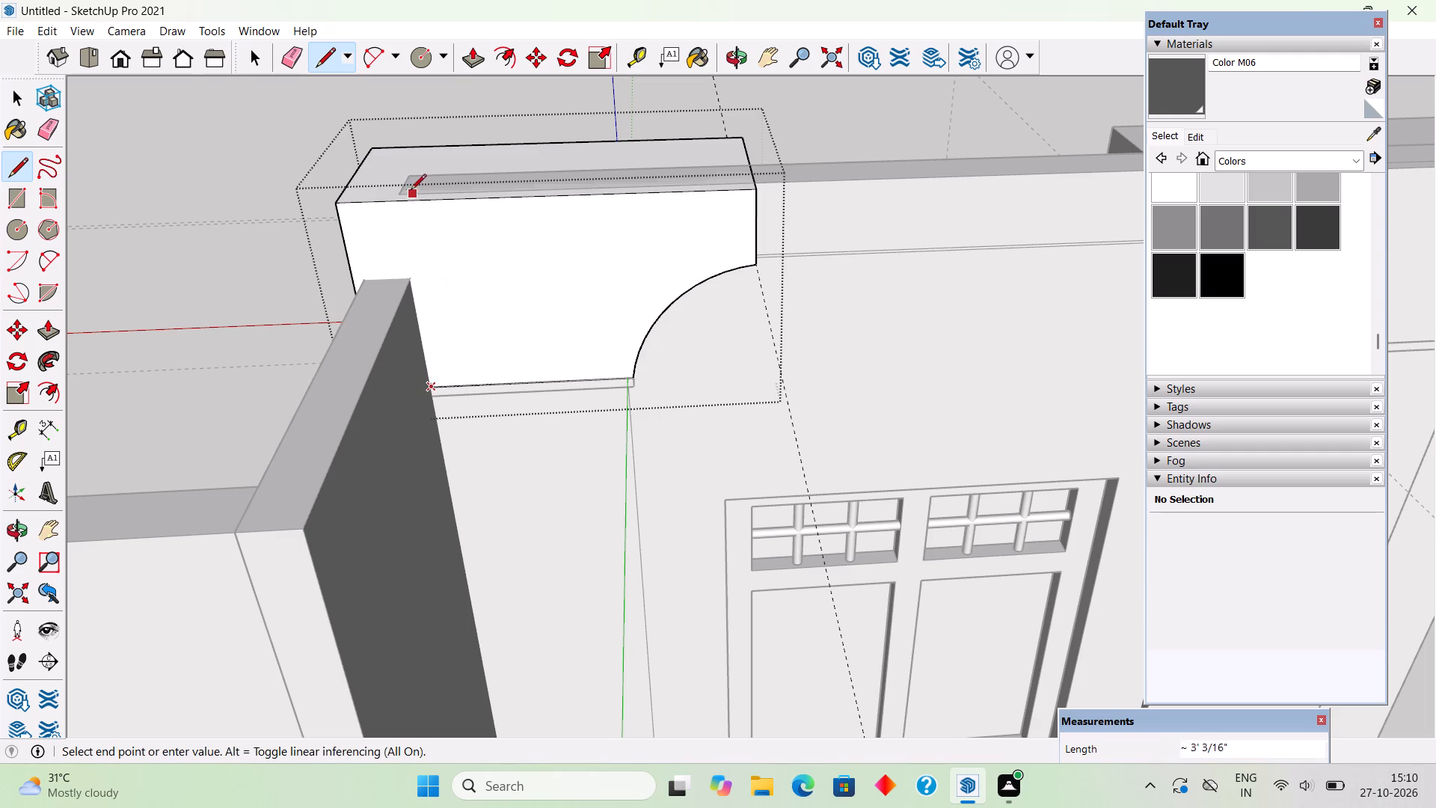
{"action": "left_click", "coordinate": [397, 207]}
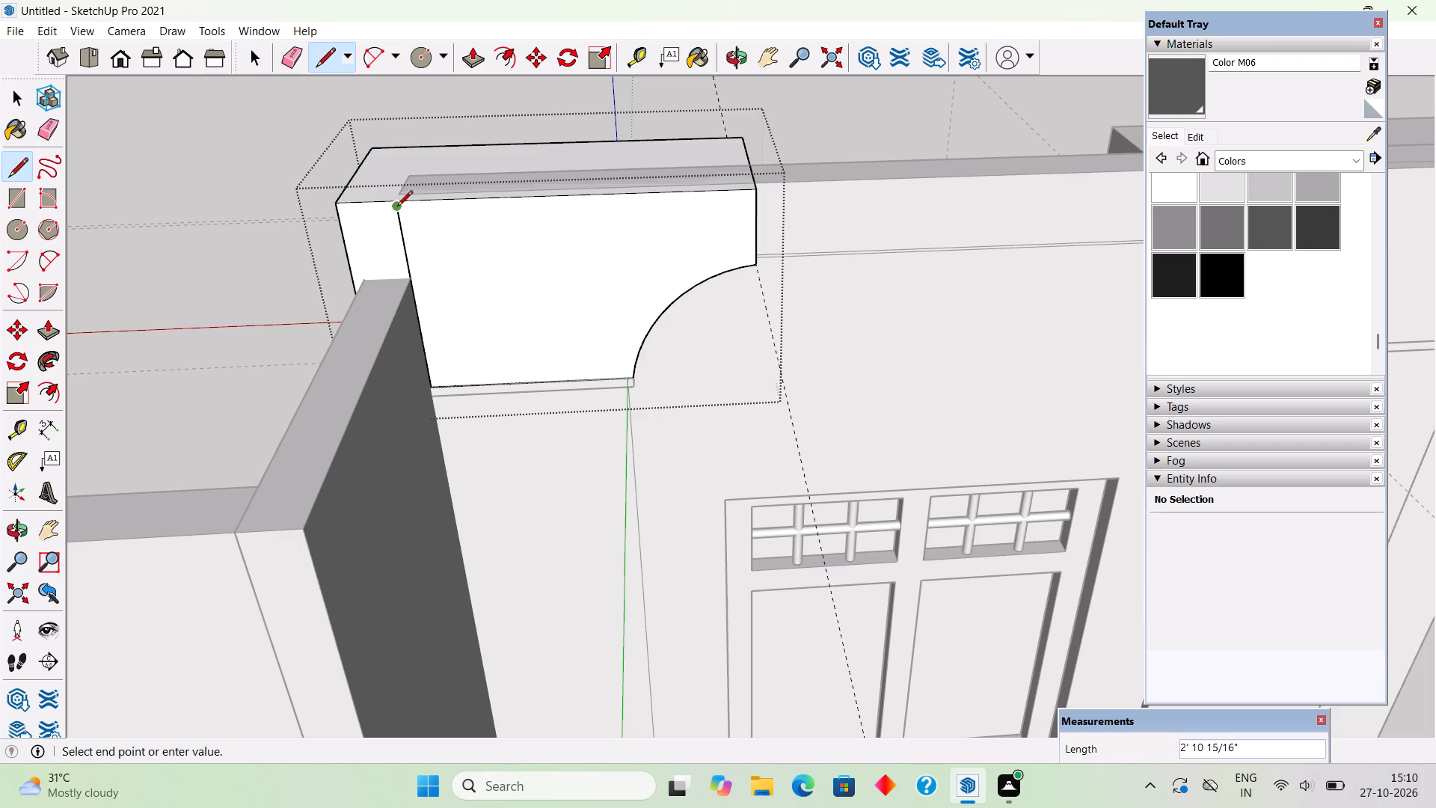
{"action": "scroll", "coordinate": [397, 207], "scroll_direction": "up", "scroll_amount": 11}
{"action": "left_click", "coordinate": [400, 193]}
{"action": "scroll", "coordinate": [615, 354], "scroll_direction": "down", "scroll_amount": 10}
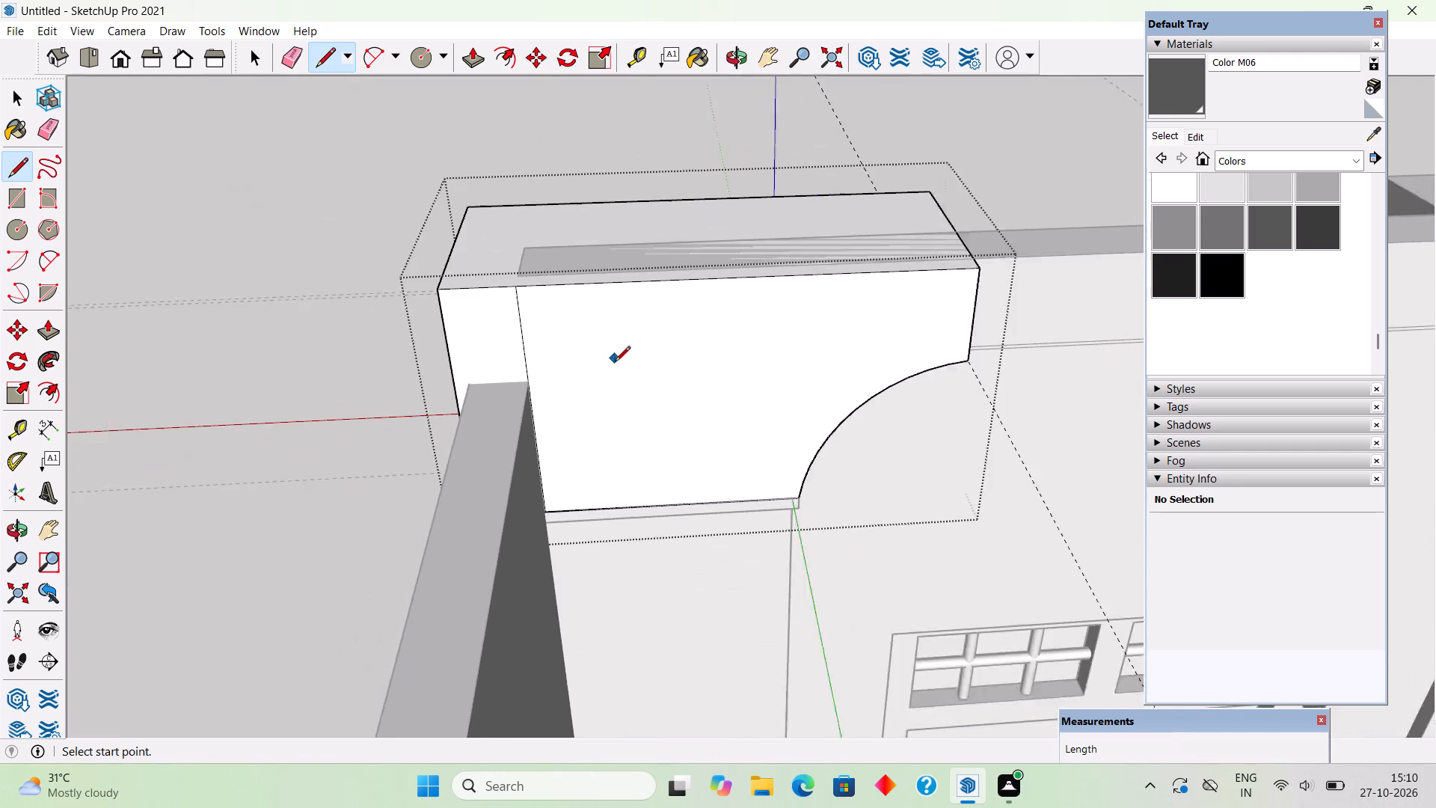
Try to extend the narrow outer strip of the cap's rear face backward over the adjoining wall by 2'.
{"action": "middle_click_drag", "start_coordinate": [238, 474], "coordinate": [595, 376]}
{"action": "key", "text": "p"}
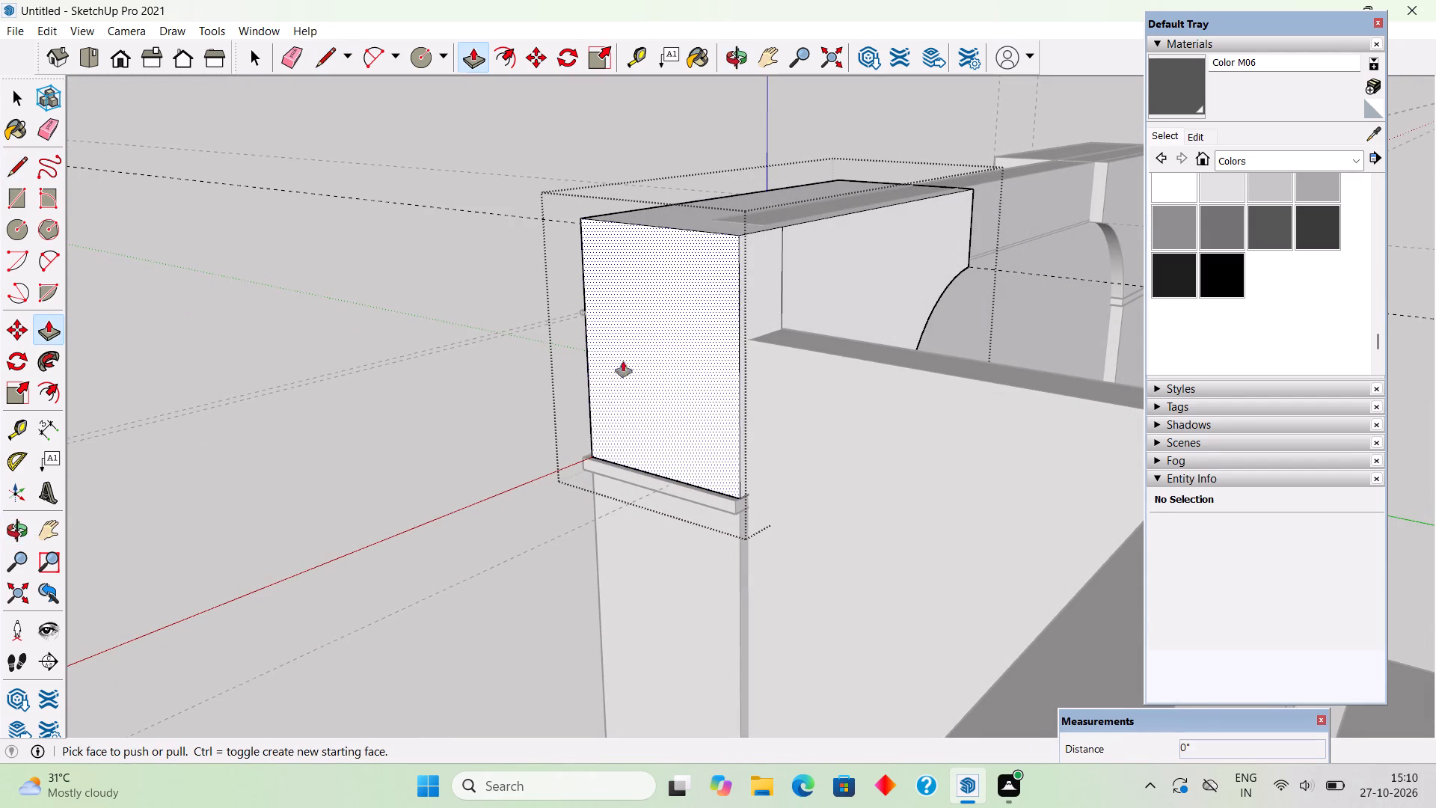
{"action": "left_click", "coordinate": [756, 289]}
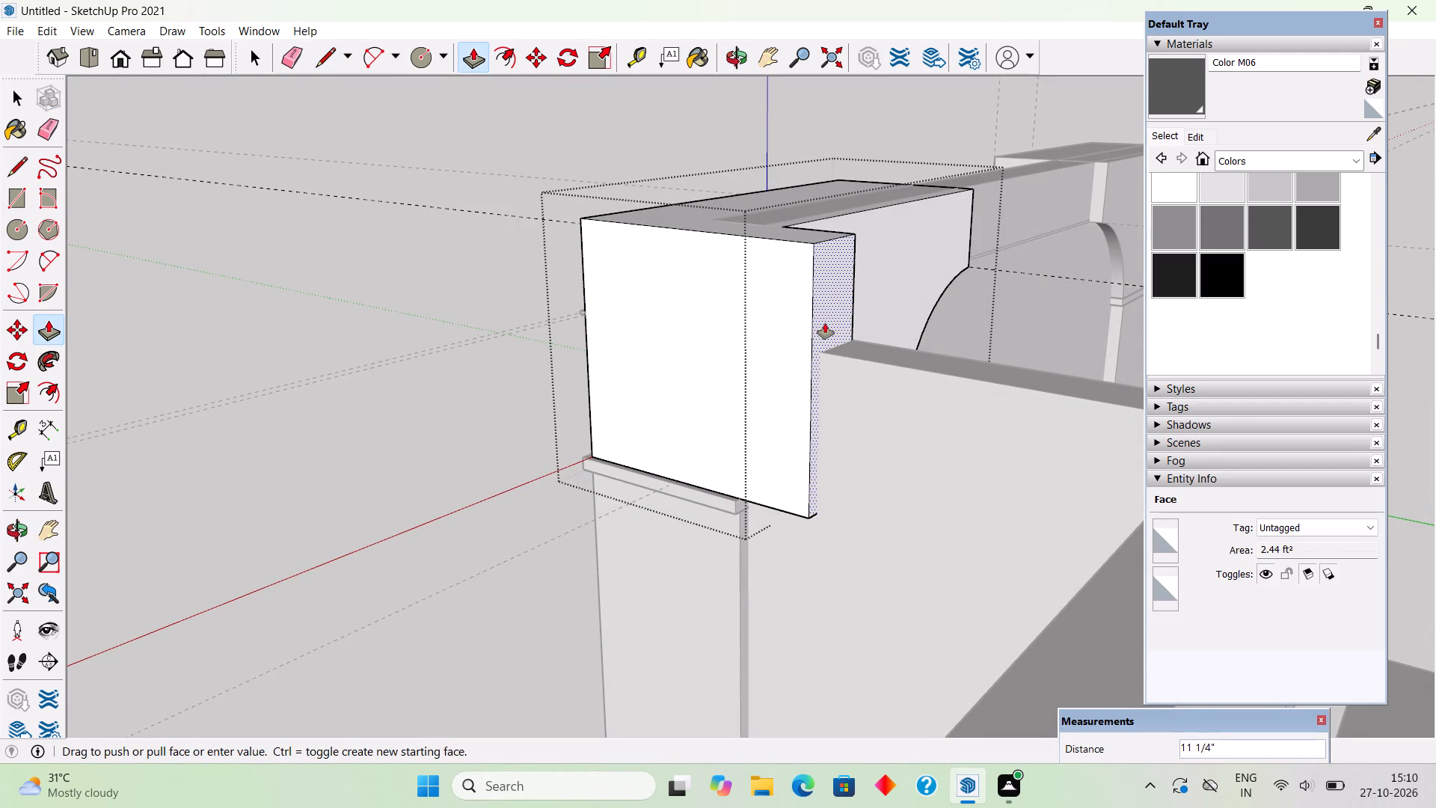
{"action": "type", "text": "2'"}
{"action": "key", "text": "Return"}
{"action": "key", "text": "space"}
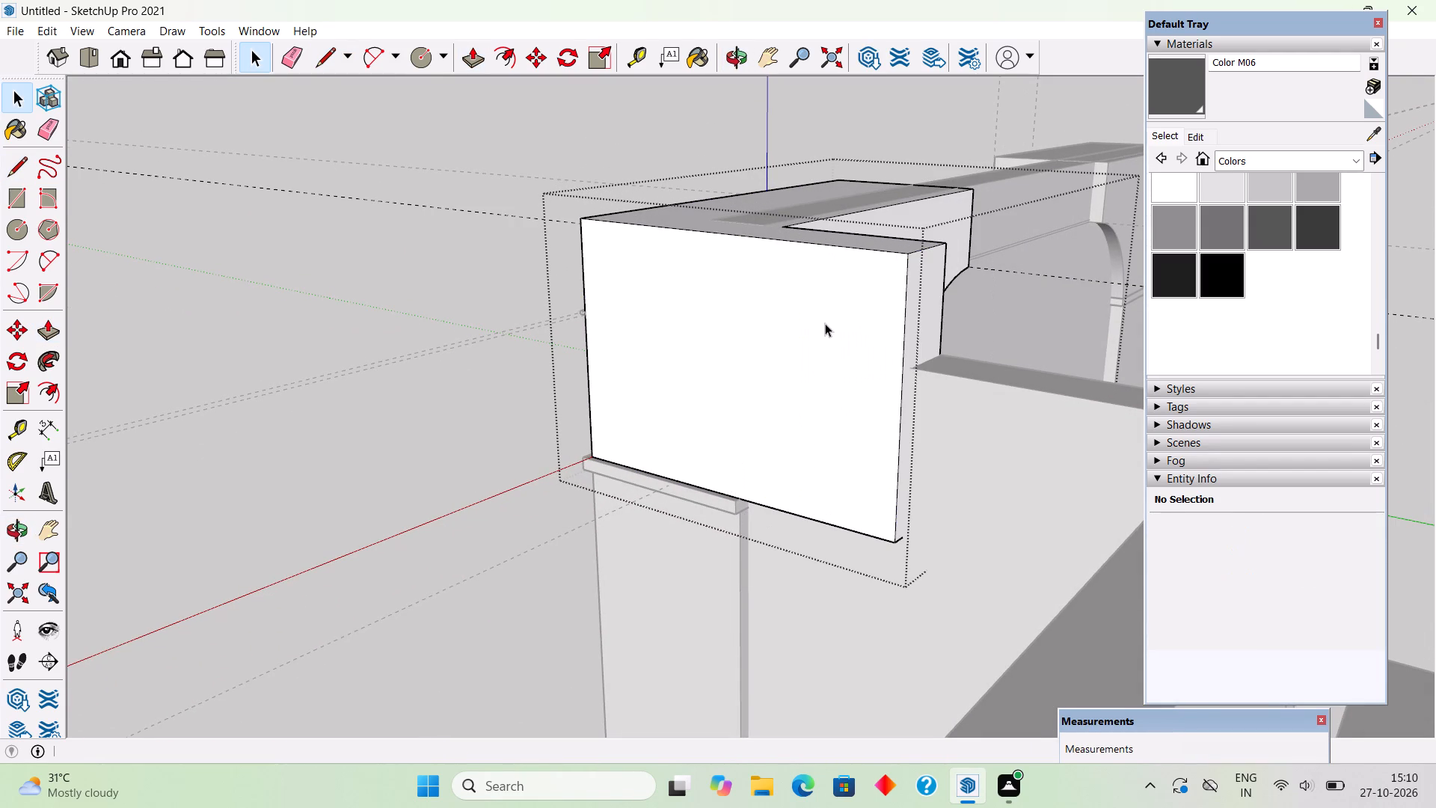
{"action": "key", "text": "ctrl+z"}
Extend the narrow outer strip of the cap's rear face backward over the adjoining wall by 1.5'.
{"action": "key", "text": "p"}
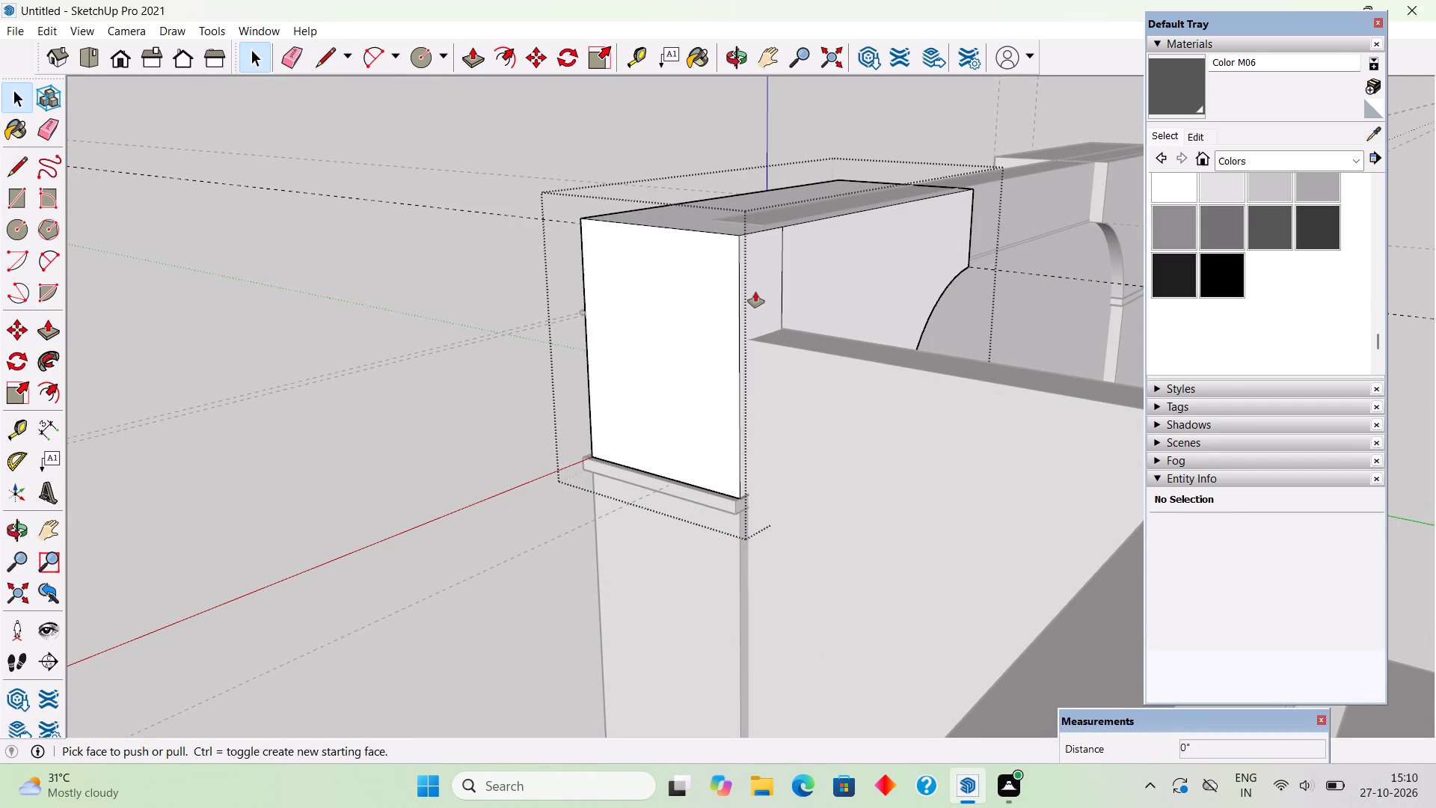
{"action": "left_click", "coordinate": [757, 292]}
{"action": "type", "text": "1.5'"}
{"action": "key", "text": "Return"}
{"action": "key", "text": "space"}
Place a guide line across the cap extension, parallel to its top edge and level with the top of the adjoining wall.
{"action": "scroll", "coordinate": [752, 394], "scroll_direction": "down", "scroll_amount": 4}
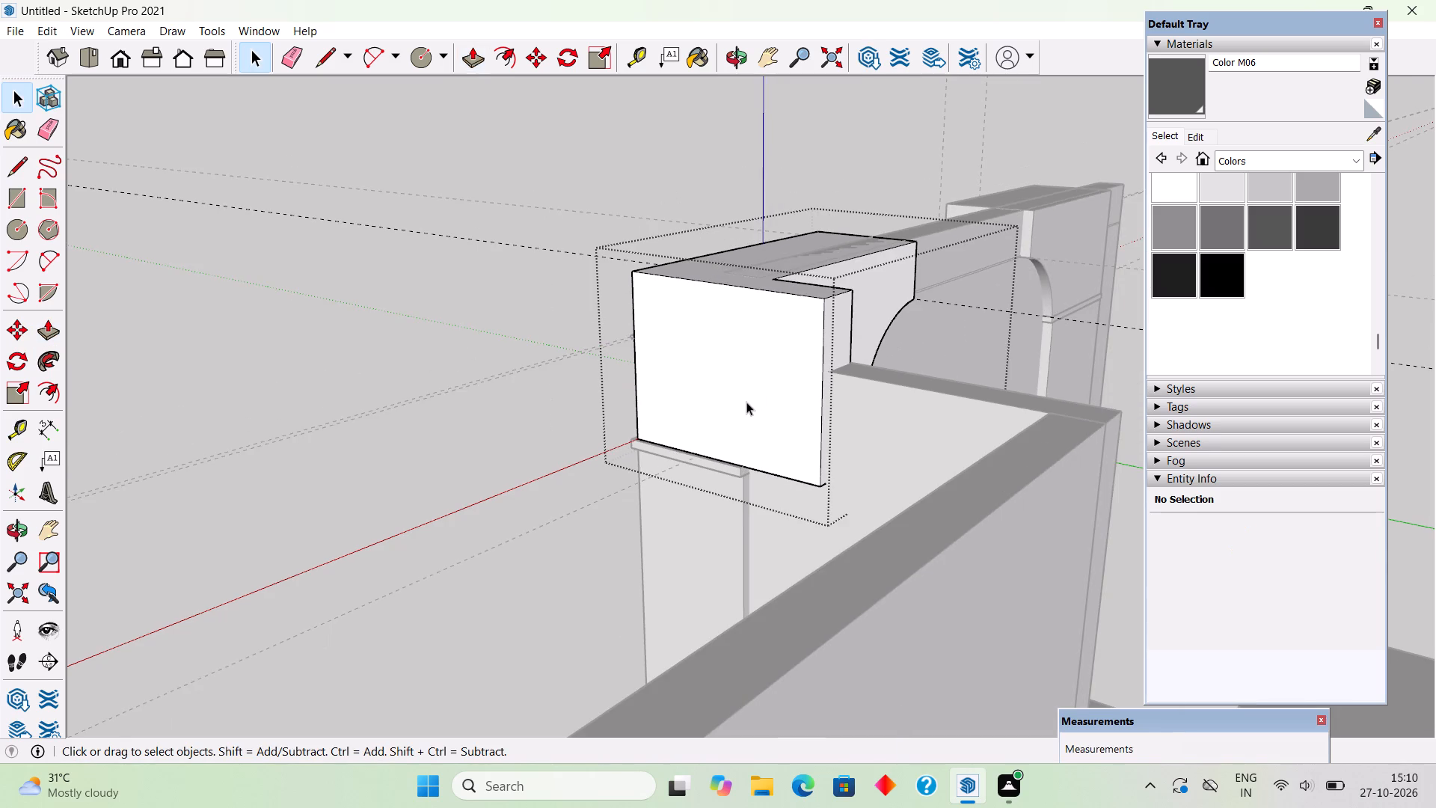
{"action": "middle_click_drag", "start_coordinate": [791, 468], "coordinate": [909, 532]}
{"action": "middle_click_drag", "start_coordinate": [986, 438], "coordinate": [834, 438]}
{"action": "scroll", "coordinate": [796, 436], "scroll_direction": "up", "scroll_amount": 2}
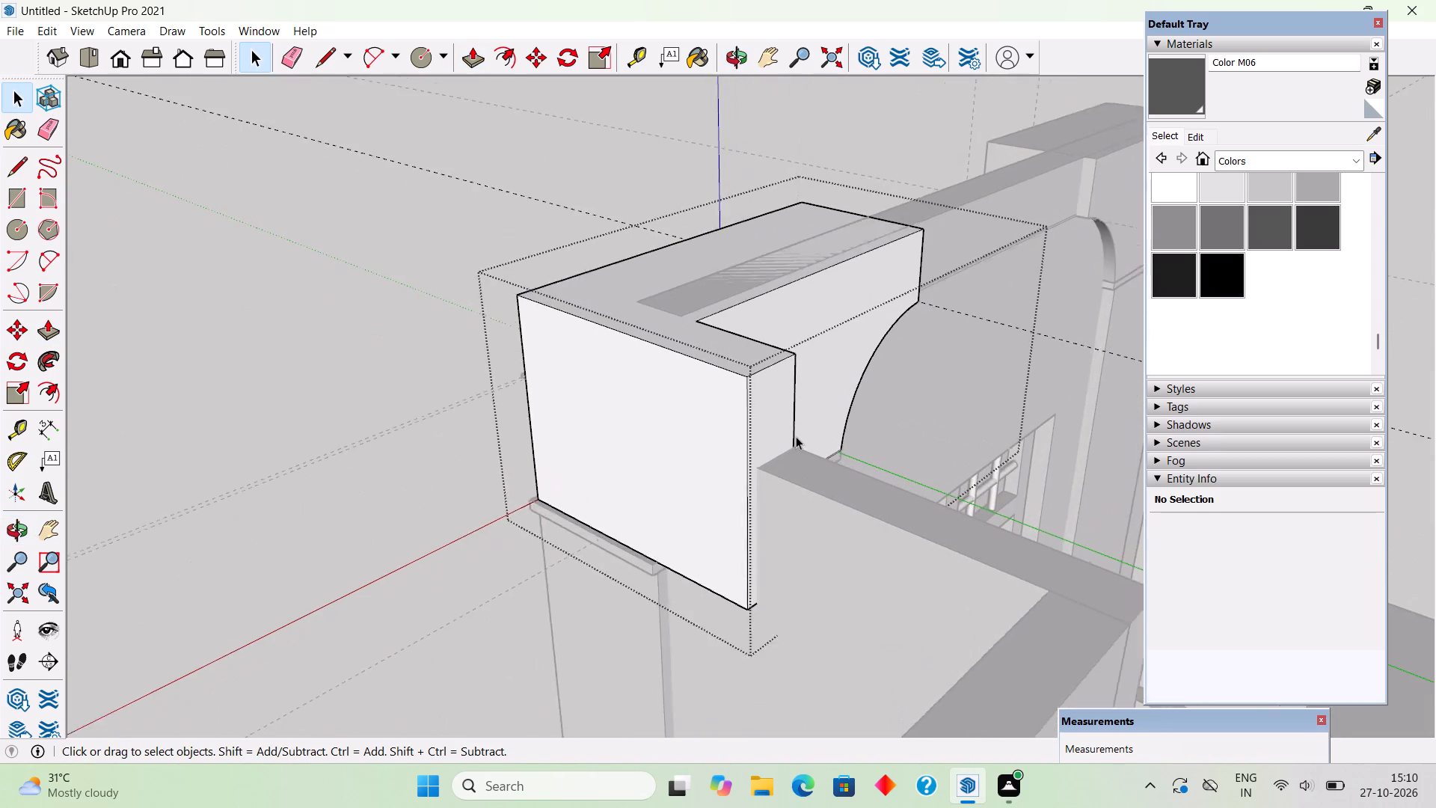
{"action": "scroll", "coordinate": [796, 436], "scroll_direction": "up", "scroll_amount": 3}
{"action": "key", "text": "t"}
{"action": "left_click", "coordinate": [767, 349]}
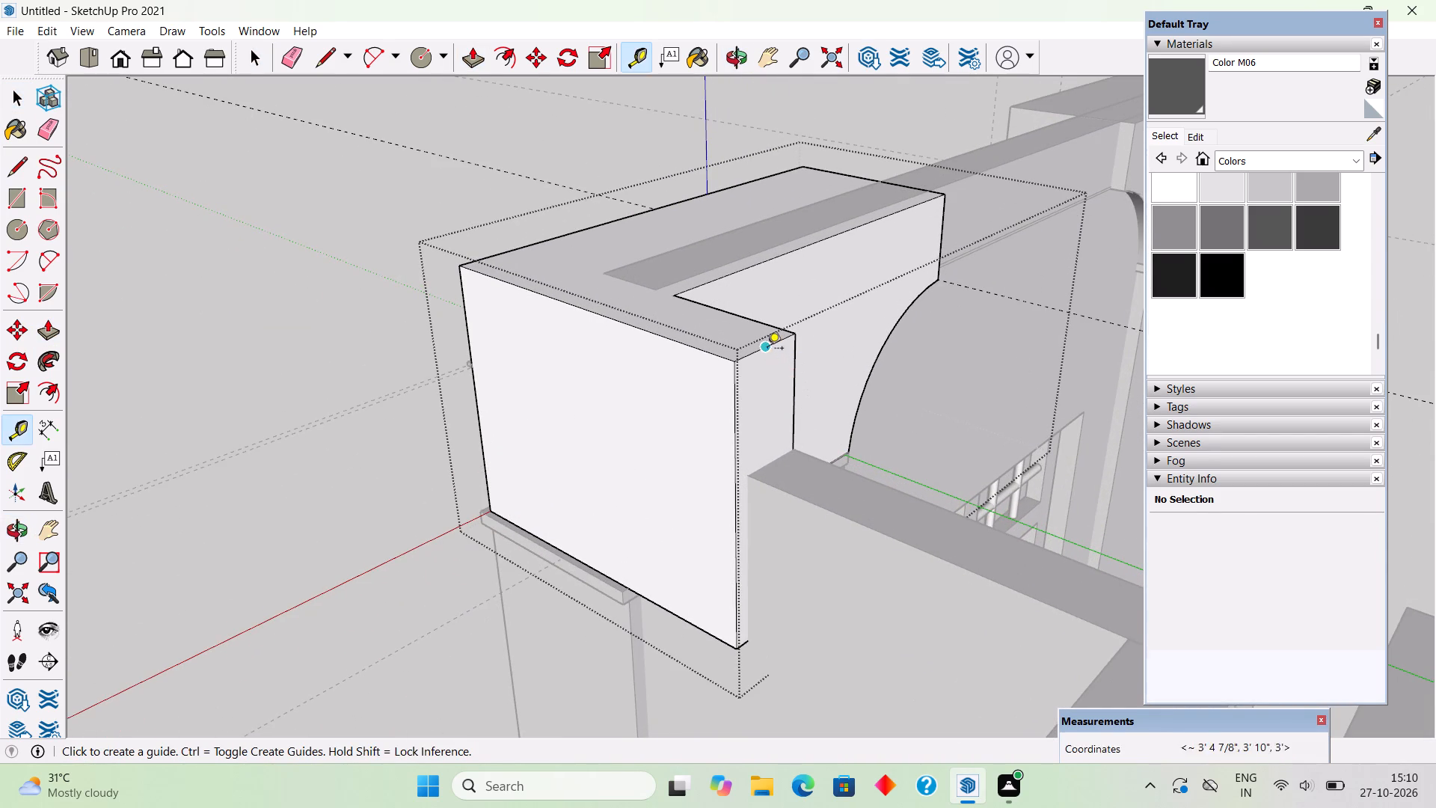
{"action": "left_click", "coordinate": [762, 467]}
{"action": "middle_click_drag", "start_coordinate": [623, 554], "coordinate": [748, 531]}
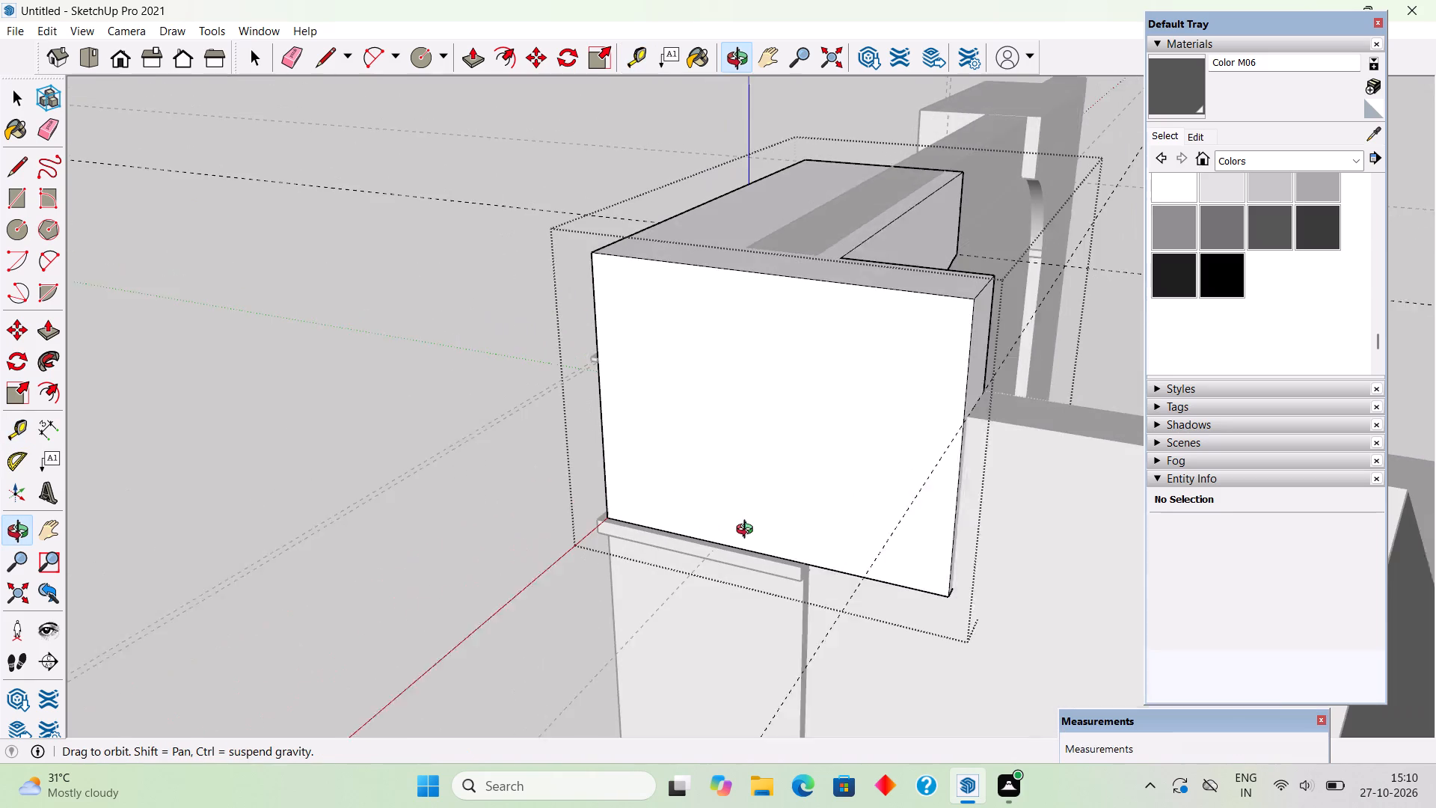
{"action": "middle_click_drag", "start_coordinate": [748, 531], "coordinate": [749, 531]}
{"action": "scroll", "coordinate": [750, 531], "scroll_direction": "up", "scroll_amount": 1}
{"action": "key", "text": "space"}
Draw an arc with a 5.5" bulge on the cap's outer side, from the column's rear corner to the guide at the rear edge.
{"action": "scroll", "coordinate": [624, 542], "scroll_direction": "down", "scroll_amount": 5}
{"action": "middle_click_drag", "start_coordinate": [713, 657], "coordinate": [895, 646]}
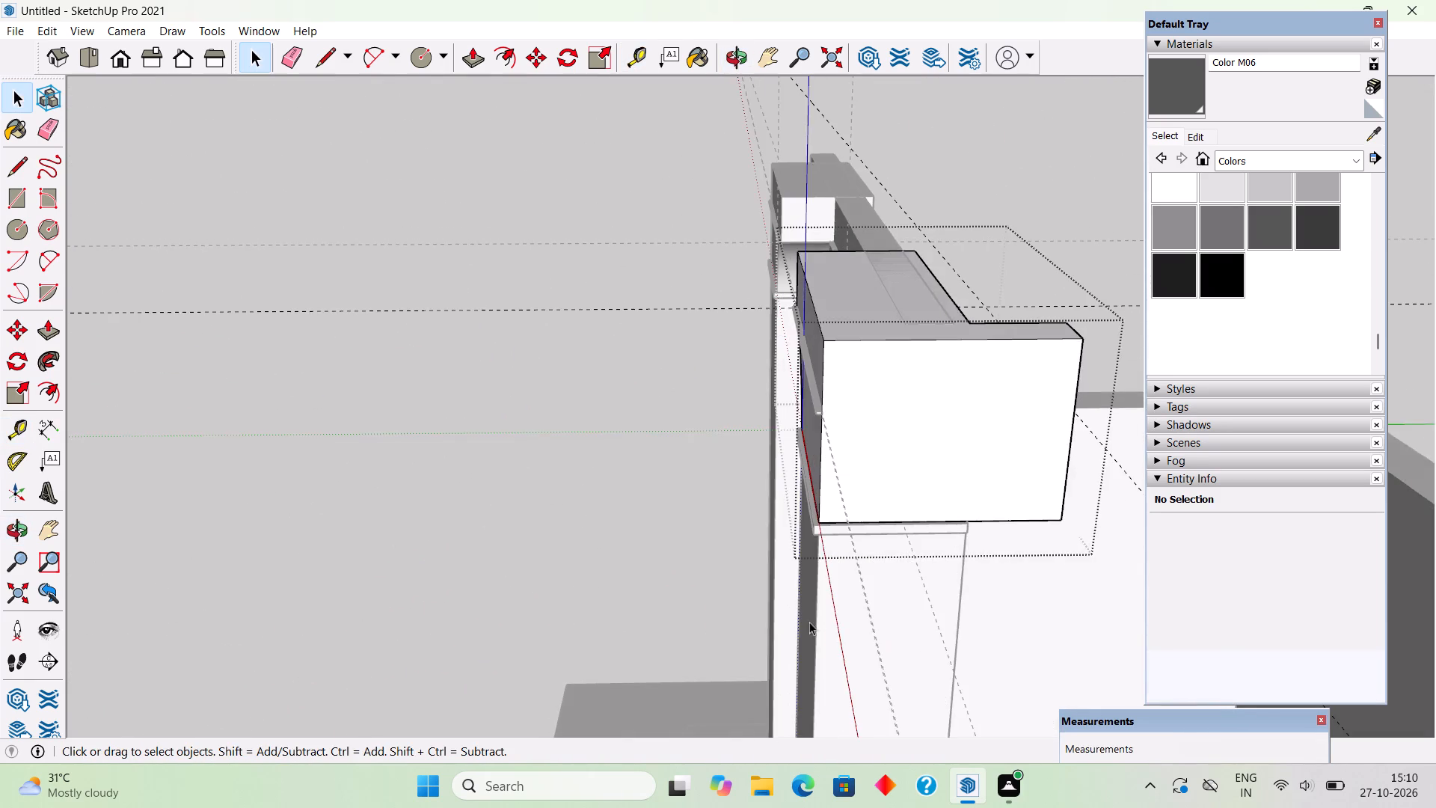
{"action": "scroll", "coordinate": [714, 610], "scroll_direction": "down", "scroll_amount": 4}
{"action": "scroll", "coordinate": [1103, 483], "scroll_direction": "up", "scroll_amount": 8}
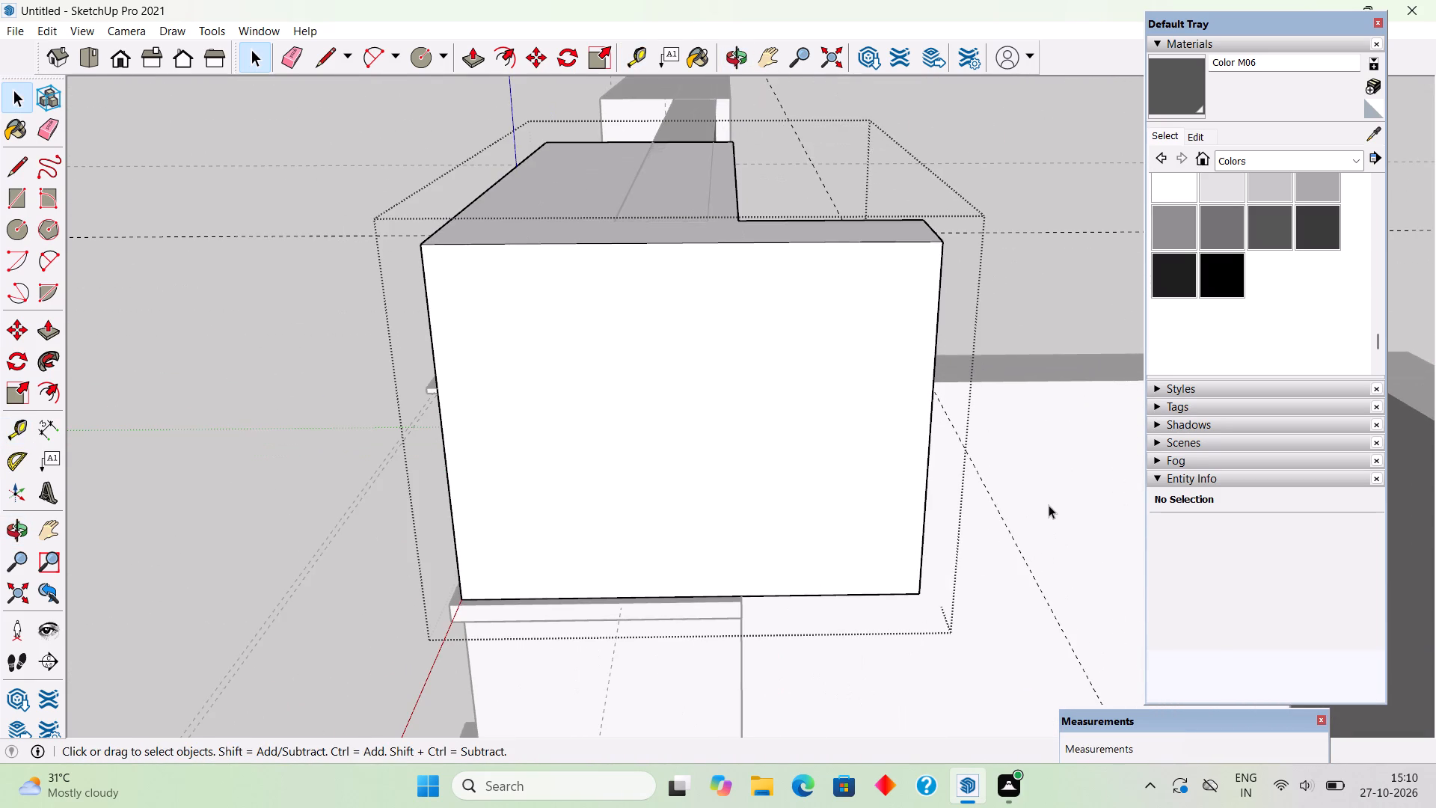
{"action": "middle_click_drag", "start_coordinate": [1043, 506], "coordinate": [1016, 537]}
{"action": "key", "text": "a"}
{"action": "scroll", "coordinate": [732, 604], "scroll_direction": "up", "scroll_amount": 5}
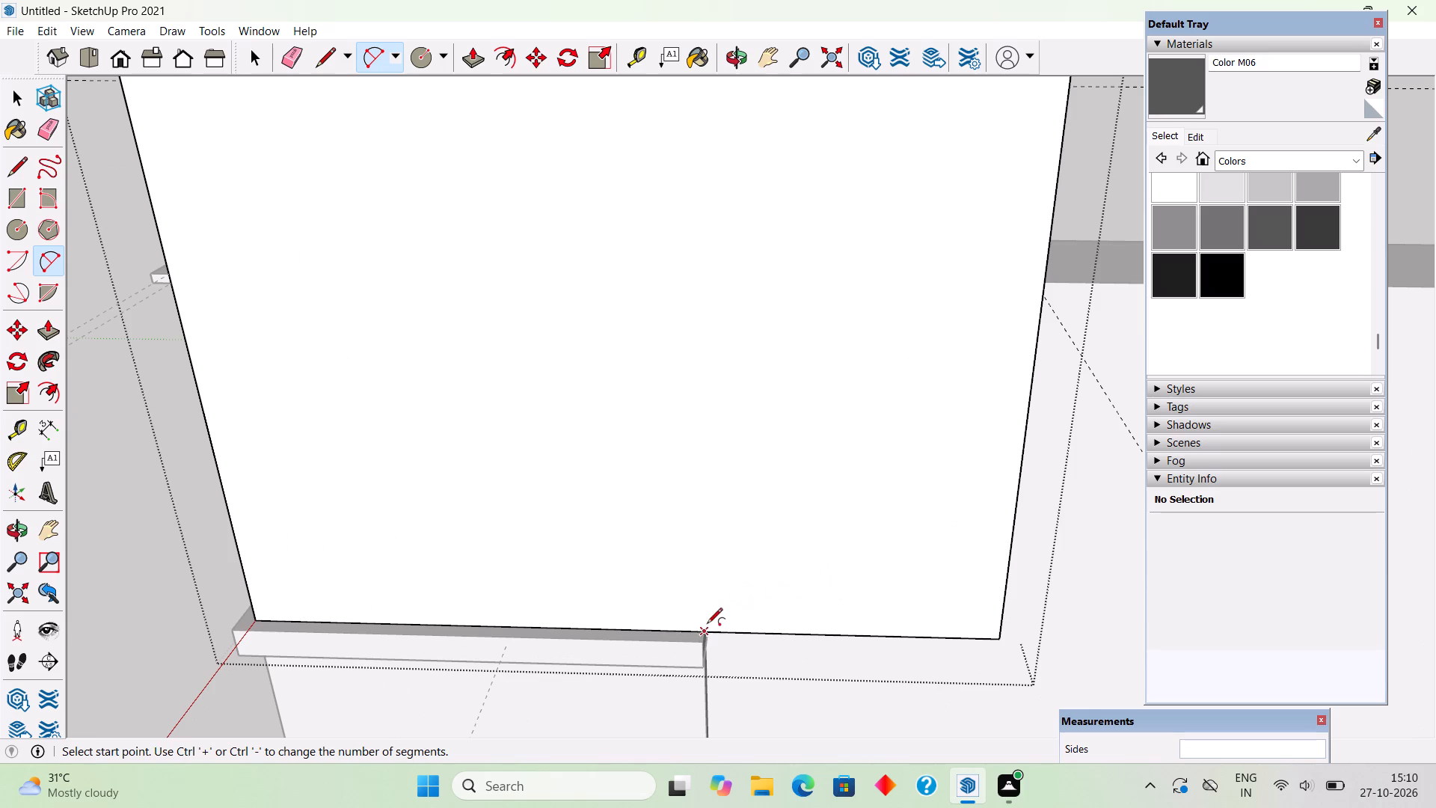
{"action": "scroll", "coordinate": [705, 631], "scroll_direction": "up", "scroll_amount": 3}
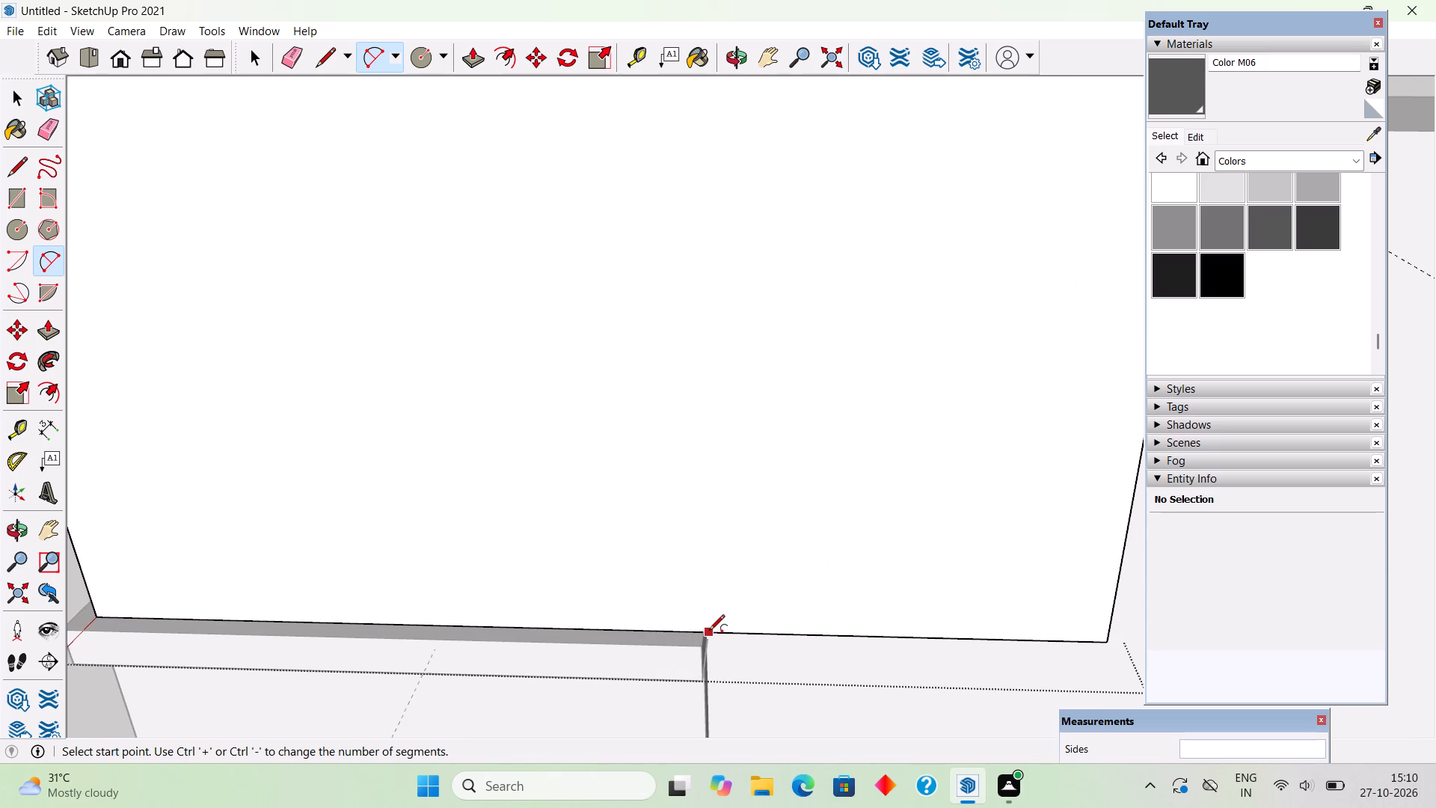
{"action": "left_click", "coordinate": [706, 631]}
{"action": "scroll", "coordinate": [705, 628], "scroll_direction": "down", "scroll_amount": 8}
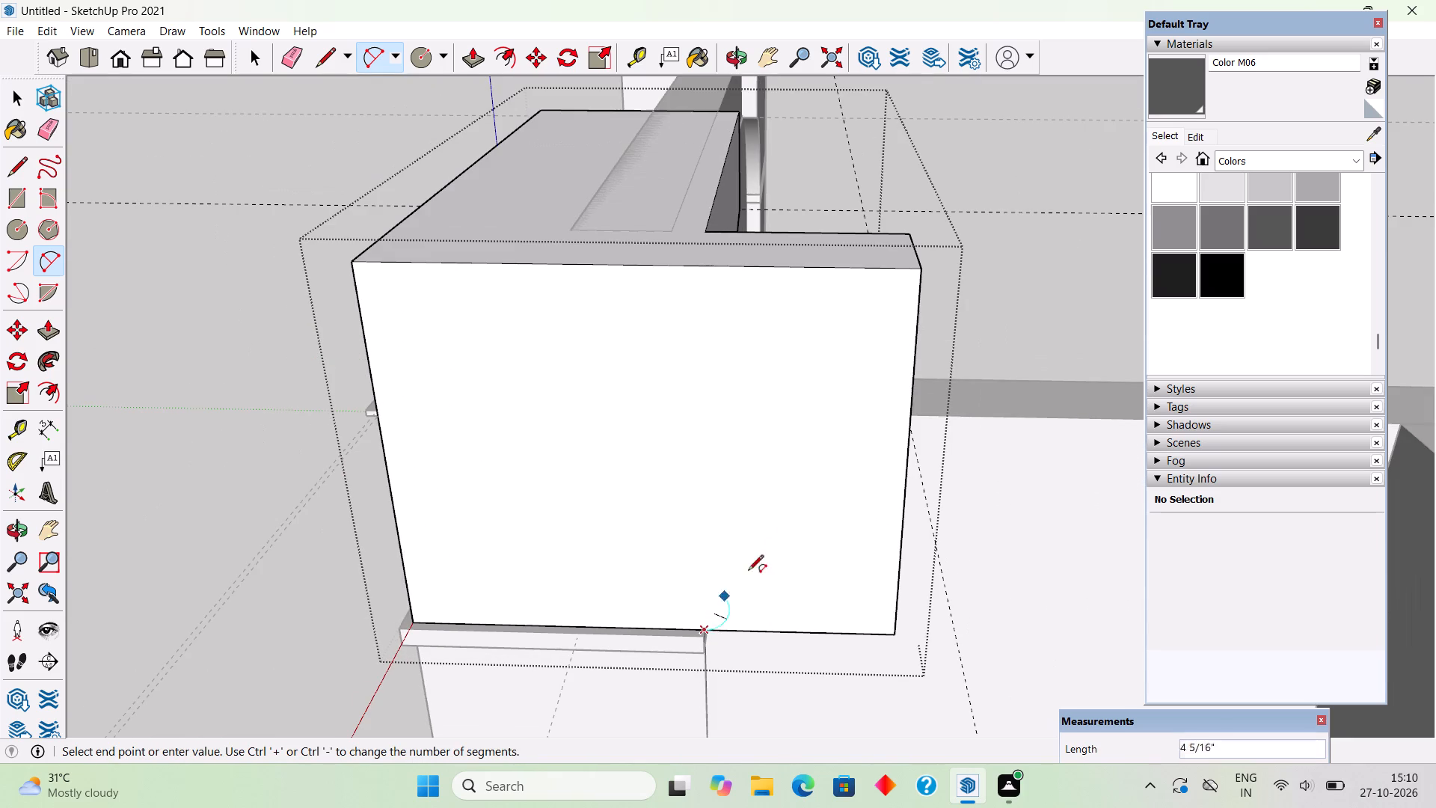
{"action": "left_click", "coordinate": [909, 431]}
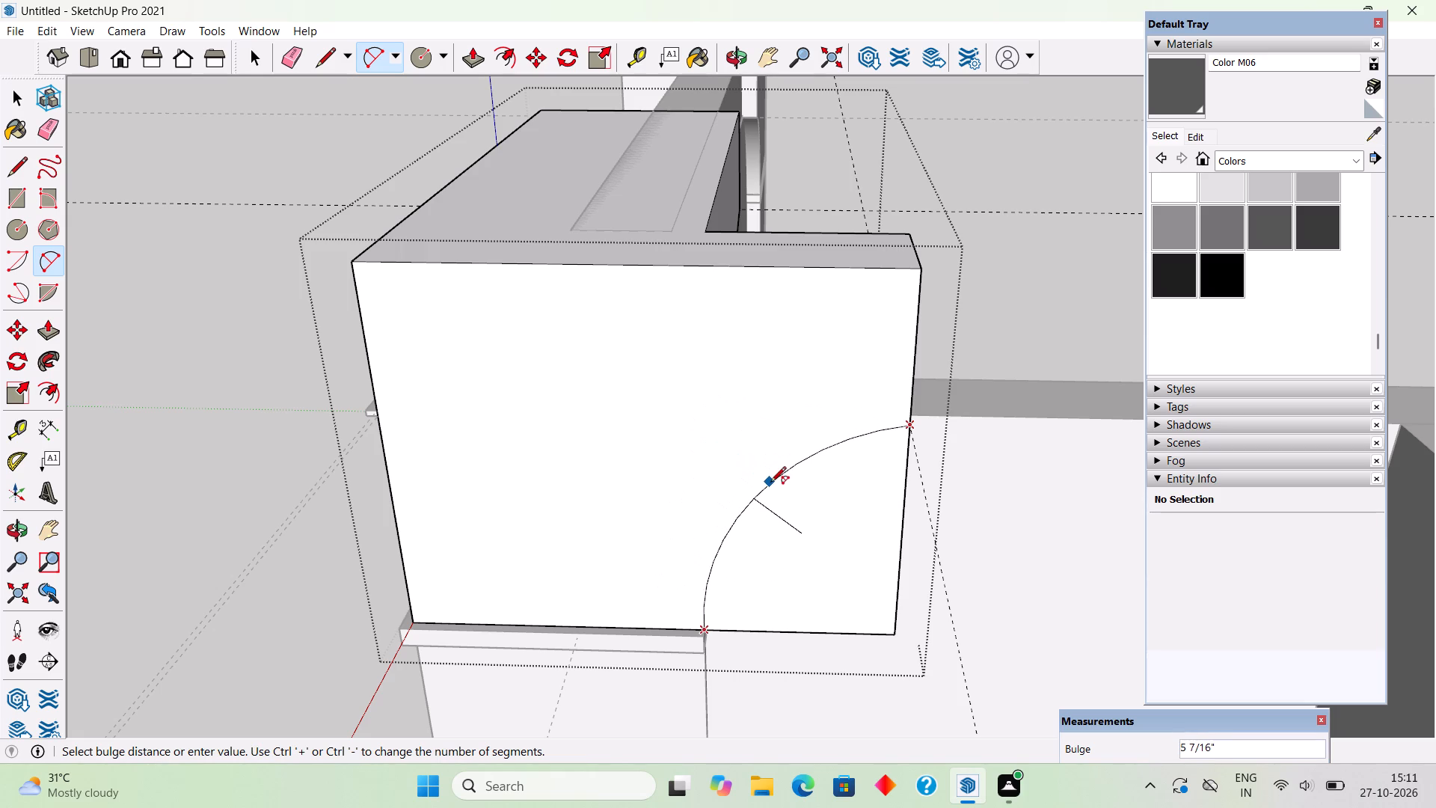
{"action": "type", "text": "5.5"}
{"action": "key", "text": "apostrophe"}
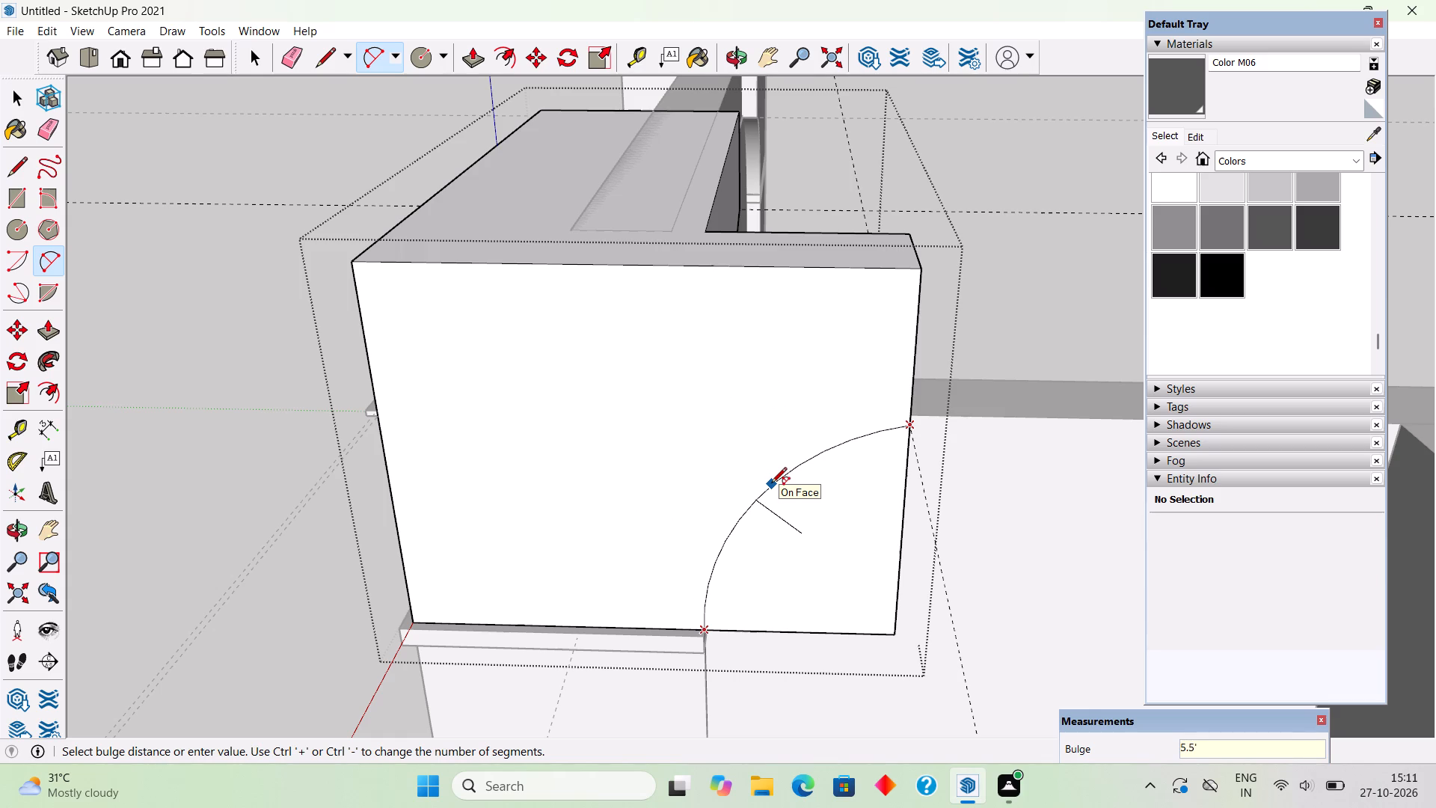
{"action": "key", "text": "BackSpace"}
{"action": "key", "text": "shift+quotedbl"}
{"action": "key", "text": "Return"}
{"action": "key", "text": "space"}
Cut away the corner beneath the arc through the full thickness of the cap extension and finish editing the cap.
{"action": "left_click", "coordinate": [788, 503]}
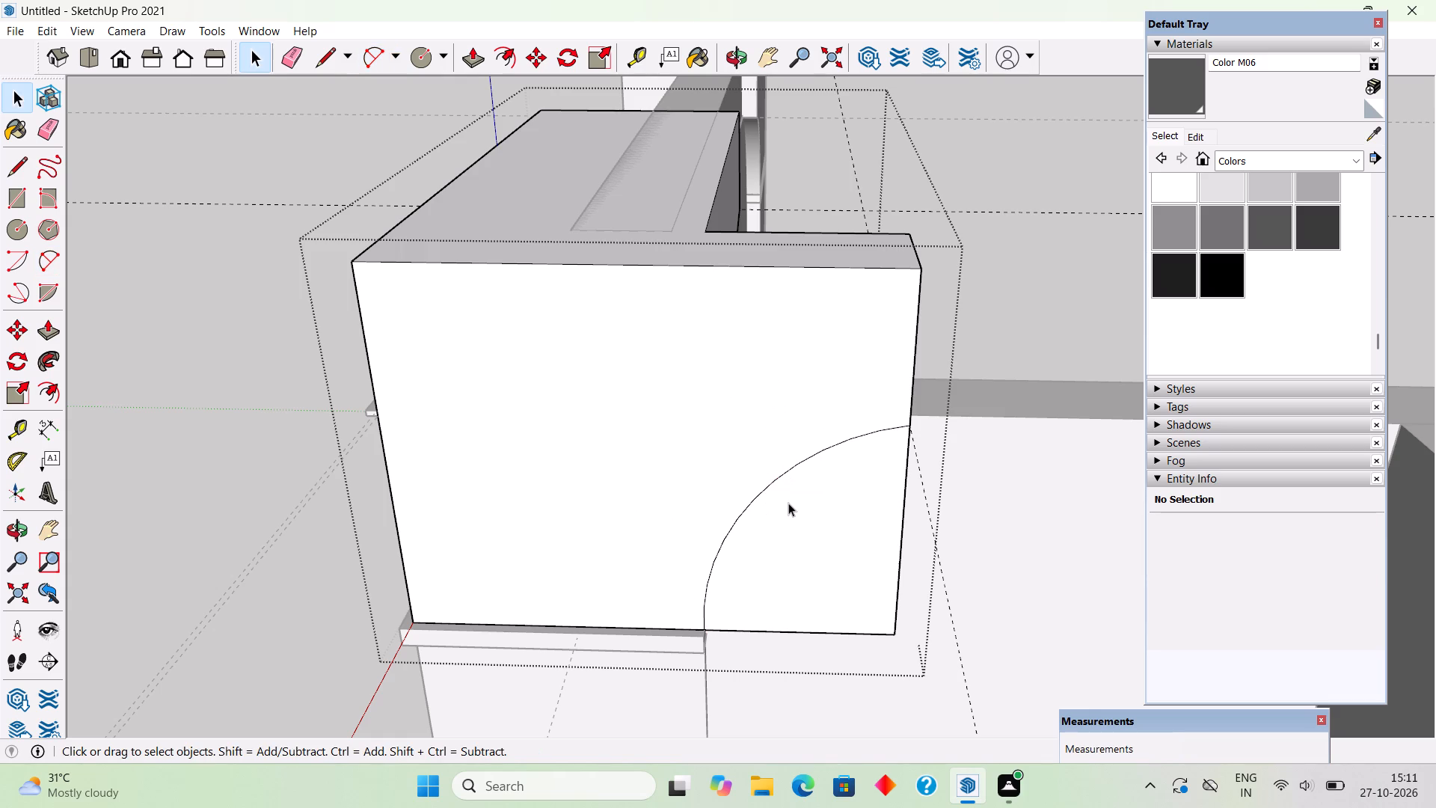
{"action": "middle_click_drag", "start_coordinate": [824, 533], "coordinate": [583, 489]}
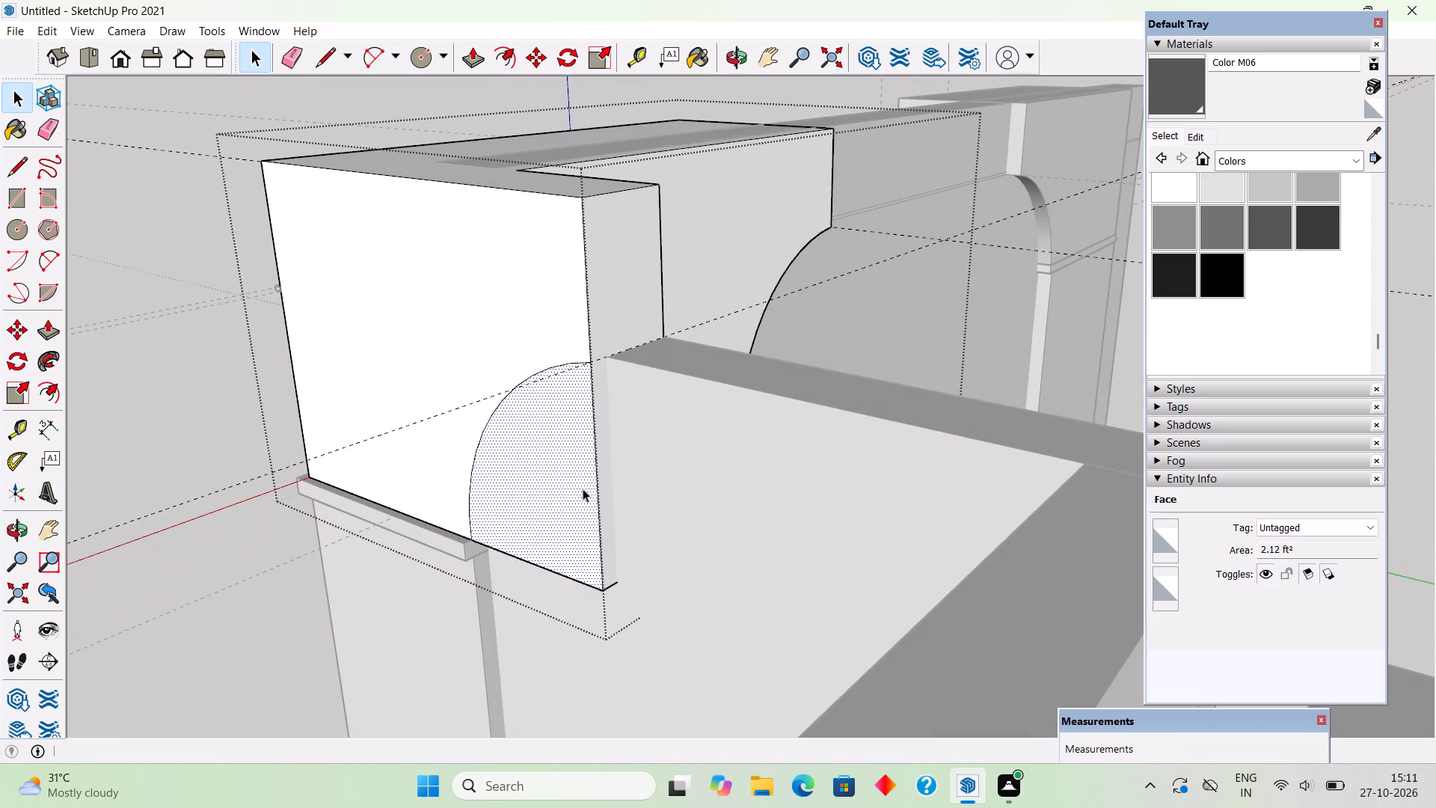
{"action": "key", "text": "p"}
{"action": "left_click_drag", "start_coordinate": [578, 490], "coordinate": [673, 348]}
{"action": "key", "text": "space"}
{"action": "scroll", "coordinate": [678, 354], "scroll_direction": "down", "scroll_amount": 11}
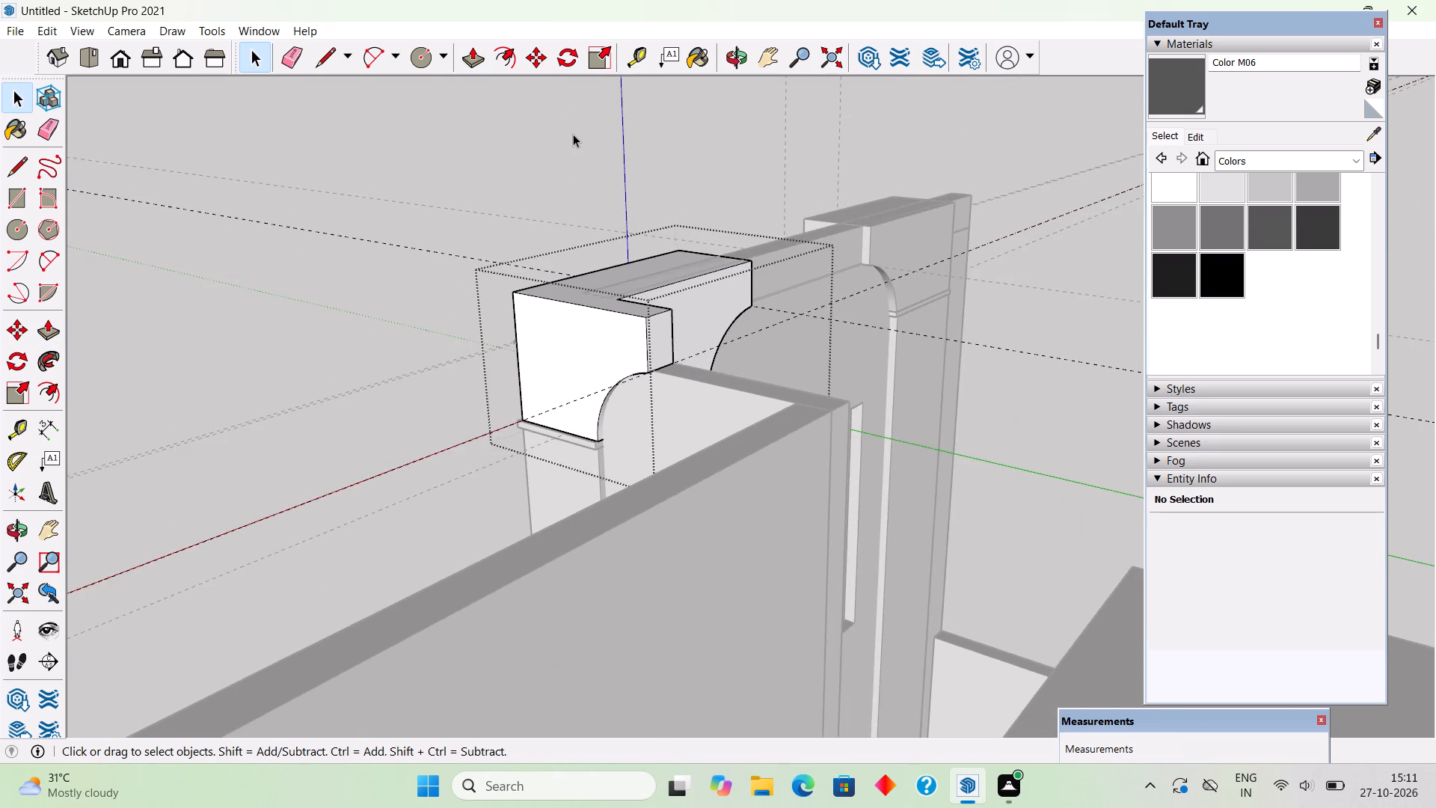
{"action": "left_click", "coordinate": [573, 134]}
Examine the house front and the curved cap extension over the wall from several angles.
{"action": "middle_click_drag", "start_coordinate": [550, 607], "coordinate": [950, 515]}
{"action": "scroll", "coordinate": [953, 518], "scroll_direction": "down", "scroll_amount": 1}
{"action": "scroll", "coordinate": [707, 485], "scroll_direction": "down", "scroll_amount": 5}
{"action": "scroll", "coordinate": [544, 518], "scroll_direction": "down", "scroll_amount": 5}
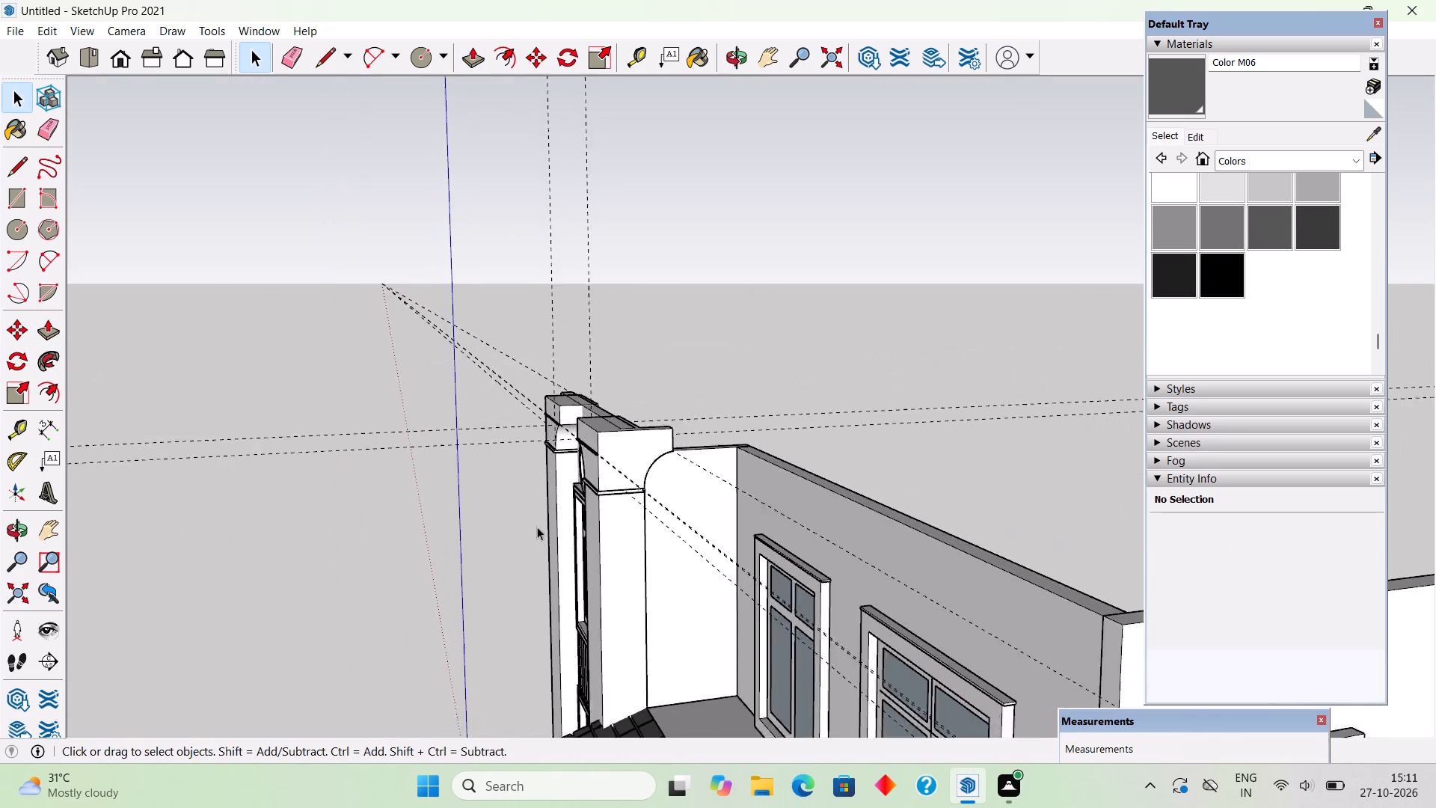
{"action": "scroll", "coordinate": [537, 527], "scroll_direction": "down", "scroll_amount": 1}
{"action": "middle_click_drag", "start_coordinate": [487, 523], "coordinate": [655, 559]}
{"action": "scroll", "coordinate": [656, 555], "scroll_direction": "down", "scroll_amount": 4}
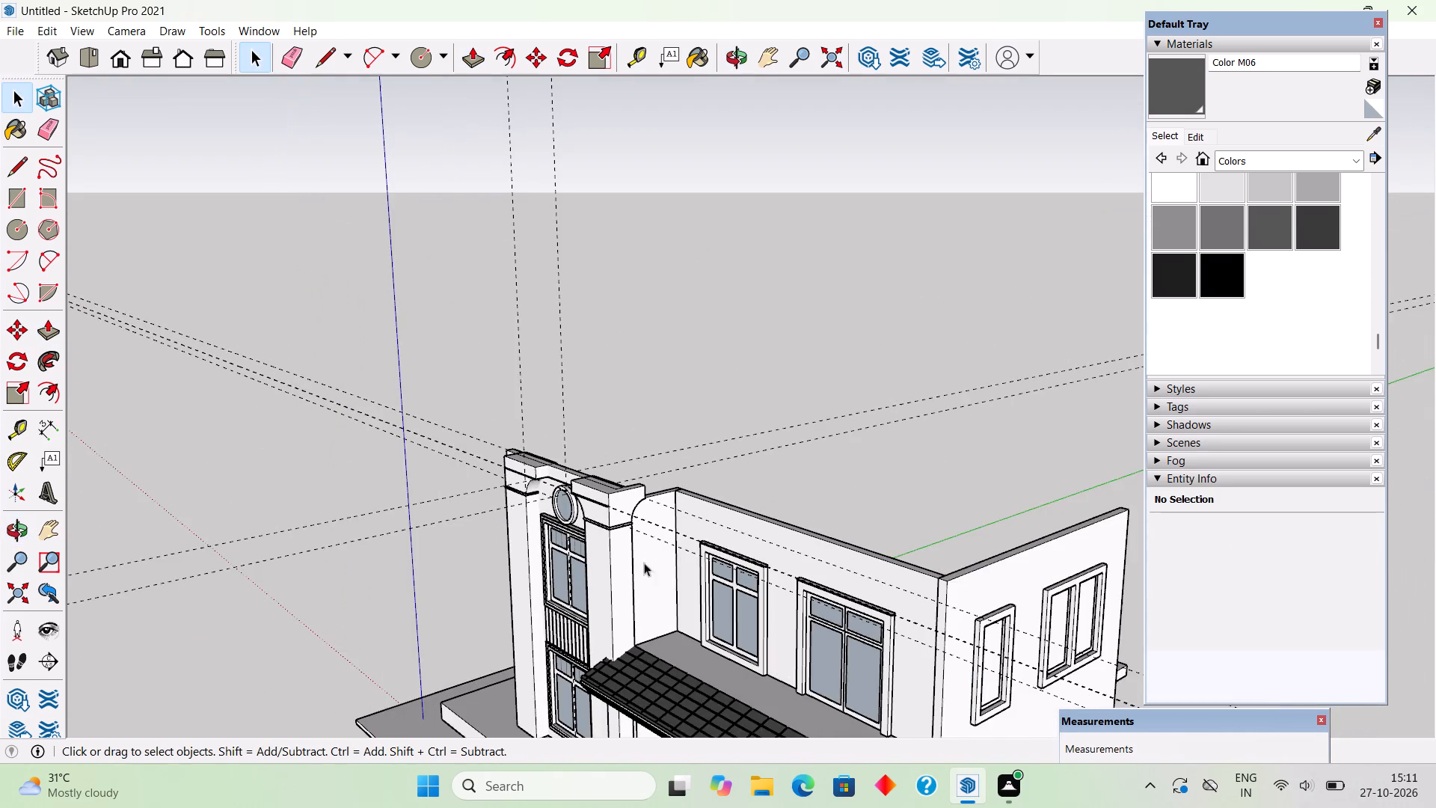
{"action": "middle_click_drag", "start_coordinate": [644, 703], "coordinate": [779, 618]}
{"action": "scroll", "coordinate": [622, 483], "scroll_direction": "down", "scroll_amount": 3}
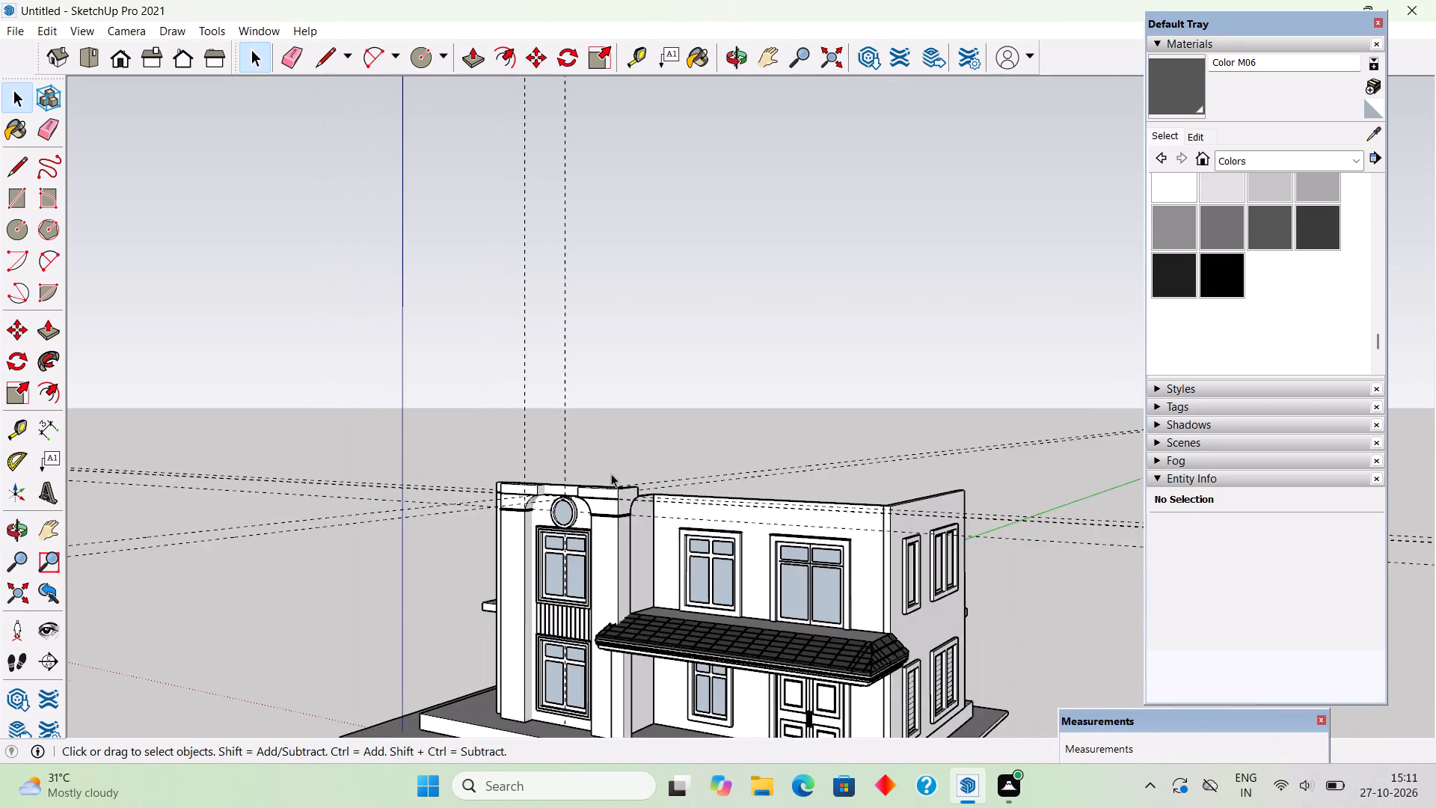
{"action": "scroll", "coordinate": [611, 474], "scroll_direction": "down", "scroll_amount": 3}
{"action": "scroll", "coordinate": [737, 618], "scroll_direction": "up", "scroll_amount": 5}
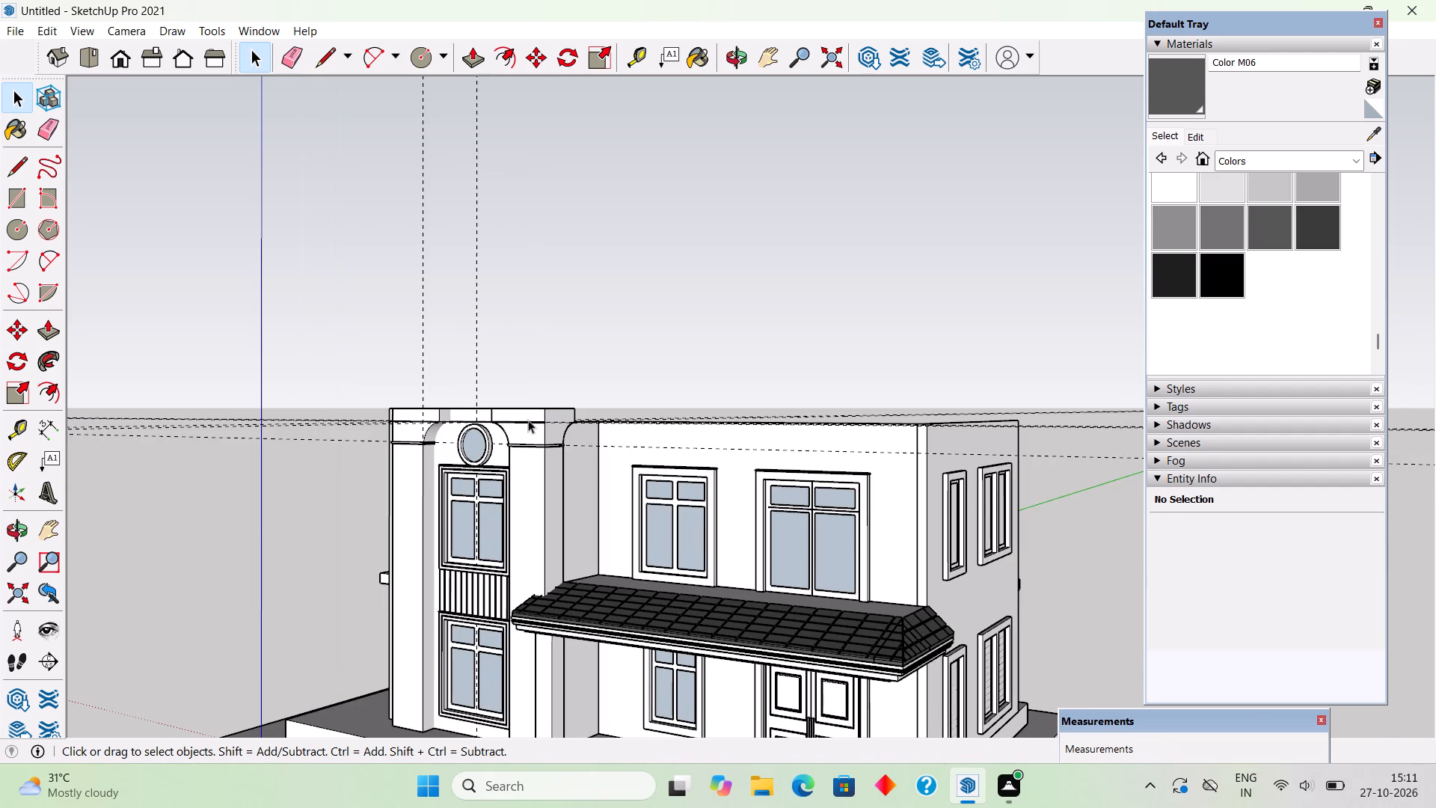
{"action": "scroll", "coordinate": [528, 420], "scroll_direction": "up", "scroll_amount": 11}
{"action": "middle_click_drag", "start_coordinate": [571, 489], "coordinate": [577, 544]}
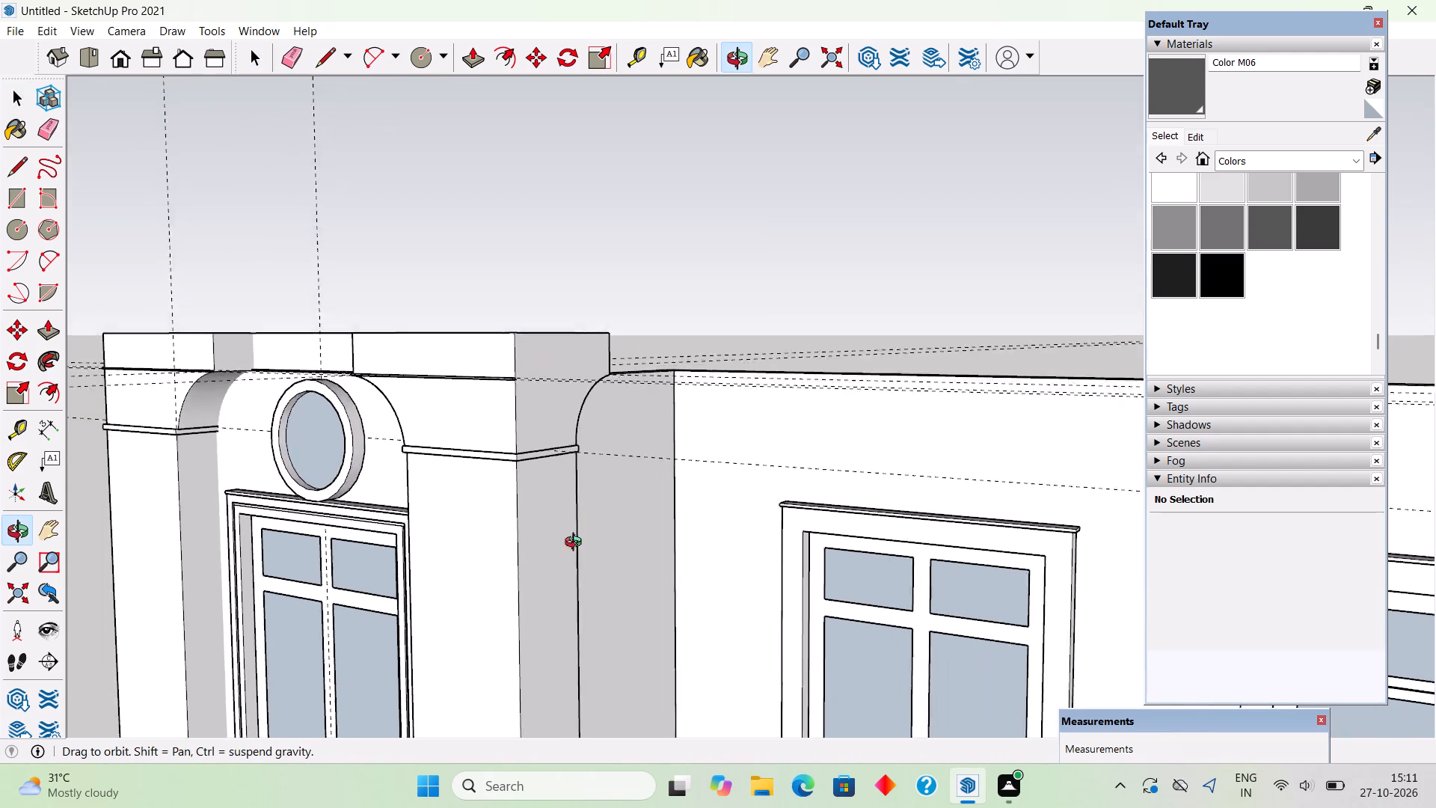
{"action": "middle_click_drag", "start_coordinate": [577, 544], "coordinate": [592, 655]}
{"action": "scroll", "coordinate": [568, 534], "scroll_direction": "up", "scroll_amount": 5}
{"action": "middle_click_drag", "start_coordinate": [539, 507], "coordinate": [521, 510]}
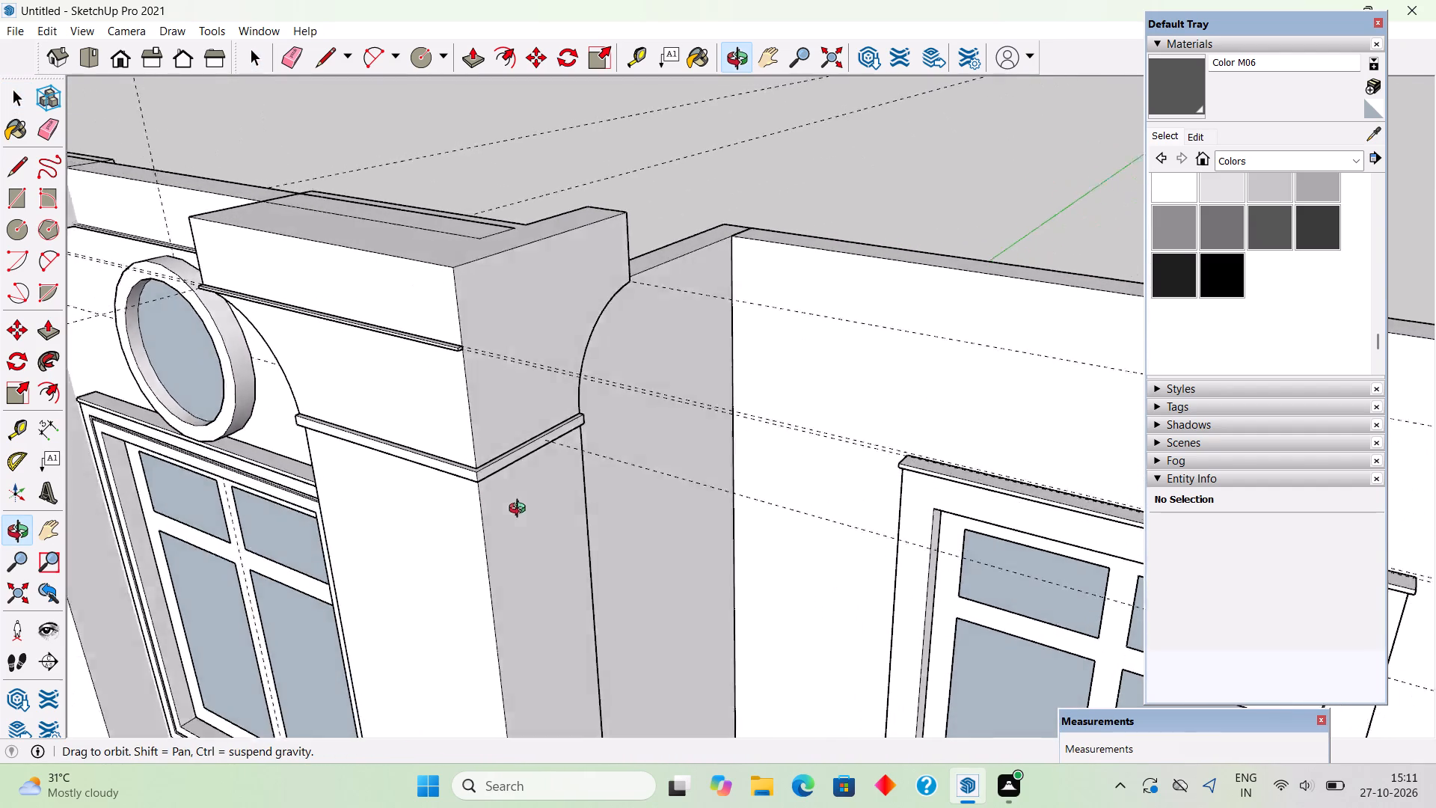
{"action": "middle_click_drag", "start_coordinate": [521, 510], "coordinate": [601, 508]}
{"action": "scroll", "coordinate": [601, 508], "scroll_direction": "down", "scroll_amount": 1}
{"action": "middle_click_drag", "start_coordinate": [605, 407], "coordinate": [251, 495]}
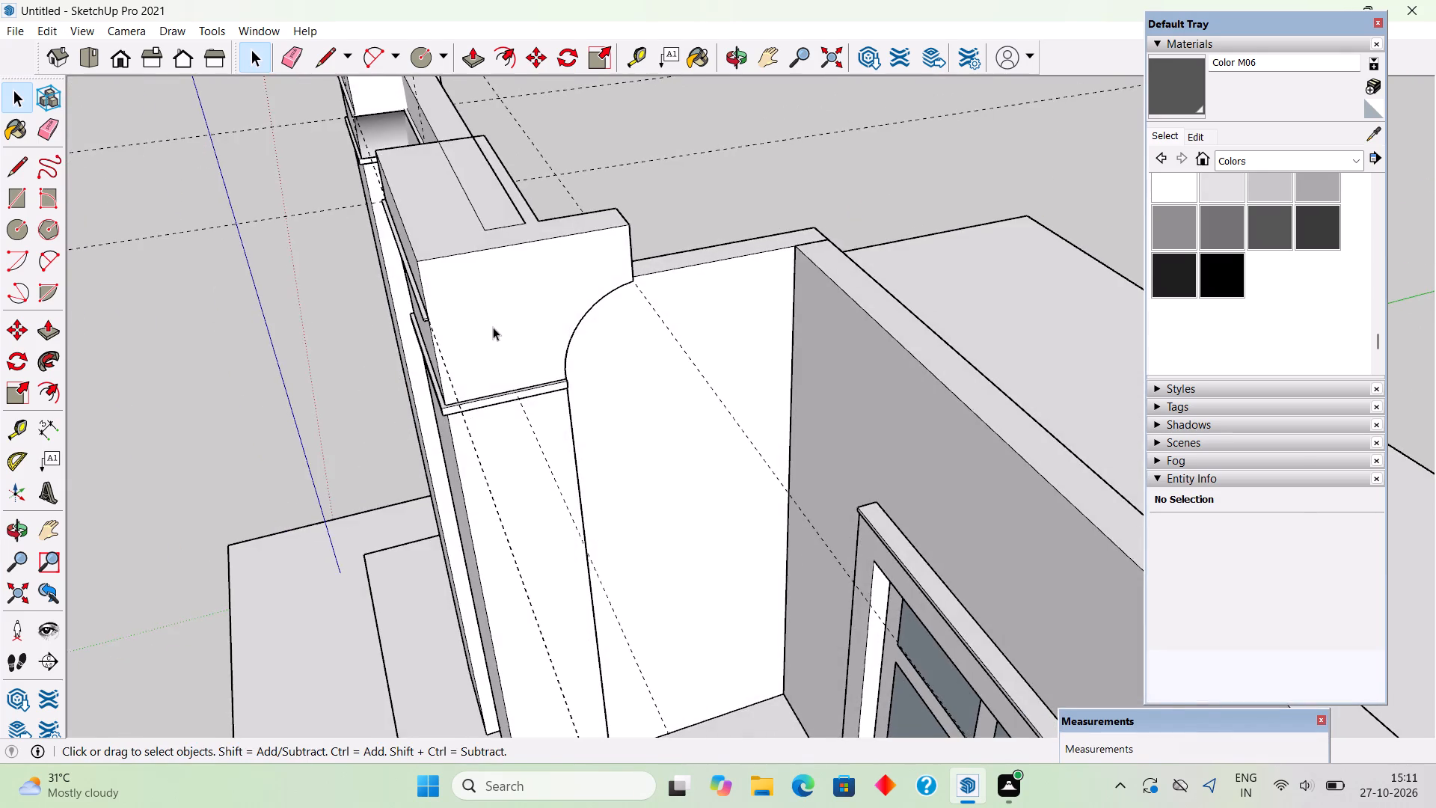
Draw a 3' 10" by 1/2" rectangle on the cap's outer side, from the front moulding's end to the arc's upper end.
{"action": "scroll", "coordinate": [493, 327], "scroll_direction": "up", "scroll_amount": 7}
{"action": "scroll", "coordinate": [378, 320], "scroll_direction": "up", "scroll_amount": 3}
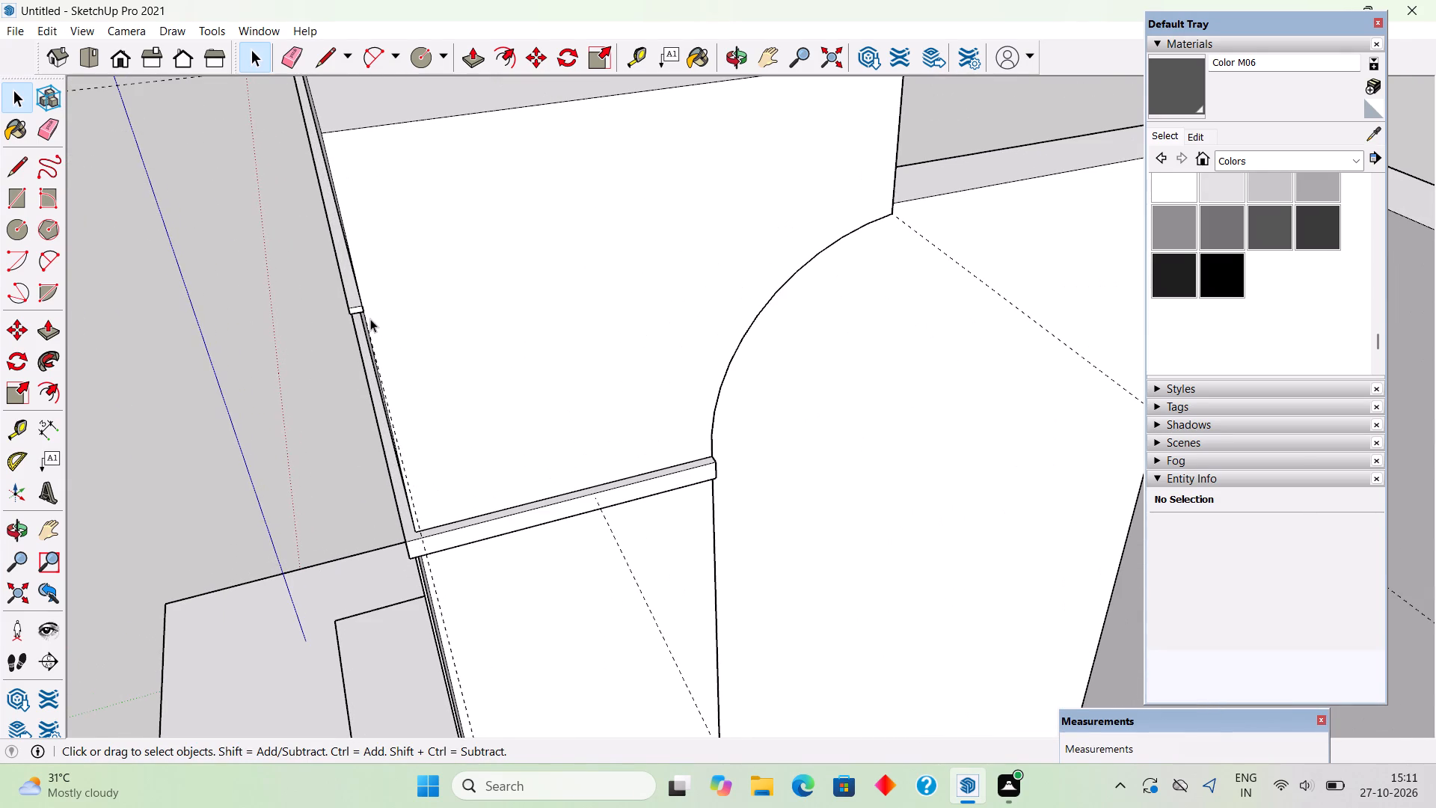
{"action": "triple_click", "coordinate": [391, 299]}
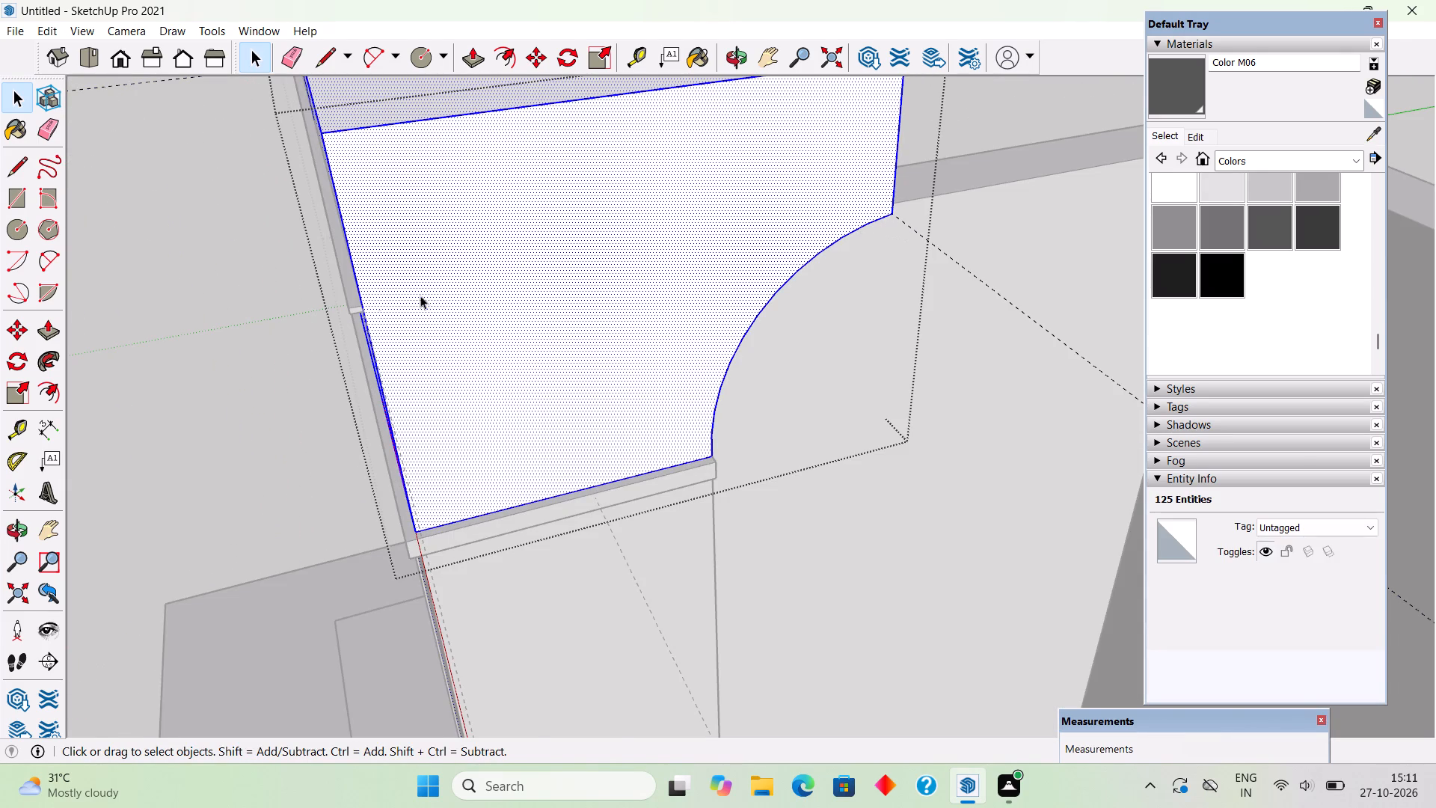
{"action": "scroll", "coordinate": [305, 326], "scroll_direction": "up", "scroll_amount": 4}
{"action": "scroll", "coordinate": [390, 296], "scroll_direction": "up", "scroll_amount": 13}
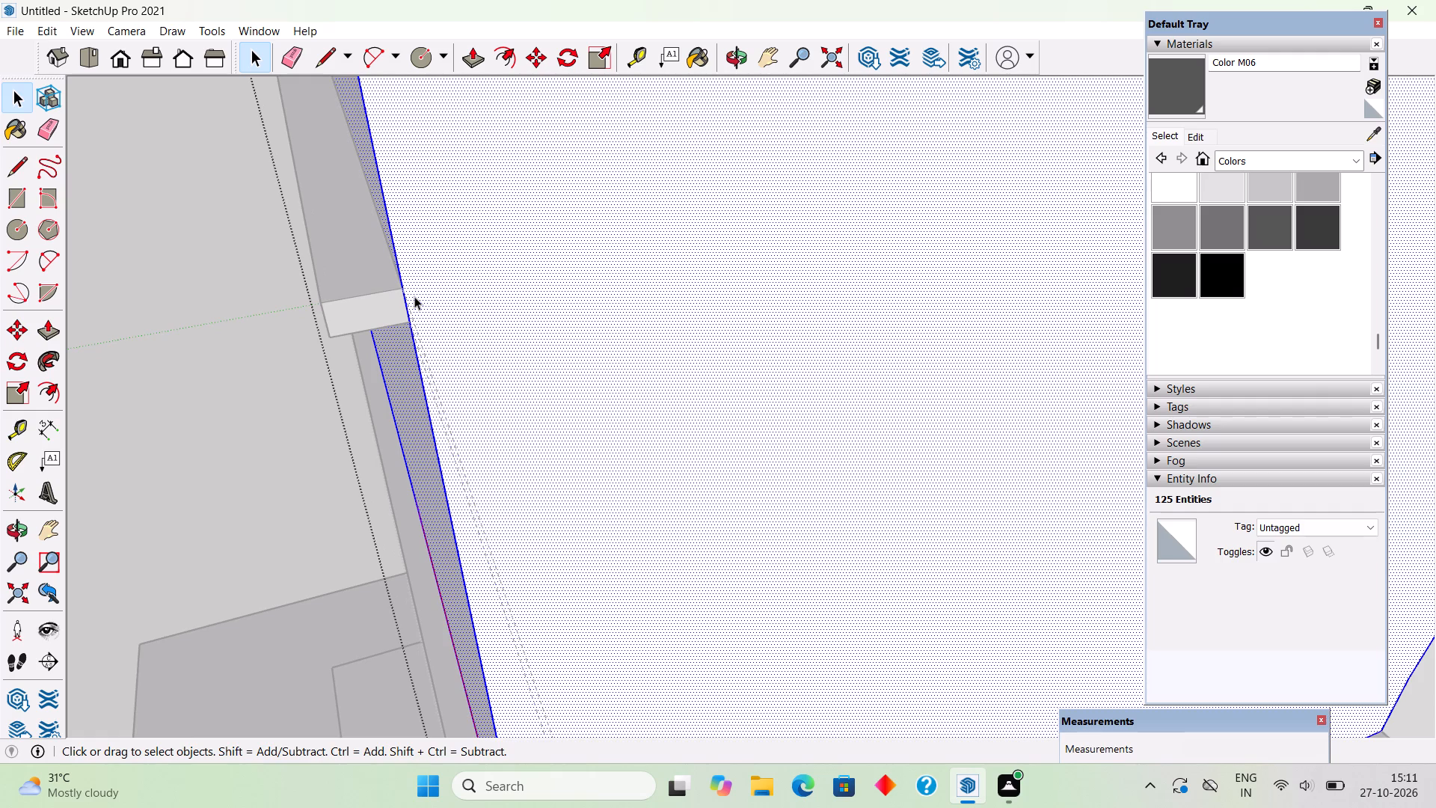
{"action": "key", "text": "r"}
{"action": "left_click", "coordinate": [405, 292]}
{"action": "scroll", "coordinate": [402, 290], "scroll_direction": "down", "scroll_amount": 3}
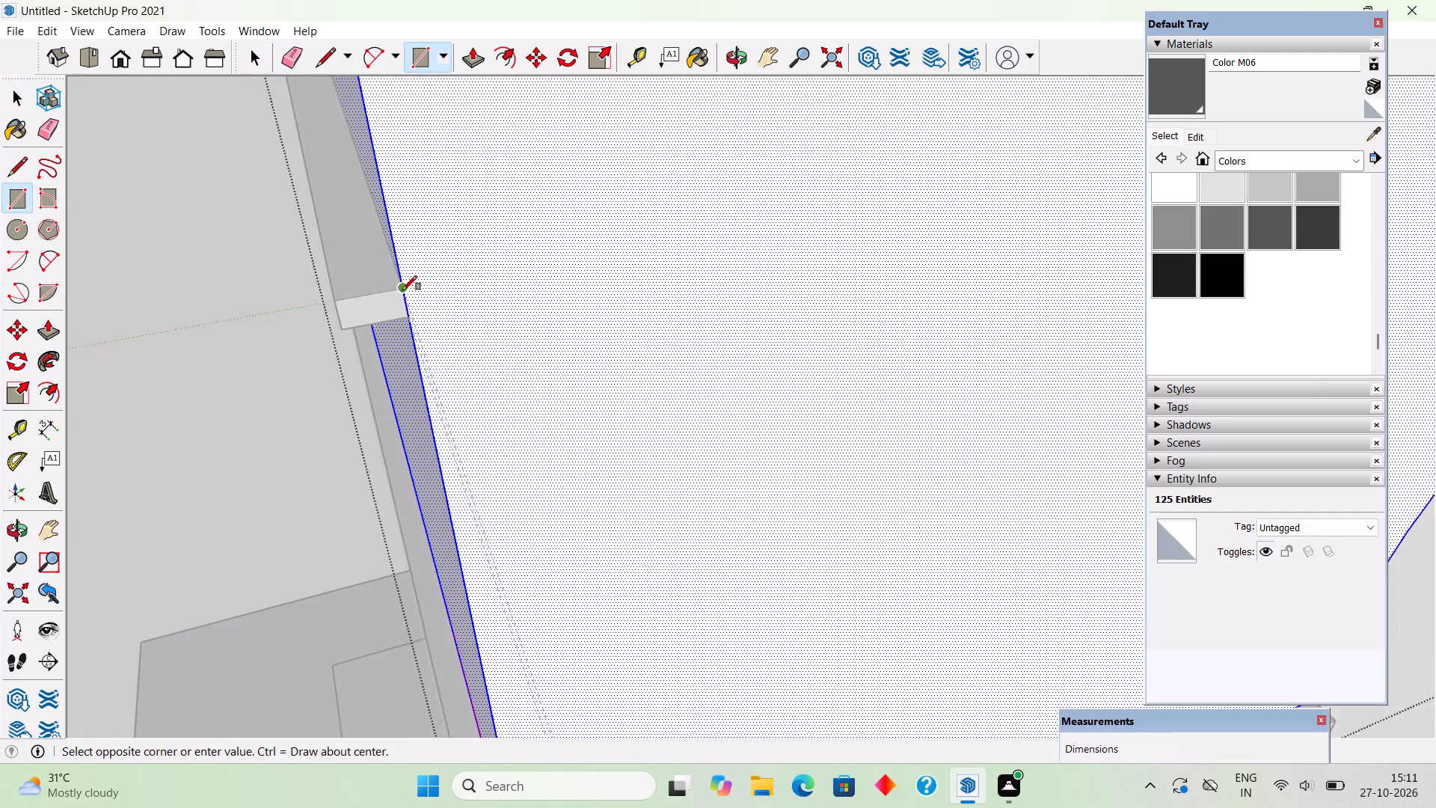
{"action": "scroll", "coordinate": [402, 290], "scroll_direction": "down", "scroll_amount": 17}
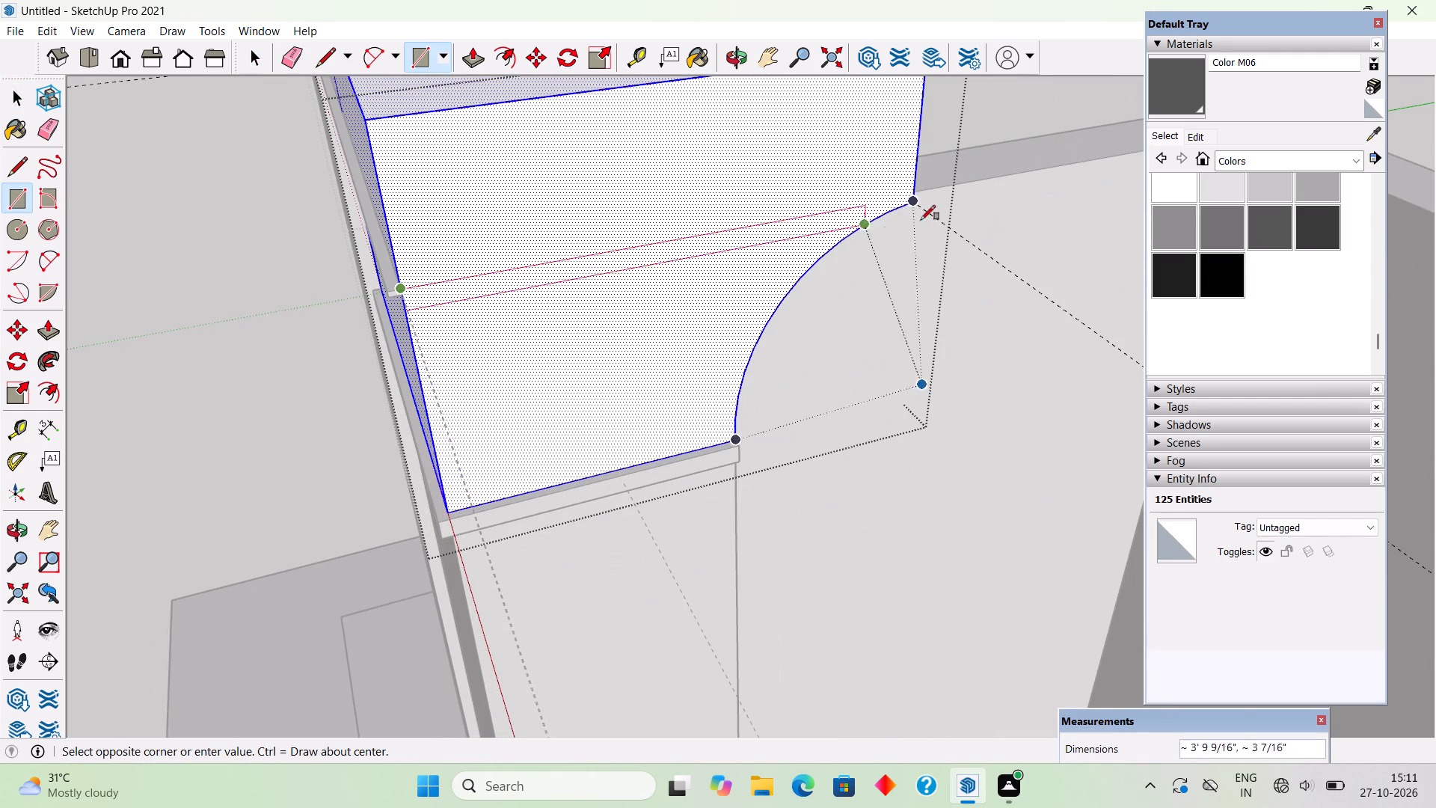
{"action": "scroll", "coordinate": [916, 201], "scroll_direction": "up", "scroll_amount": 8}
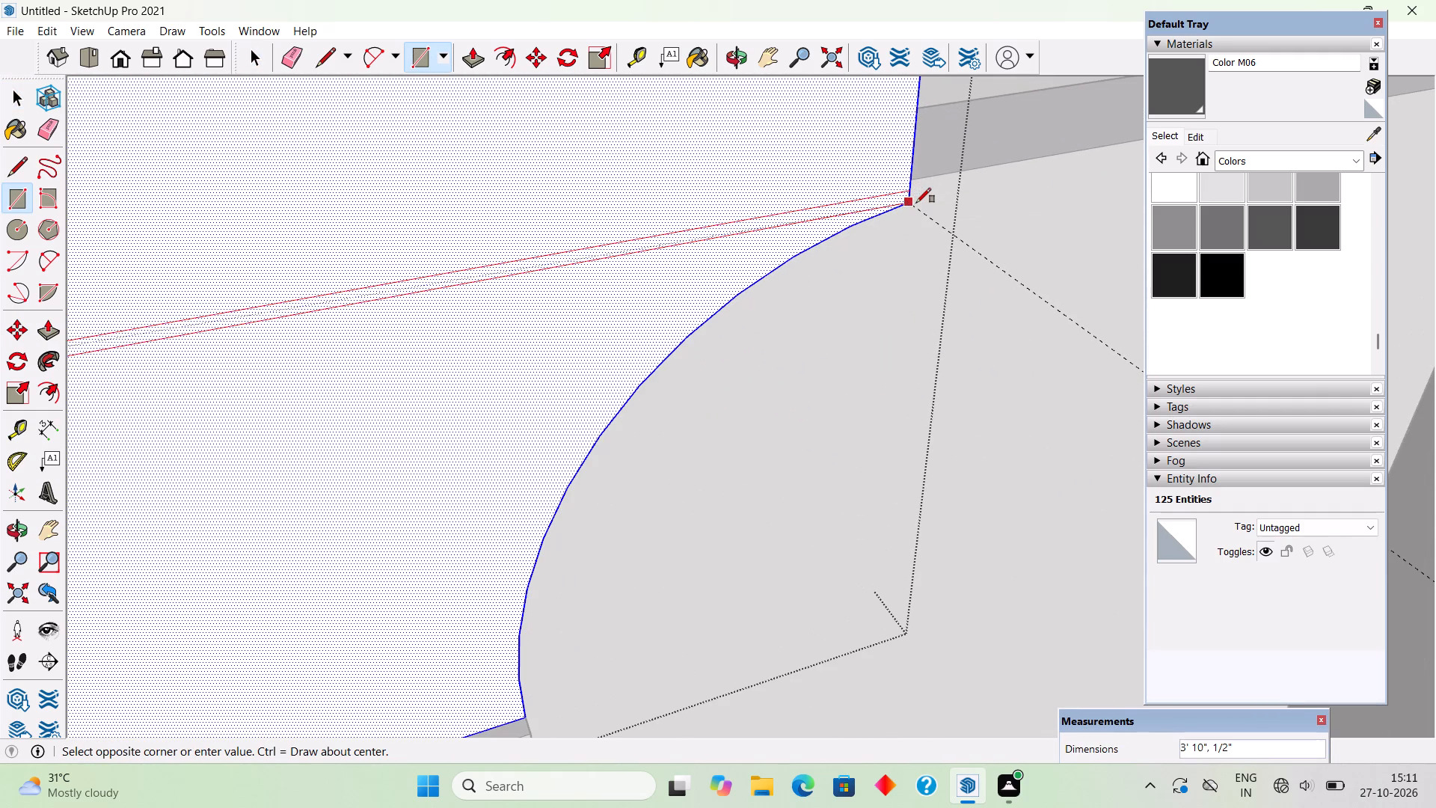
{"action": "left_click", "coordinate": [916, 203]}
{"action": "scroll", "coordinate": [920, 221], "scroll_direction": "down", "scroll_amount": 10}
{"action": "middle_click_drag", "start_coordinate": [361, 453], "coordinate": [417, 453]}
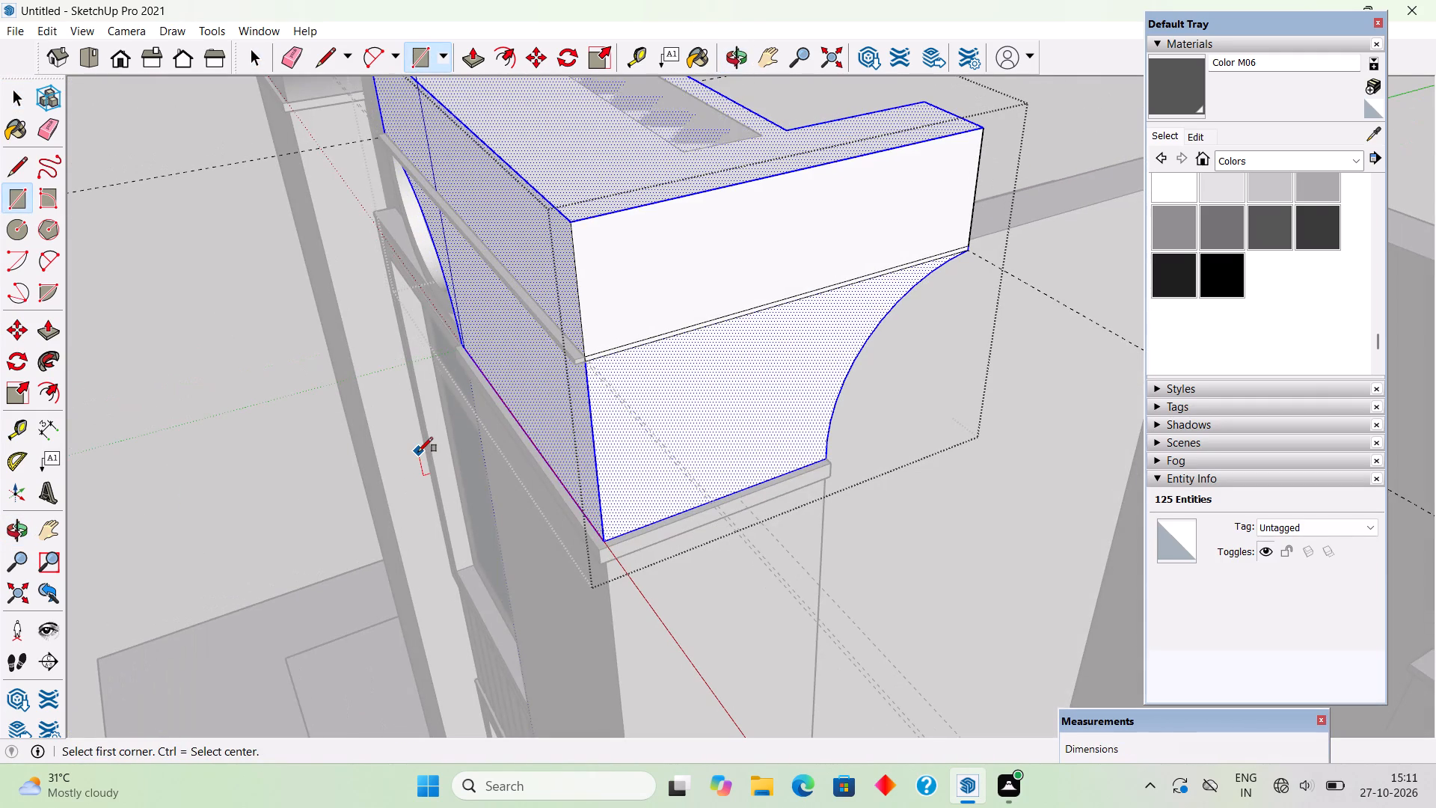
{"action": "key", "text": "space"}
Extrude the thin strip on the cap's outer side outward by 1".
{"action": "scroll", "coordinate": [683, 323], "scroll_direction": "up", "scroll_amount": 5}
{"action": "scroll", "coordinate": [556, 353], "scroll_direction": "up", "scroll_amount": 3}
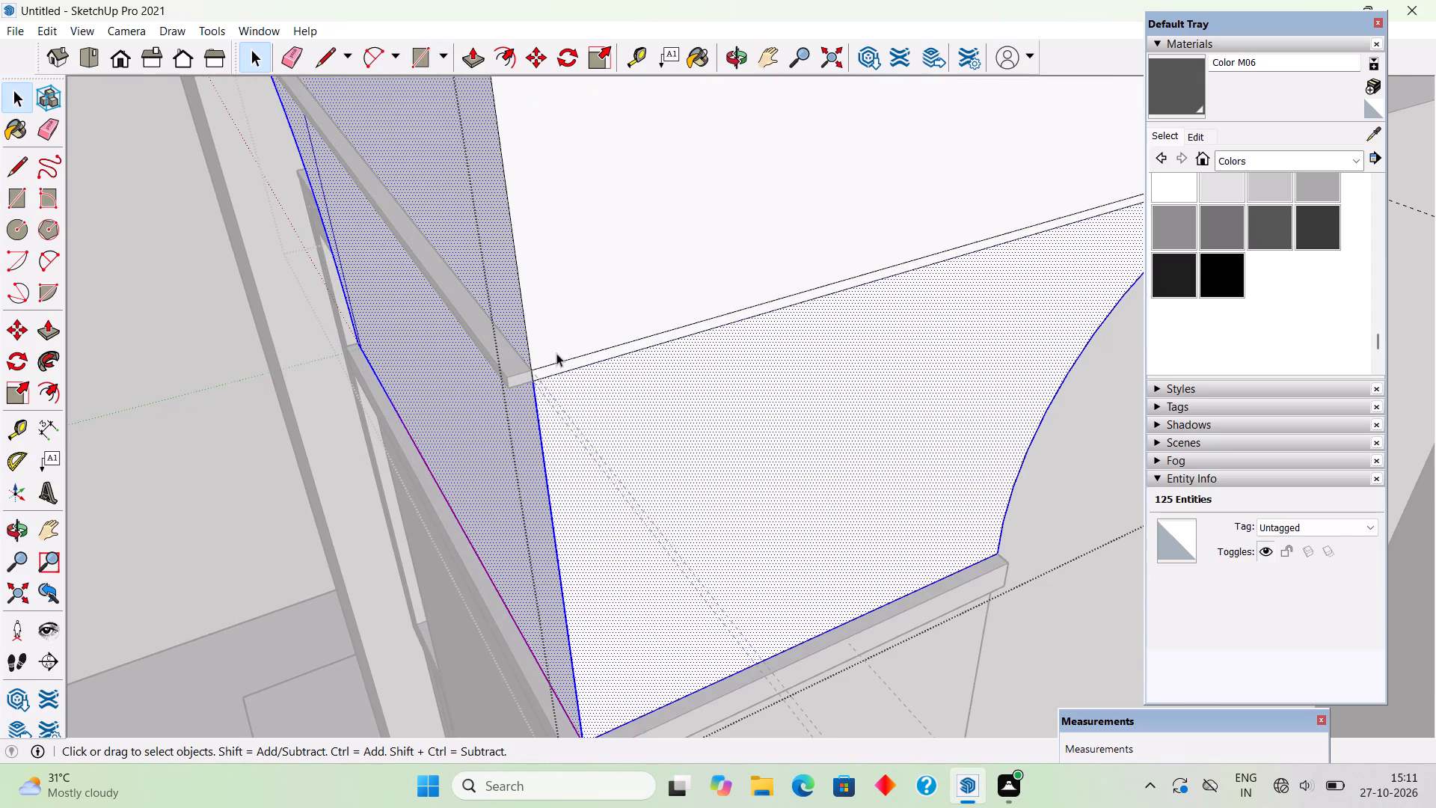
{"action": "key", "text": "p"}
{"action": "left_click", "coordinate": [556, 367]}
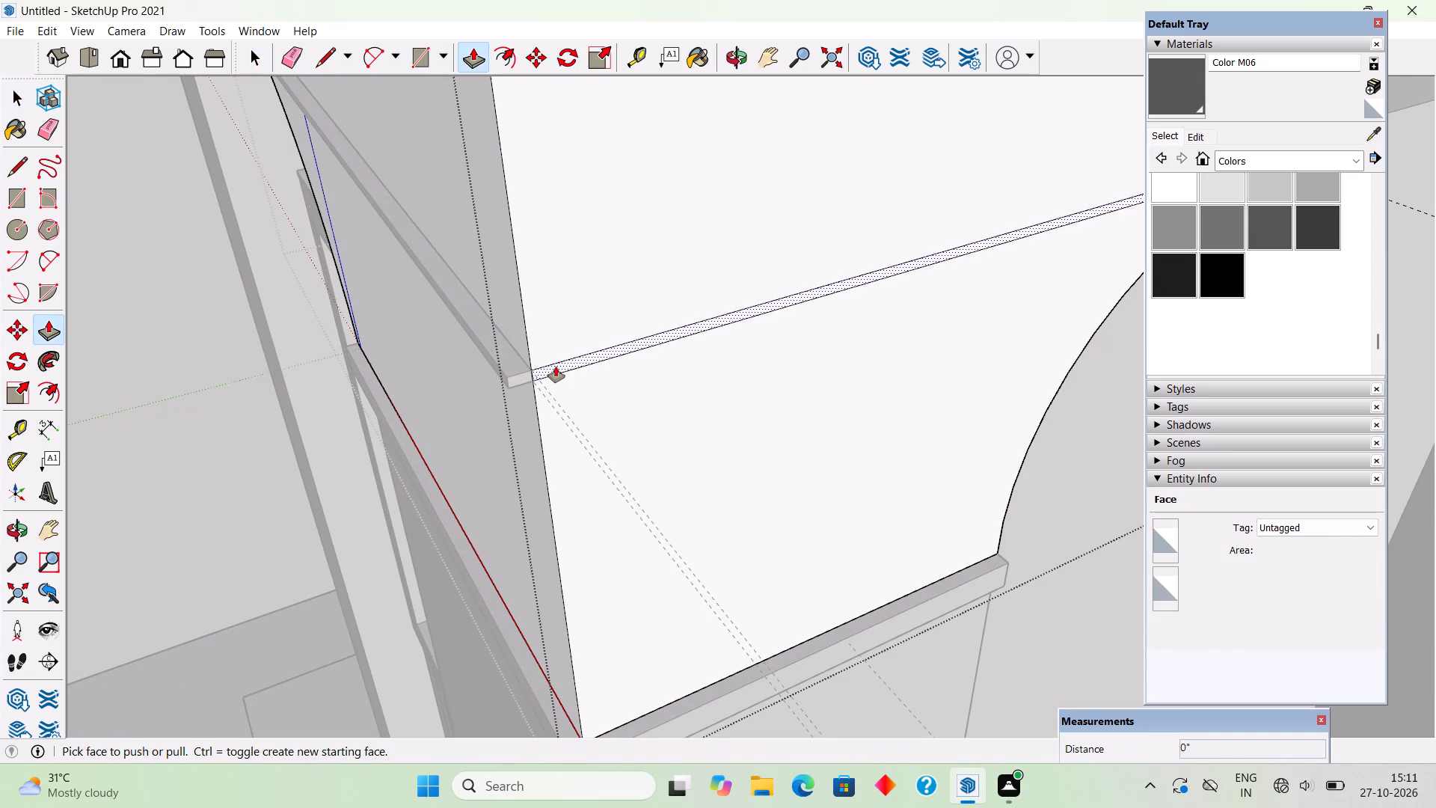
{"action": "type", "text": "1\""}
{"action": "key", "text": "Return"}
{"action": "key", "text": "space"}
Extend the end of the cap's thin front moulding to the outer face of the new side strip and finish editing it.
{"action": "triple_click", "coordinate": [502, 360]}
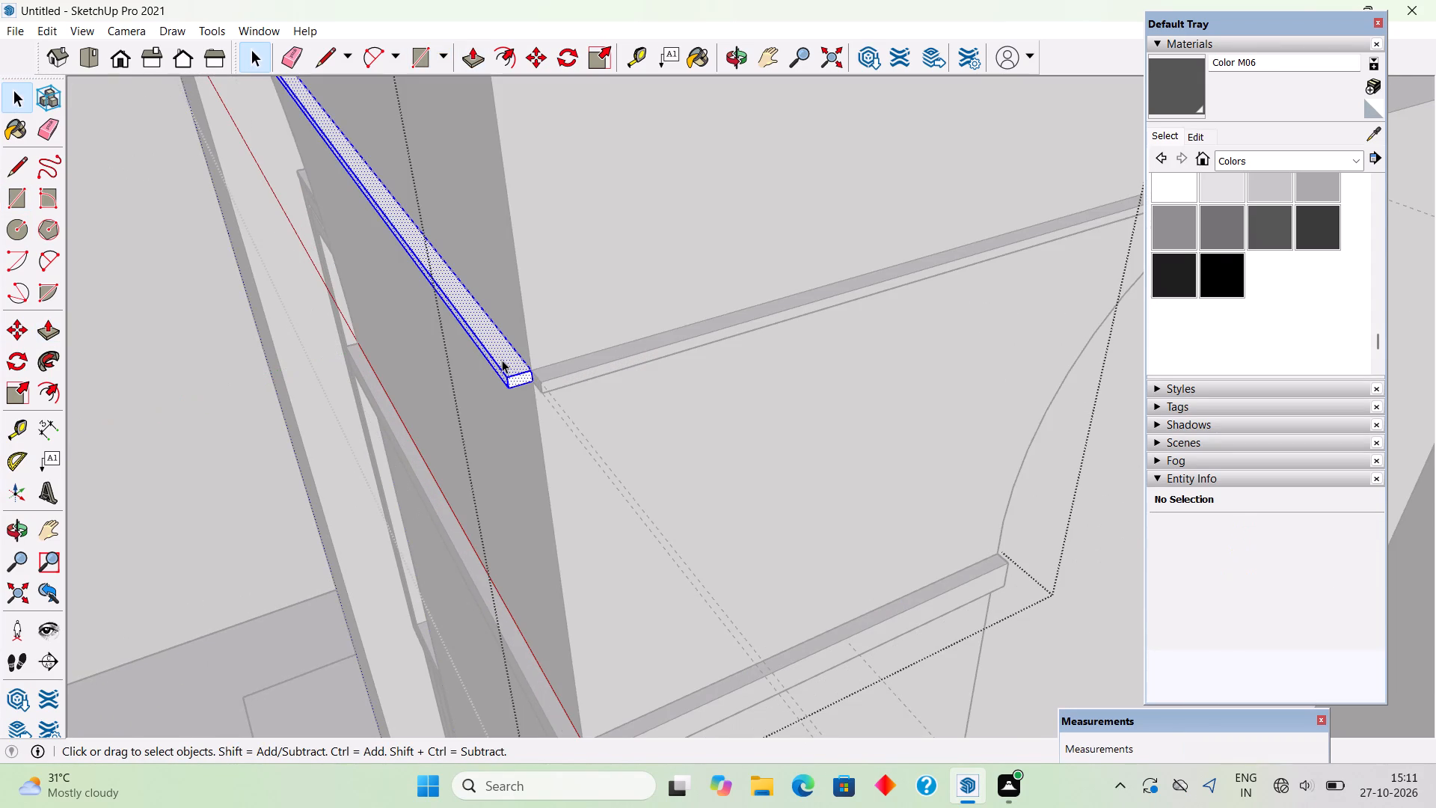
{"action": "key", "text": "p"}
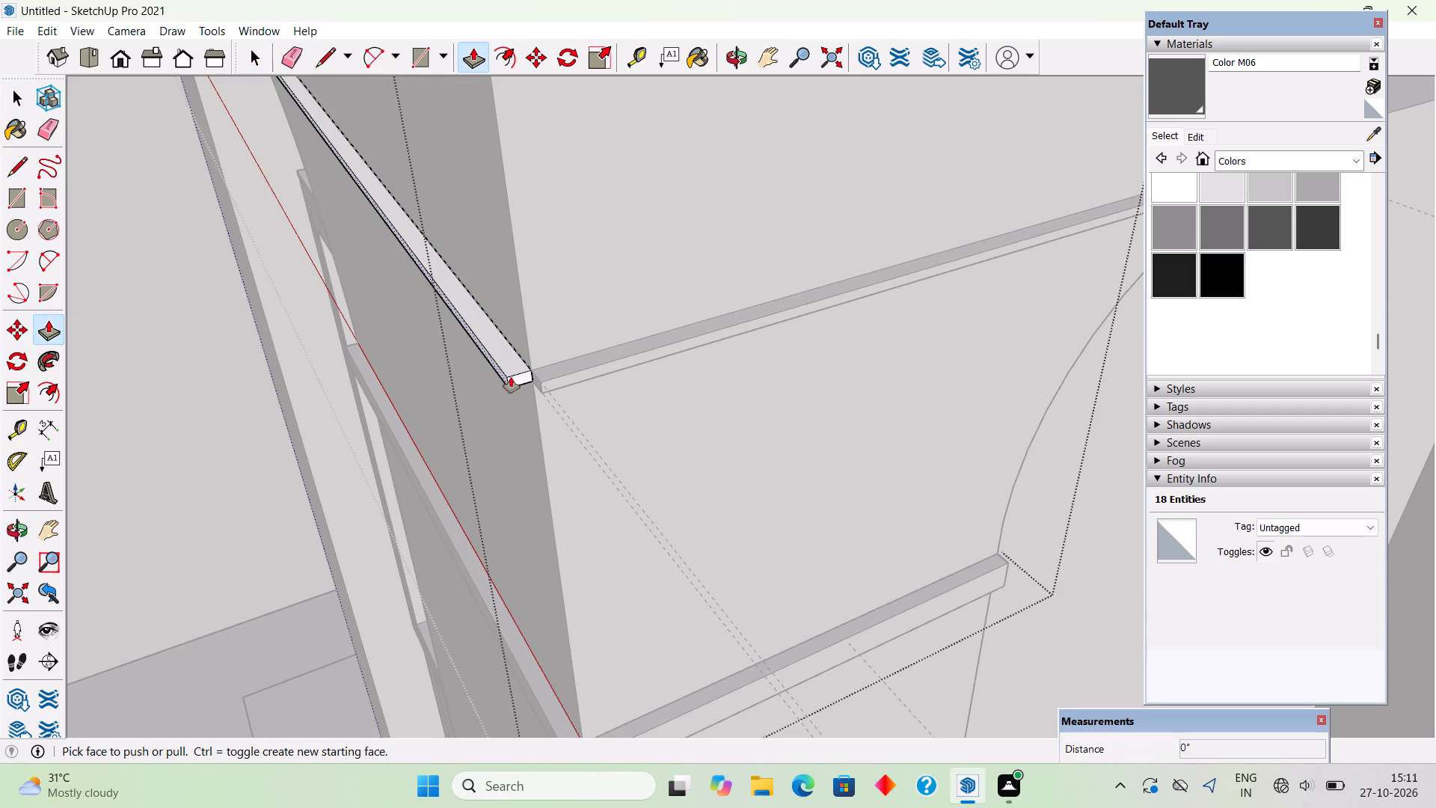
{"action": "left_click", "coordinate": [511, 377]}
{"action": "left_click", "coordinate": [562, 383]}
{"action": "key", "text": "space"}
{"action": "scroll", "coordinate": [562, 383], "scroll_direction": "down", "scroll_amount": 2}
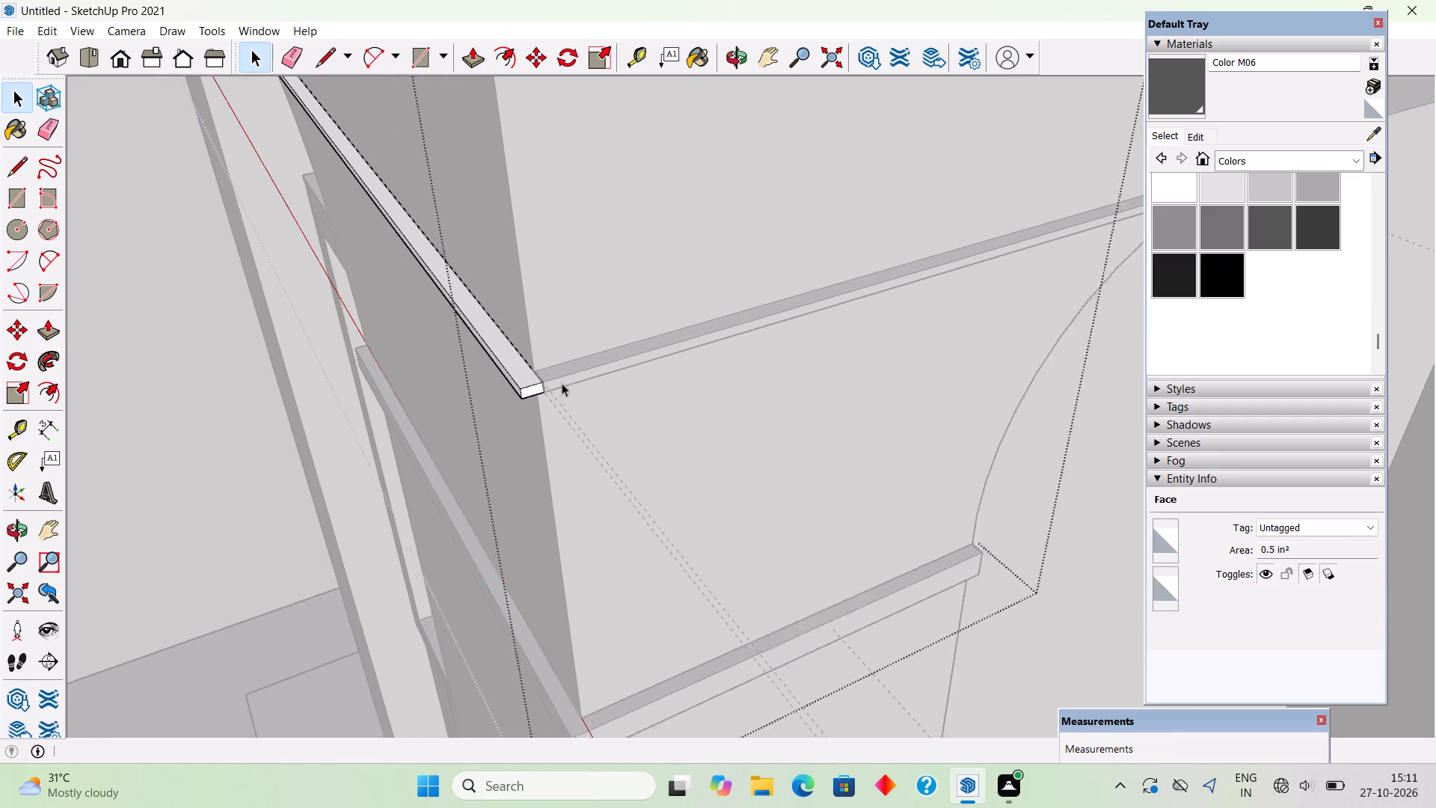
{"action": "scroll", "coordinate": [562, 383], "scroll_direction": "down", "scroll_amount": 20}
{"action": "scroll", "coordinate": [562, 383], "scroll_direction": "down", "scroll_amount": 6}
{"action": "left_click", "coordinate": [399, 376]}
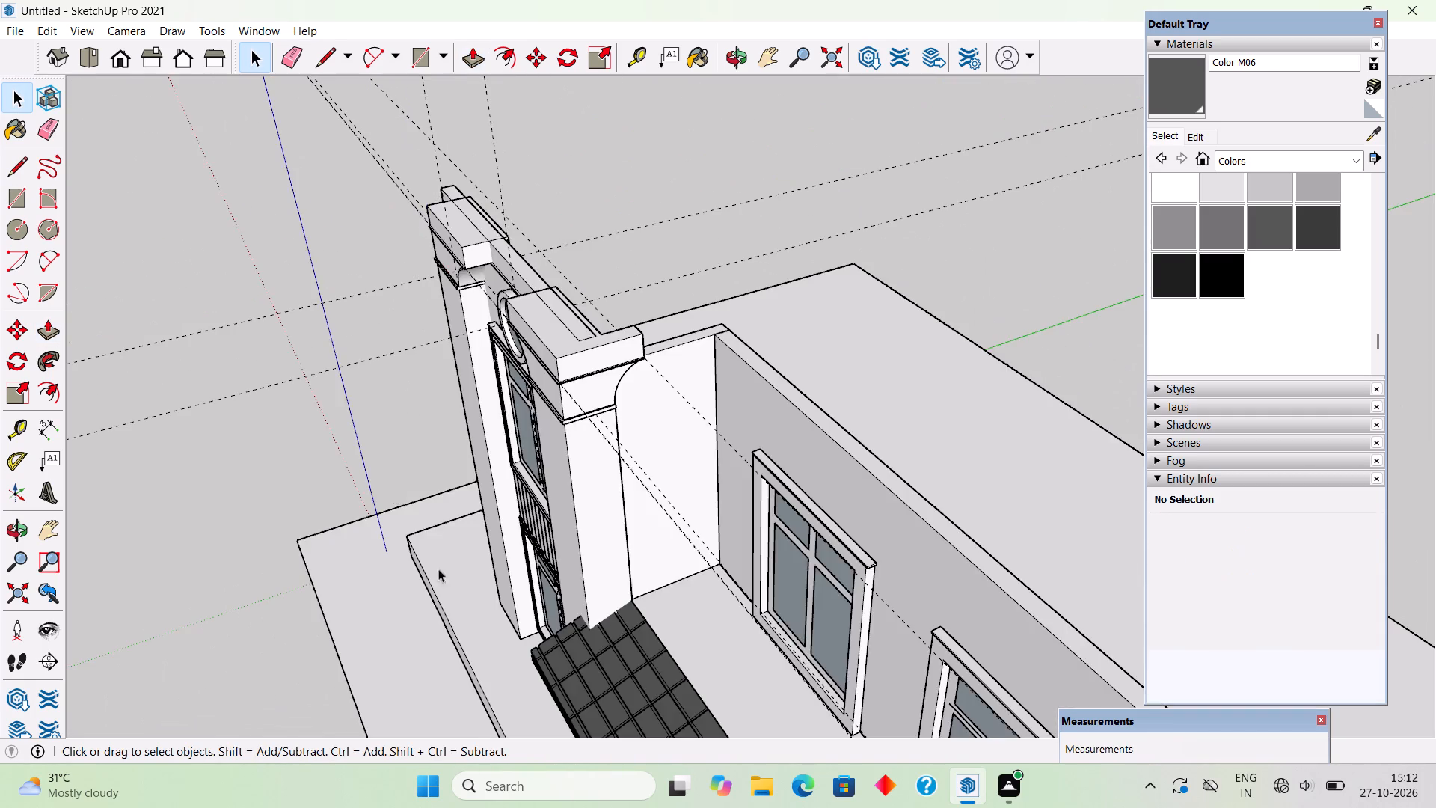
Extrude the 2' square in the upper-floor wall corner up 11' 6" to the level of the neighbouring column's lower moulding.
{"action": "middle_click_drag", "start_coordinate": [582, 507], "coordinate": [808, 335]}
{"action": "scroll", "coordinate": [814, 333], "scroll_direction": "down", "scroll_amount": 9}
{"action": "middle_click_drag", "start_coordinate": [707, 432], "coordinate": [965, 397]}
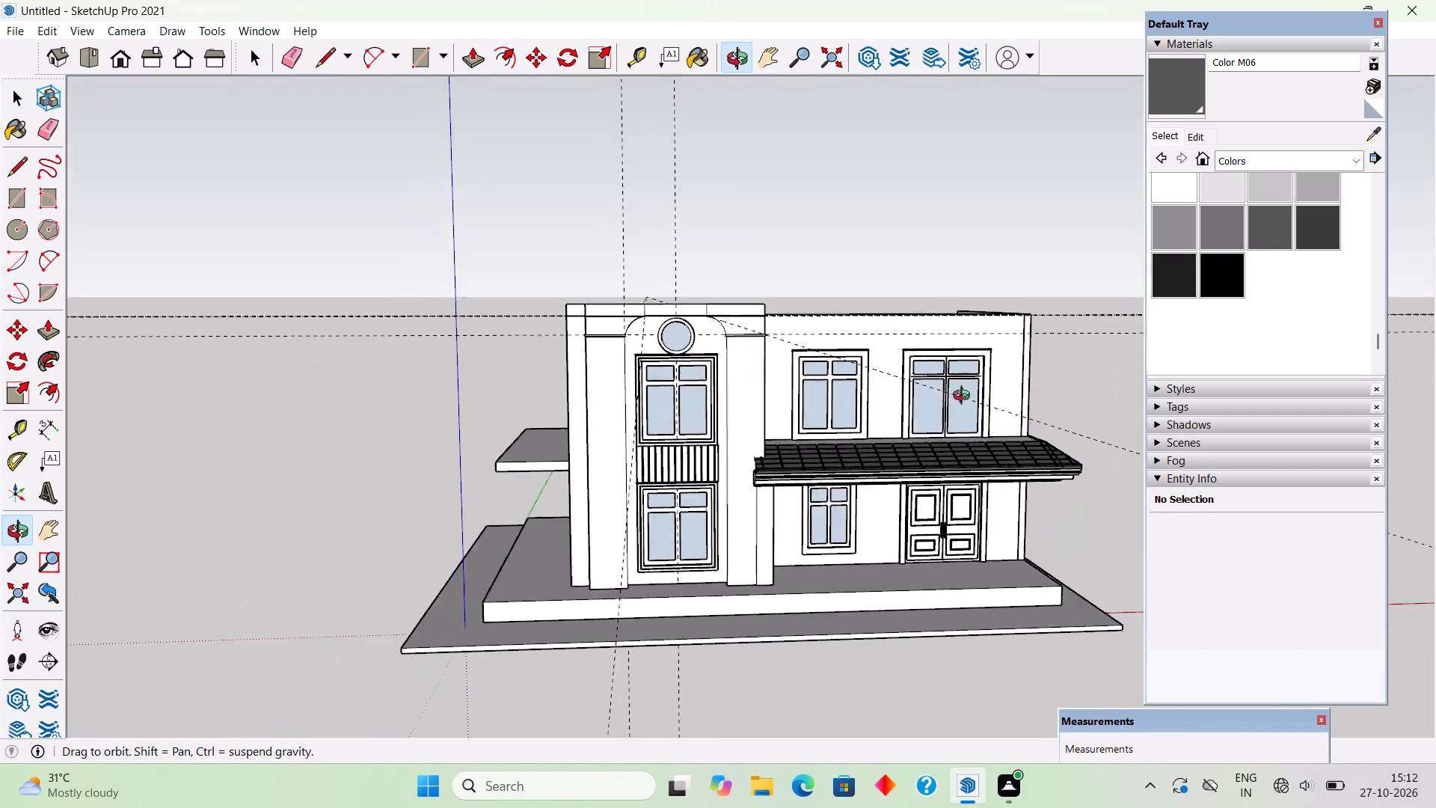
{"action": "middle_click_drag", "start_coordinate": [965, 397], "coordinate": [944, 391]}
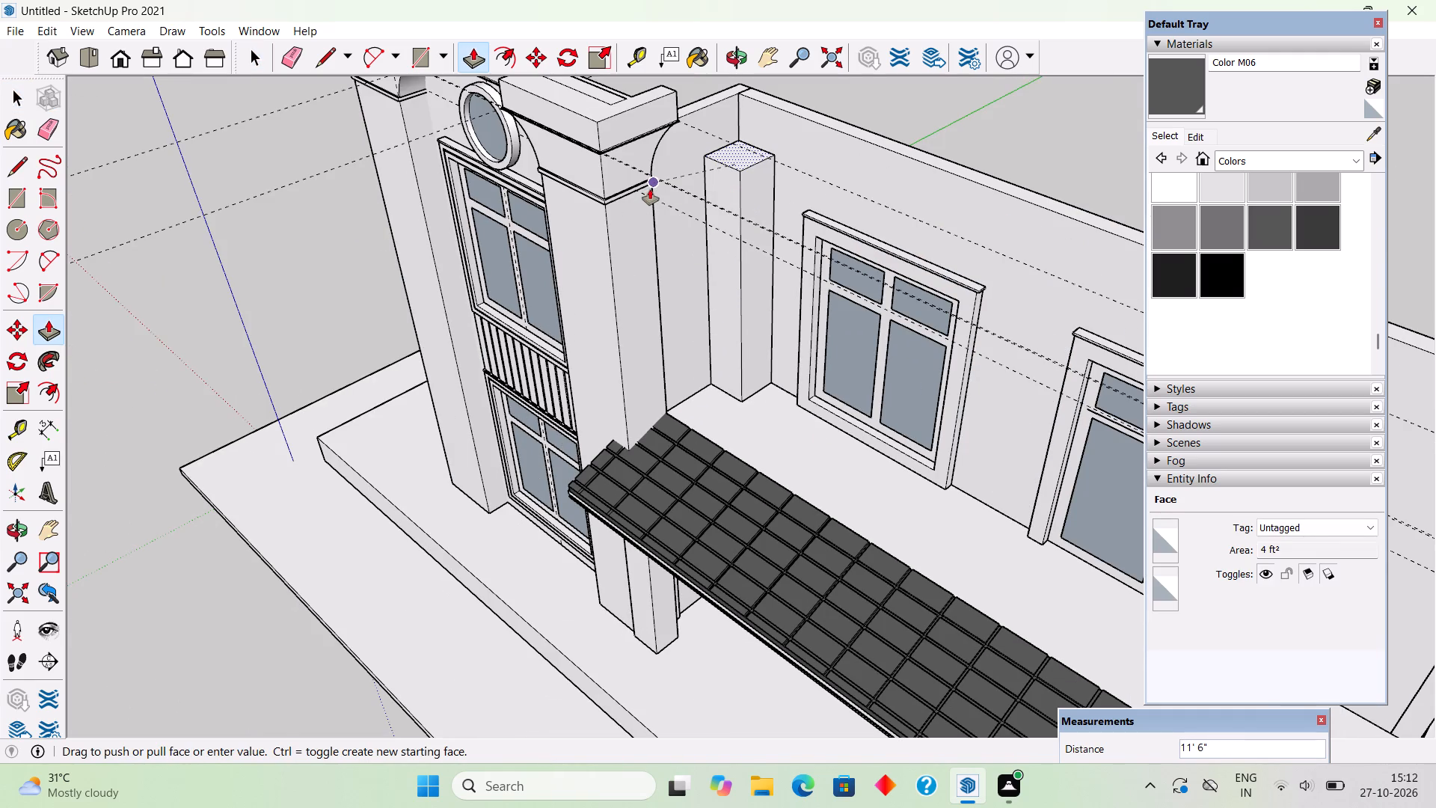
{"action": "left_click", "coordinate": [650, 189]}
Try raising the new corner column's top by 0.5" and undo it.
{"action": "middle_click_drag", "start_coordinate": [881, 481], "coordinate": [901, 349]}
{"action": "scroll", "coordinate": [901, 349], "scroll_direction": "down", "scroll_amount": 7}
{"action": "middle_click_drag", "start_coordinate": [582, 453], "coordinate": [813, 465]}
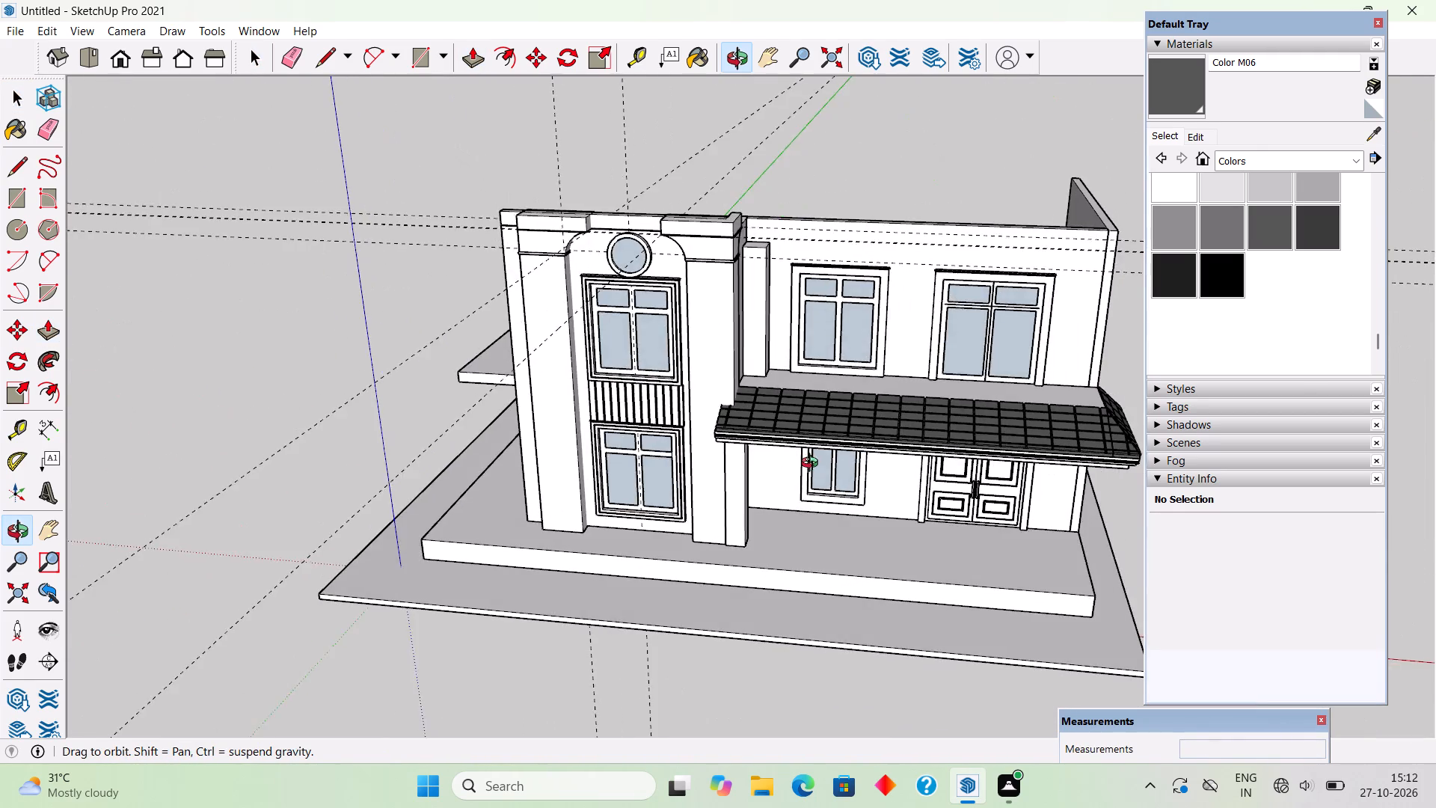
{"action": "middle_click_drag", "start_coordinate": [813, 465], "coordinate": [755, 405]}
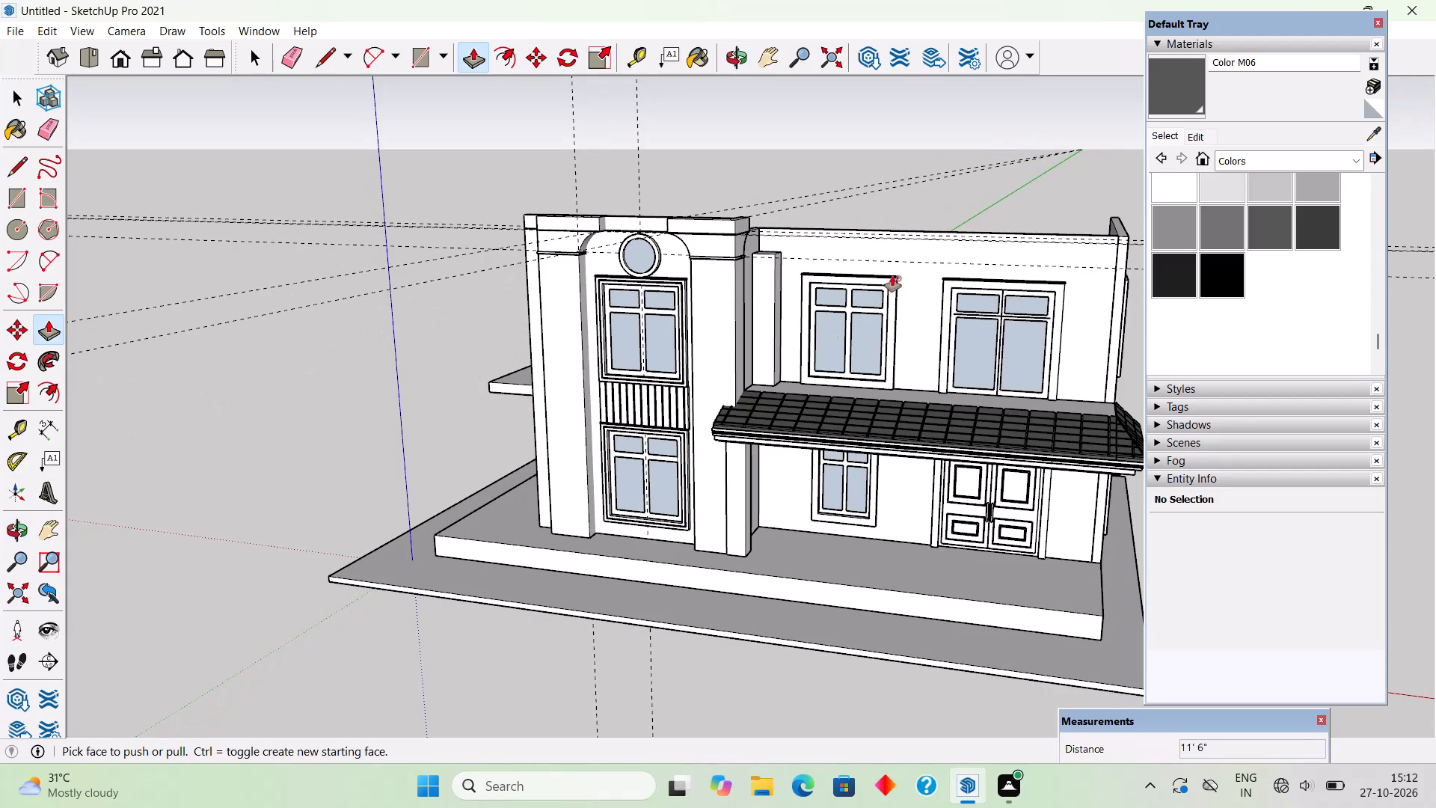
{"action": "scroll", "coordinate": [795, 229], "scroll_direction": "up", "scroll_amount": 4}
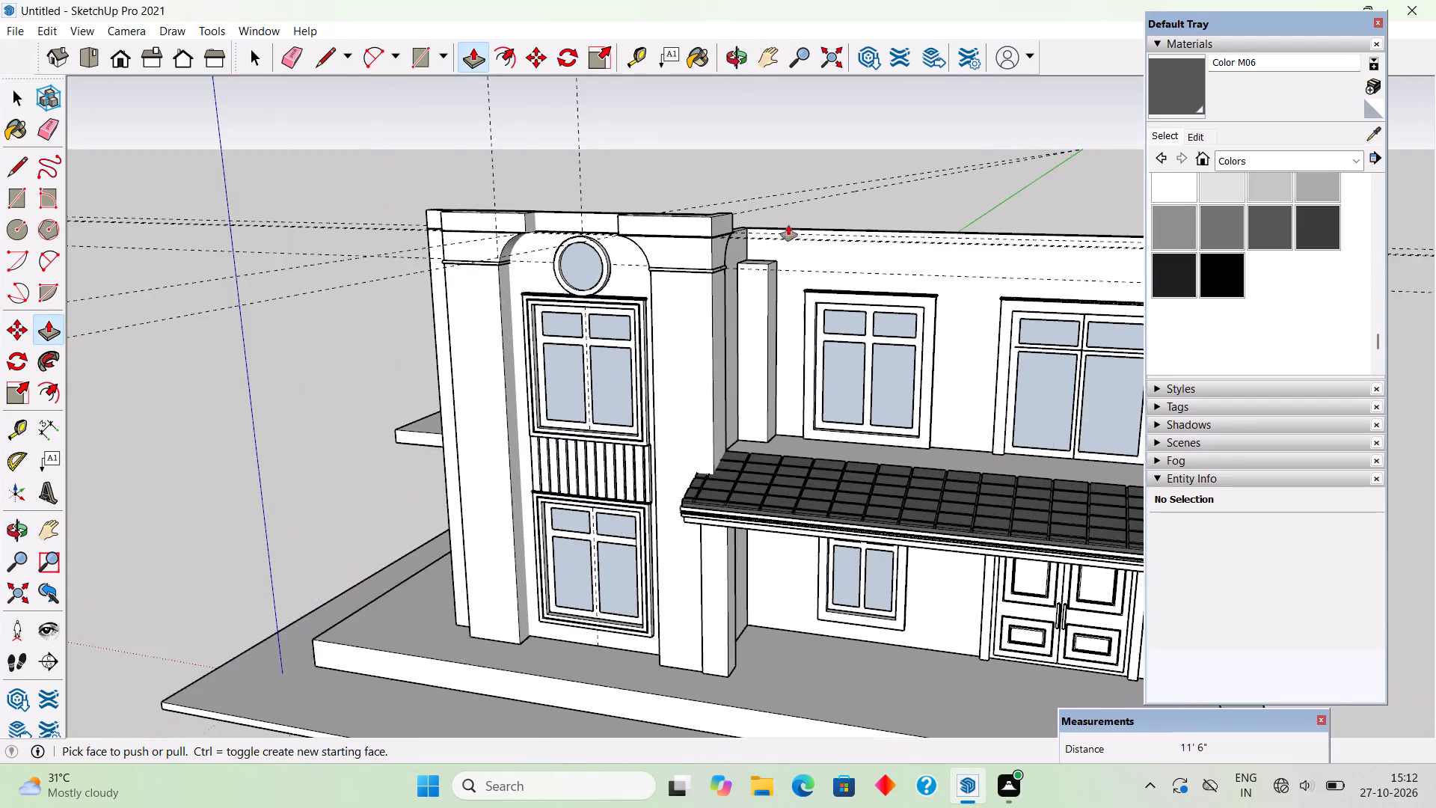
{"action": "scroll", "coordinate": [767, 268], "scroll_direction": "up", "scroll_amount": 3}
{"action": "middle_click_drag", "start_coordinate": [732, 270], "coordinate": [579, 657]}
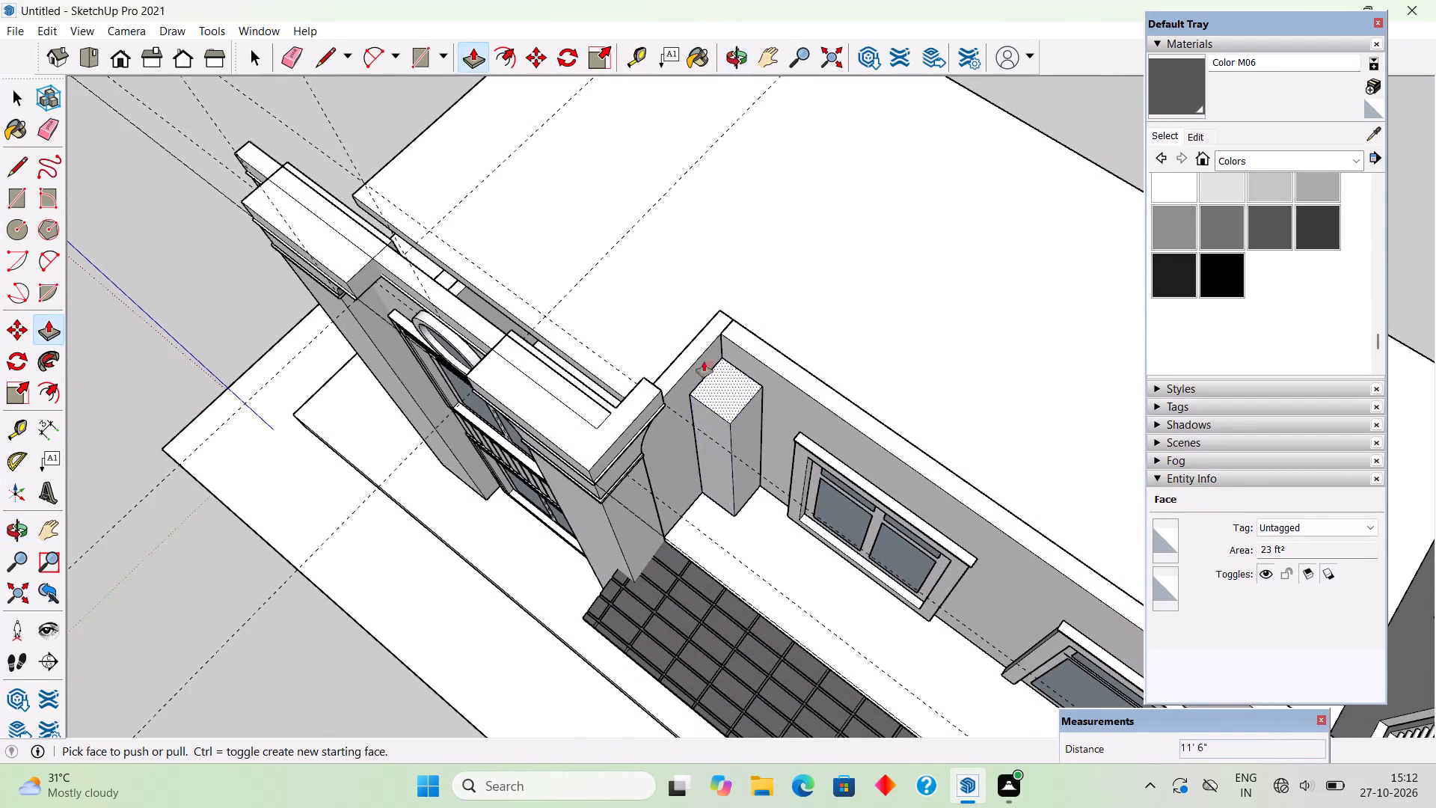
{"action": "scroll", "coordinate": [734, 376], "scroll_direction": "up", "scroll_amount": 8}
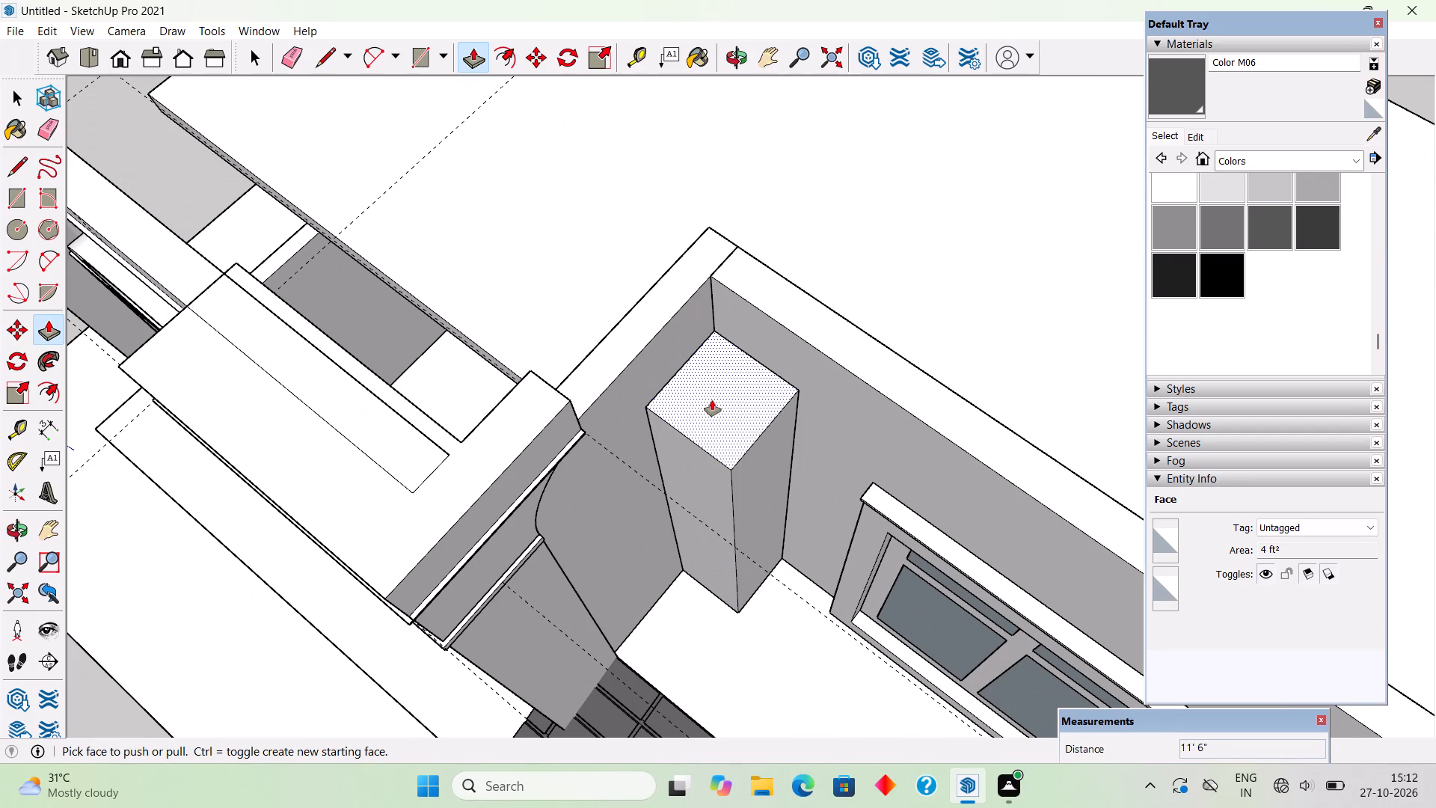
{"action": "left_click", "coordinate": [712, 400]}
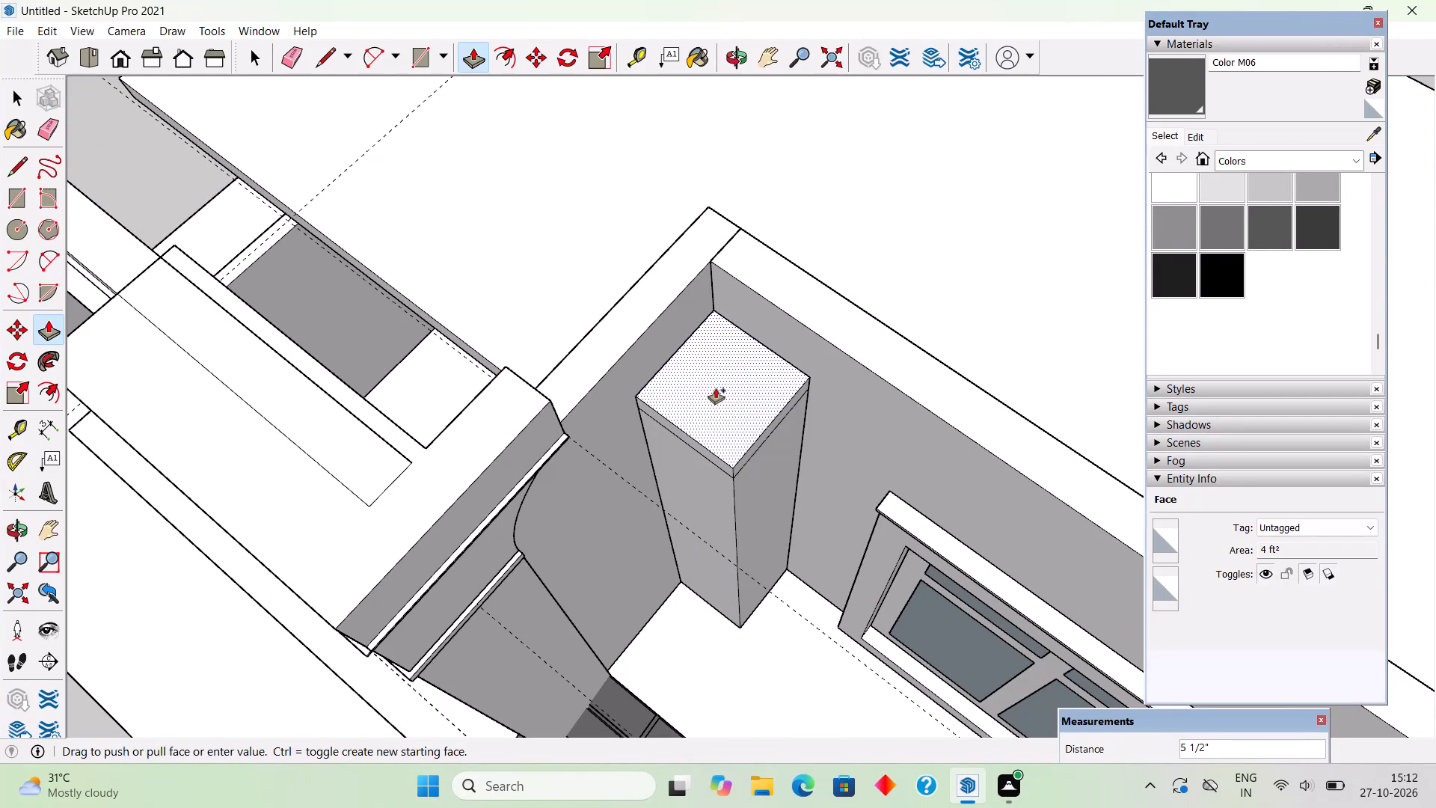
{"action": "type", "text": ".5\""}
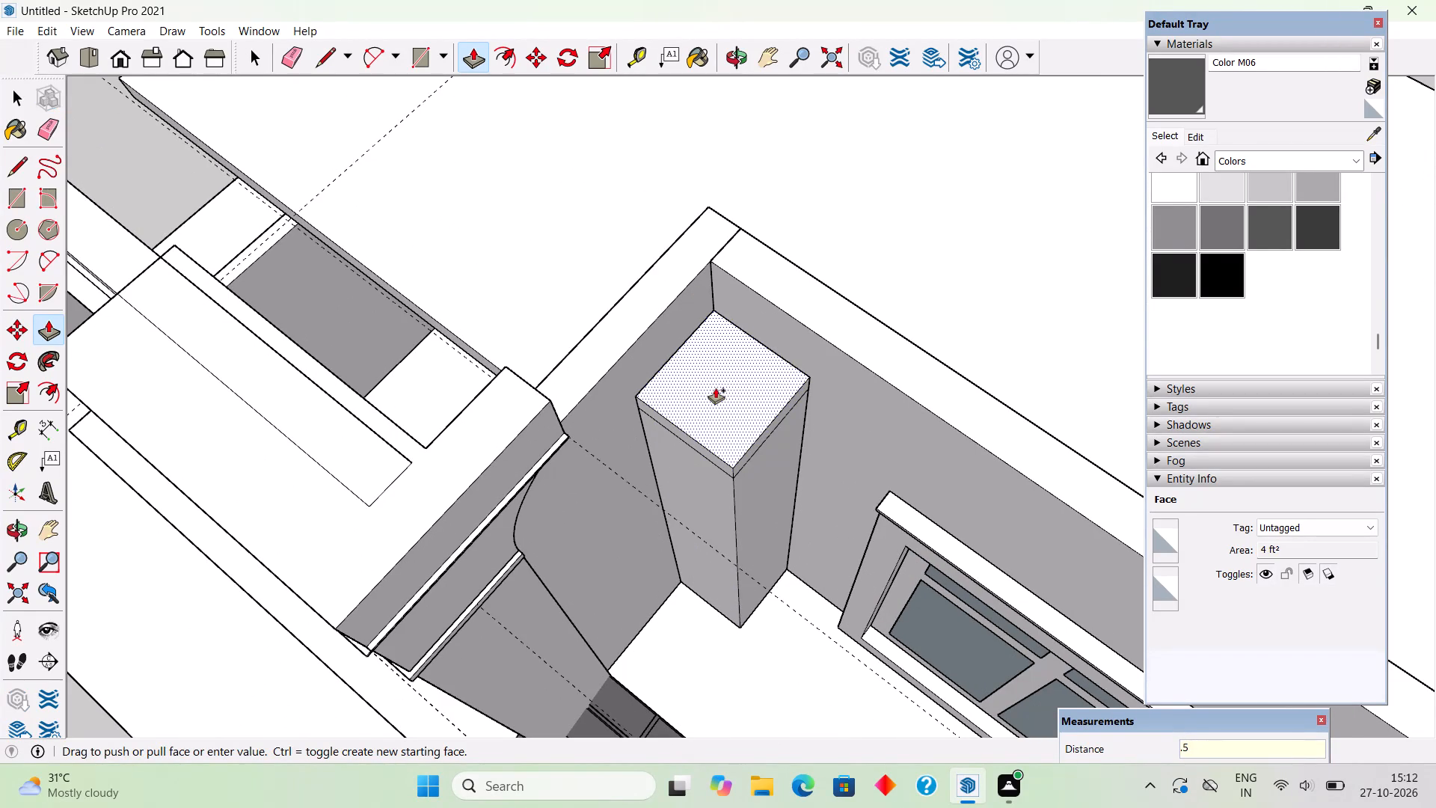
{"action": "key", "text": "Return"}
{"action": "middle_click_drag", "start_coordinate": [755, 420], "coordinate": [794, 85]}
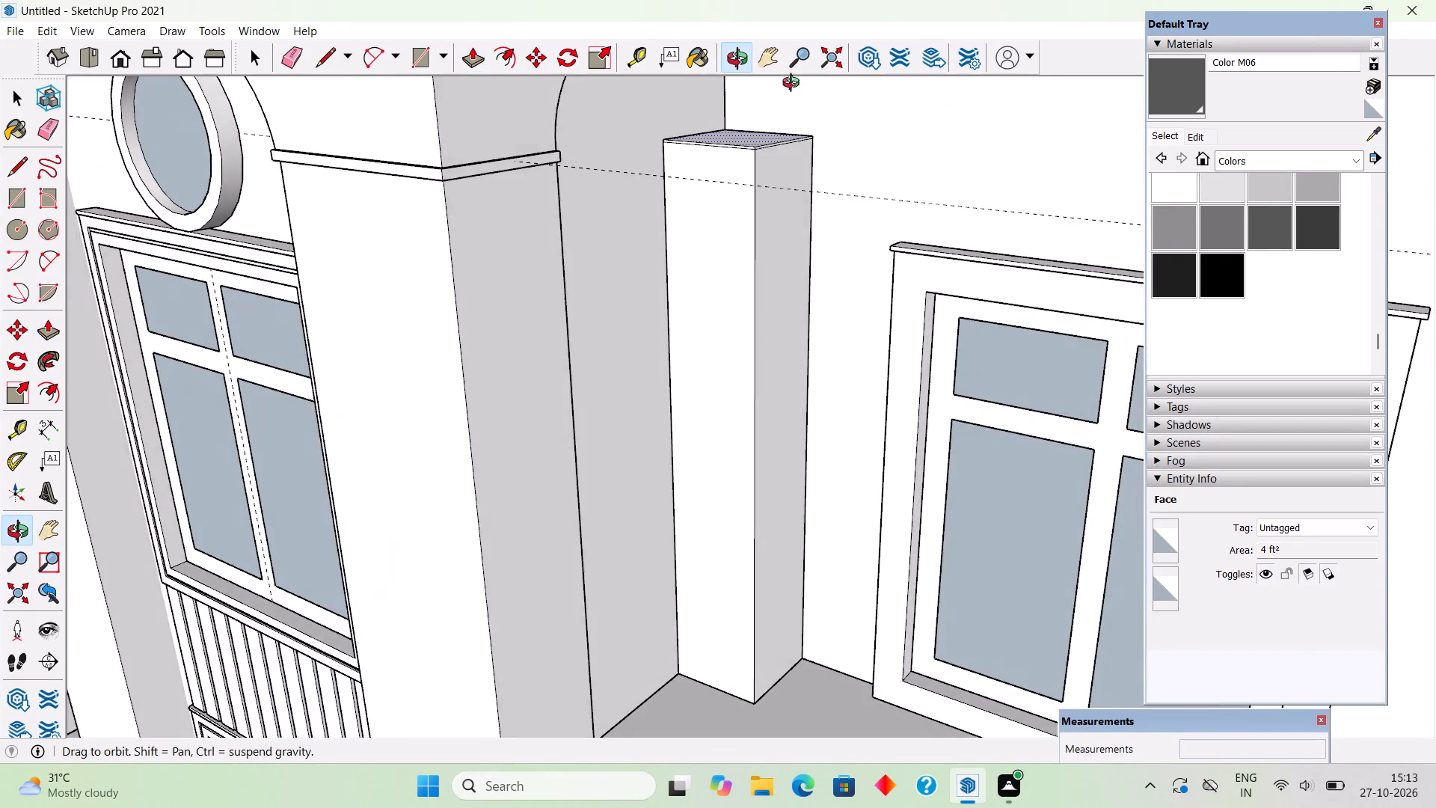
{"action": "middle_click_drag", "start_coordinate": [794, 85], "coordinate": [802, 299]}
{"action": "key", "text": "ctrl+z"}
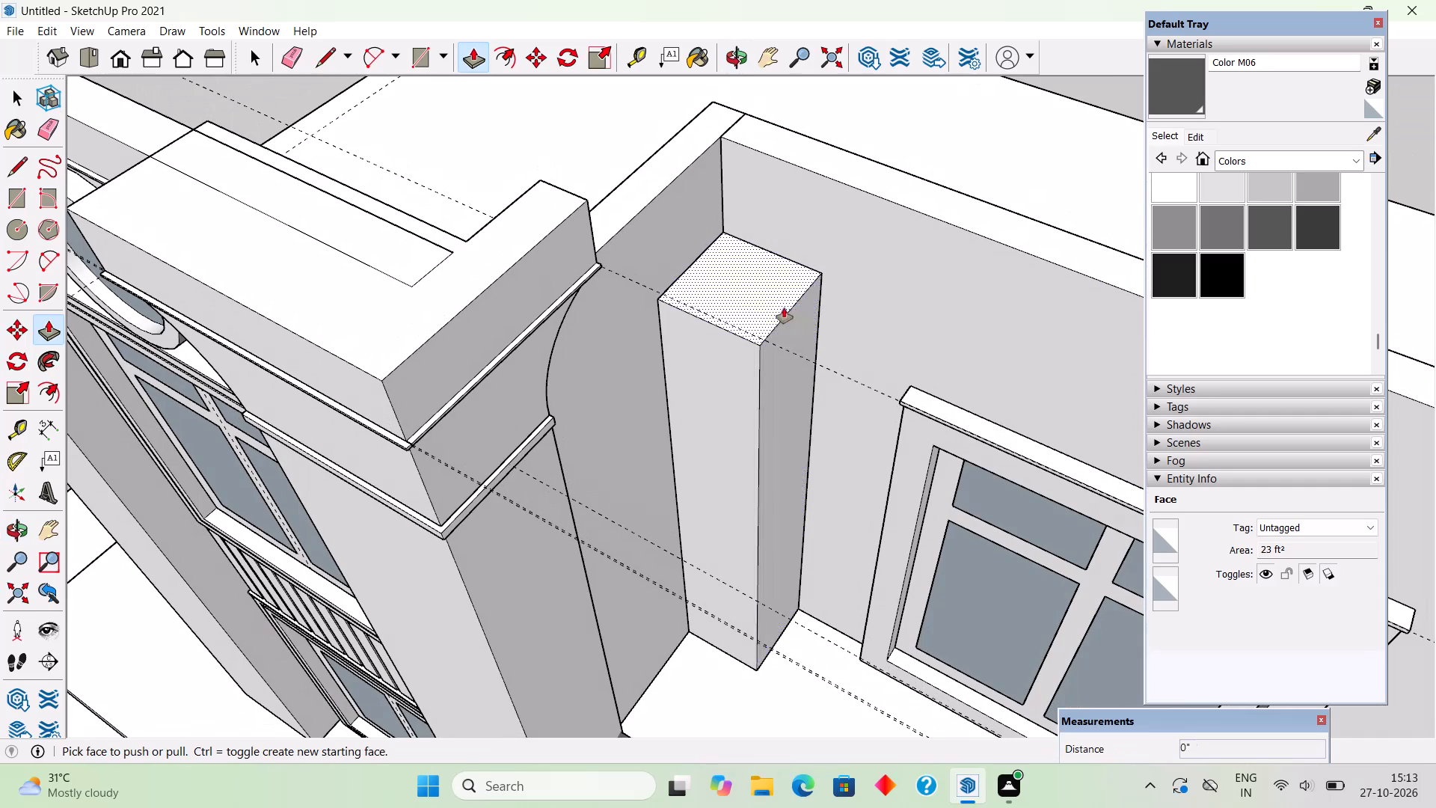
Stack a 1" section on the corner column, topped by one about 1' 8 7/16" high reaching the neighbouring cap's arc.
{"action": "left_click", "coordinate": [784, 307]}
{"action": "type", "text": "1\""}
{"action": "key", "text": "Return"}
{"action": "left_click", "coordinate": [773, 266]}
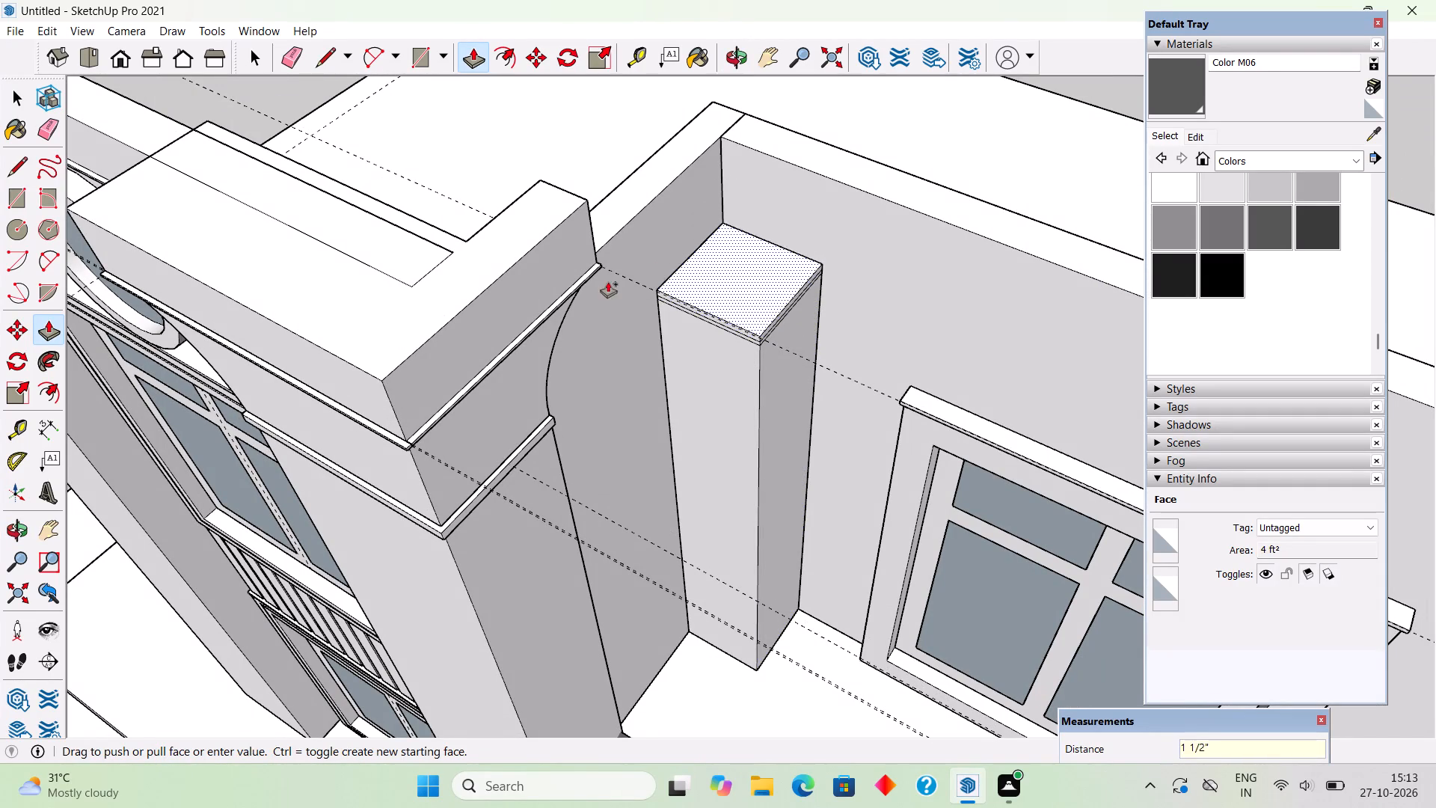
{"action": "left_click", "coordinate": [574, 304]}
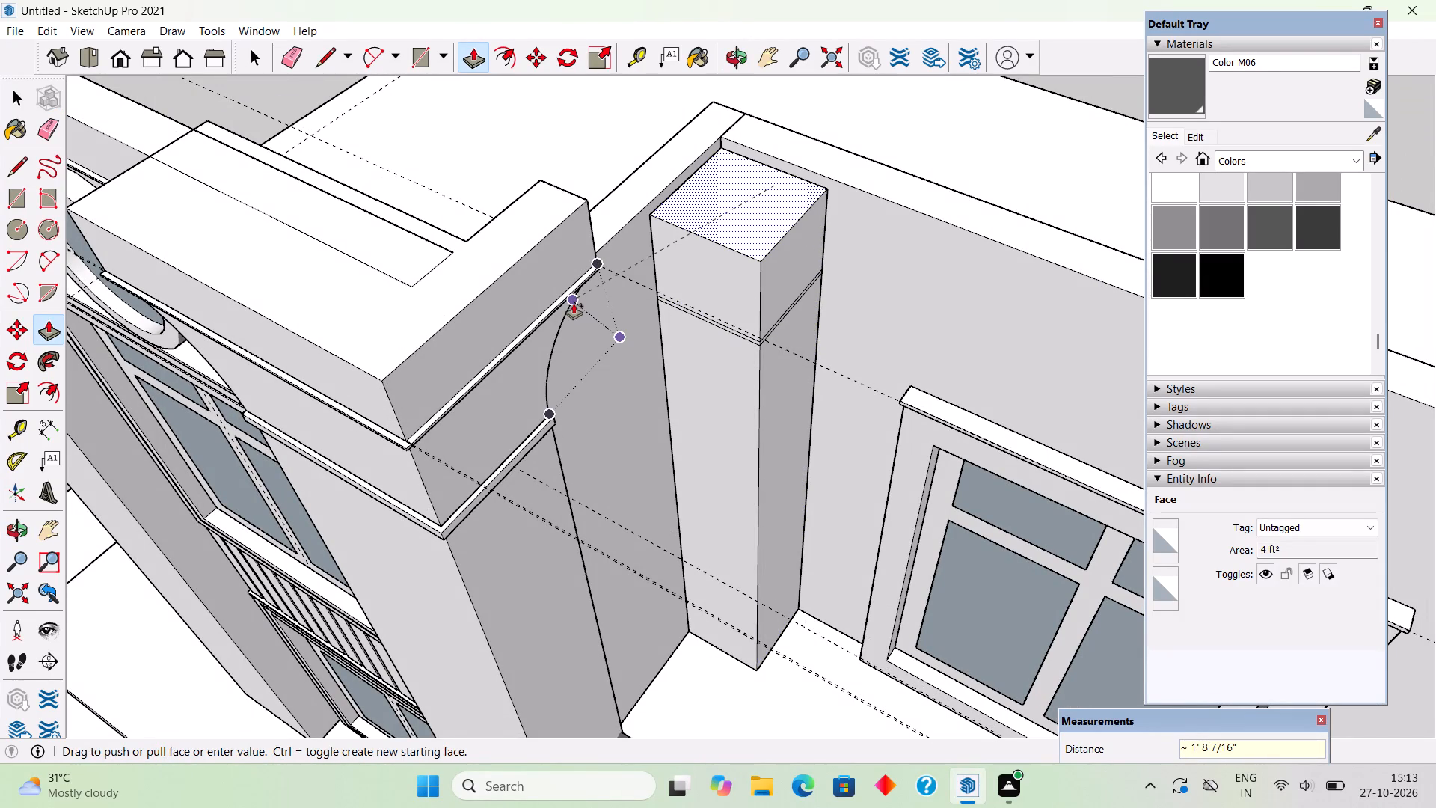
Stack a 0.5" section on the corner column, topped by a block reaching the top level of the neighbouring column's cap.
{"action": "left_click", "coordinate": [731, 218]}
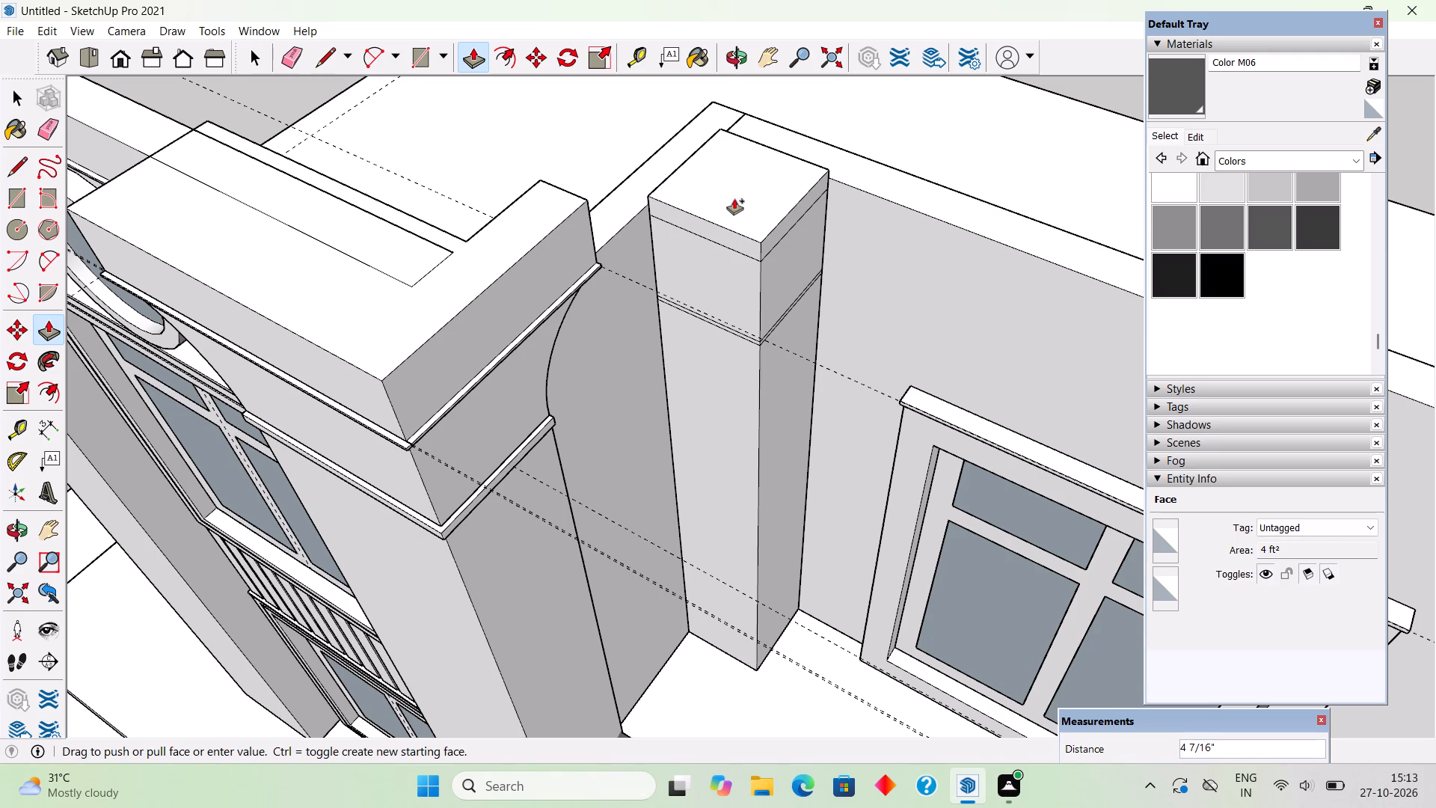
{"action": "middle_click_drag", "start_coordinate": [712, 246], "coordinate": [565, 97]}
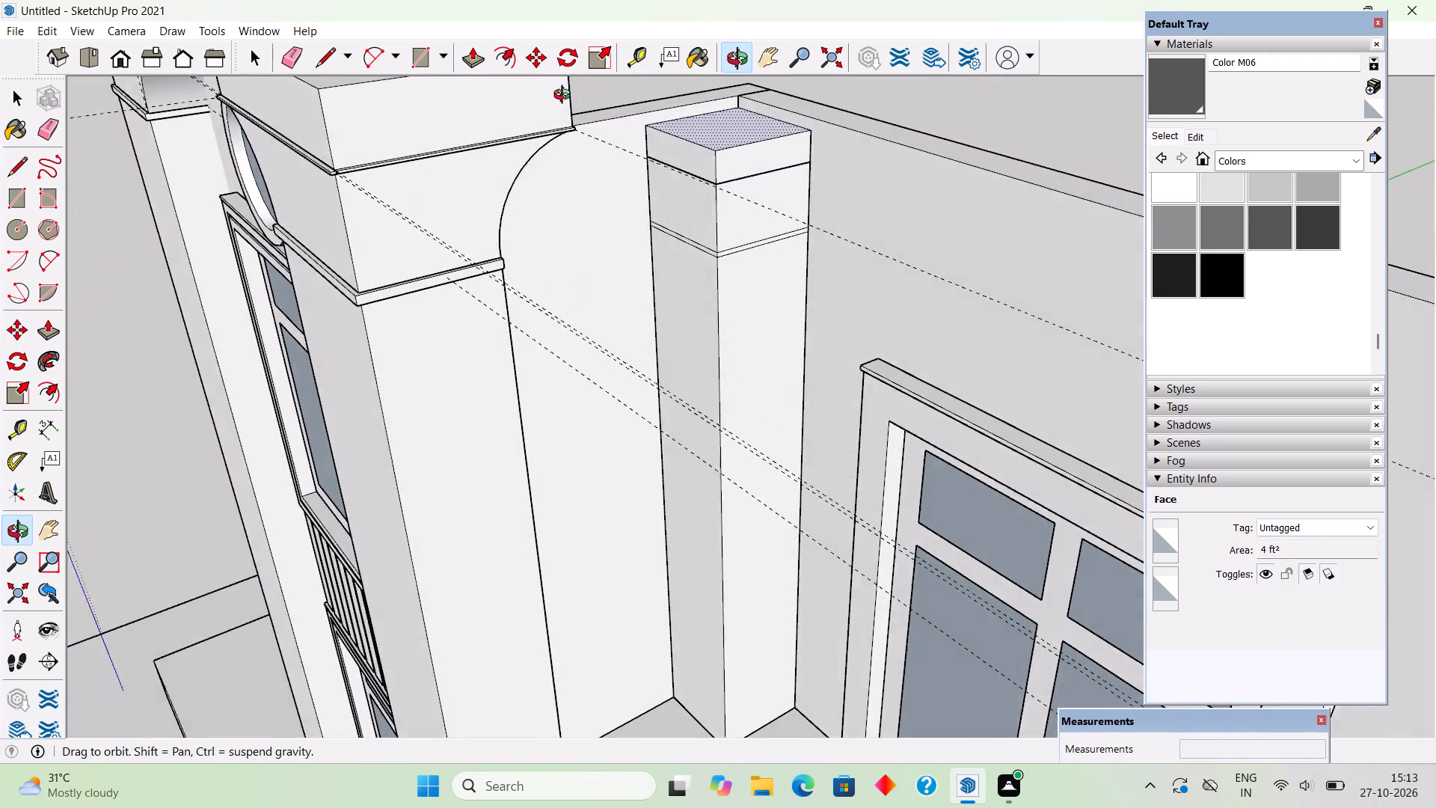
{"action": "middle_click_drag", "start_coordinate": [565, 97], "coordinate": [560, 111]}
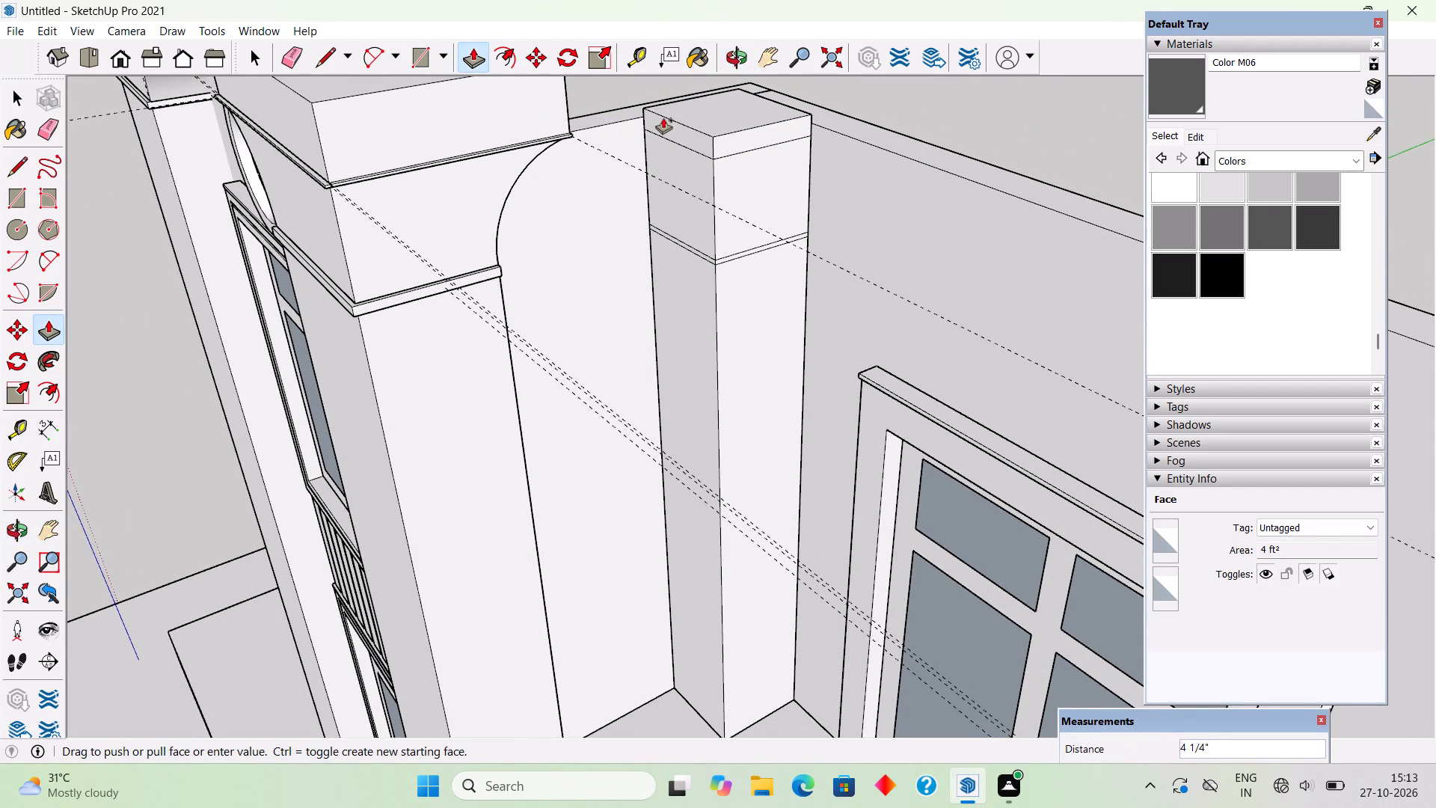
{"action": "type", "text": ".5\""}
{"action": "key", "text": "Return"}
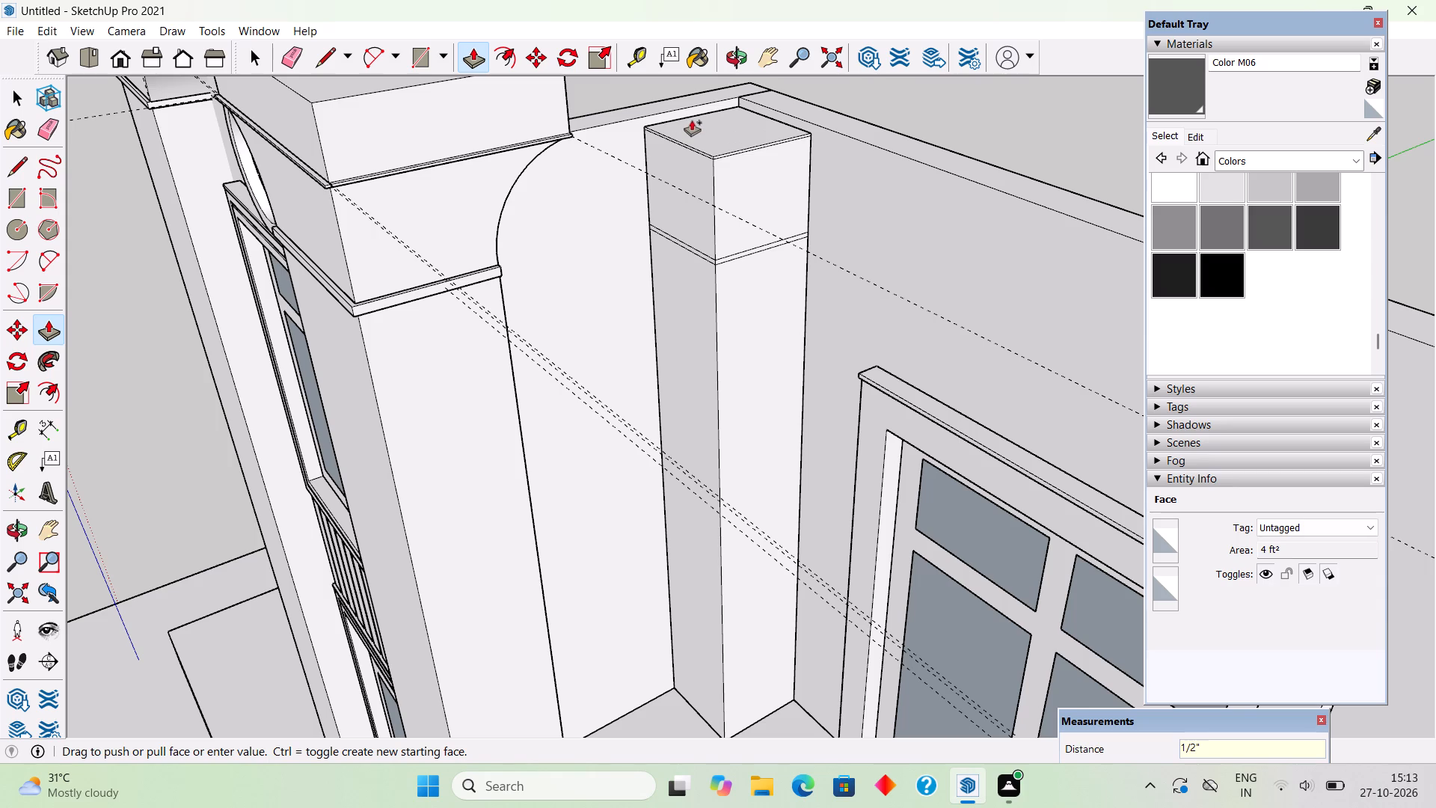
{"action": "left_click", "coordinate": [693, 120]}
{"action": "scroll", "coordinate": [692, 106], "scroll_direction": "down", "scroll_amount": 6}
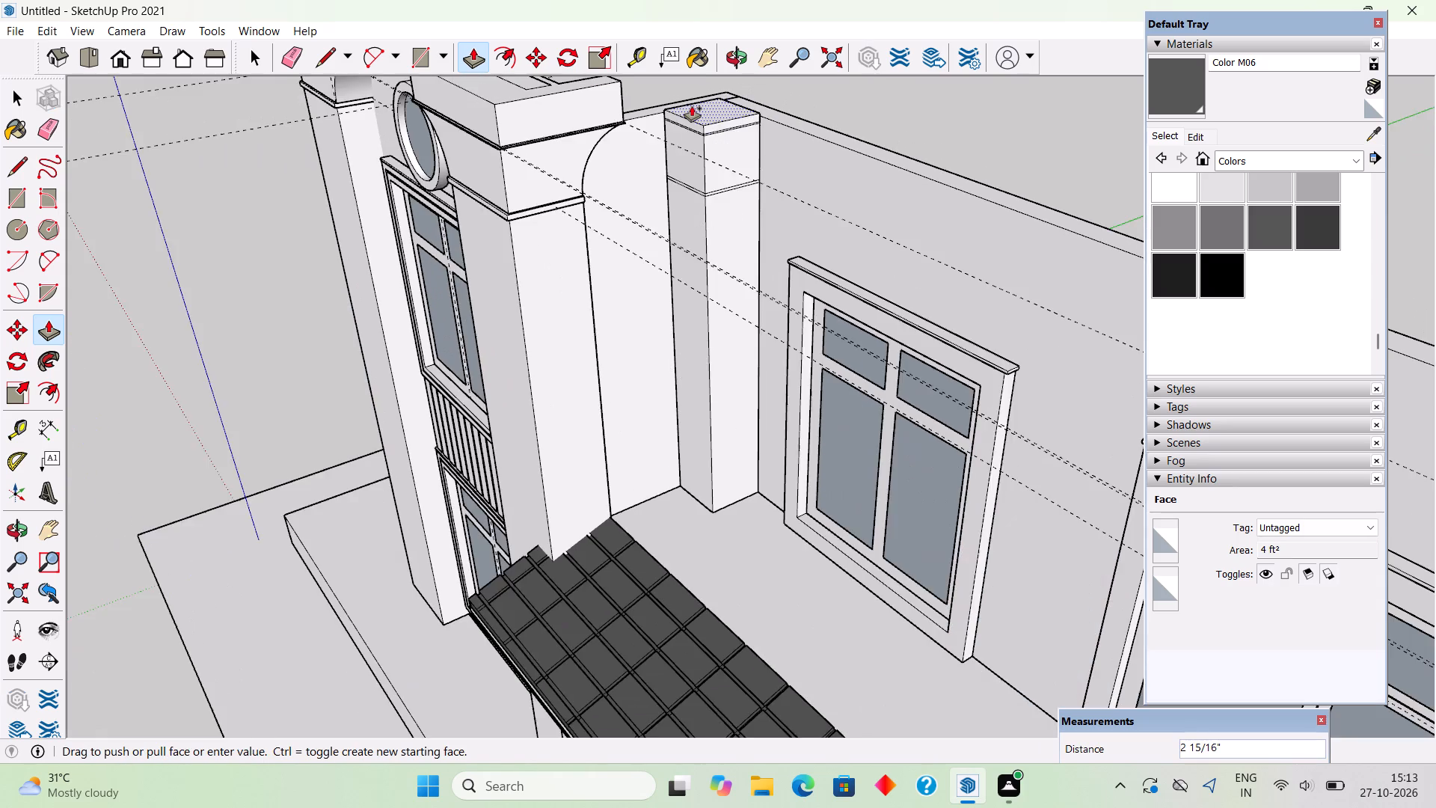
{"action": "scroll", "coordinate": [692, 106], "scroll_direction": "down", "scroll_amount": 3}
{"action": "left_click", "coordinate": [640, 87]}
Extrude the corner column's lower thin band outward by 1" on its front and exposed side to form a moulding.
{"action": "scroll", "coordinate": [774, 344], "scroll_direction": "down", "scroll_amount": 5}
{"action": "middle_click_drag", "start_coordinate": [857, 407], "coordinate": [1023, 274]}
{"action": "key", "text": "space"}
{"action": "scroll", "coordinate": [700, 271], "scroll_direction": "up", "scroll_amount": 7}
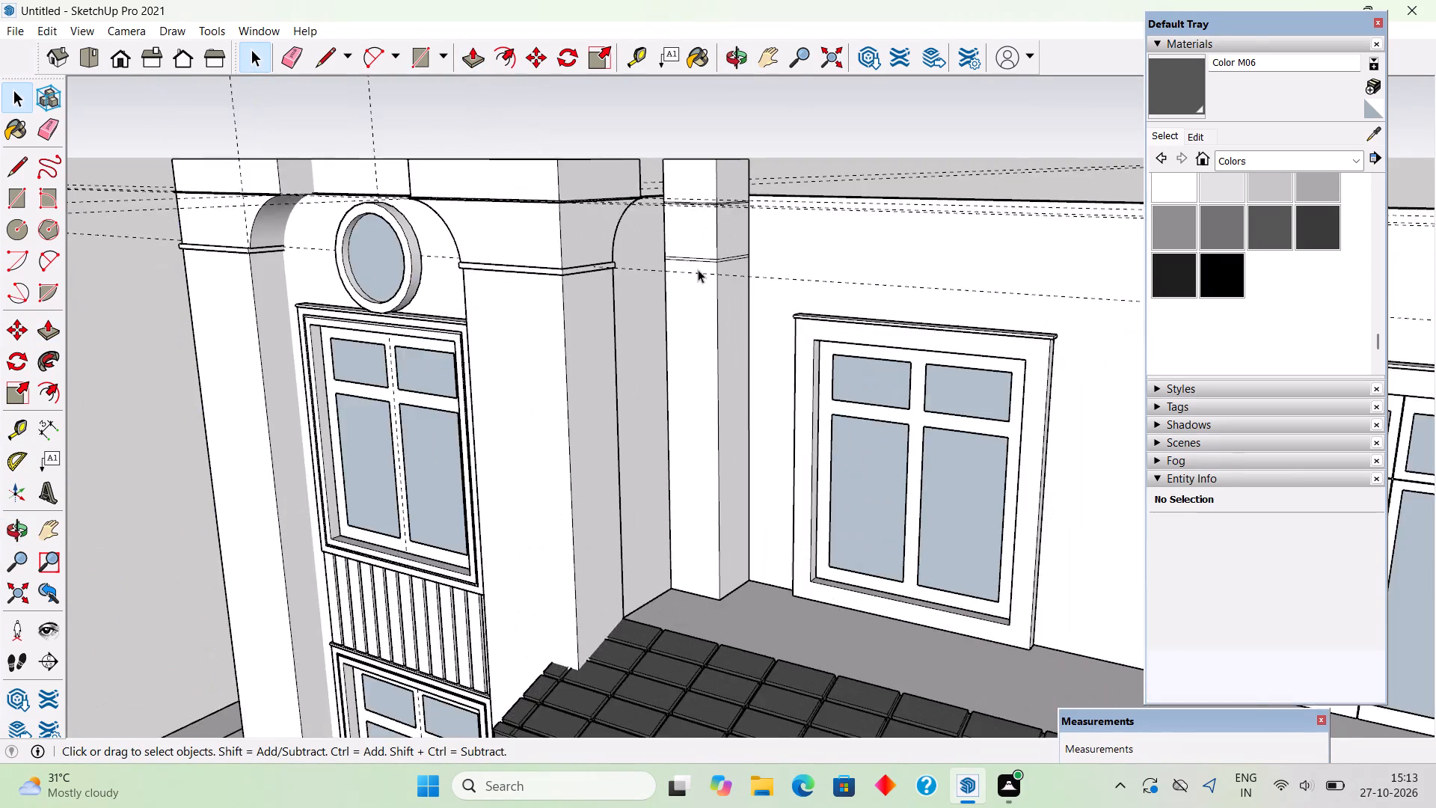
{"action": "scroll", "coordinate": [698, 269], "scroll_direction": "up", "scroll_amount": 9}
{"action": "middle_click_drag", "start_coordinate": [705, 265], "coordinate": [800, 305]}
{"action": "scroll", "coordinate": [733, 261], "scroll_direction": "up", "scroll_amount": 4}
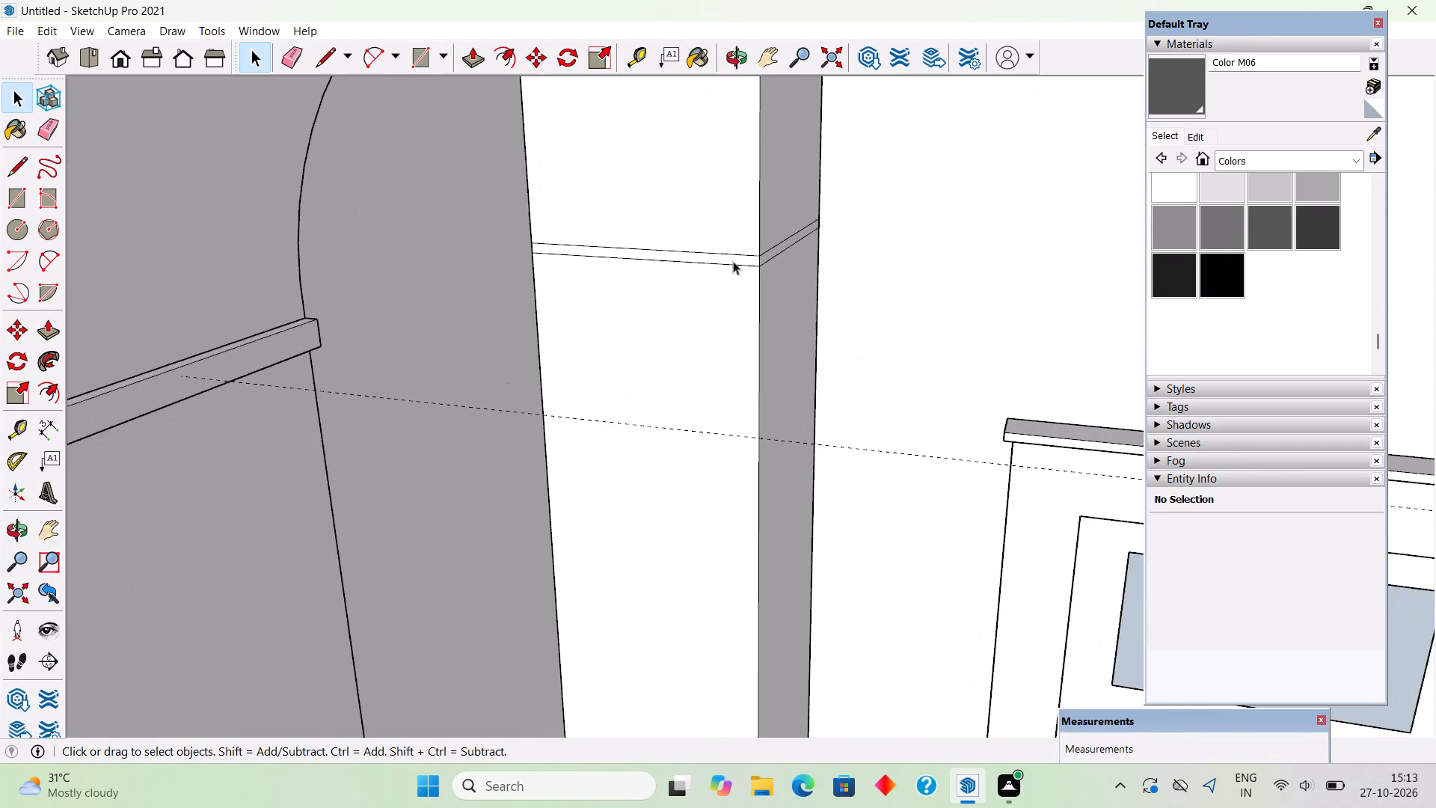
{"action": "left_click", "coordinate": [733, 261]}
{"action": "scroll", "coordinate": [733, 261], "scroll_direction": "up", "scroll_amount": 1}
{"action": "left_click", "coordinate": [735, 256]}
{"action": "scroll", "coordinate": [737, 255], "scroll_direction": "up", "scroll_amount": 3}
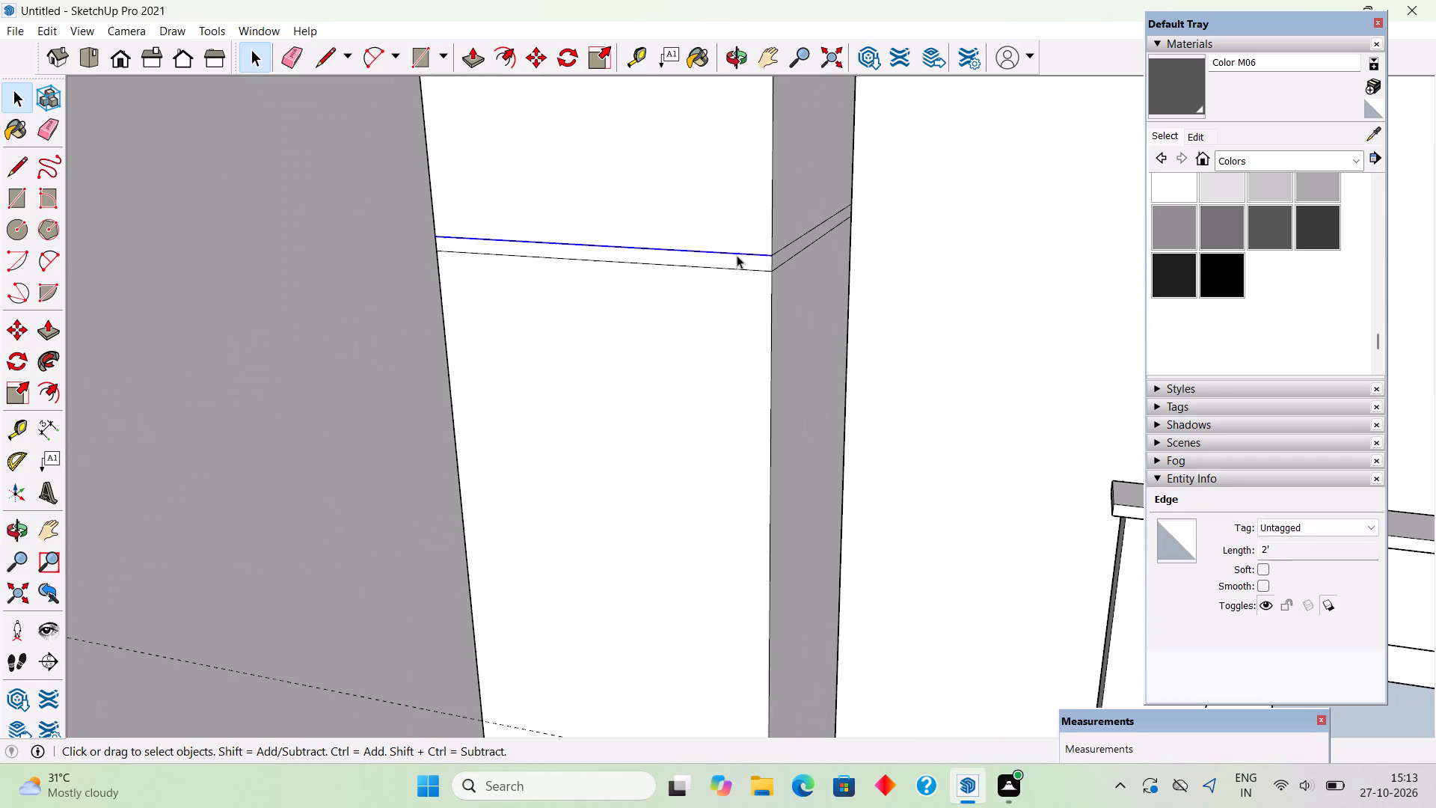
{"action": "key", "text": "p"}
{"action": "left_click", "coordinate": [749, 266]}
{"action": "type", "text": "1\""}
{"action": "key", "text": "Return"}
{"action": "left_click", "coordinate": [789, 252]}
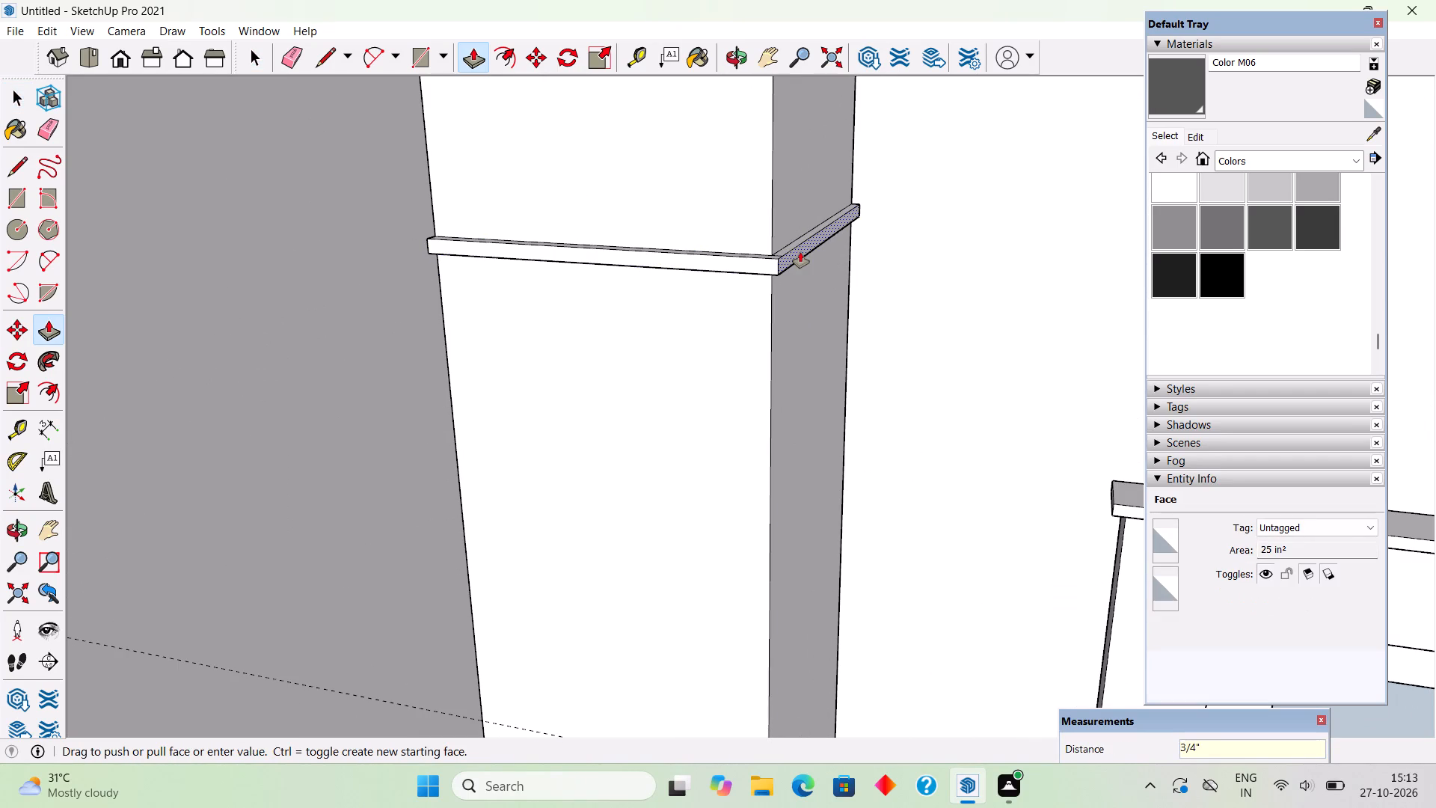
{"action": "type", "text": "1\""}
{"action": "key", "text": "Return"}
{"action": "scroll", "coordinate": [812, 330], "scroll_direction": "down", "scroll_amount": 10}
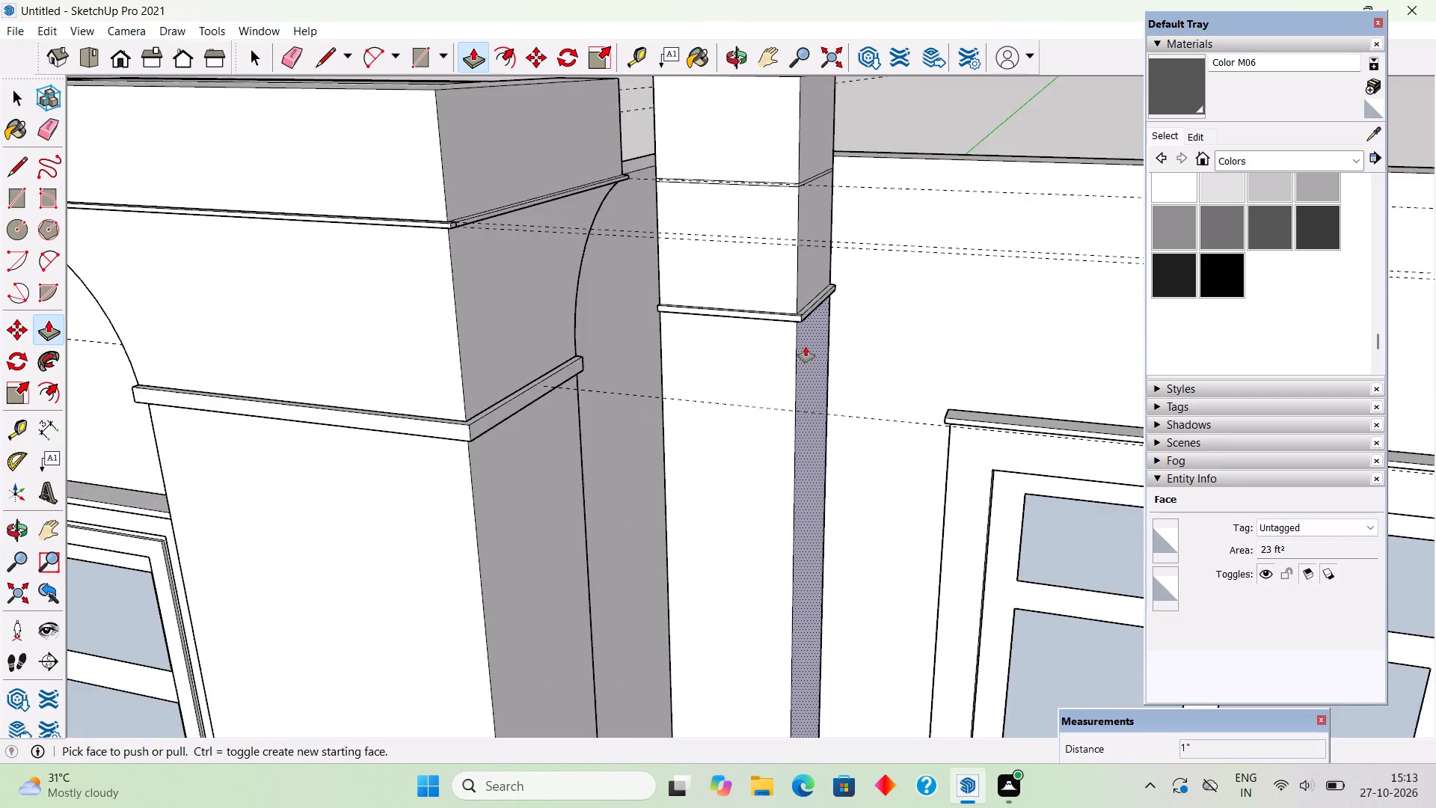
Extrude the corner column's upper thin band outward by the same 1" on its front and exposed side, and clear the selection.
{"action": "scroll", "coordinate": [763, 207], "scroll_direction": "up", "scroll_amount": 8}
{"action": "double_click", "coordinate": [782, 198]}
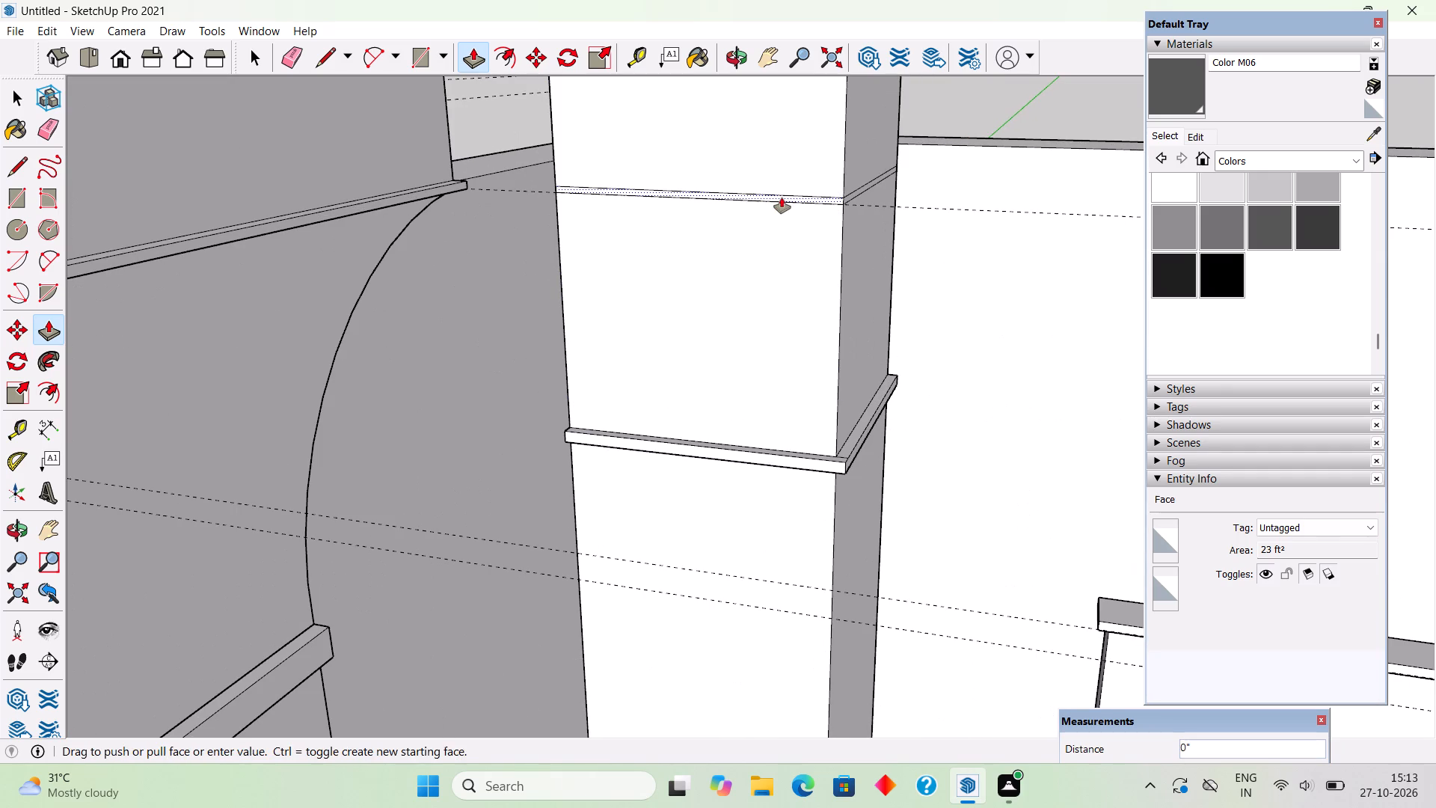
{"action": "left_click", "coordinate": [854, 193]}
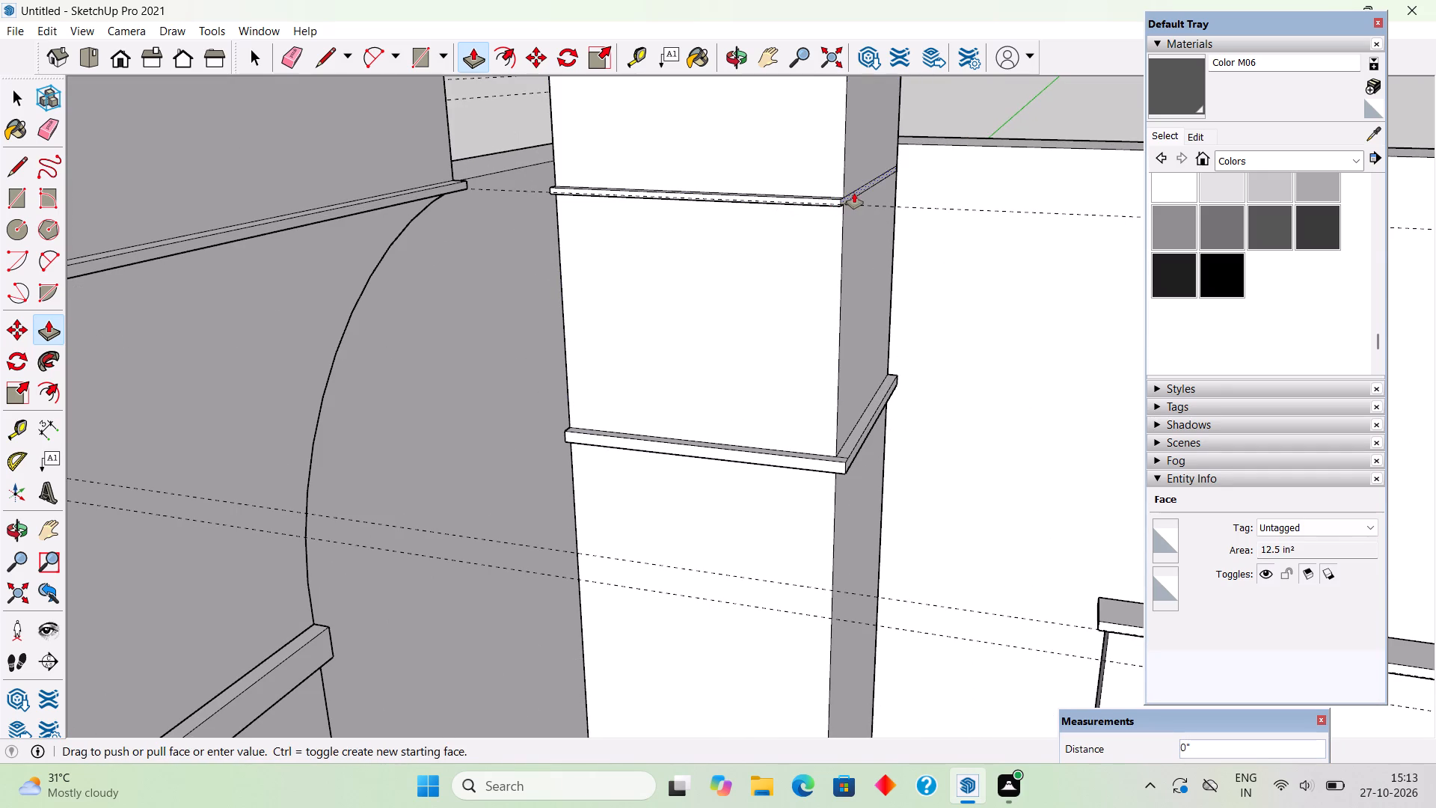
{"action": "left_click", "coordinate": [854, 193]}
{"action": "scroll", "coordinate": [838, 340], "scroll_direction": "down", "scroll_amount": 13}
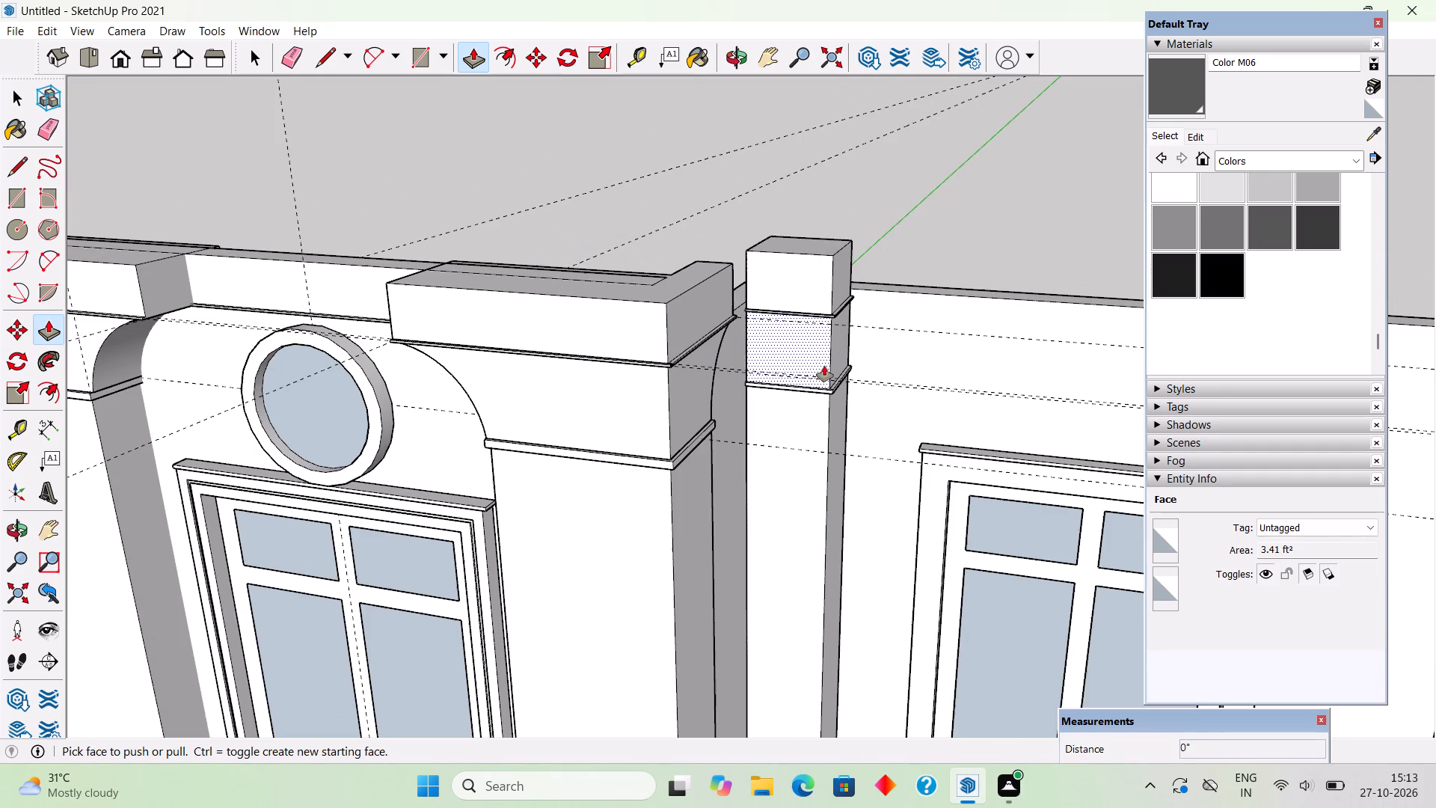
{"action": "key", "text": "space"}
{"action": "scroll", "coordinate": [824, 366], "scroll_direction": "down", "scroll_amount": 6}
{"action": "left_click", "coordinate": [872, 225]}
Examine the house front with the new corner column and the open side of the building from several angles.
{"action": "scroll", "coordinate": [859, 334], "scroll_direction": "down", "scroll_amount": 5}
{"action": "middle_click_drag", "start_coordinate": [822, 494], "coordinate": [633, 308]}
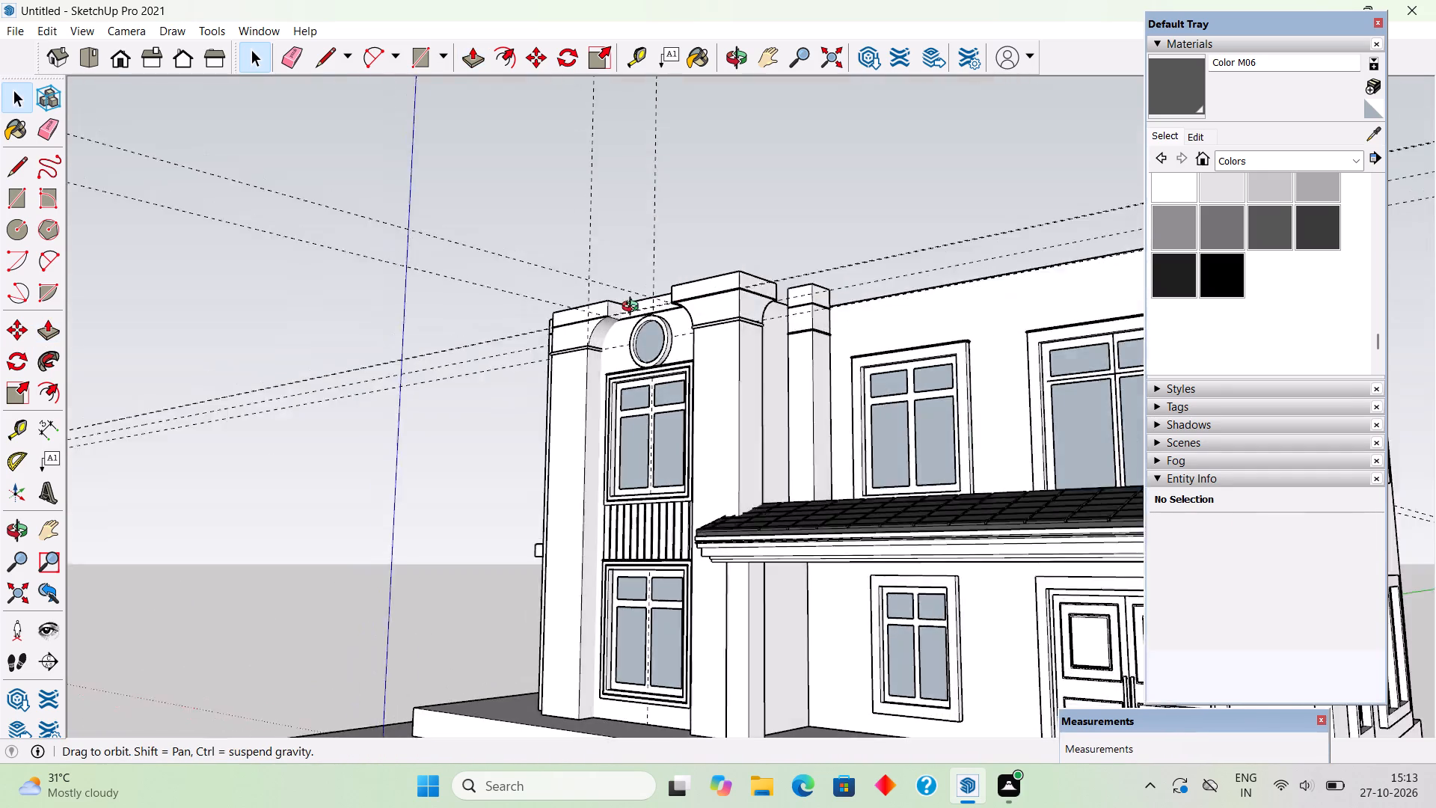
{"action": "middle_click_drag", "start_coordinate": [633, 308], "coordinate": [672, 346]}
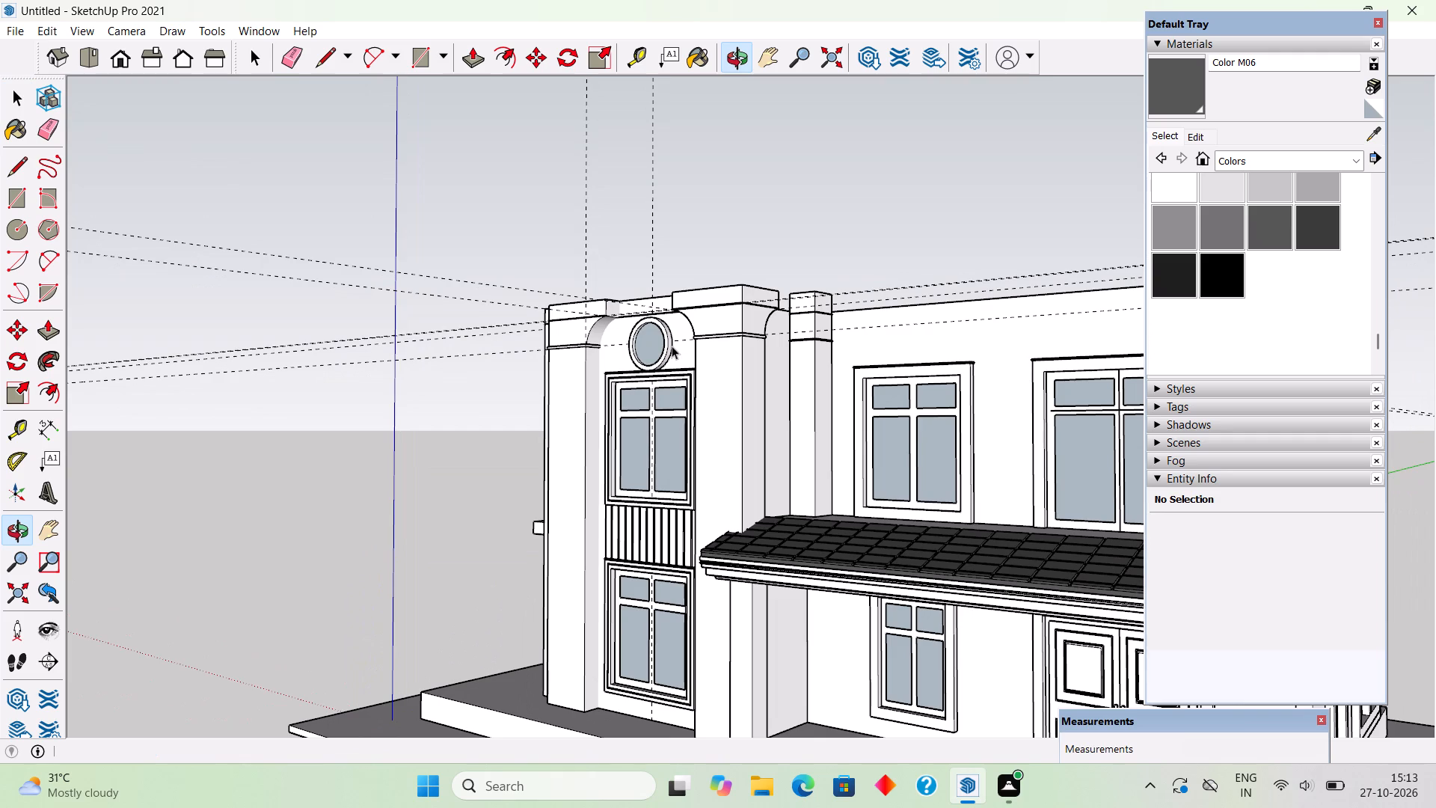
{"action": "middle_click_drag", "start_coordinate": [776, 337], "coordinate": [776, 372]}
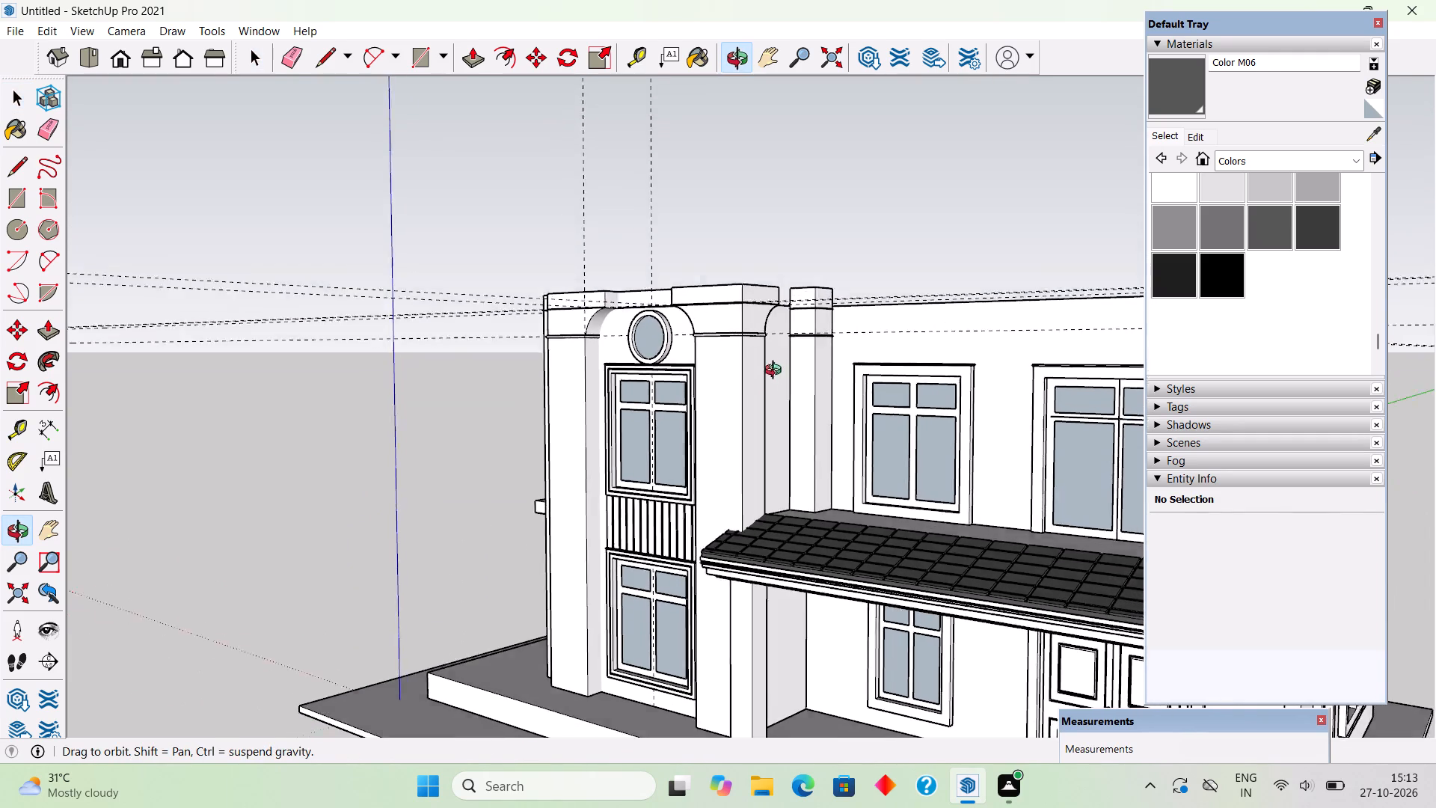
{"action": "middle_click_drag", "start_coordinate": [776, 372], "coordinate": [675, 427]}
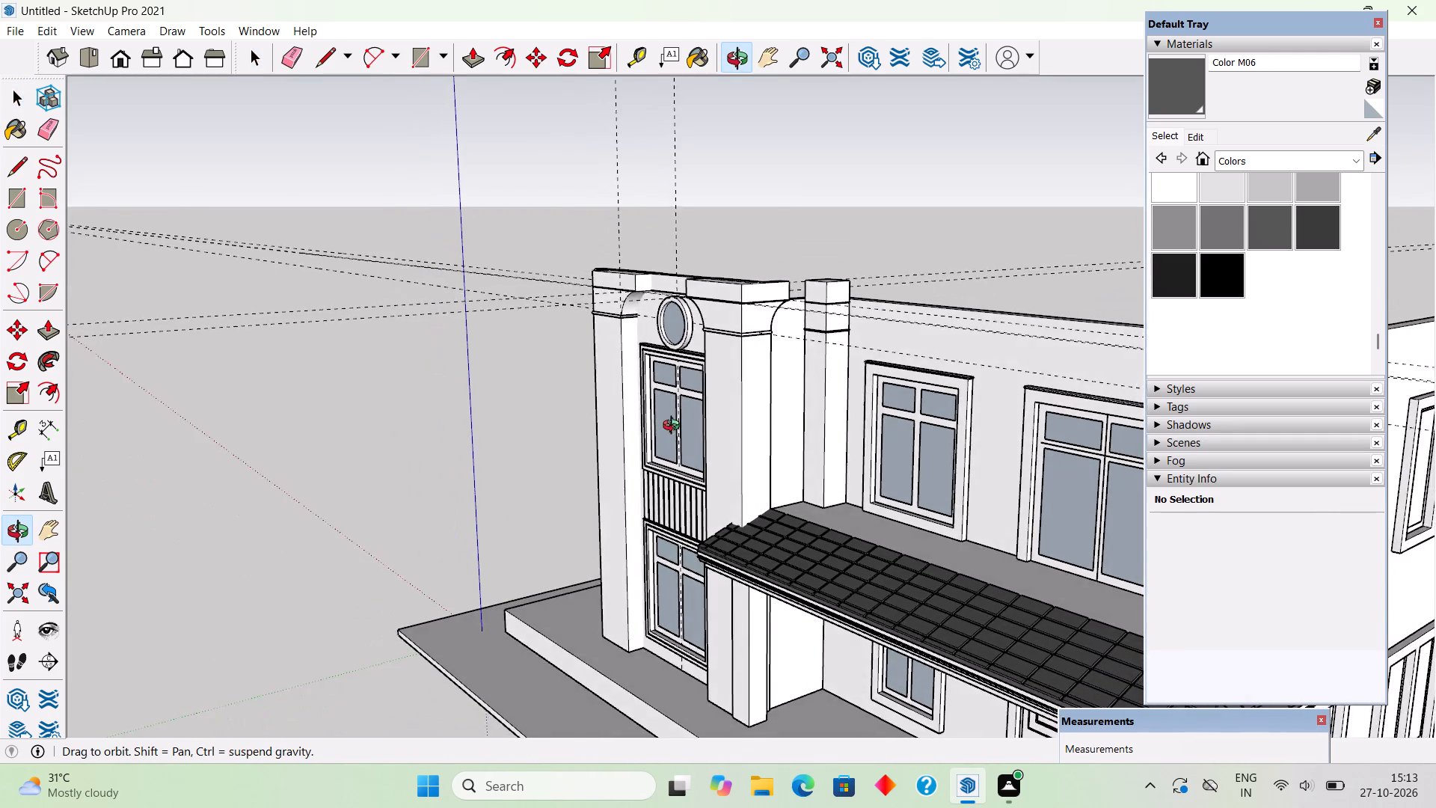
{"action": "middle_click_drag", "start_coordinate": [675, 427], "coordinate": [864, 470]}
{"action": "scroll", "coordinate": [864, 470], "scroll_direction": "down", "scroll_amount": 3}
{"action": "middle_click_drag", "start_coordinate": [783, 393], "coordinate": [942, 554]}
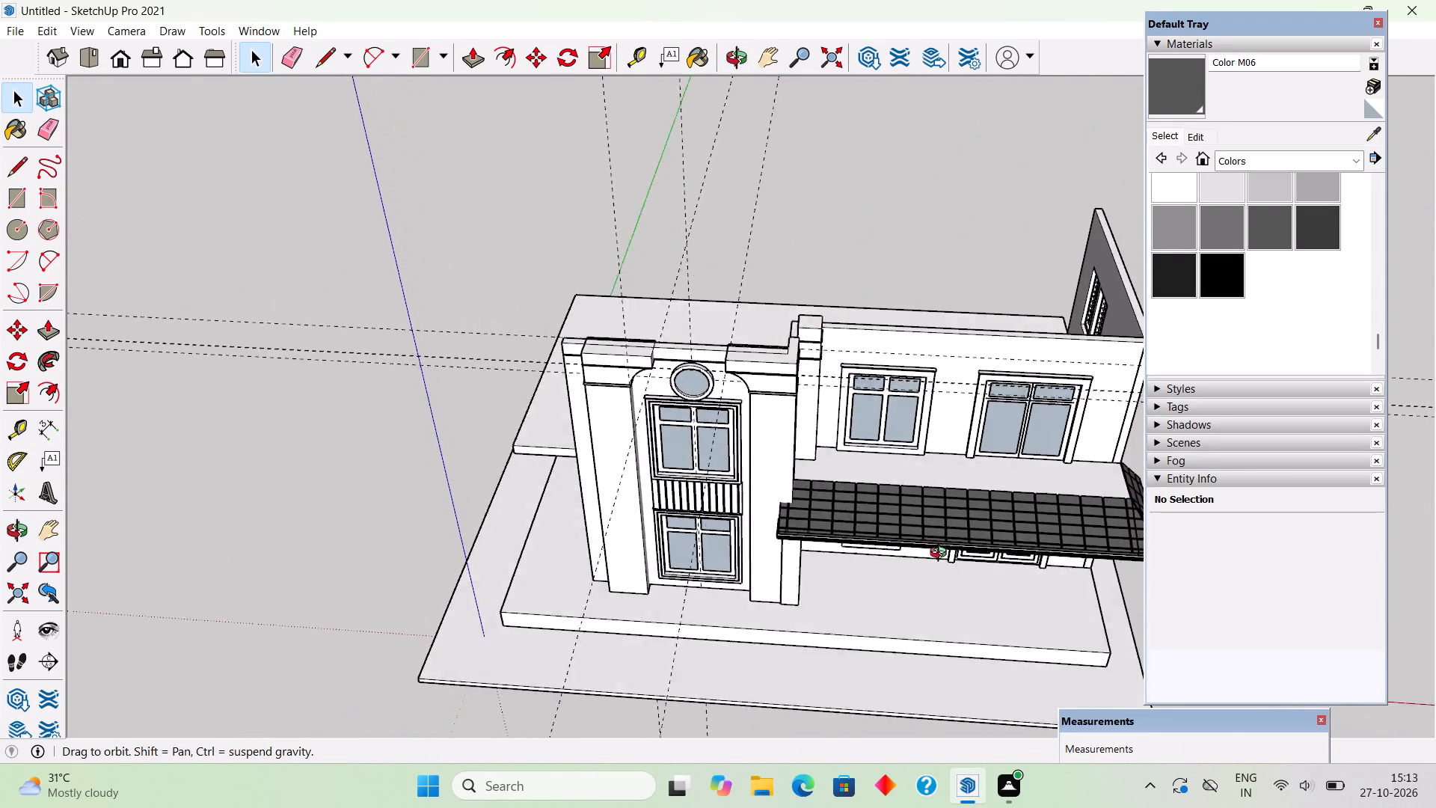
{"action": "middle_click_drag", "start_coordinate": [942, 554], "coordinate": [1005, 565]}
{"action": "middle_click_drag", "start_coordinate": [587, 456], "coordinate": [610, 284]}
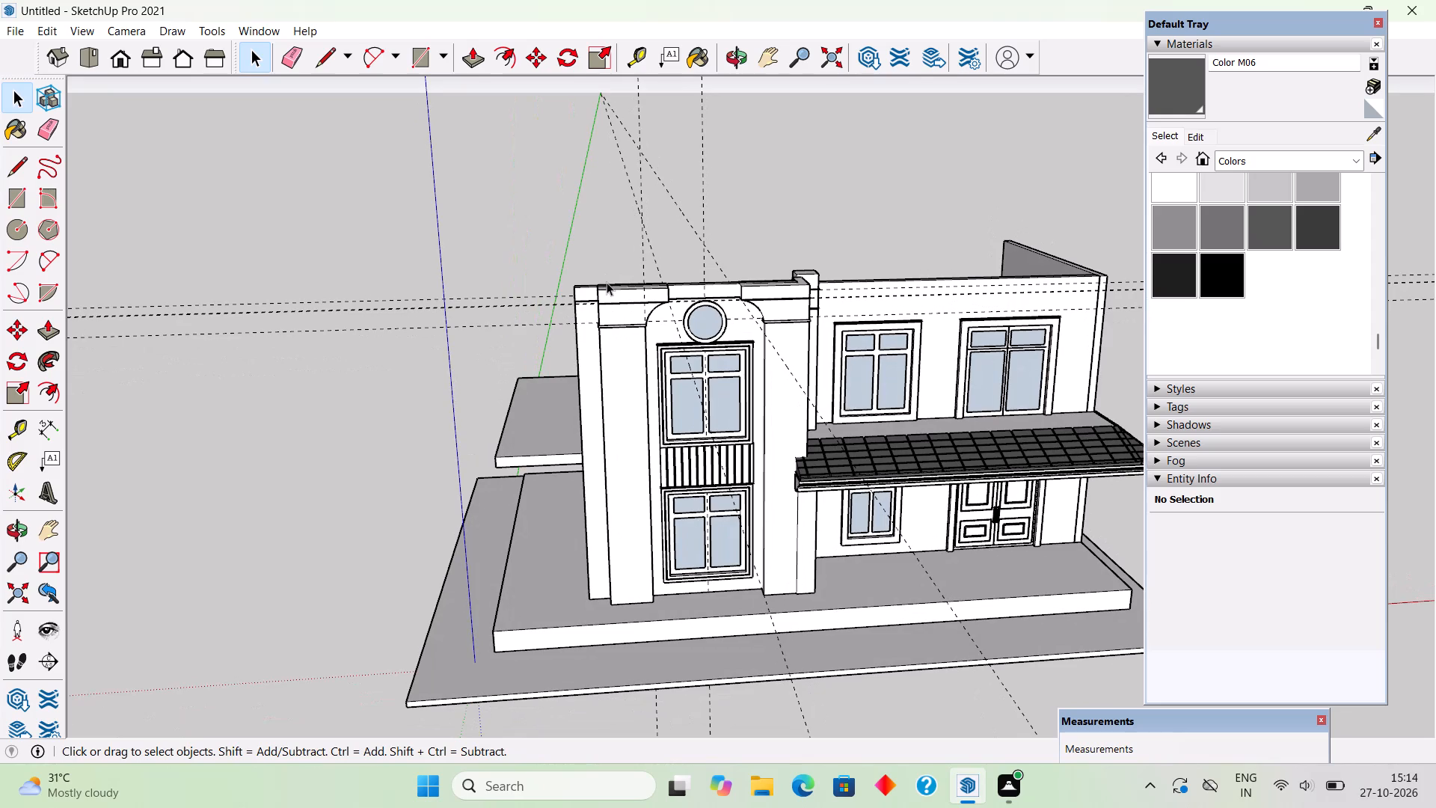
{"action": "middle_click_drag", "start_coordinate": [616, 280], "coordinate": [835, 303]}
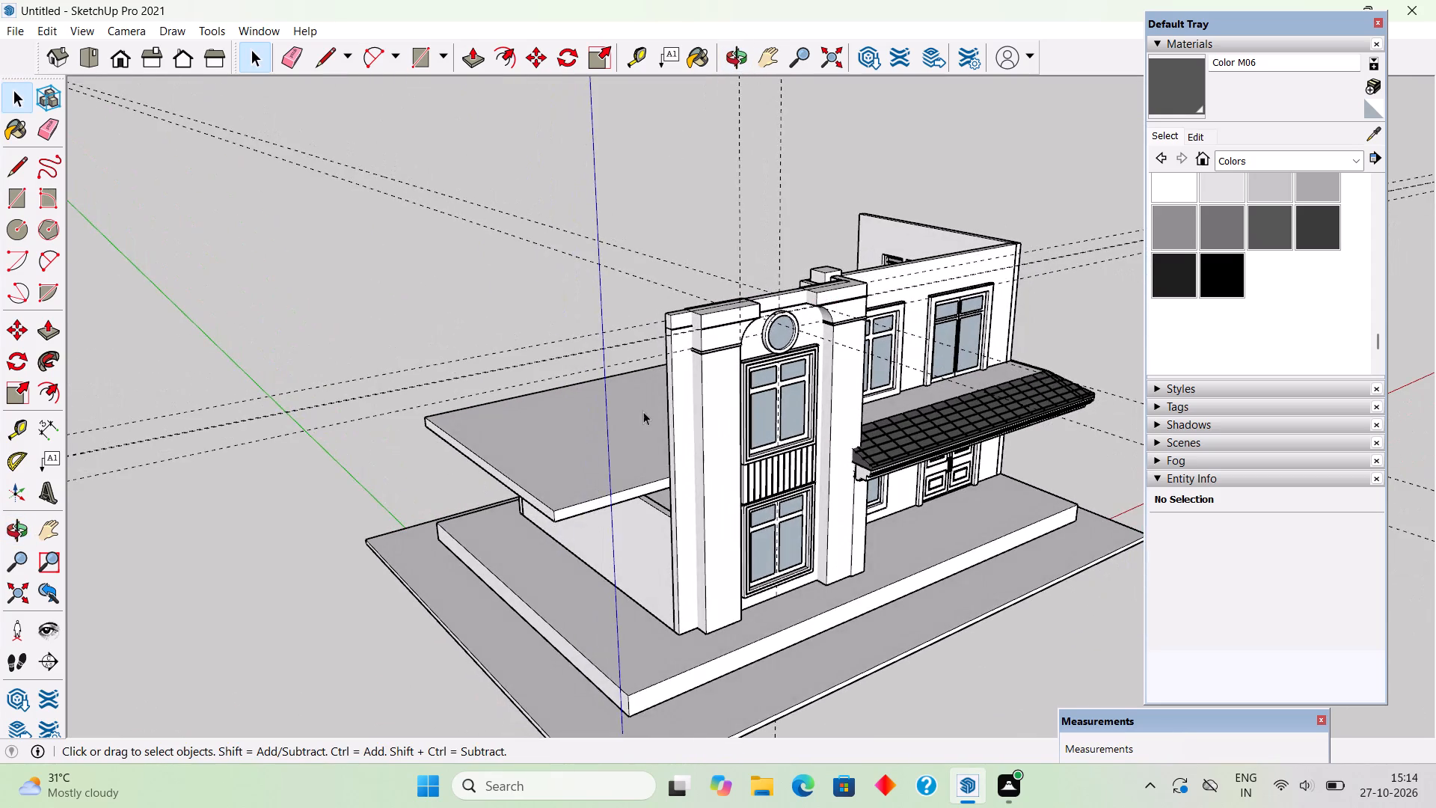
{"action": "scroll", "coordinate": [643, 411], "scroll_direction": "up", "scroll_amount": 3}
{"action": "middle_click_drag", "start_coordinate": [654, 454], "coordinate": [684, 450]}
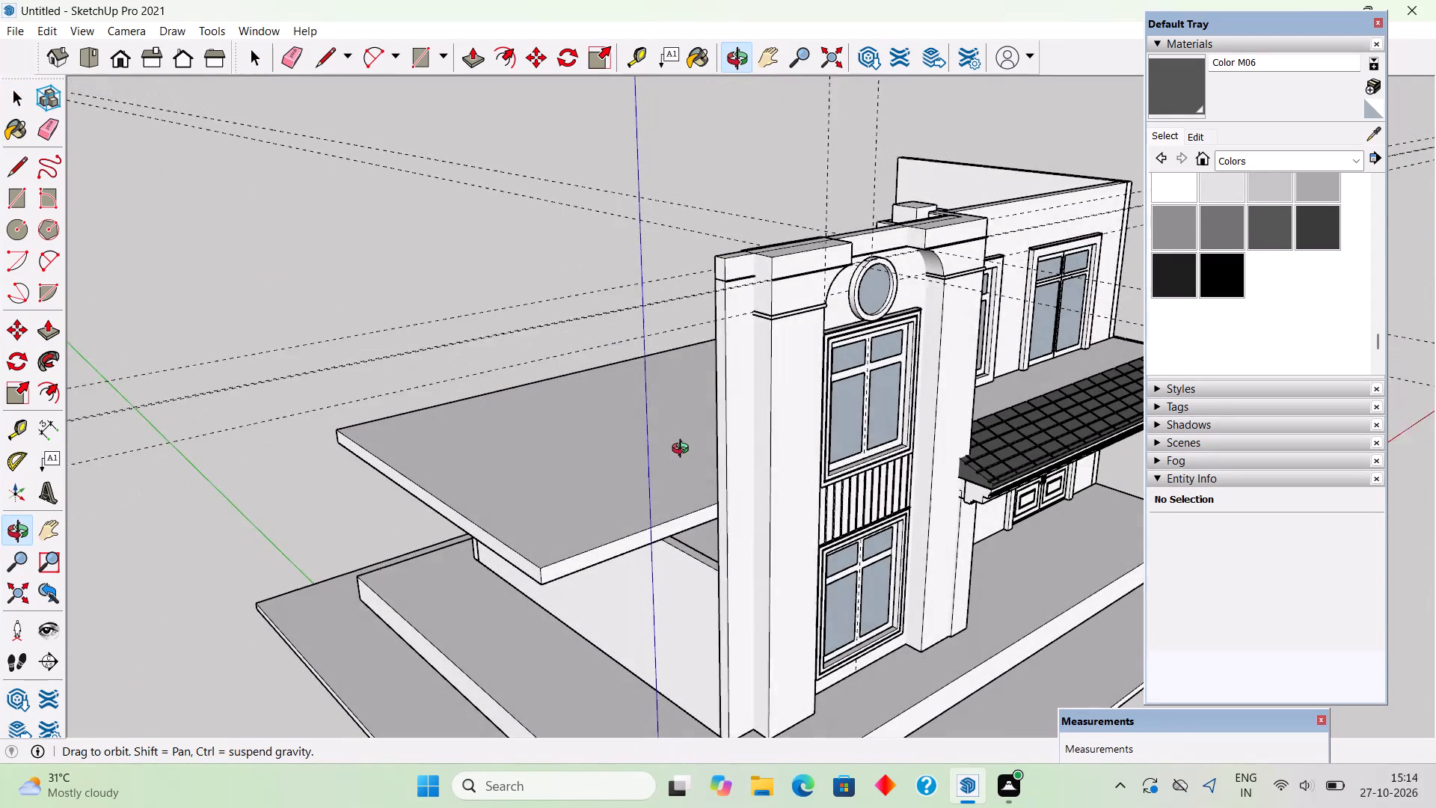
{"action": "middle_click_drag", "start_coordinate": [684, 450], "coordinate": [676, 407]}
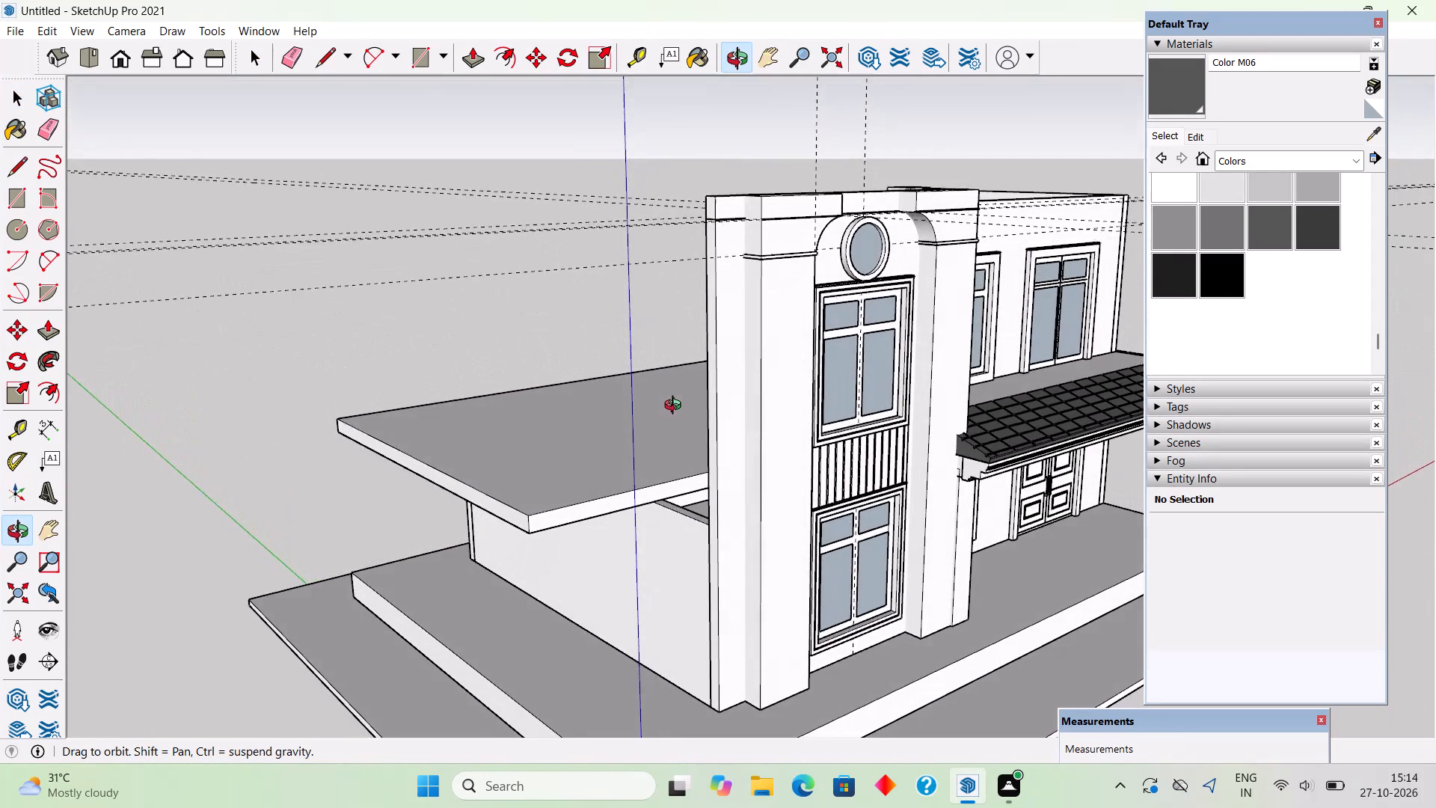
Push the exposed end face of the front wall back 1' 11 1/4" toward the corner column and exit editing.
{"action": "middle_click_drag", "start_coordinate": [676, 407], "coordinate": [718, 405]}
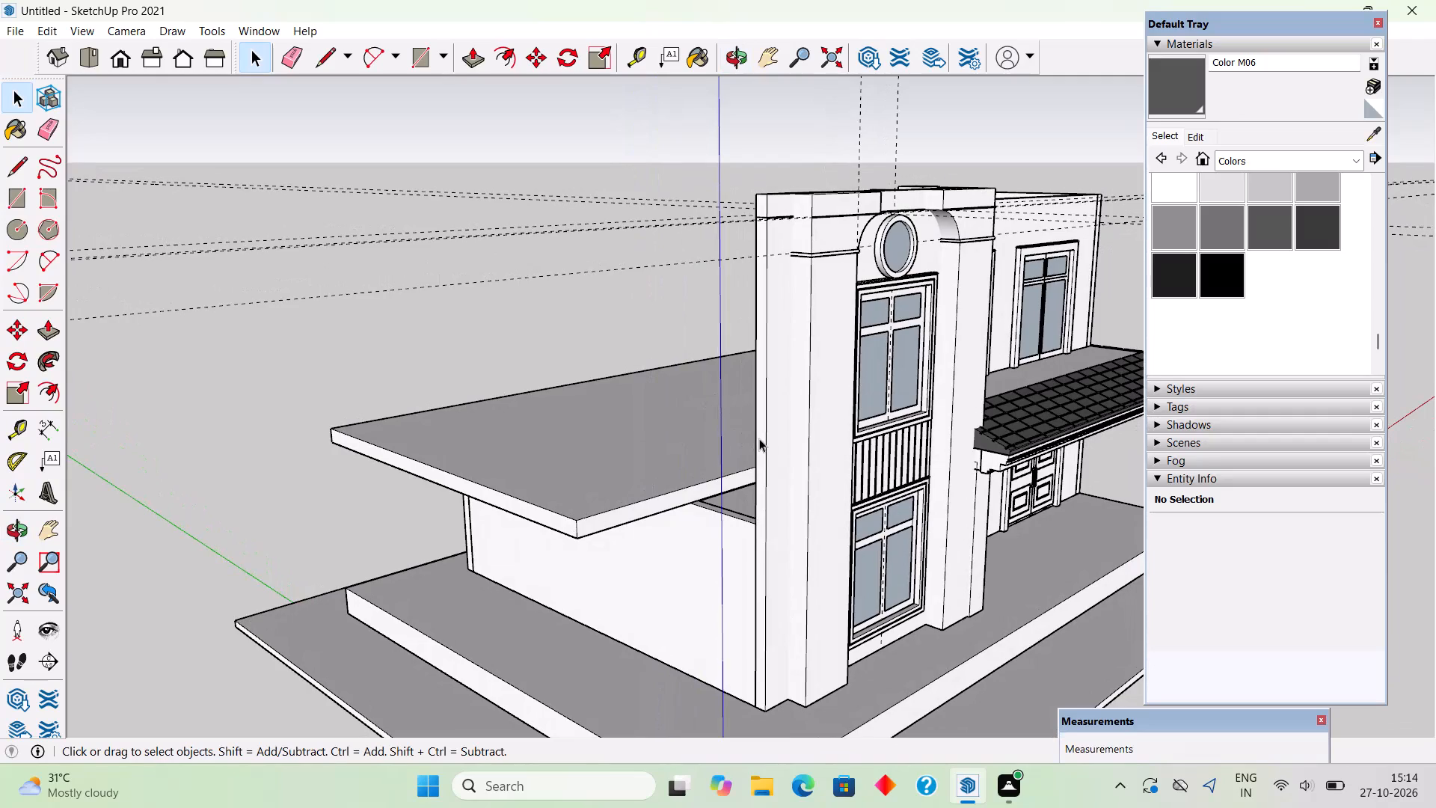
{"action": "triple_click", "coordinate": [764, 445]}
{"action": "key", "text": "p"}
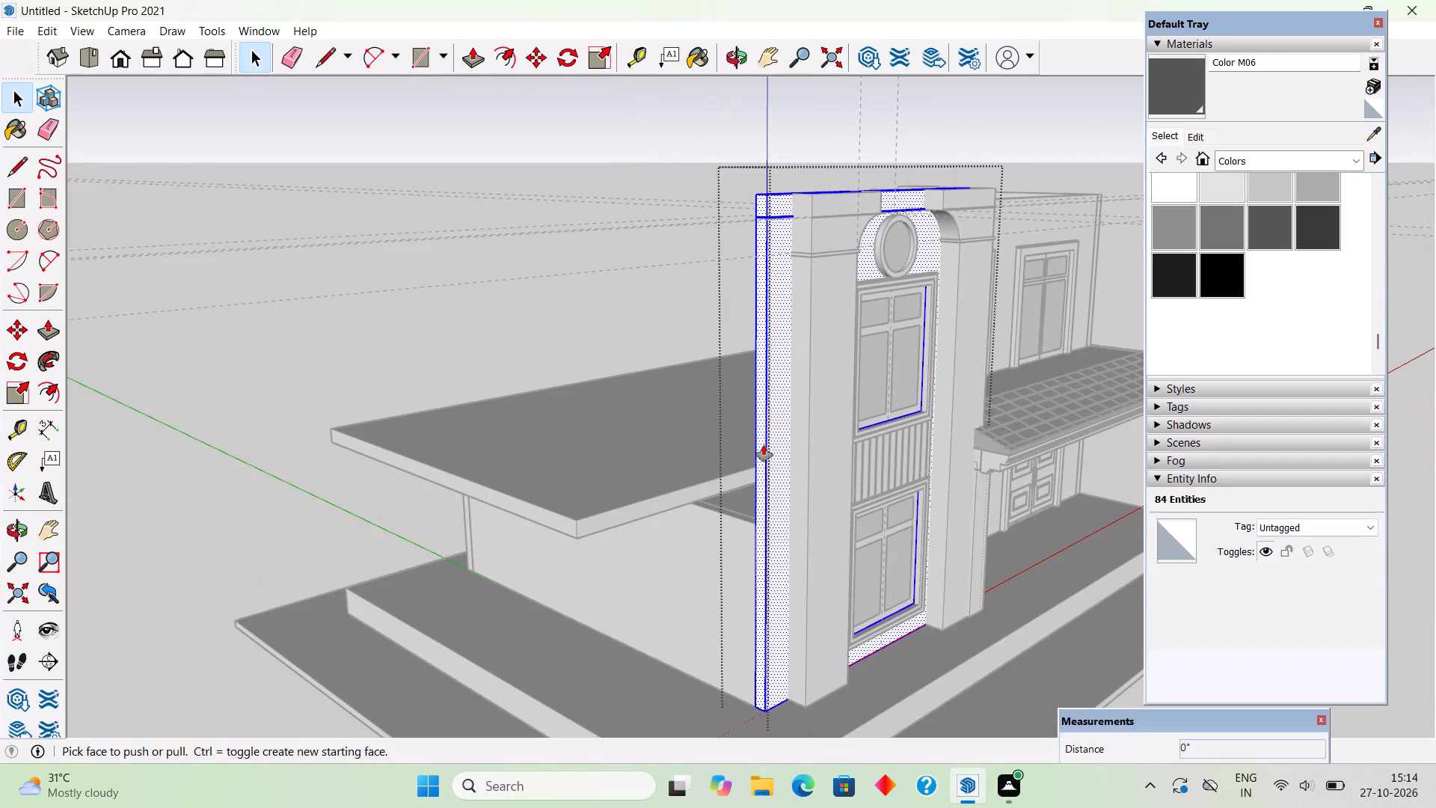
{"action": "left_click", "coordinate": [764, 445]}
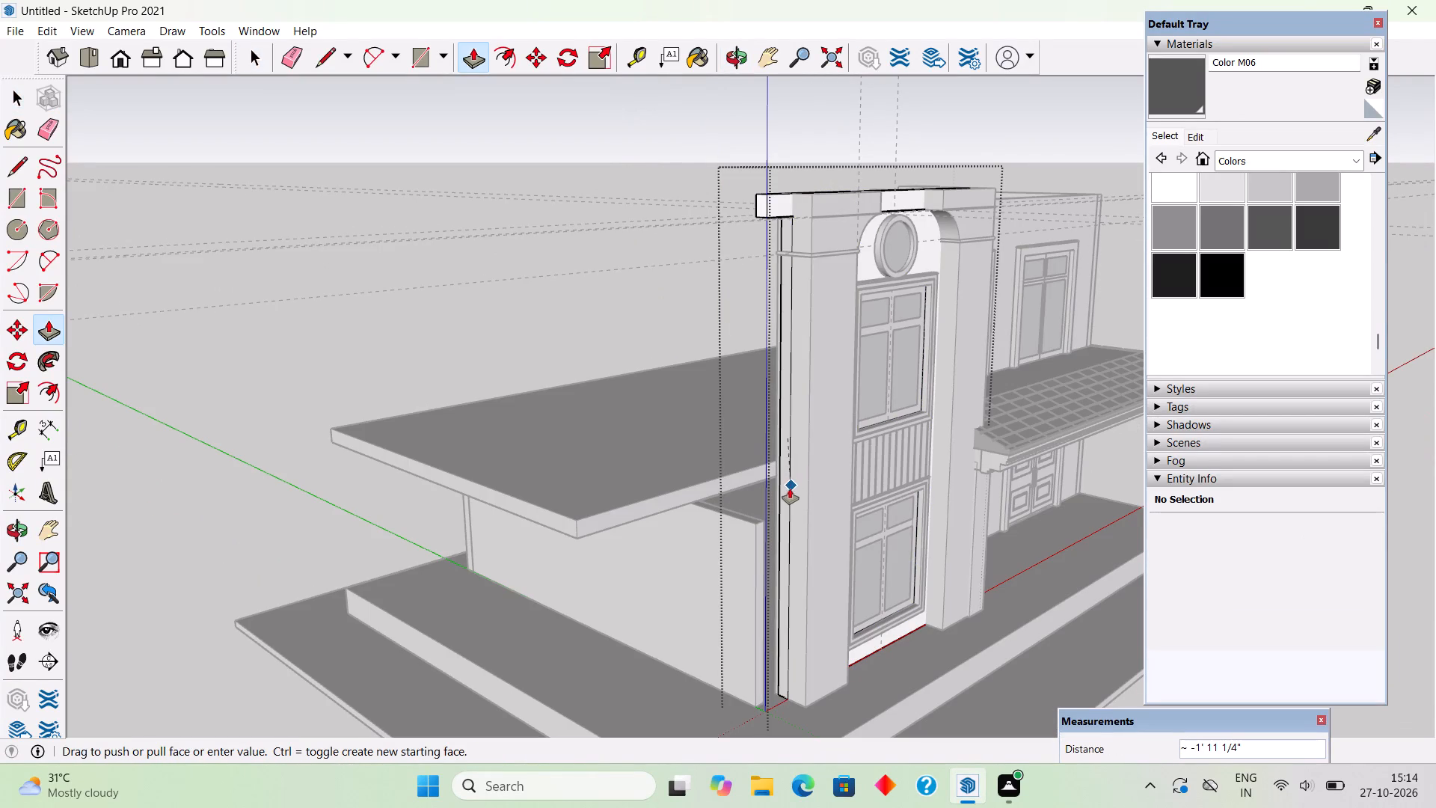
{"action": "left_click", "coordinate": [789, 503]}
{"action": "key", "text": "space"}
{"action": "left_click", "coordinate": [626, 159]}
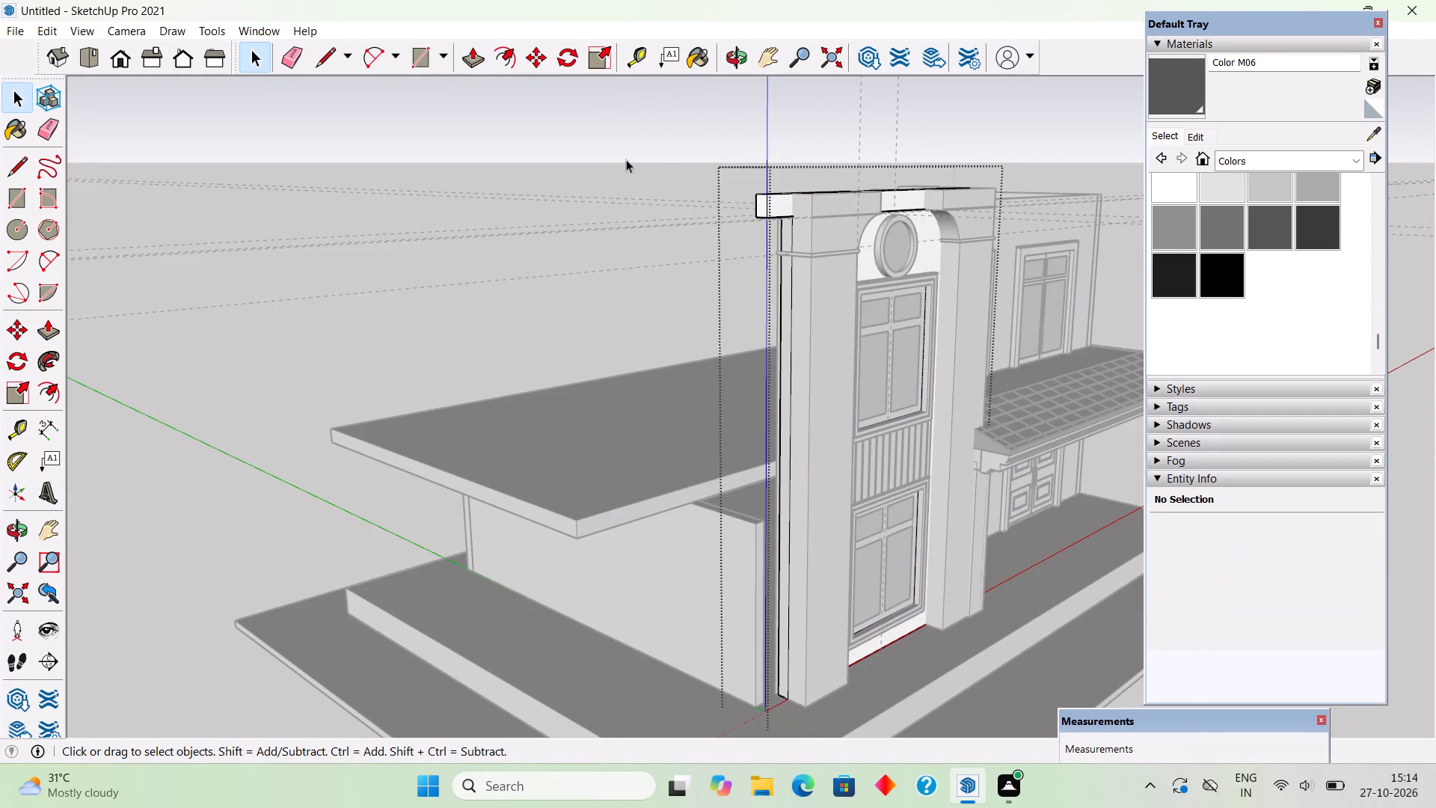
Push the projecting end face of the front wall's top band back by the same 1' 11 1/4".
{"action": "middle_click_drag", "start_coordinate": [672, 380], "coordinate": [550, 376]}
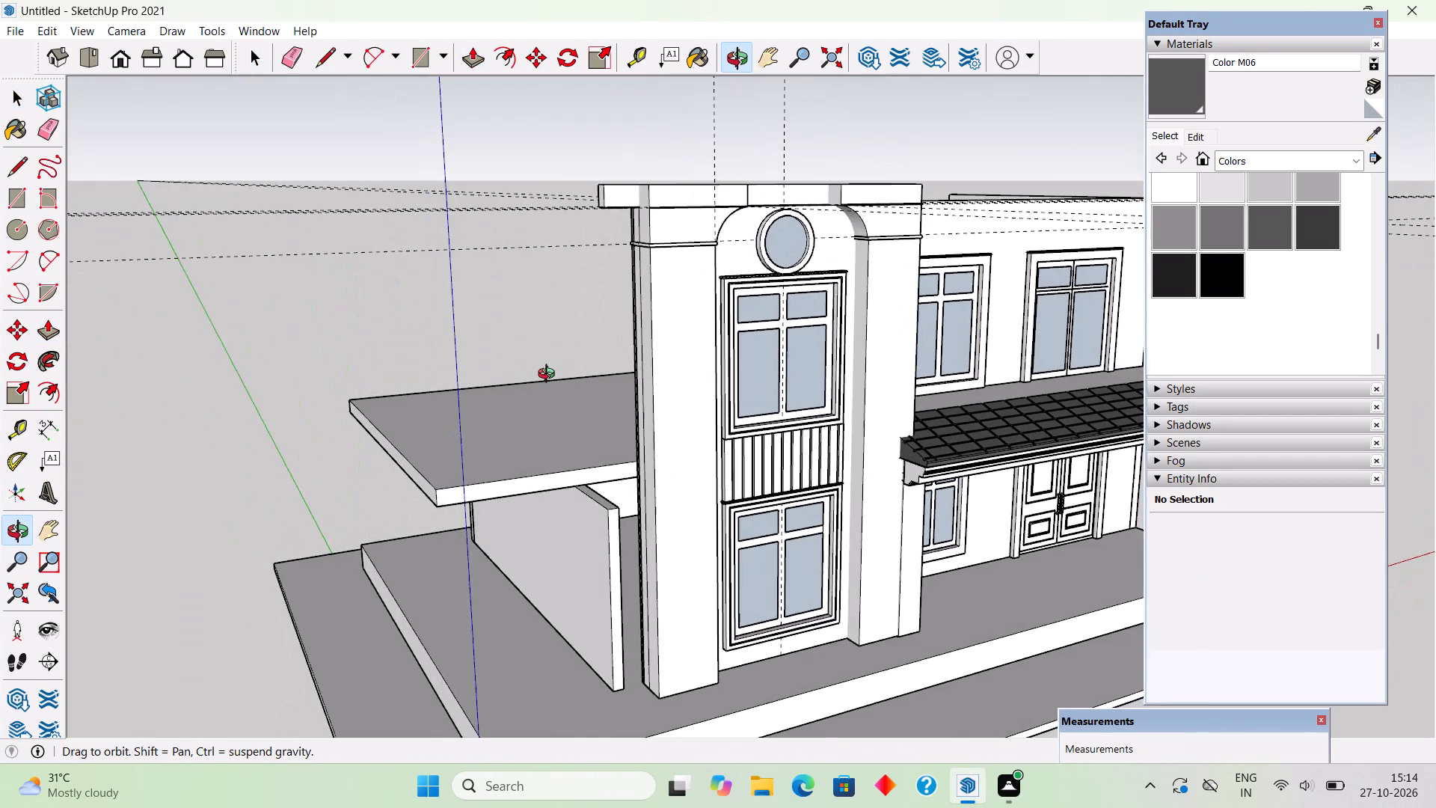
{"action": "middle_click_drag", "start_coordinate": [550, 376], "coordinate": [449, 387]}
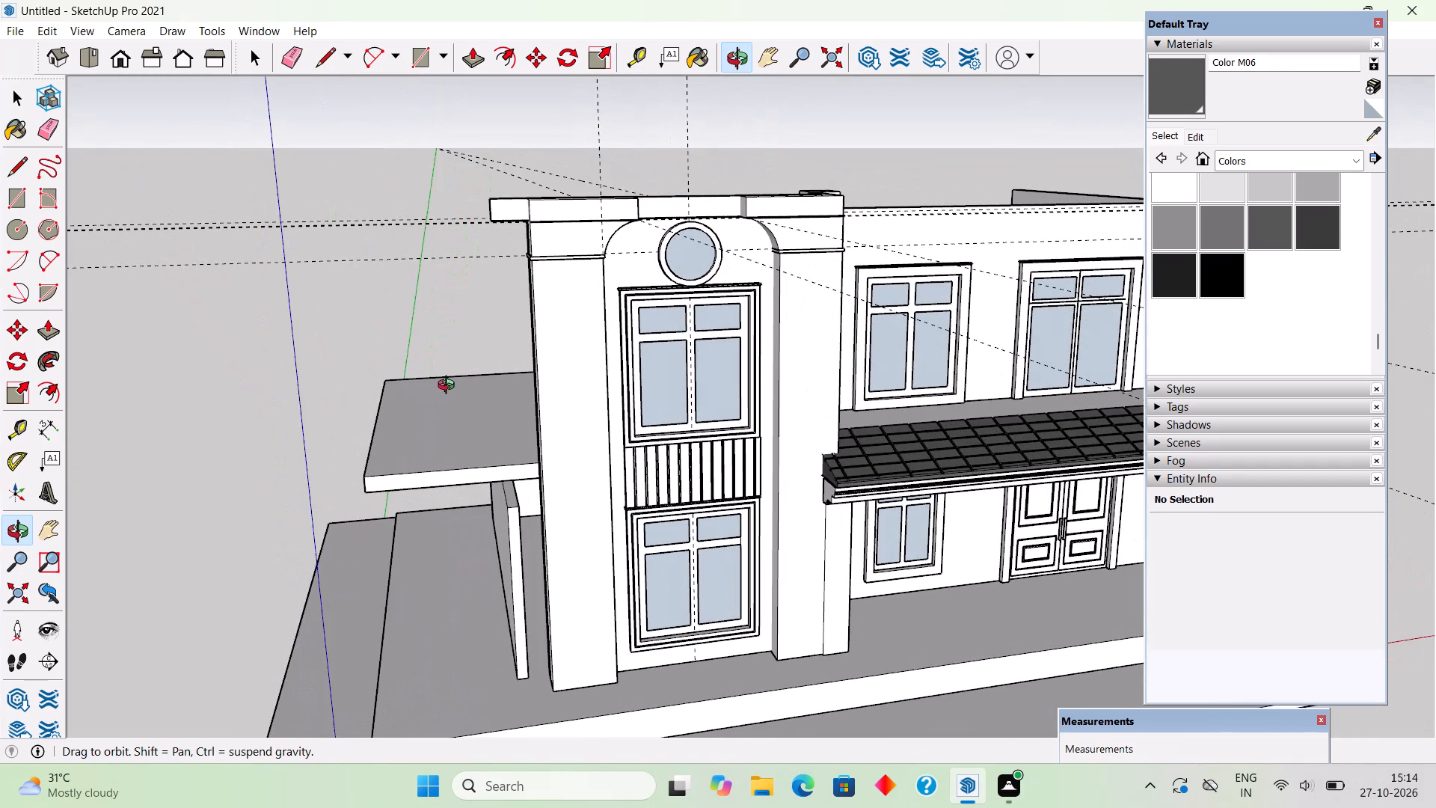
{"action": "middle_click_drag", "start_coordinate": [449, 387], "coordinate": [610, 446]}
{"action": "scroll", "coordinate": [714, 319], "scroll_direction": "up", "scroll_amount": 8}
{"action": "middle_click_drag", "start_coordinate": [716, 315], "coordinate": [765, 389]}
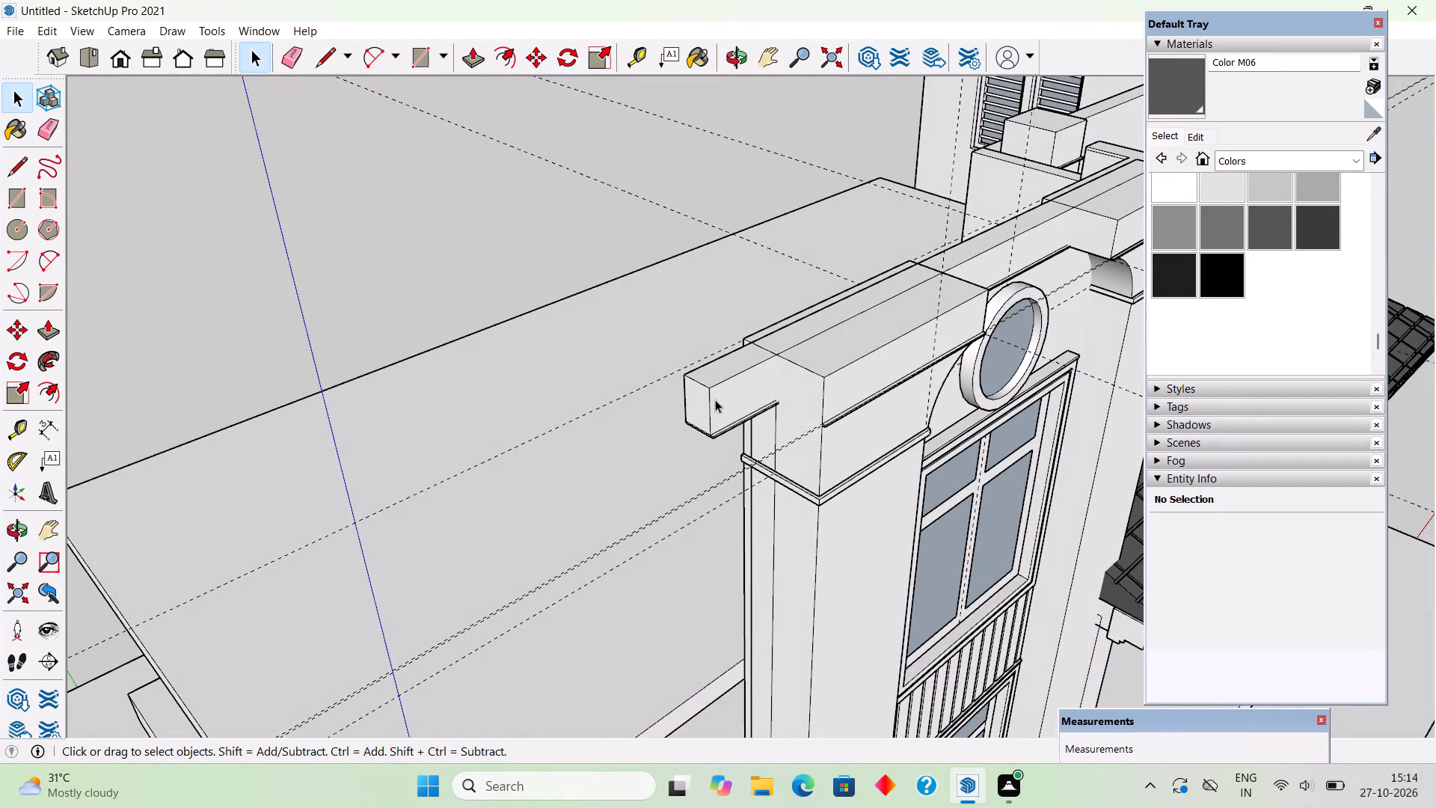
{"action": "left_click", "coordinate": [703, 400]}
{"action": "double_click", "coordinate": [703, 400]}
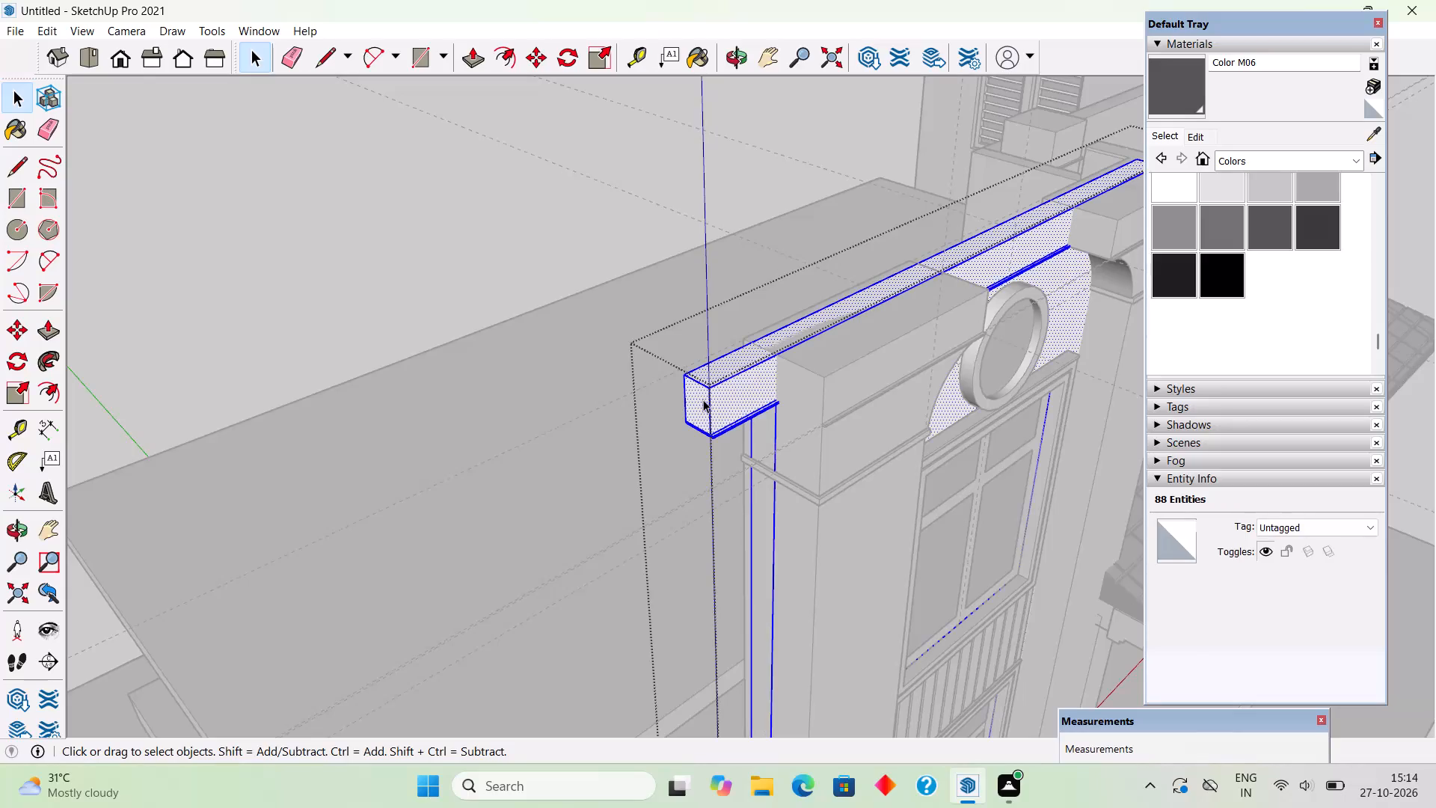
{"action": "key", "text": "p"}
{"action": "left_click", "coordinate": [703, 400]}
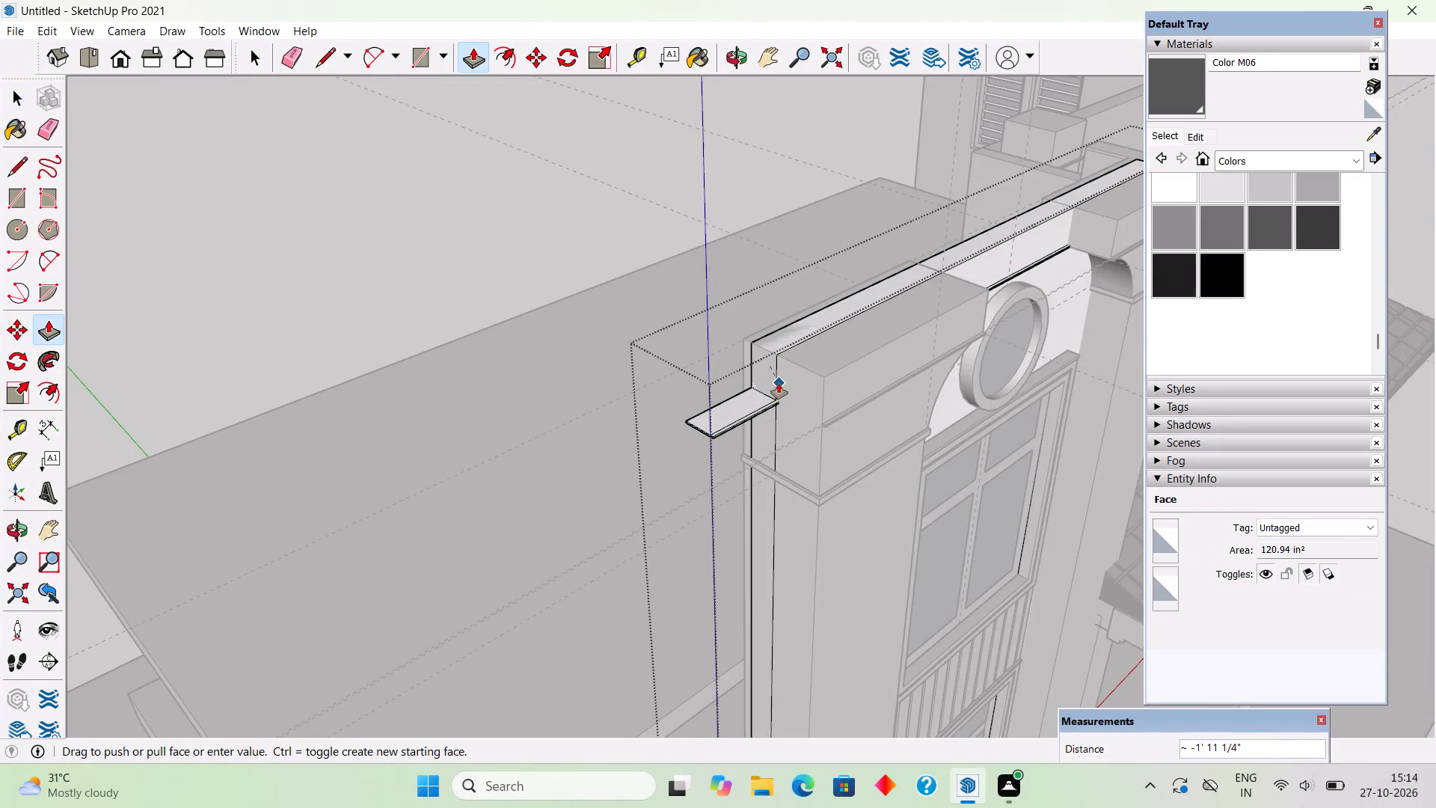
{"action": "left_click", "coordinate": [779, 383]}
Push the leftover thin strip below the top band back 1' 11 1/4" to the wall's end face and exit editing.
{"action": "scroll", "coordinate": [734, 446], "scroll_direction": "up", "scroll_amount": 6}
{"action": "scroll", "coordinate": [722, 412], "scroll_direction": "down", "scroll_amount": 5}
{"action": "middle_click_drag", "start_coordinate": [791, 375], "coordinate": [859, 296]}
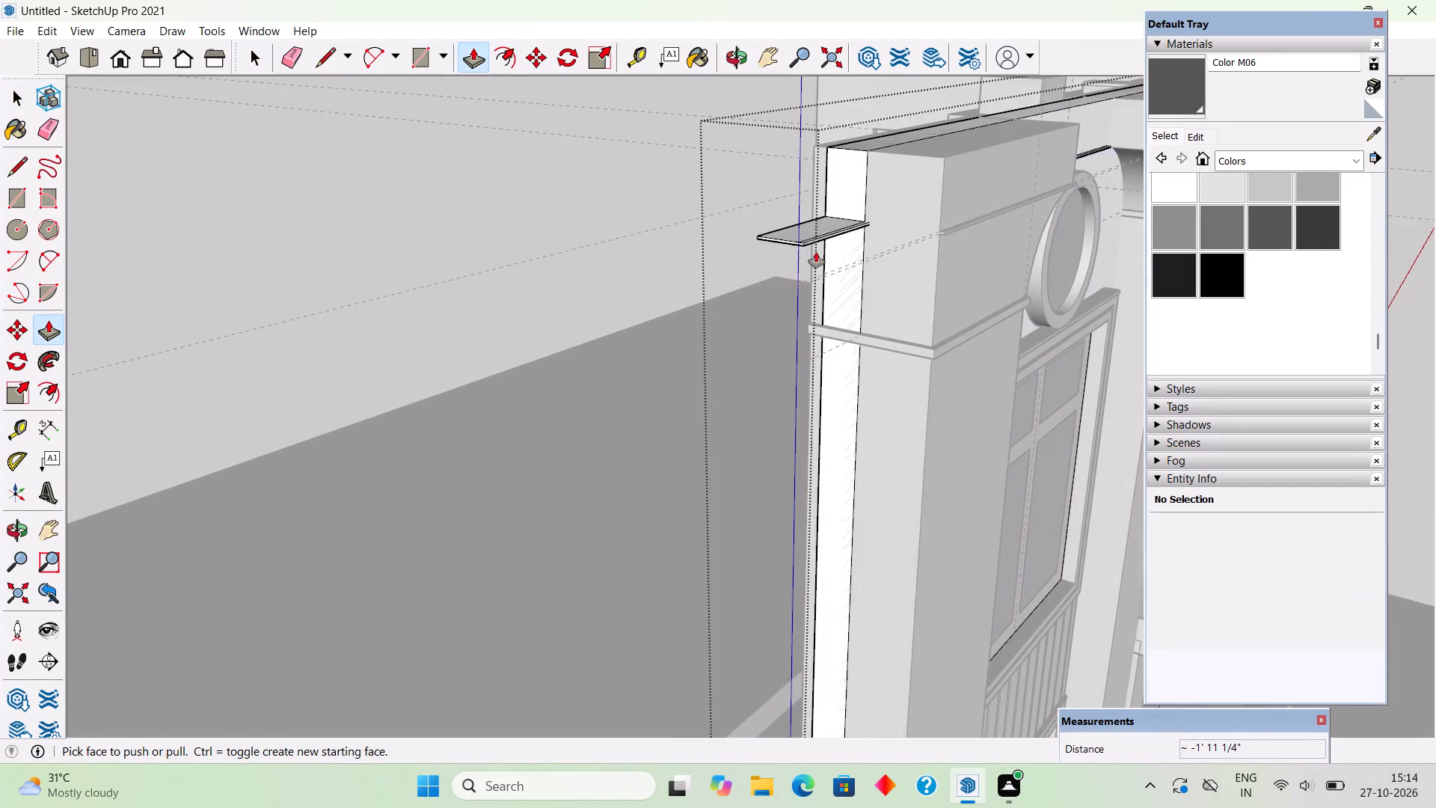
{"action": "scroll", "coordinate": [798, 228], "scroll_direction": "up", "scroll_amount": 7}
{"action": "left_click", "coordinate": [801, 250]}
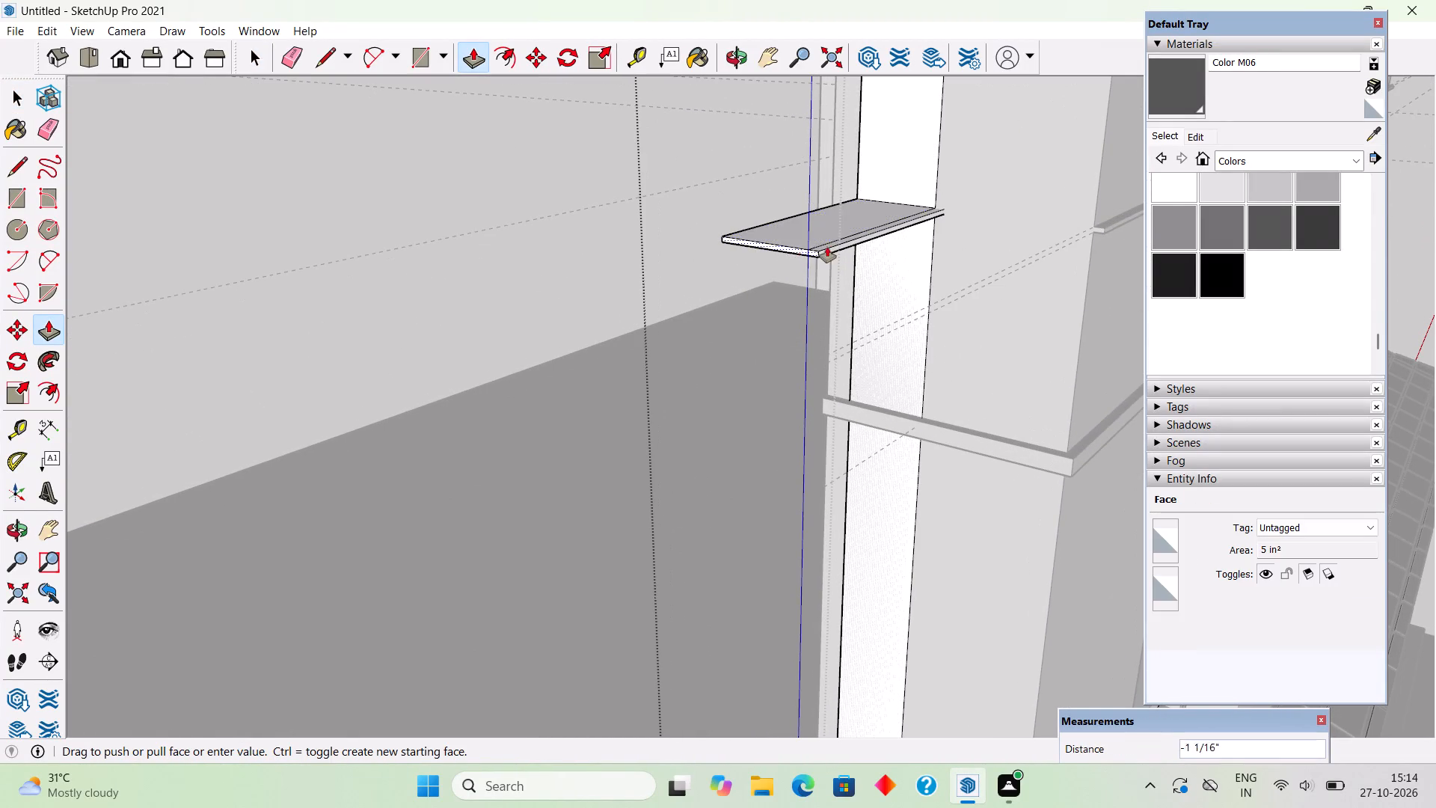
{"action": "left_click", "coordinate": [929, 220]}
{"action": "scroll", "coordinate": [926, 266], "scroll_direction": "down", "scroll_amount": 11}
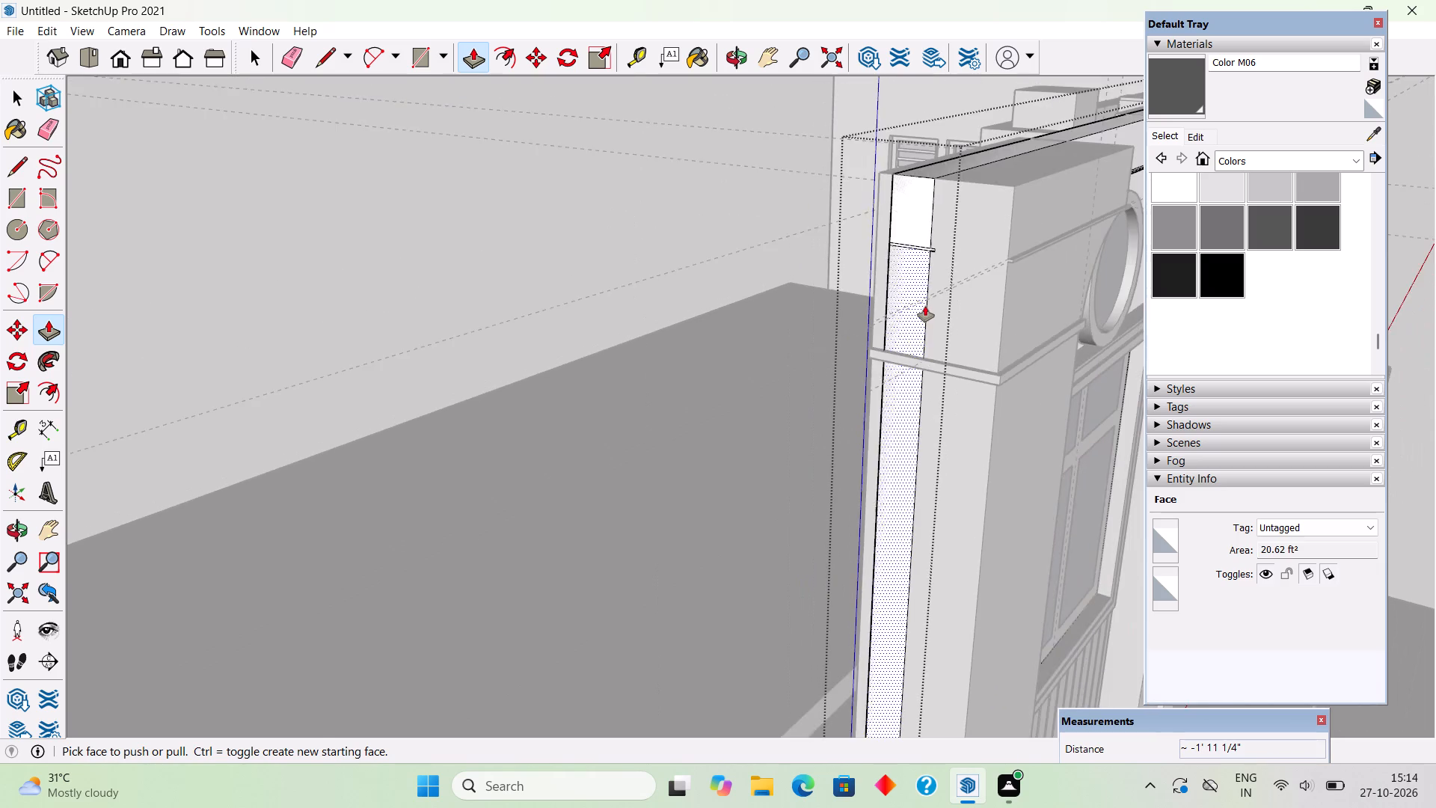
{"action": "scroll", "coordinate": [925, 306], "scroll_direction": "down", "scroll_amount": 11}
{"action": "key", "text": "space"}
{"action": "left_click", "coordinate": [818, 144]}
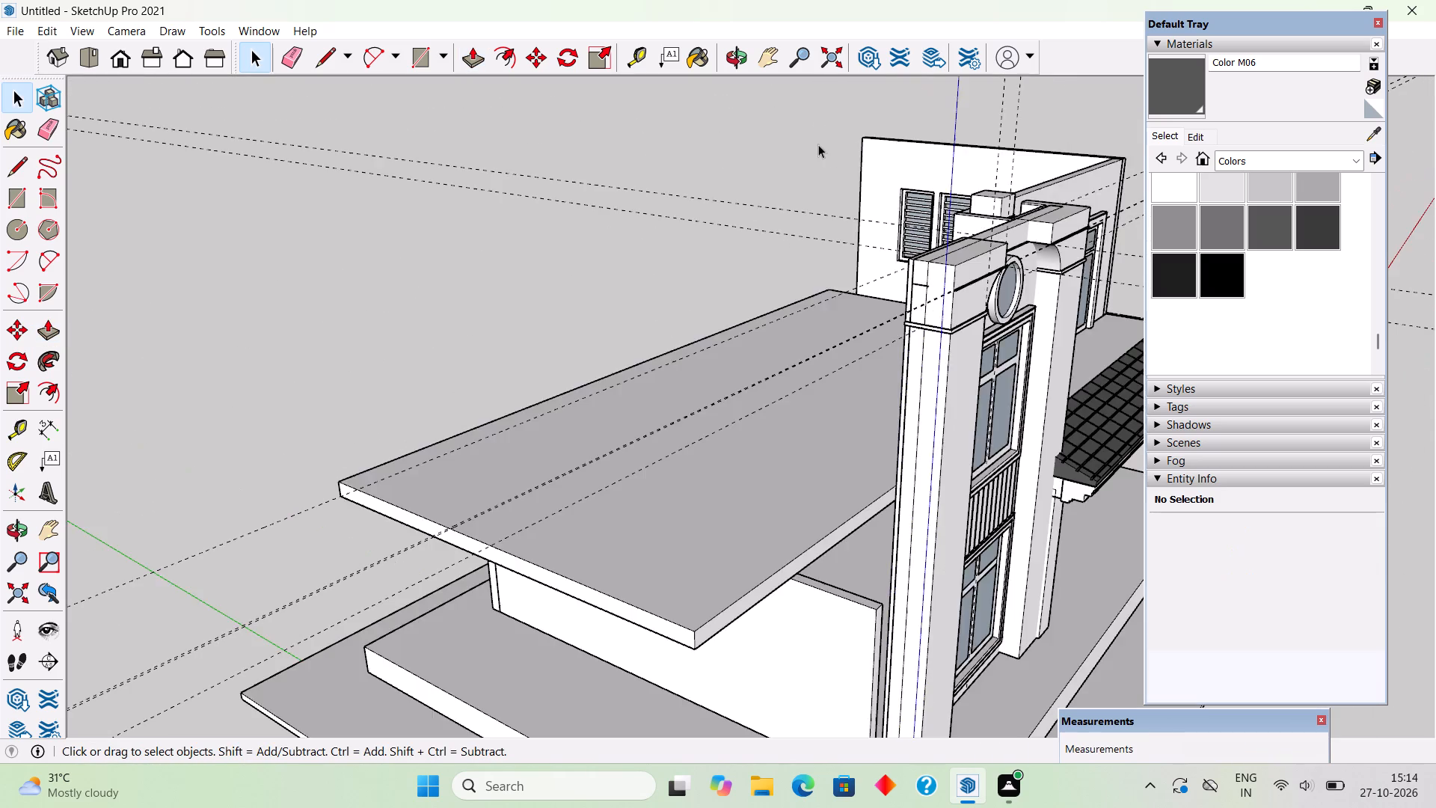
Shorten the upper floor slab by pushing its open side edge in to line up with the corner column.
{"action": "scroll", "coordinate": [818, 144], "scroll_direction": "down", "scroll_amount": 6}
{"action": "scroll", "coordinate": [861, 323], "scroll_direction": "up", "scroll_amount": 3}
{"action": "scroll", "coordinate": [890, 427], "scroll_direction": "up", "scroll_amount": 2}
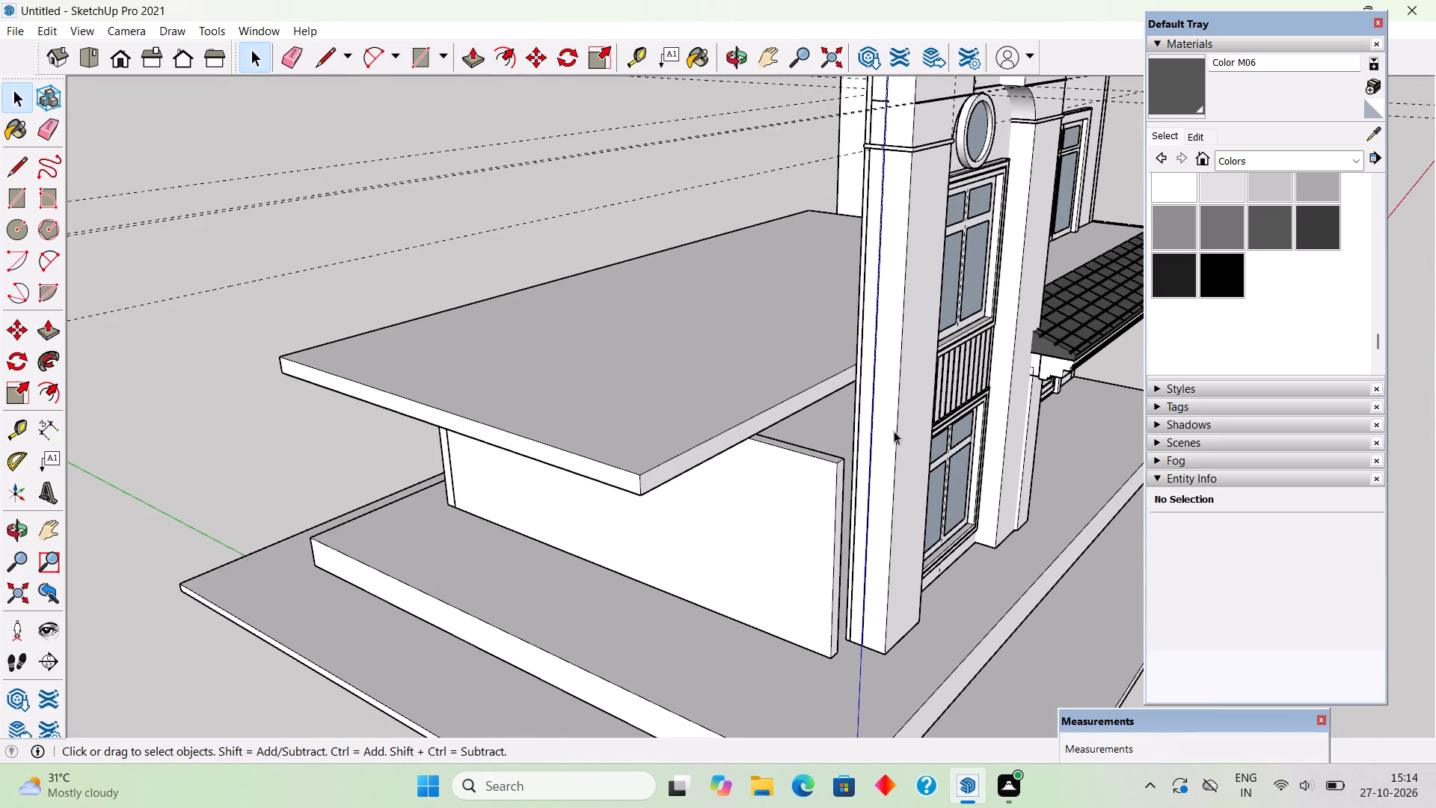
{"action": "middle_click_drag", "start_coordinate": [785, 359], "coordinate": [687, 355]}
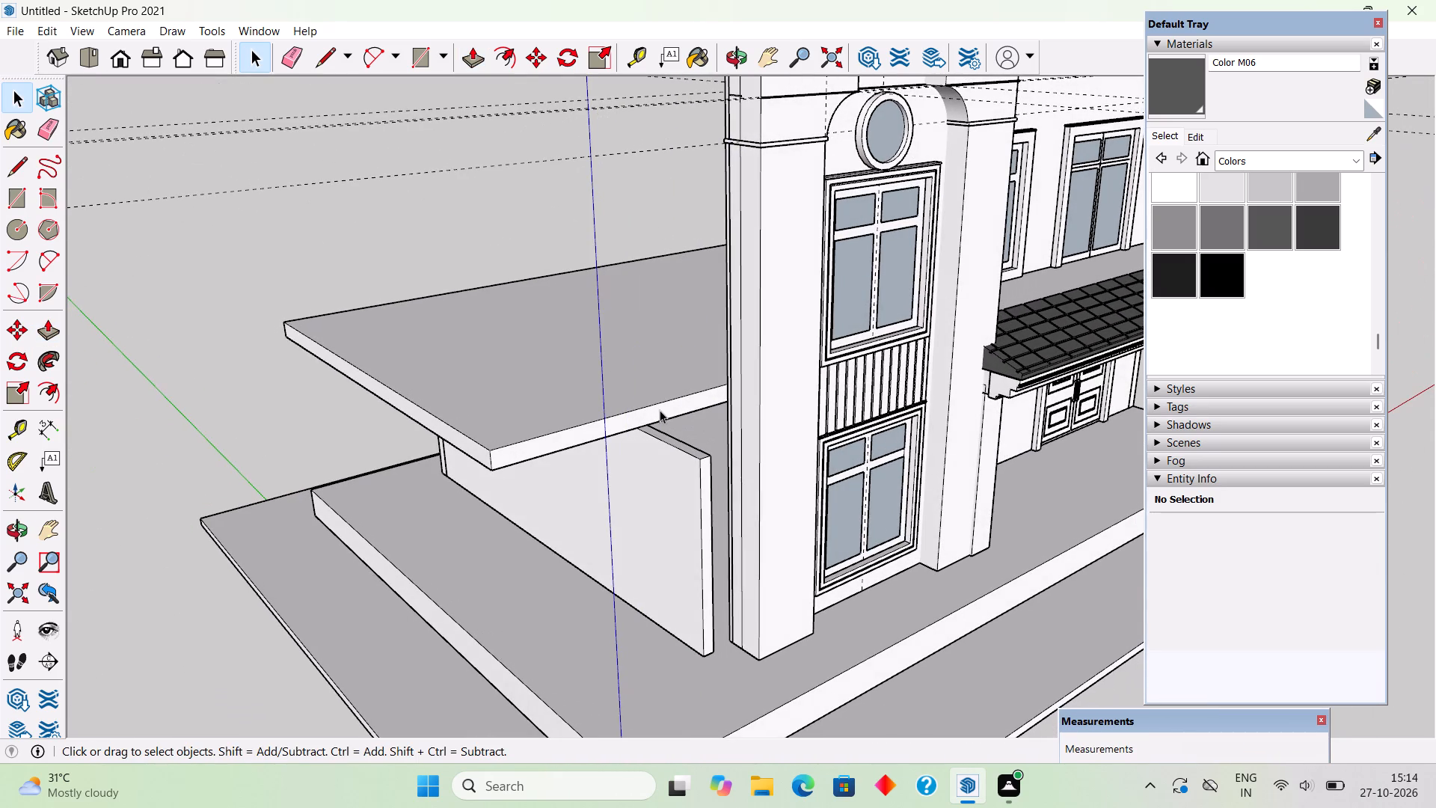
{"action": "triple_click", "coordinate": [527, 424]}
{"action": "key", "text": "p"}
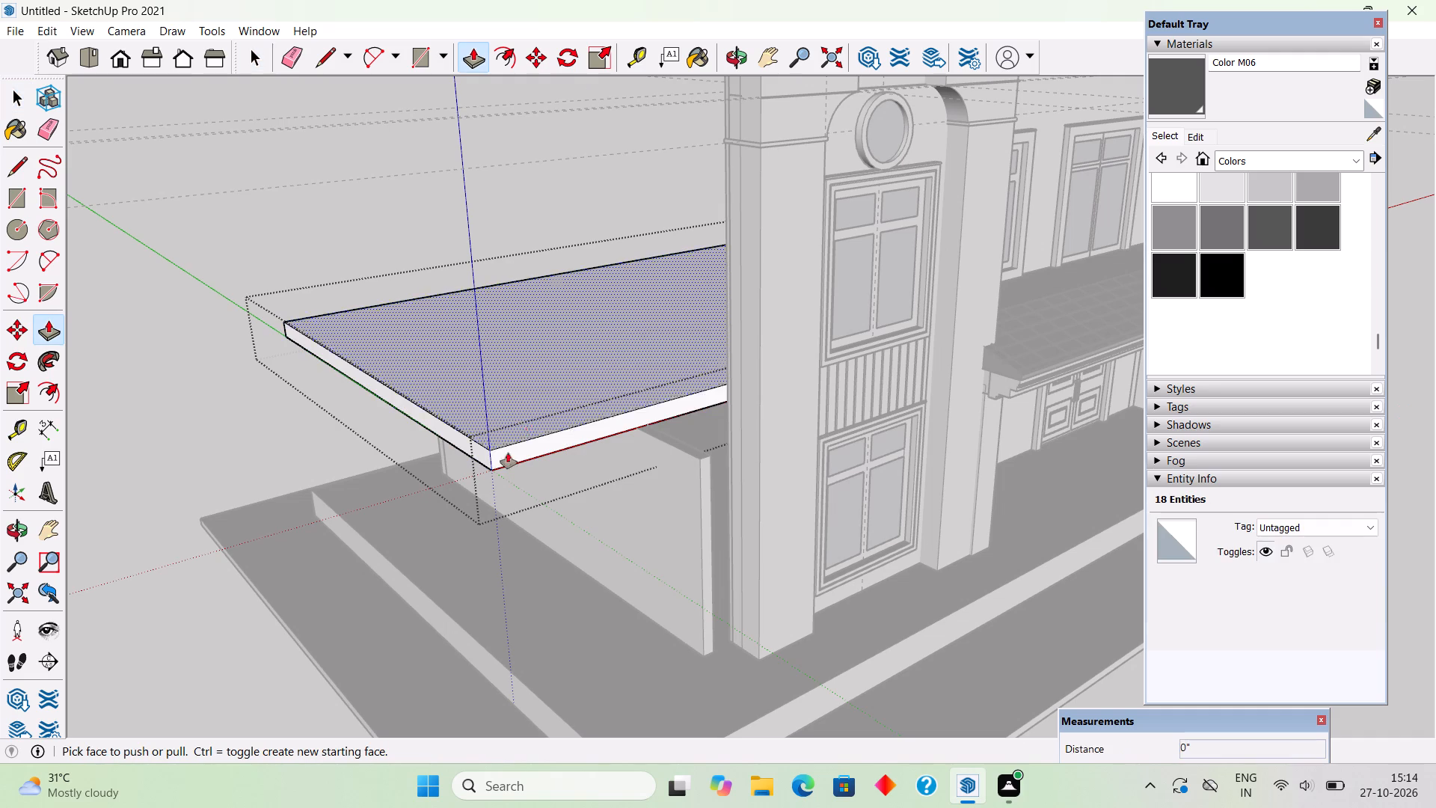
{"action": "left_click", "coordinate": [490, 459]}
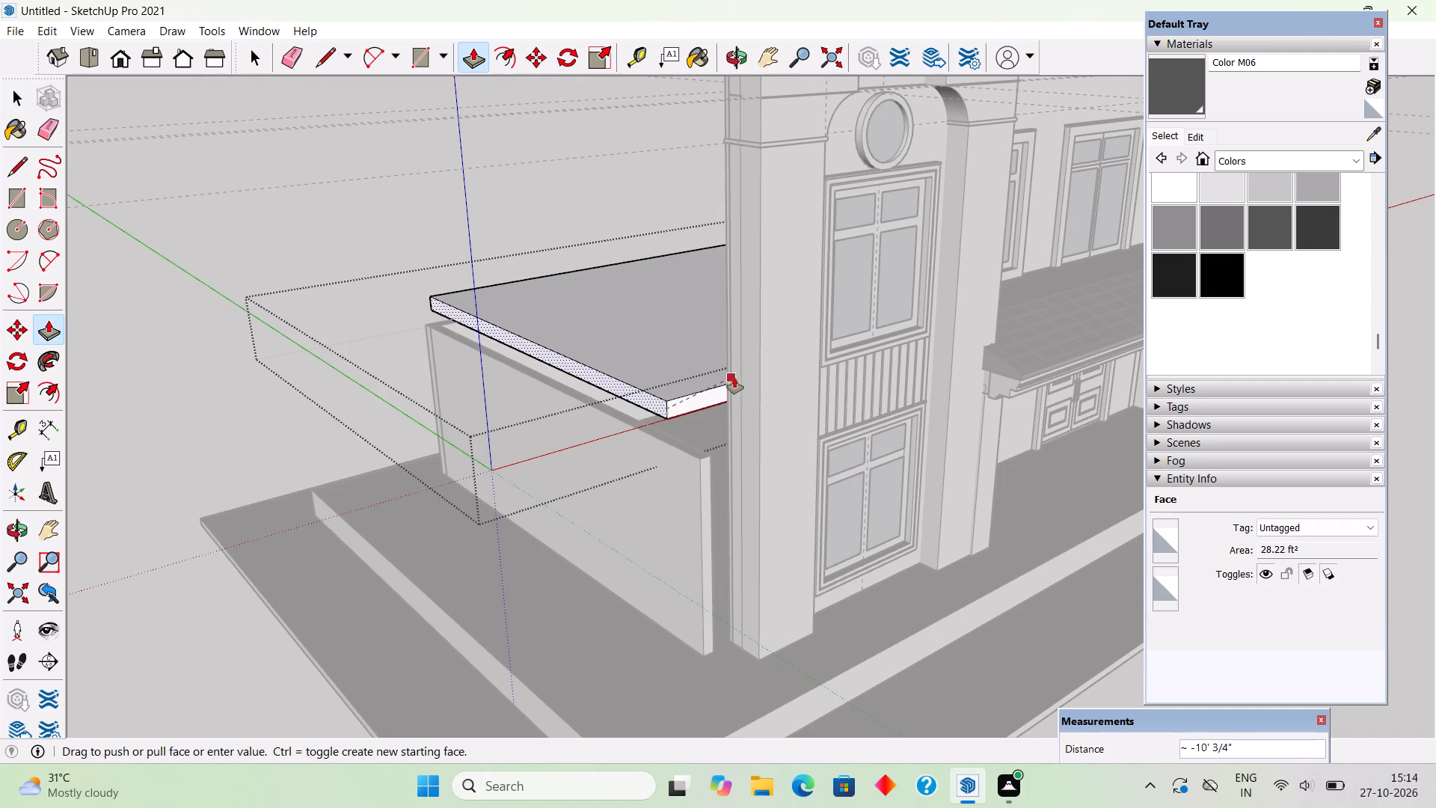
{"action": "left_click", "coordinate": [732, 370]}
{"action": "middle_click_drag", "start_coordinate": [699, 442], "coordinate": [458, 413]}
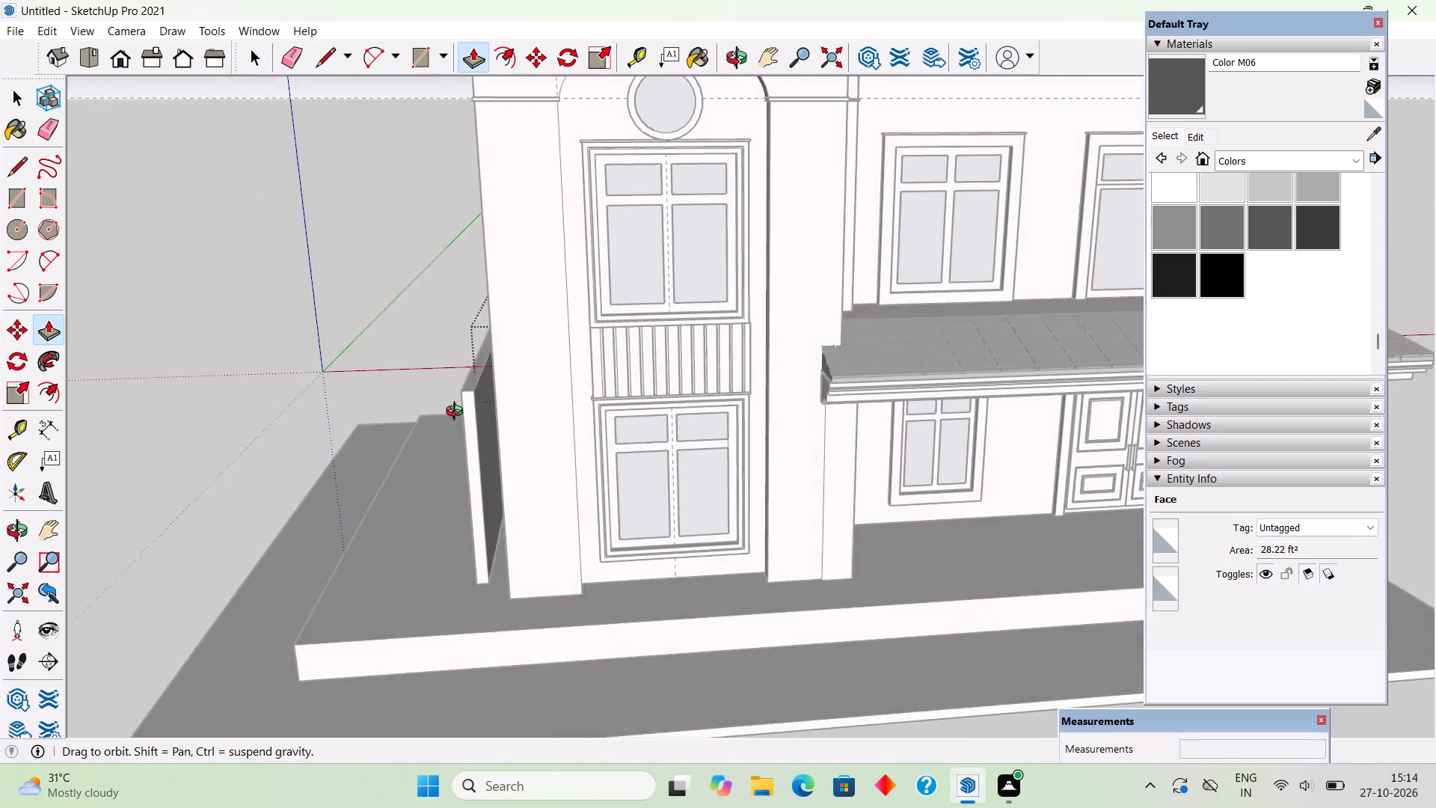
{"action": "middle_click_drag", "start_coordinate": [458, 413], "coordinate": [745, 420]}
{"action": "key", "text": "space"}
{"action": "left_click", "coordinate": [739, 441]}
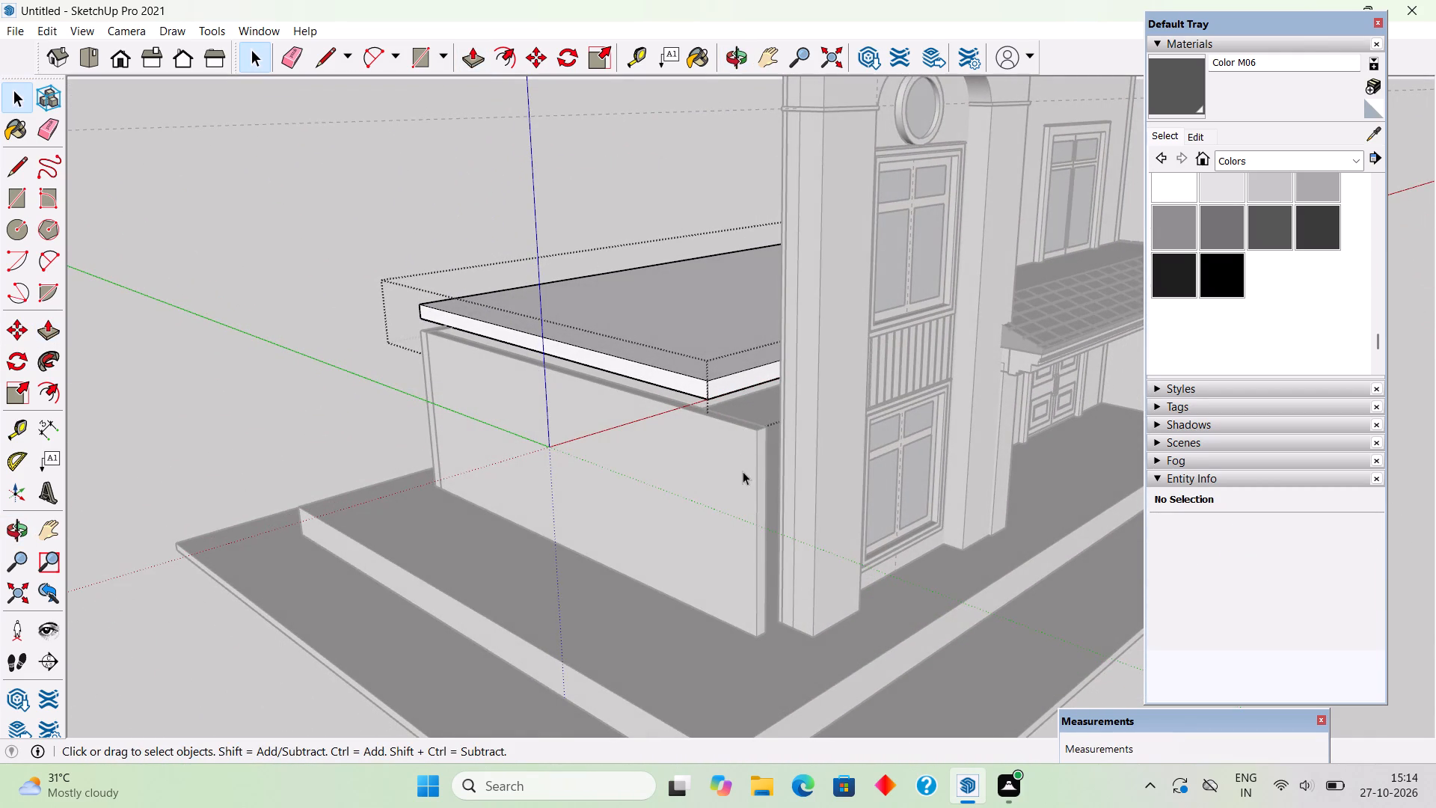
{"action": "left_click", "coordinate": [490, 51]}
{"action": "key", "text": "space"}
{"action": "left_click", "coordinate": [514, 150]}
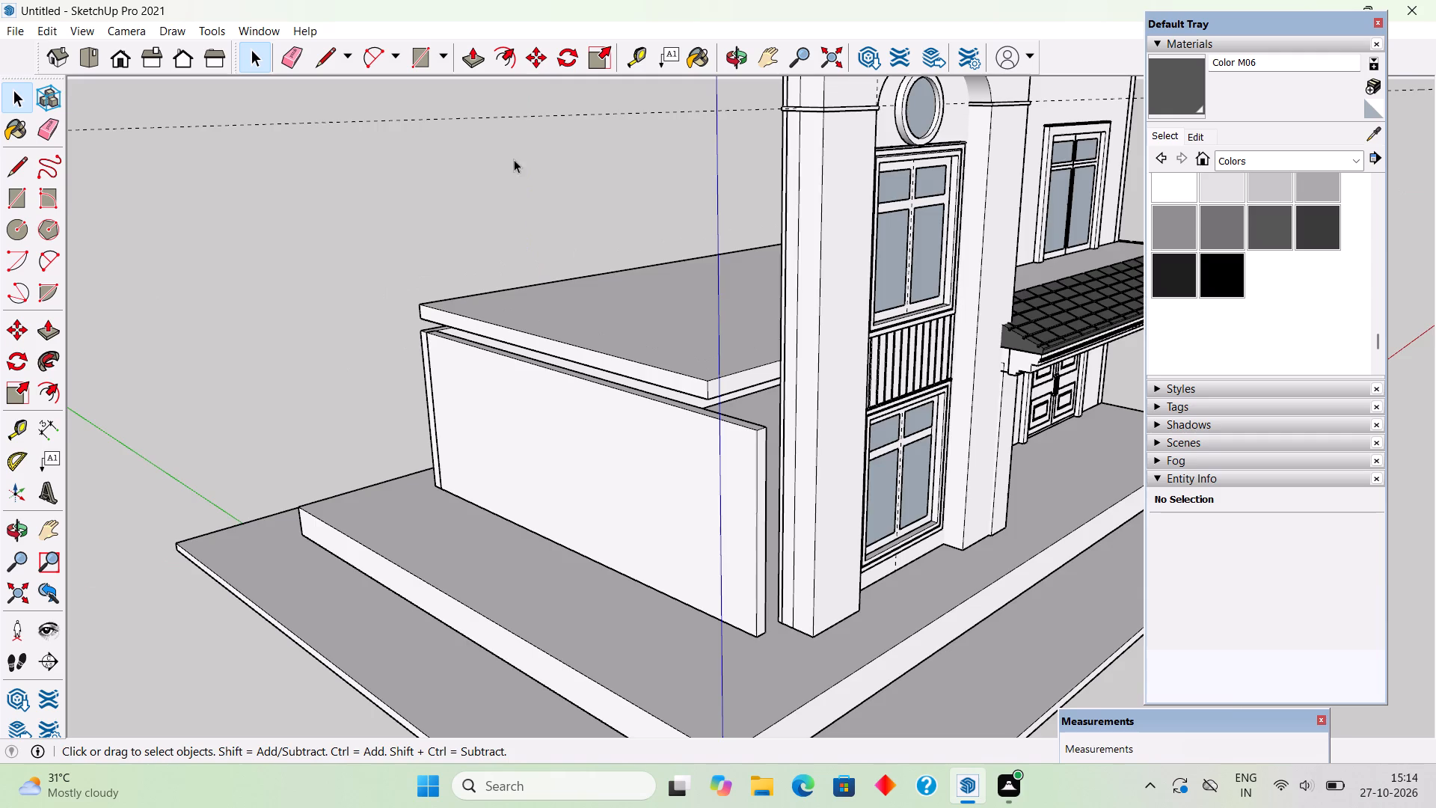
Delete the ground-floor side wall standing beside the corner column.
{"action": "scroll", "coordinate": [542, 224], "scroll_direction": "down", "scroll_amount": 3}
{"action": "middle_click_drag", "start_coordinate": [675, 444], "coordinate": [552, 480]}
{"action": "left_click", "coordinate": [576, 471]}
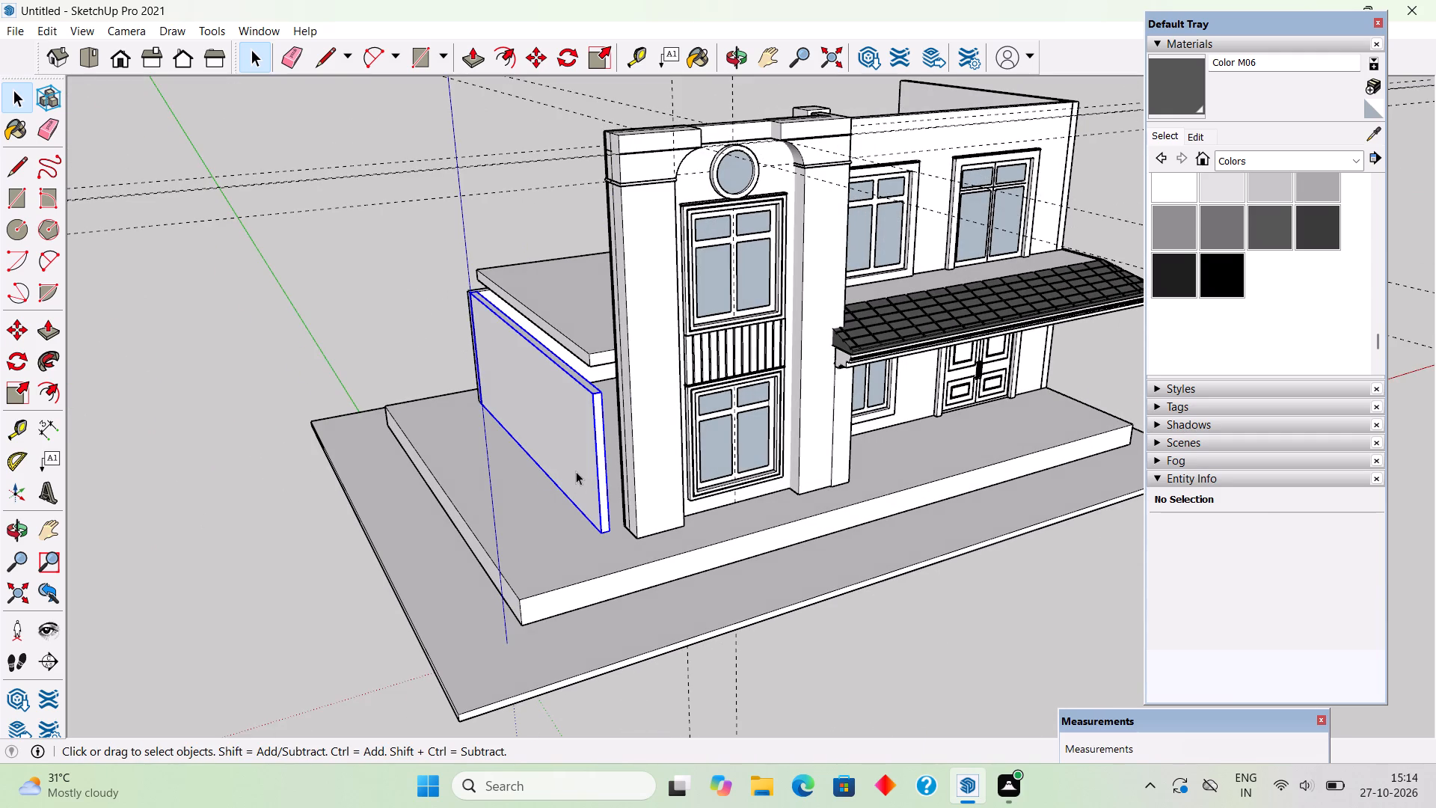
{"action": "key", "text": "Delete"}
Push the end face of the remaining ground-floor rear wall back to line up with the slab's side edge.
{"action": "middle_click_drag", "start_coordinate": [669, 447], "coordinate": [1122, 423]}
{"action": "scroll", "coordinate": [1127, 422], "scroll_direction": "down", "scroll_amount": 1}
{"action": "middle_click_drag", "start_coordinate": [843, 428], "coordinate": [900, 414]}
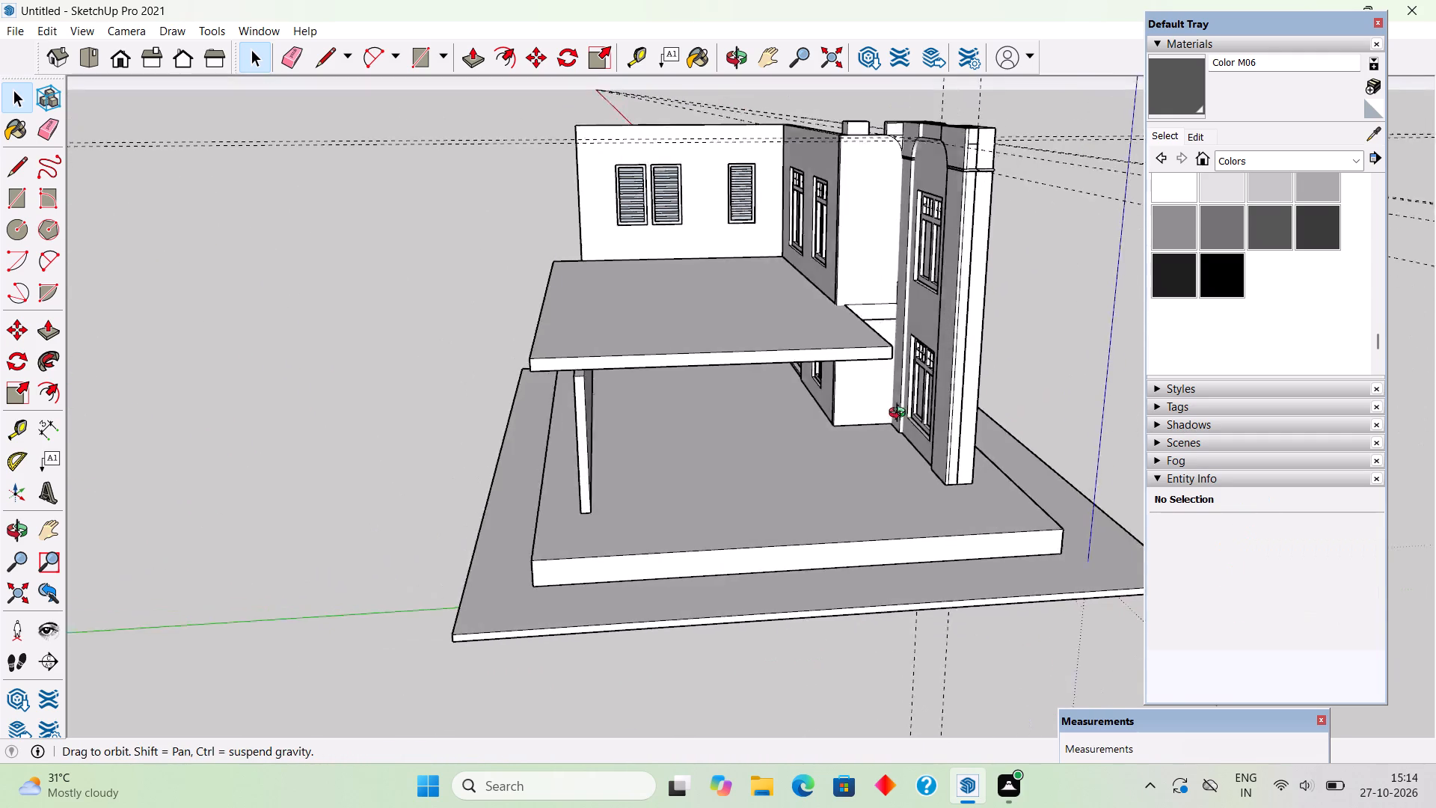
{"action": "middle_click_drag", "start_coordinate": [900, 414], "coordinate": [964, 438]}
{"action": "triple_click", "coordinate": [654, 422]}
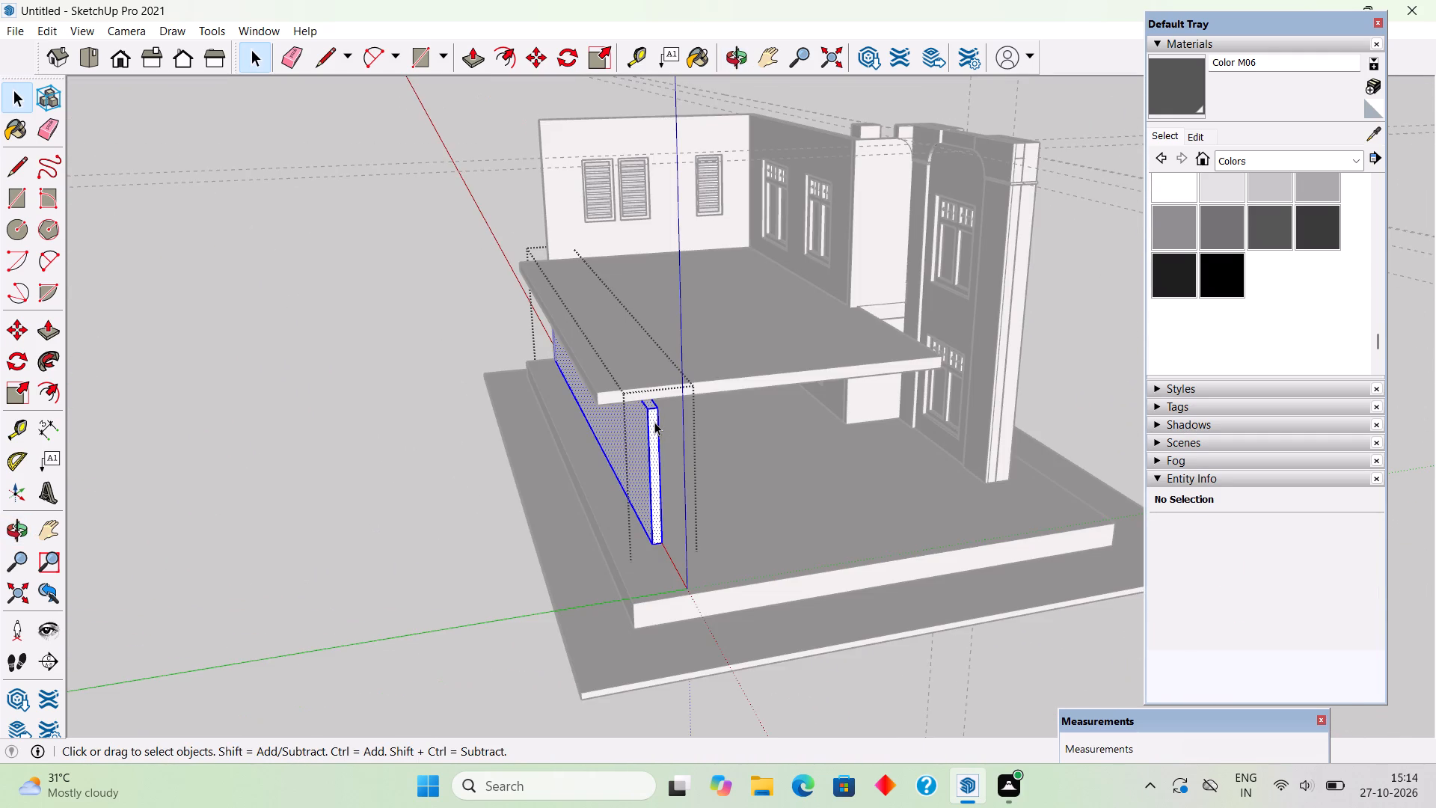
{"action": "key", "text": "p"}
{"action": "left_click", "coordinate": [654, 422]}
{"action": "left_click", "coordinate": [662, 388]}
{"action": "key", "text": "space"}
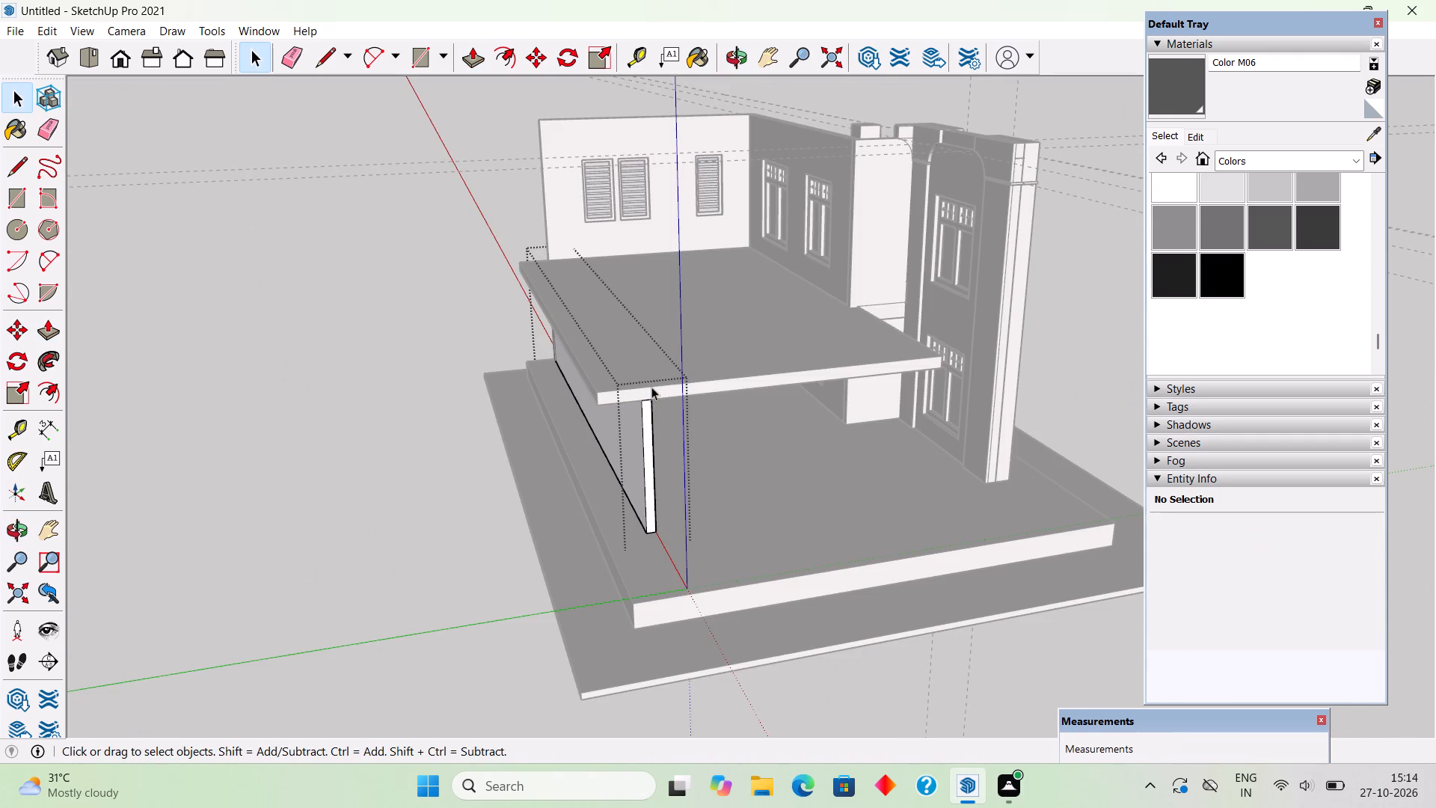
Push the slab's rear edge in until it is flush with the outer face of the rear wall.
{"action": "middle_click", "coordinate": [675, 349]}
{"action": "triple_click", "coordinate": [681, 349]}
{"action": "middle_click_drag", "start_coordinate": [678, 376], "coordinate": [747, 379]}
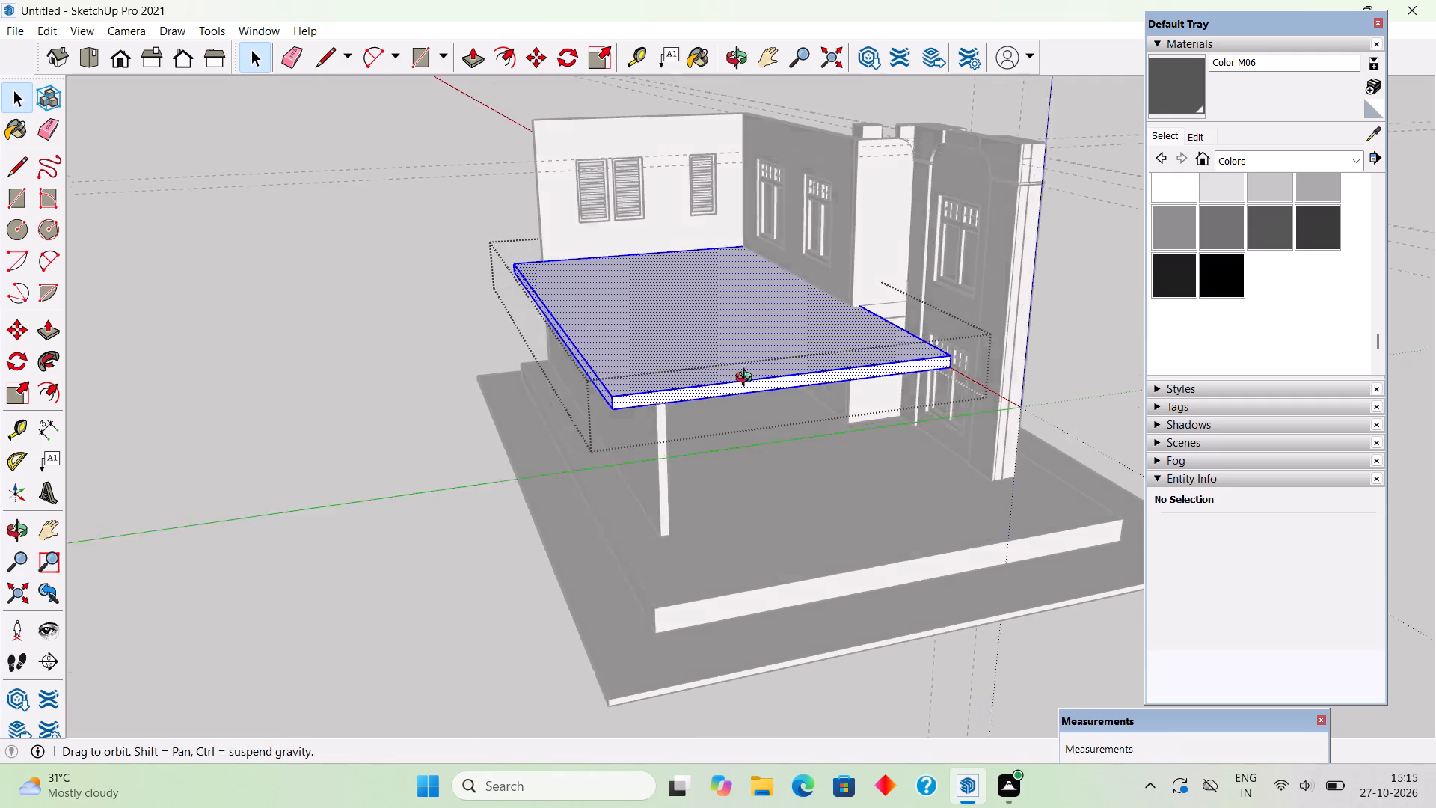
{"action": "middle_click_drag", "start_coordinate": [747, 379], "coordinate": [816, 382]}
{"action": "key", "text": "p"}
{"action": "left_click", "coordinate": [730, 404]}
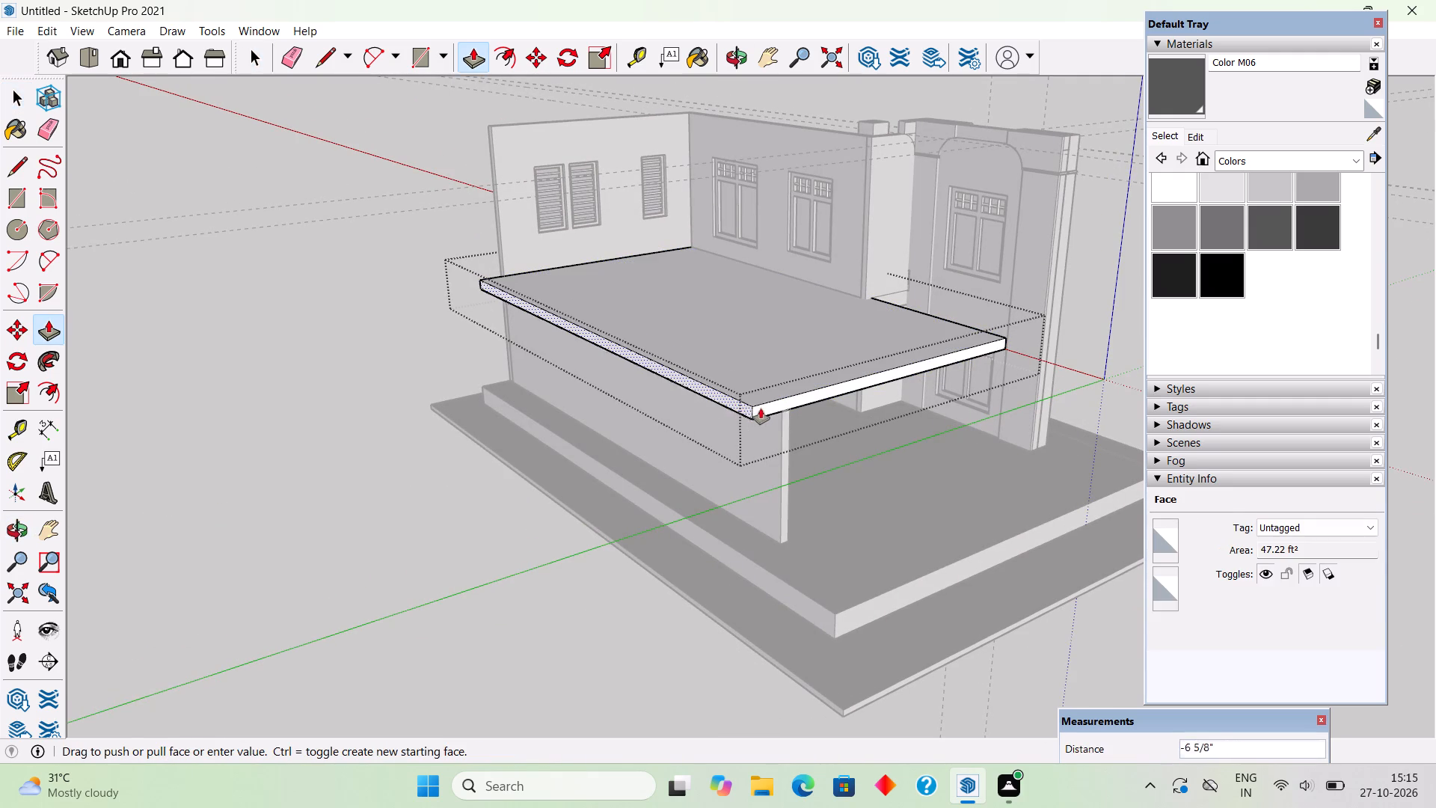
{"action": "left_click", "coordinate": [779, 426]}
{"action": "key", "text": "space"}
{"action": "left_click", "coordinate": [429, 275]}
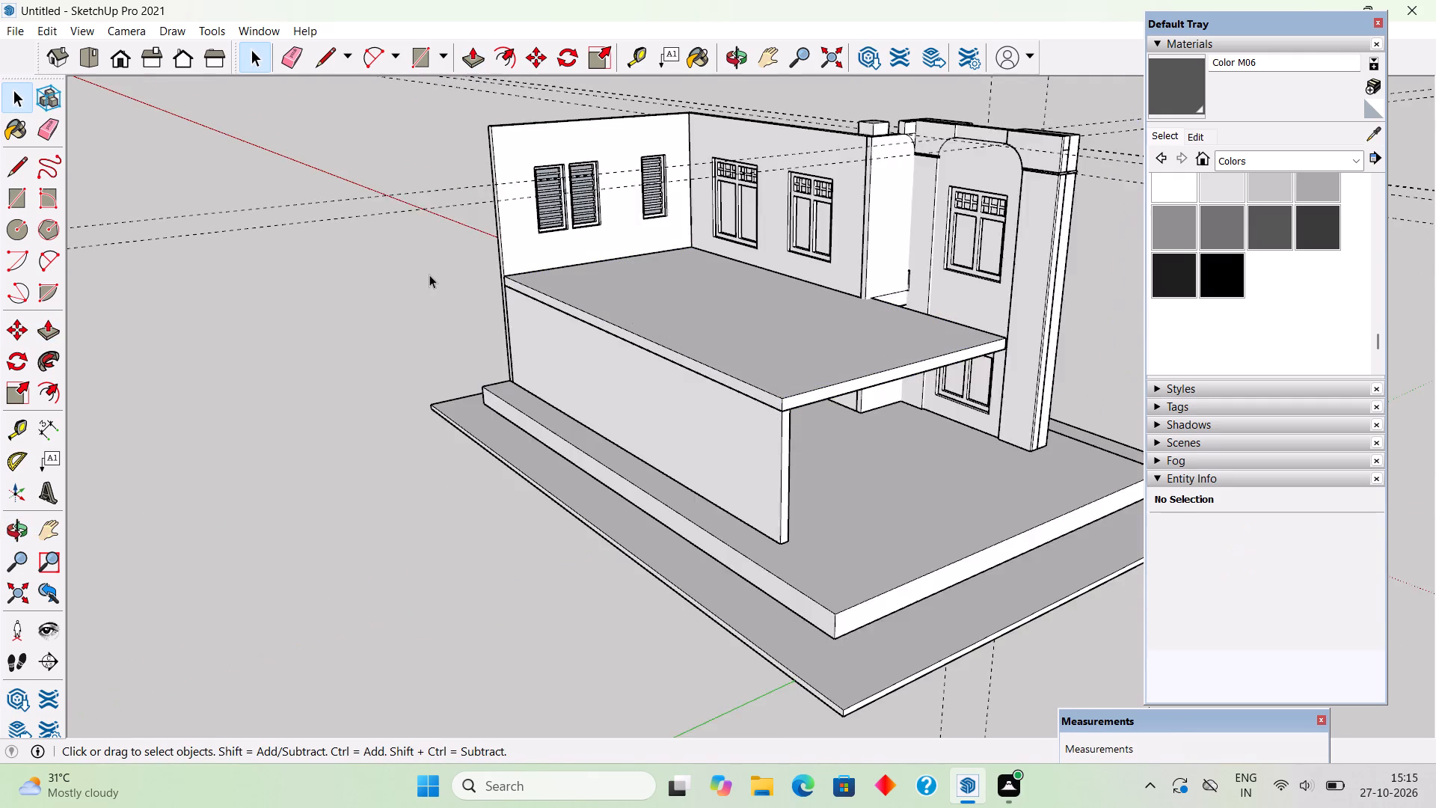
Draw a line across the thickness of the slab's front edge where it meets the projecting interior wall.
{"action": "scroll", "coordinate": [429, 275], "scroll_direction": "down", "scroll_amount": 3}
{"action": "middle_click_drag", "start_coordinate": [711, 433], "coordinate": [483, 510]}
{"action": "scroll", "coordinate": [739, 385], "scroll_direction": "up", "scroll_amount": 6}
{"action": "scroll", "coordinate": [787, 269], "scroll_direction": "up", "scroll_amount": 8}
{"action": "middle_click_drag", "start_coordinate": [839, 333], "coordinate": [739, 307]}
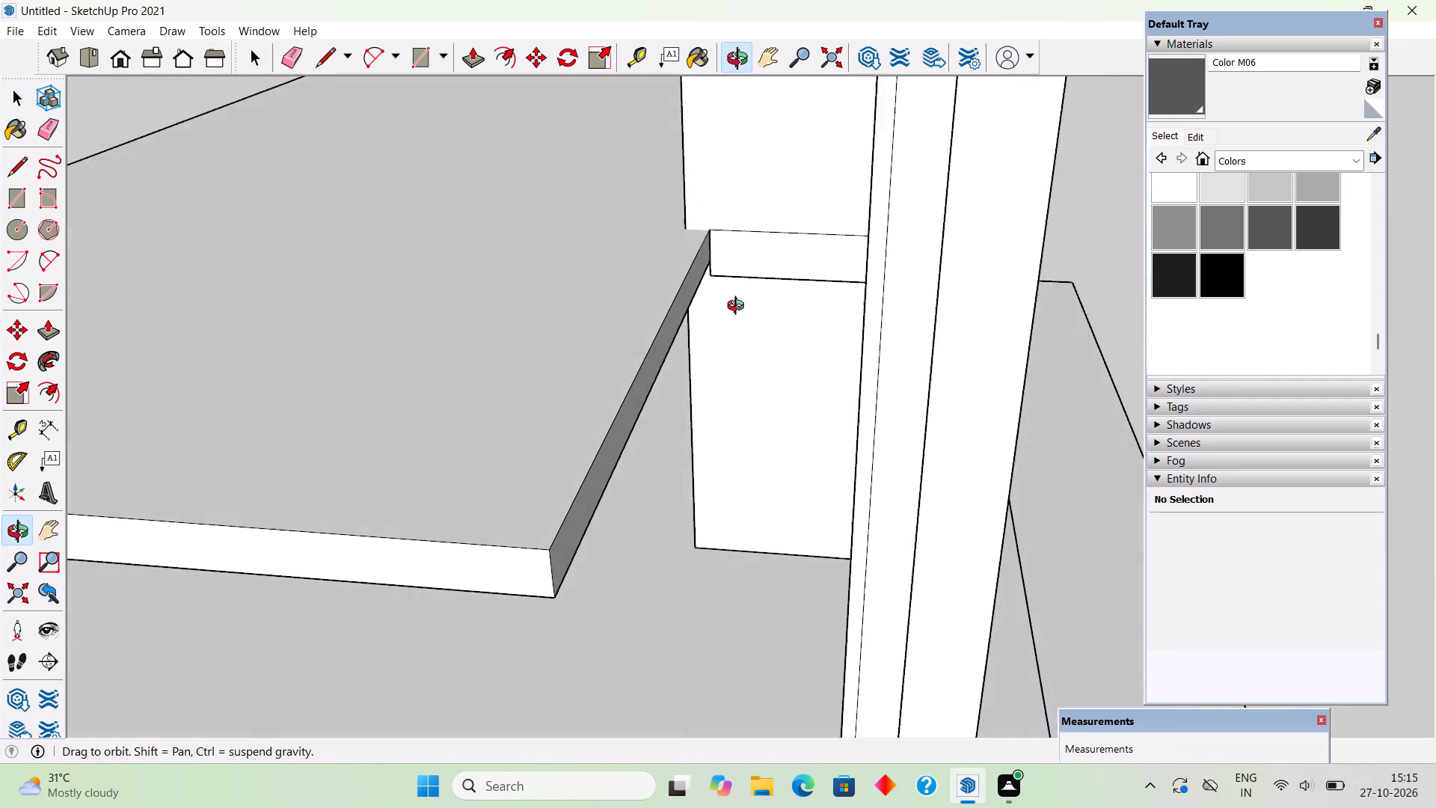
{"action": "middle_click_drag", "start_coordinate": [739, 307], "coordinate": [728, 288]}
{"action": "triple_click", "coordinate": [670, 253]}
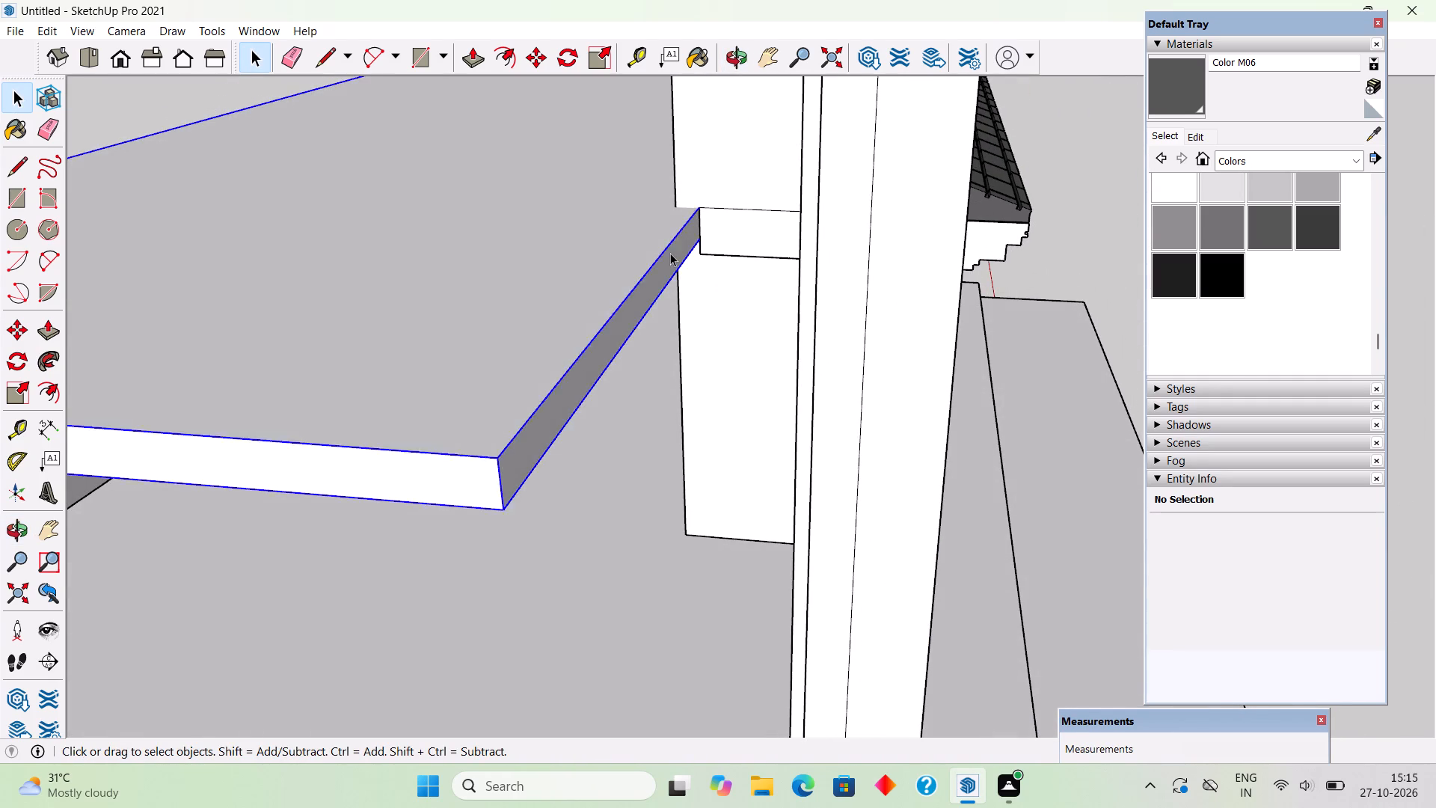
{"action": "scroll", "coordinate": [697, 238], "scroll_direction": "up", "scroll_amount": 9}
{"action": "middle_click_drag", "start_coordinate": [725, 251], "coordinate": [755, 259]}
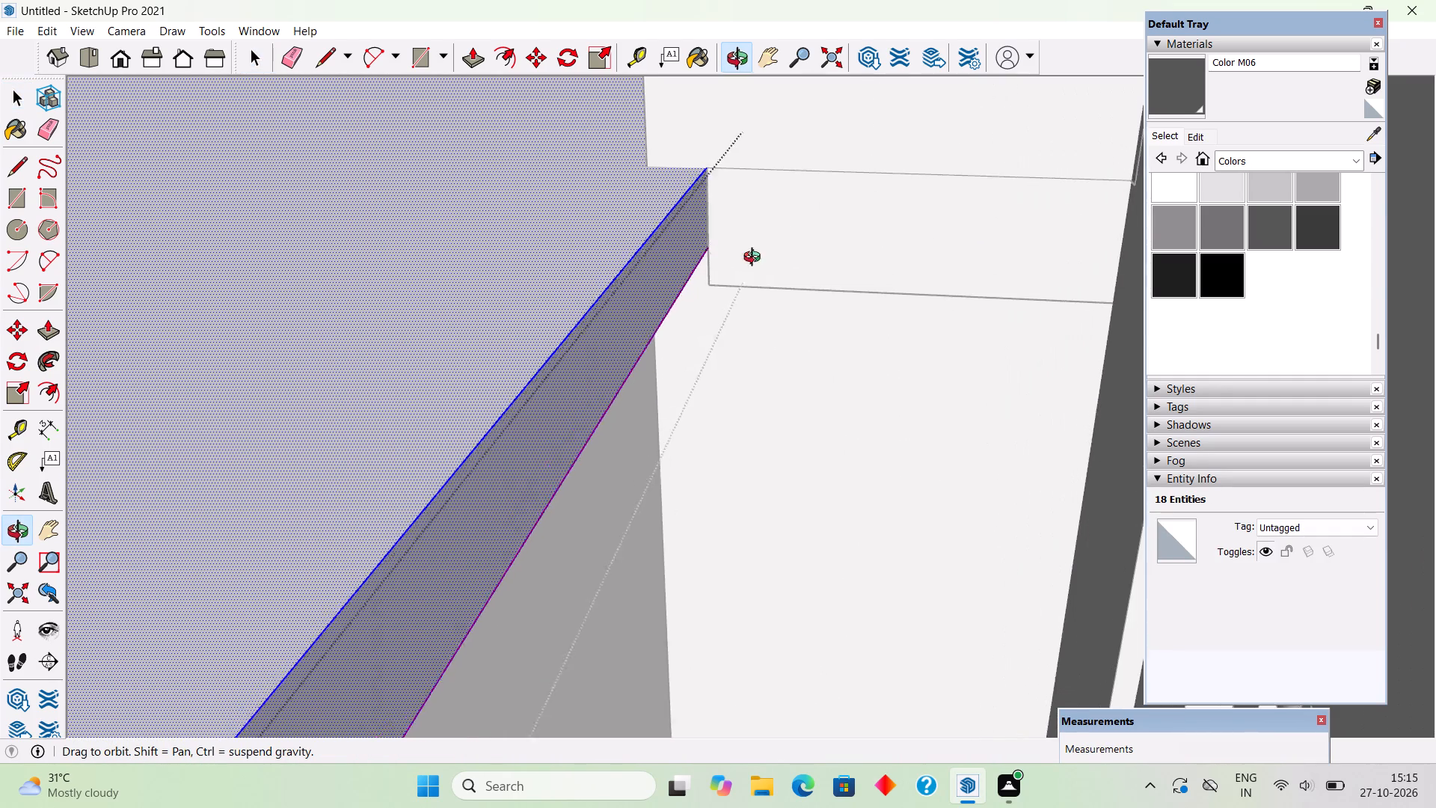
{"action": "middle_click_drag", "start_coordinate": [755, 259], "coordinate": [692, 307]}
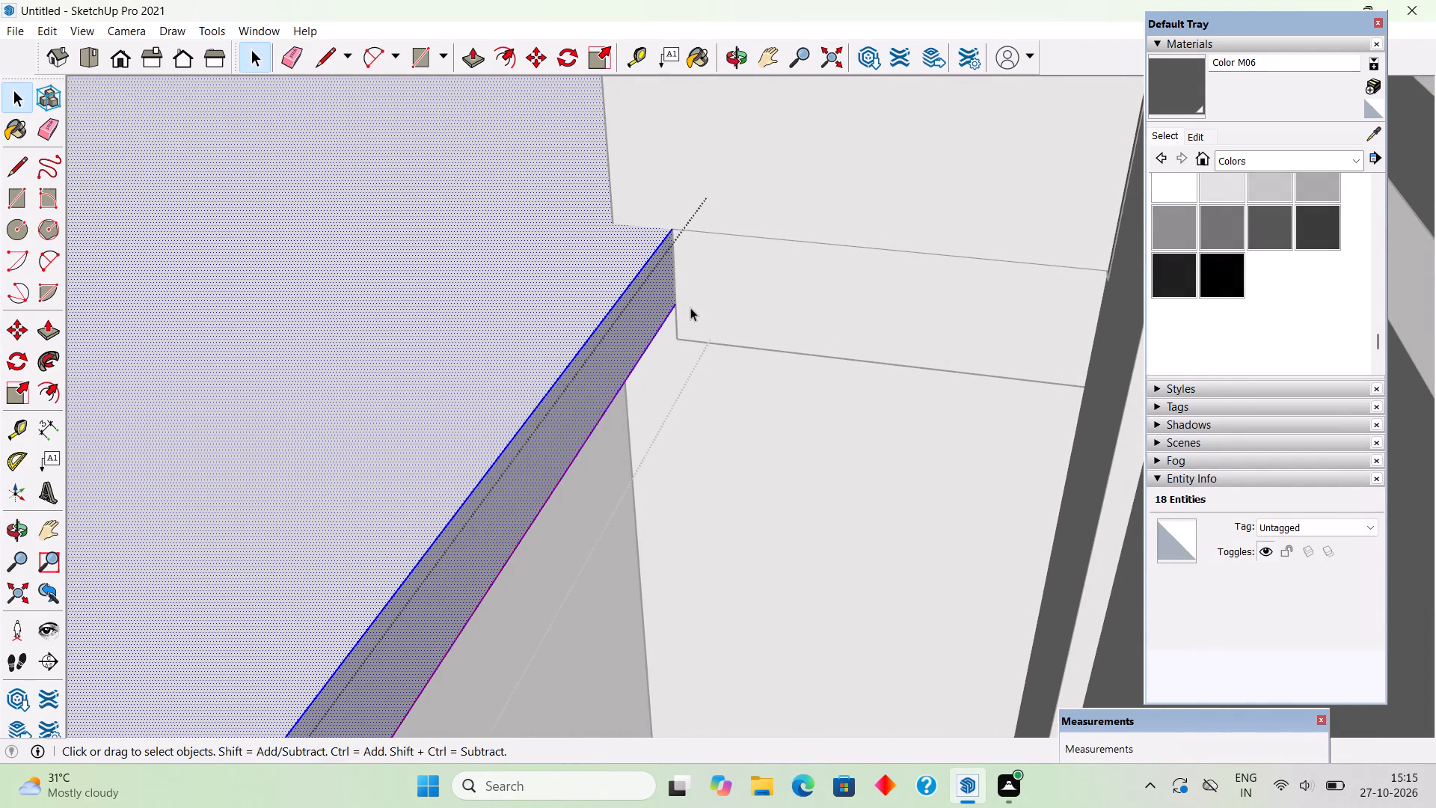
{"action": "key", "text": "l"}
{"action": "left_click", "coordinate": [678, 306]}
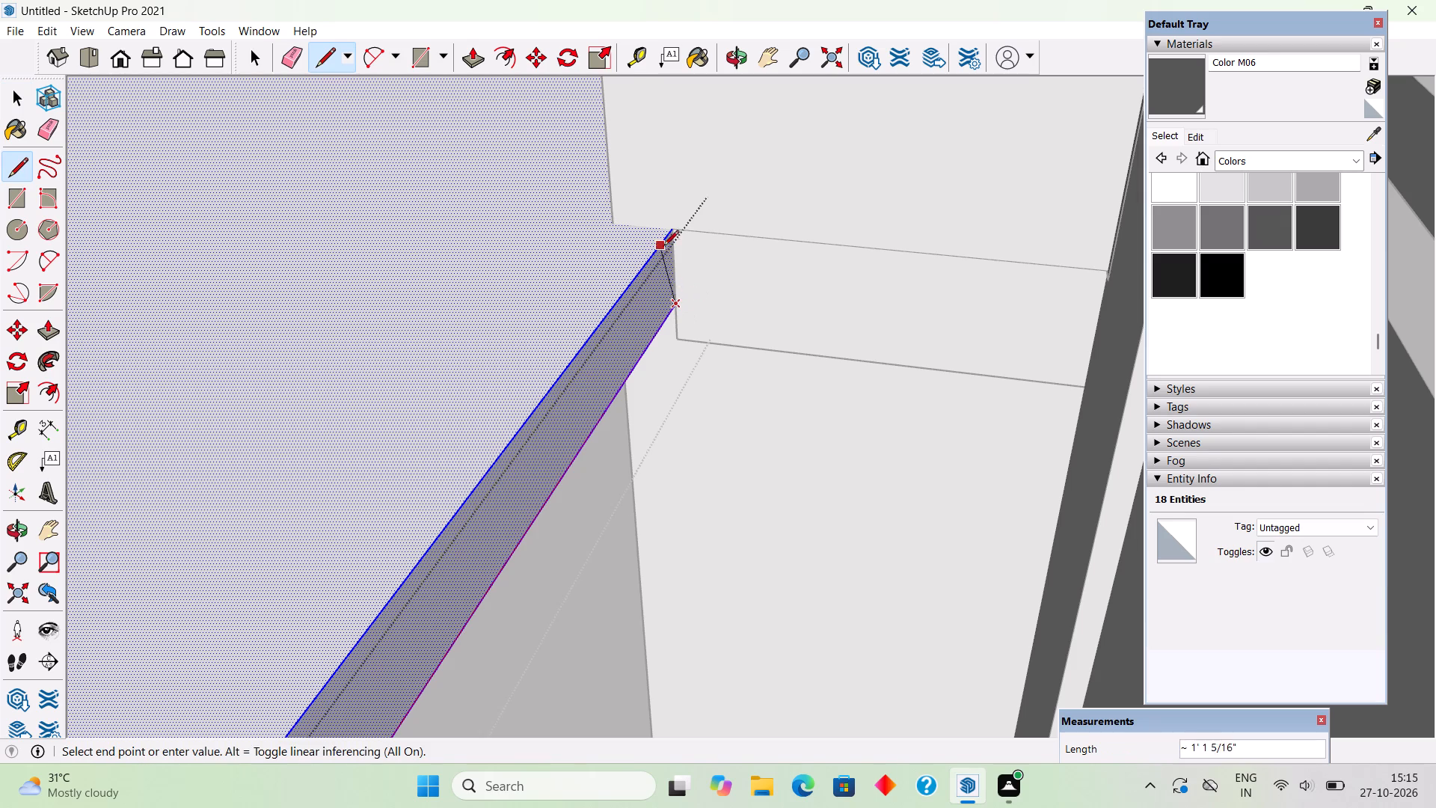
{"action": "left_click", "coordinate": [669, 233]}
Extend the slab's front edge face about 5' 3" toward the front wall at the corner column.
{"action": "key", "text": "p"}
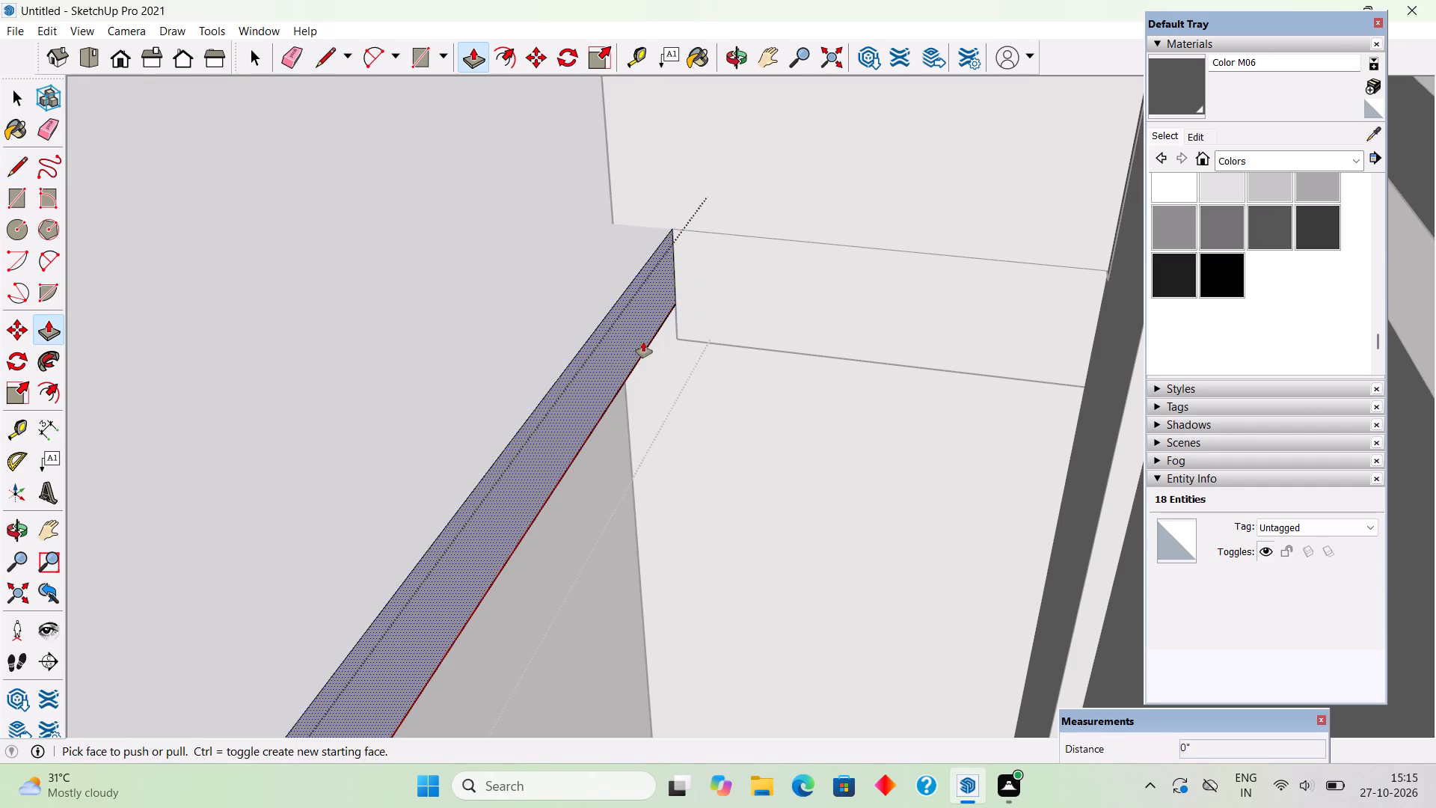
{"action": "left_click", "coordinate": [641, 342]}
{"action": "scroll", "coordinate": [770, 337], "scroll_direction": "down", "scroll_amount": 9}
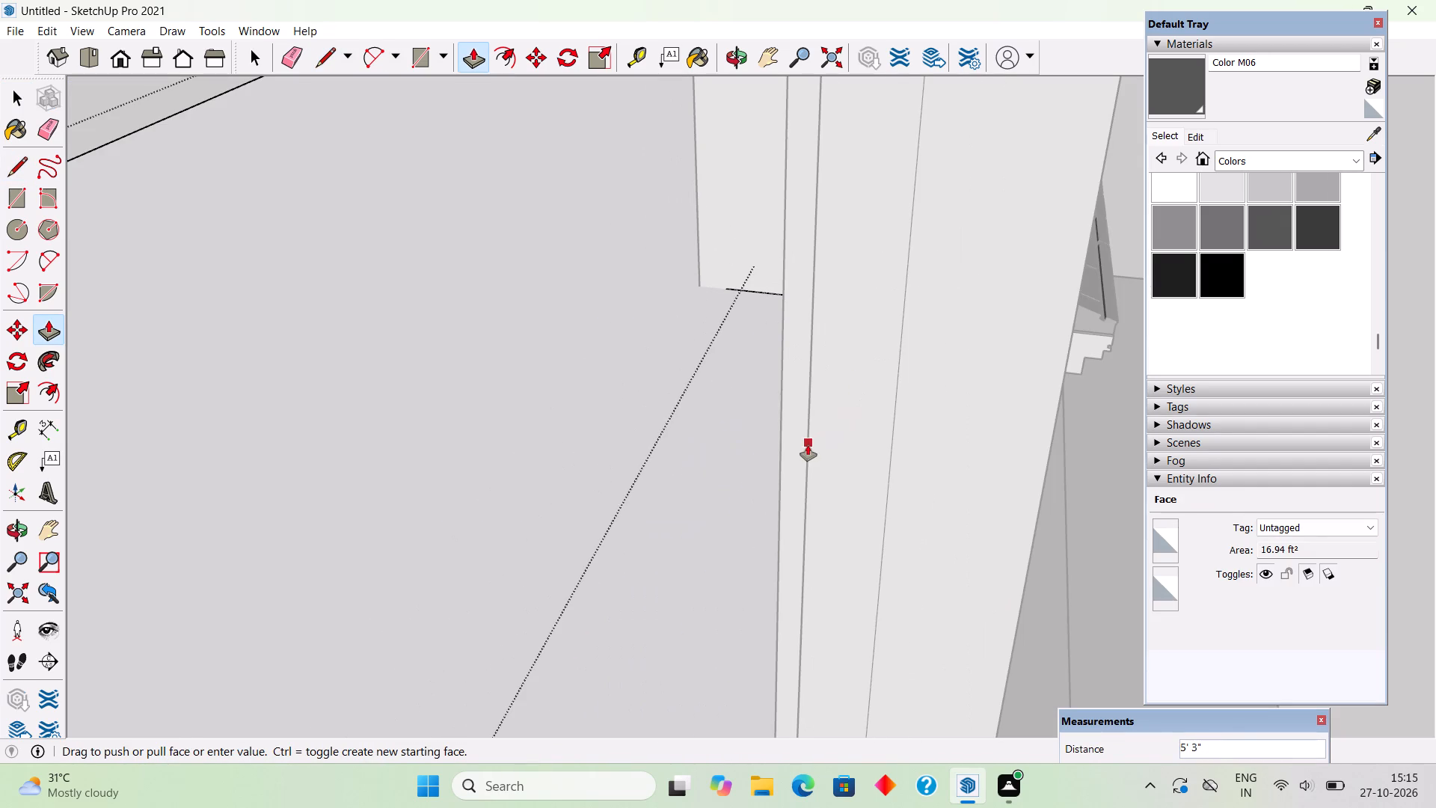
{"action": "left_click", "coordinate": [804, 451]}
{"action": "middle_click_drag", "start_coordinate": [806, 411], "coordinate": [883, 153]}
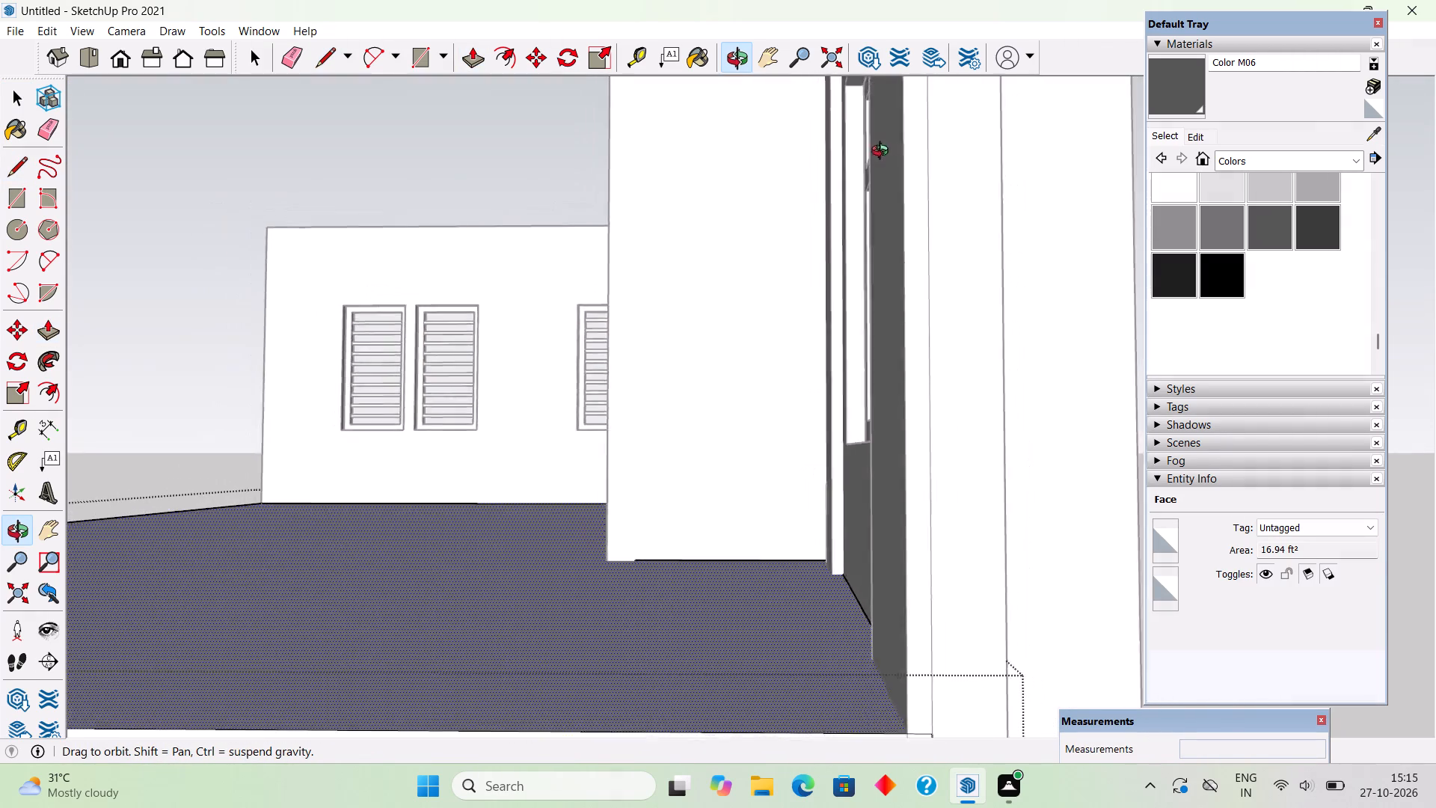
Undo the last slab extension and pull the slab's end face out 5' instead, to the inner face of the front wall.
{"action": "middle_click_drag", "start_coordinate": [883, 153], "coordinate": [868, 190]}
{"action": "scroll", "coordinate": [864, 183], "scroll_direction": "down", "scroll_amount": 5}
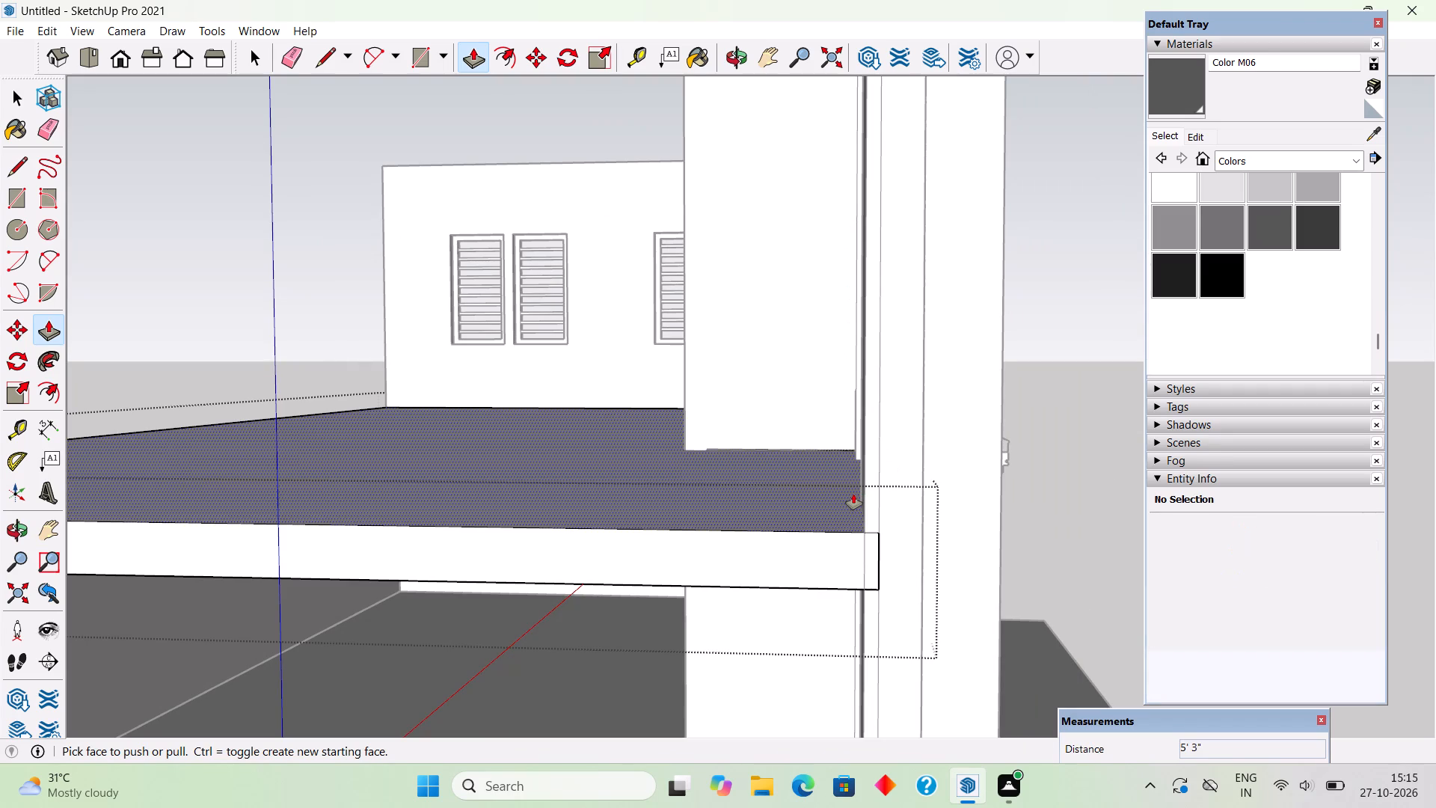
{"action": "key", "text": "ctrl+z"}
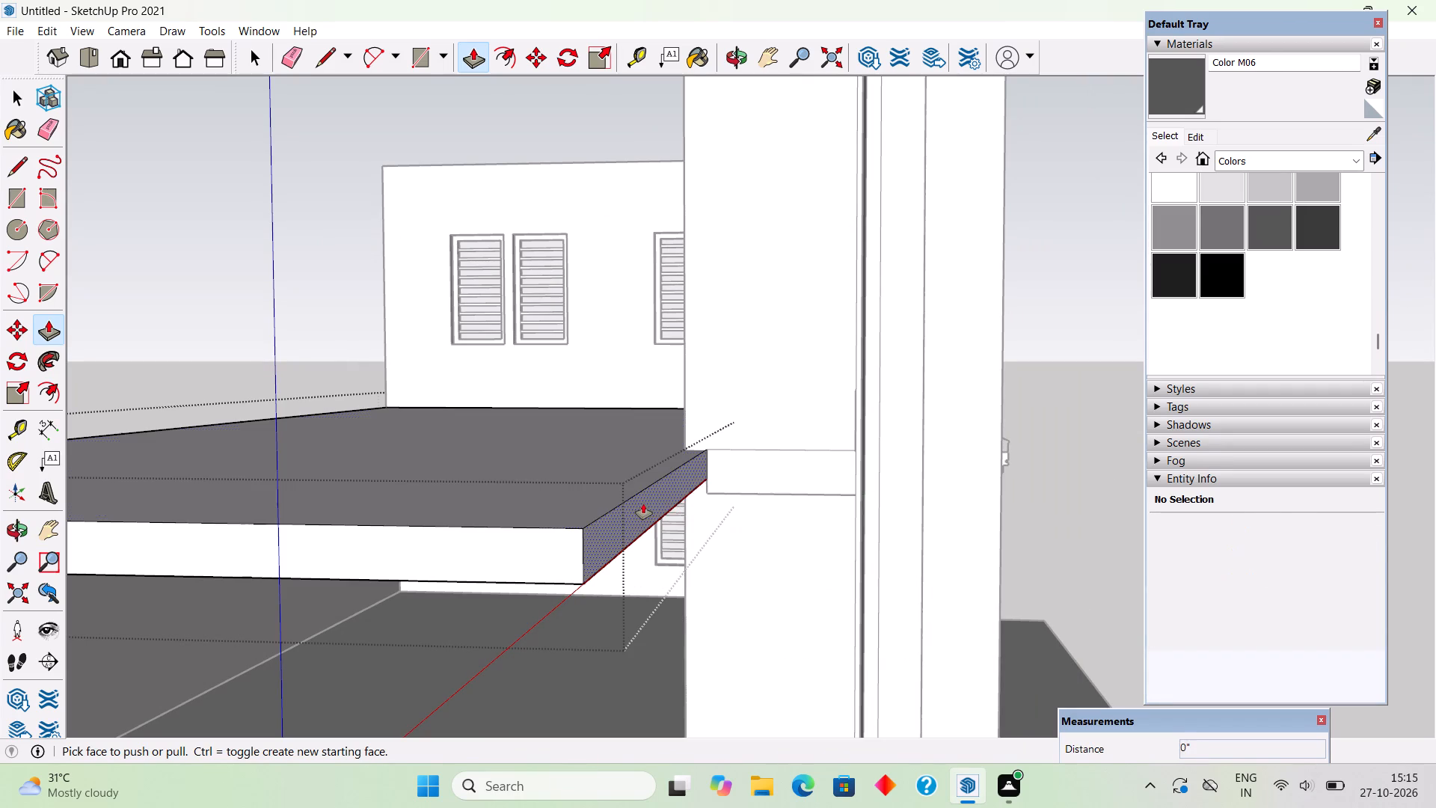
{"action": "left_click", "coordinate": [645, 506]}
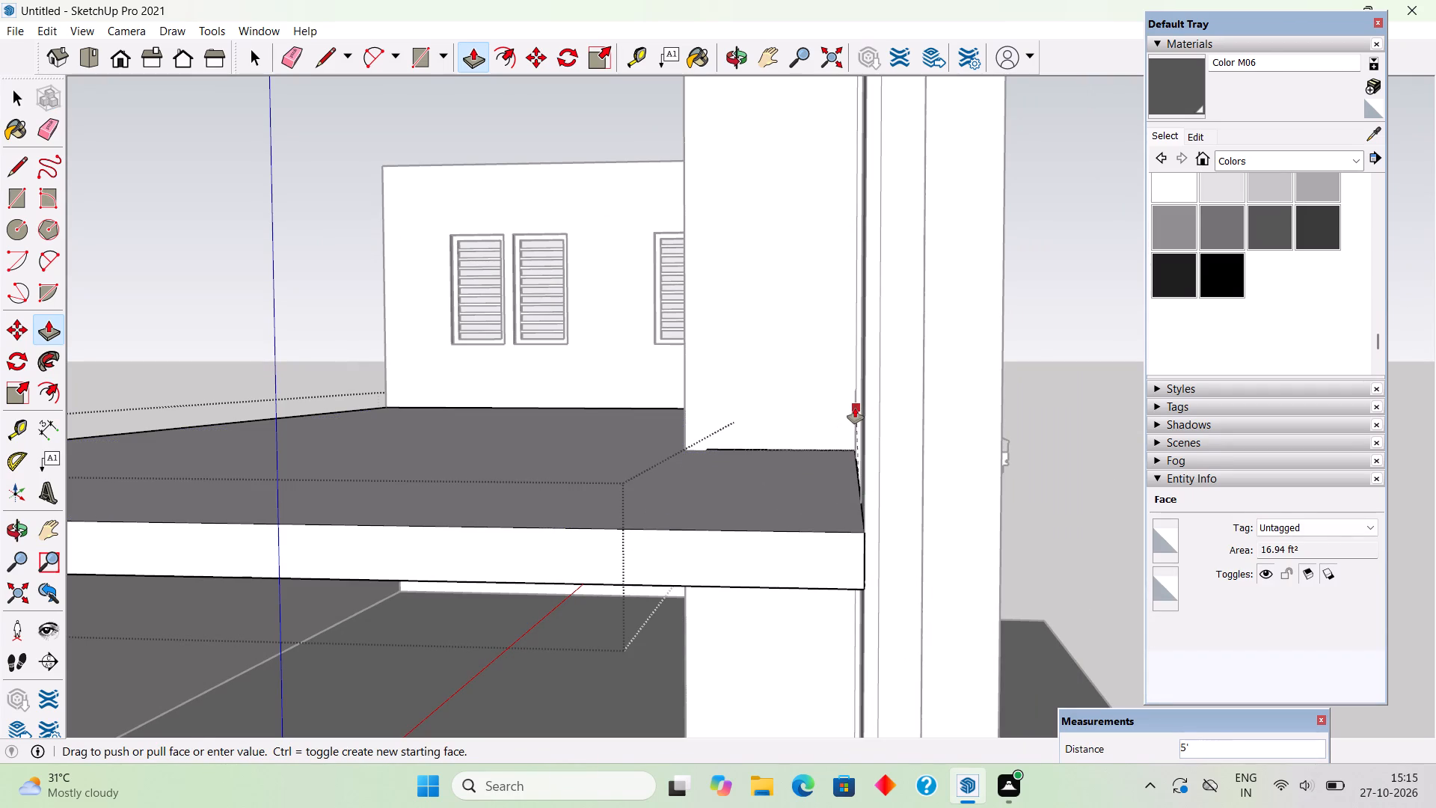
{"action": "left_click", "coordinate": [855, 408]}
Inspect the extended upper floor slab against the front wall and corner column from several sides.
{"action": "middle_click_drag", "start_coordinate": [870, 490], "coordinate": [674, 542]}
{"action": "scroll", "coordinate": [750, 489], "scroll_direction": "down", "scroll_amount": 1}
{"action": "key", "text": "space"}
{"action": "scroll", "coordinate": [573, 369], "scroll_direction": "down", "scroll_amount": 5}
{"action": "left_click", "coordinate": [516, 276]}
{"action": "middle_click_drag", "start_coordinate": [555, 424], "coordinate": [518, 245]}
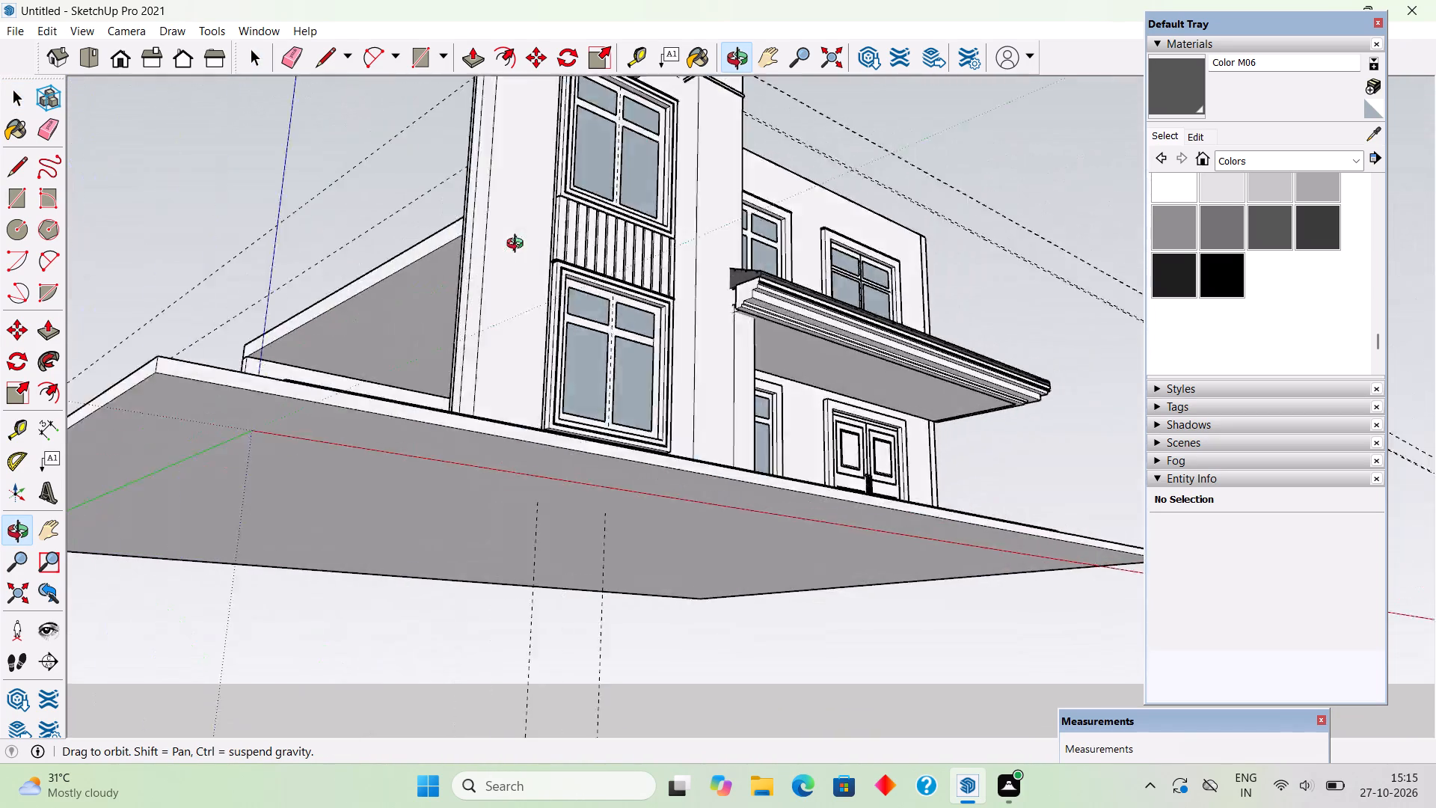
{"action": "middle_click_drag", "start_coordinate": [518, 245], "coordinate": [853, 404]}
{"action": "scroll", "coordinate": [853, 401], "scroll_direction": "down", "scroll_amount": 2}
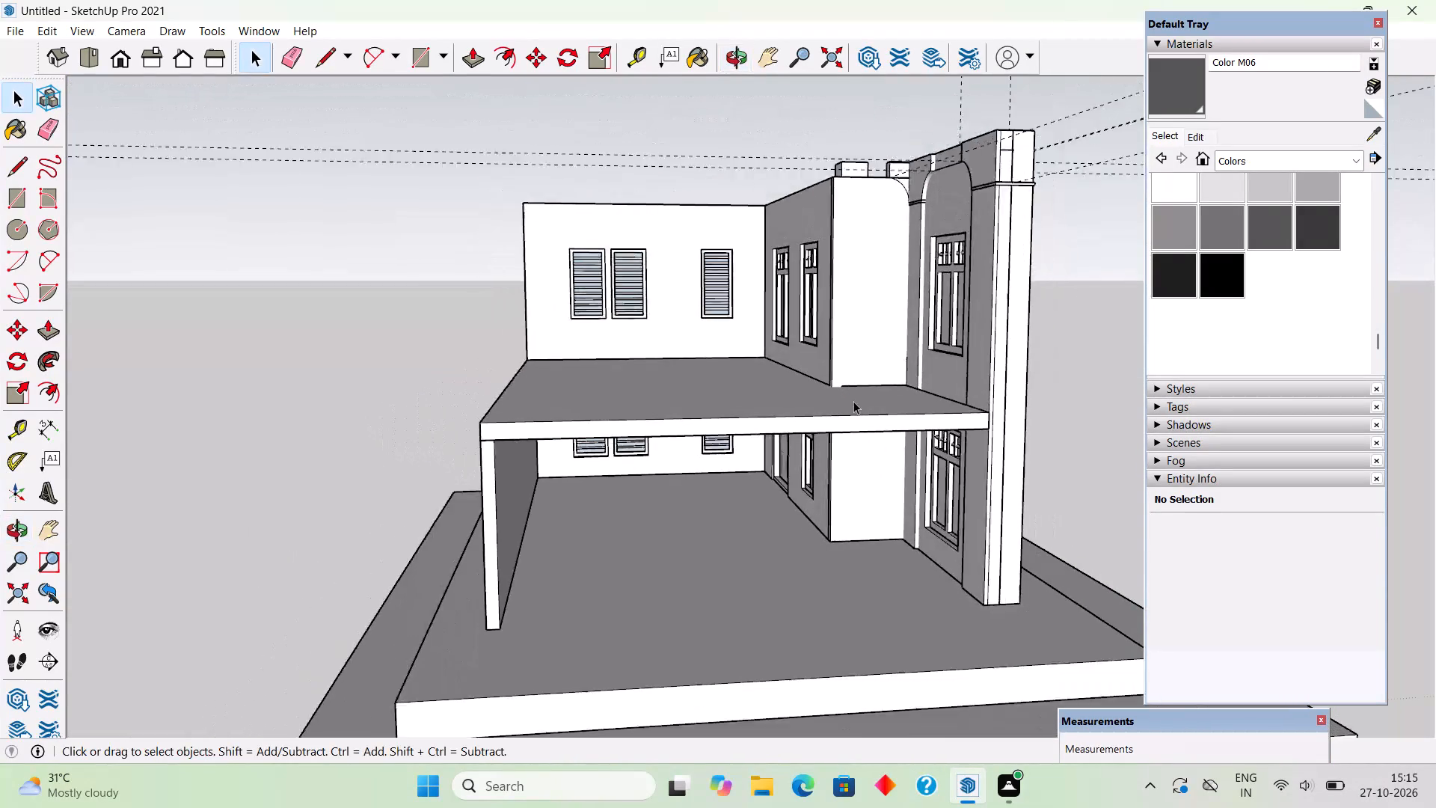
{"action": "scroll", "coordinate": [853, 401], "scroll_direction": "down", "scroll_amount": 2}
{"action": "middle_click_drag", "start_coordinate": [856, 417], "coordinate": [839, 483]}
{"action": "scroll", "coordinate": [835, 335], "scroll_direction": "down", "scroll_amount": 4}
{"action": "middle_click_drag", "start_coordinate": [806, 286], "coordinate": [805, 434]}
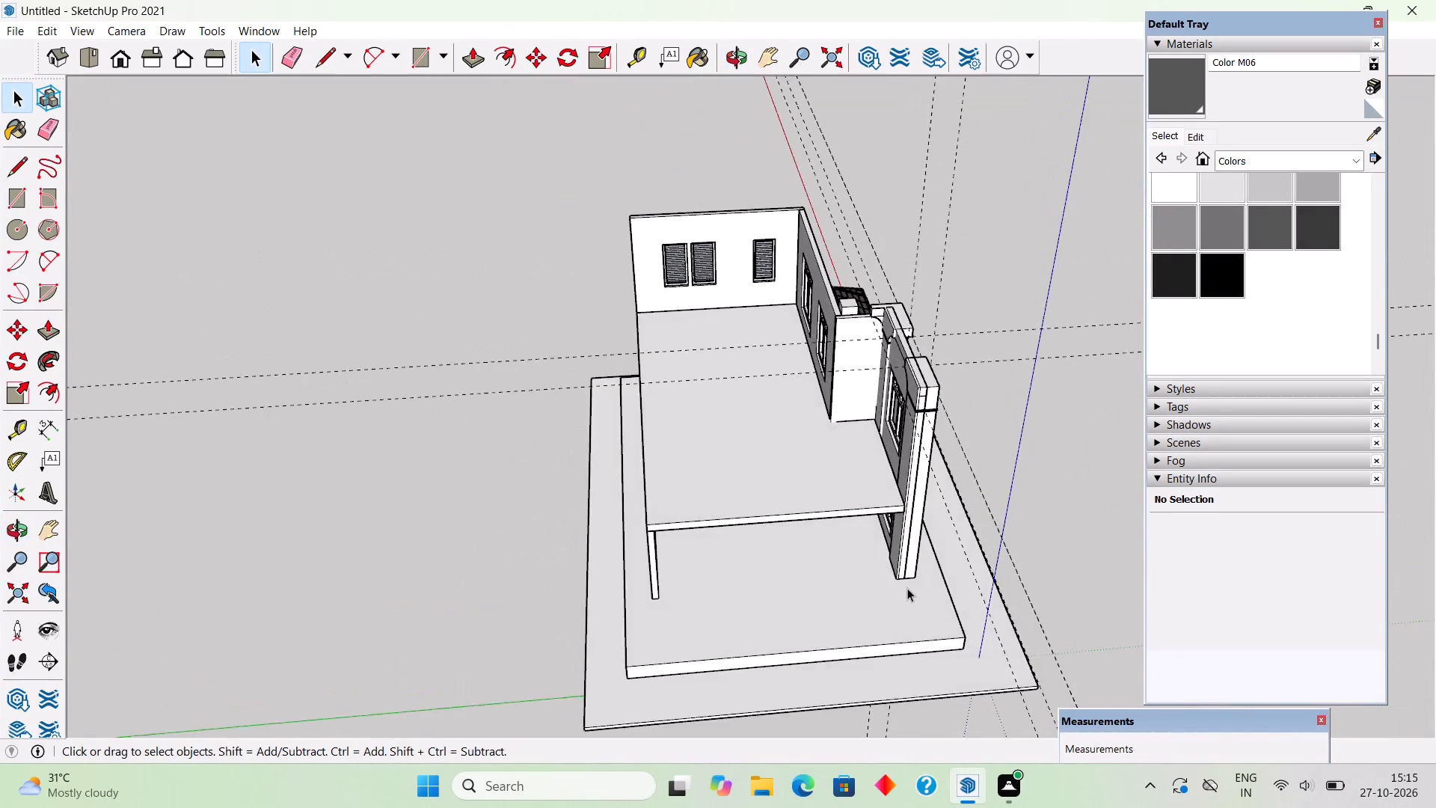
Place a guide along the bottom of the ground-floor rear wall's end face and a parallel guide 9" inward.
{"action": "scroll", "coordinate": [915, 594], "scroll_direction": "up", "scroll_amount": 9}
{"action": "middle_click_drag", "start_coordinate": [849, 564], "coordinate": [794, 598]}
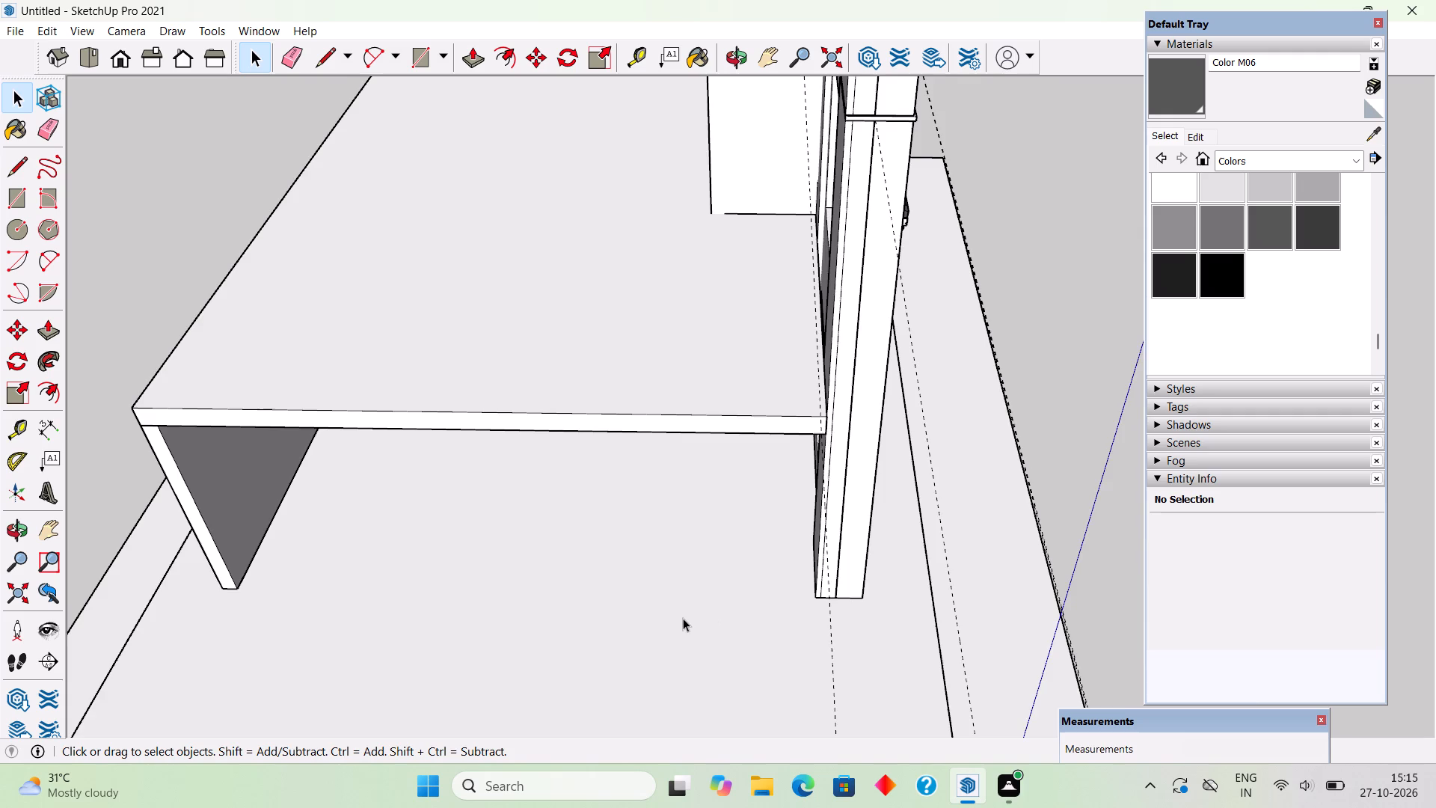
{"action": "scroll", "coordinate": [683, 618], "scroll_direction": "up", "scroll_amount": 1}
{"action": "key", "text": "t"}
{"action": "scroll", "coordinate": [172, 585], "scroll_direction": "up", "scroll_amount": 4}
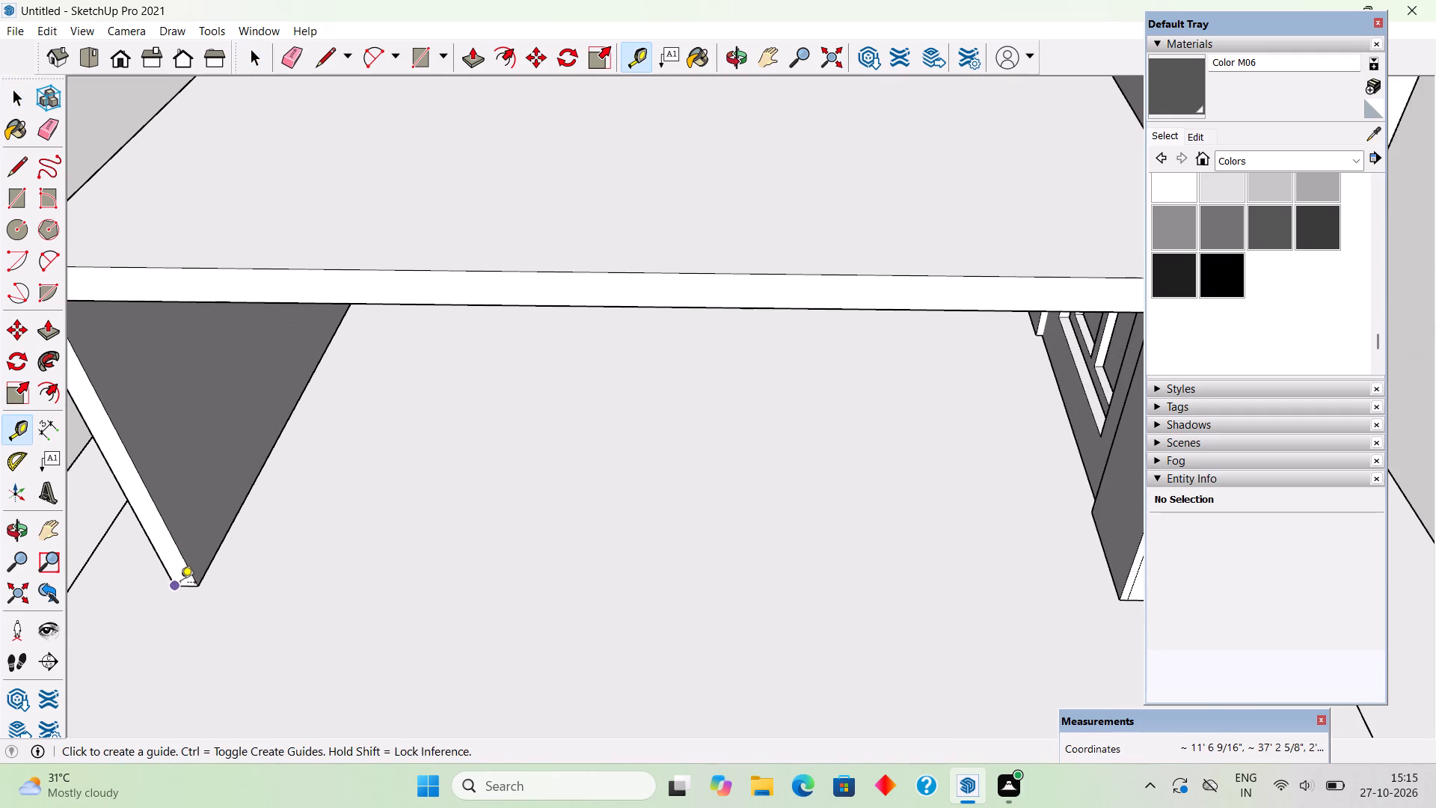
{"action": "scroll", "coordinate": [178, 587], "scroll_direction": "up", "scroll_amount": 5}
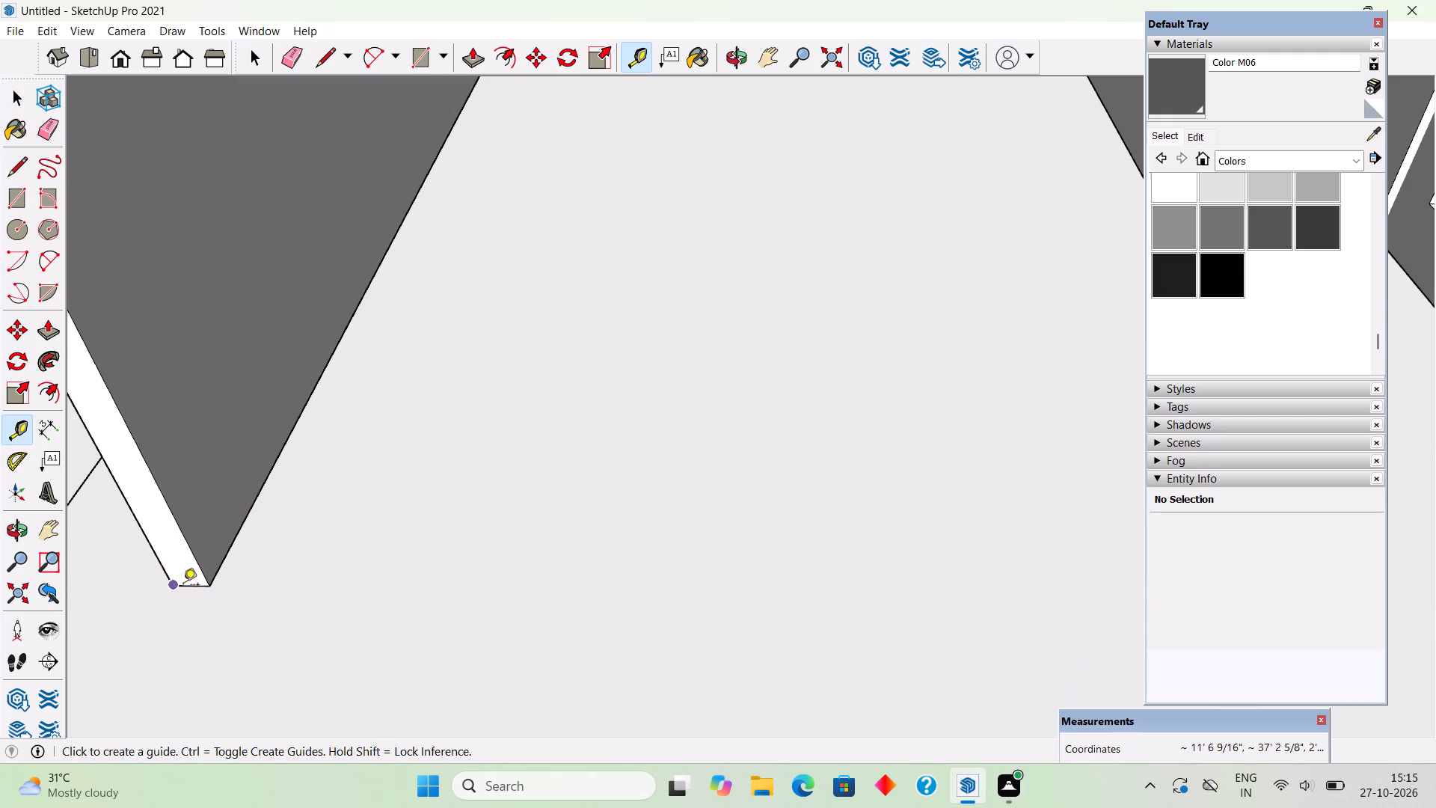
{"action": "double_click", "coordinate": [188, 586]}
{"action": "left_click", "coordinate": [246, 592]}
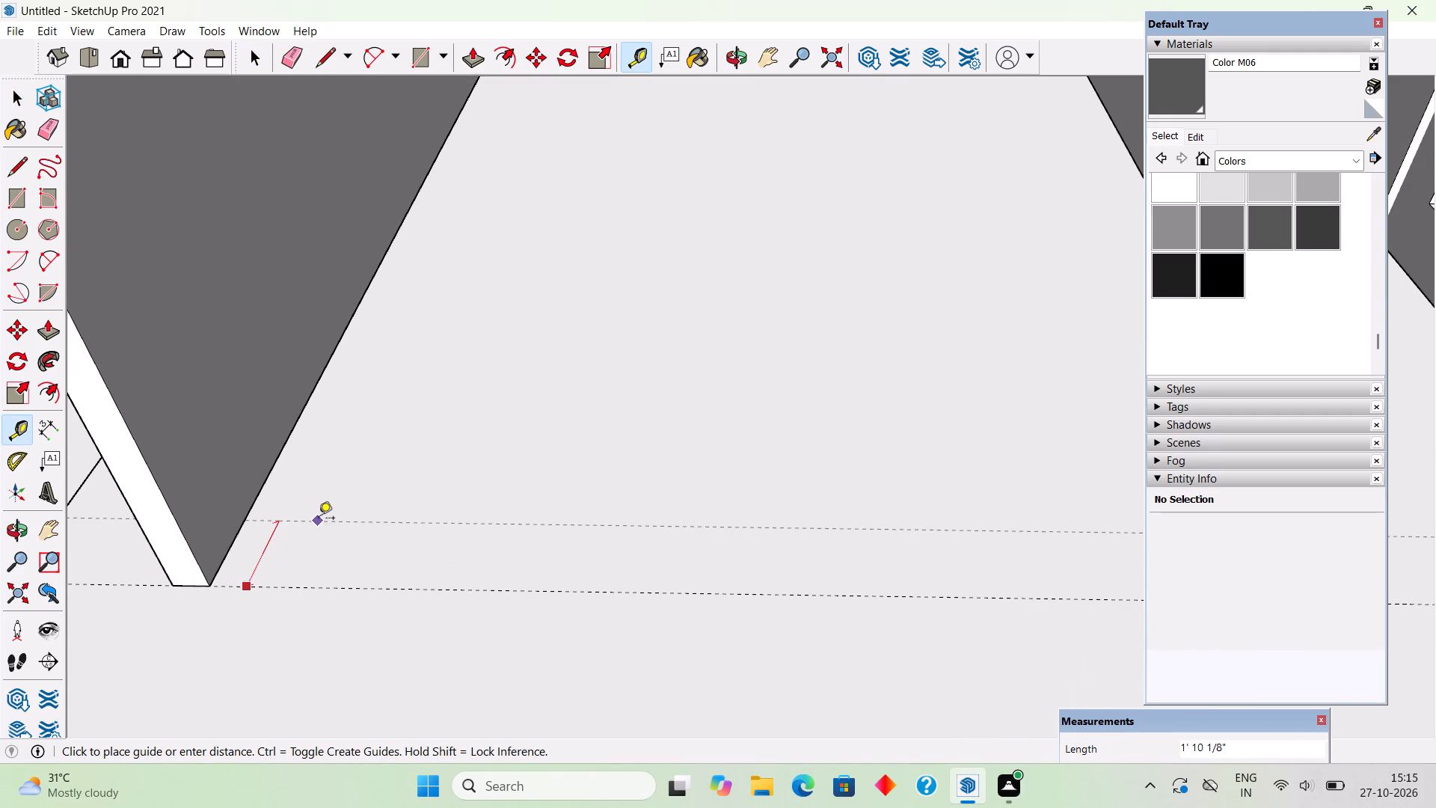
{"action": "type", "text": "9\""}
{"action": "key", "text": "Return"}
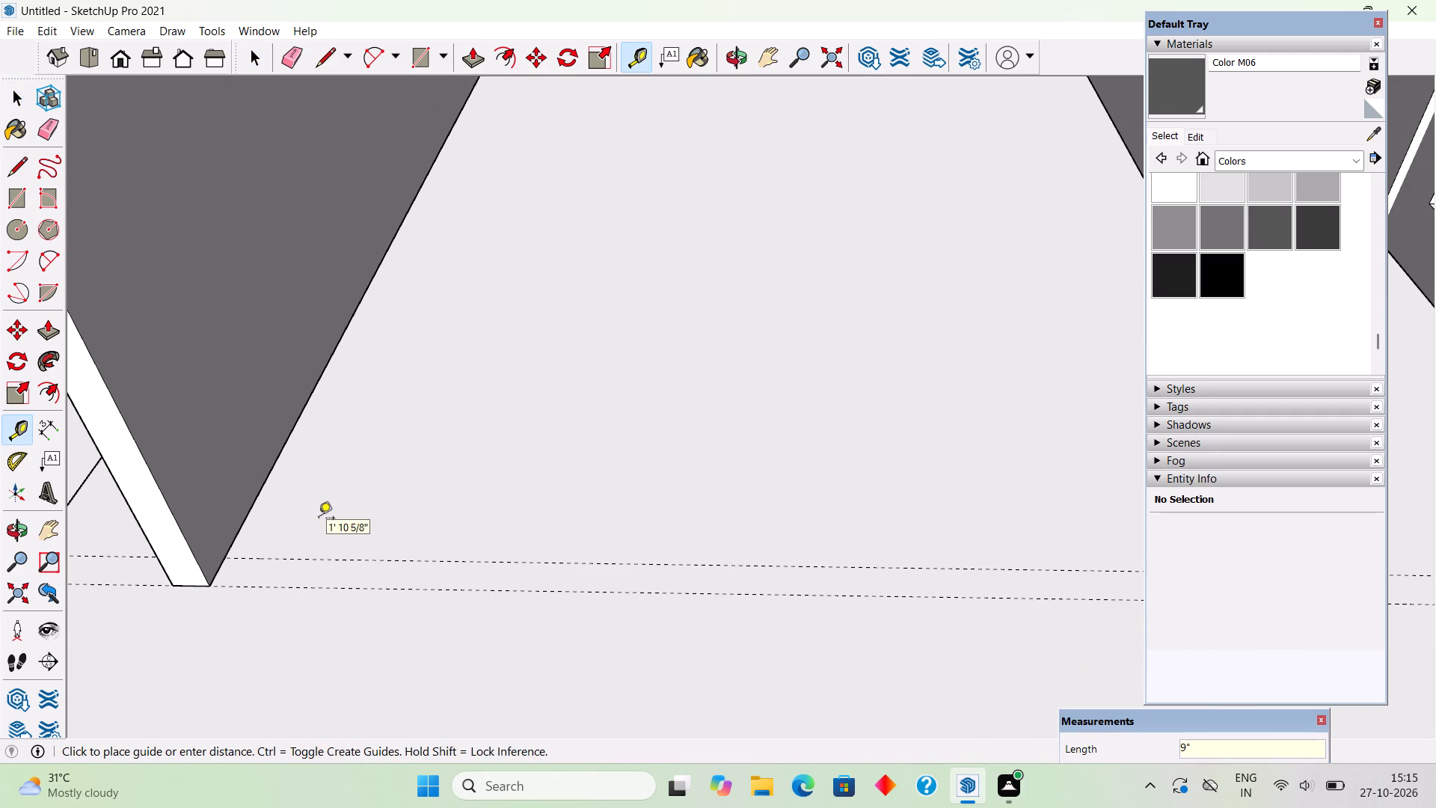
Draw a 9" wide rectangle between the rear and front walls along the guides and extrude it up to the slab's underside.
{"action": "key", "text": "r"}
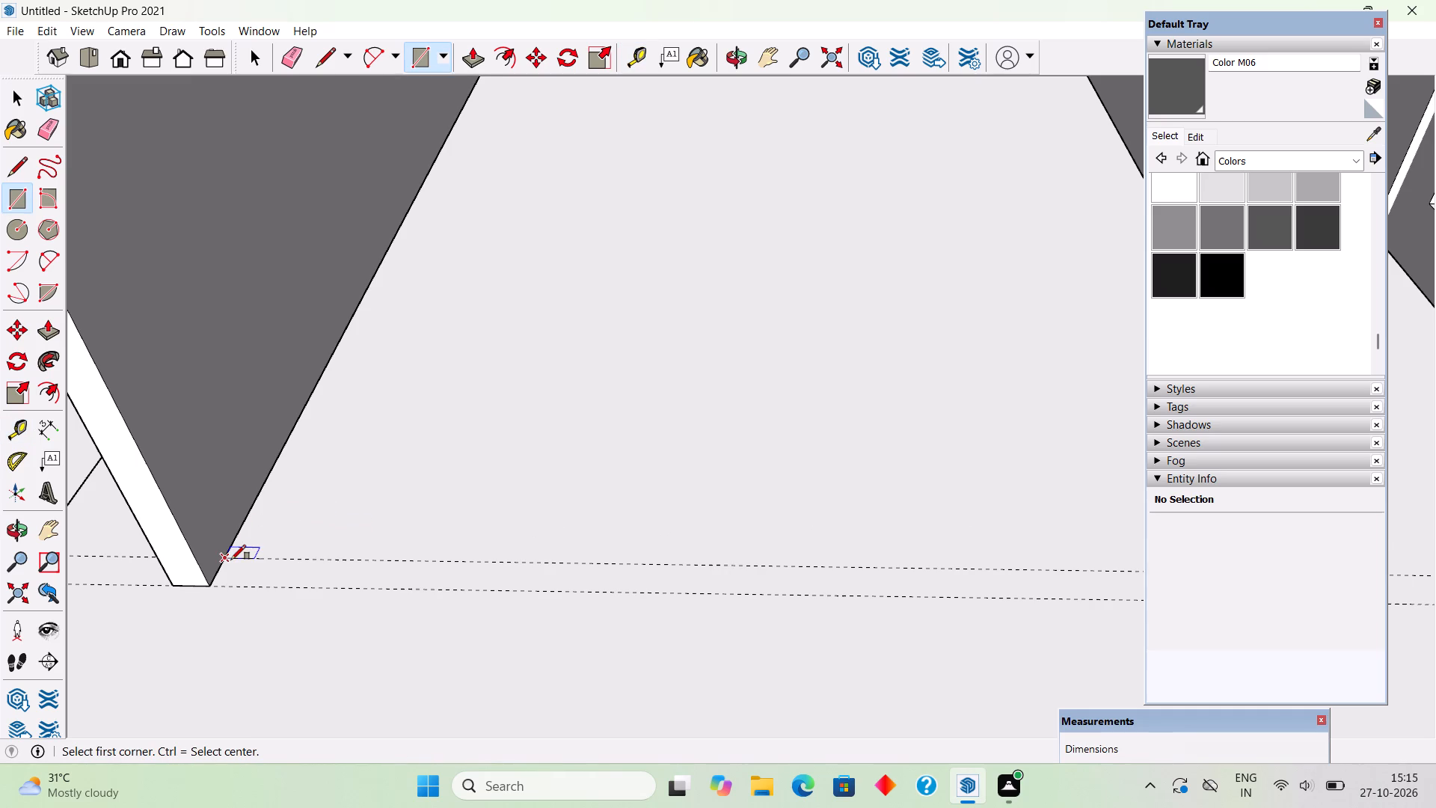
{"action": "left_click", "coordinate": [231, 560]}
{"action": "scroll", "coordinate": [222, 557], "scroll_direction": "down", "scroll_amount": 10}
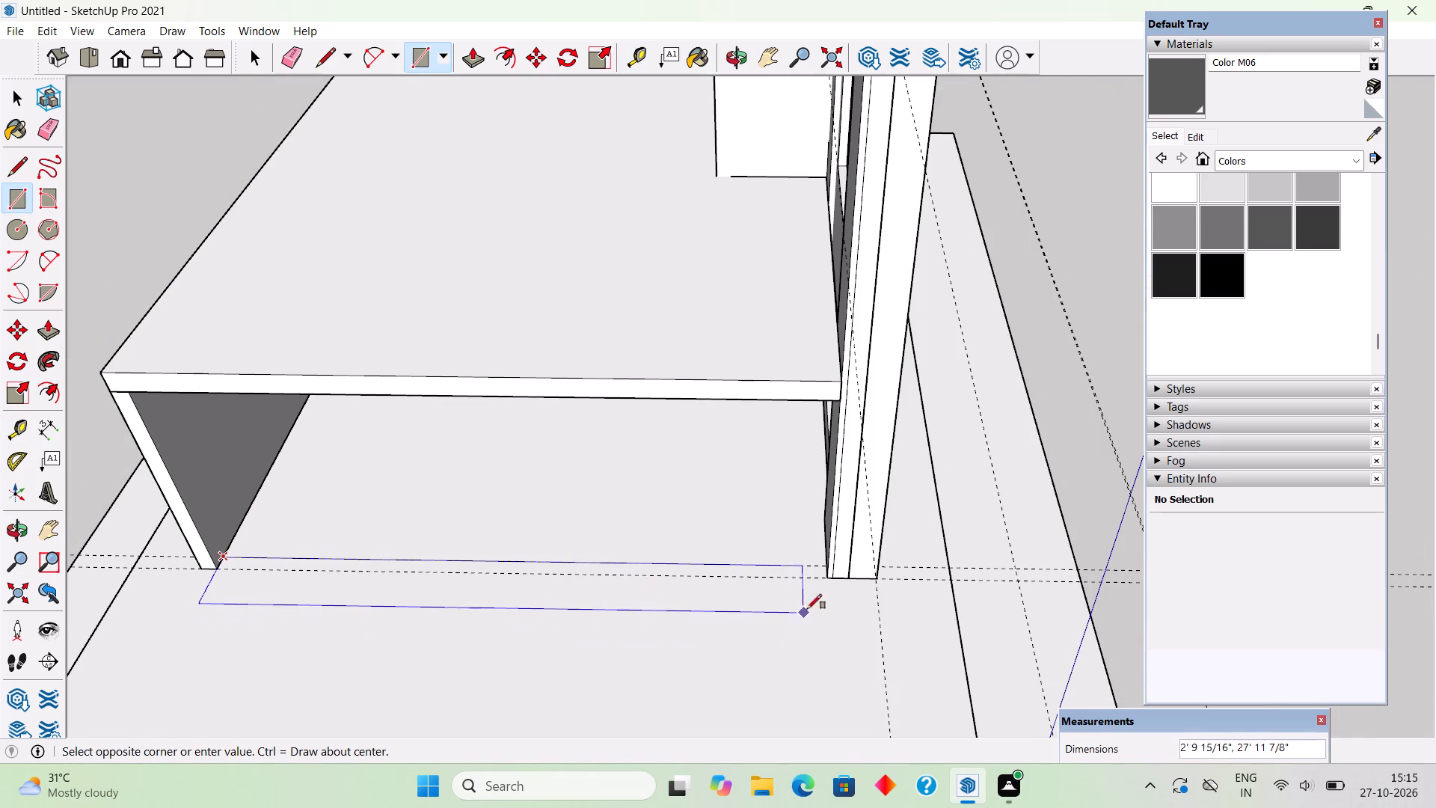
{"action": "left_click", "coordinate": [823, 578]}
{"action": "key", "text": "p"}
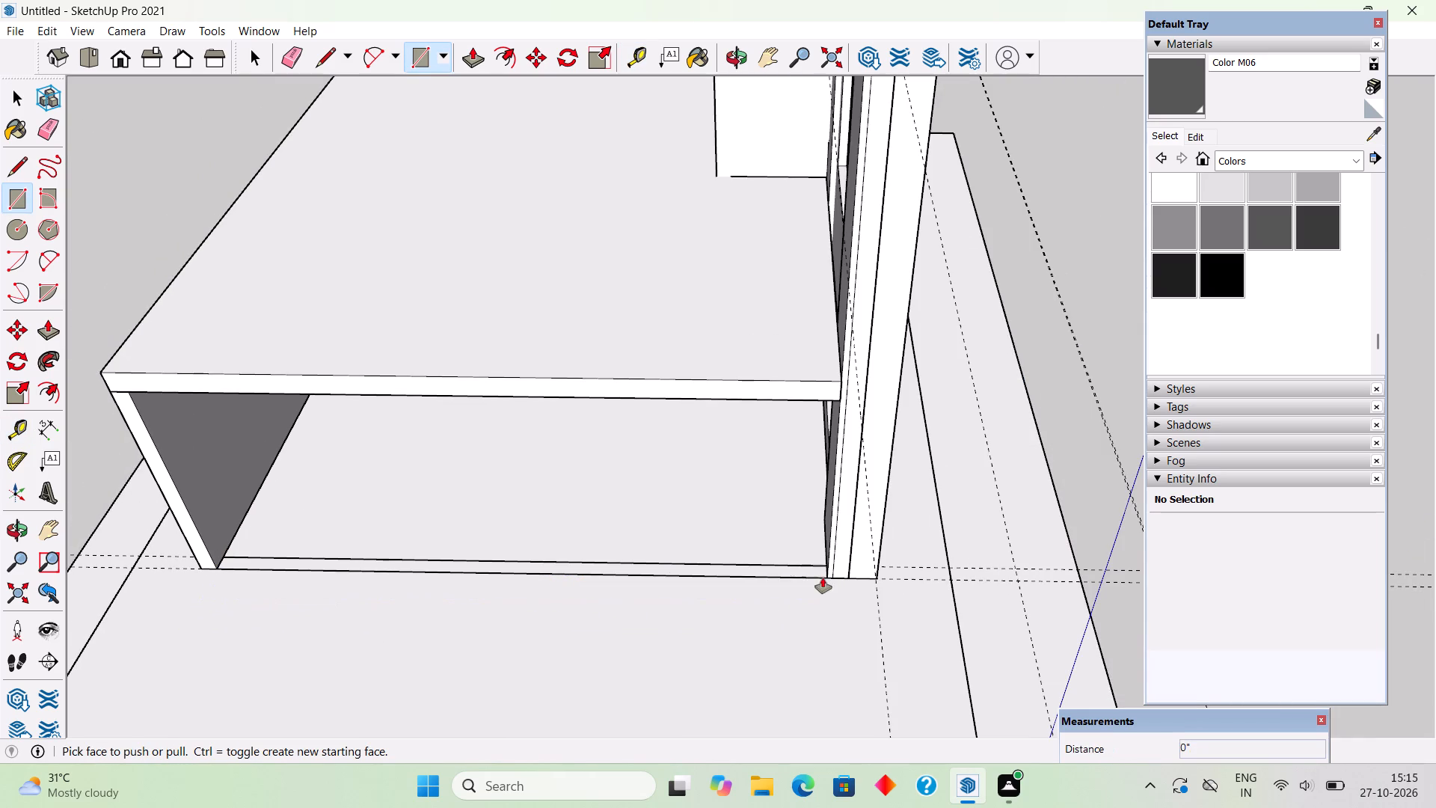
{"action": "left_click", "coordinate": [815, 566]}
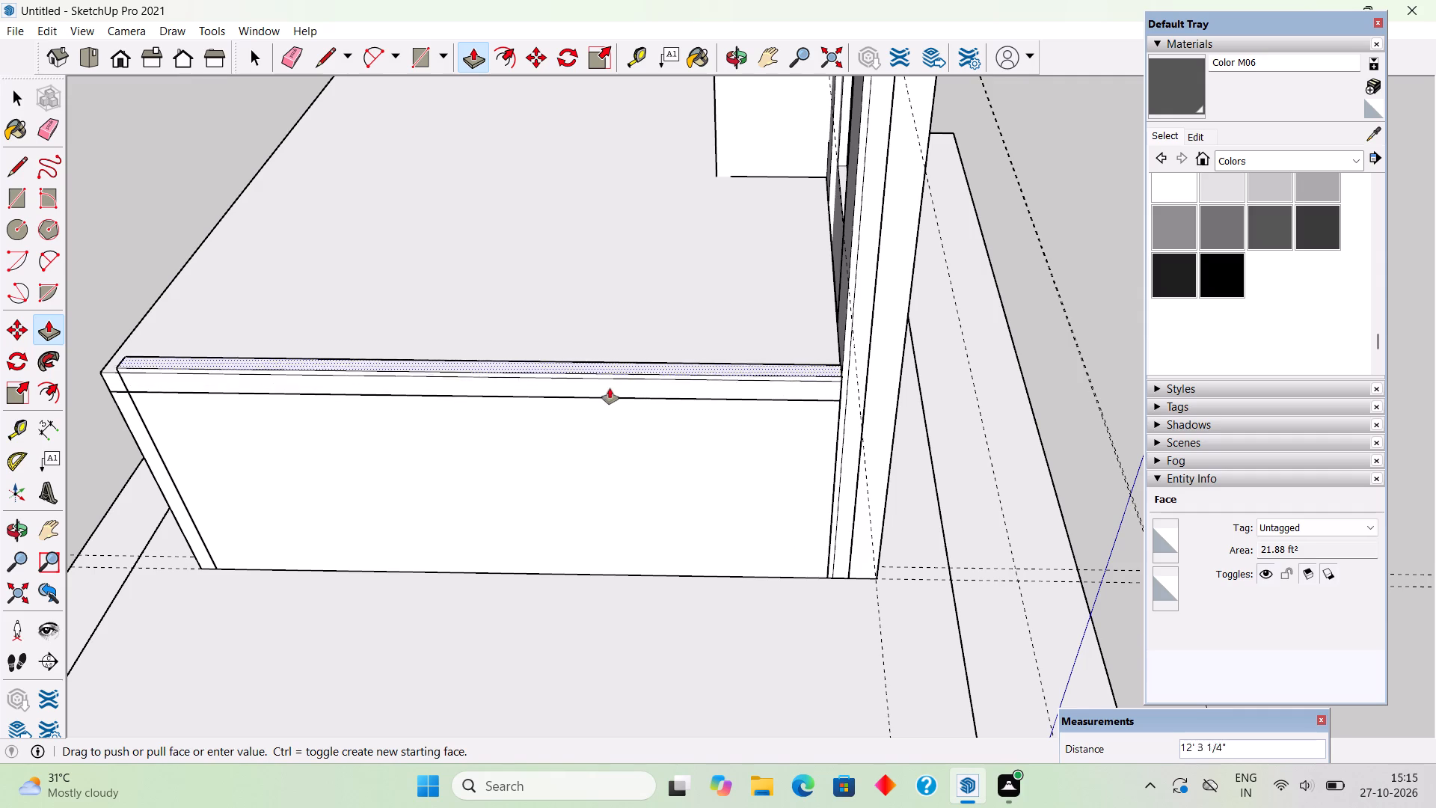
{"action": "left_click", "coordinate": [593, 395]}
Make the whole new ground-floor side wall a group.
{"action": "key", "text": "space"}
{"action": "triple_click", "coordinate": [711, 509]}
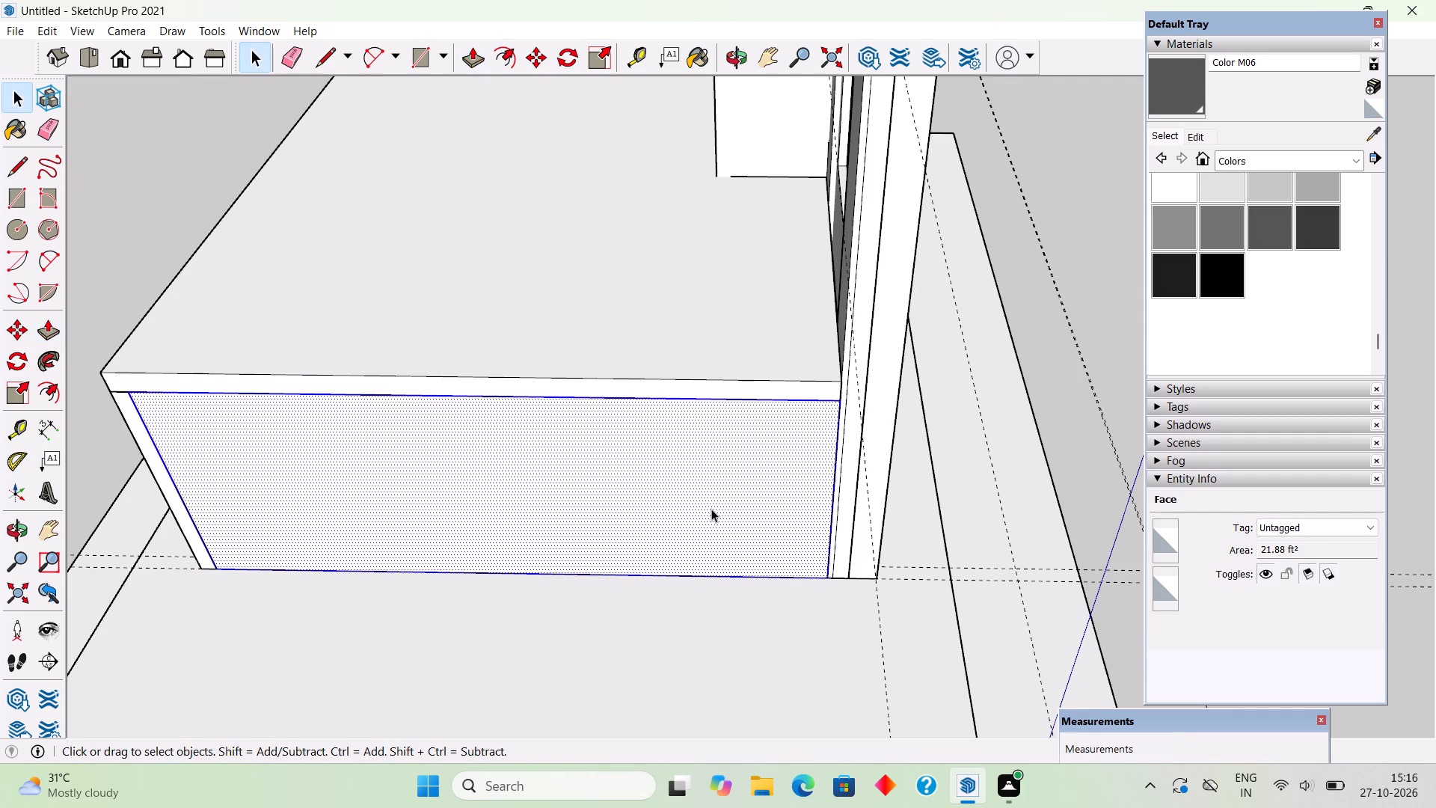
{"action": "right_click", "coordinate": [711, 509]}
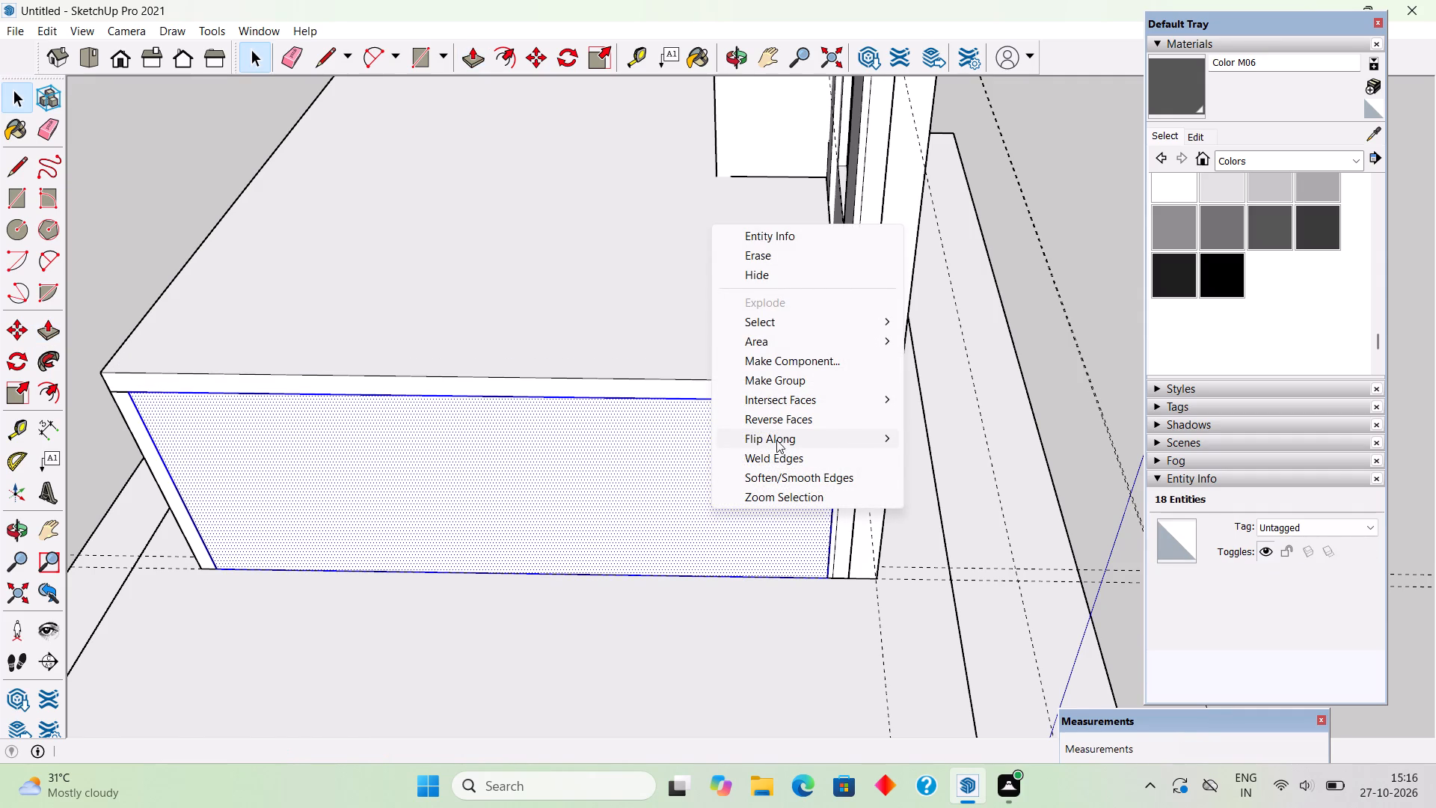
{"action": "left_click", "coordinate": [778, 382]}
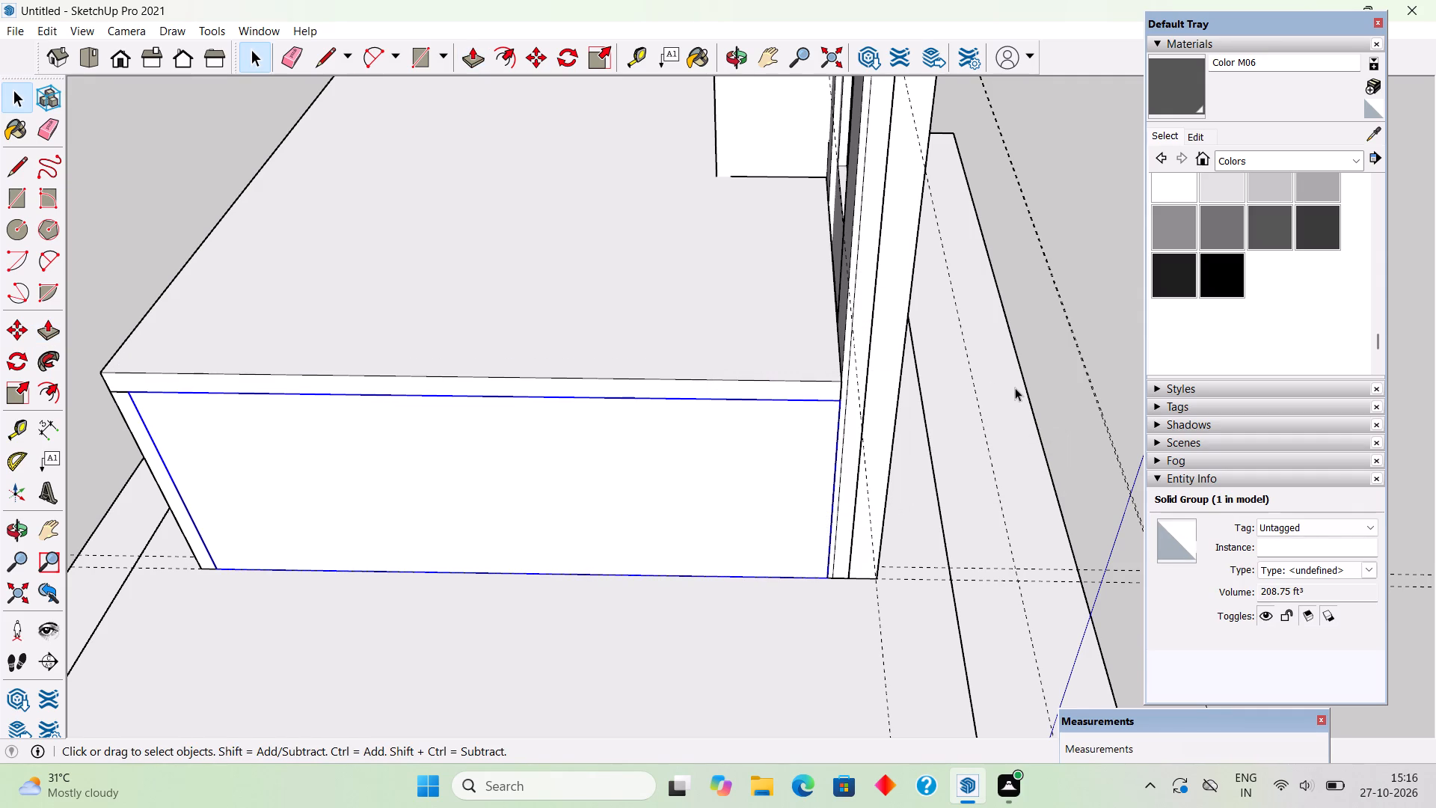
{"action": "left_click", "coordinate": [1040, 385]}
Examine the corner column, its cap and the front facade where they adjoin the new side wall and slab.
{"action": "scroll", "coordinate": [945, 488], "scroll_direction": "down", "scroll_amount": 5}
{"action": "middle_click_drag", "start_coordinate": [927, 483], "coordinate": [1055, 350]}
{"action": "scroll", "coordinate": [1019, 212], "scroll_direction": "up", "scroll_amount": 6}
{"action": "scroll", "coordinate": [963, 109], "scroll_direction": "down", "scroll_amount": 4}
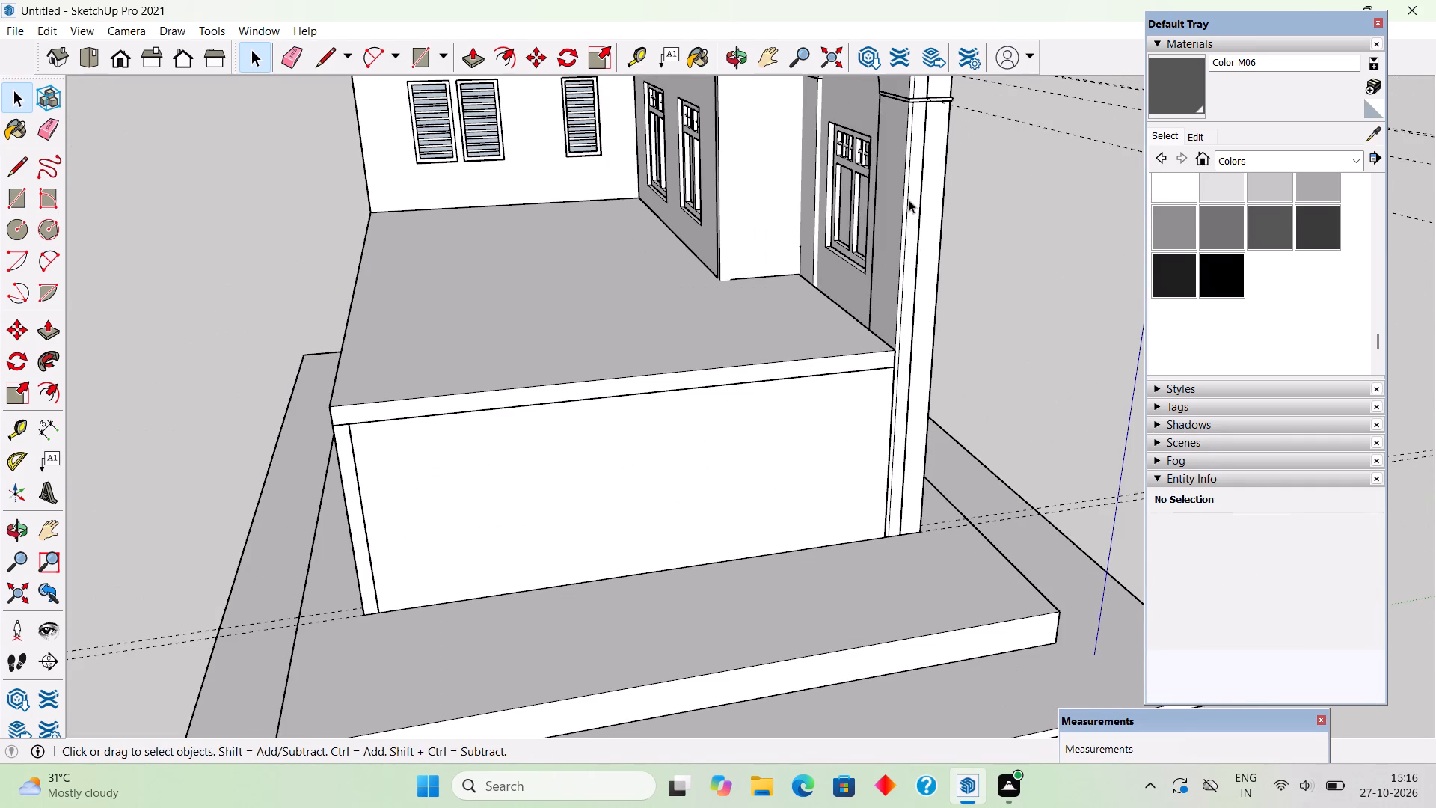
{"action": "left_click", "coordinate": [903, 203]}
{"action": "middle_click_drag", "start_coordinate": [969, 241], "coordinate": [895, 278]}
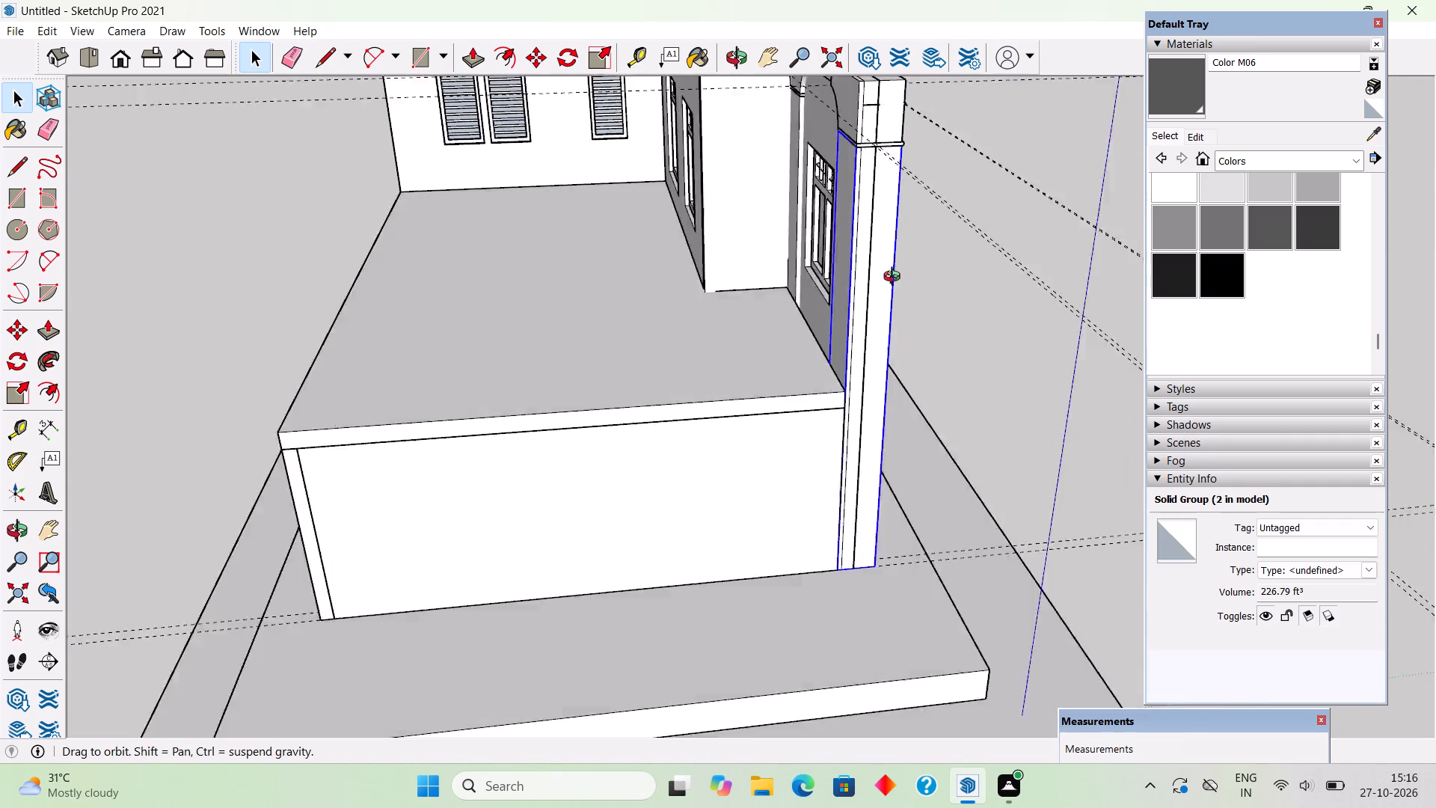
{"action": "middle_click_drag", "start_coordinate": [895, 278], "coordinate": [717, 338]}
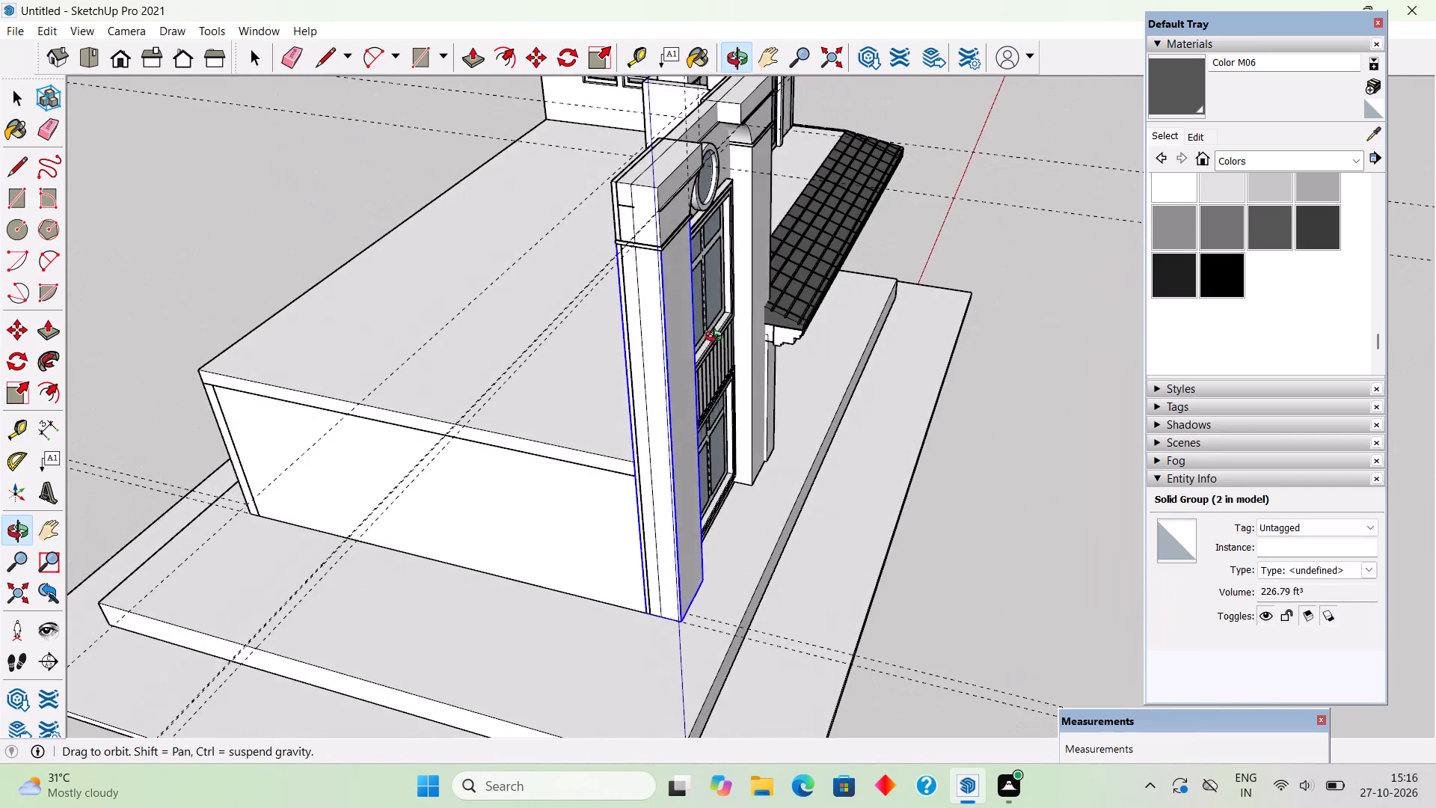
{"action": "middle_click_drag", "start_coordinate": [717, 338], "coordinate": [784, 323]}
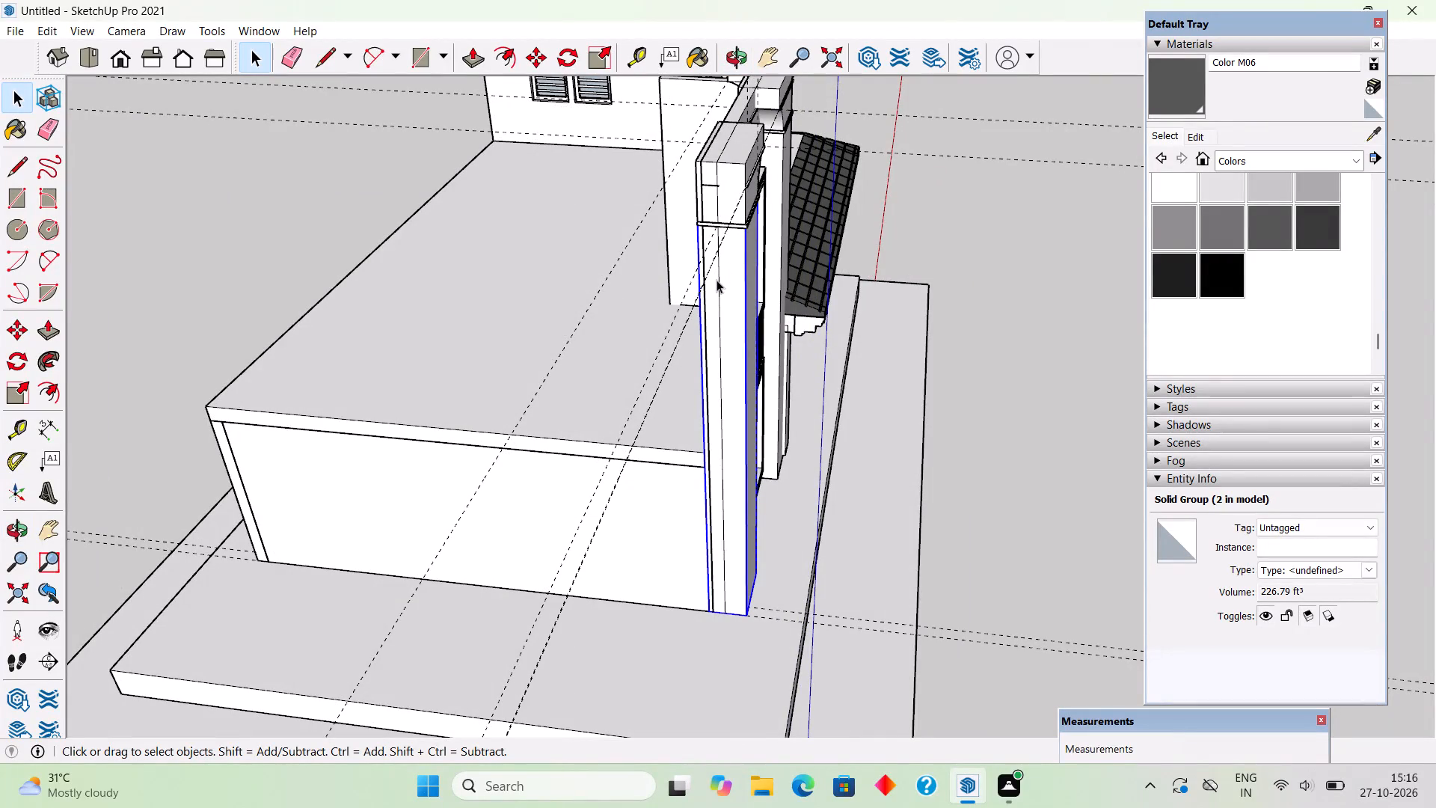
{"action": "left_click", "coordinate": [717, 281]}
{"action": "left_click", "coordinate": [714, 189]}
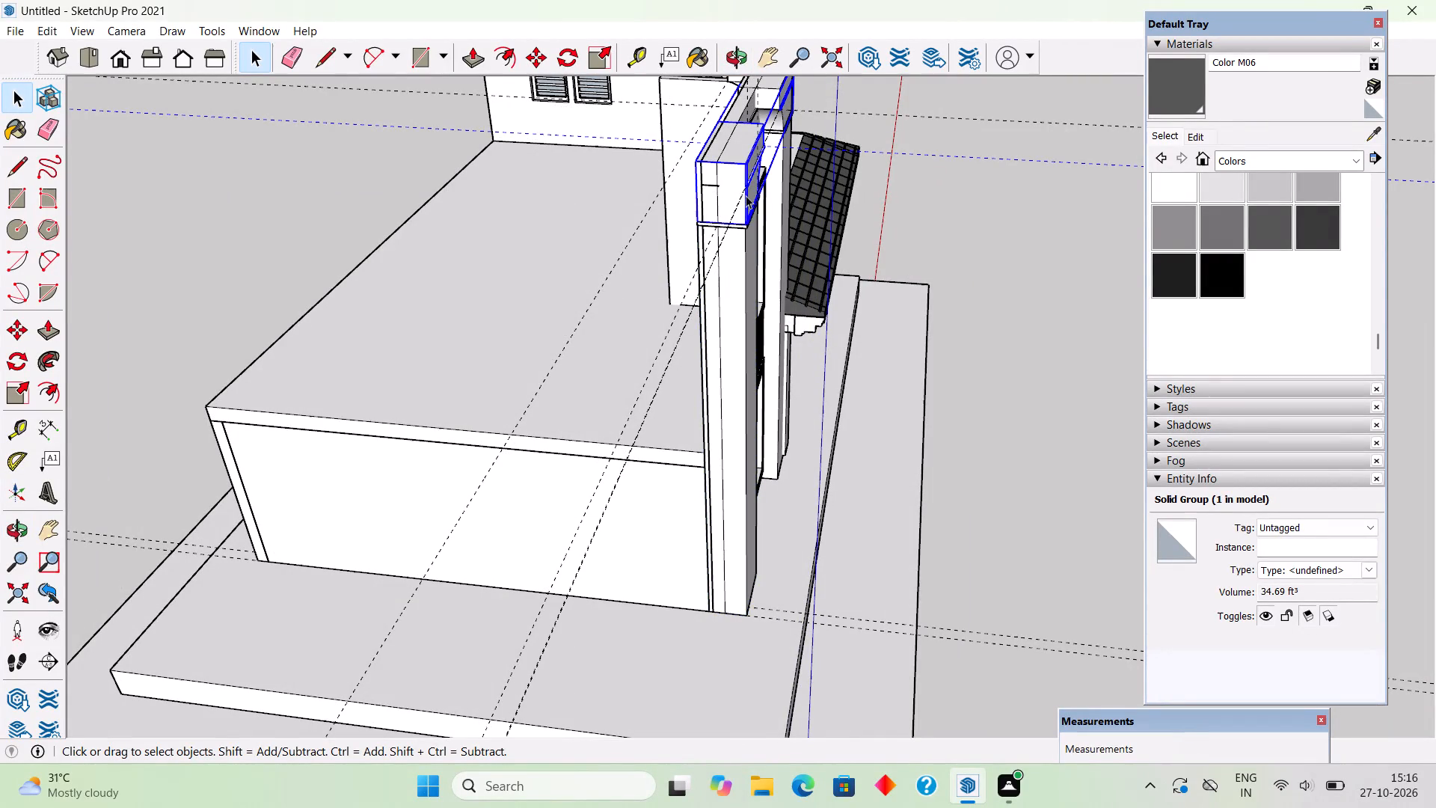
{"action": "middle_click_drag", "start_coordinate": [767, 258], "coordinate": [914, 276]}
{"action": "scroll", "coordinate": [883, 177], "scroll_direction": "up", "scroll_amount": 5}
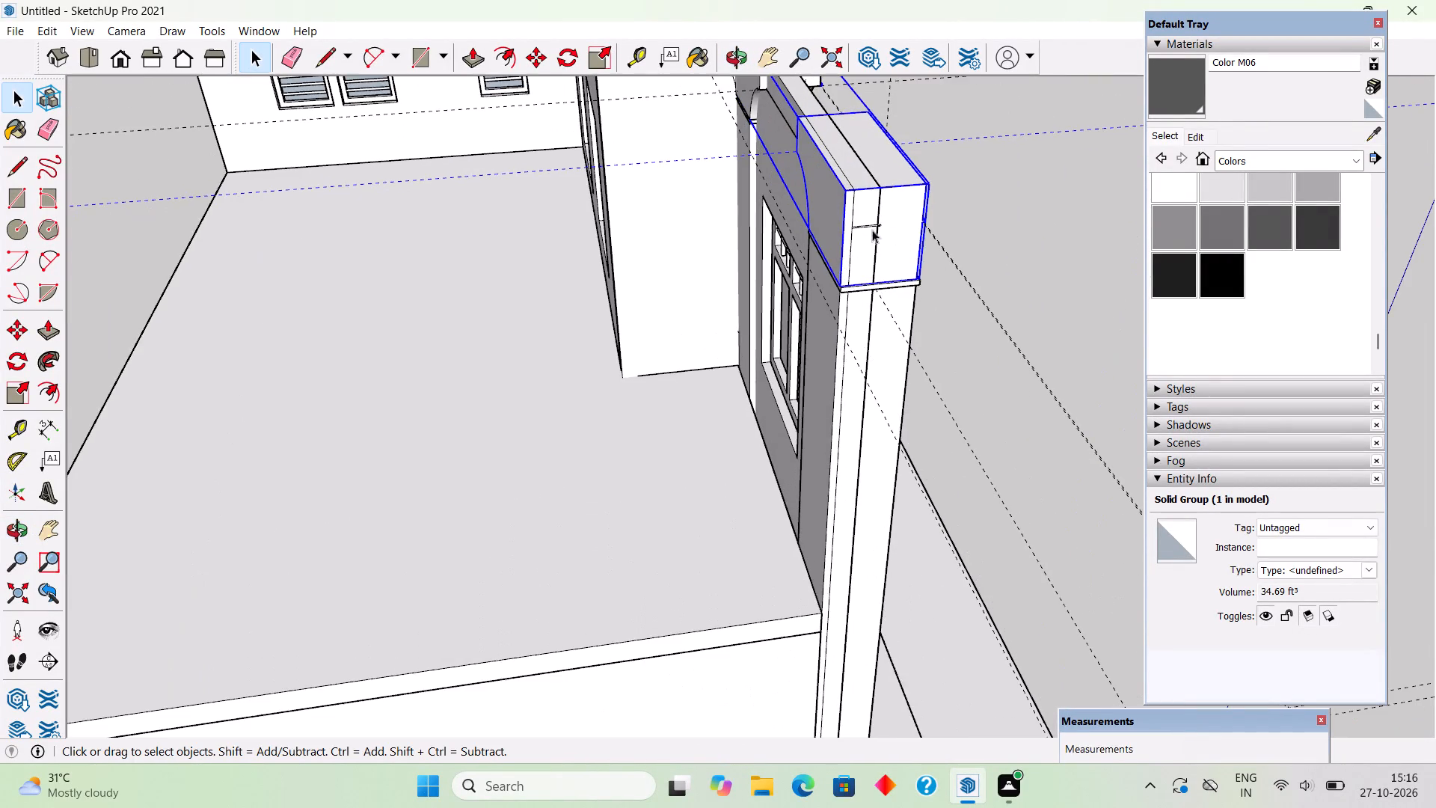
{"action": "middle_click_drag", "start_coordinate": [791, 251], "coordinate": [805, 405]}
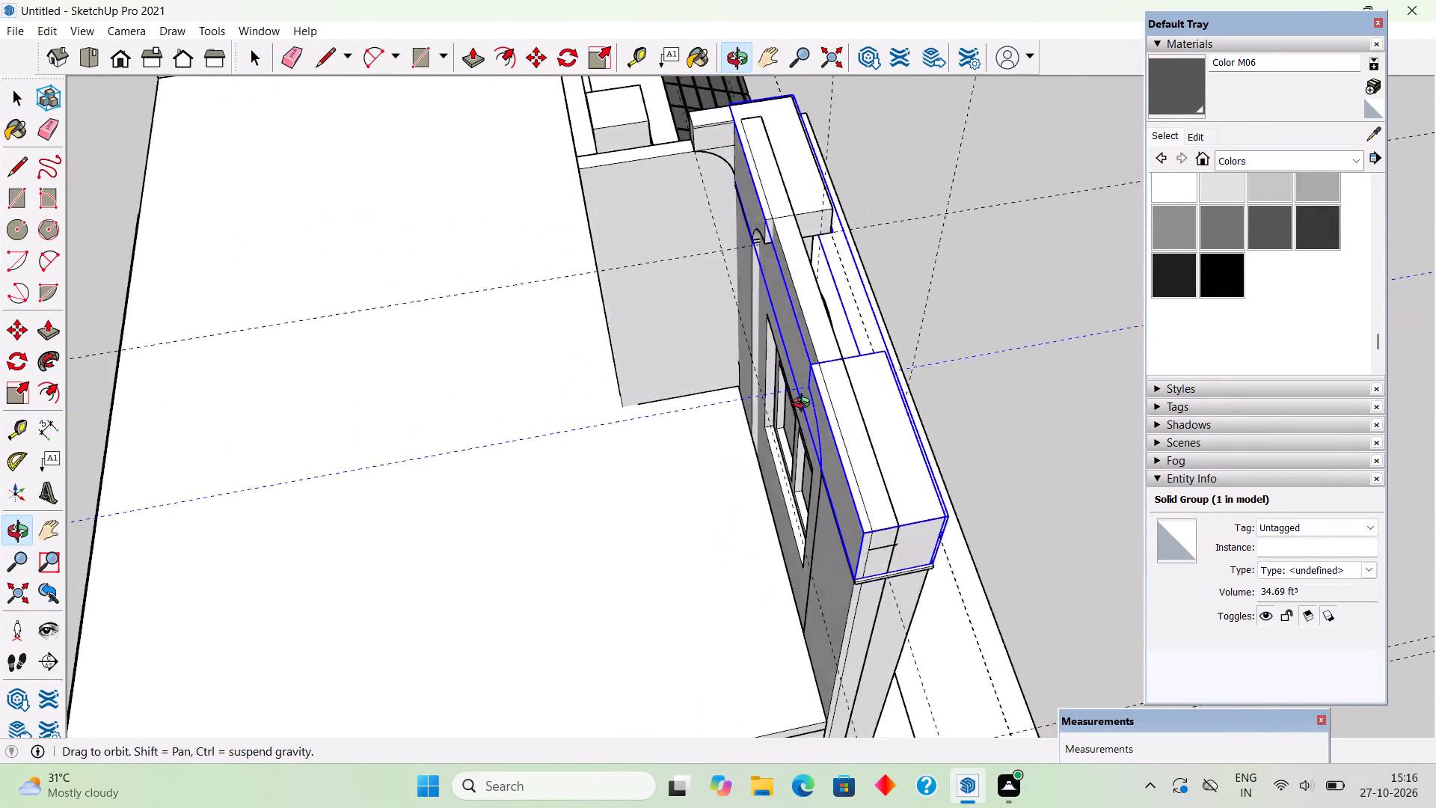
{"action": "middle_click_drag", "start_coordinate": [805, 405], "coordinate": [882, 309]}
{"action": "key", "text": "space"}
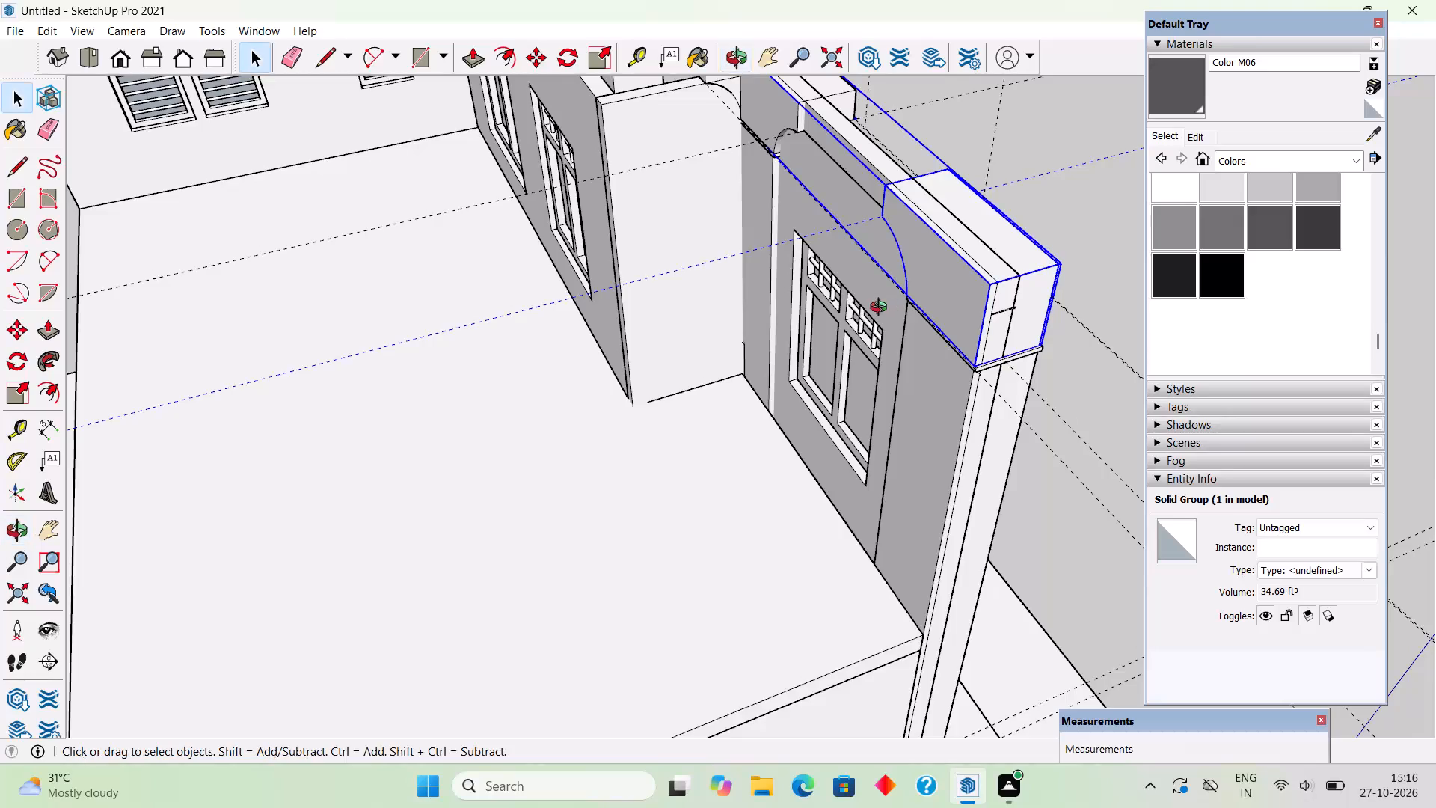
{"action": "scroll", "coordinate": [882, 310], "scroll_direction": "down", "scroll_amount": 8}
{"action": "left_click", "coordinate": [1047, 284]}
{"action": "middle_click_drag", "start_coordinate": [1034, 293], "coordinate": [566, 206]}
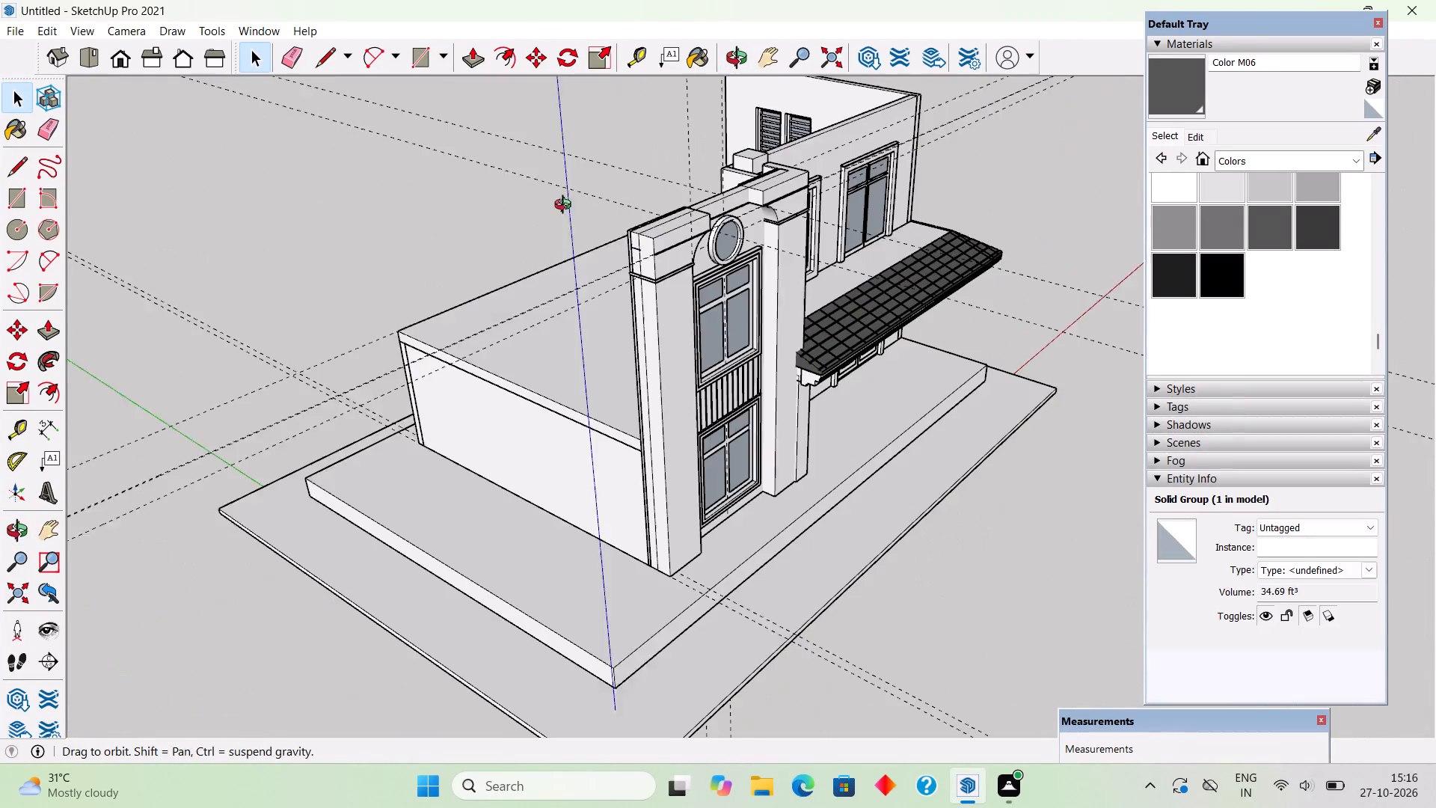
{"action": "middle_click_drag", "start_coordinate": [566, 206], "coordinate": [564, 206]}
{"action": "middle_click_drag", "start_coordinate": [699, 269], "coordinate": [458, 166]}
{"action": "scroll", "coordinate": [458, 166], "scroll_direction": "down", "scroll_amount": 2}
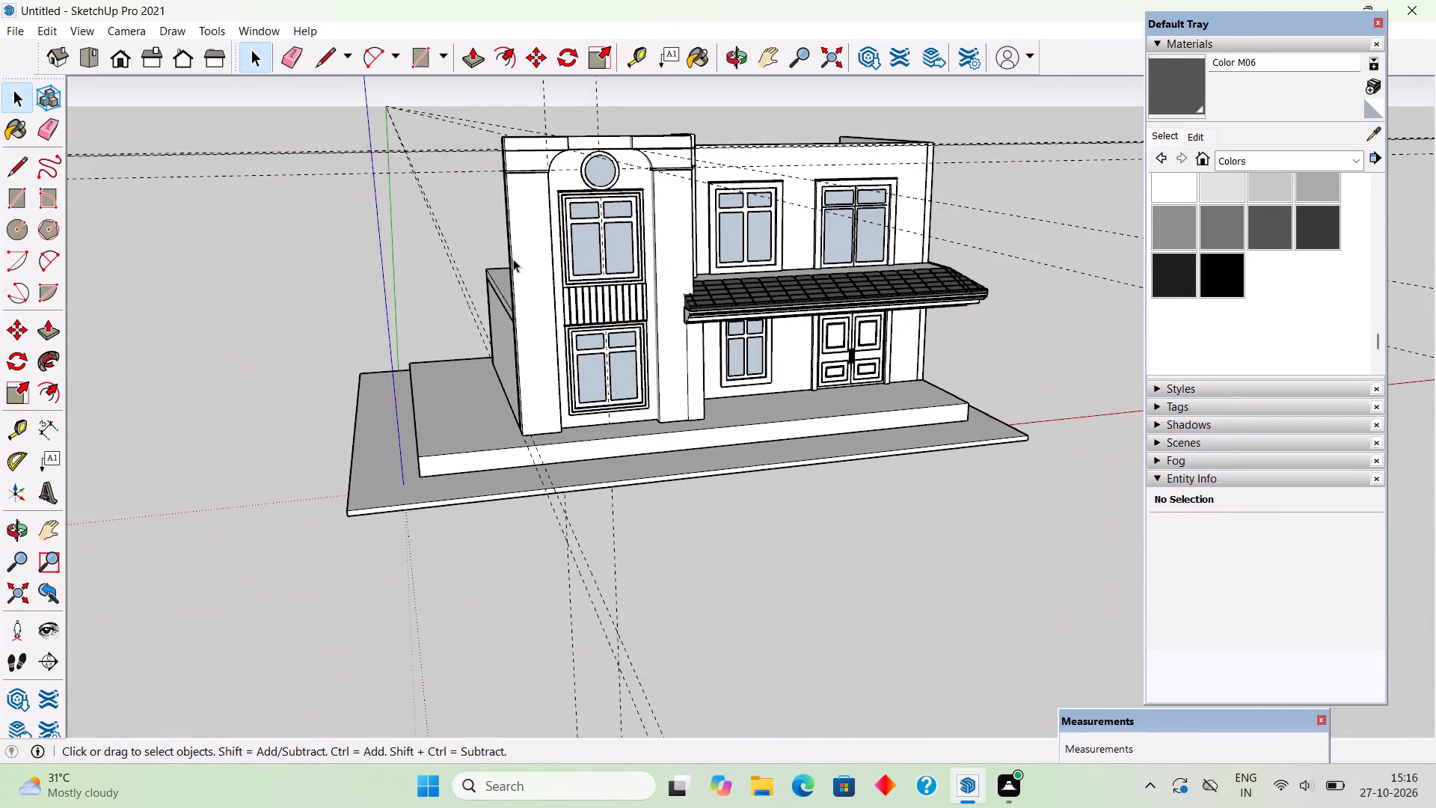
Examine how the new side wall and slab edge meet the corner column, from the top down to its base.
{"action": "middle_click_drag", "start_coordinate": [668, 307], "coordinate": [986, 344]}
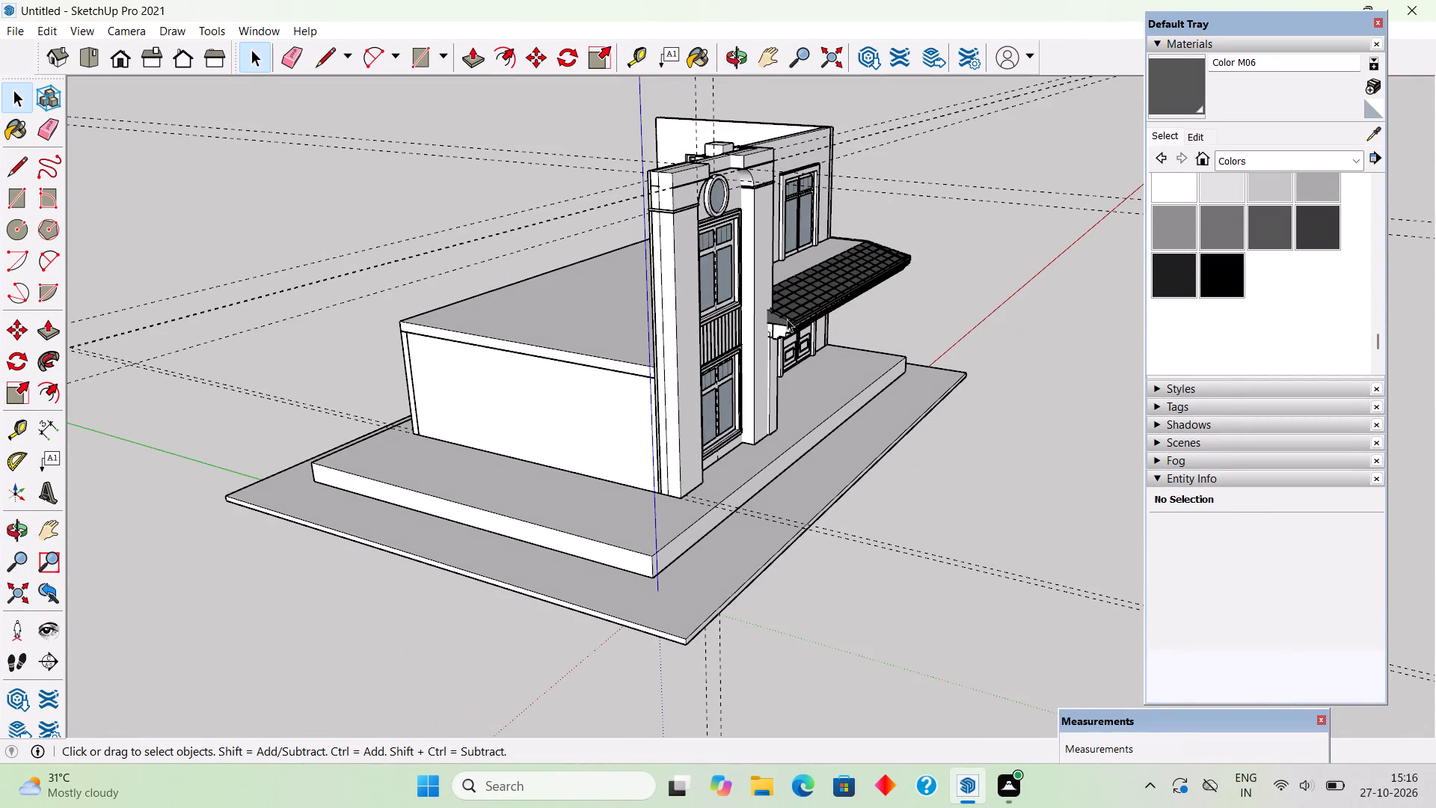
{"action": "middle_click_drag", "start_coordinate": [795, 319], "coordinate": [1036, 361]}
{"action": "middle_click_drag", "start_coordinate": [678, 331], "coordinate": [936, 472]}
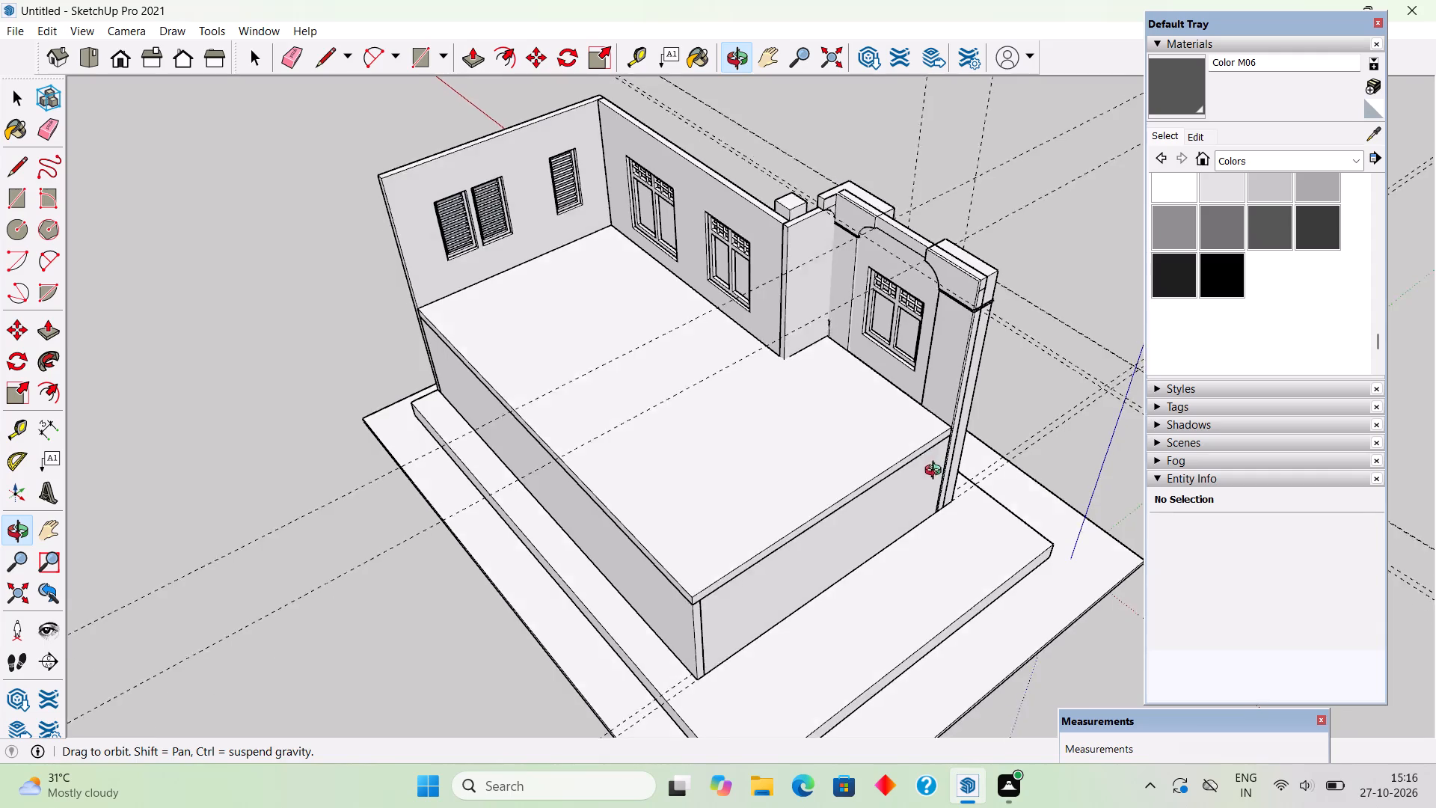
{"action": "middle_click_drag", "start_coordinate": [936, 472], "coordinate": [946, 498]}
{"action": "scroll", "coordinate": [951, 477], "scroll_direction": "up", "scroll_amount": 15}
{"action": "middle_click_drag", "start_coordinate": [923, 423], "coordinate": [858, 323]}
{"action": "scroll", "coordinate": [868, 469], "scroll_direction": "up", "scroll_amount": 5}
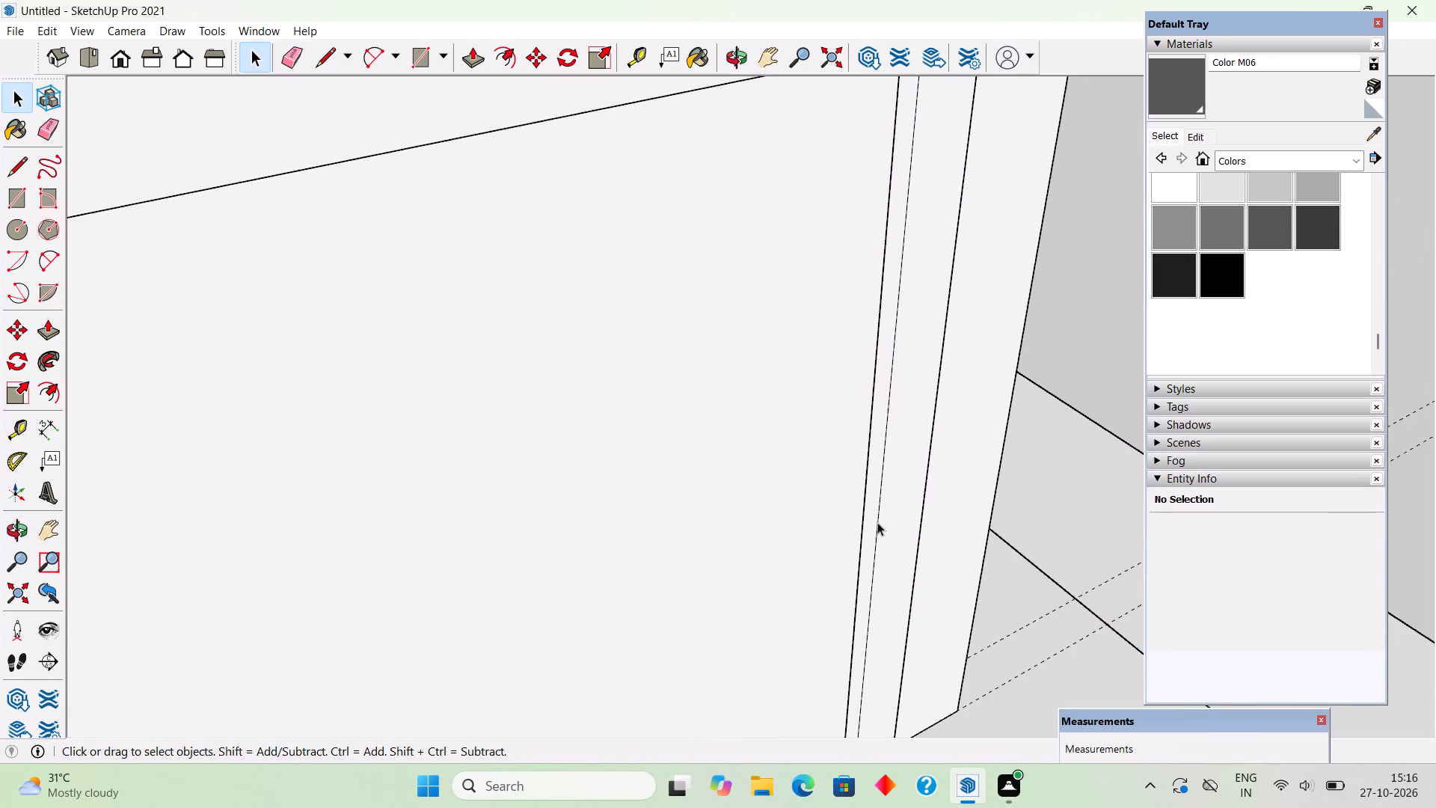
{"action": "middle_click_drag", "start_coordinate": [656, 321], "coordinate": [571, 278]}
{"action": "scroll", "coordinate": [571, 278], "scroll_direction": "down", "scroll_amount": 8}
{"action": "scroll", "coordinate": [711, 587], "scroll_direction": "up", "scroll_amount": 7}
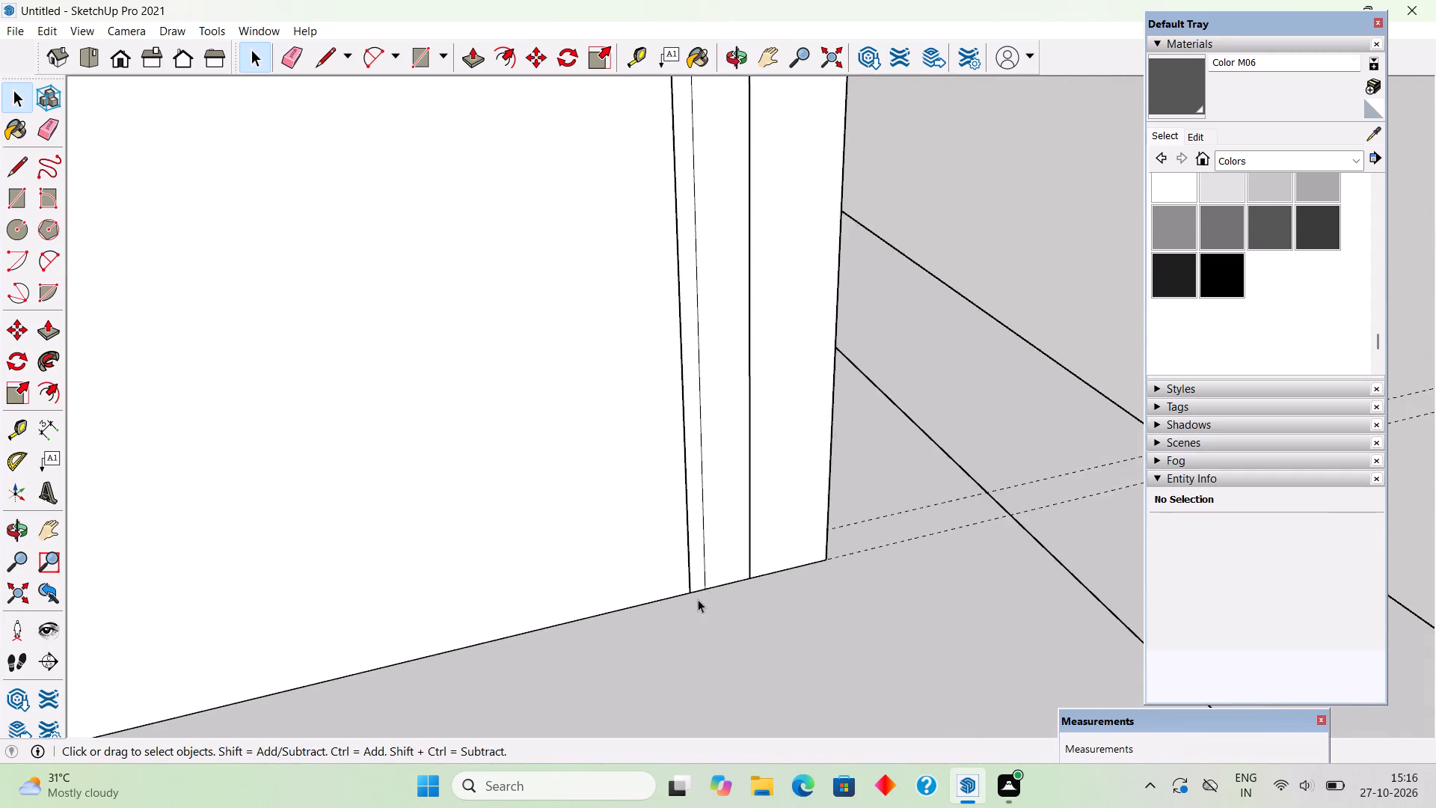
{"action": "scroll", "coordinate": [698, 599], "scroll_direction": "up", "scroll_amount": 9}
{"action": "scroll", "coordinate": [699, 578], "scroll_direction": "down", "scroll_amount": 6}
{"action": "scroll", "coordinate": [736, 461], "scroll_direction": "down", "scroll_amount": 5}
{"action": "scroll", "coordinate": [728, 398], "scroll_direction": "down", "scroll_amount": 11}
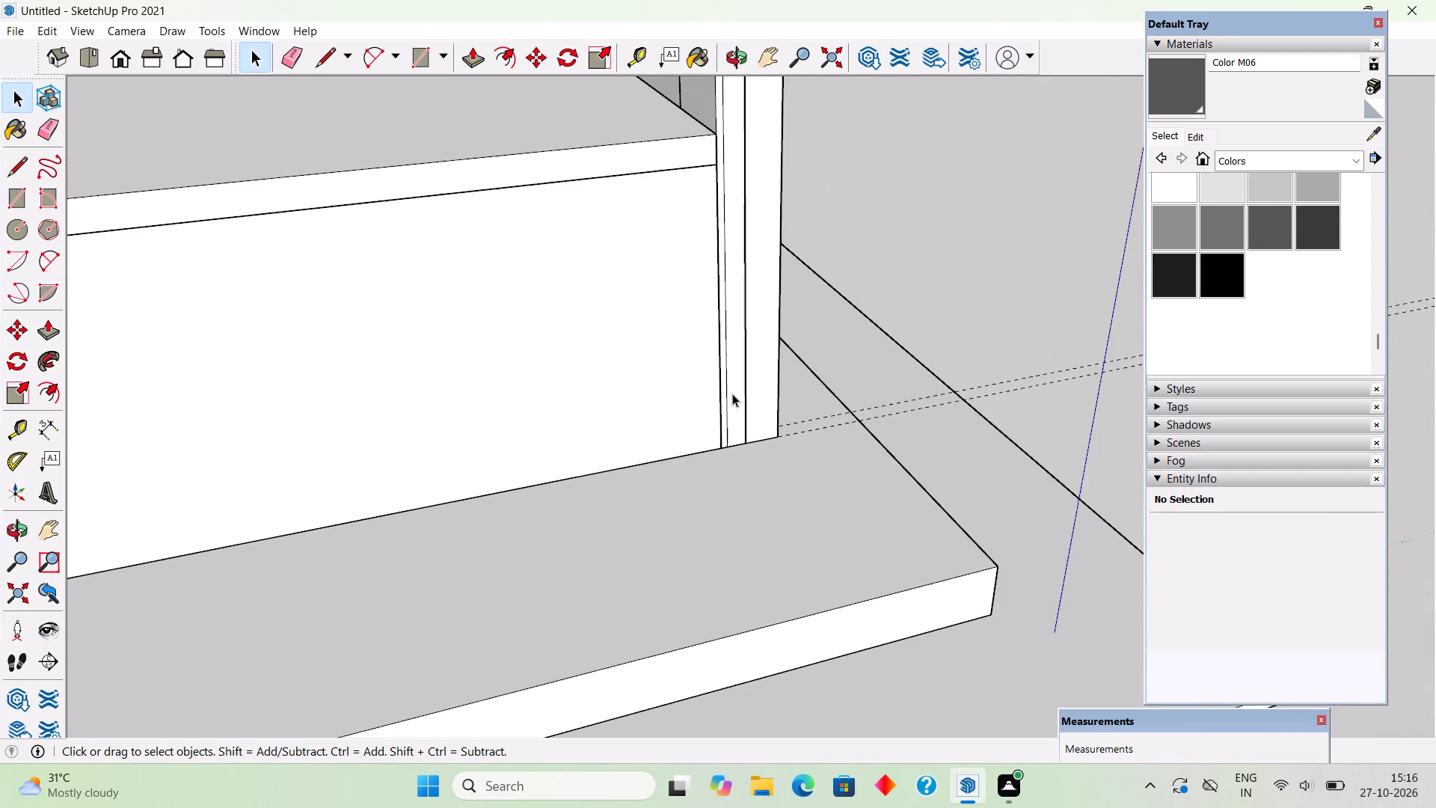
{"action": "scroll", "coordinate": [648, 219], "scroll_direction": "down", "scroll_amount": 16}
{"action": "middle_click_drag", "start_coordinate": [640, 236], "coordinate": [726, 344]}
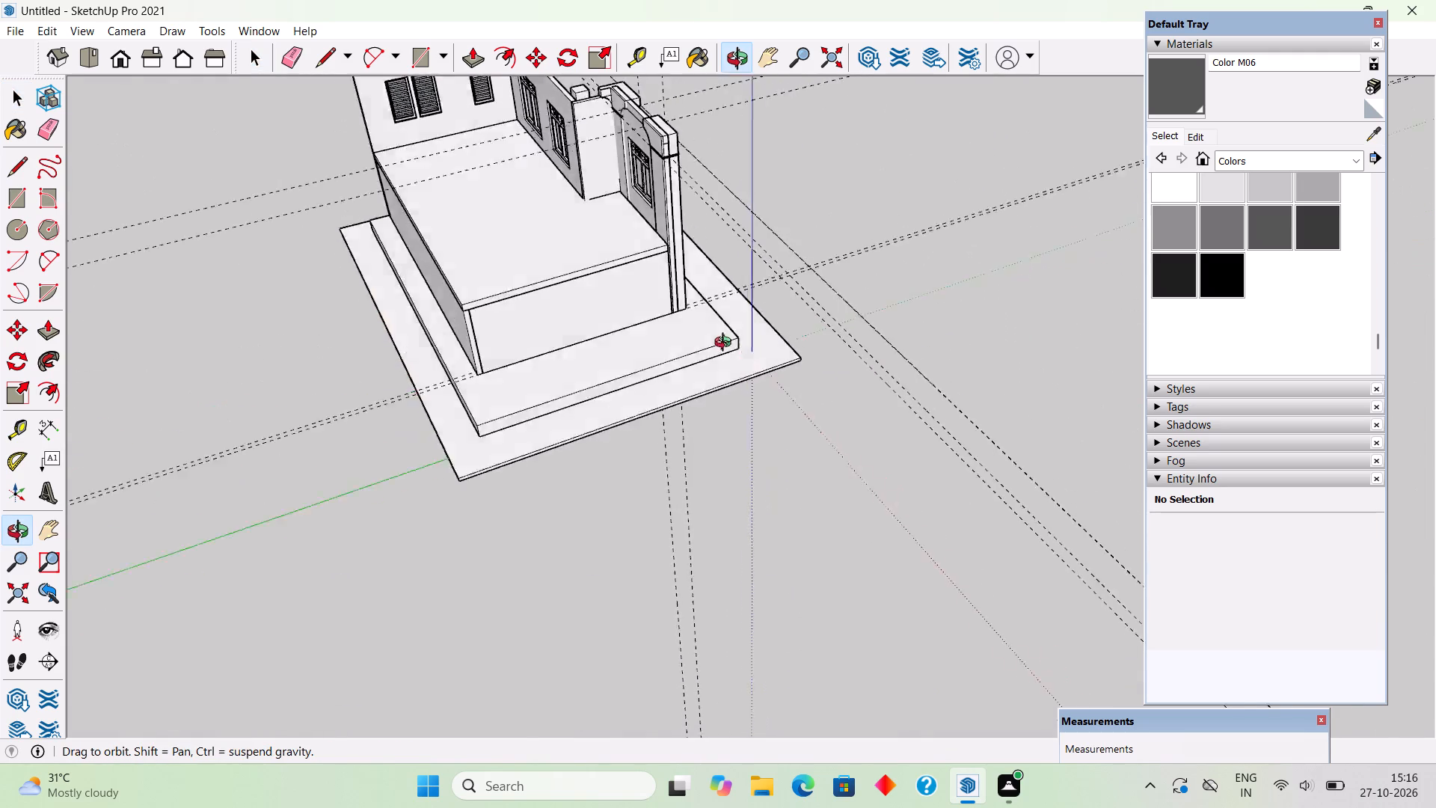
{"action": "middle_click_drag", "start_coordinate": [726, 344], "coordinate": [1002, 388]}
{"action": "scroll", "coordinate": [675, 325], "scroll_direction": "up", "scroll_amount": 6}
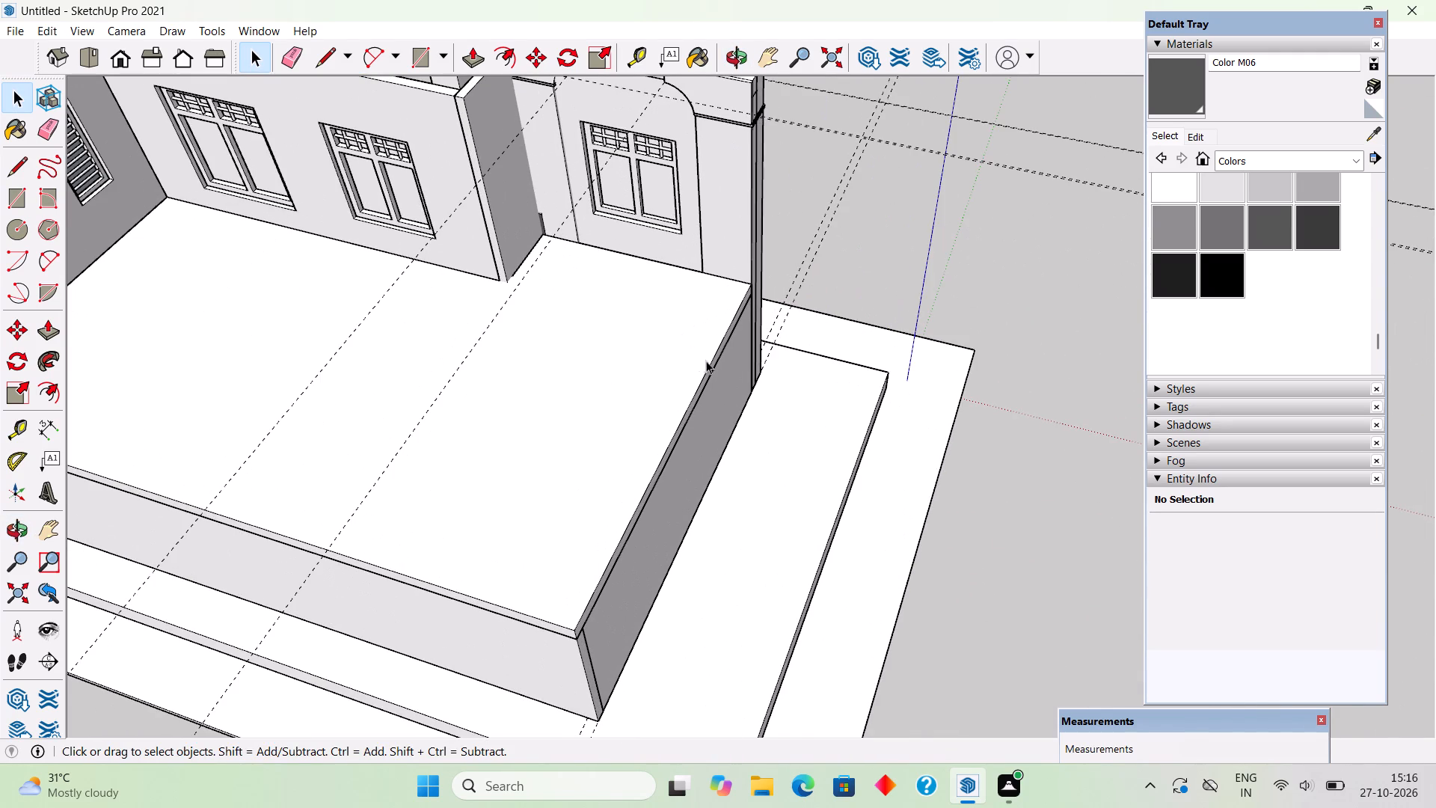
Place guides 9" inside the upper slab's open side edge and its rear edge.
{"action": "middle_click_drag", "start_coordinate": [727, 369], "coordinate": [797, 384]}
{"action": "key", "text": "t"}
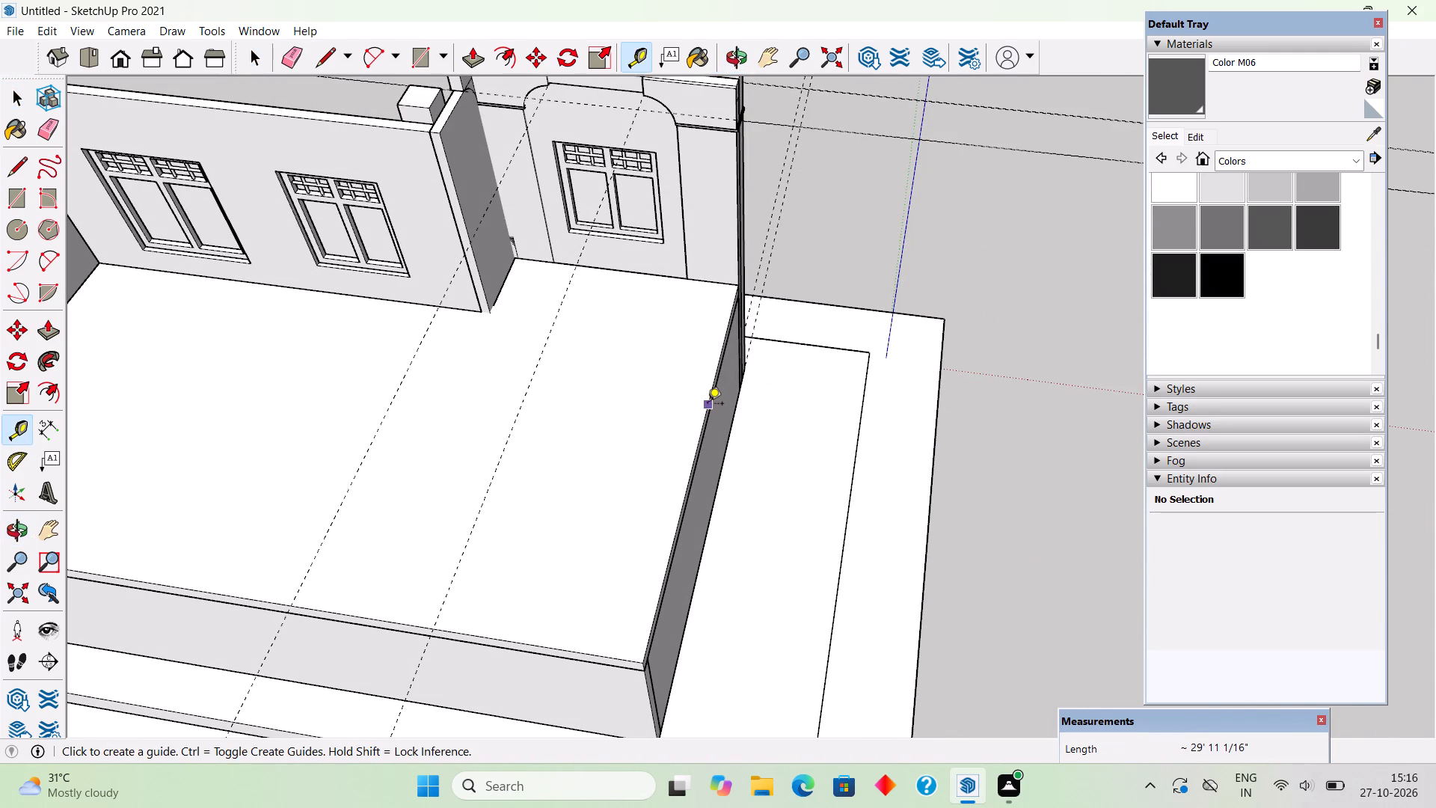
{"action": "left_click", "coordinate": [708, 405]}
{"action": "type", "text": "9\""}
{"action": "key", "text": "Return"}
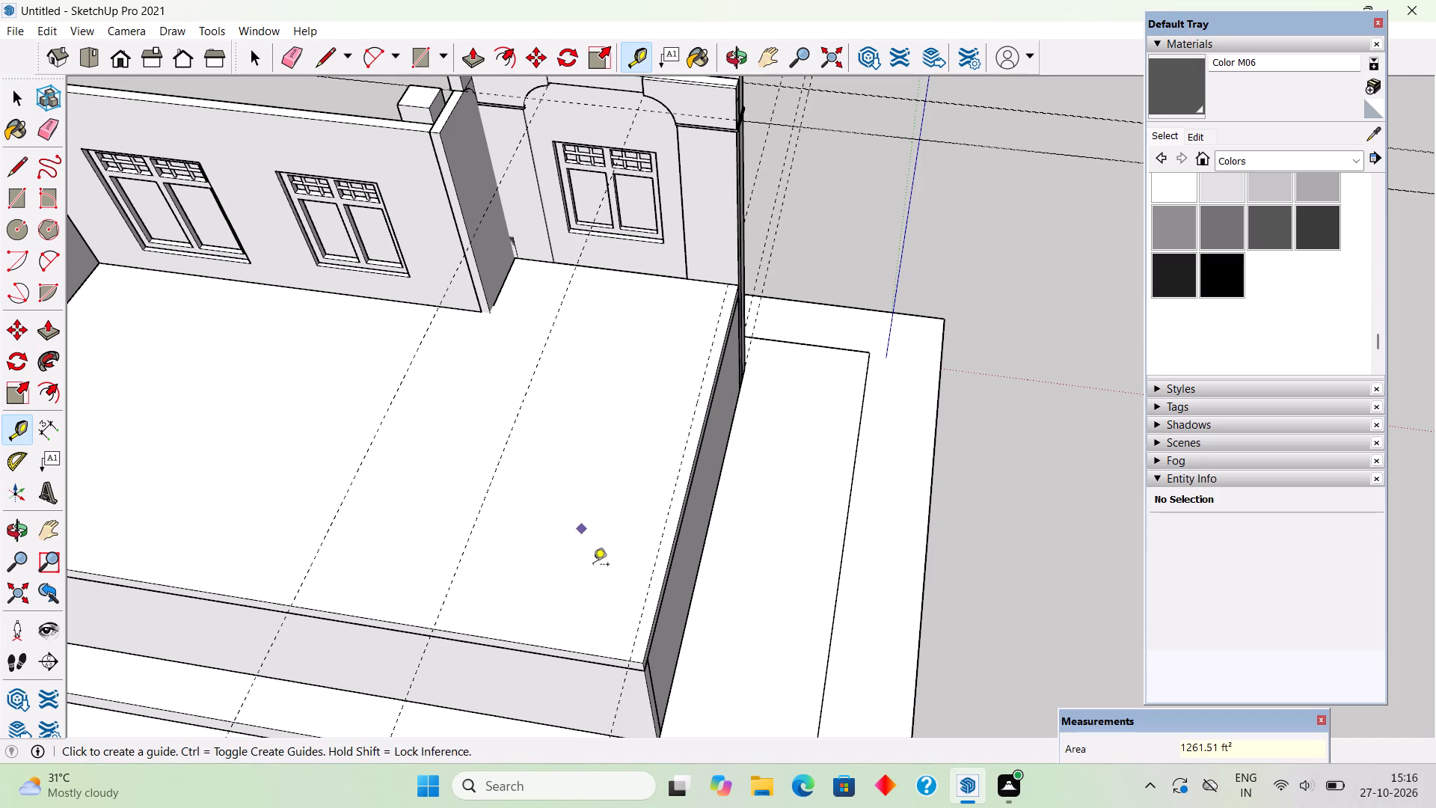
{"action": "left_click_drag", "start_coordinate": [584, 655], "coordinate": [575, 650]}
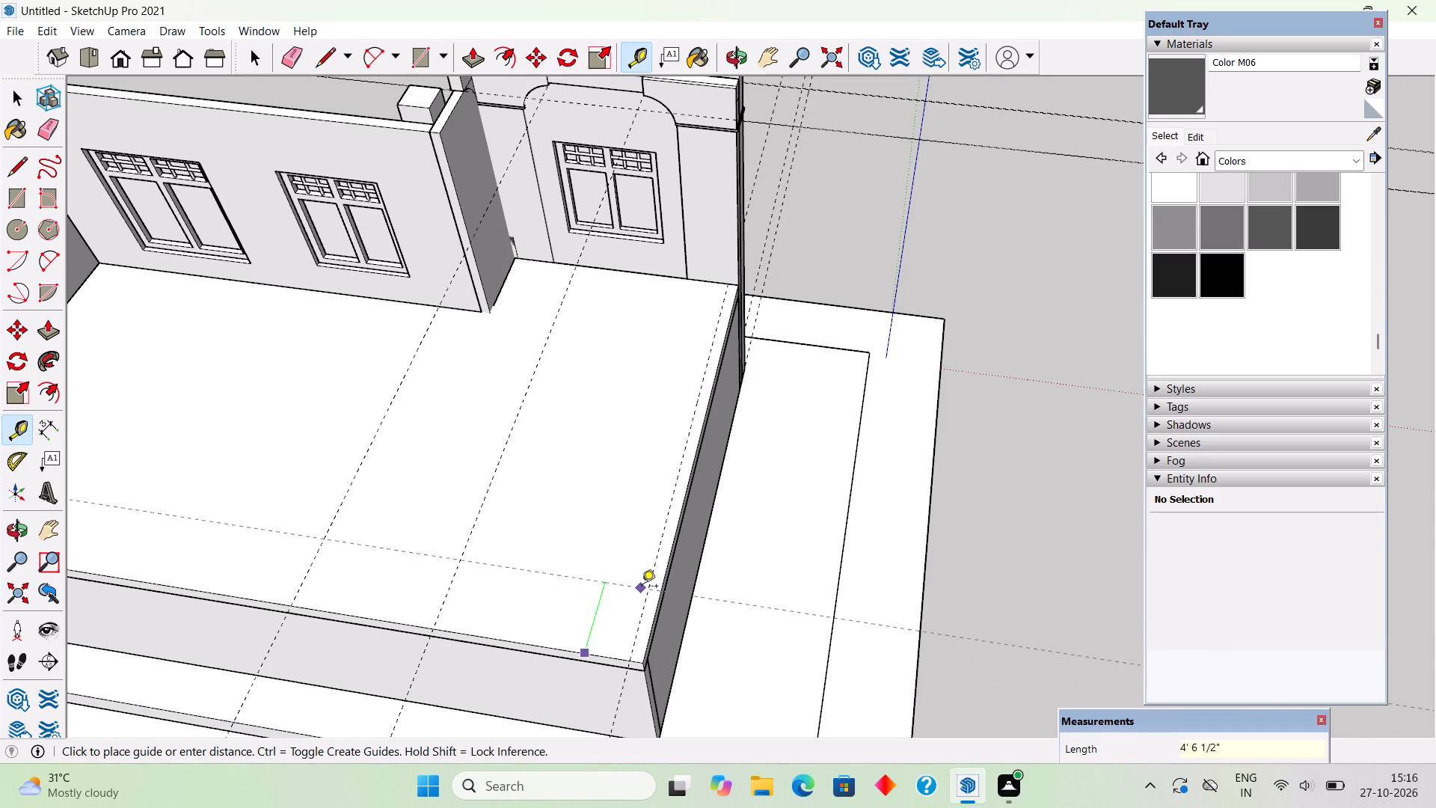
{"action": "type", "text": "9\""}
{"action": "key", "text": "Return"}
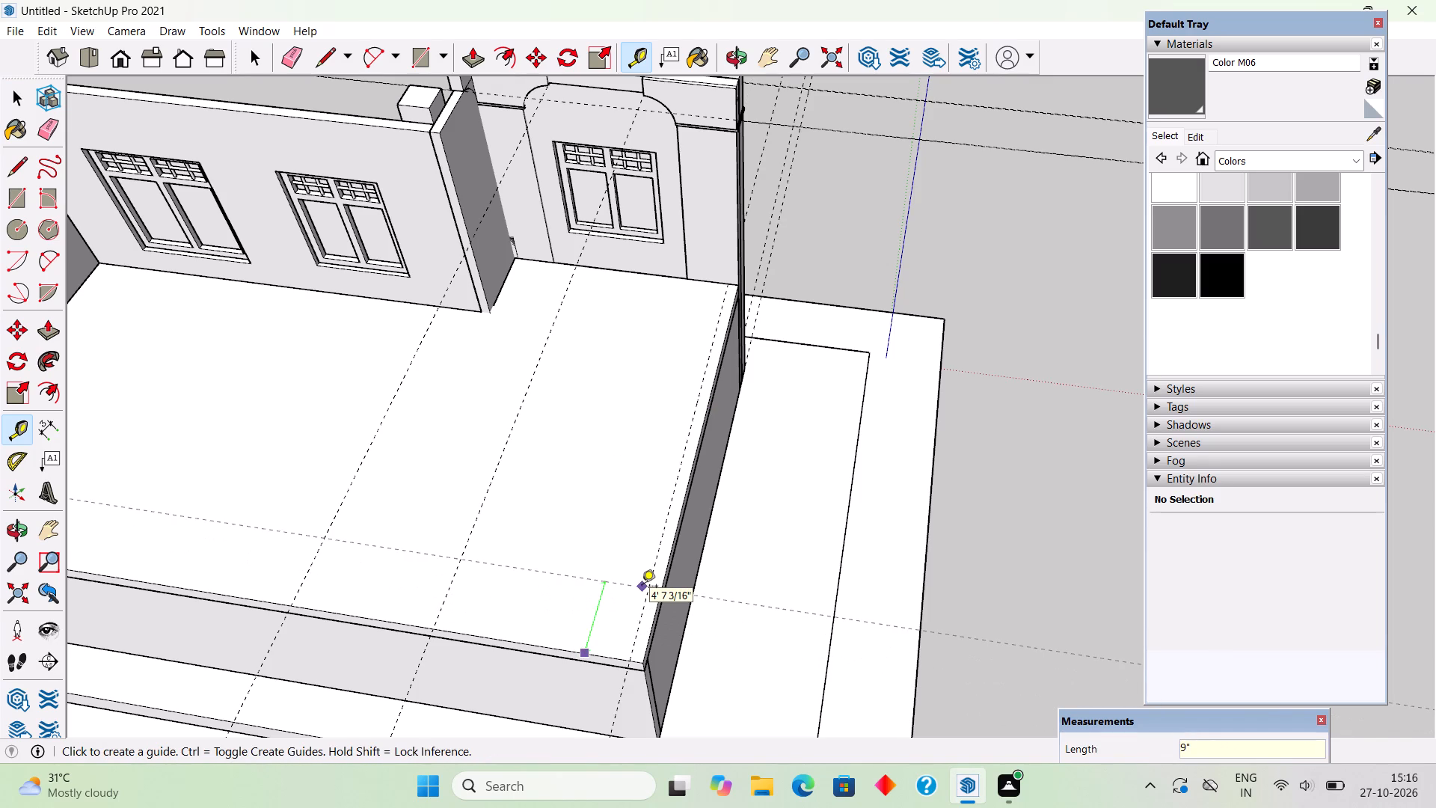
{"action": "key", "text": "space"}
Draw a 9" wide rectangle along the upper slab's rear edge and extrude it 15' 6" to the existing side wall's top.
{"action": "scroll", "coordinate": [685, 554], "scroll_direction": "down", "scroll_amount": 5}
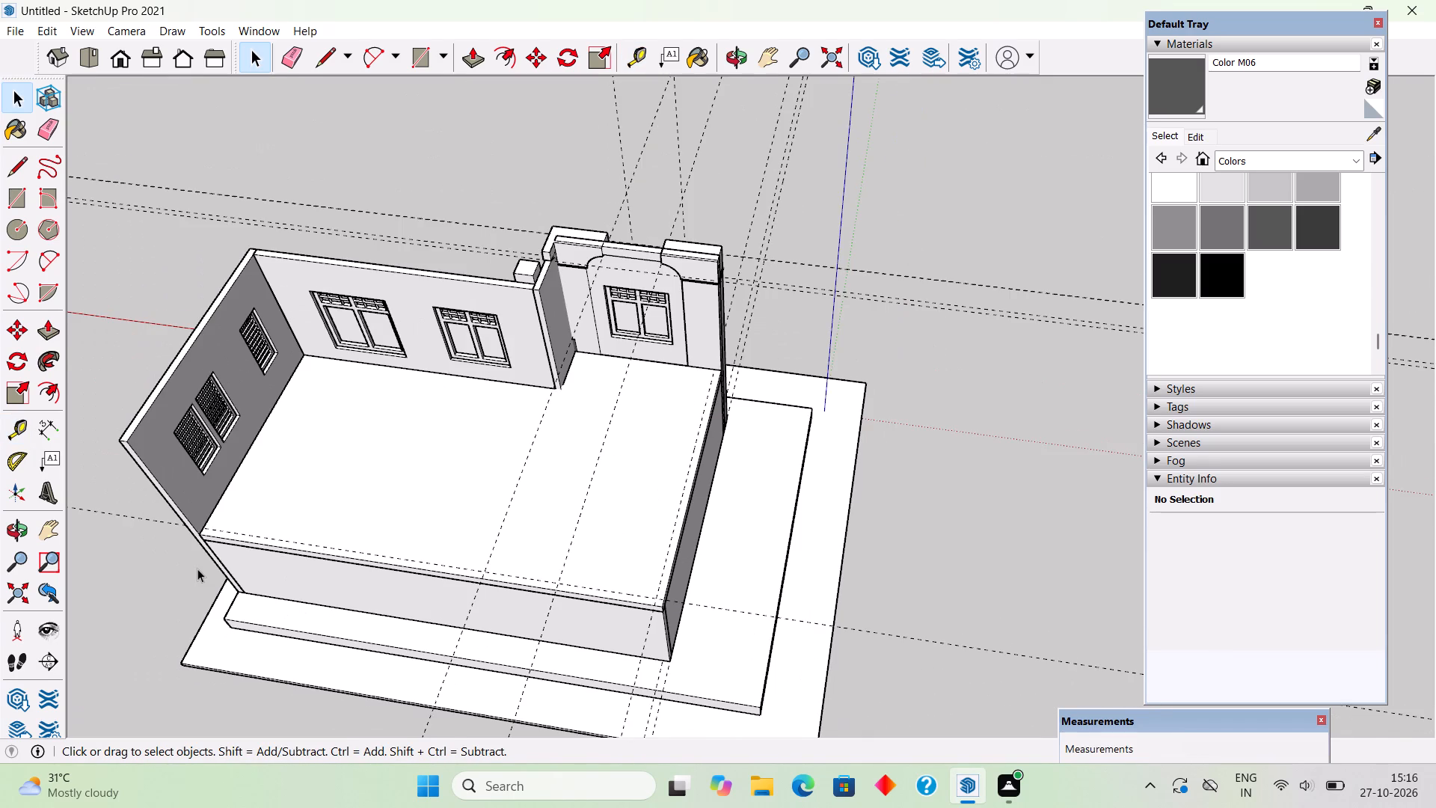
{"action": "scroll", "coordinate": [197, 569], "scroll_direction": "up", "scroll_amount": 6}
{"action": "key", "text": "r"}
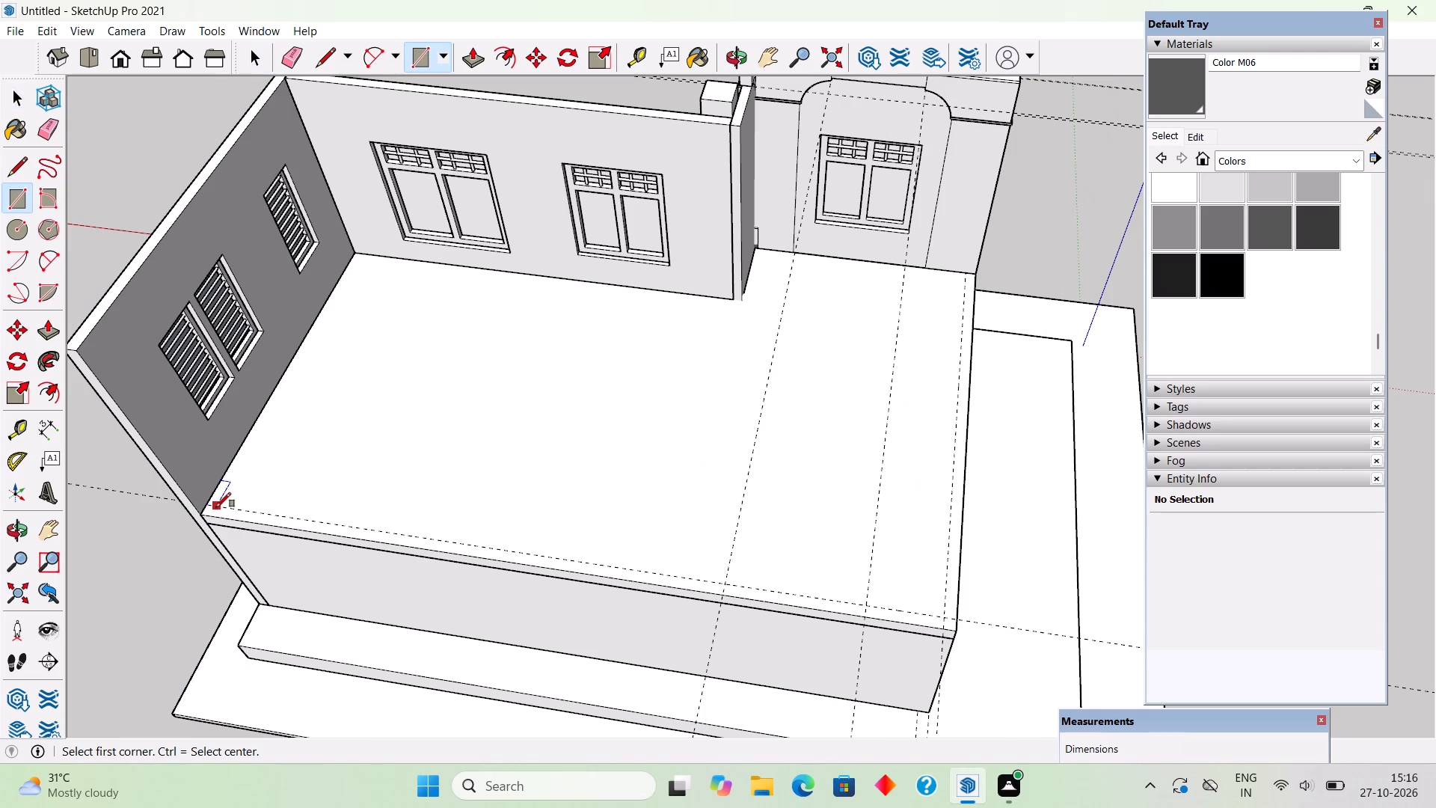
{"action": "left_click", "coordinate": [209, 504]}
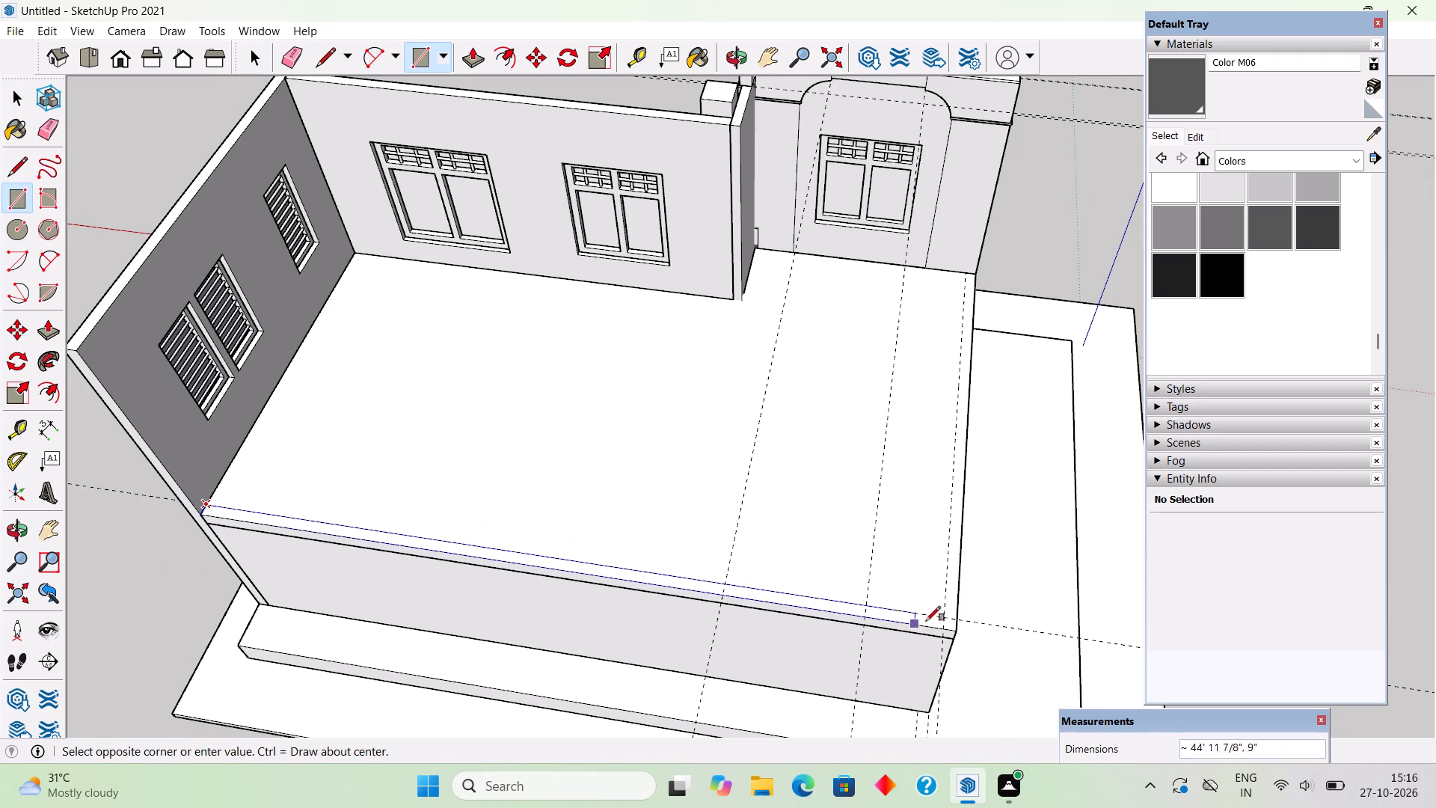
{"action": "left_click", "coordinate": [957, 629]}
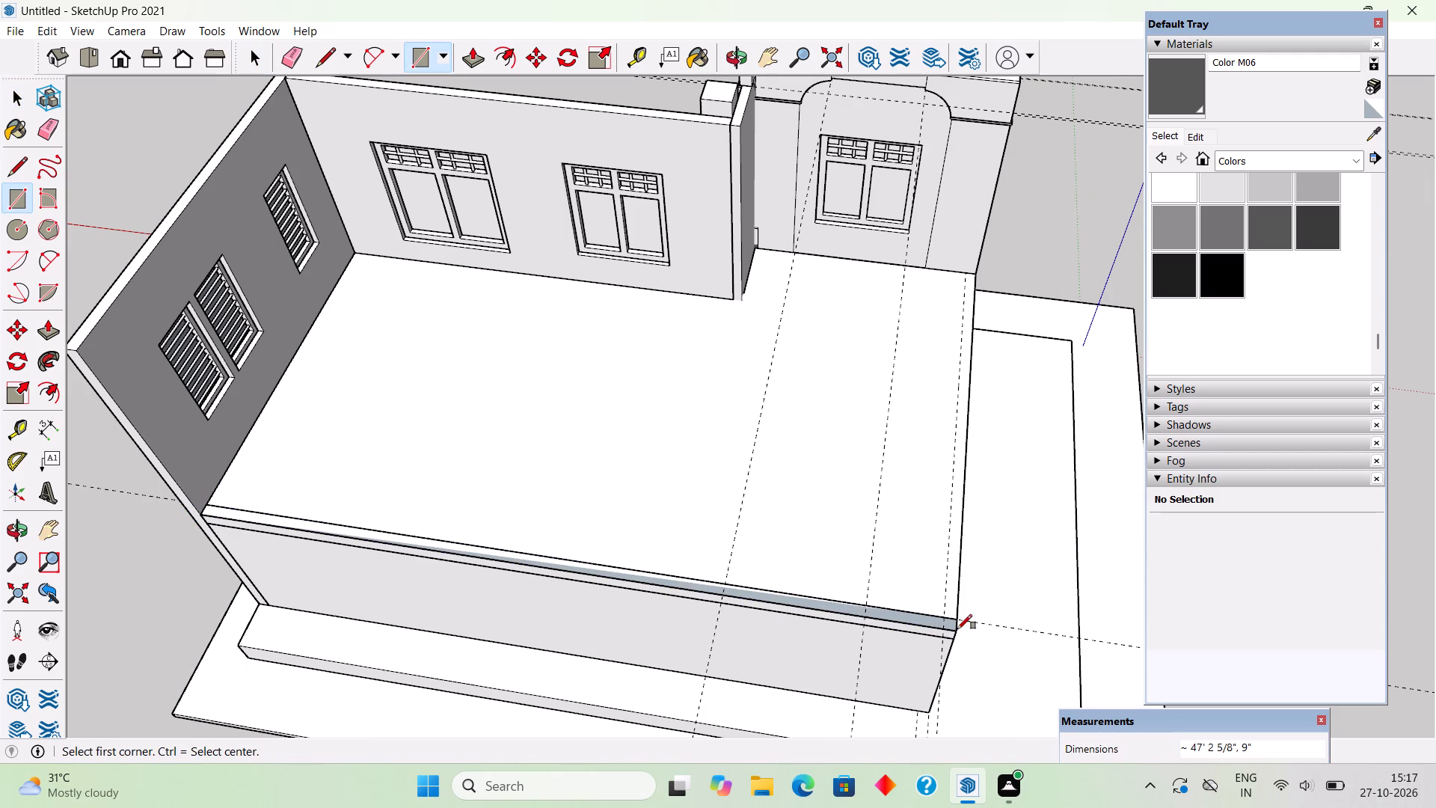
{"action": "key", "text": "p"}
{"action": "left_click", "coordinate": [211, 508]}
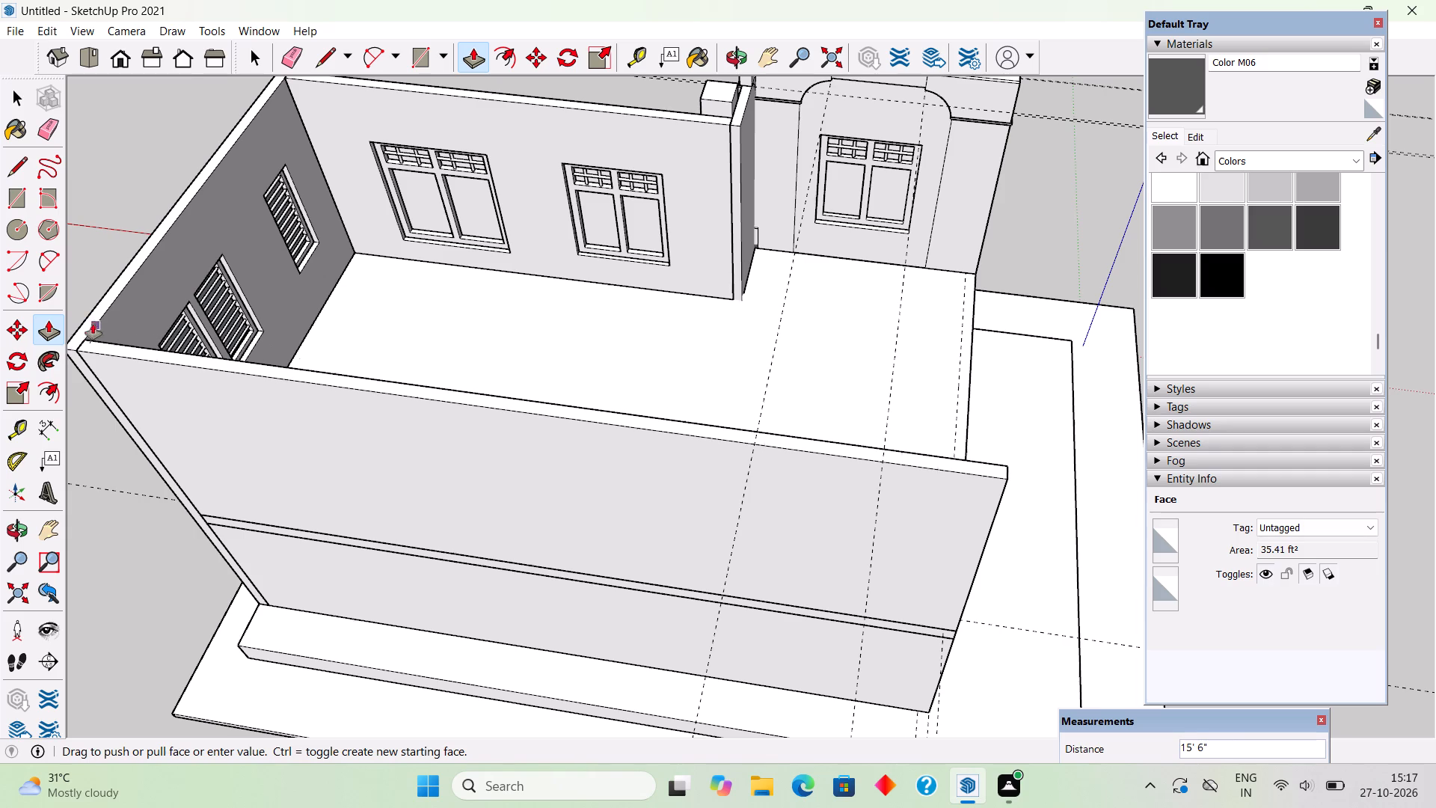
{"action": "left_click", "coordinate": [104, 299]}
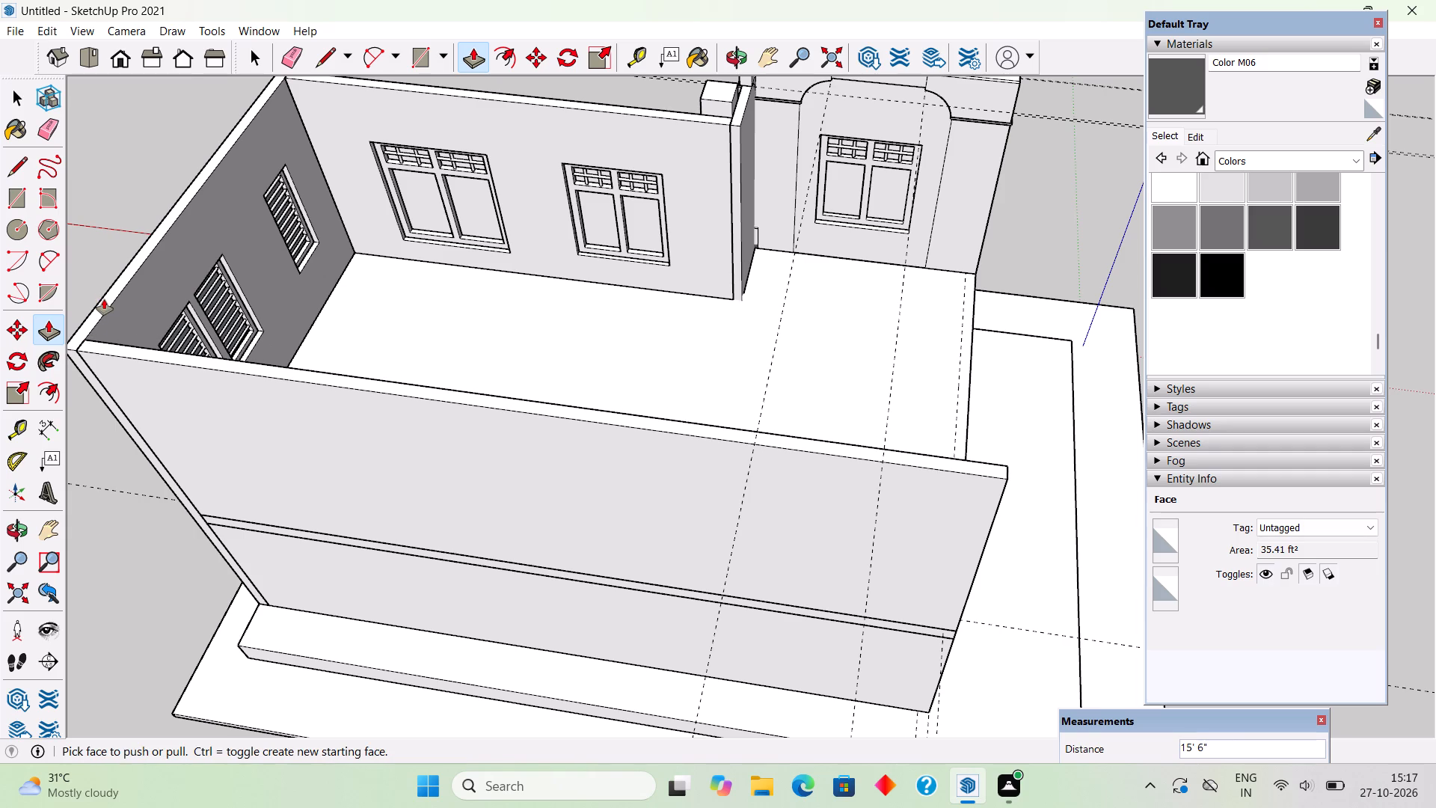
Make the whole new upper-floor rear wall a group.
{"action": "key", "text": "space"}
{"action": "triple_click", "coordinate": [263, 479]}
{"action": "right_click", "coordinate": [263, 479]}
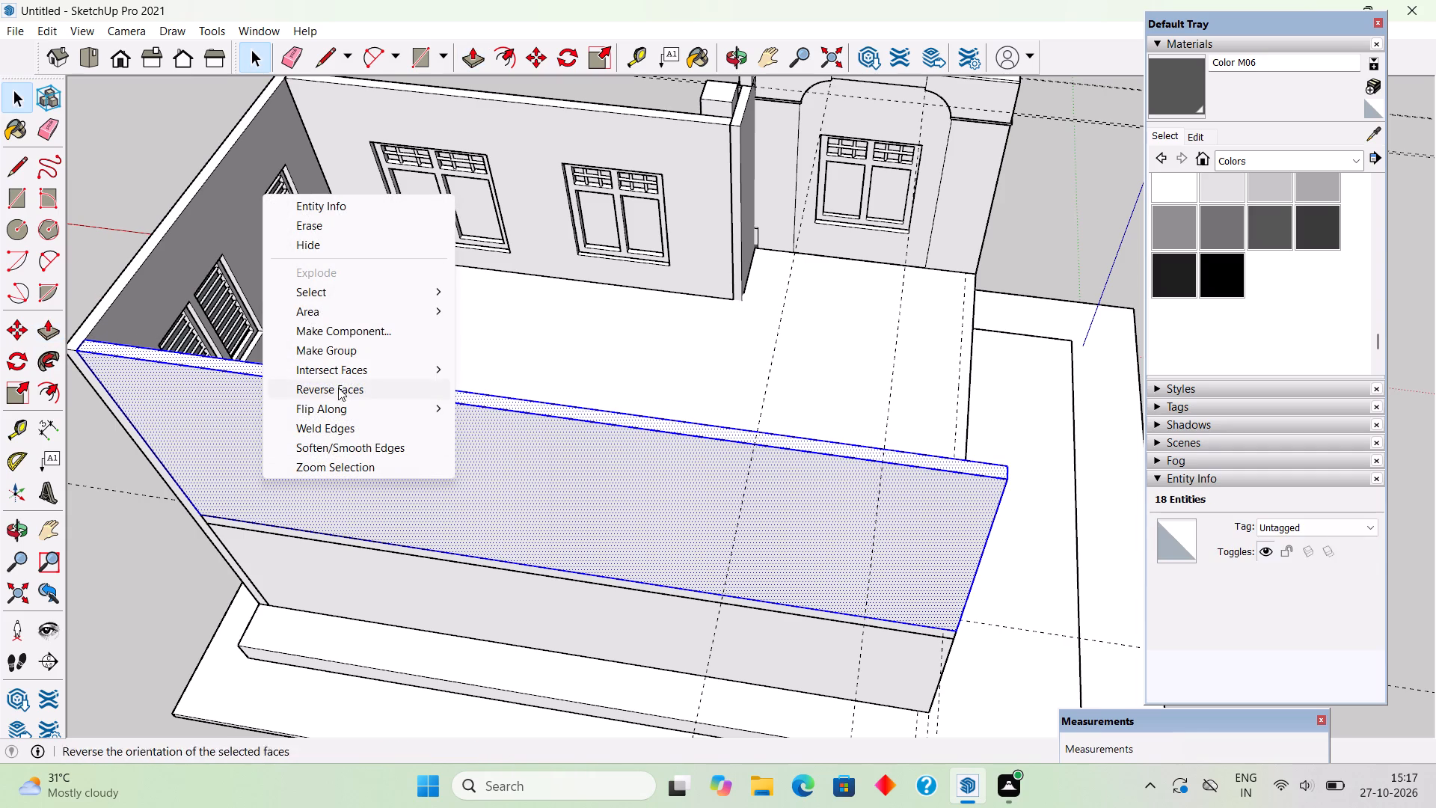
{"action": "left_click", "coordinate": [343, 359]}
Draw a 9" wide rectangle along the slab's open side edge, from the new rear wall to the front corner column.
{"action": "scroll", "coordinate": [365, 406], "scroll_direction": "down", "scroll_amount": 10}
{"action": "middle_click_drag", "start_coordinate": [637, 471], "coordinate": [377, 511]}
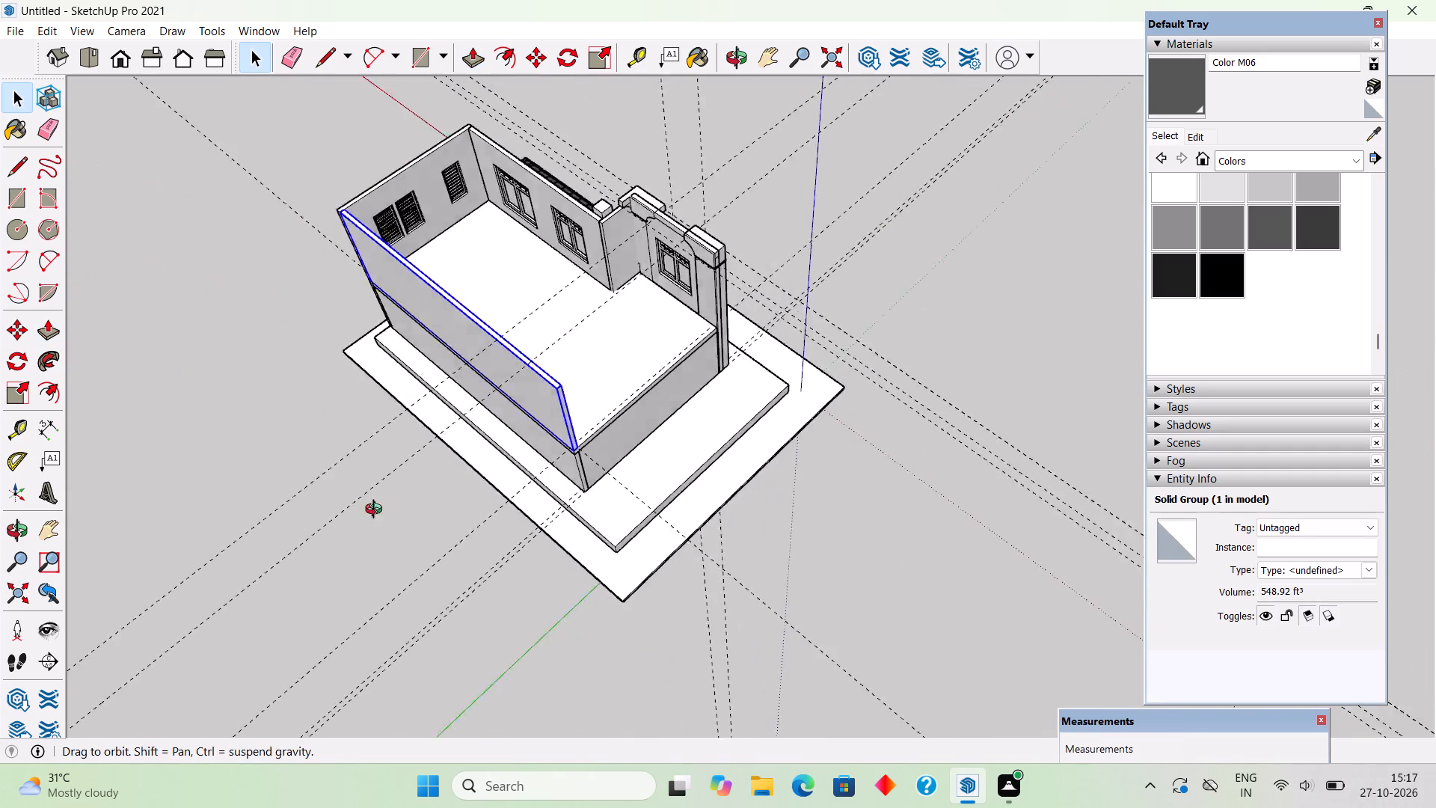
{"action": "middle_click_drag", "start_coordinate": [377, 511], "coordinate": [177, 459]}
{"action": "scroll", "coordinate": [779, 296], "scroll_direction": "up", "scroll_amount": 5}
{"action": "scroll", "coordinate": [773, 366], "scroll_direction": "up", "scroll_amount": 4}
{"action": "middle_click_drag", "start_coordinate": [743, 415], "coordinate": [709, 444]}
{"action": "scroll", "coordinate": [707, 444], "scroll_direction": "up", "scroll_amount": 3}
{"action": "scroll", "coordinate": [708, 444], "scroll_direction": "down", "scroll_amount": 3}
{"action": "scroll", "coordinate": [508, 386], "scroll_direction": "up", "scroll_amount": 2}
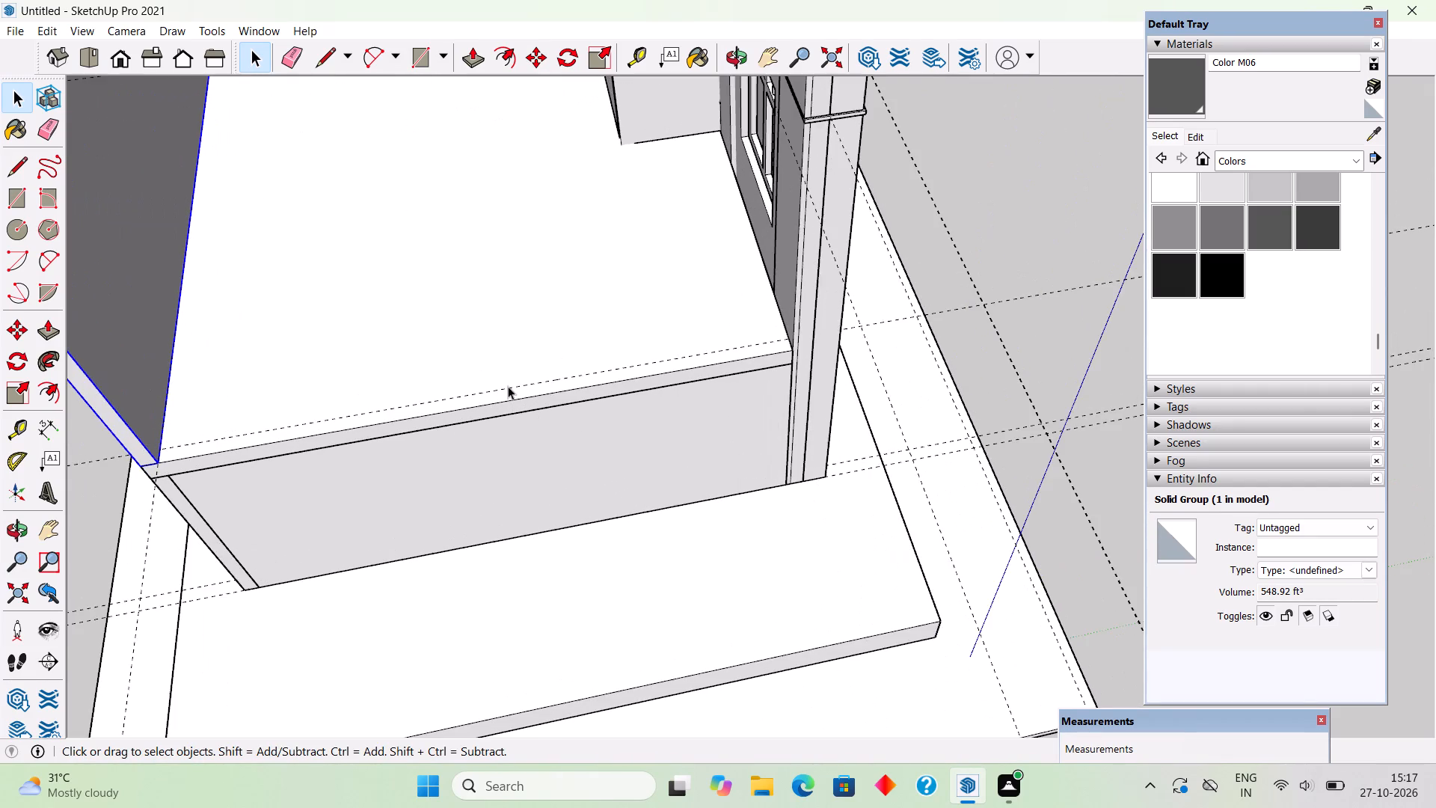
{"action": "scroll", "coordinate": [508, 386], "scroll_direction": "up", "scroll_amount": 1}
{"action": "key", "text": "r"}
{"action": "left_click", "coordinate": [124, 452]}
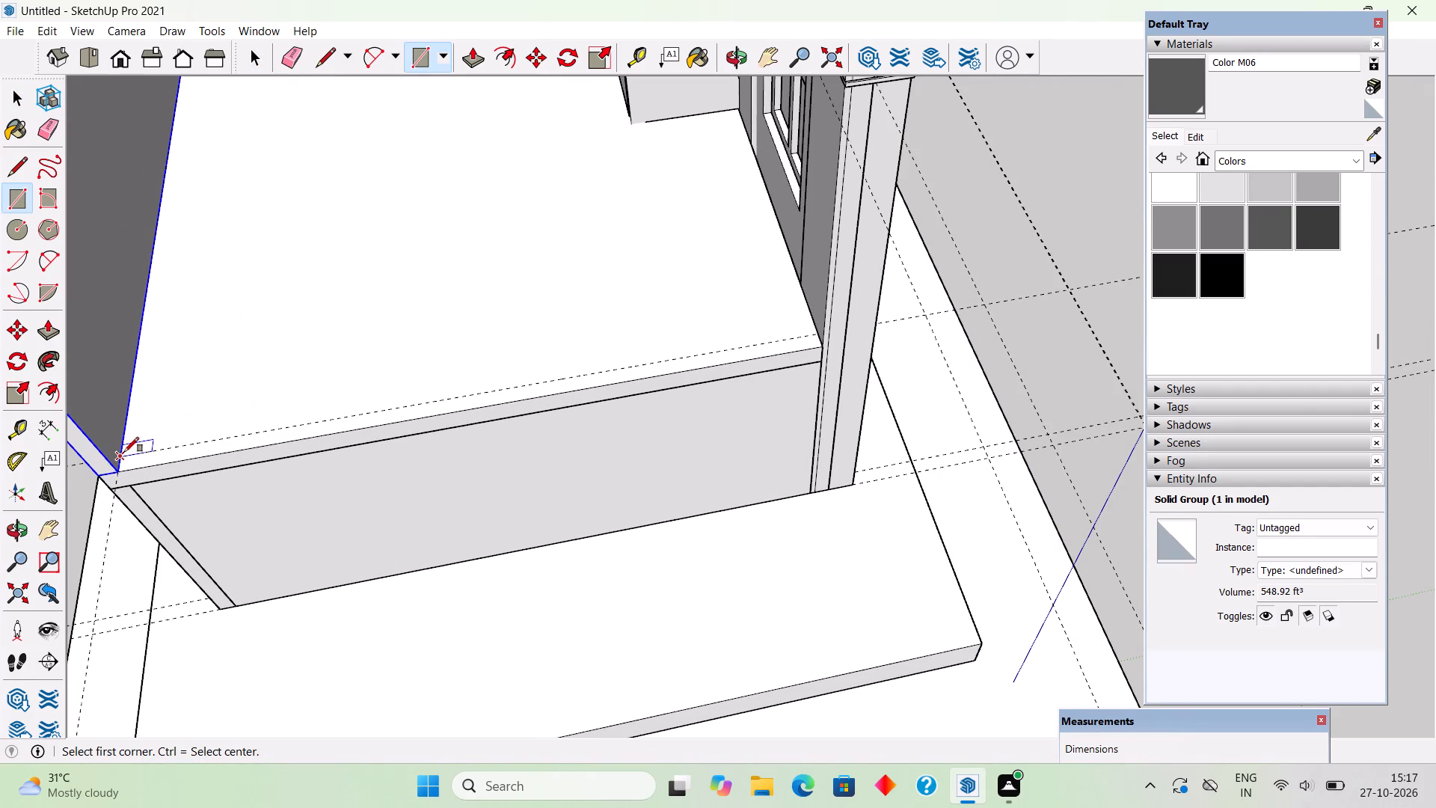
{"action": "scroll", "coordinate": [827, 346], "scroll_direction": "up", "scroll_amount": 3}
{"action": "left_click", "coordinate": [824, 346]}
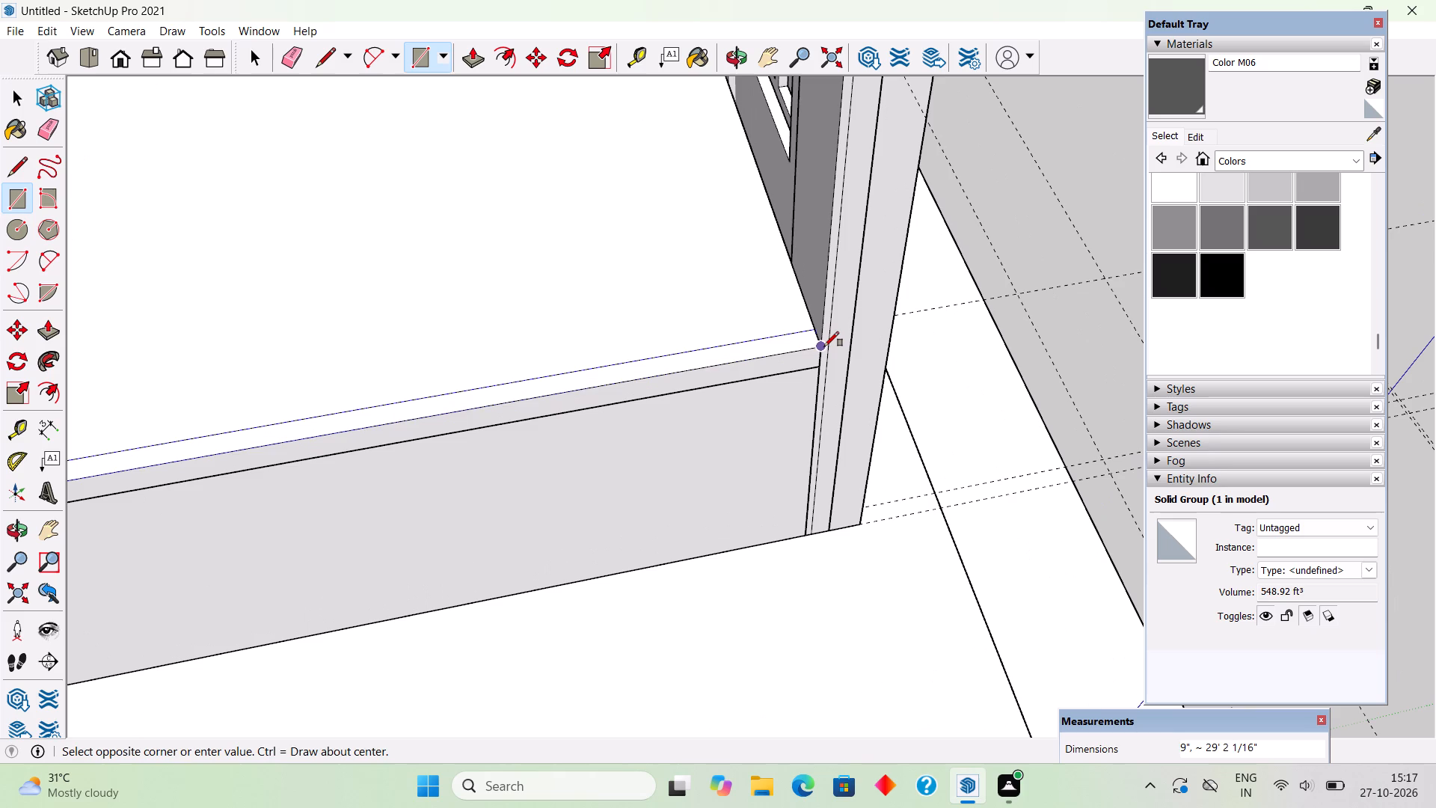
Extrude the side strip 15' 6" up to the top of the upper-floor rear wall.
{"action": "key", "text": "p"}
{"action": "left_click", "coordinate": [773, 340]}
{"action": "scroll", "coordinate": [784, 331], "scroll_direction": "down", "scroll_amount": 7}
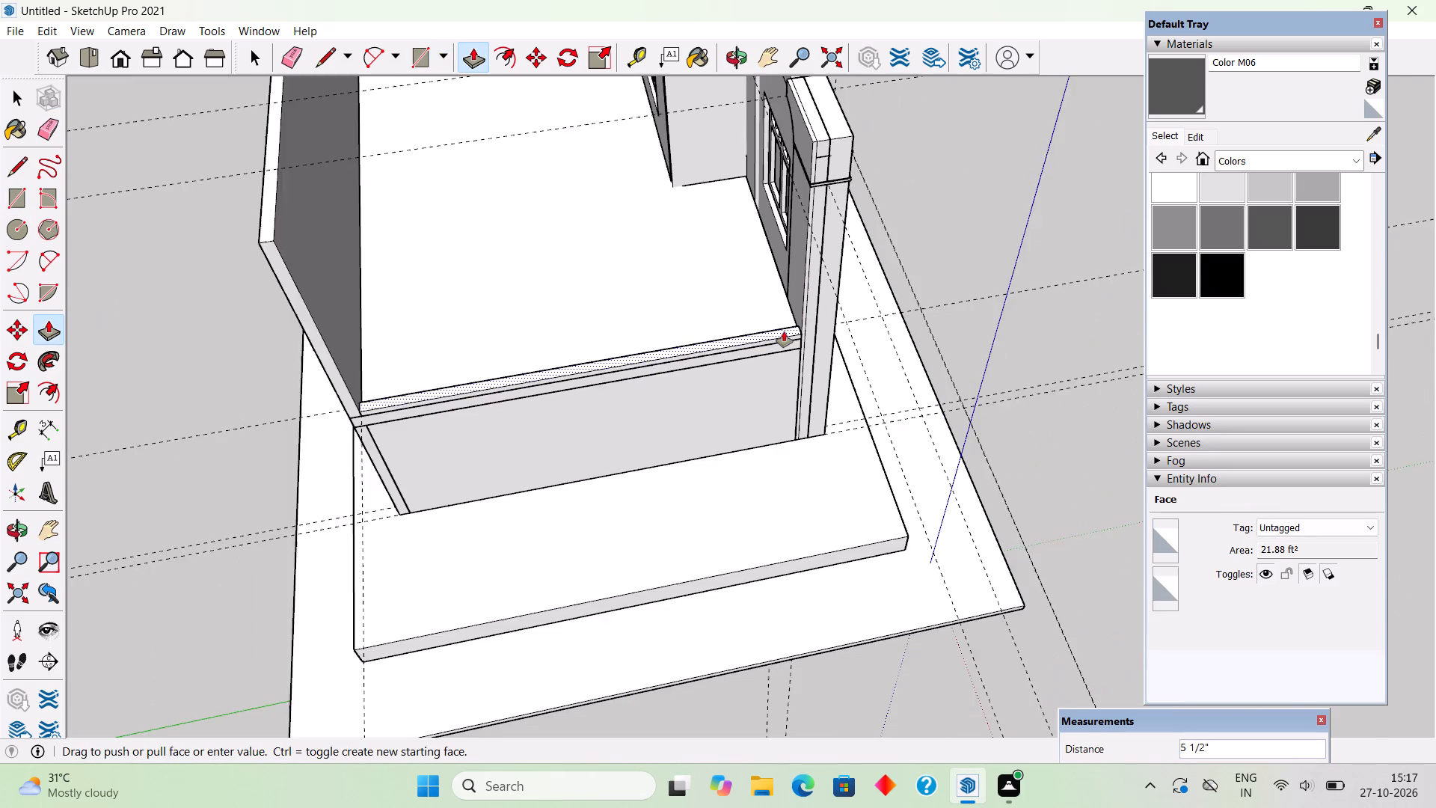
{"action": "scroll", "coordinate": [784, 331], "scroll_direction": "down", "scroll_amount": 4}
{"action": "left_click", "coordinate": [422, 269]}
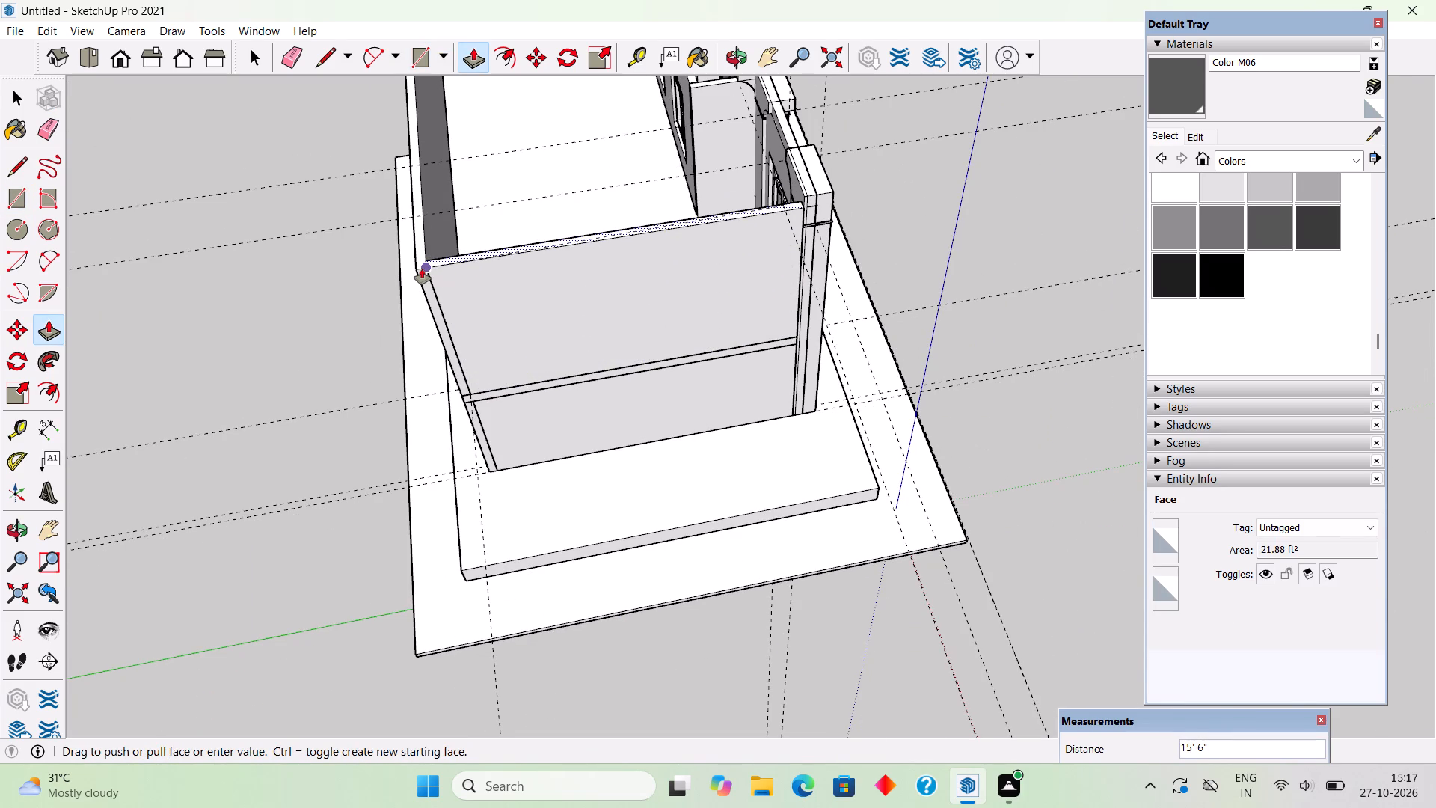
Make the whole new upper-floor side wall a group and clear the selection.
{"action": "key", "text": "space"}
{"action": "triple_click", "coordinate": [708, 308]}
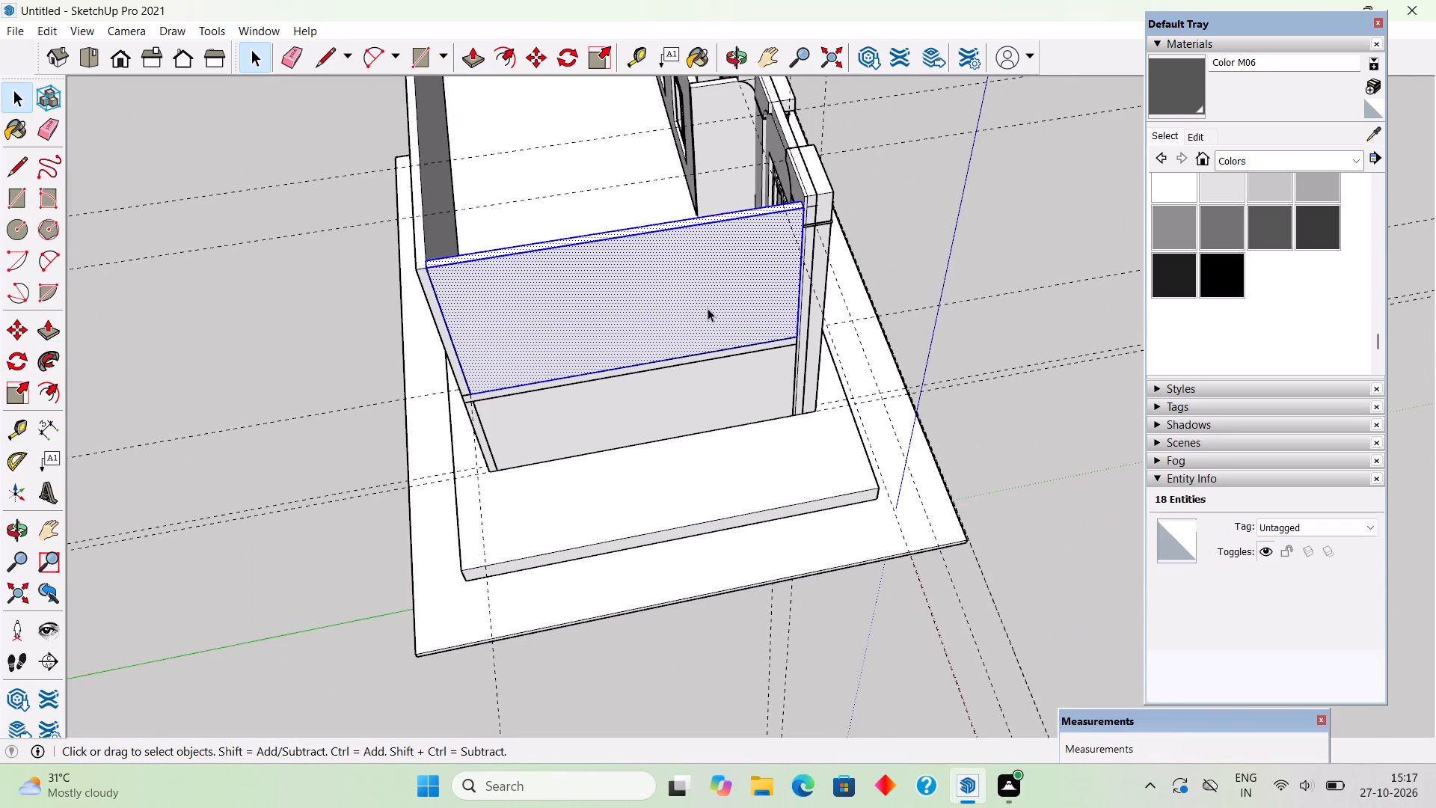
{"action": "right_click", "coordinate": [708, 308]}
{"action": "left_click", "coordinate": [762, 456]}
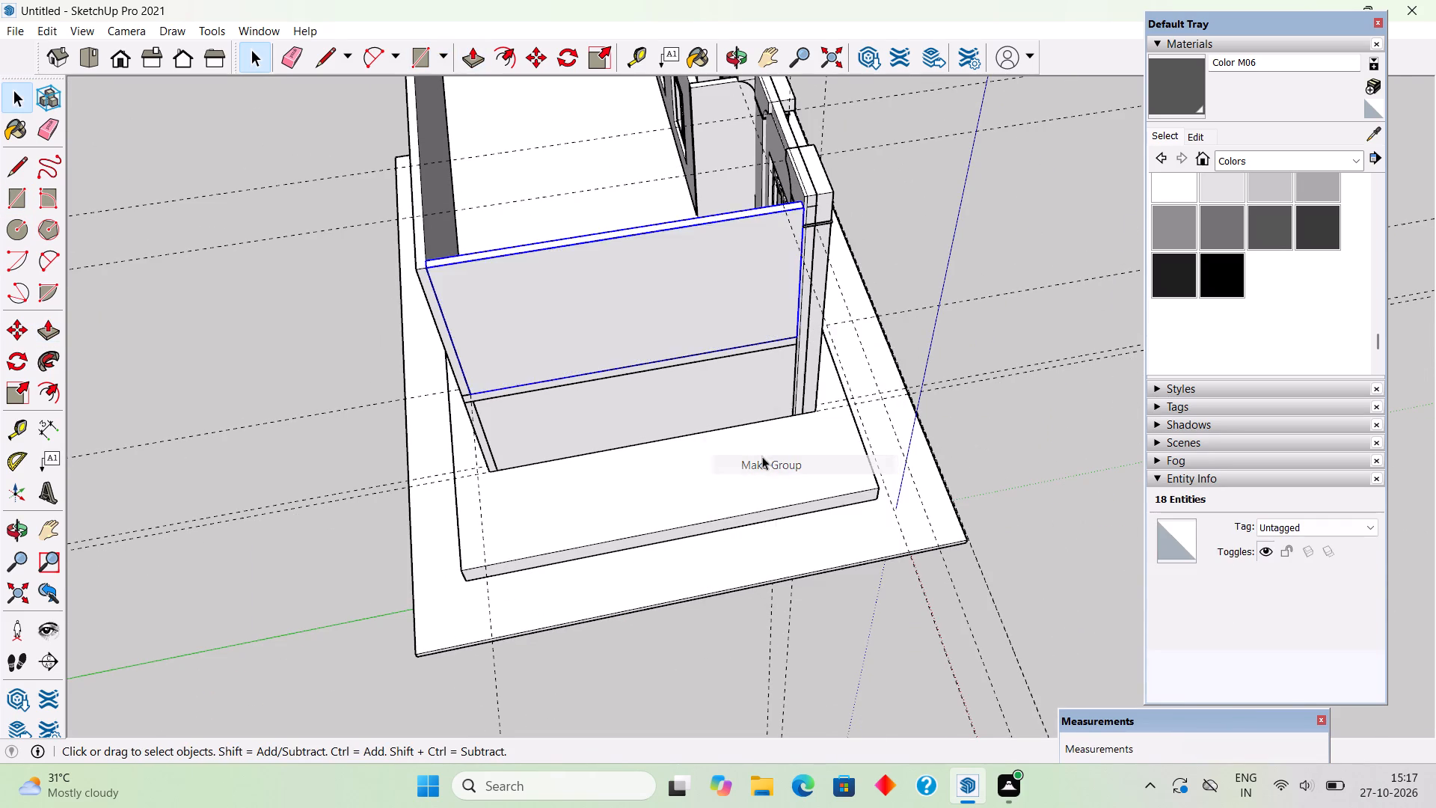
{"action": "scroll", "coordinate": [765, 459], "scroll_direction": "down", "scroll_amount": 5}
{"action": "left_click", "coordinate": [895, 338]}
Examine the enclosed house from above and from the front, including how the new upper walls meet the front facade.
{"action": "middle_click_drag", "start_coordinate": [883, 416], "coordinate": [269, 235]}
{"action": "scroll", "coordinate": [271, 235], "scroll_direction": "down", "scroll_amount": 1}
{"action": "middle_click_drag", "start_coordinate": [826, 333], "coordinate": [678, 192]}
{"action": "scroll", "coordinate": [856, 204], "scroll_direction": "up", "scroll_amount": 6}
{"action": "middle_click_drag", "start_coordinate": [913, 265], "coordinate": [599, 495]}
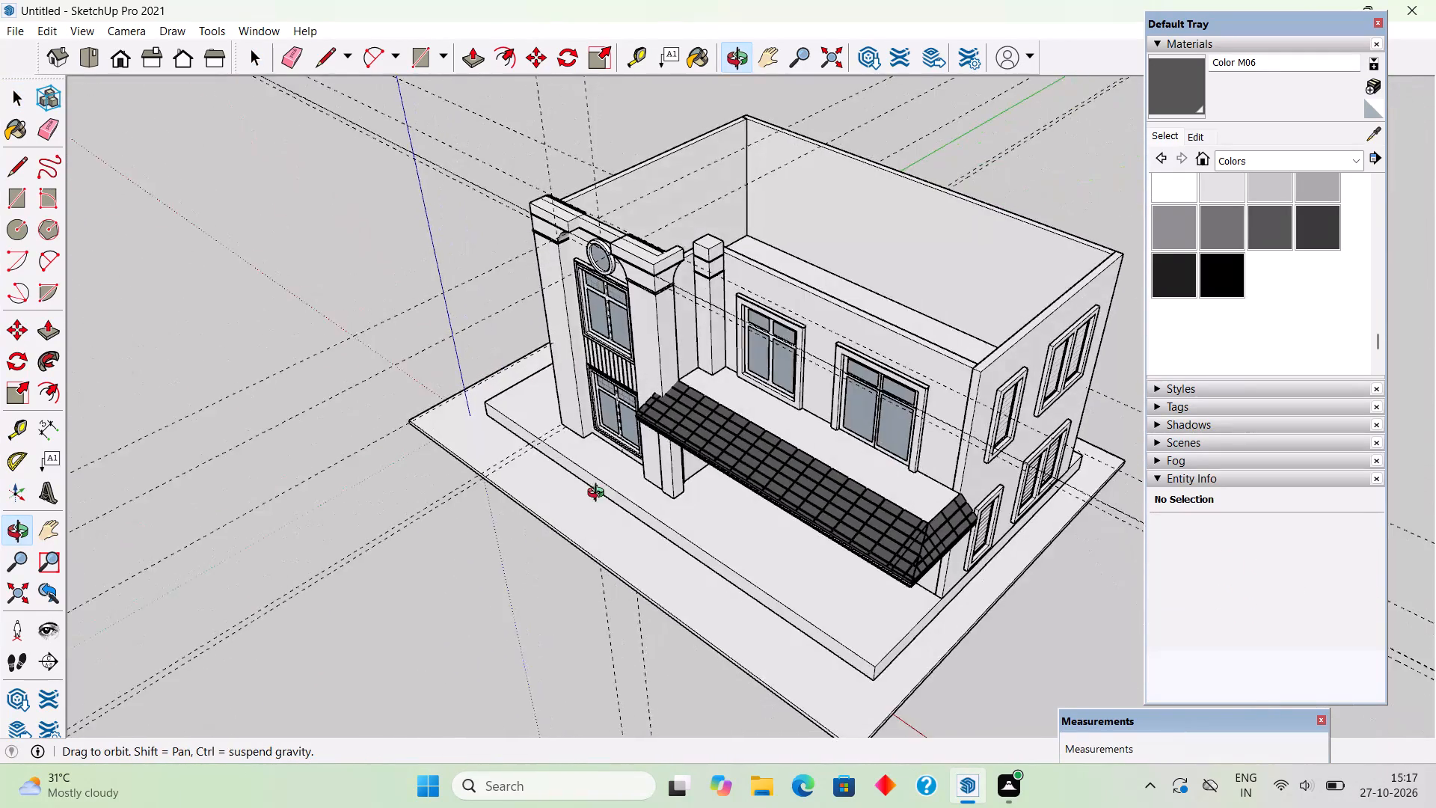
{"action": "middle_click_drag", "start_coordinate": [599, 495], "coordinate": [693, 578]}
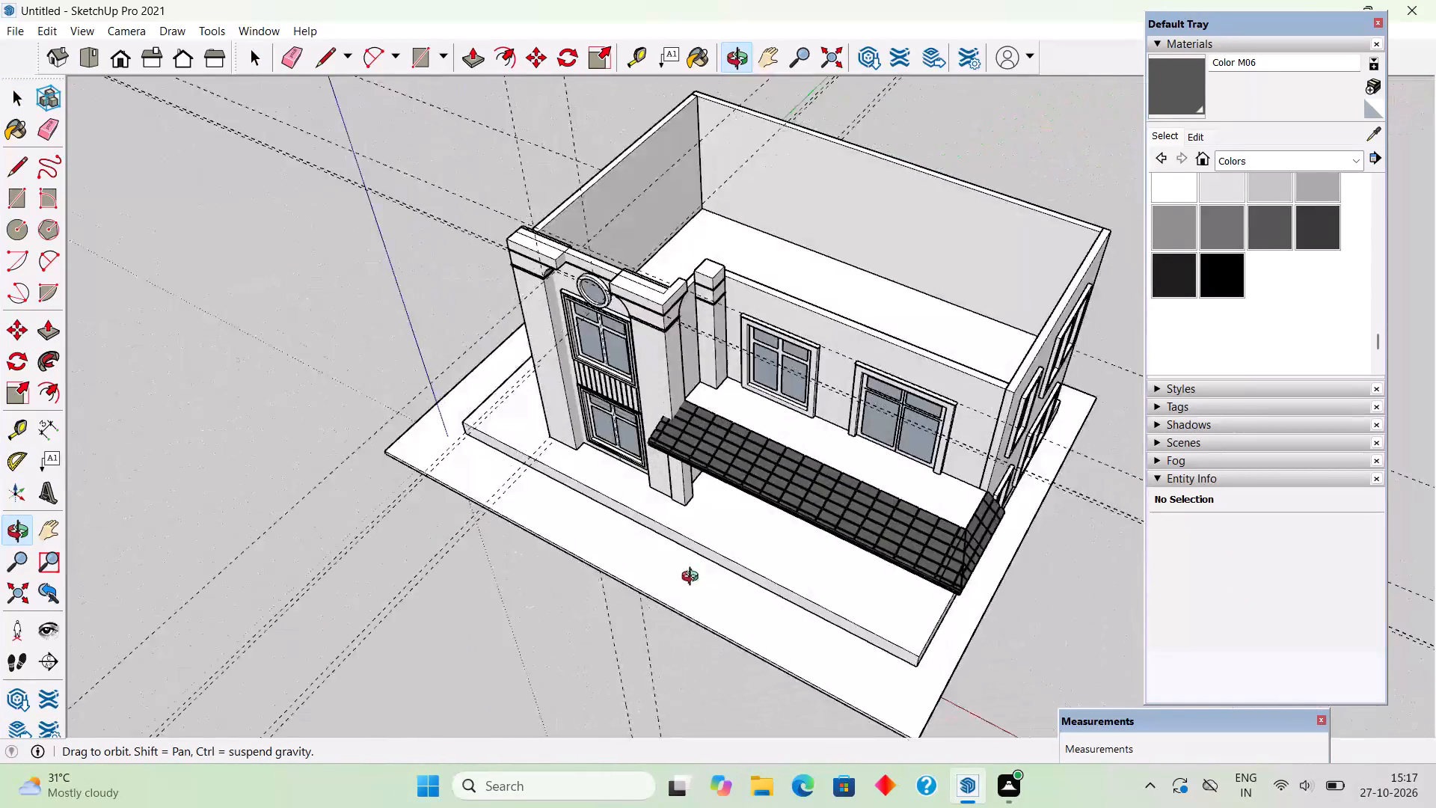
{"action": "middle_click_drag", "start_coordinate": [693, 578], "coordinate": [954, 680]}
{"action": "scroll", "coordinate": [669, 387], "scroll_direction": "up", "scroll_amount": 5}
{"action": "middle_click_drag", "start_coordinate": [700, 415], "coordinate": [711, 432]}
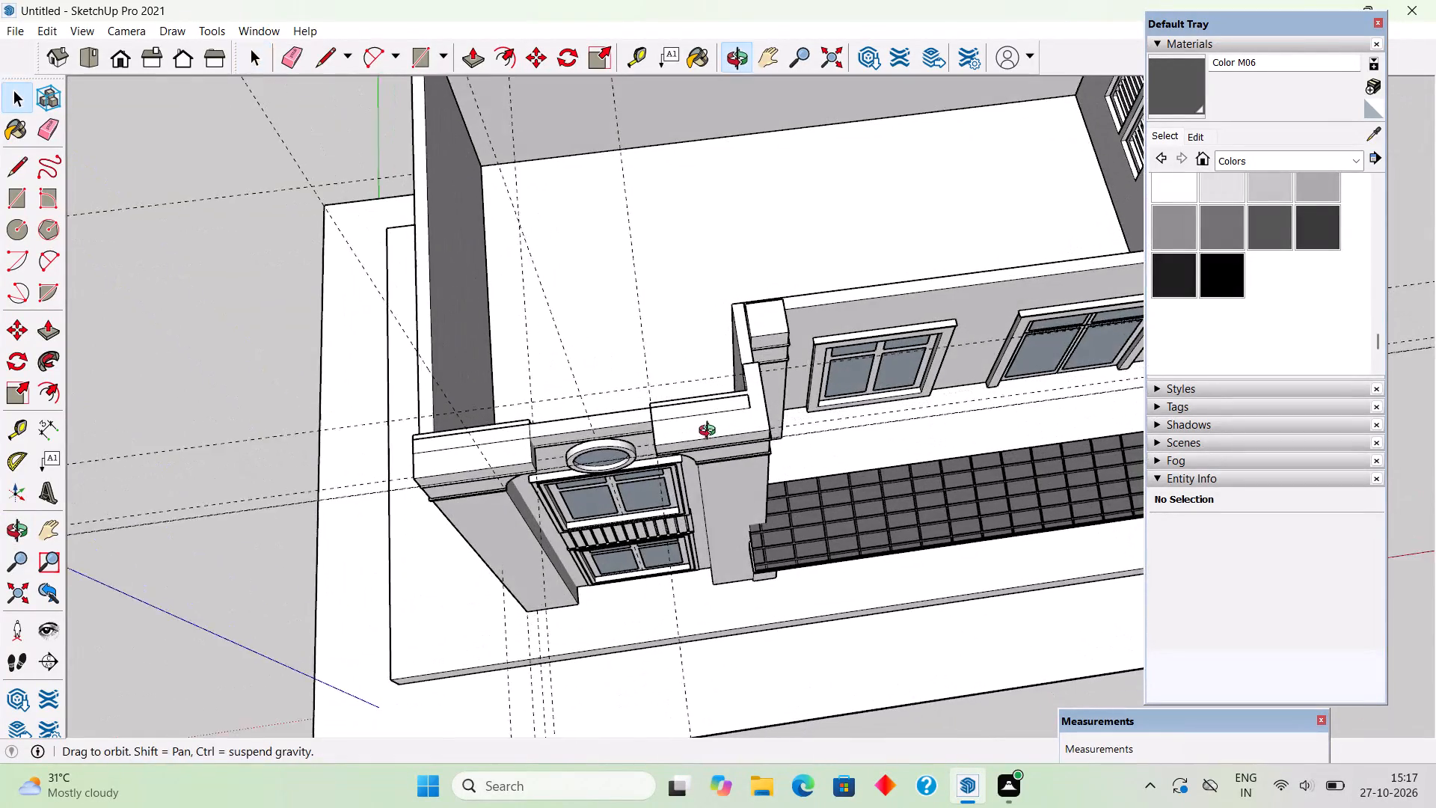
{"action": "middle_click_drag", "start_coordinate": [711, 432], "coordinate": [752, 429]}
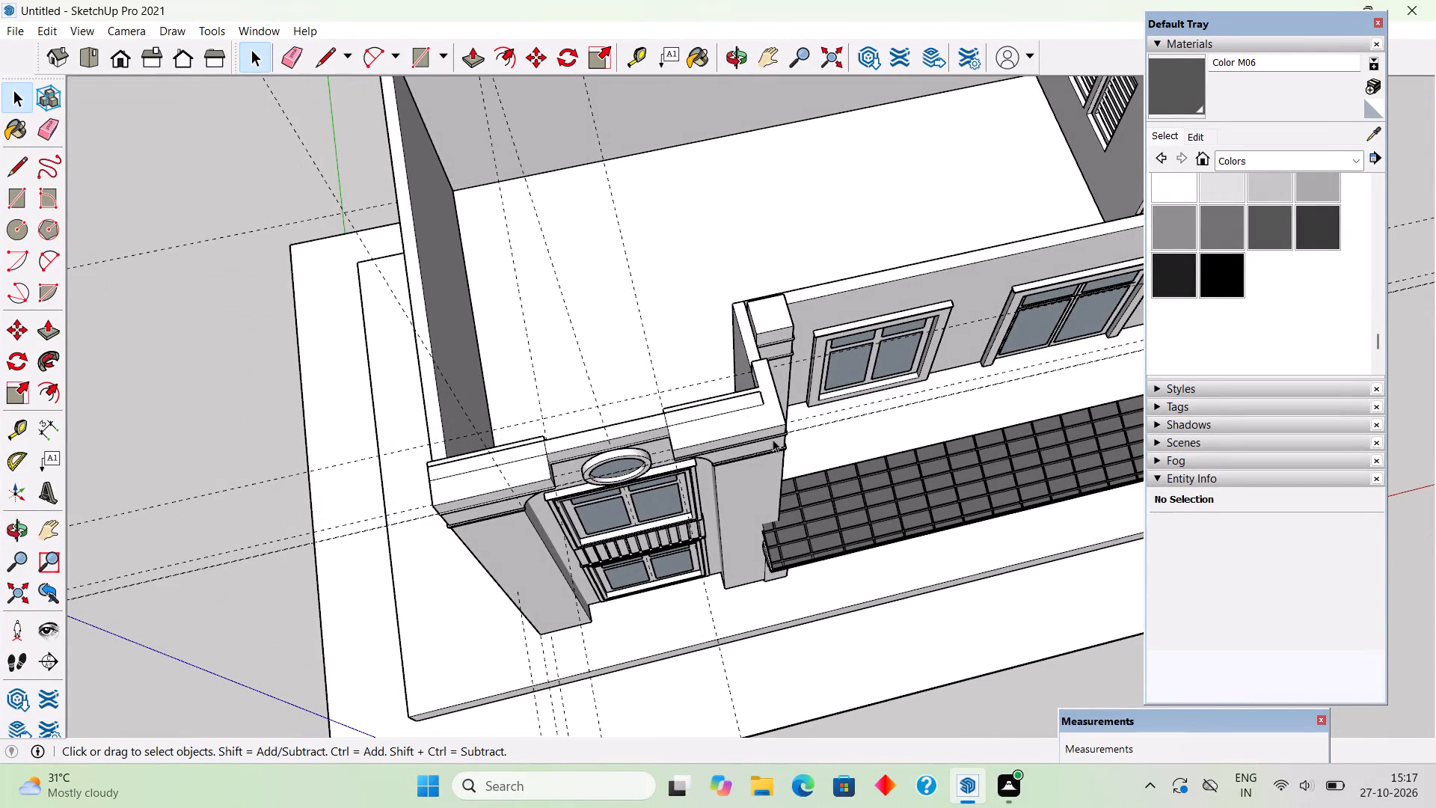
{"action": "scroll", "coordinate": [798, 480], "scroll_direction": "down", "scroll_amount": 8}
{"action": "middle_click_drag", "start_coordinate": [903, 513], "coordinate": [687, 254]}
{"action": "middle_click_drag", "start_coordinate": [835, 543], "coordinate": [869, 494]}
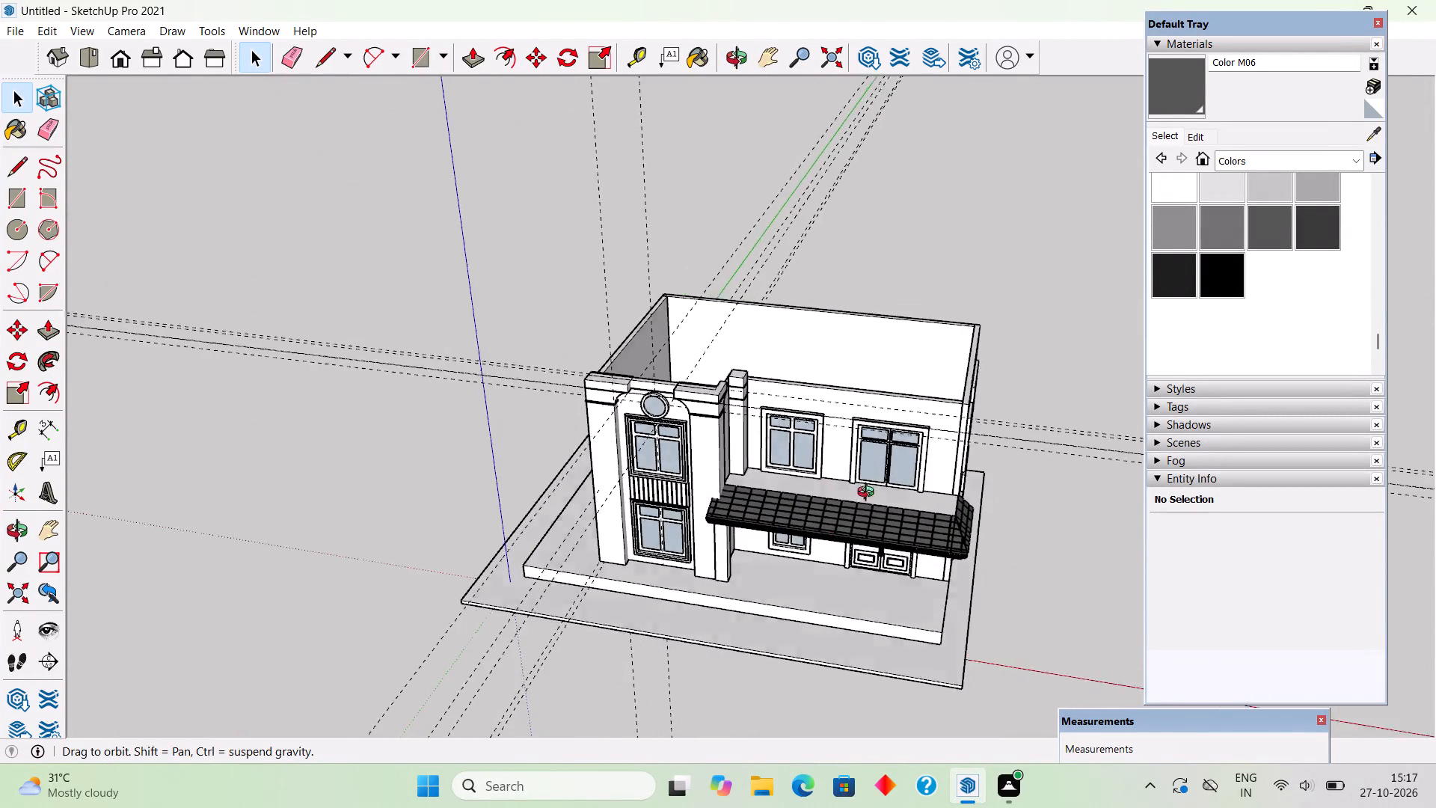
{"action": "middle_click_drag", "start_coordinate": [869, 494], "coordinate": [956, 388]}
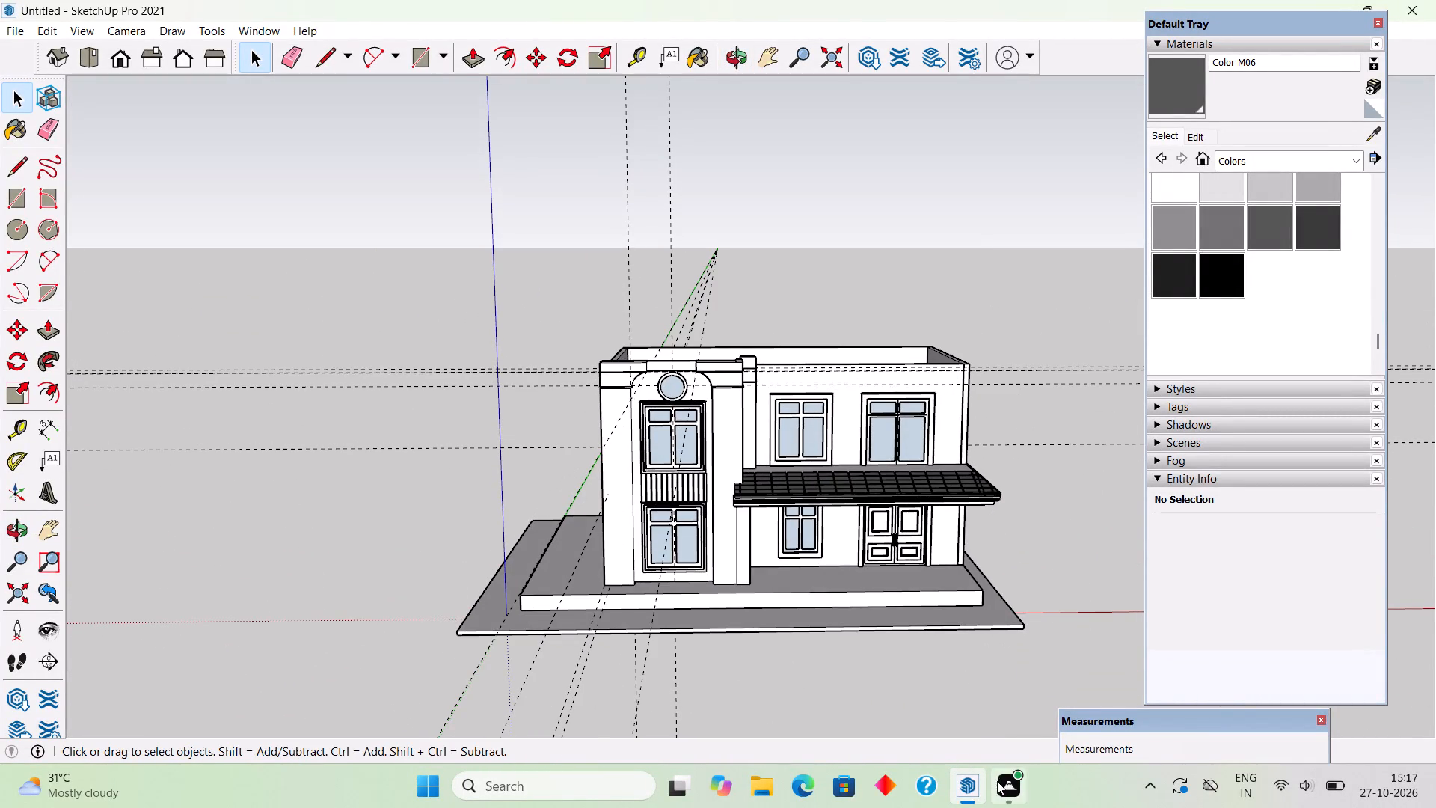
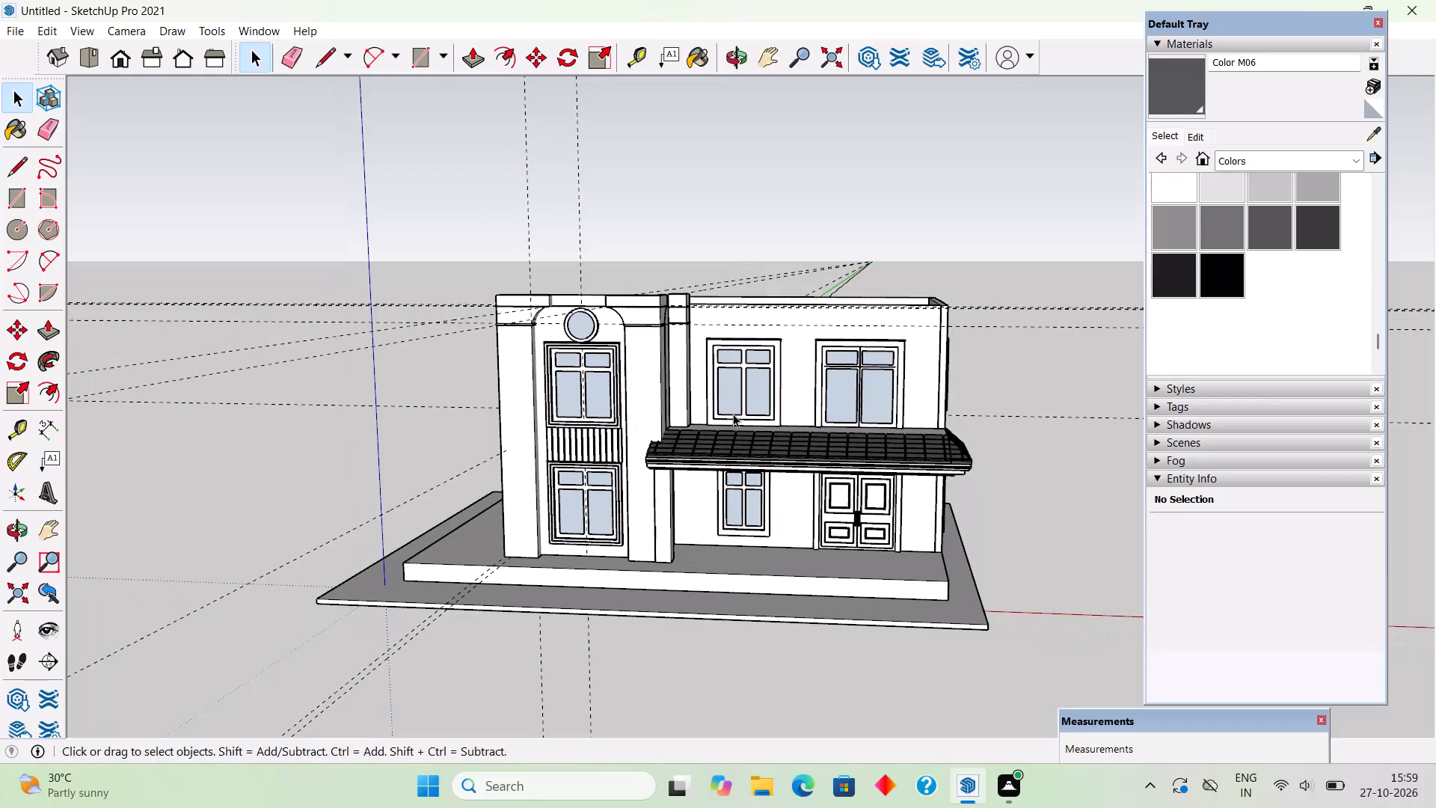
Delete all construction guides from the house model.
{"action": "middle_click_drag", "start_coordinate": [742, 437], "coordinate": [858, 631]}
{"action": "scroll", "coordinate": [864, 627], "scroll_direction": "up", "scroll_amount": 2}
{"action": "middle_click_drag", "start_coordinate": [864, 396], "coordinate": [839, 485]}
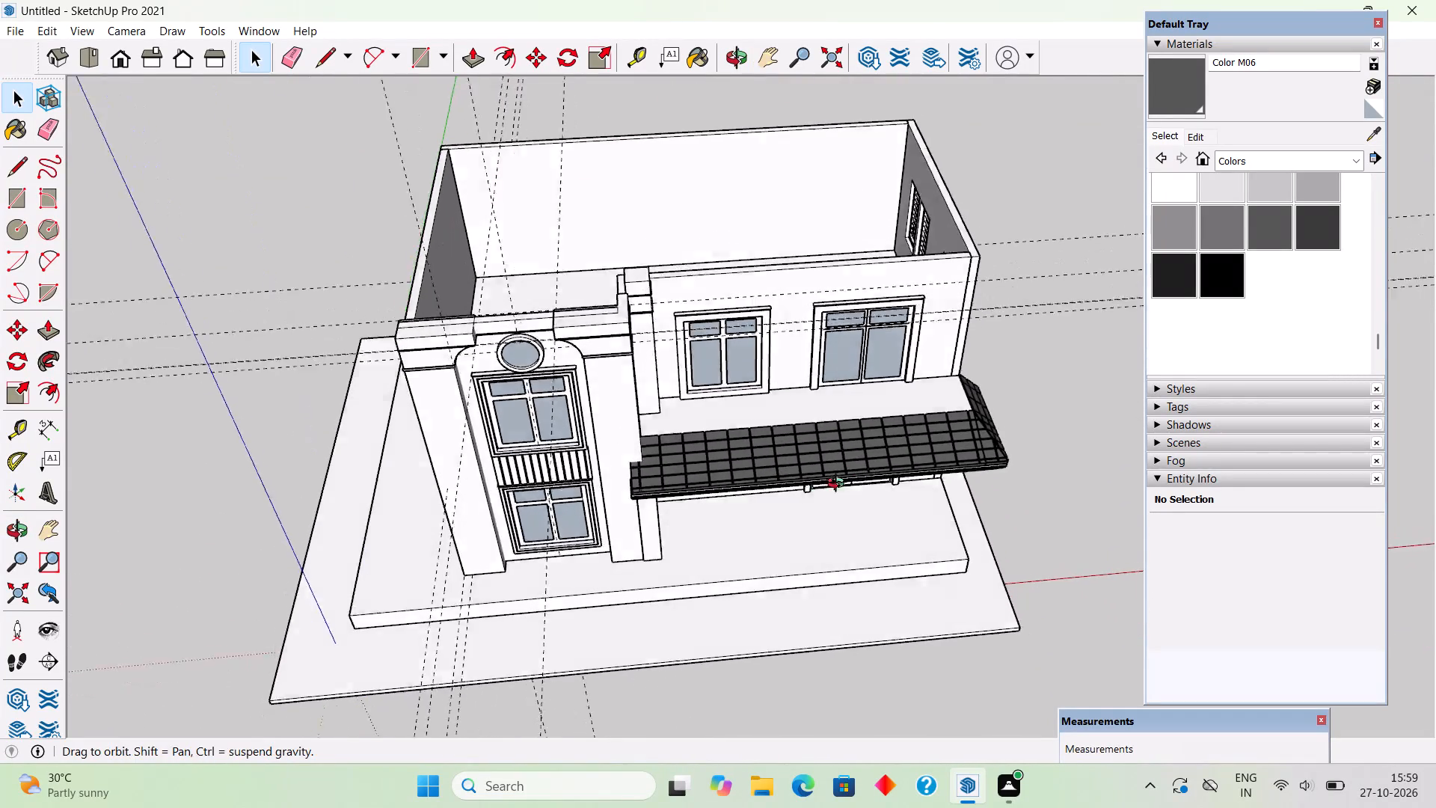
{"action": "middle_click_drag", "start_coordinate": [839, 485], "coordinate": [823, 643]}
{"action": "scroll", "coordinate": [823, 643], "scroll_direction": "down", "scroll_amount": 1}
{"action": "scroll", "coordinate": [708, 417], "scroll_direction": "up", "scroll_amount": 2}
{"action": "middle_click_drag", "start_coordinate": [743, 419], "coordinate": [835, 334]}
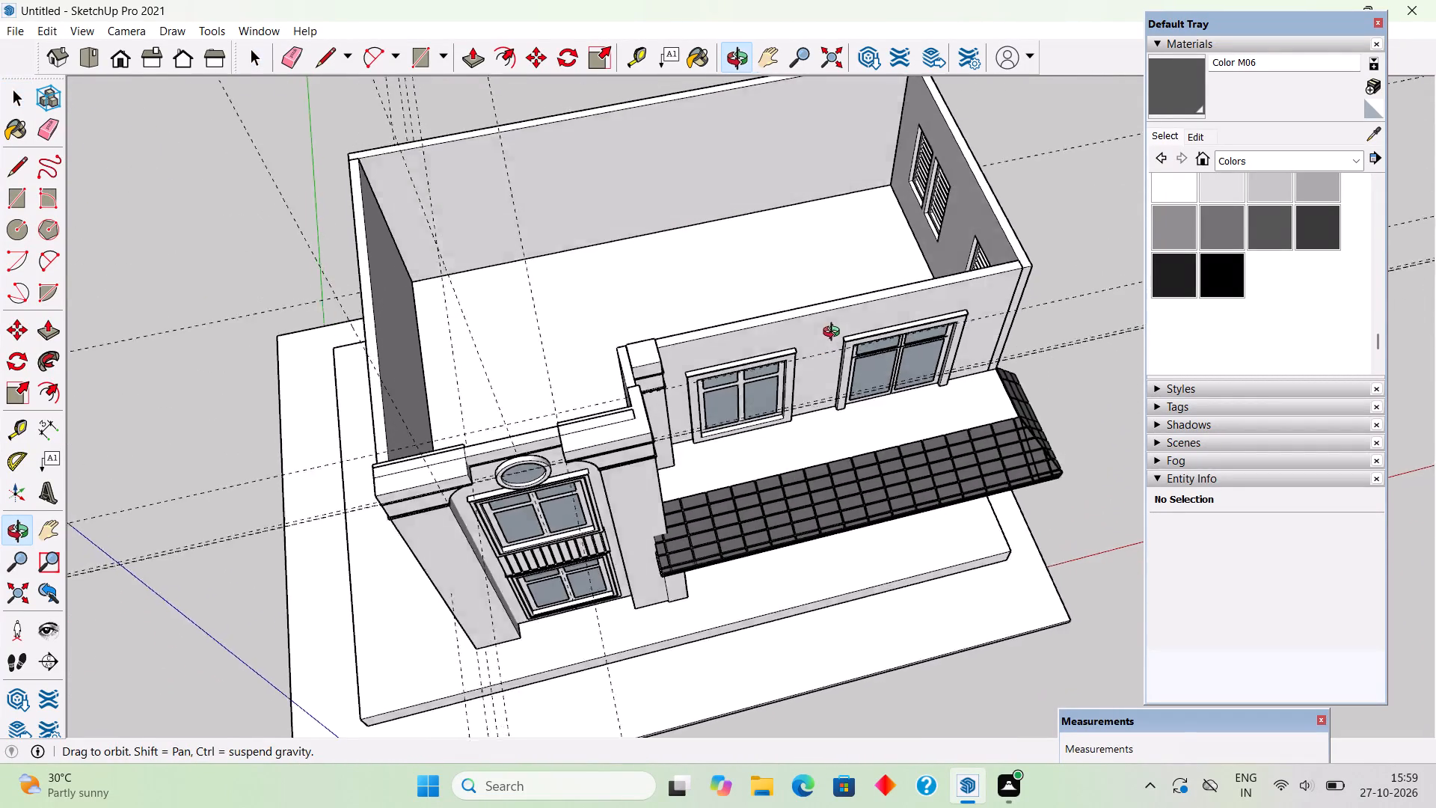
{"action": "middle_click_drag", "start_coordinate": [835, 334], "coordinate": [886, 300]}
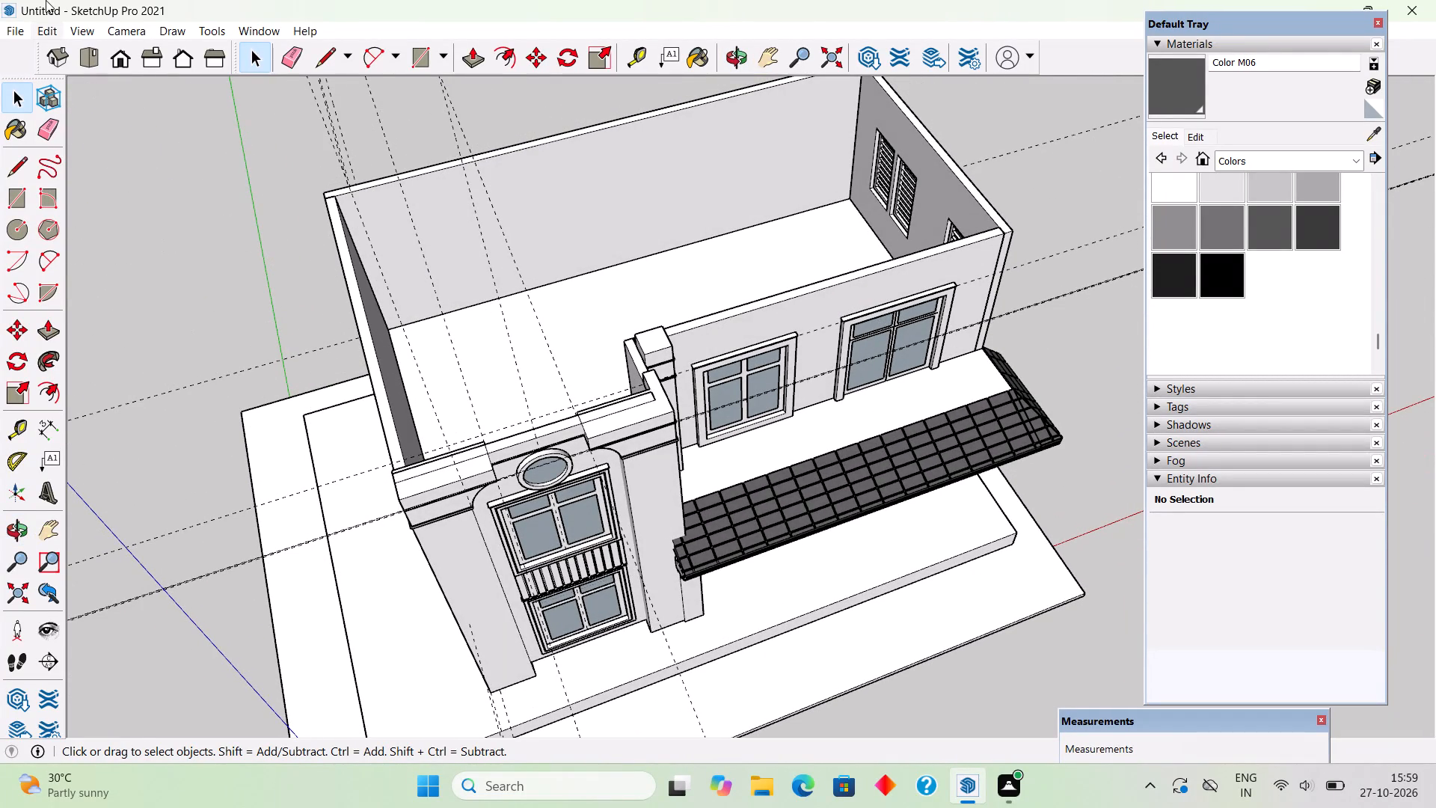
{"action": "left_click", "coordinate": [46, 29]}
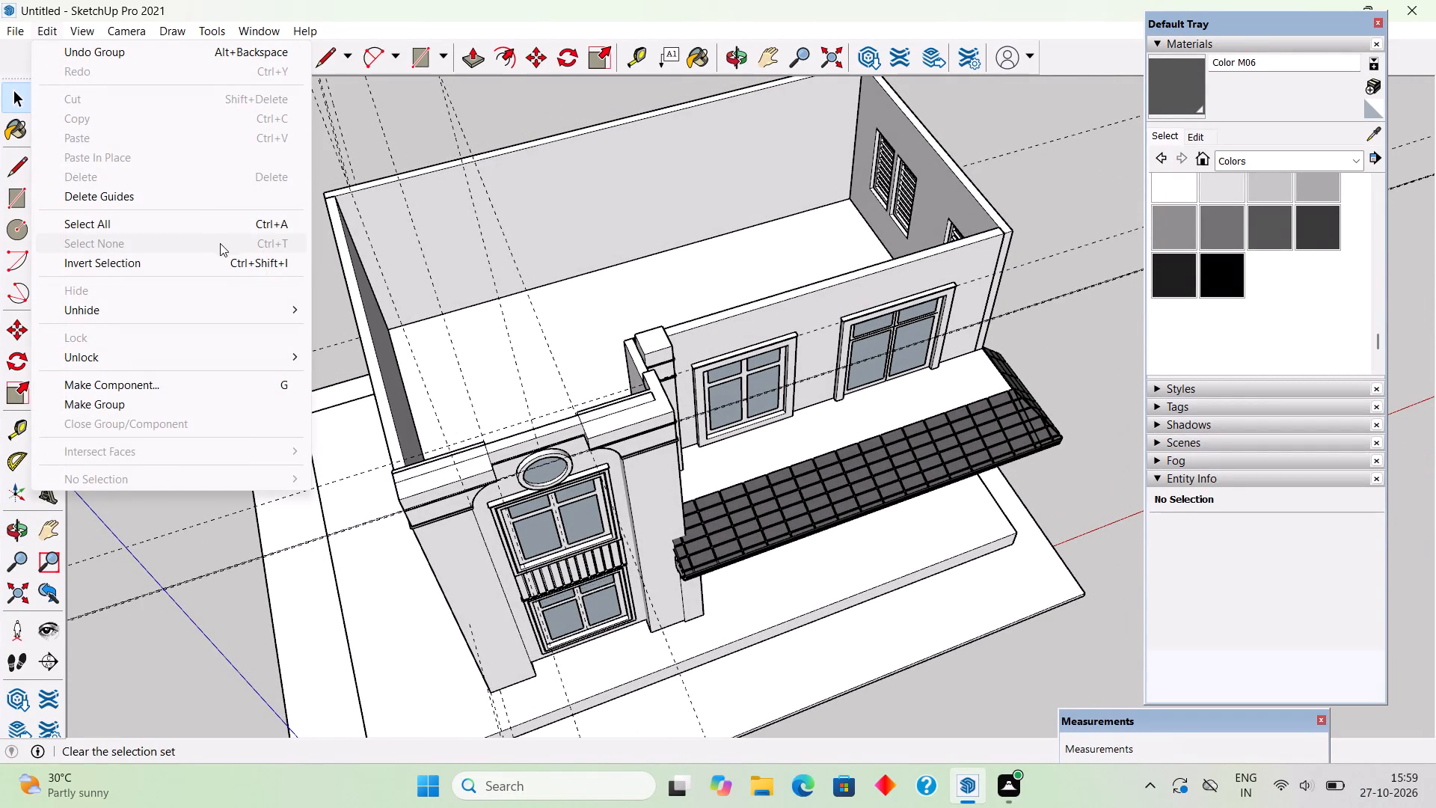
{"action": "left_click", "coordinate": [245, 199]}
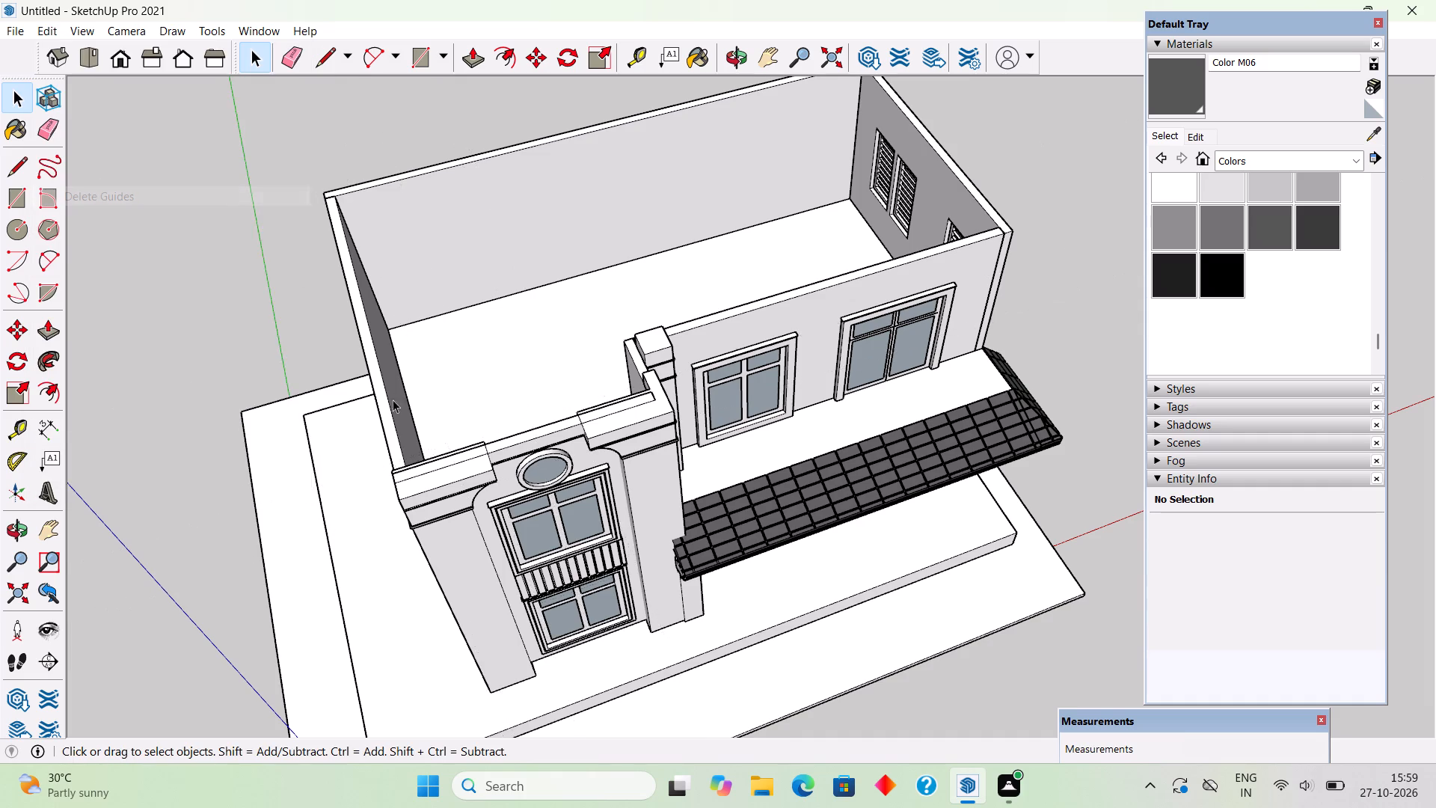
Push/Pull the top of the short return wall between the window tower and front wall up 1' 1 15/16".
{"action": "scroll", "coordinate": [396, 408], "scroll_direction": "down", "scroll_amount": 4}
{"action": "middle_click_drag", "start_coordinate": [445, 458], "coordinate": [905, 339]}
{"action": "scroll", "coordinate": [582, 426], "scroll_direction": "up", "scroll_amount": 6}
{"action": "middle_click_drag", "start_coordinate": [707, 350], "coordinate": [709, 325]}
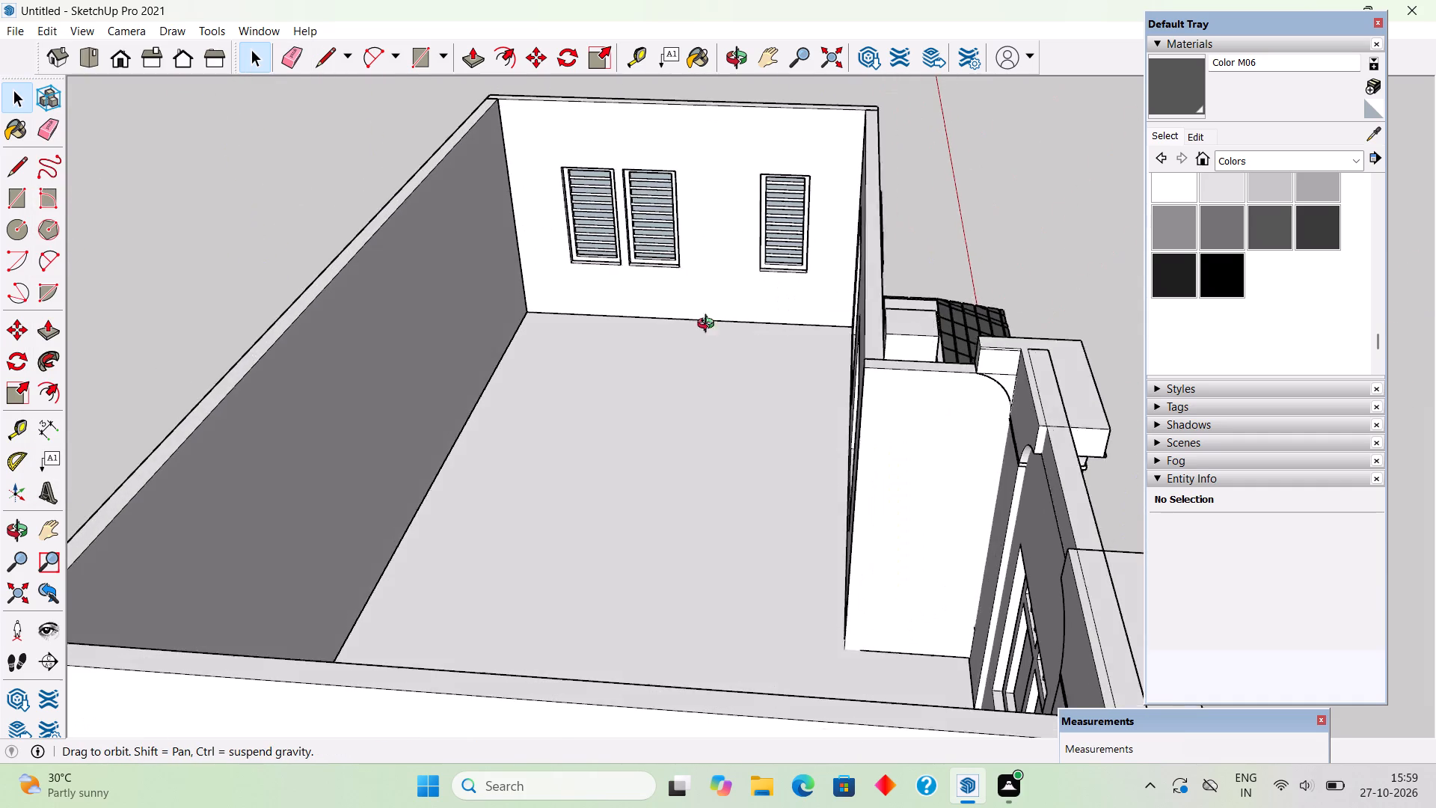
{"action": "middle_click_drag", "start_coordinate": [709, 325], "coordinate": [740, 358]}
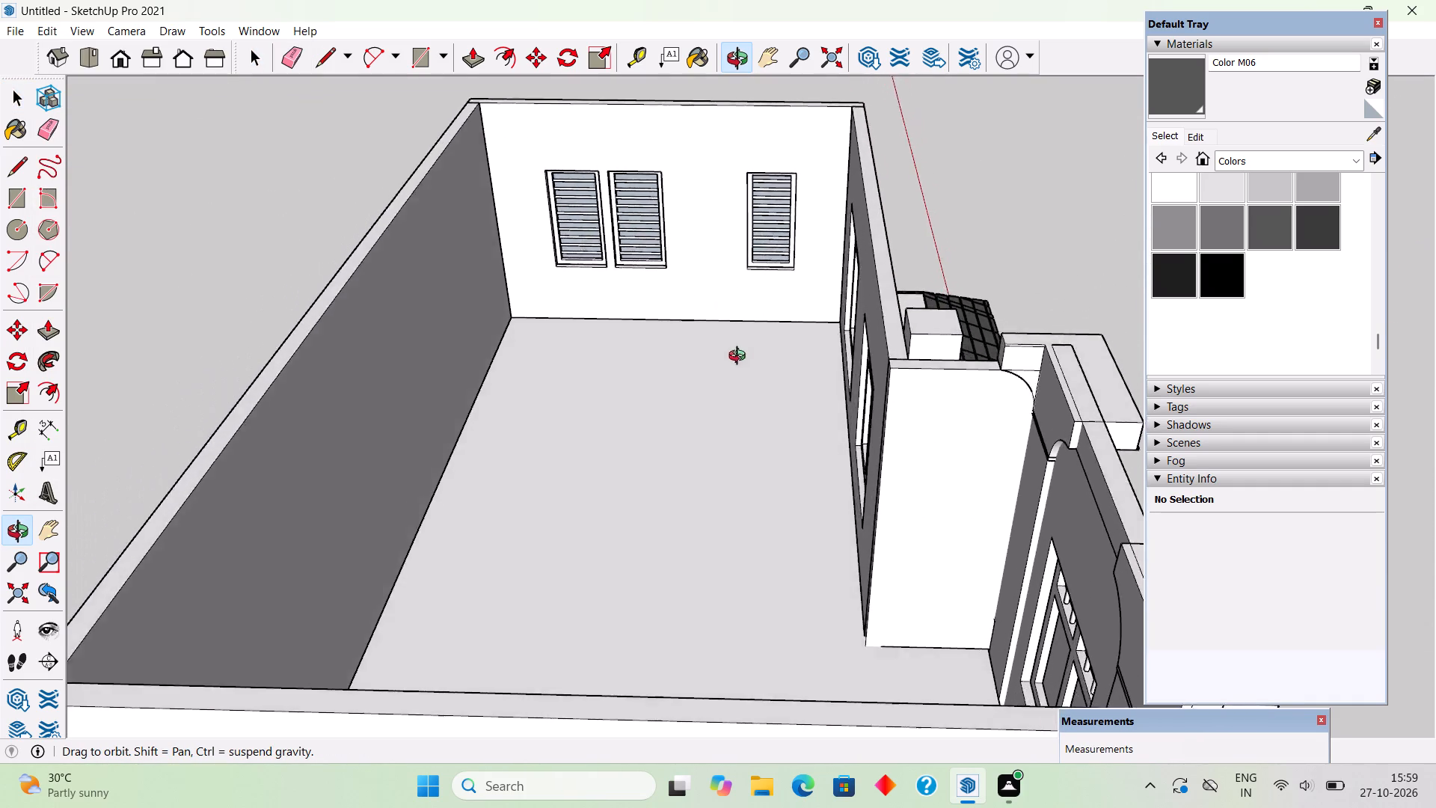
{"action": "middle_click_drag", "start_coordinate": [740, 358], "coordinate": [831, 394]}
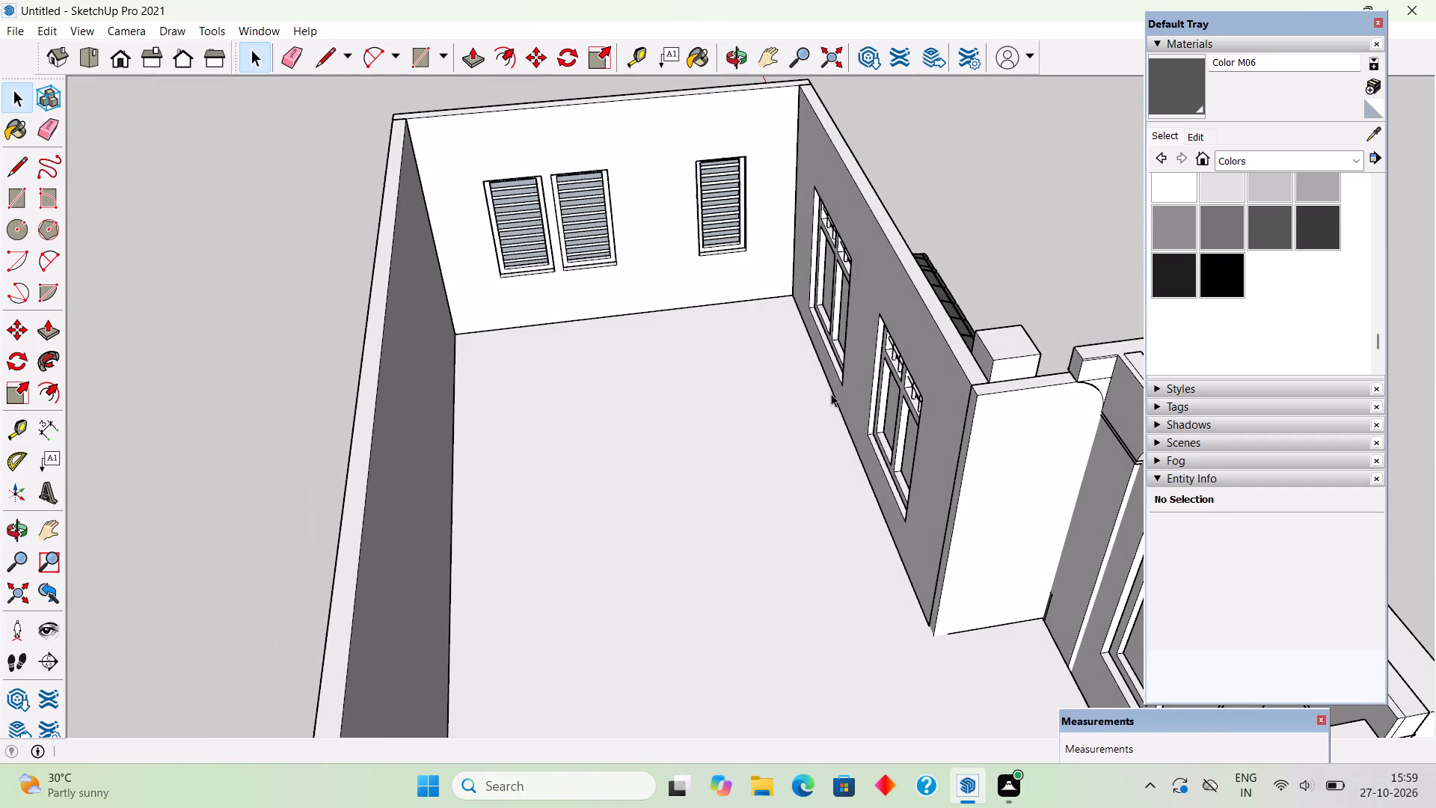
{"action": "triple_click", "coordinate": [992, 387]}
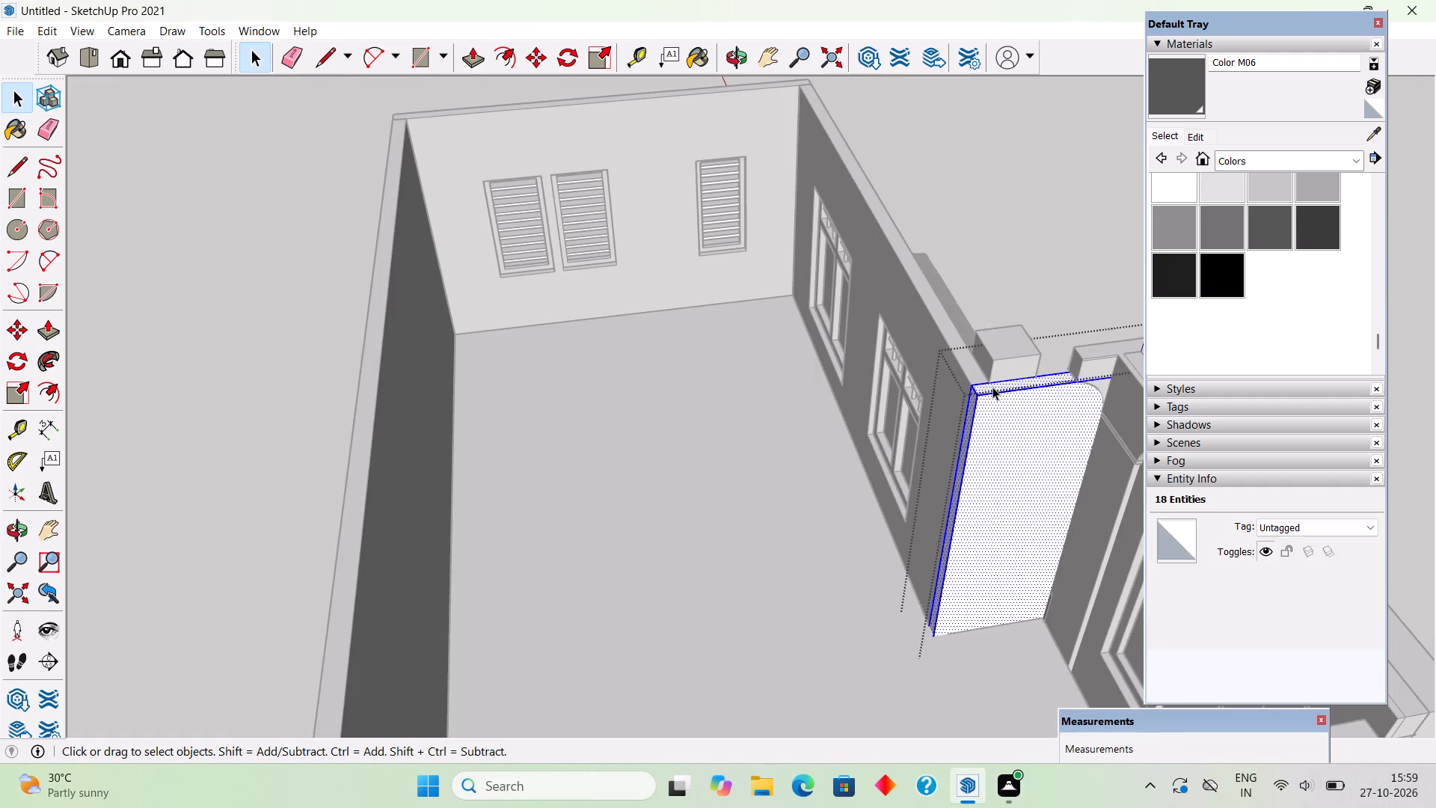
{"action": "key", "text": "p"}
{"action": "middle_click_drag", "start_coordinate": [990, 386], "coordinate": [132, 368]}
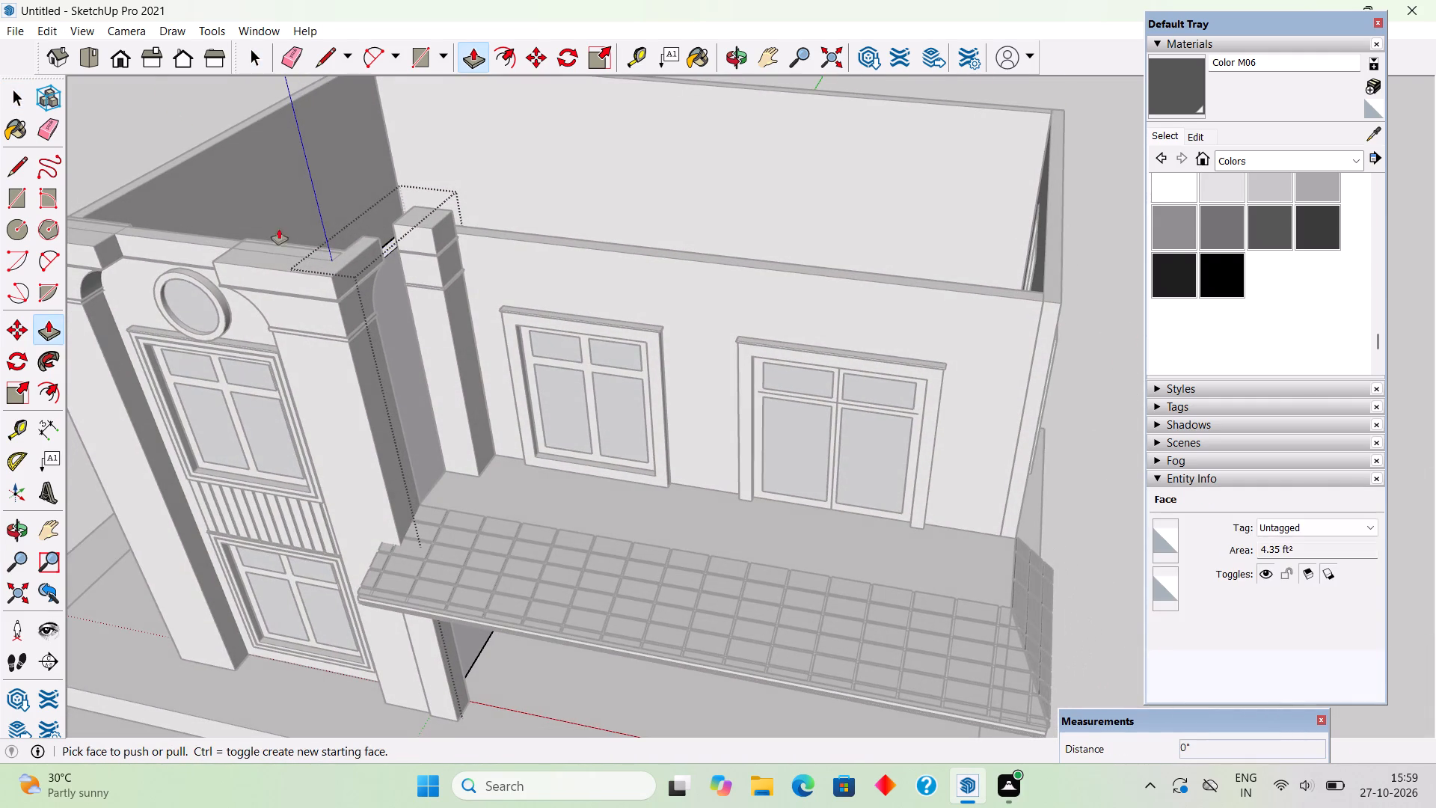
{"action": "left_click", "coordinate": [391, 249]}
{"action": "left_click", "coordinate": [416, 225]}
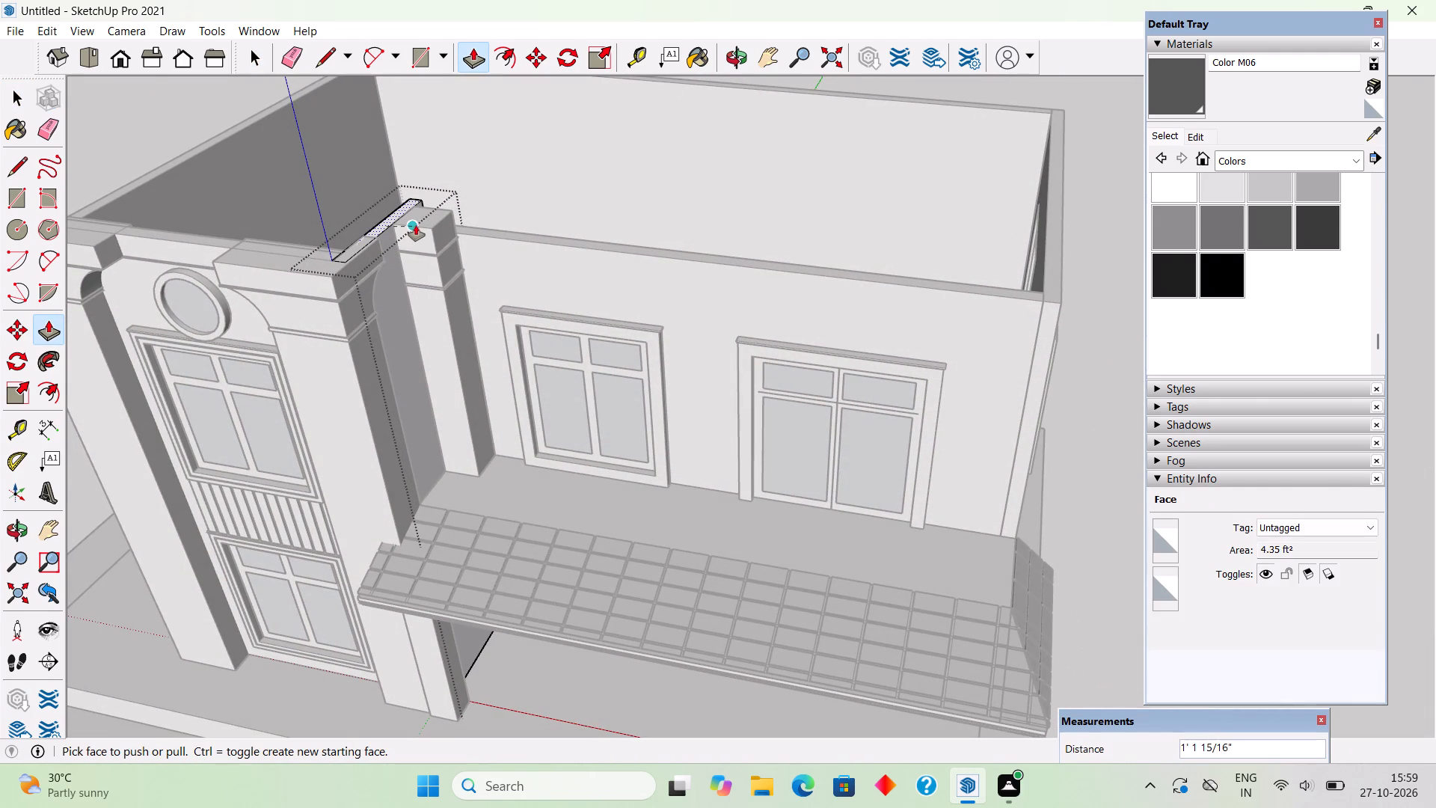
{"action": "key", "text": "space"}
Push/Pull the top of the upper front wall above the tiled canopy up 1' 1 15/16".
{"action": "triple_click", "coordinate": [509, 240]}
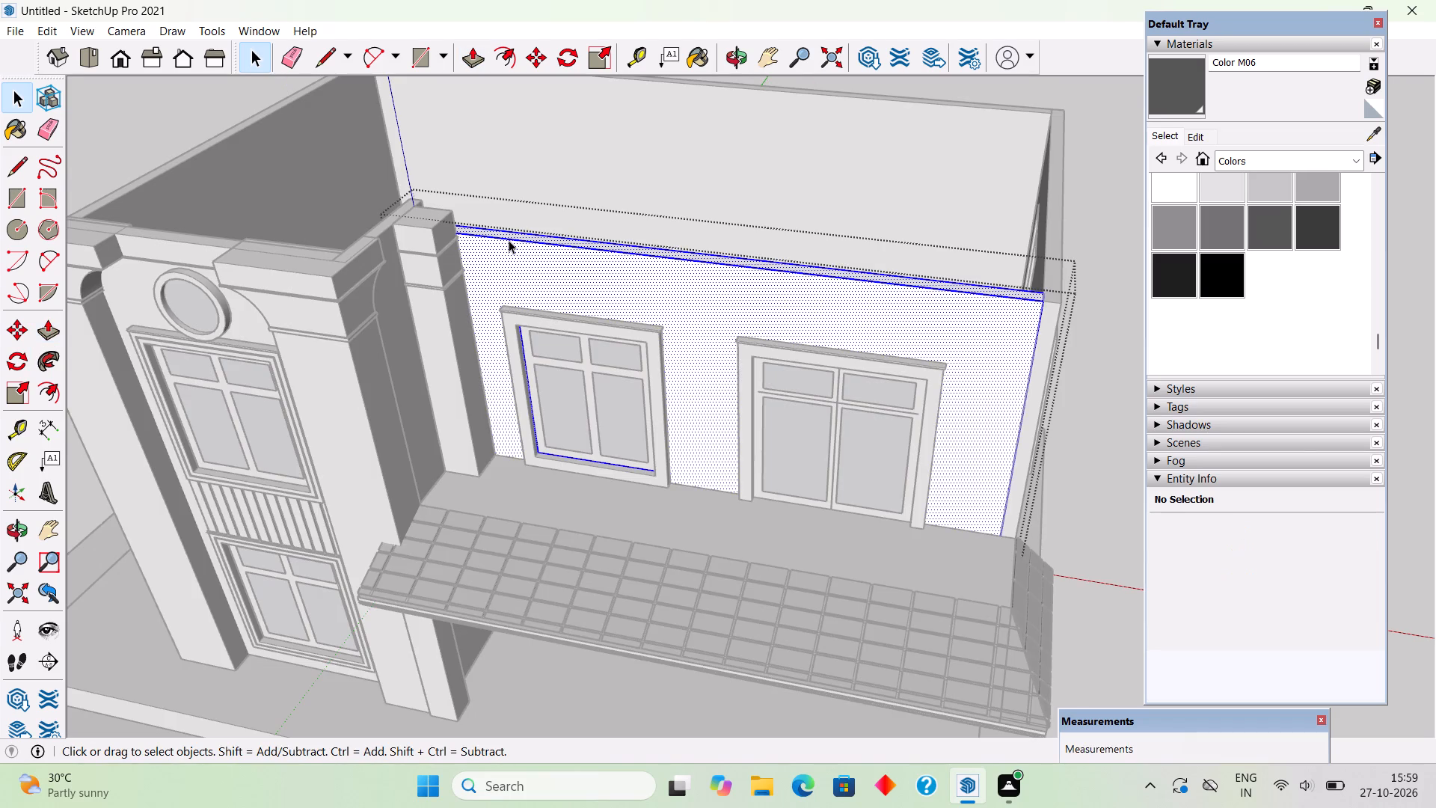
{"action": "key", "text": "p"}
{"action": "left_click", "coordinate": [508, 233]}
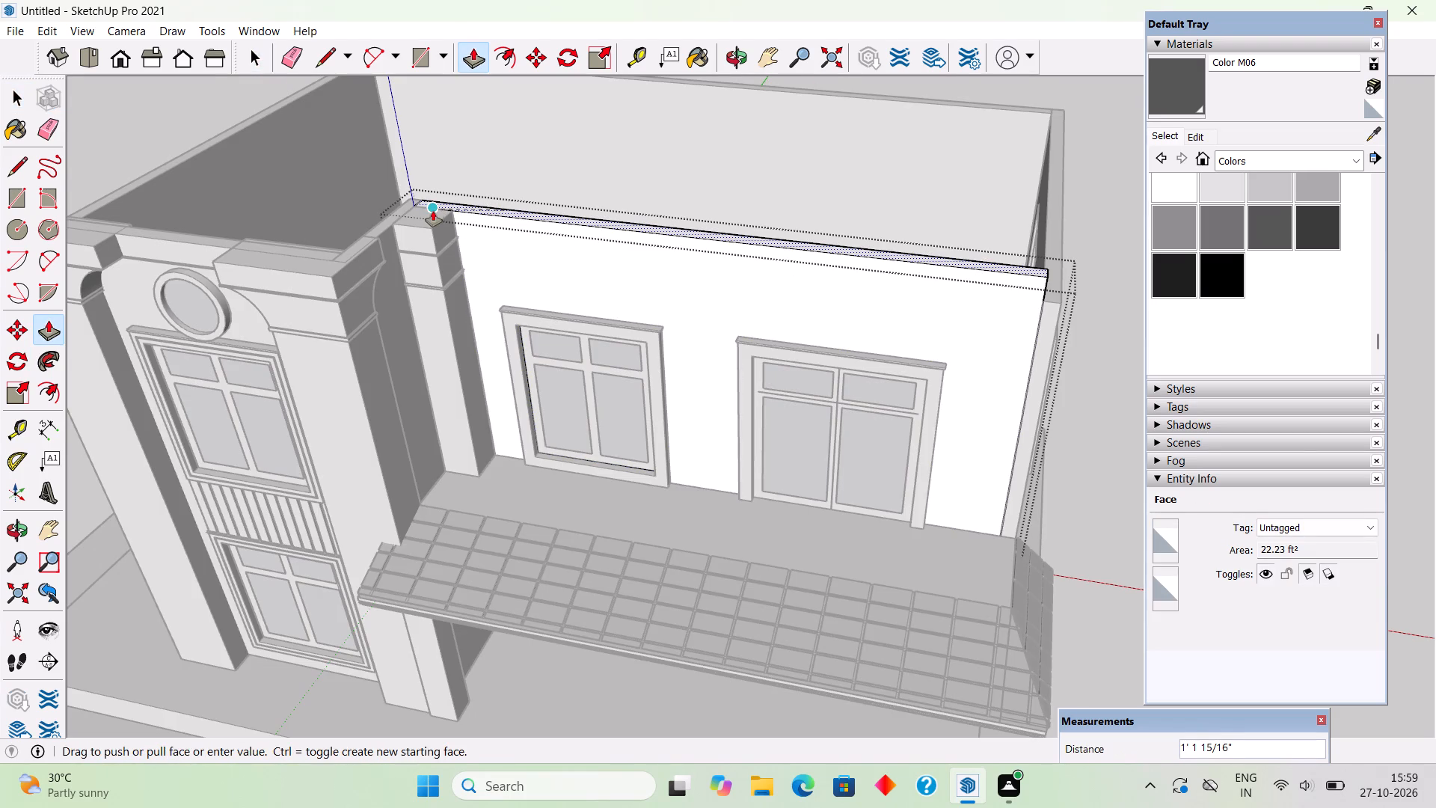
{"action": "left_click", "coordinate": [433, 211]}
{"action": "key", "text": "space"}
Push/Pull the top of the windowless side wall beside the tower up 1' 1 15/16".
{"action": "scroll", "coordinate": [501, 310], "scroll_direction": "down", "scroll_amount": 6}
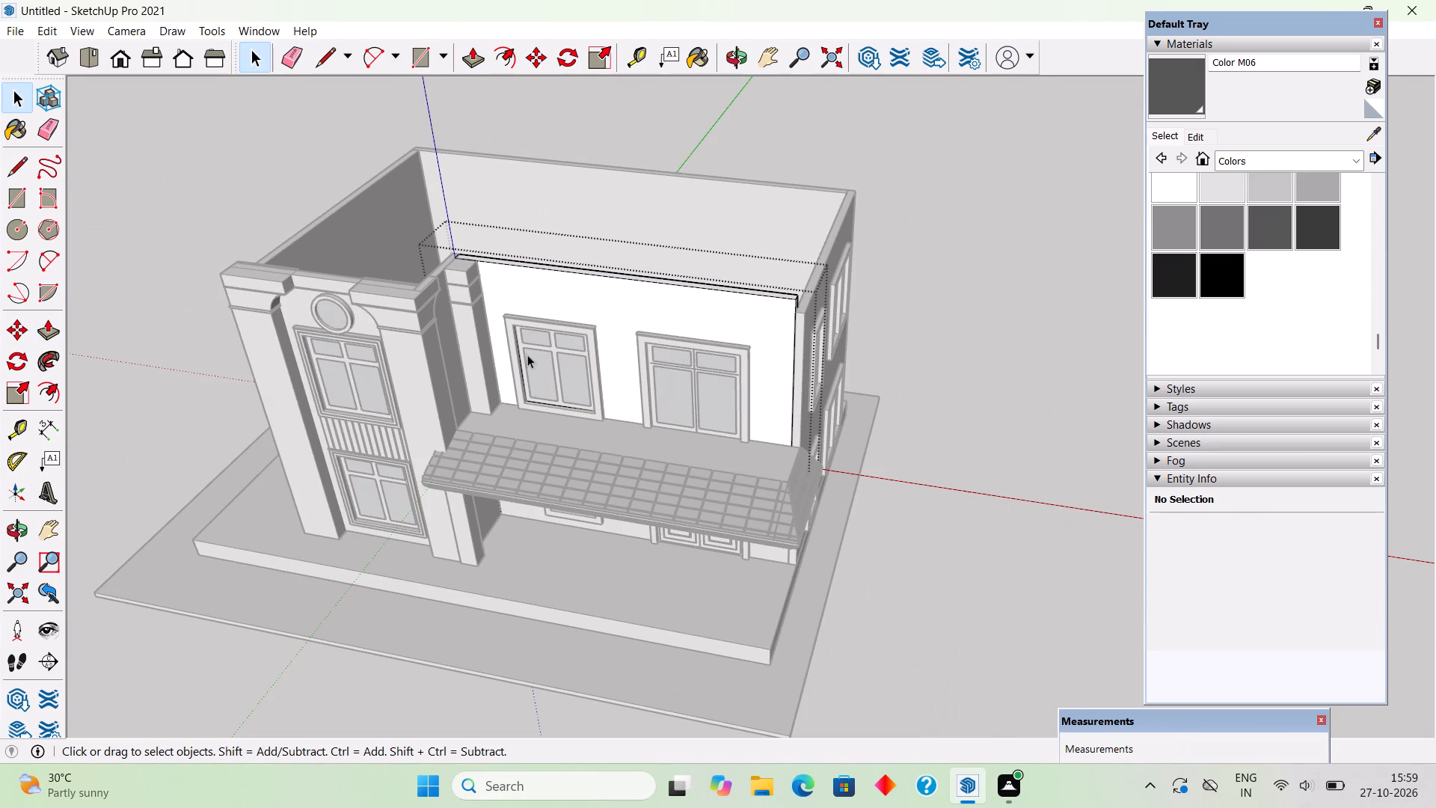
{"action": "middle_click_drag", "start_coordinate": [404, 414], "coordinate": [737, 453]}
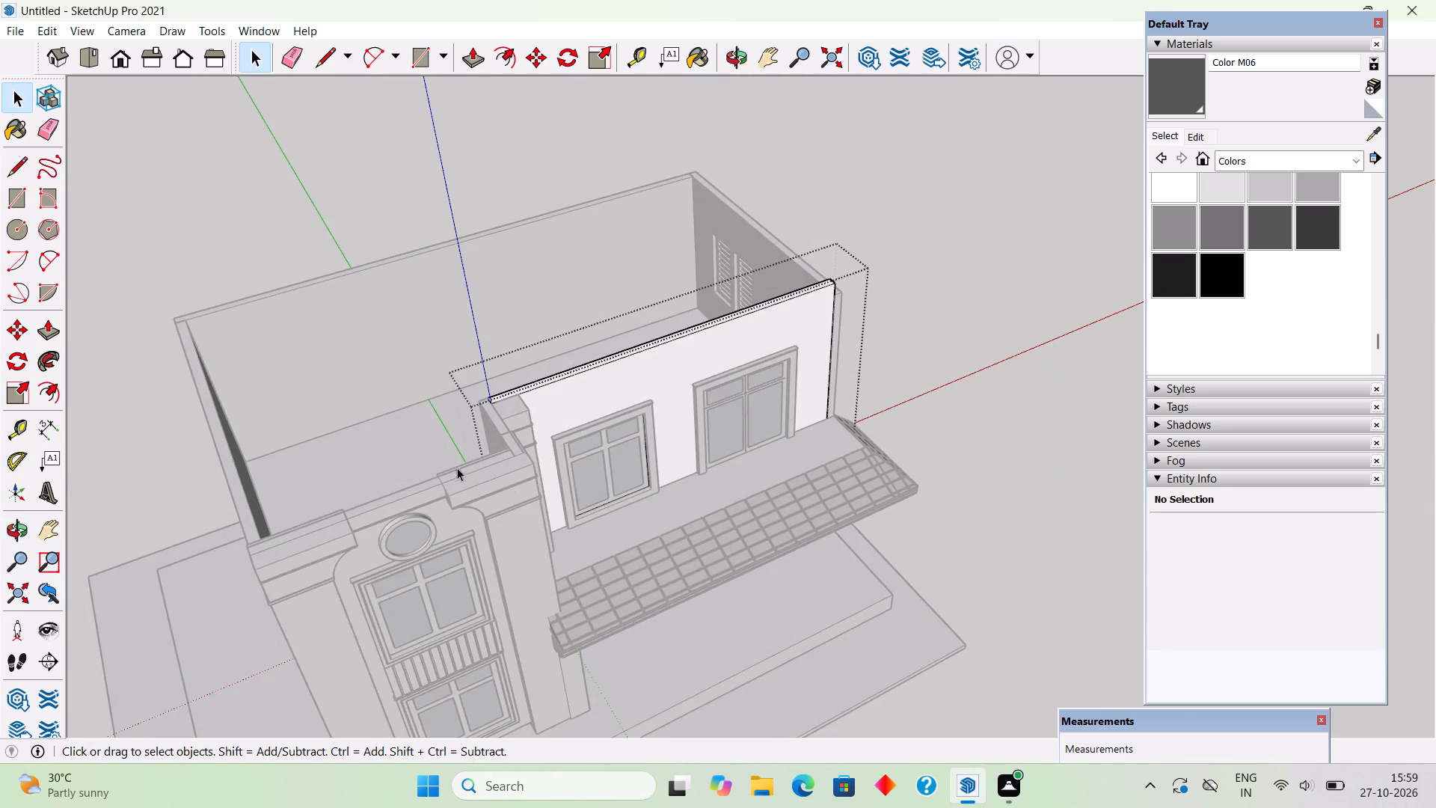
{"action": "scroll", "coordinate": [450, 466], "scroll_direction": "up", "scroll_amount": 6}
{"action": "scroll", "coordinate": [452, 507], "scroll_direction": "down", "scroll_amount": 7}
{"action": "middle_click_drag", "start_coordinate": [413, 524], "coordinate": [858, 368]}
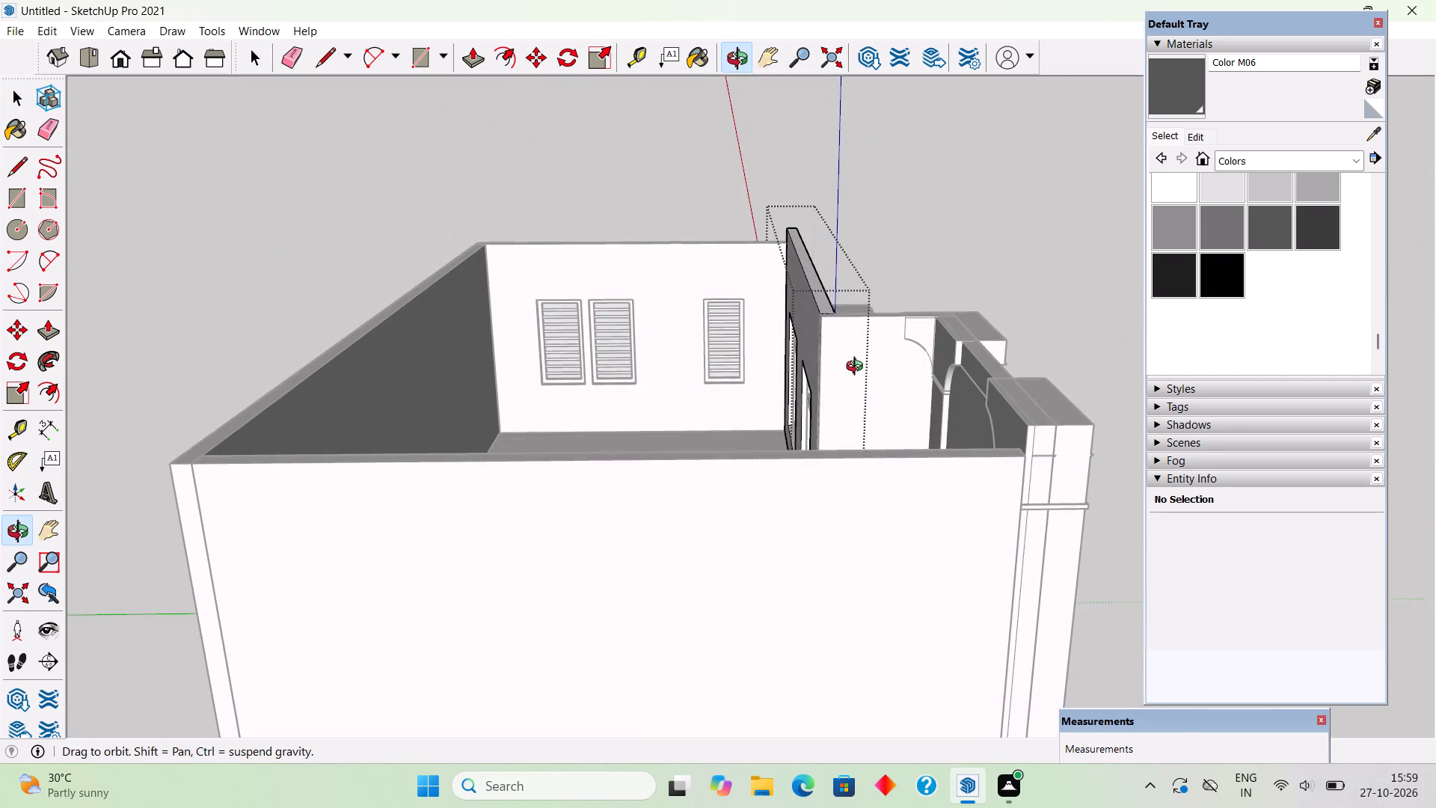
{"action": "middle_click_drag", "start_coordinate": [858, 368], "coordinate": [858, 372]}
{"action": "triple_click", "coordinate": [895, 496]}
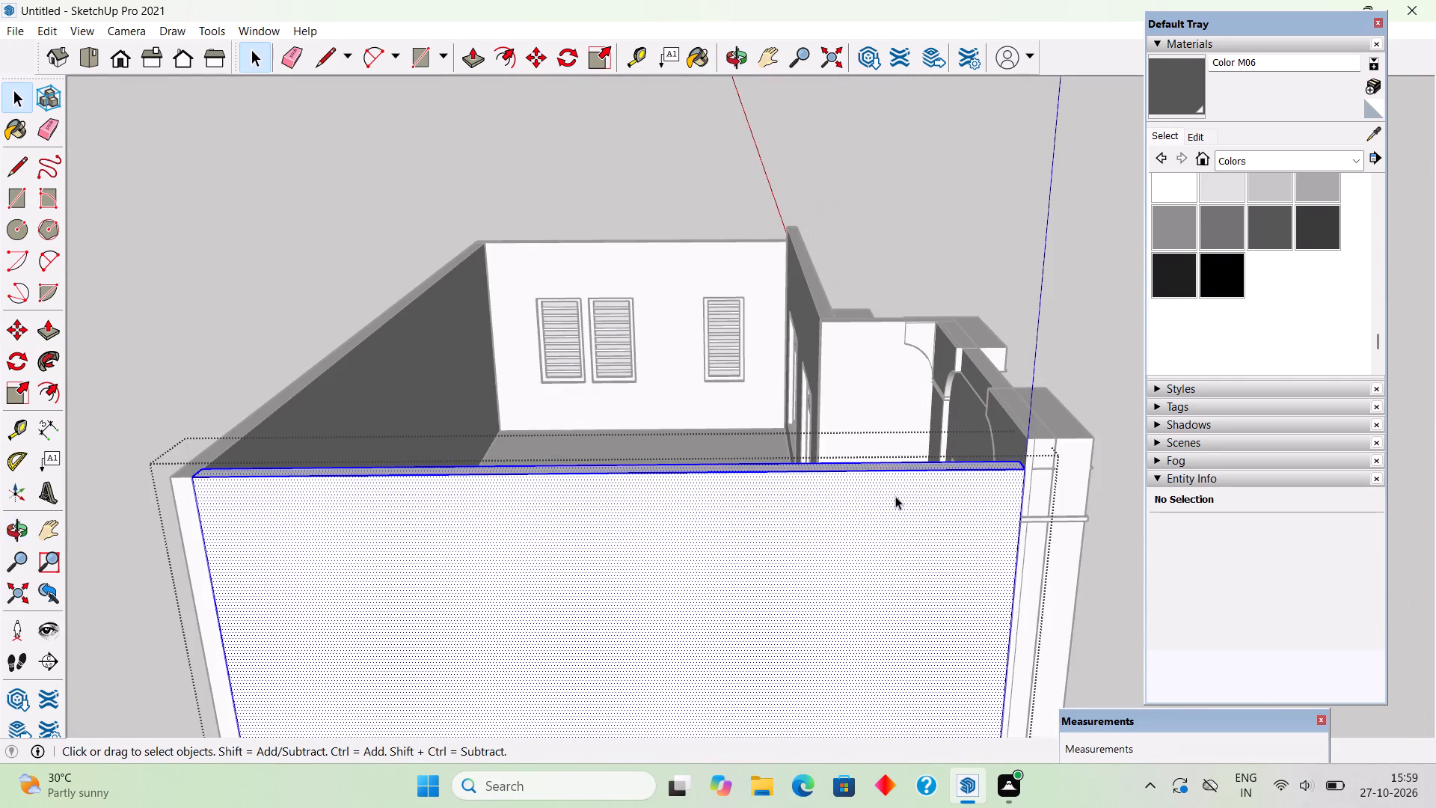
{"action": "middle_click_drag", "start_coordinate": [917, 534], "coordinate": [826, 599]}
{"action": "scroll", "coordinate": [791, 399], "scroll_direction": "down", "scroll_amount": 5}
{"action": "middle_click_drag", "start_coordinate": [806, 351], "coordinate": [808, 488]}
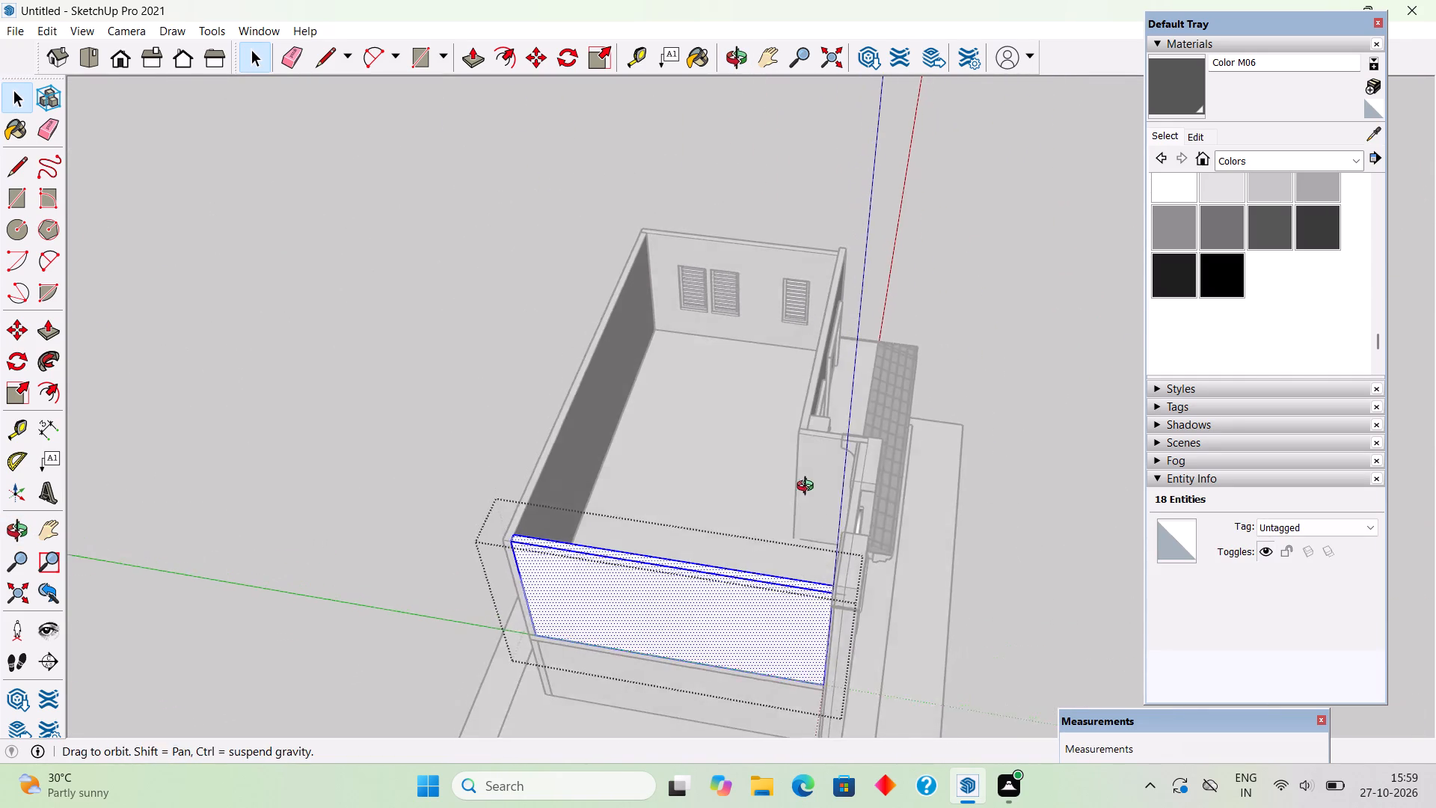
{"action": "middle_click_drag", "start_coordinate": [808, 488], "coordinate": [809, 490]}
{"action": "scroll", "coordinate": [878, 637], "scroll_direction": "up", "scroll_amount": 5}
{"action": "key", "text": "p"}
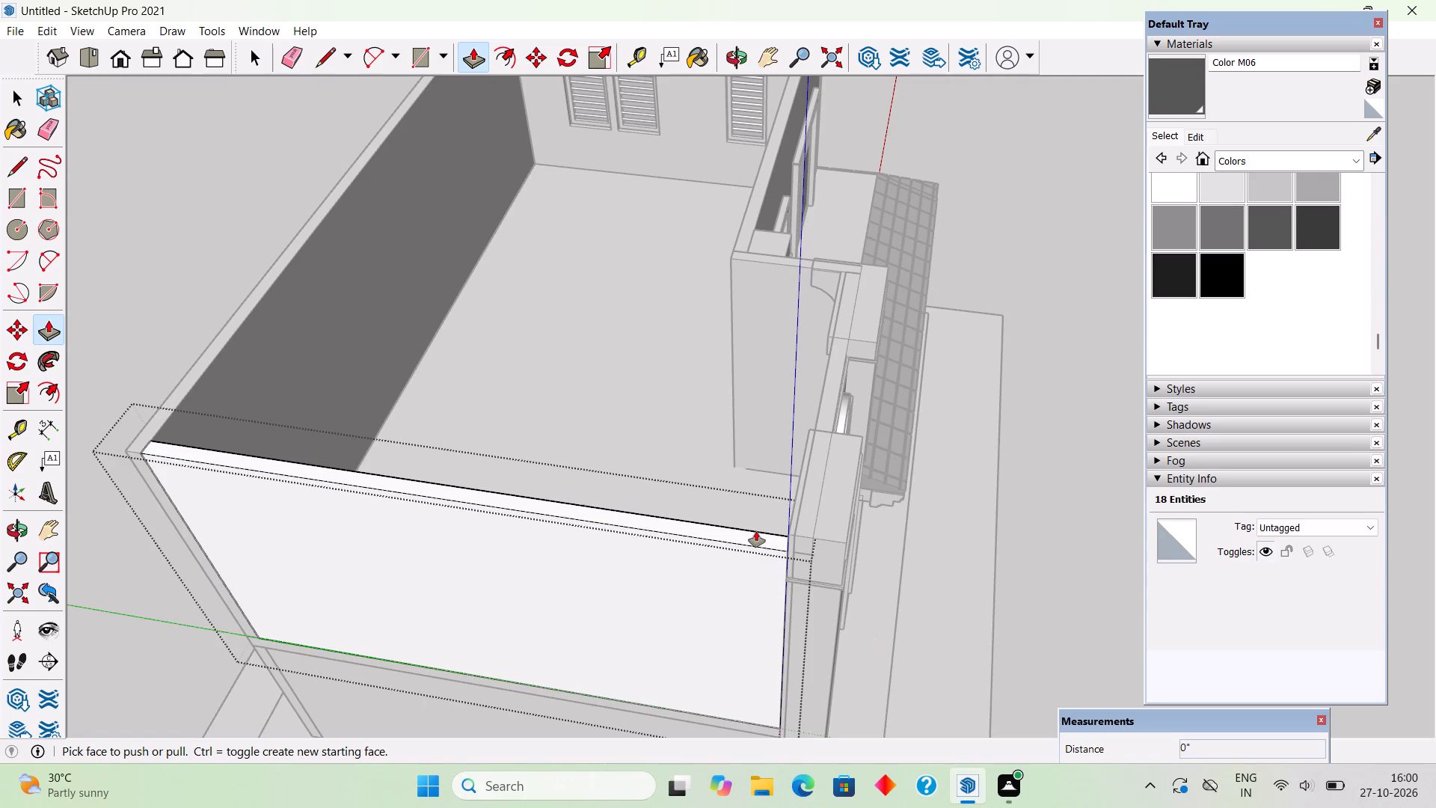
{"action": "left_click", "coordinate": [756, 531]}
{"action": "left_click", "coordinate": [755, 540]}
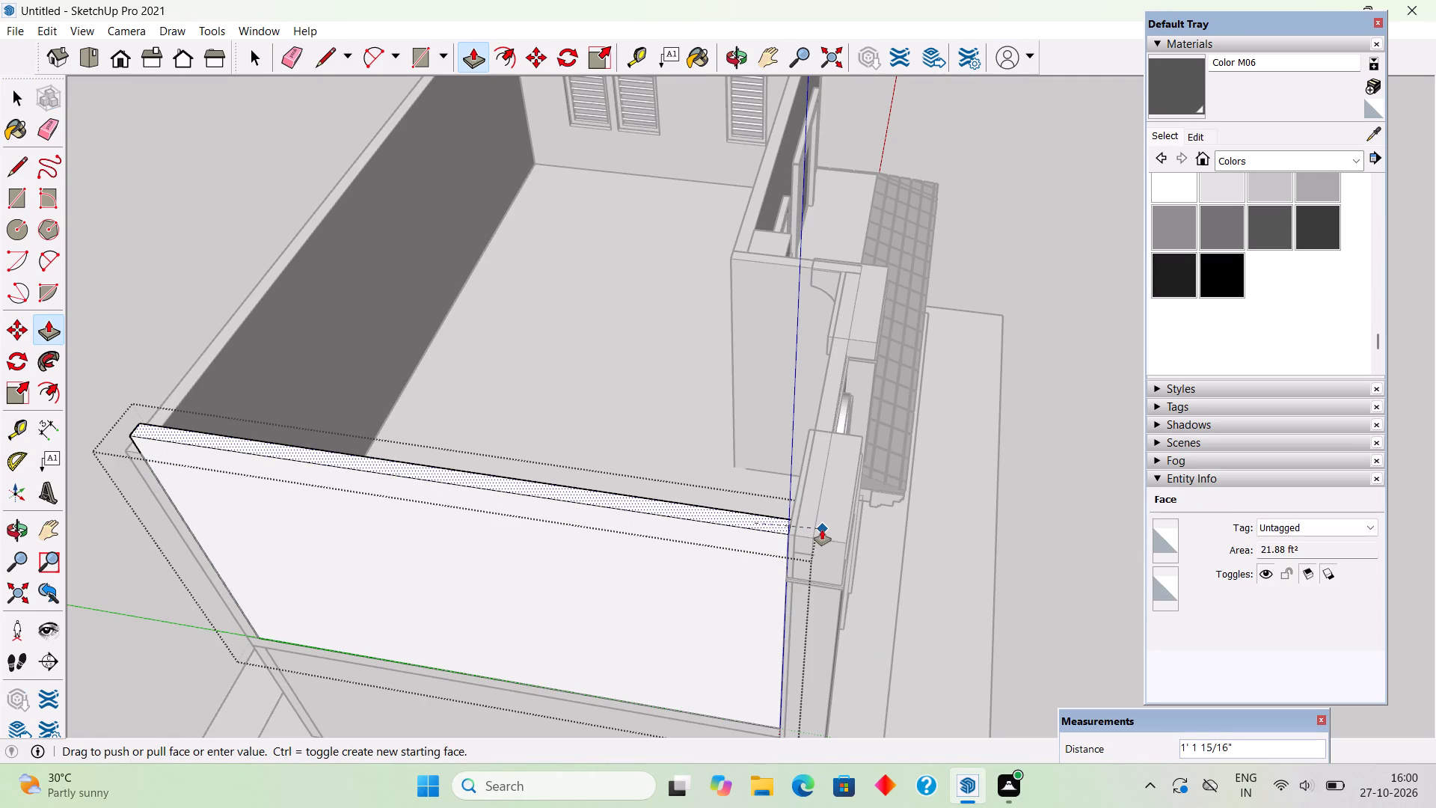
{"action": "left_click", "coordinate": [822, 530]}
{"action": "key", "text": "space"}
Push/Pull the top of the long rear wall up, level with the adjoining raised side wall.
{"action": "scroll", "coordinate": [822, 530], "scroll_direction": "down", "scroll_amount": 6}
{"action": "scroll", "coordinate": [713, 388], "scroll_direction": "down", "scroll_amount": 4}
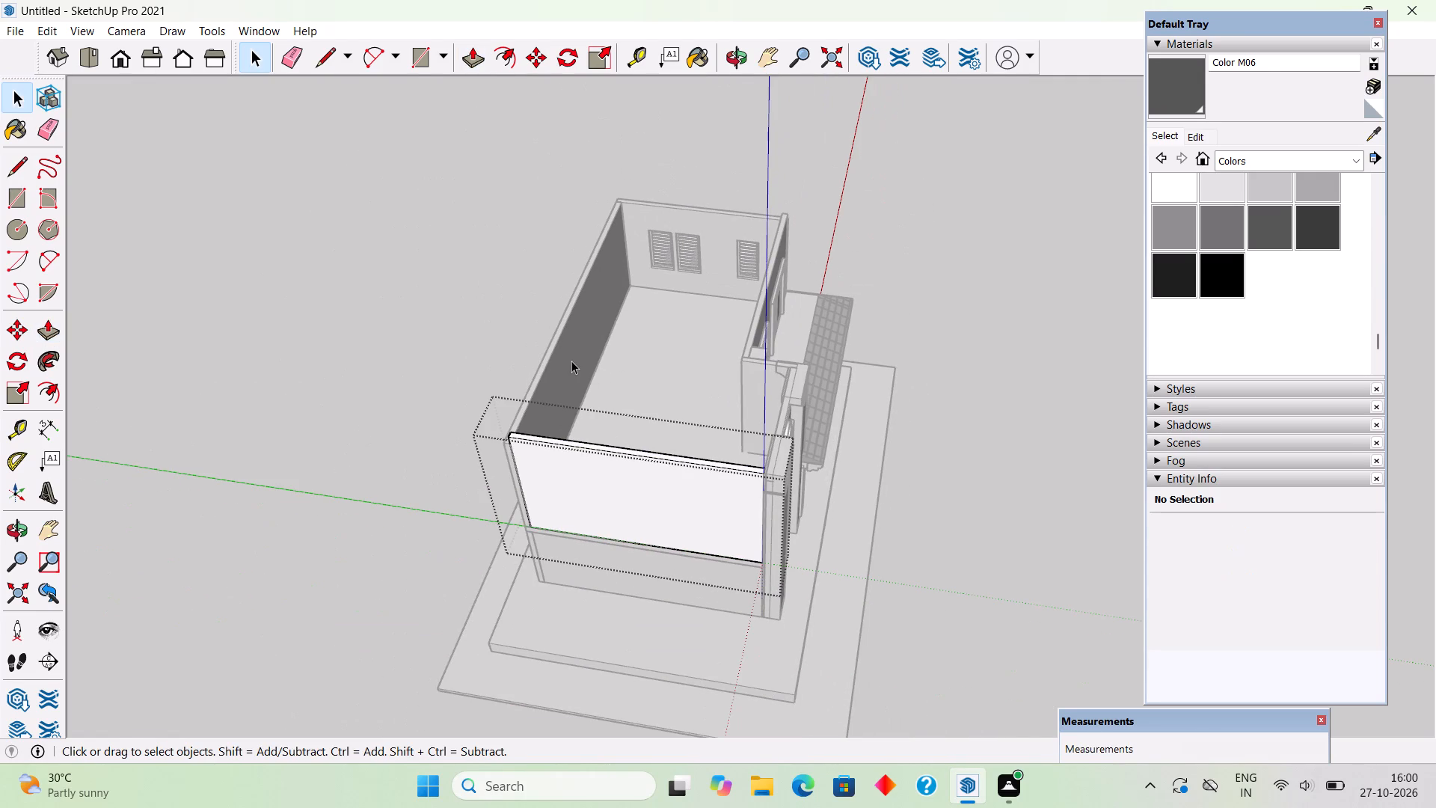
{"action": "double_click", "coordinate": [571, 361]}
{"action": "middle_click_drag", "start_coordinate": [558, 398], "coordinate": [957, 410]}
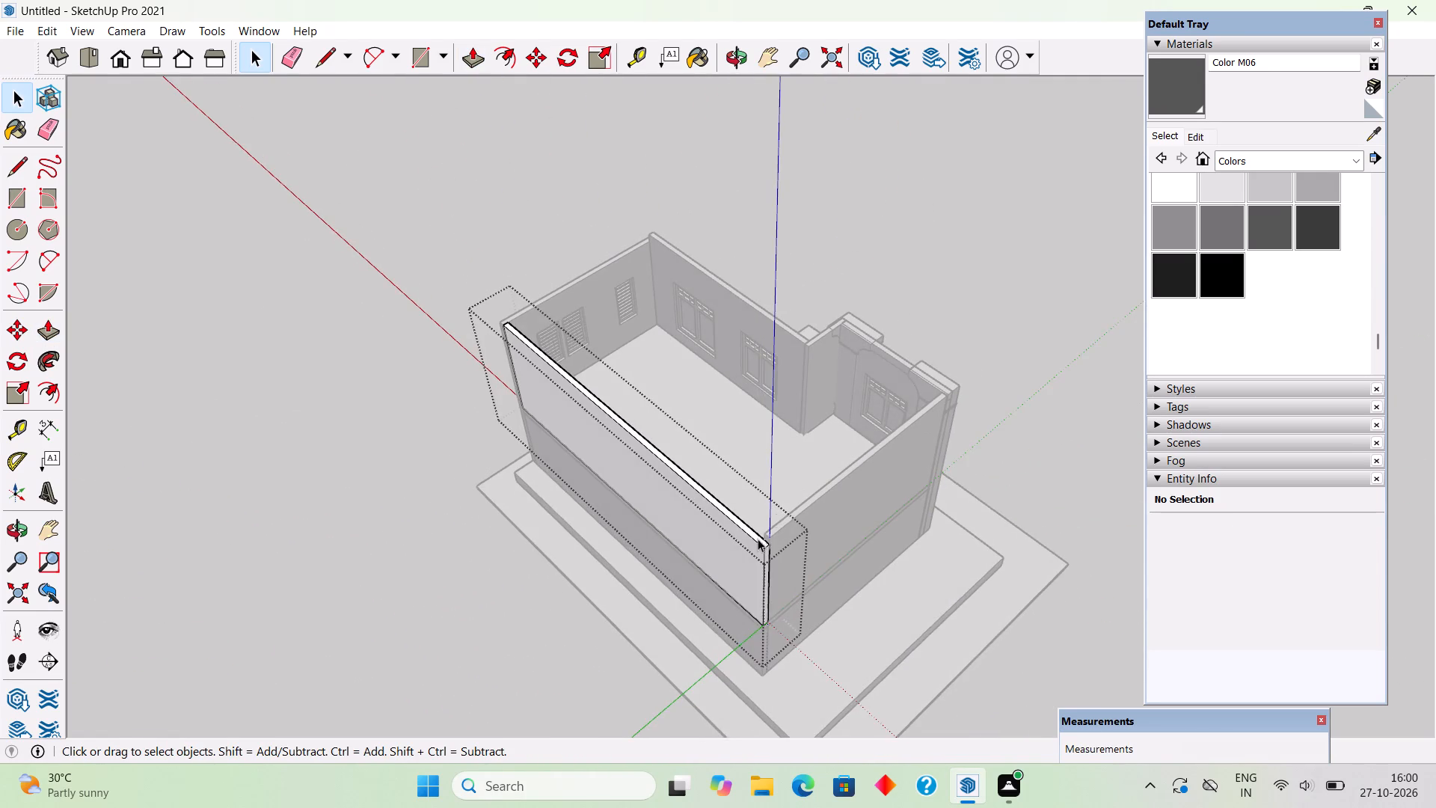
{"action": "scroll", "coordinate": [758, 539], "scroll_direction": "up", "scroll_amount": 6}
{"action": "key", "text": "p"}
{"action": "left_click", "coordinate": [761, 544]}
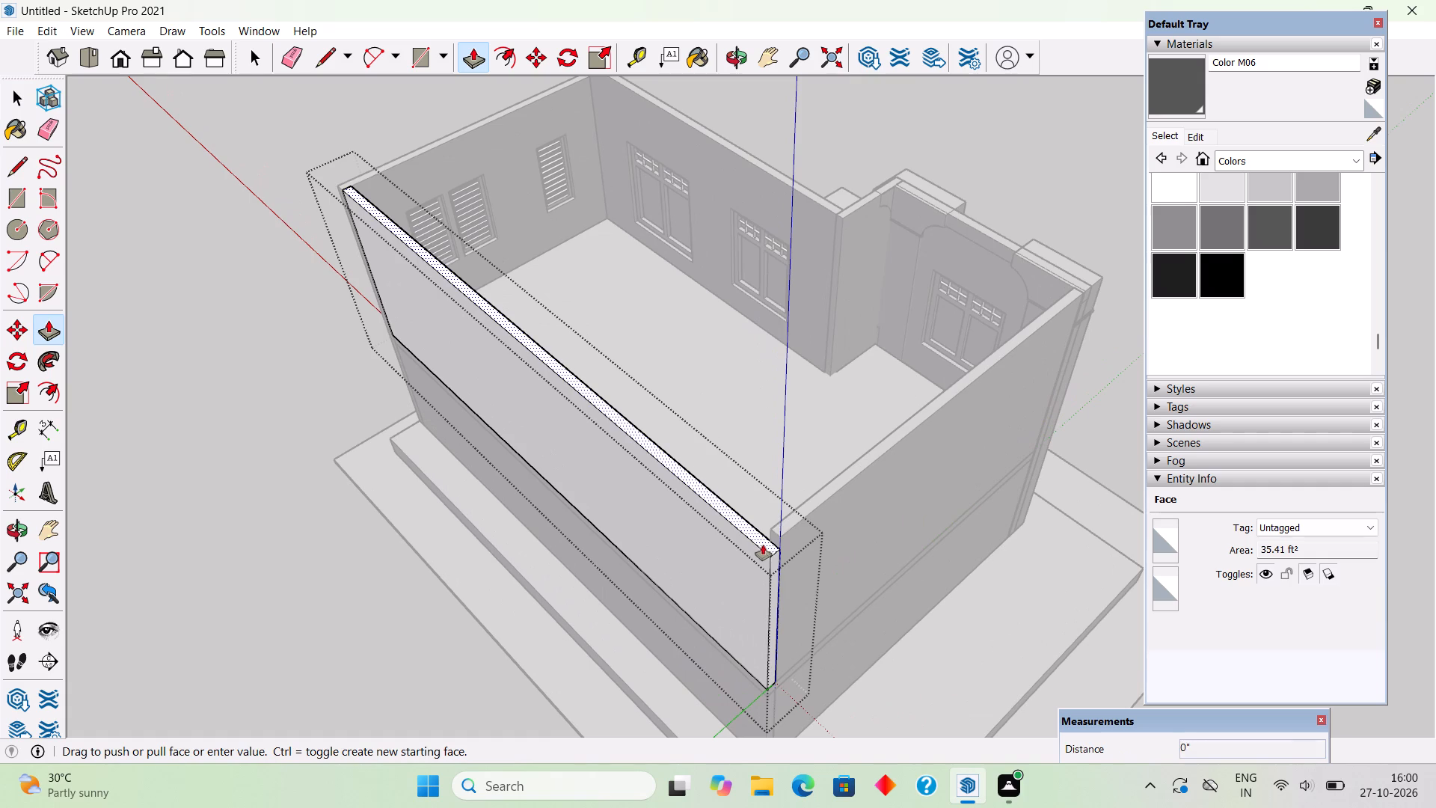
{"action": "left_click", "coordinate": [791, 518]}
{"action": "key", "text": "space"}
Push/Pull the top of the side wall with the louvred windows up 1' 1 15/16" and leave the wall group.
{"action": "scroll", "coordinate": [791, 518], "scroll_direction": "down", "scroll_amount": 9}
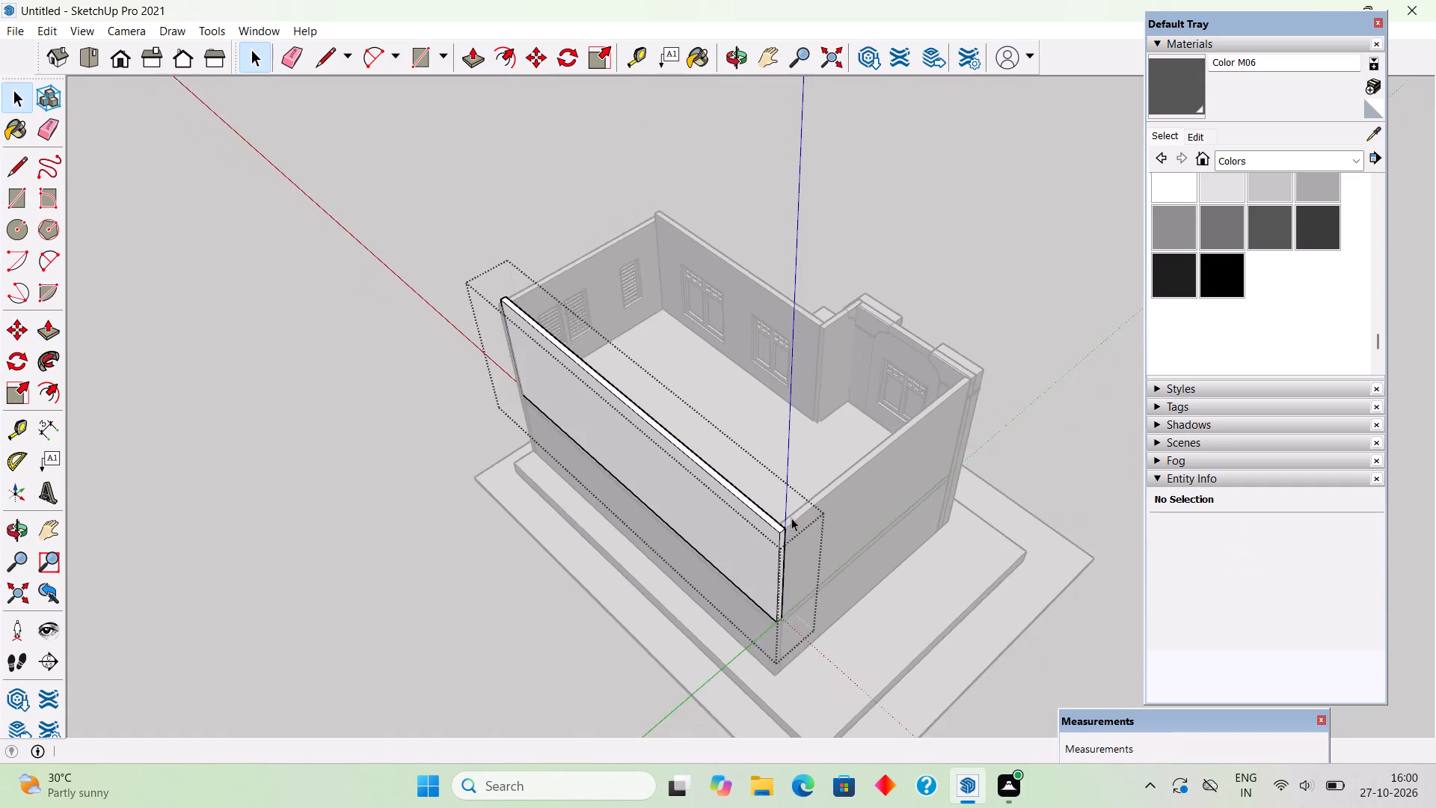
{"action": "scroll", "coordinate": [791, 518], "scroll_direction": "down", "scroll_amount": 2}
{"action": "middle_click_drag", "start_coordinate": [518, 319], "coordinate": [1022, 272]}
{"action": "scroll", "coordinate": [664, 387], "scroll_direction": "up", "scroll_amount": 5}
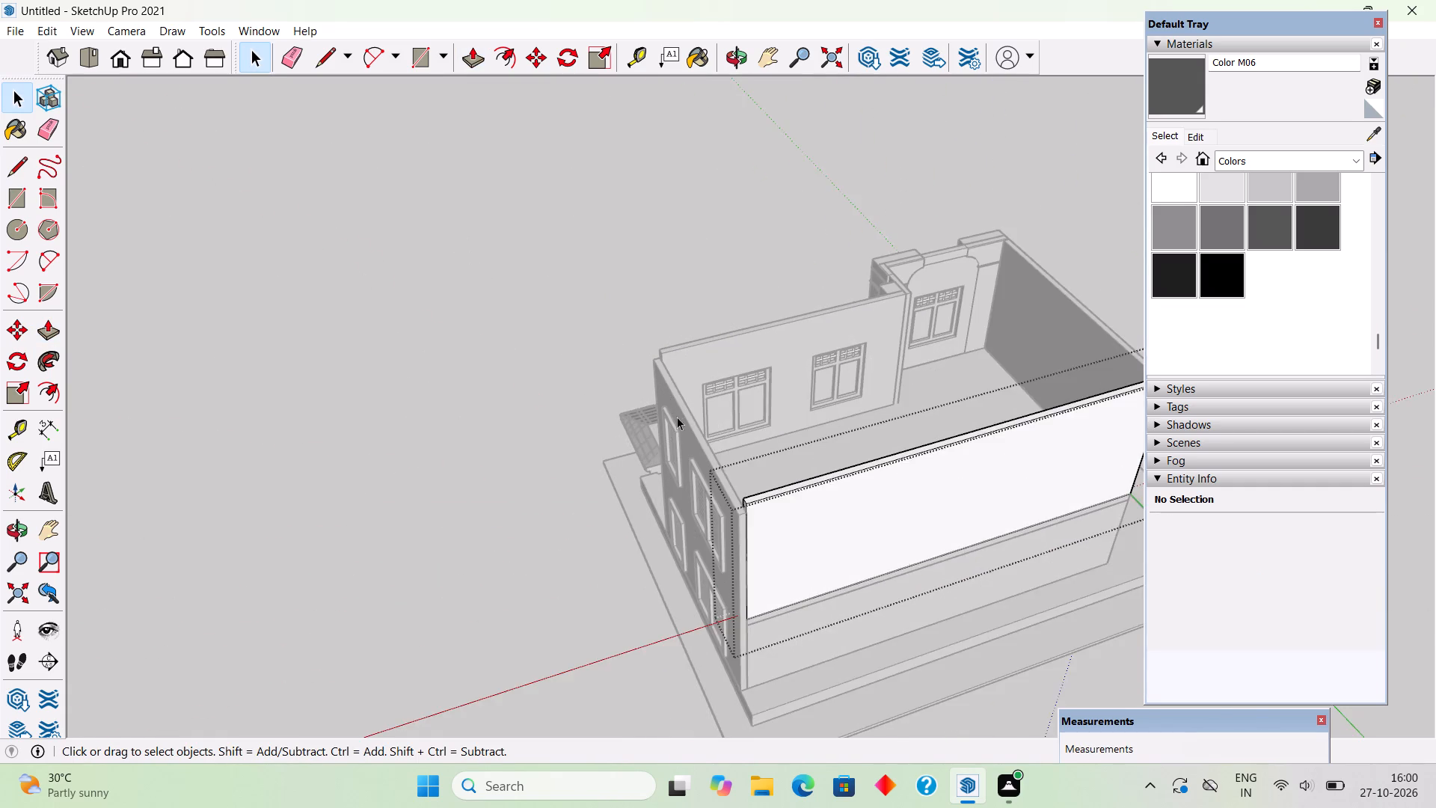
{"action": "scroll", "coordinate": [677, 417], "scroll_direction": "up", "scroll_amount": 3}
{"action": "double_click", "coordinate": [677, 417]}
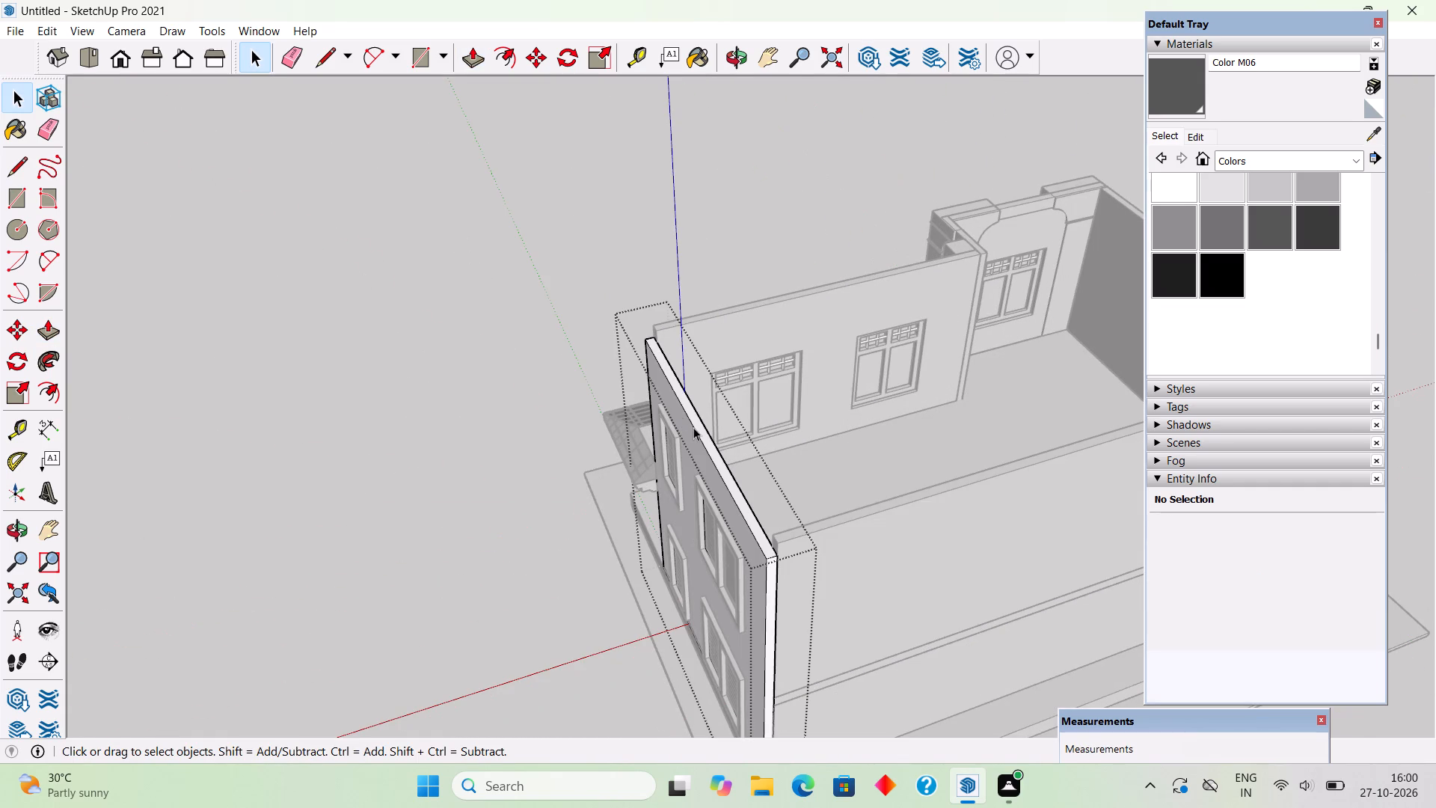
{"action": "key", "text": "p"}
{"action": "left_click", "coordinate": [713, 446]}
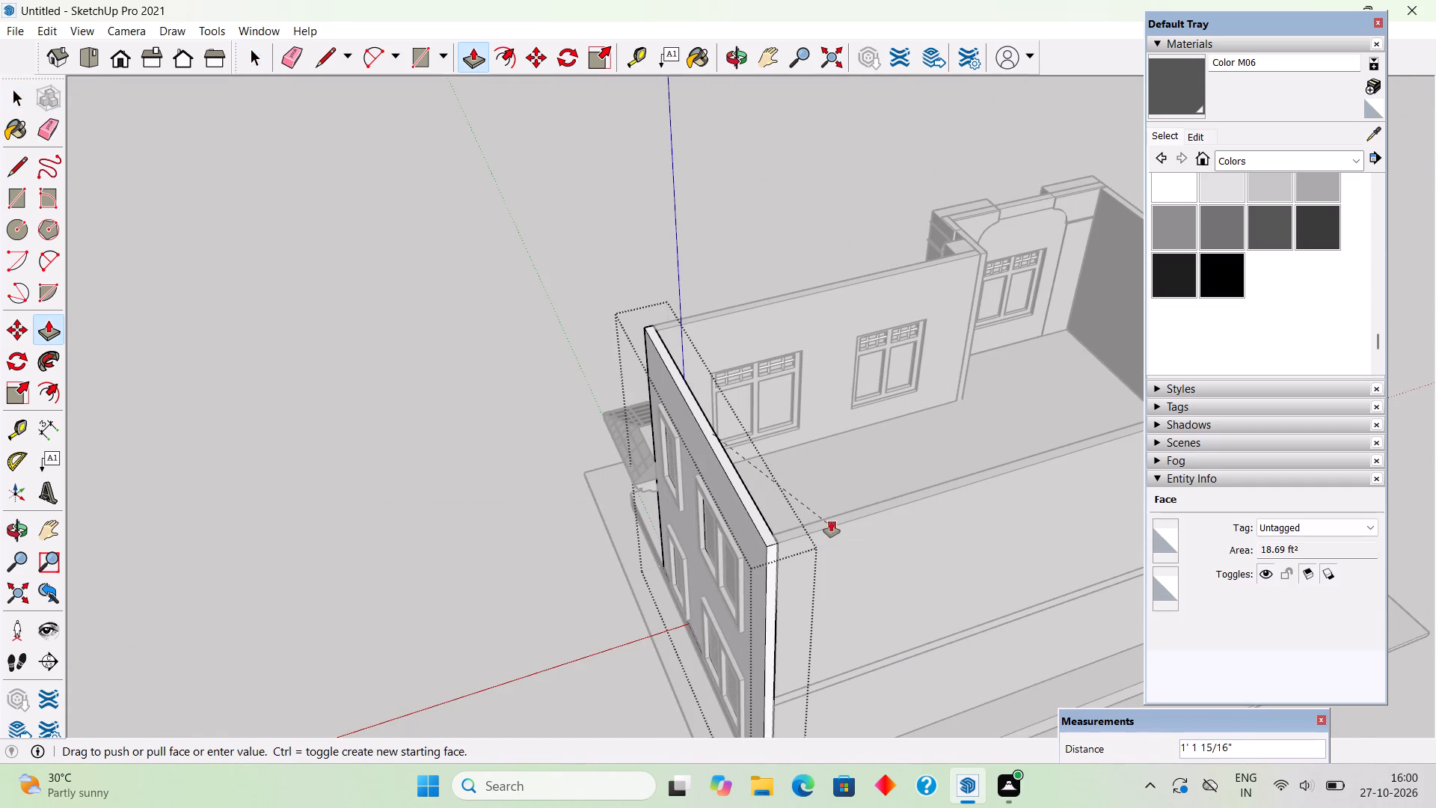
{"action": "left_click", "coordinate": [831, 521]}
{"action": "key", "text": "space"}
{"action": "left_click", "coordinate": [740, 254]}
Draw a roof rectangle about 48' by 30' across the wall tops, from the rear outer corner to the tower's outer corner.
{"action": "scroll", "coordinate": [727, 251], "scroll_direction": "down", "scroll_amount": 5}
{"action": "middle_click_drag", "start_coordinate": [674, 336], "coordinate": [678, 379]}
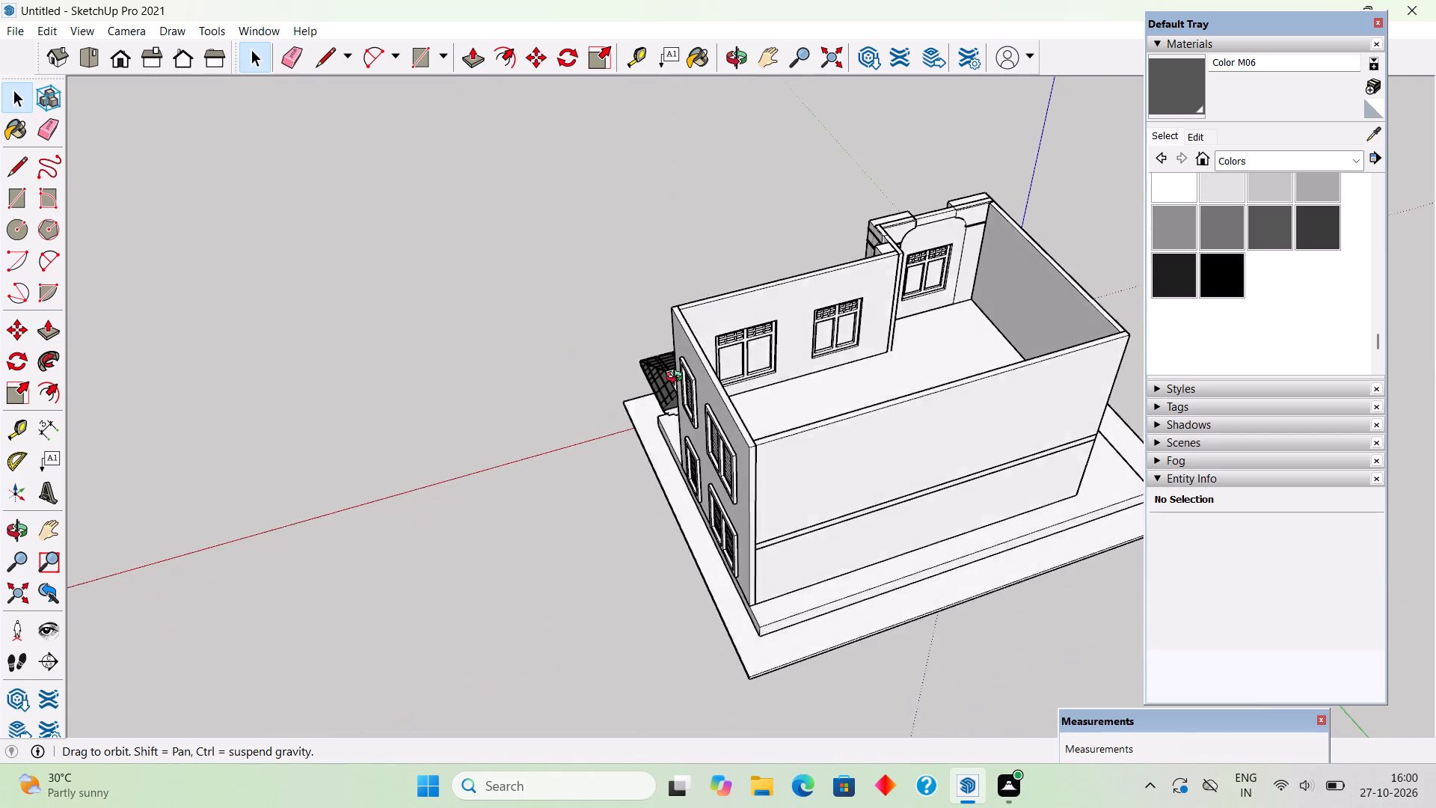
{"action": "middle_click_drag", "start_coordinate": [678, 379], "coordinate": [1184, 509]}
{"action": "middle_click_drag", "start_coordinate": [646, 498], "coordinate": [1119, 395]}
{"action": "scroll", "coordinate": [788, 491], "scroll_direction": "down", "scroll_amount": 1}
{"action": "middle_click_drag", "start_coordinate": [520, 558], "coordinate": [816, 661]}
{"action": "scroll", "coordinate": [343, 652], "scroll_direction": "up", "scroll_amount": 5}
{"action": "middle_click_drag", "start_coordinate": [468, 696], "coordinate": [598, 765]}
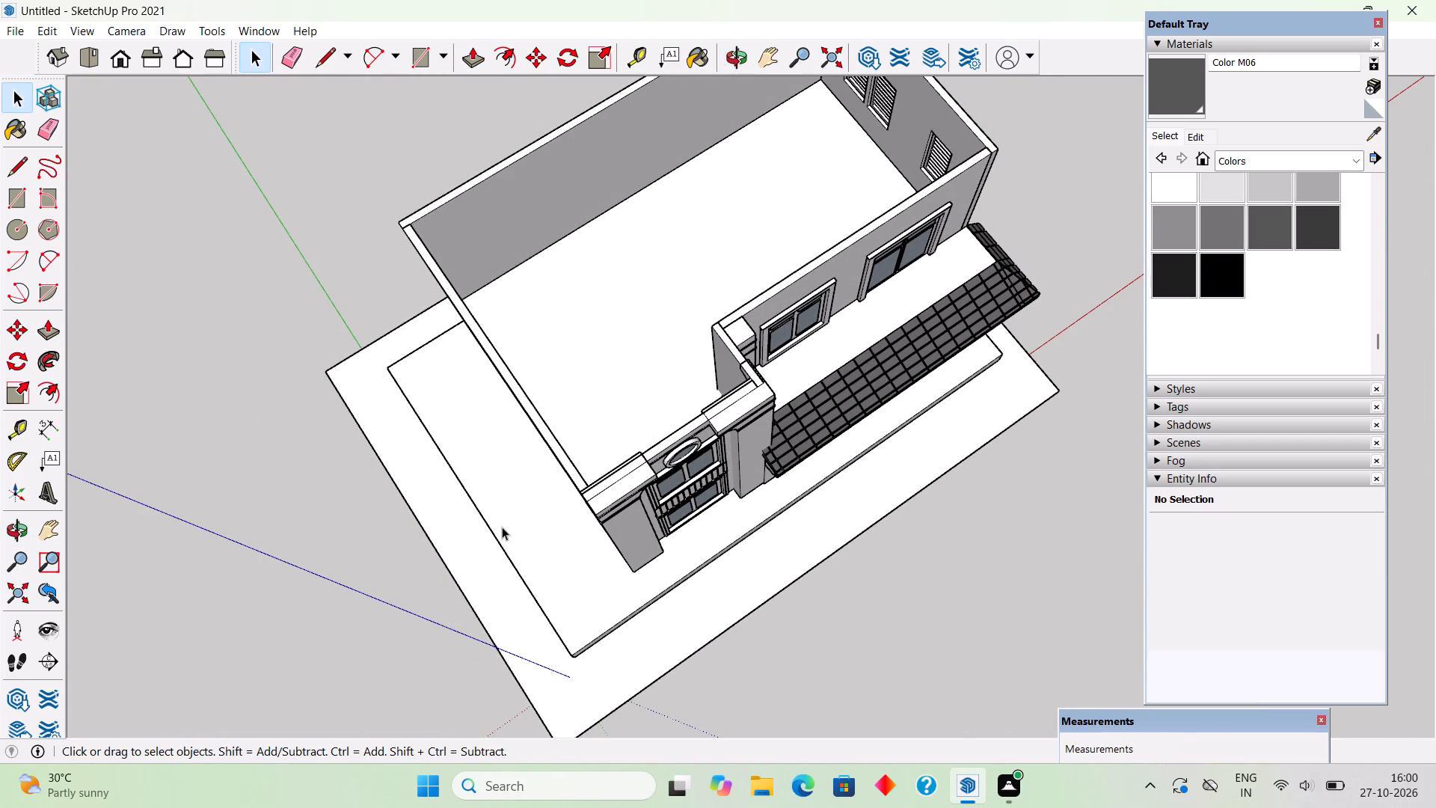
{"action": "key", "text": "r"}
{"action": "scroll", "coordinate": [497, 462], "scroll_direction": "down", "scroll_amount": 3}
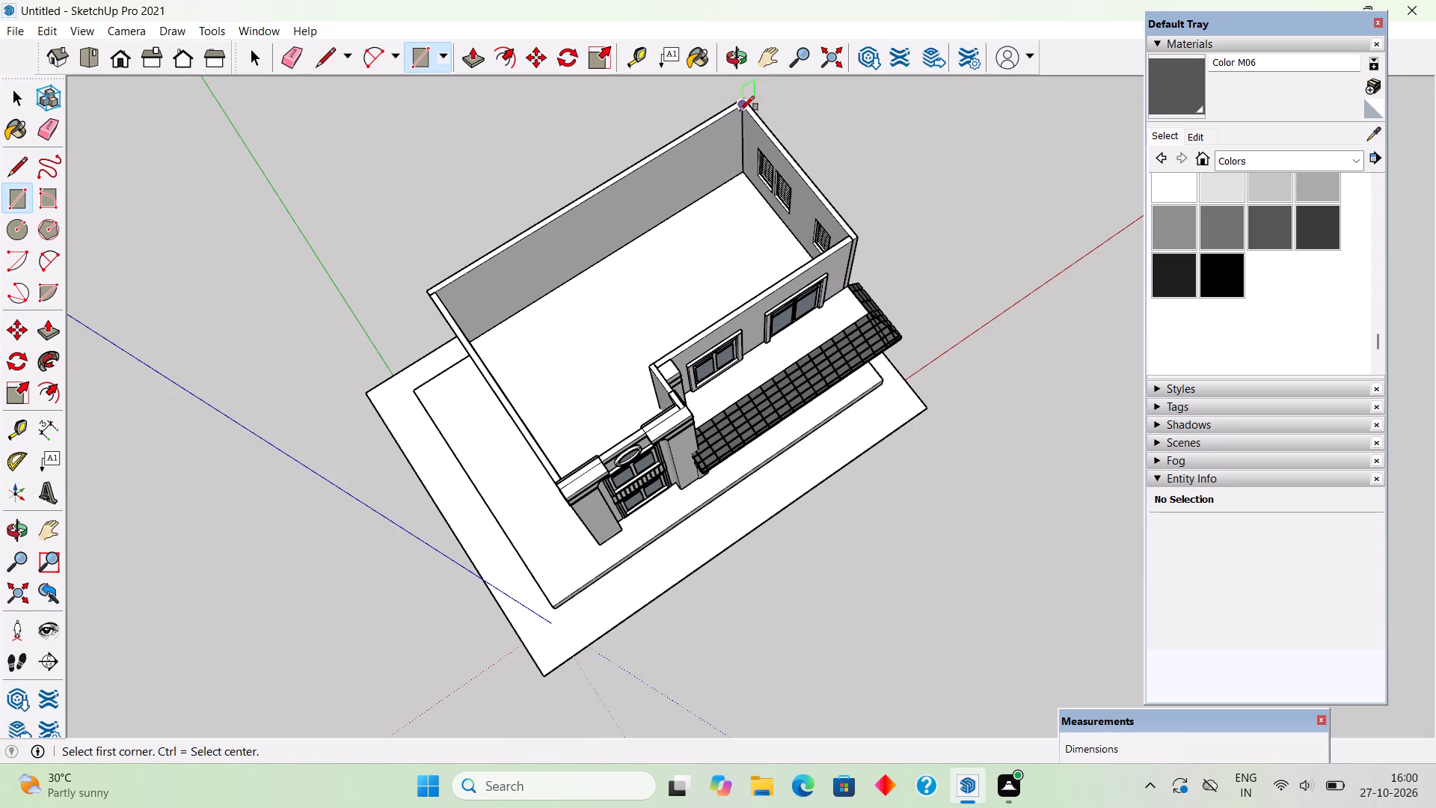
{"action": "scroll", "coordinate": [749, 99], "scroll_direction": "up", "scroll_amount": 3}
{"action": "left_click", "coordinate": [749, 99]}
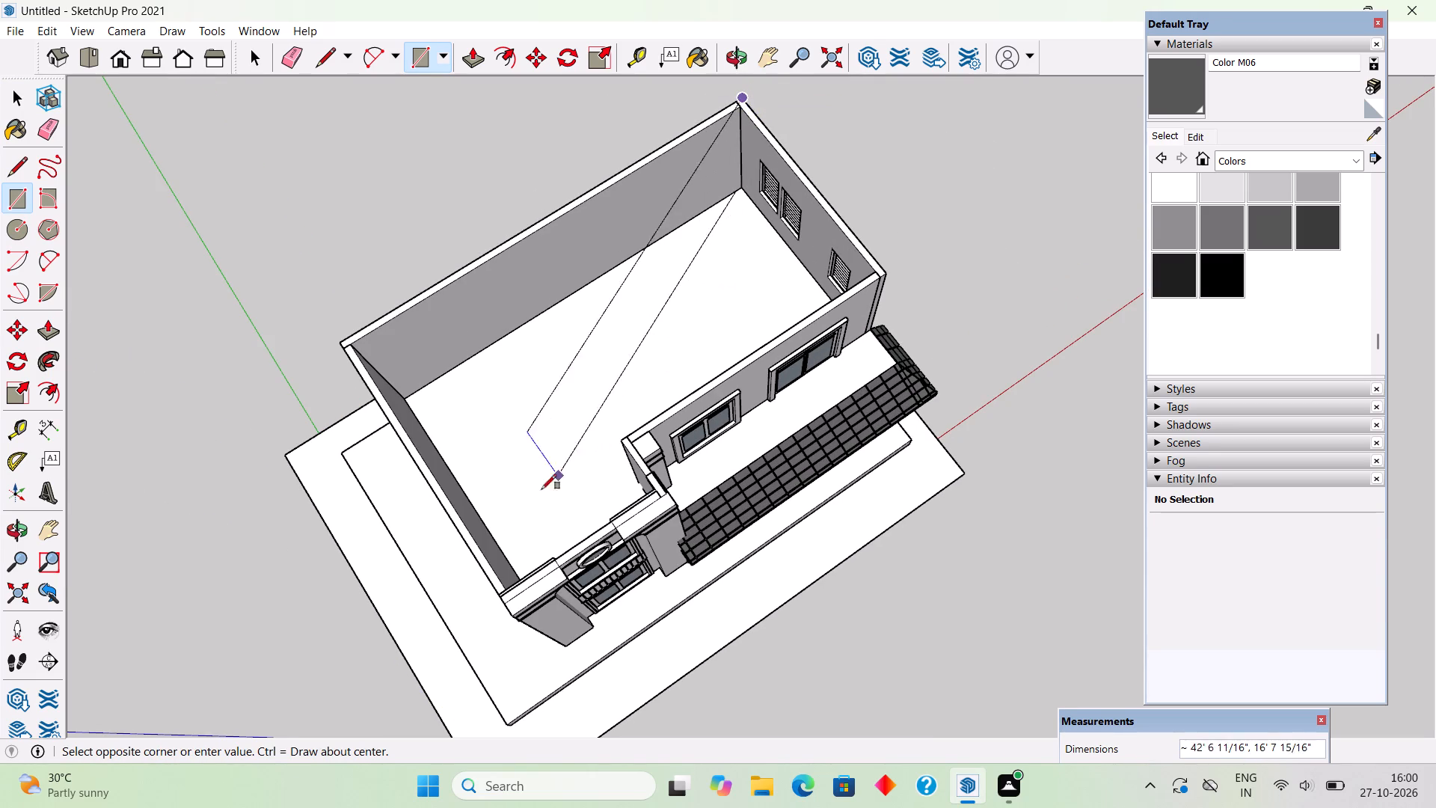
{"action": "left_click", "coordinate": [501, 591]}
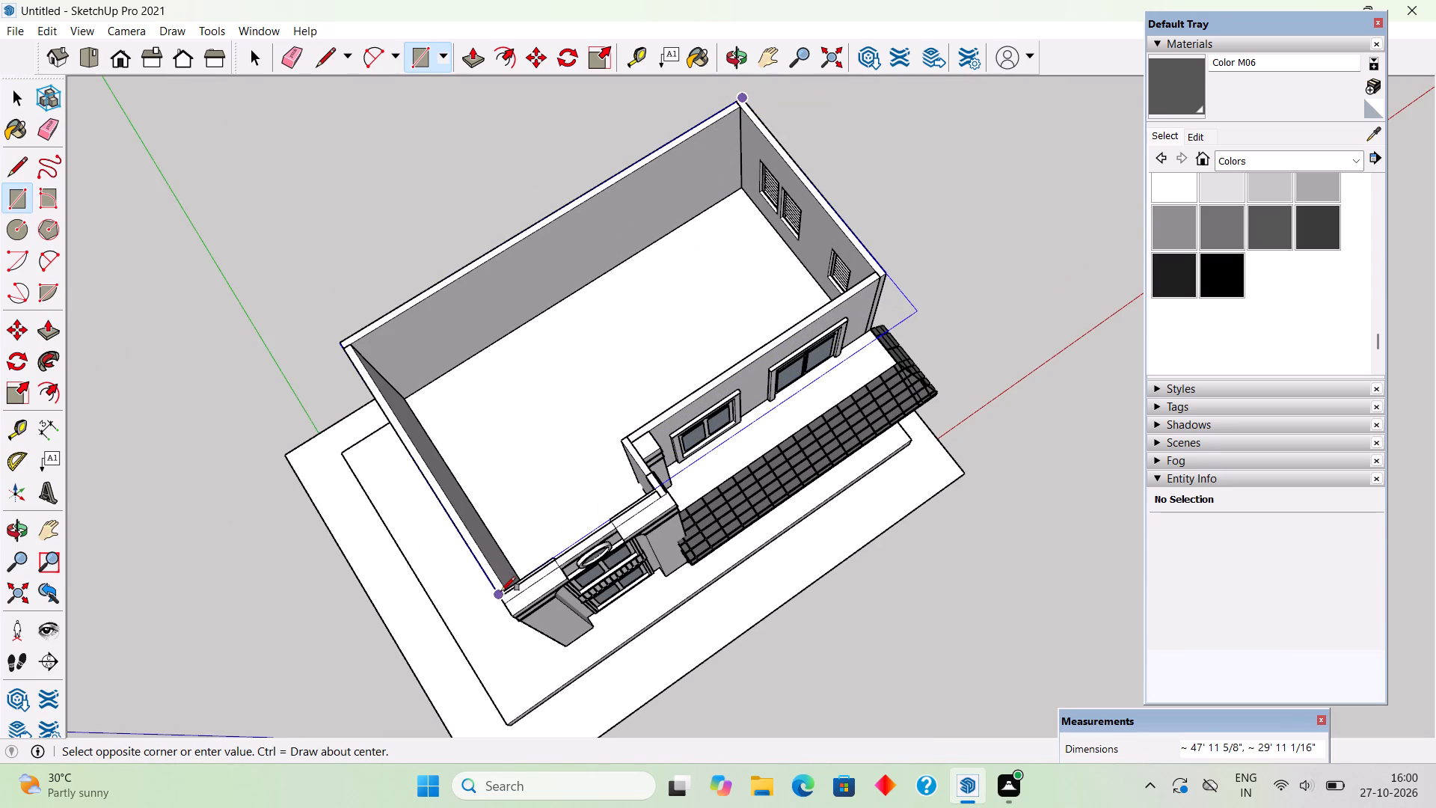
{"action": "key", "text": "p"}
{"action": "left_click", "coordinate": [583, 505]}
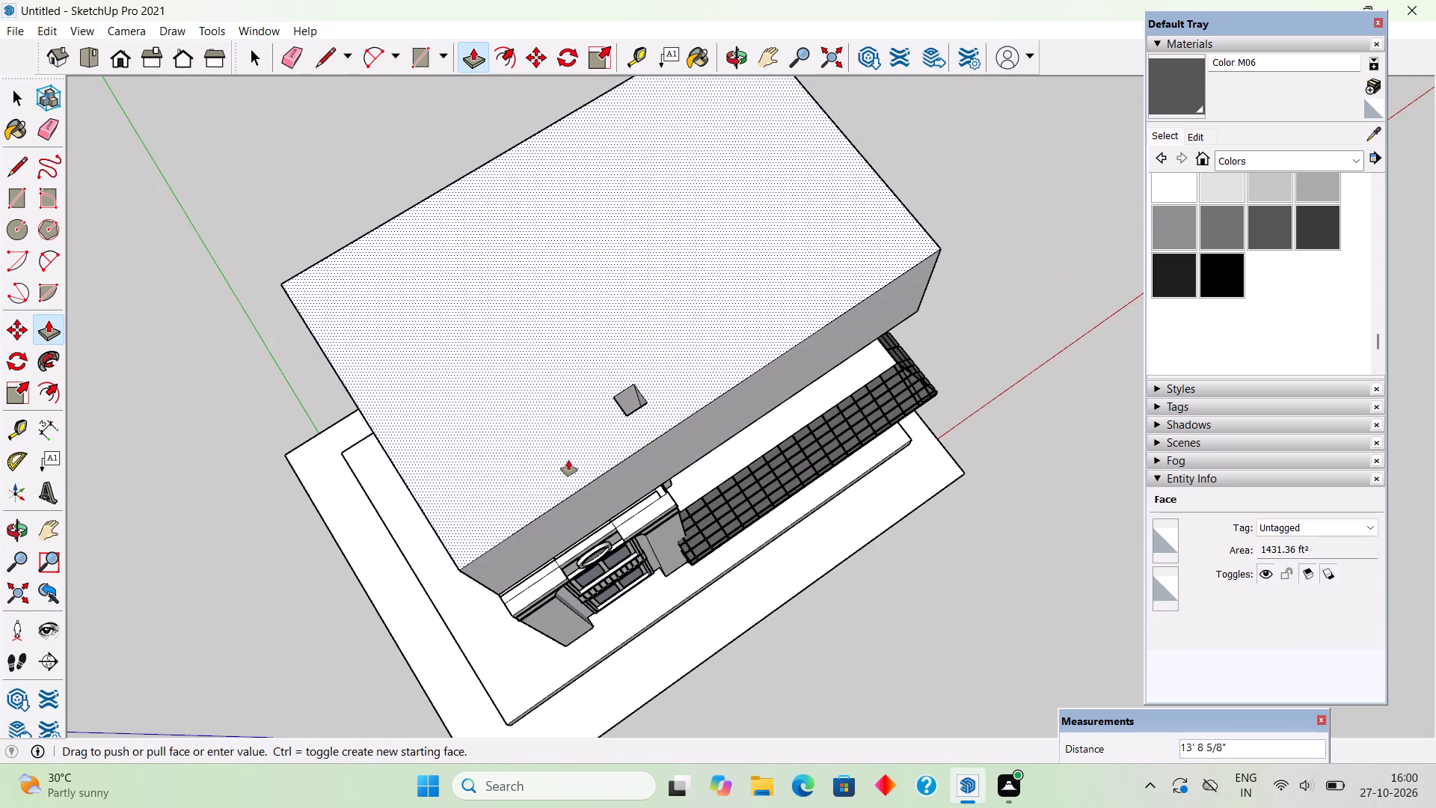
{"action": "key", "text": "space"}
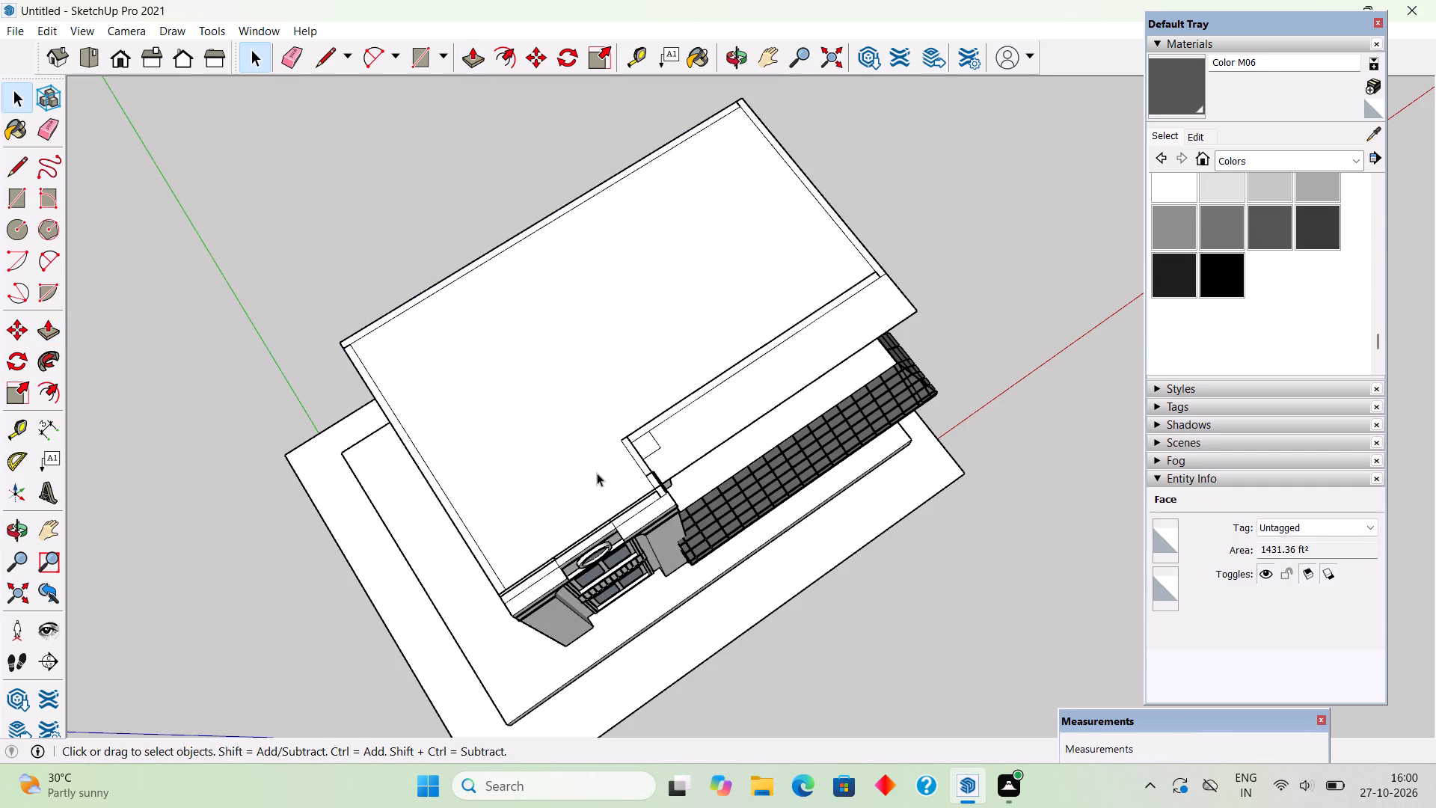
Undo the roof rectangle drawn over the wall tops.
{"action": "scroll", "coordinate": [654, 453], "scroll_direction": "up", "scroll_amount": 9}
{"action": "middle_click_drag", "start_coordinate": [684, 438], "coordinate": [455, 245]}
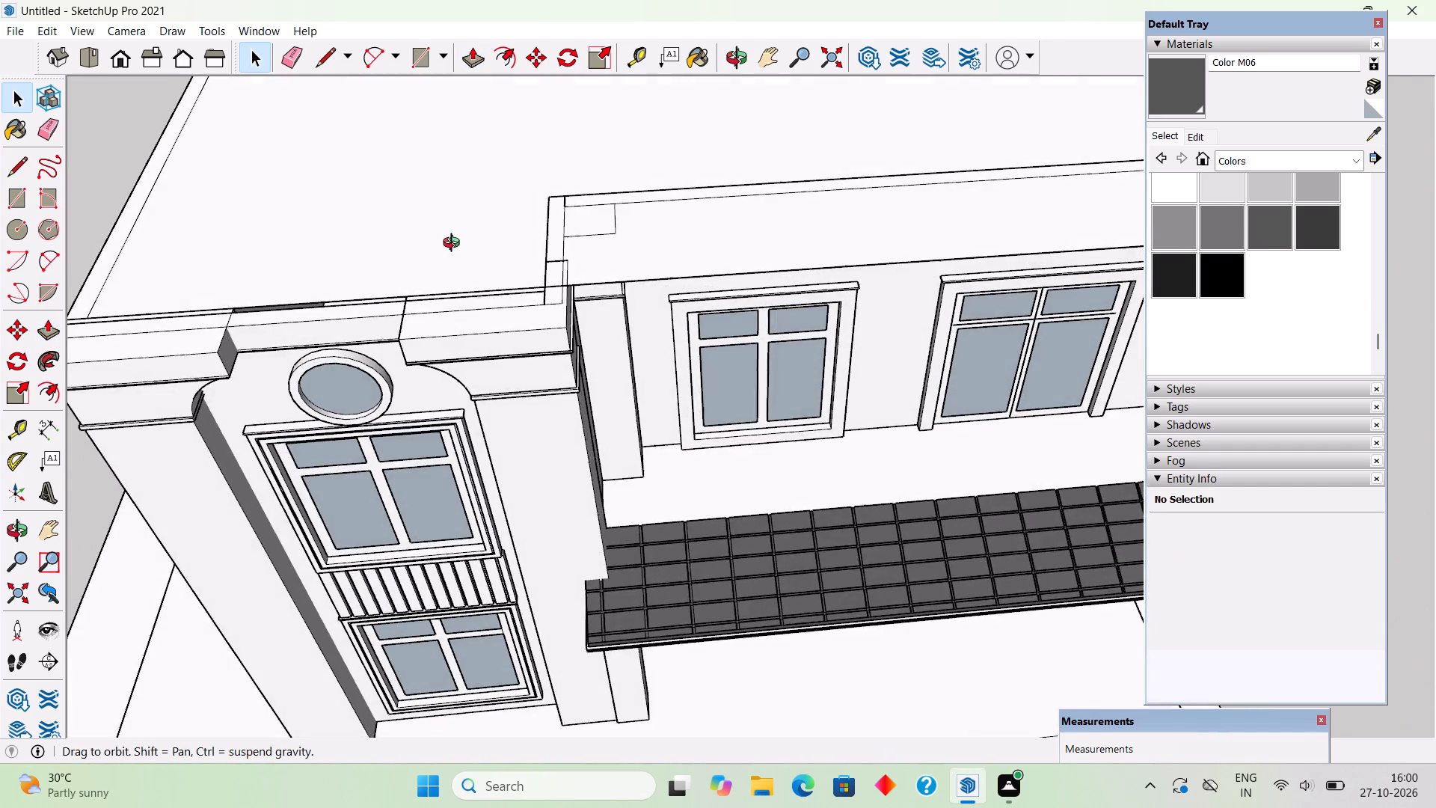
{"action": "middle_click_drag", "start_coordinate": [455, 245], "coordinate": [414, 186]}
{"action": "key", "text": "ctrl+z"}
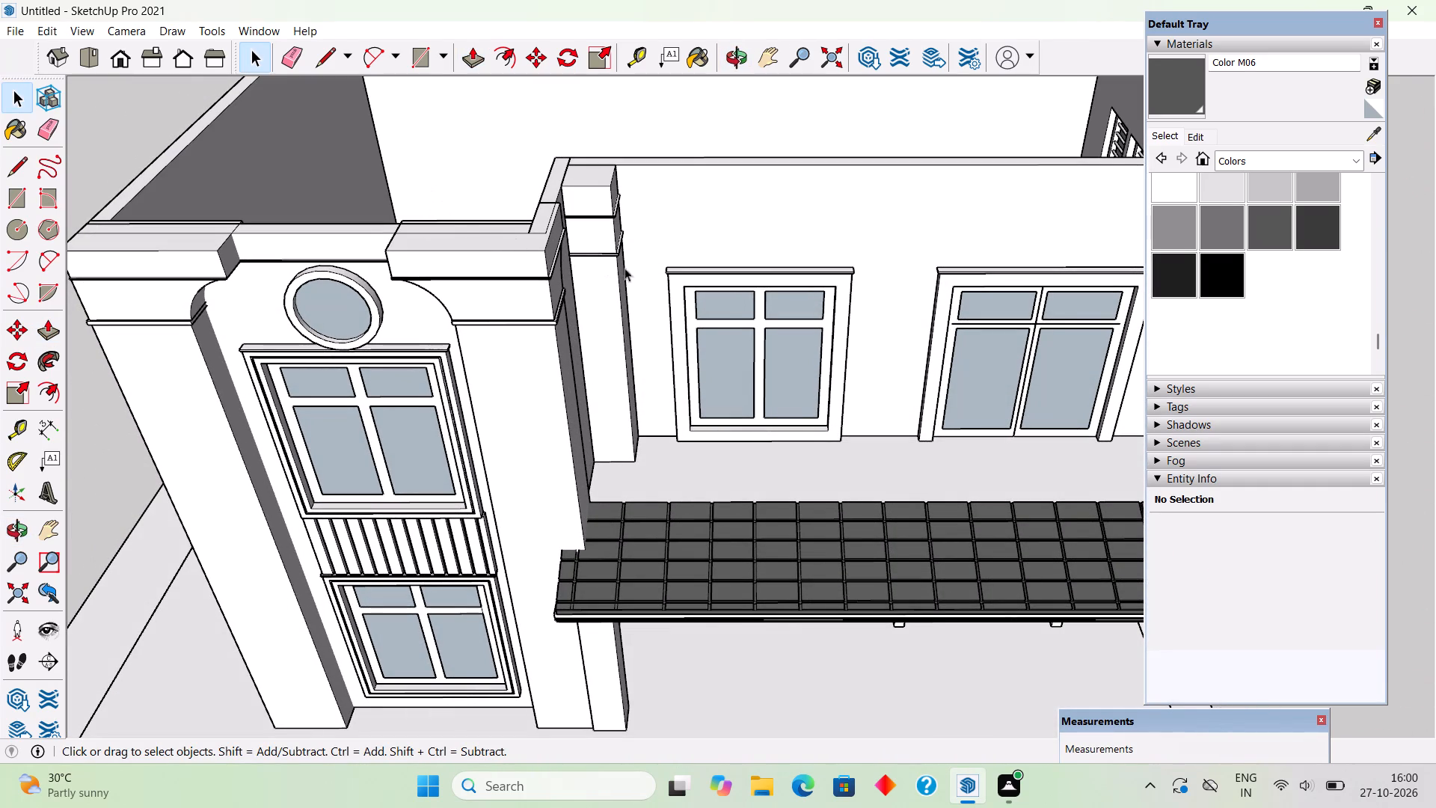
Make a group of the upper-floor corner pillar between the tower and the windowed front wall.
{"action": "triple_click", "coordinate": [615, 295]}
{"action": "right_click", "coordinate": [615, 295]}
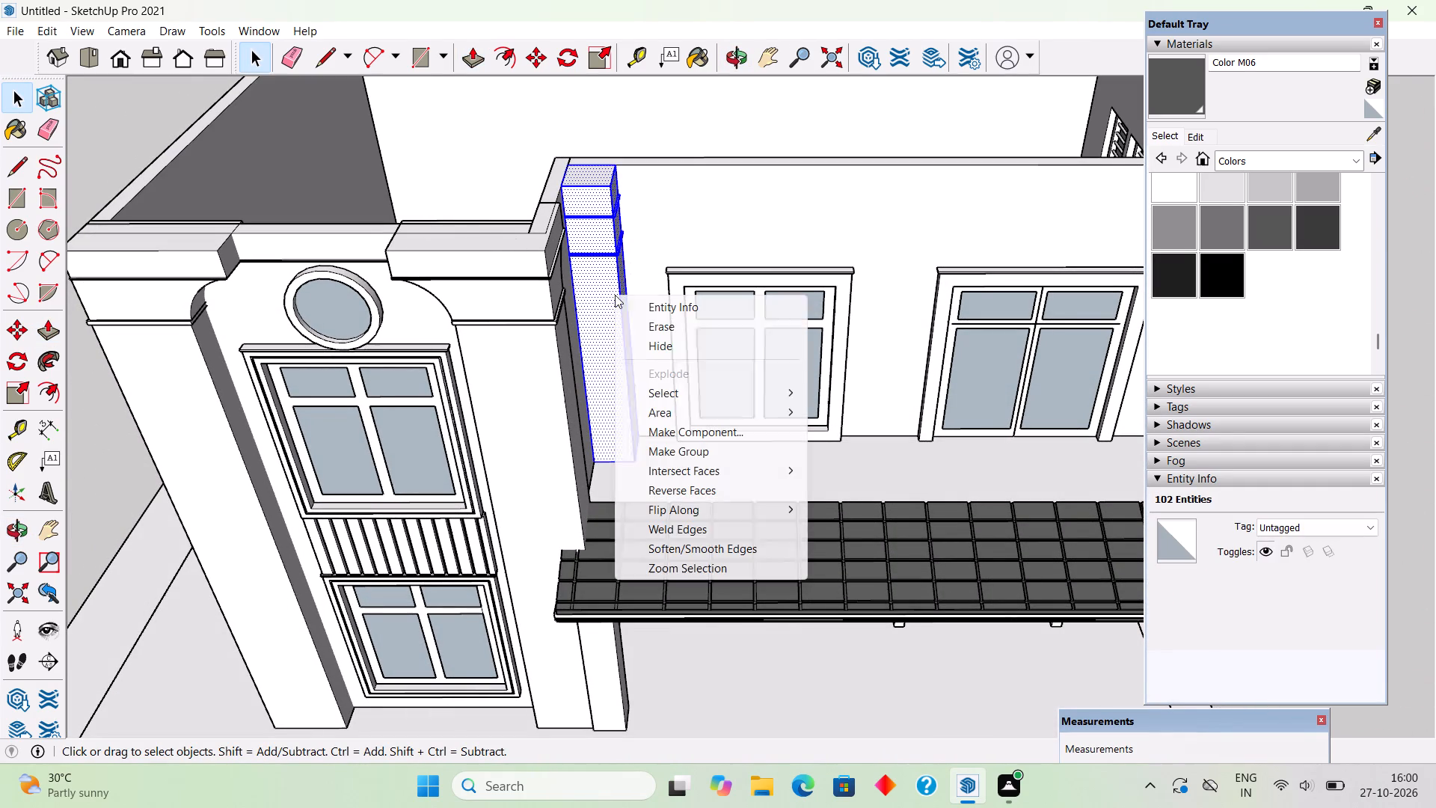
{"action": "left_click", "coordinate": [675, 451]}
{"action": "scroll", "coordinate": [675, 451], "scroll_direction": "down", "scroll_amount": 10}
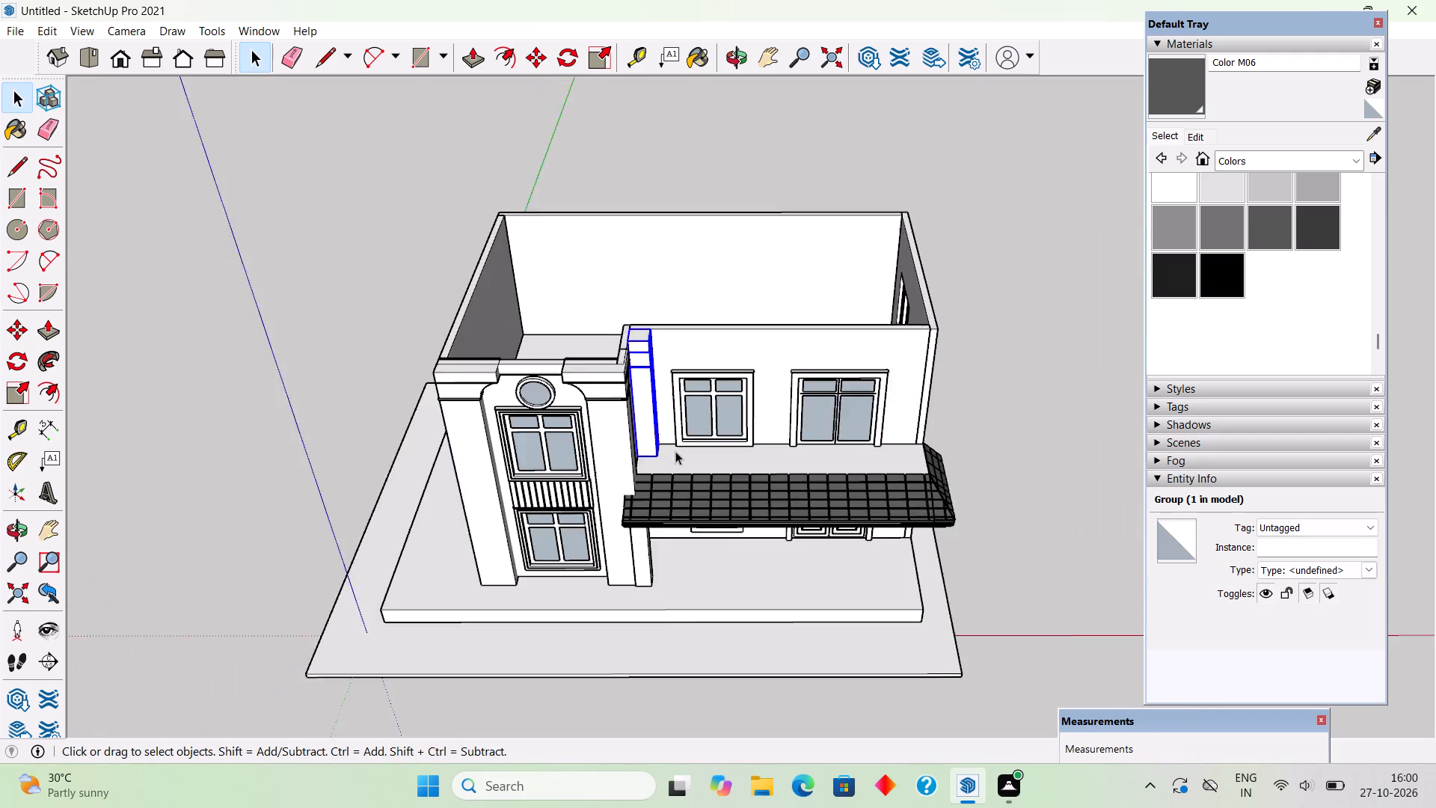
{"action": "left_click", "coordinate": [902, 359]}
Draw a roof rectangle about 48' by 25' from the rear outer corner to the main front wall's far outer corner.
{"action": "middle_click_drag", "start_coordinate": [906, 442], "coordinate": [922, 655]}
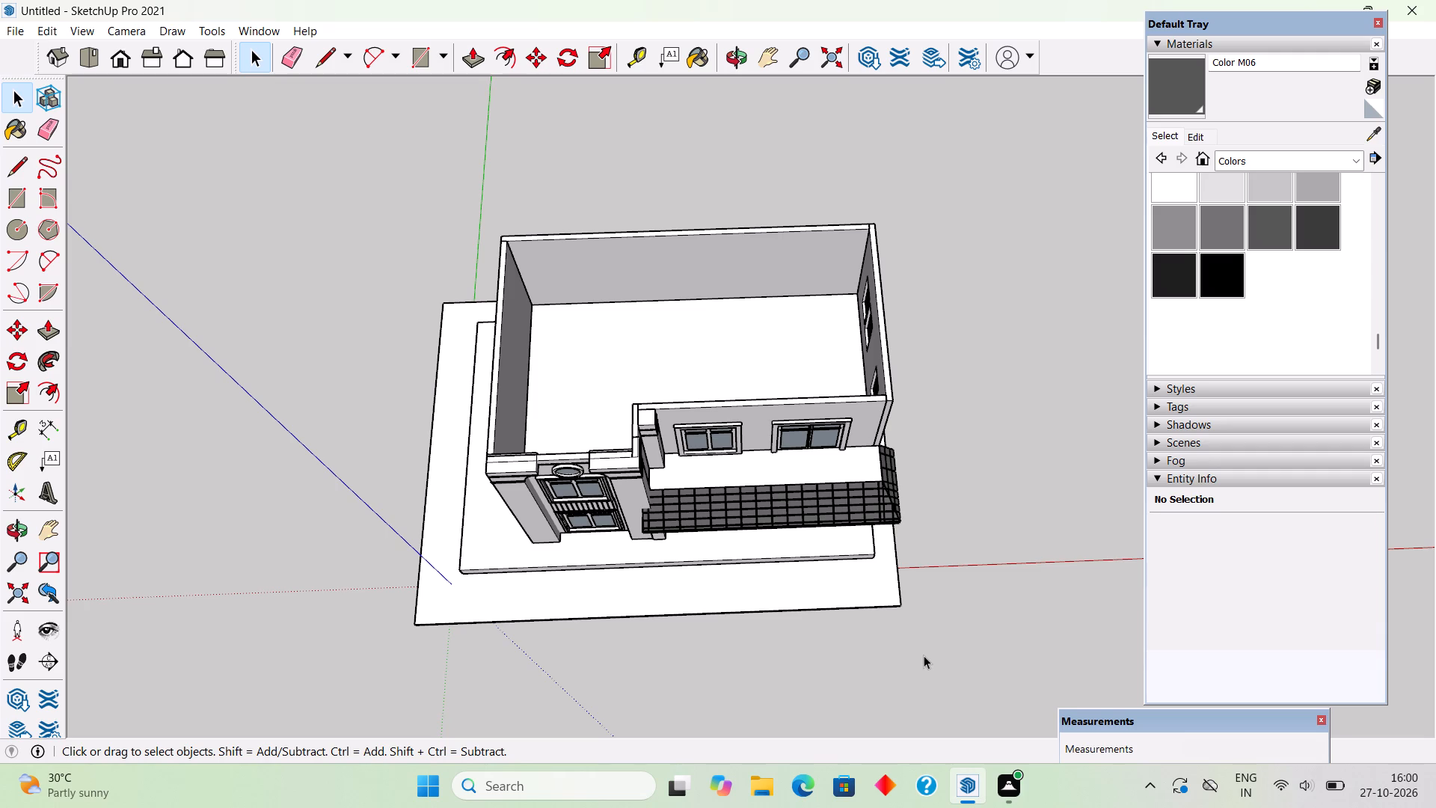
{"action": "middle_click_drag", "start_coordinate": [702, 567], "coordinate": [707, 742]}
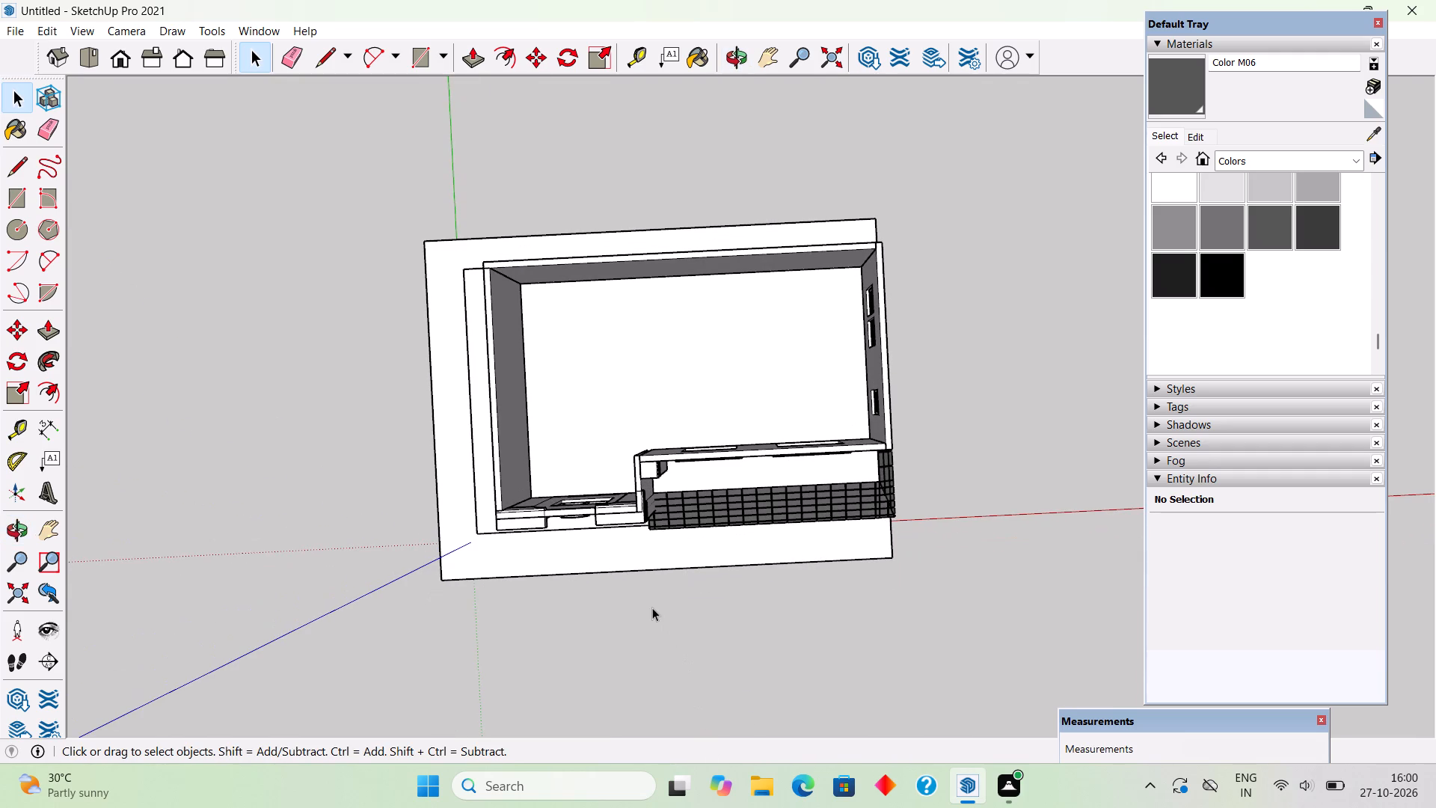
{"action": "middle_click_drag", "start_coordinate": [571, 489], "coordinate": [656, 491]}
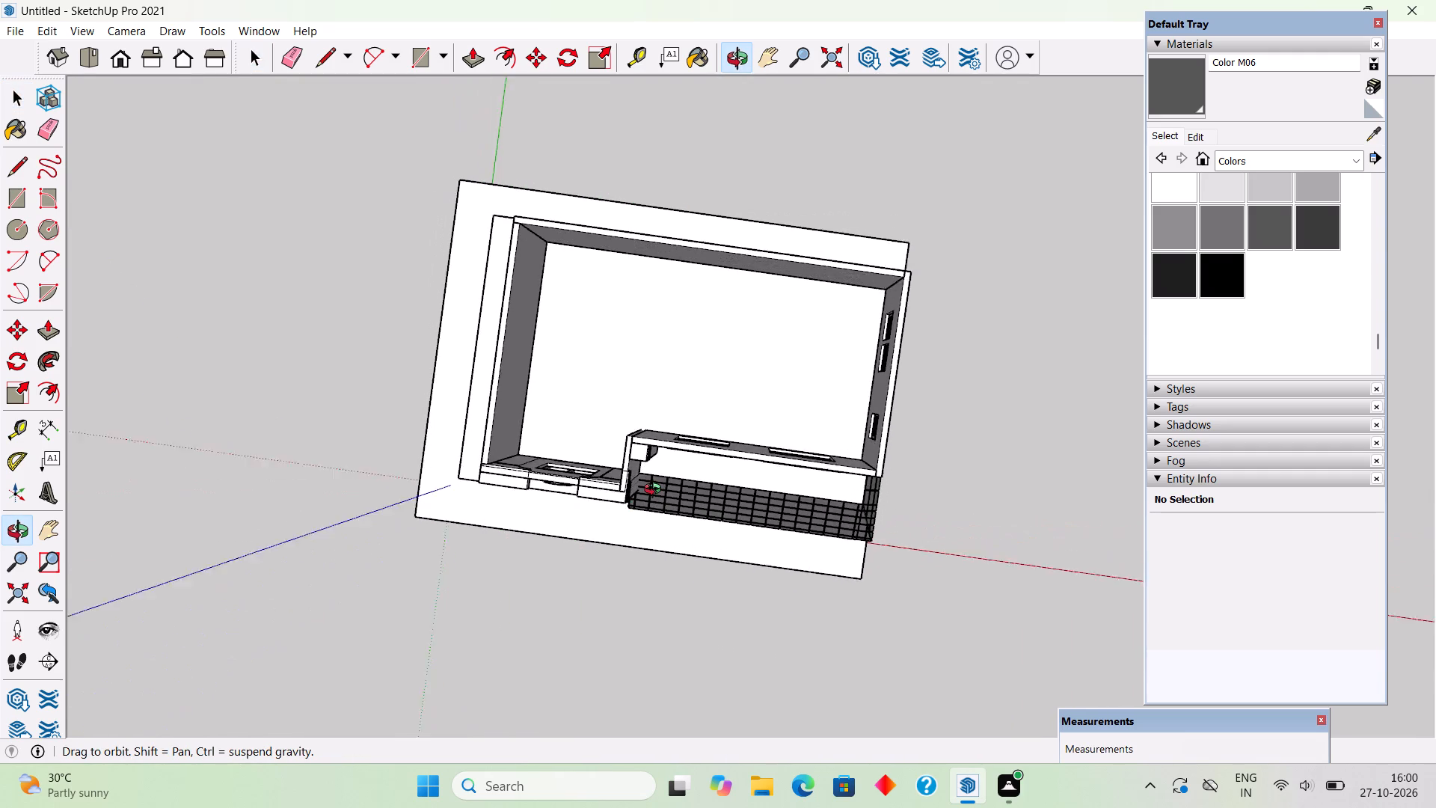
{"action": "middle_click_drag", "start_coordinate": [656, 491], "coordinate": [636, 451]}
{"action": "middle_click_drag", "start_coordinate": [645, 524], "coordinate": [907, 511]}
{"action": "scroll", "coordinate": [516, 380], "scroll_direction": "up", "scroll_amount": 5}
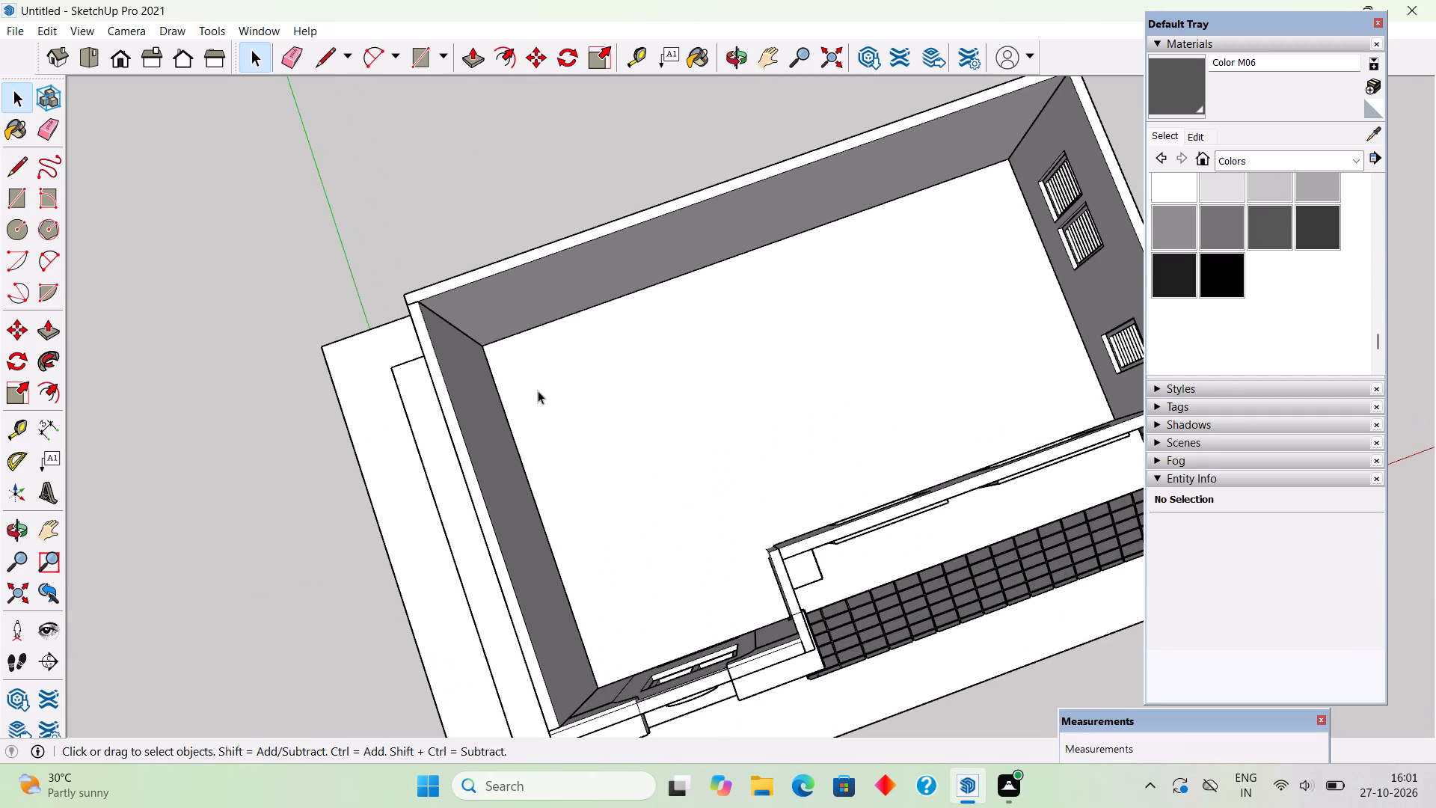
{"action": "key", "text": "r"}
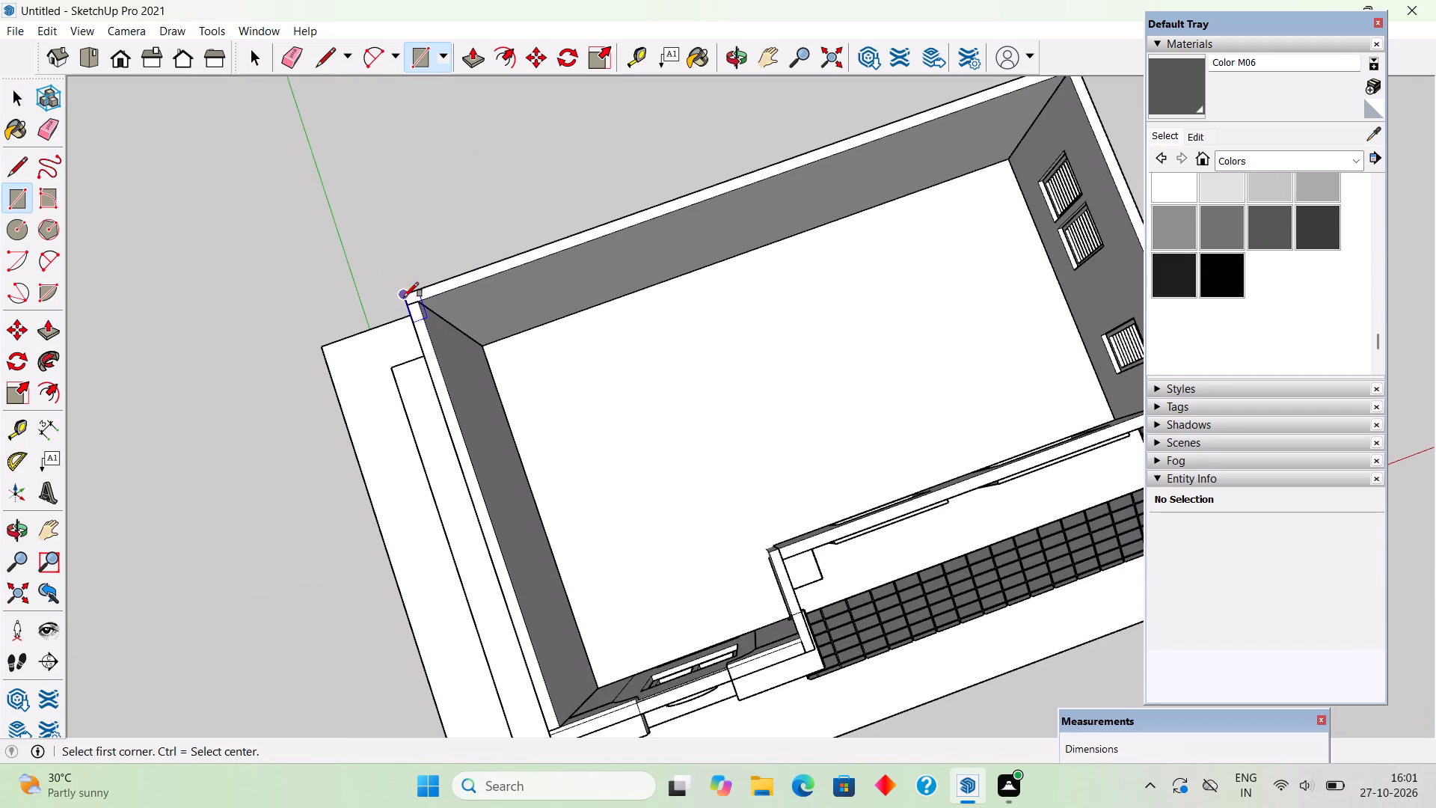
{"action": "left_click", "coordinate": [404, 297]}
{"action": "scroll", "coordinate": [622, 366], "scroll_direction": "down", "scroll_amount": 6}
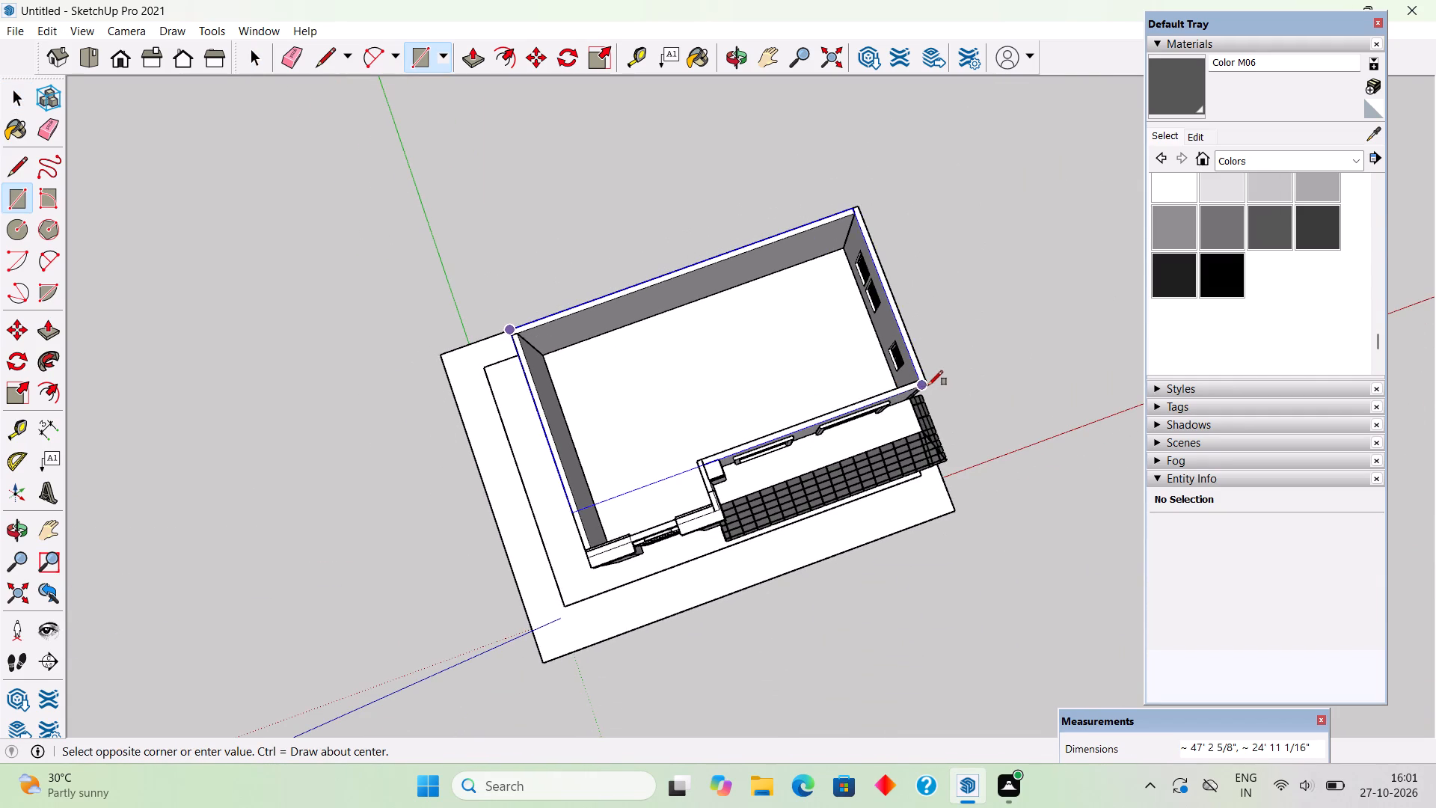
{"action": "left_click", "coordinate": [929, 385]}
Push/Pull the roof rectangle 8" into a slab.
{"action": "key", "text": "p"}
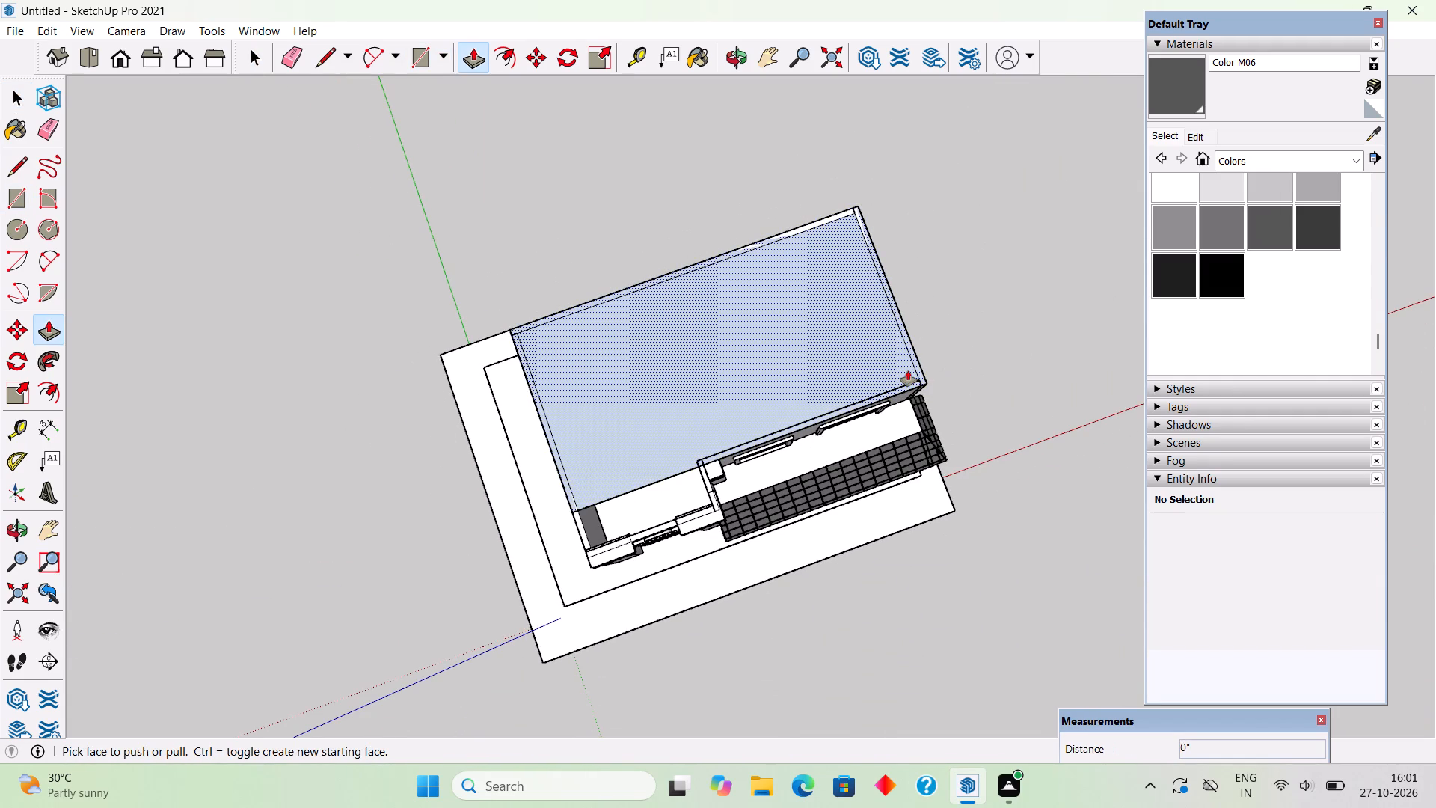
{"action": "left_click", "coordinate": [907, 370]}
{"action": "type", "text": "8\""}
{"action": "key", "text": "Return"}
Draw a vertical line across the roof slab's front edge face at the outer corner of the upper-floor pillar.
{"action": "middle_click_drag", "start_coordinate": [915, 424], "coordinate": [783, 132]}
{"action": "middle_click_drag", "start_coordinate": [880, 467], "coordinate": [872, 420]}
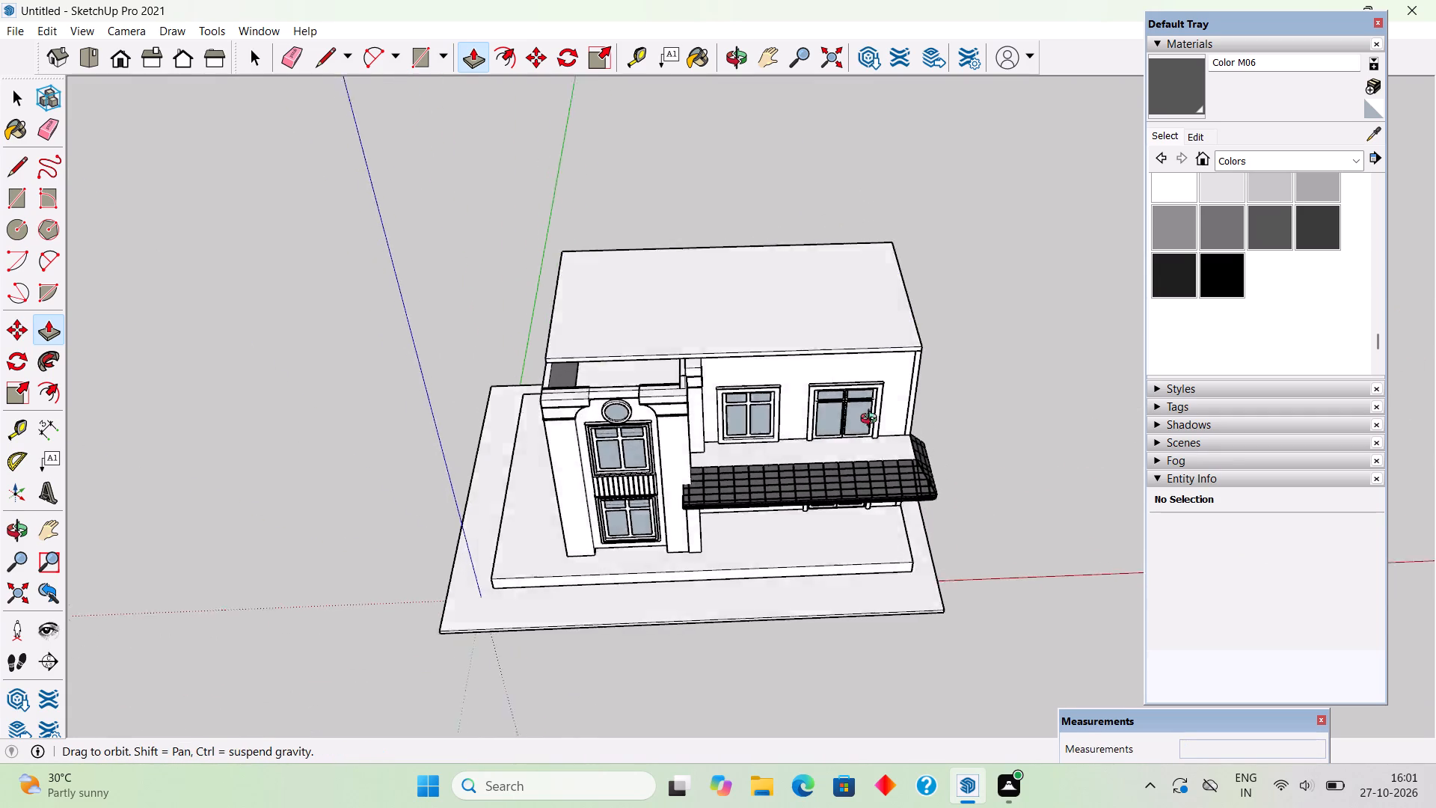
{"action": "middle_click_drag", "start_coordinate": [872, 420], "coordinate": [833, 124]}
{"action": "scroll", "coordinate": [596, 328], "scroll_direction": "up", "scroll_amount": 5}
{"action": "middle_click_drag", "start_coordinate": [607, 352], "coordinate": [681, 506]}
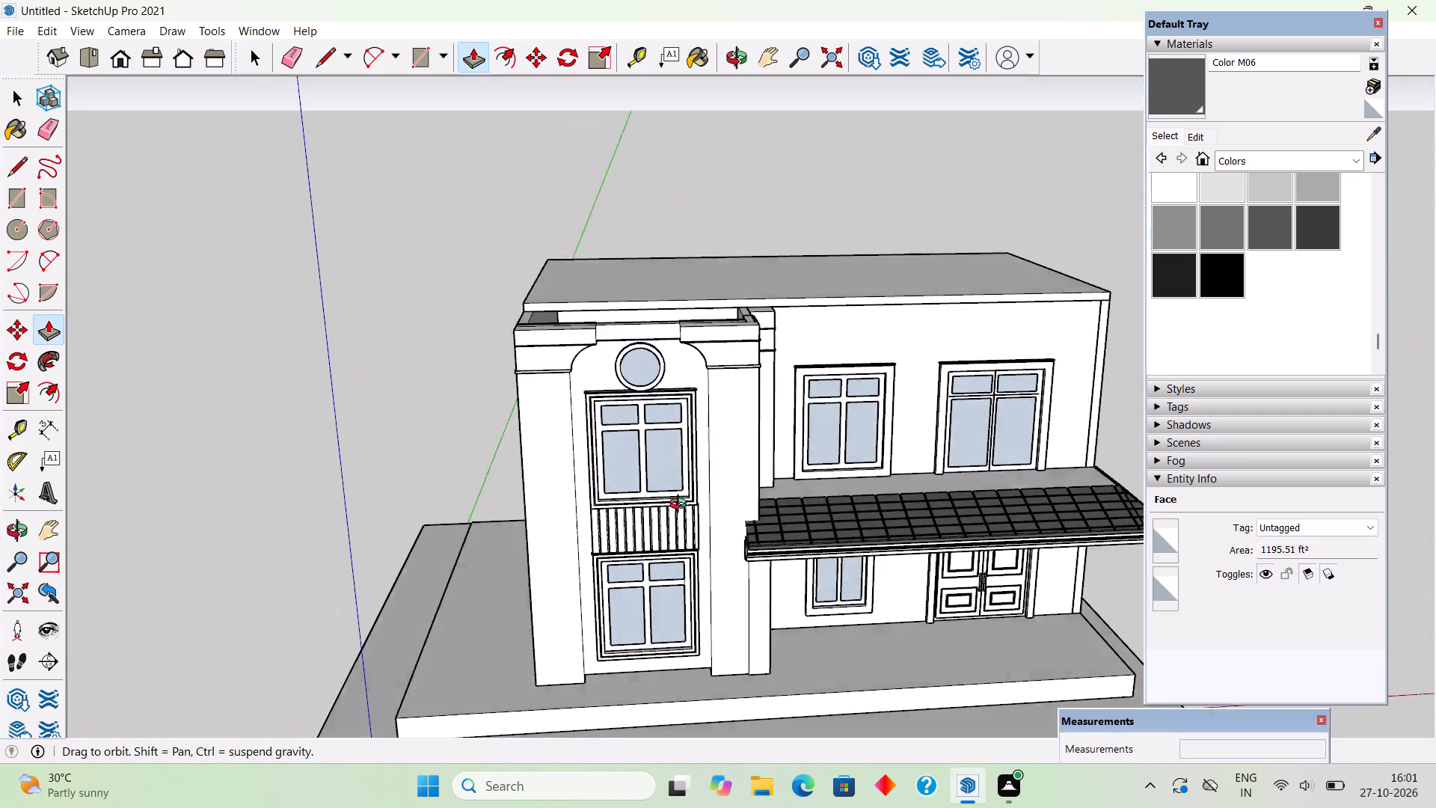
{"action": "middle_click_drag", "start_coordinate": [681, 506], "coordinate": [691, 524]}
{"action": "key", "text": "space"}
{"action": "scroll", "coordinate": [687, 313], "scroll_direction": "up", "scroll_amount": 3}
{"action": "triple_click", "coordinate": [688, 312]}
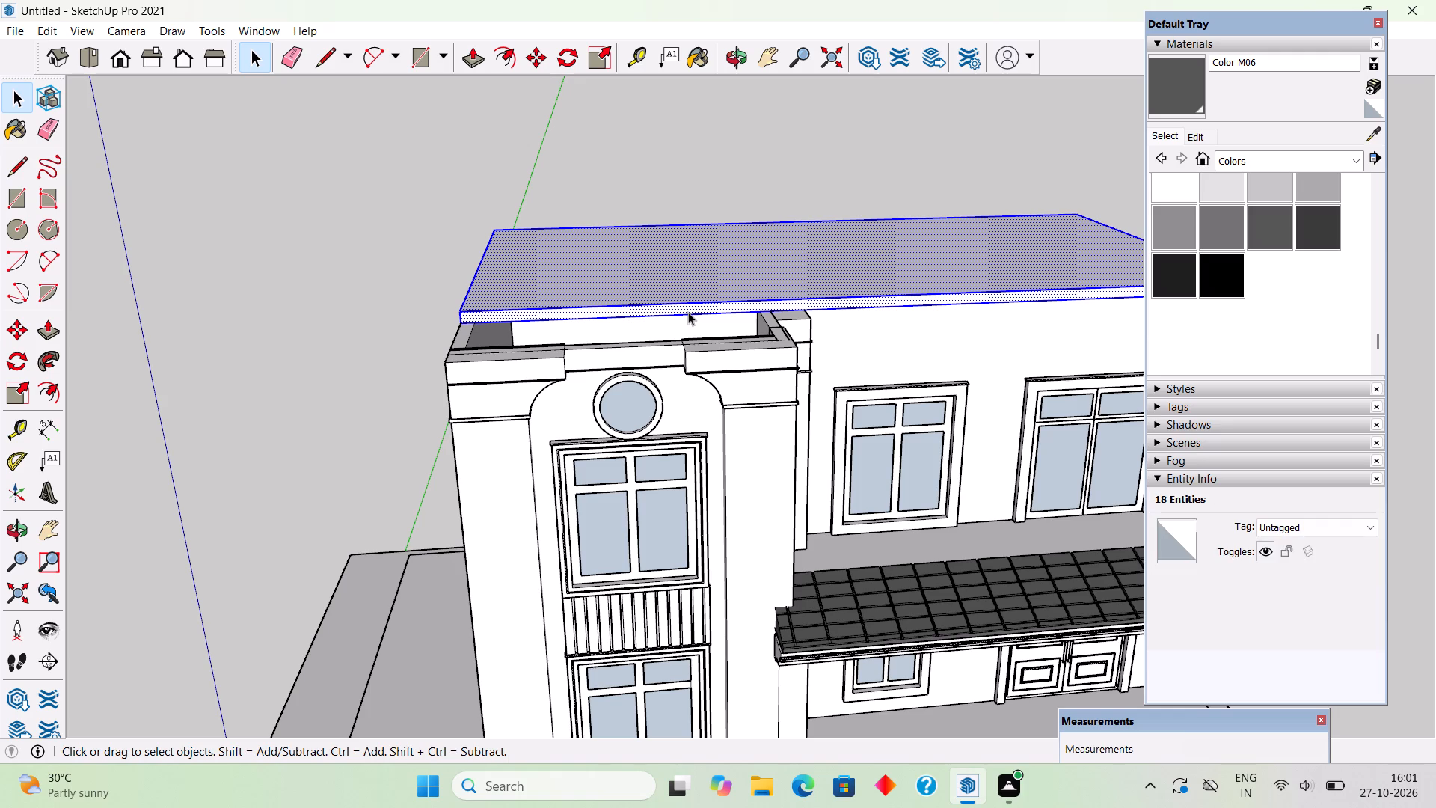
{"action": "scroll", "coordinate": [791, 305], "scroll_direction": "up", "scroll_amount": 5}
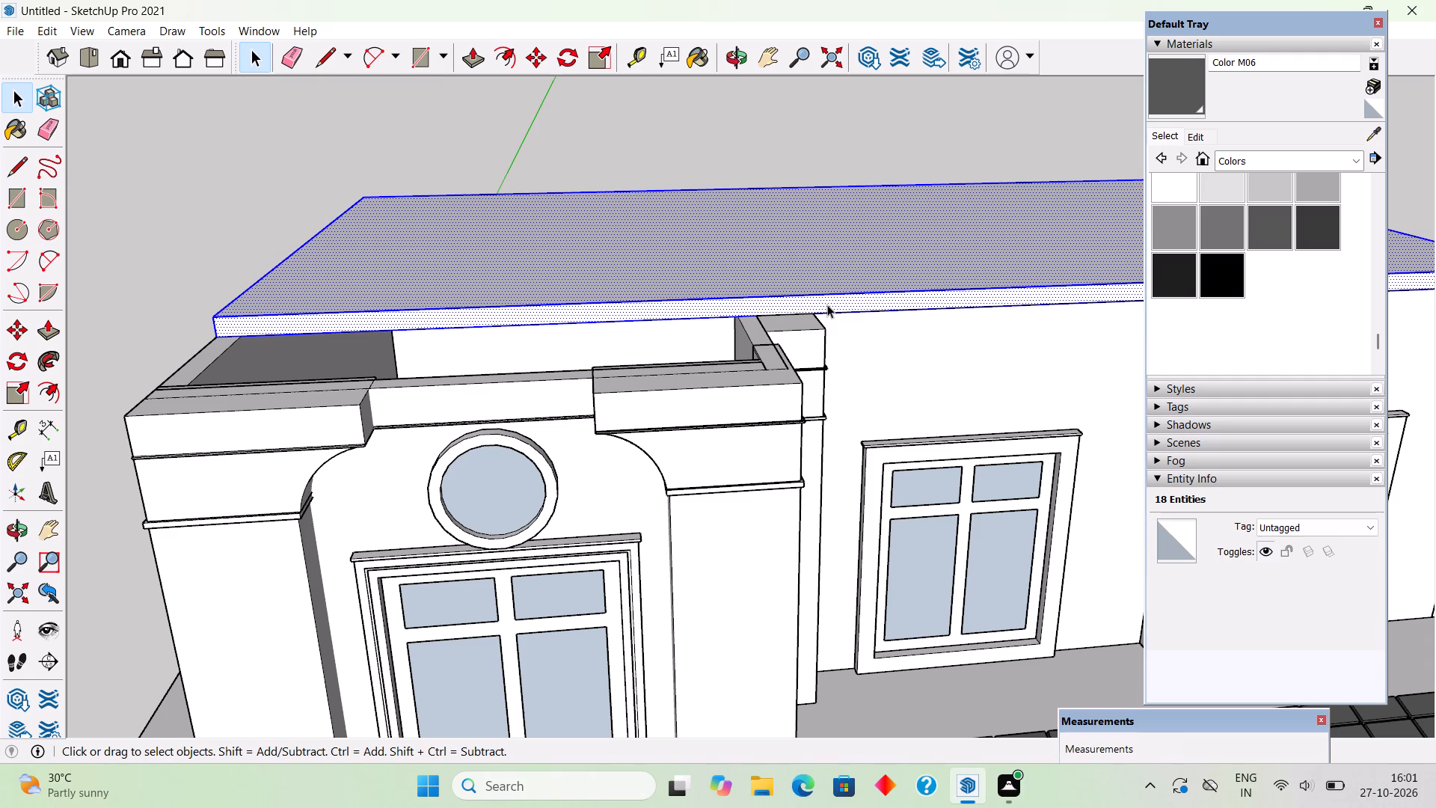
{"action": "middle_click_drag", "start_coordinate": [749, 334], "coordinate": [636, 417]}
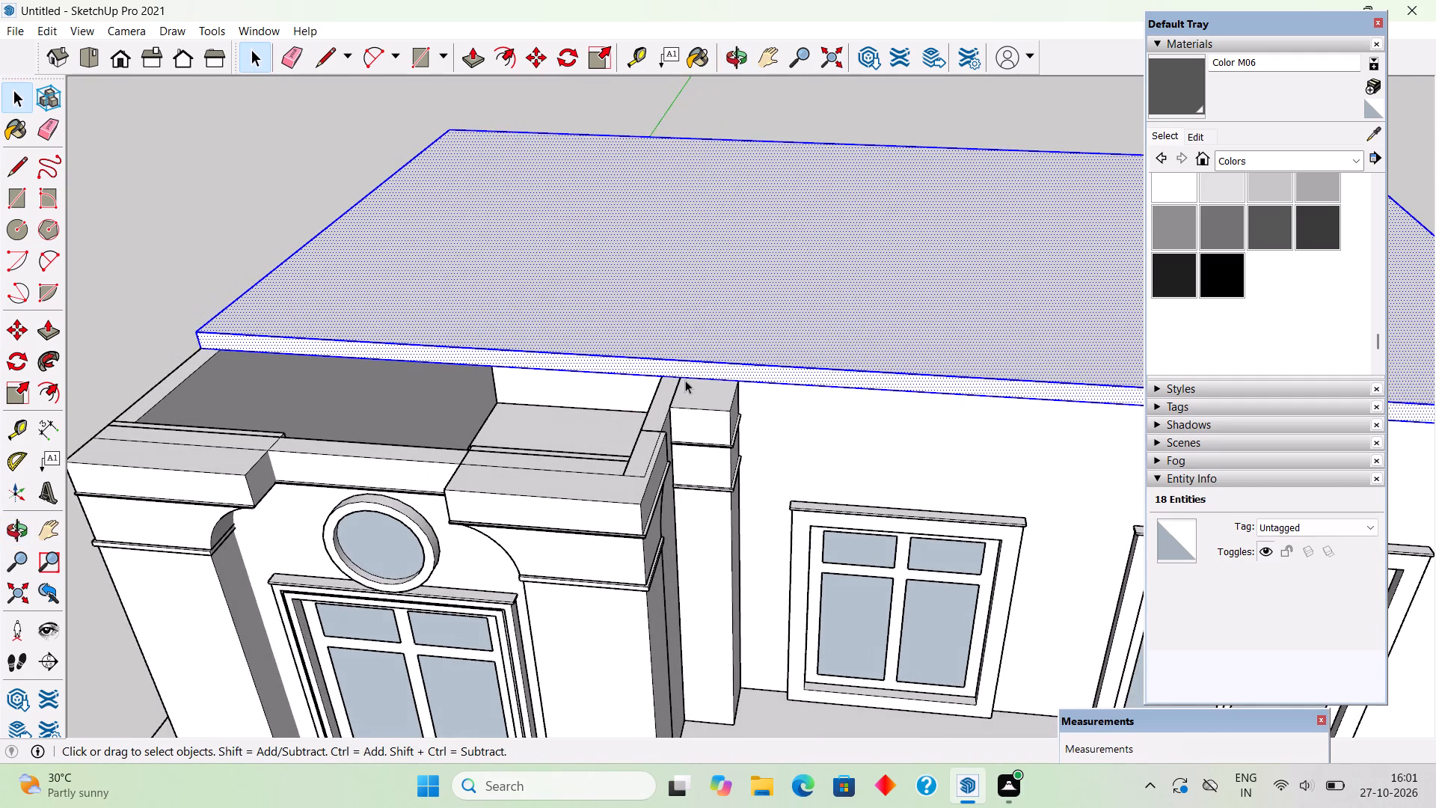
{"action": "scroll", "coordinate": [685, 380], "scroll_direction": "up", "scroll_amount": 2}
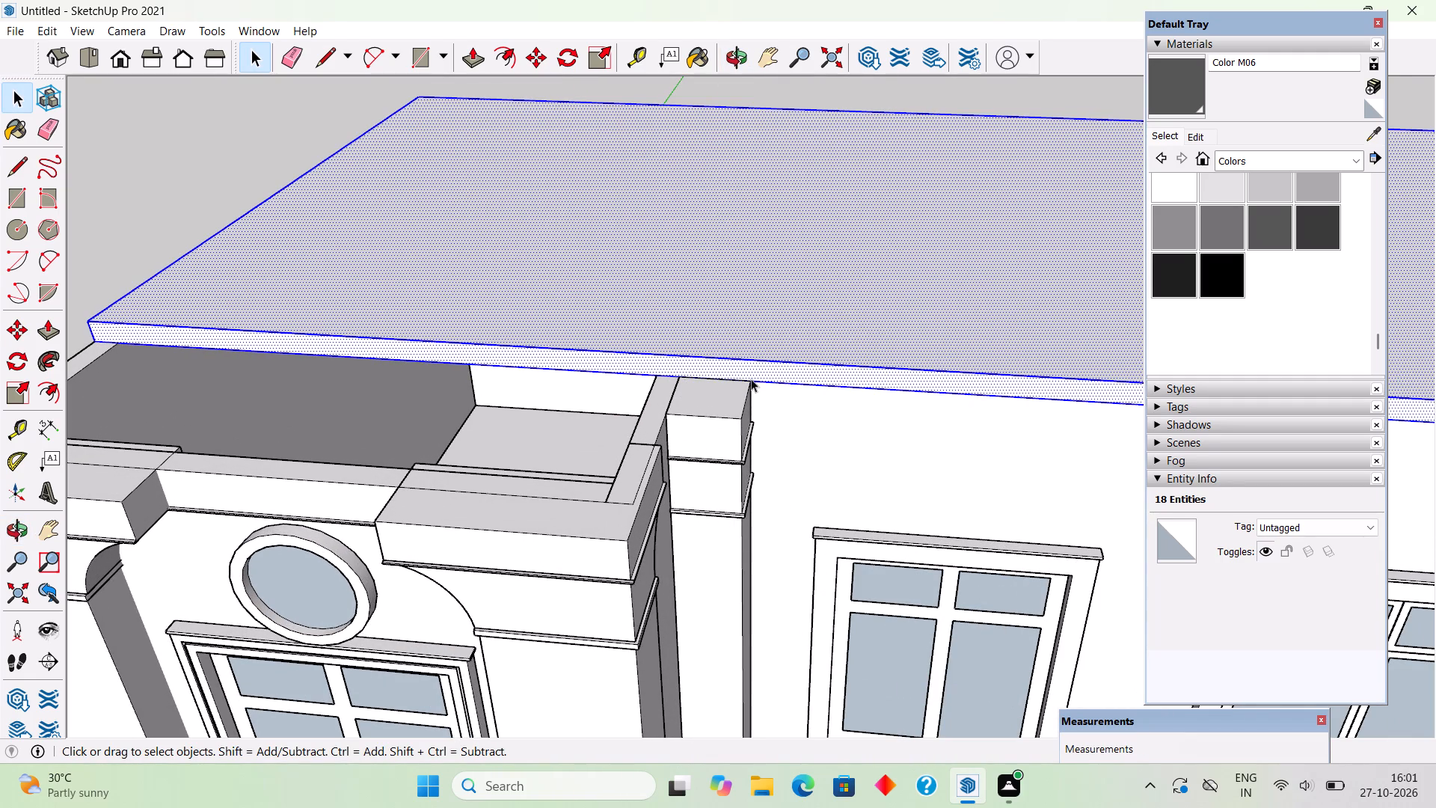
{"action": "key", "text": "l"}
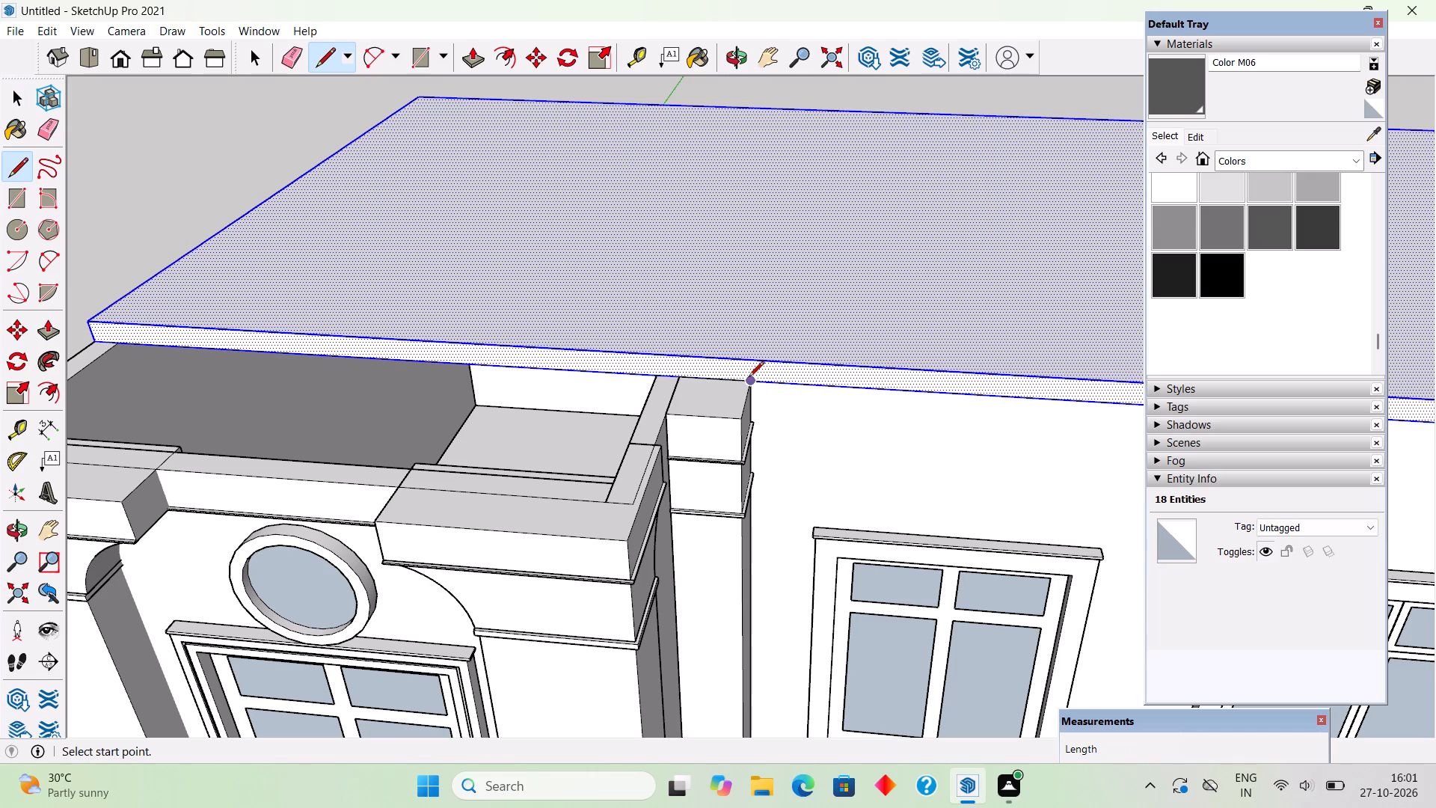
{"action": "left_click", "coordinate": [750, 379]}
{"action": "left_click", "coordinate": [750, 359]}
Push/Pull the tower-side part of the slab's front edge outward about 7' 4" to cover the tower.
{"action": "key", "text": "p"}
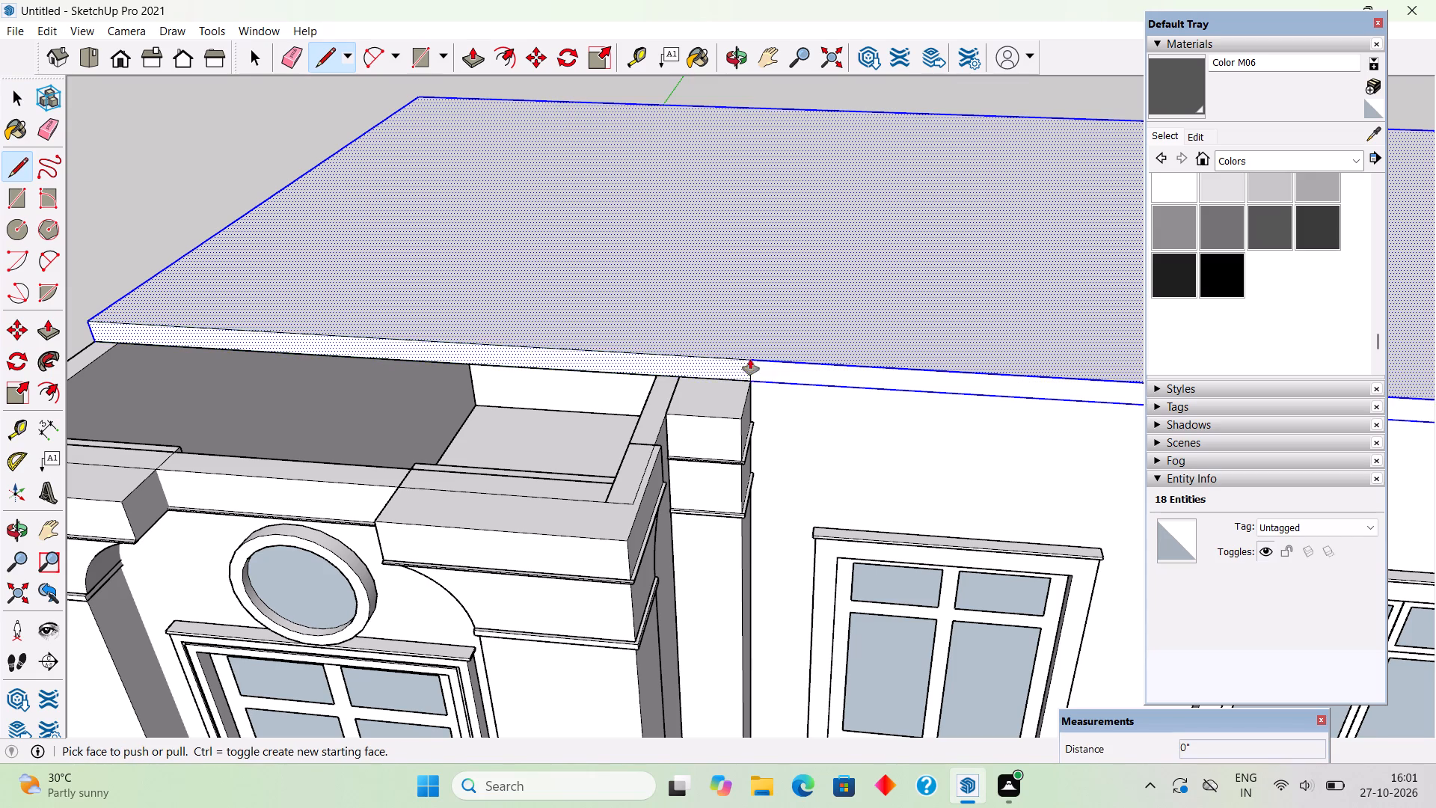
{"action": "left_click", "coordinate": [713, 365]}
{"action": "middle_click_drag", "start_coordinate": [641, 523], "coordinate": [790, 171]}
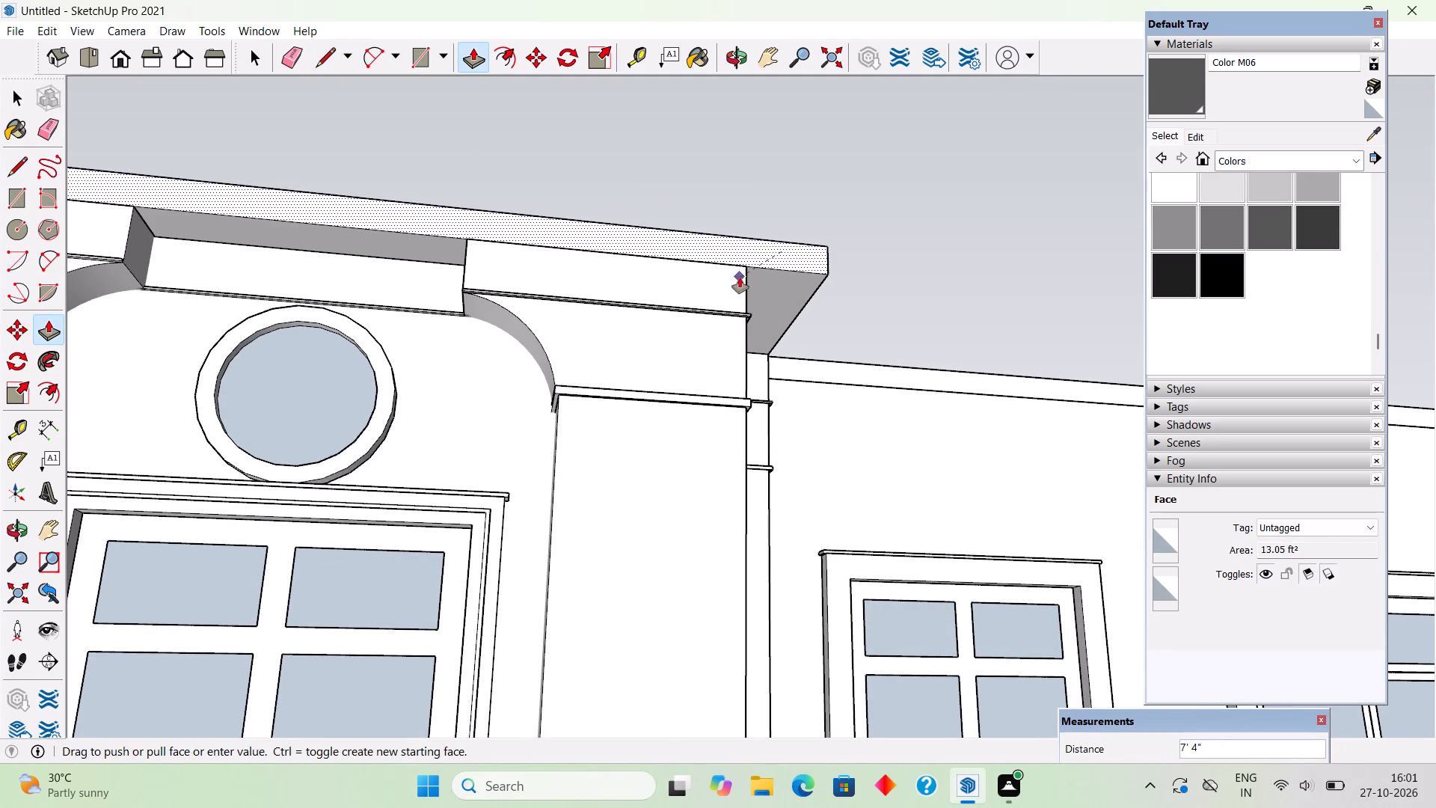
{"action": "left_click", "coordinate": [740, 278]}
{"action": "scroll", "coordinate": [740, 278], "scroll_direction": "down", "scroll_amount": 4}
{"action": "key", "text": "space"}
{"action": "scroll", "coordinate": [740, 278], "scroll_direction": "down", "scroll_amount": 5}
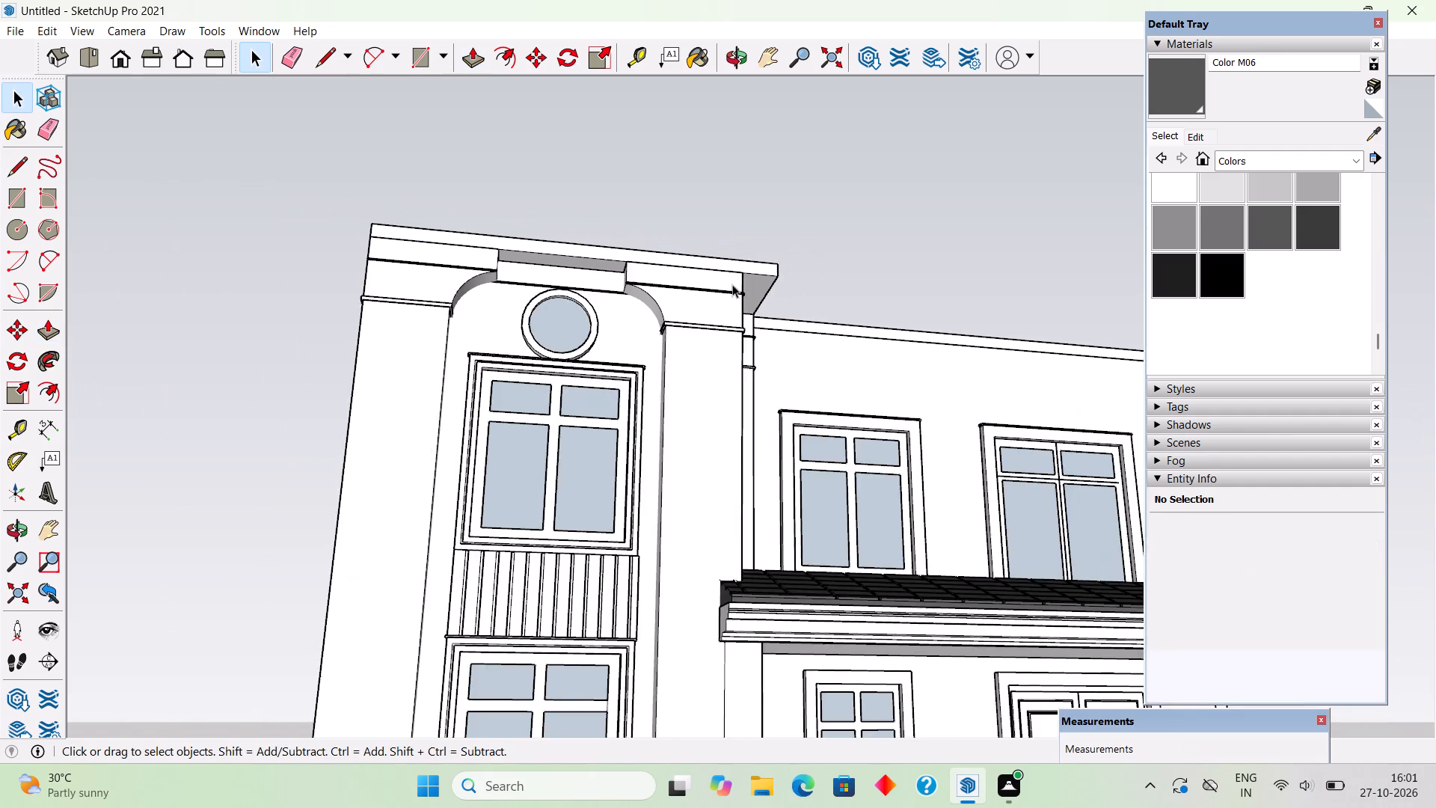
Examine the extended roof slab over the tower, the main front wall and the side-wall corner.
{"action": "scroll", "coordinate": [732, 284], "scroll_direction": "down", "scroll_amount": 3}
{"action": "middle_click_drag", "start_coordinate": [713, 367], "coordinate": [957, 570]}
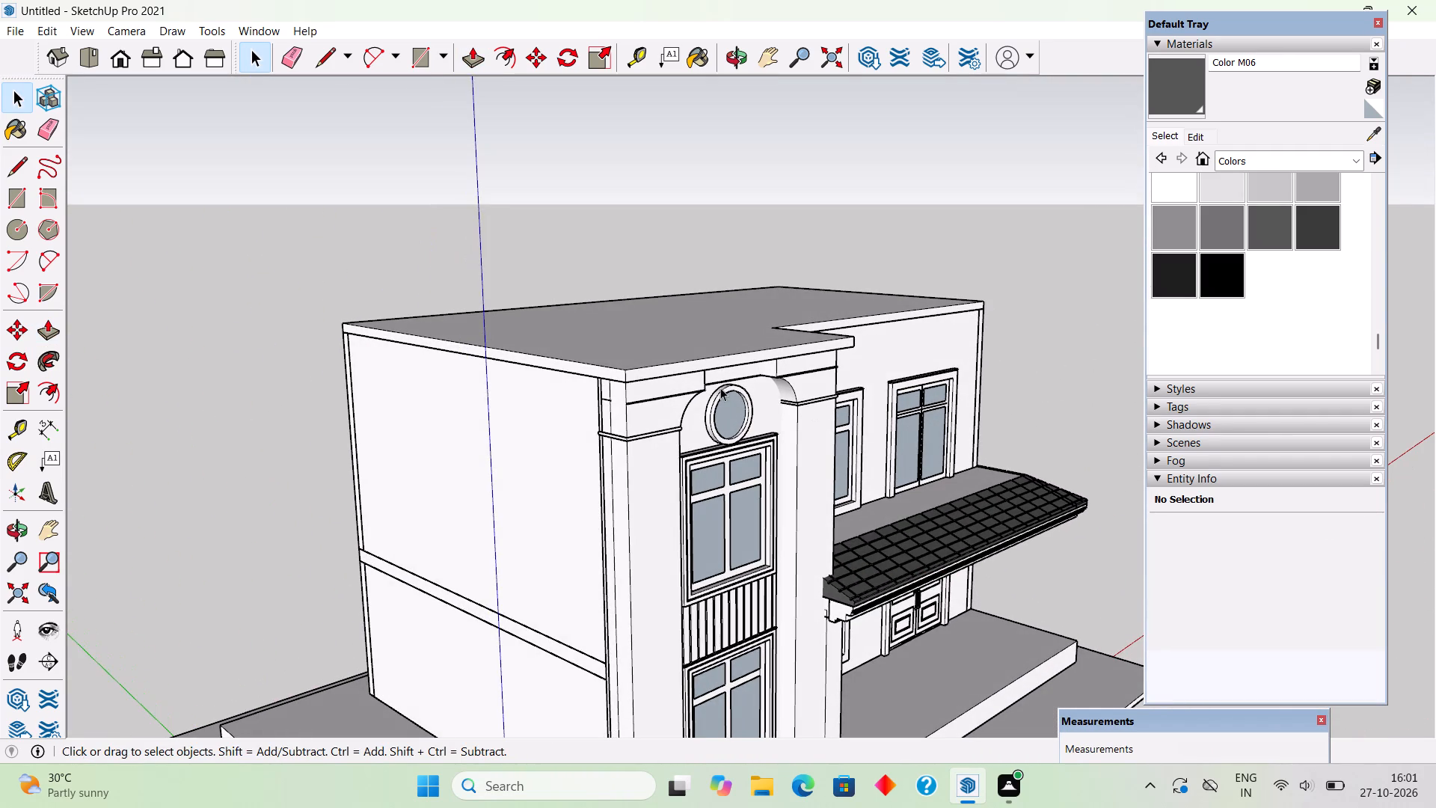
{"action": "scroll", "coordinate": [672, 376], "scroll_direction": "down", "scroll_amount": 6}
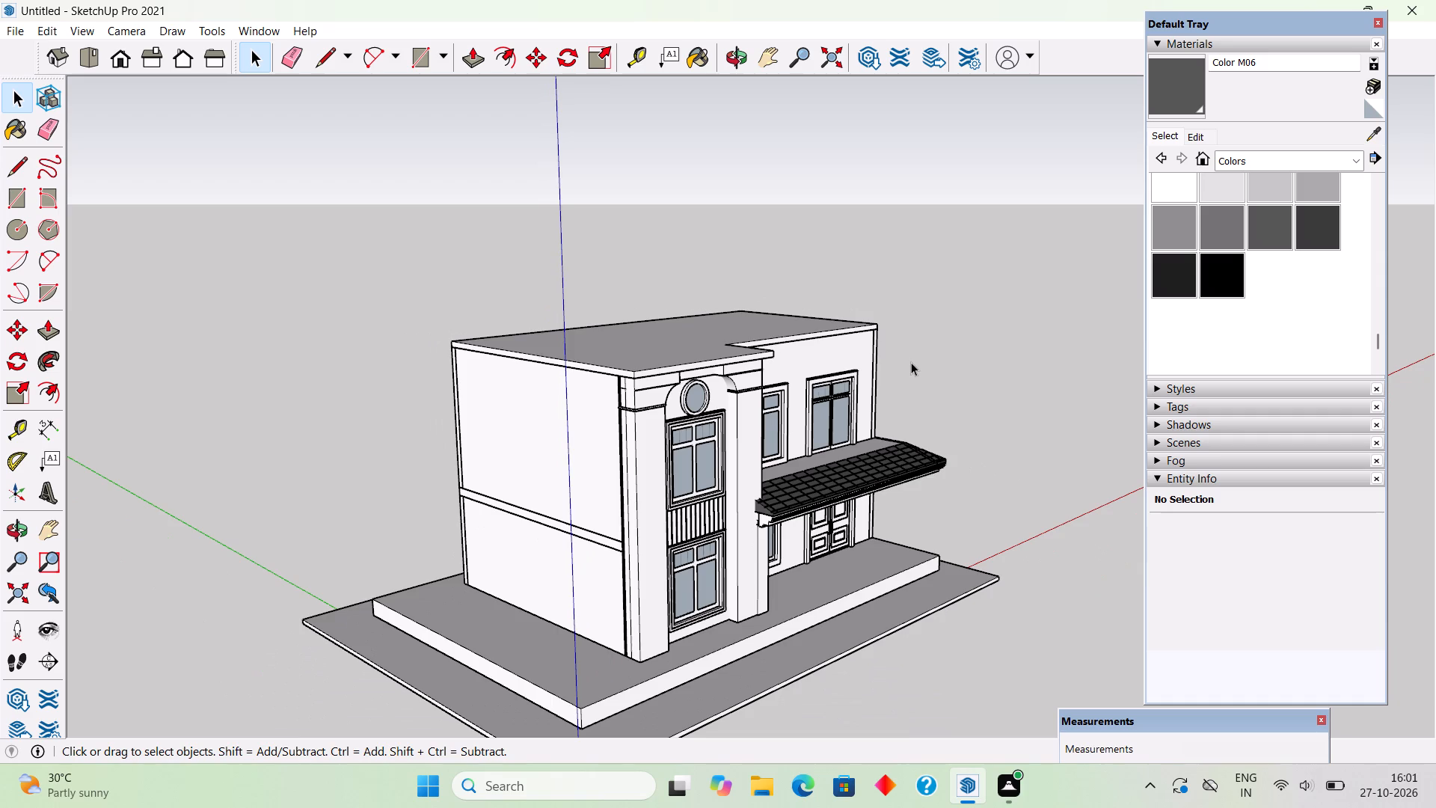
{"action": "middle_click_drag", "start_coordinate": [850, 348], "coordinate": [596, 382]}
{"action": "scroll", "coordinate": [959, 347], "scroll_direction": "up", "scroll_amount": 5}
{"action": "scroll", "coordinate": [897, 349], "scroll_direction": "up", "scroll_amount": 2}
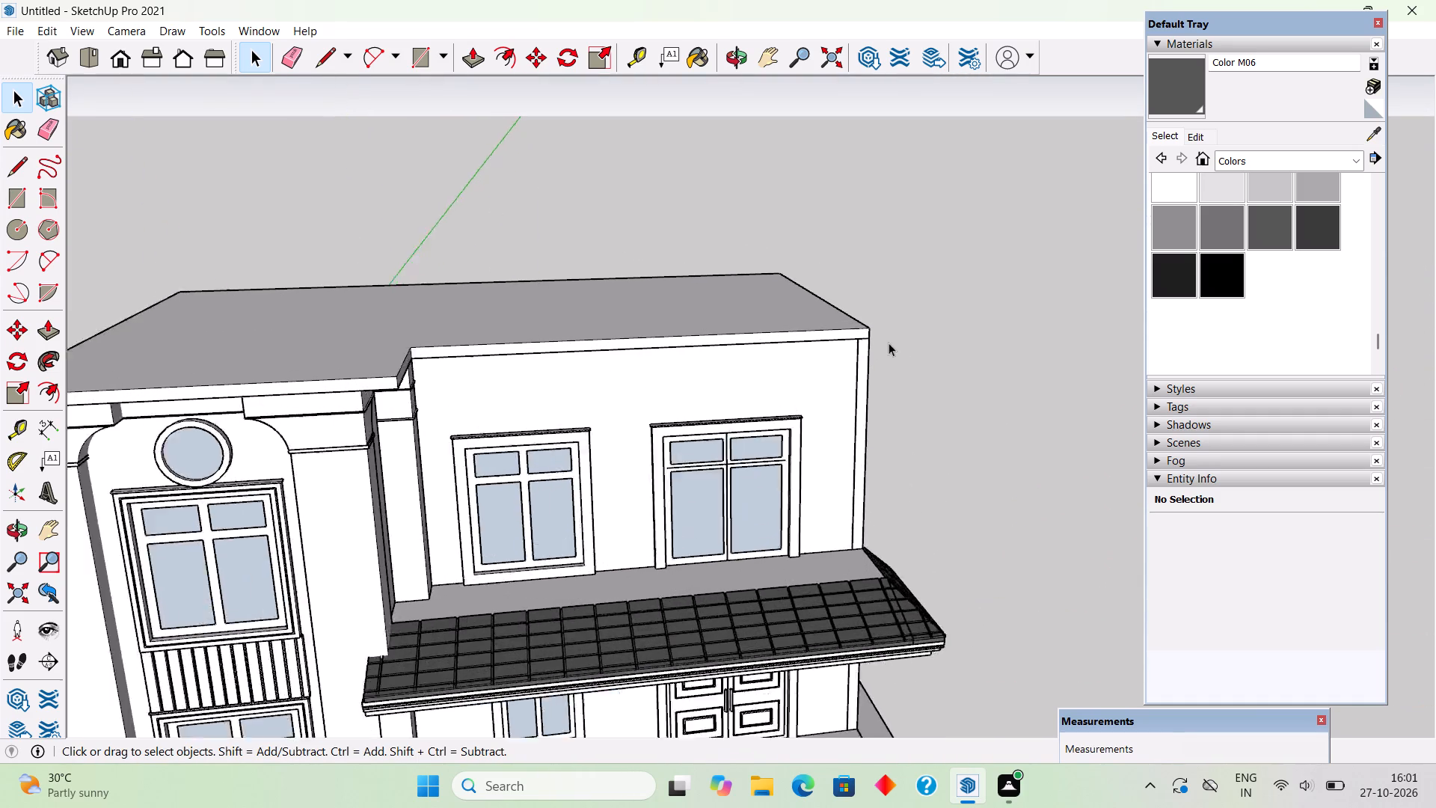
{"action": "scroll", "coordinate": [889, 343], "scroll_direction": "up", "scroll_amount": 2}
{"action": "middle_click_drag", "start_coordinate": [844, 322], "coordinate": [616, 339]}
{"action": "scroll", "coordinate": [908, 276], "scroll_direction": "up", "scroll_amount": 5}
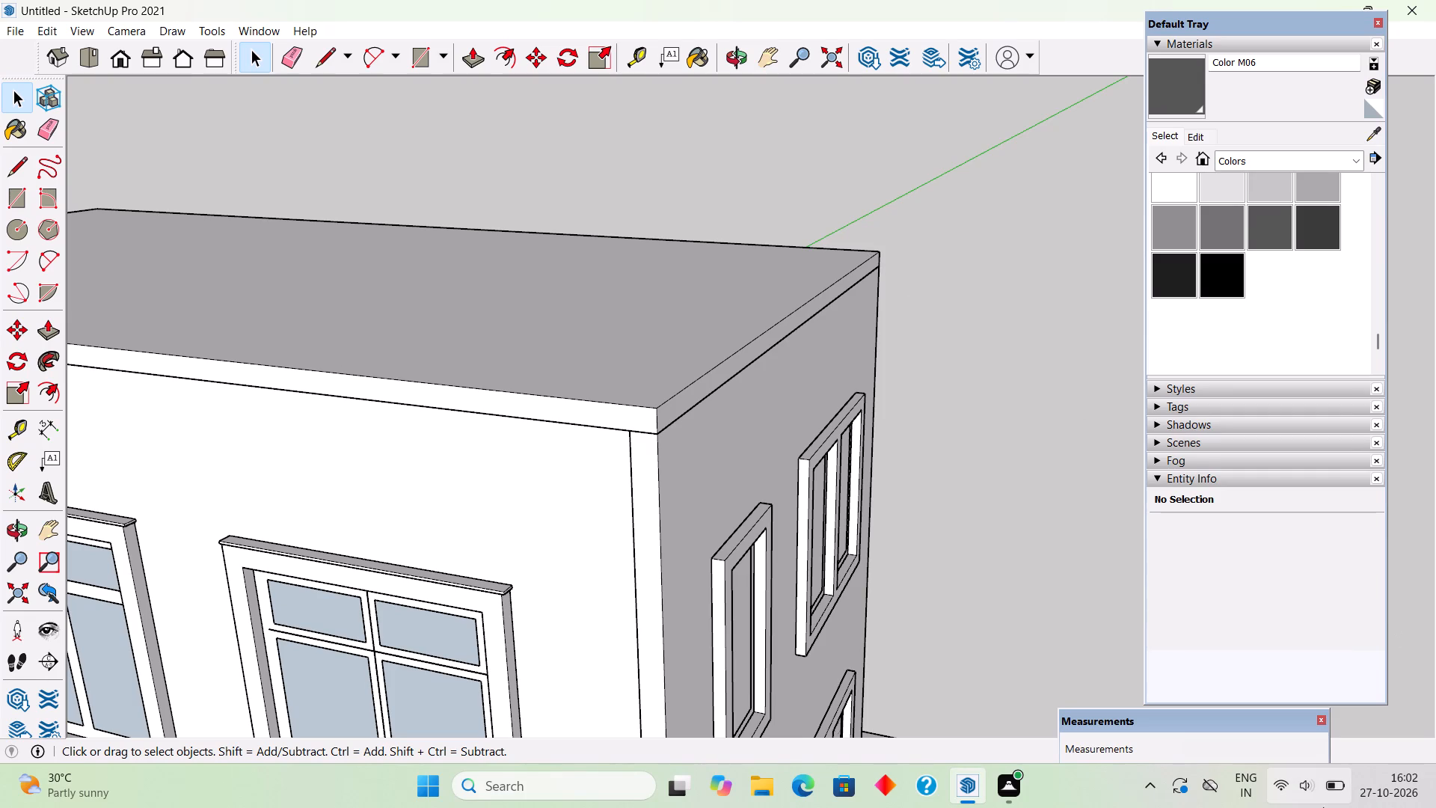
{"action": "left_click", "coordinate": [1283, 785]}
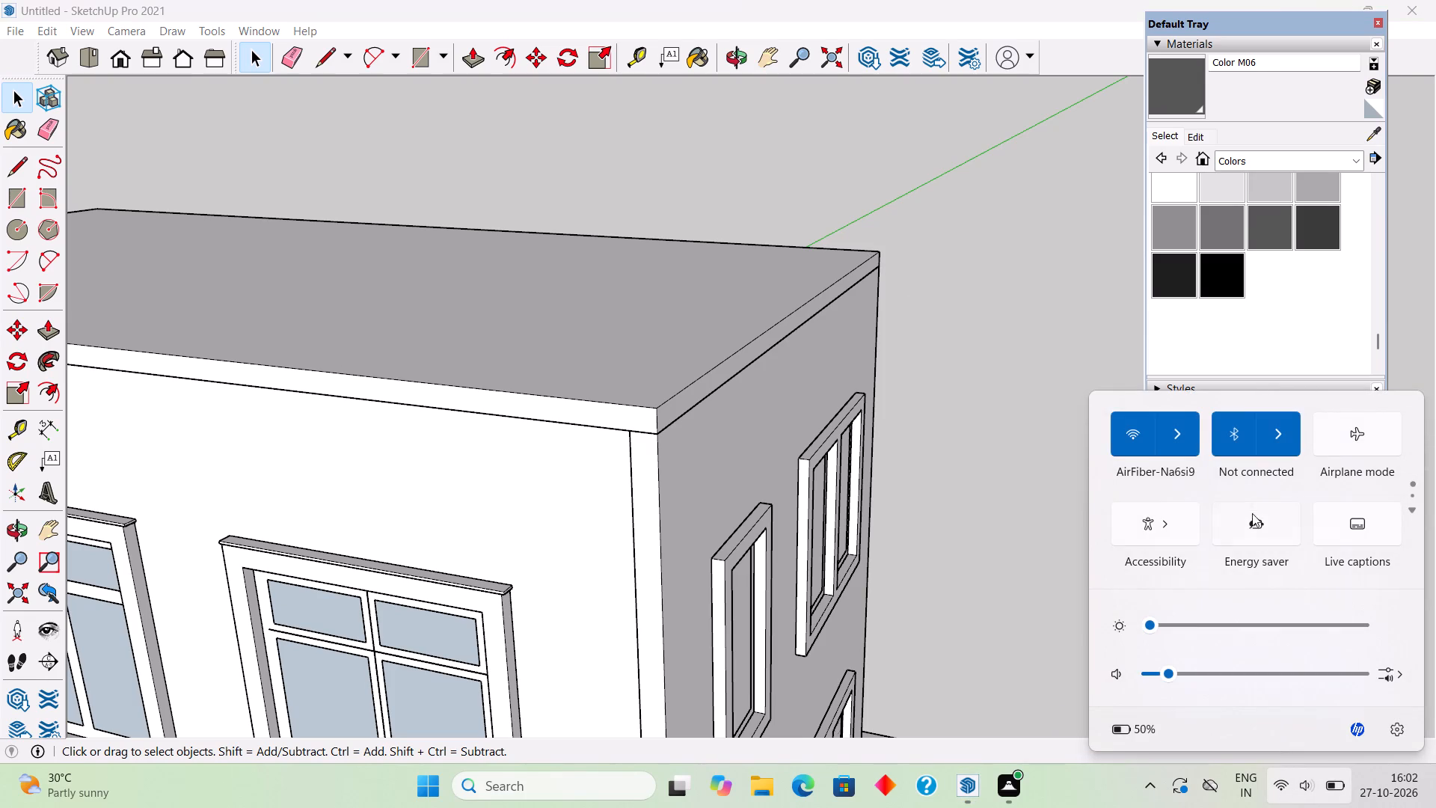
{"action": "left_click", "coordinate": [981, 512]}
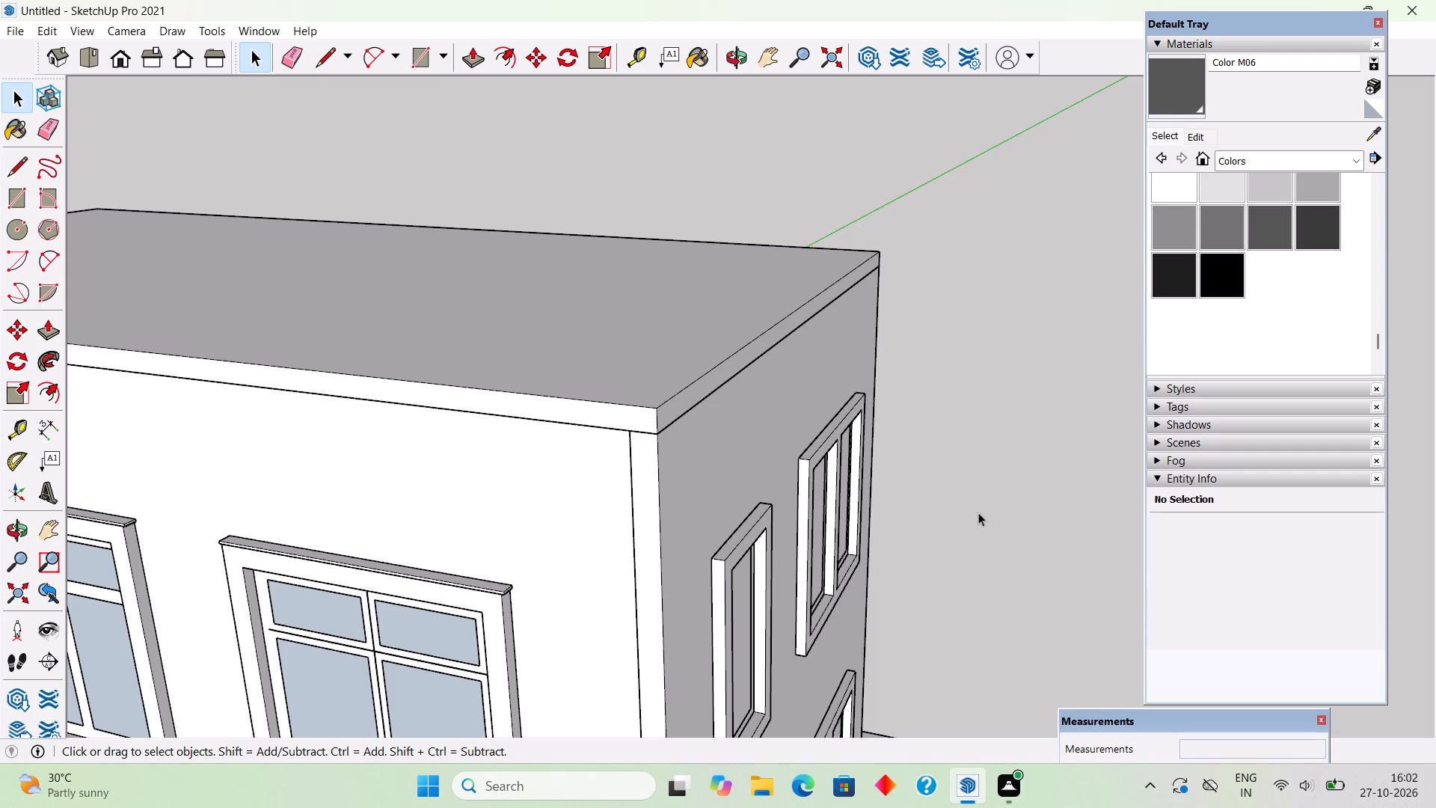
Make a group of the whole roof slab.
{"action": "middle_click_drag", "start_coordinate": [976, 510], "coordinate": [1013, 556]}
{"action": "scroll", "coordinate": [915, 234], "scroll_direction": "up", "scroll_amount": 8}
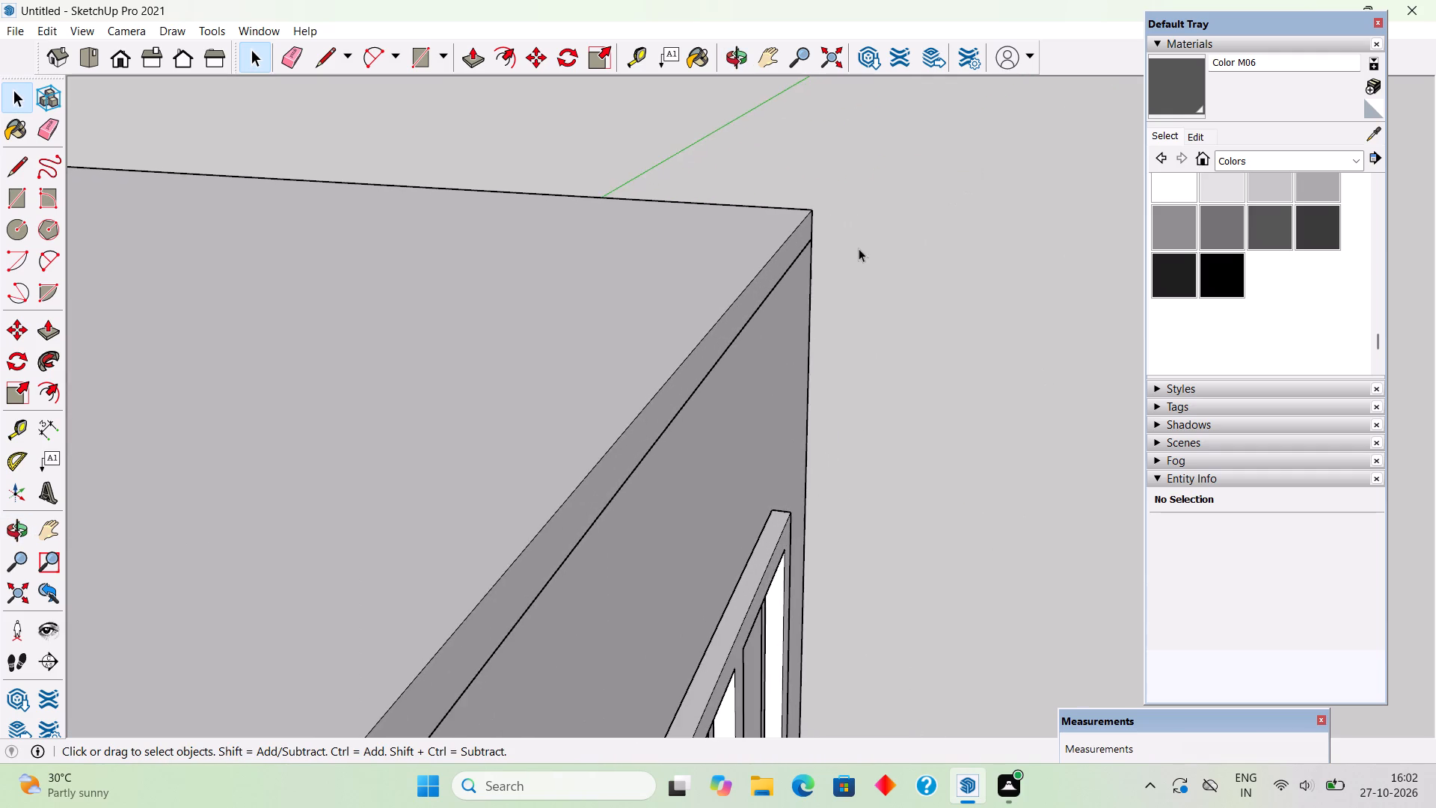
{"action": "middle_click_drag", "start_coordinate": [832, 212], "coordinate": [788, 123]}
{"action": "scroll", "coordinate": [792, 132], "scroll_direction": "down", "scroll_amount": 4}
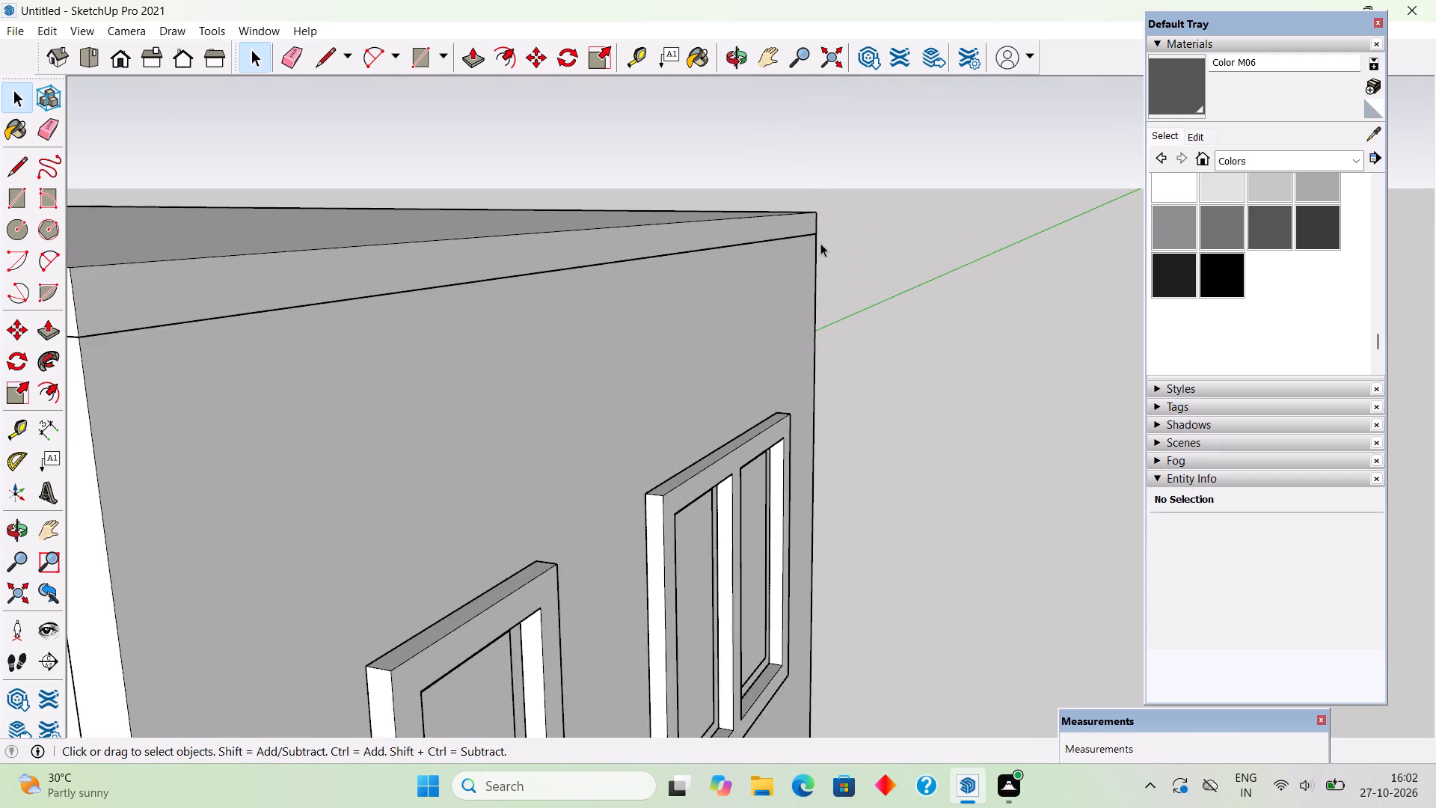
{"action": "scroll", "coordinate": [820, 243], "scroll_direction": "down", "scroll_amount": 10}
{"action": "middle_click_drag", "start_coordinate": [802, 287], "coordinate": [805, 245]}
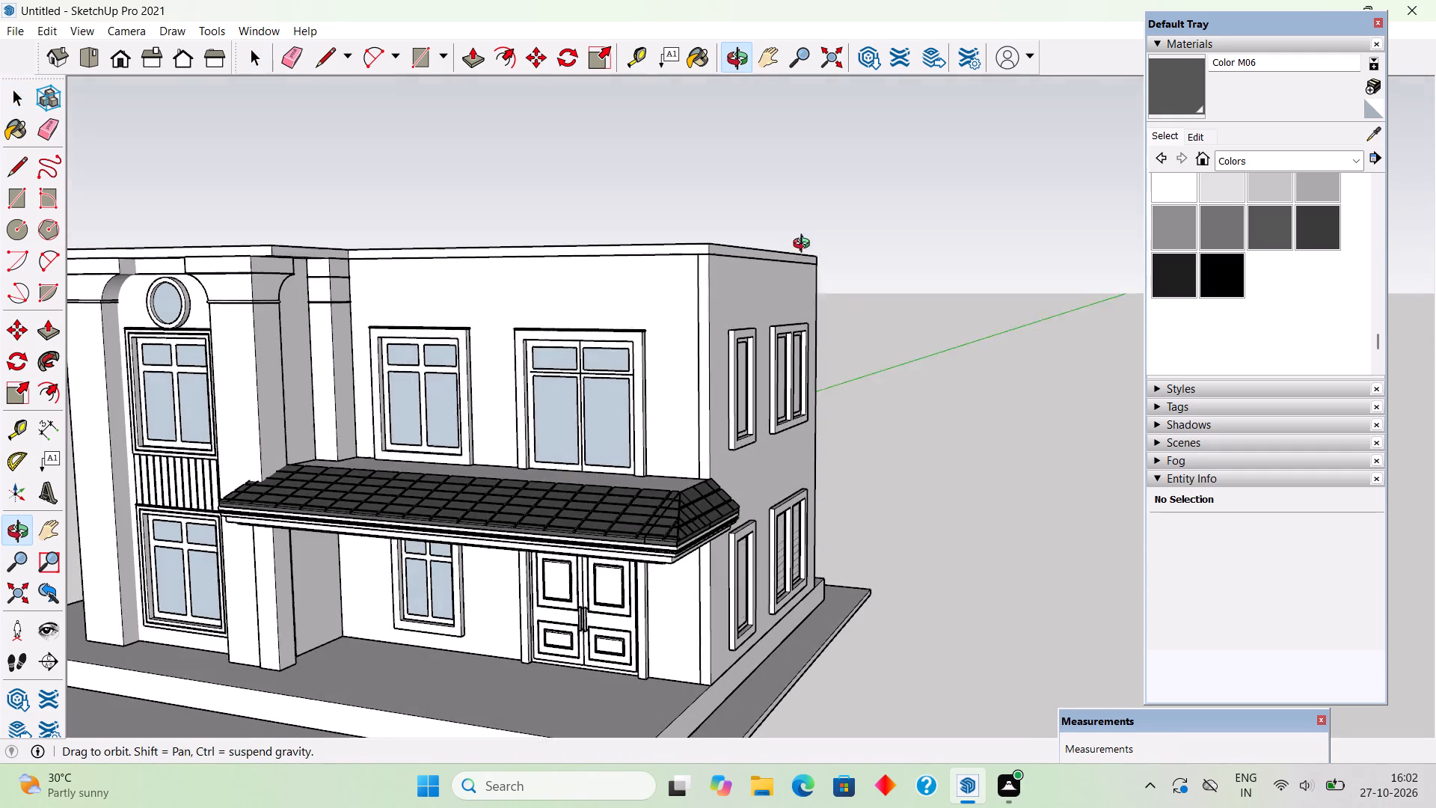
{"action": "middle_click_drag", "start_coordinate": [805, 245], "coordinate": [837, 315]}
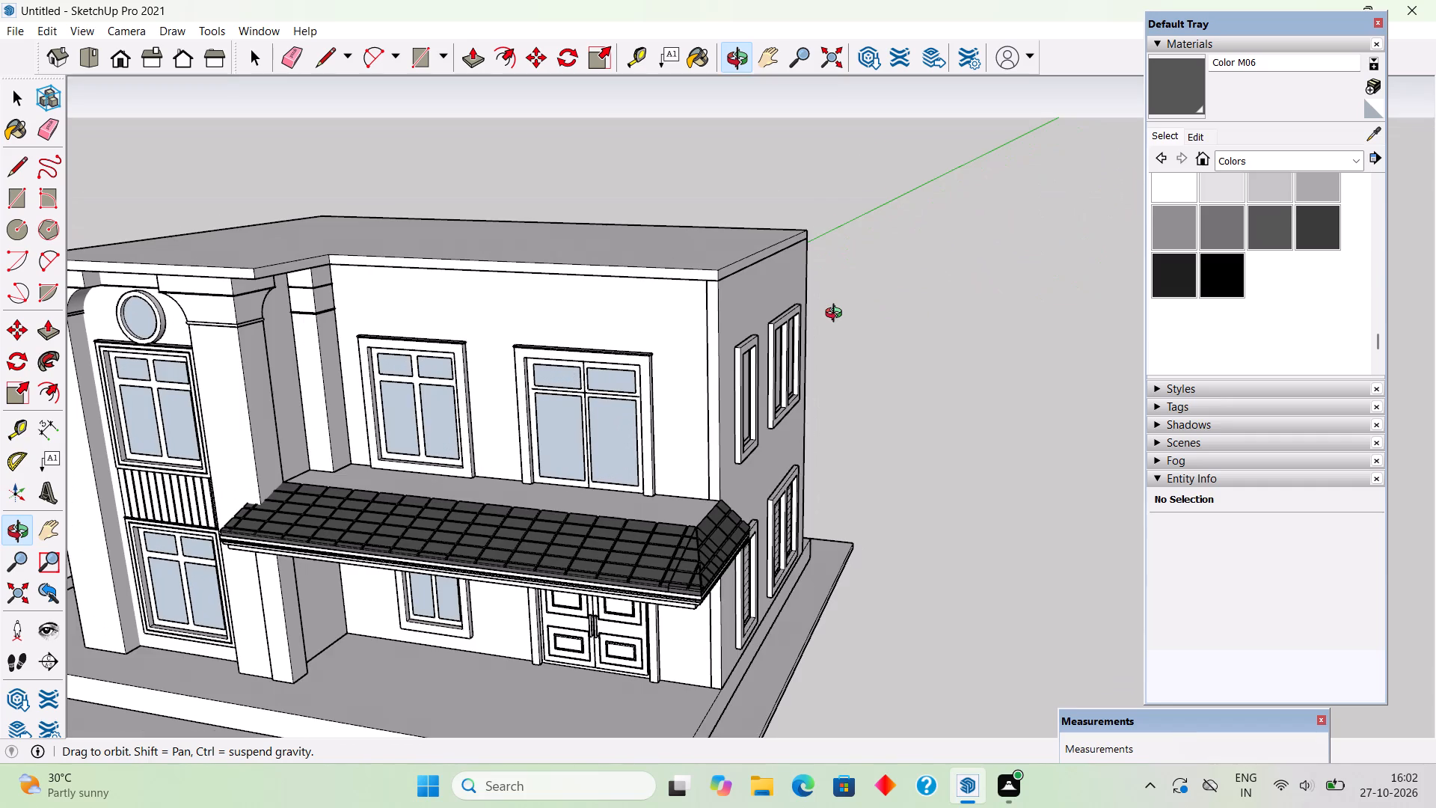
{"action": "middle_click_drag", "start_coordinate": [837, 315], "coordinate": [882, 350]}
{"action": "triple_click", "coordinate": [697, 247]}
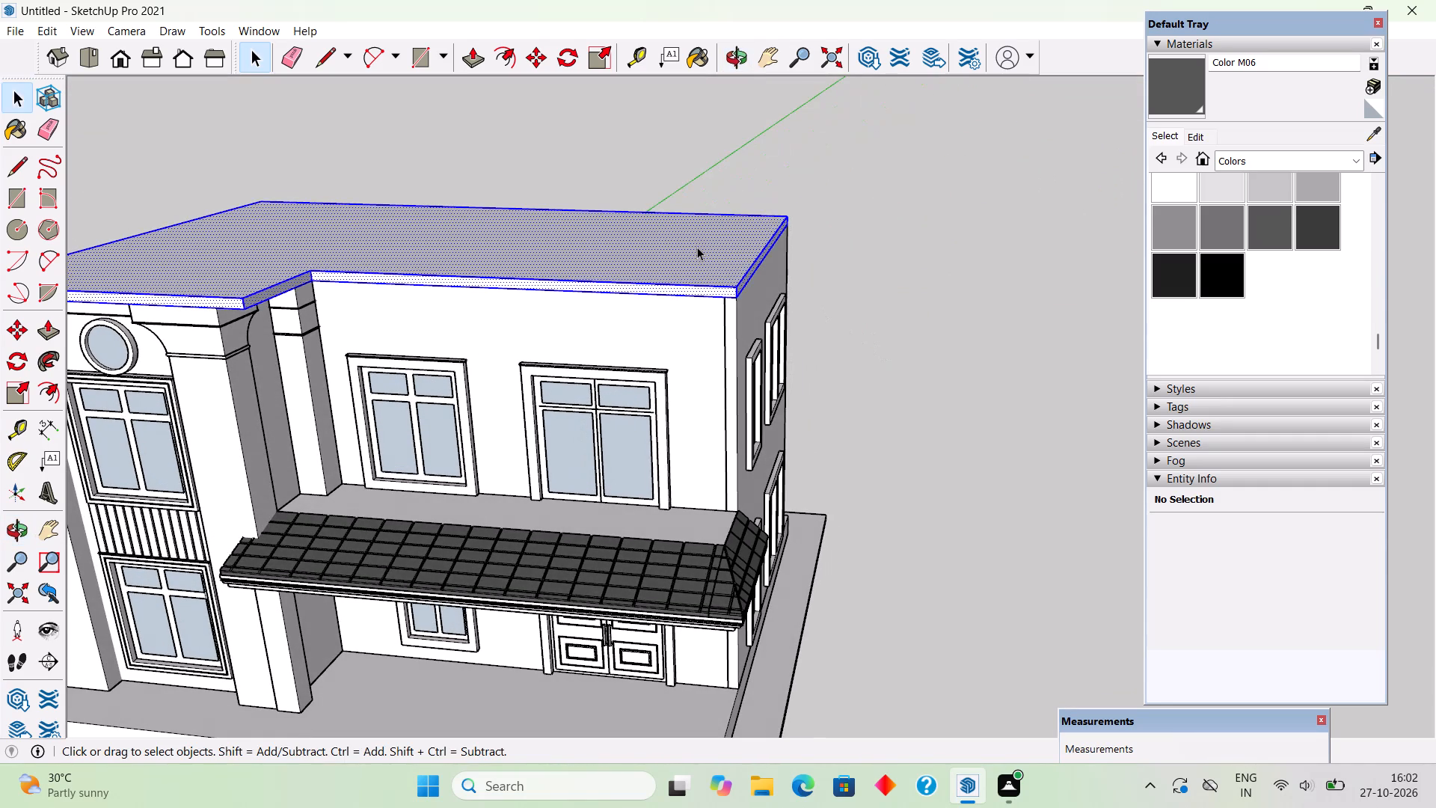
{"action": "right_click", "coordinate": [697, 247]}
{"action": "left_click", "coordinate": [743, 395]}
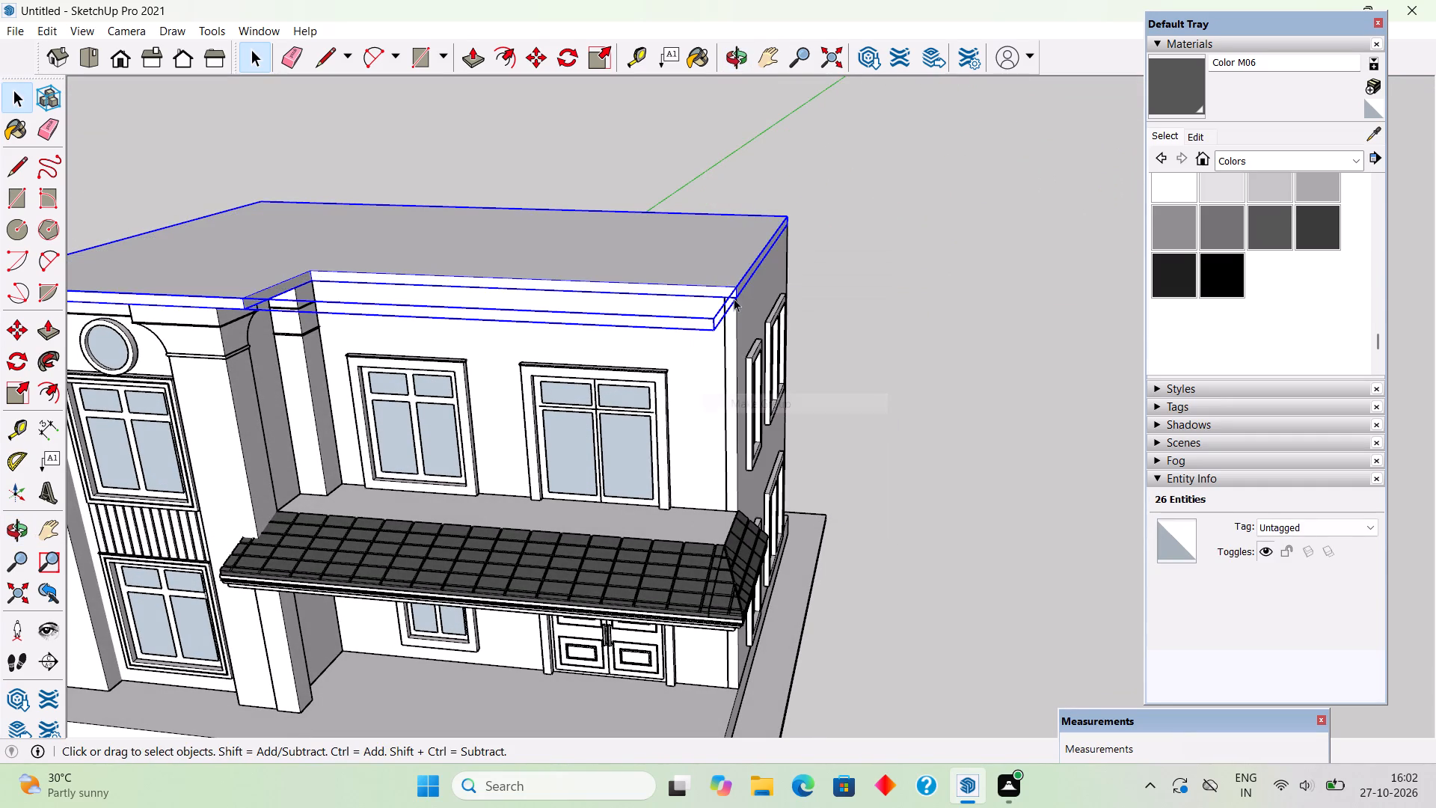
Inside the roof slab group, Push/Pull the slab's top face by 4", followed by a further 6".
{"action": "triple_click", "coordinate": [714, 242]}
{"action": "key", "text": "p"}
{"action": "left_click", "coordinate": [714, 242]}
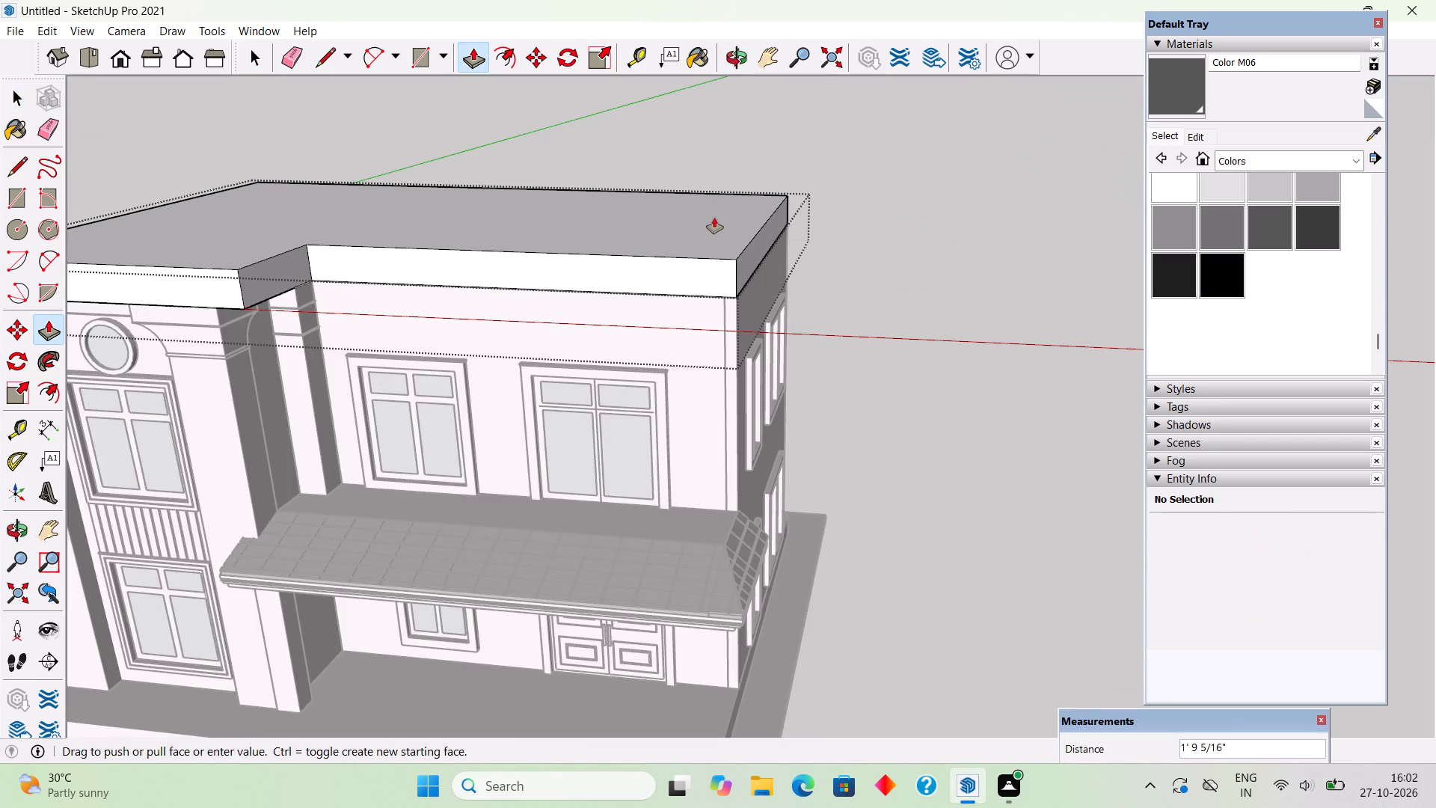
{"action": "type", "text": "4\""}
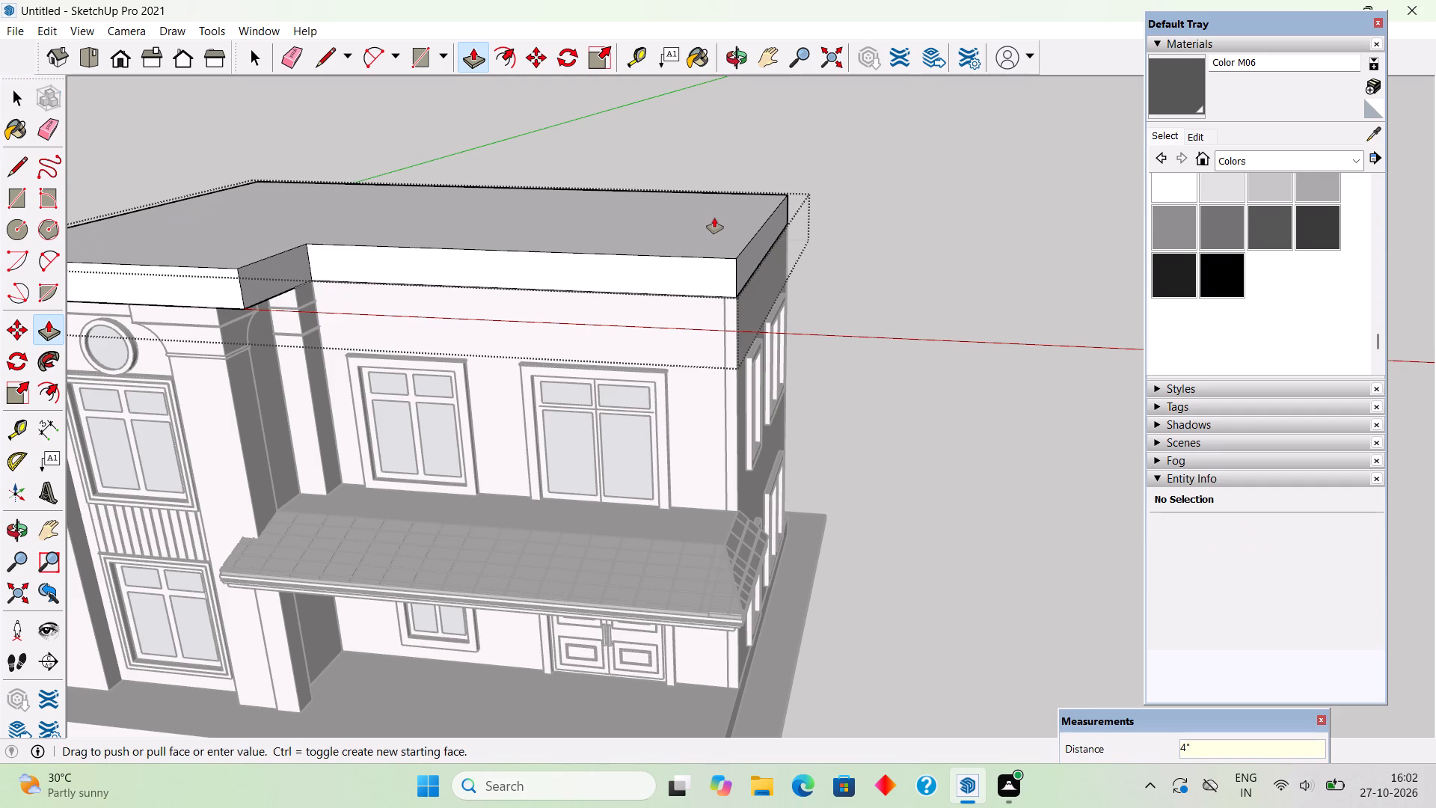
{"action": "key", "text": "Return"}
{"action": "left_click", "coordinate": [722, 244]}
{"action": "type", "text": "6\""}
{"action": "key", "text": "Return"}
{"action": "key", "text": "space"}
{"action": "middle_click_drag", "start_coordinate": [737, 280], "coordinate": [654, 222]}
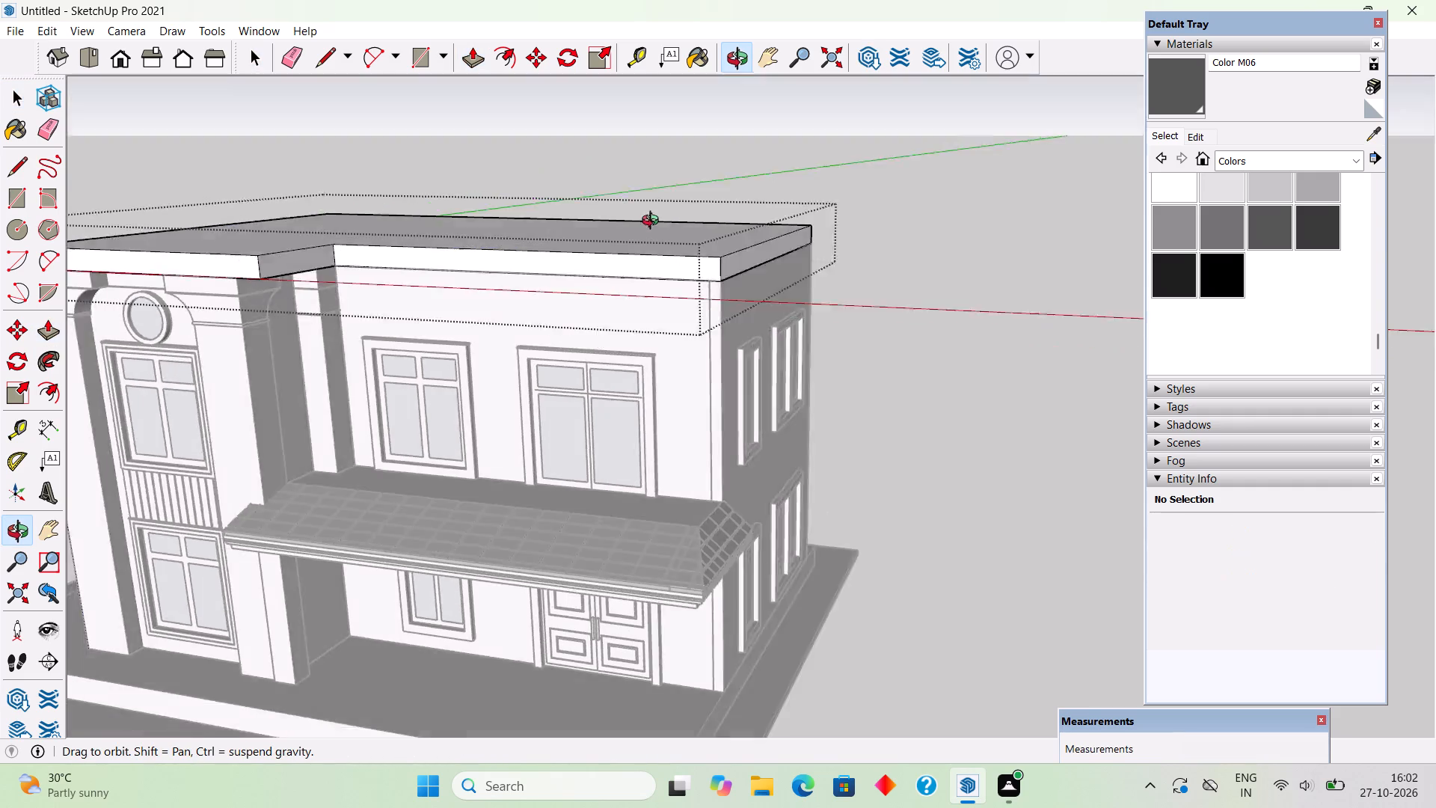
{"action": "middle_click_drag", "start_coordinate": [654, 222], "coordinate": [740, 222]}
{"action": "left_click", "coordinate": [864, 192]}
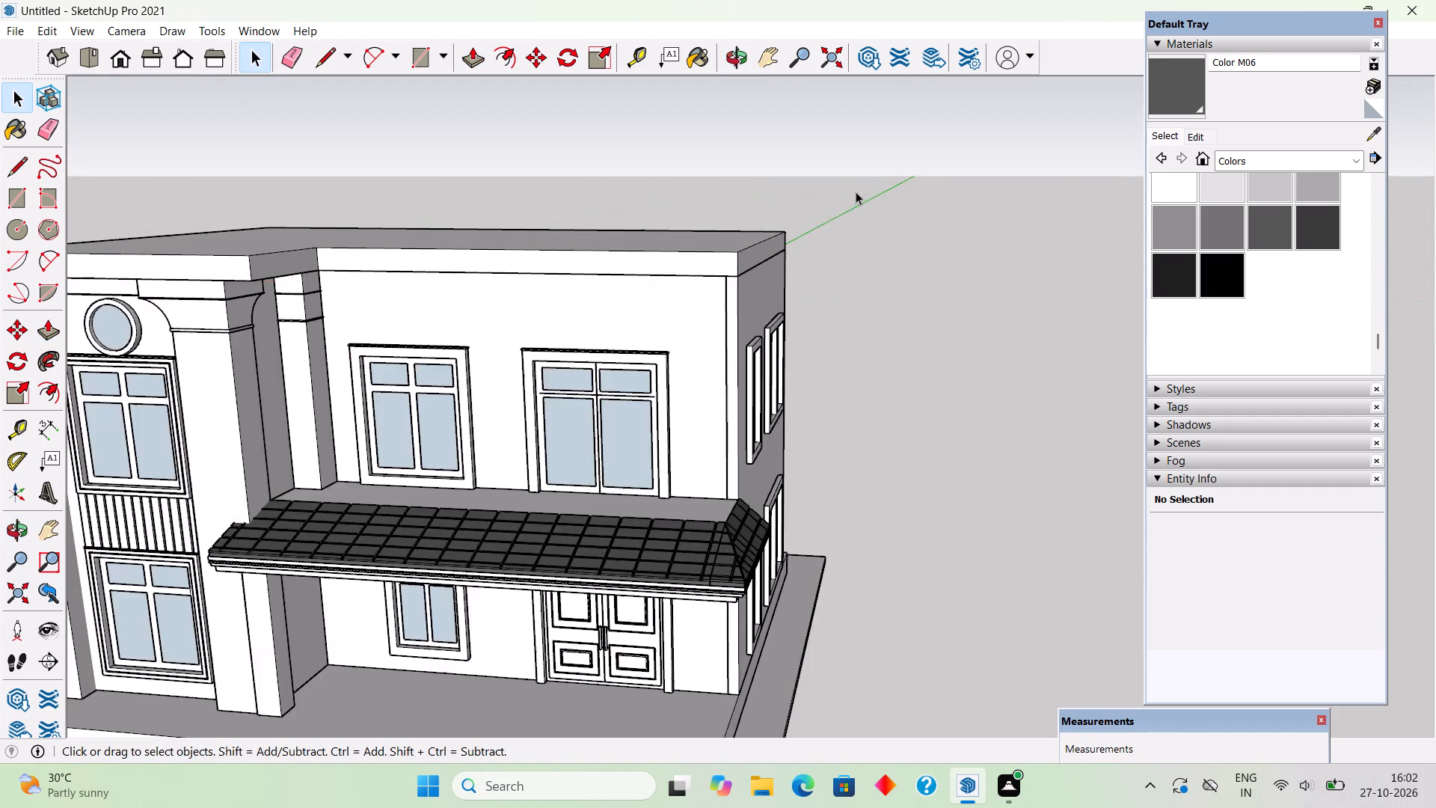
Create guide lines along the bottom and top edges of the roof slab's rear face with the Tape Measure tool.
{"action": "scroll", "coordinate": [820, 207], "scroll_direction": "up", "scroll_amount": 8}
{"action": "middle_click_drag", "start_coordinate": [705, 254], "coordinate": [633, 259]}
{"action": "double_click", "coordinate": [639, 305]}
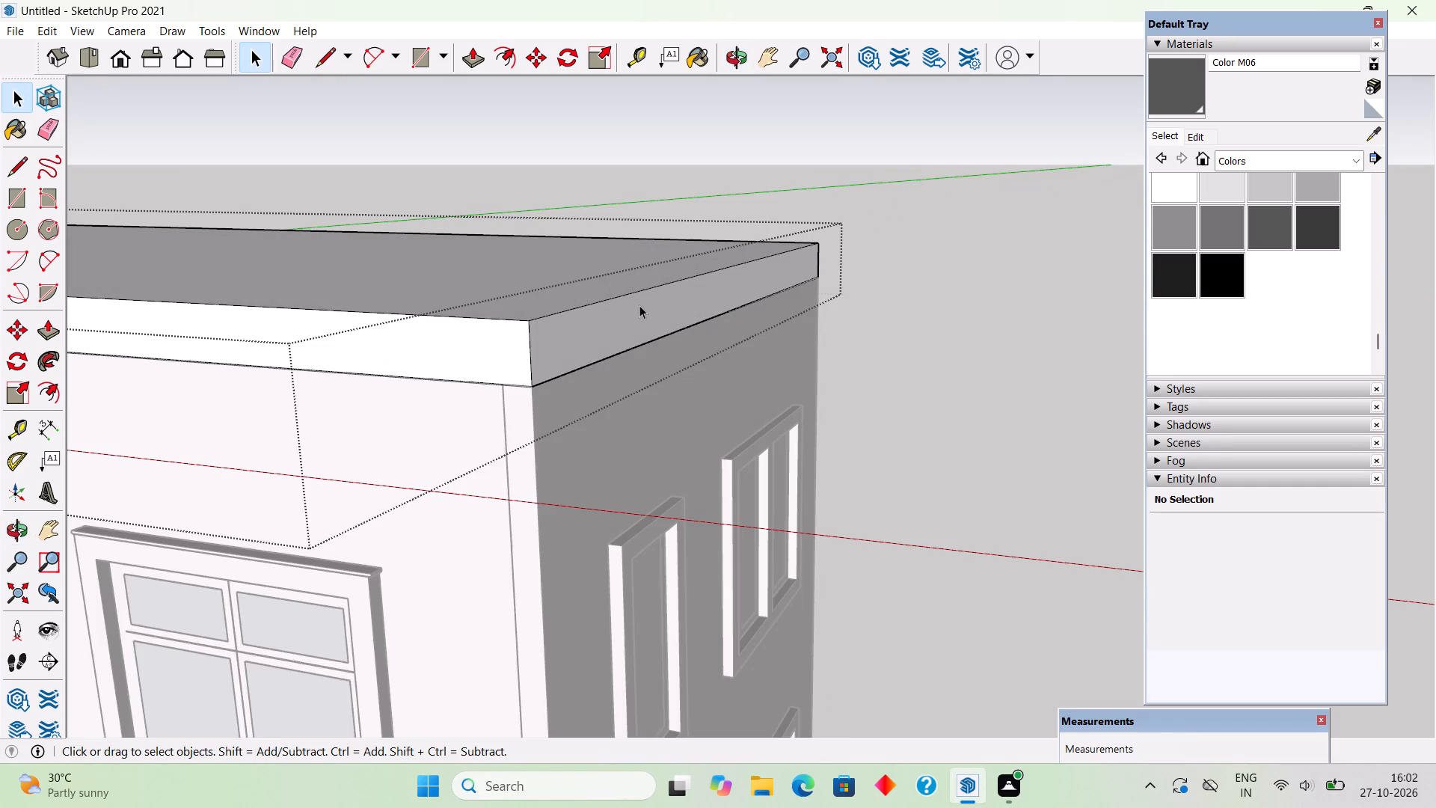
{"action": "left_click", "coordinate": [886, 297]}
{"action": "scroll", "coordinate": [848, 268], "scroll_direction": "up", "scroll_amount": 1}
{"action": "middle_click_drag", "start_coordinate": [779, 283], "coordinate": [680, 201]}
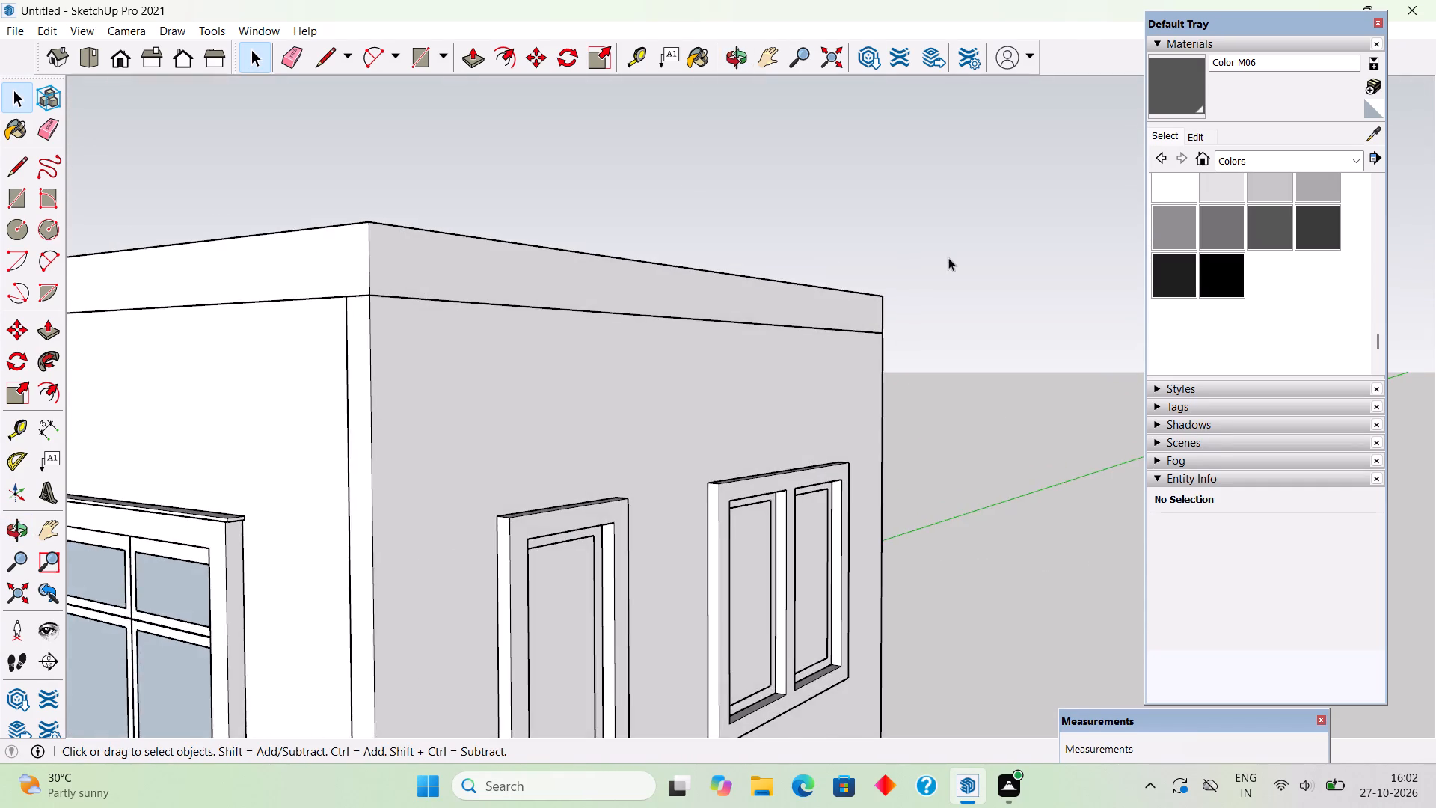
{"action": "scroll", "coordinate": [948, 257], "scroll_direction": "up", "scroll_amount": 5}
{"action": "scroll", "coordinate": [887, 320], "scroll_direction": "up", "scroll_amount": 3}
{"action": "middle_click_drag", "start_coordinate": [878, 352], "coordinate": [985, 391]}
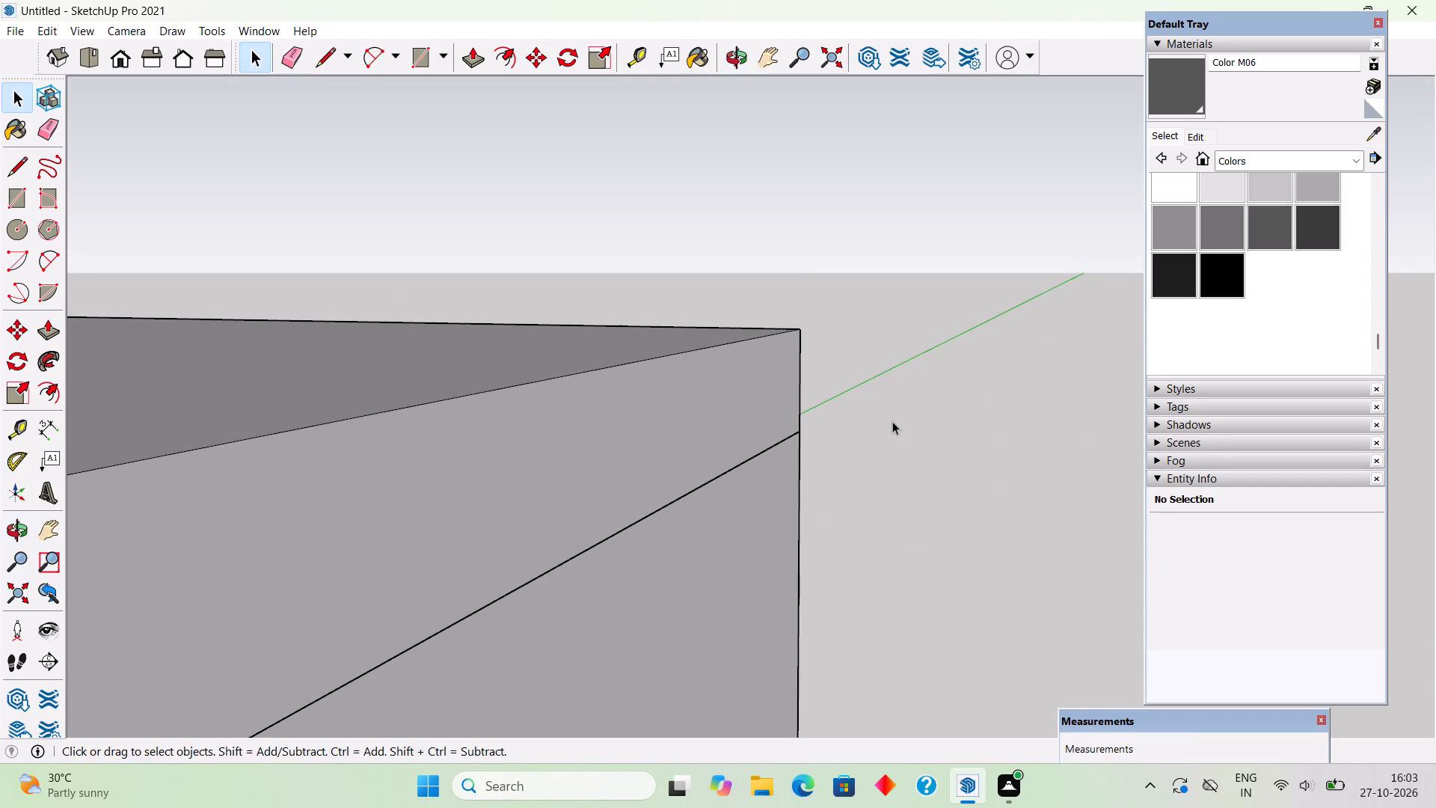
{"action": "middle_click_drag", "start_coordinate": [758, 391], "coordinate": [45, 386]}
{"action": "middle_click_drag", "start_coordinate": [969, 440], "coordinate": [835, 456]}
{"action": "scroll", "coordinate": [833, 456], "scroll_direction": "down", "scroll_amount": 2}
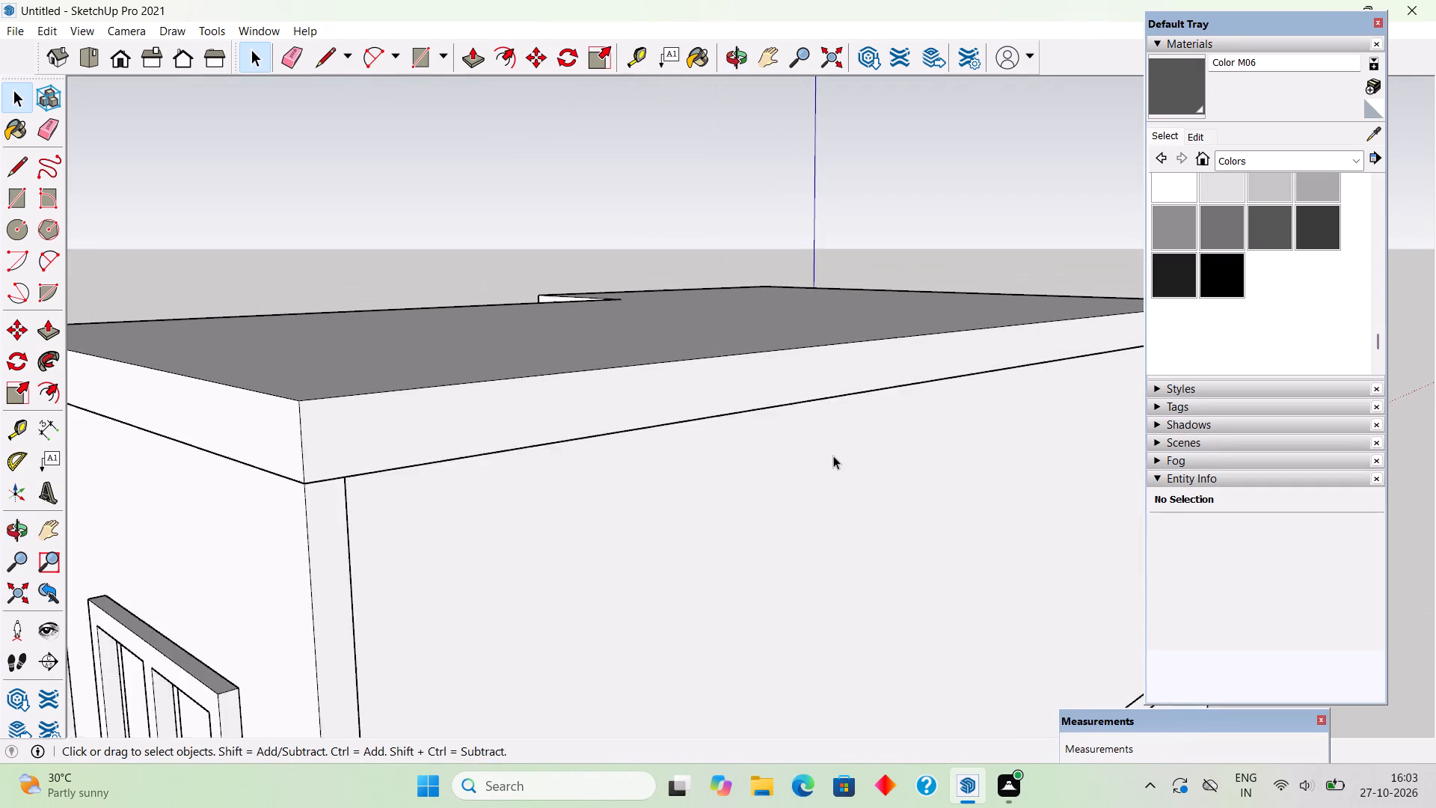
{"action": "scroll", "coordinate": [833, 456], "scroll_direction": "down", "scroll_amount": 1}
{"action": "key", "text": "t"}
{"action": "double_click", "coordinate": [588, 456]}
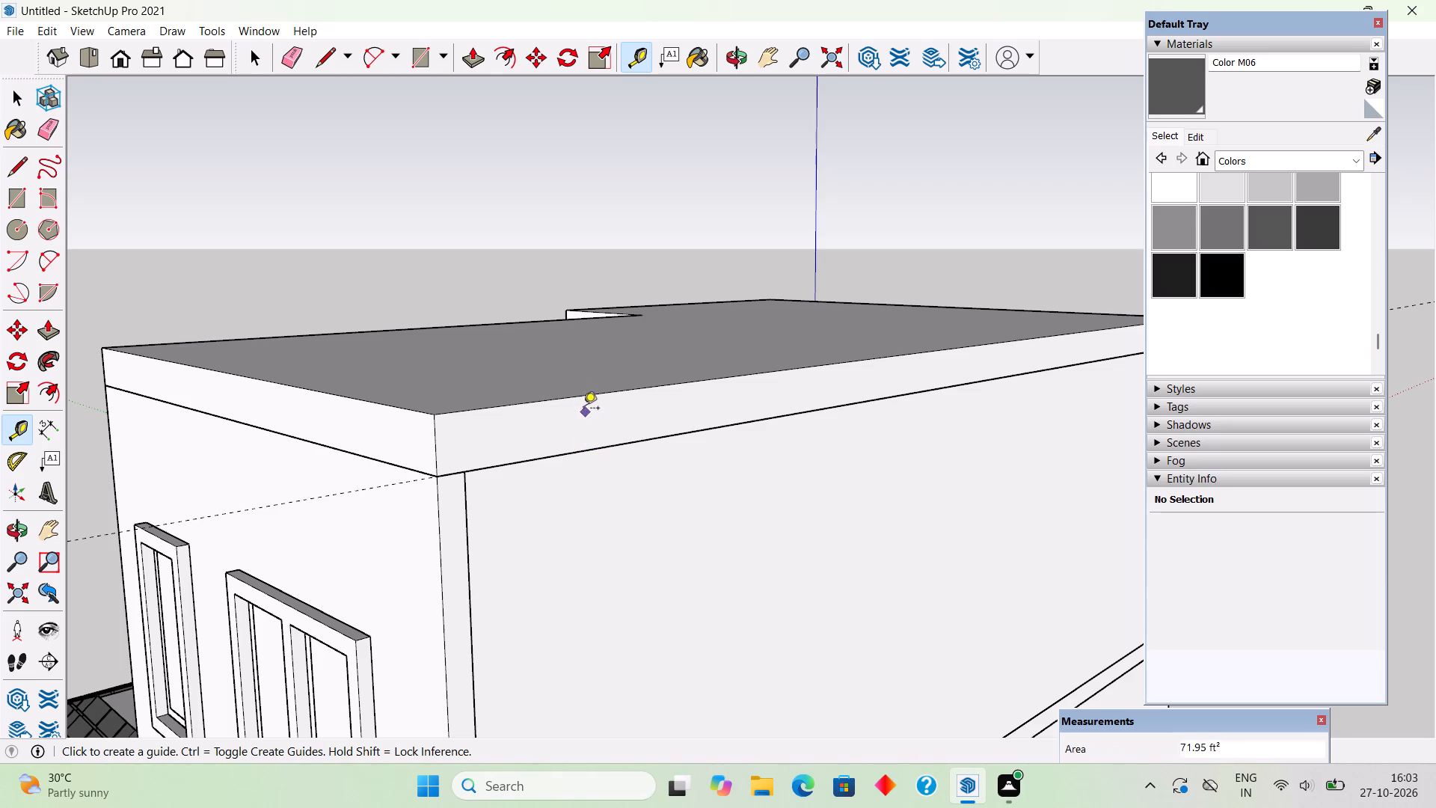
{"action": "double_click", "coordinate": [577, 399]}
Draw a 1.5' line along the red axis outward from the slab's top rear corner, following the upper guide.
{"action": "middle_click_drag", "start_coordinate": [545, 459], "coordinate": [960, 446]}
{"action": "scroll", "coordinate": [960, 446], "scroll_direction": "down", "scroll_amount": 5}
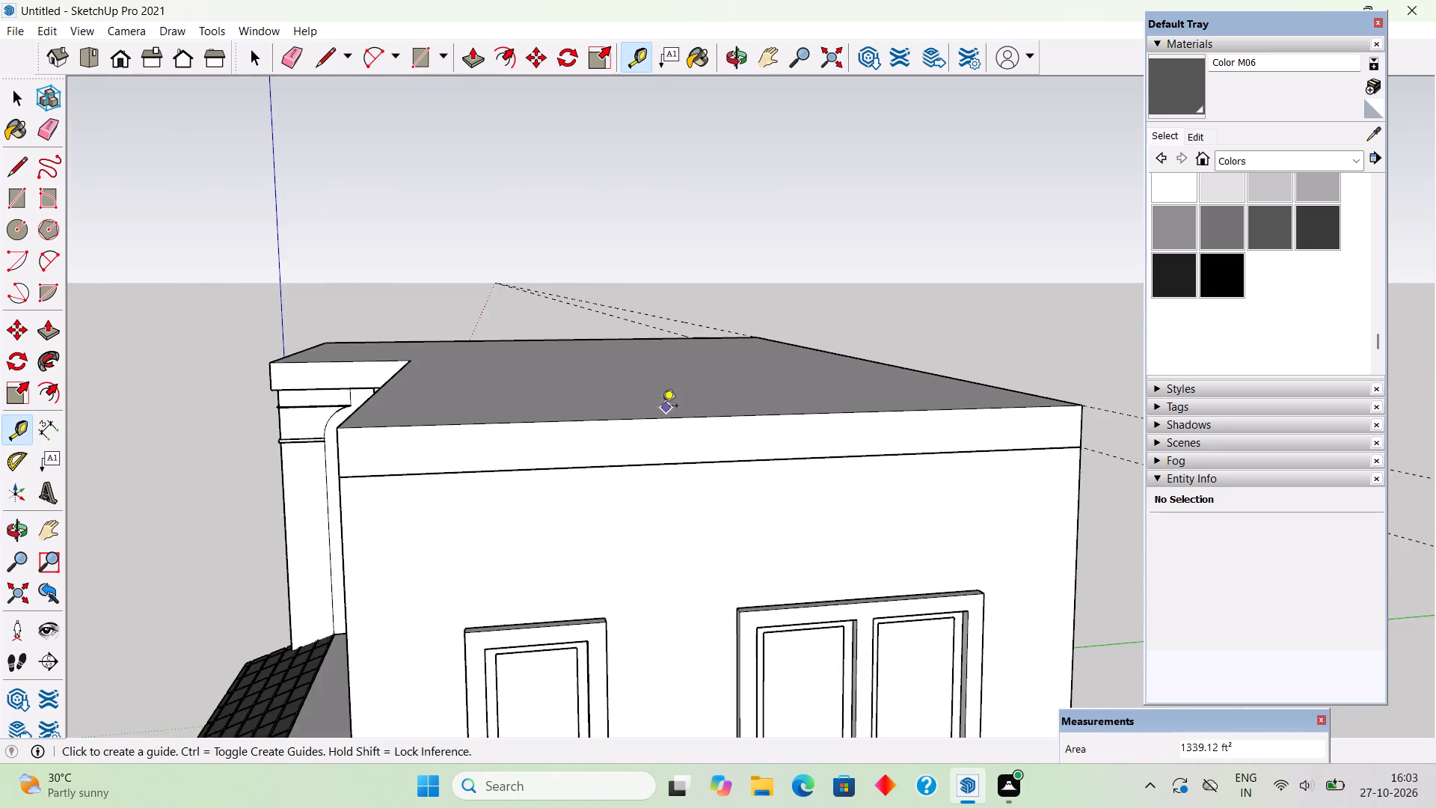
{"action": "scroll", "coordinate": [662, 407], "scroll_direction": "down", "scroll_amount": 4}
{"action": "middle_click_drag", "start_coordinate": [430, 435], "coordinate": [740, 450]}
{"action": "key", "text": "space"}
{"action": "scroll", "coordinate": [653, 378], "scroll_direction": "down", "scroll_amount": 5}
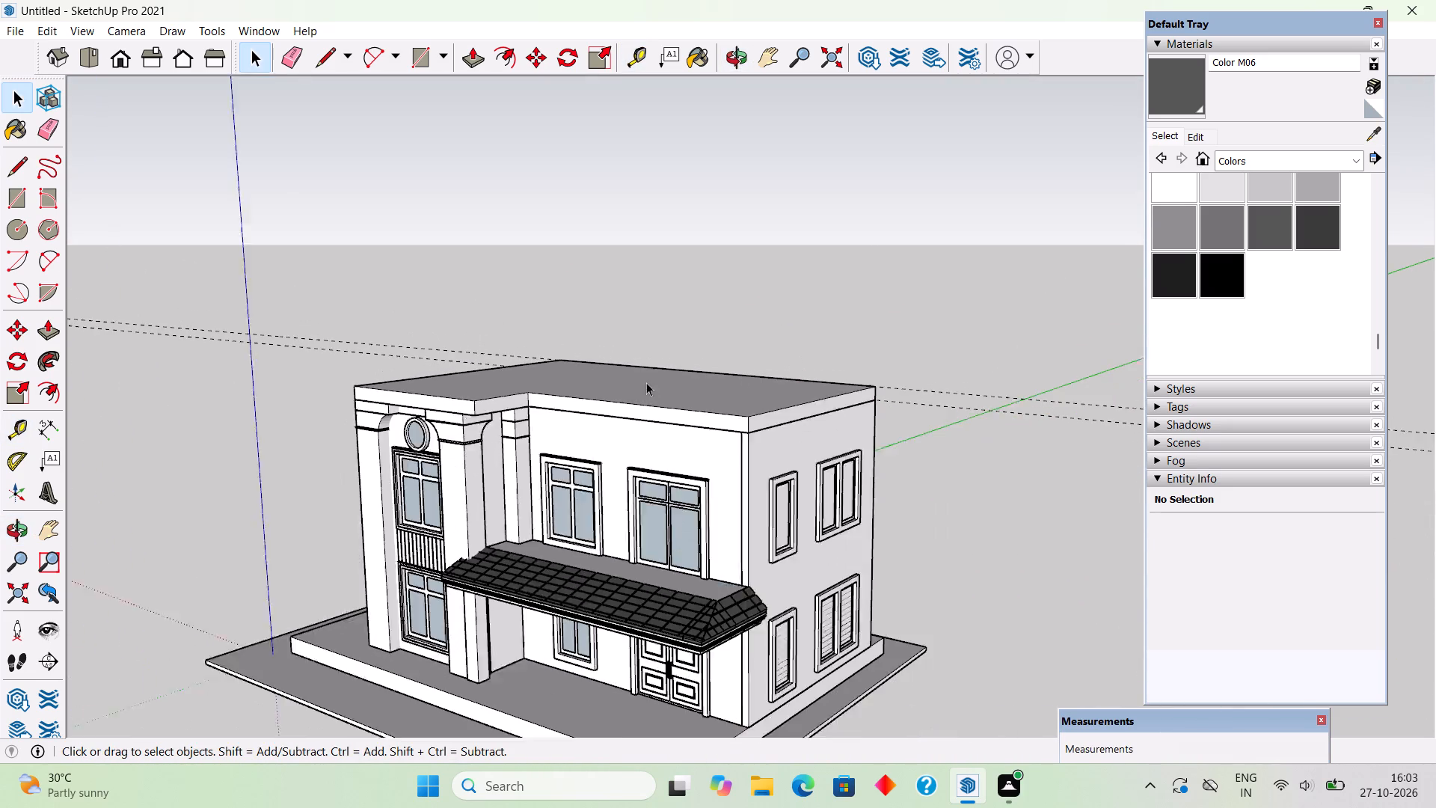
{"action": "scroll", "coordinate": [646, 382], "scroll_direction": "down", "scroll_amount": 1}
{"action": "scroll", "coordinate": [1048, 447], "scroll_direction": "up", "scroll_amount": 6}
{"action": "middle_click_drag", "start_coordinate": [733, 400], "coordinate": [835, 402]}
{"action": "scroll", "coordinate": [869, 346], "scroll_direction": "up", "scroll_amount": 4}
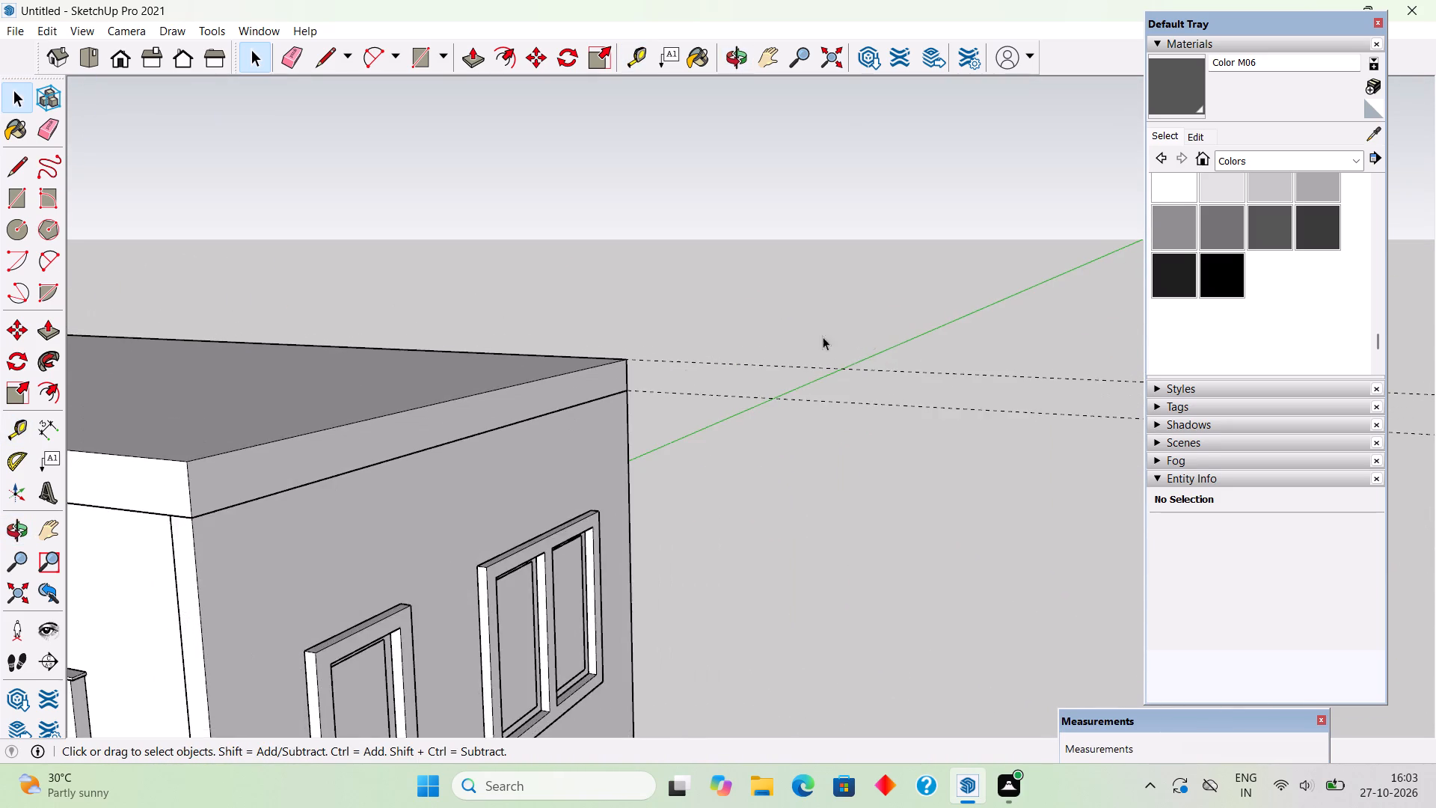
{"action": "scroll", "coordinate": [823, 337], "scroll_direction": "up", "scroll_amount": 7}
{"action": "scroll", "coordinate": [616, 382], "scroll_direction": "up", "scroll_amount": 2}
{"action": "key", "text": "l"}
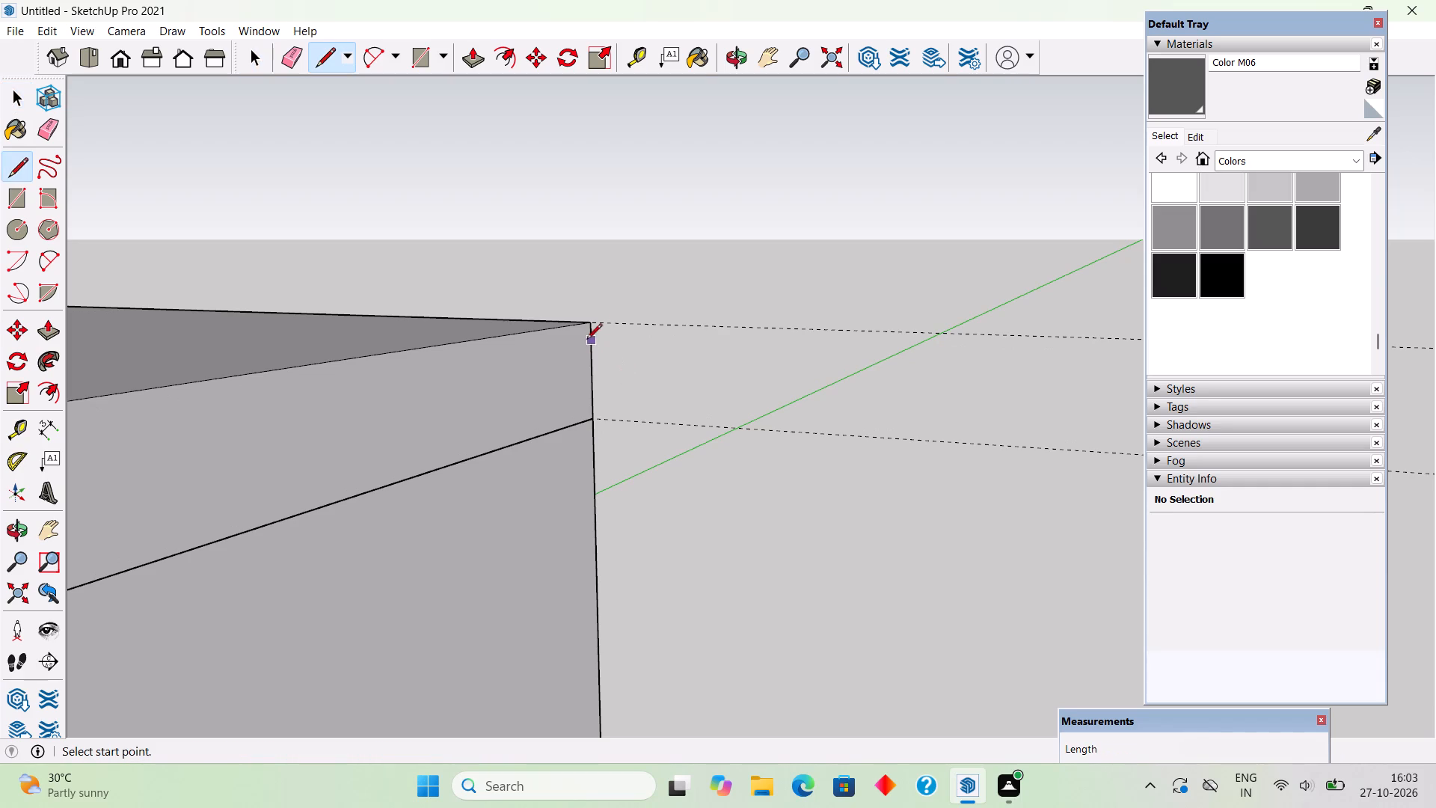
{"action": "left_click", "coordinate": [592, 321]}
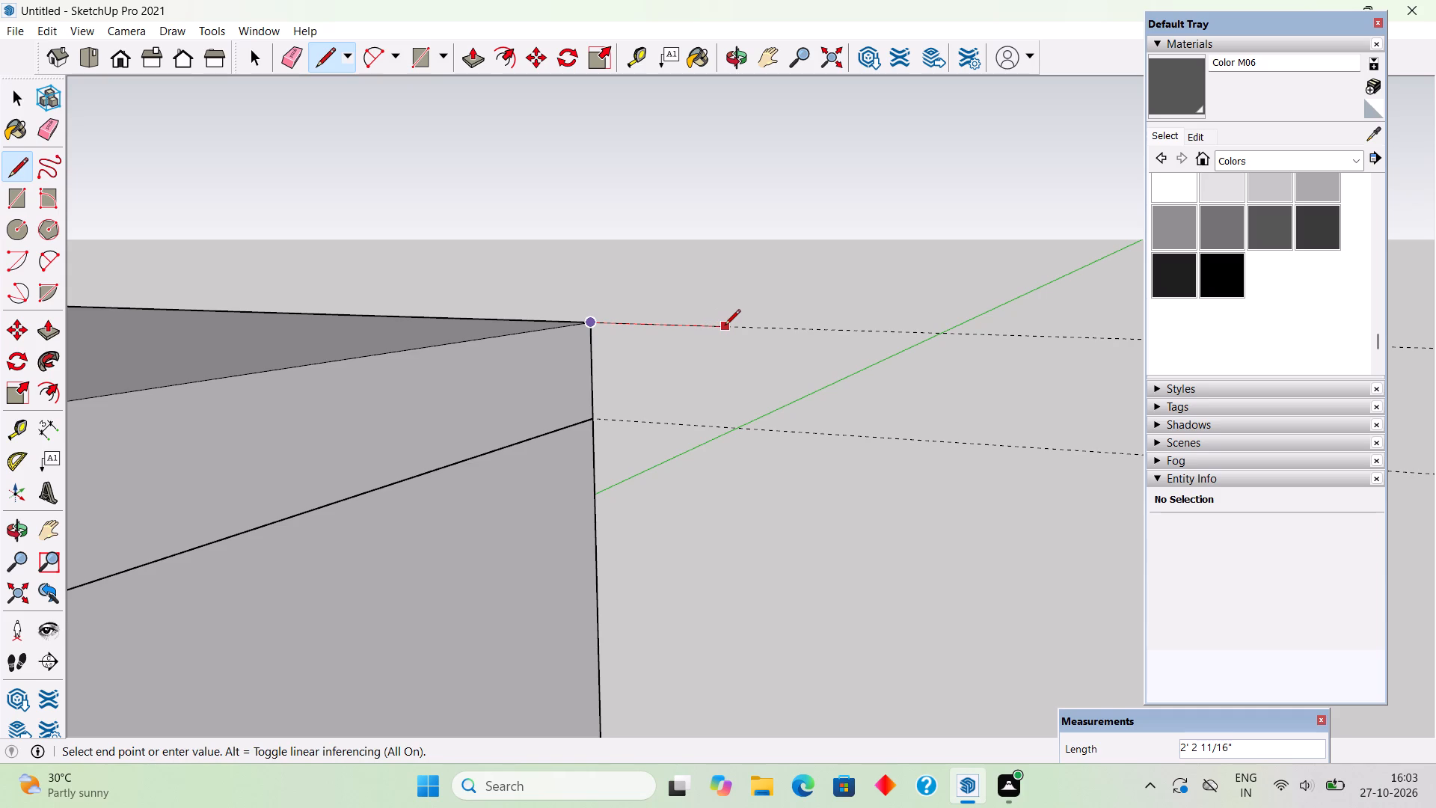
{"action": "type", "text": "1.5"}
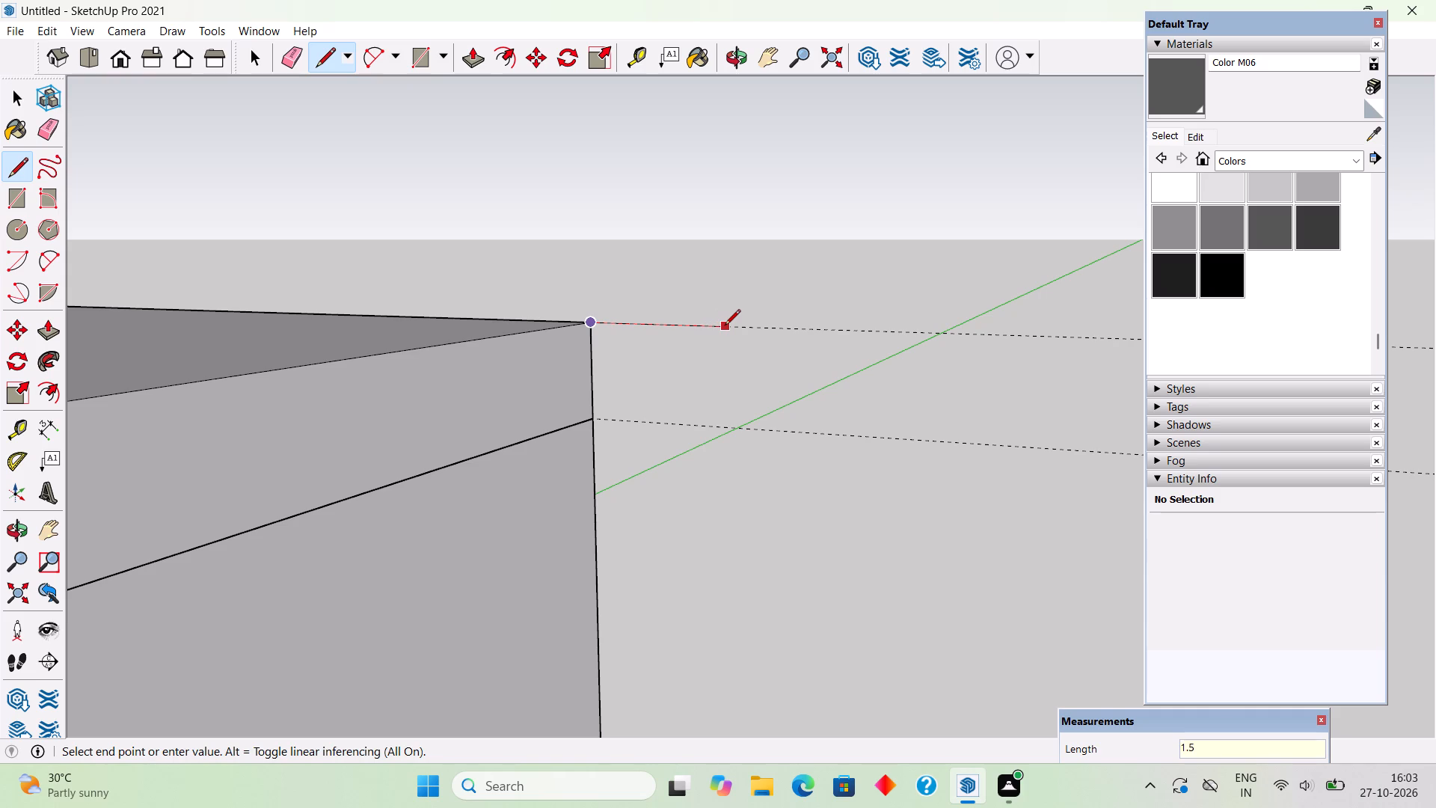
{"action": "key", "text": "apostrophe"}
{"action": "key", "text": "Return"}
Continue the stepped cornice profile from the line's outer end: 2" down, 2" outward, 2" down and 4" back inward.
{"action": "scroll", "coordinate": [666, 354], "scroll_direction": "up", "scroll_amount": 5}
{"action": "scroll", "coordinate": [706, 326], "scroll_direction": "down", "scroll_amount": 4}
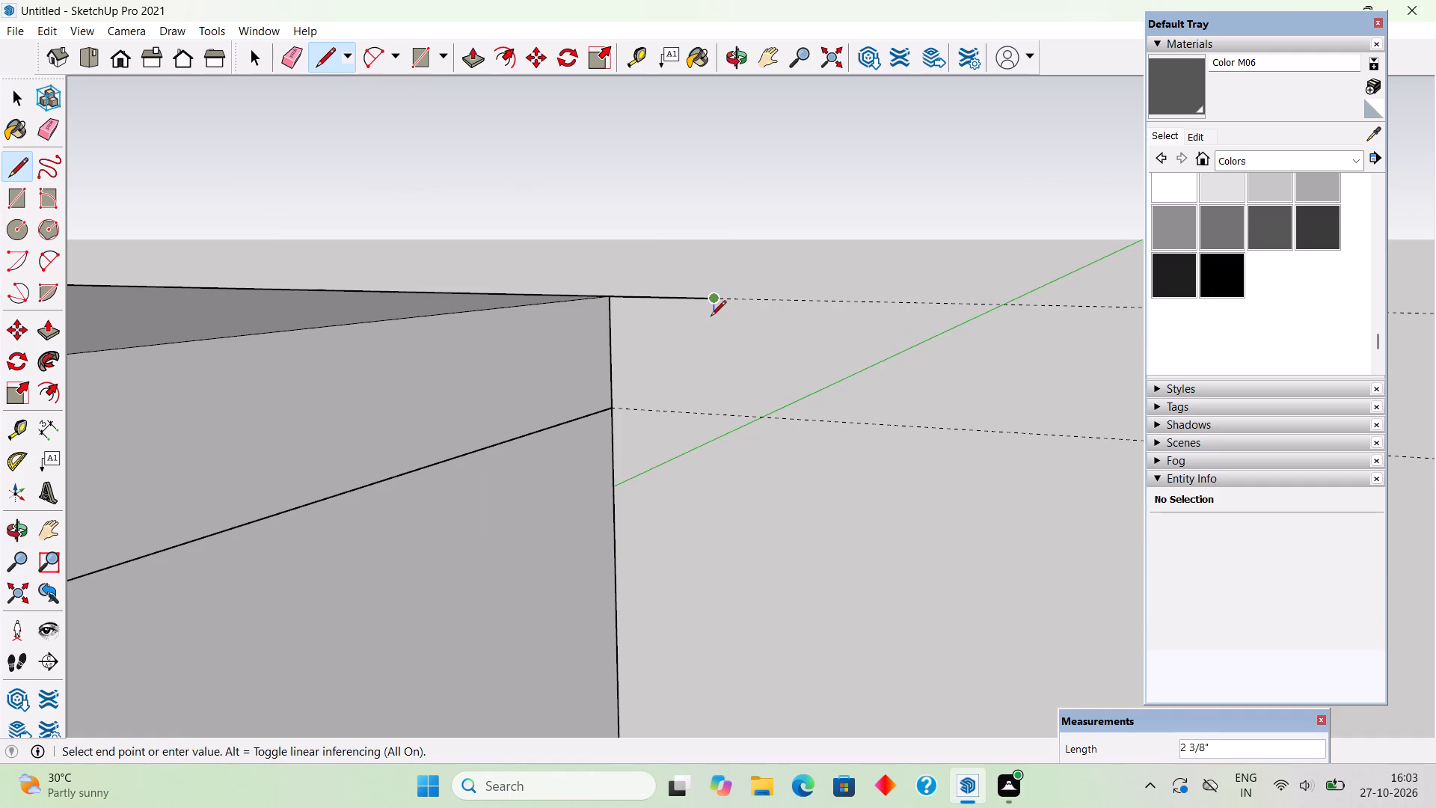
{"action": "type", "text": "2\""}
{"action": "key", "text": "Return"}
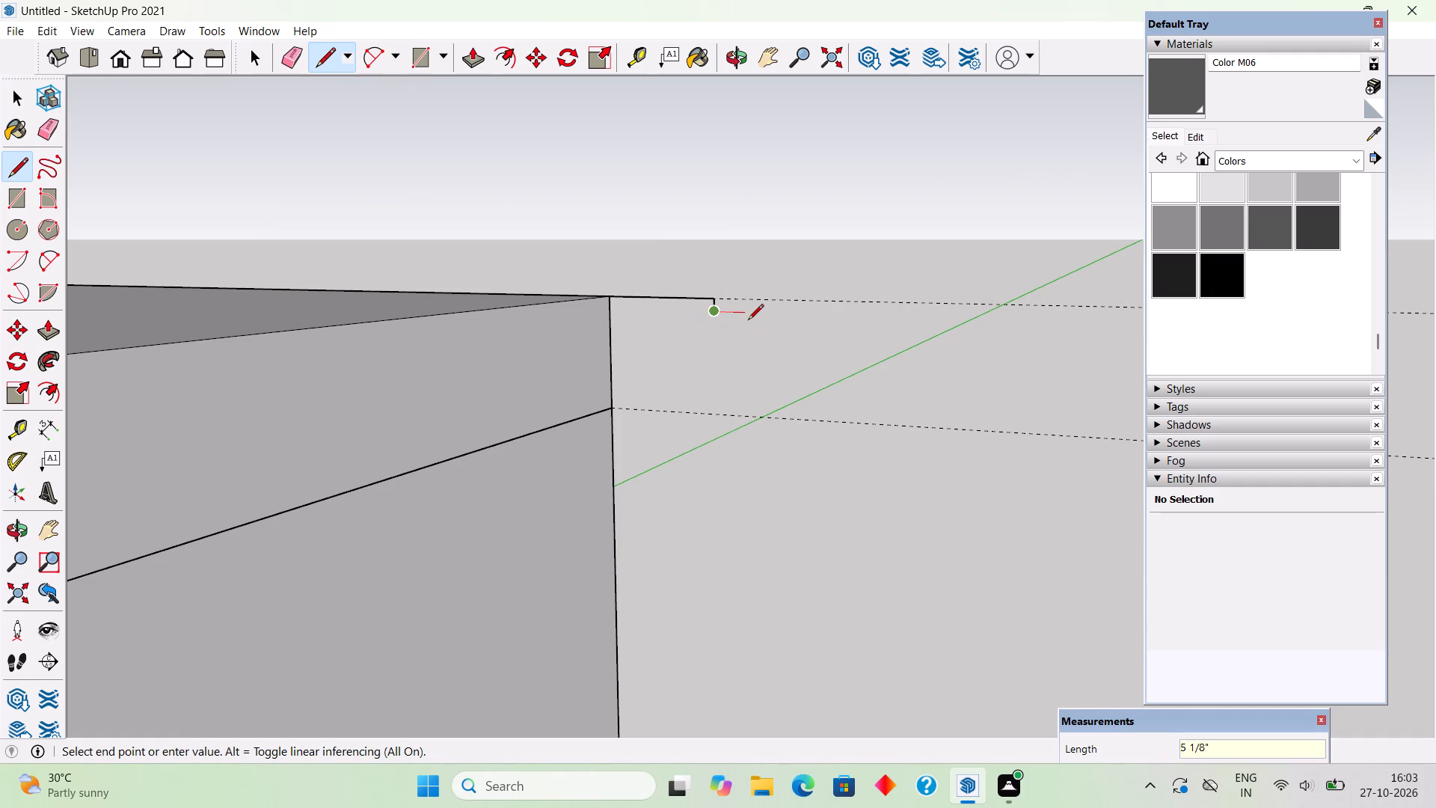
{"action": "type", "text": "2\""}
{"action": "key", "text": "Return"}
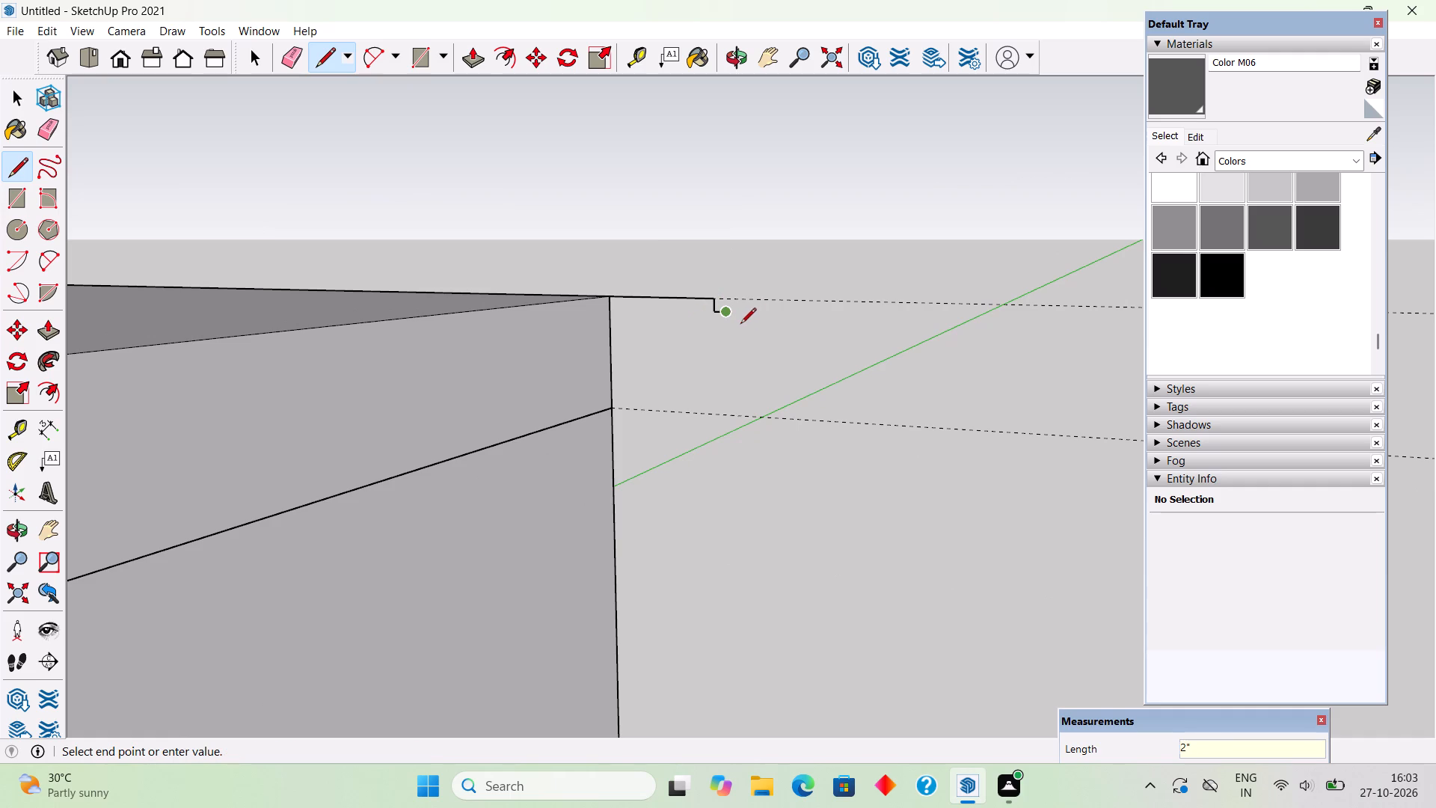
{"action": "type", "text": "2\""}
{"action": "key", "text": "Return"}
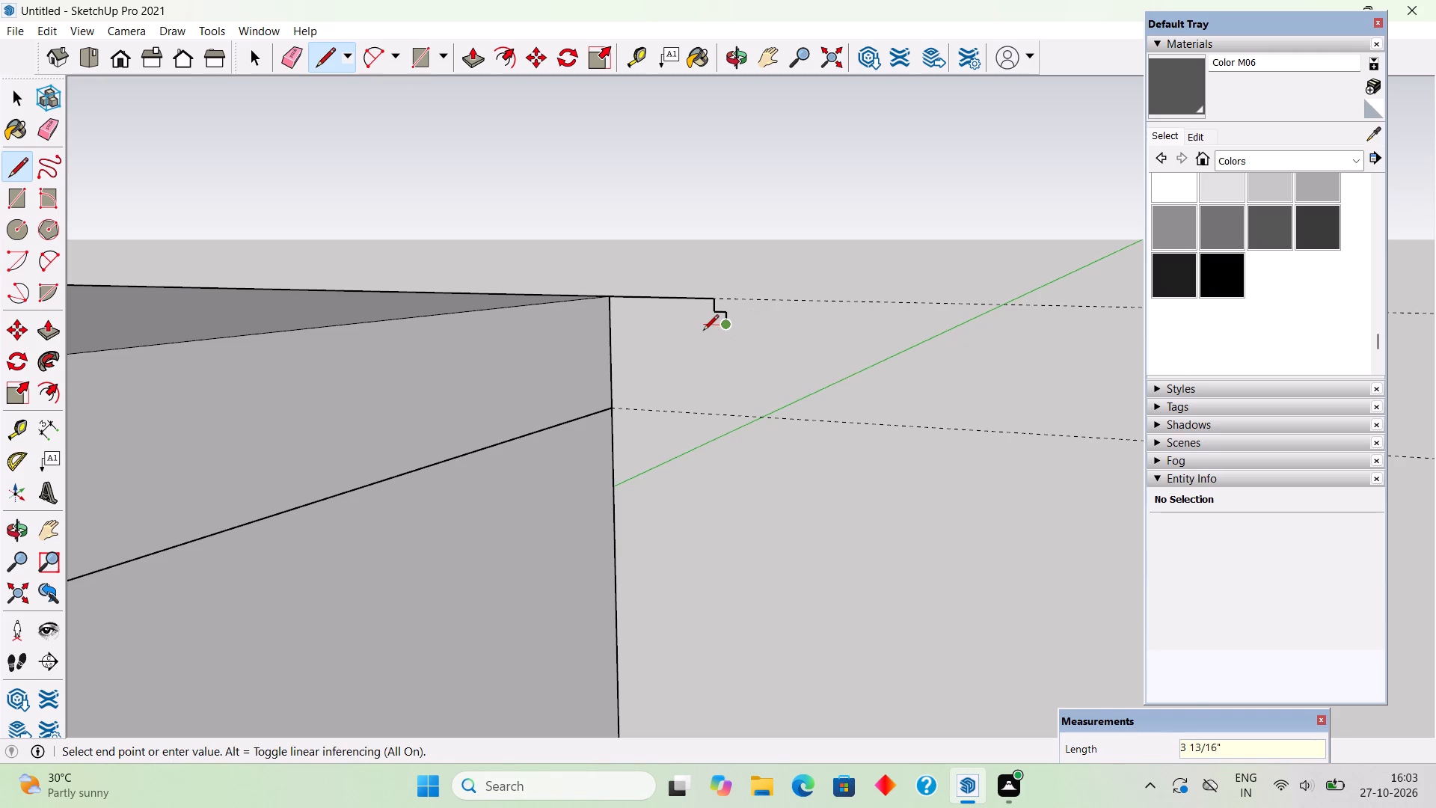
{"action": "type", "text": "4\""}
{"action": "key", "text": "Return"}
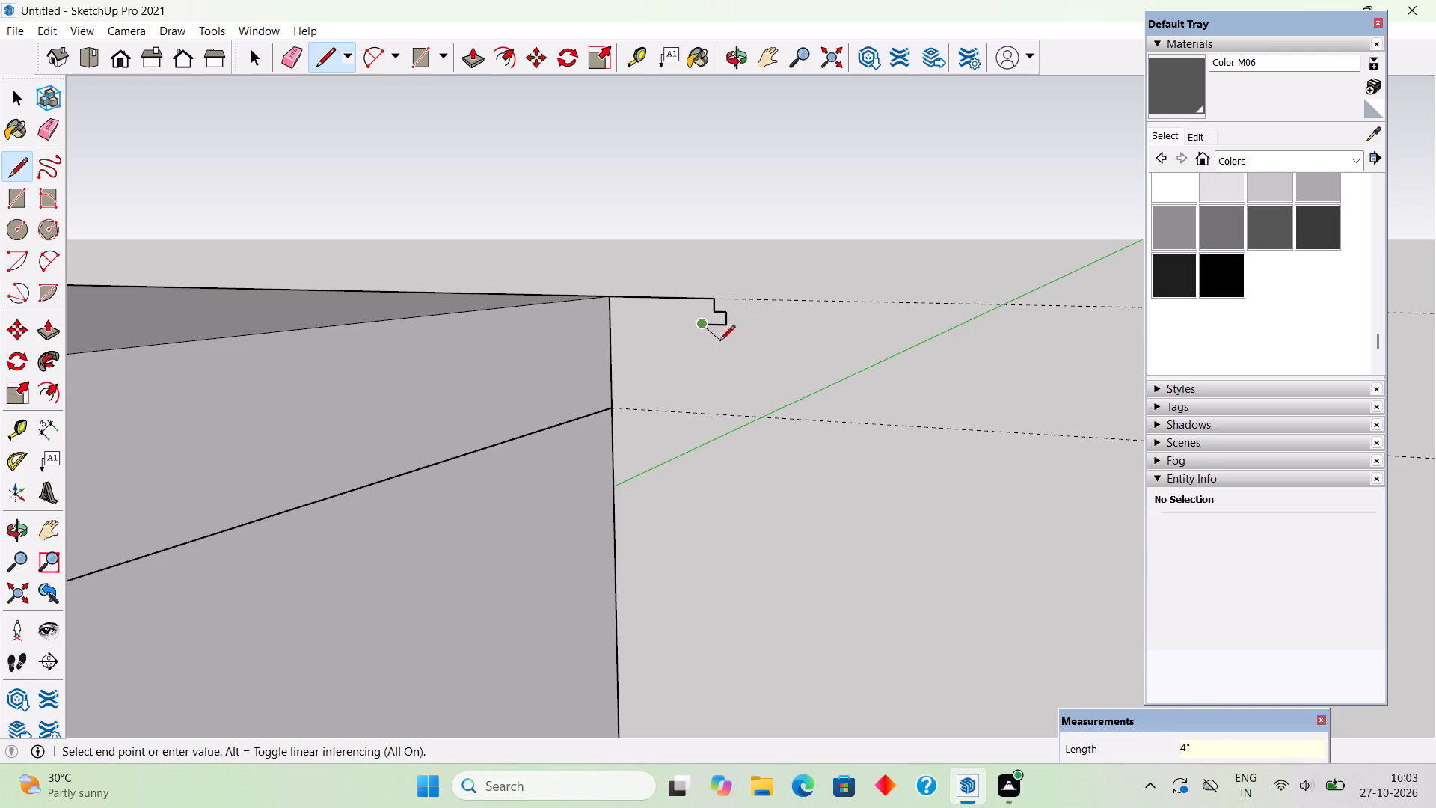
Extend the cornice profile 2" down, 4" plus 1" outward, 2" down, and two 8" segments inward toward the slab.
{"action": "type", "text": "2\""}
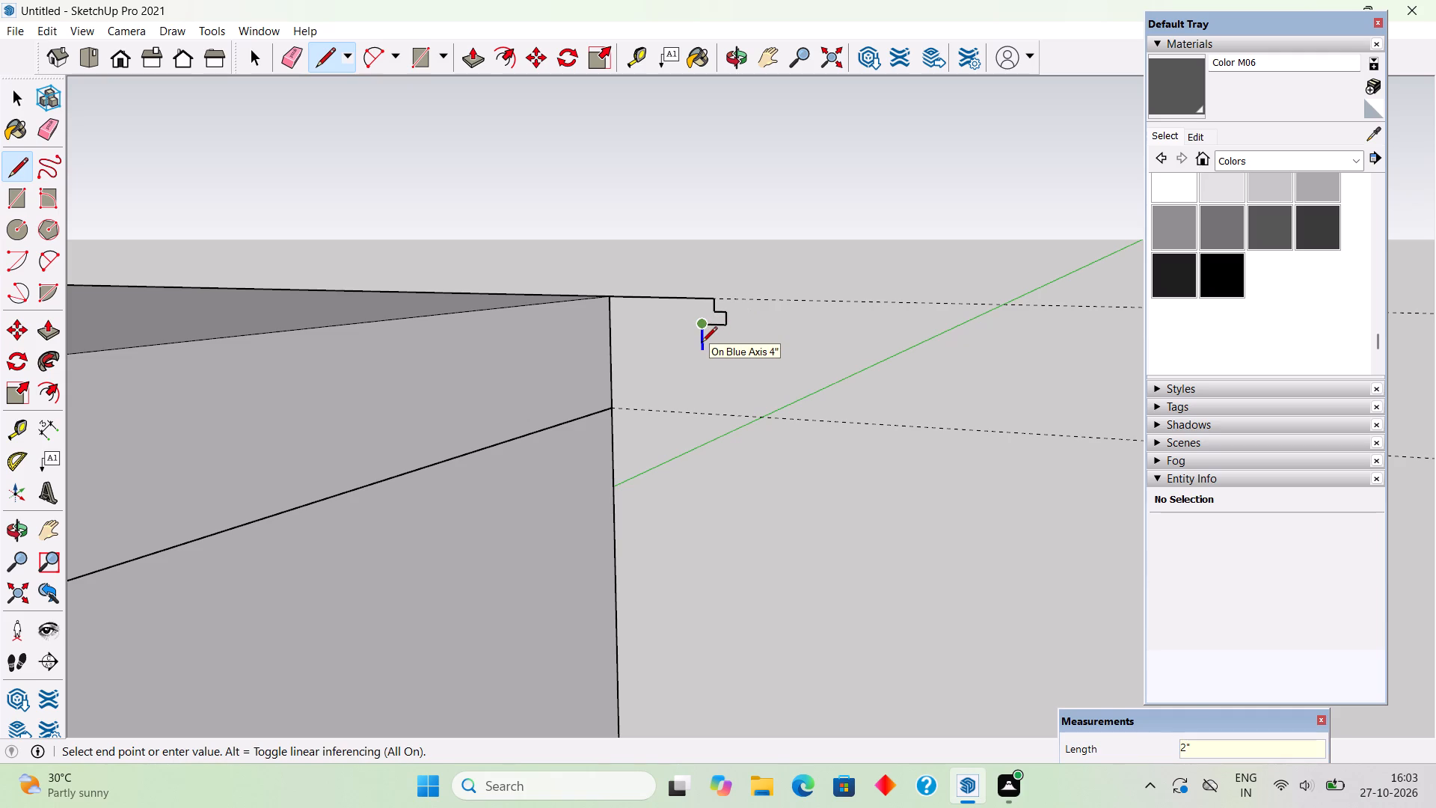
{"action": "key", "text": "Return"}
{"action": "type", "text": "4\""}
{"action": "key", "text": "Return"}
{"action": "type", "text": "1\""}
{"action": "key", "text": "Return"}
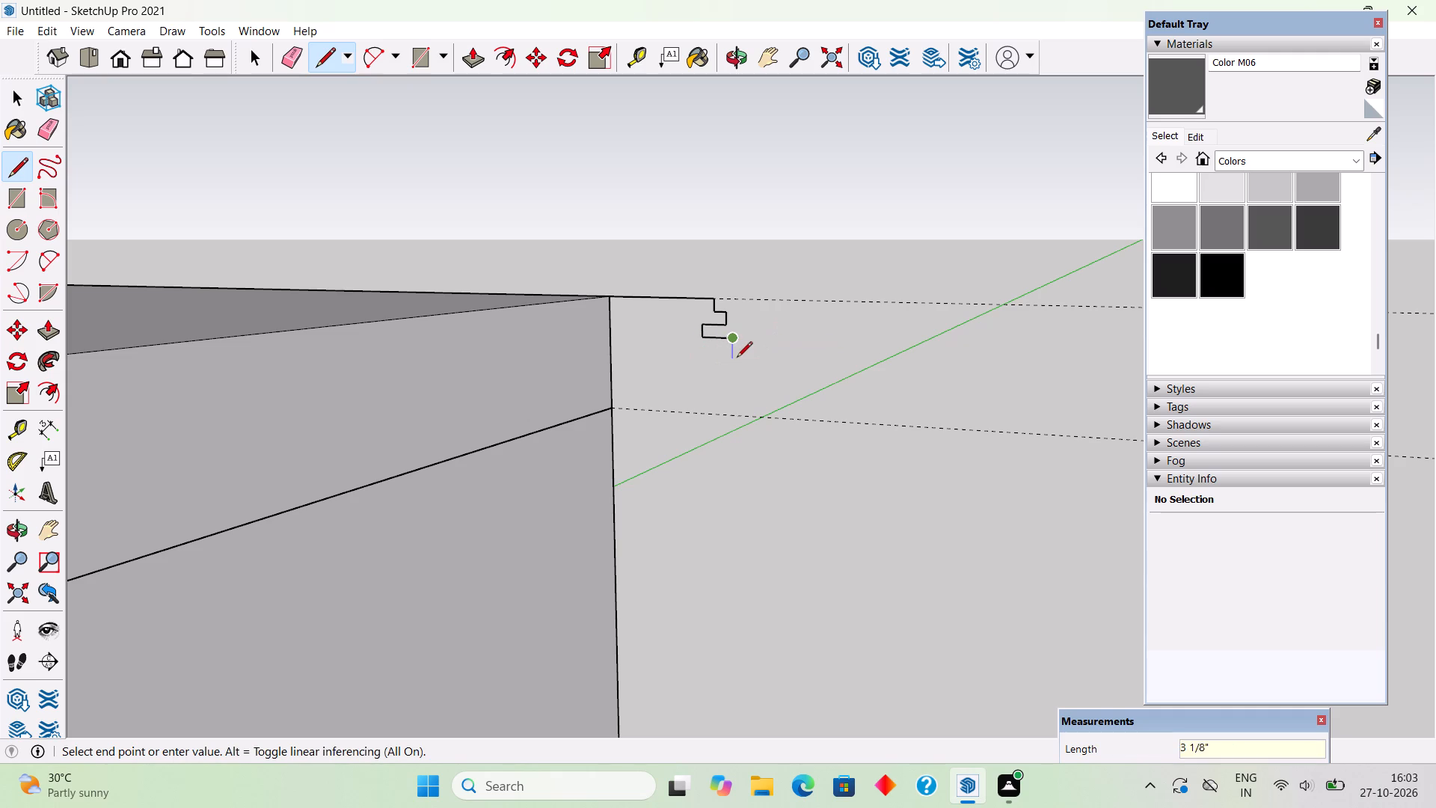
{"action": "type", "text": "2\""}
{"action": "key", "text": "Return"}
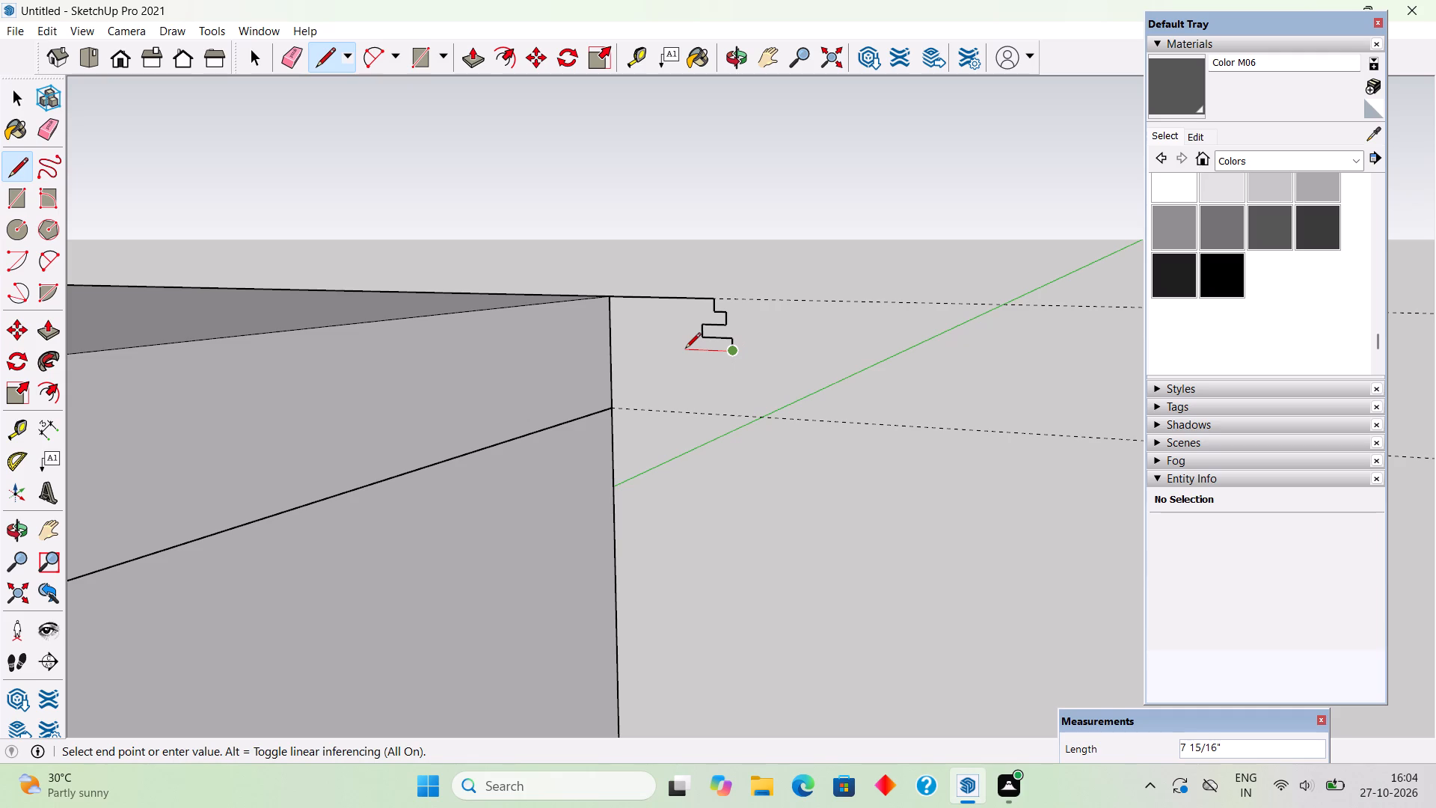
{"action": "type", "text": "8\""}
{"action": "key", "text": "Return"}
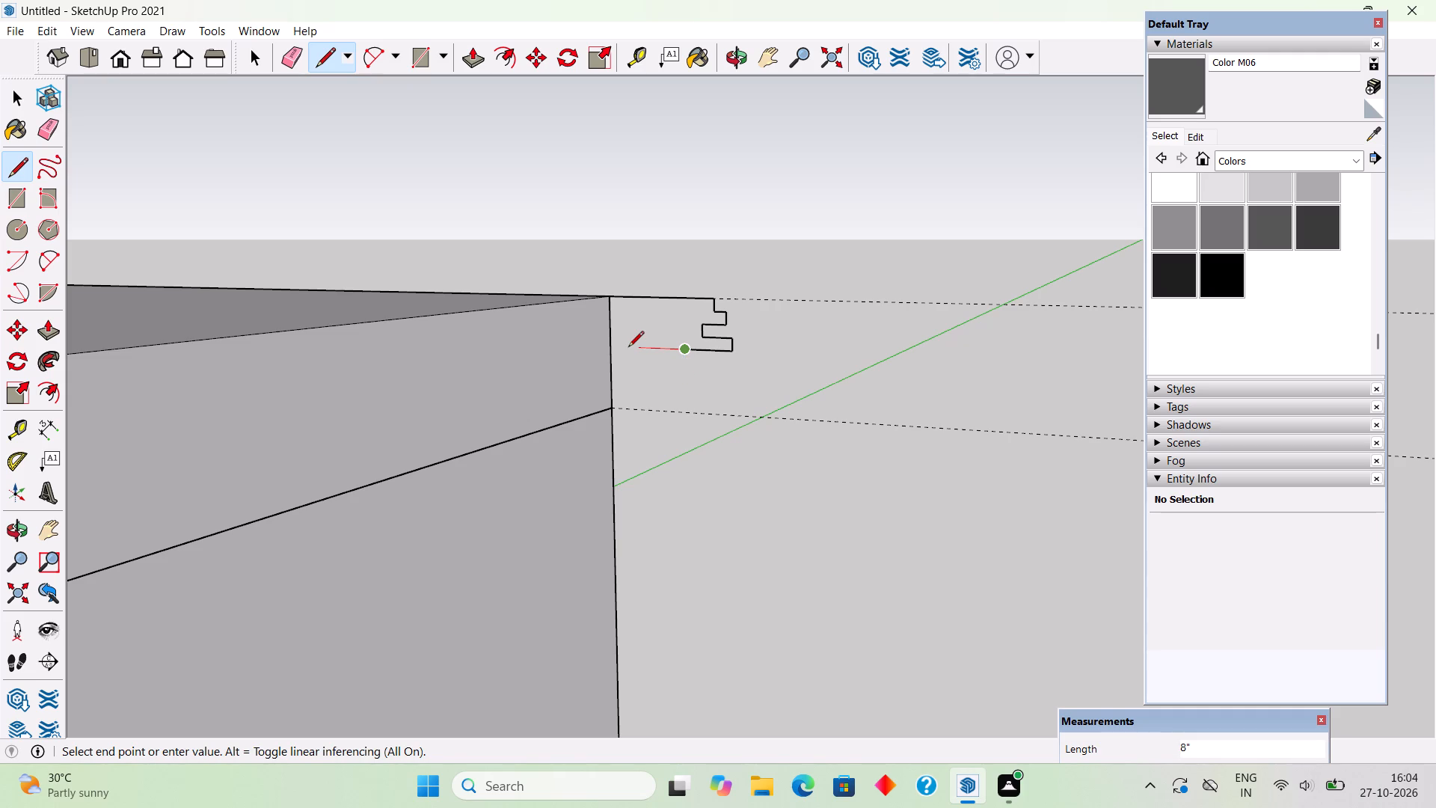
{"action": "key", "text": "8"}
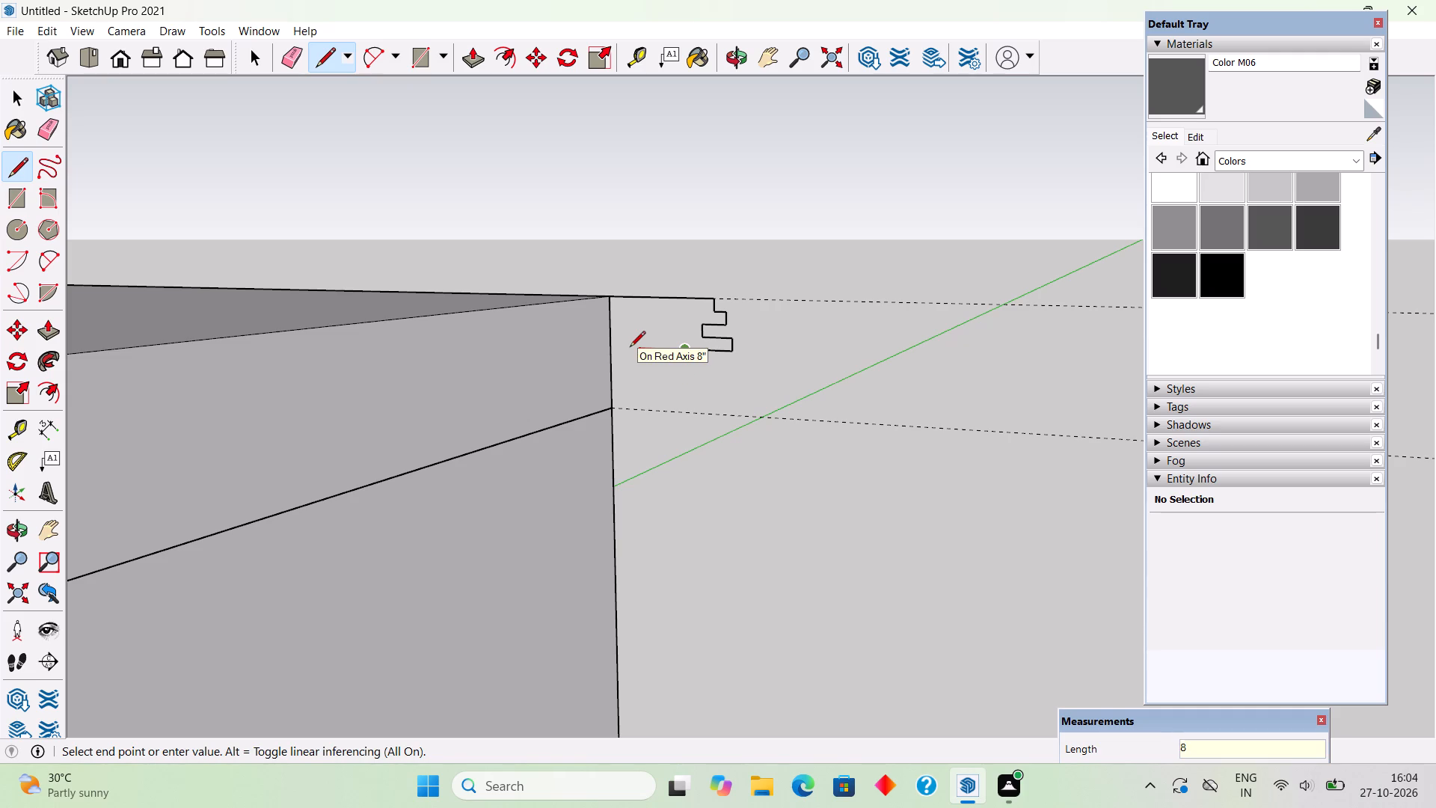
{"action": "key", "text": "shift+quotedbl"}
{"action": "key", "text": "Return"}
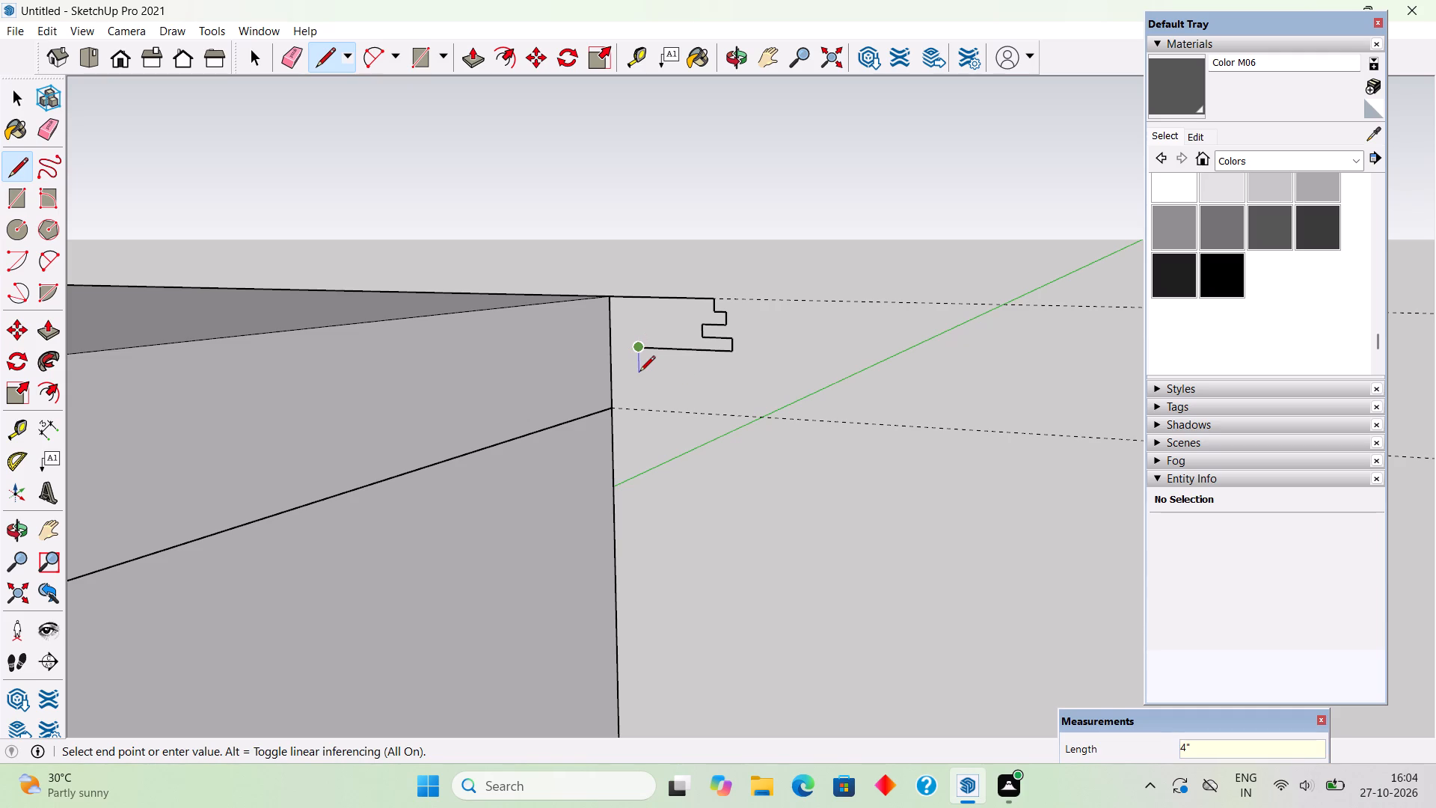
Continue the stepped cornice profile 4" down, 3" outward, 2" down and 6" back inward toward the slab.
{"action": "type", "text": "4\""}
{"action": "key", "text": "Return"}
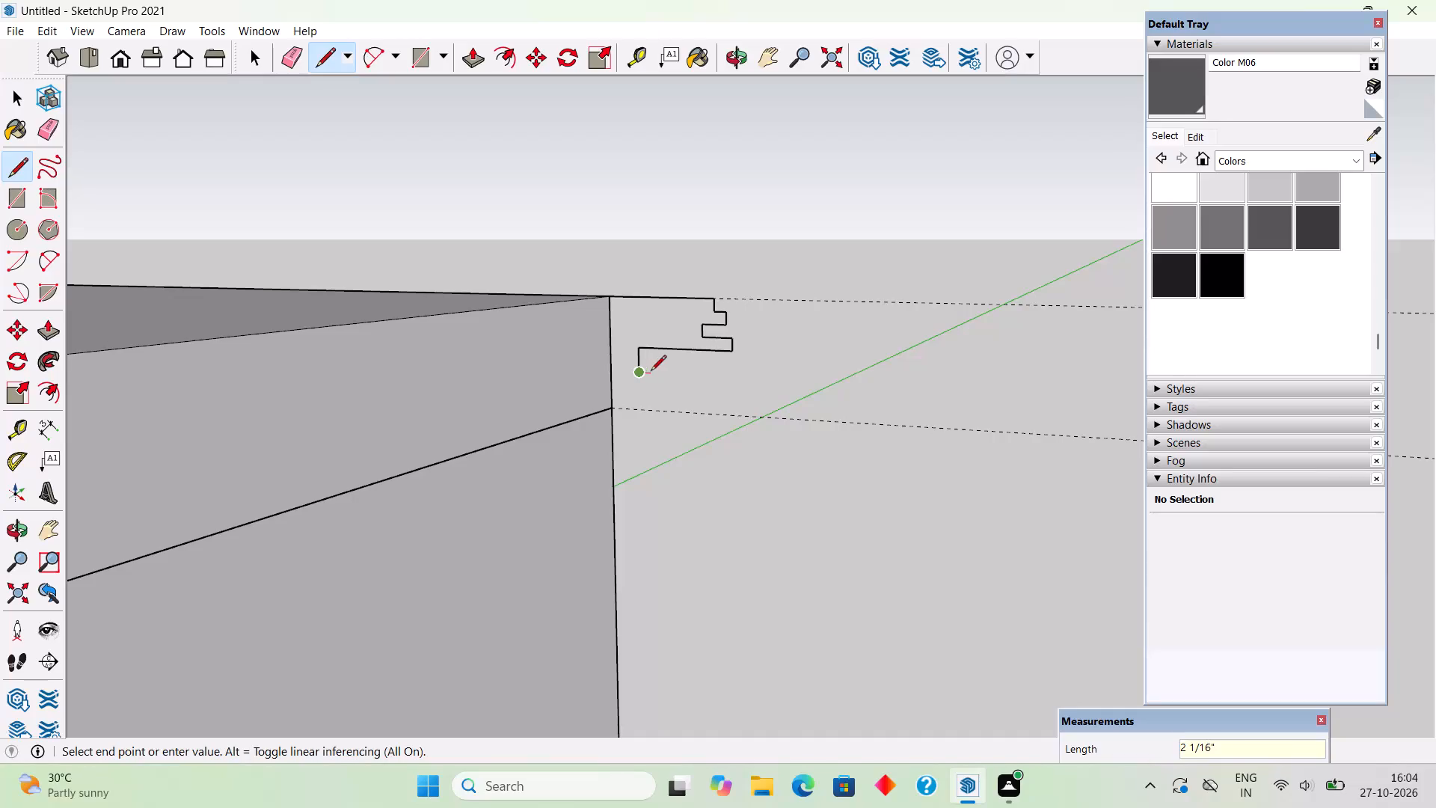
{"action": "type", "text": "3\""}
{"action": "key", "text": "Return"}
{"action": "type", "text": "2\""}
{"action": "key", "text": "Return"}
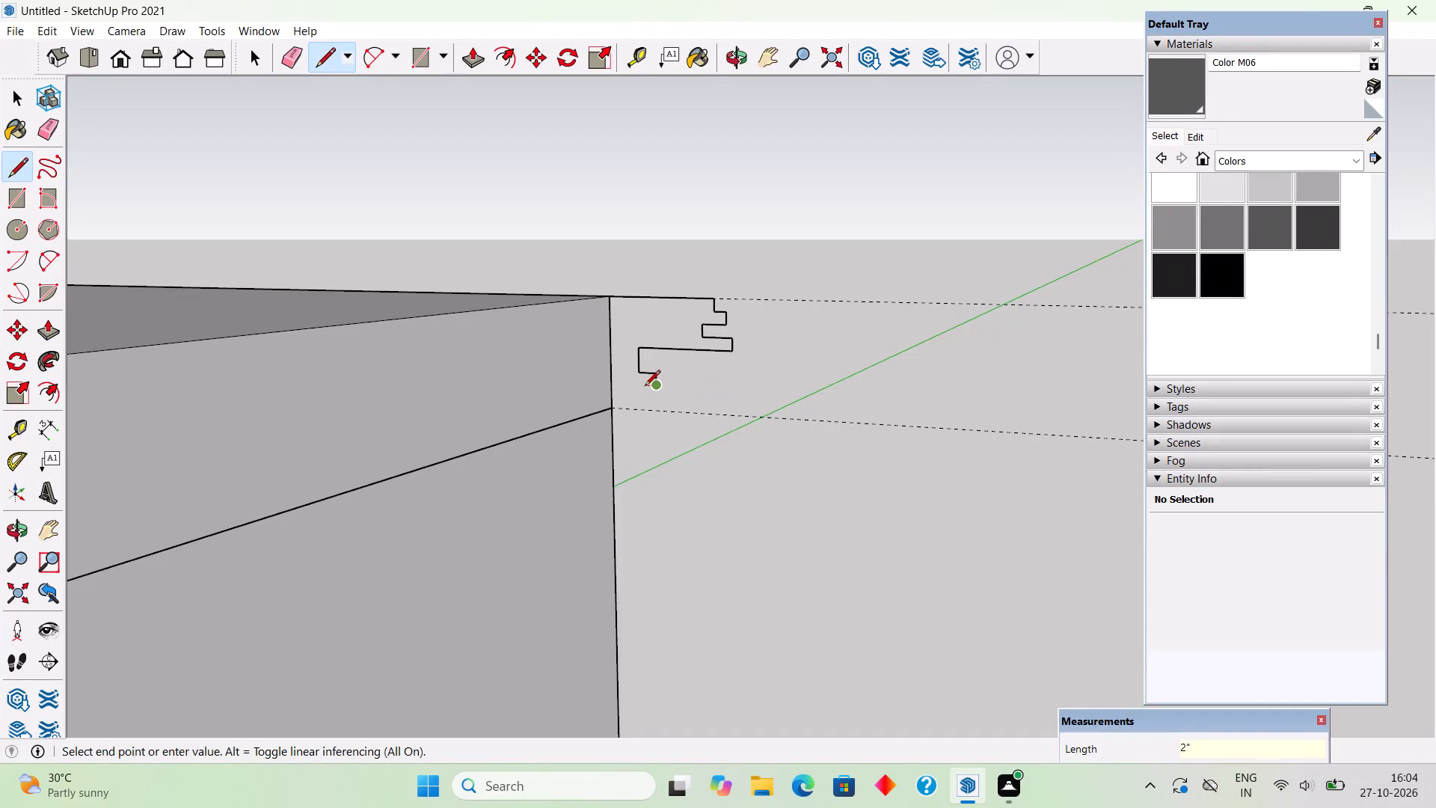
{"action": "scroll", "coordinate": [639, 385], "scroll_direction": "up", "scroll_amount": 2}
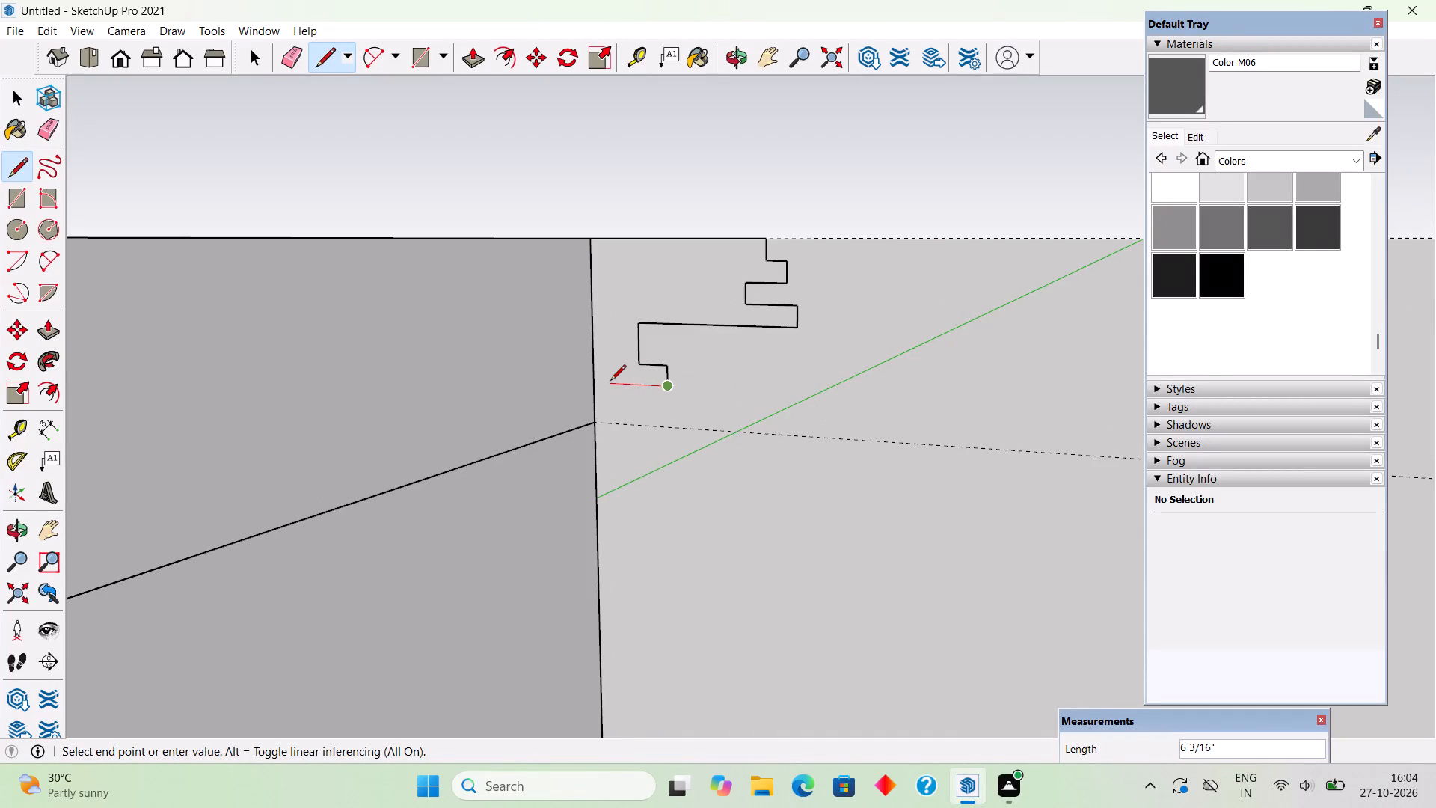
{"action": "key", "text": "9"}
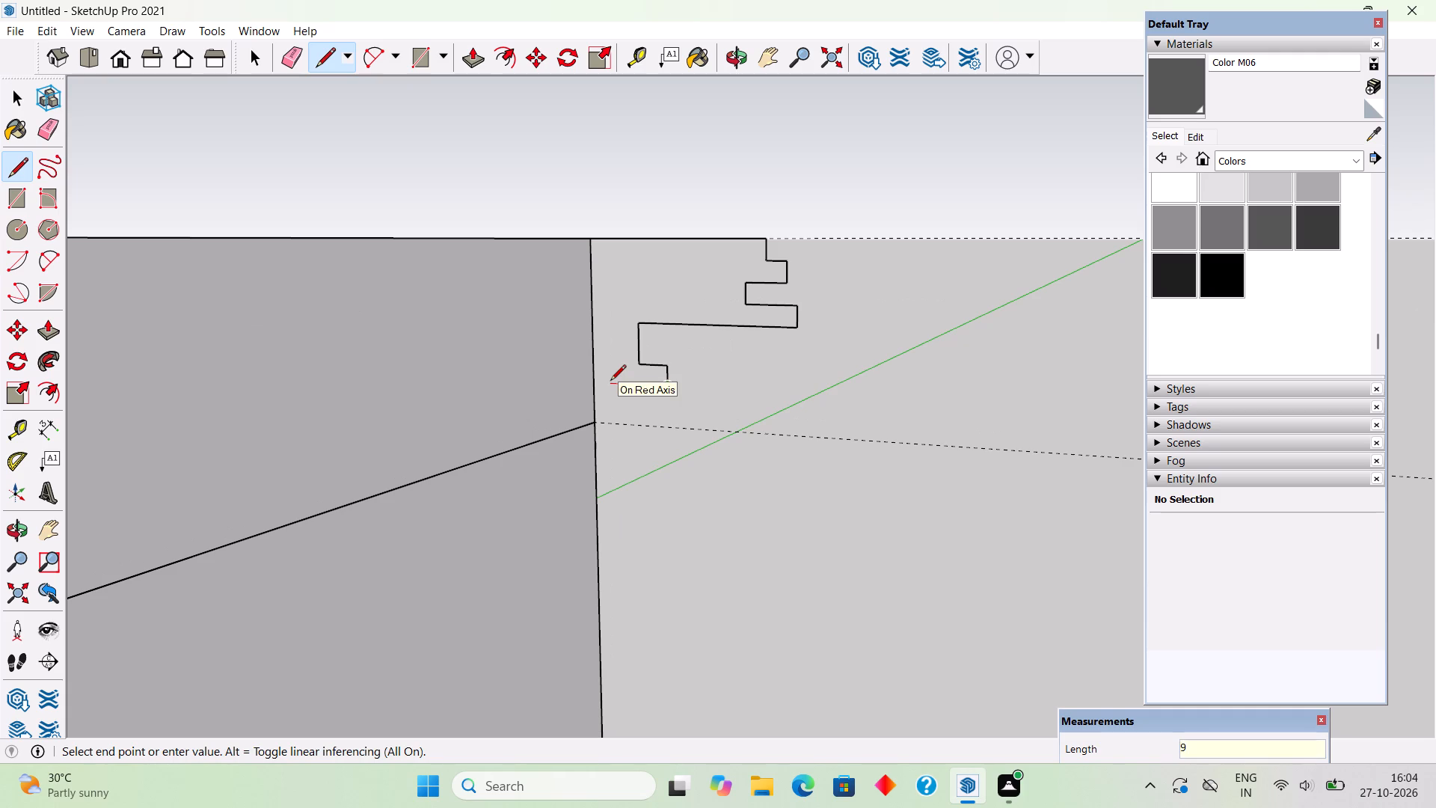
{"action": "key", "text": "BackSpace"}
{"action": "type", "text": "6\""}
{"action": "key", "text": "Return"}
Finish the profile 2" down, 2" outward and down to the lower guide, then close it along the slab's corner edge.
{"action": "type", "text": "2\""}
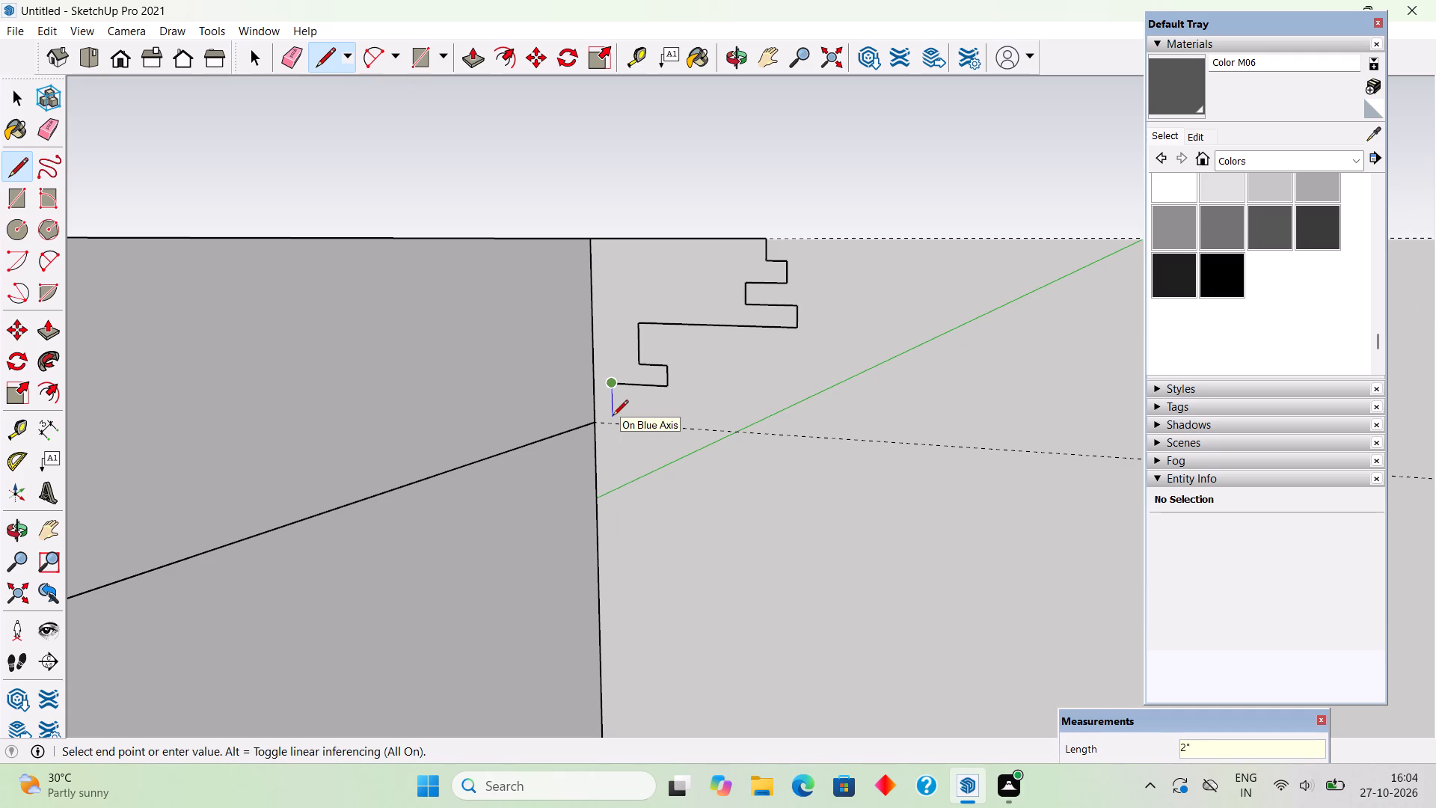
{"action": "key", "text": "Return"}
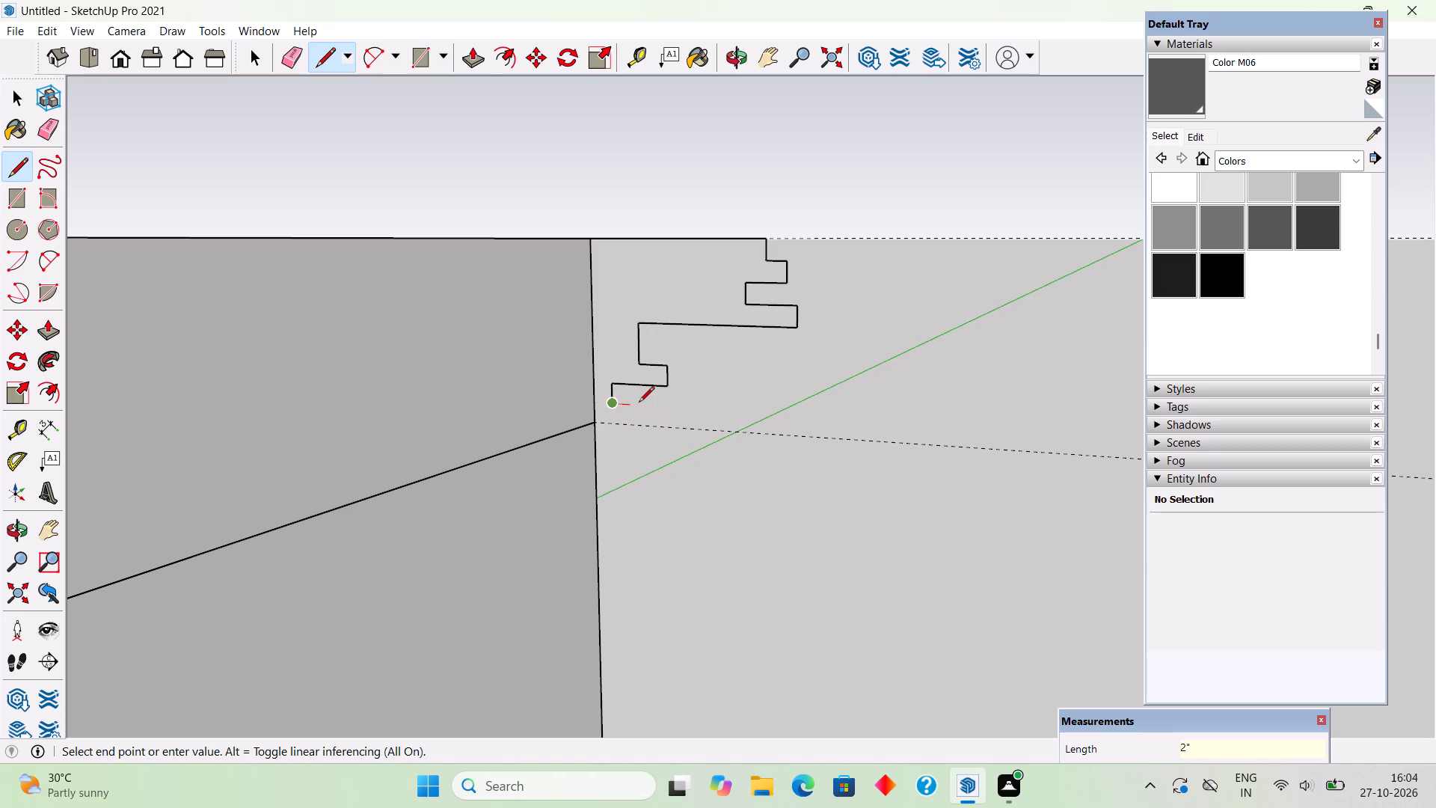
{"action": "type", "text": "2\""}
{"action": "key", "text": "Return"}
{"action": "left_click", "coordinate": [639, 422]}
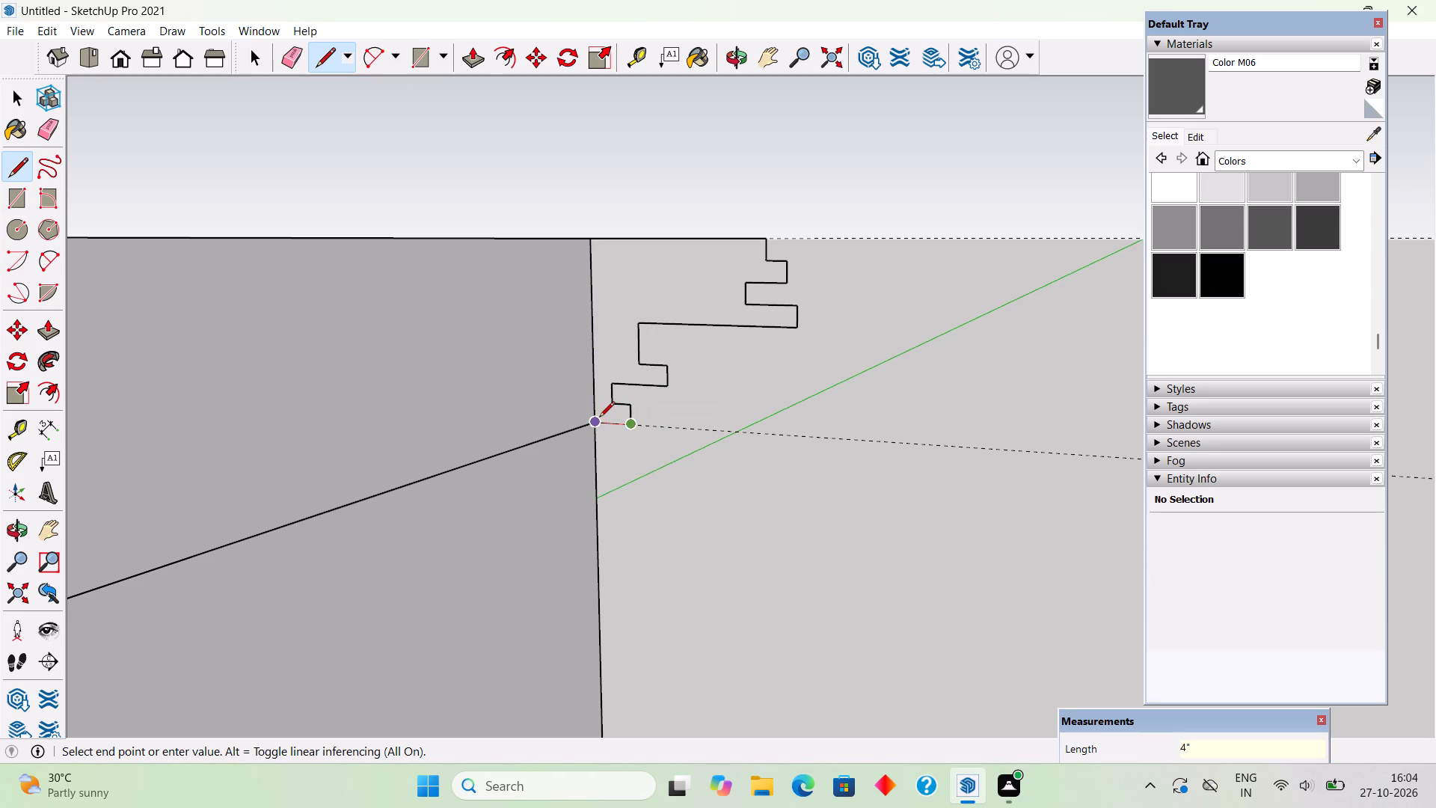
{"action": "left_click", "coordinate": [599, 418]}
{"action": "left_click", "coordinate": [591, 239]}
{"action": "key", "text": "space"}
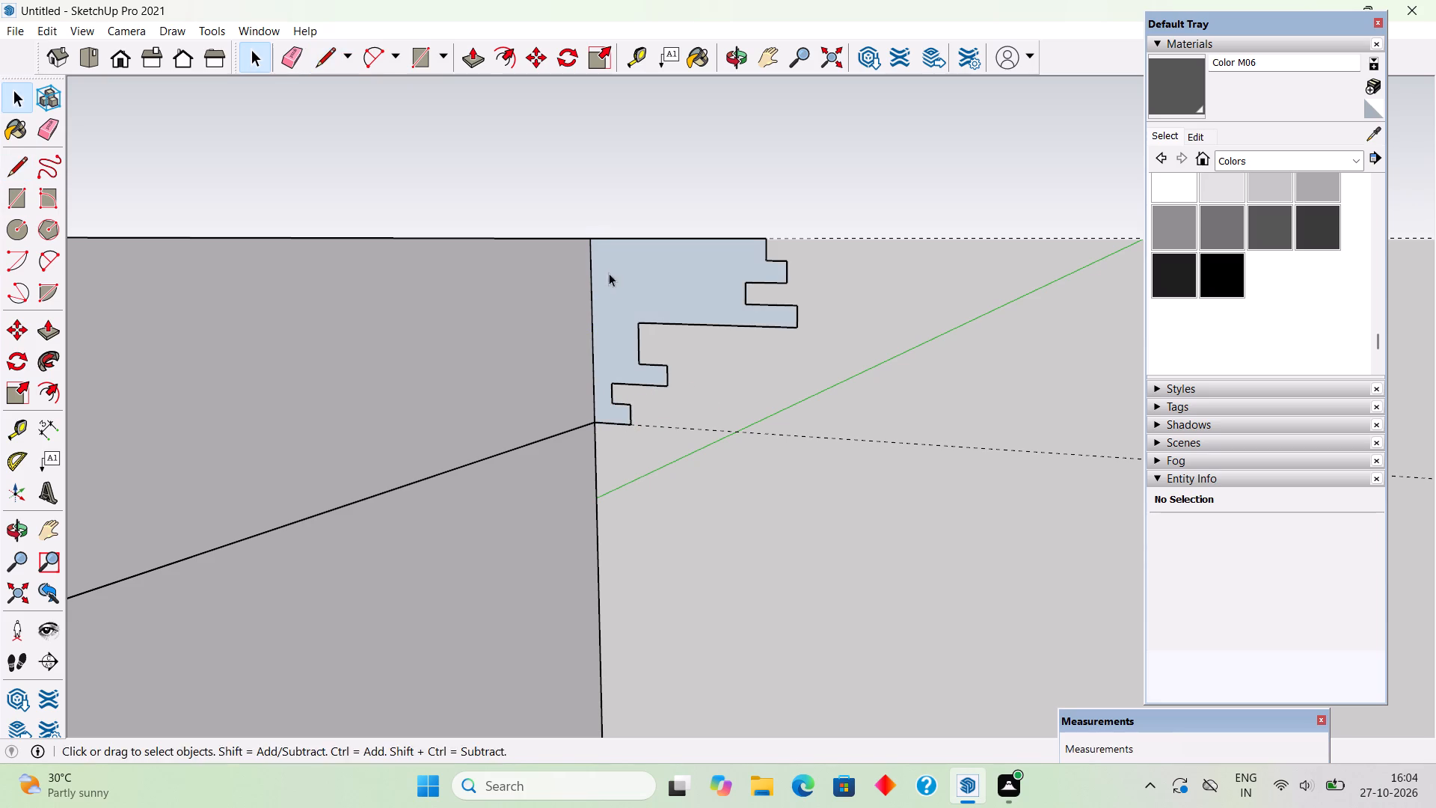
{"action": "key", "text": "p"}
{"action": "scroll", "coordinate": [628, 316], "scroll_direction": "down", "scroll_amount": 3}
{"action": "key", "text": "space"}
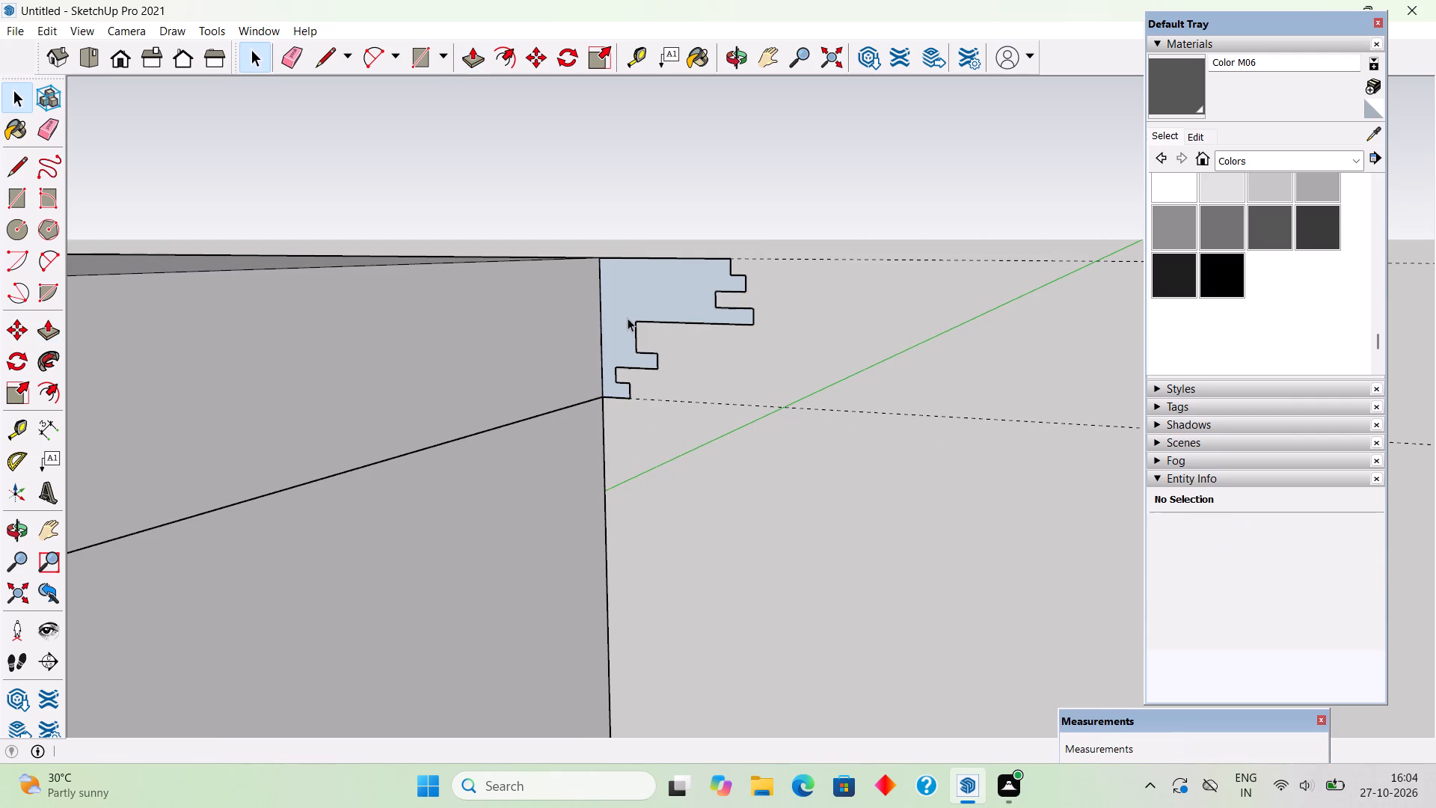
Draw a mid-height line path along the roof slab's side and front faces, from the cornice profile to the projecting bay's far corner.
{"action": "key", "text": "l"}
{"action": "left_click", "coordinate": [601, 326]}
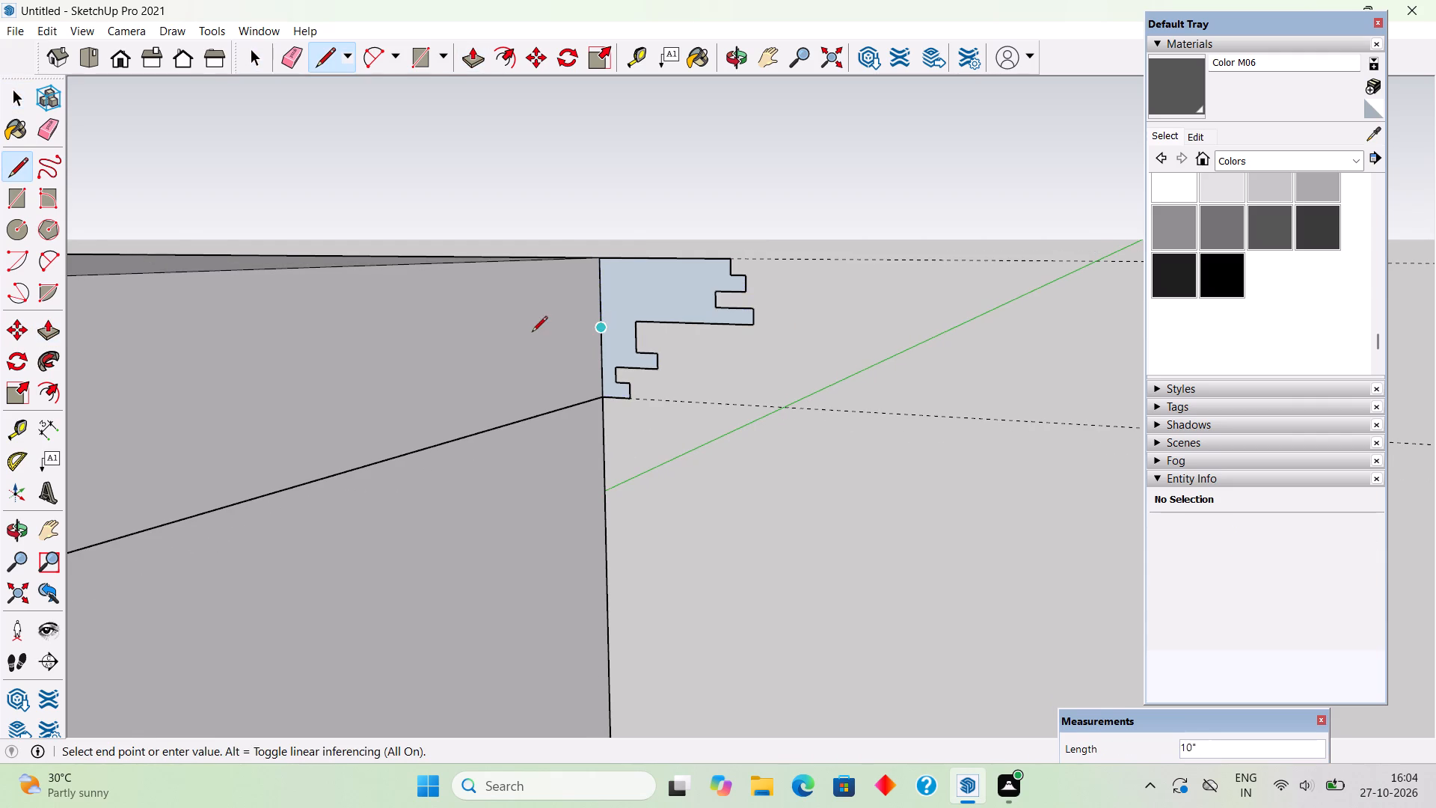
{"action": "scroll", "coordinate": [532, 333], "scroll_direction": "down", "scroll_amount": 11}
{"action": "scroll", "coordinate": [577, 346], "scroll_direction": "down", "scroll_amount": 10}
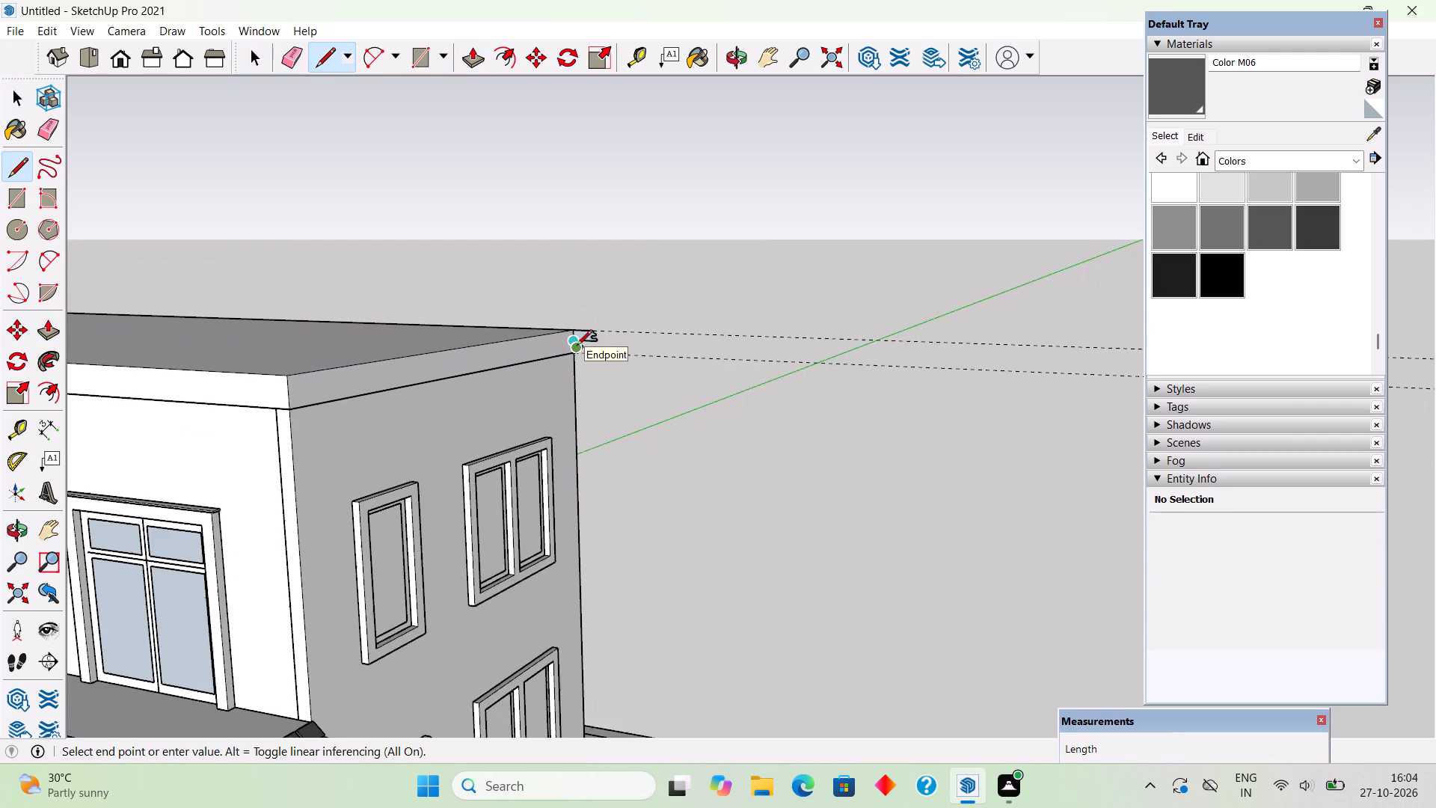
{"action": "scroll", "coordinate": [577, 346], "scroll_direction": "down", "scroll_amount": 1}
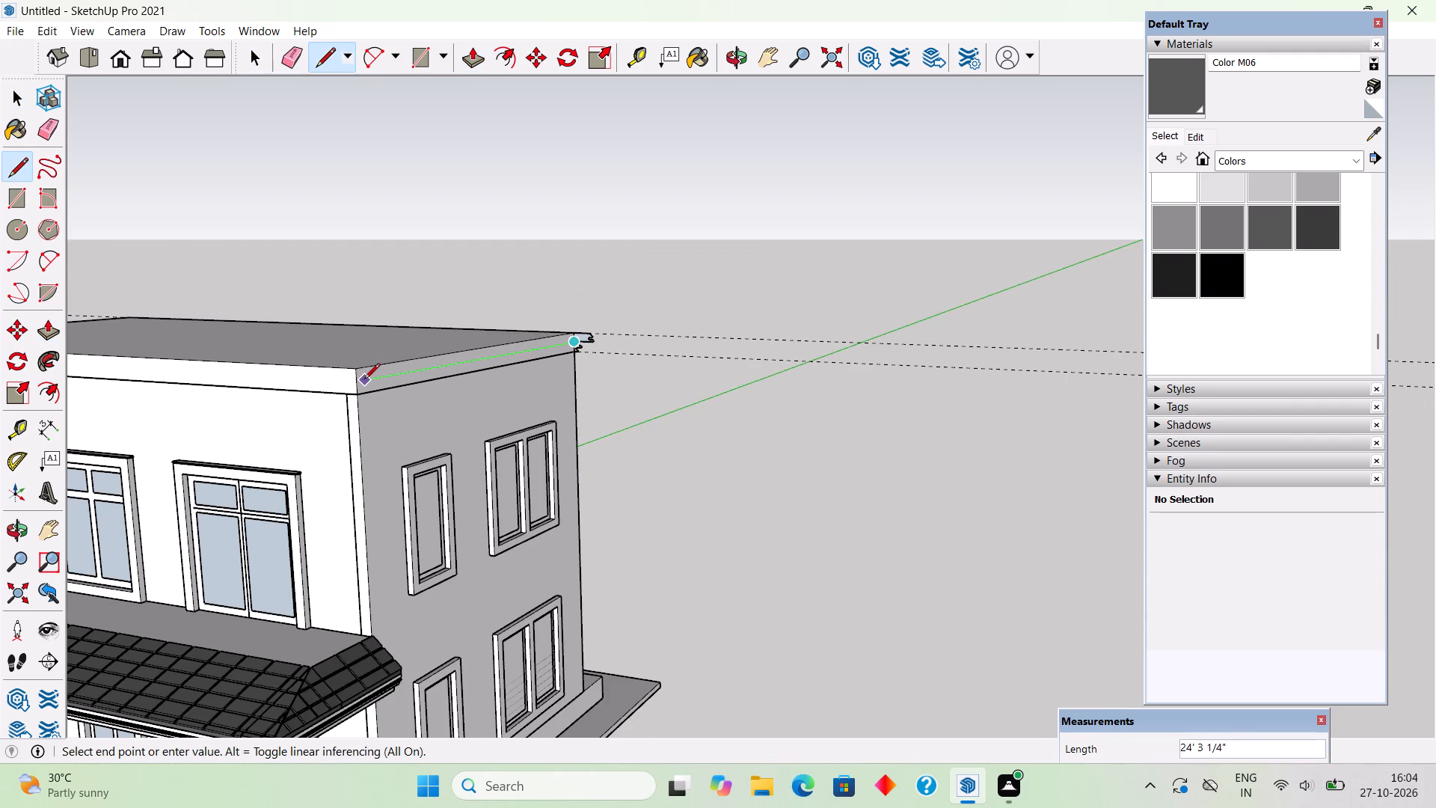
{"action": "left_click", "coordinate": [359, 385]}
{"action": "scroll", "coordinate": [359, 385], "scroll_direction": "down", "scroll_amount": 13}
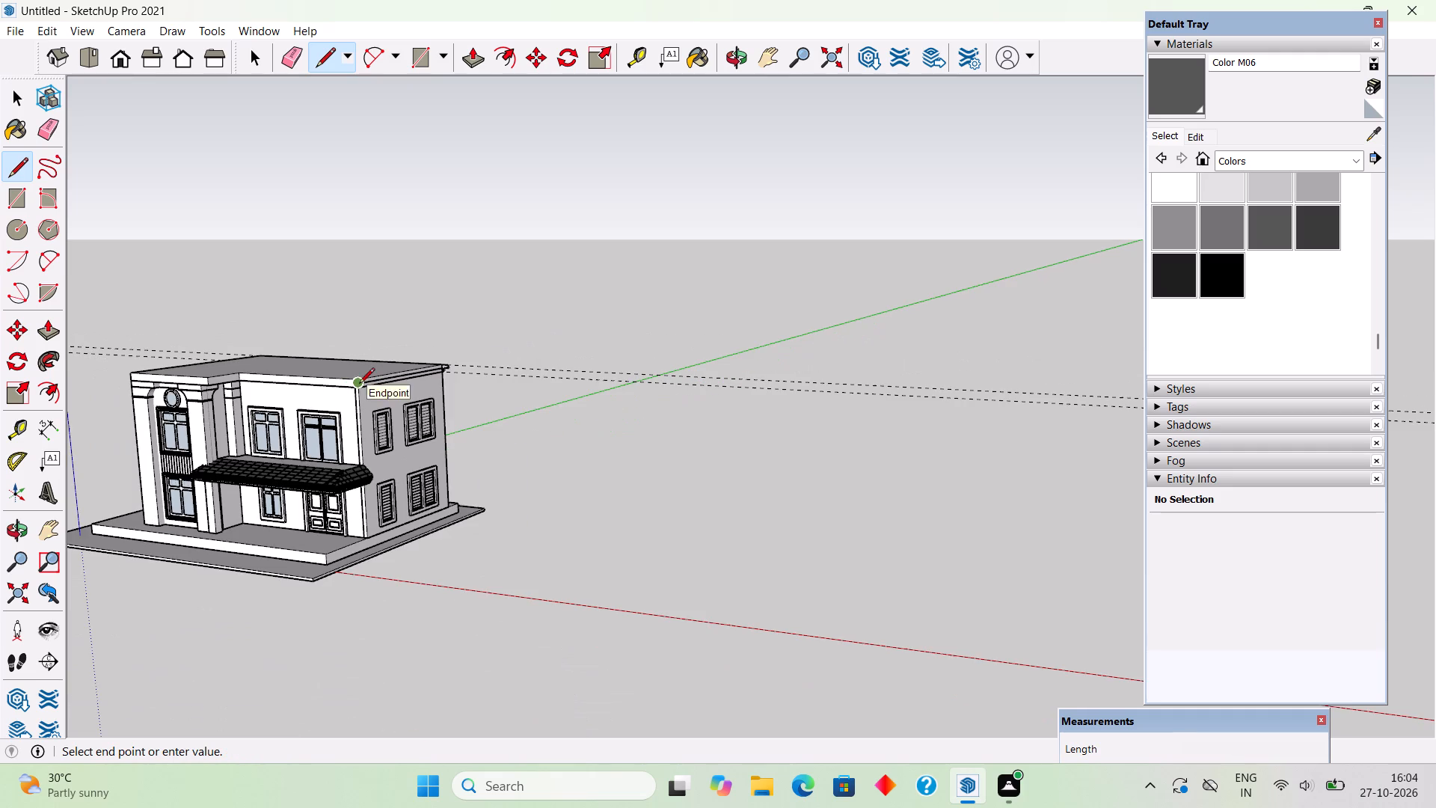
{"action": "scroll", "coordinate": [222, 381], "scroll_direction": "up", "scroll_amount": 11}
{"action": "left_click", "coordinate": [242, 361]}
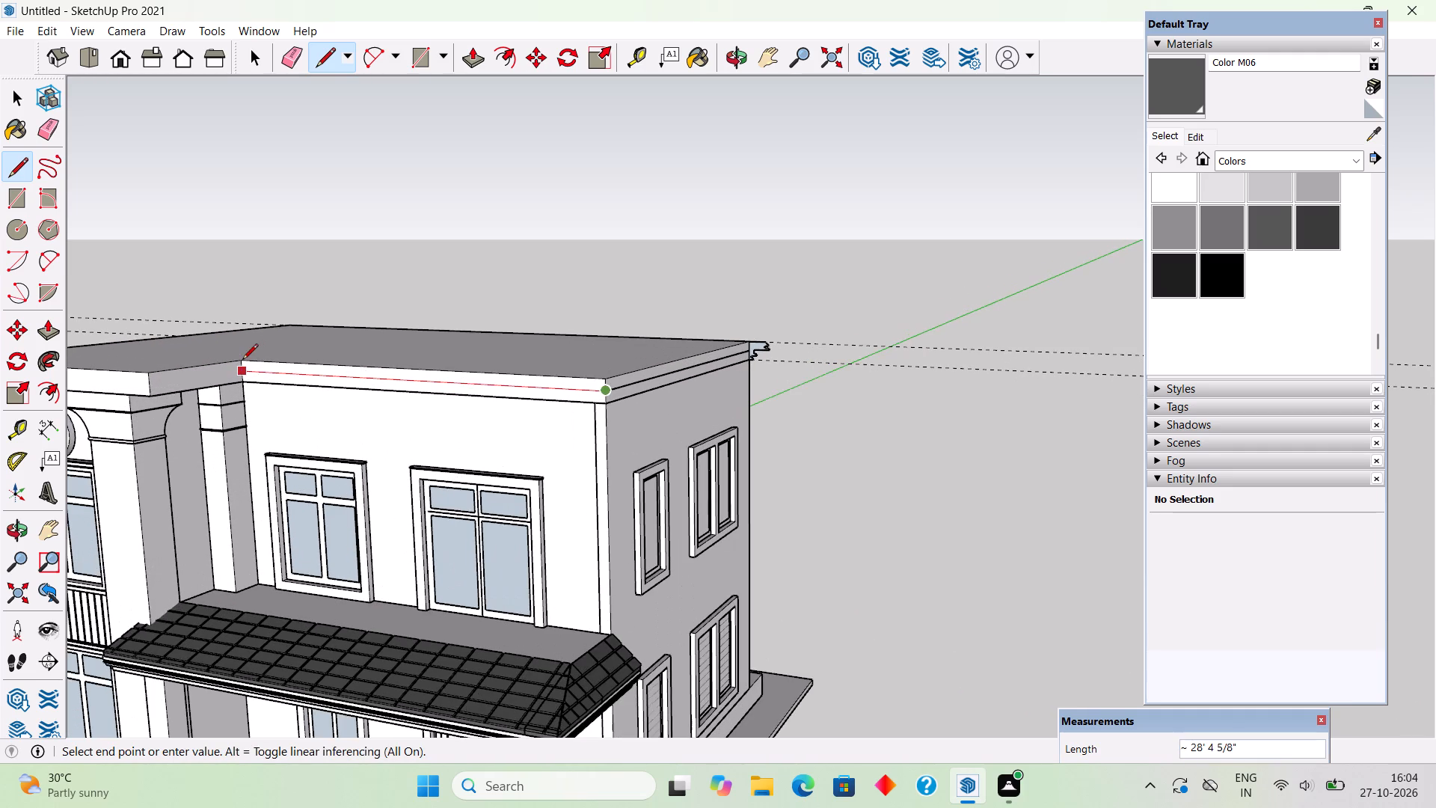
{"action": "scroll", "coordinate": [159, 390], "scroll_direction": "down", "scroll_amount": 2}
{"action": "left_click", "coordinate": [152, 382]}
{"action": "scroll", "coordinate": [152, 382], "scroll_direction": "down", "scroll_amount": 10}
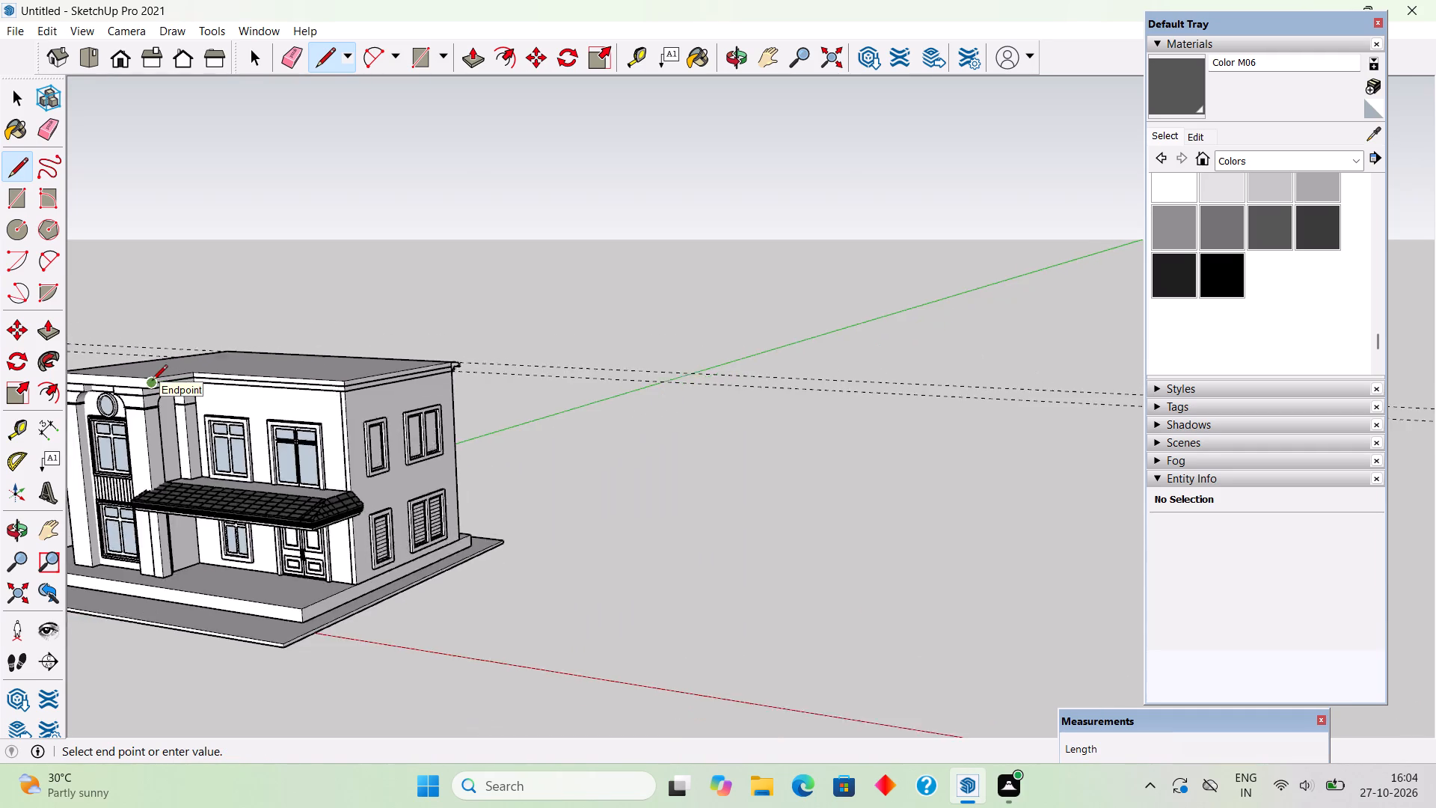
{"action": "scroll", "coordinate": [152, 382], "scroll_direction": "down", "scroll_amount": 10}
{"action": "scroll", "coordinate": [105, 387], "scroll_direction": "up", "scroll_amount": 20}
{"action": "scroll", "coordinate": [105, 387], "scroll_direction": "up", "scroll_amount": 4}
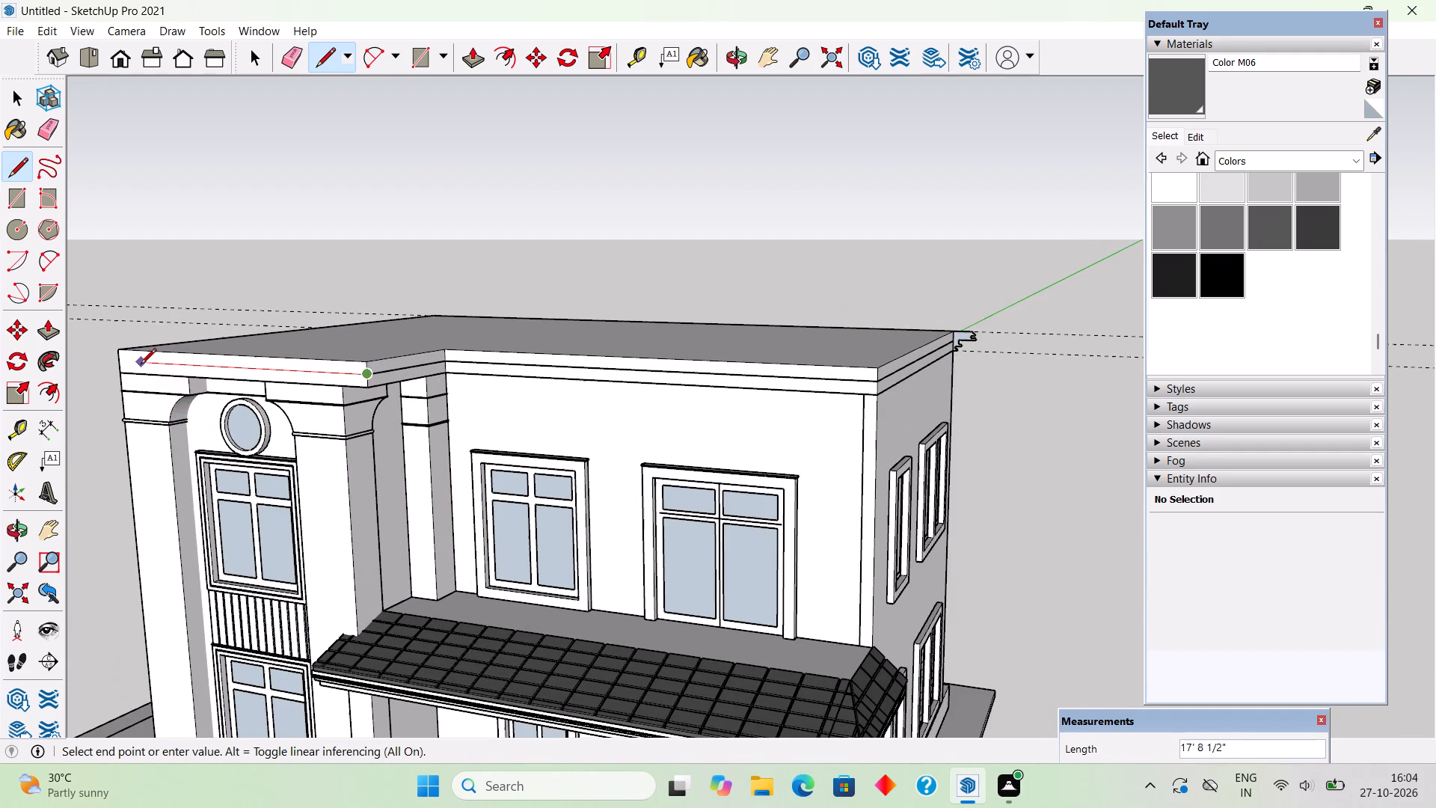
{"action": "left_click", "coordinate": [122, 361]}
Continue the mid-height line across the slab's other side face and along its rear face, back to the cornice profile.
{"action": "middle_click_drag", "start_coordinate": [114, 361], "coordinate": [135, 363]}
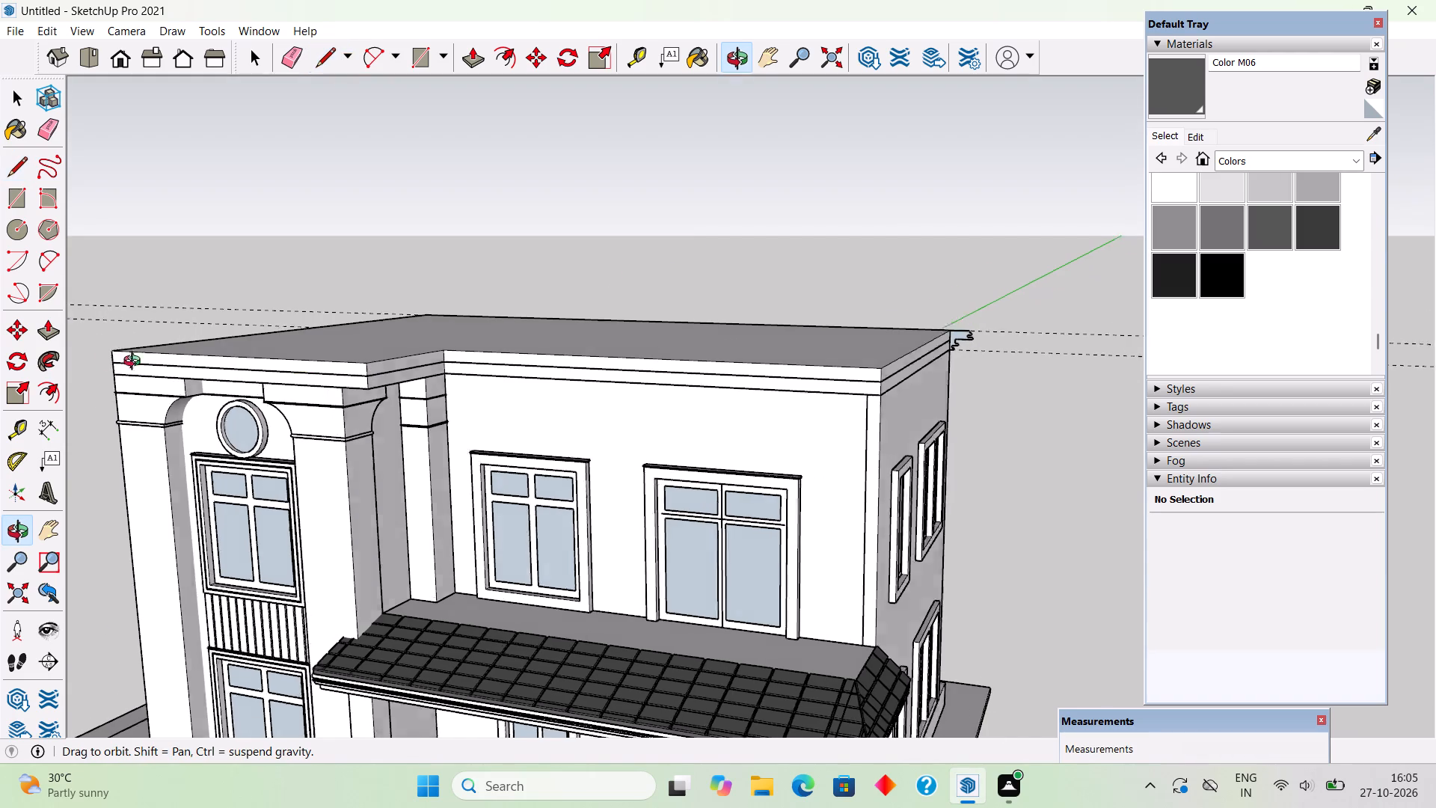
{"action": "middle_click_drag", "start_coordinate": [135, 363], "coordinate": [731, 370]}
{"action": "scroll", "coordinate": [637, 465], "scroll_direction": "down", "scroll_amount": 8}
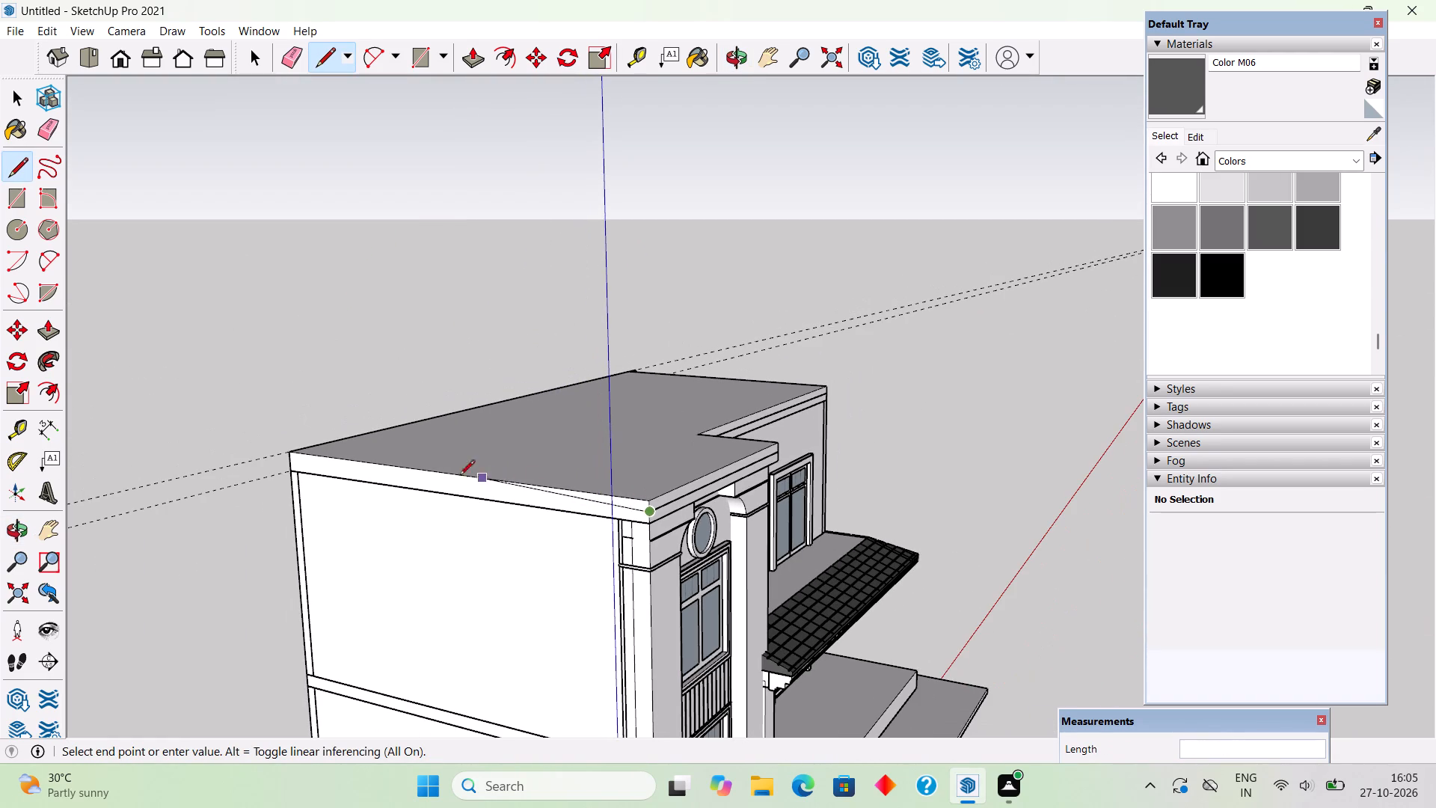
{"action": "left_click", "coordinate": [299, 465]}
{"action": "middle_click_drag", "start_coordinate": [281, 460], "coordinate": [770, 430]}
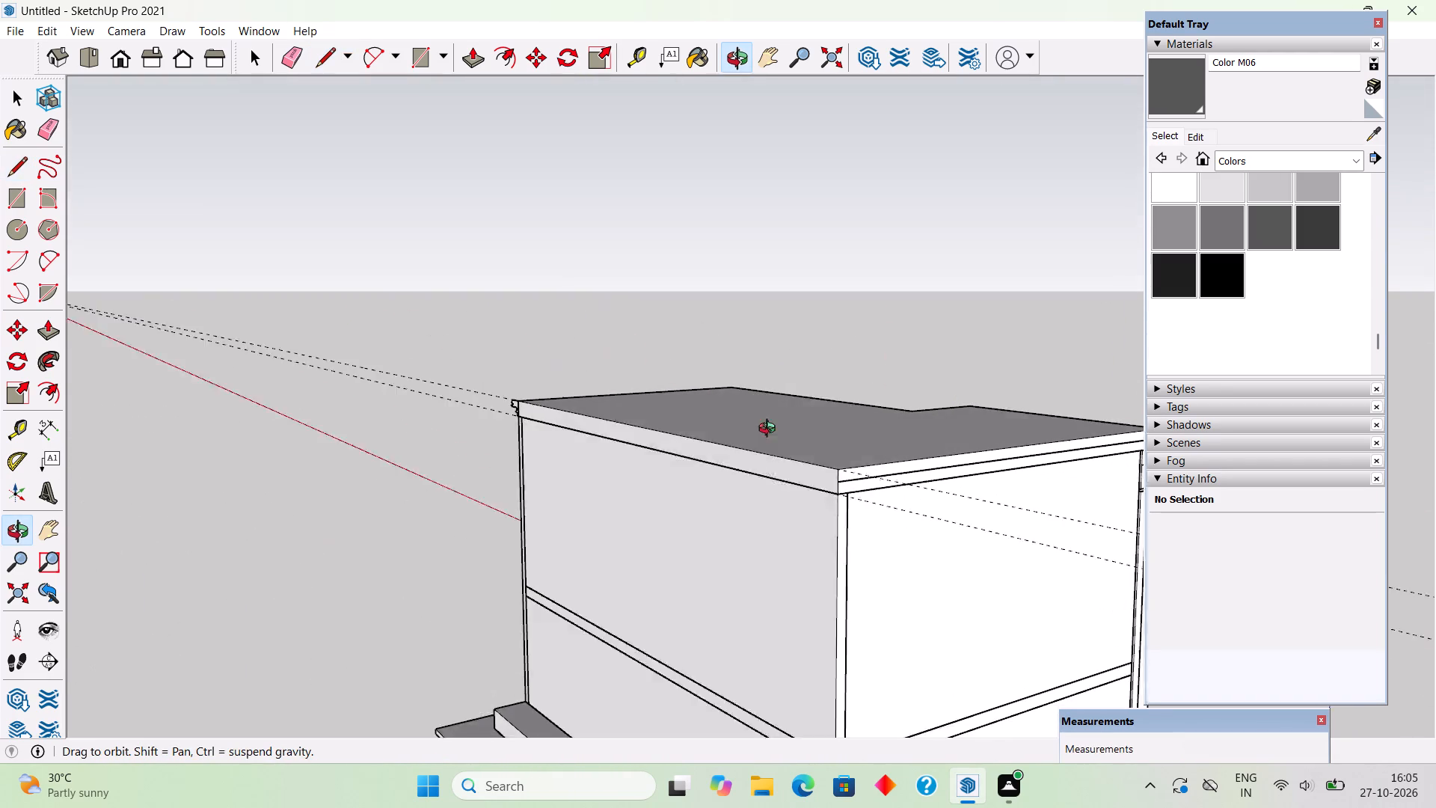
{"action": "middle_click_drag", "start_coordinate": [770, 430], "coordinate": [777, 430]}
{"action": "scroll", "coordinate": [517, 410], "scroll_direction": "up", "scroll_amount": 3}
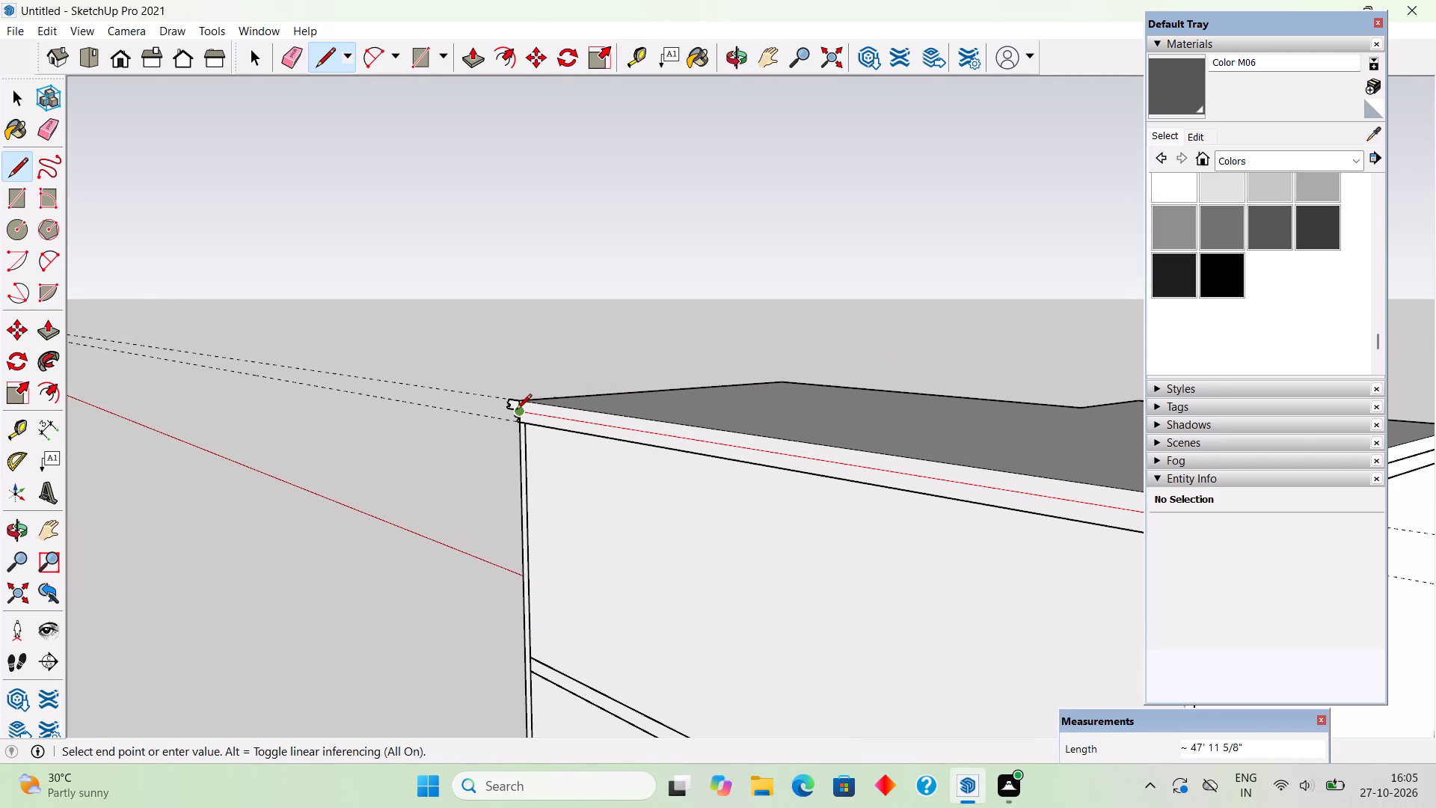
{"action": "left_click", "coordinate": [516, 411]}
Draw a 1.5' line along the red axis from the slab's mid-height corner point outward toward the cornice profile's stepped side.
{"action": "scroll", "coordinate": [506, 408], "scroll_direction": "up", "scroll_amount": 9}
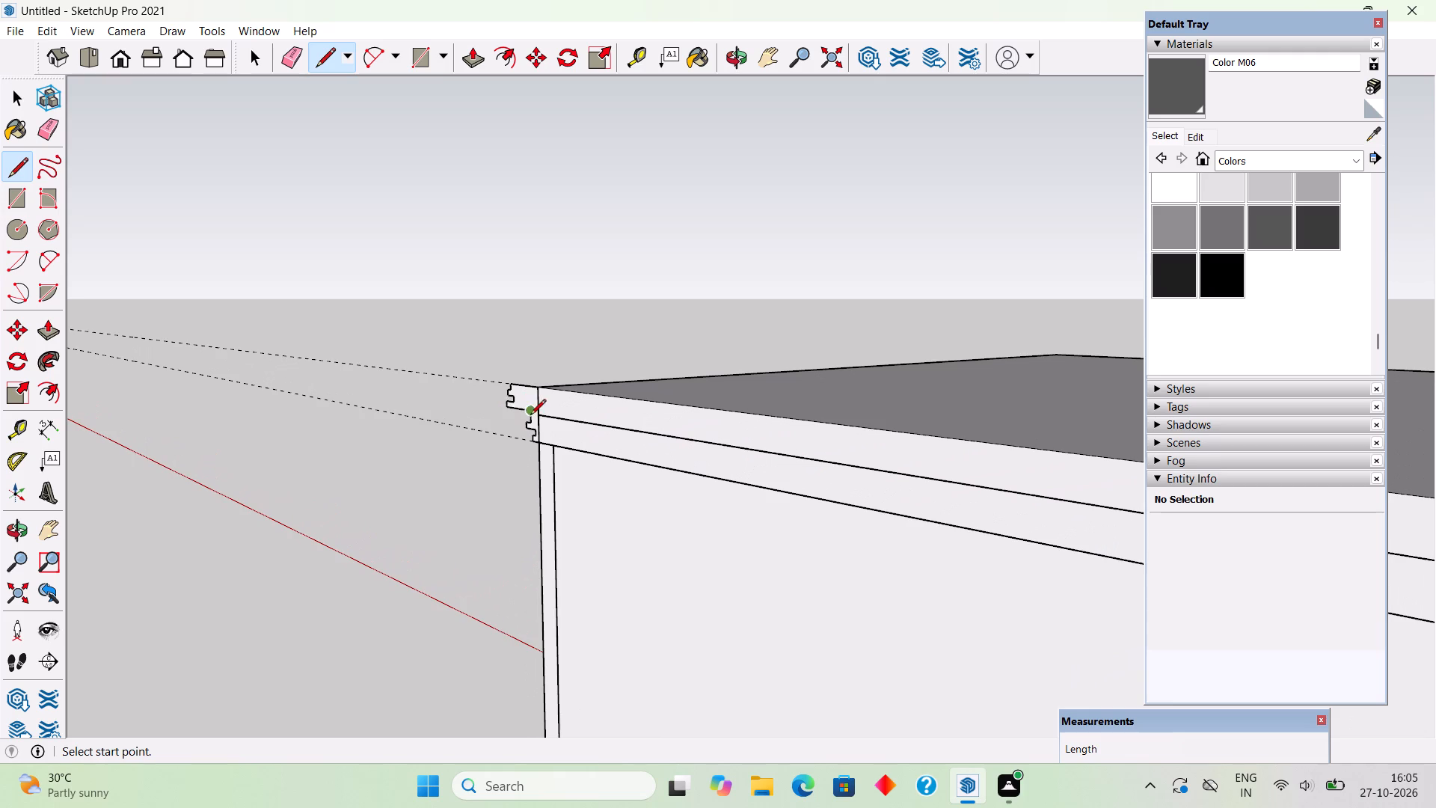
{"action": "scroll", "coordinate": [530, 416], "scroll_direction": "up", "scroll_amount": 7}
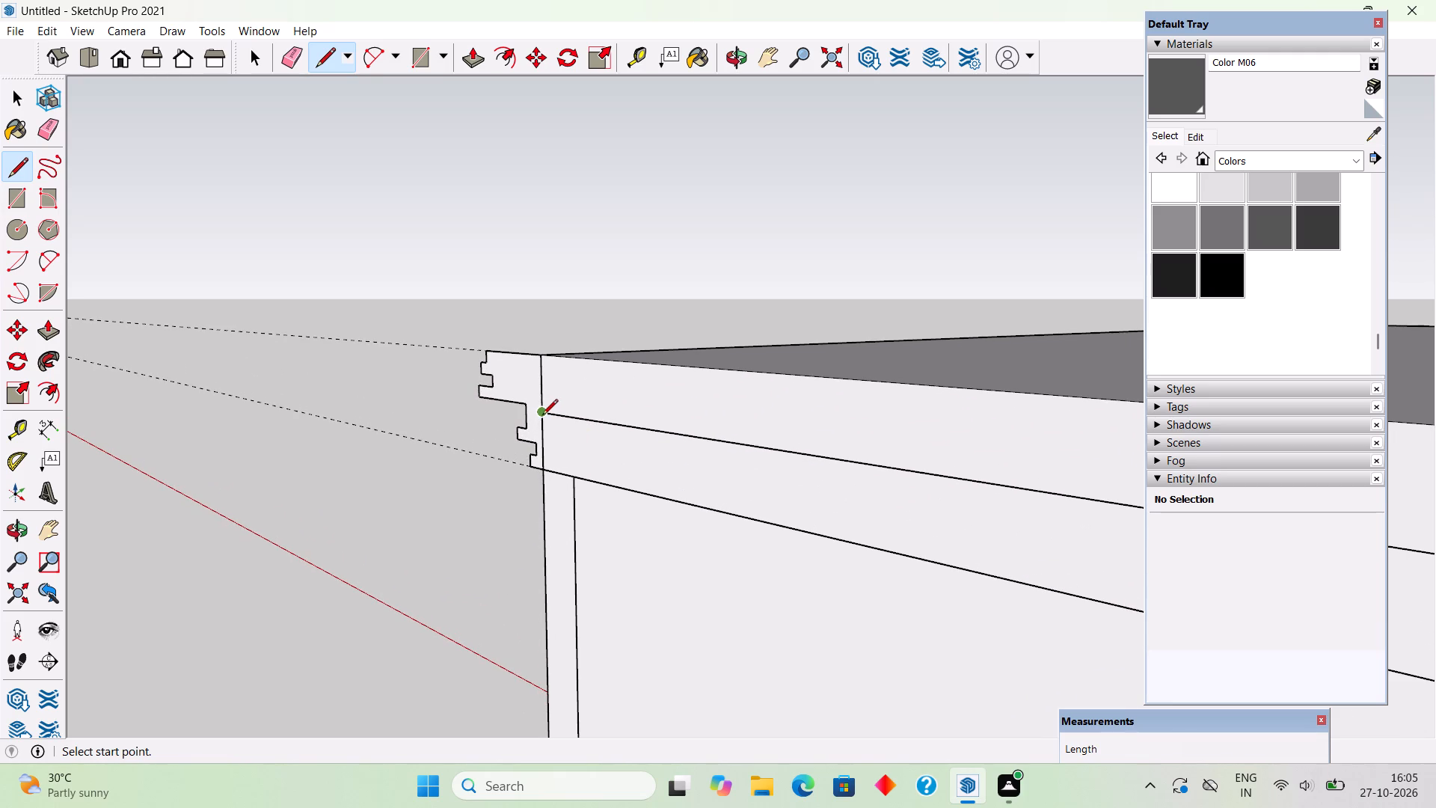
{"action": "left_click", "coordinate": [539, 413]}
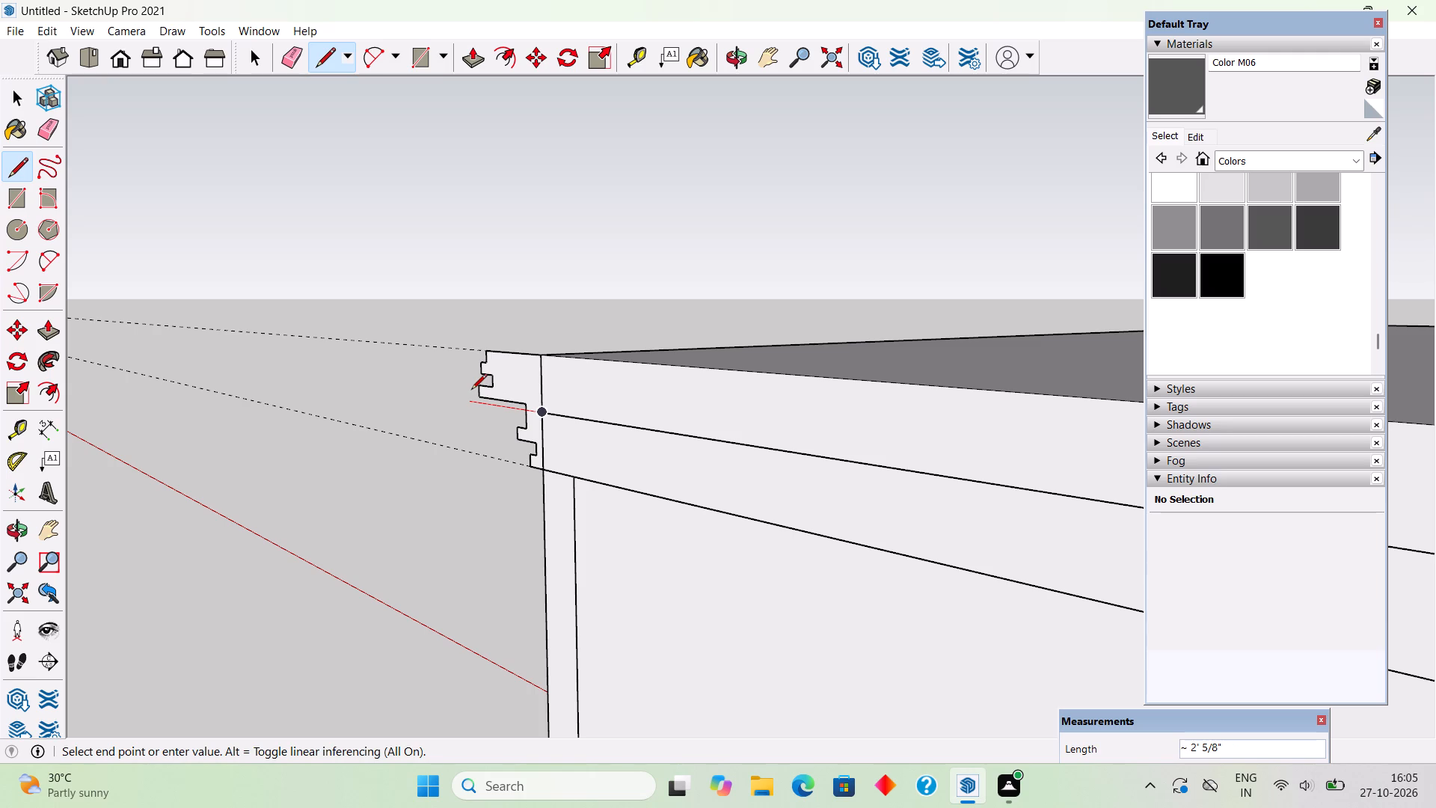
{"action": "type", "text": "1.5'"}
{"action": "key", "text": "Return"}
{"action": "key", "text": "n"}
{"action": "scroll", "coordinate": [471, 391], "scroll_direction": "down", "scroll_amount": 10}
{"action": "key", "text": "space"}
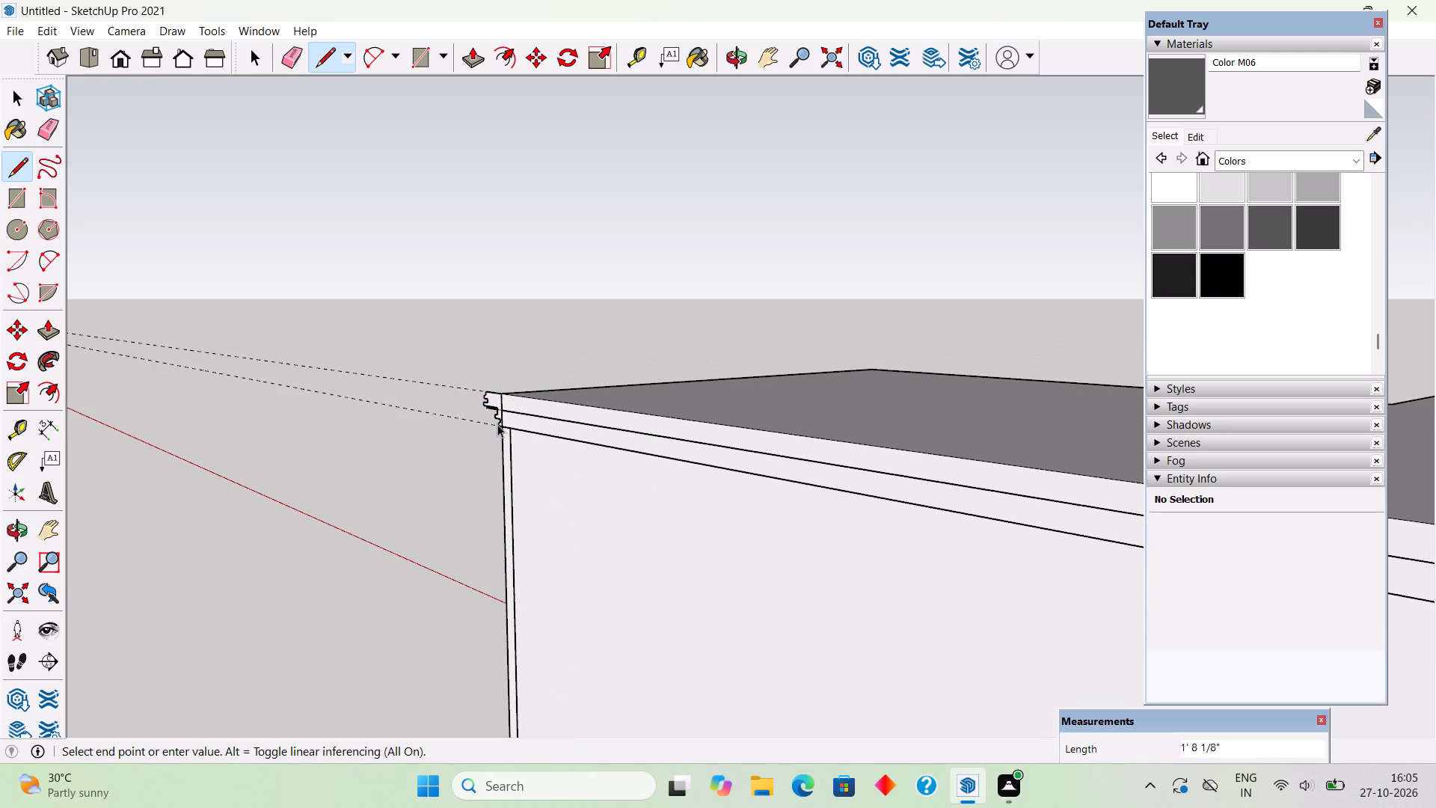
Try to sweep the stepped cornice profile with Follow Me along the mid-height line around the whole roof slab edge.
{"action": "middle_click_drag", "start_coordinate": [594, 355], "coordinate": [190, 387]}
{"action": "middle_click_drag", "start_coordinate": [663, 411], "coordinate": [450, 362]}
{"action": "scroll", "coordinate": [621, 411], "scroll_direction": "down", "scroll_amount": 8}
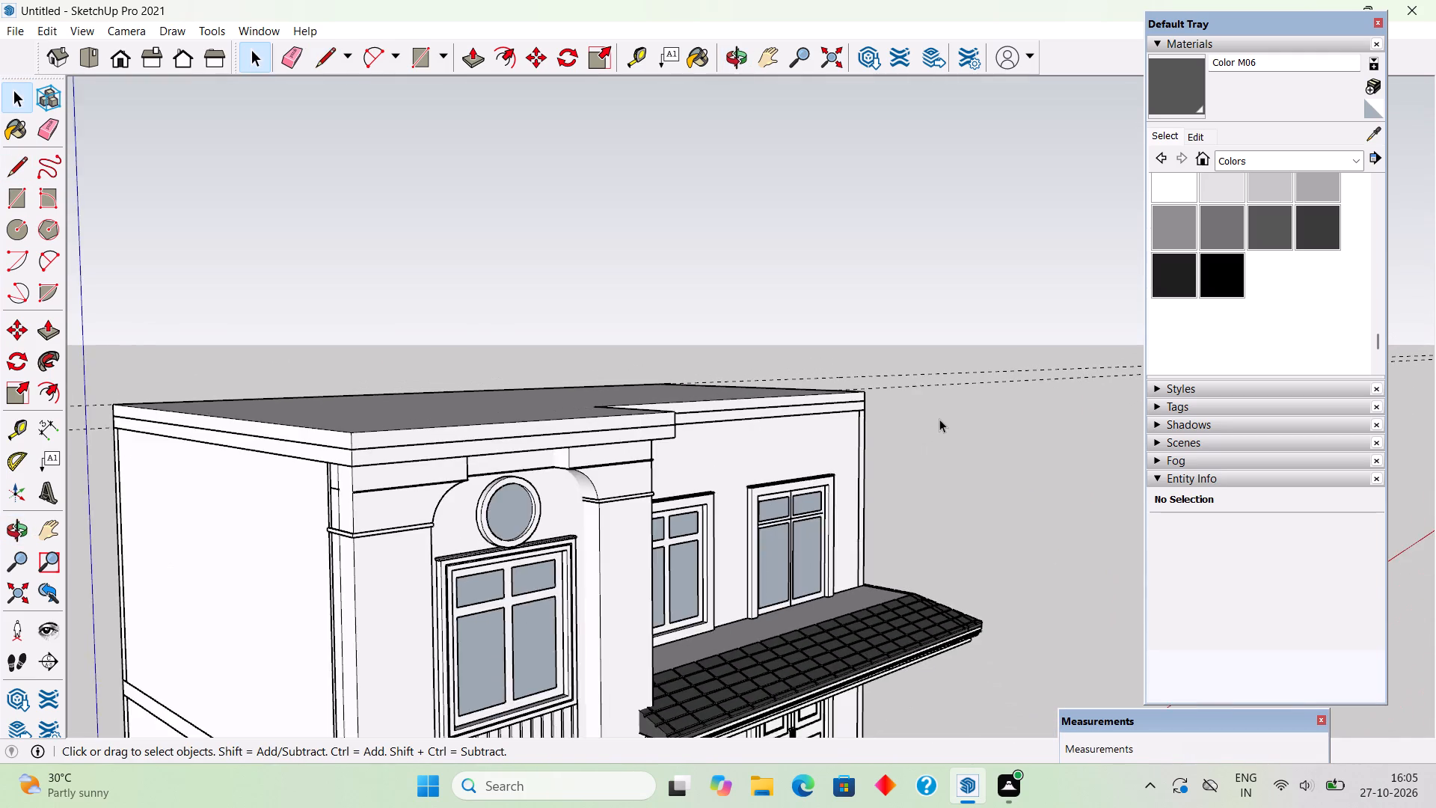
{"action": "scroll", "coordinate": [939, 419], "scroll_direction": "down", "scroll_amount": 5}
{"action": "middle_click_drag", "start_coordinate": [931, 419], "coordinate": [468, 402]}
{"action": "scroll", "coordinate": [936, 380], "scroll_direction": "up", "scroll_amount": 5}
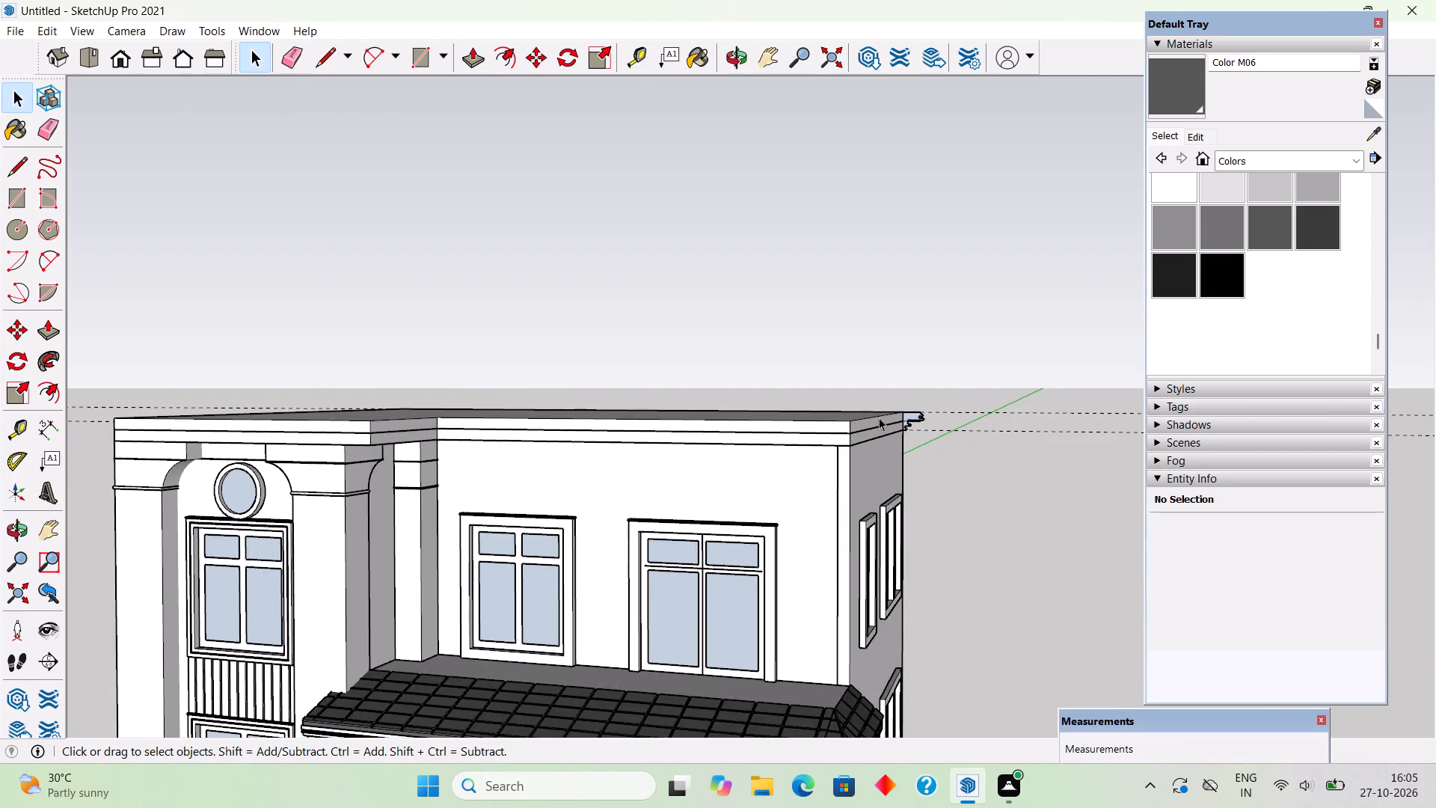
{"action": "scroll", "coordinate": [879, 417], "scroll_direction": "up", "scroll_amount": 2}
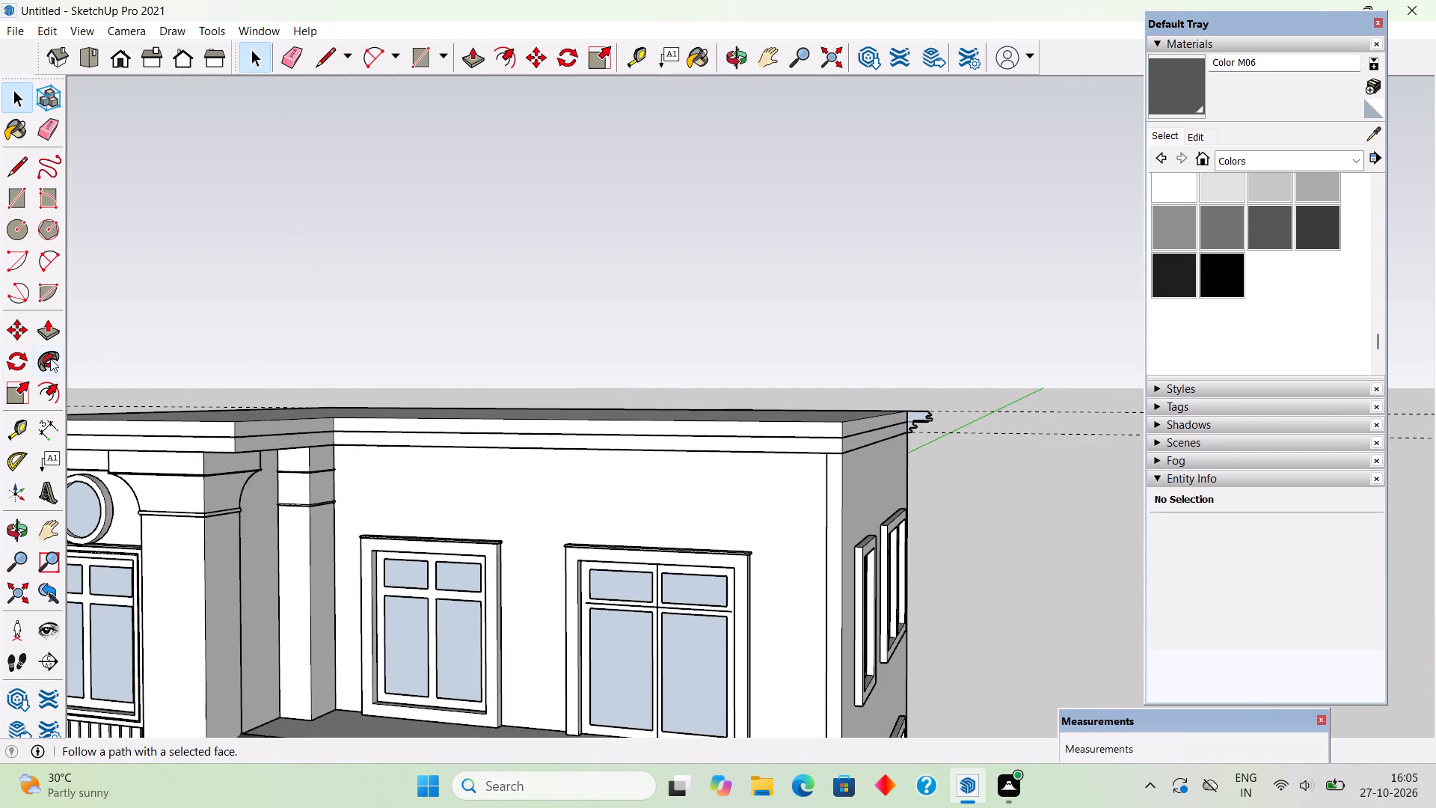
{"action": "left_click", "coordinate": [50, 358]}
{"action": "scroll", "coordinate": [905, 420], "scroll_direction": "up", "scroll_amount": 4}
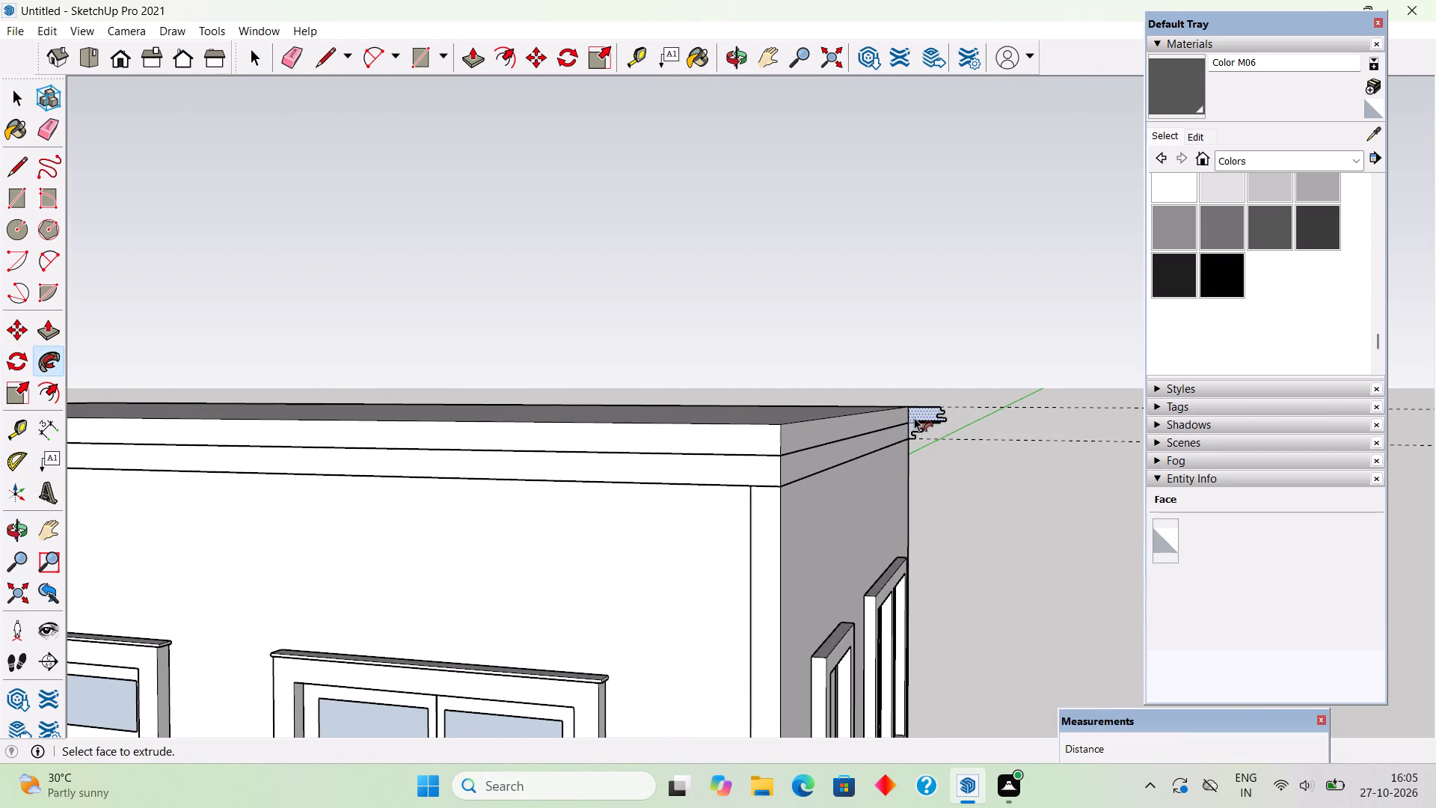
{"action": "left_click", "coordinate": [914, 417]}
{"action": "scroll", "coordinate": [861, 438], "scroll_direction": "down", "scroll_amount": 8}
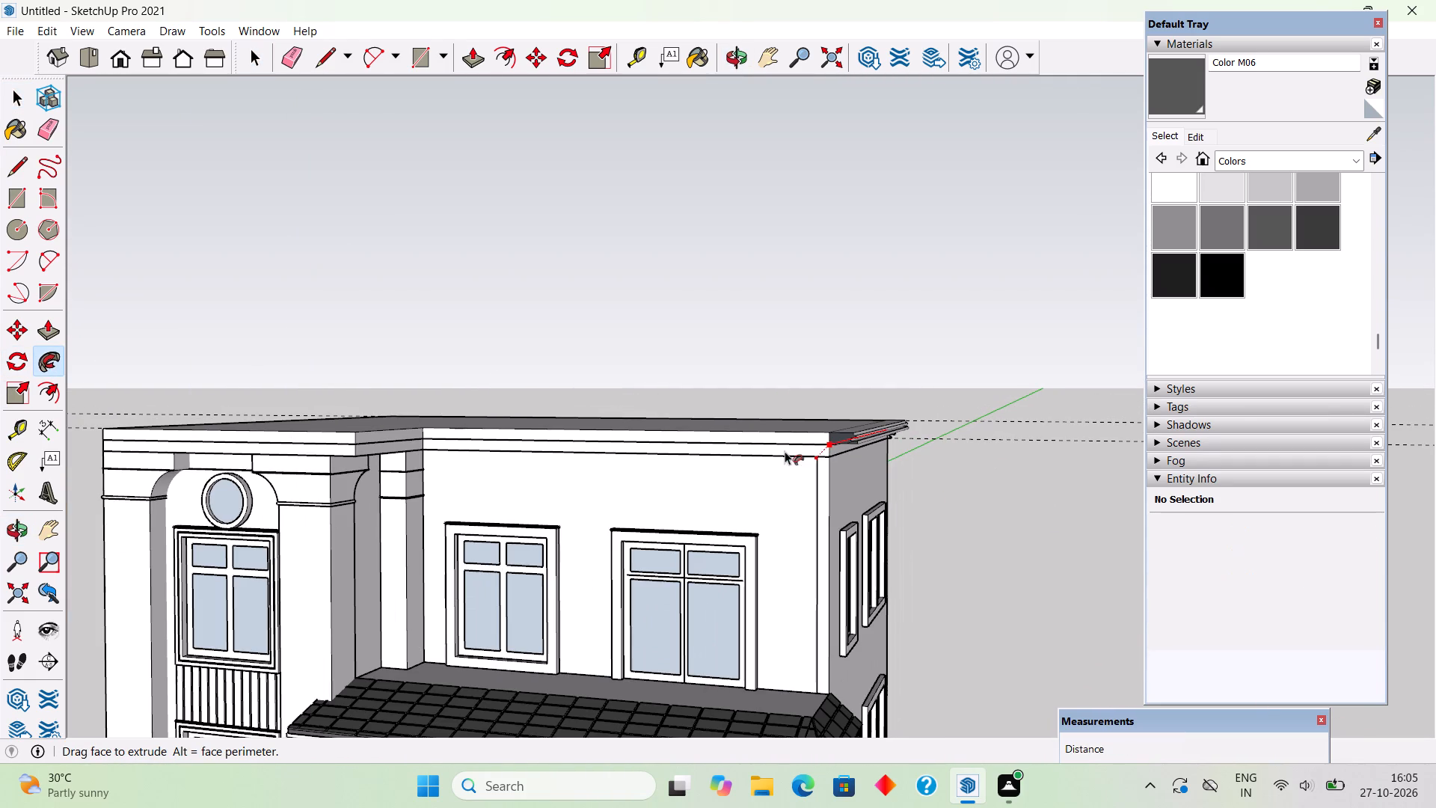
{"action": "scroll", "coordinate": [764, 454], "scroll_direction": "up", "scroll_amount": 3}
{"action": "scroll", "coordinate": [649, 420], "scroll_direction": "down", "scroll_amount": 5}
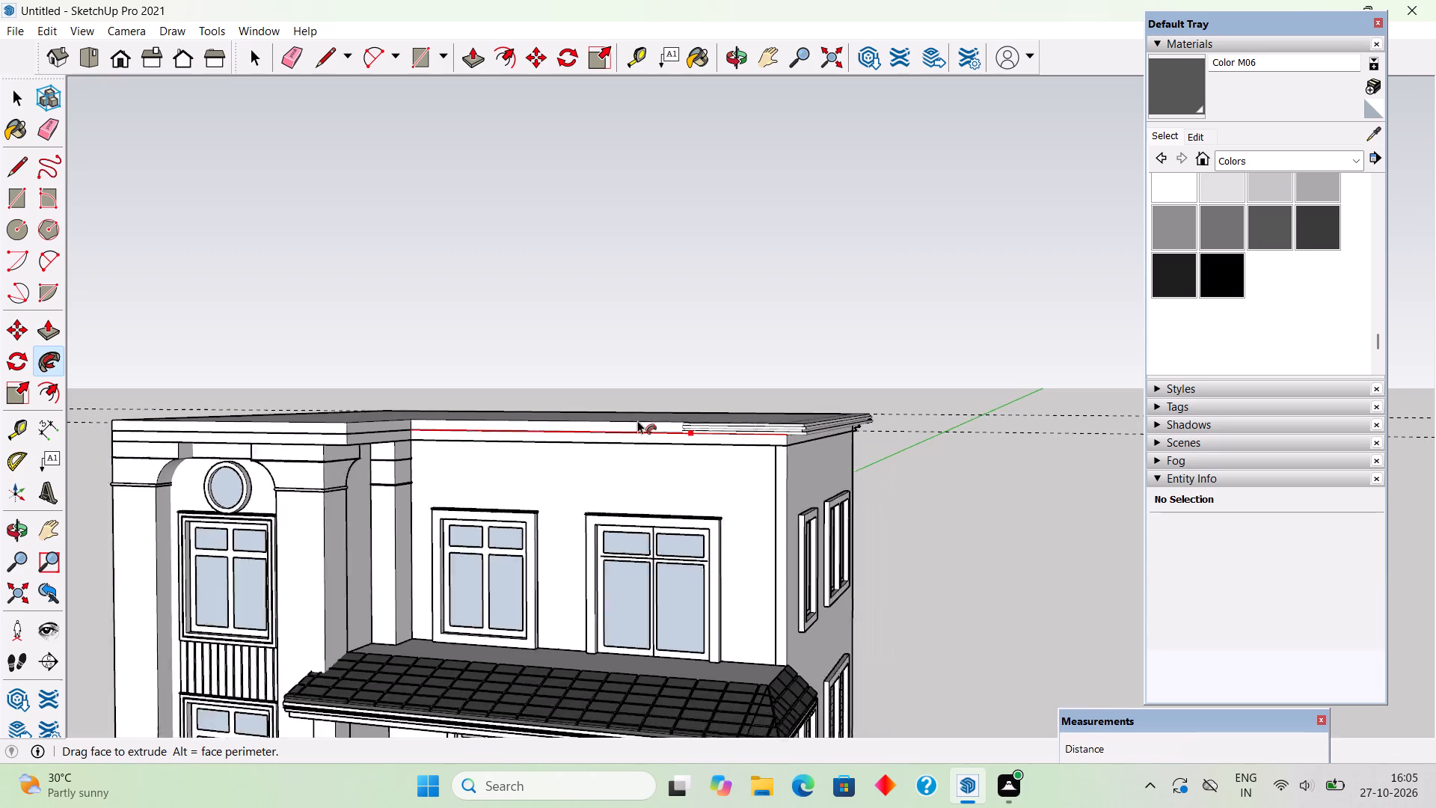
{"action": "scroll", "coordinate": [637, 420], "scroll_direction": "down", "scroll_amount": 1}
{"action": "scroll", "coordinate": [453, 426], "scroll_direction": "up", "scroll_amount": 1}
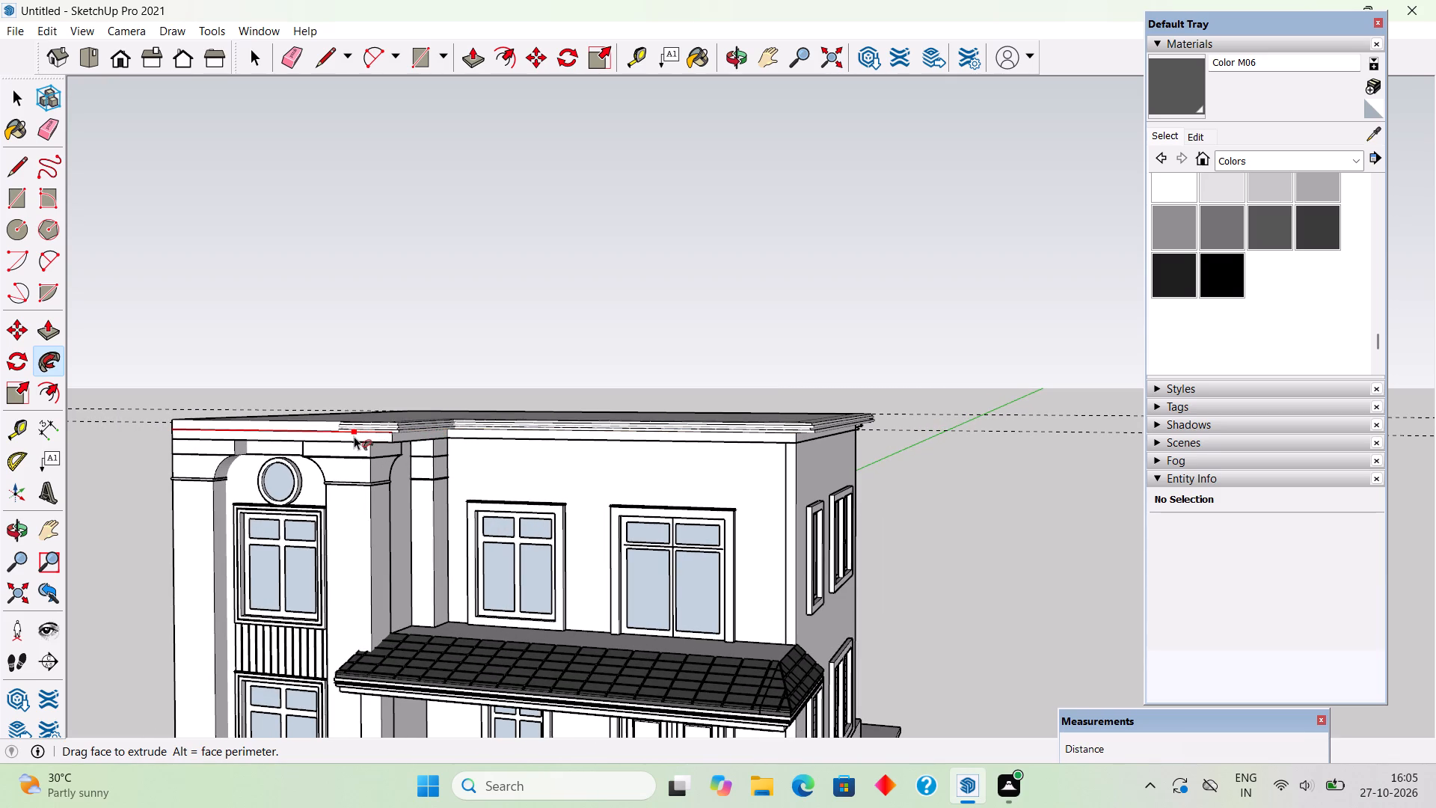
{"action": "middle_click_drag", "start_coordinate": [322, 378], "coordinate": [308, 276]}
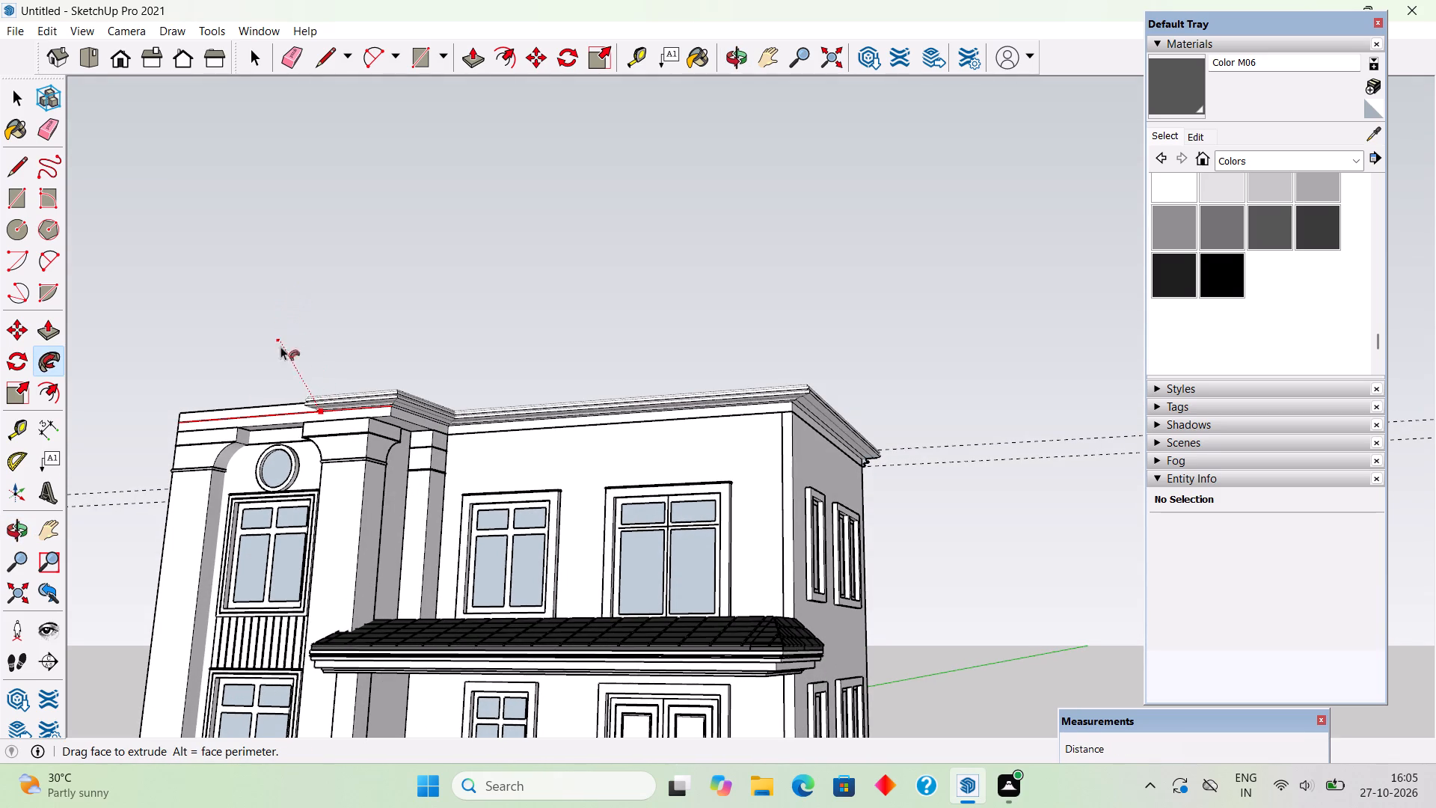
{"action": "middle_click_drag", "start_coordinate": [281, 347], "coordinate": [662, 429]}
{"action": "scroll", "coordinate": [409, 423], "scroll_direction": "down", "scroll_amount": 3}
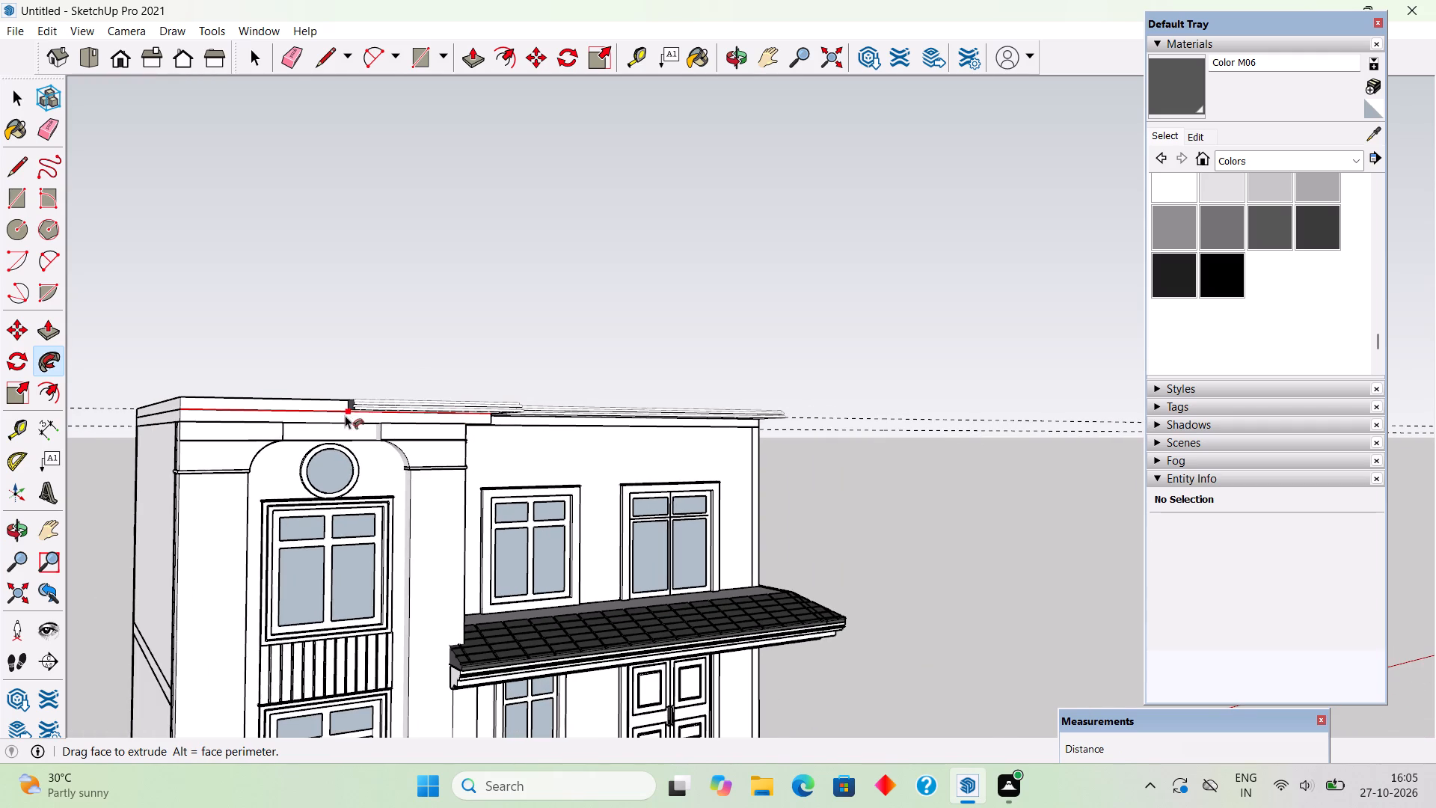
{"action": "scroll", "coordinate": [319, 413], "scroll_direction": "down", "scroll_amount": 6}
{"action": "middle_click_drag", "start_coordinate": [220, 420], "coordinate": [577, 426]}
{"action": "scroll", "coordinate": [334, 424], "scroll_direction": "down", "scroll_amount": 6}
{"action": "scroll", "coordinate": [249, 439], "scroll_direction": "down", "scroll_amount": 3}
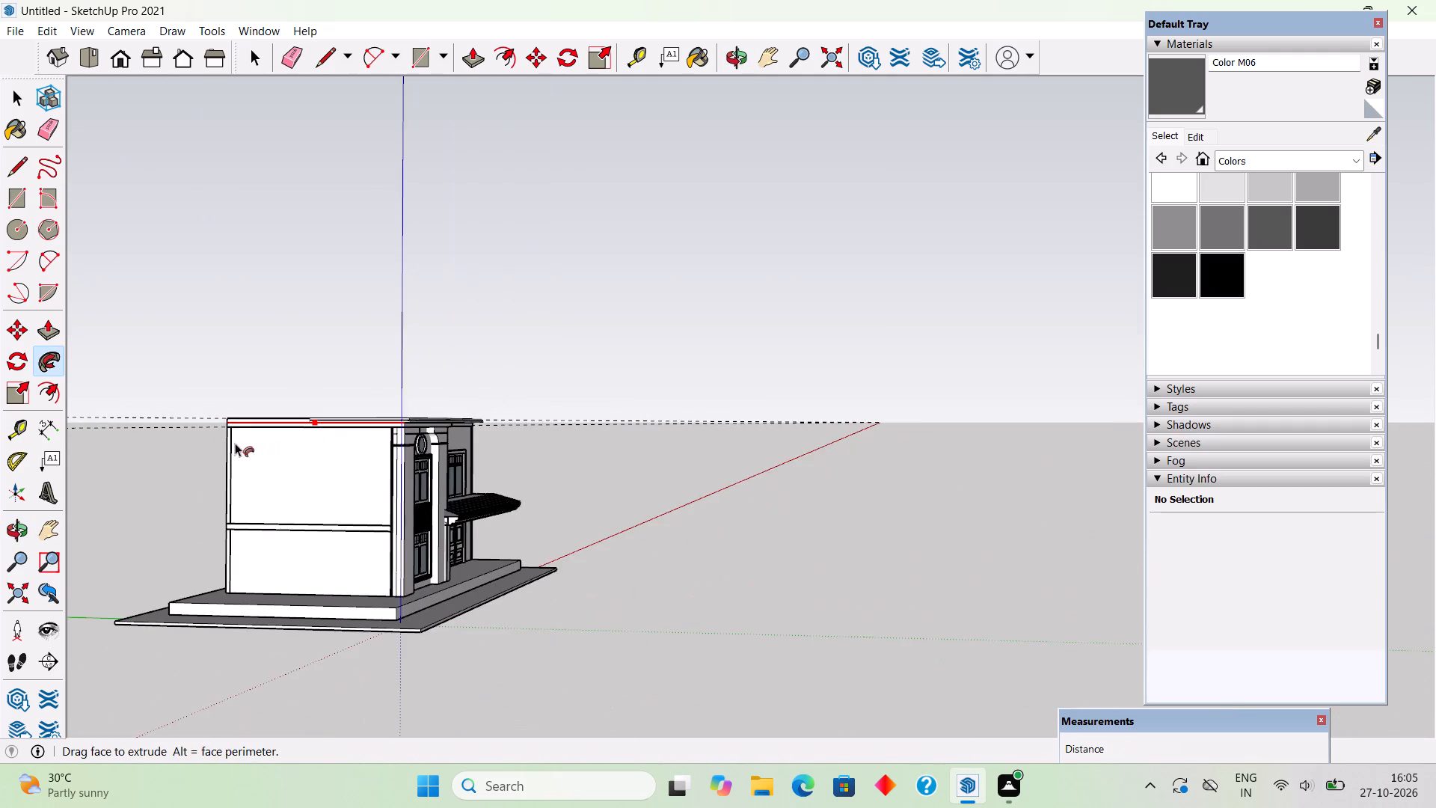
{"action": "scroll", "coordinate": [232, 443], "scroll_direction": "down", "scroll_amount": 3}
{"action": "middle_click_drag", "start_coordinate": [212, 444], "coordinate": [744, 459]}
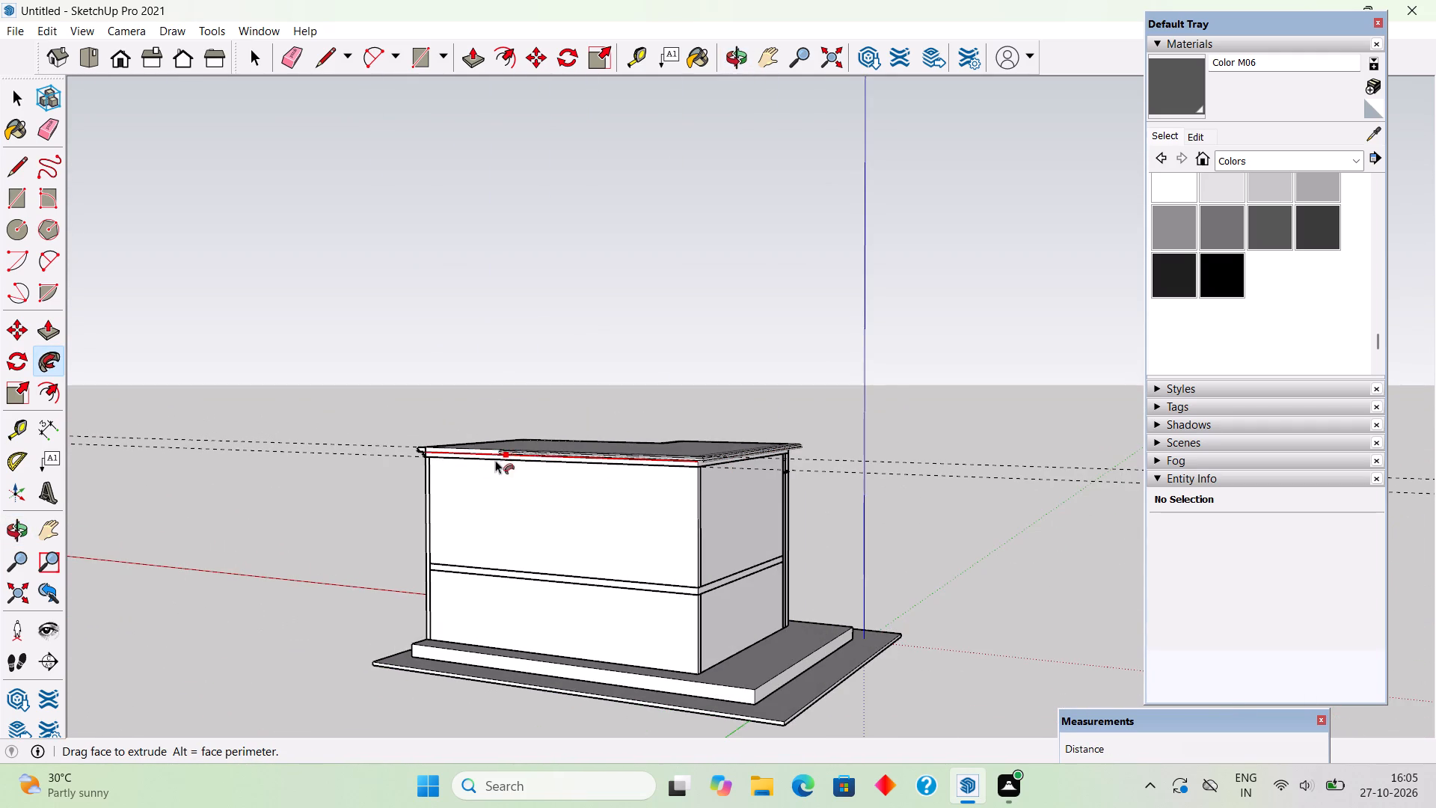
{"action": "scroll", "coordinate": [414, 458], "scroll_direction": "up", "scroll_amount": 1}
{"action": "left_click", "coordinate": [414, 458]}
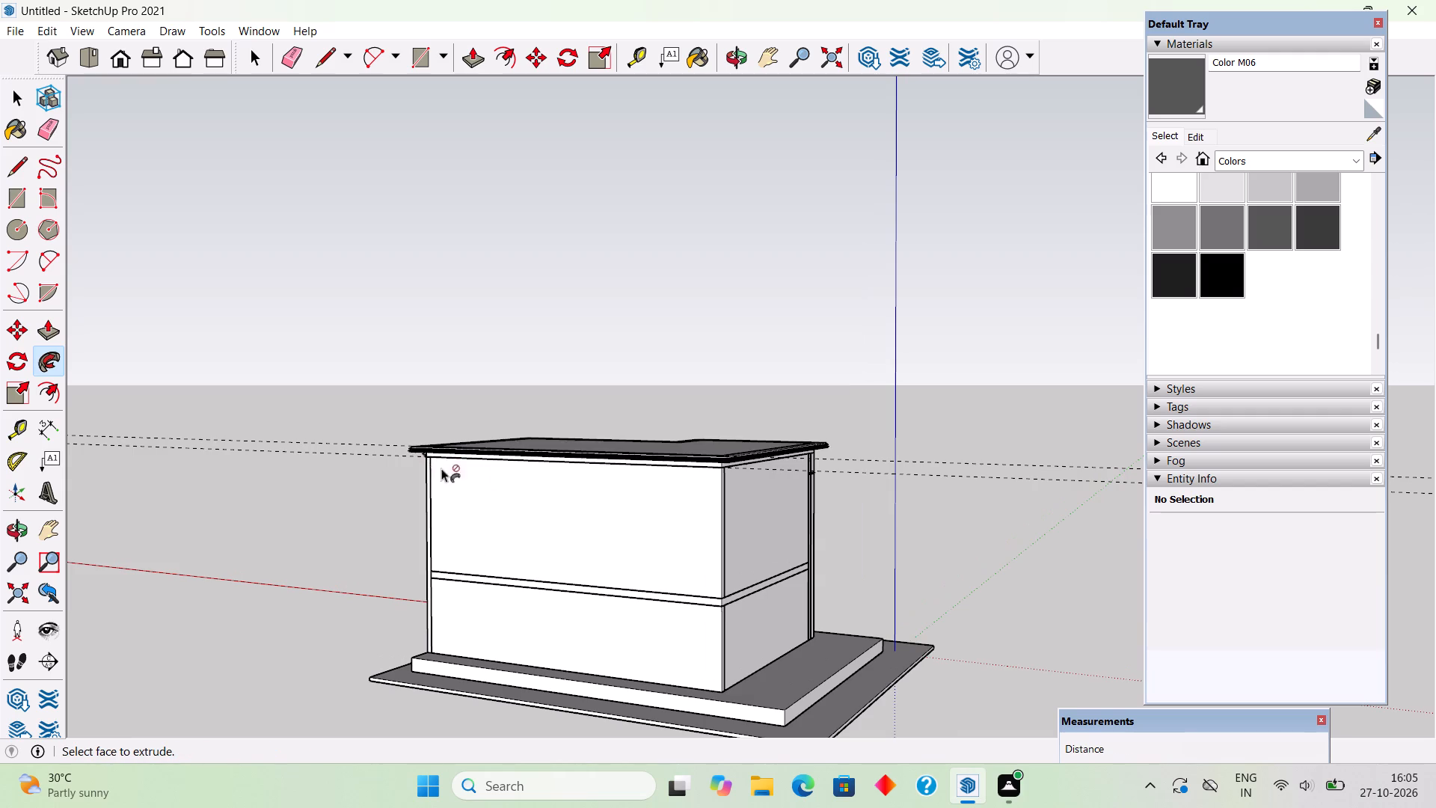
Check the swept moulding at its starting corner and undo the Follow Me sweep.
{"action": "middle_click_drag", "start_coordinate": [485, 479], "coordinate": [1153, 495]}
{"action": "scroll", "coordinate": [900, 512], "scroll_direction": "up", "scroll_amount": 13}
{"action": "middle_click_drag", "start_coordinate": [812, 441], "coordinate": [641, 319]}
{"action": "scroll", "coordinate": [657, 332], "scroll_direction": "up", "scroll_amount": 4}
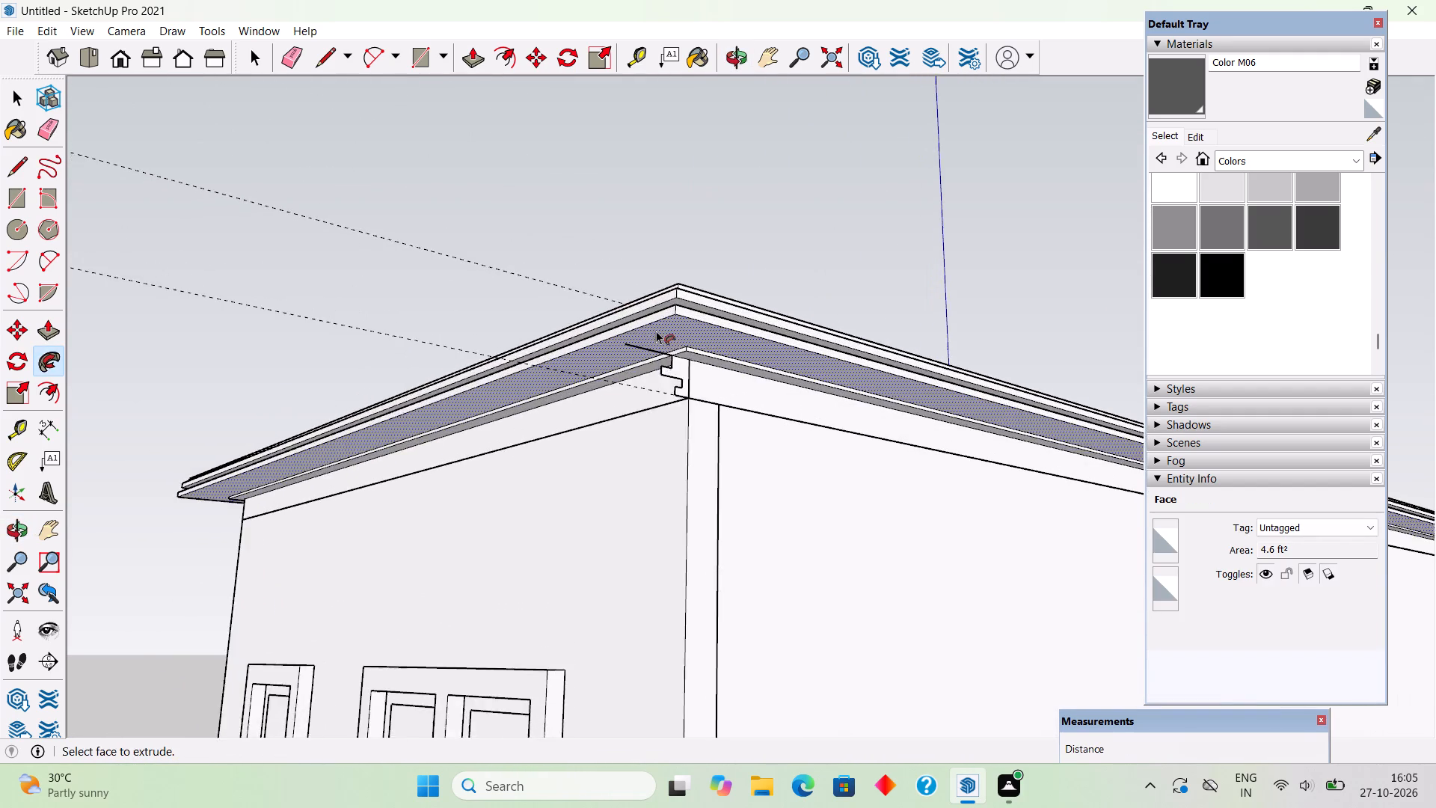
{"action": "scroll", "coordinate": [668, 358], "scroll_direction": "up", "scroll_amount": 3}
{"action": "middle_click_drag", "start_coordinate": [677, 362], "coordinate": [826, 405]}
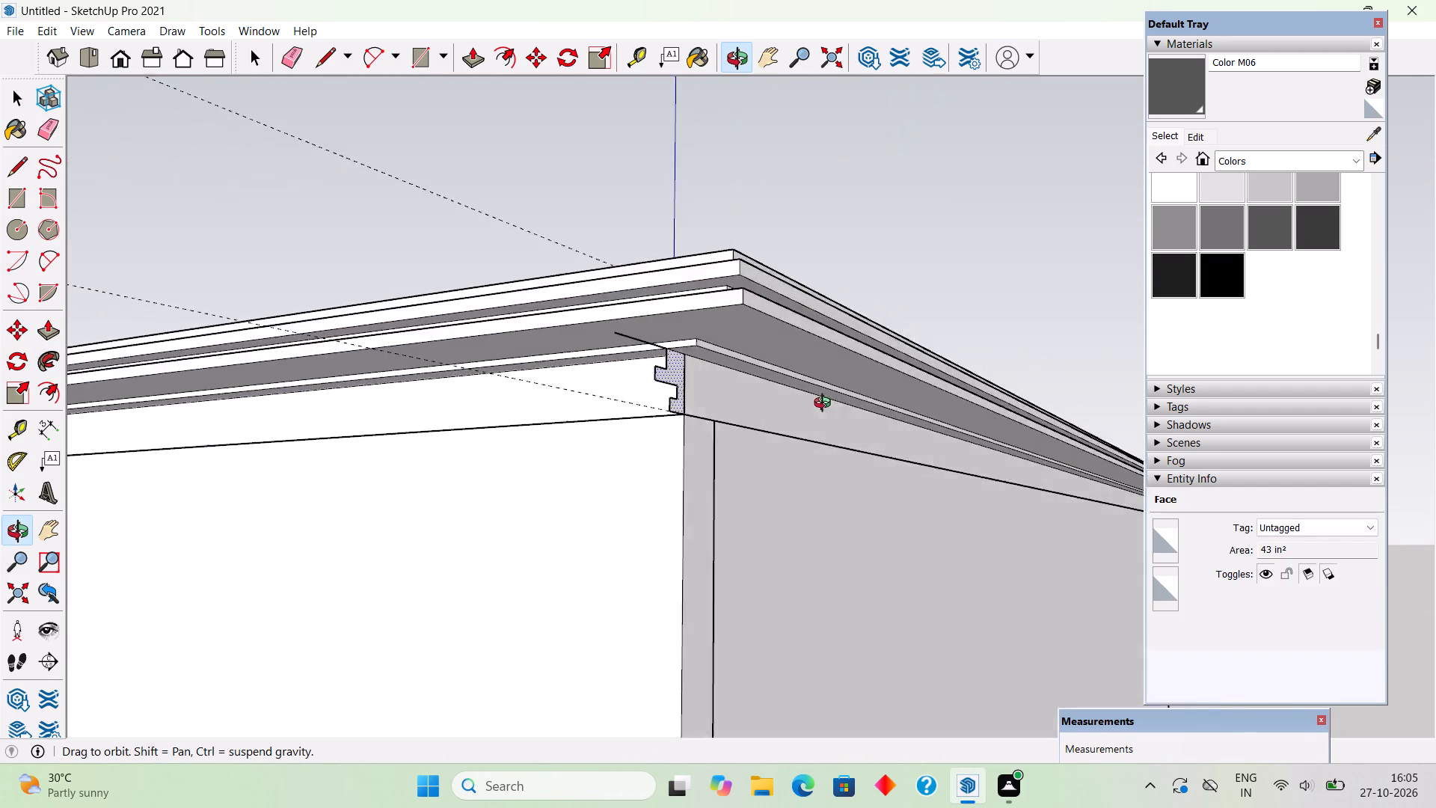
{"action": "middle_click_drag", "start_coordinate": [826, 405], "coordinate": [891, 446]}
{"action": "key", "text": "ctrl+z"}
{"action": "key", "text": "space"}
Delete the leftover red-axis line at the cornice profile, both its outer part and the short segment dividing the profile face.
{"action": "scroll", "coordinate": [641, 343], "scroll_direction": "up", "scroll_amount": 5}
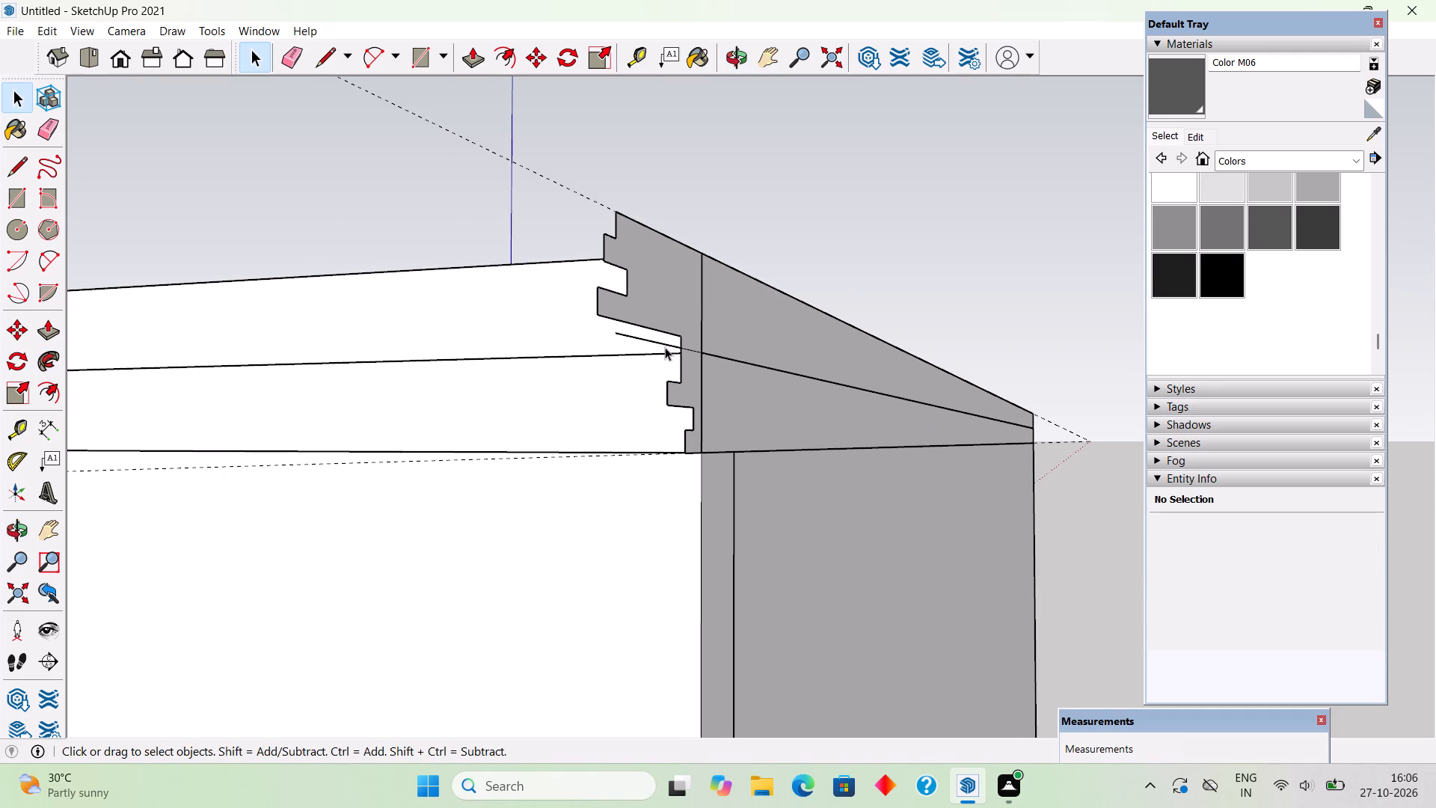
{"action": "left_click", "coordinate": [666, 345]}
{"action": "key", "text": "Delete"}
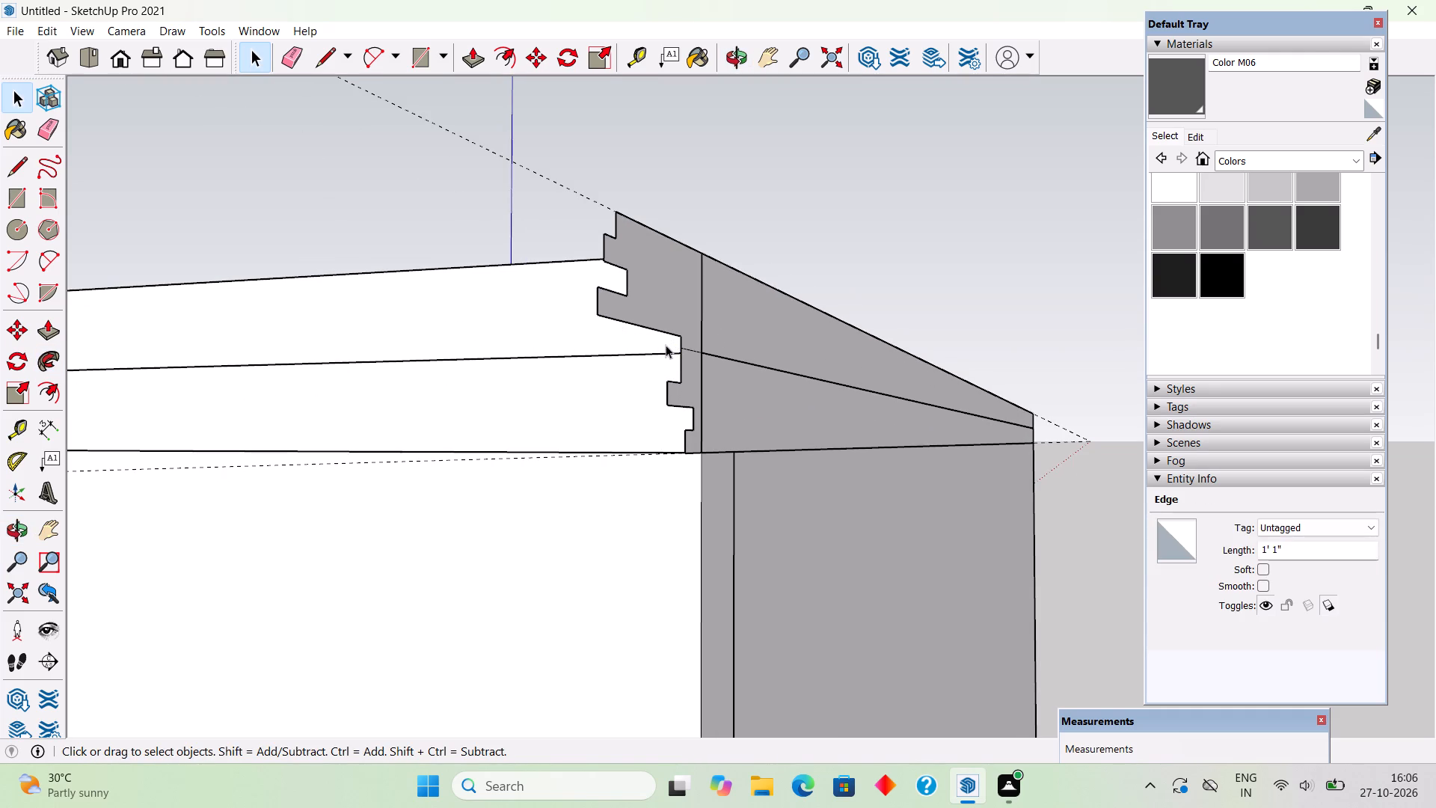
{"action": "middle_click_drag", "start_coordinate": [667, 353], "coordinate": [1018, 405]}
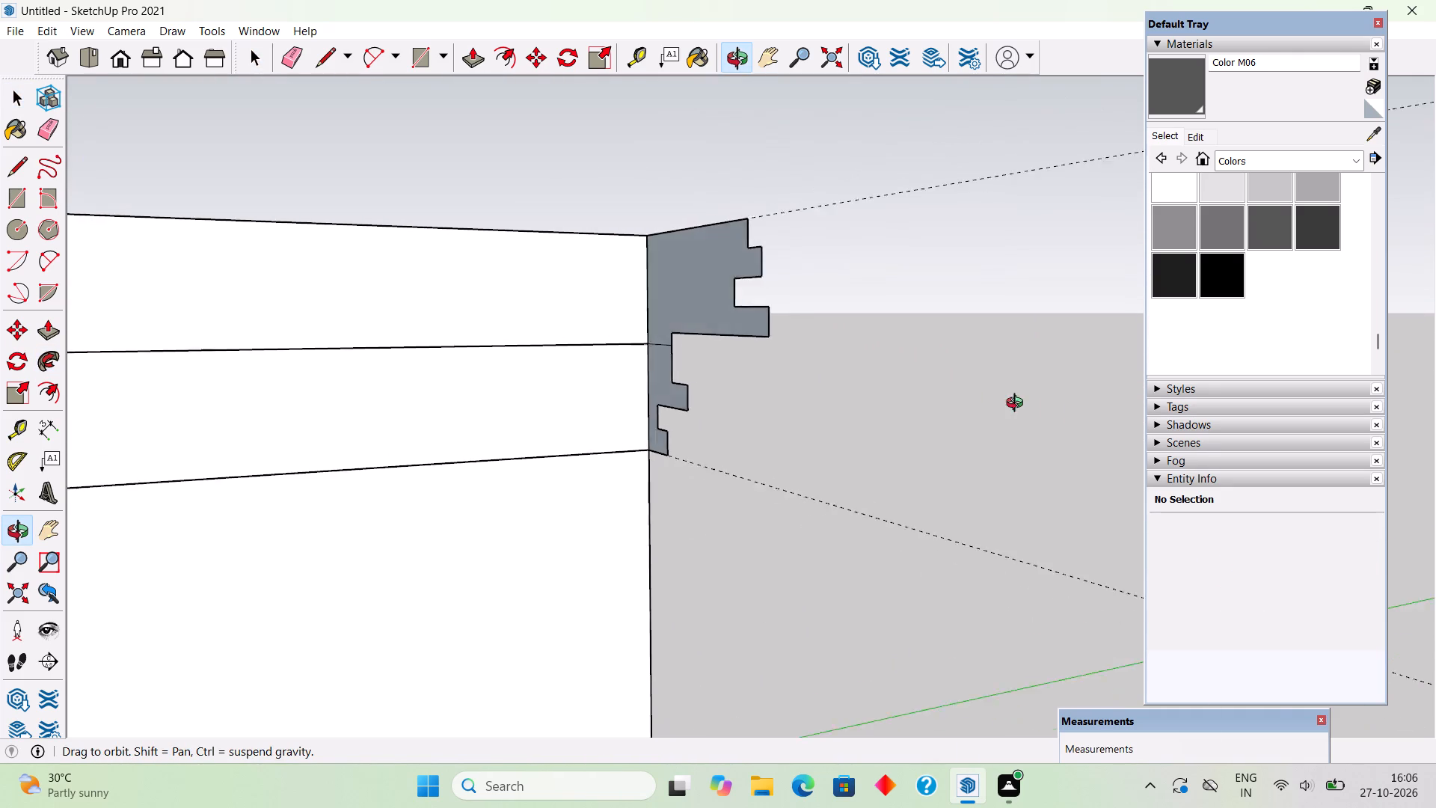
{"action": "middle_click_drag", "start_coordinate": [1018, 405], "coordinate": [1057, 405]}
{"action": "scroll", "coordinate": [1058, 405], "scroll_direction": "down", "scroll_amount": 3}
{"action": "scroll", "coordinate": [915, 385], "scroll_direction": "up", "scroll_amount": 3}
{"action": "left_click", "coordinate": [874, 376]}
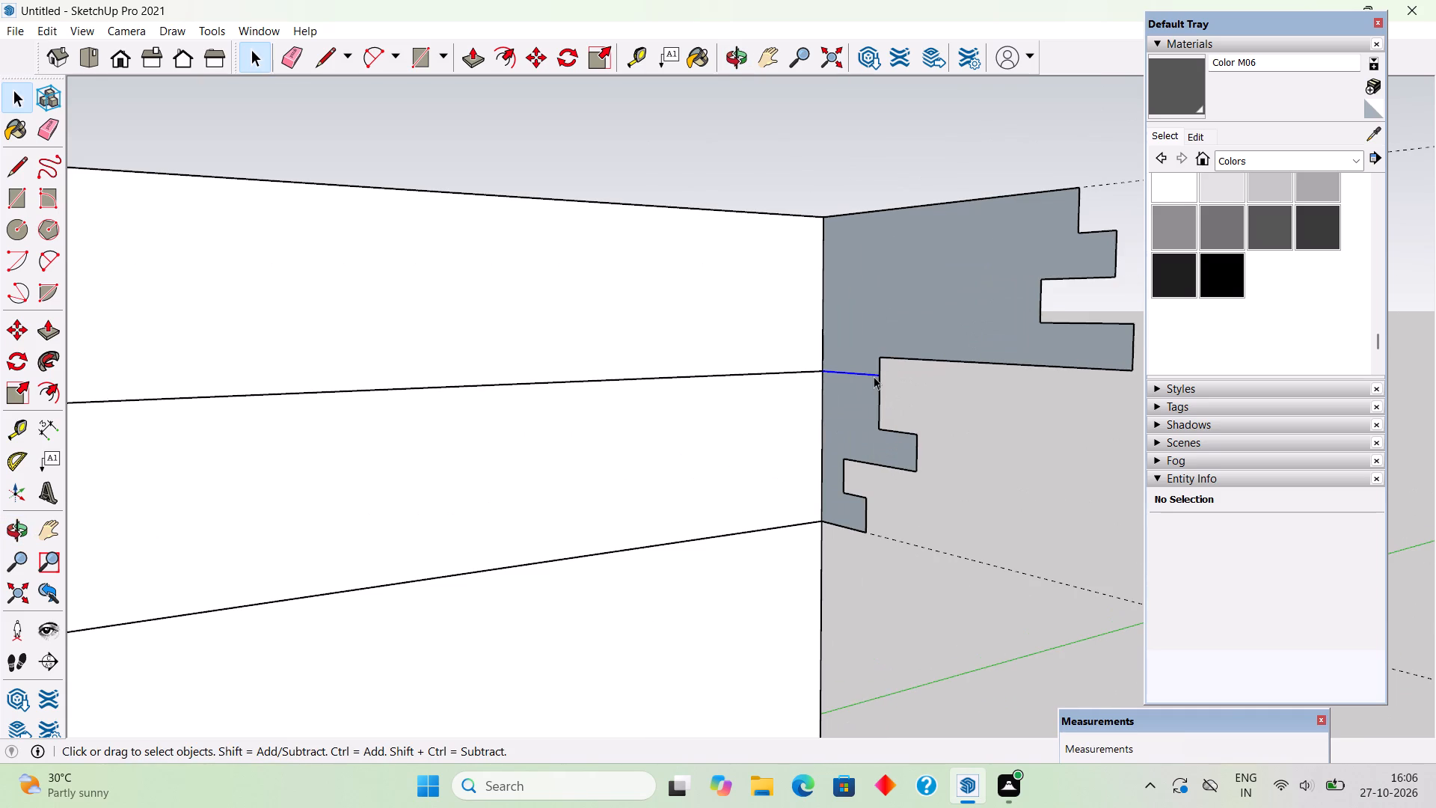
{"action": "key", "text": "space"}
{"action": "type", "text": "p"}
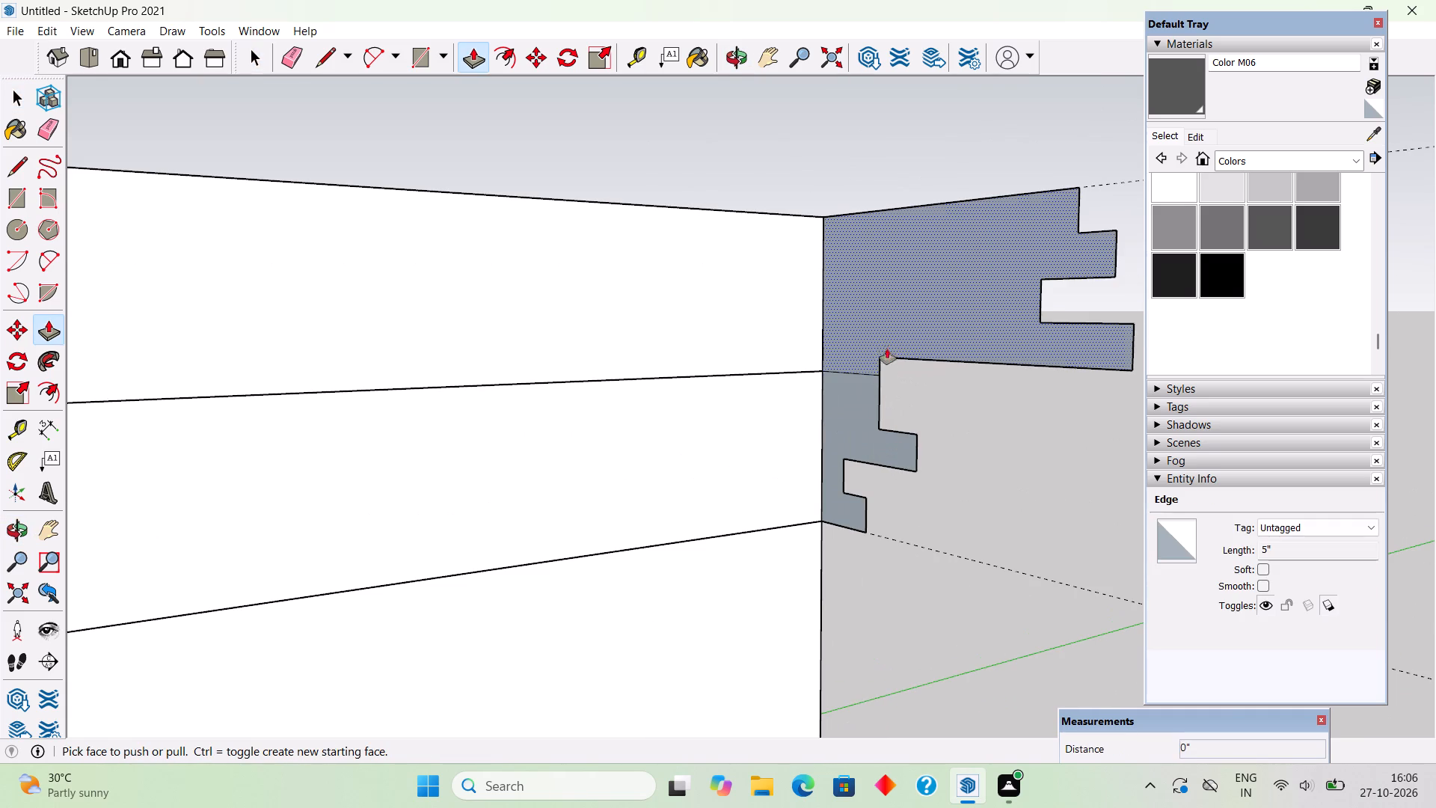
{"action": "key", "text": "space"}
{"action": "left_click", "coordinate": [862, 375]}
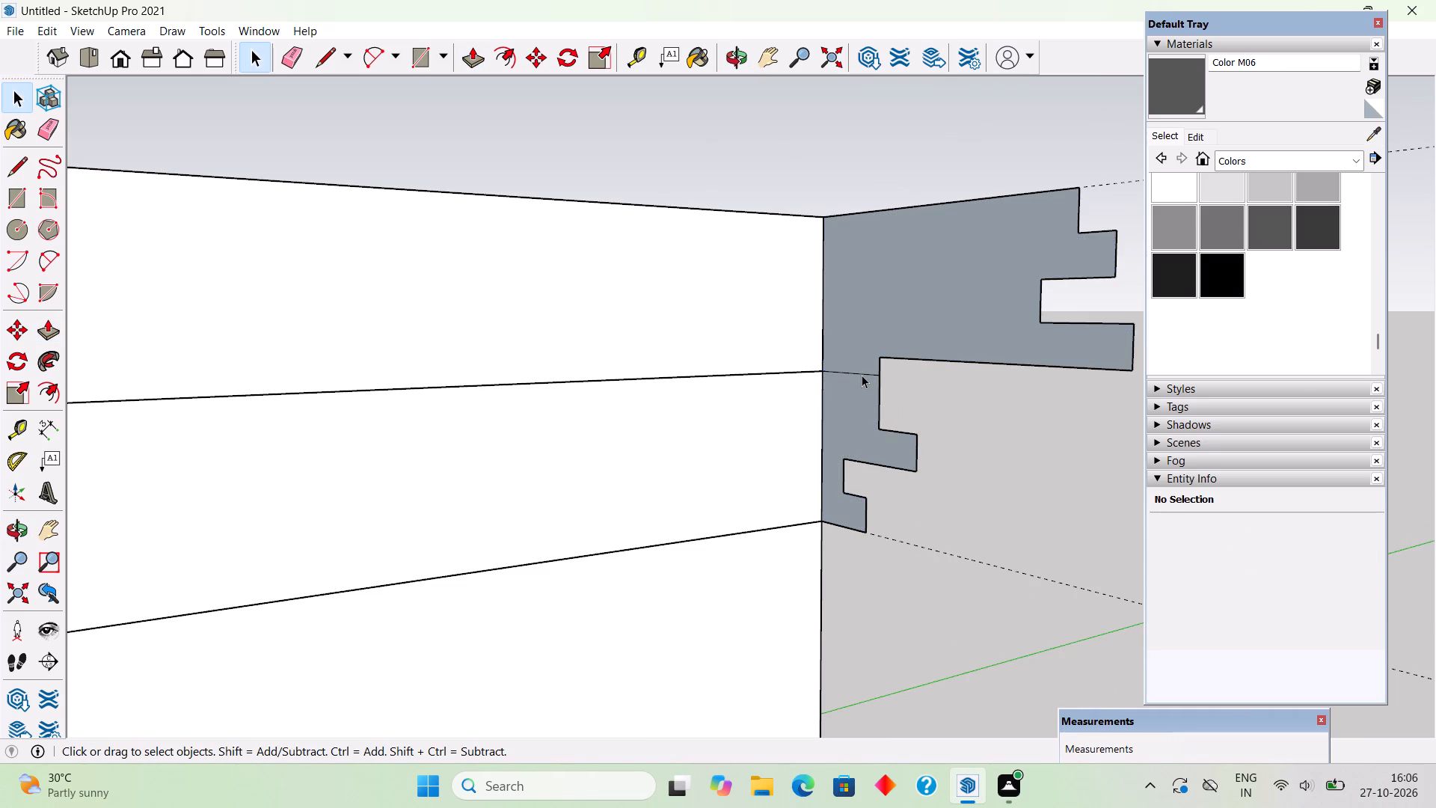
{"action": "key", "text": "Delete"}
Sweep the undivided cornice profile with Follow Me along the mid-height line around all the roof slab's faces, back to the starting corner.
{"action": "left_click", "coordinate": [58, 357]}
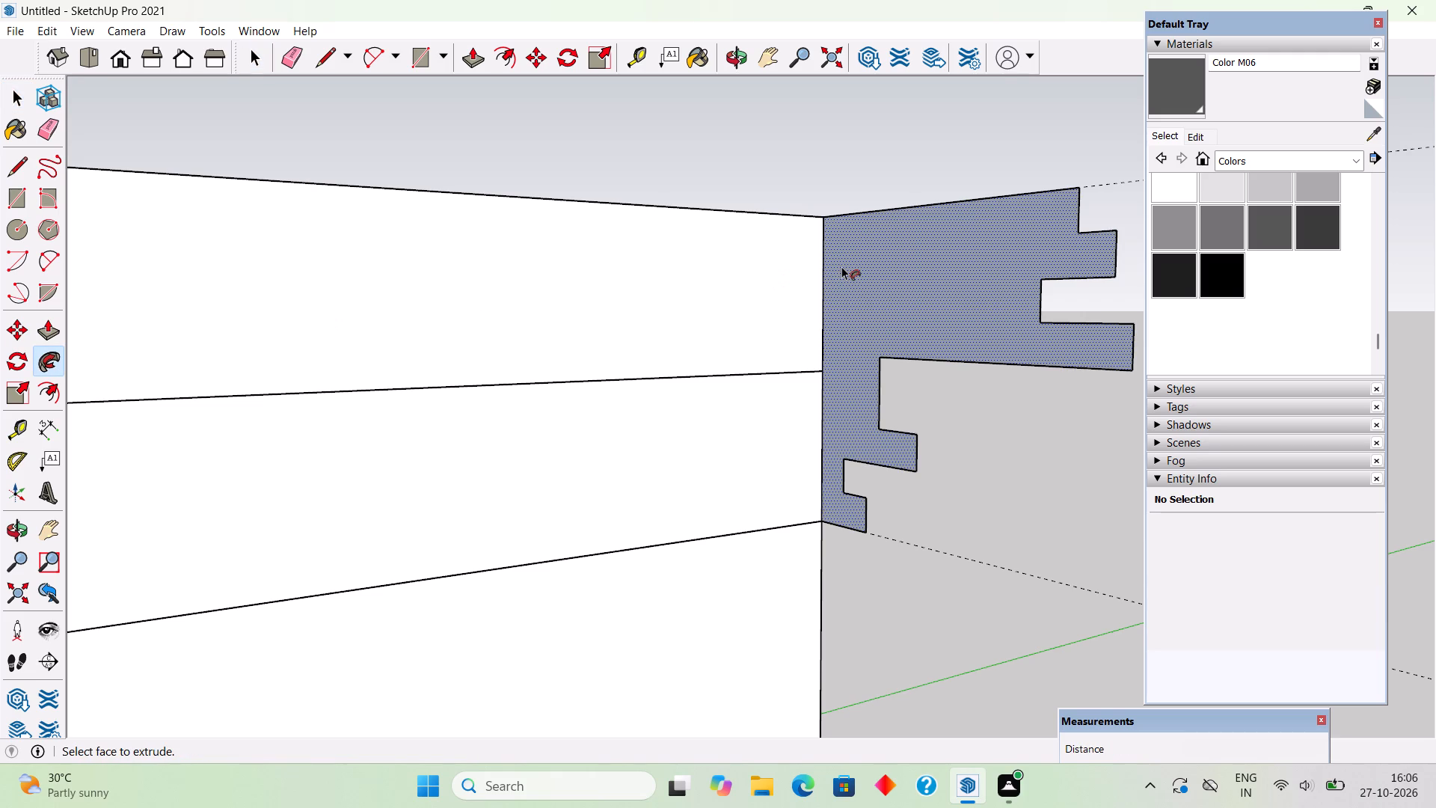
{"action": "left_click", "coordinate": [841, 266]}
{"action": "scroll", "coordinate": [824, 274], "scroll_direction": "down", "scroll_amount": 9}
{"action": "scroll", "coordinate": [948, 265], "scroll_direction": "down", "scroll_amount": 6}
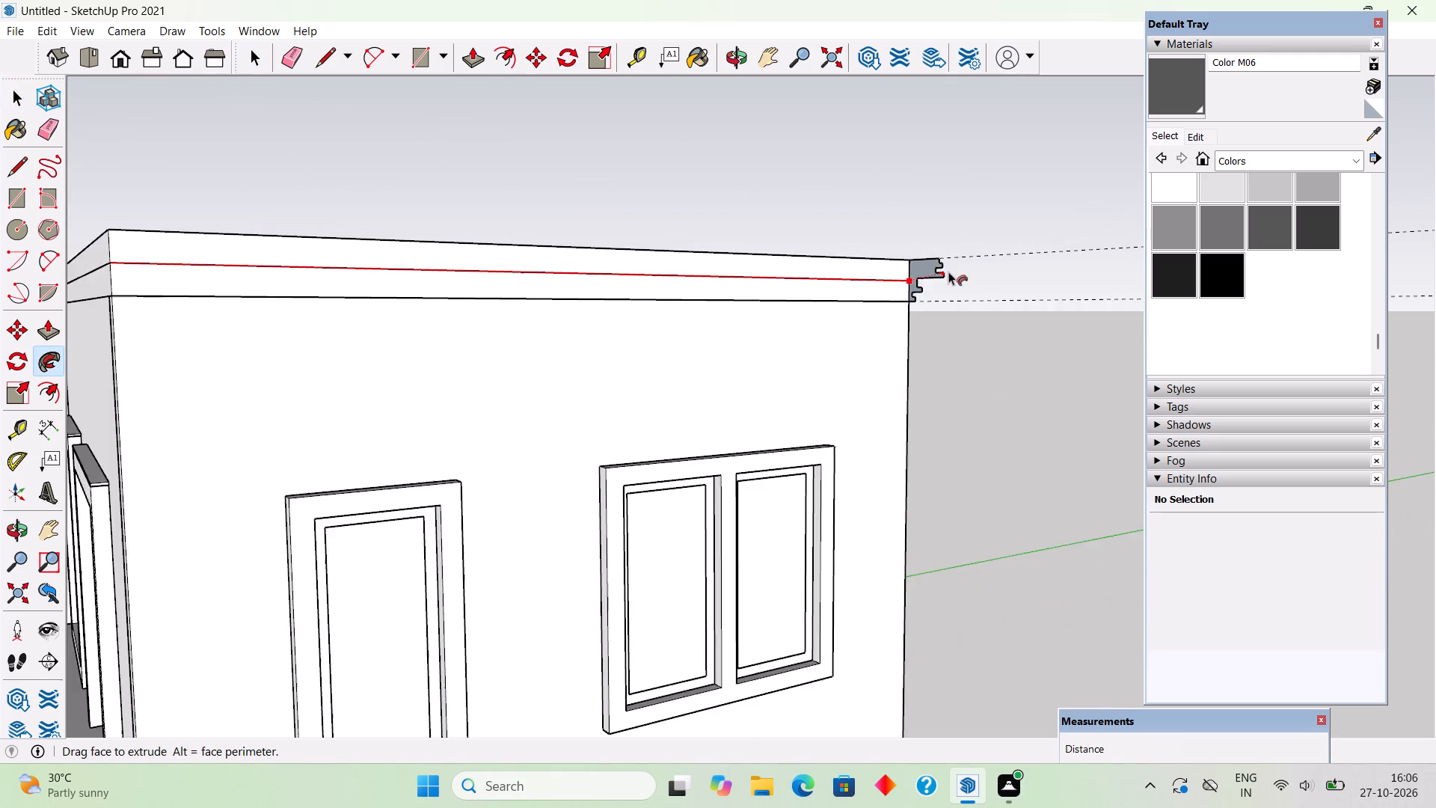
{"action": "scroll", "coordinate": [948, 272], "scroll_direction": "down", "scroll_amount": 5}
{"action": "middle_click_drag", "start_coordinate": [536, 284], "coordinate": [544, 288]}
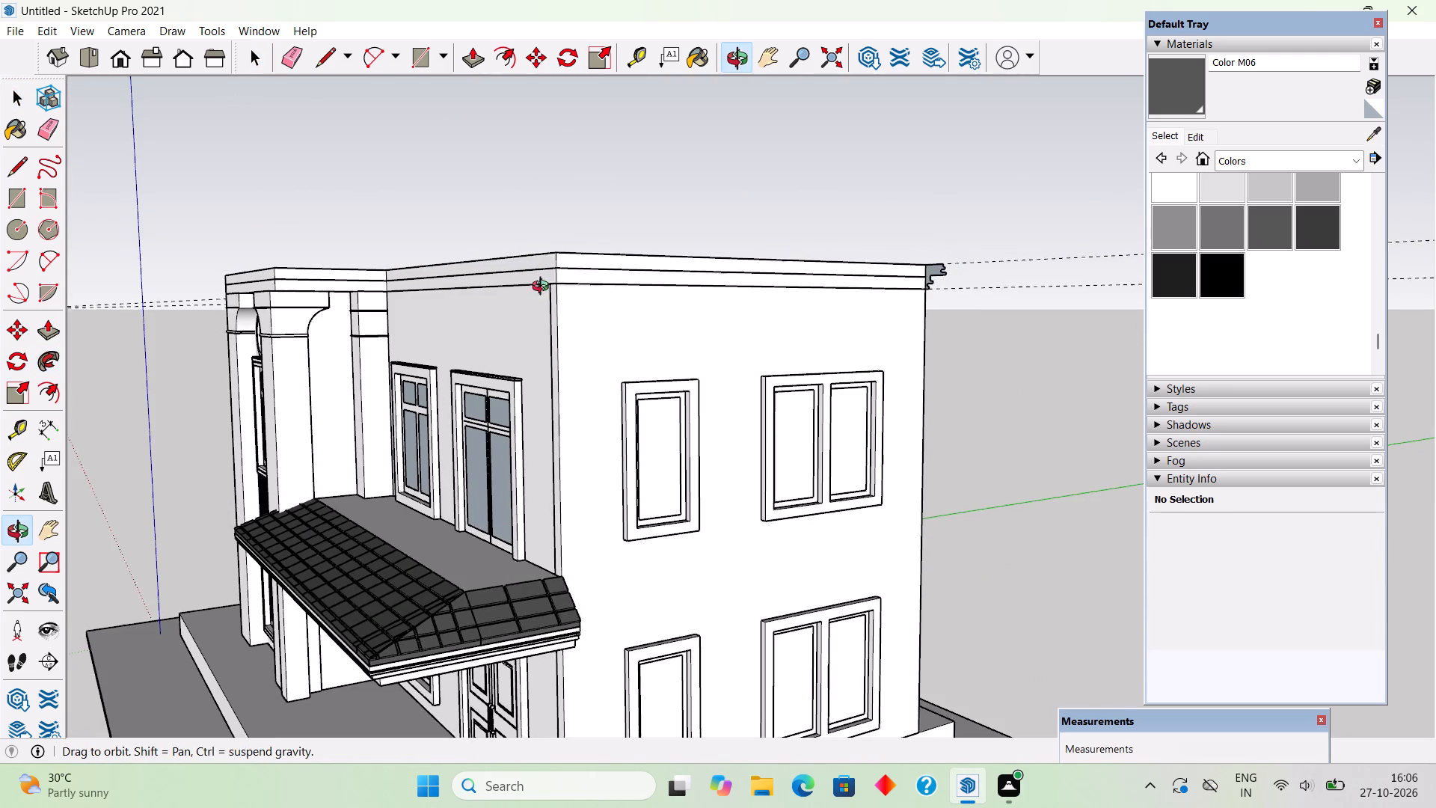
{"action": "middle_click_drag", "start_coordinate": [544, 288], "coordinate": [1032, 296]}
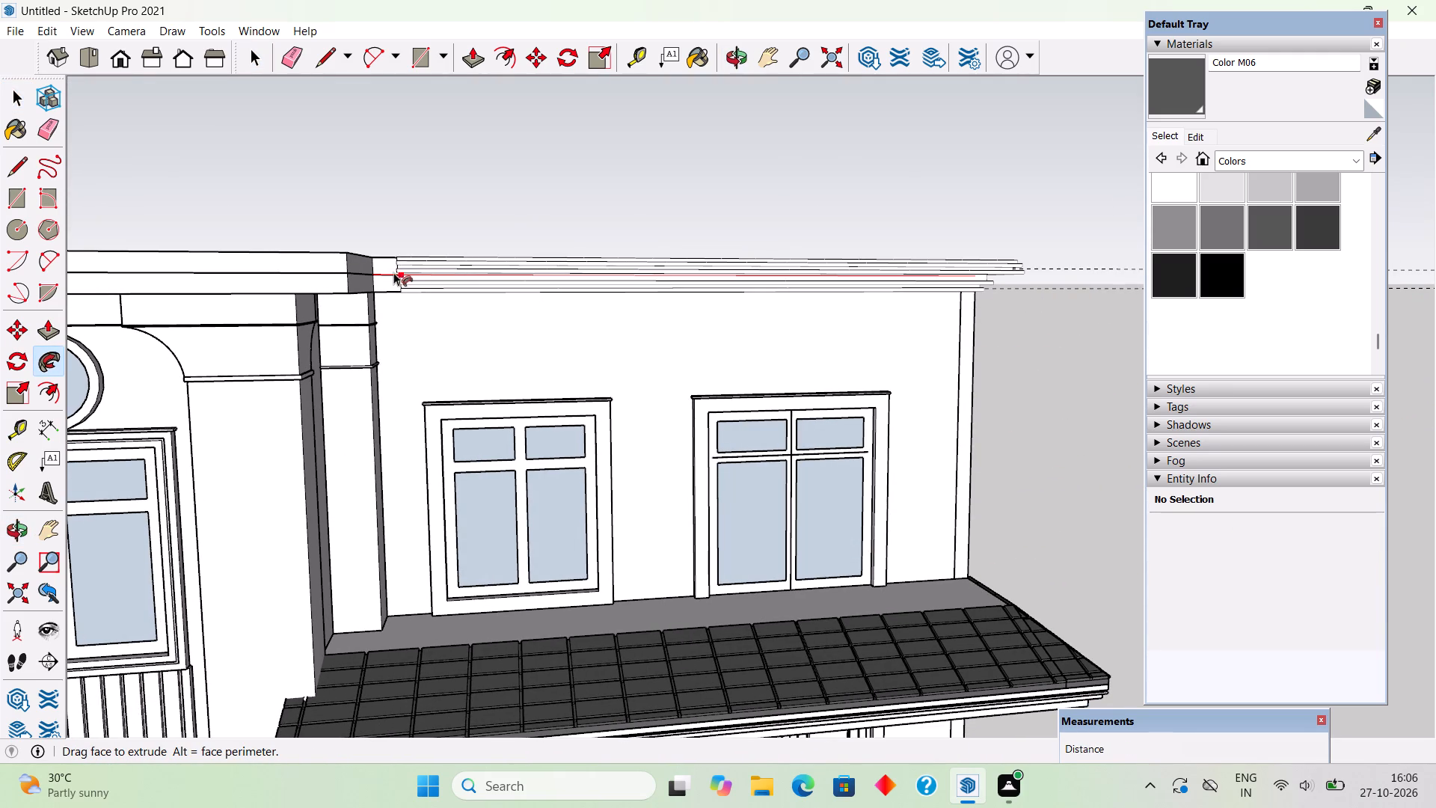
{"action": "scroll", "coordinate": [363, 280], "scroll_direction": "down", "scroll_amount": 10}
{"action": "scroll", "coordinate": [286, 272], "scroll_direction": "down", "scroll_amount": 6}
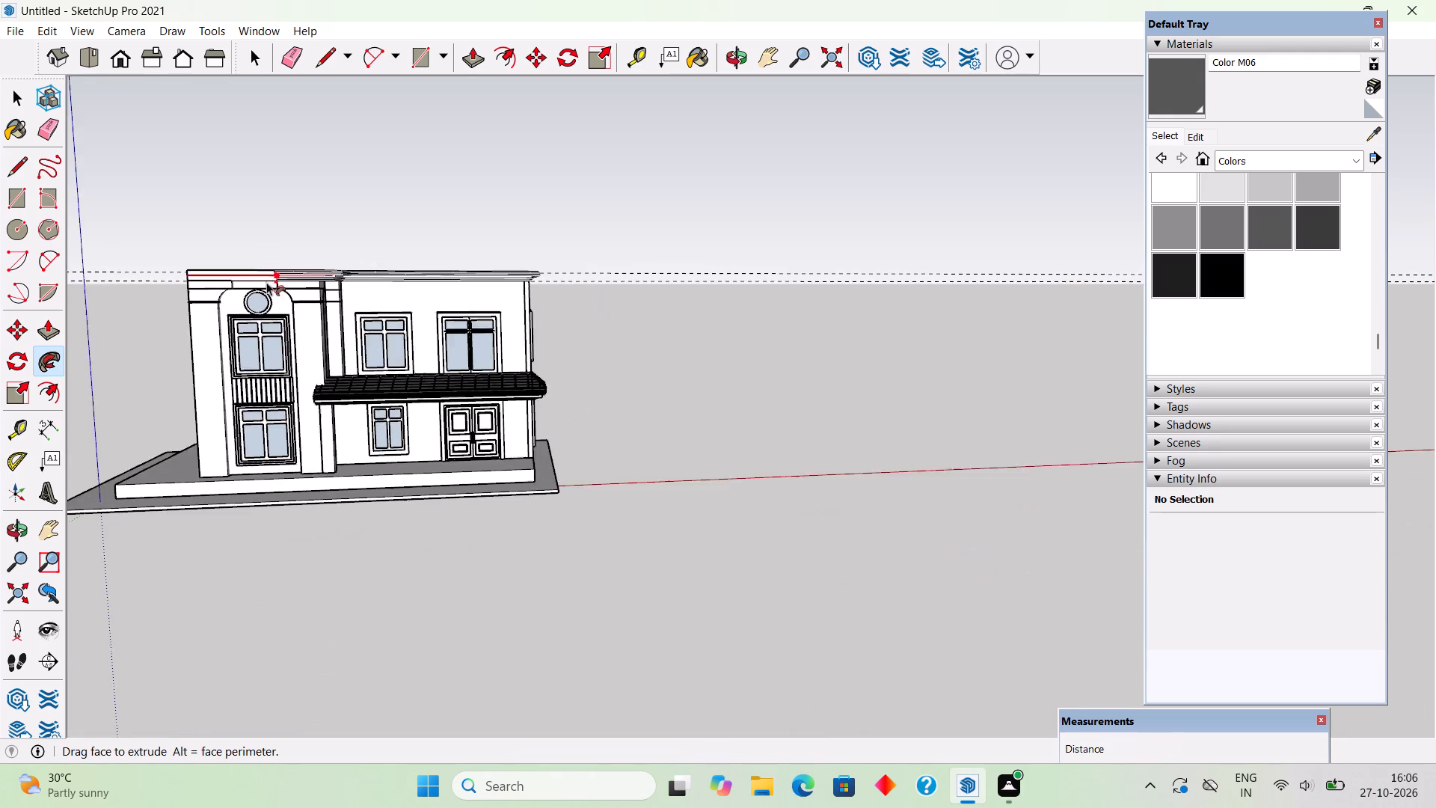
{"action": "scroll", "coordinate": [266, 282], "scroll_direction": "down", "scroll_amount": 3}
{"action": "middle_click_drag", "start_coordinate": [153, 299], "coordinate": [926, 312]}
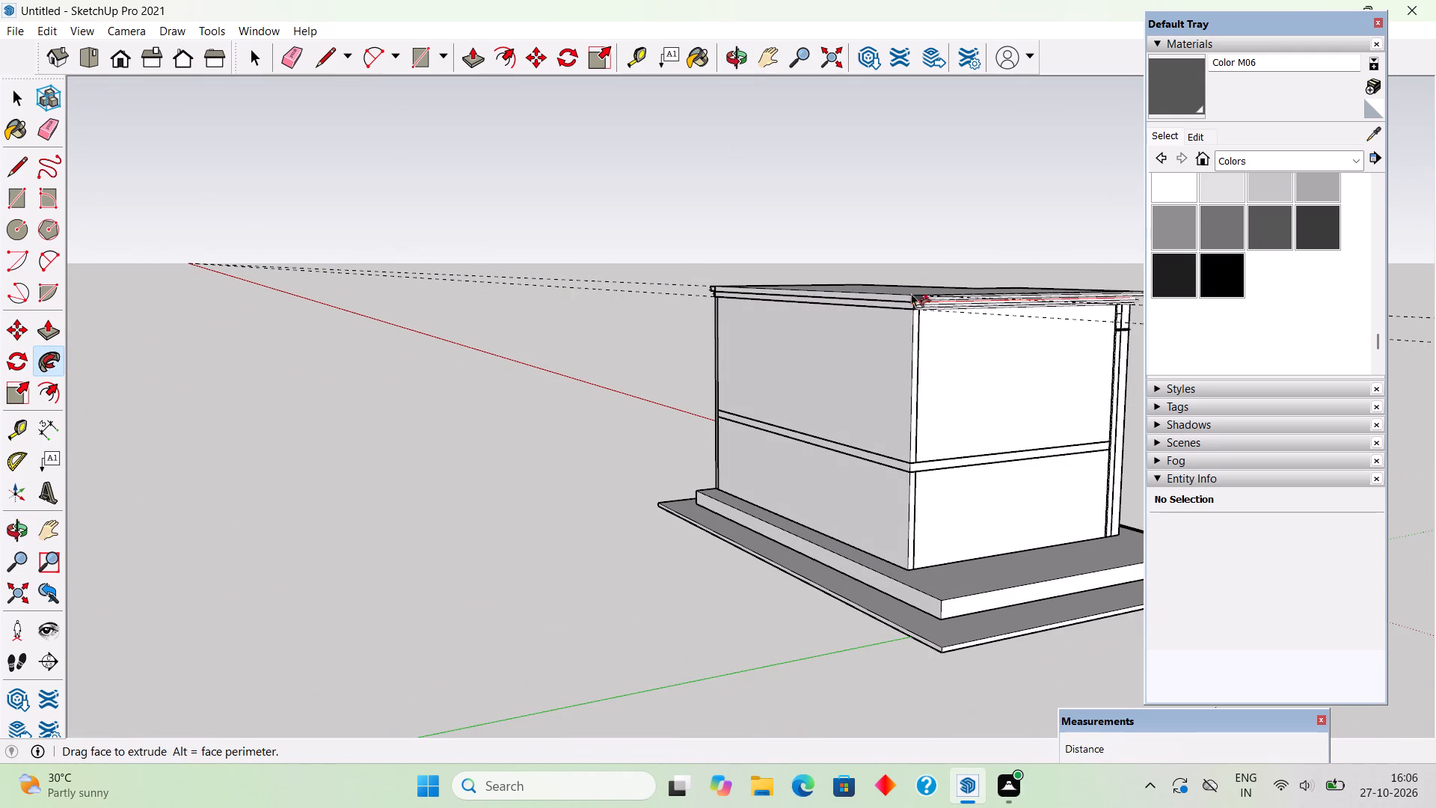
{"action": "middle_click_drag", "start_coordinate": [852, 302], "coordinate": [1070, 352]}
{"action": "scroll", "coordinate": [732, 304], "scroll_direction": "up", "scroll_amount": 4}
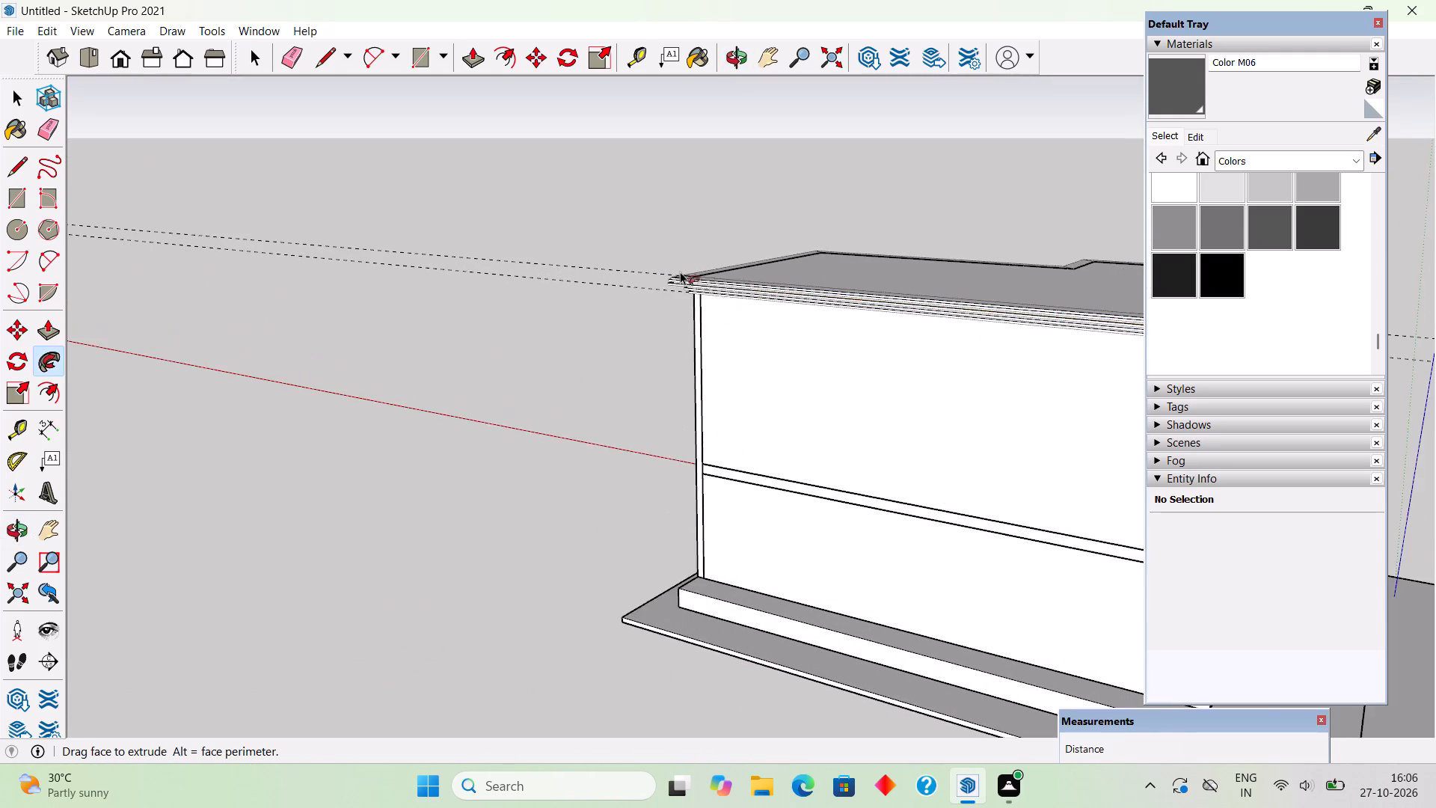
{"action": "scroll", "coordinate": [678, 270], "scroll_direction": "up", "scroll_amount": 3}
{"action": "middle_click_drag", "start_coordinate": [690, 290], "coordinate": [1016, 370]}
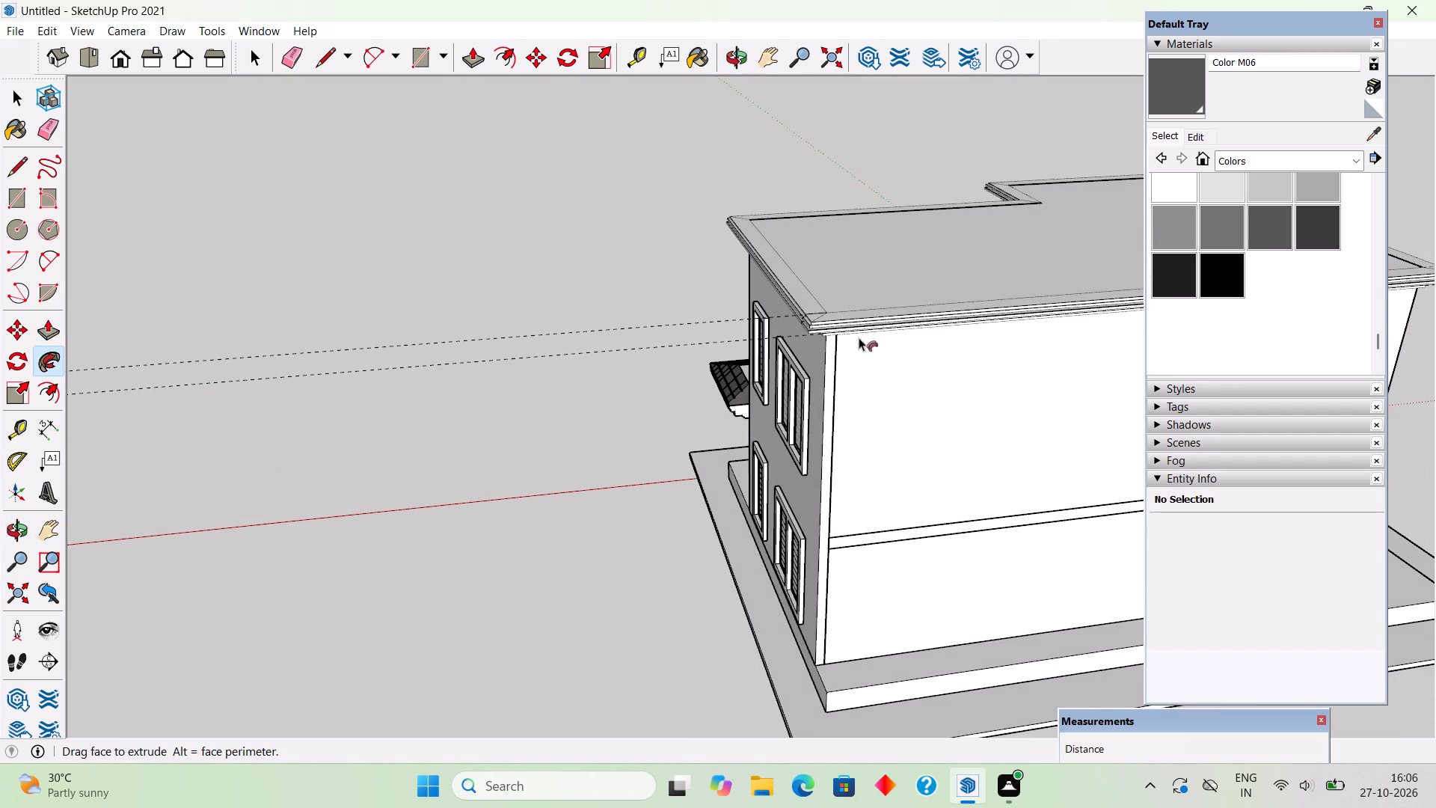
{"action": "left_click", "coordinate": [815, 327]}
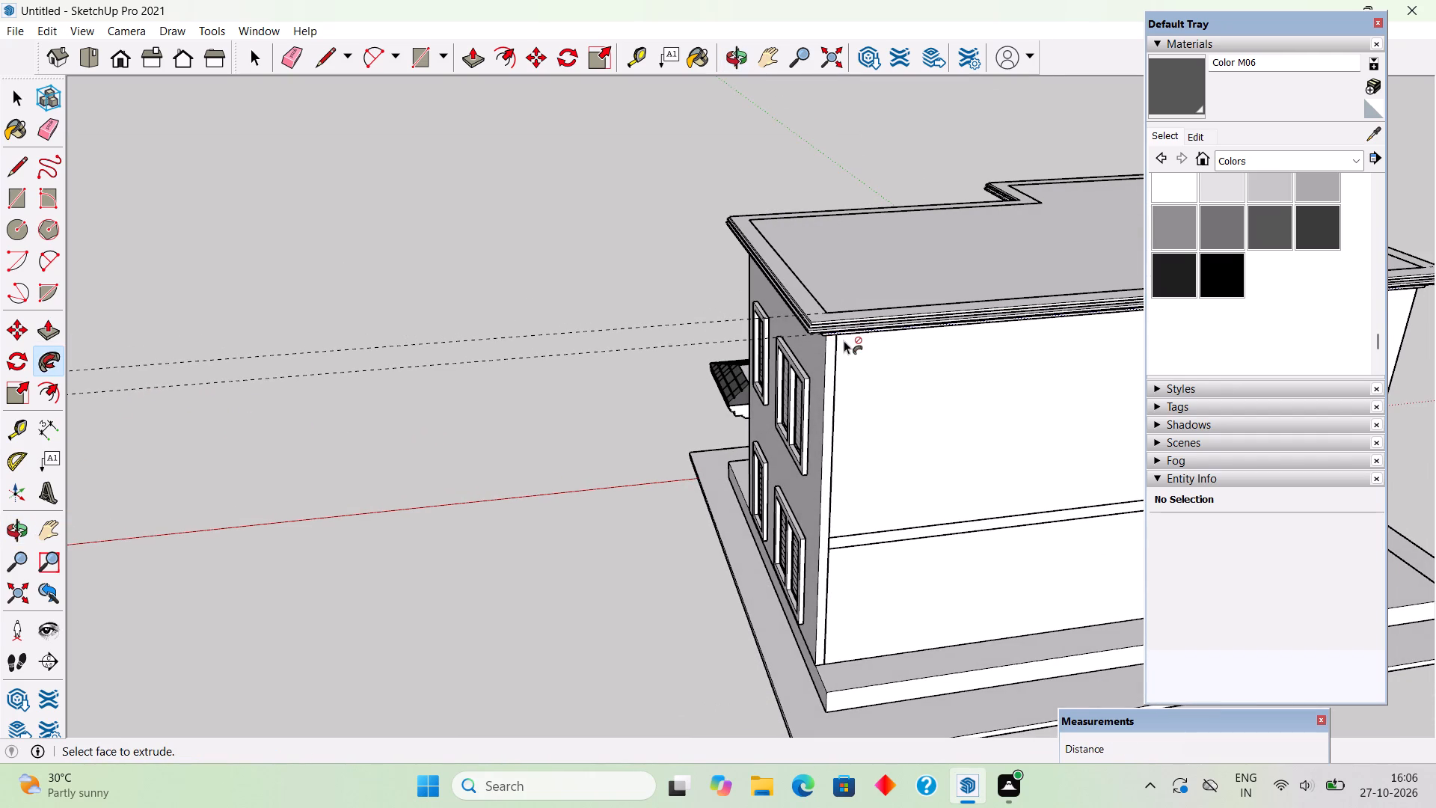
{"action": "key", "text": "space"}
Examine the finished cornice moulding from the rear, the front and the front corner of the house.
{"action": "scroll", "coordinate": [850, 336], "scroll_direction": "down", "scroll_amount": 6}
{"action": "middle_click_drag", "start_coordinate": [933, 339], "coordinate": [804, 171]}
{"action": "left_click", "coordinate": [803, 172]}
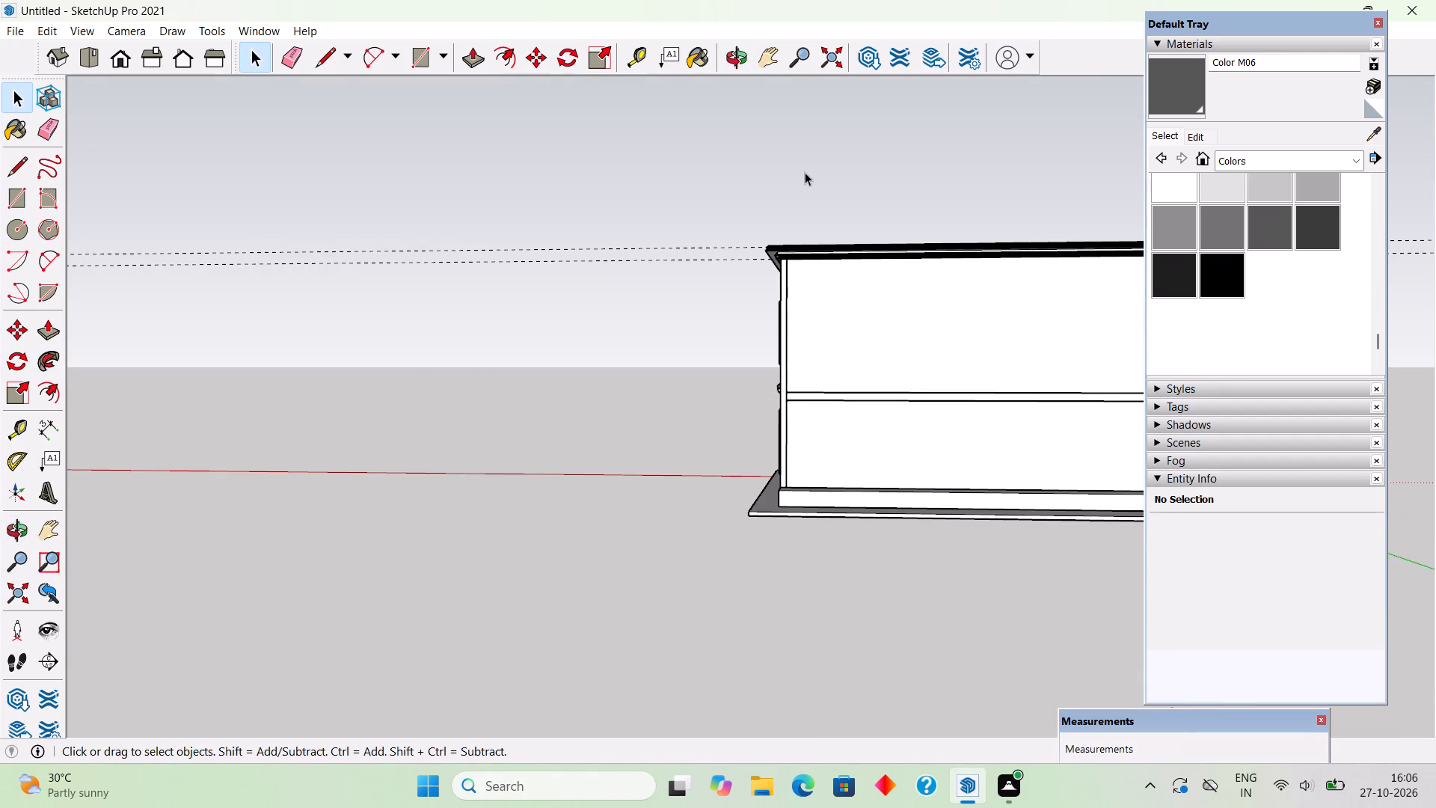
{"action": "middle_click_drag", "start_coordinate": [942, 281], "coordinate": [353, 364]}
{"action": "middle_click_drag", "start_coordinate": [970, 420], "coordinate": [447, 356]}
{"action": "middle_click_drag", "start_coordinate": [1132, 324], "coordinate": [881, 304]}
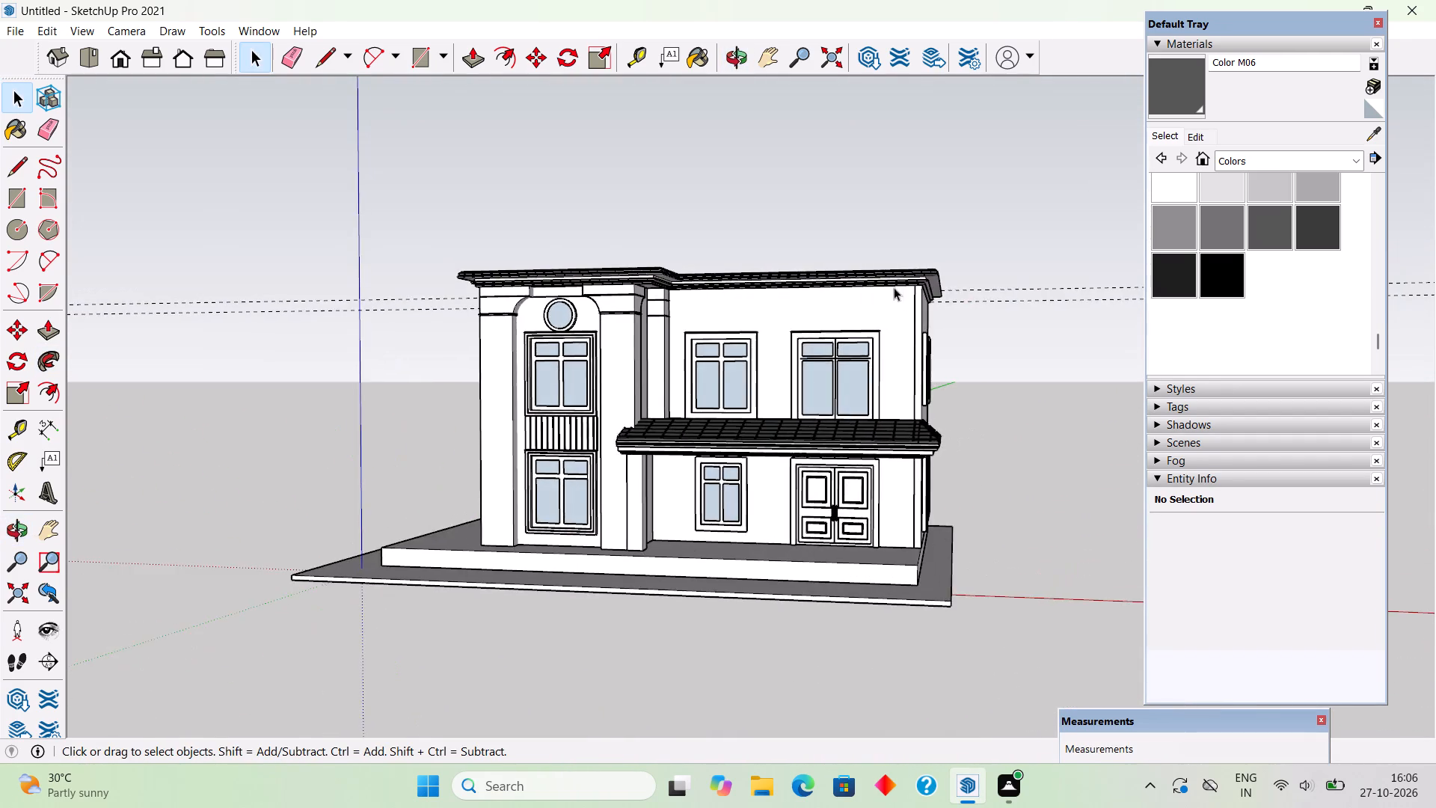
{"action": "scroll", "coordinate": [909, 260], "scroll_direction": "up", "scroll_amount": 10}
{"action": "scroll", "coordinate": [971, 326], "scroll_direction": "up", "scroll_amount": 3}
{"action": "middle_click_drag", "start_coordinate": [994, 312], "coordinate": [872, 320]}
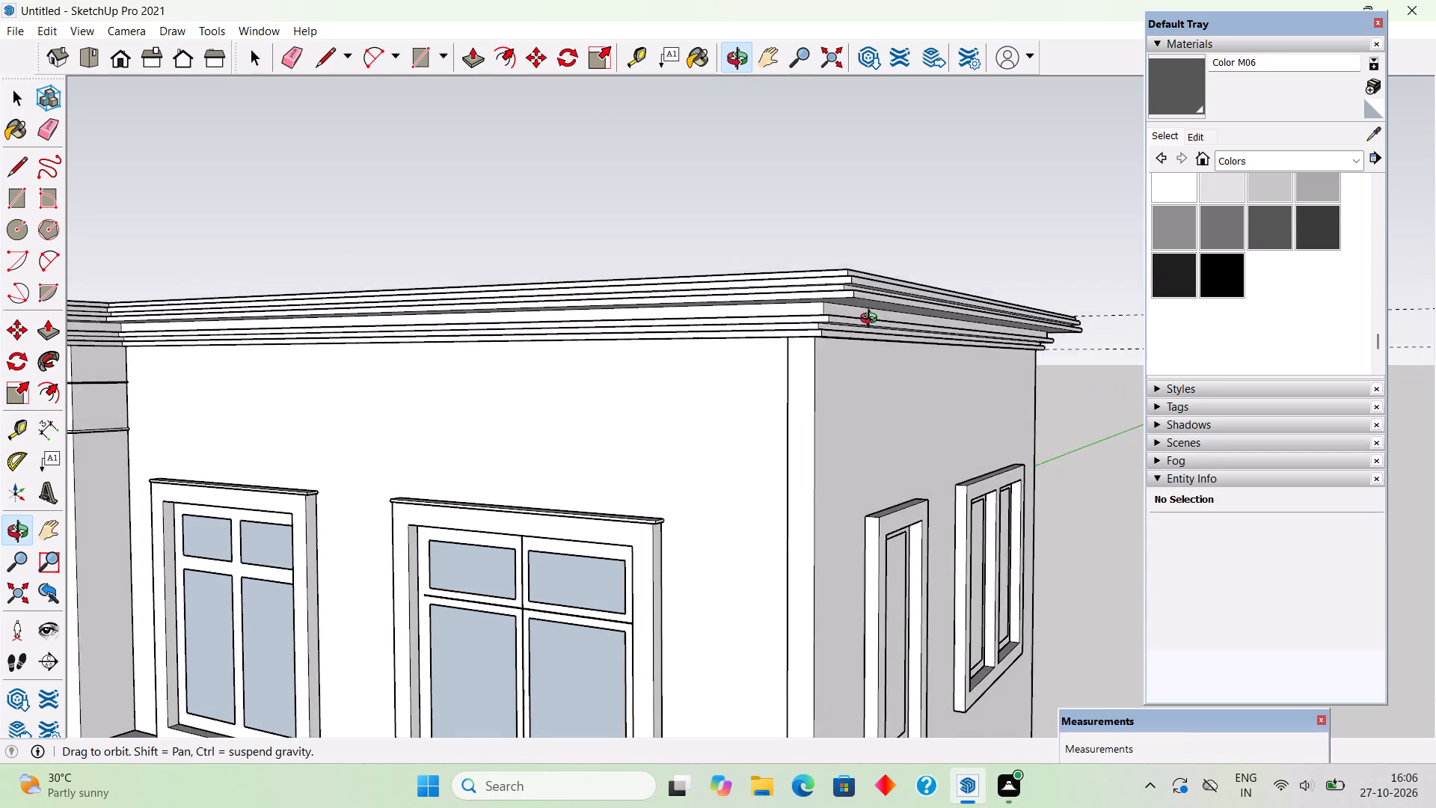
{"action": "middle_click_drag", "start_coordinate": [872, 320], "coordinate": [949, 334]}
{"action": "scroll", "coordinate": [932, 290], "scroll_direction": "down", "scroll_amount": 7}
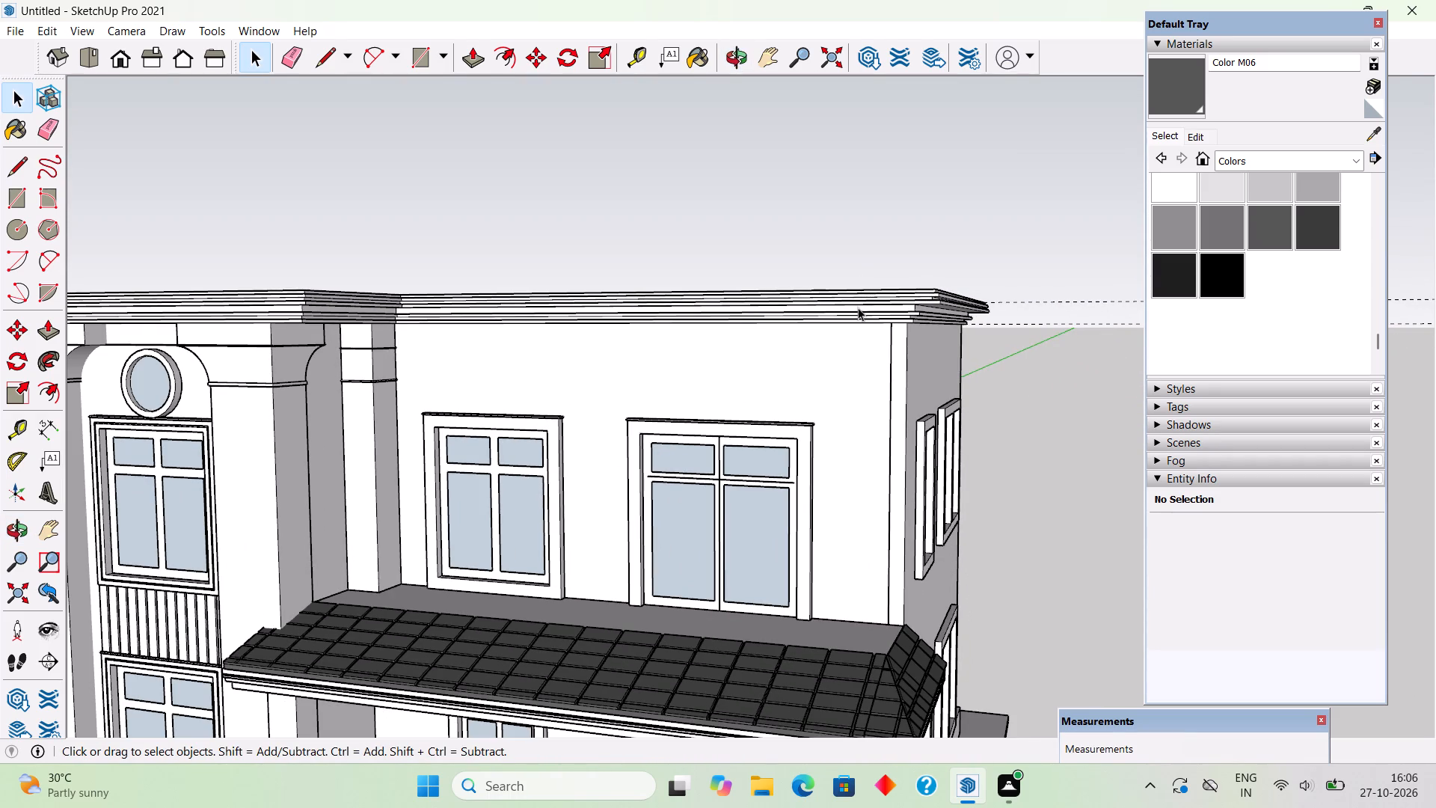
Select the whole connected cornice moulding around the roof slab and make it a group.
{"action": "triple_click", "coordinate": [858, 307]}
{"action": "right_click", "coordinate": [858, 307]}
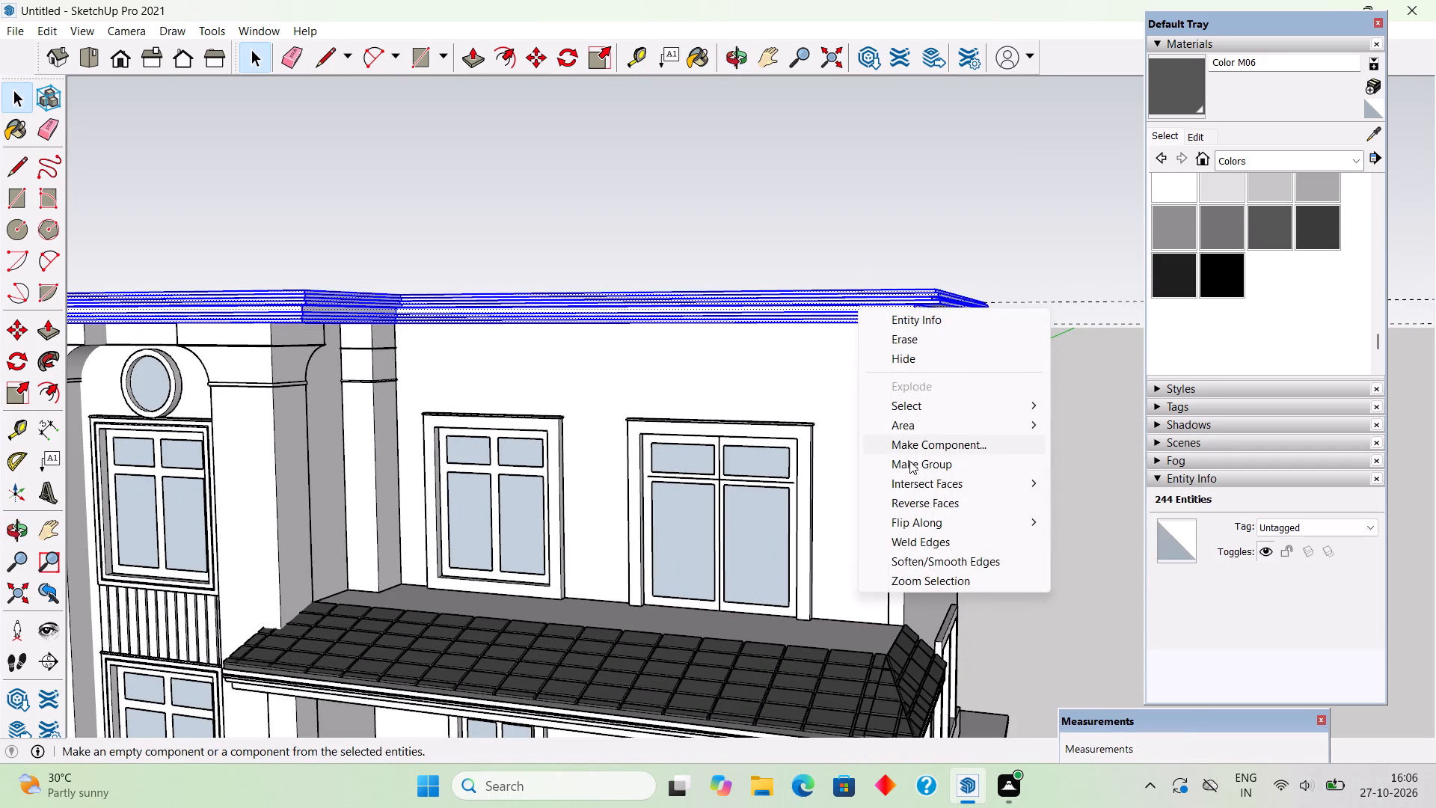
{"action": "left_click", "coordinate": [909, 461]}
{"action": "left_click", "coordinate": [995, 246]}
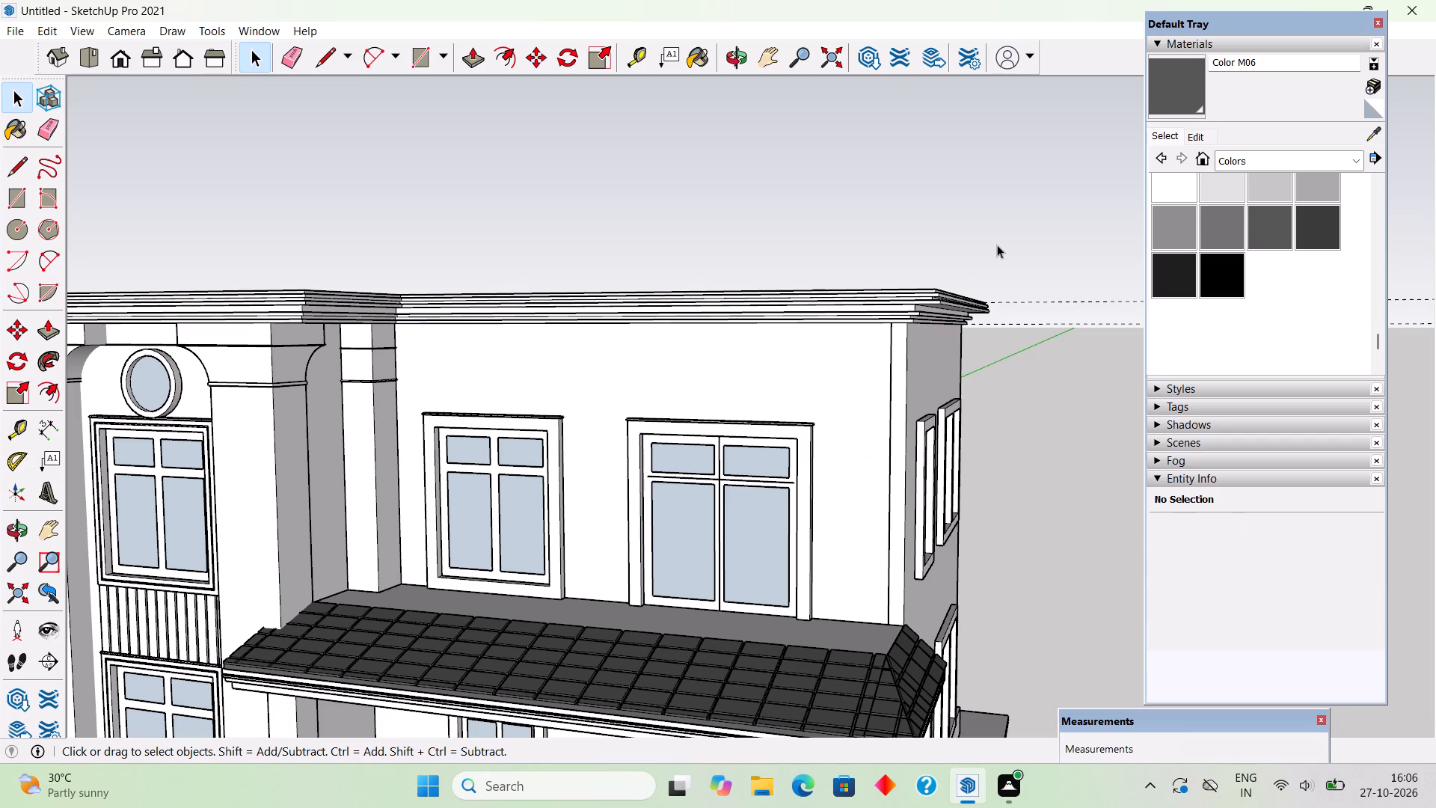
Examine the grouped cornice and roof slab from the front, the front corner and above.
{"action": "scroll", "coordinate": [999, 245], "scroll_direction": "down", "scroll_amount": 6}
{"action": "scroll", "coordinate": [999, 273], "scroll_direction": "up", "scroll_amount": 4}
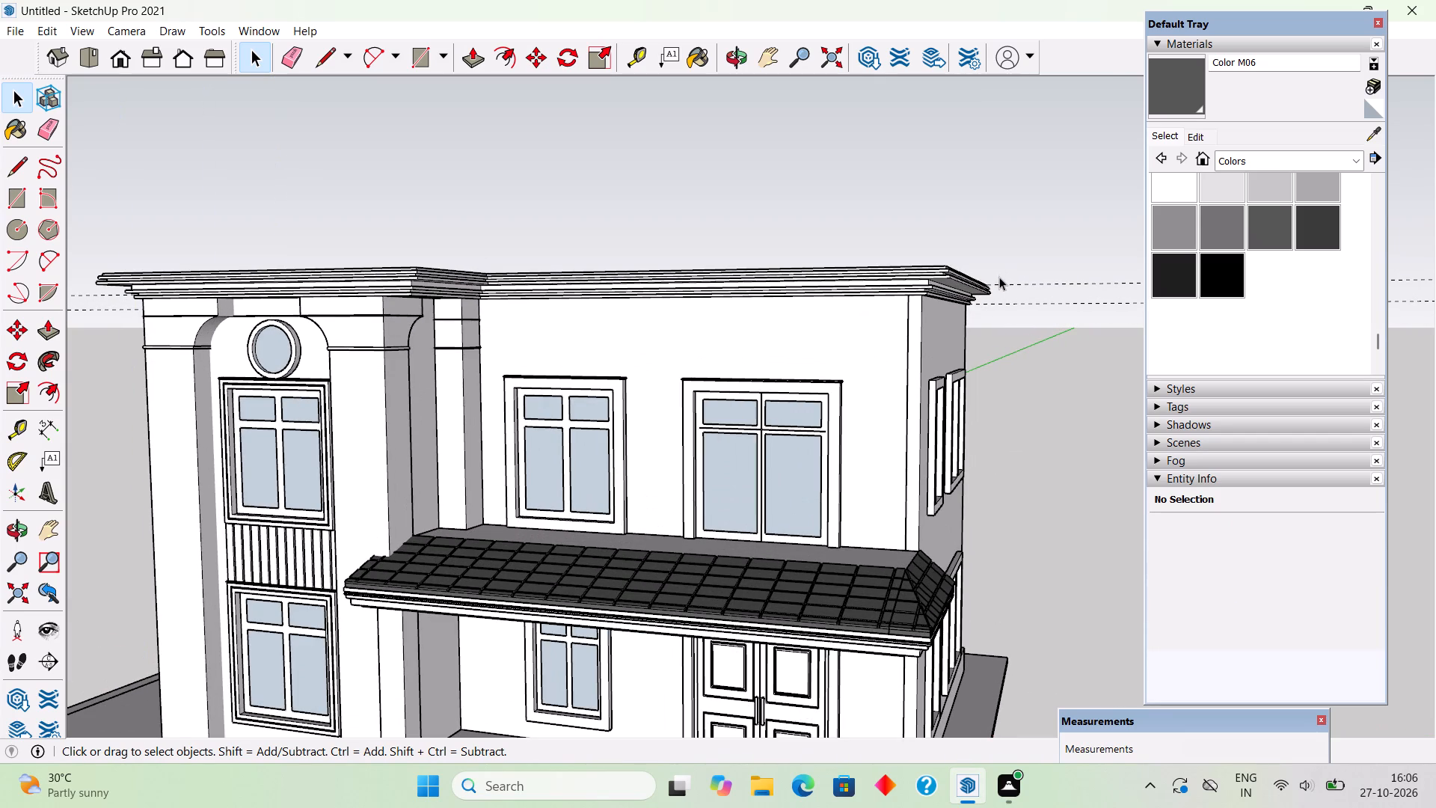
{"action": "middle_click_drag", "start_coordinate": [989, 293], "coordinate": [935, 324]}
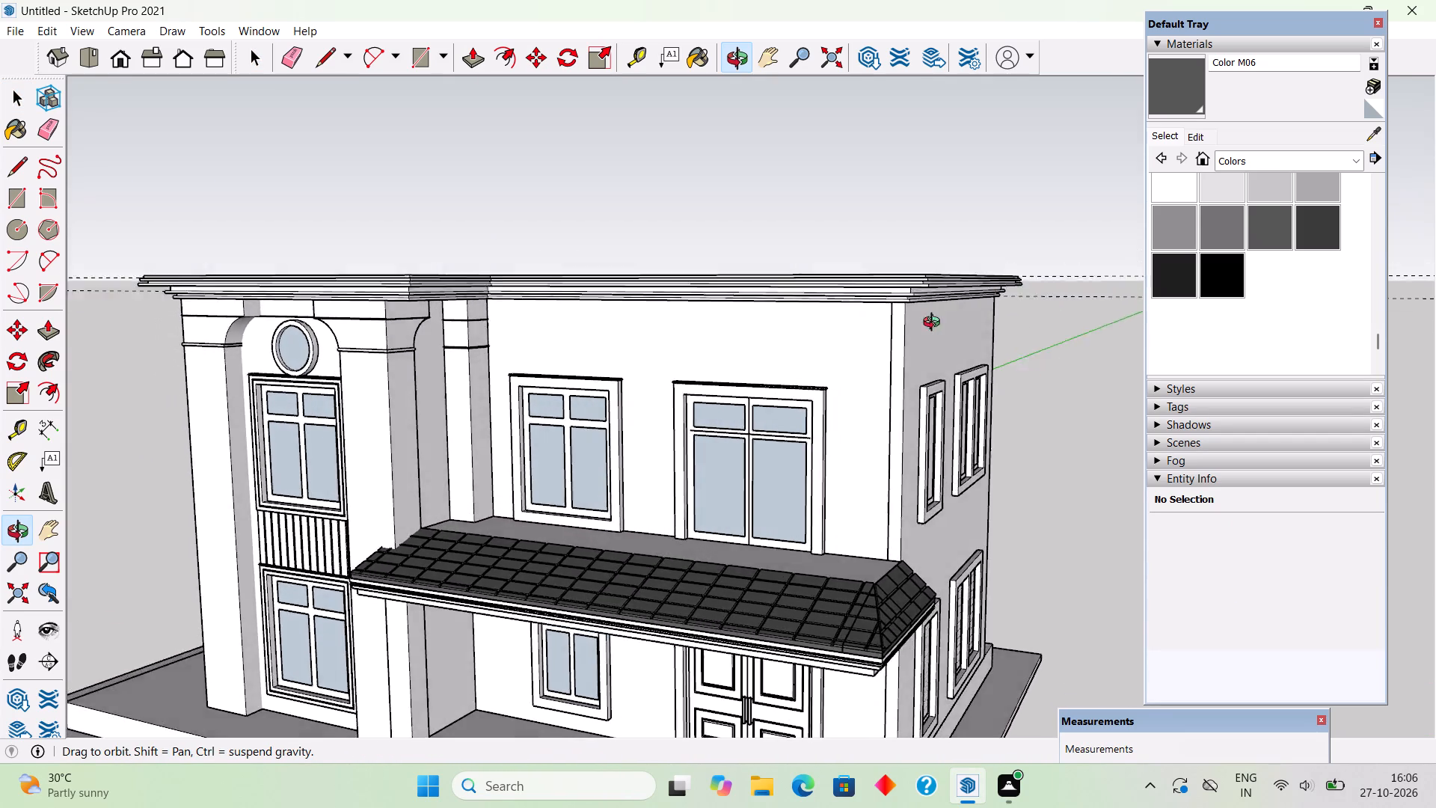
{"action": "middle_click_drag", "start_coordinate": [935, 324], "coordinate": [740, 533]}
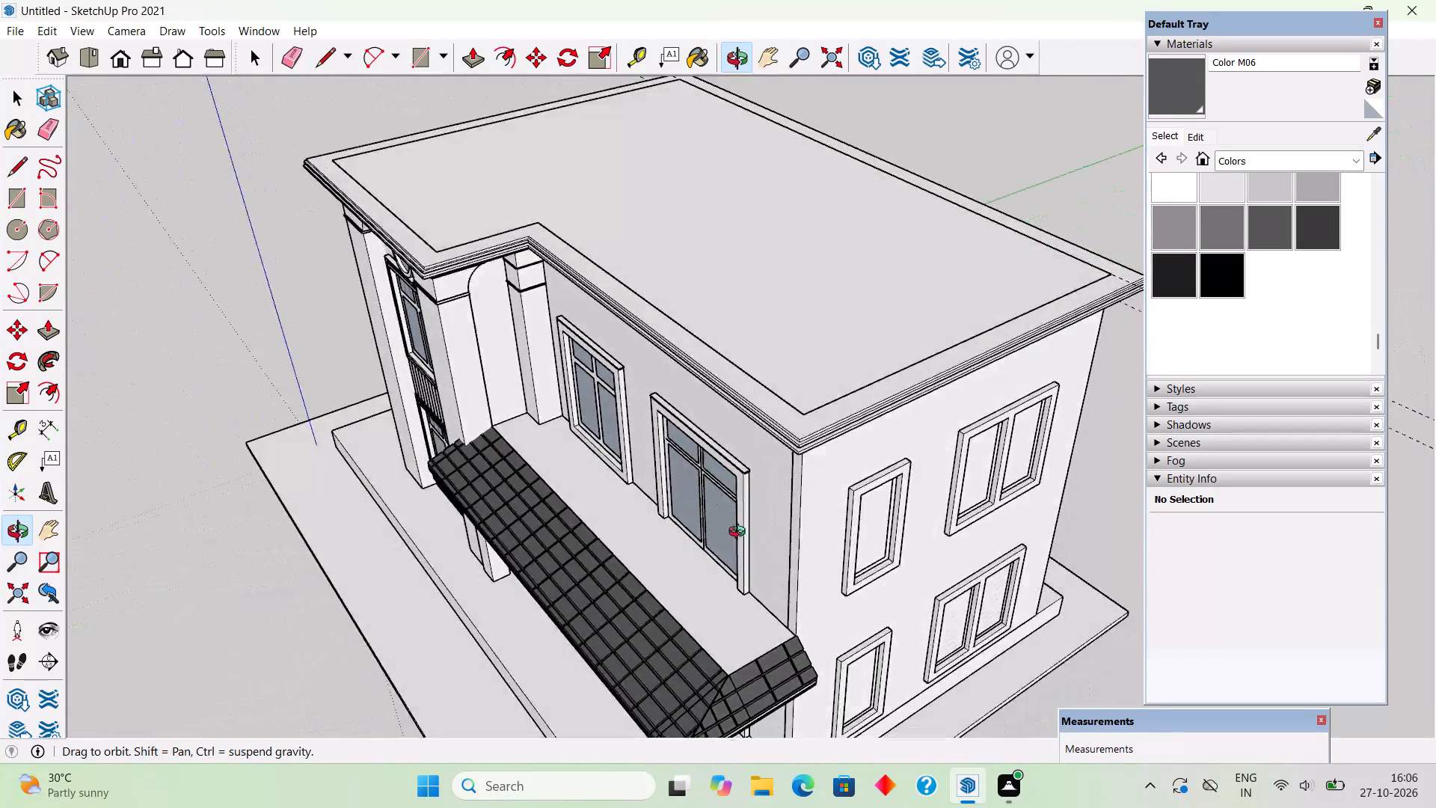
{"action": "middle_click_drag", "start_coordinate": [740, 533], "coordinate": [1041, 227]}
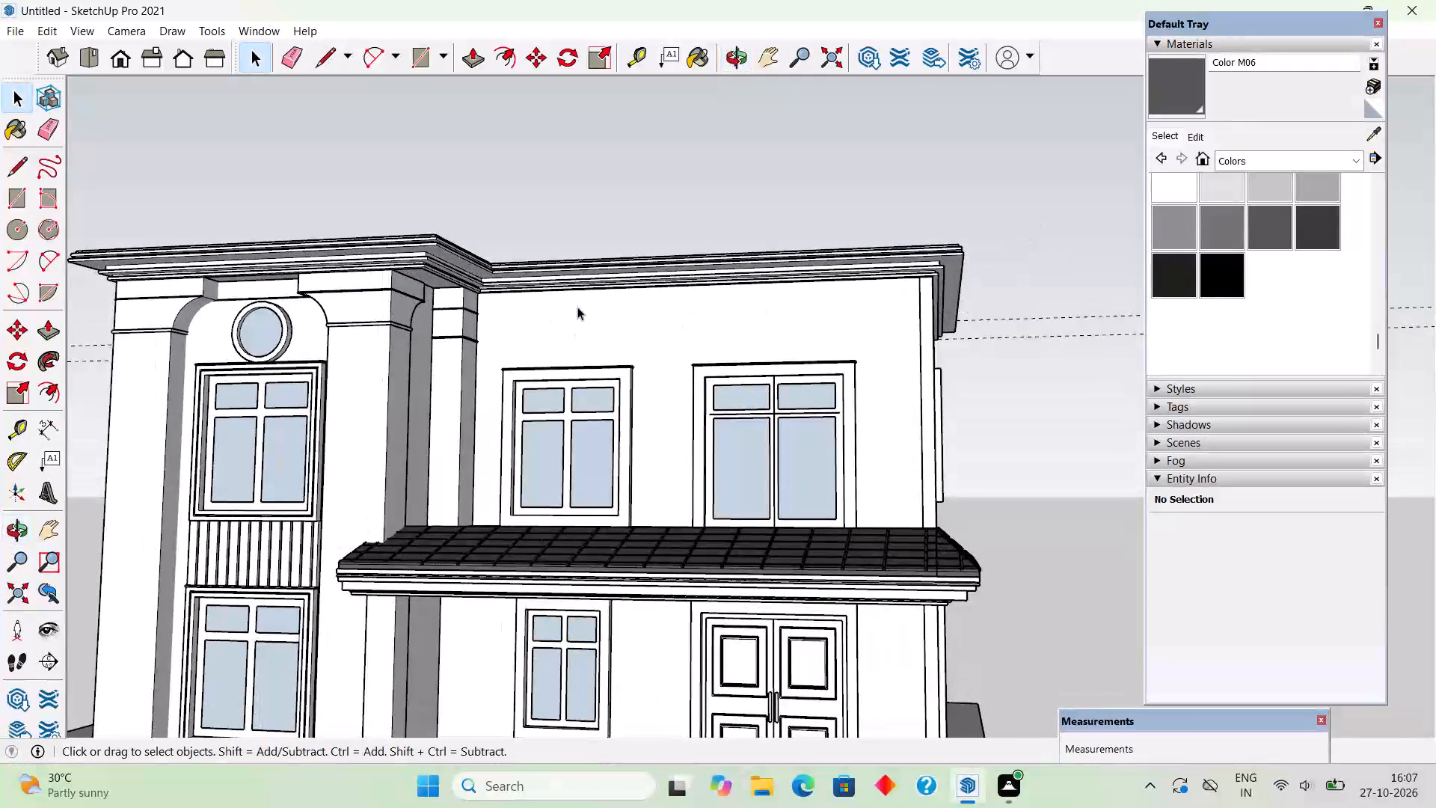
{"action": "middle_click_drag", "start_coordinate": [636, 284], "coordinate": [497, 328]}
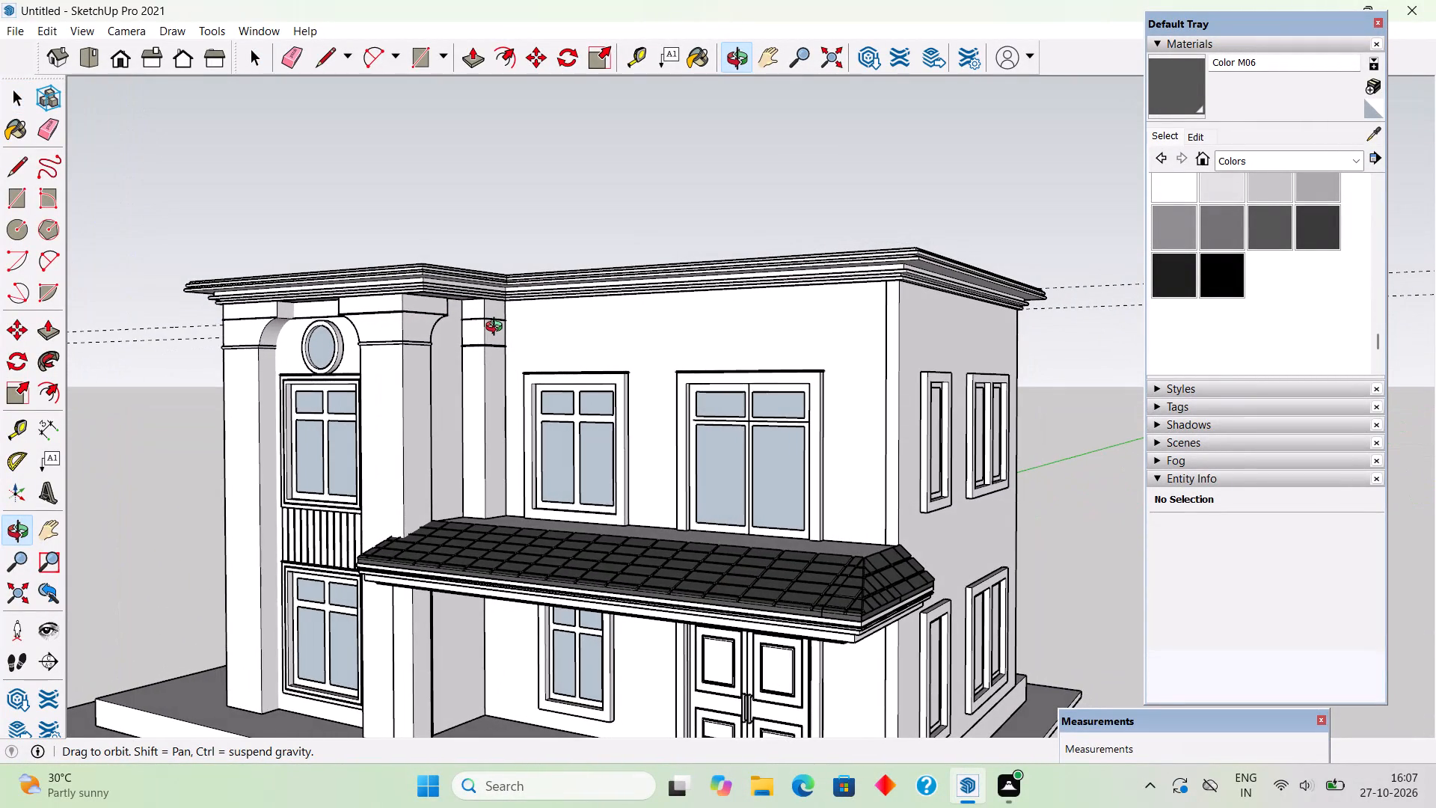
{"action": "middle_click_drag", "start_coordinate": [497, 328], "coordinate": [489, 354]}
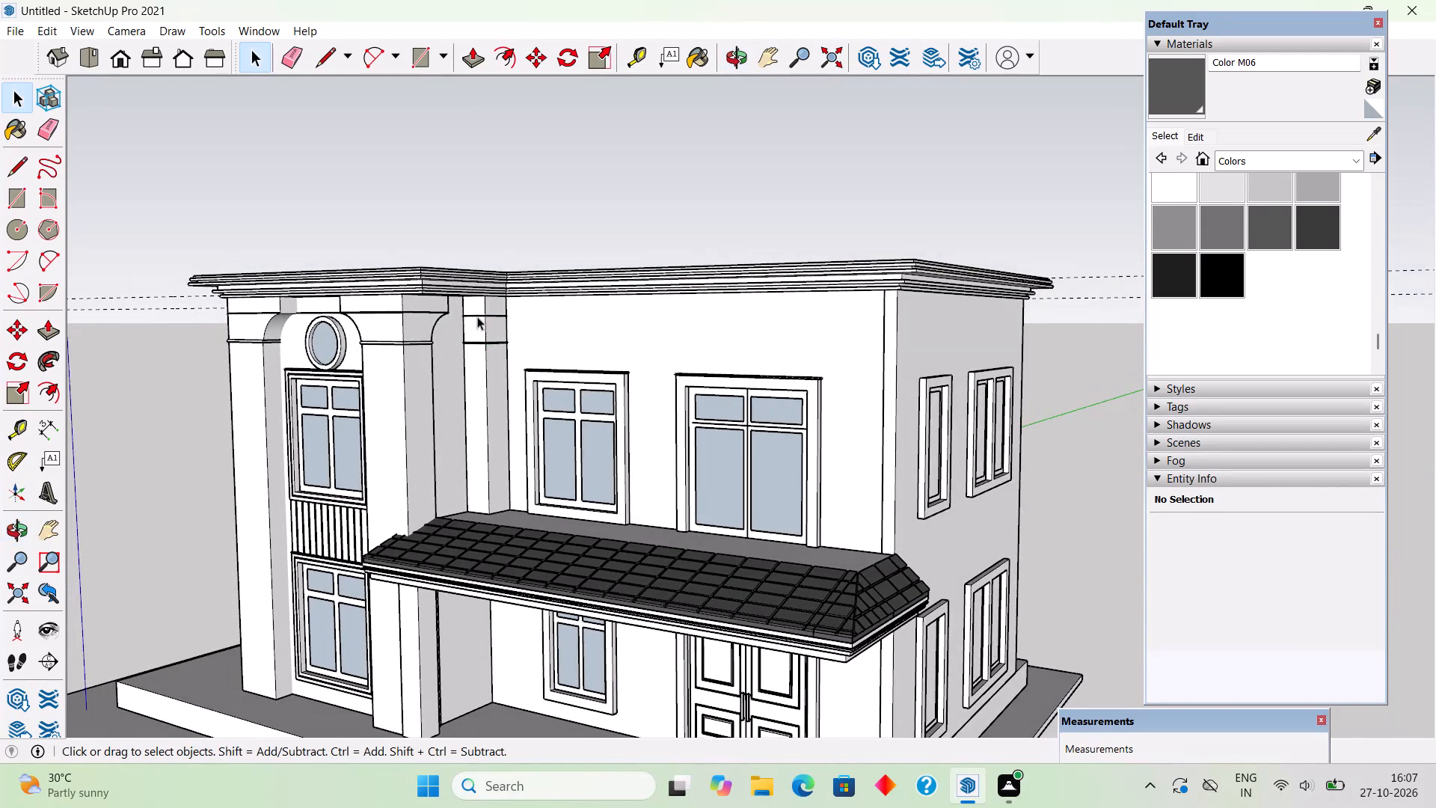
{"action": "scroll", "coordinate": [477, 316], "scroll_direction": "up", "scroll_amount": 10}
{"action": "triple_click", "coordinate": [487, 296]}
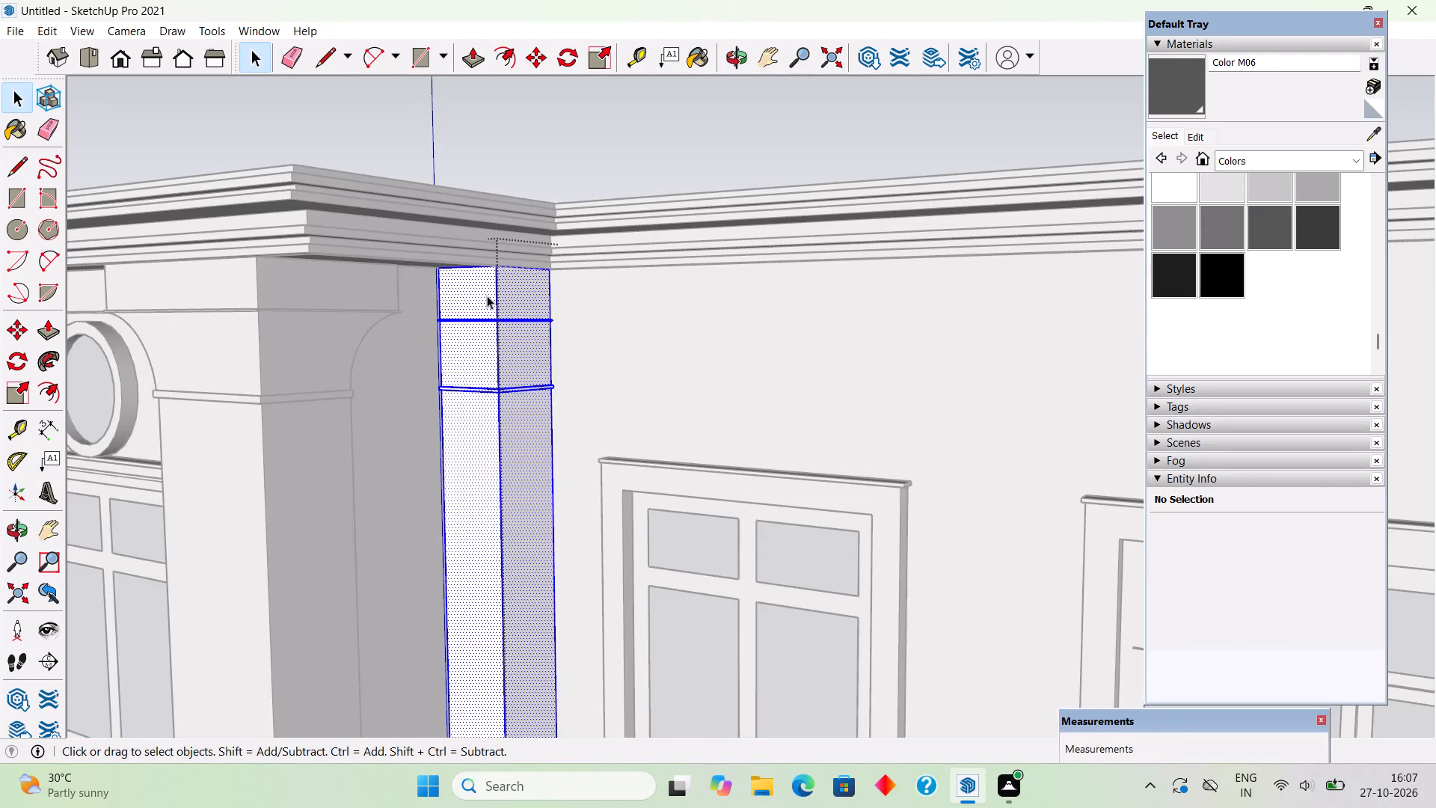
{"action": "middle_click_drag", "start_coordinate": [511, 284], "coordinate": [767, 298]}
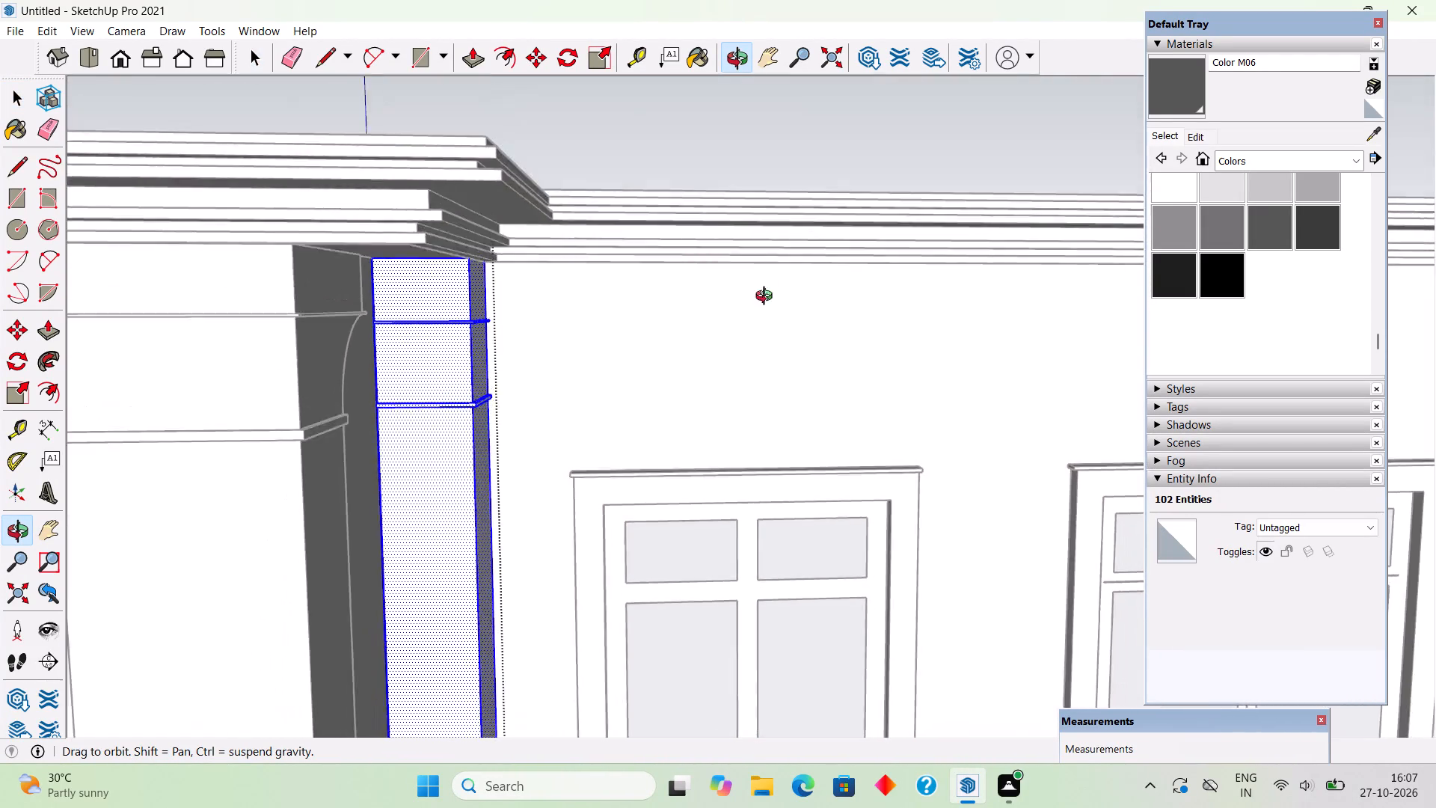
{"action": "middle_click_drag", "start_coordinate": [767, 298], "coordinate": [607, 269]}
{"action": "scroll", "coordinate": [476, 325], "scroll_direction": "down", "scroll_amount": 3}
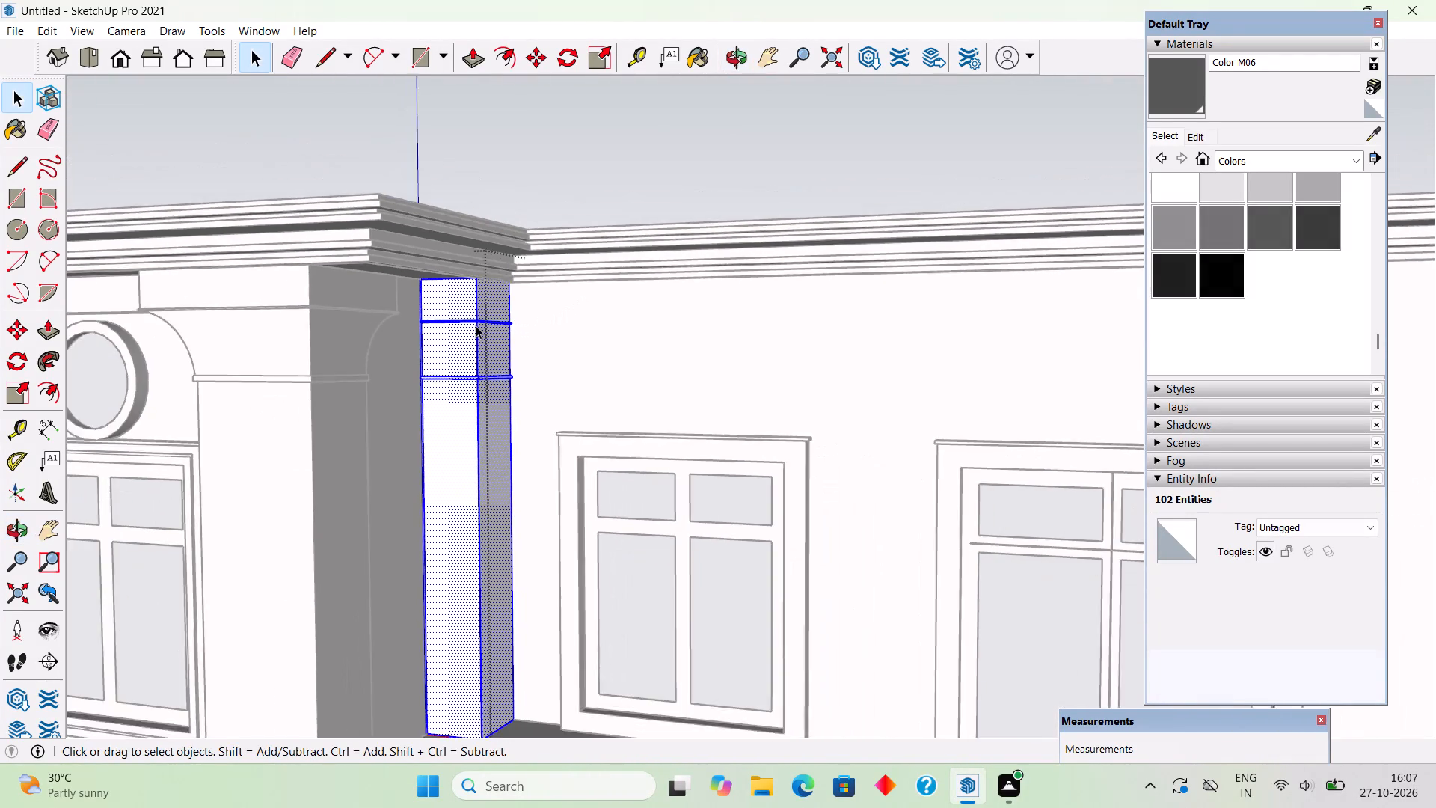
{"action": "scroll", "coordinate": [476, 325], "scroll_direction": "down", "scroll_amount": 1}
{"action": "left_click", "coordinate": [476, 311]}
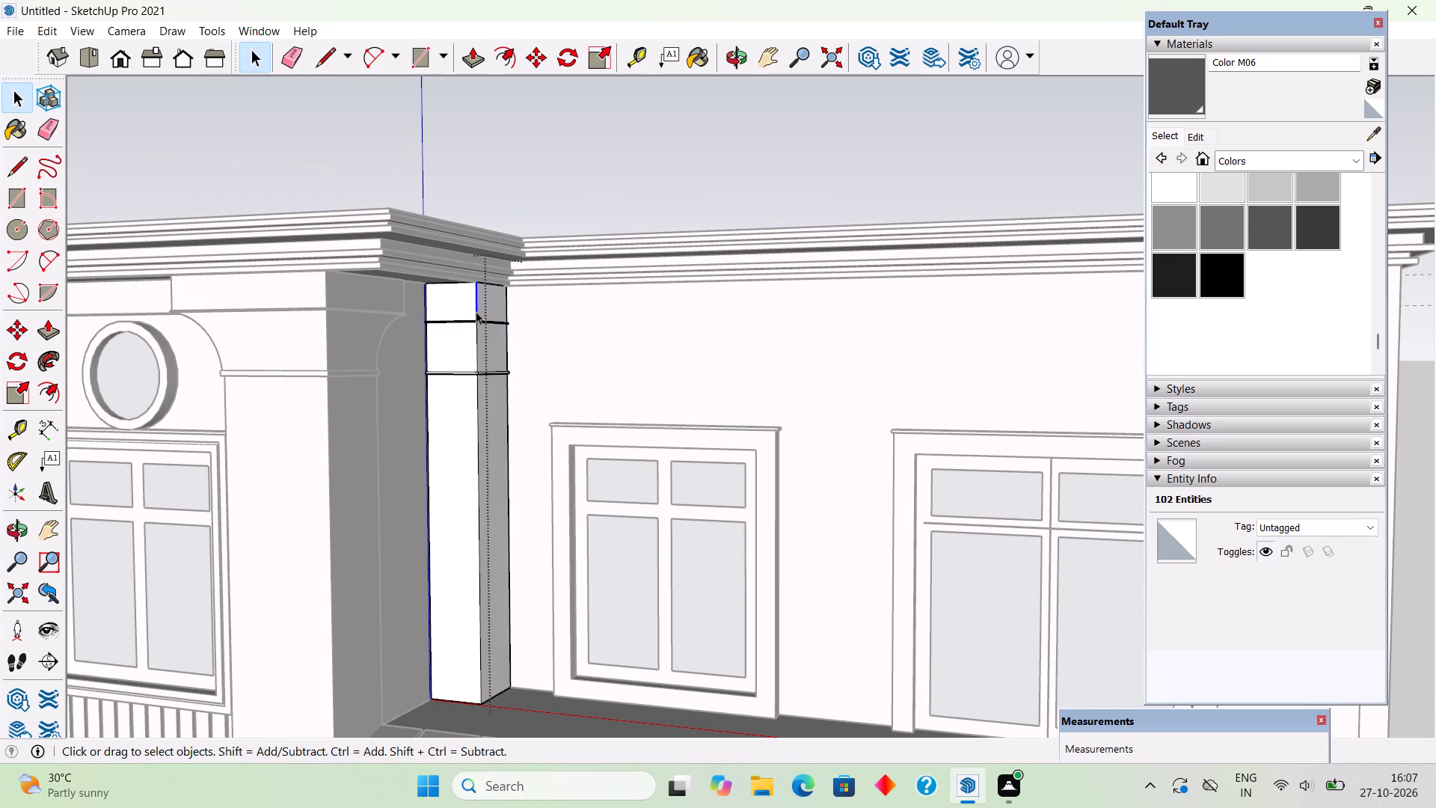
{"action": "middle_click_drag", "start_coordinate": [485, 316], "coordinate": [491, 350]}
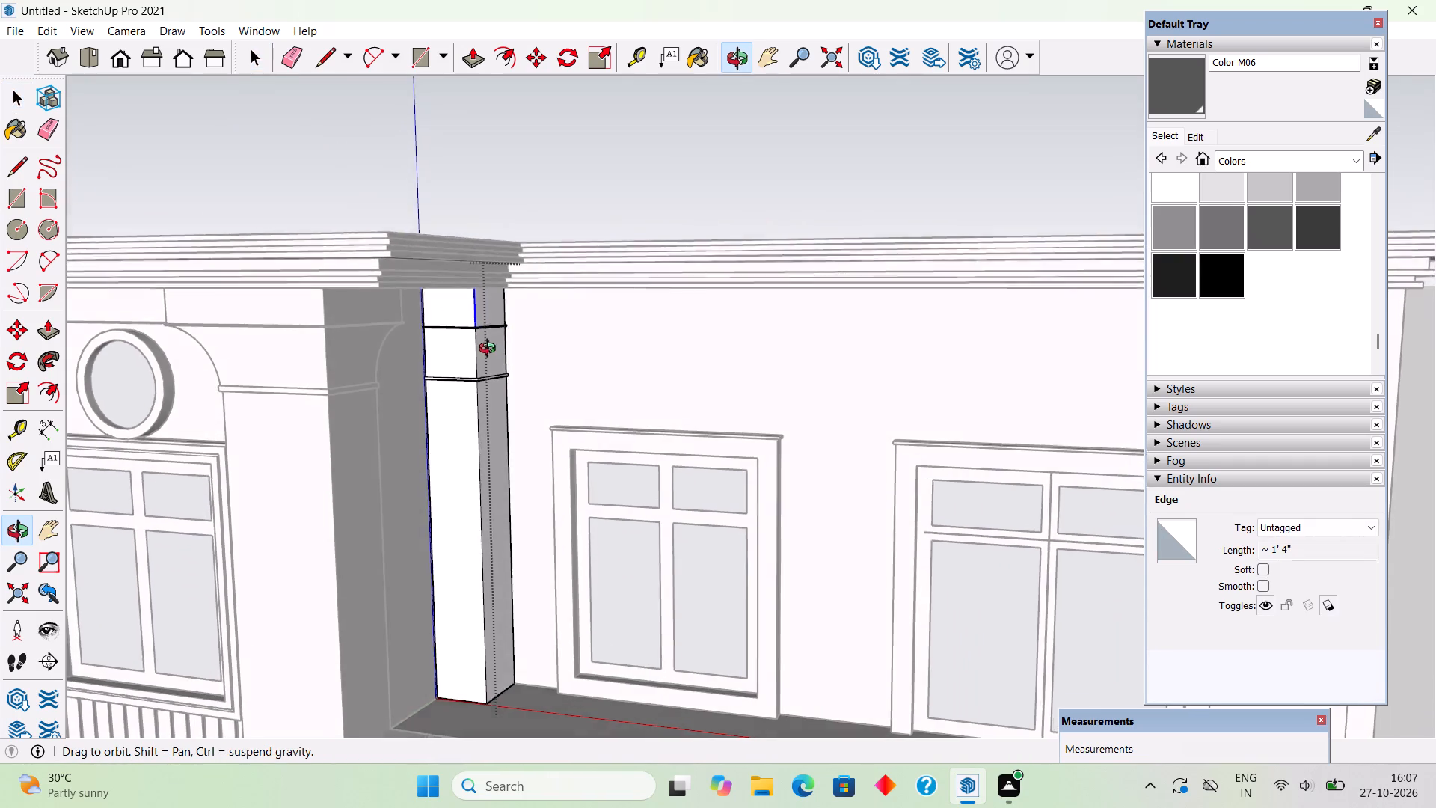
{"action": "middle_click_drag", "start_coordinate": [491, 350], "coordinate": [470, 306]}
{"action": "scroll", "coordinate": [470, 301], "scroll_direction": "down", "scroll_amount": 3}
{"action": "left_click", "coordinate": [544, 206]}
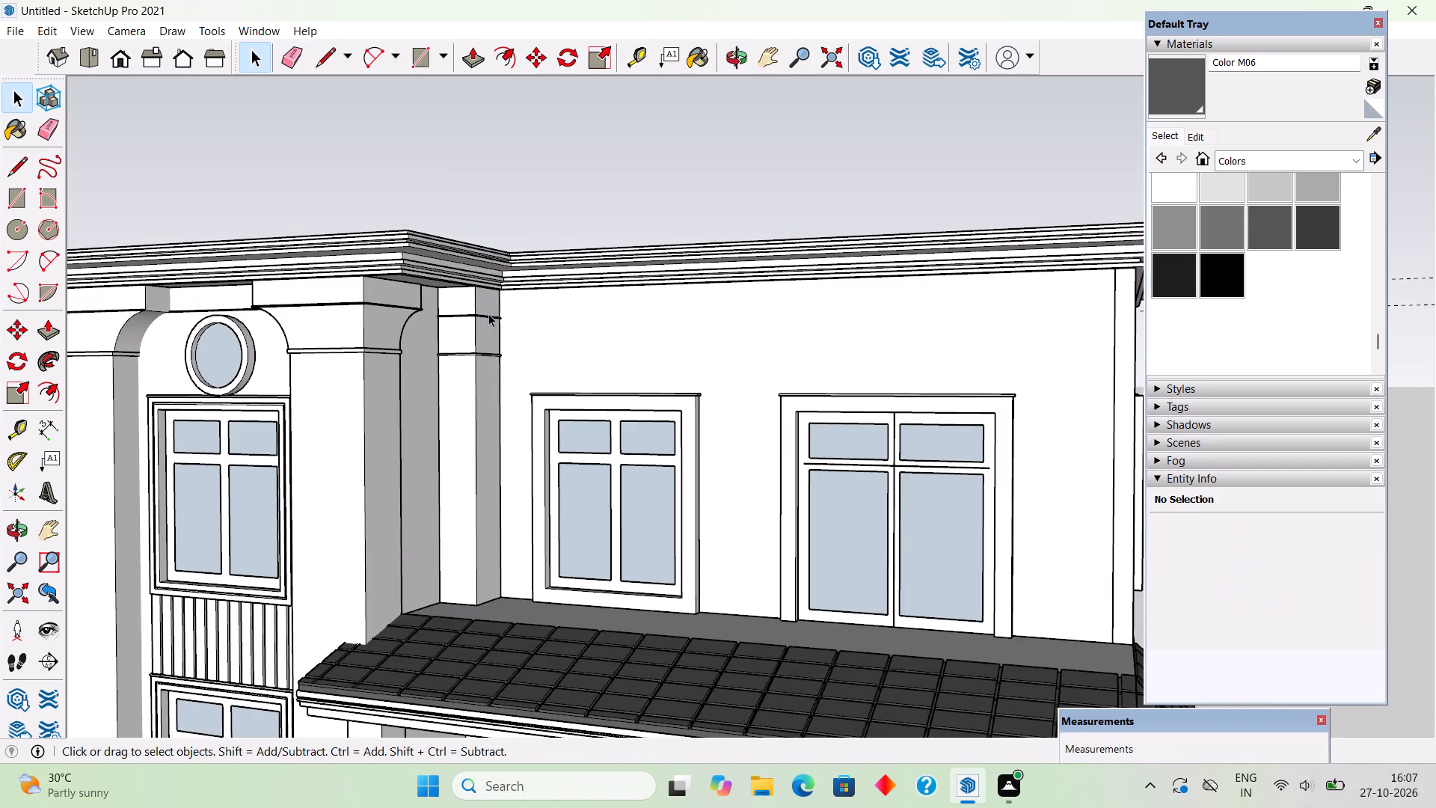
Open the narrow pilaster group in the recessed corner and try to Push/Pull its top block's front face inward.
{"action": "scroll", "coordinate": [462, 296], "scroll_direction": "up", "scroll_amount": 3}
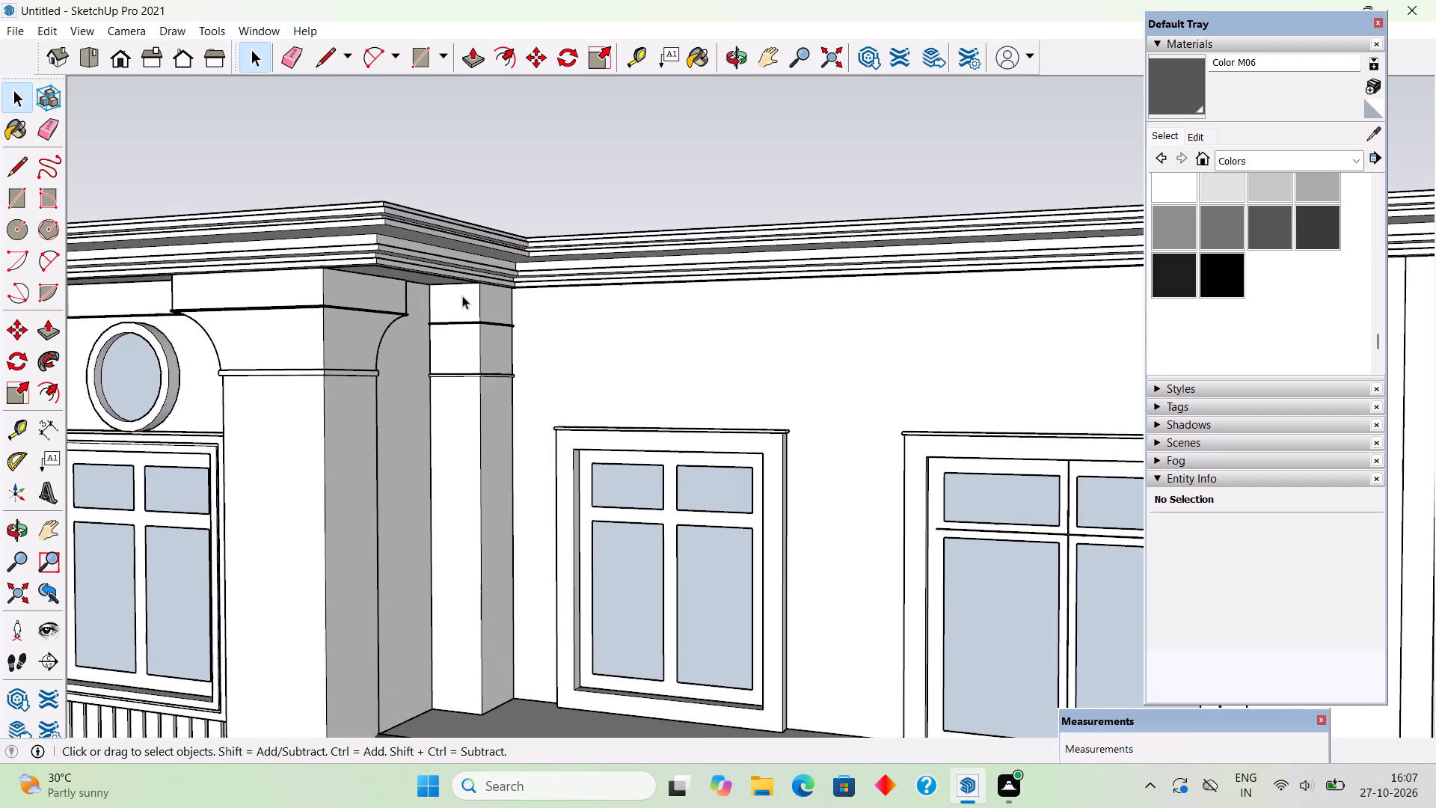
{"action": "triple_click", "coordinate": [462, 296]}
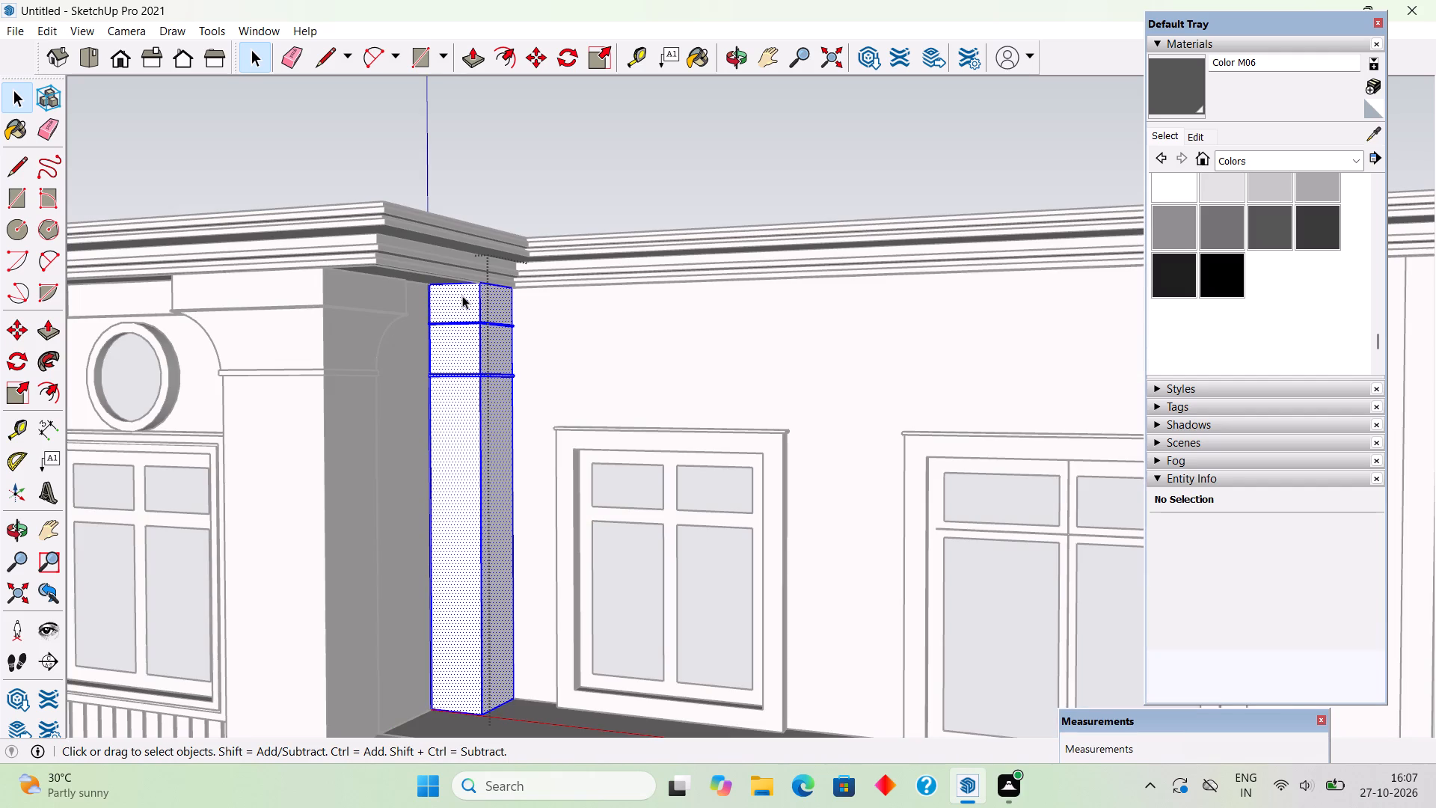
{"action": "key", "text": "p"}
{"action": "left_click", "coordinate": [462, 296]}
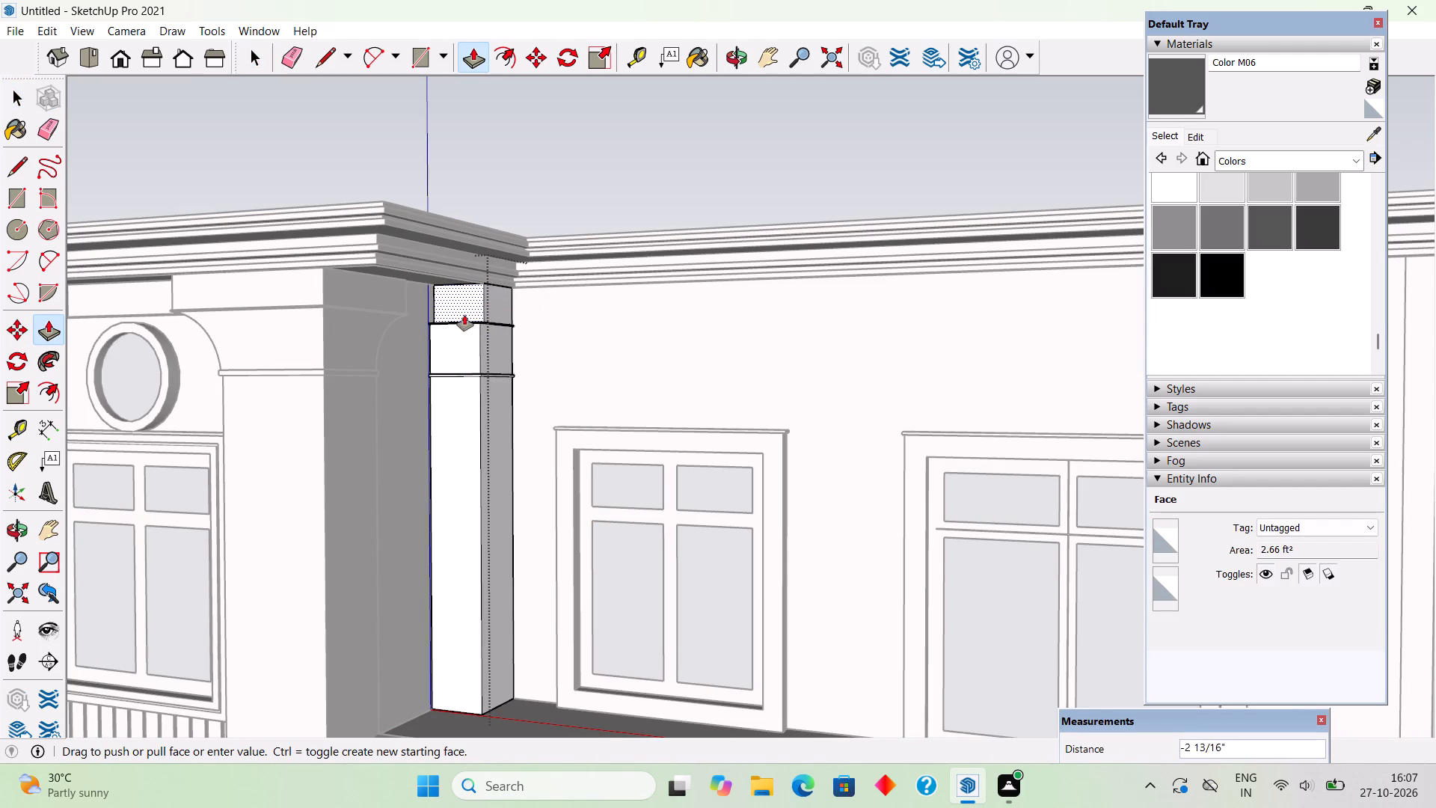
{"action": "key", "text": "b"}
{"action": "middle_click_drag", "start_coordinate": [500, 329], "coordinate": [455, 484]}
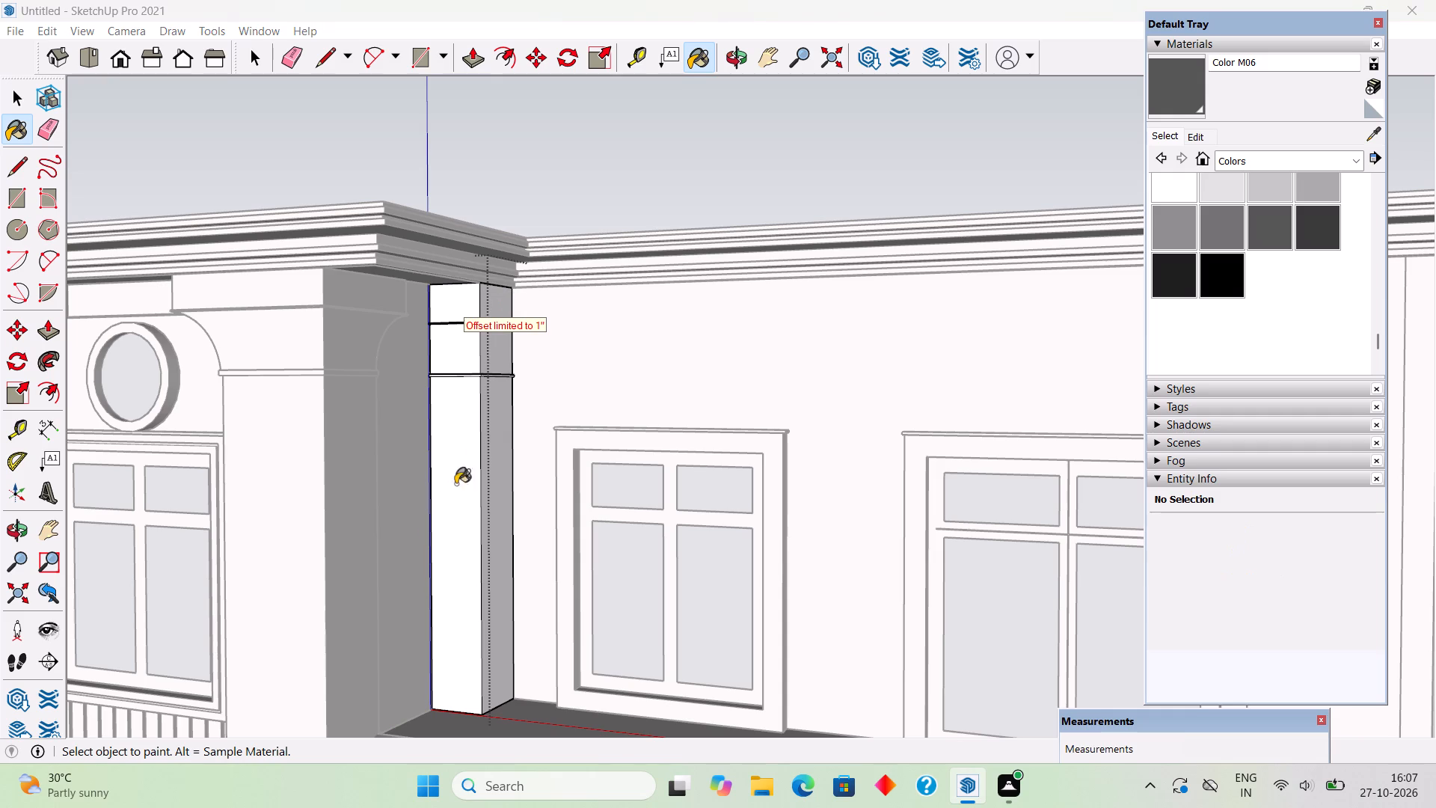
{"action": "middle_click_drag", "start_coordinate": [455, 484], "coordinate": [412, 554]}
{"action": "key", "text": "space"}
Pull the outer side face of the pilaster's top block outward about 12" past the shaft.
{"action": "scroll", "coordinate": [547, 251], "scroll_direction": "up", "scroll_amount": 6}
{"action": "scroll", "coordinate": [510, 346], "scroll_direction": "up", "scroll_amount": 4}
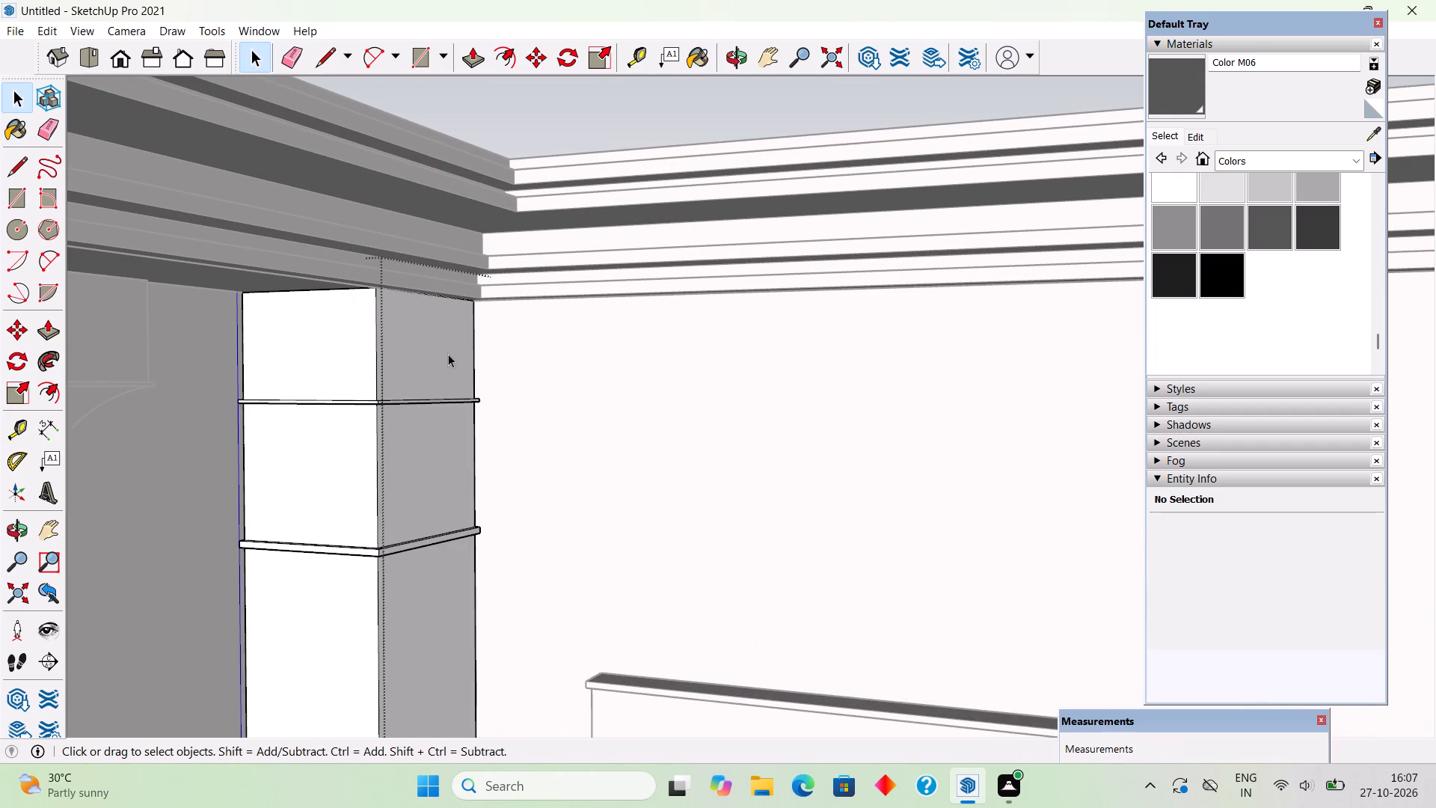
{"action": "triple_click", "coordinate": [447, 355]}
{"action": "key", "text": "p"}
{"action": "left_click", "coordinate": [447, 355]}
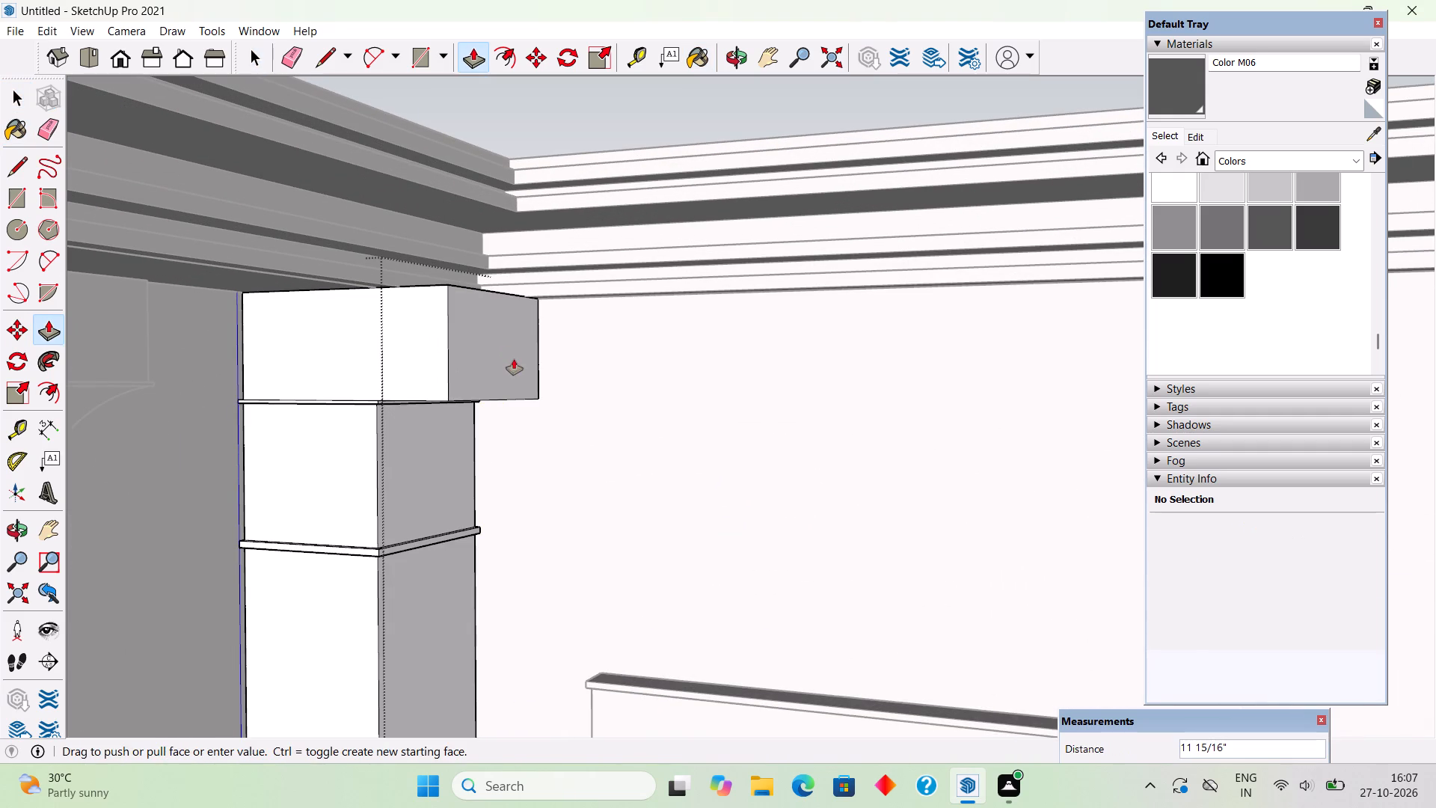
{"action": "left_click", "coordinate": [514, 359]}
Push the top face of the pilaster's top block down 6", away from the cornice underside.
{"action": "middle_click_drag", "start_coordinate": [508, 287], "coordinate": [523, 446]}
{"action": "left_click", "coordinate": [478, 320]}
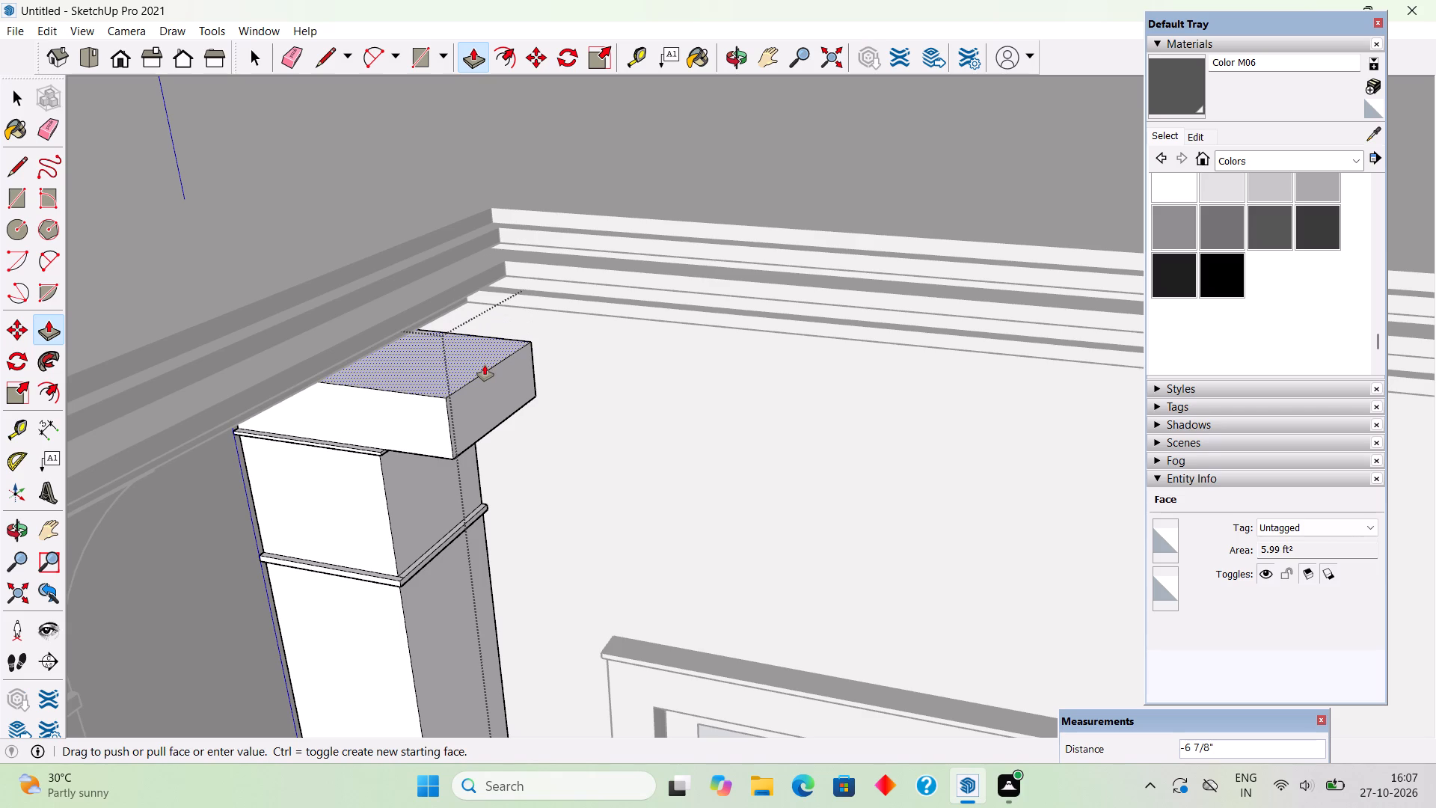
{"action": "type", "text": "6\""}
{"action": "key", "text": "Return"}
Push the extended side face of the pilaster's top block back in, flush with the shaft below.
{"action": "middle_click_drag", "start_coordinate": [533, 343], "coordinate": [548, 226]}
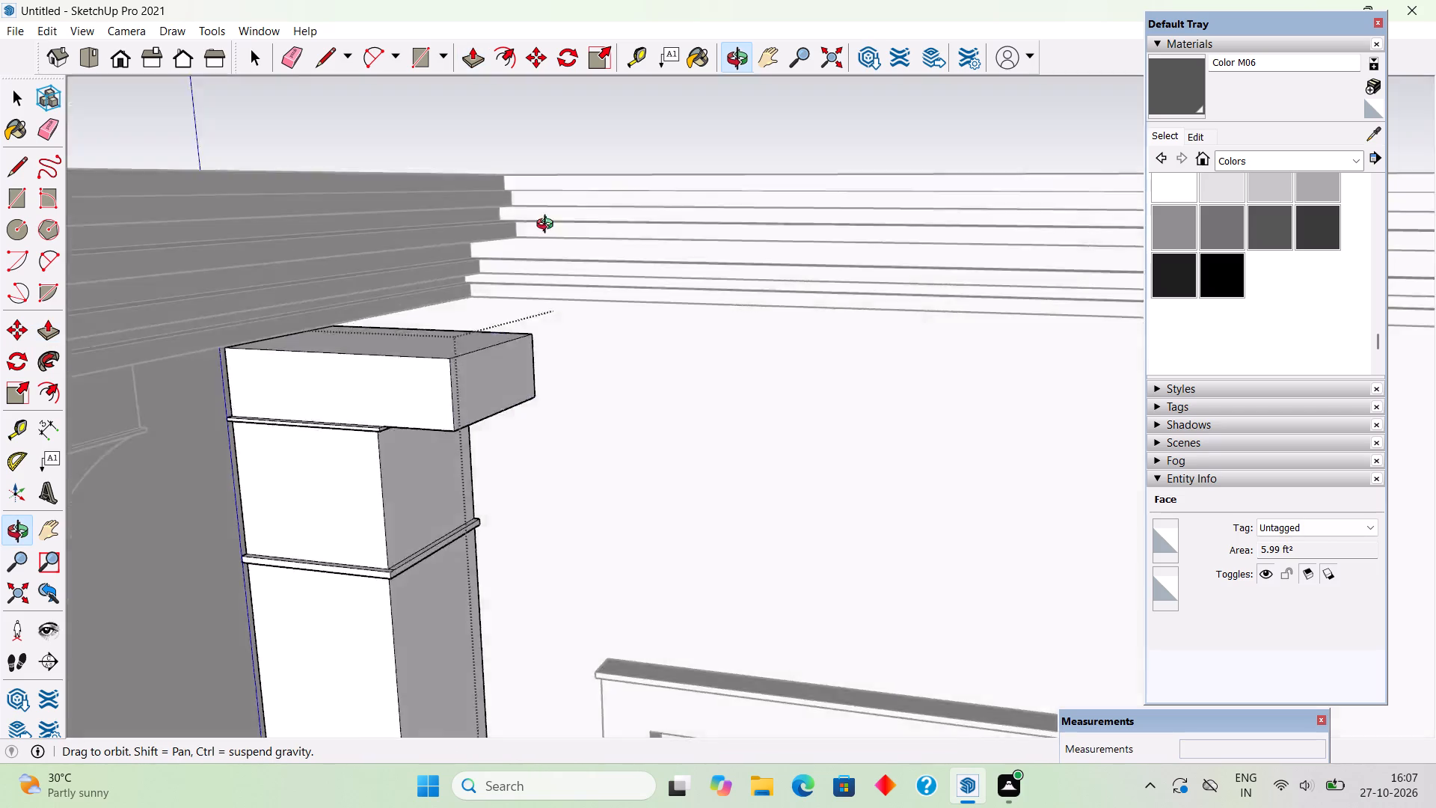
{"action": "middle_click_drag", "start_coordinate": [548, 226], "coordinate": [616, 259]}
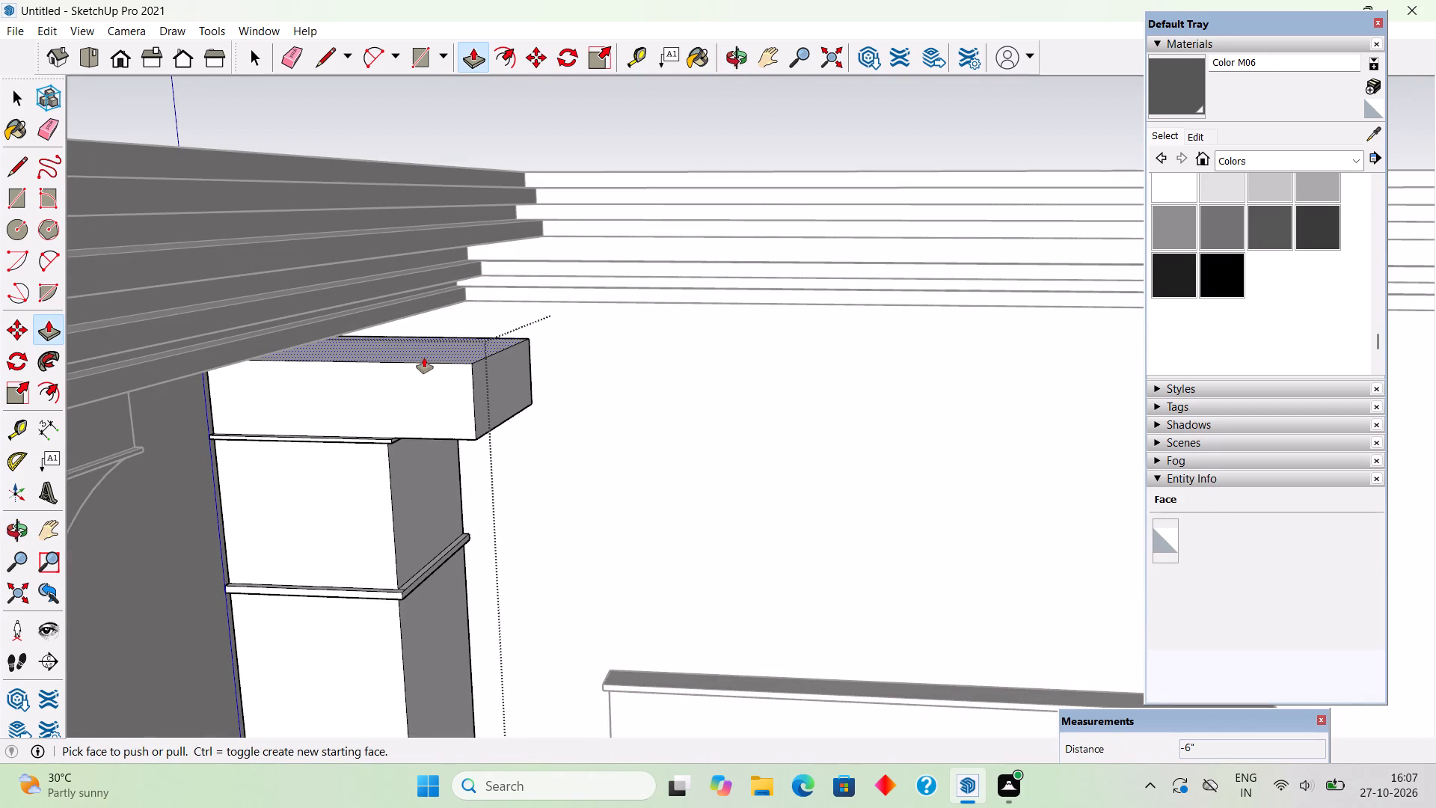
{"action": "middle_click_drag", "start_coordinate": [430, 343], "coordinate": [637, 324]}
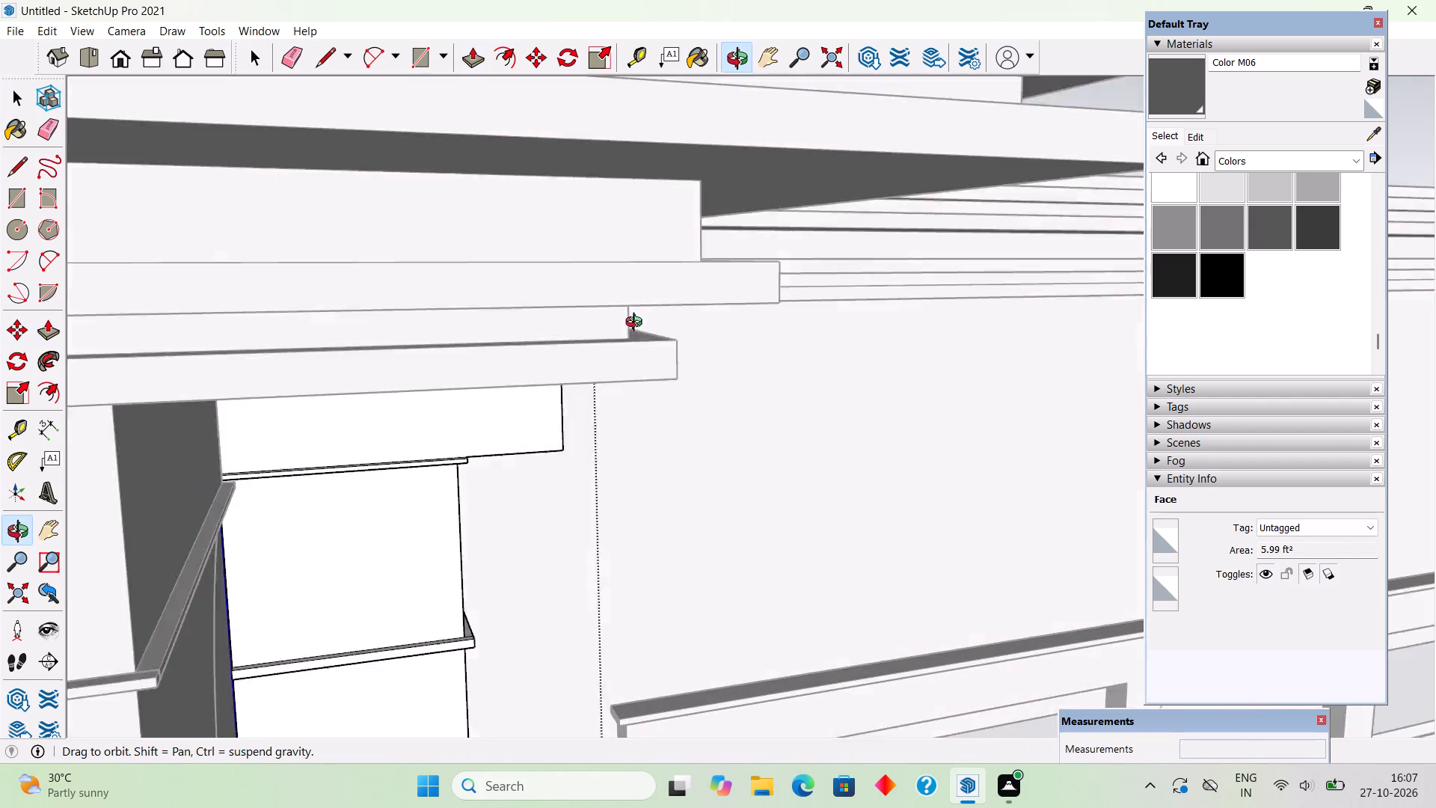
{"action": "middle_click_drag", "start_coordinate": [637, 324], "coordinate": [625, 301]}
{"action": "middle_click_drag", "start_coordinate": [539, 381], "coordinate": [449, 365]}
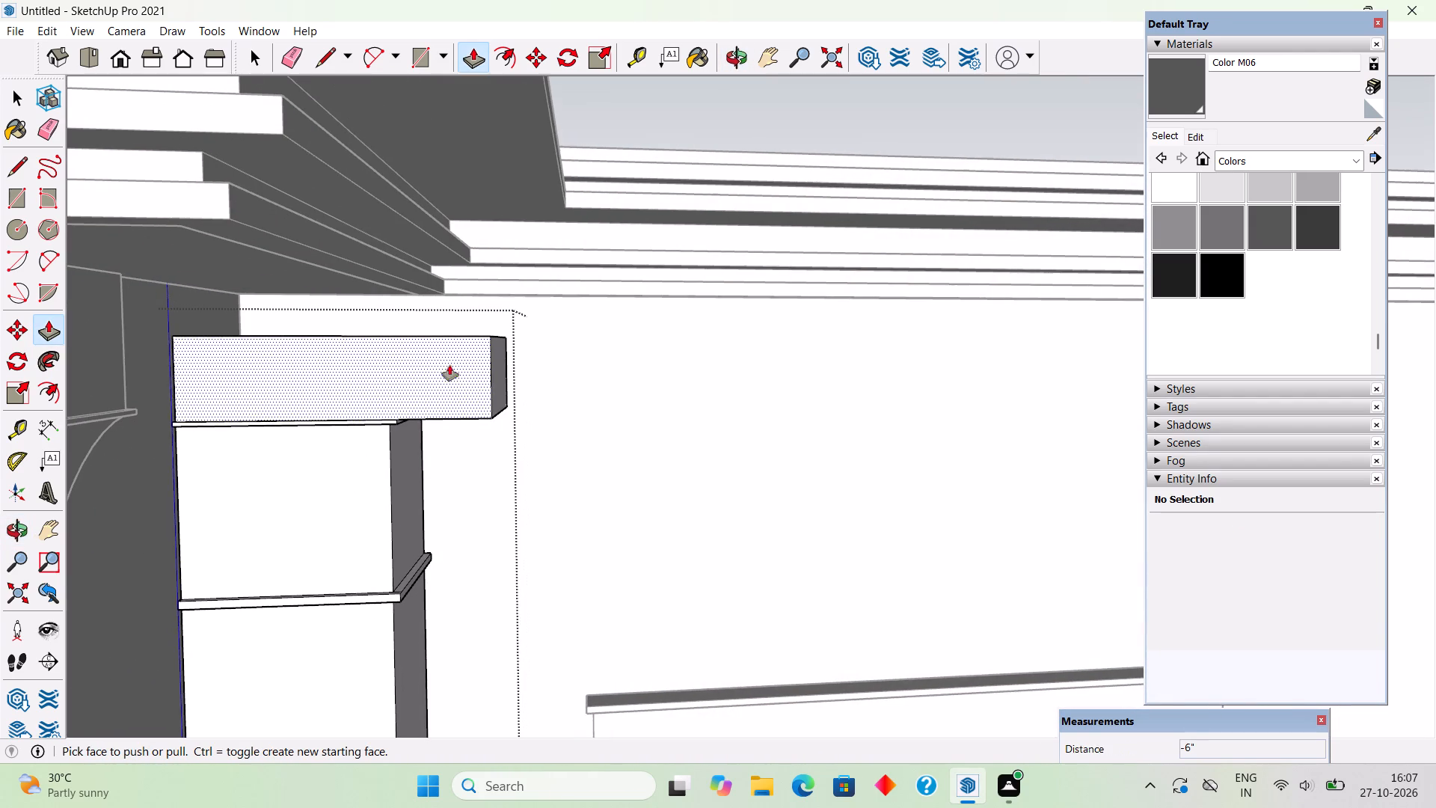
{"action": "left_click", "coordinate": [500, 369]}
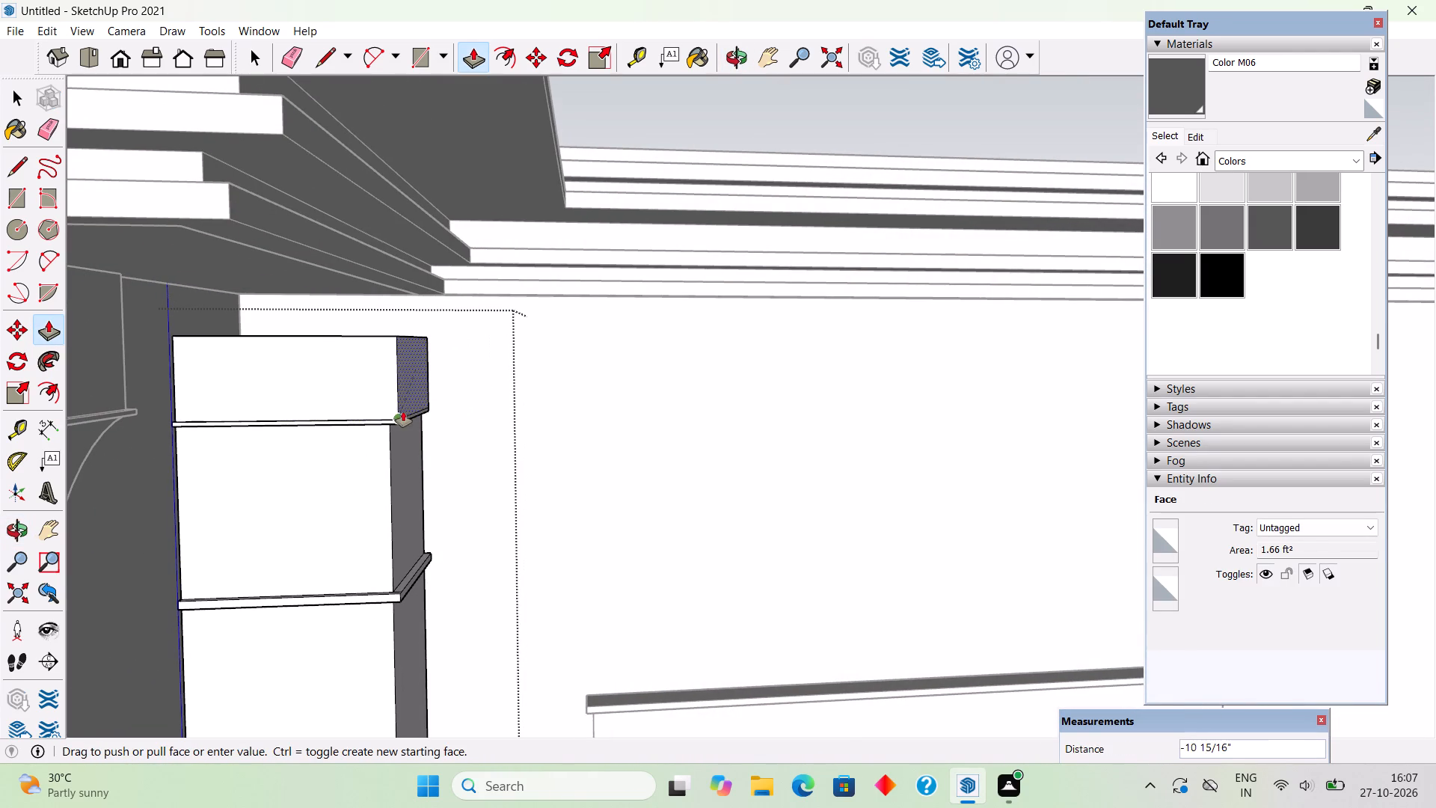
{"action": "left_click", "coordinate": [389, 434]}
{"action": "key", "text": "space"}
Draw a line about 2' long across the lowered top face, from its front edge to its back edge near the outer corner.
{"action": "middle_click_drag", "start_coordinate": [387, 379], "coordinate": [349, 420]}
{"action": "scroll", "coordinate": [366, 367], "scroll_direction": "up", "scroll_amount": 10}
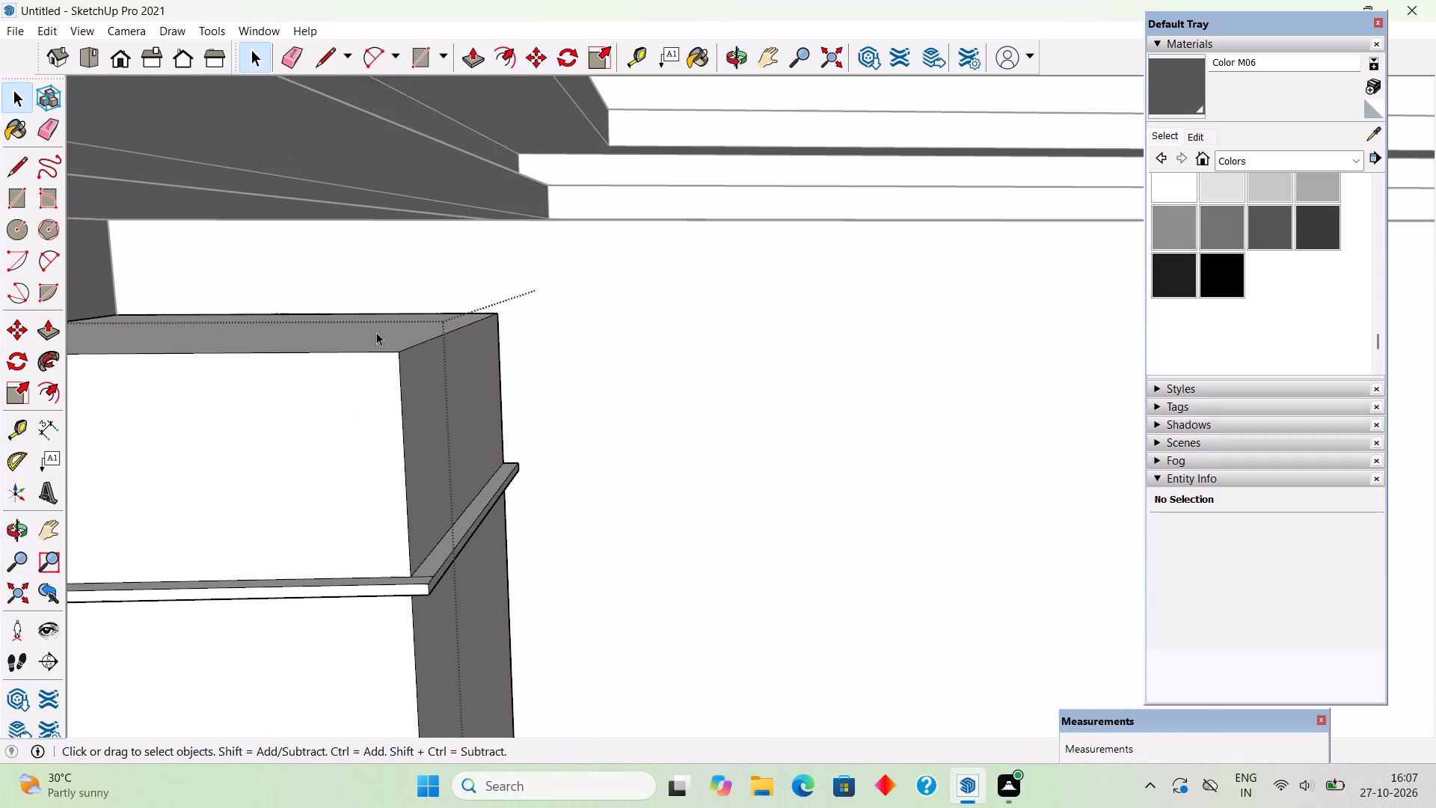
{"action": "key", "text": "l"}
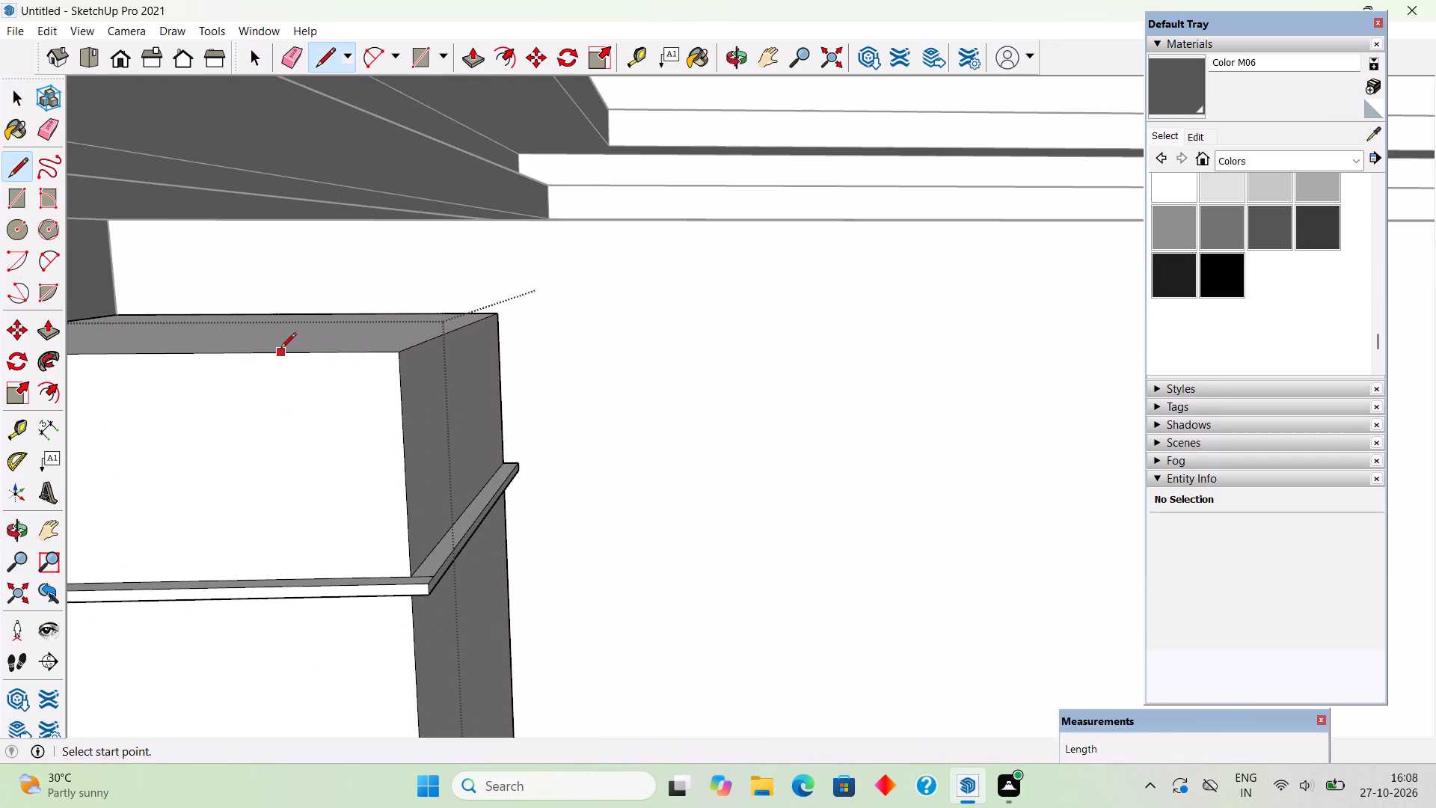
{"action": "left_click", "coordinate": [309, 349]}
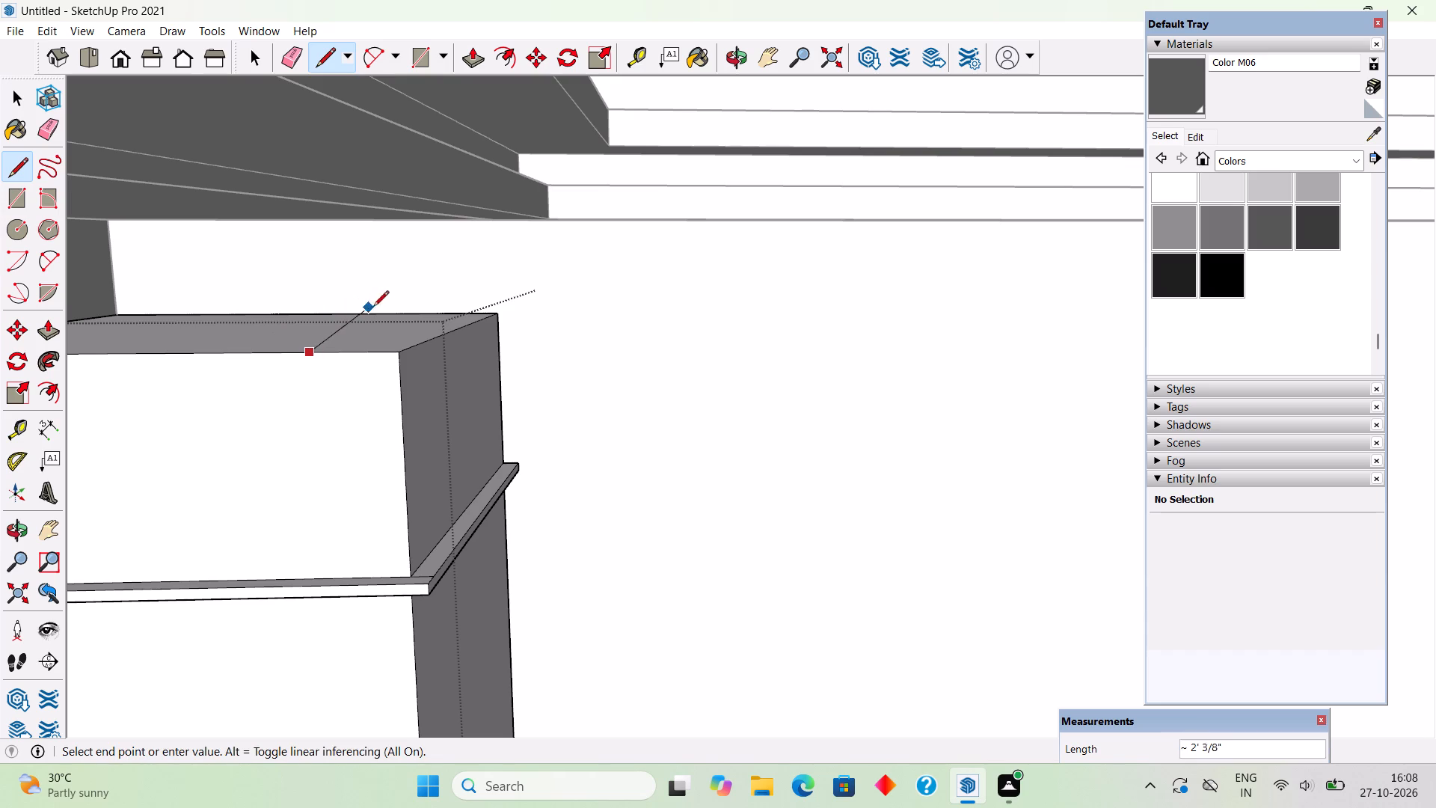
{"action": "left_click", "coordinate": [445, 314]}
Pull the divided-off outer end of the pilaster's top face up 6" towards the cornice, and close the group.
{"action": "key", "text": "p"}
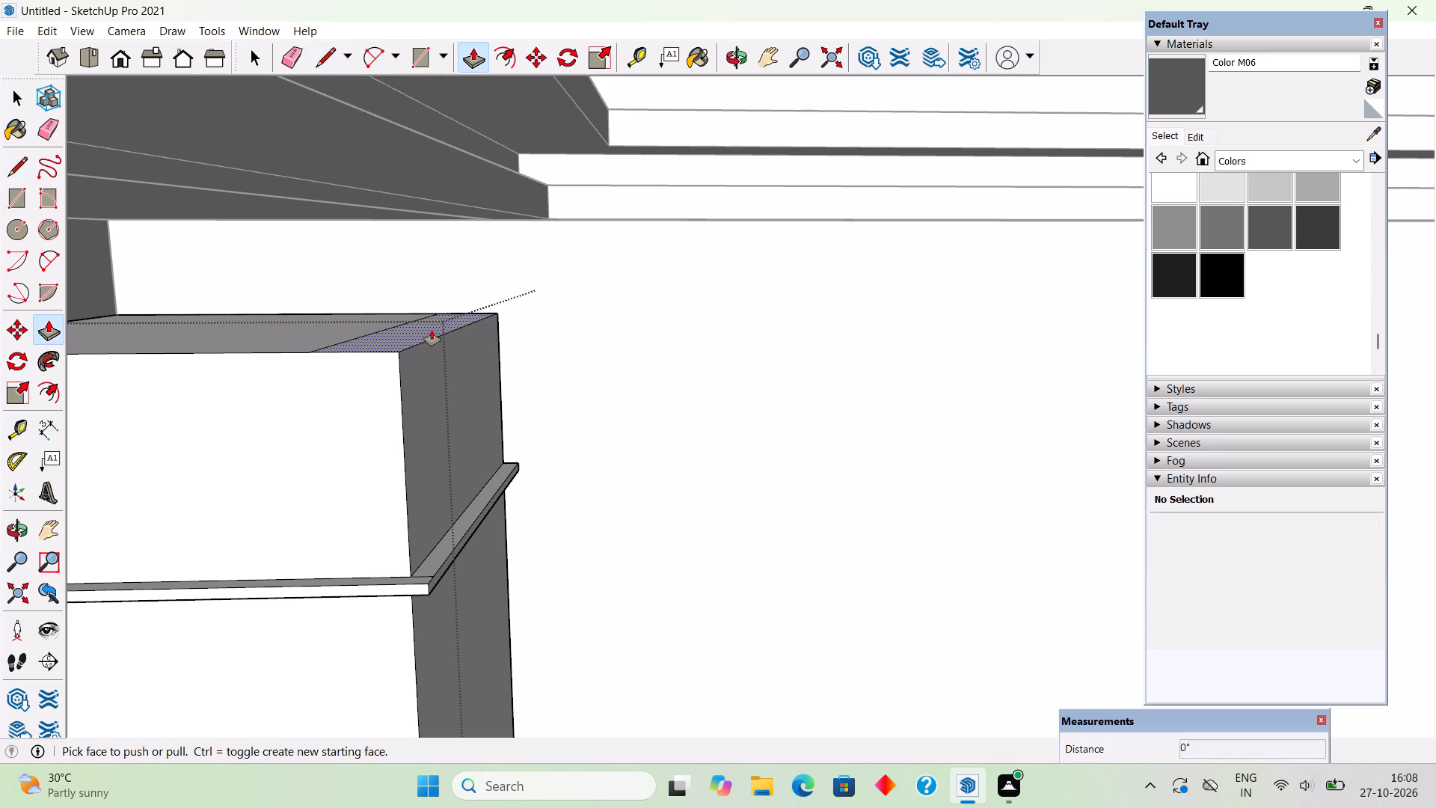
{"action": "left_click", "coordinate": [432, 330]}
{"action": "left_click", "coordinate": [464, 209]}
{"action": "scroll", "coordinate": [476, 230], "scroll_direction": "down", "scroll_amount": 7}
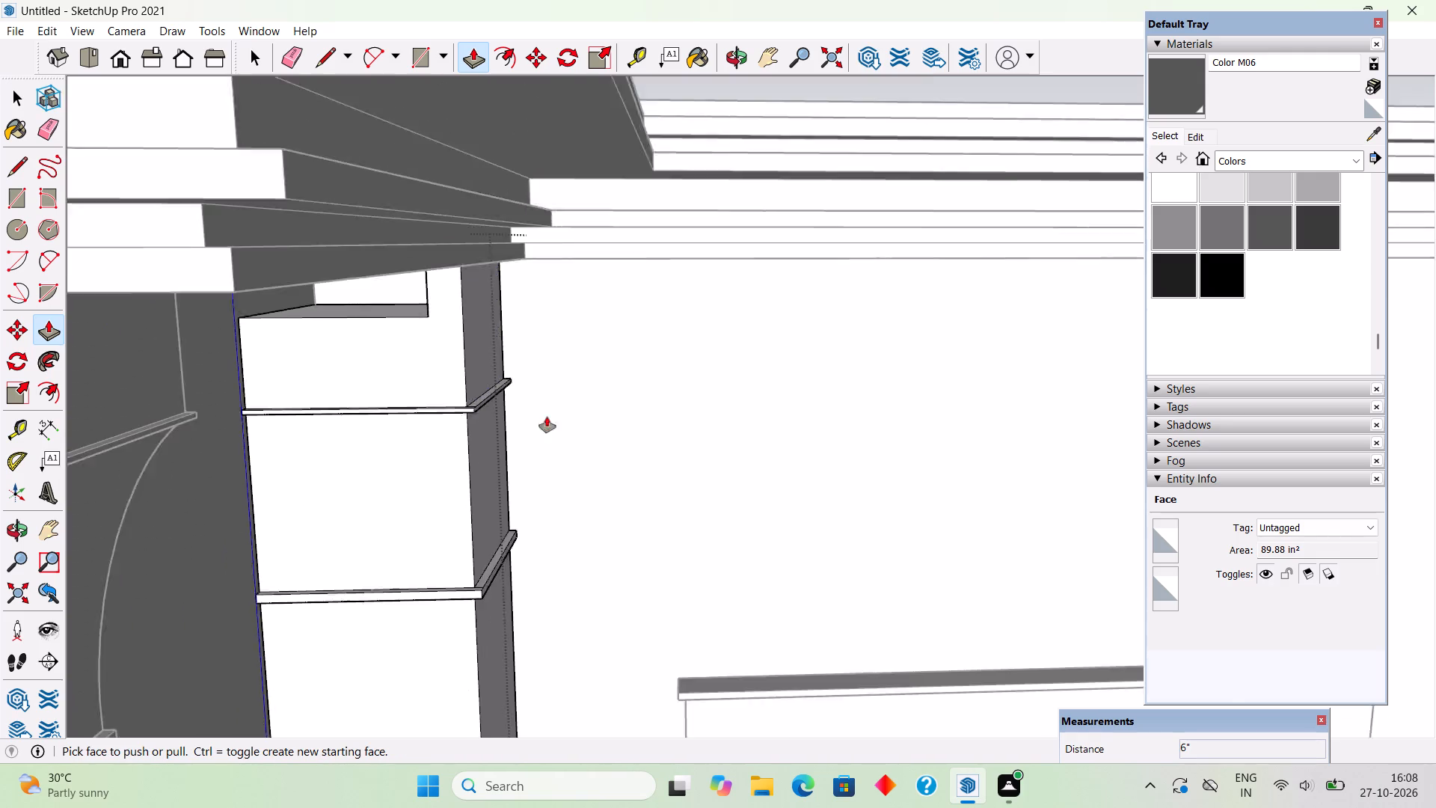
{"action": "scroll", "coordinate": [547, 417], "scroll_direction": "down", "scroll_amount": 5}
{"action": "left_click_drag", "start_coordinate": [560, 443], "coordinate": [599, 449]}
{"action": "middle_click_drag", "start_coordinate": [583, 343], "coordinate": [389, 296]}
{"action": "key", "text": "space"}
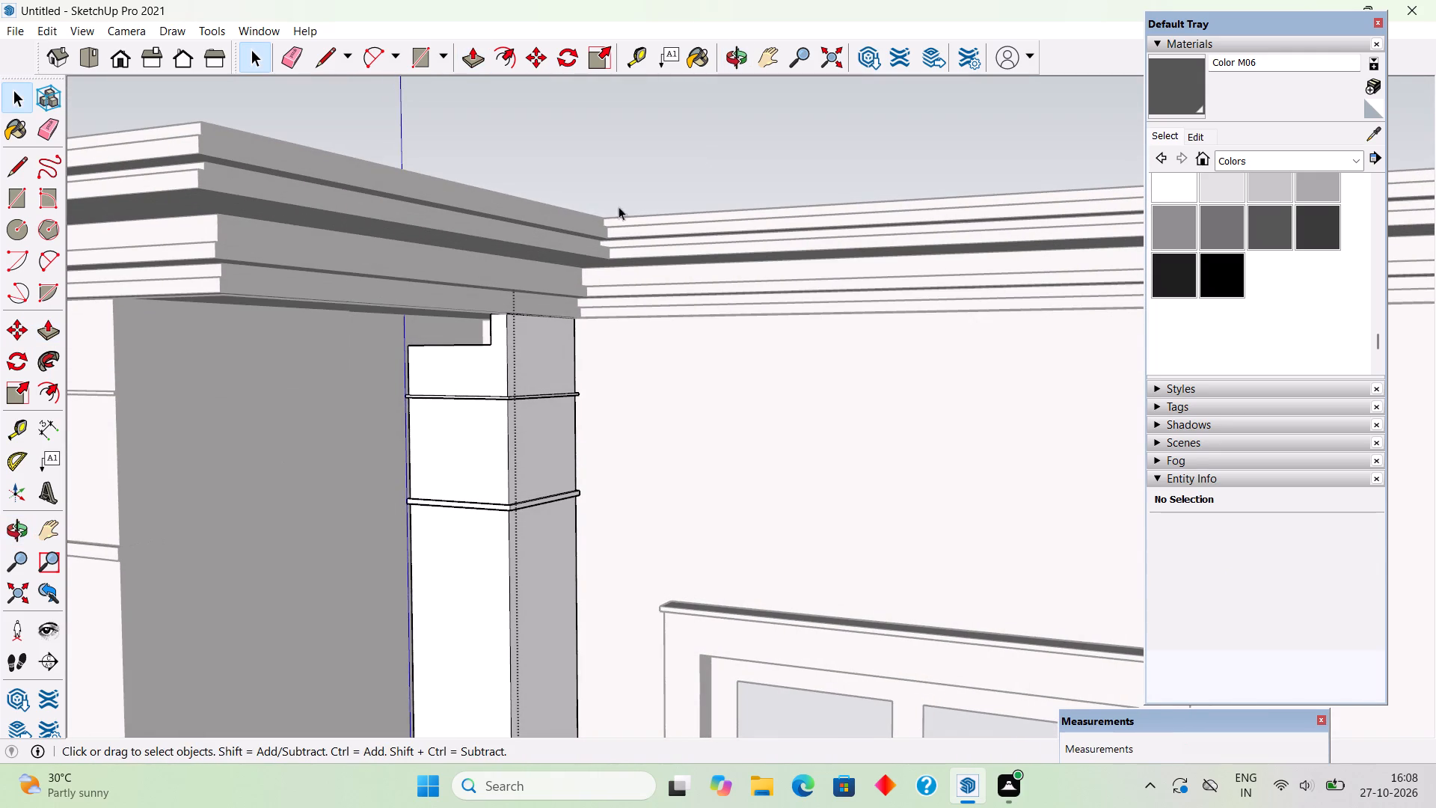
{"action": "left_click", "coordinate": [689, 143]}
Examine the notched top of the narrow pilaster beneath the cornice.
{"action": "scroll", "coordinate": [689, 143], "scroll_direction": "down", "scroll_amount": 10}
{"action": "middle_click_drag", "start_coordinate": [610, 288], "coordinate": [514, 307]}
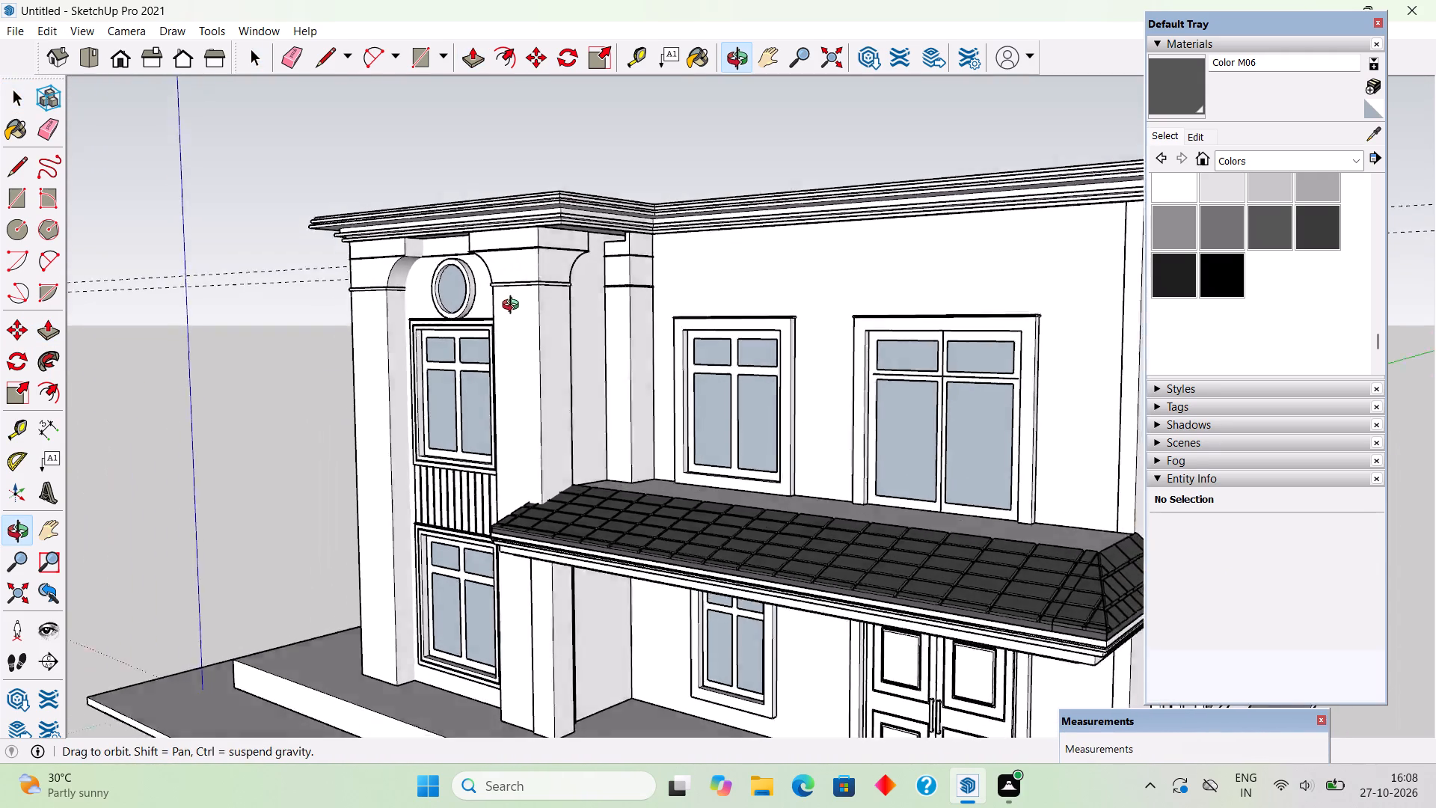
{"action": "middle_click_drag", "start_coordinate": [514, 307], "coordinate": [579, 291]}
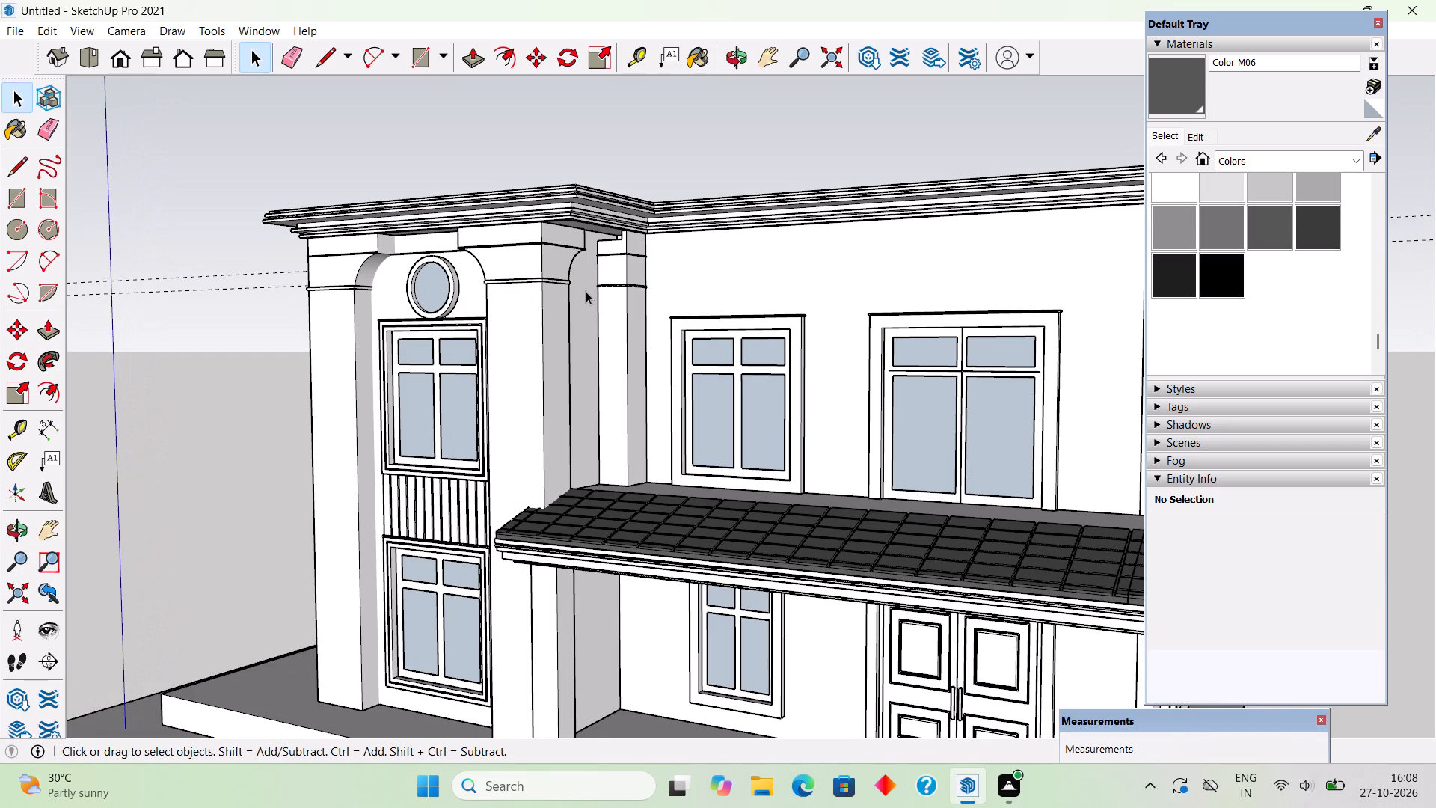
{"action": "scroll", "coordinate": [632, 206], "scroll_direction": "up", "scroll_amount": 11}
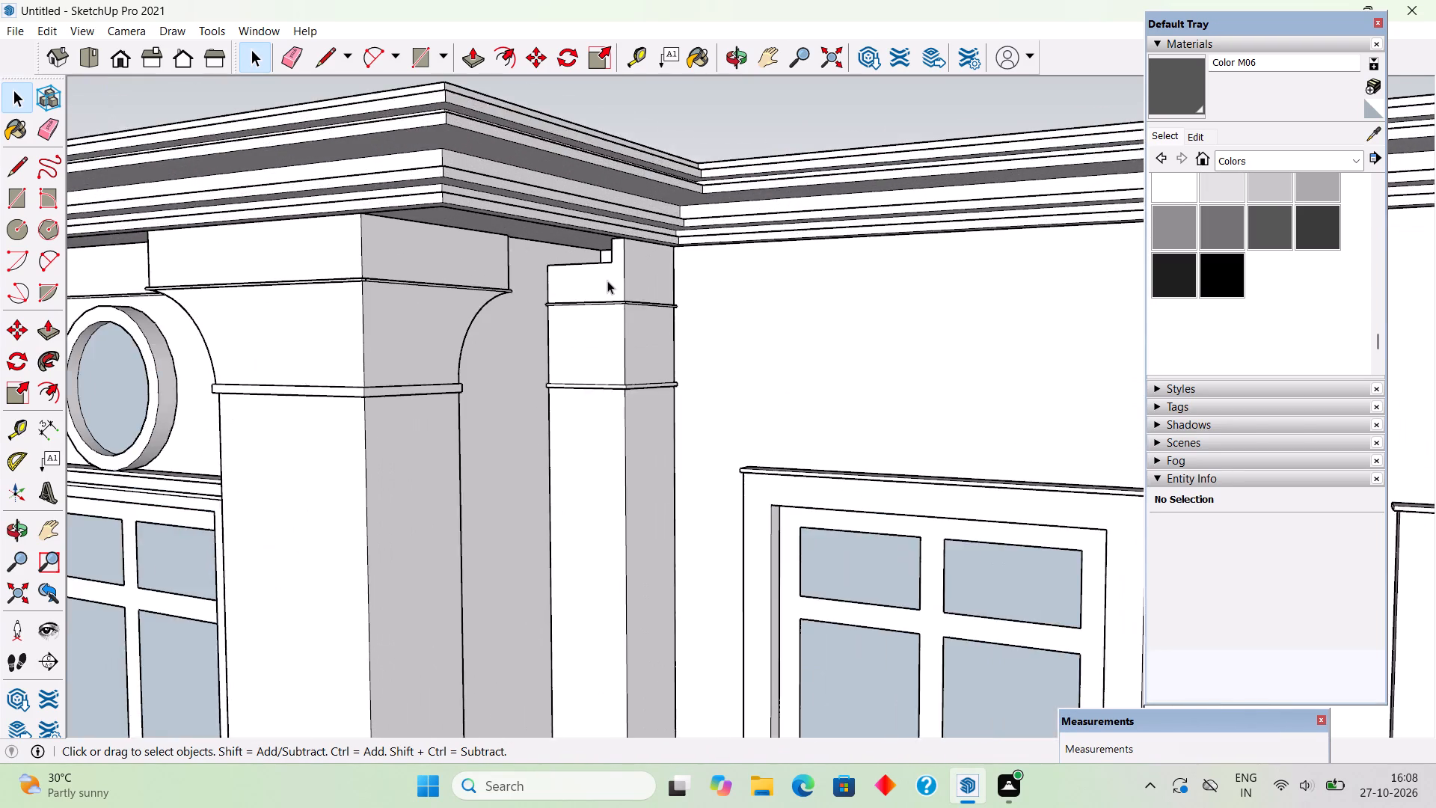
Inside the narrow pilaster's group, pull the top block's front face and outer side face out 3" each, and close the group.
{"action": "scroll", "coordinate": [607, 281], "scroll_direction": "up", "scroll_amount": 2}
{"action": "left_click", "coordinate": [608, 280]}
{"action": "triple_click", "coordinate": [608, 280]}
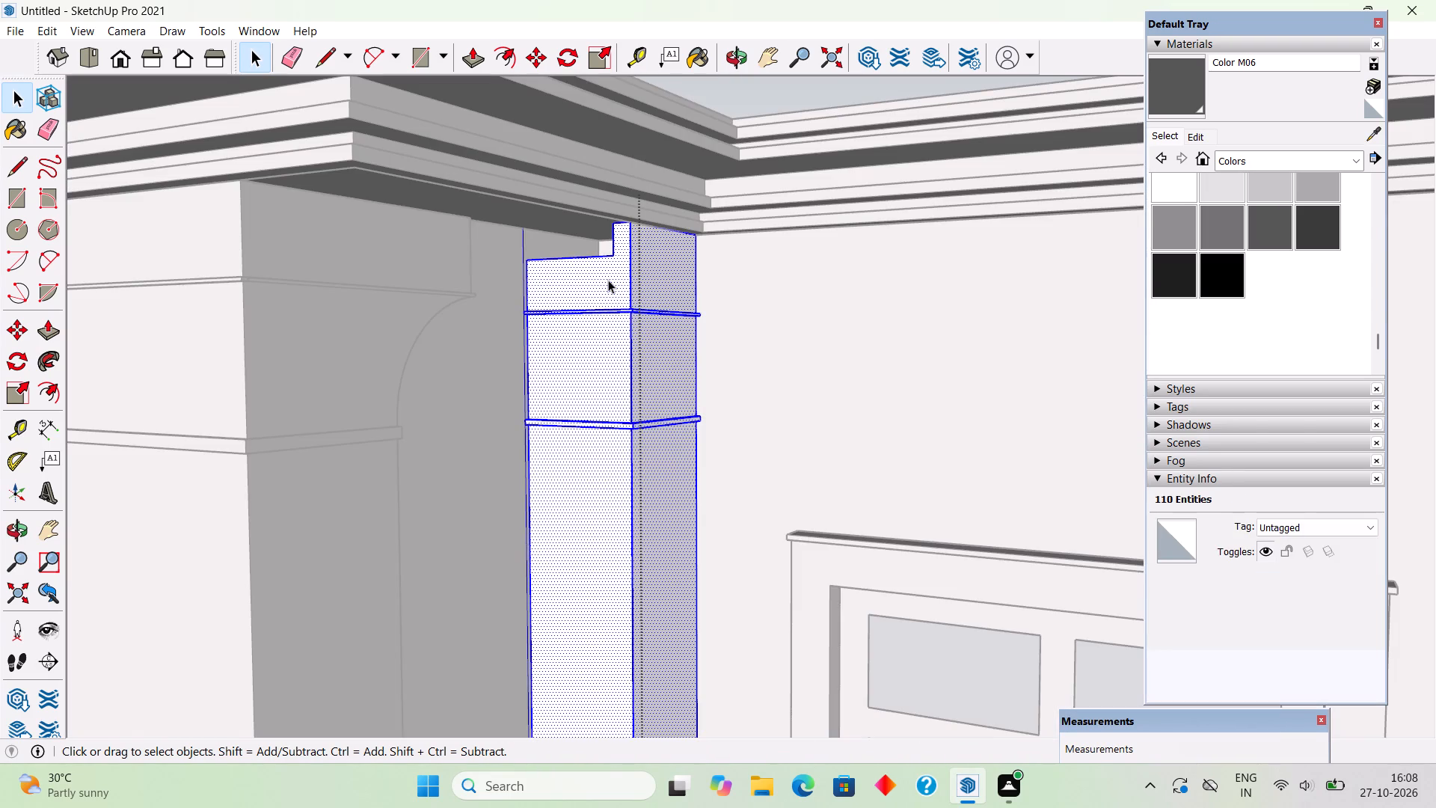
{"action": "key", "text": "p"}
{"action": "left_click", "coordinate": [608, 280]}
{"action": "left_click", "coordinate": [576, 296]}
{"action": "left_click", "coordinate": [583, 280]}
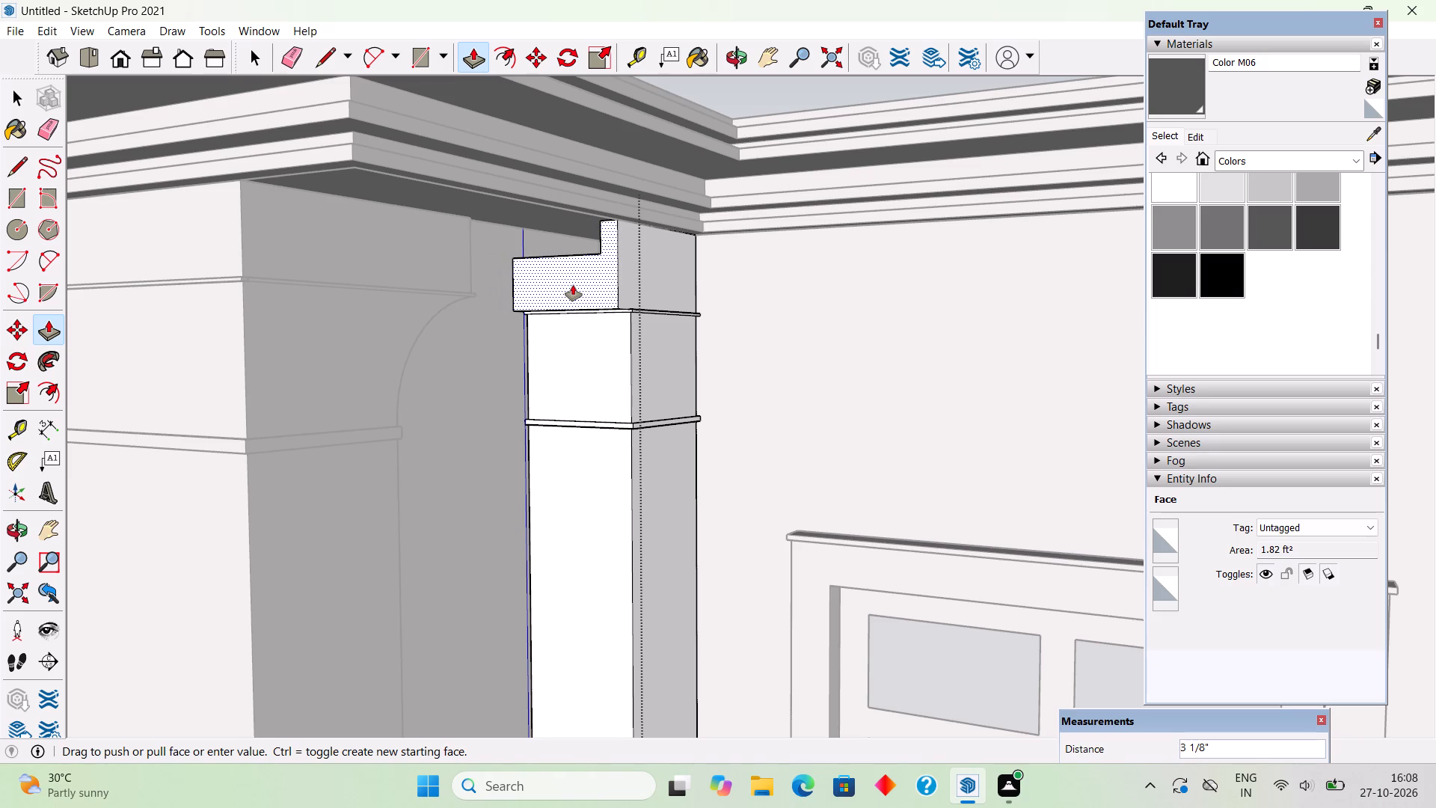
{"action": "type", "text": "3\""}
{"action": "key", "text": "Return"}
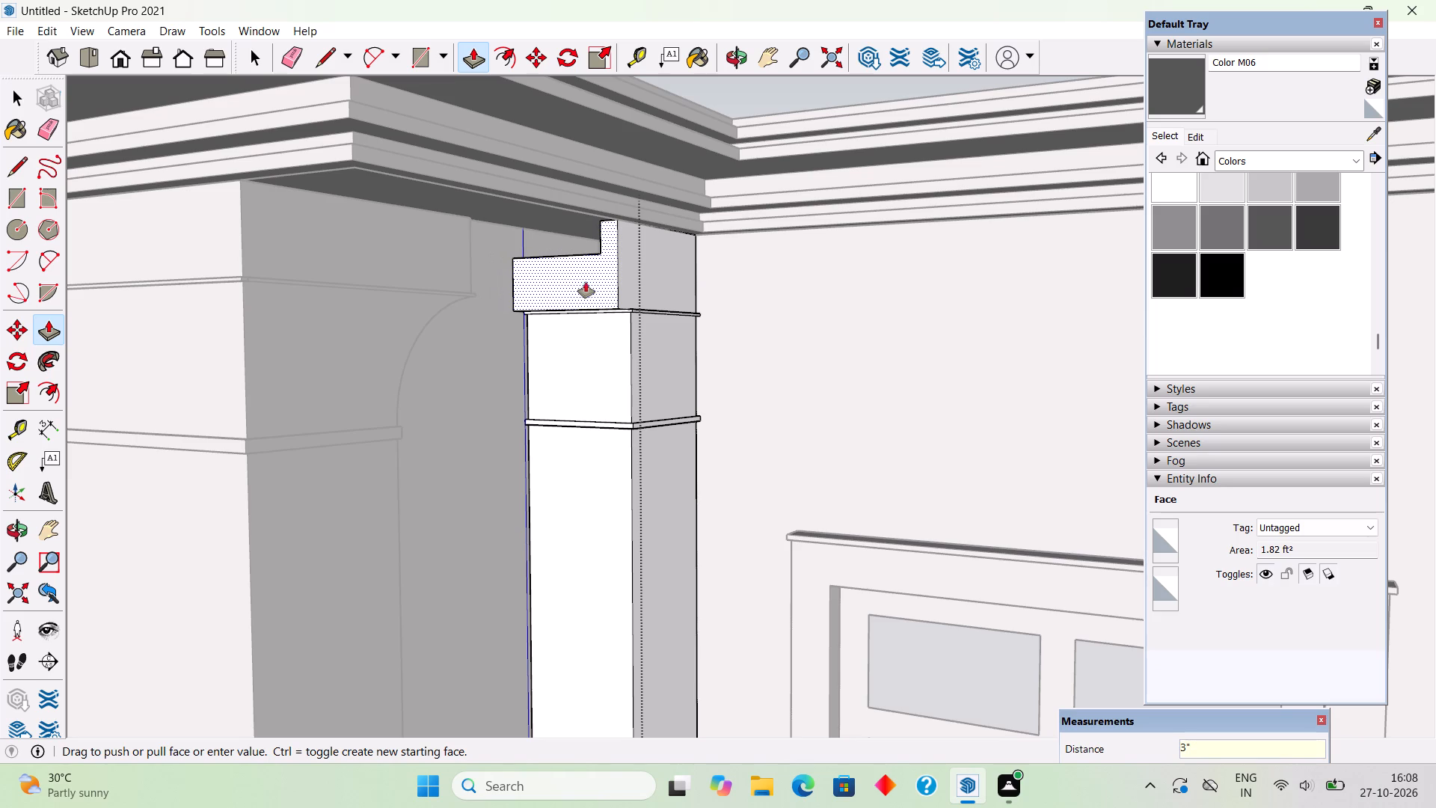
{"action": "double_click", "coordinate": [624, 273]}
{"action": "key", "text": "space"}
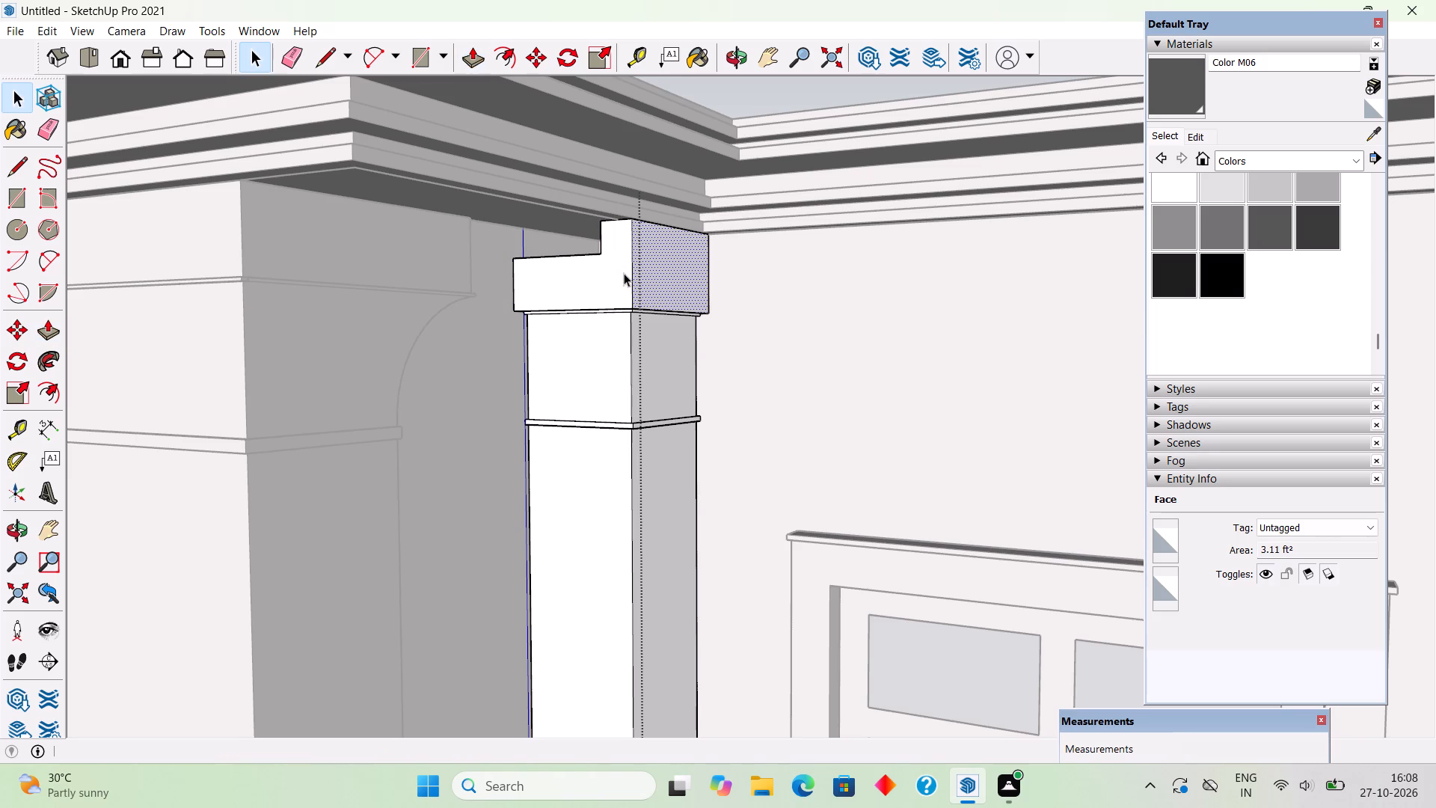
{"action": "scroll", "coordinate": [624, 273], "scroll_direction": "down", "scroll_amount": 8}
{"action": "left_click", "coordinate": [669, 150]}
Pull the lower notch face on top of the narrow pilaster up about 2" towards the cornice, and close the group.
{"action": "middle_click_drag", "start_coordinate": [663, 269], "coordinate": [560, 373]}
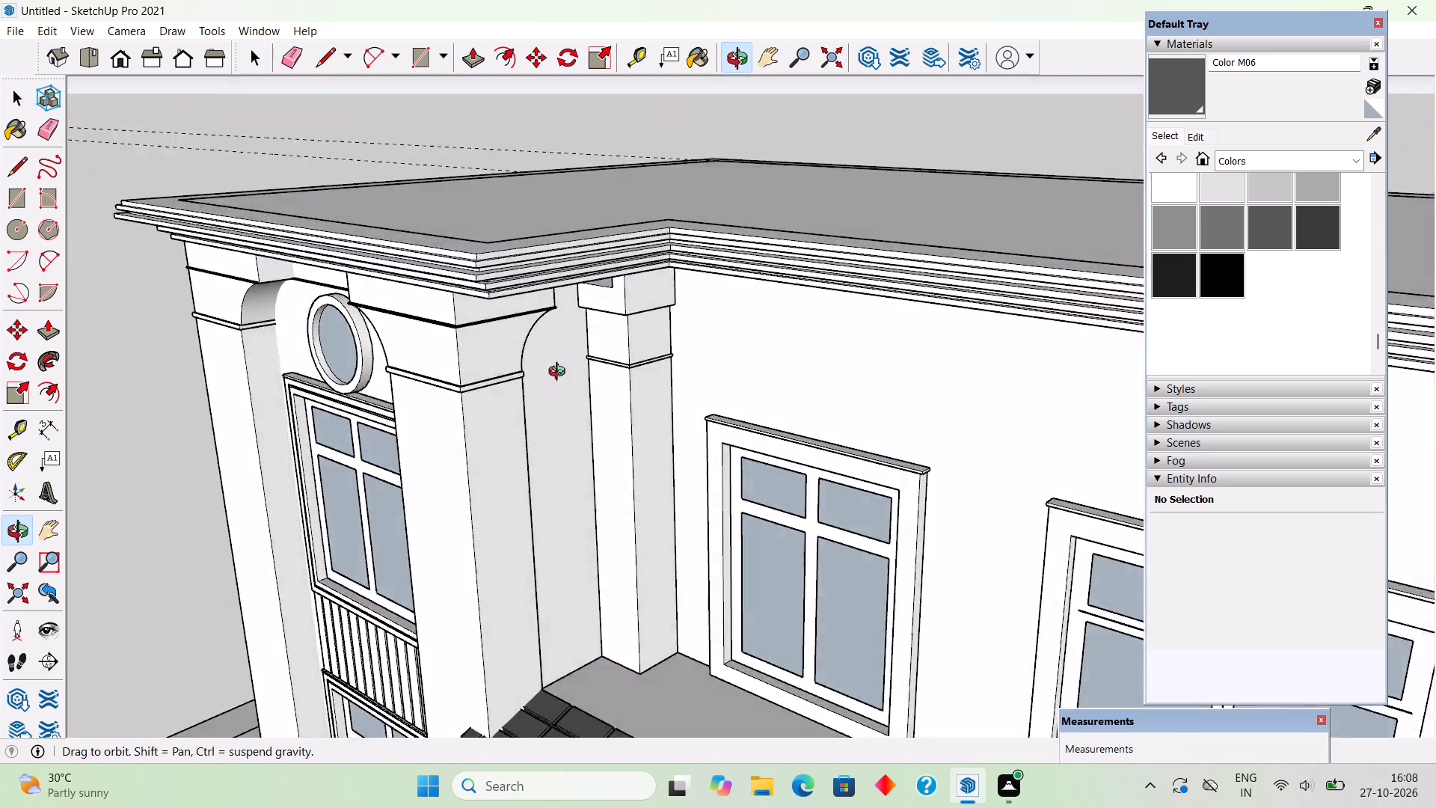
{"action": "middle_click_drag", "start_coordinate": [560, 373], "coordinate": [724, 287]}
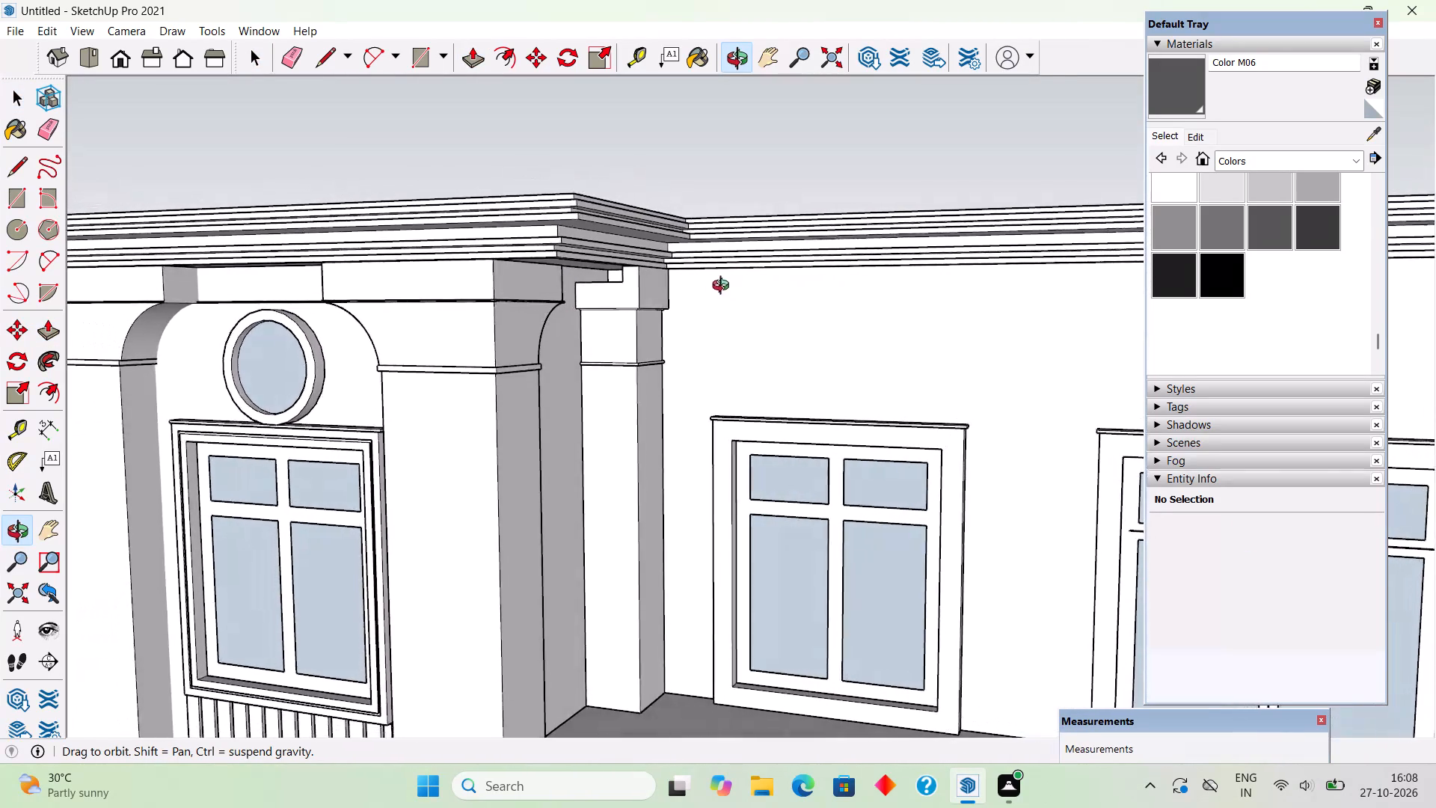
{"action": "middle_click_drag", "start_coordinate": [724, 287], "coordinate": [758, 296]}
{"action": "scroll", "coordinate": [622, 289], "scroll_direction": "up", "scroll_amount": 7}
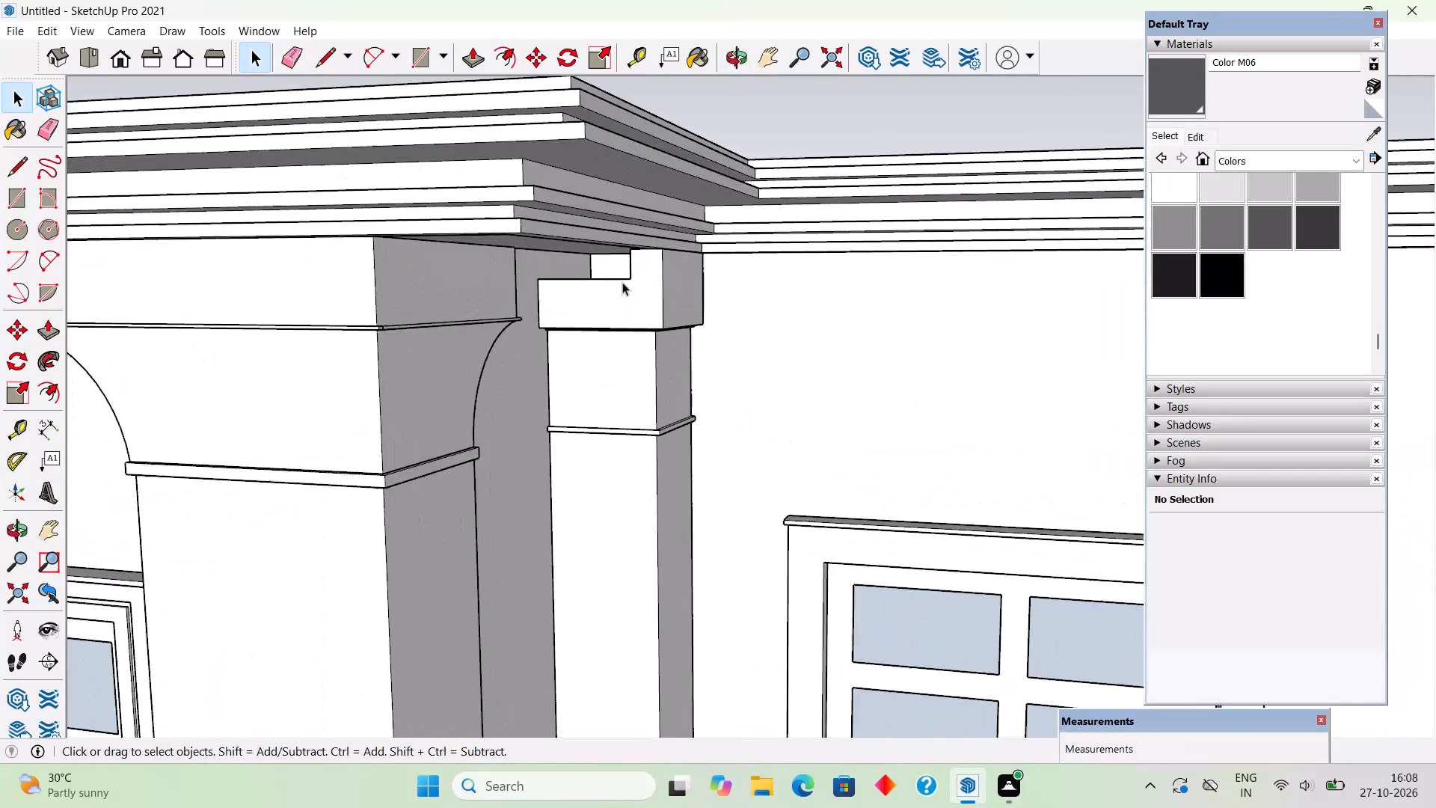
{"action": "scroll", "coordinate": [622, 282], "scroll_direction": "up", "scroll_amount": 3}
{"action": "middle_click_drag", "start_coordinate": [621, 295], "coordinate": [618, 340]}
{"action": "scroll", "coordinate": [593, 269], "scroll_direction": "up", "scroll_amount": 5}
{"action": "triple_click", "coordinate": [610, 263]}
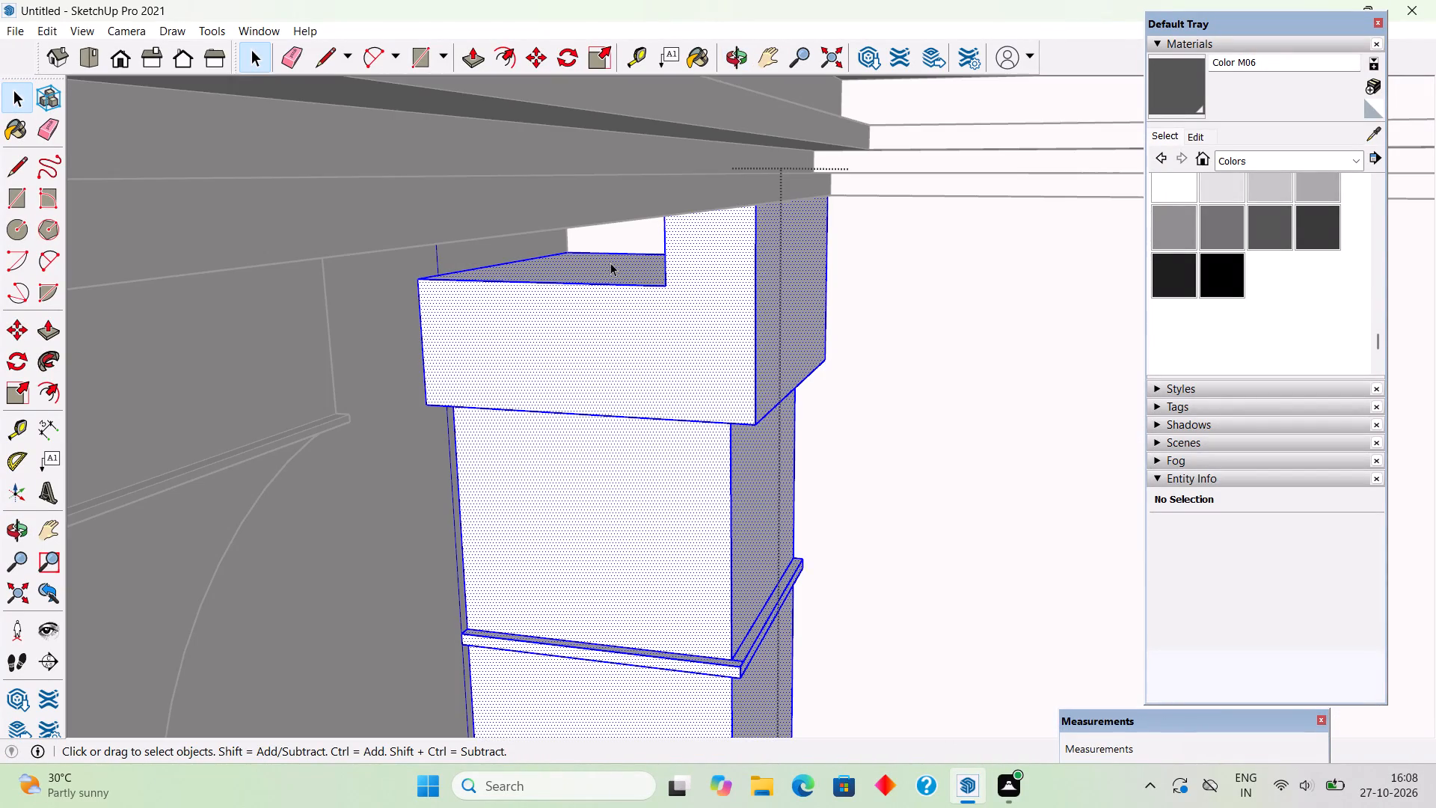
{"action": "key", "text": "p"}
{"action": "left_click", "coordinate": [619, 278]}
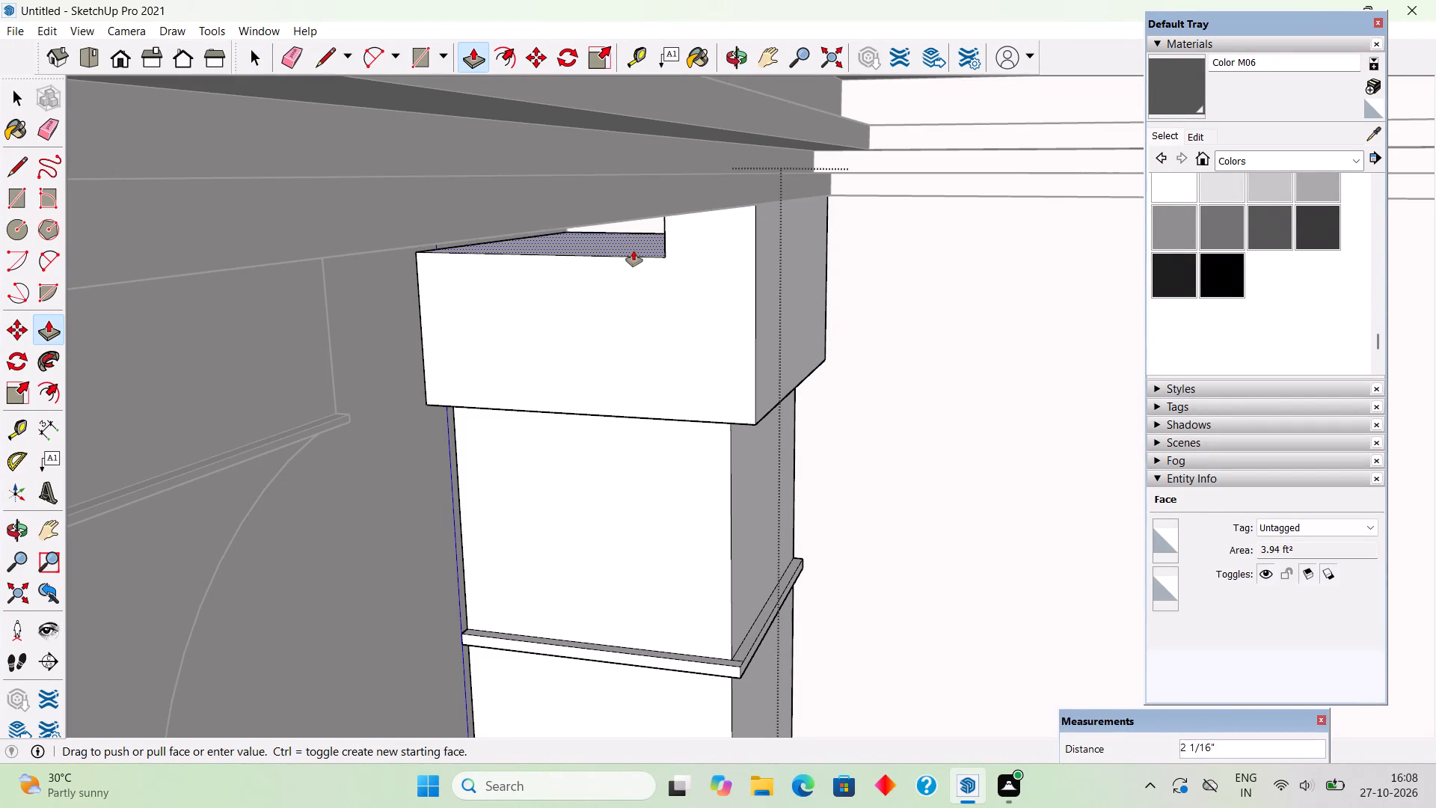
{"action": "left_click", "coordinate": [636, 248]}
{"action": "scroll", "coordinate": [663, 358], "scroll_direction": "down", "scroll_amount": 11}
{"action": "key", "text": "space"}
{"action": "left_click", "coordinate": [820, 157]}
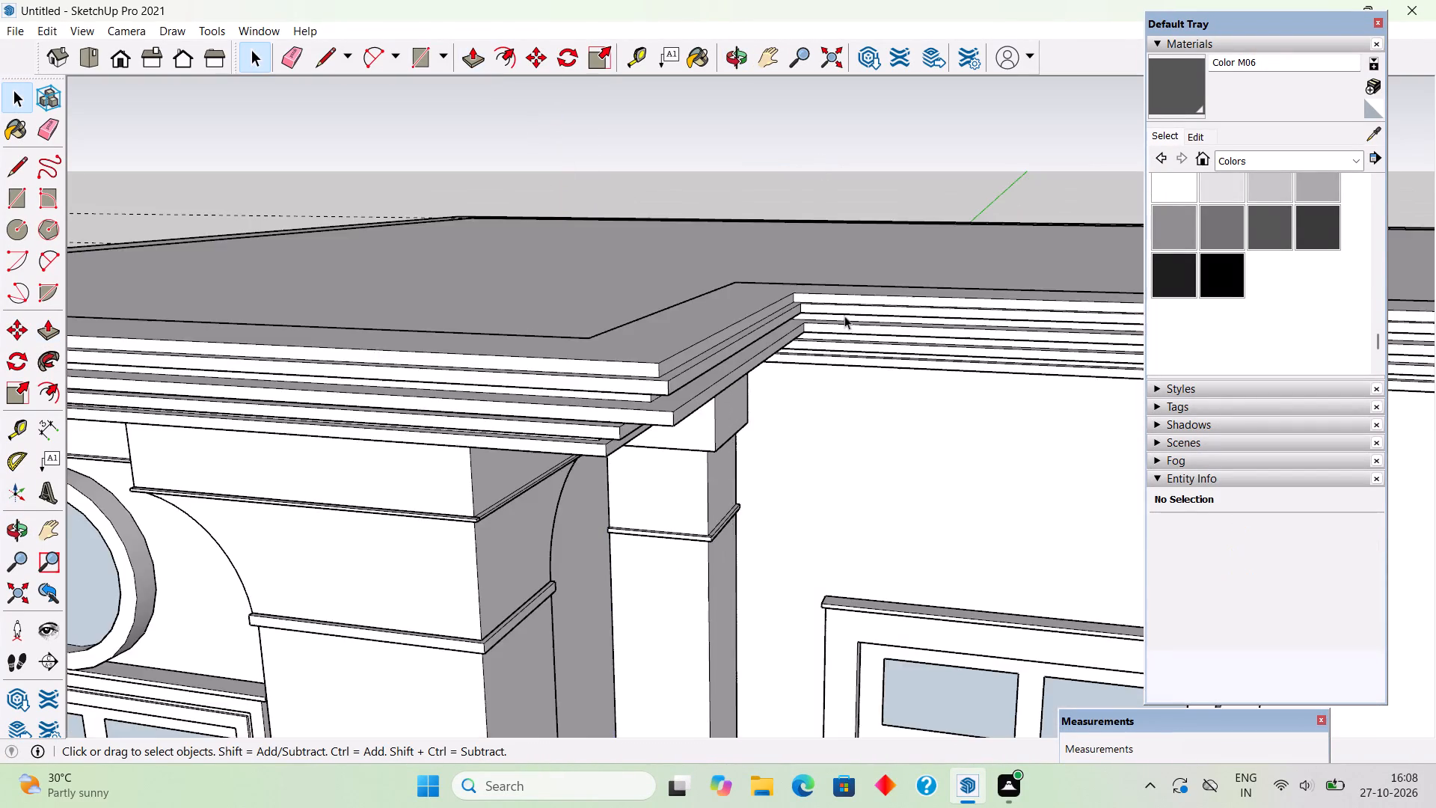
Examine the front facade with the widened pilaster top and the cornice line from below and from a distance.
{"action": "scroll", "coordinate": [936, 501], "scroll_direction": "down", "scroll_amount": 3}
{"action": "middle_click_drag", "start_coordinate": [905, 412], "coordinate": [826, 266]}
{"action": "scroll", "coordinate": [823, 266], "scroll_direction": "down", "scroll_amount": 9}
{"action": "middle_click_drag", "start_coordinate": [830, 350], "coordinate": [872, 348]}
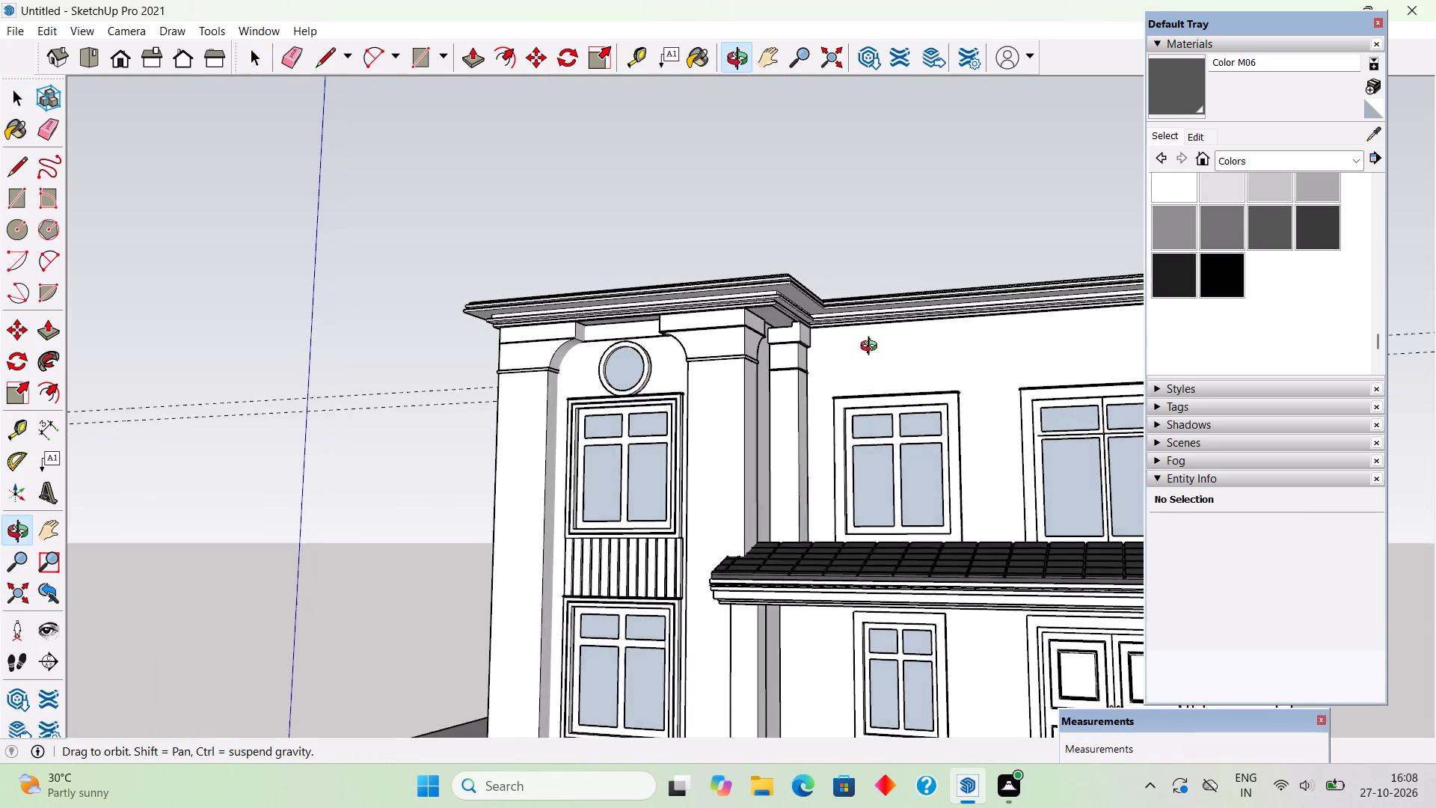
{"action": "middle_click_drag", "start_coordinate": [872, 348], "coordinate": [867, 351]}
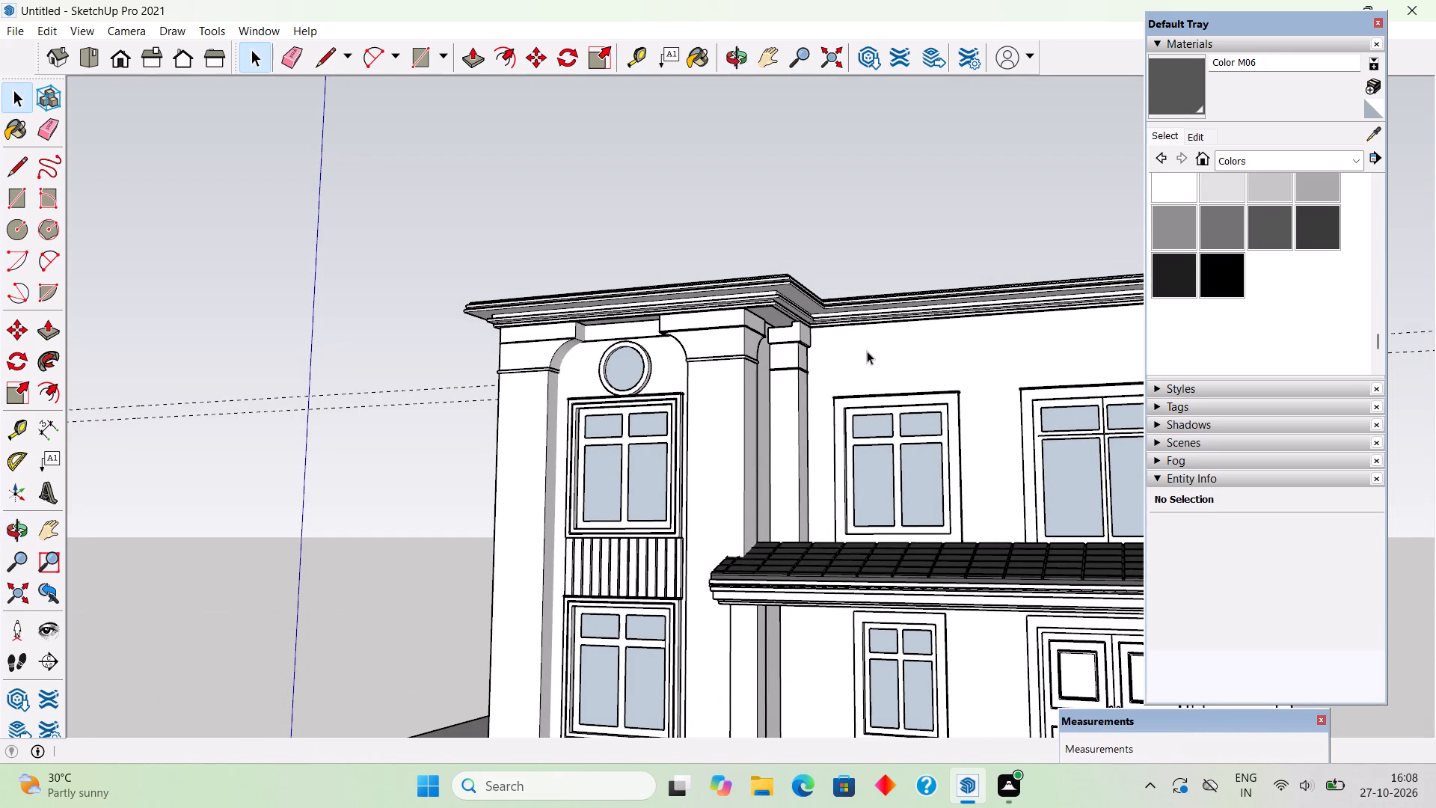
{"action": "middle_click_drag", "start_coordinate": [823, 405], "coordinate": [878, 459]}
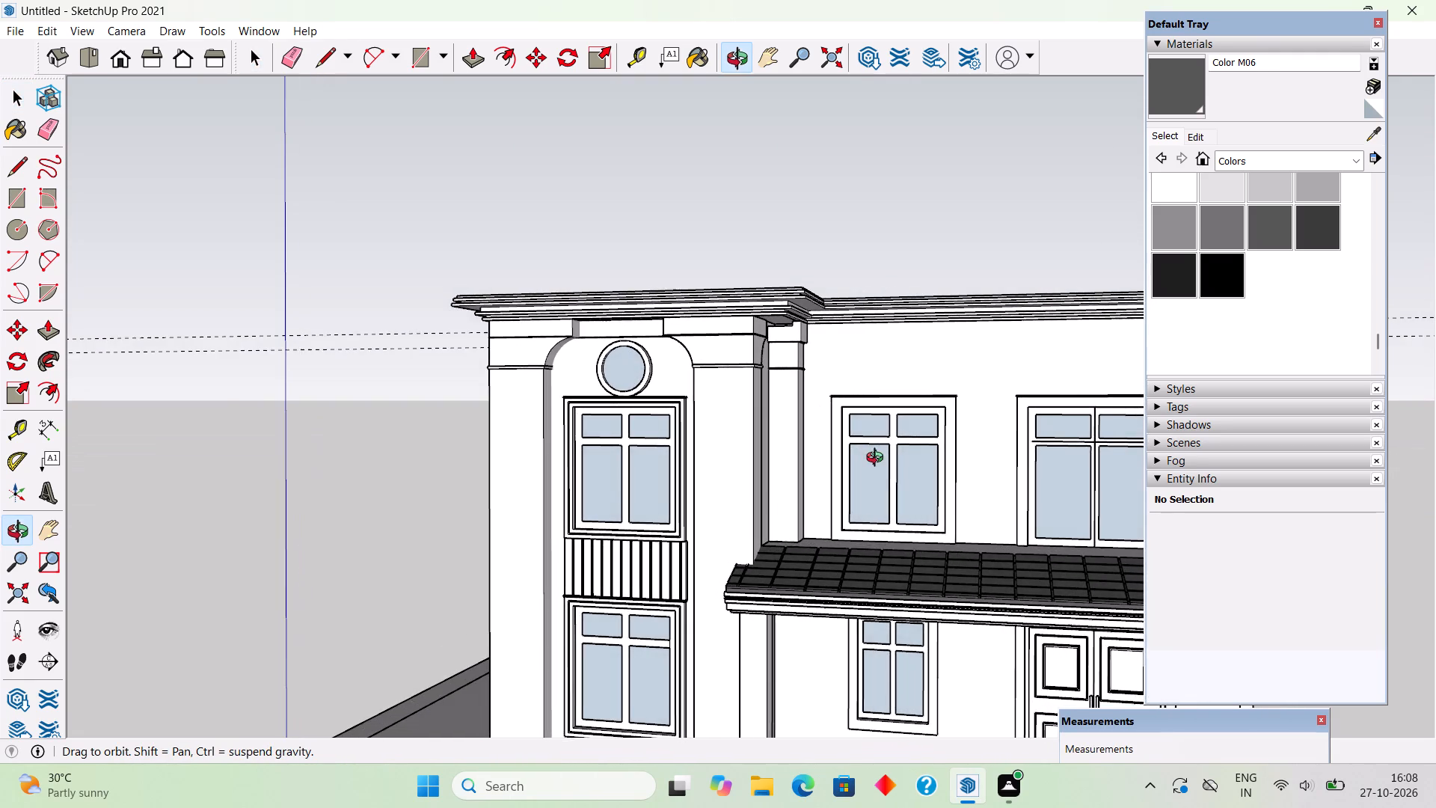
{"action": "middle_click_drag", "start_coordinate": [878, 459], "coordinate": [882, 236]}
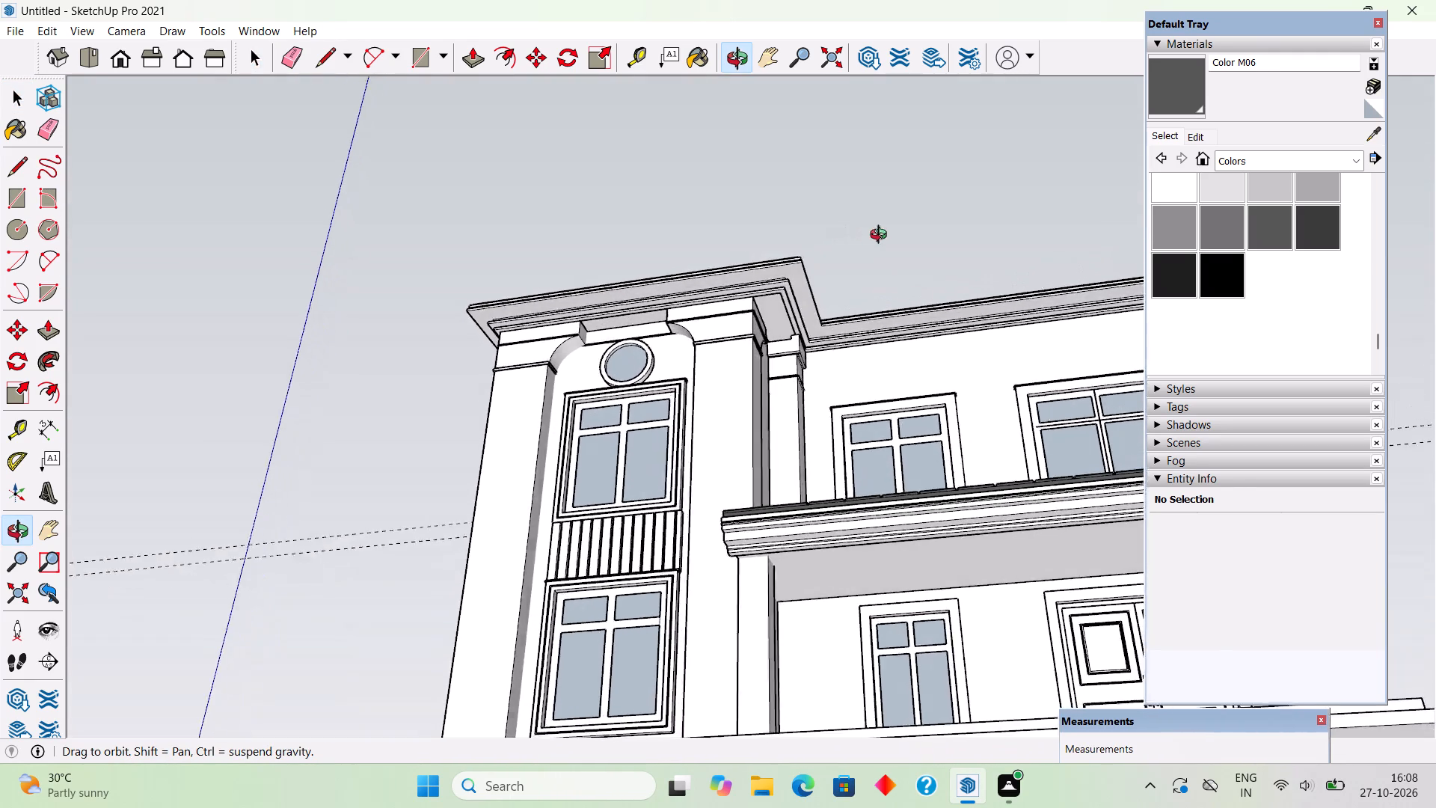
{"action": "middle_click_drag", "start_coordinate": [882, 236], "coordinate": [856, 368]}
{"action": "scroll", "coordinate": [851, 369], "scroll_direction": "down", "scroll_amount": 5}
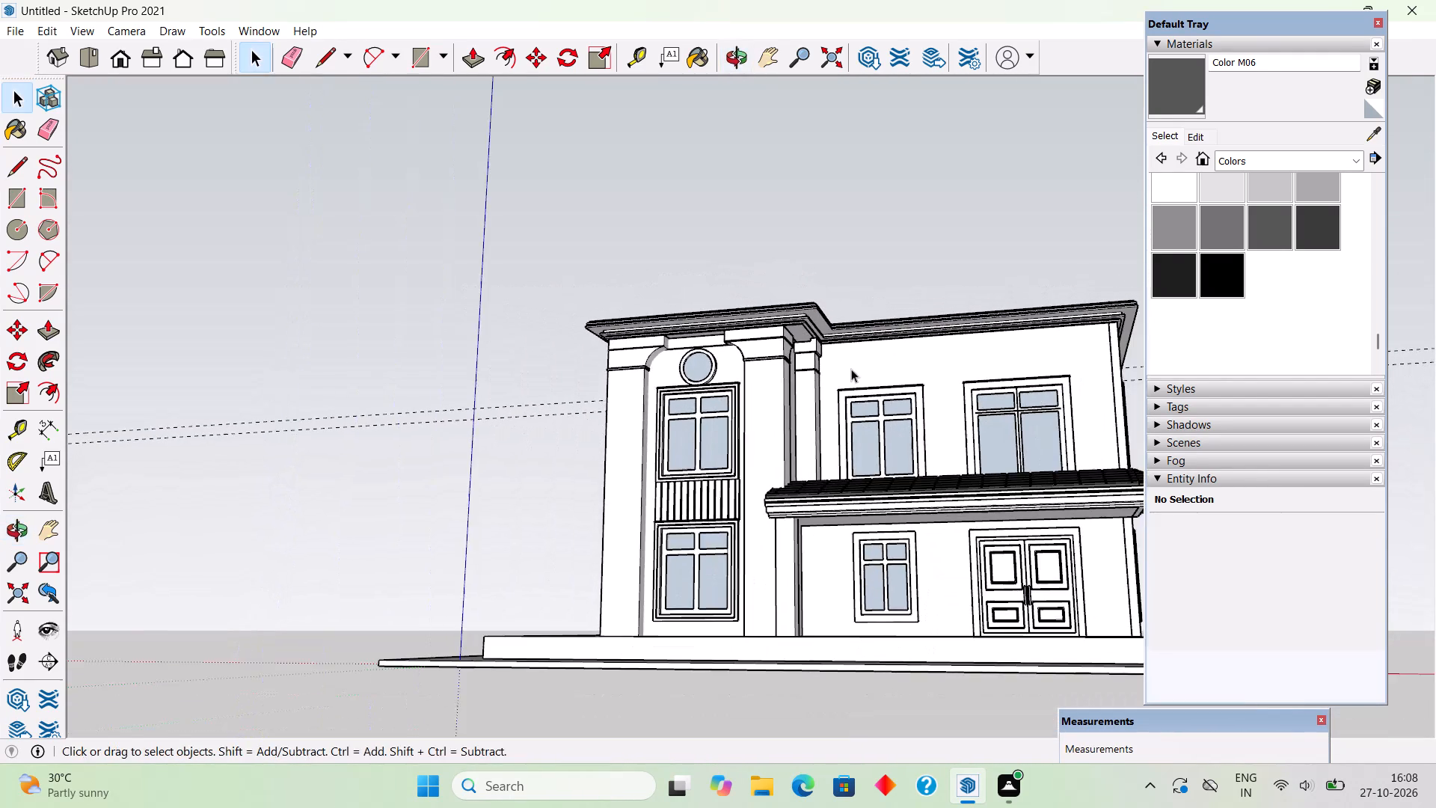
{"action": "scroll", "coordinate": [851, 369], "scroll_direction": "down", "scroll_amount": 1}
{"action": "middle_click_drag", "start_coordinate": [855, 379], "coordinate": [963, 384]}
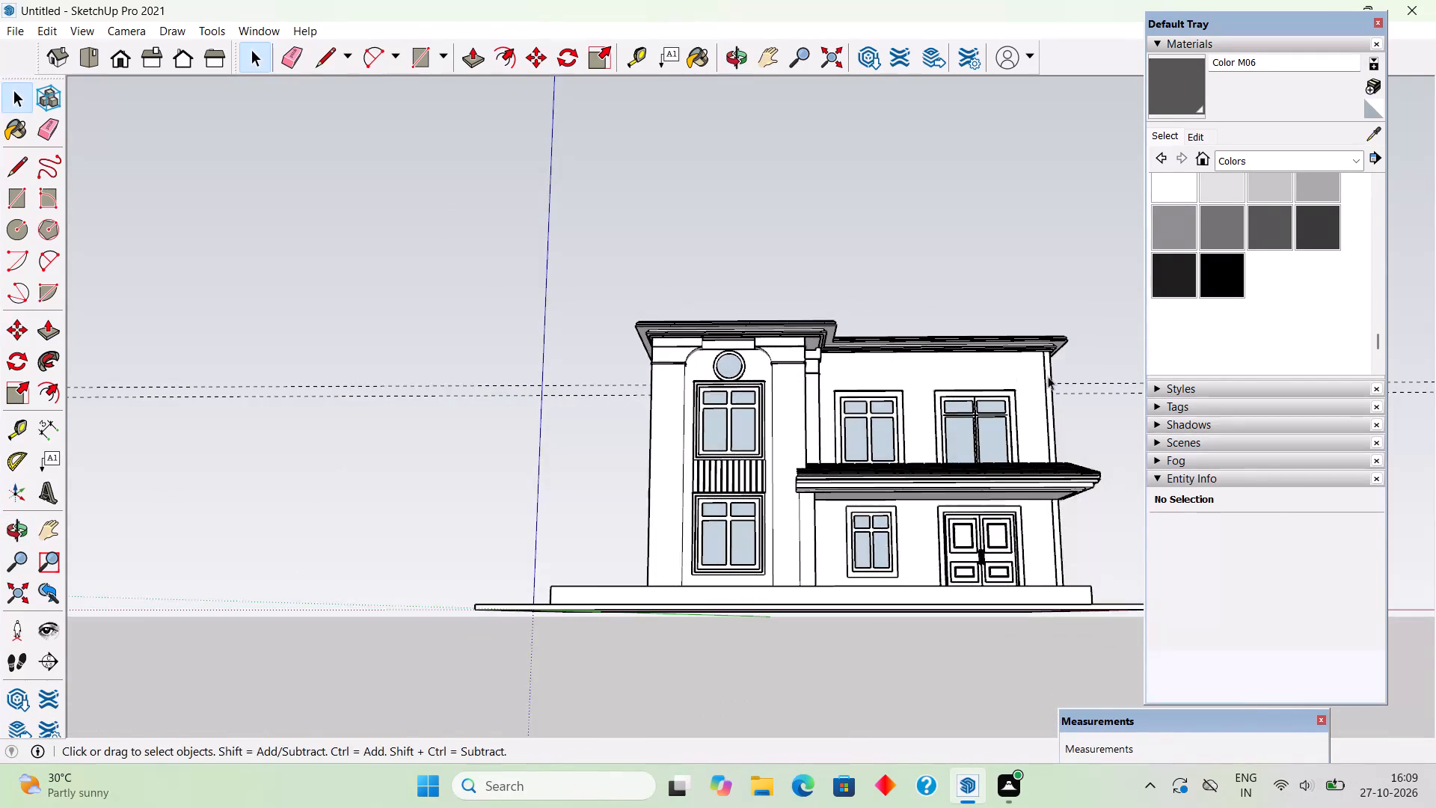
Open the group above the narrow pilaster, pull its underside face down 3 11/16" to the pilaster's top block, and close the group.
{"action": "scroll", "coordinate": [1073, 373], "scroll_direction": "up", "scroll_amount": 9}
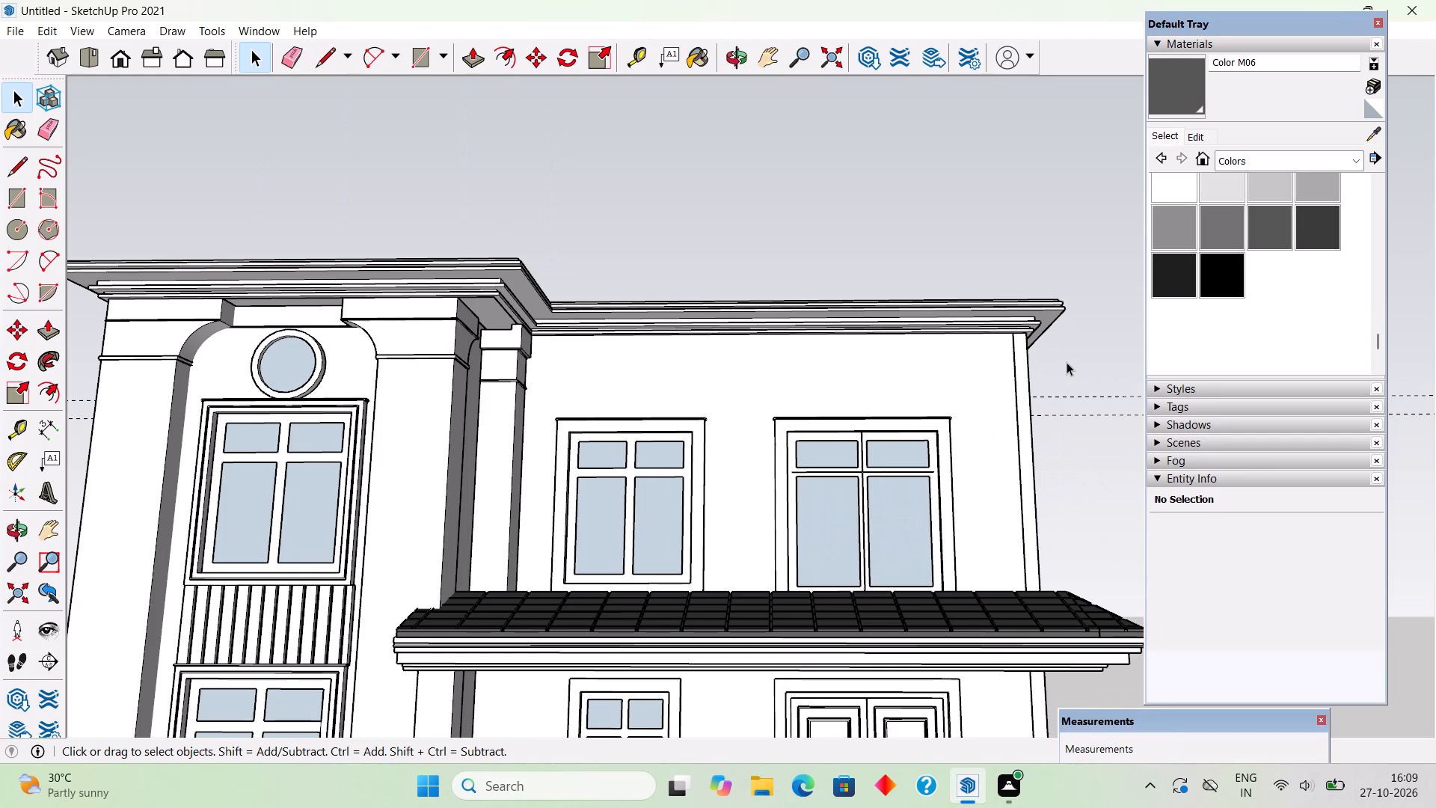
{"action": "middle_click_drag", "start_coordinate": [649, 396], "coordinate": [628, 437]}
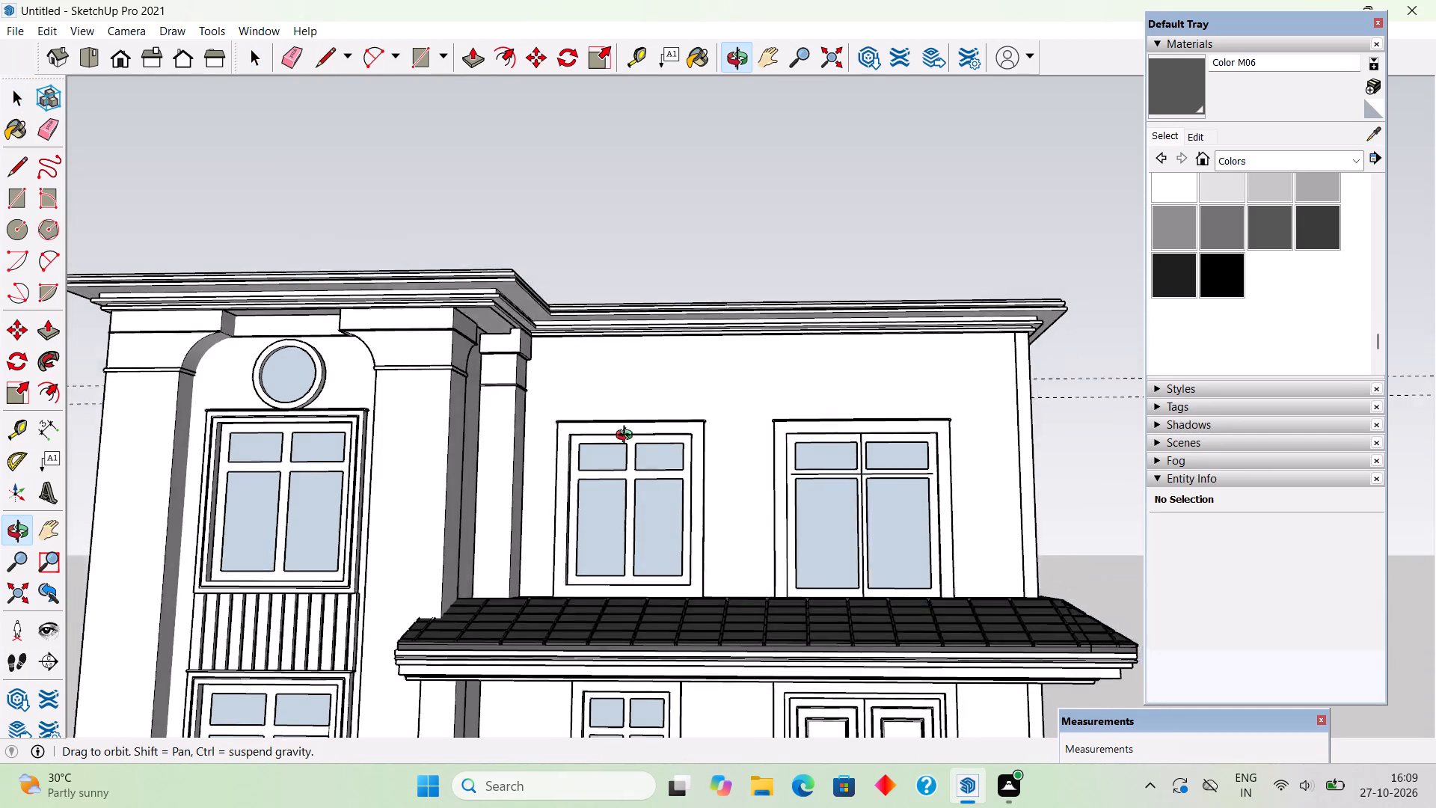
{"action": "middle_click_drag", "start_coordinate": [628, 437], "coordinate": [511, 360]}
{"action": "scroll", "coordinate": [502, 346], "scroll_direction": "up", "scroll_amount": 5}
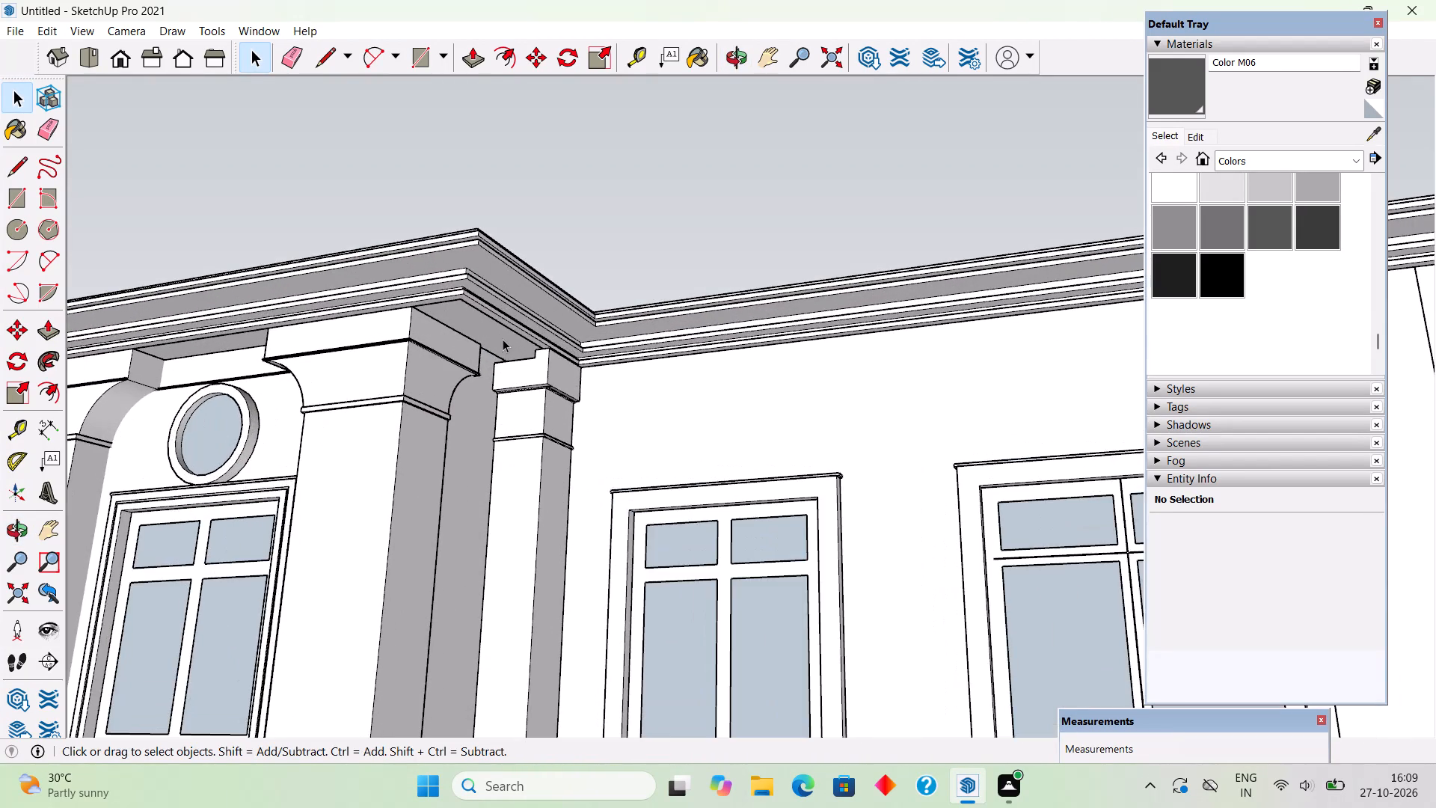
{"action": "double_click", "coordinate": [503, 339]}
{"action": "left_click", "coordinate": [503, 344]}
{"action": "scroll", "coordinate": [503, 344], "scroll_direction": "up", "scroll_amount": 4}
{"action": "middle_click_drag", "start_coordinate": [512, 346], "coordinate": [669, 432]}
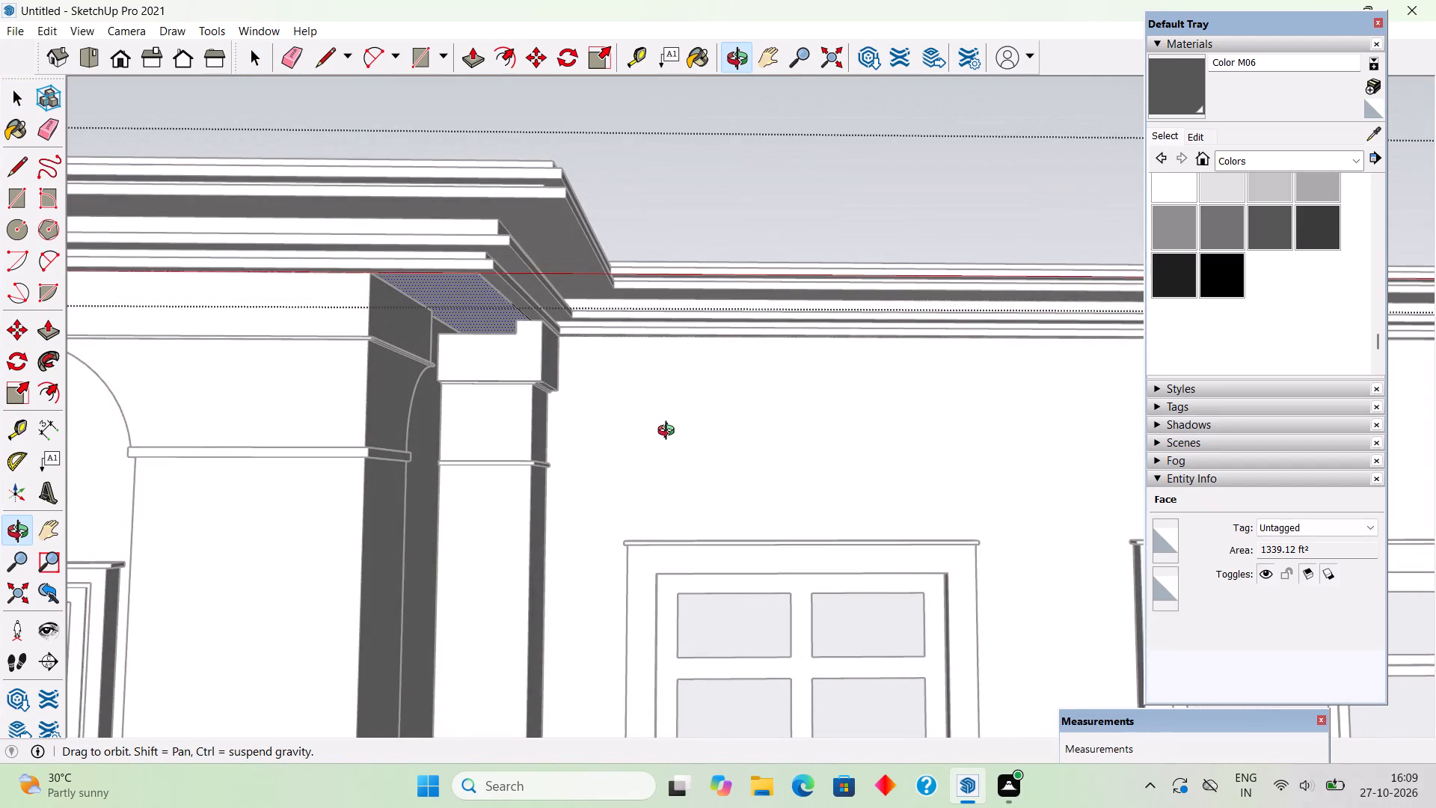
{"action": "middle_click_drag", "start_coordinate": [669, 432], "coordinate": [725, 426]}
{"action": "key", "text": "p"}
{"action": "left_click", "coordinate": [500, 308]}
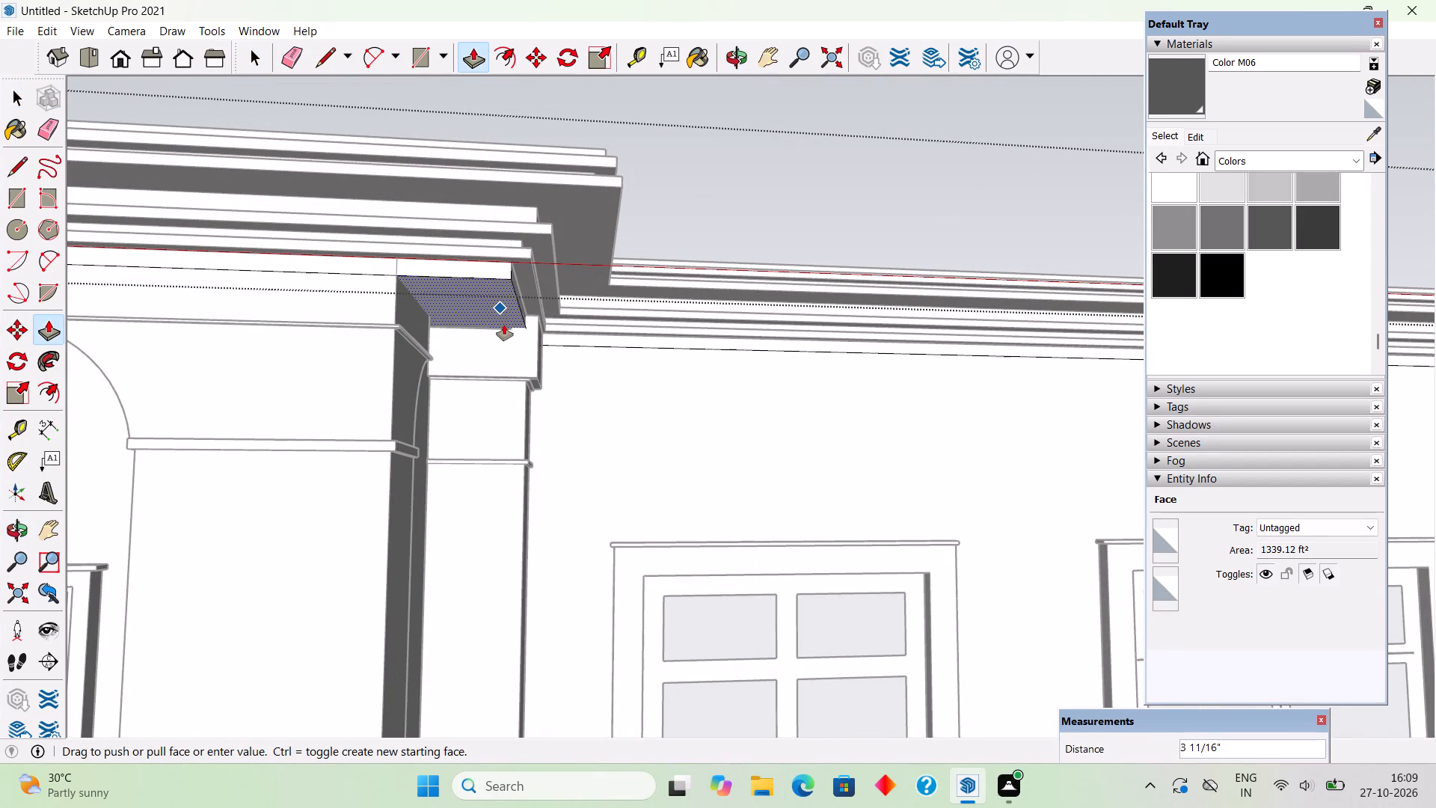
{"action": "left_click", "coordinate": [504, 329]}
{"action": "scroll", "coordinate": [565, 401], "scroll_direction": "down", "scroll_amount": 5}
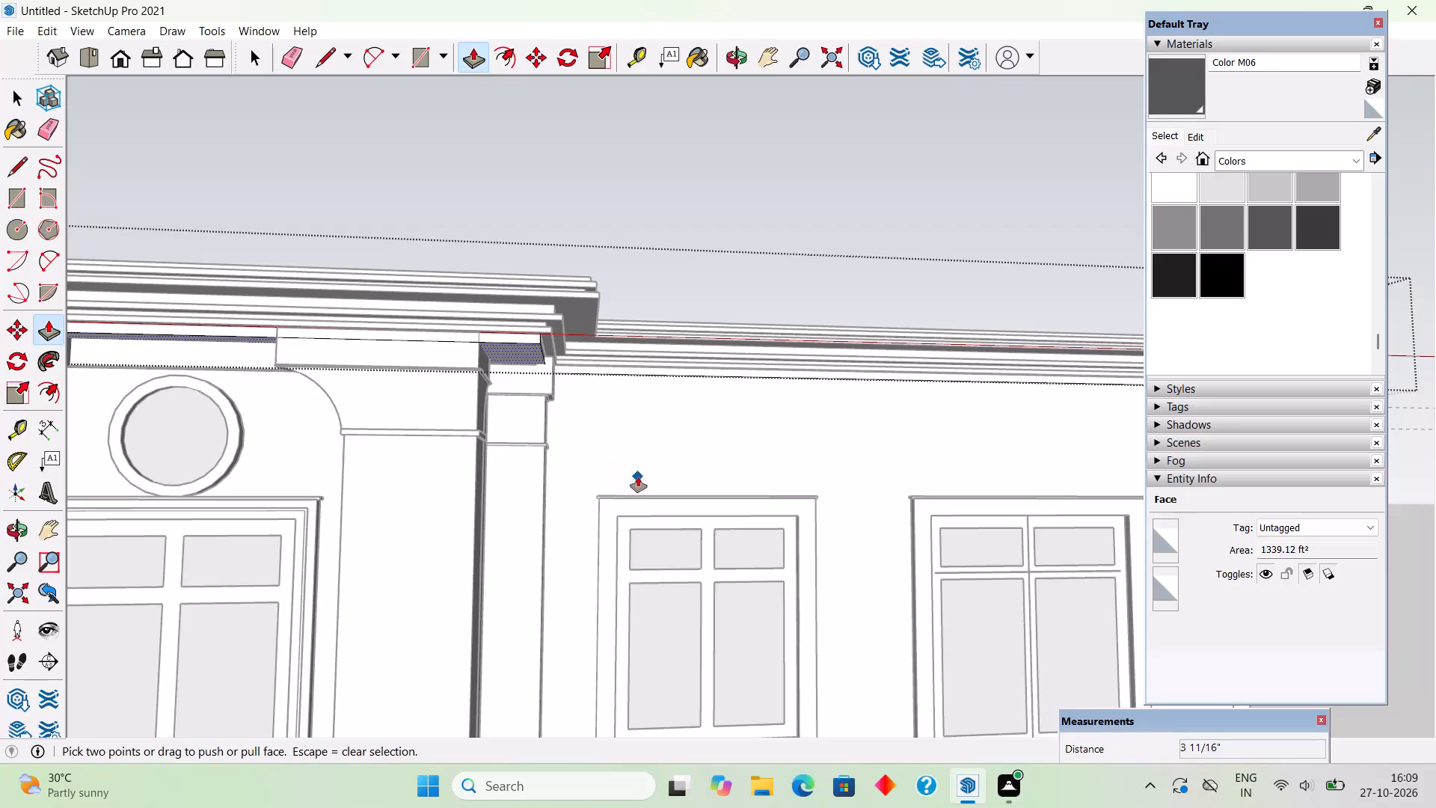
{"action": "key", "text": "space"}
{"action": "left_click", "coordinate": [715, 212]}
Examine the cornice, pilaster tops and side corner of the house from several angles.
{"action": "middle_click_drag", "start_coordinate": [711, 381], "coordinate": [442, 379]}
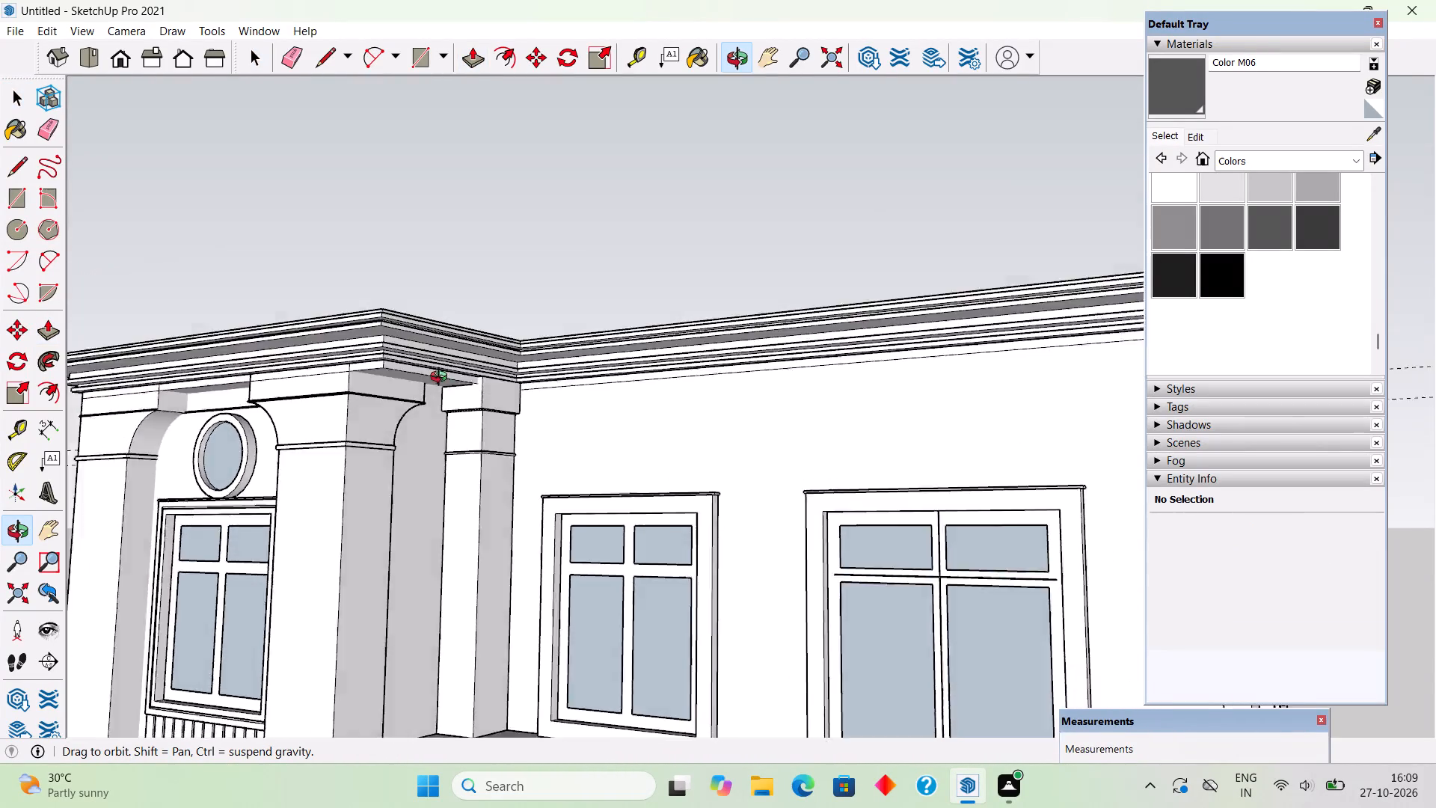
{"action": "middle_click_drag", "start_coordinate": [442, 379], "coordinate": [509, 387]}
{"action": "scroll", "coordinate": [509, 387], "scroll_direction": "down", "scroll_amount": 6}
{"action": "middle_click_drag", "start_coordinate": [559, 431], "coordinate": [442, 403]}
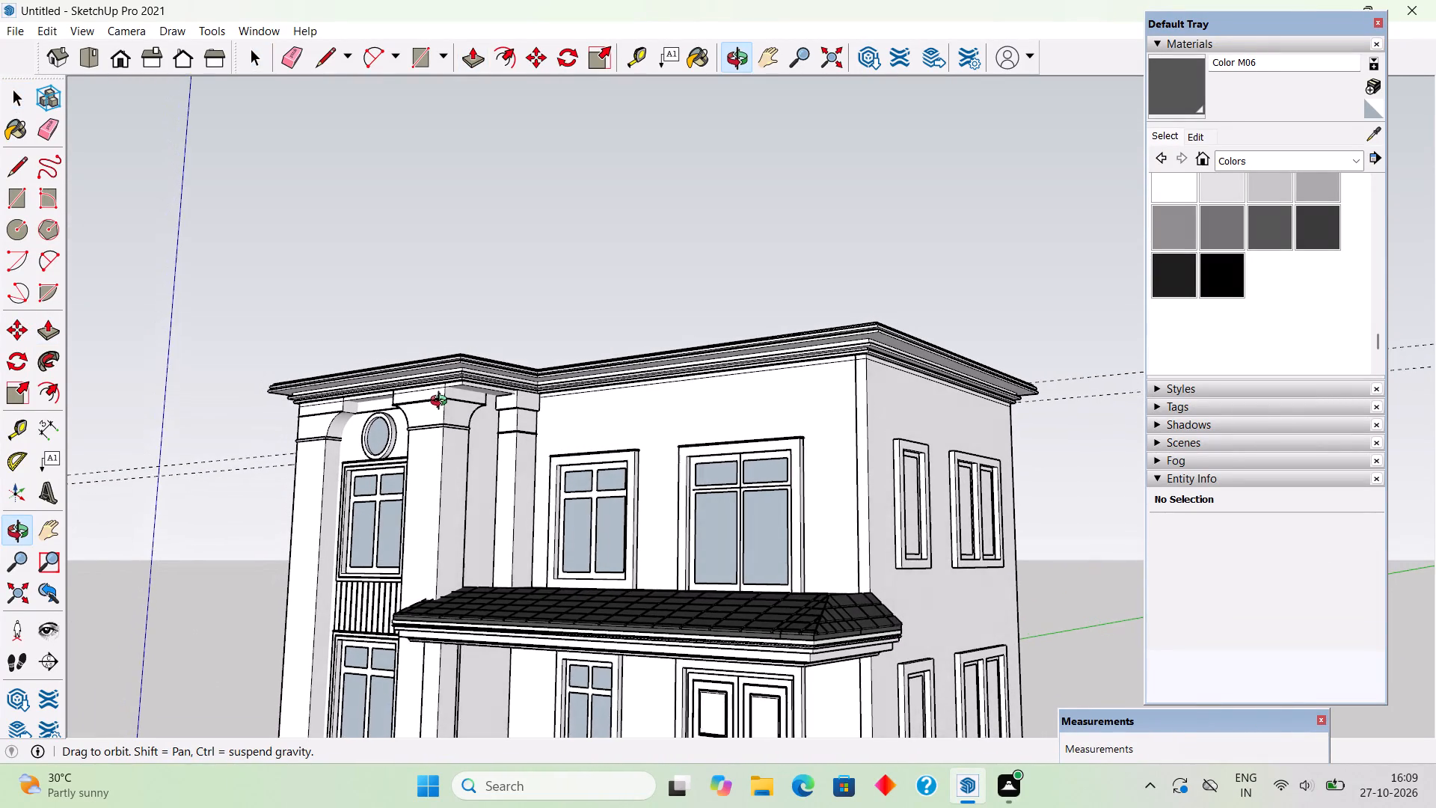
{"action": "middle_click_drag", "start_coordinate": [442, 403], "coordinate": [441, 403]}
{"action": "middle_click_drag", "start_coordinate": [514, 370], "coordinate": [835, 407]}
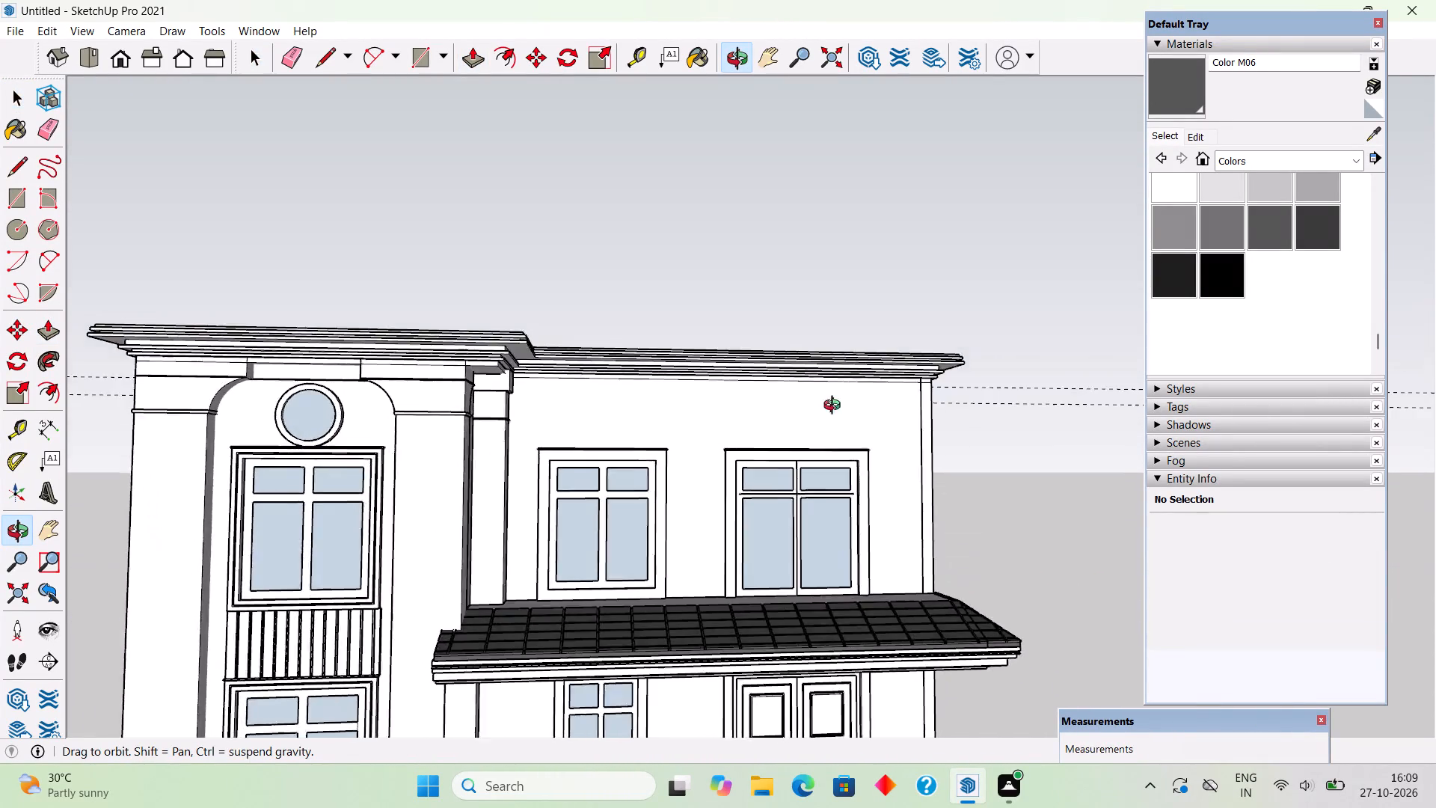
{"action": "middle_click_drag", "start_coordinate": [835, 407], "coordinate": [598, 381]}
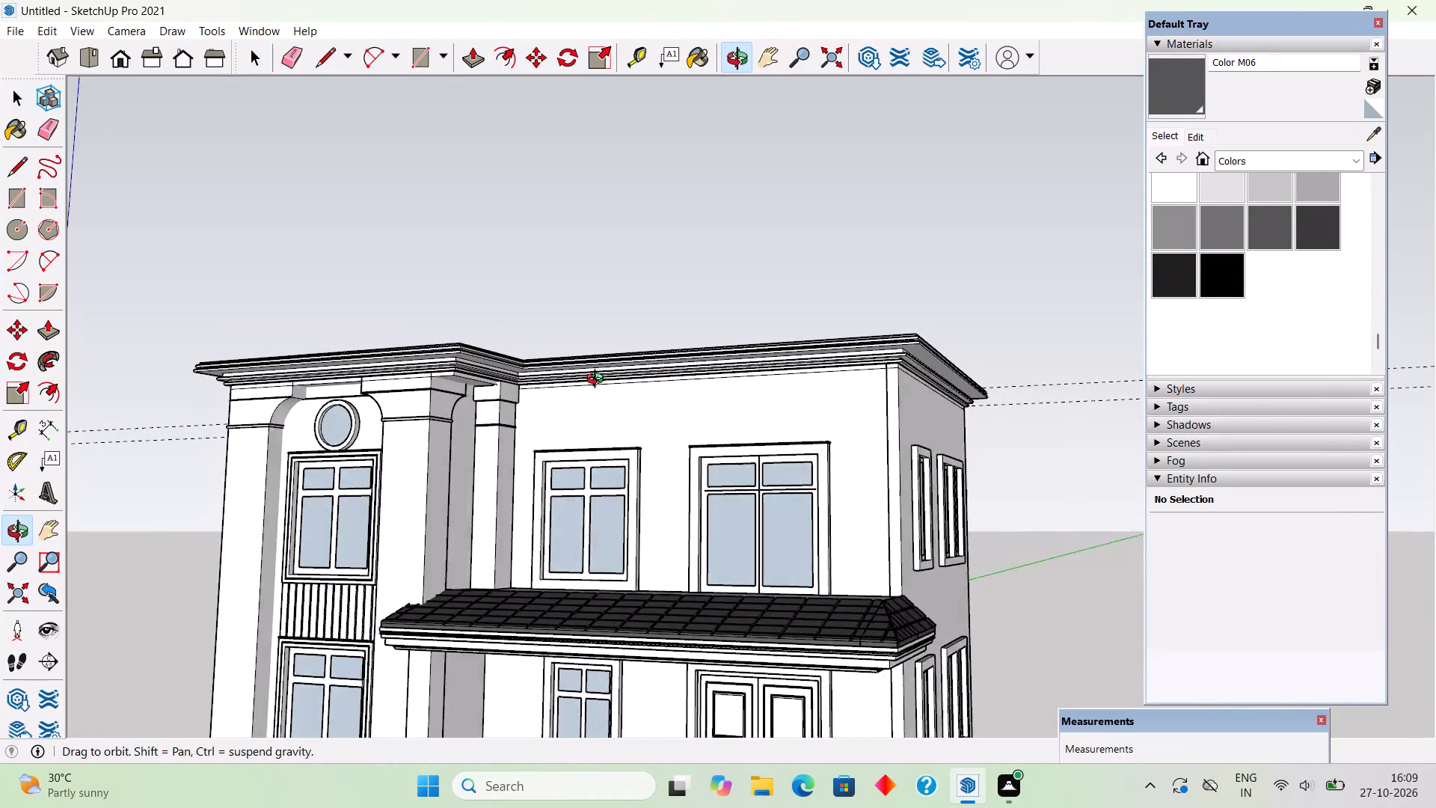
{"action": "middle_click_drag", "start_coordinate": [598, 381], "coordinate": [661, 423]}
{"action": "scroll", "coordinate": [661, 423], "scroll_direction": "down", "scroll_amount": 6}
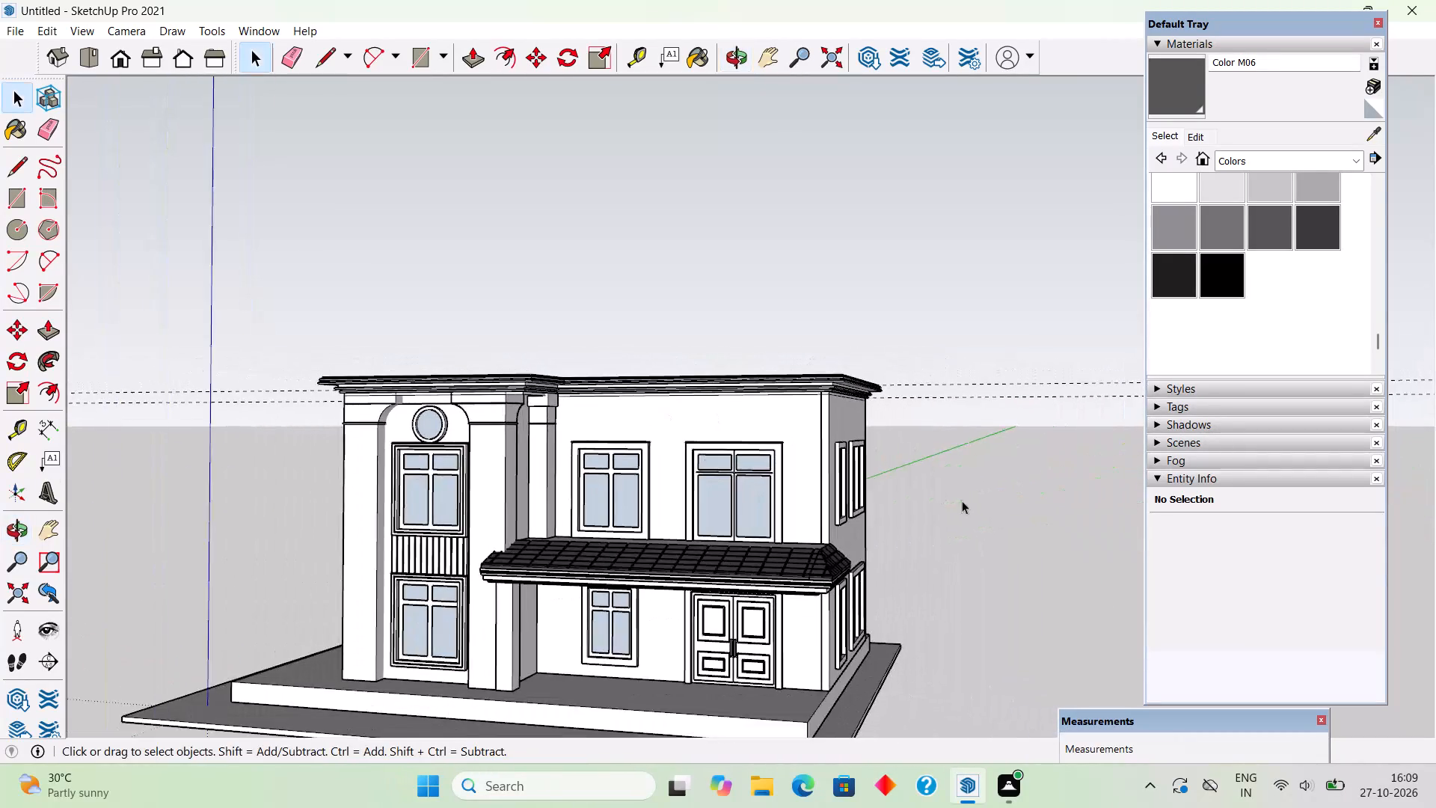
{"action": "scroll", "coordinate": [963, 502], "scroll_direction": "up", "scroll_amount": 4}
{"action": "scroll", "coordinate": [862, 483], "scroll_direction": "up", "scroll_amount": 2}
{"action": "middle_click_drag", "start_coordinate": [831, 427], "coordinate": [915, 396]}
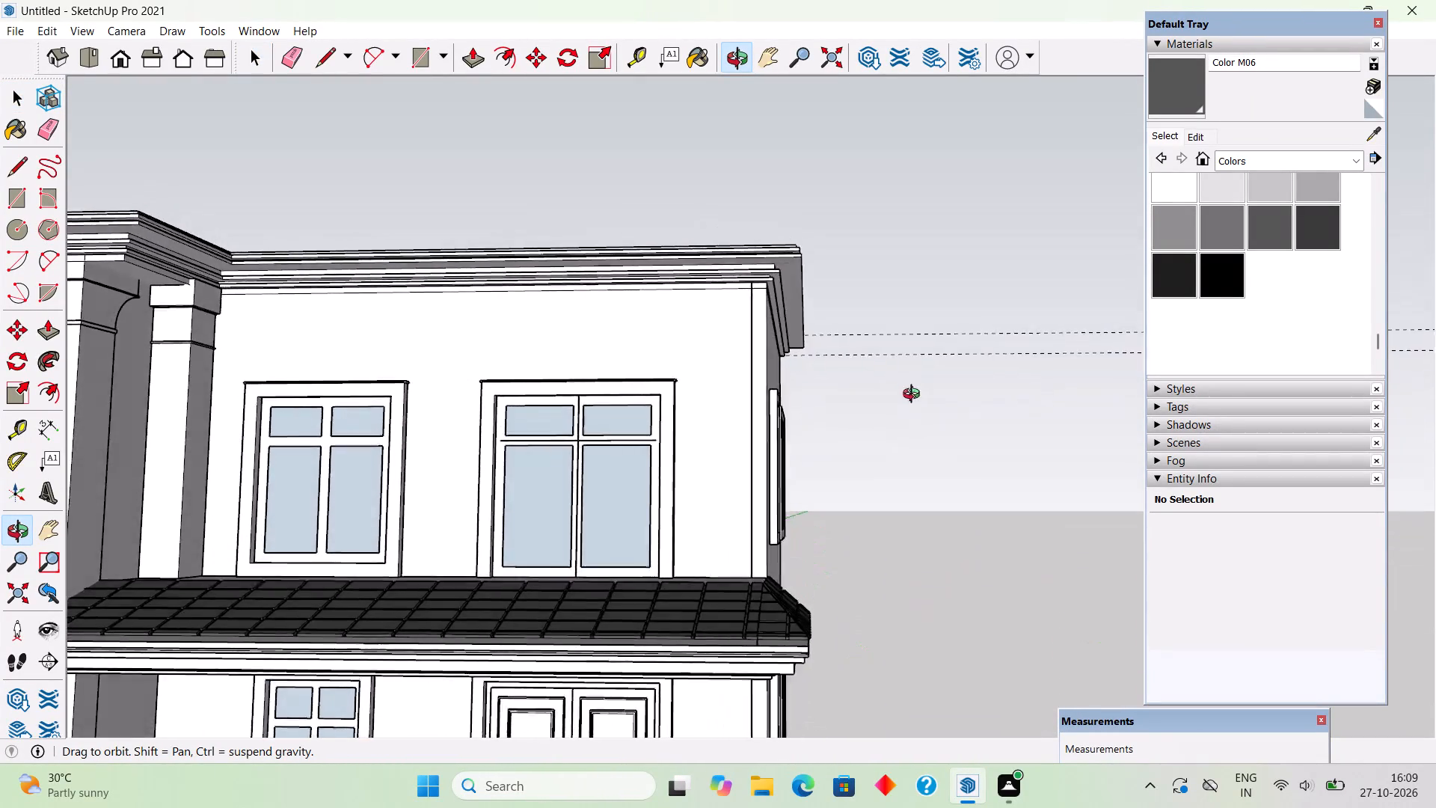
{"action": "middle_click_drag", "start_coordinate": [915, 396], "coordinate": [868, 448]}
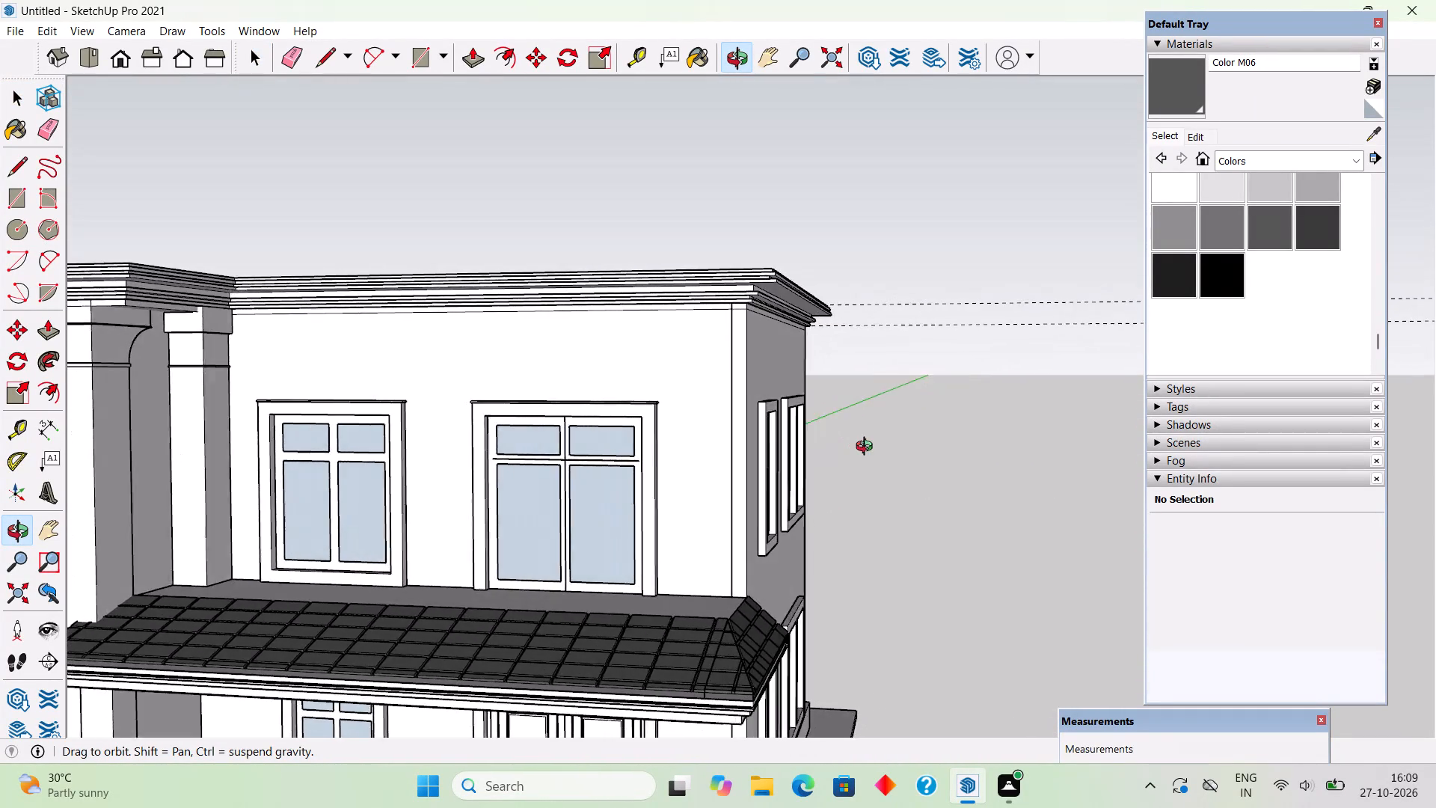
{"action": "middle_click_drag", "start_coordinate": [868, 448], "coordinate": [875, 456]}
{"action": "scroll", "coordinate": [875, 456], "scroll_direction": "down", "scroll_amount": 4}
{"action": "scroll", "coordinate": [847, 392], "scroll_direction": "down", "scroll_amount": 2}
{"action": "middle_click_drag", "start_coordinate": [790, 417], "coordinate": [752, 471]}
{"action": "scroll", "coordinate": [752, 471], "scroll_direction": "up", "scroll_amount": 1}
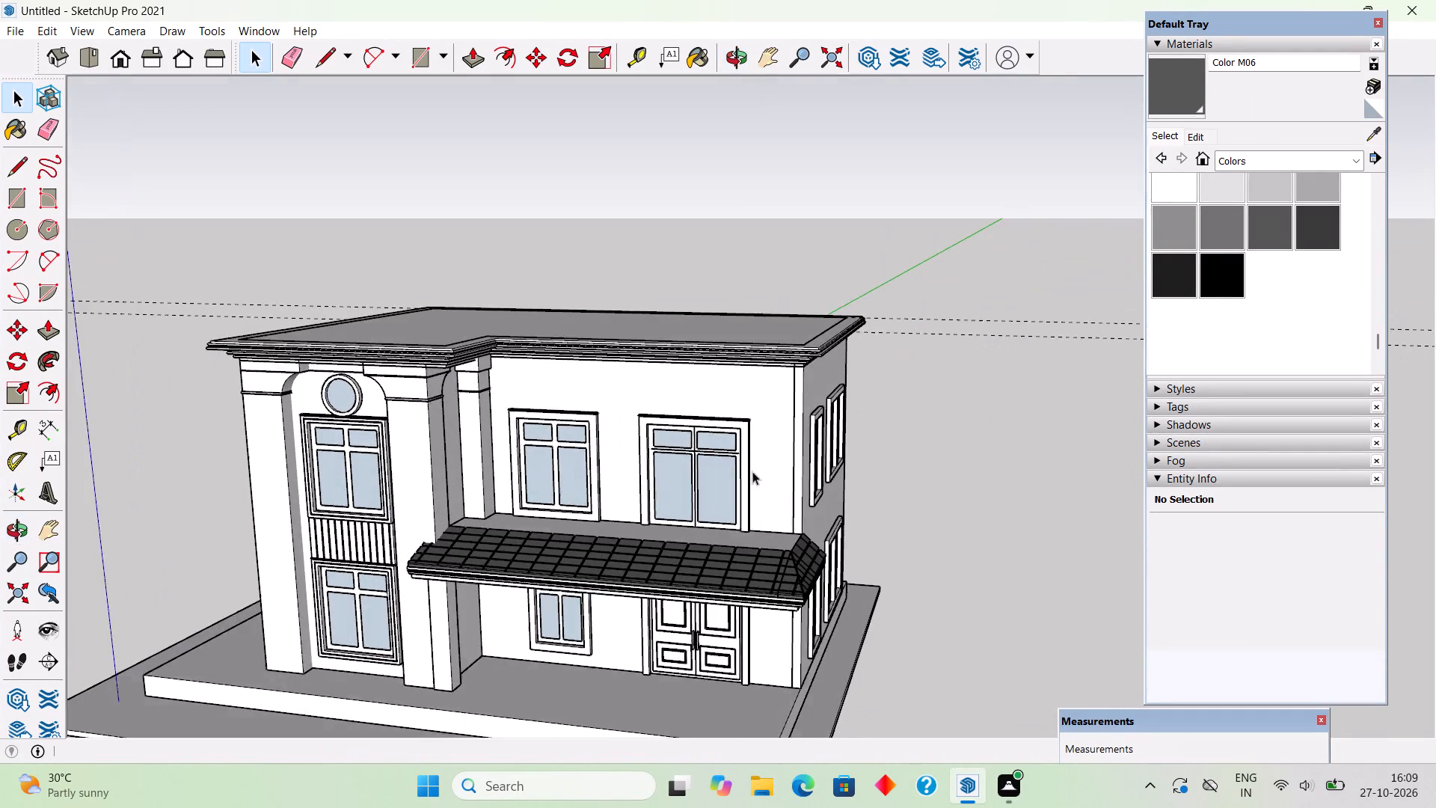
{"action": "scroll", "coordinate": [752, 471], "scroll_direction": "up", "scroll_amount": 2}
{"action": "middle_click_drag", "start_coordinate": [651, 361], "coordinate": [897, 409]}
{"action": "scroll", "coordinate": [897, 409], "scroll_direction": "down", "scroll_amount": 5}
{"action": "middle_click_drag", "start_coordinate": [894, 389], "coordinate": [867, 296]}
{"action": "scroll", "coordinate": [867, 296], "scroll_direction": "up", "scroll_amount": 1}
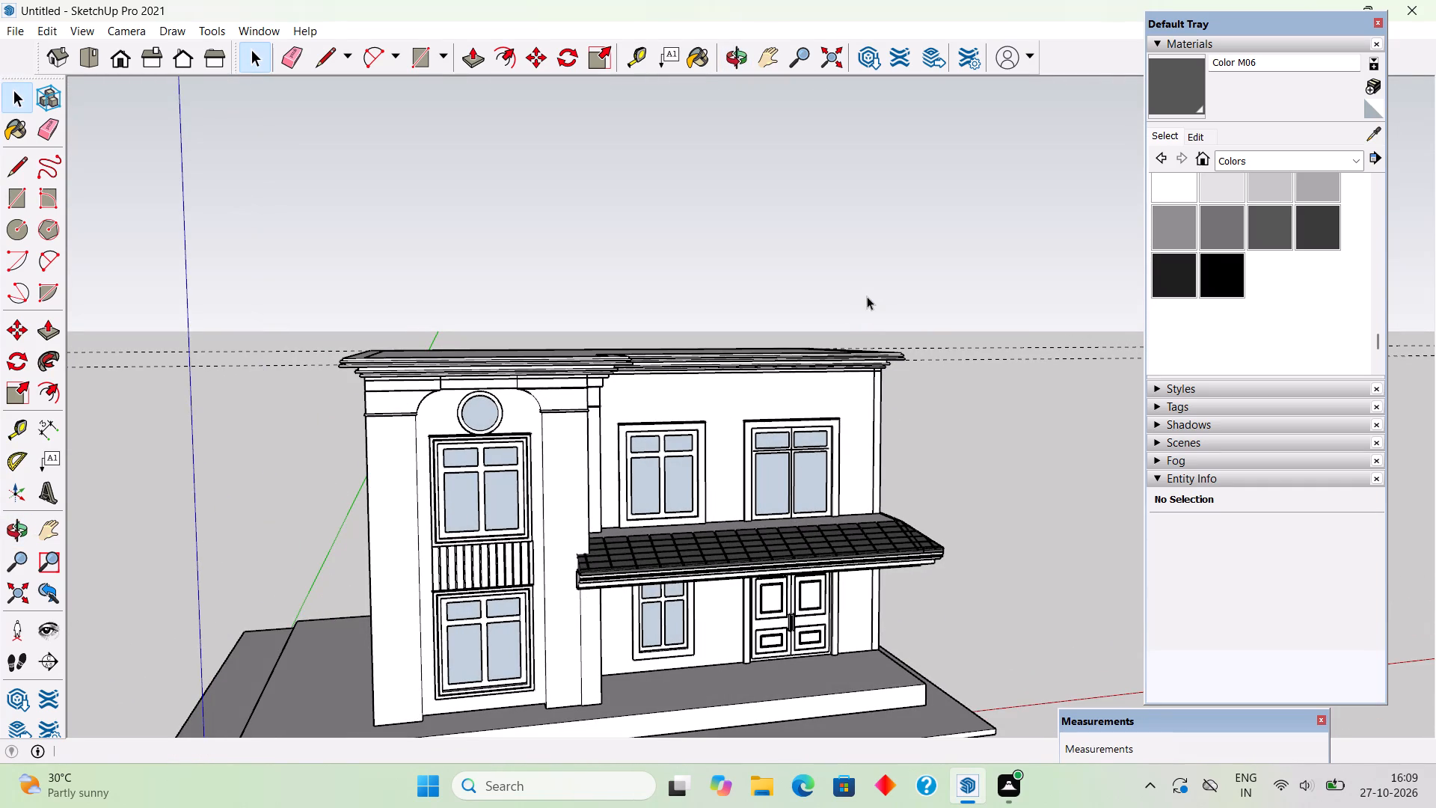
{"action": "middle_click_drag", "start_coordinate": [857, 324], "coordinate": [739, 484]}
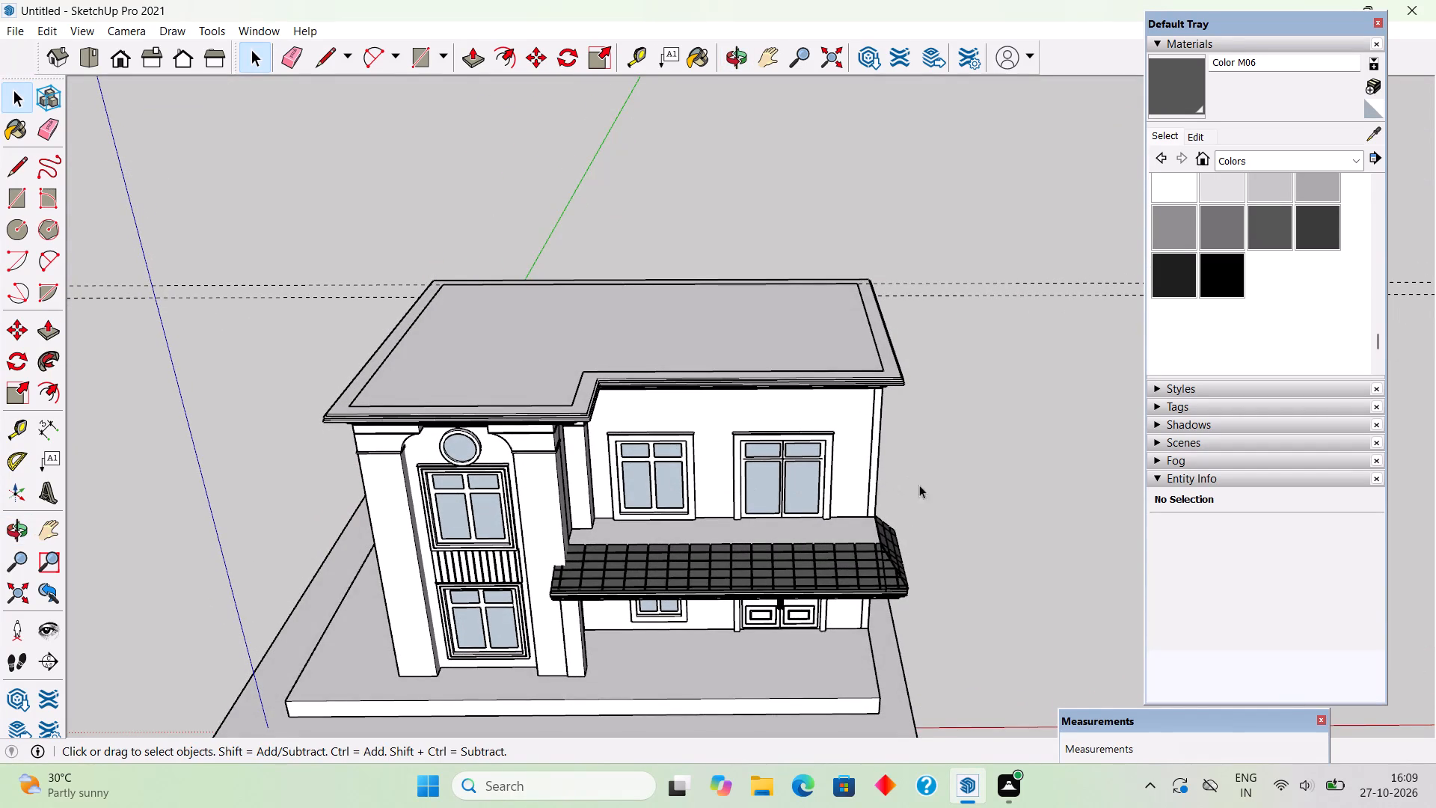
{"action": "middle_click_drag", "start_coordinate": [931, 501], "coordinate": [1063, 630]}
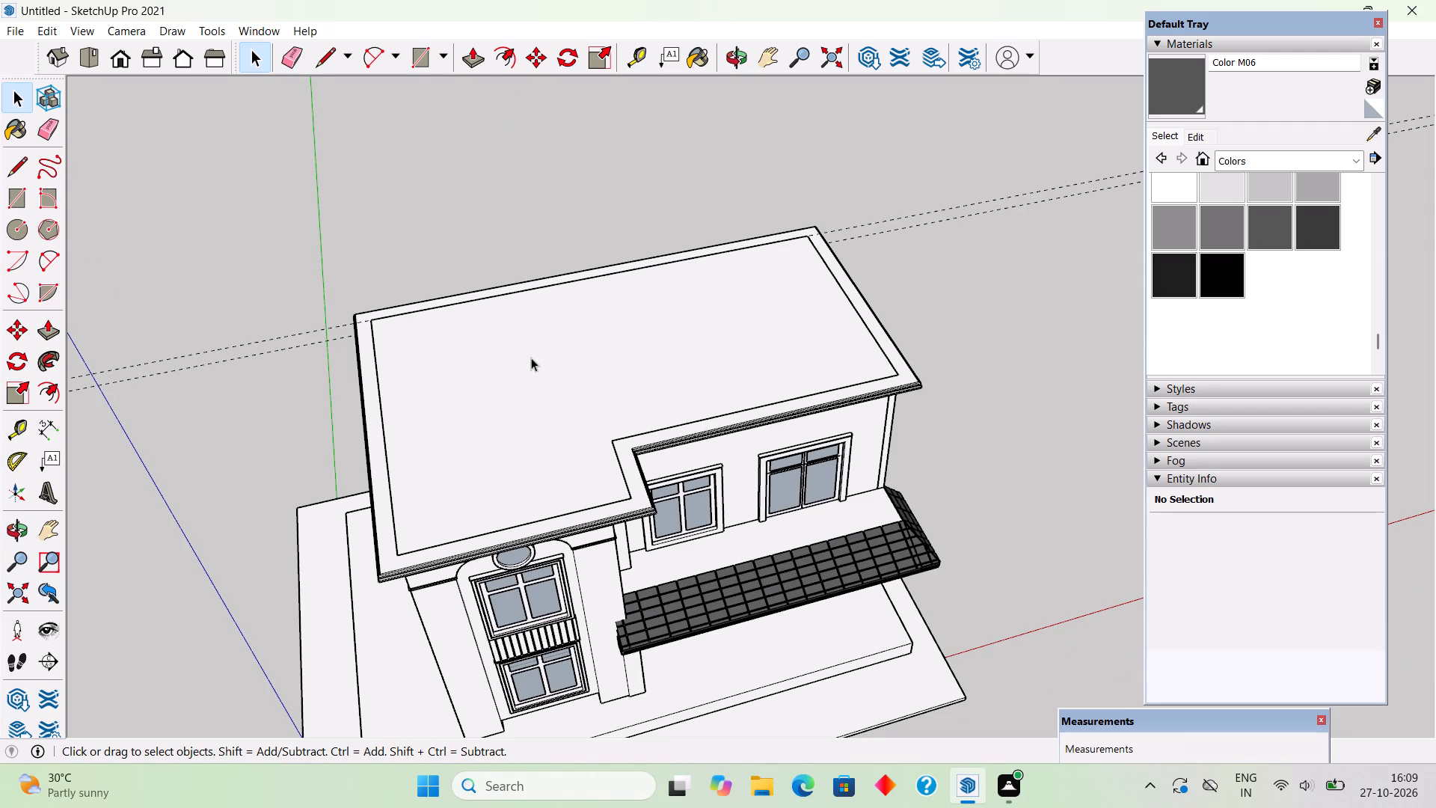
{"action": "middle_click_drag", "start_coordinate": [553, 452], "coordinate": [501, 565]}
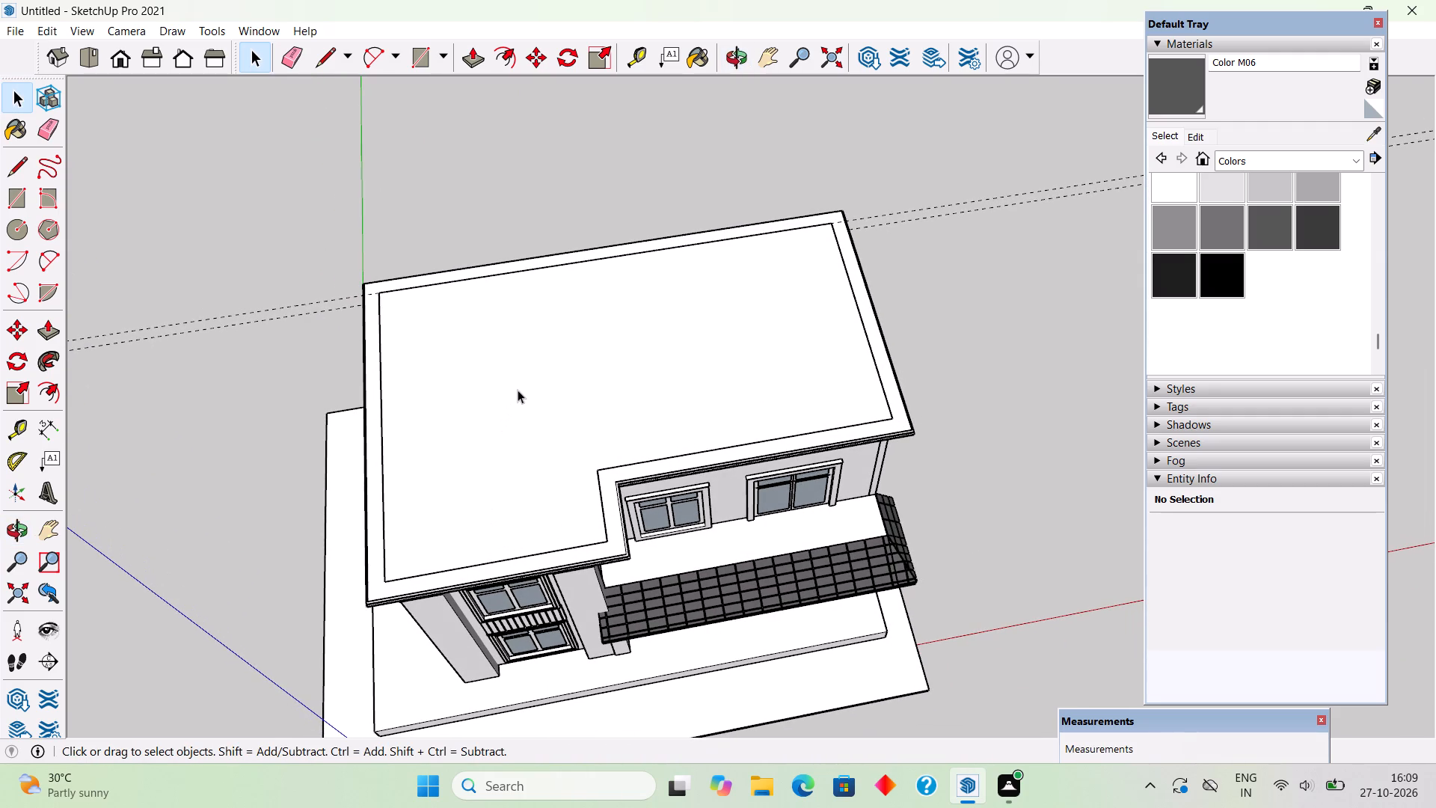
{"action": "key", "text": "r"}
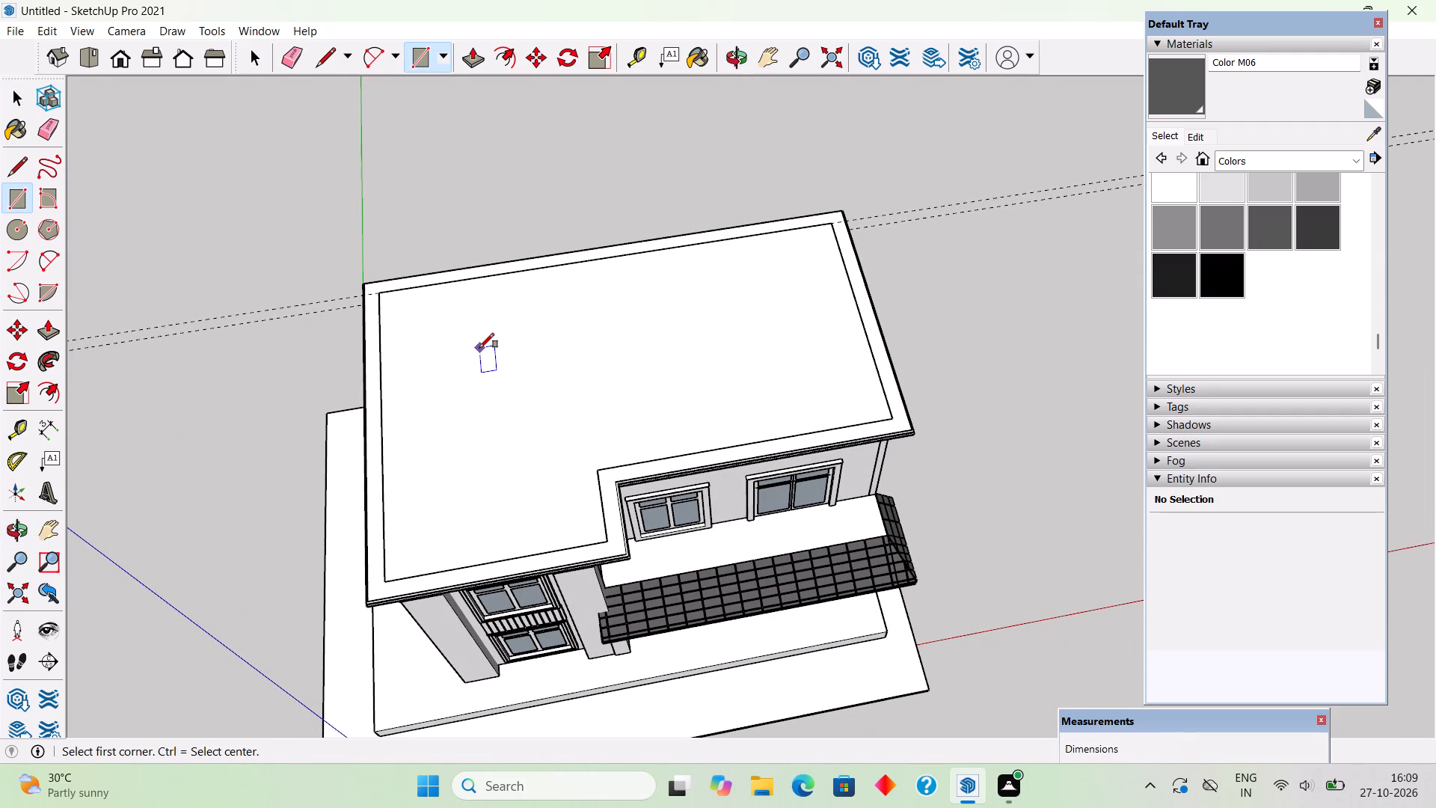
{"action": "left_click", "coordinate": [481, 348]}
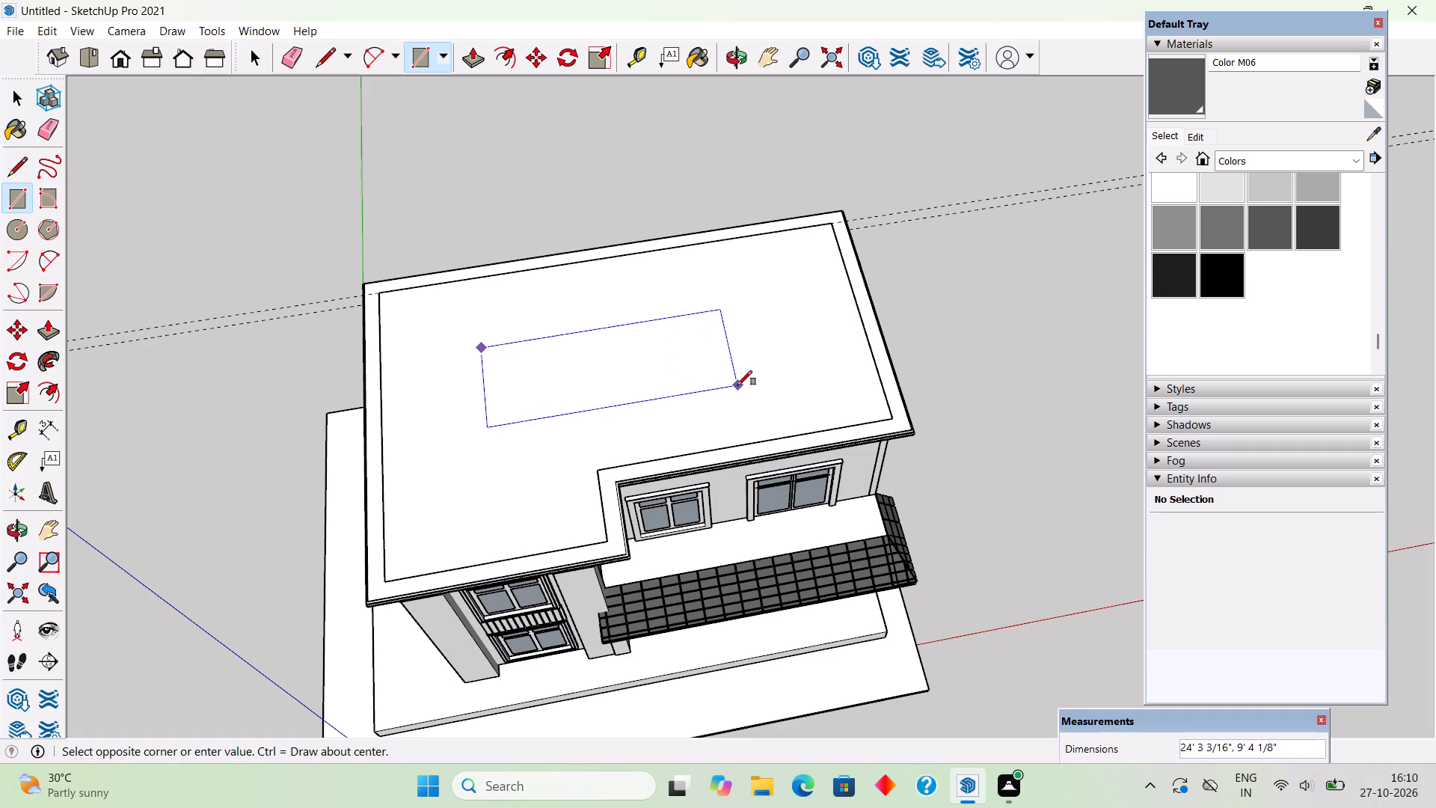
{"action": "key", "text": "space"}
Draw a rectangle about 23' 8" by 6' 10" on the flat roof's top face, behind the recessed front section.
{"action": "middle_click_drag", "start_coordinate": [699, 379], "coordinate": [582, 324]}
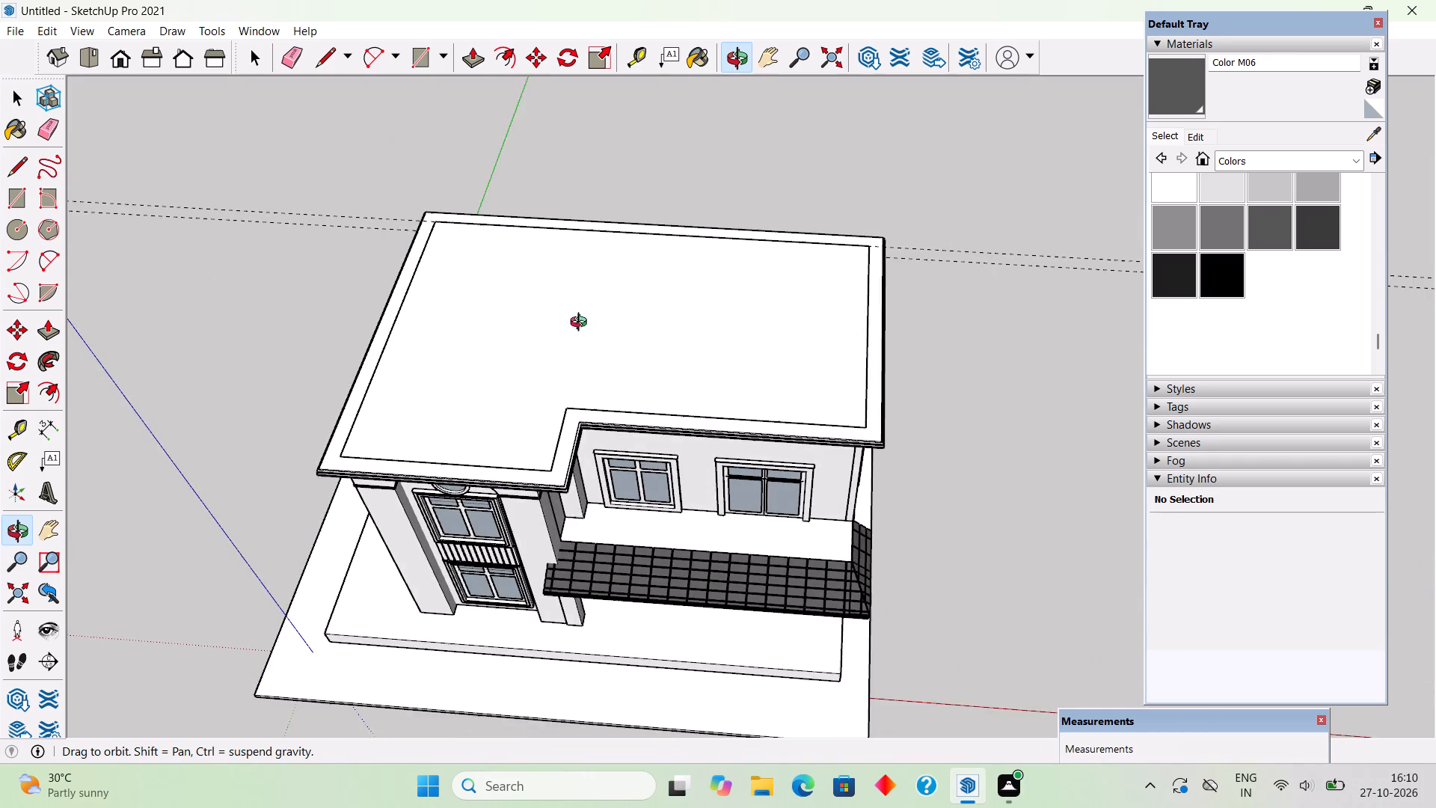
{"action": "middle_click_drag", "start_coordinate": [582, 324], "coordinate": [624, 329]}
{"action": "key", "text": "r"}
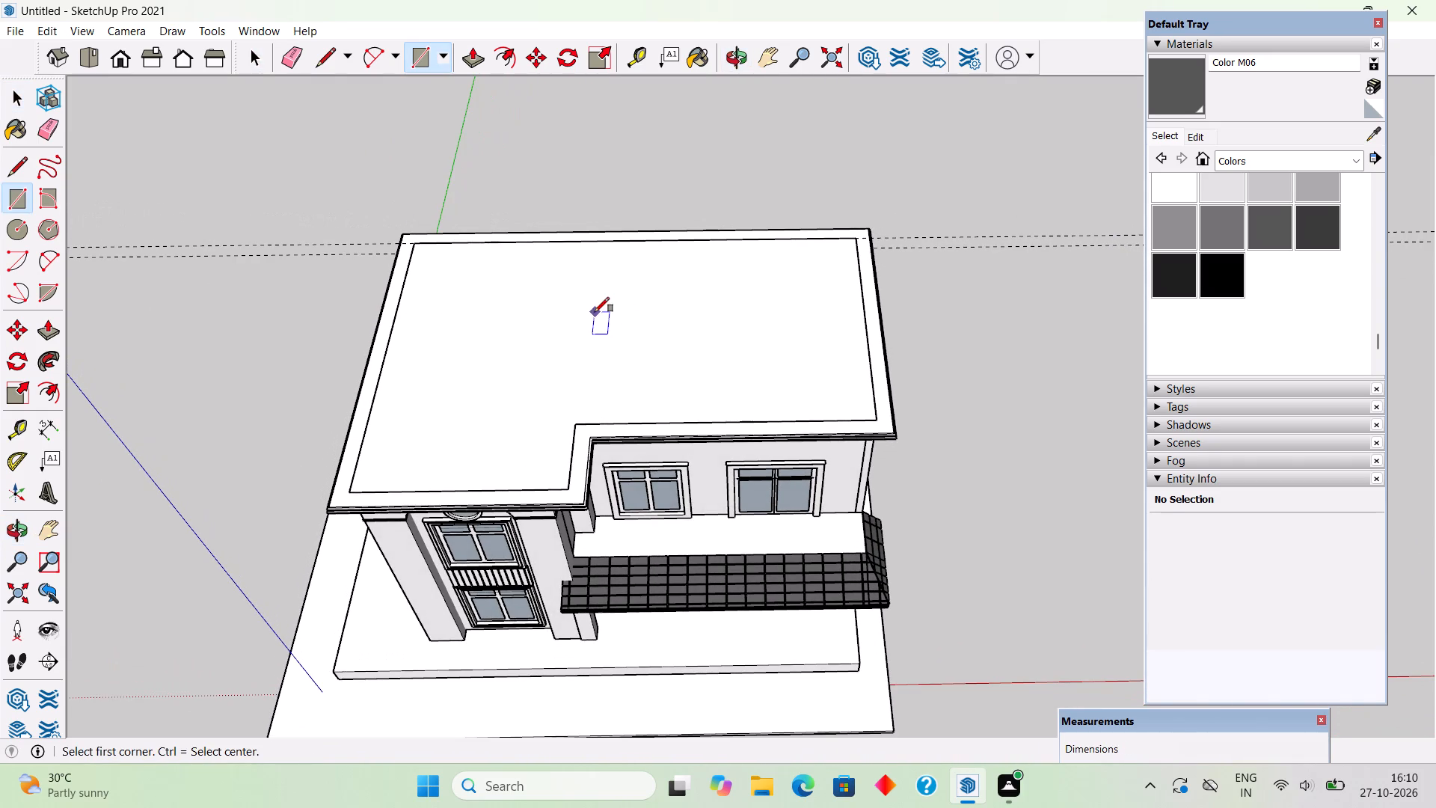
{"action": "left_click", "coordinate": [585, 303]}
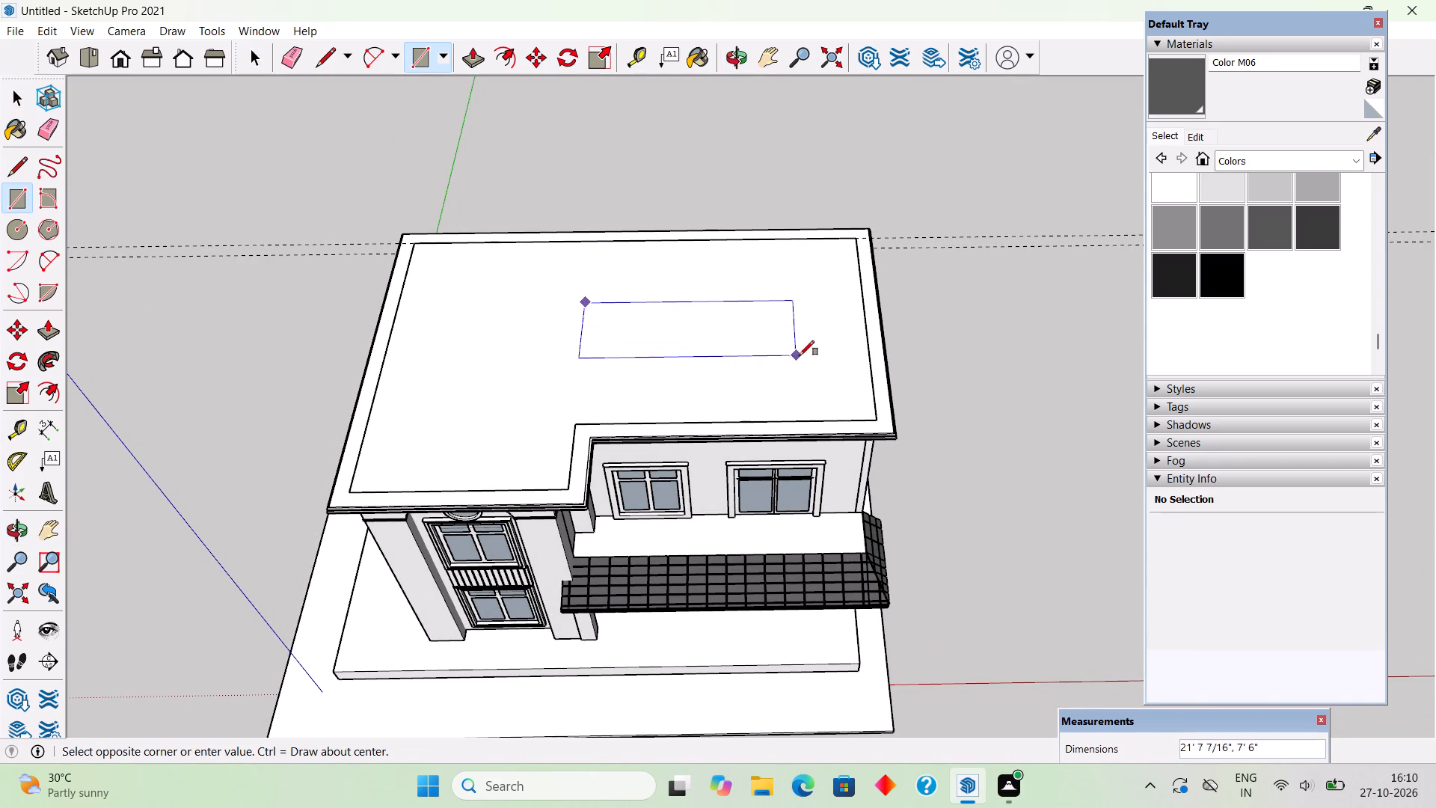
{"action": "left_click", "coordinate": [817, 350]}
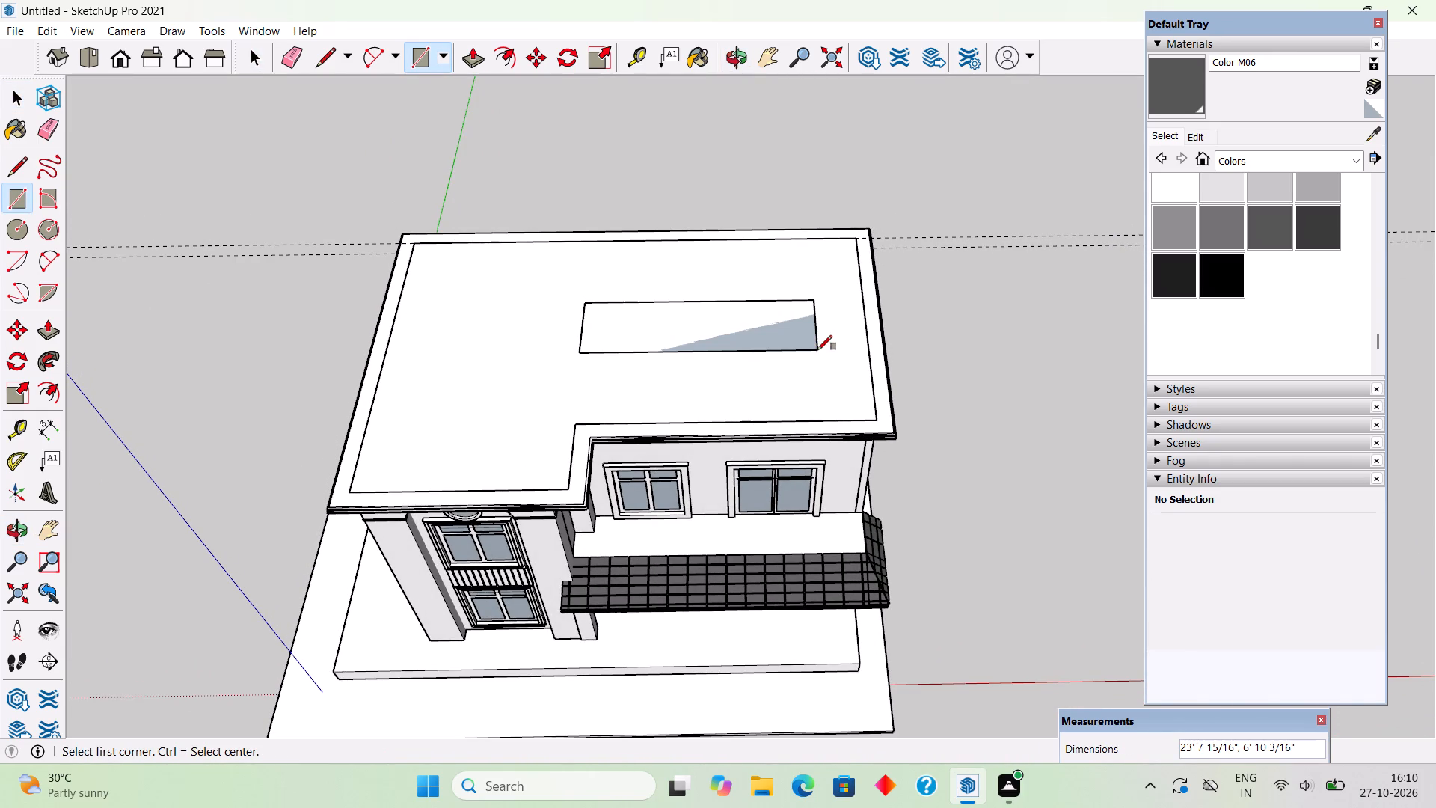
Move the new rectangle, face and edges together, 10' straight up above the roof along the blue axis.
{"action": "key", "text": "m"}
{"action": "key", "text": "space"}
{"action": "triple_click", "coordinate": [787, 339]}
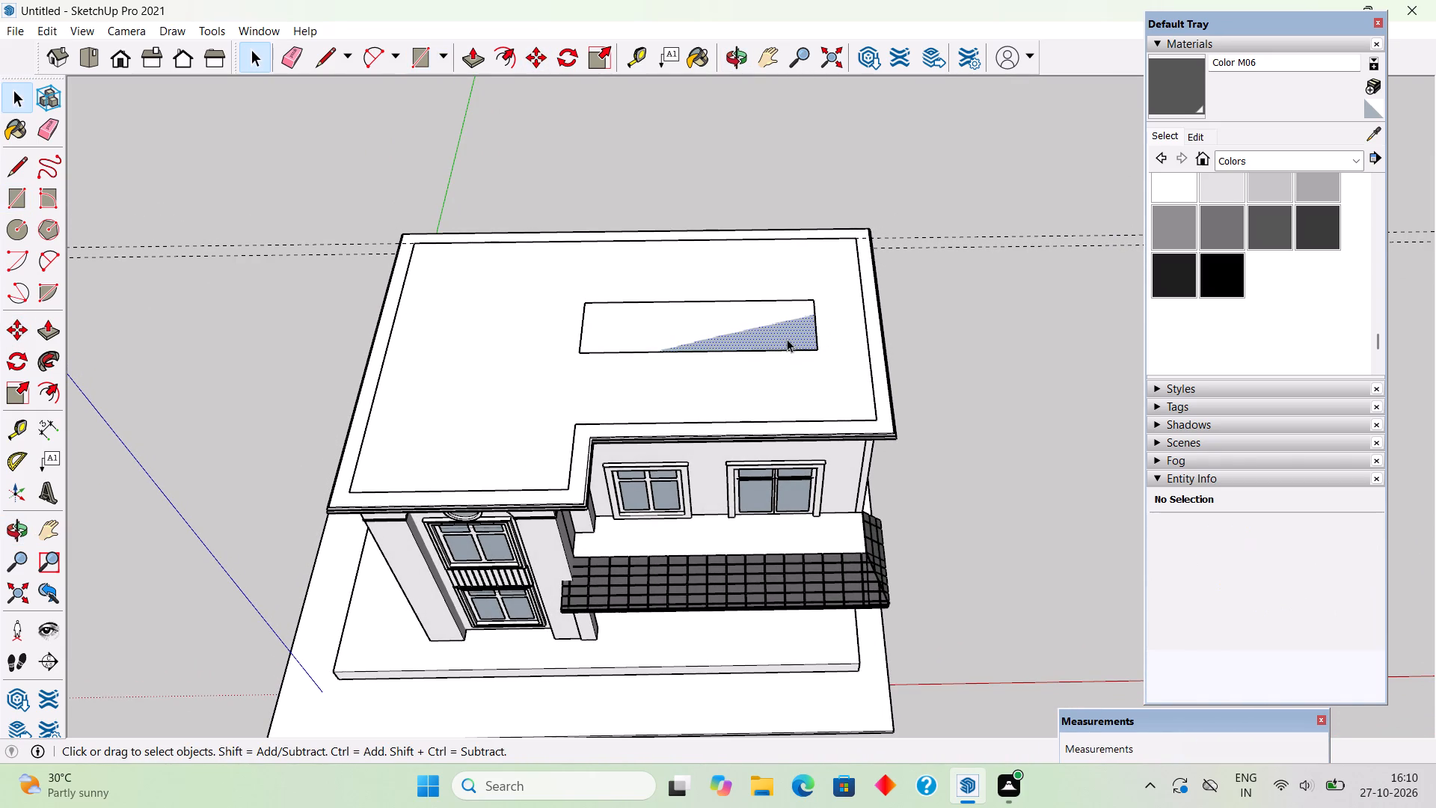
{"action": "key", "text": "m"}
{"action": "left_click", "coordinate": [787, 339]}
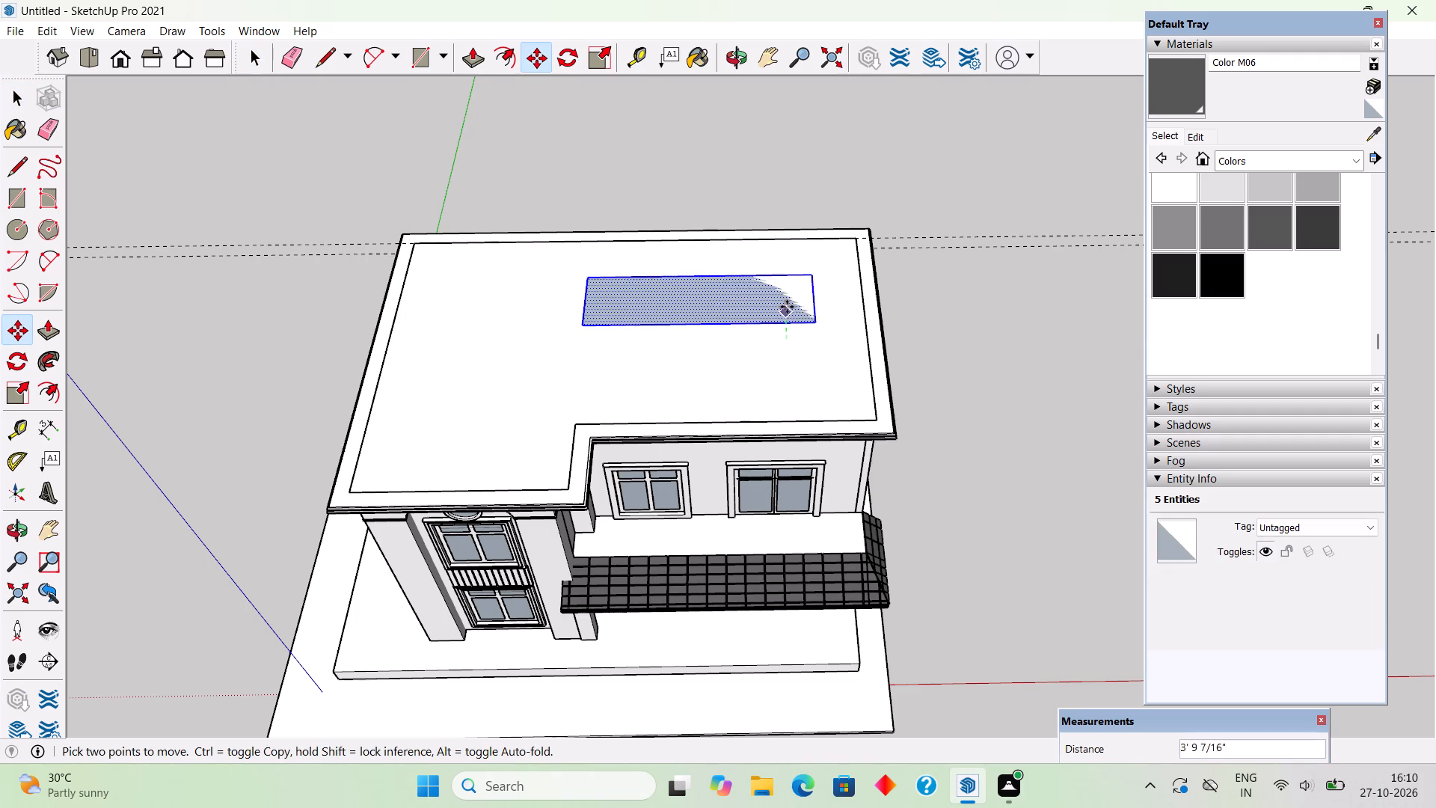
{"action": "scroll", "coordinate": [791, 257], "scroll_direction": "down", "scroll_amount": 4}
{"action": "middle_click_drag", "start_coordinate": [800, 222], "coordinate": [791, 189]}
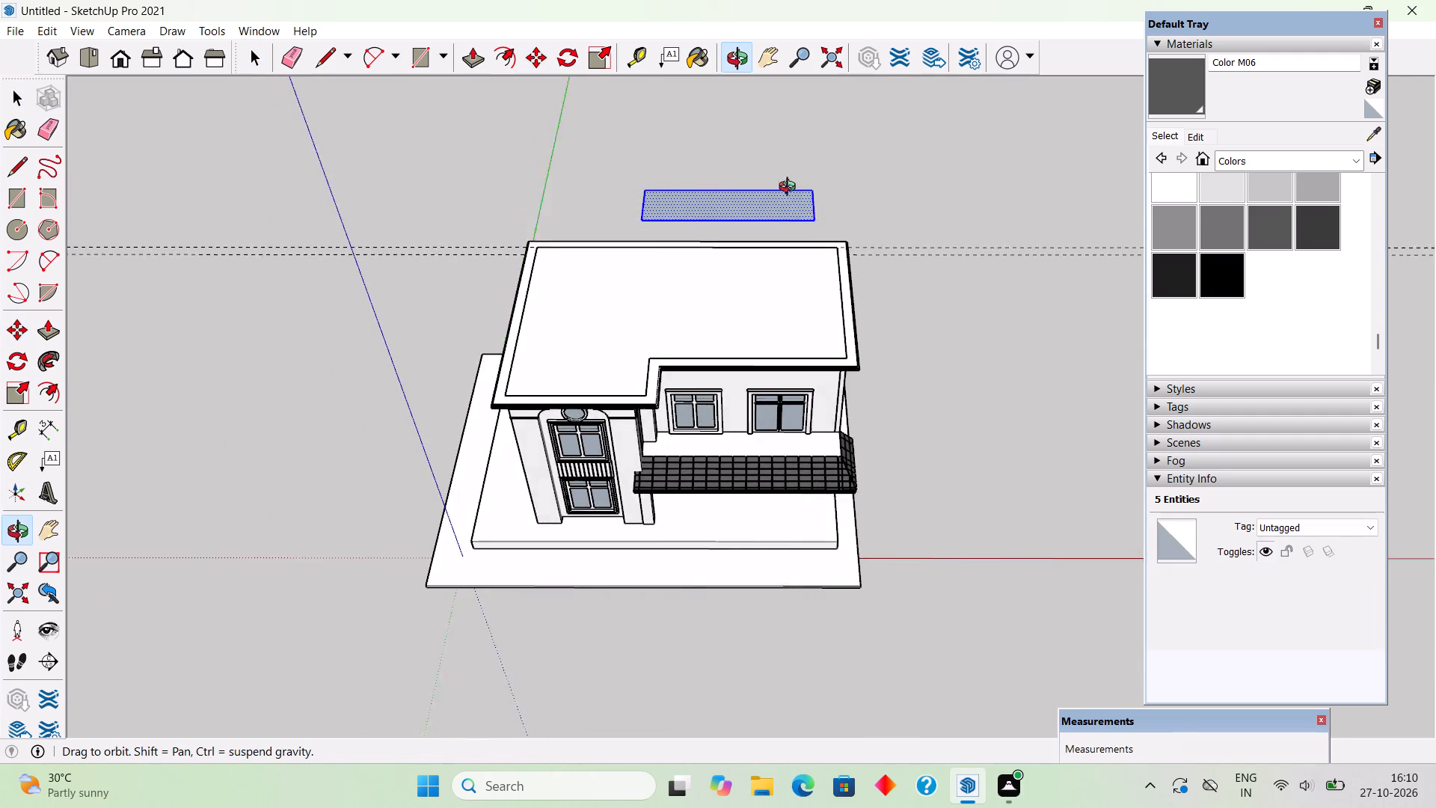
{"action": "middle_click_drag", "start_coordinate": [791, 189], "coordinate": [776, 147]}
{"action": "middle_click_drag", "start_coordinate": [789, 242], "coordinate": [793, 237]}
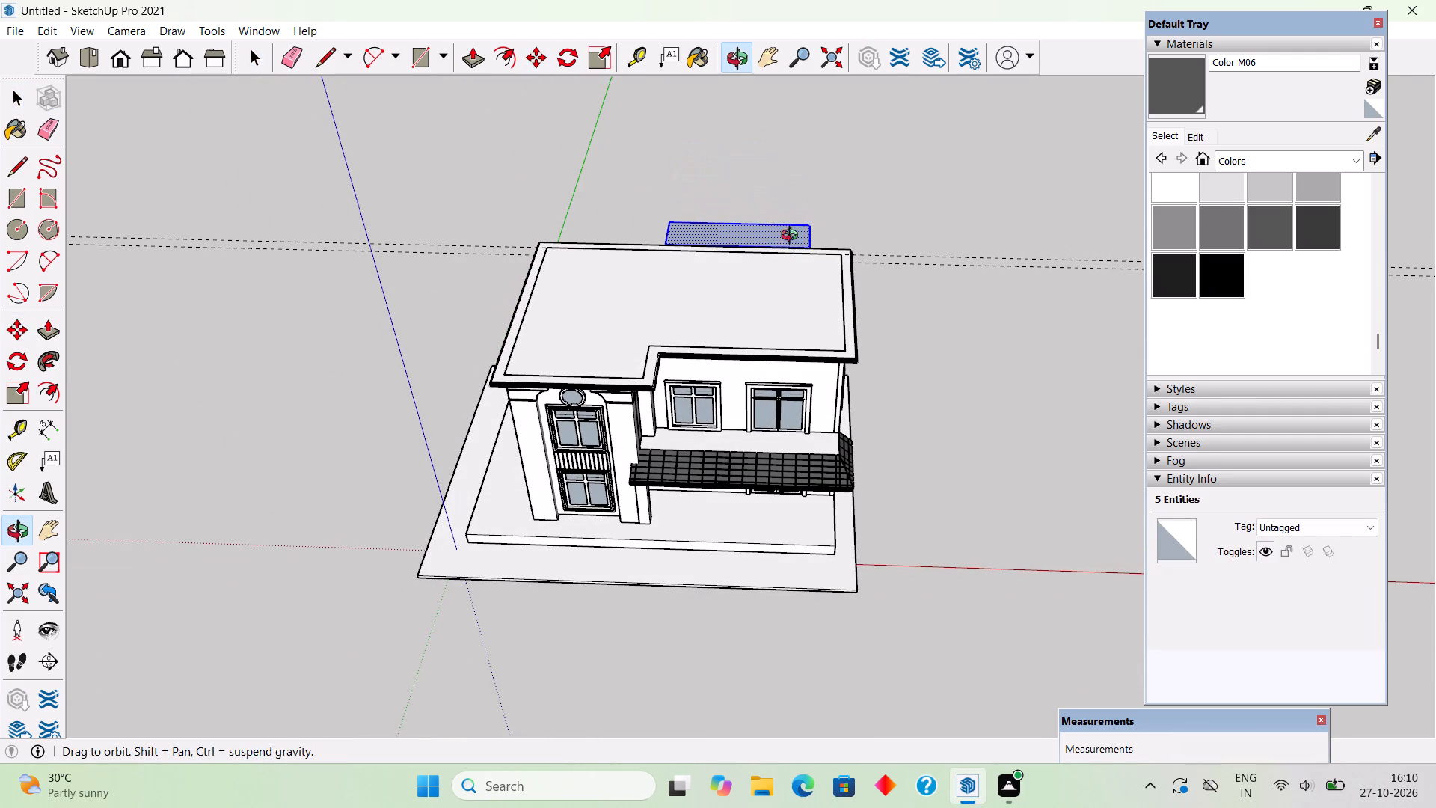
{"action": "middle_click_drag", "start_coordinate": [793, 237], "coordinate": [881, 102]}
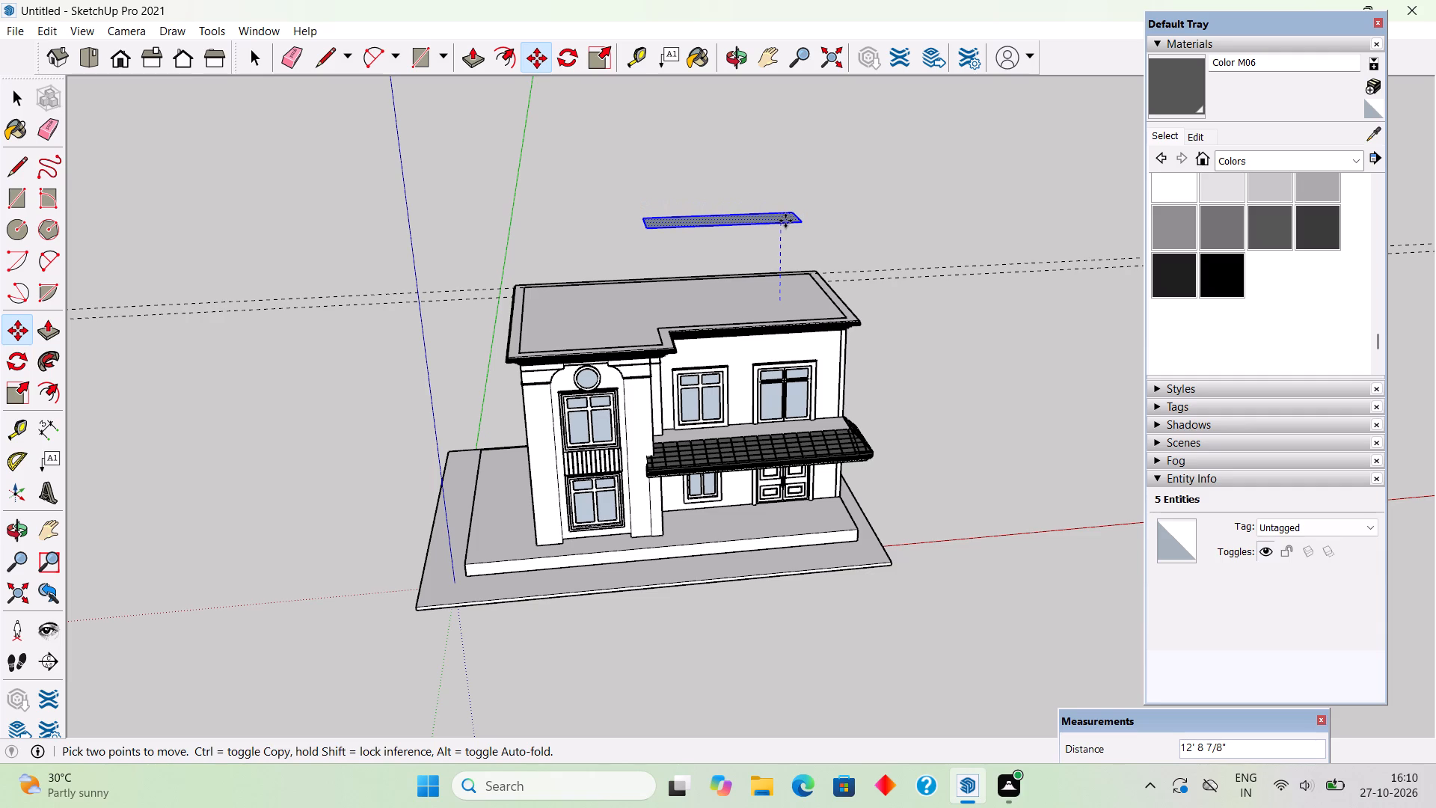
{"action": "type", "text": "10'"}
{"action": "key", "text": "Return"}
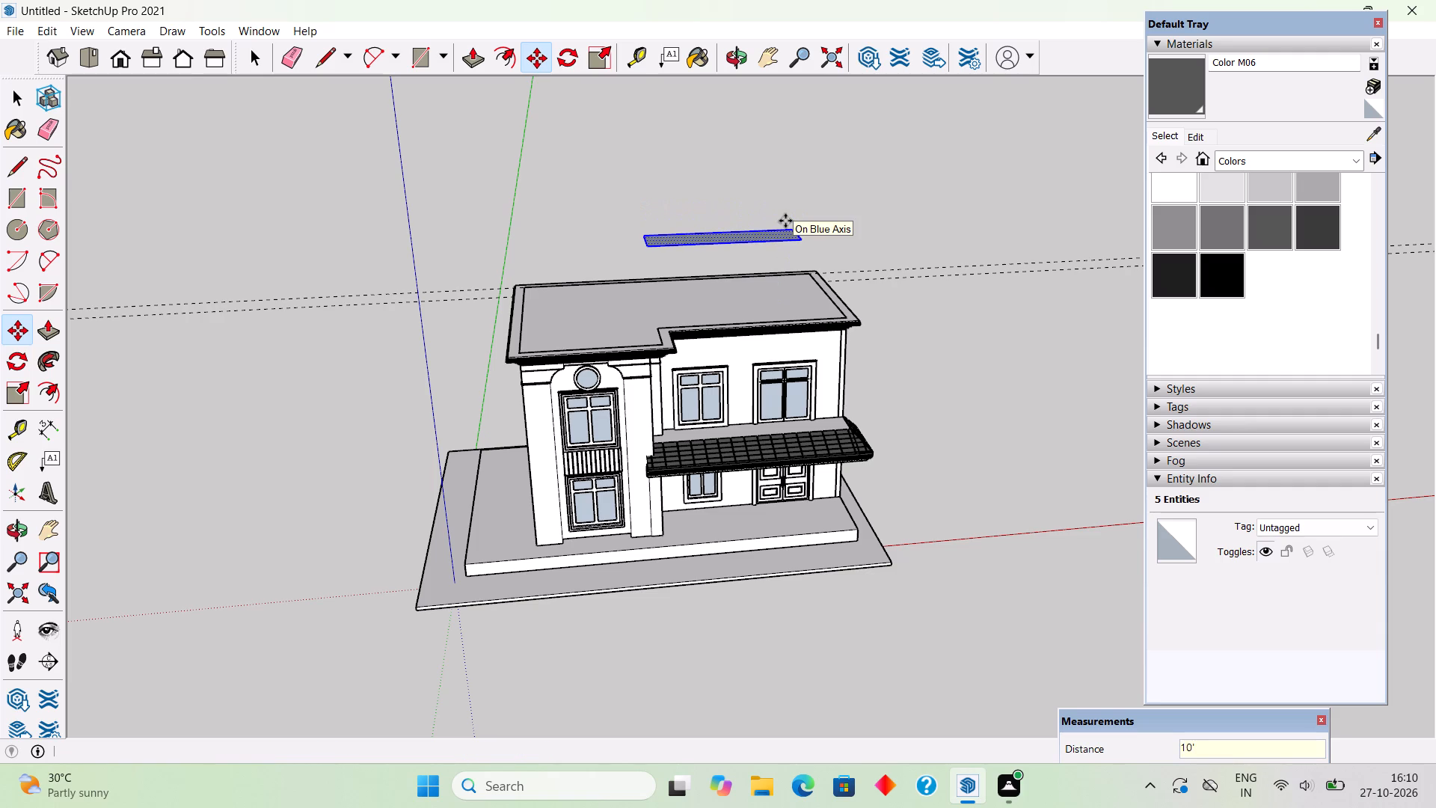
{"action": "key", "text": "space"}
{"action": "left_click", "coordinate": [789, 210]}
Examine the raised rectangle's position relative to the roof slab from eye level and from above.
{"action": "scroll", "coordinate": [788, 219], "scroll_direction": "up", "scroll_amount": 7}
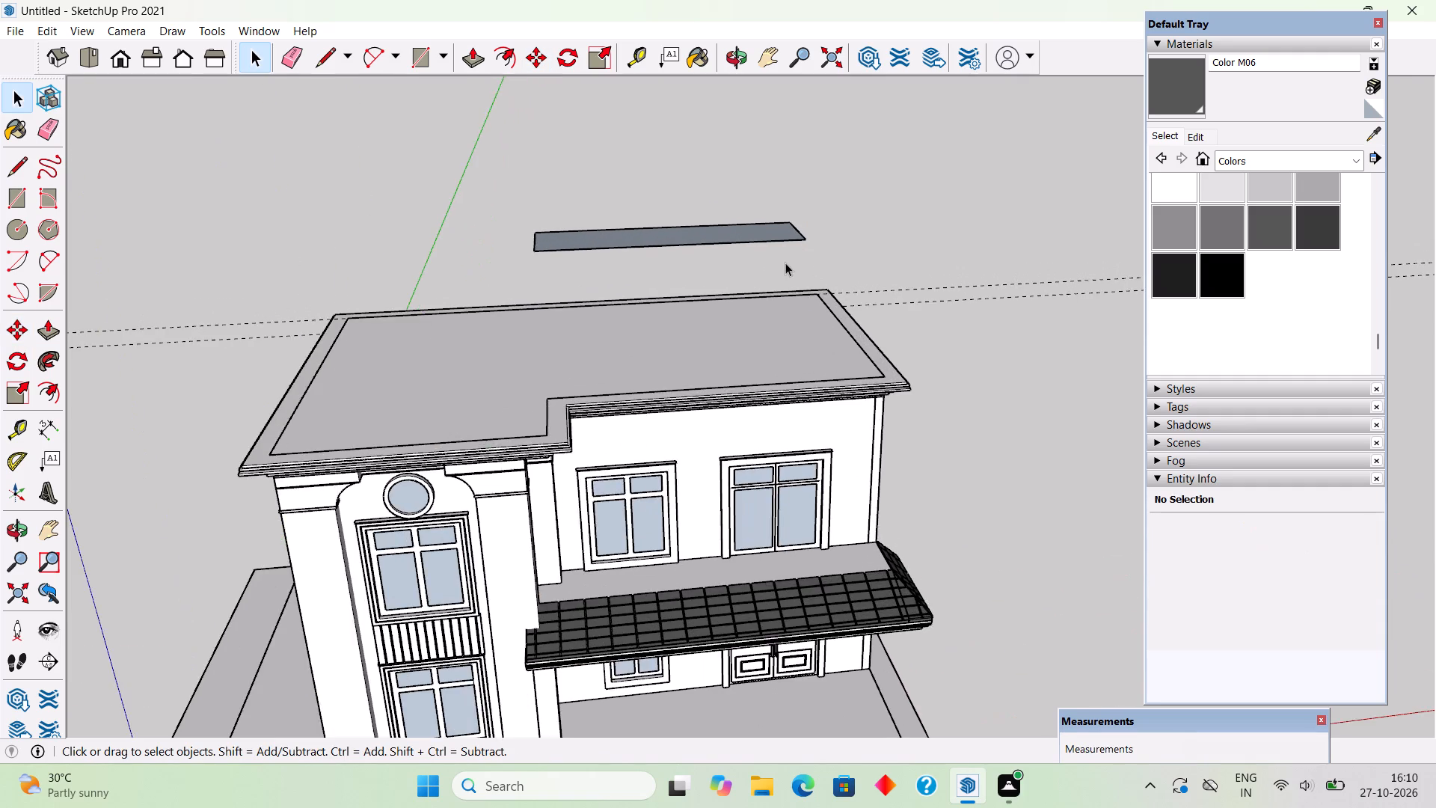
{"action": "middle_click_drag", "start_coordinate": [770, 257], "coordinate": [815, 136]}
{"action": "scroll", "coordinate": [706, 194], "scroll_direction": "up", "scroll_amount": 3}
{"action": "middle_click_drag", "start_coordinate": [688, 194], "coordinate": [476, 215]}
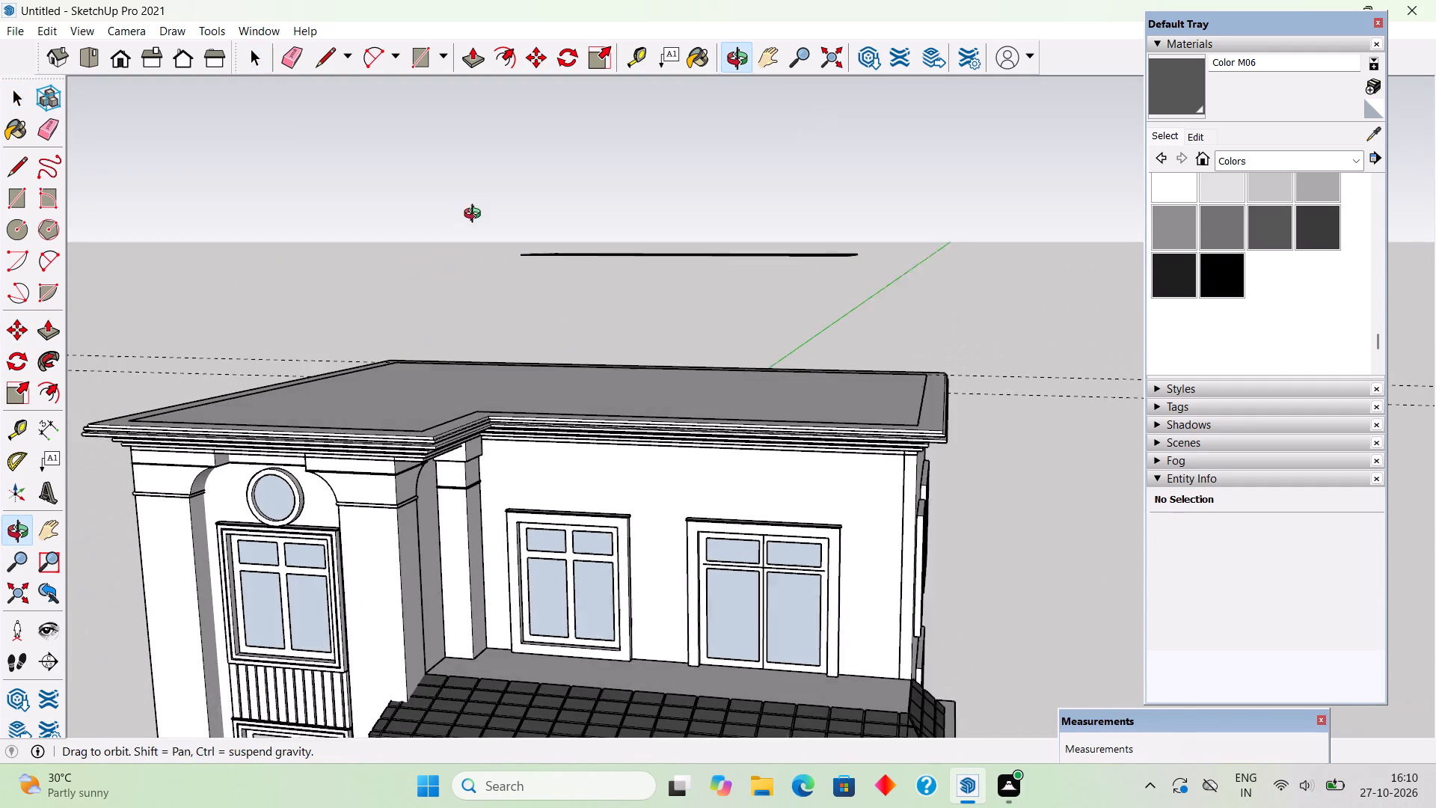
{"action": "middle_click_drag", "start_coordinate": [476, 215], "coordinate": [474, 215]}
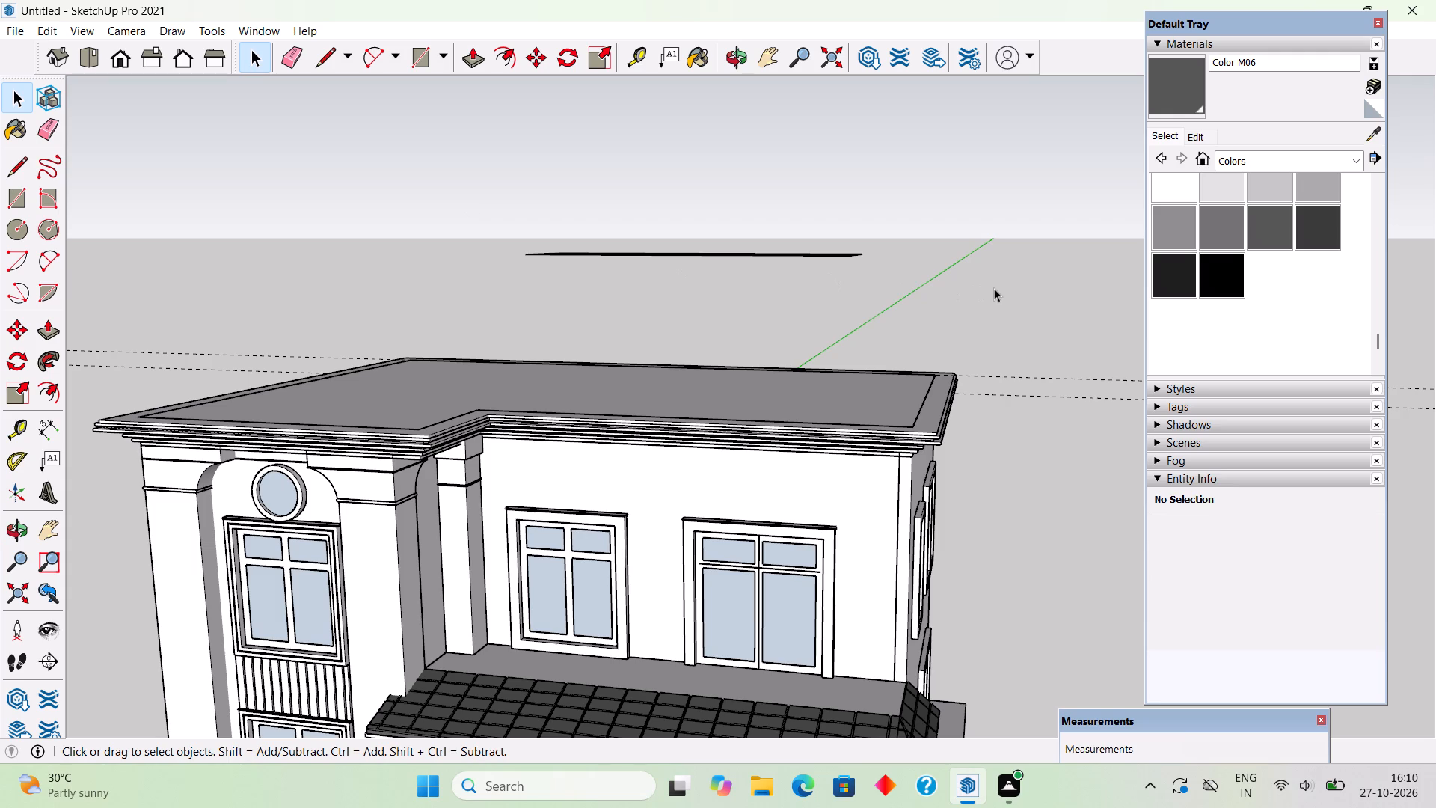
{"action": "middle_click_drag", "start_coordinate": [977, 423], "coordinate": [1052, 602]}
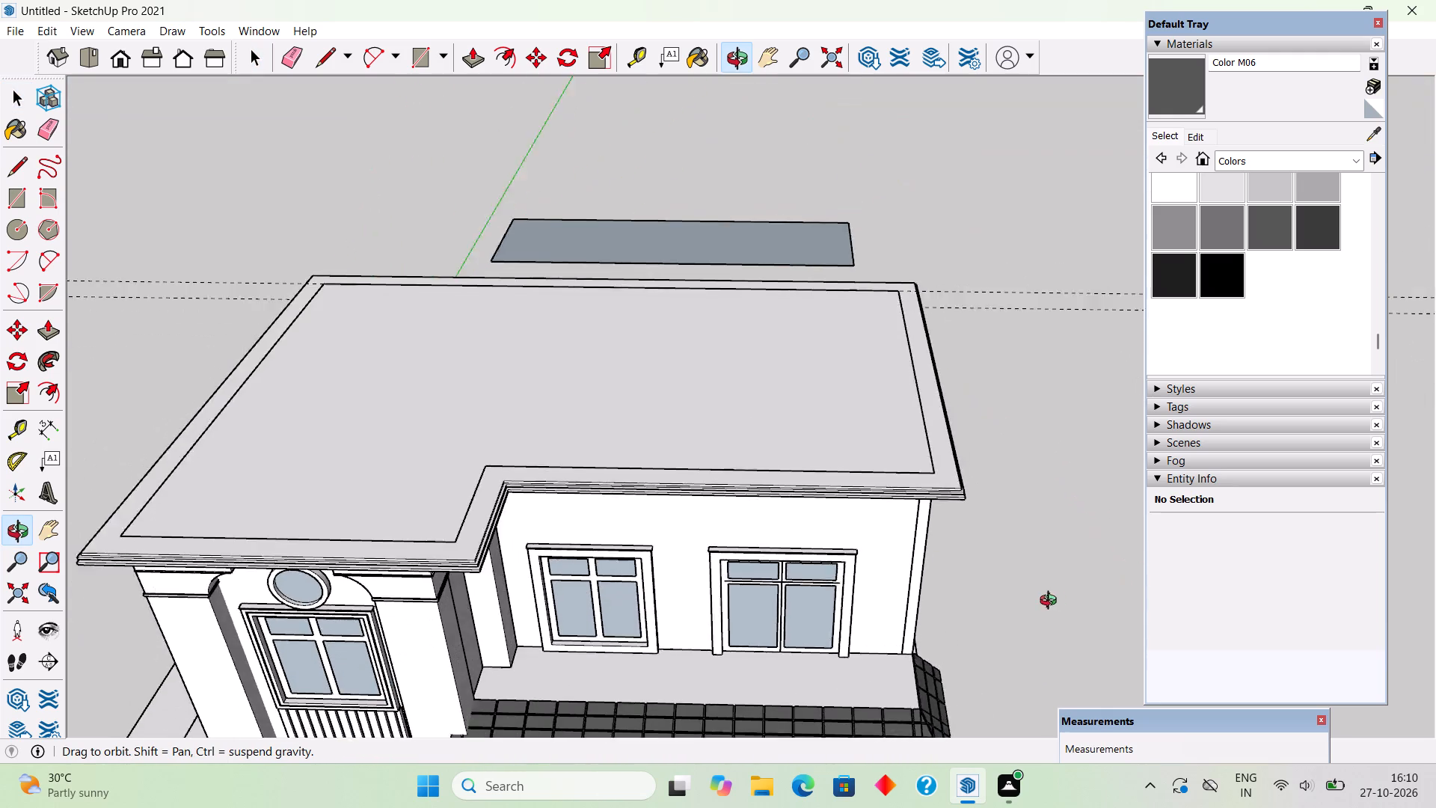
{"action": "middle_click_drag", "start_coordinate": [1052, 602], "coordinate": [1086, 625]}
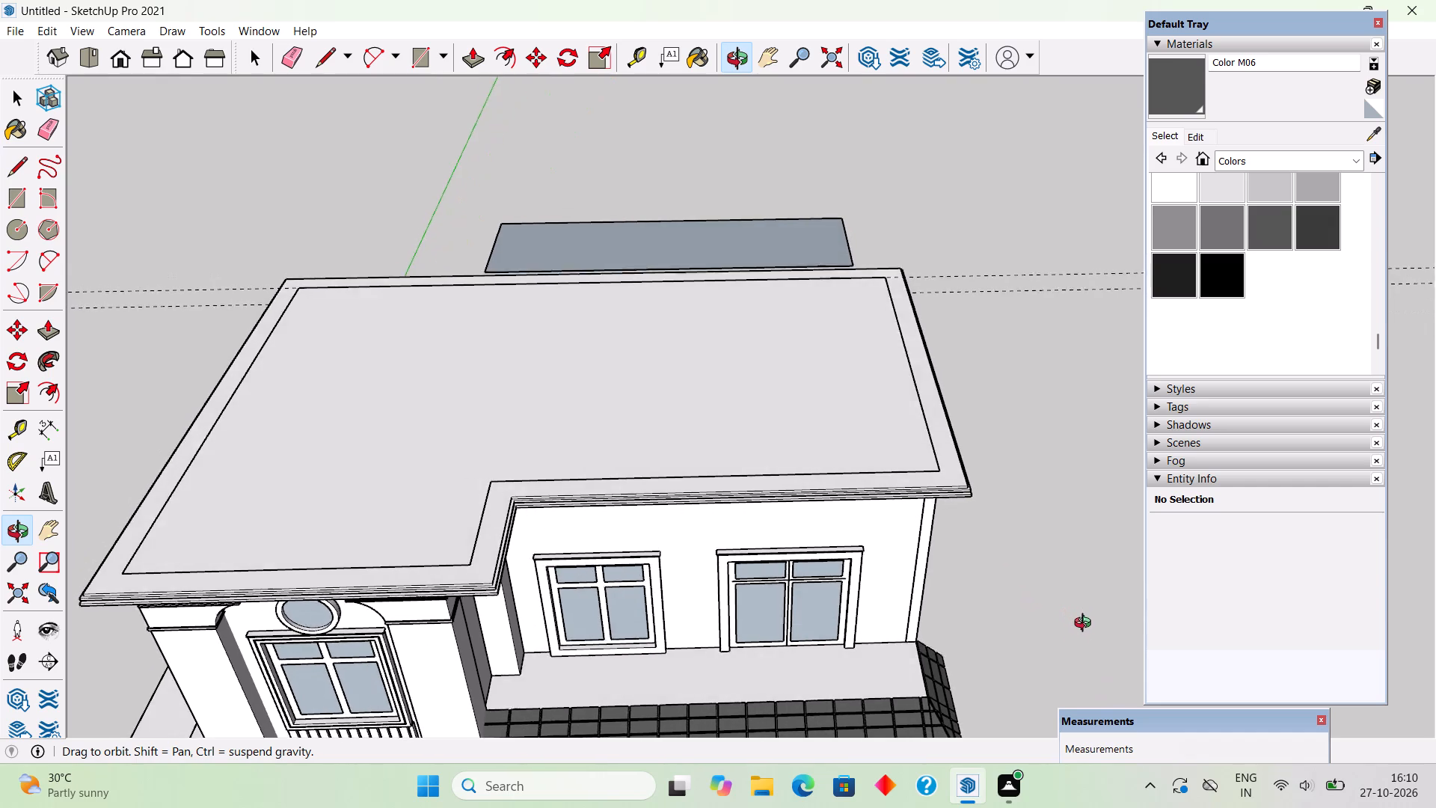
{"action": "middle_click_drag", "start_coordinate": [1086, 625], "coordinate": [1053, 640]}
{"action": "middle_click_drag", "start_coordinate": [605, 474], "coordinate": [740, 451]}
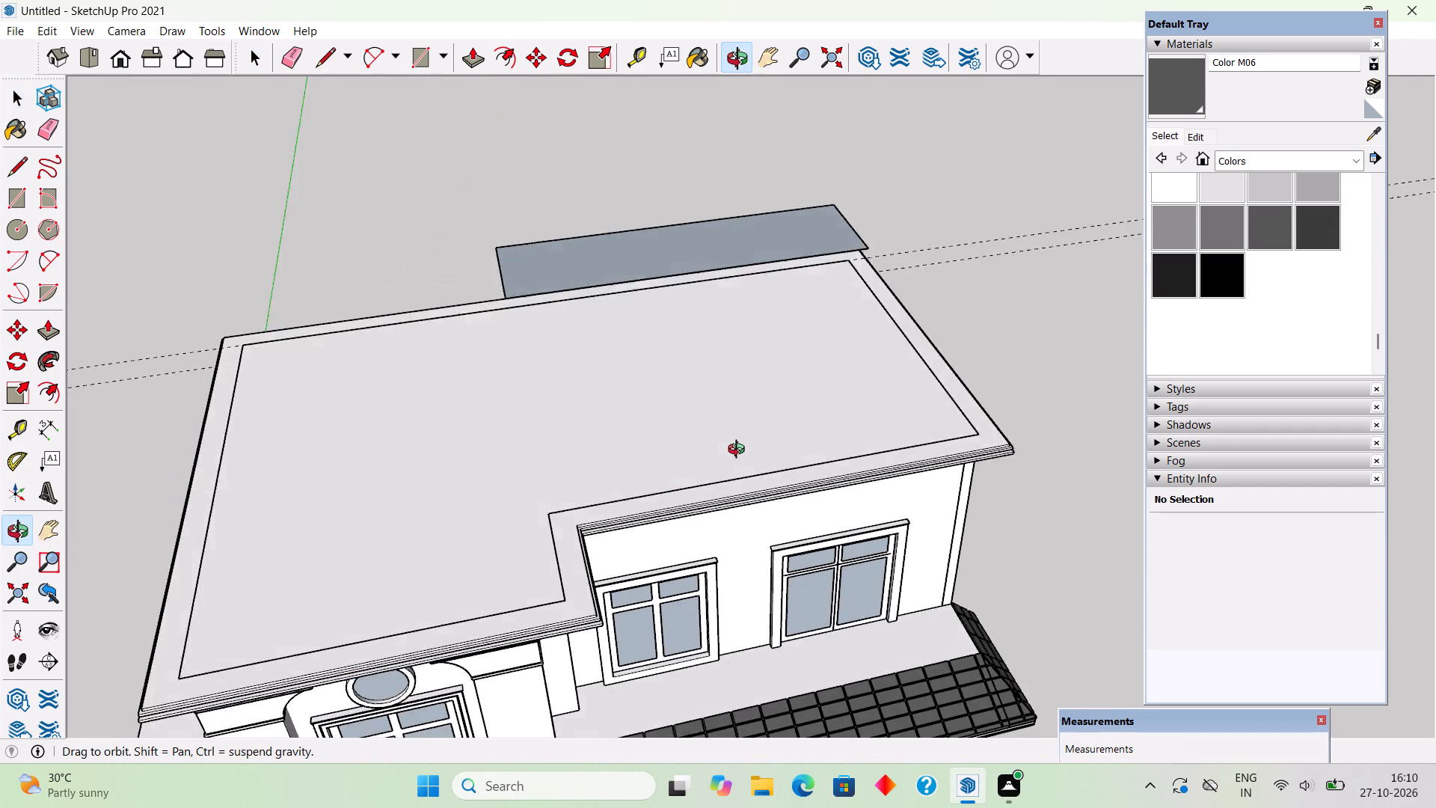
{"action": "middle_click_drag", "start_coordinate": [740, 451], "coordinate": [711, 456]}
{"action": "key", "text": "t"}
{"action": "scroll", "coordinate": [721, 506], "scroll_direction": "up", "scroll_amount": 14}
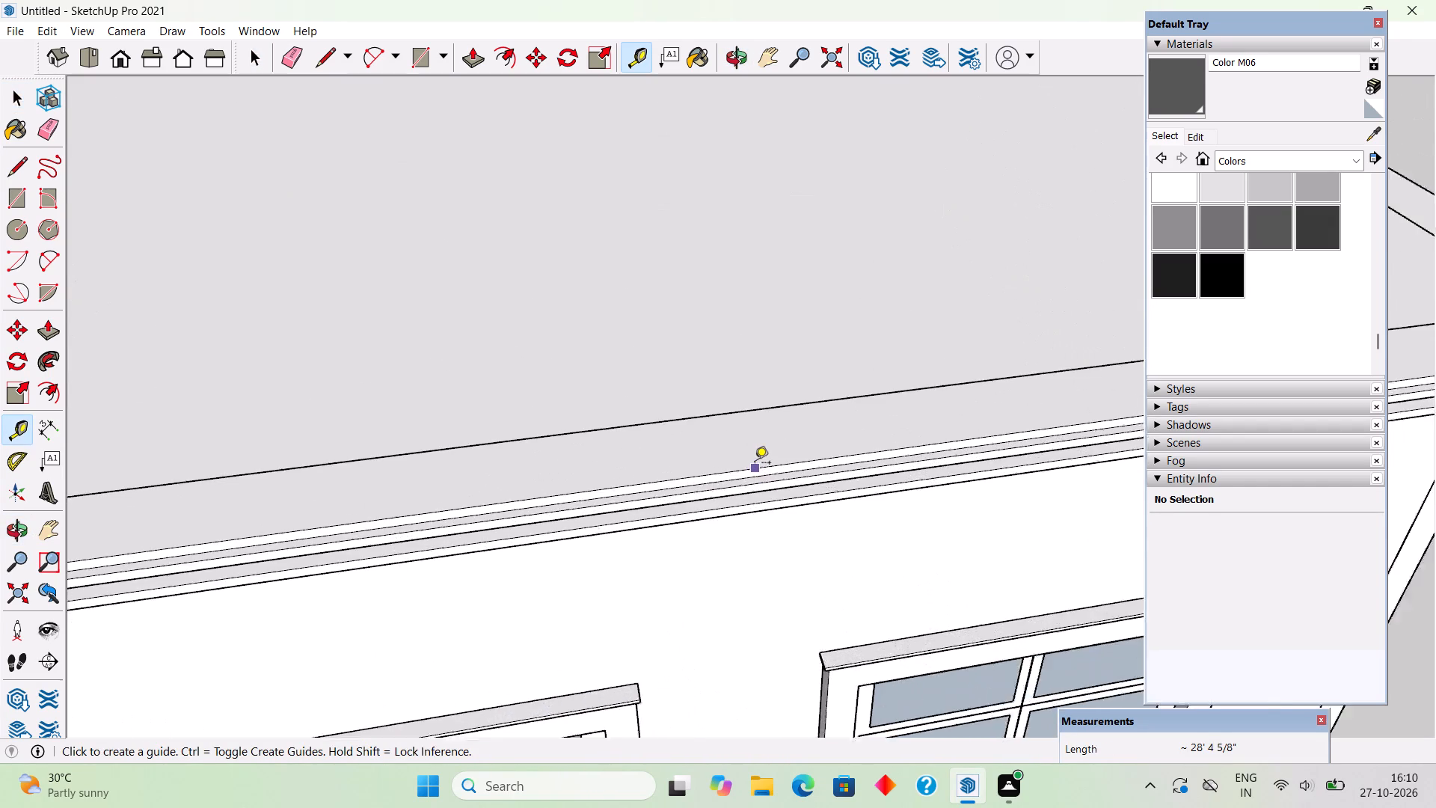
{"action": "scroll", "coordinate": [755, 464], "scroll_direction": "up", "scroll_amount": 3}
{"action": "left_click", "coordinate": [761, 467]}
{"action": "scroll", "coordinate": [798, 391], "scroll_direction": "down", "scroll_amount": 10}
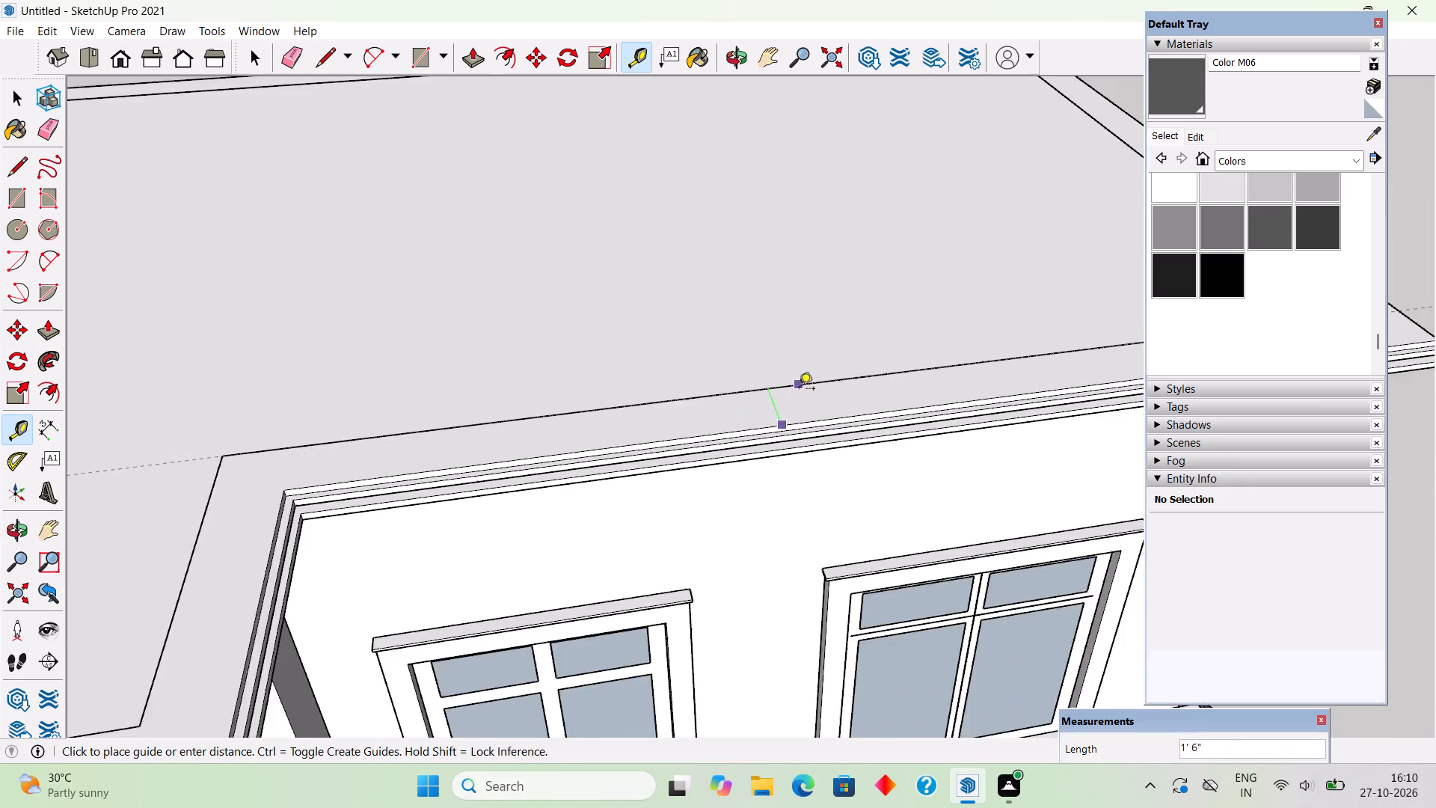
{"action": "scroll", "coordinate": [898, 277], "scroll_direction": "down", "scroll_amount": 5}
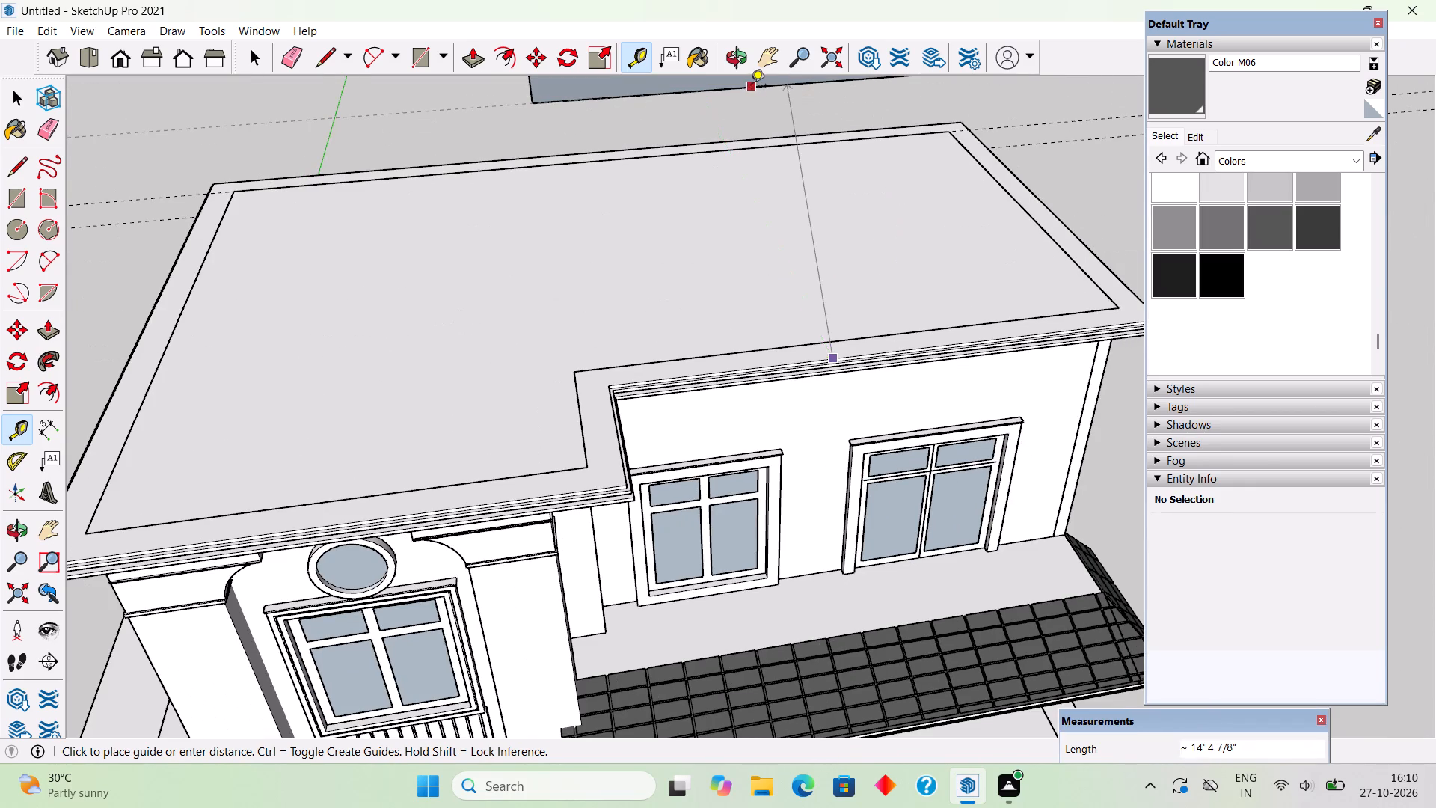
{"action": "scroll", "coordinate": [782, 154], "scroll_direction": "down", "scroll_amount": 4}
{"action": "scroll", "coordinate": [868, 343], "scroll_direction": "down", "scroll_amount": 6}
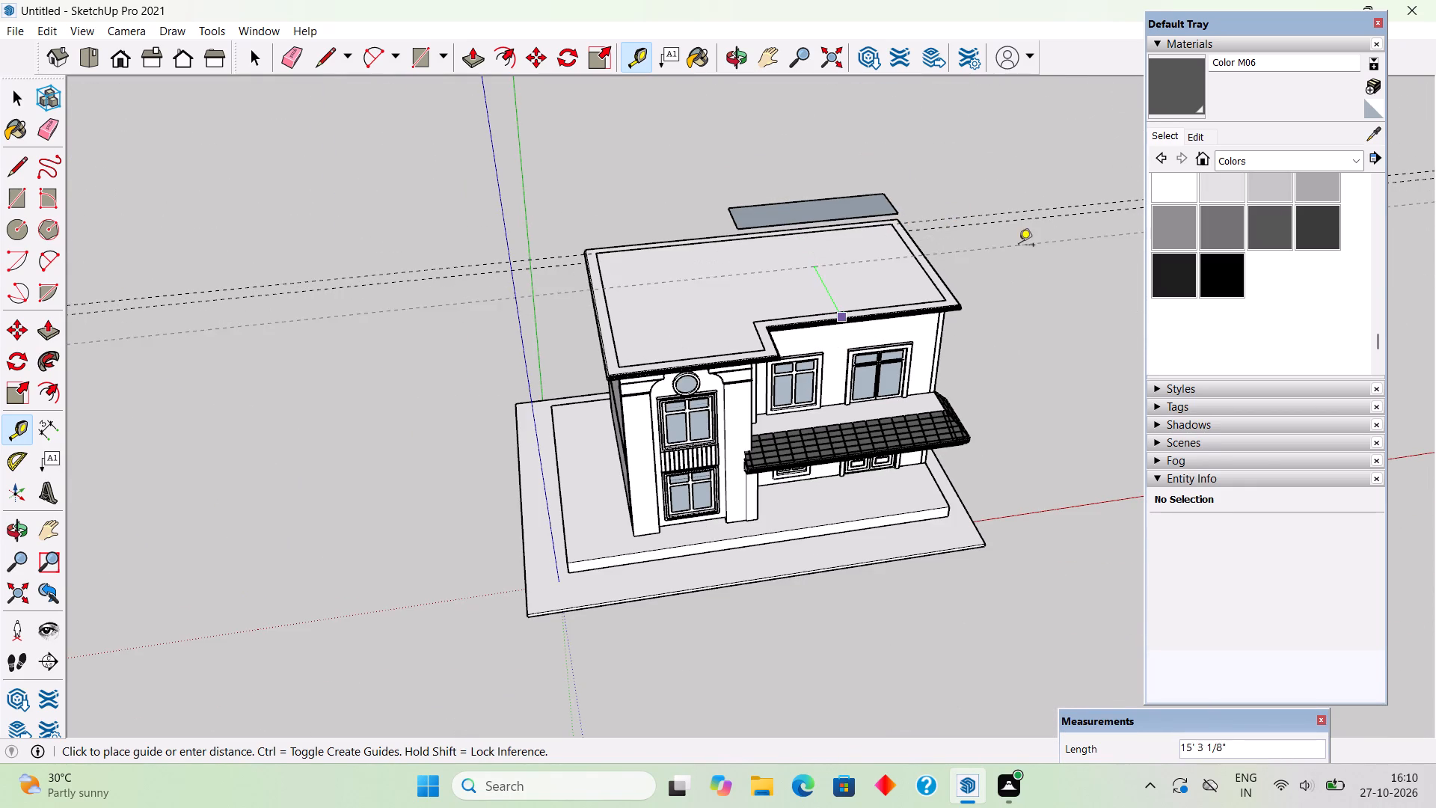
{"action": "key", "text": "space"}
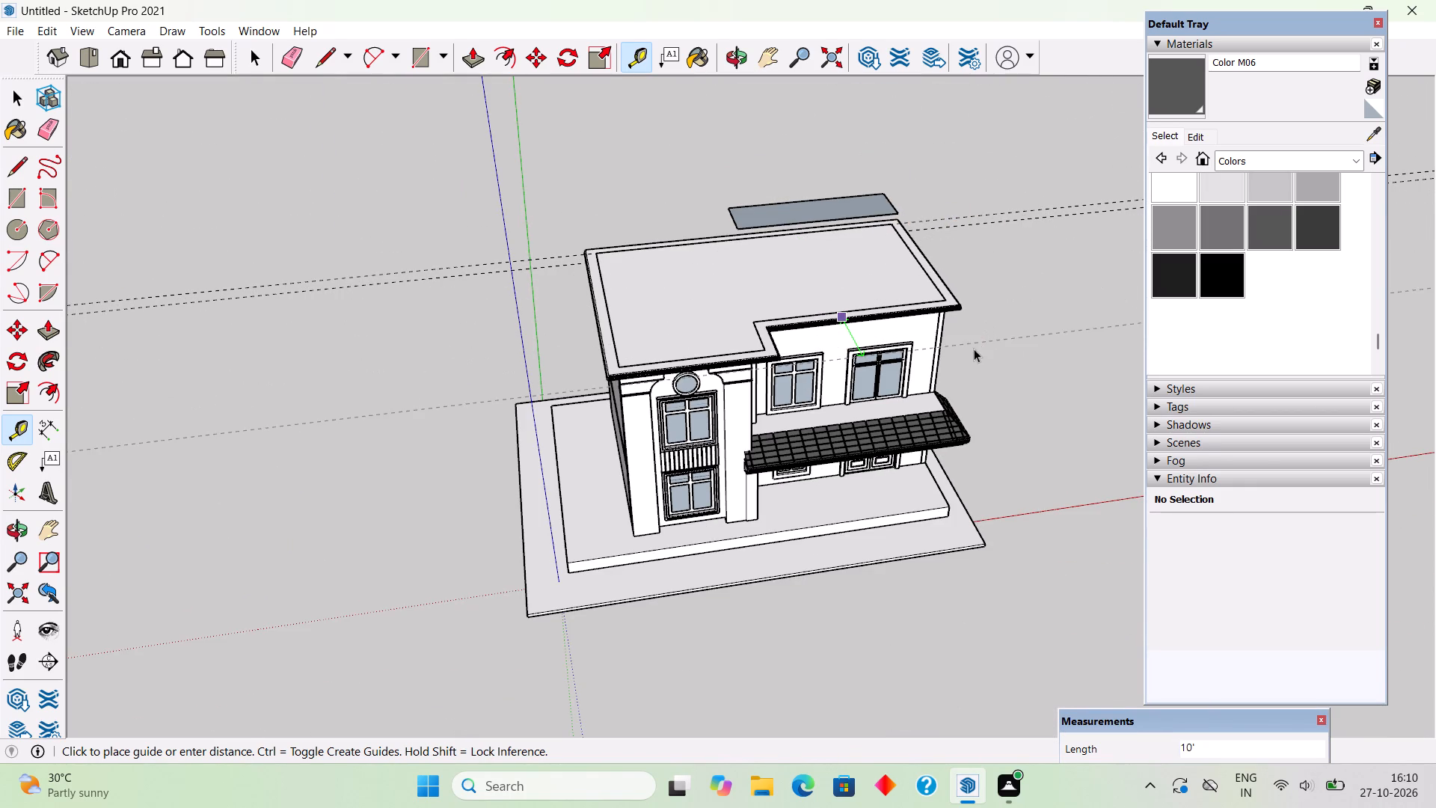
Place a horizontal guide line 8" above the lower edge of the cornice's top band on the recessed front section.
{"action": "type", "text": "t"}
{"action": "scroll", "coordinate": [803, 252], "scroll_direction": "up", "scroll_amount": 12}
{"action": "middle_click_drag", "start_coordinate": [817, 316], "coordinate": [781, 187]}
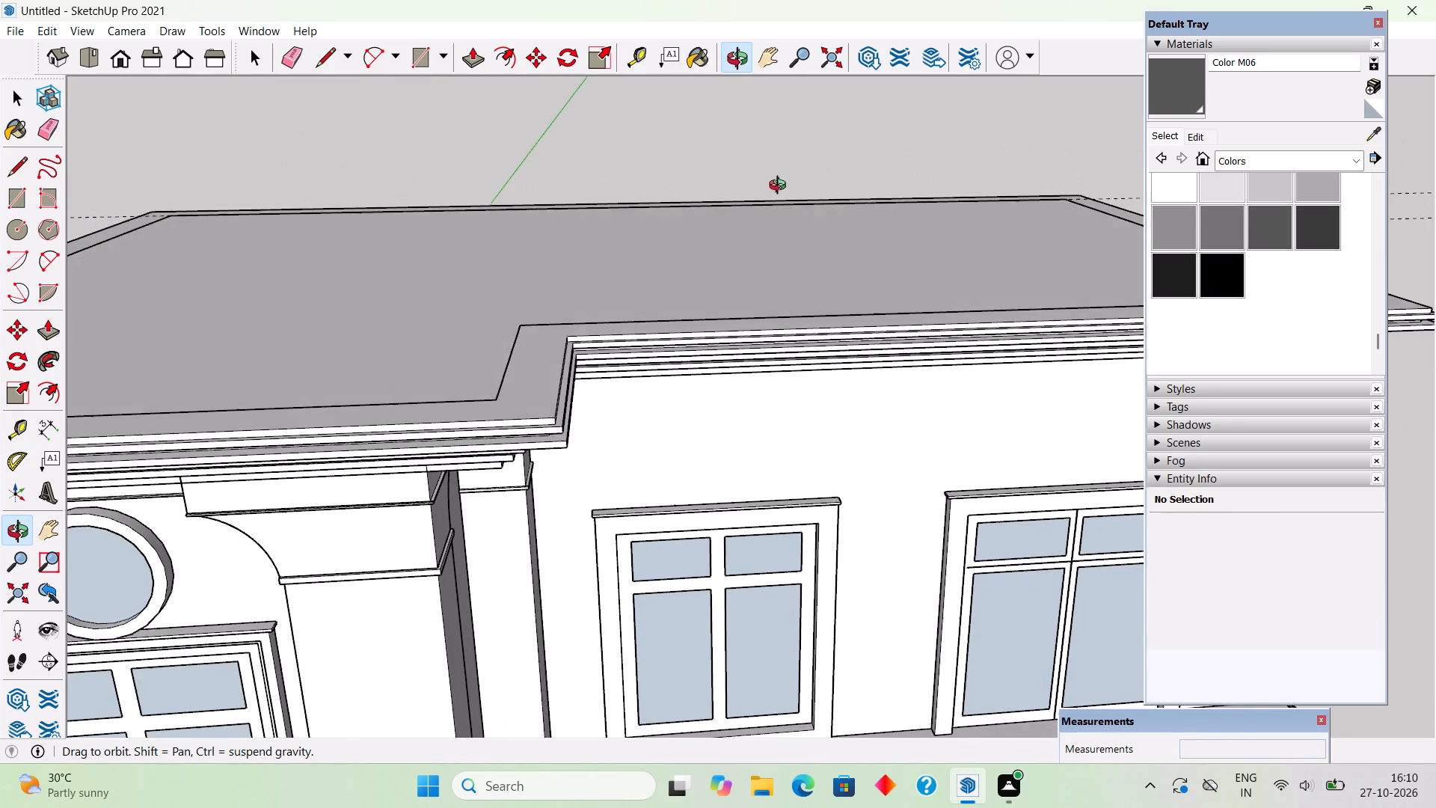
{"action": "middle_click_drag", "start_coordinate": [781, 187], "coordinate": [780, 187]}
{"action": "scroll", "coordinate": [873, 351], "scroll_direction": "up", "scroll_amount": 14}
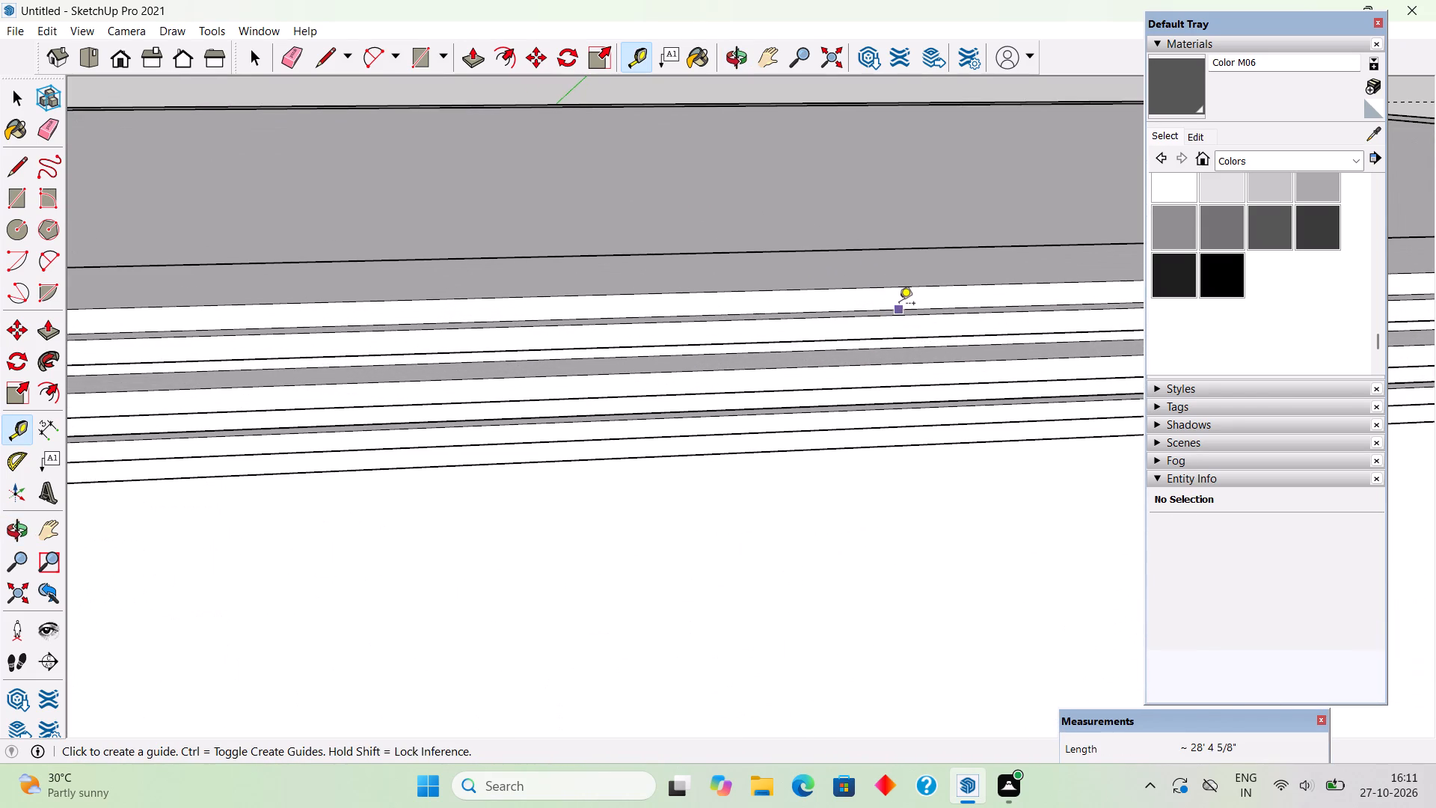
{"action": "left_click", "coordinate": [900, 304]}
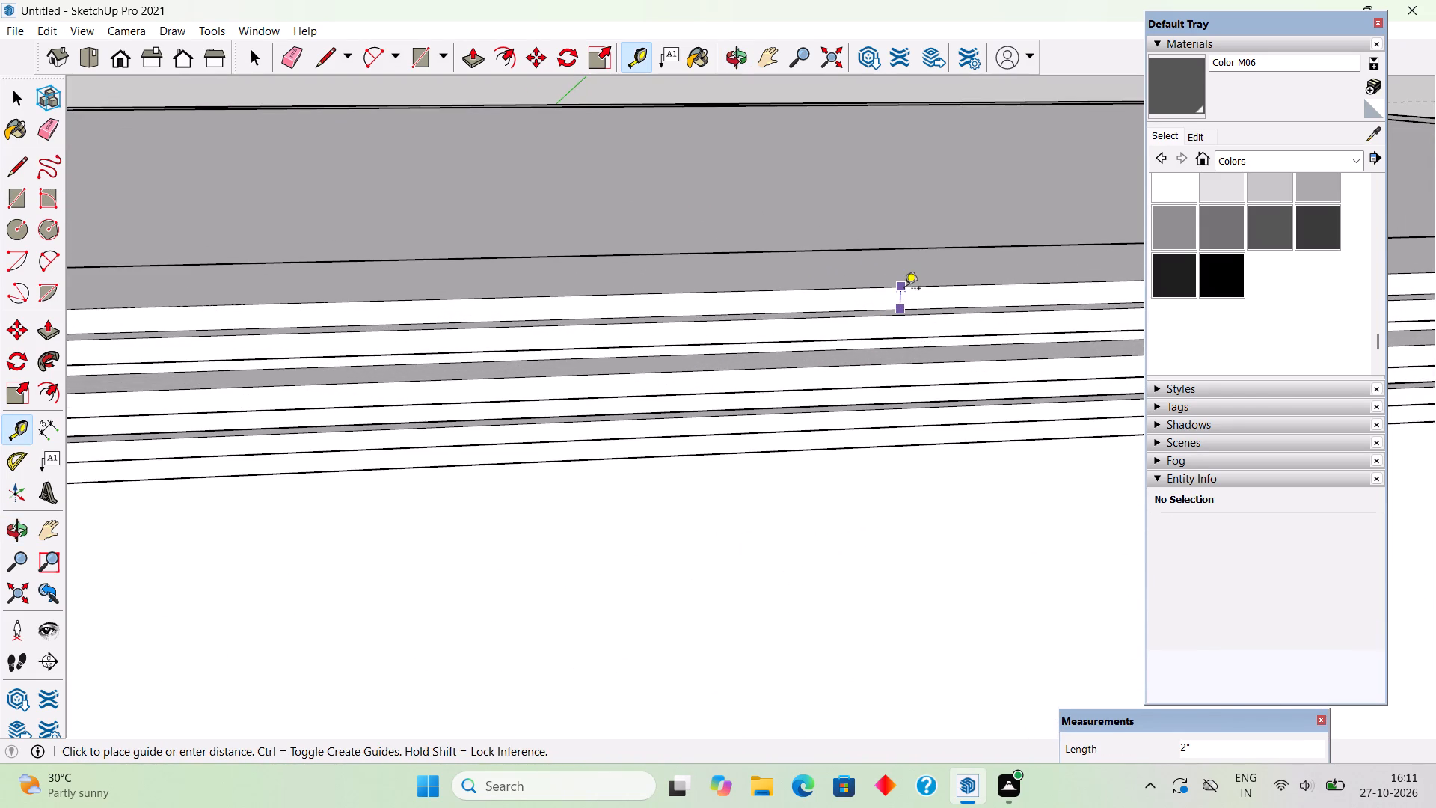
{"action": "key", "text": "8"}
{"action": "key", "text": "shift+quotedbl"}
{"action": "key", "text": "Return"}
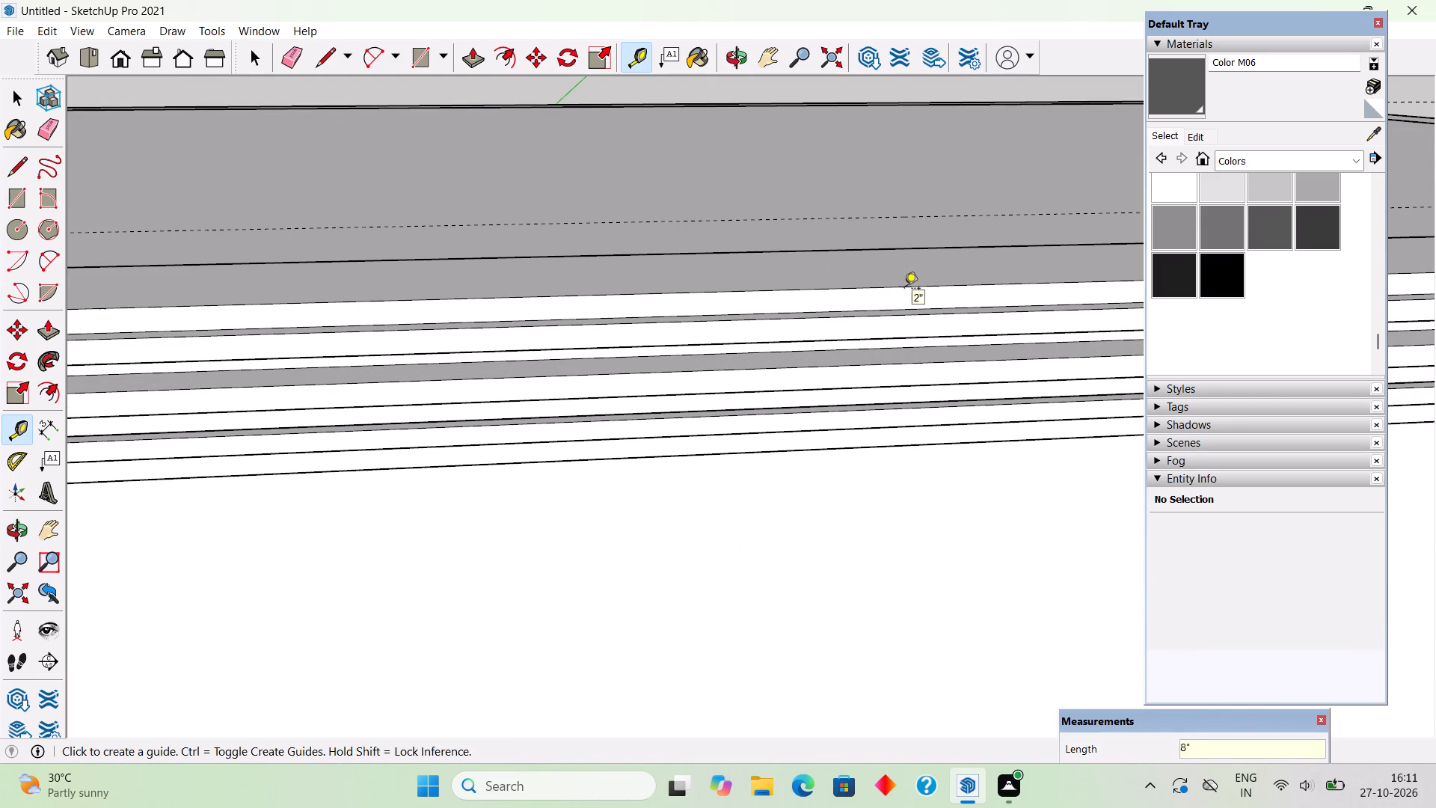
{"action": "key", "text": "space"}
Place a vertical guide line along the outer corner edge of the recessed front section's upper wall.
{"action": "scroll", "coordinate": [892, 301], "scroll_direction": "down", "scroll_amount": 19}
{"action": "scroll", "coordinate": [569, 310], "scroll_direction": "down", "scroll_amount": 1}
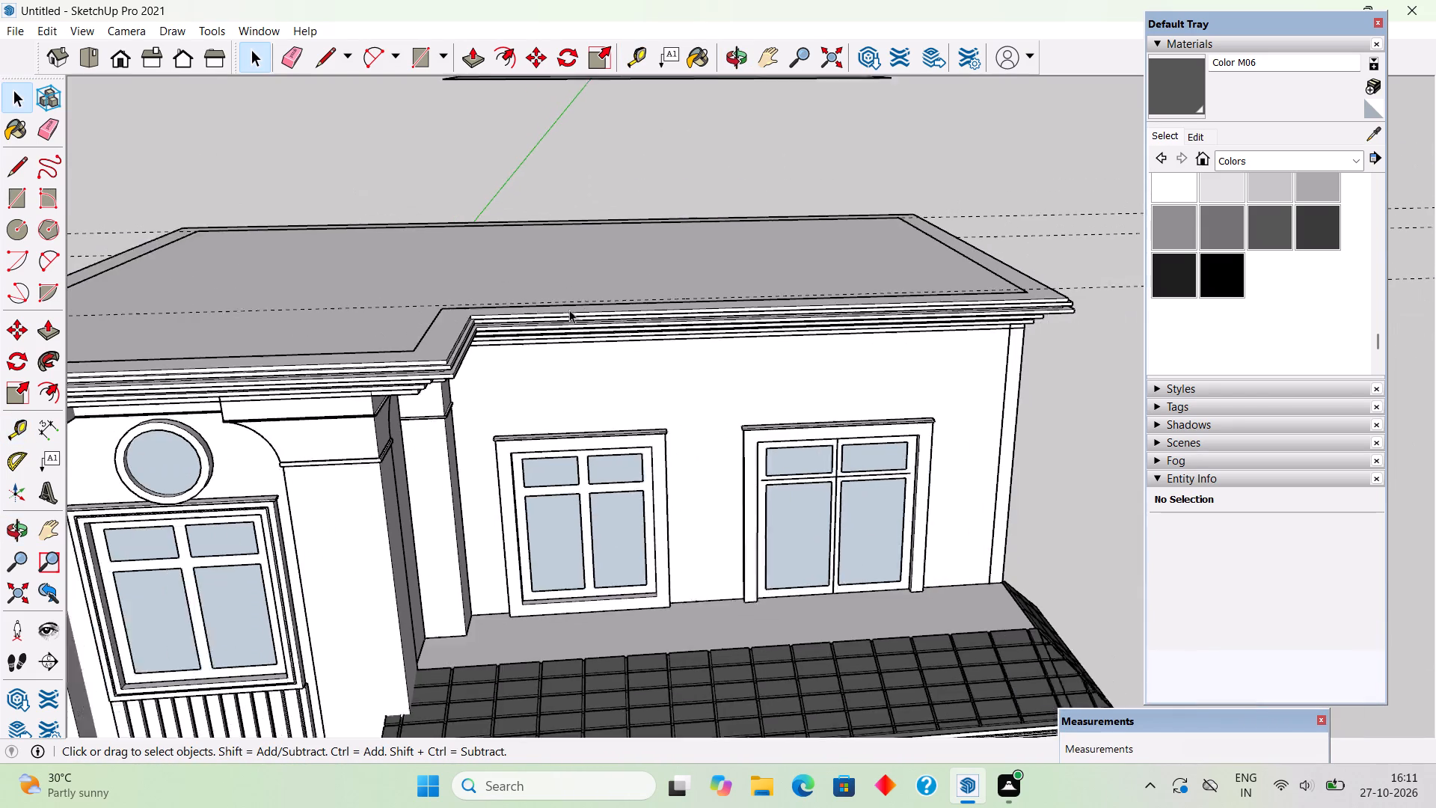
{"action": "scroll", "coordinate": [569, 310], "scroll_direction": "down", "scroll_amount": 1}
{"action": "scroll", "coordinate": [1069, 260], "scroll_direction": "up", "scroll_amount": 7}
{"action": "middle_click_drag", "start_coordinate": [951, 318], "coordinate": [866, 340]}
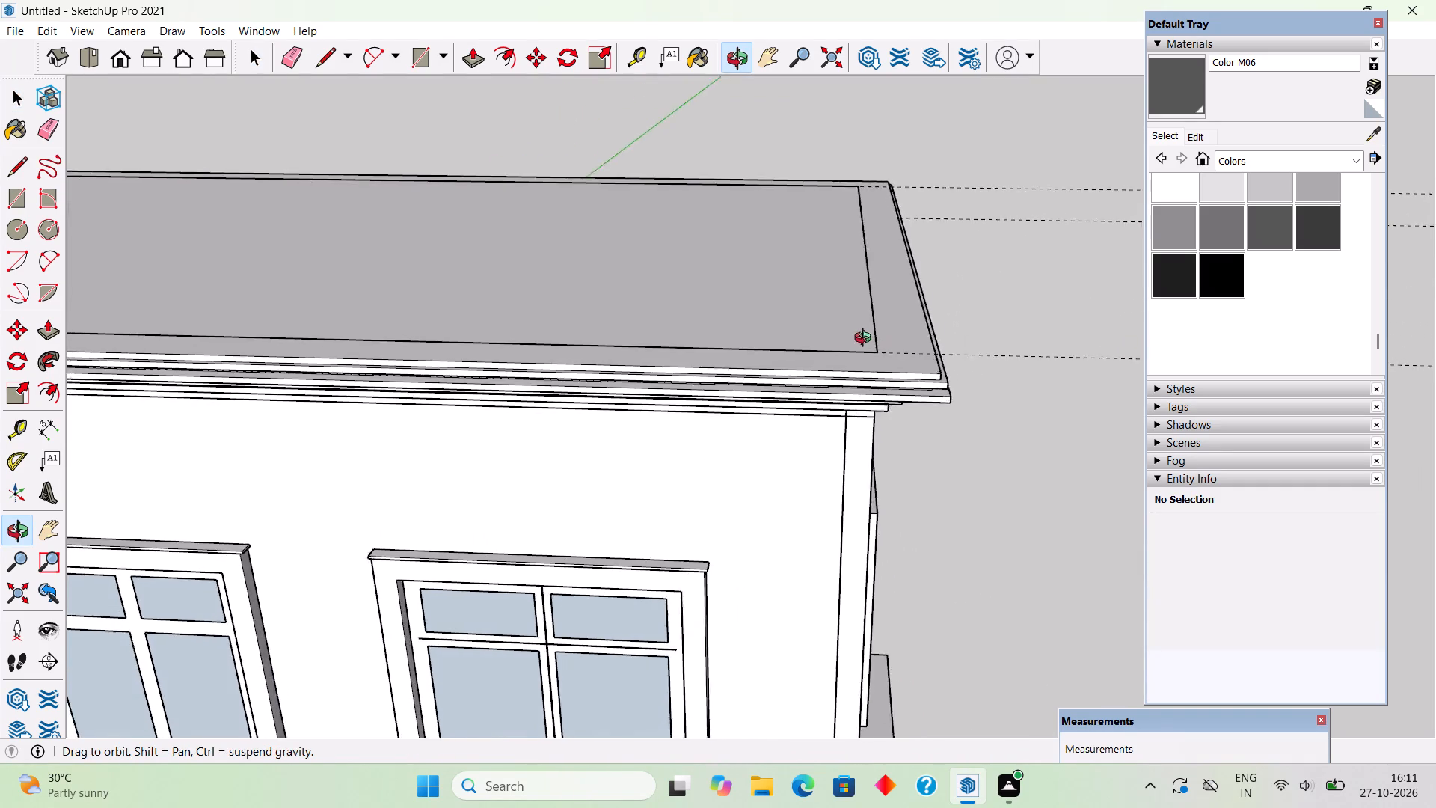
{"action": "middle_click_drag", "start_coordinate": [866, 340], "coordinate": [895, 215]}
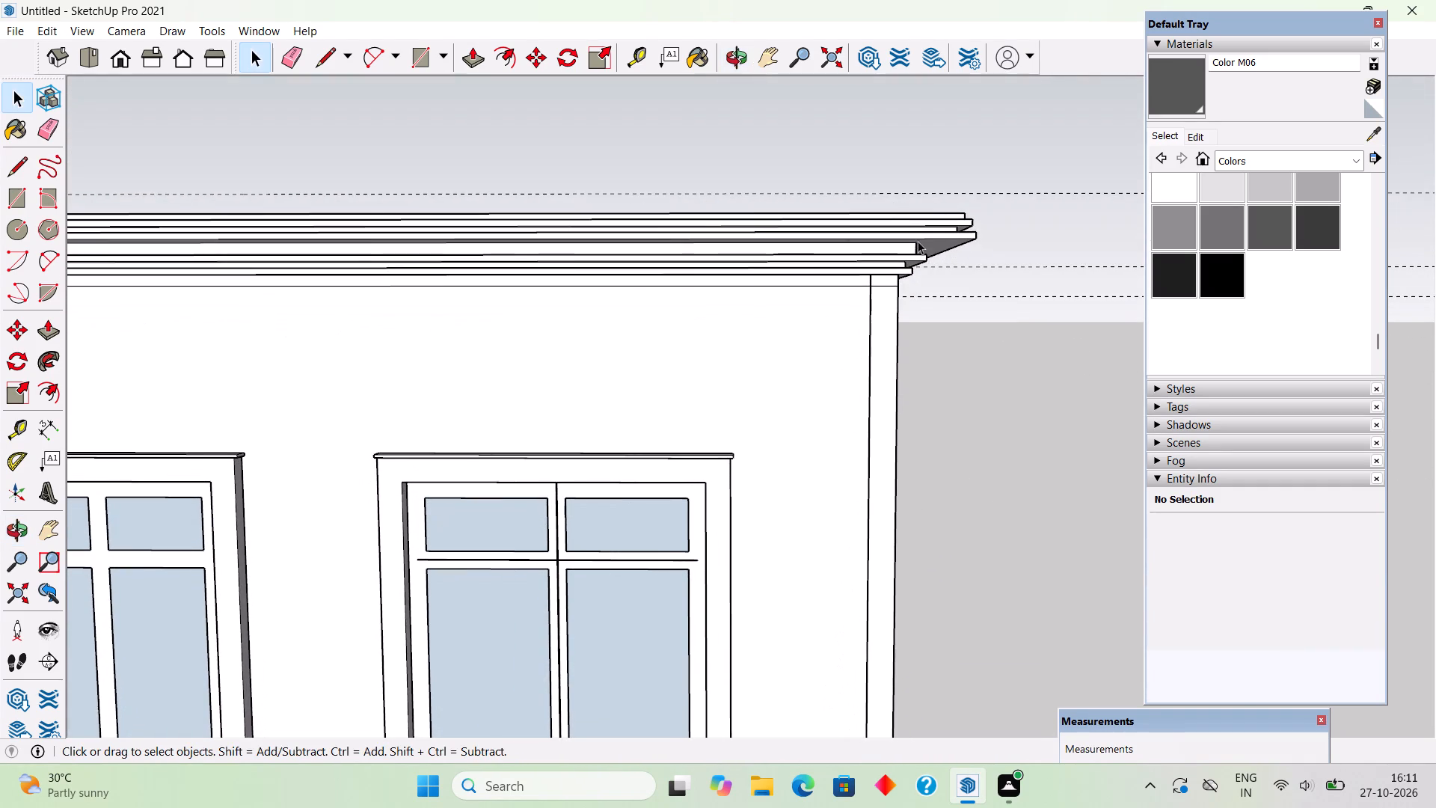
{"action": "key", "text": "t"}
{"action": "double_click", "coordinate": [896, 342]}
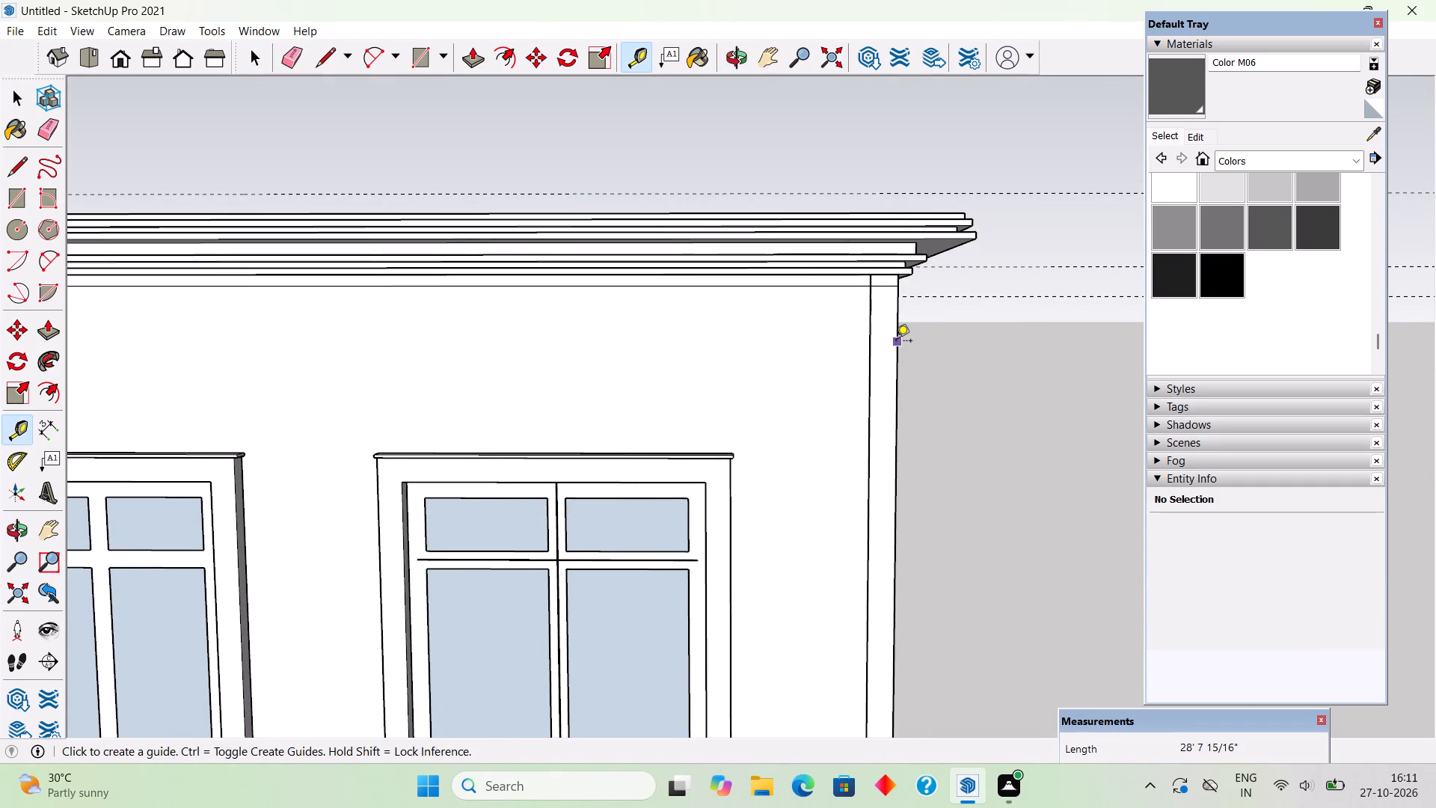
Place a parallel vertical guide 35' from the corner guide, towards the projecting front section.
{"action": "scroll", "coordinate": [896, 342], "scroll_direction": "down", "scroll_amount": 5}
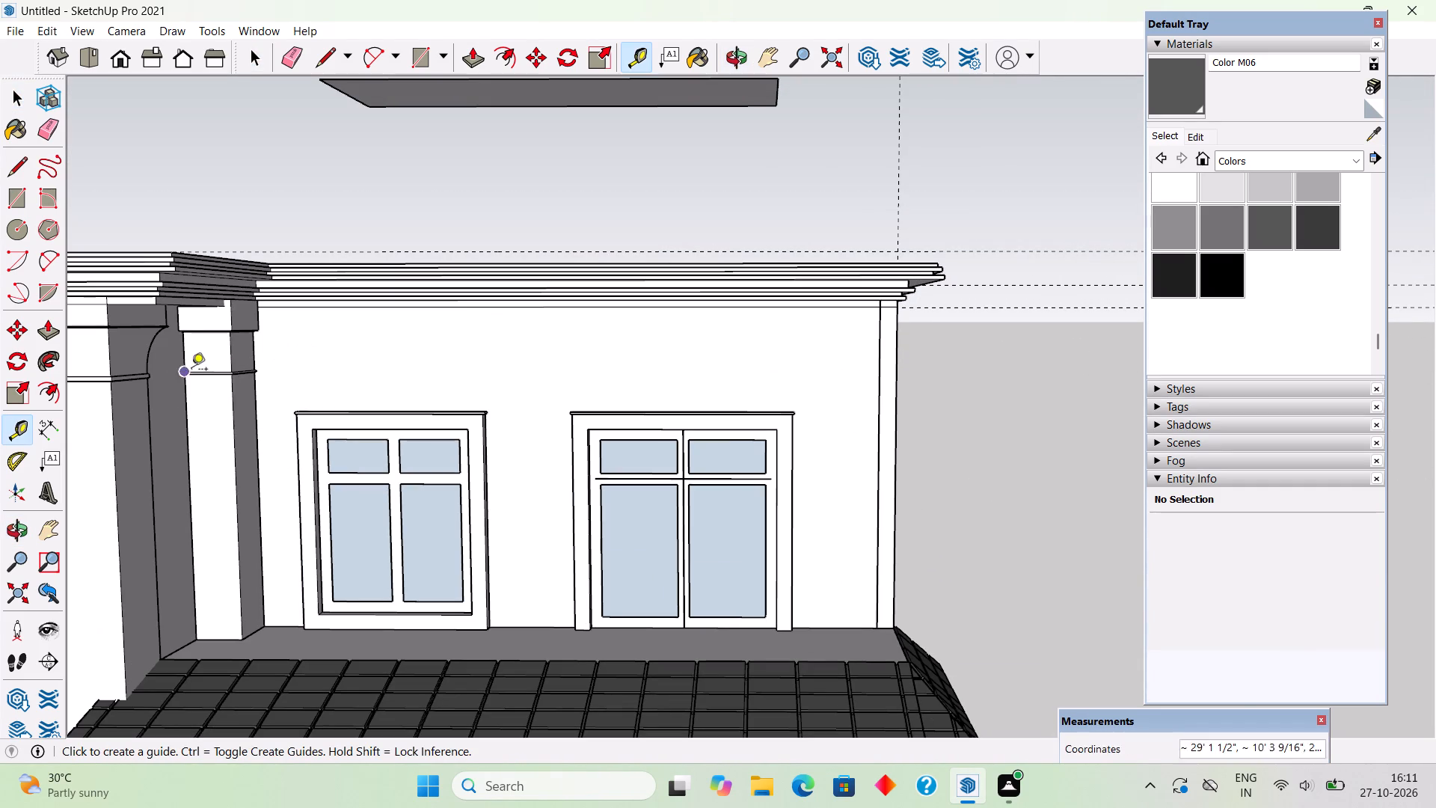
{"action": "middle_click_drag", "start_coordinate": [276, 355], "coordinate": [368, 450]}
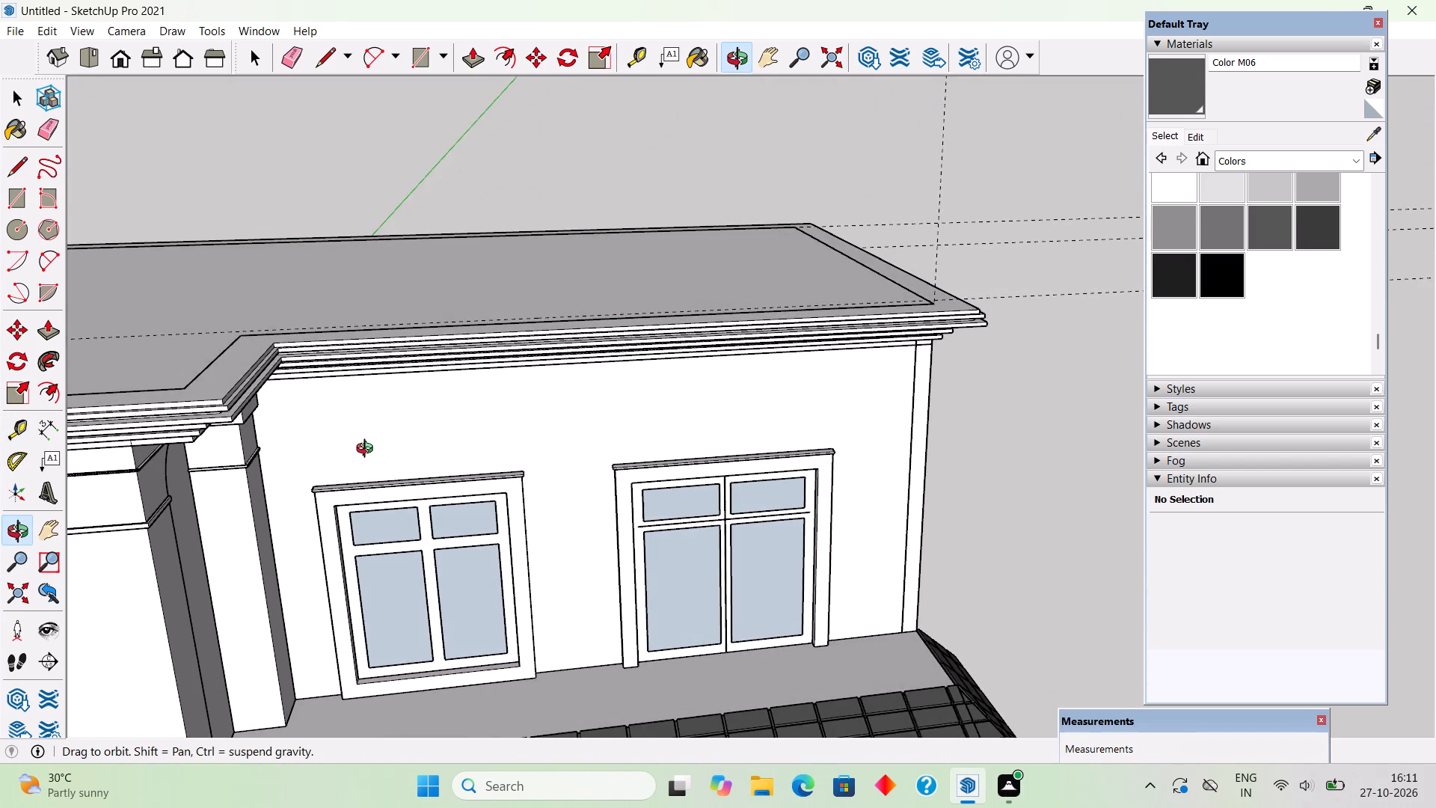
{"action": "middle_click_drag", "start_coordinate": [368, 450], "coordinate": [378, 465]}
{"action": "key", "text": "space"}
{"action": "scroll", "coordinate": [380, 461], "scroll_direction": "down", "scroll_amount": 3}
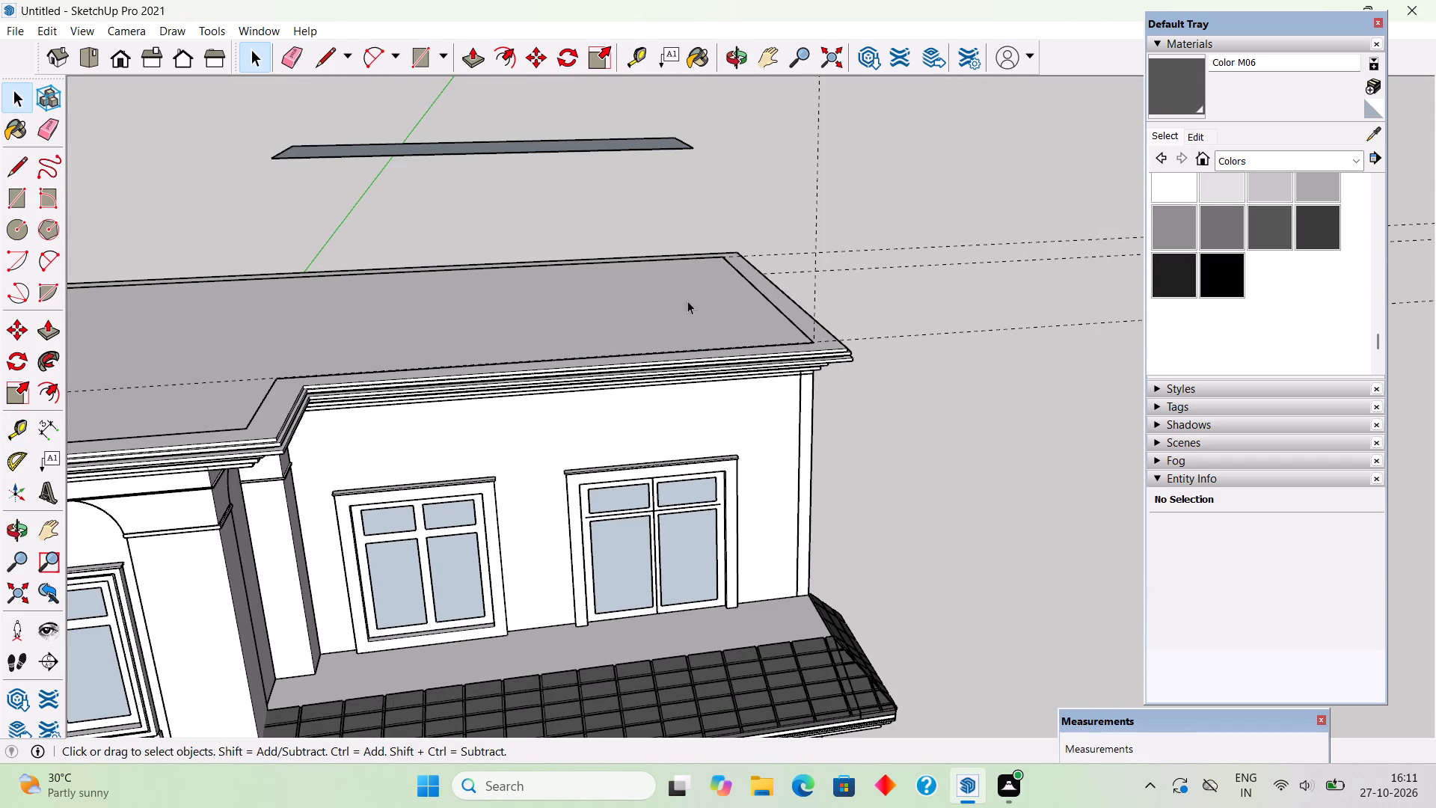
{"action": "key", "text": "t"}
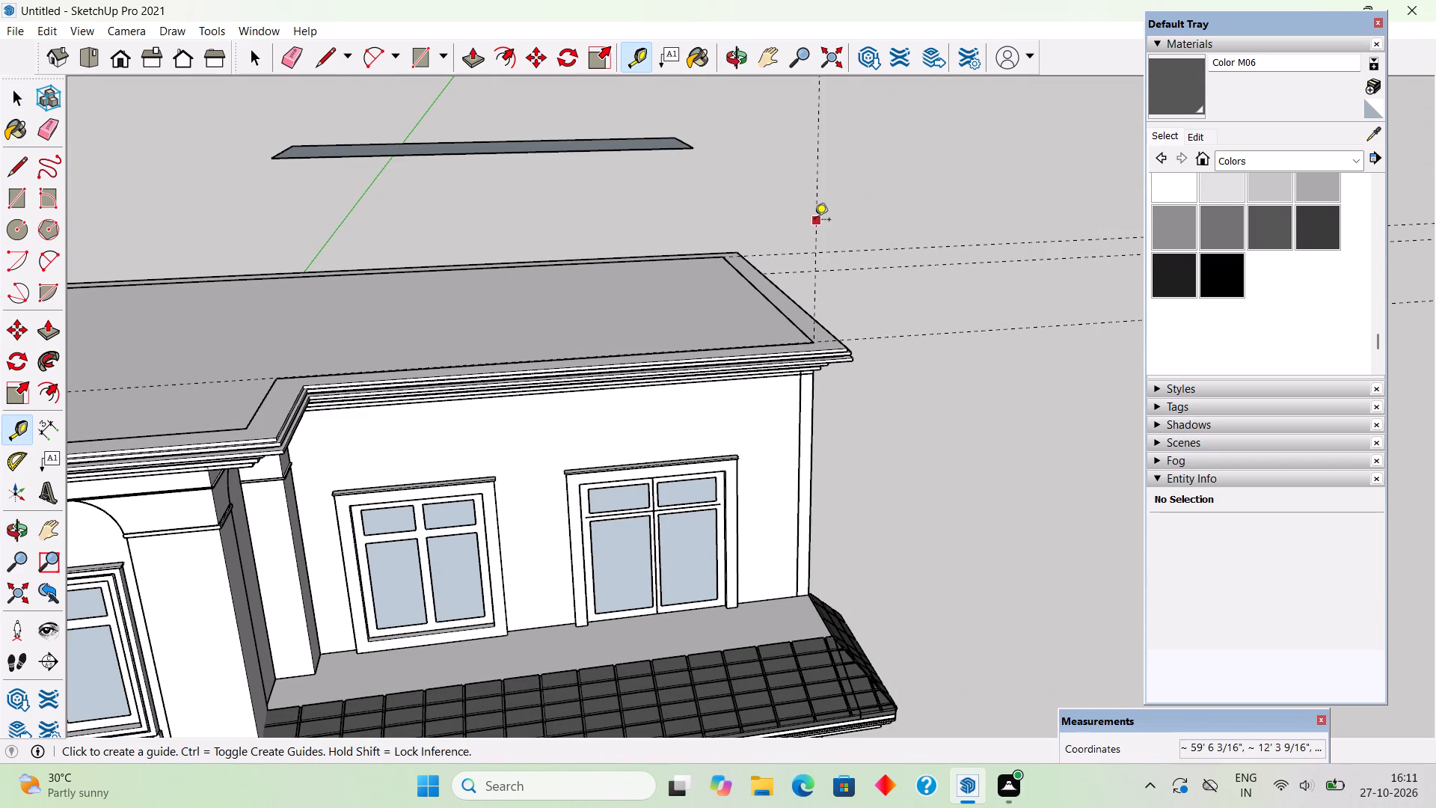
{"action": "left_click", "coordinate": [814, 221]}
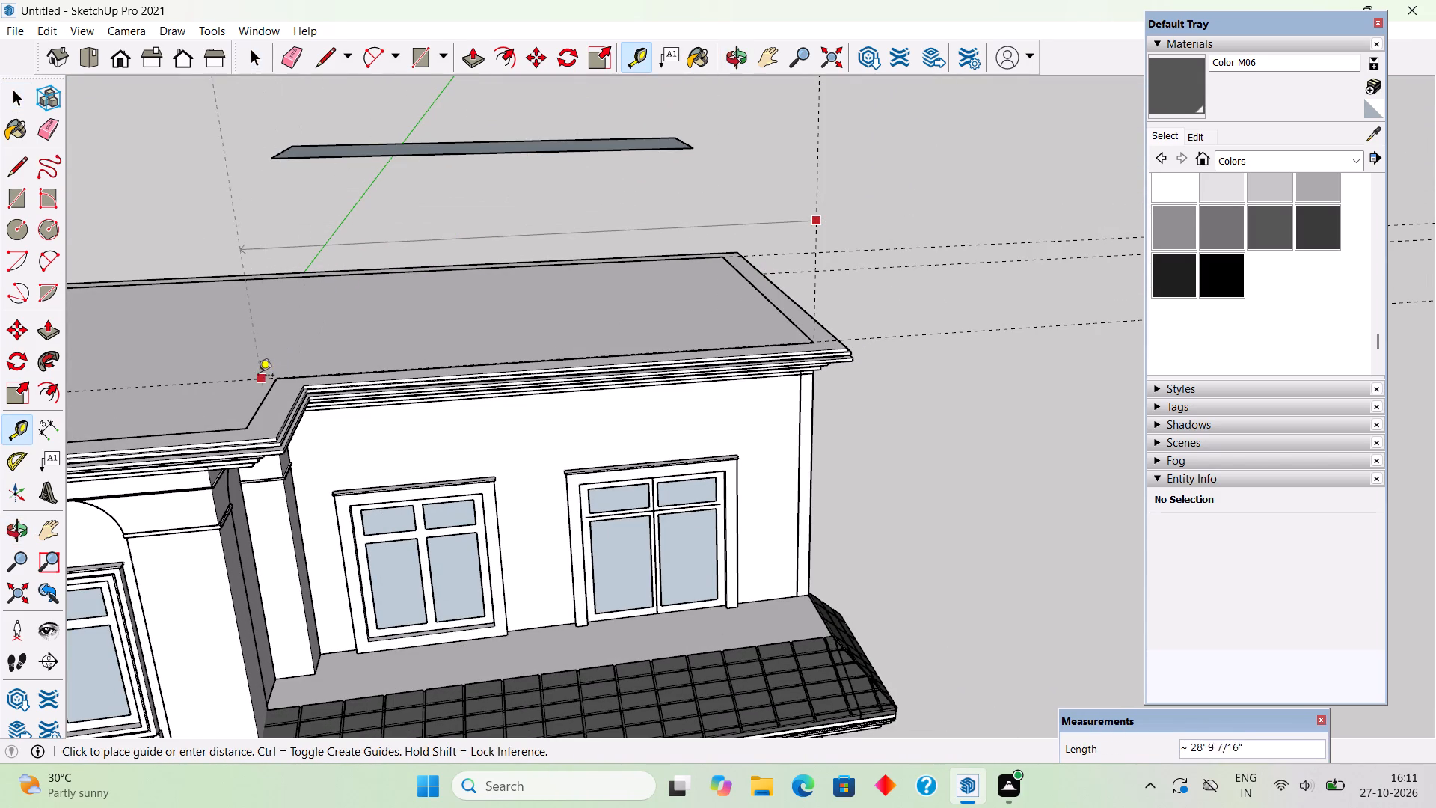
{"action": "middle_click_drag", "start_coordinate": [277, 386], "coordinate": [590, 388]}
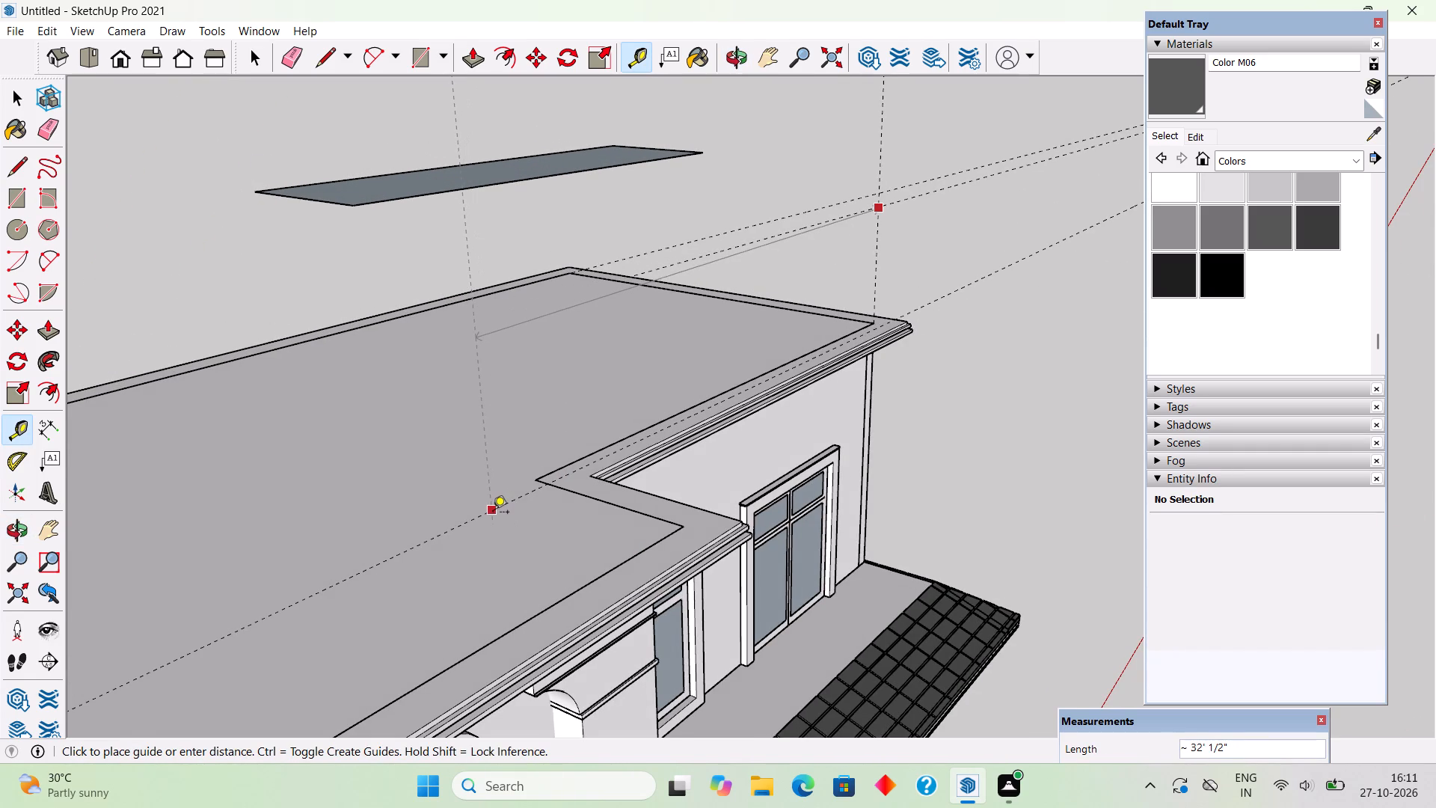
{"action": "middle_click_drag", "start_coordinate": [503, 512], "coordinate": [699, 476]}
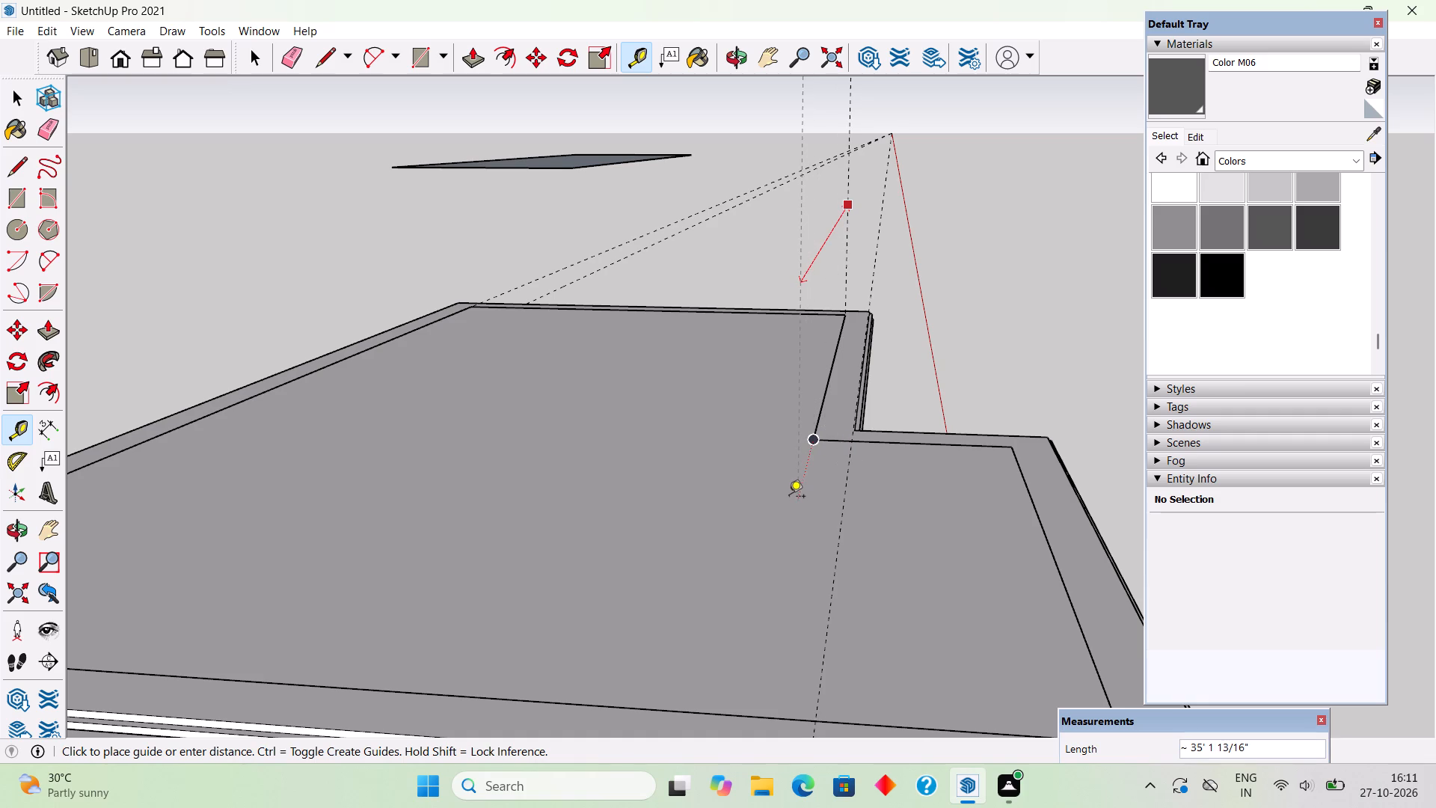
{"action": "type", "text": "35'"}
{"action": "key", "text": "Return"}
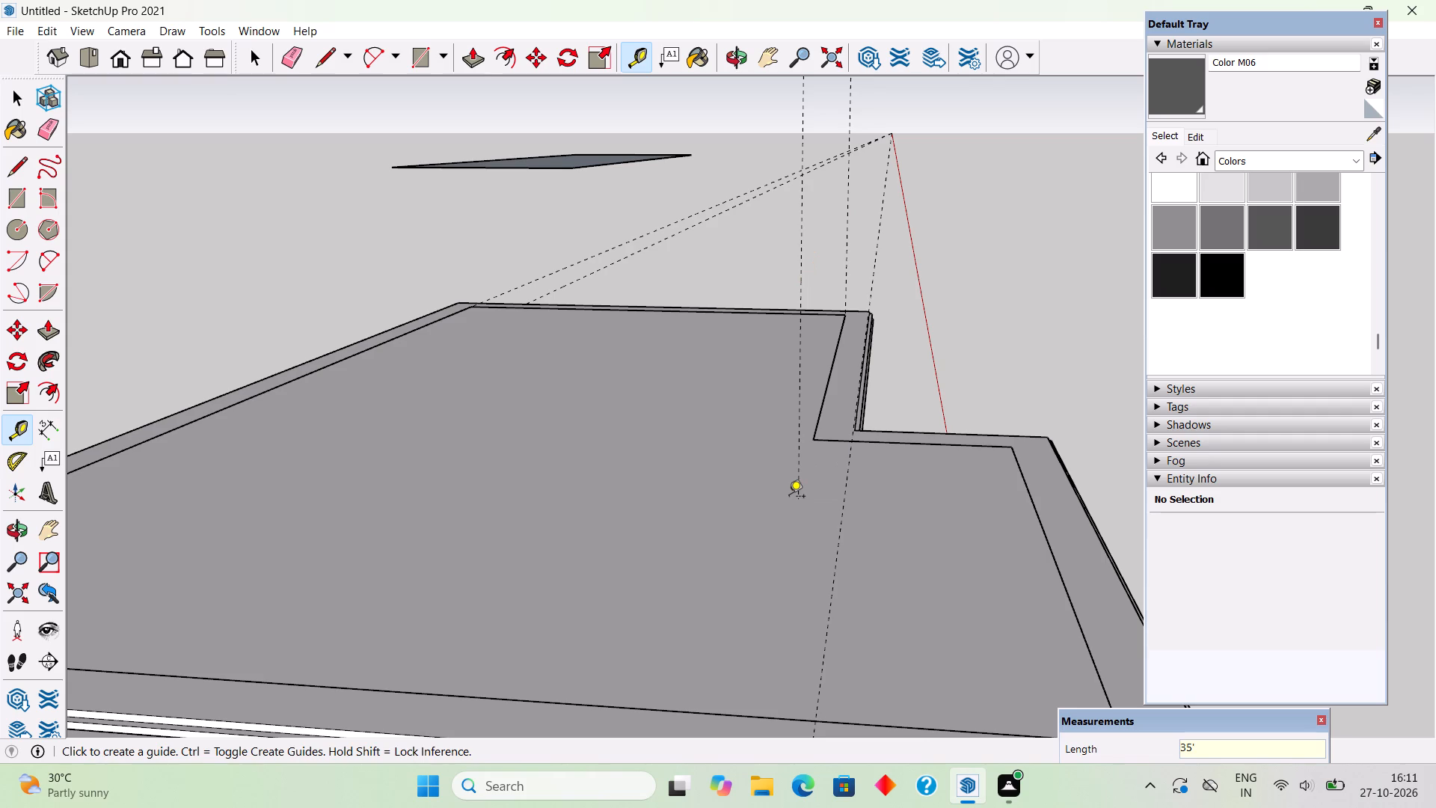
Draw the front roof slope from the raised rectangle's front corners down to the slab outline corner and the 35' guide's lower end.
{"action": "key", "text": "space"}
{"action": "middle_click_drag", "start_coordinate": [904, 403], "coordinate": [632, 544]}
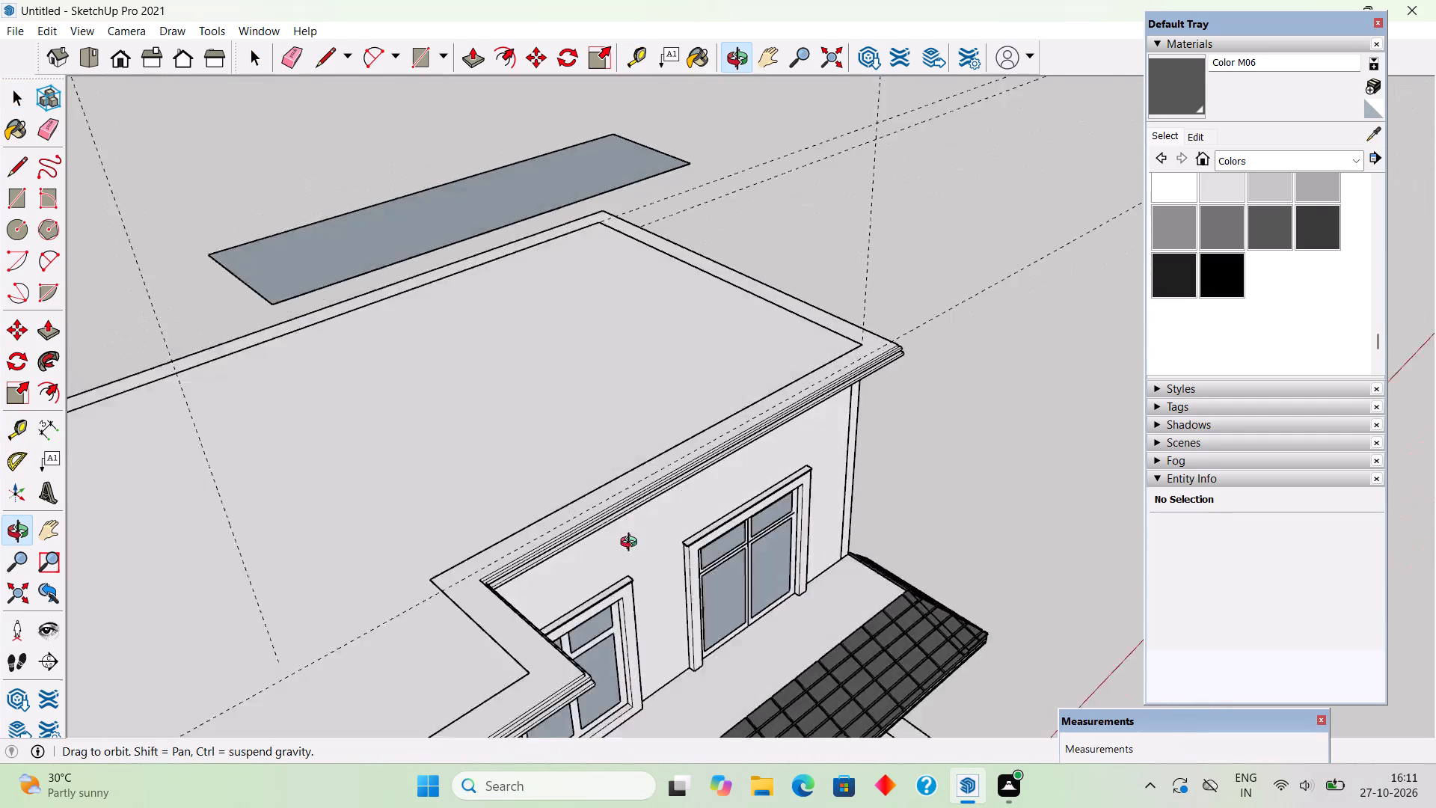
{"action": "middle_click_drag", "start_coordinate": [632, 544], "coordinate": [657, 554]}
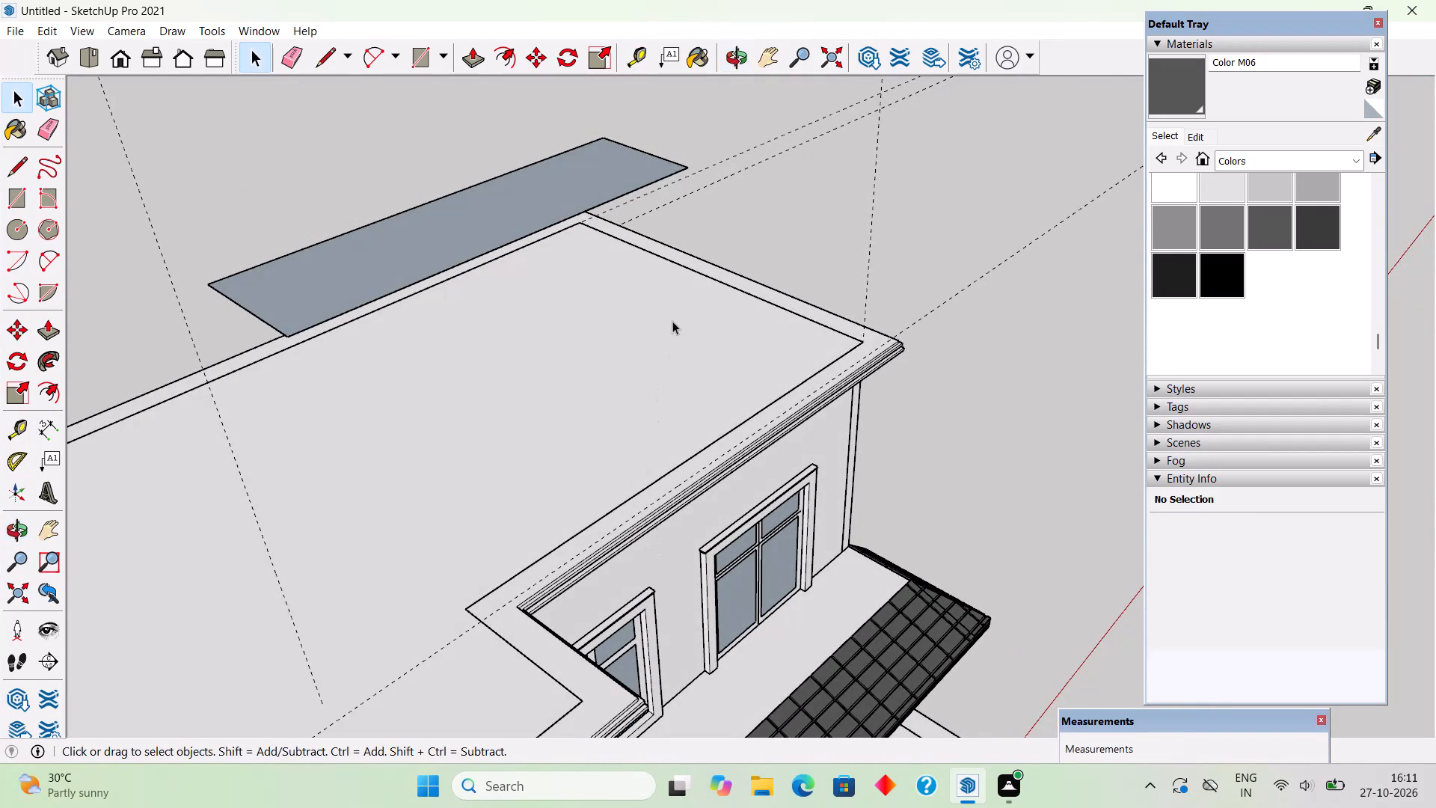
{"action": "key", "text": "l"}
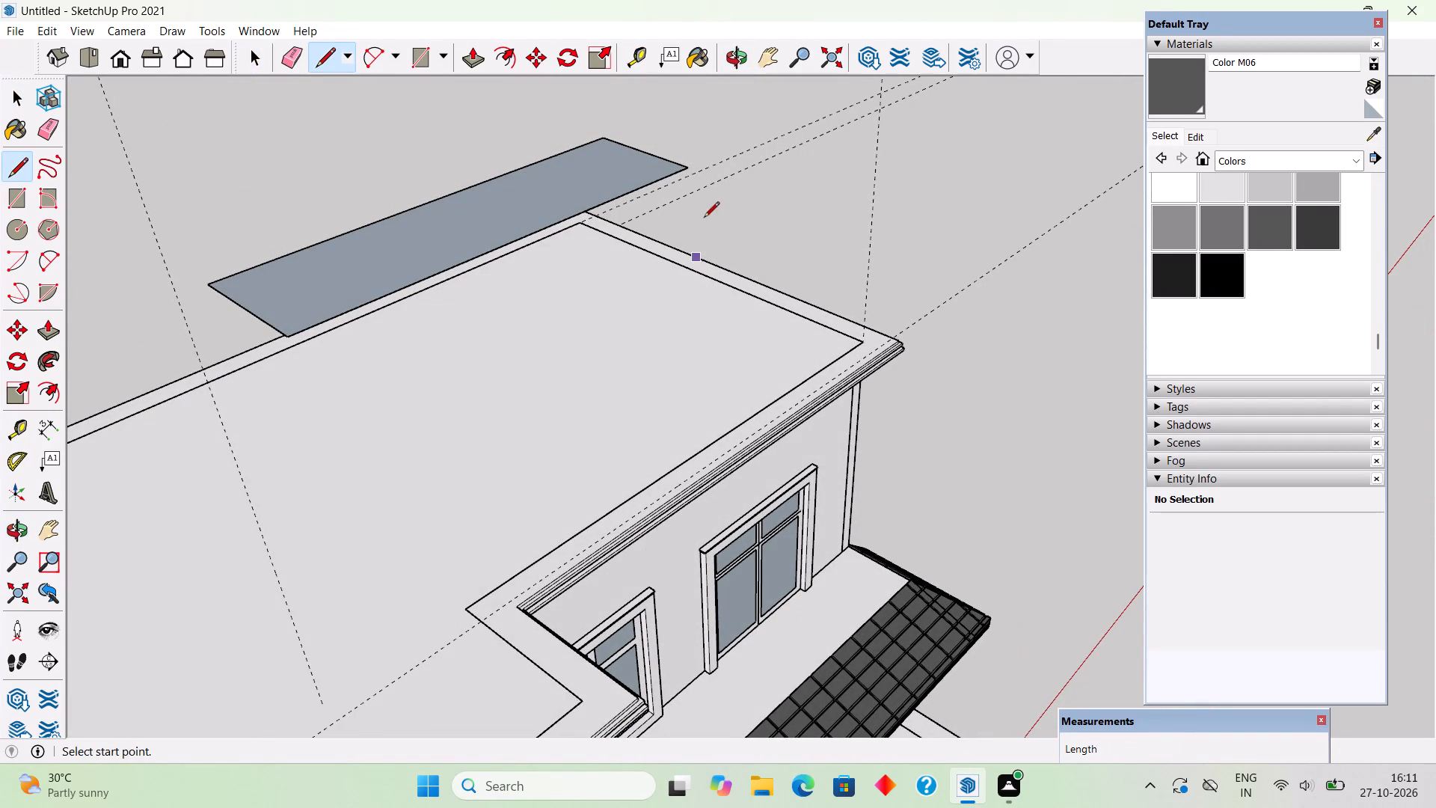
{"action": "left_click", "coordinate": [690, 165]}
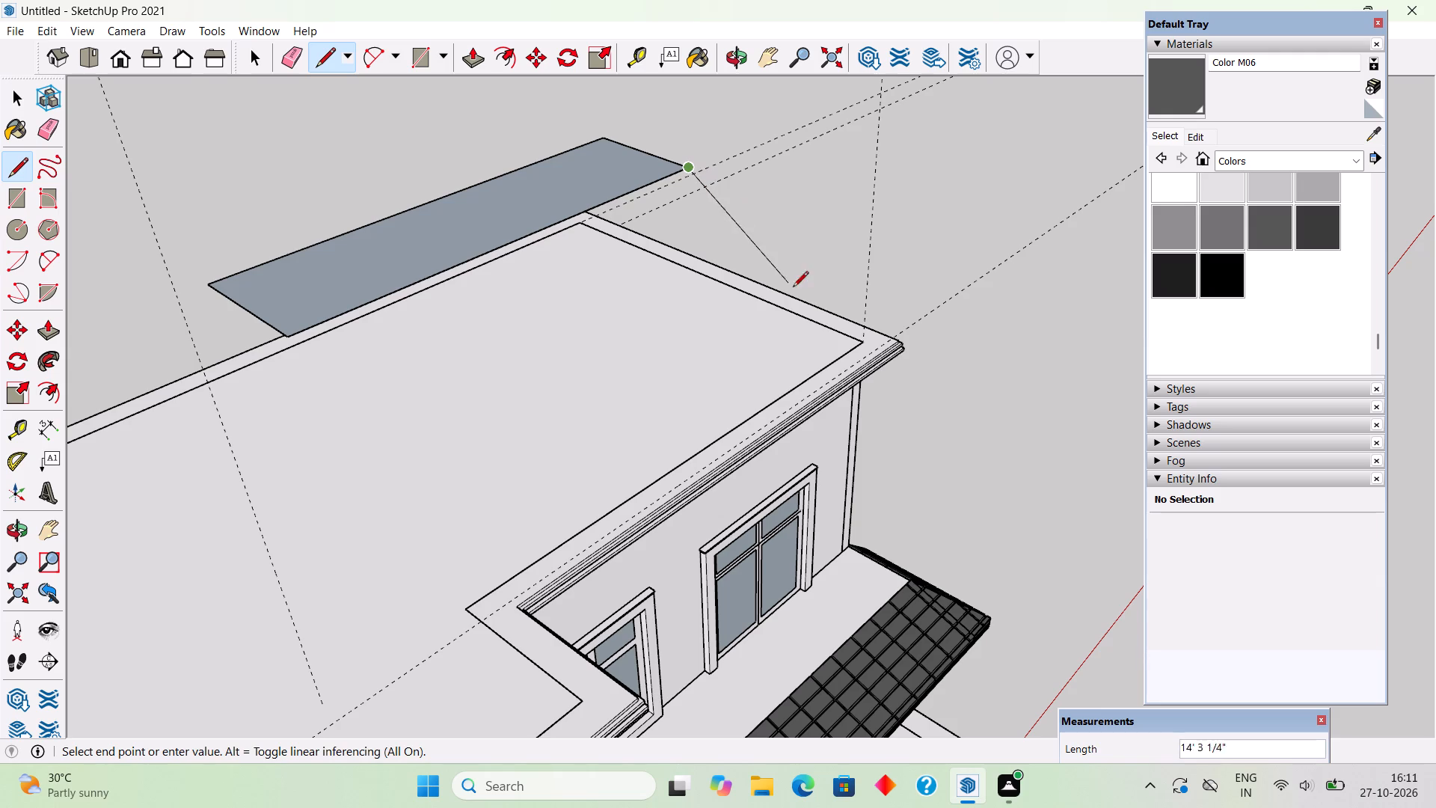
{"action": "left_click", "coordinate": [865, 335]}
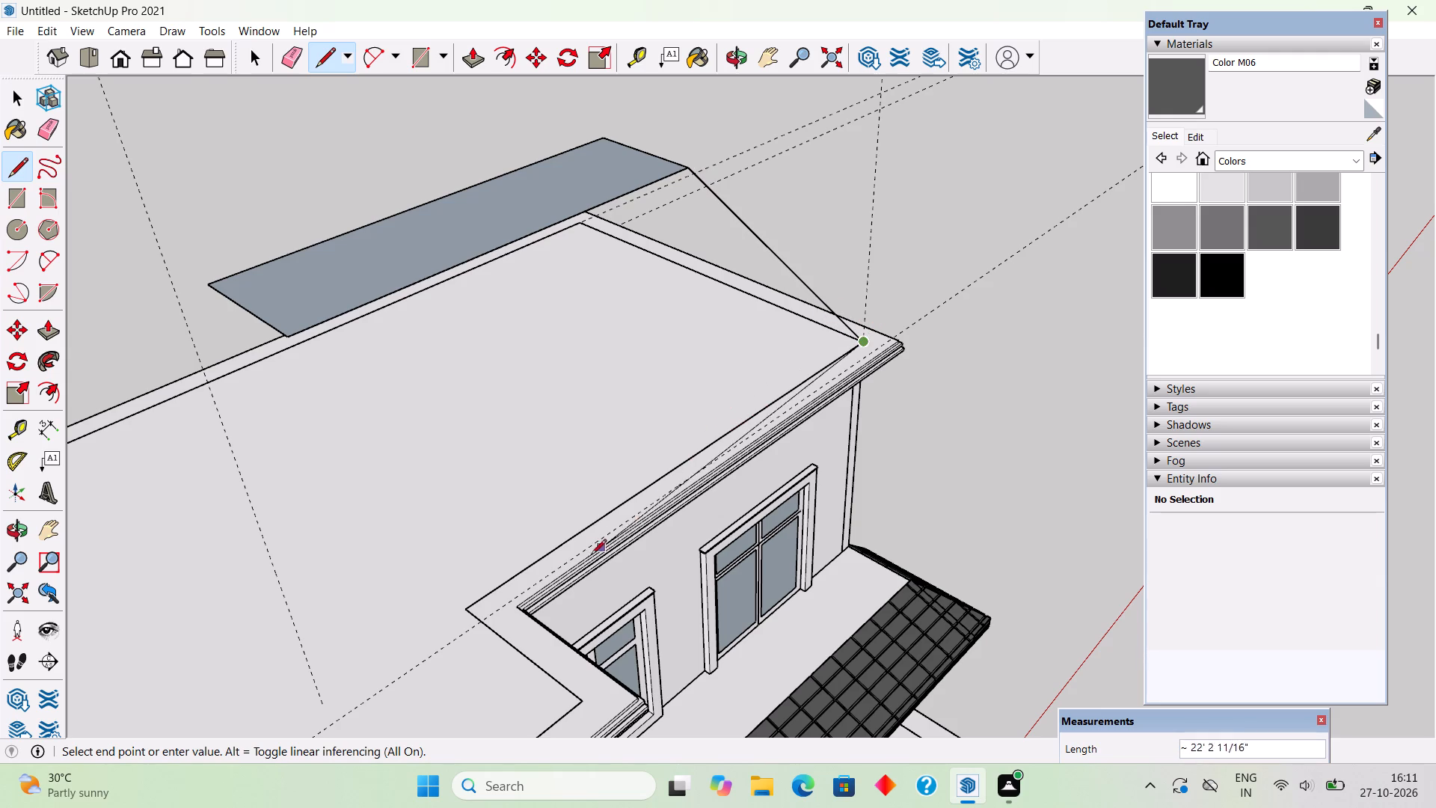
{"action": "left_click", "coordinate": [322, 702]}
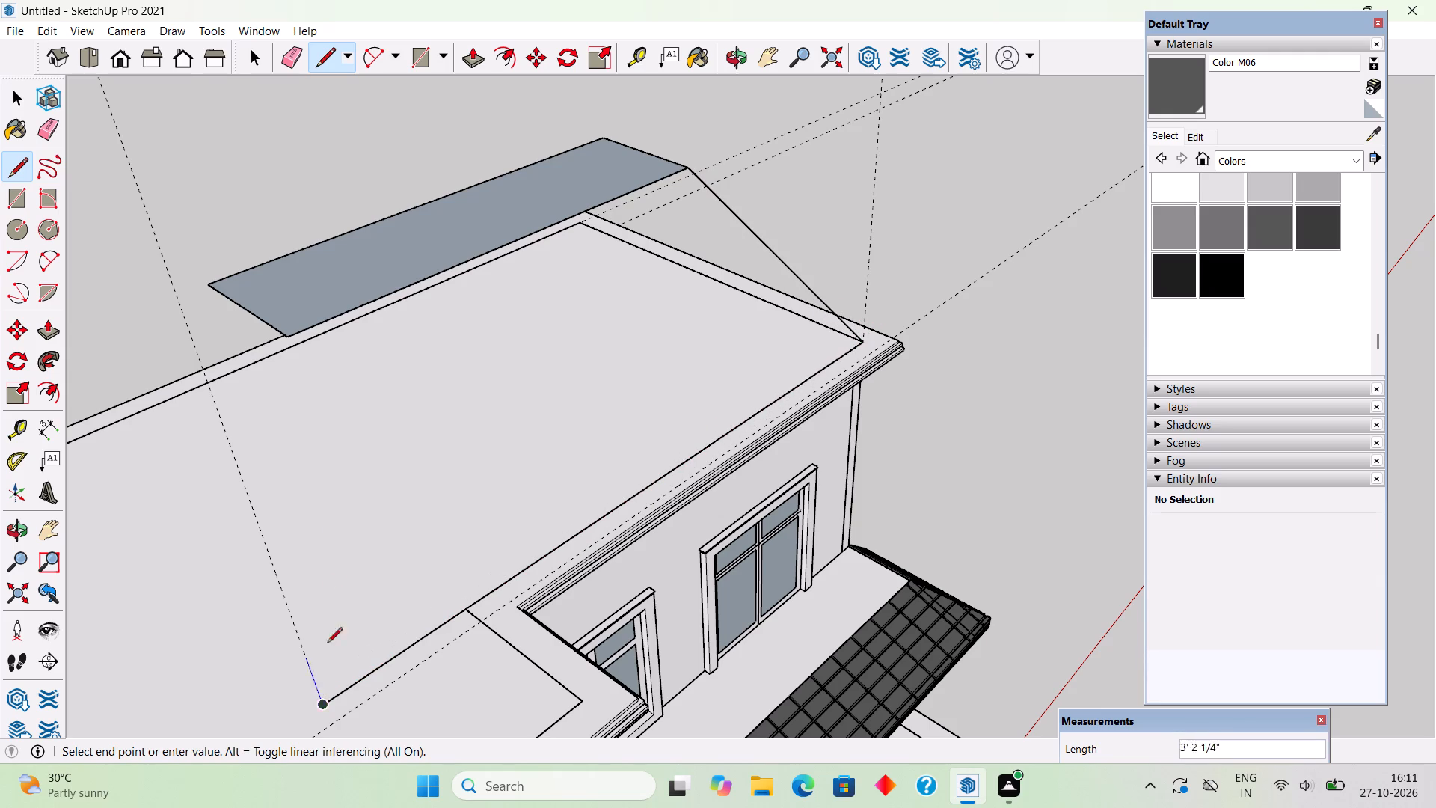
{"action": "left_click", "coordinate": [284, 337]}
Close the hip slope on the side-window end with lines from the raised rectangle's rear corner to both inner slab outline corners.
{"action": "middle_click_drag", "start_coordinate": [630, 374], "coordinate": [586, 341]}
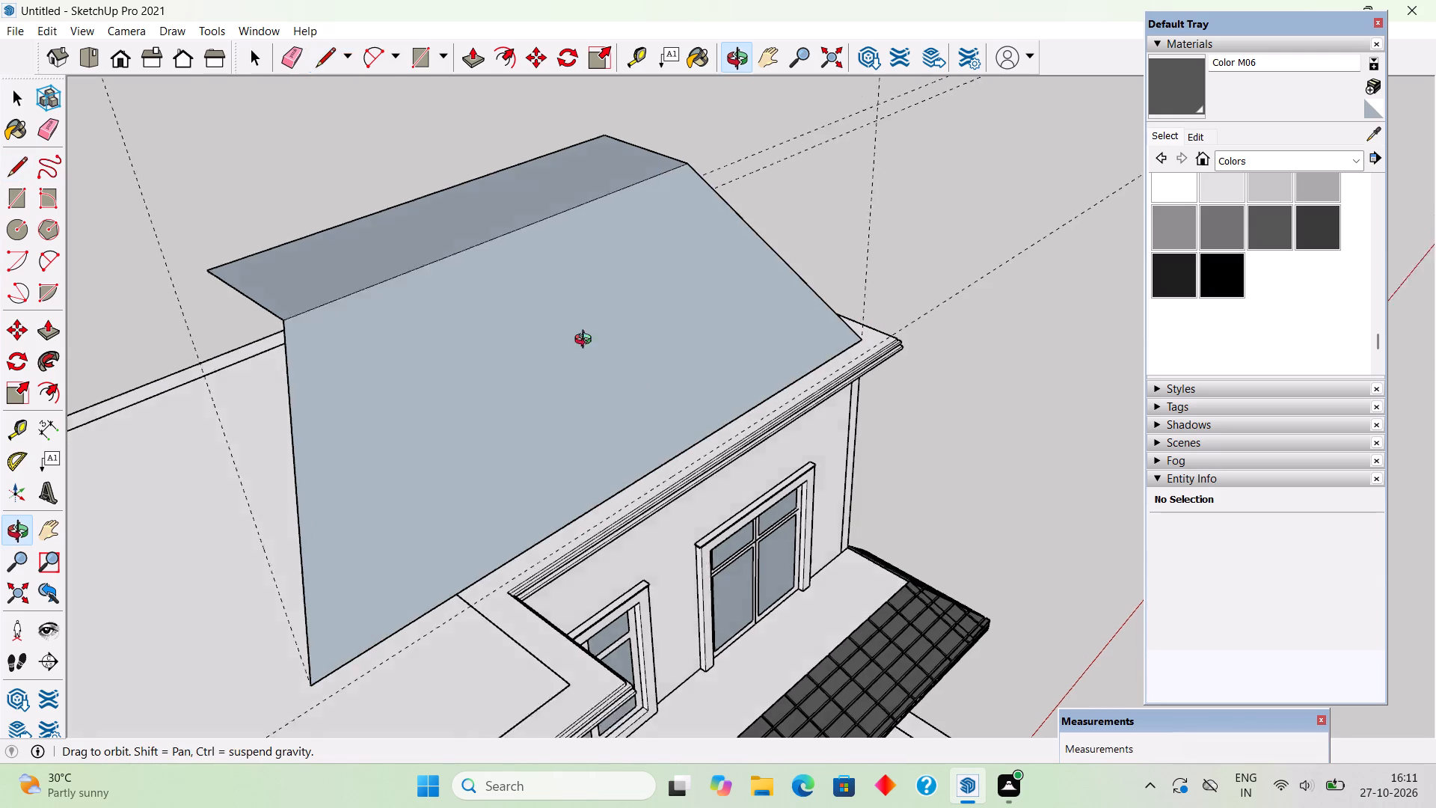
{"action": "middle_click_drag", "start_coordinate": [586, 341], "coordinate": [255, 310]}
{"action": "scroll", "coordinate": [260, 310], "scroll_direction": "down", "scroll_amount": 3}
{"action": "middle_click_drag", "start_coordinate": [803, 338], "coordinate": [350, 341]}
{"action": "middle_click_drag", "start_coordinate": [818, 284], "coordinate": [714, 296]}
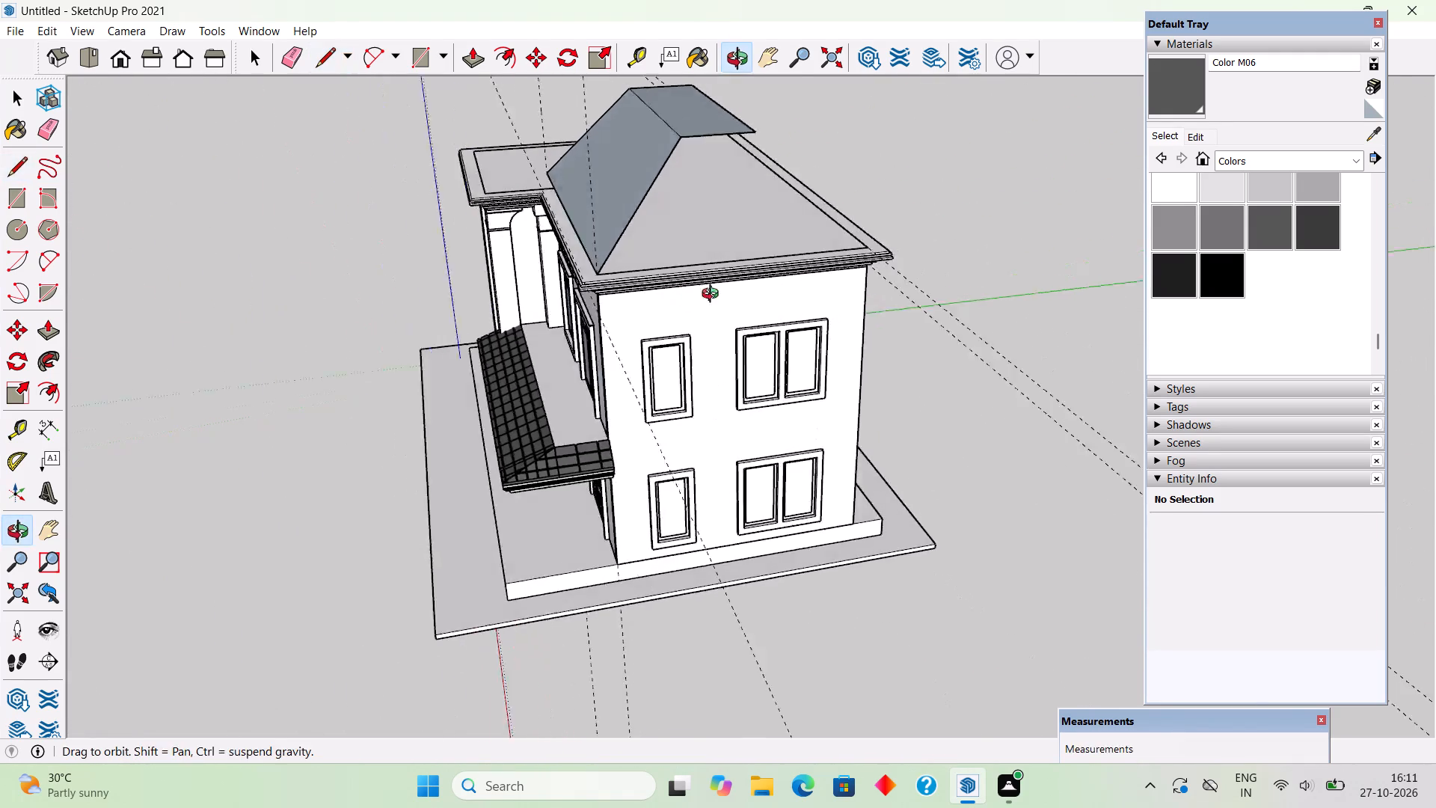
{"action": "middle_click_drag", "start_coordinate": [714, 296], "coordinate": [530, 333]}
{"action": "left_click", "coordinate": [739, 144]}
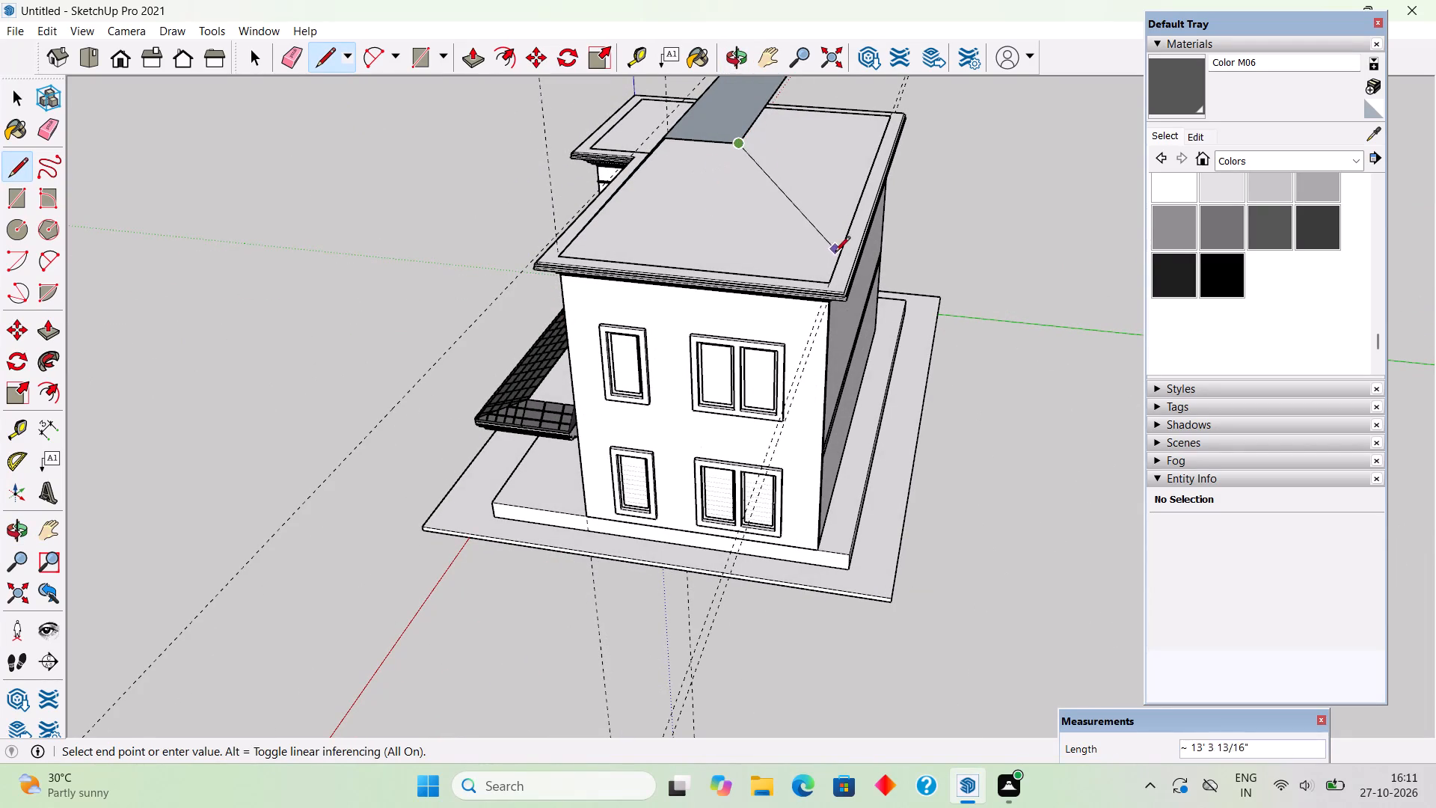
{"action": "left_click", "coordinate": [829, 279]}
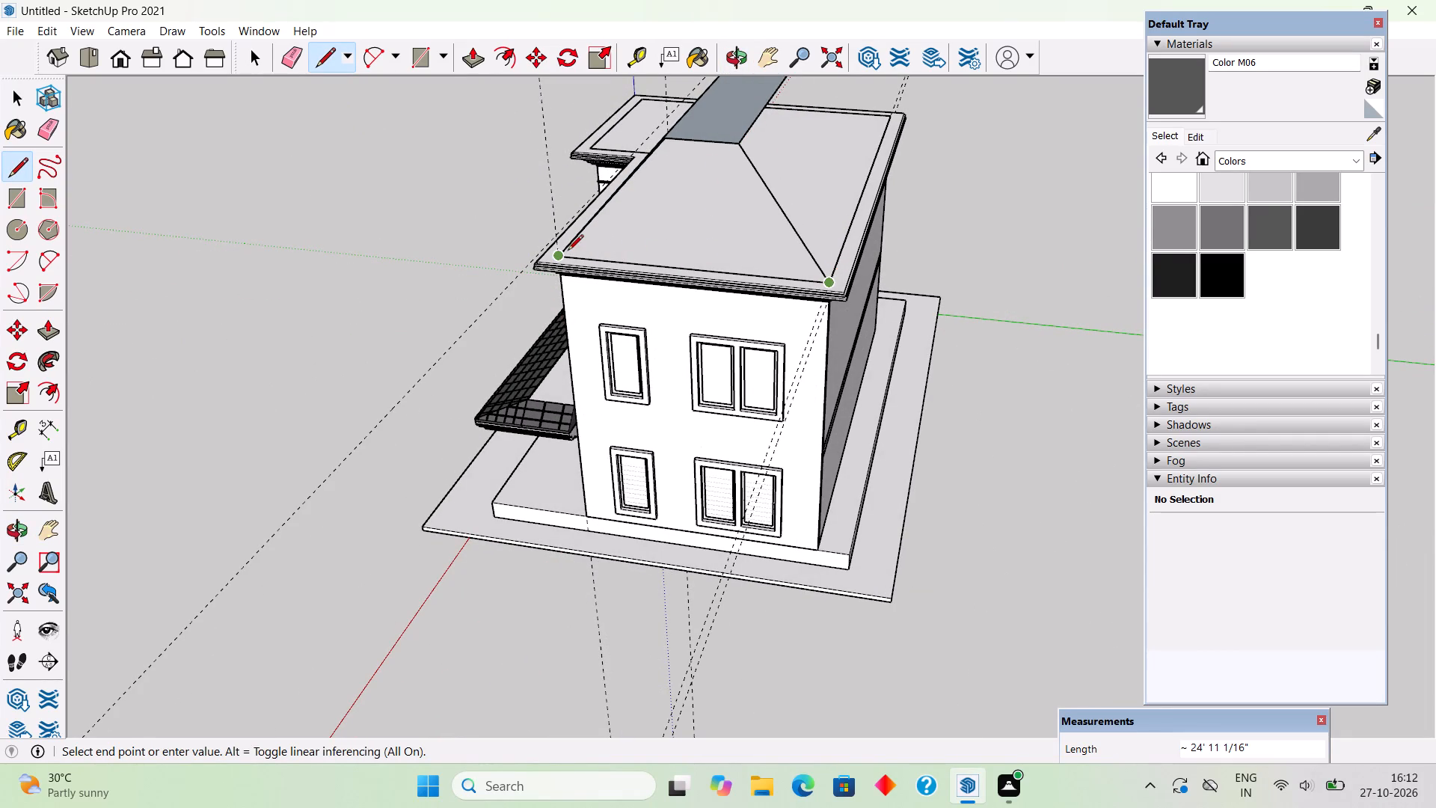
{"action": "left_click", "coordinate": [568, 251]}
Place a guide across the flat roof, 10' in from the inner outline's far end edge, through the front slope's lower corner.
{"action": "middle_click_drag", "start_coordinate": [985, 332], "coordinate": [407, 326]}
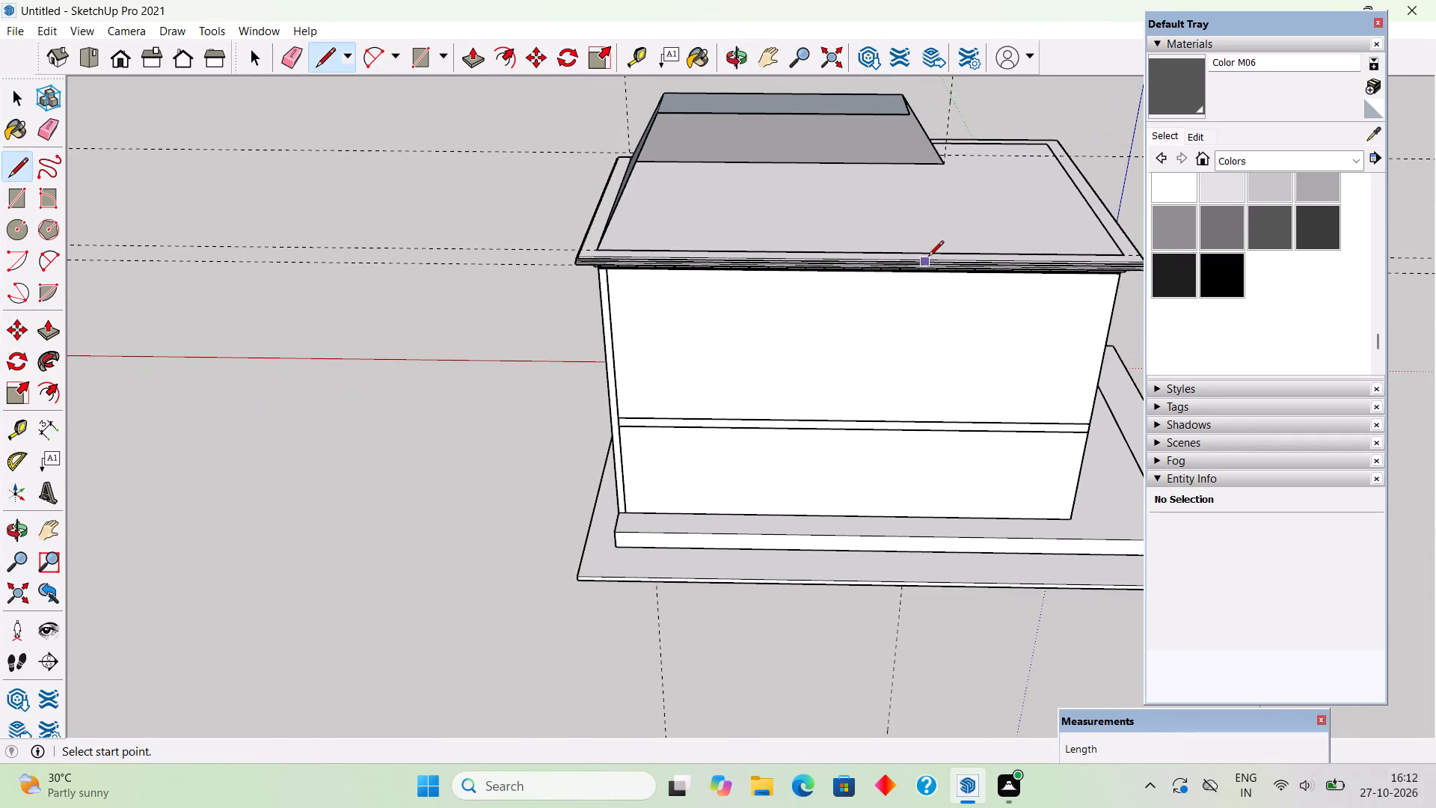
{"action": "middle_click_drag", "start_coordinate": [918, 287], "coordinate": [791, 350]}
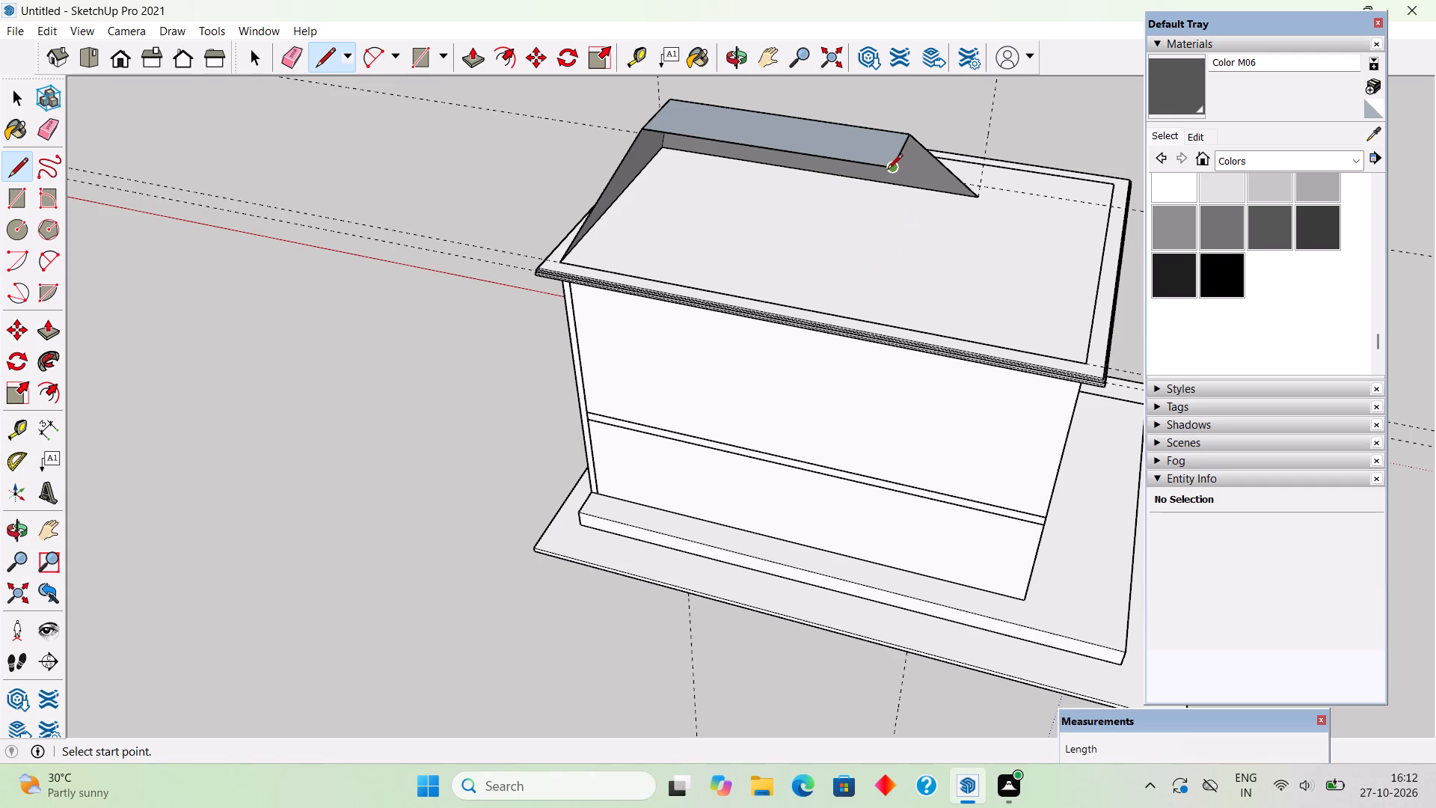
{"action": "key", "text": "t"}
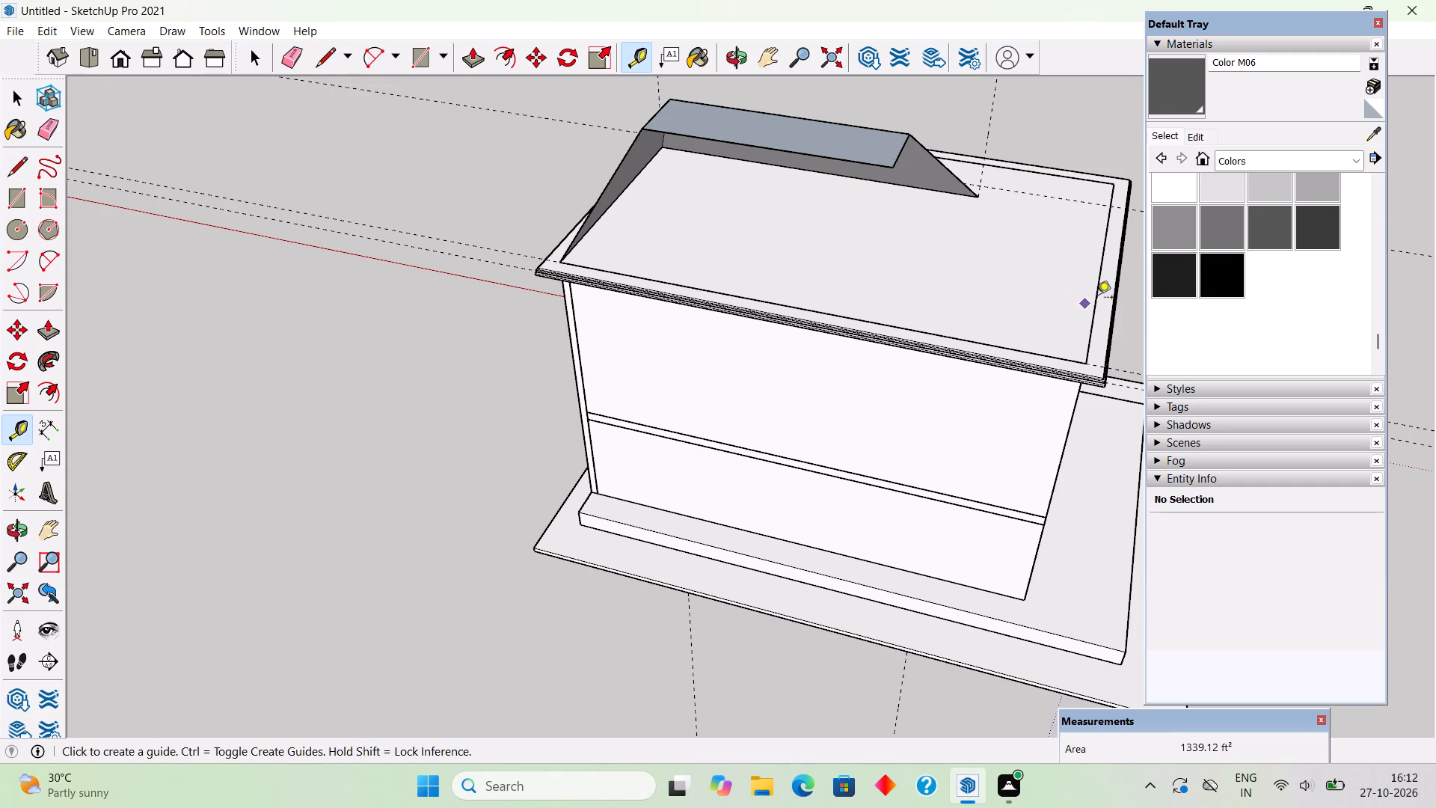
{"action": "left_click", "coordinate": [1097, 299]}
{"action": "key", "text": "t"}
{"action": "left_click", "coordinate": [1097, 273]}
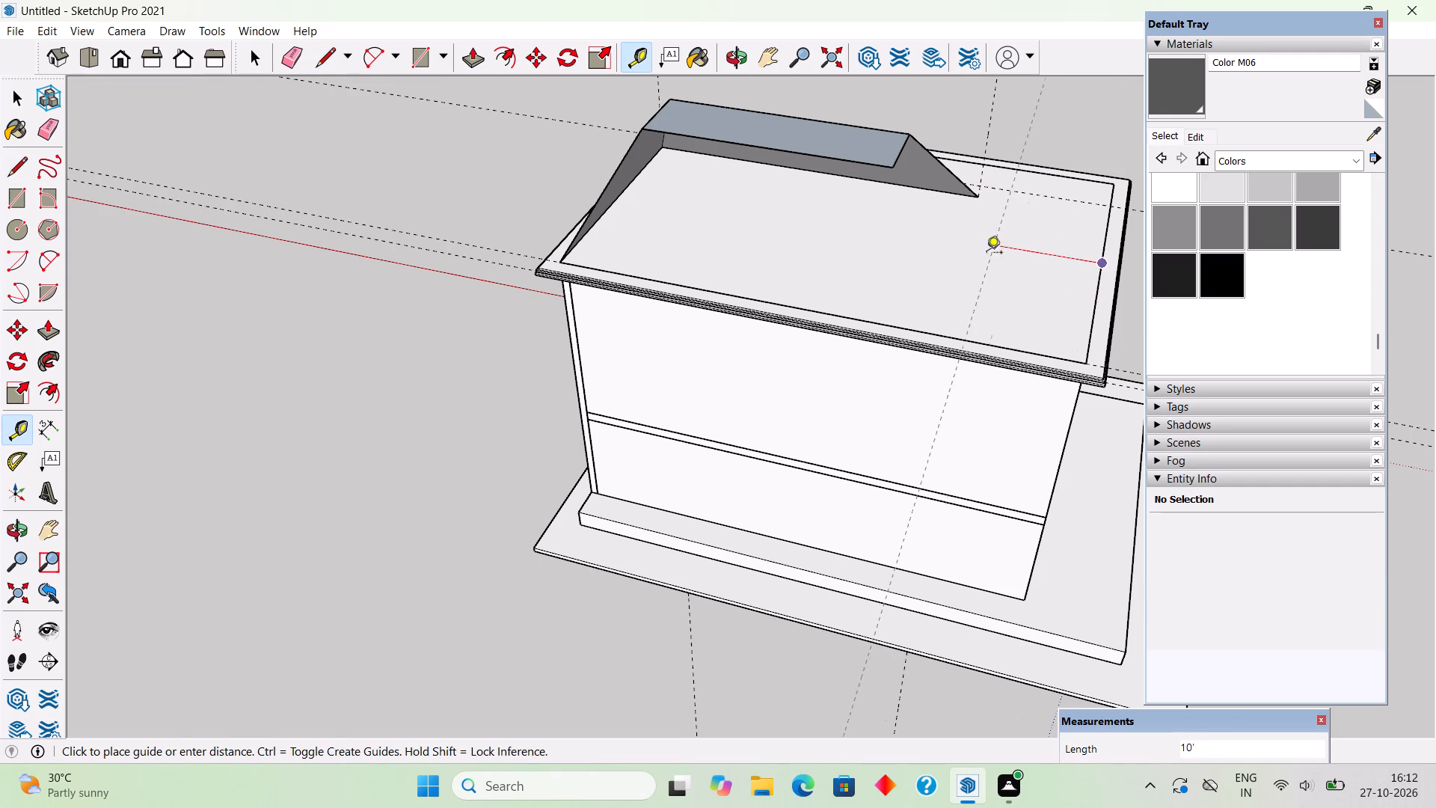
{"action": "left_click", "coordinate": [980, 198]}
Draw the rear roof slope from the raised rectangle's free rear corner to the 10' guide, and along the rear outline for 35'.
{"action": "middle_click_drag", "start_coordinate": [1021, 304], "coordinate": [1093, 397]}
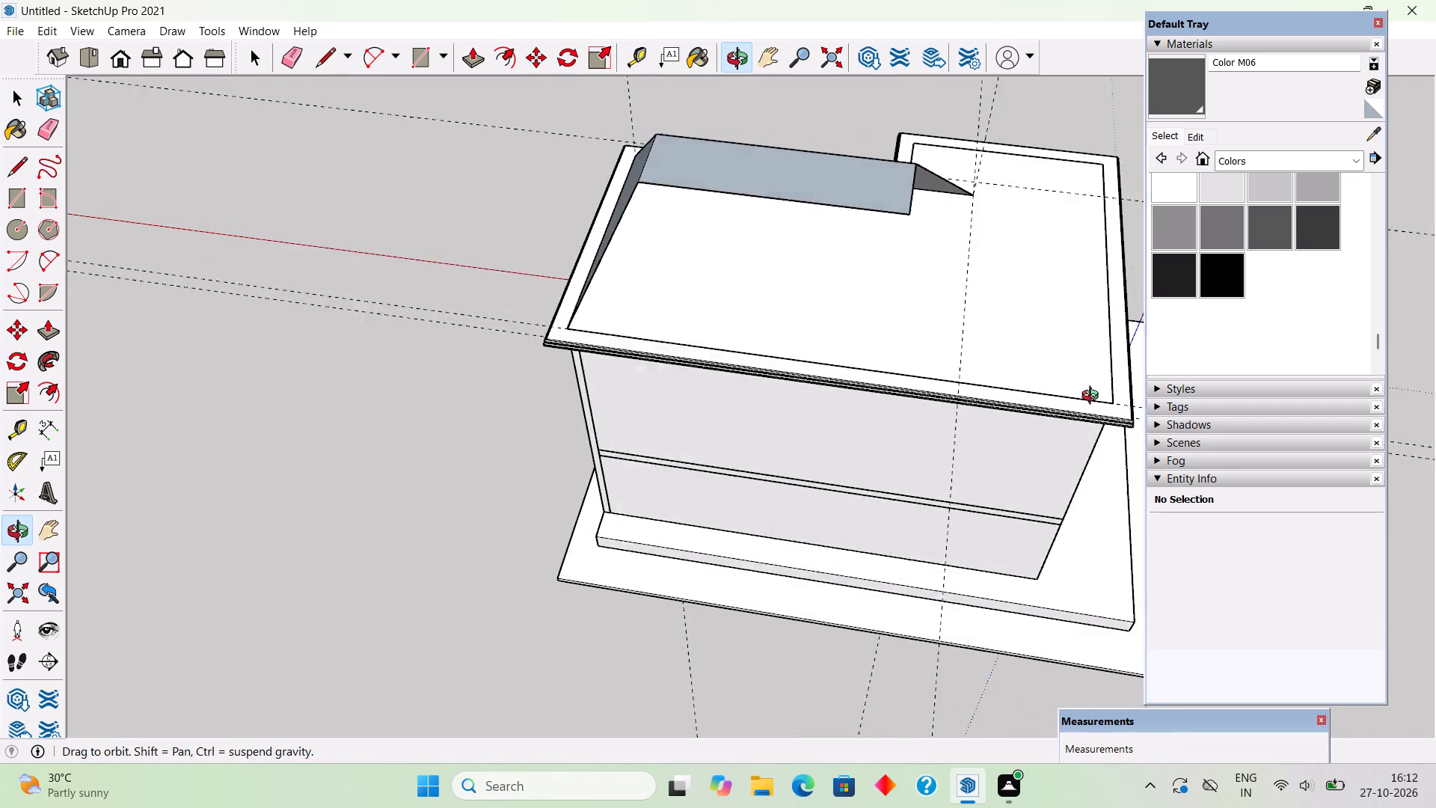
{"action": "middle_click_drag", "start_coordinate": [1093, 397], "coordinate": [1124, 420]}
{"action": "key", "text": "l"}
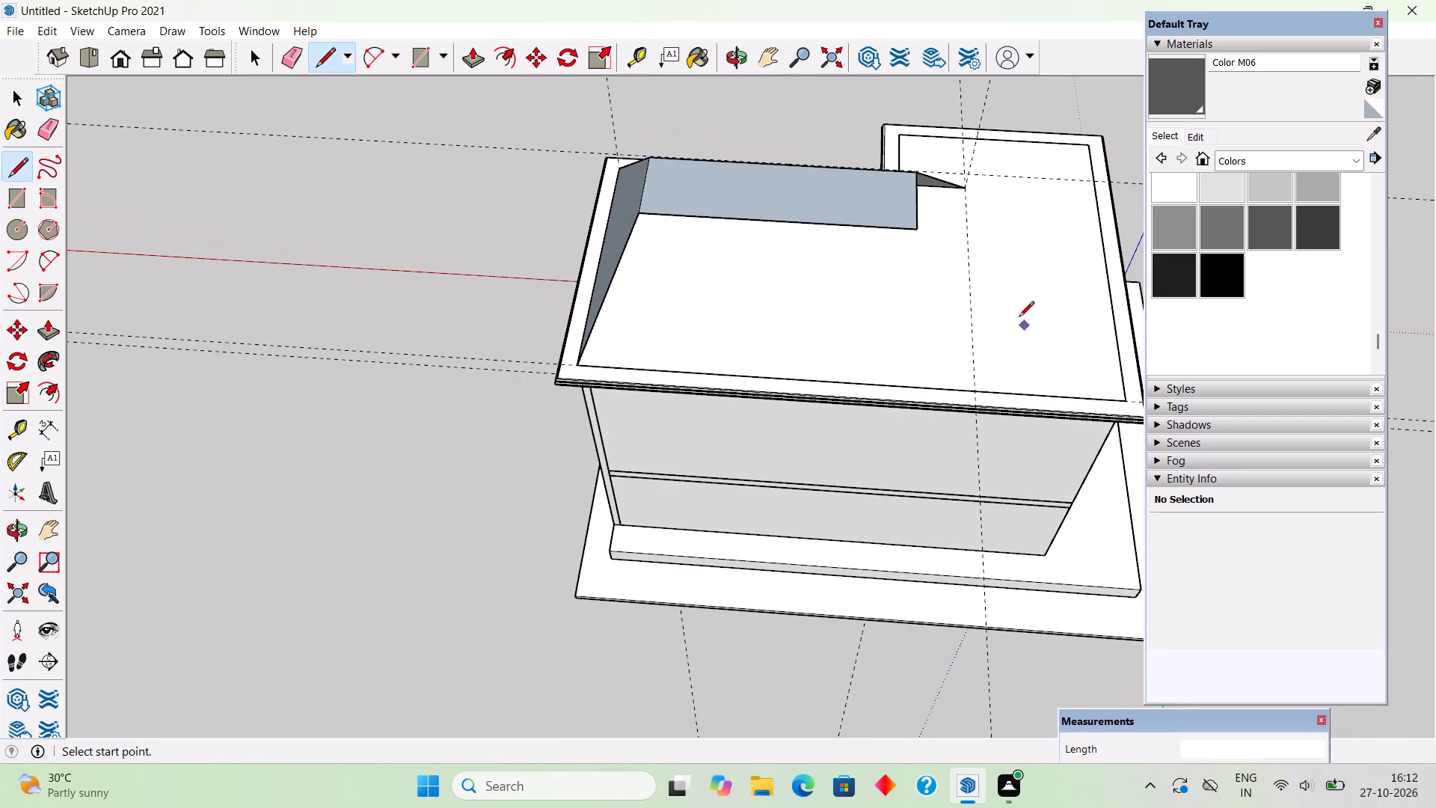
{"action": "left_click", "coordinate": [919, 229]}
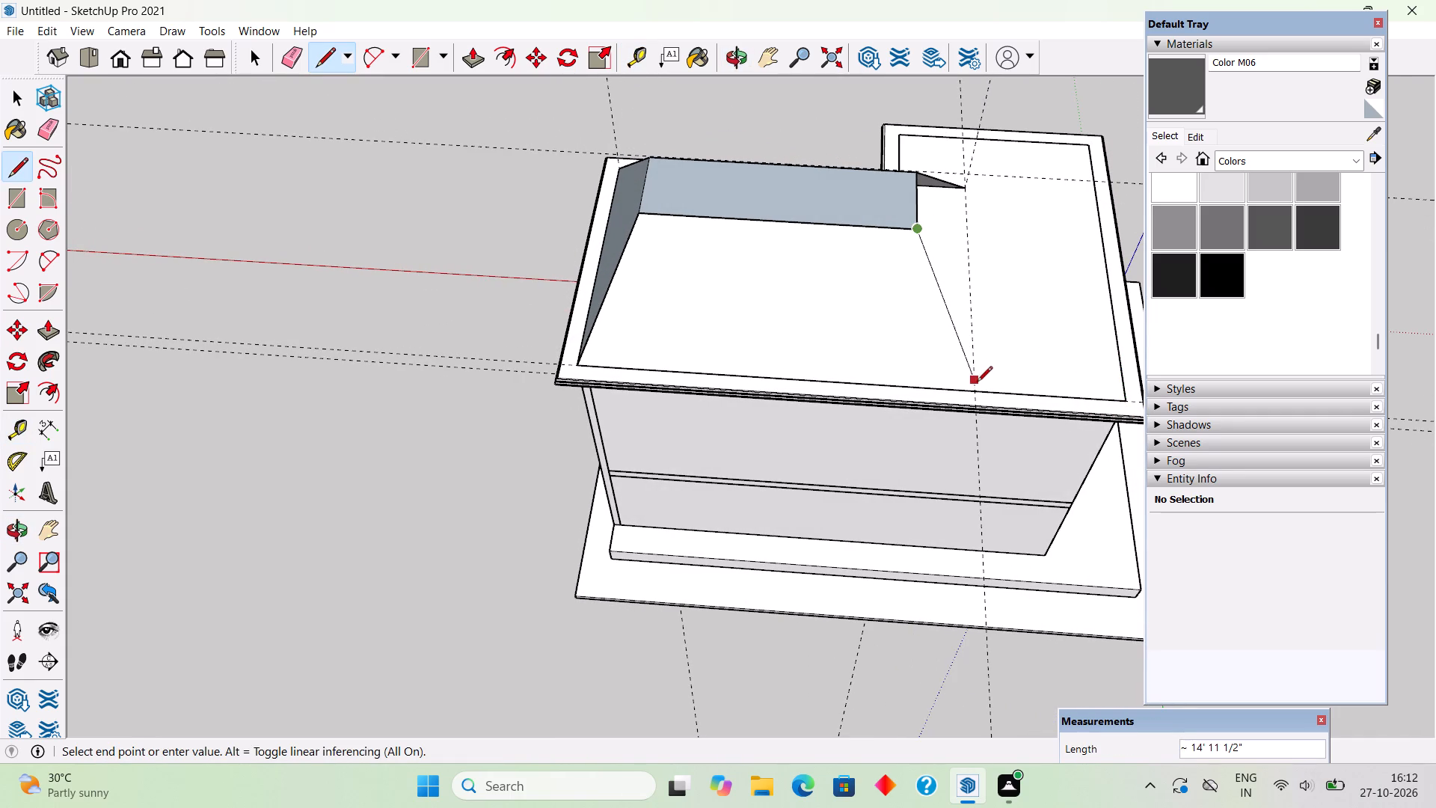
{"action": "left_click", "coordinate": [977, 391]}
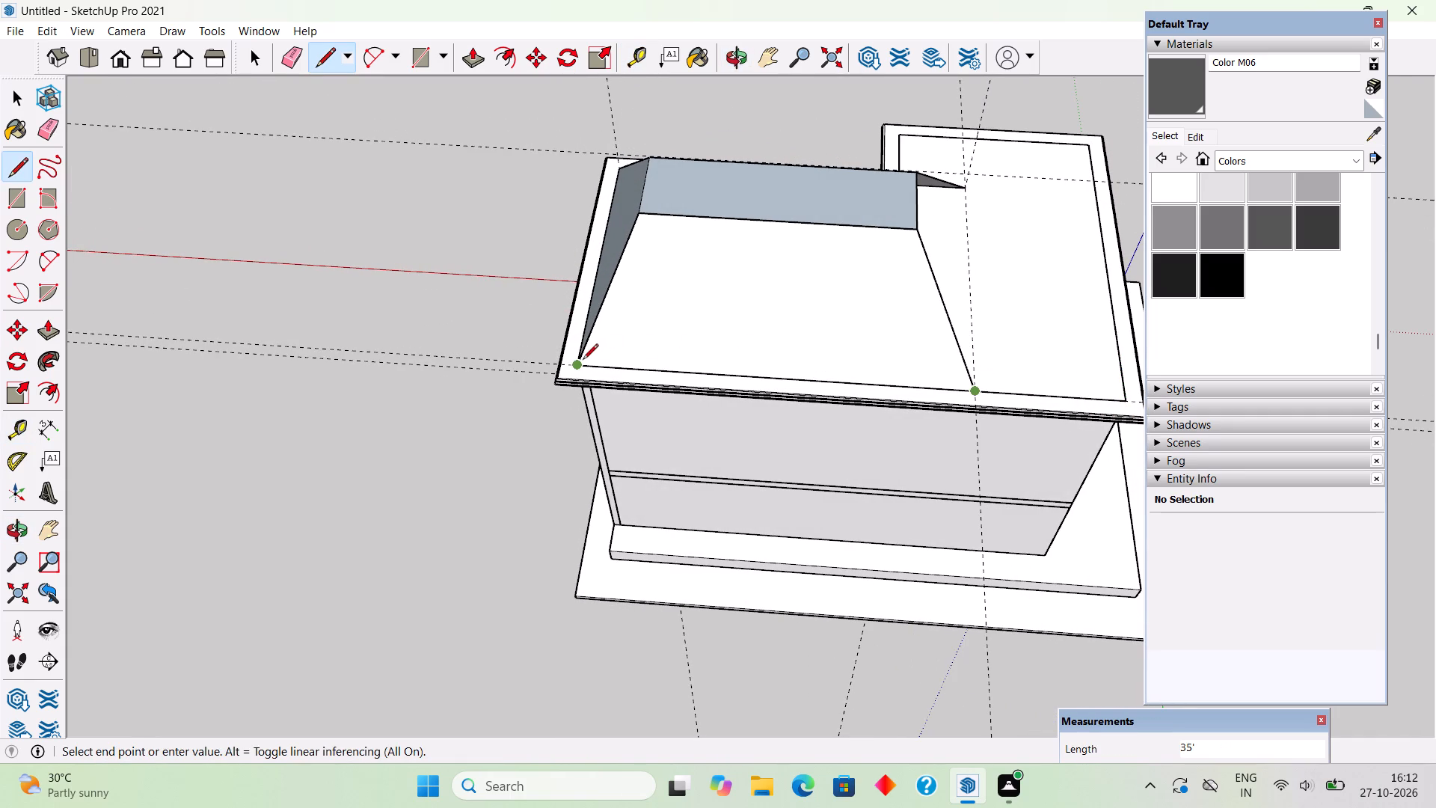
{"action": "left_click", "coordinate": [583, 361]}
Close the remaining hip slope with a base line along the 10' guide between the rear and front slopes' lower corners.
{"action": "middle_click_drag", "start_coordinate": [1053, 286], "coordinate": [598, 269]}
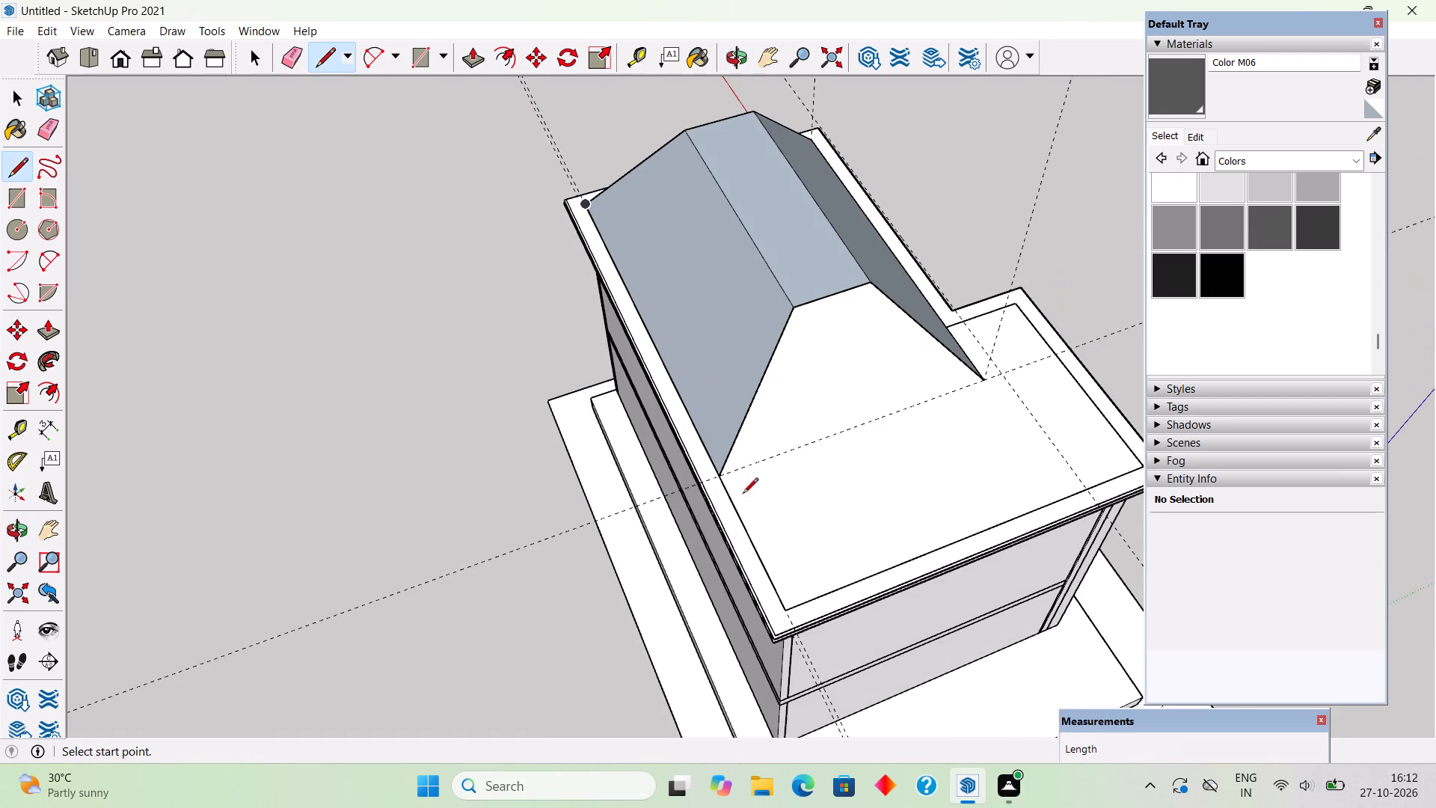
{"action": "scroll", "coordinate": [741, 504], "scroll_direction": "up", "scroll_amount": 3}
{"action": "left_click", "coordinate": [709, 464]}
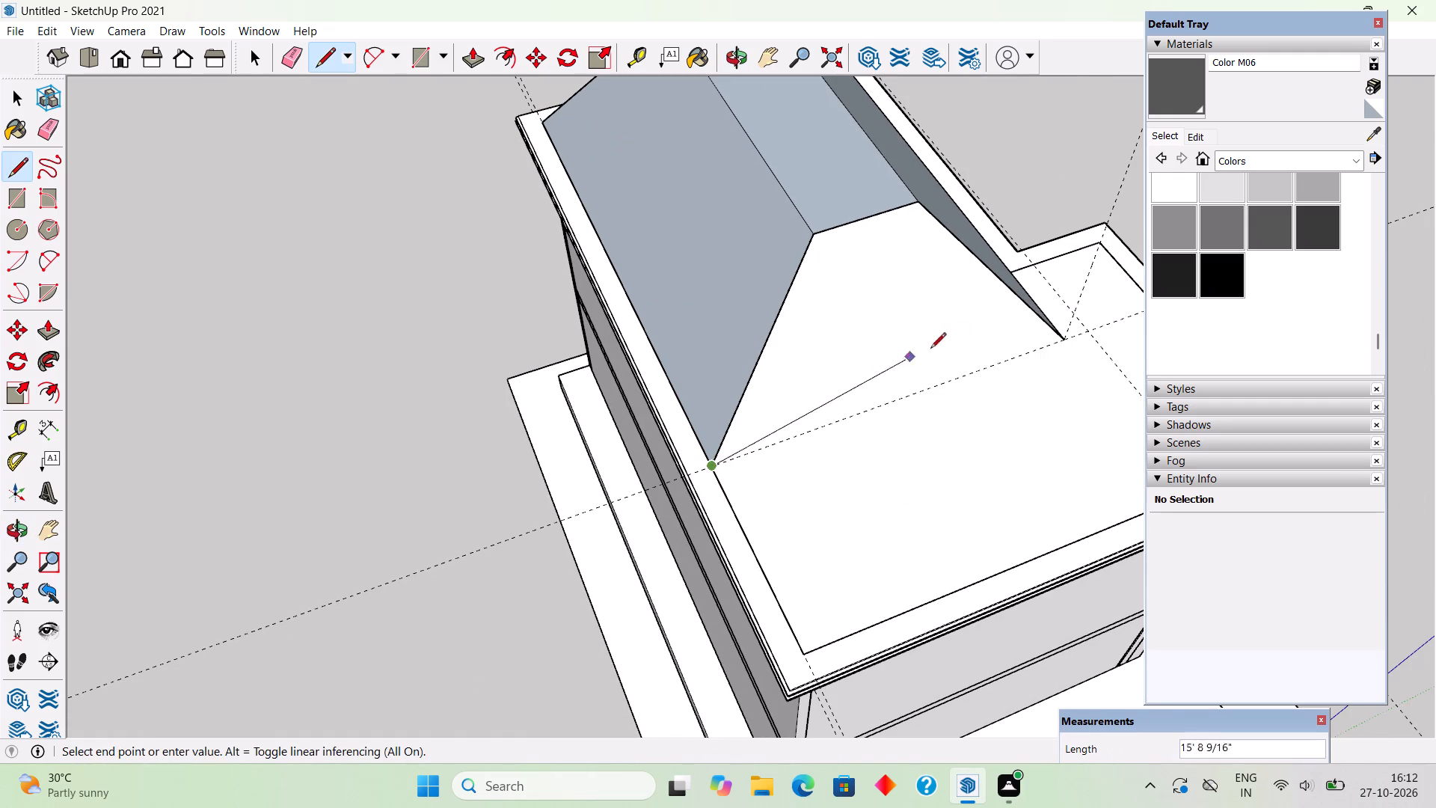
{"action": "left_click", "coordinate": [1061, 337]}
{"action": "key", "text": "space"}
{"action": "scroll", "coordinate": [1061, 337], "scroll_direction": "down", "scroll_amount": 3}
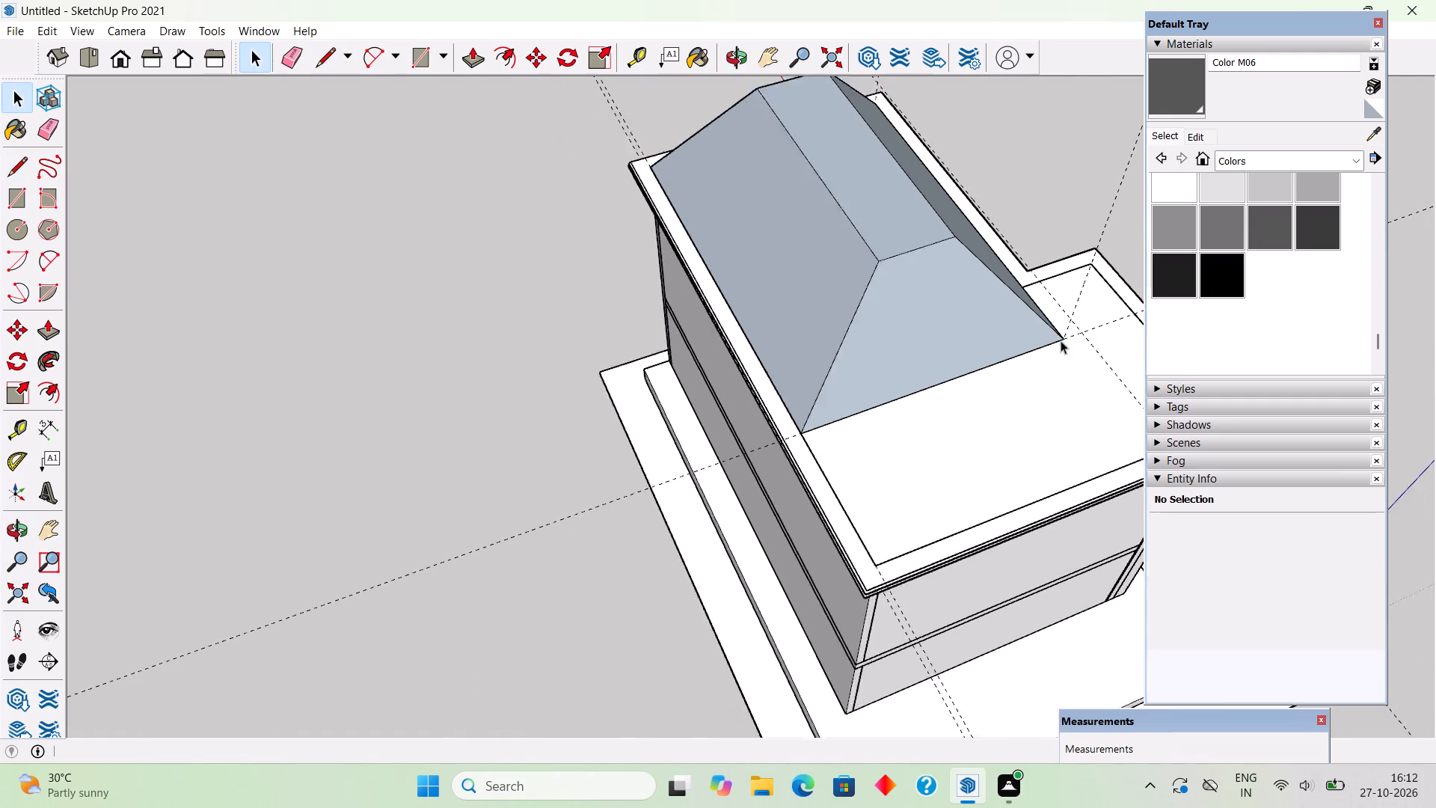
{"action": "scroll", "coordinate": [1061, 340], "scroll_direction": "down", "scroll_amount": 2}
{"action": "middle_click_drag", "start_coordinate": [922, 302], "coordinate": [1214, 128]}
{"action": "middle_click_drag", "start_coordinate": [874, 335], "coordinate": [1231, 296]}
{"action": "middle_click_drag", "start_coordinate": [1015, 320], "coordinate": [1212, 319]}
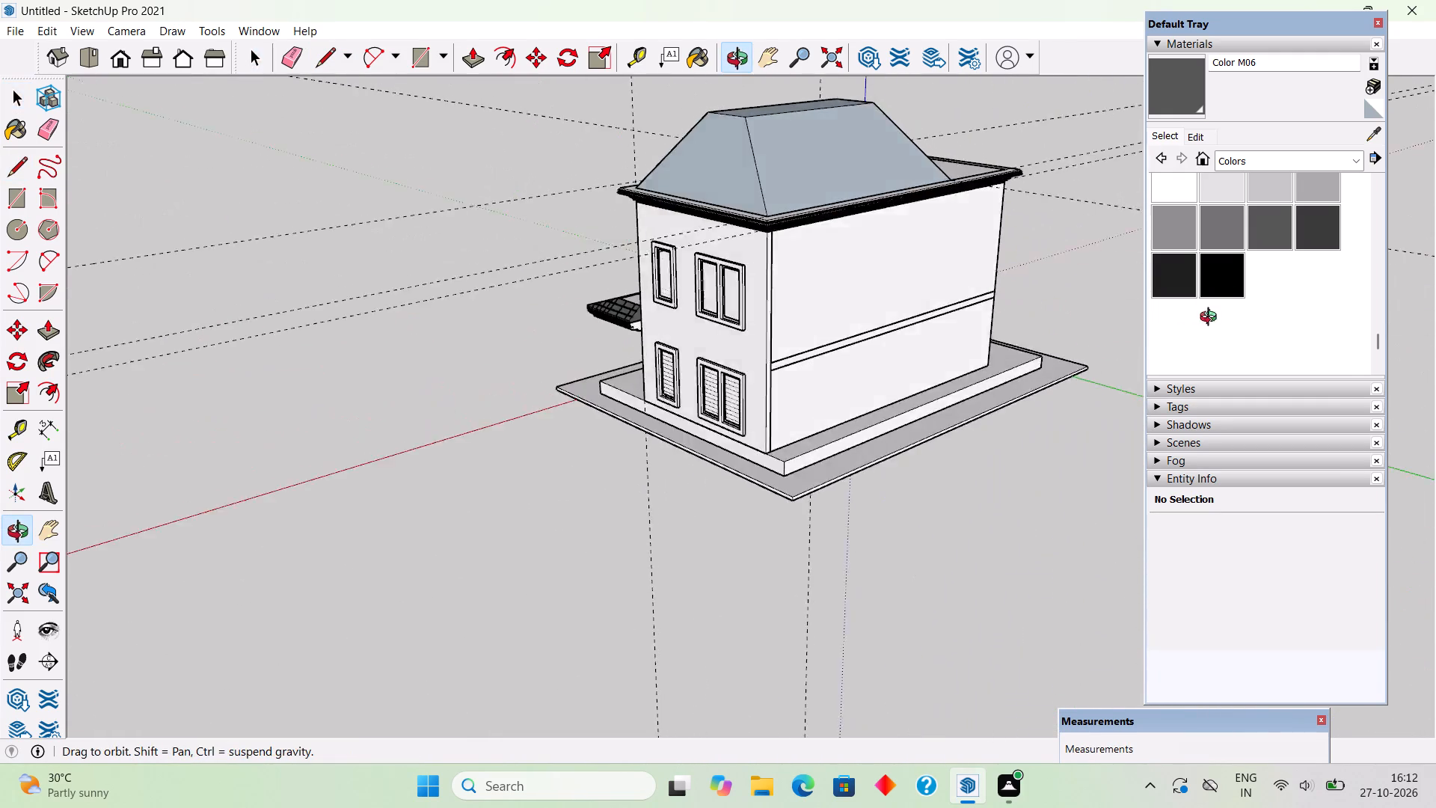
Examine the completed hipped roof from the rear, the side-window end and the front of the house.
{"action": "middle_click_drag", "start_coordinate": [1212, 319], "coordinate": [1341, 390]}
{"action": "middle_click_drag", "start_coordinate": [816, 341], "coordinate": [1079, 469]}
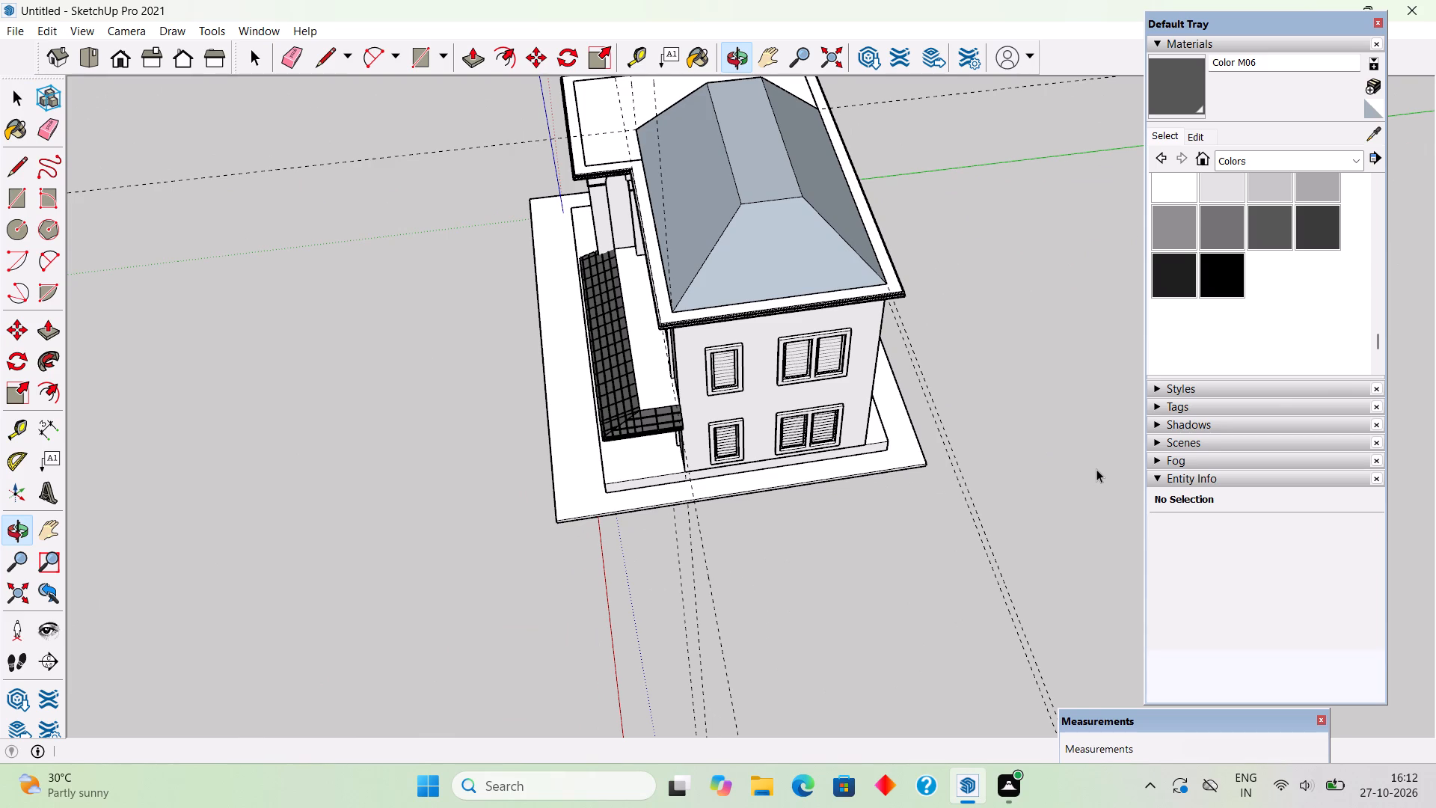
{"action": "middle_click_drag", "start_coordinate": [729, 360], "coordinate": [752, 359]}
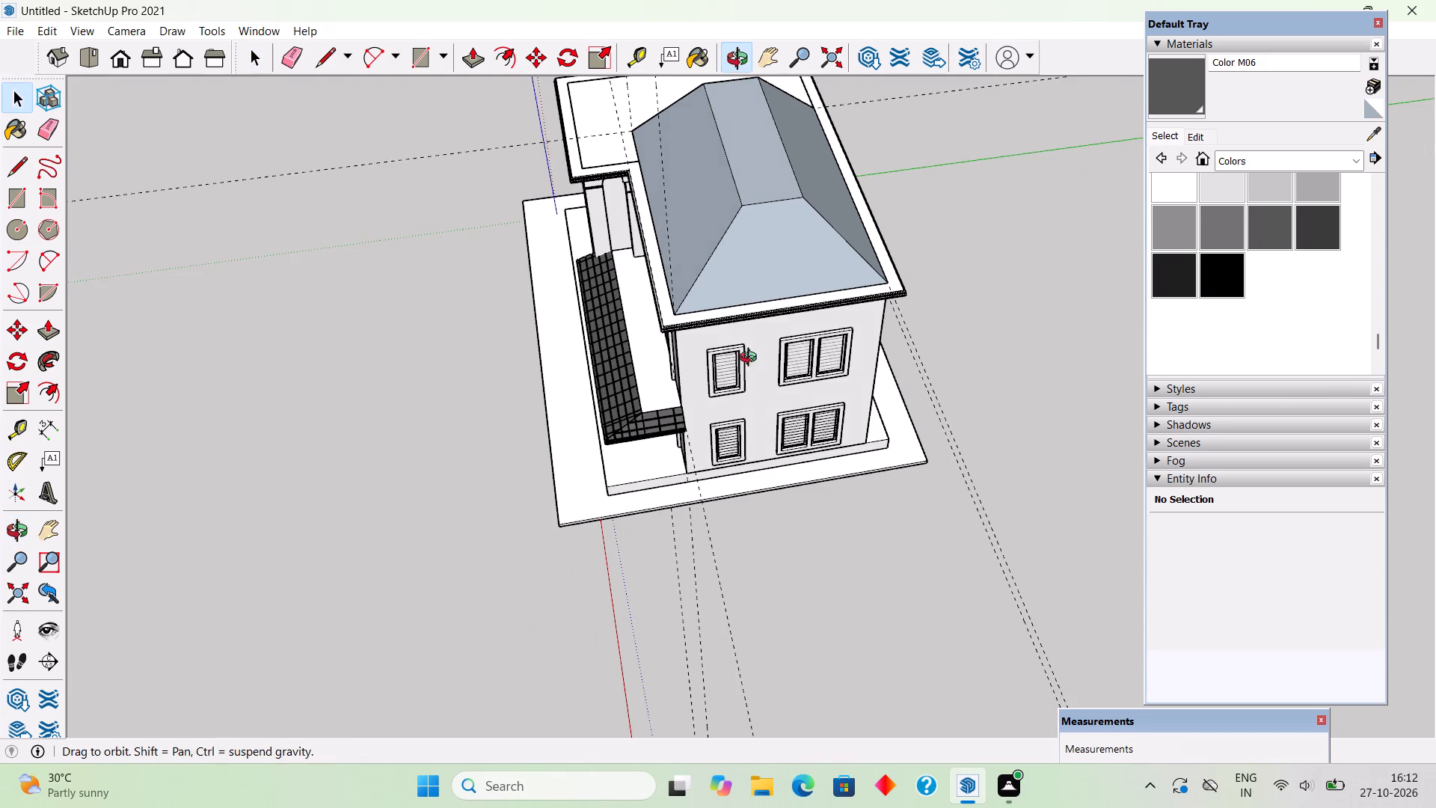
{"action": "middle_click_drag", "start_coordinate": [752, 359], "coordinate": [1144, 280]}
{"action": "middle_click_drag", "start_coordinate": [806, 352], "coordinate": [1105, 78]}
{"action": "middle_click_drag", "start_coordinate": [672, 227], "coordinate": [549, 251]}
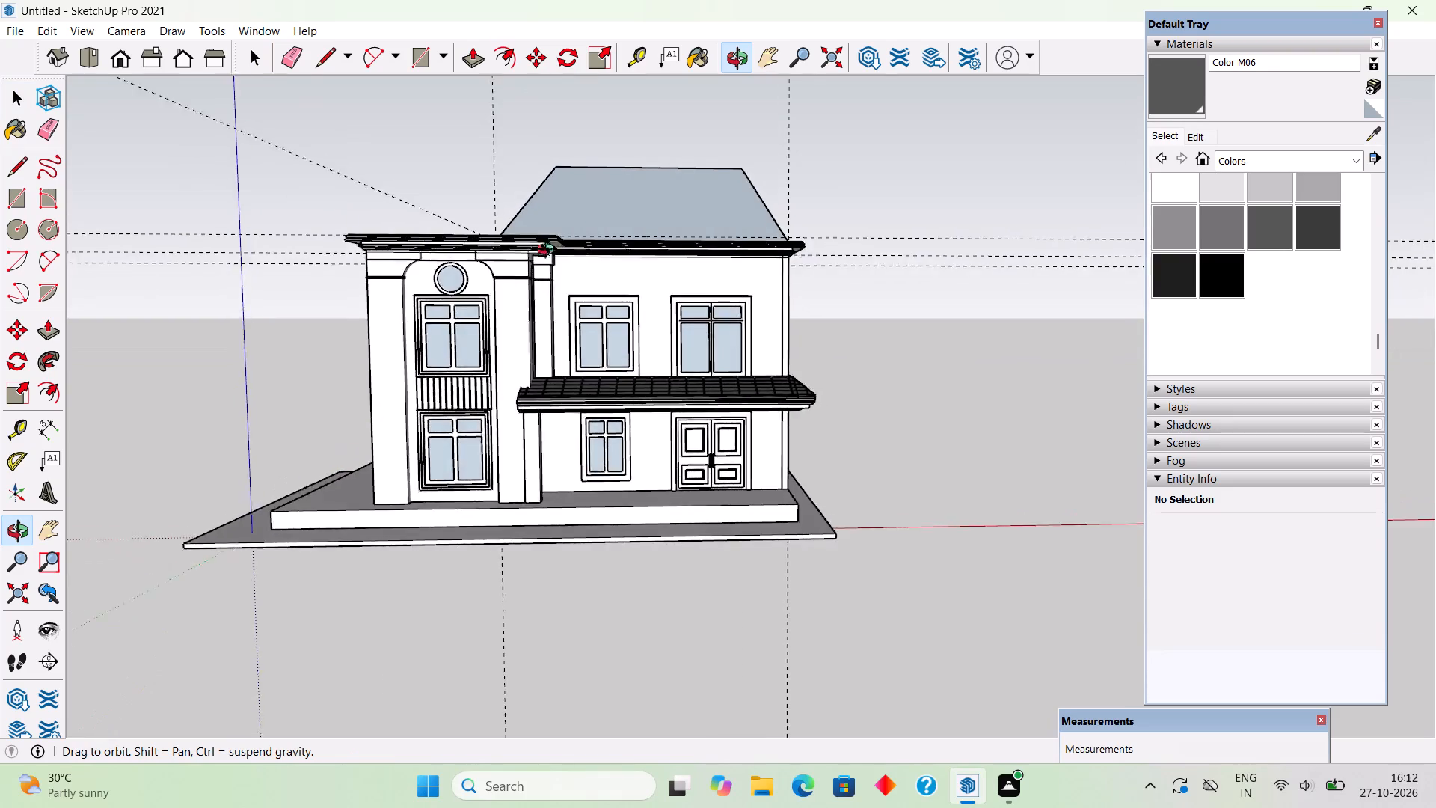
{"action": "middle_click_drag", "start_coordinate": [549, 251], "coordinate": [560, 345]}
{"action": "scroll", "coordinate": [490, 180], "scroll_direction": "up", "scroll_amount": 3}
{"action": "middle_click_drag", "start_coordinate": [687, 243], "coordinate": [727, 158]}
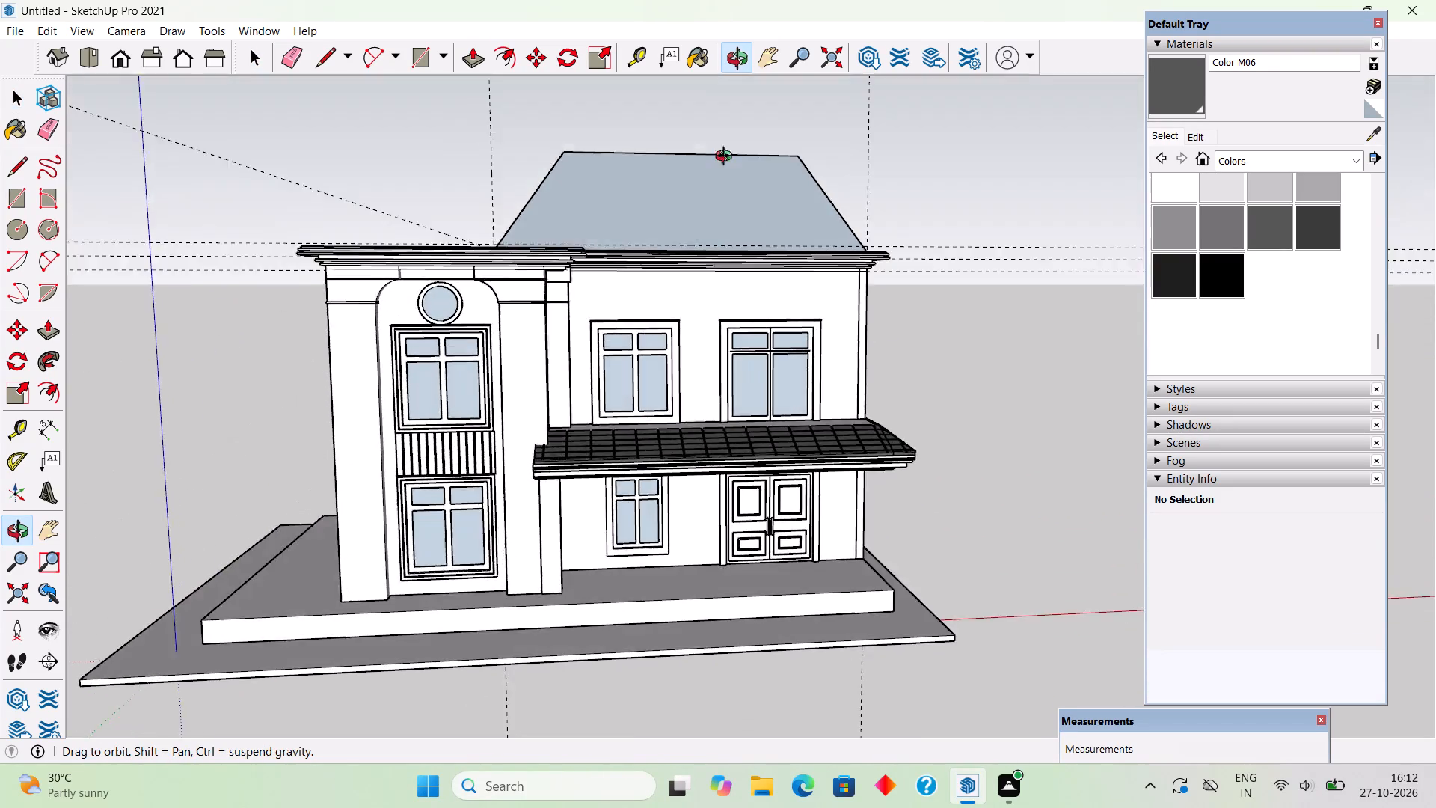
{"action": "middle_click_drag", "start_coordinate": [727, 158], "coordinate": [719, 126]}
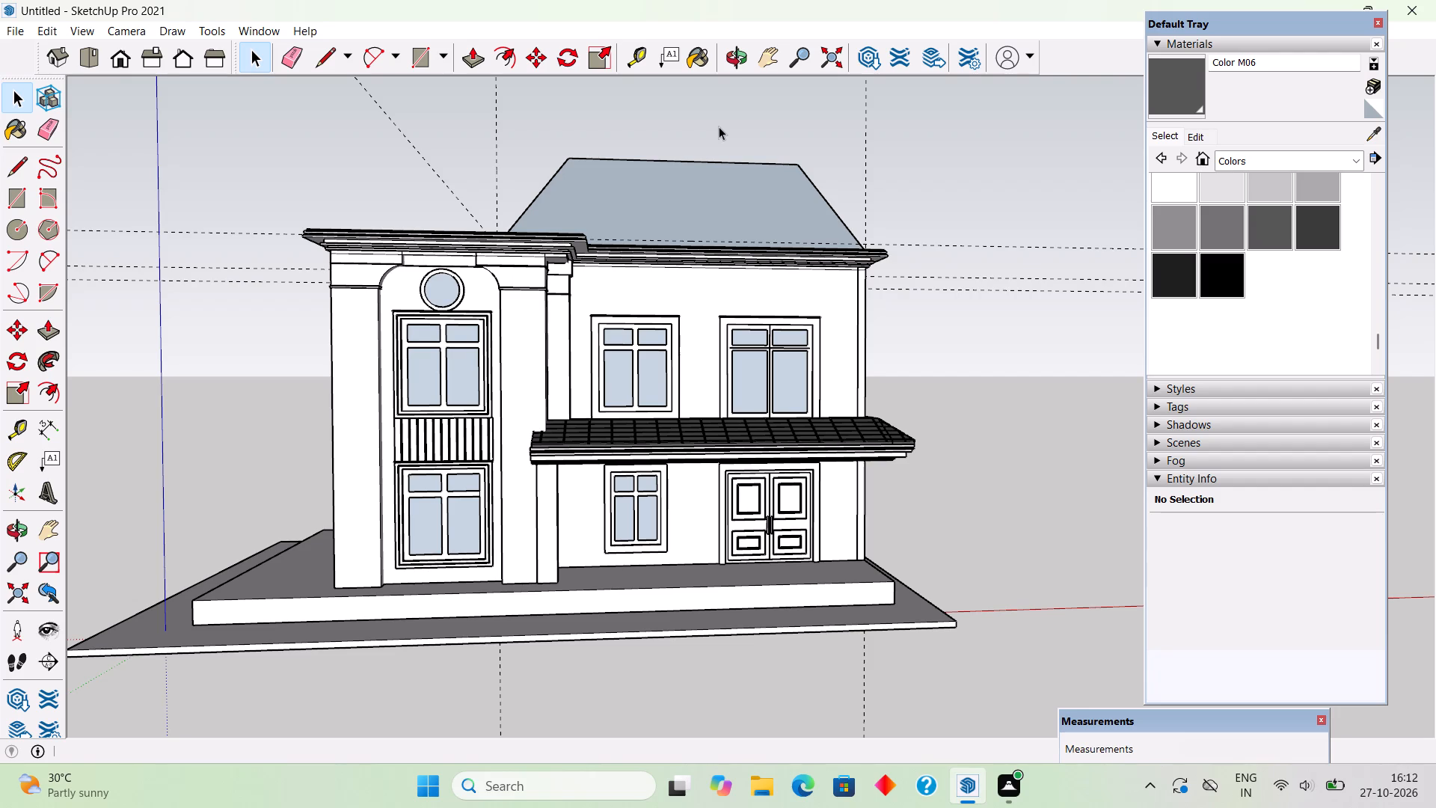
Draw mid-height lines between hip edge midpoints, about 29' 4" across the front slope and across the adjoining hip slope over the flat roof.
{"action": "middle_click_drag", "start_coordinate": [725, 148], "coordinate": [1001, 476]}
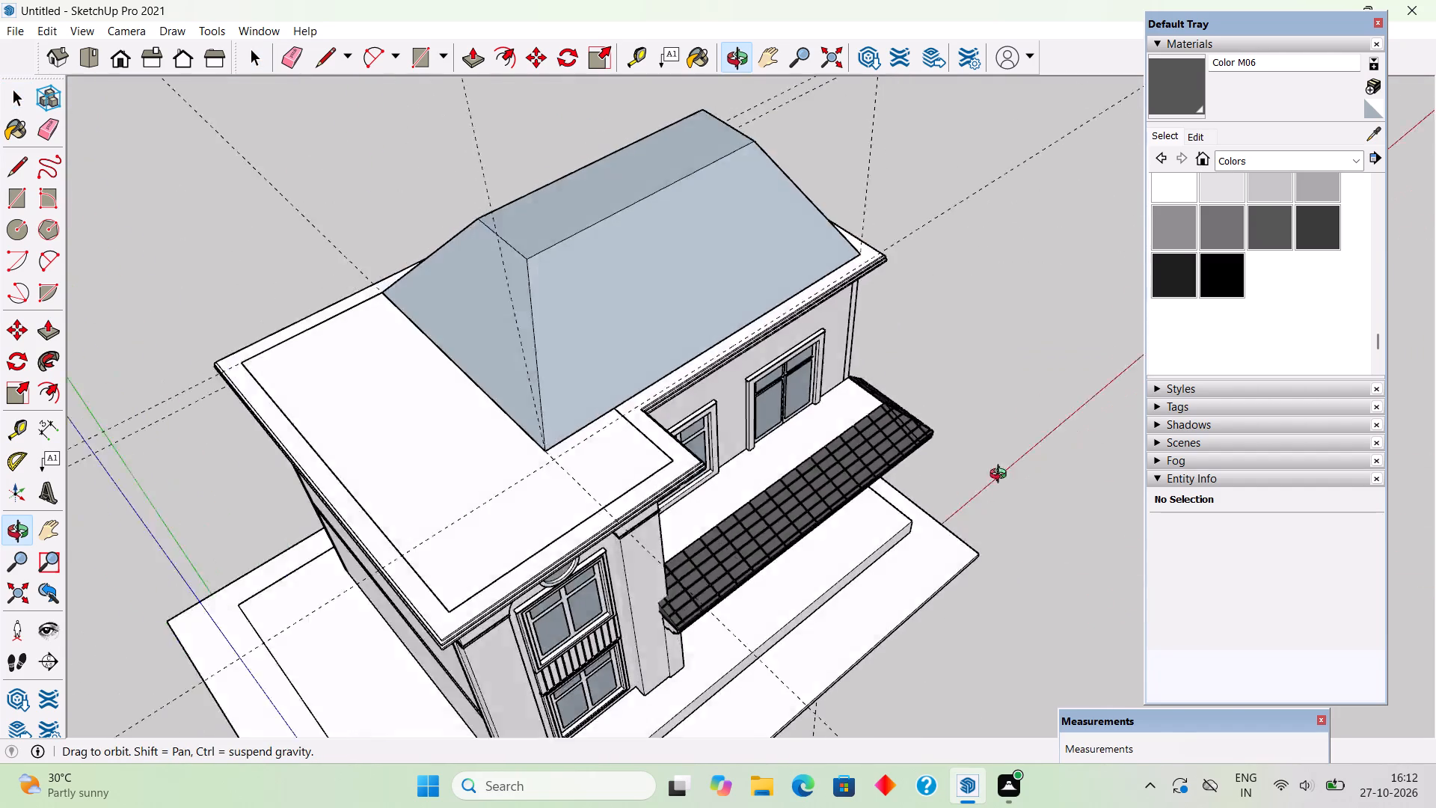
{"action": "middle_click_drag", "start_coordinate": [1001, 476], "coordinate": [1337, 468]}
{"action": "middle_click_drag", "start_coordinate": [515, 398], "coordinate": [485, 380]}
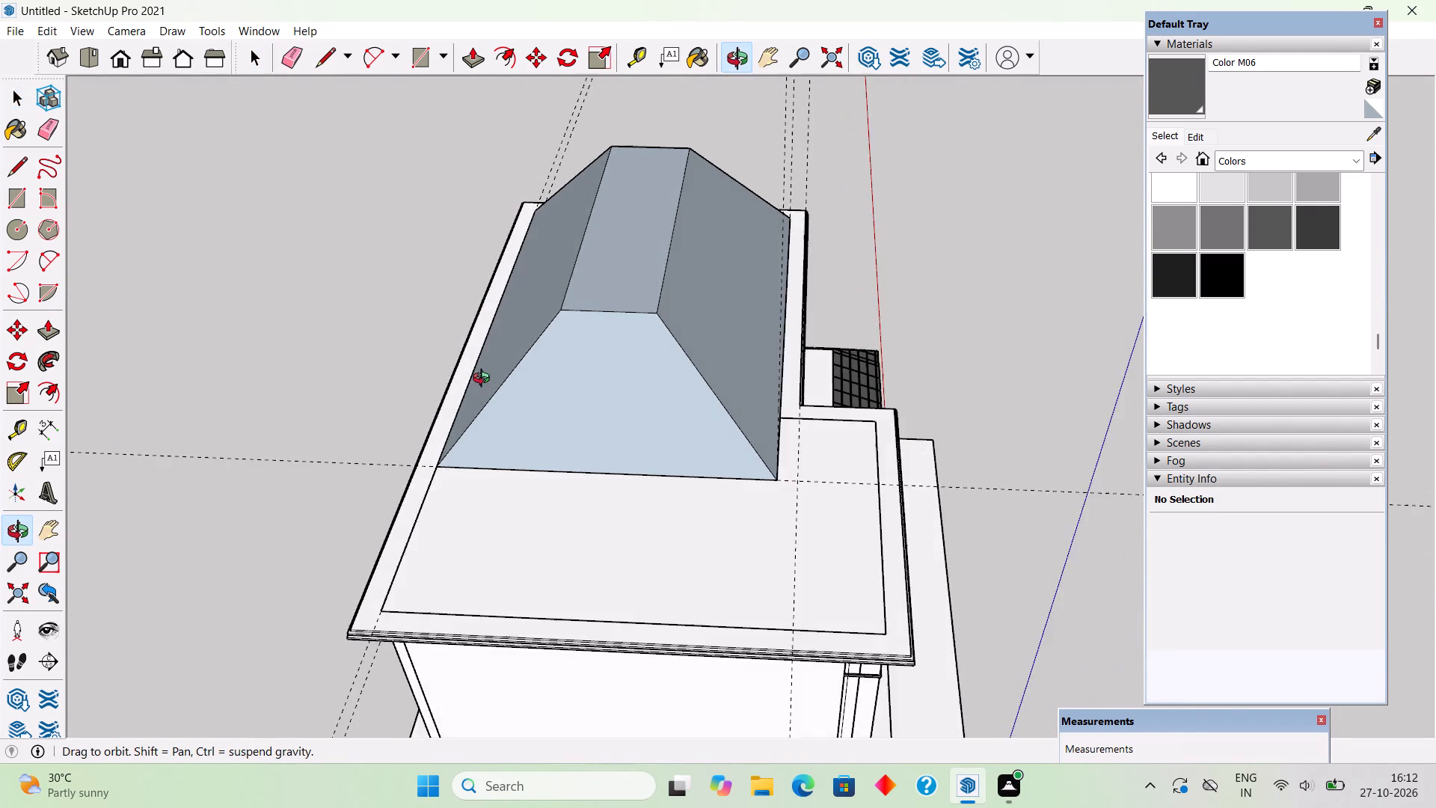
{"action": "middle_click_drag", "start_coordinate": [485, 380], "coordinate": [392, 363]}
{"action": "scroll", "coordinate": [731, 307], "scroll_direction": "up", "scroll_amount": 1}
{"action": "key", "text": "l"}
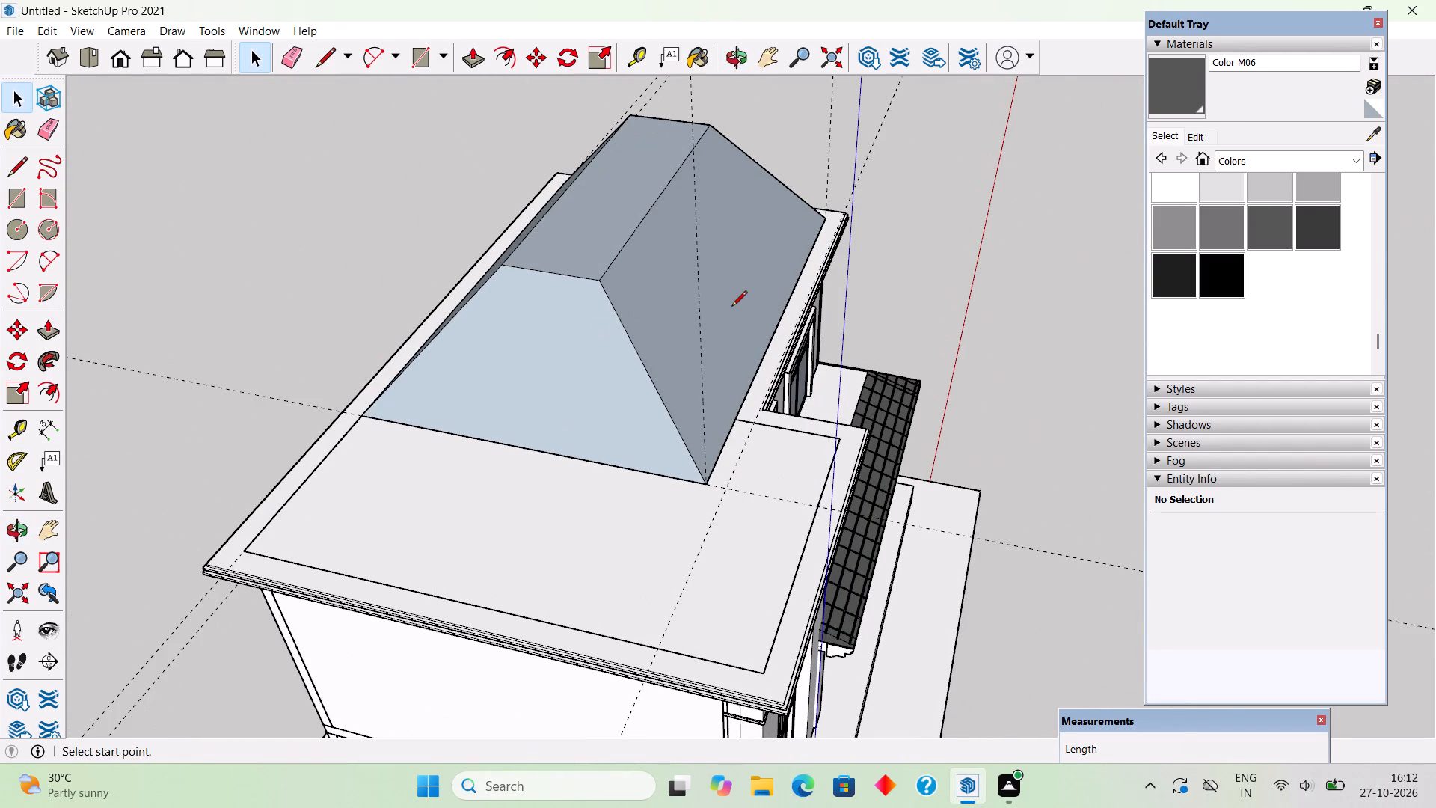
{"action": "left_click", "coordinate": [774, 175]}
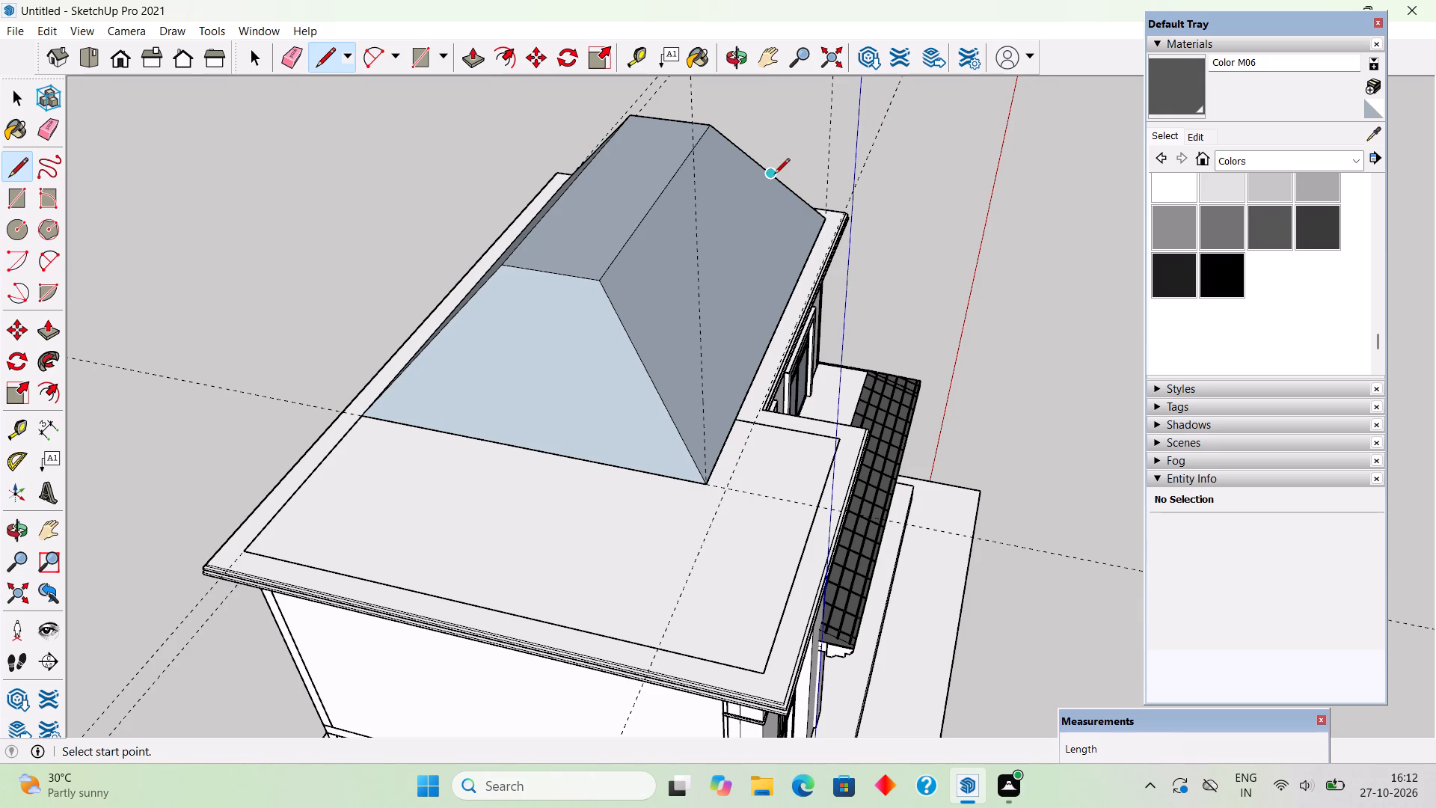
{"action": "left_click", "coordinate": [650, 378]}
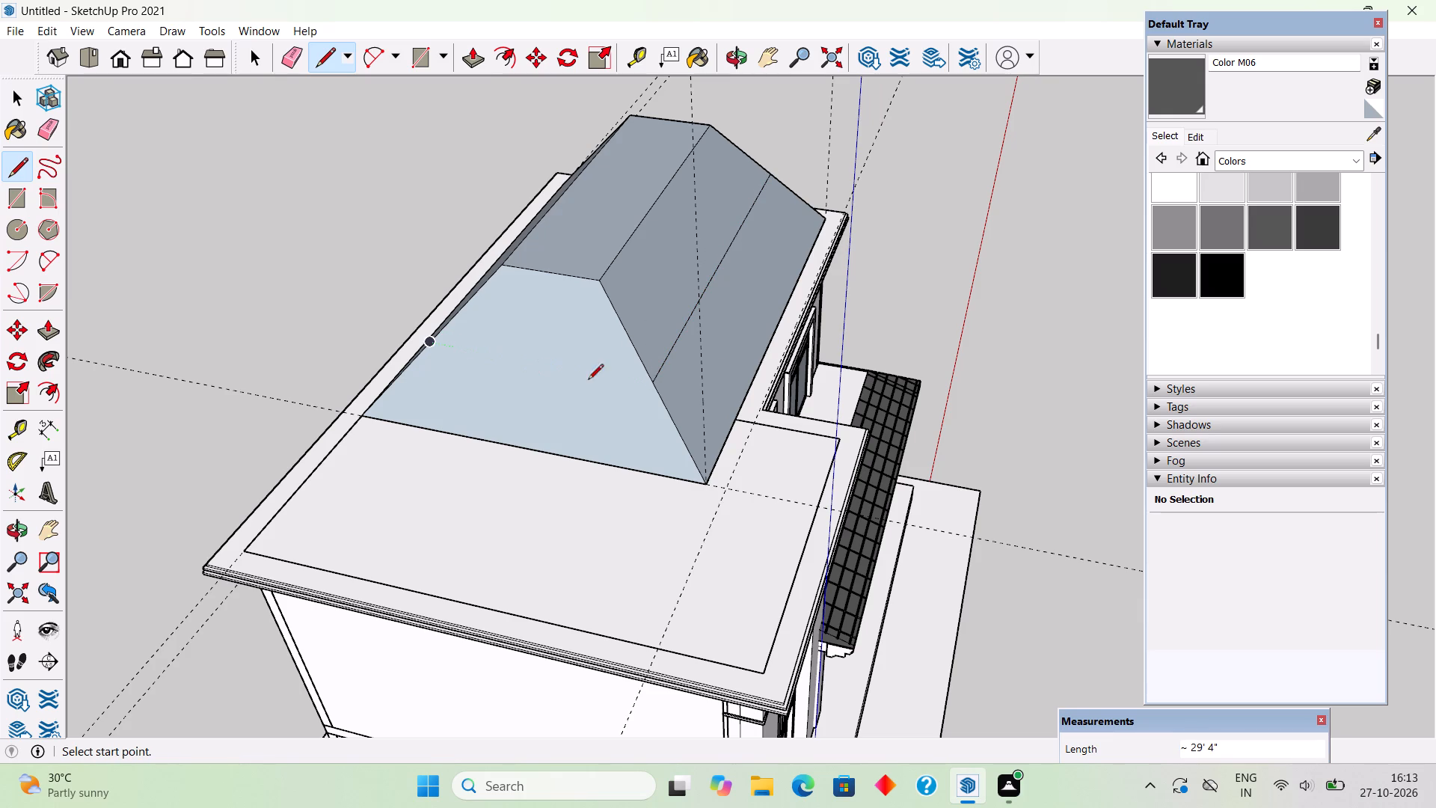
{"action": "left_click", "coordinate": [656, 382]}
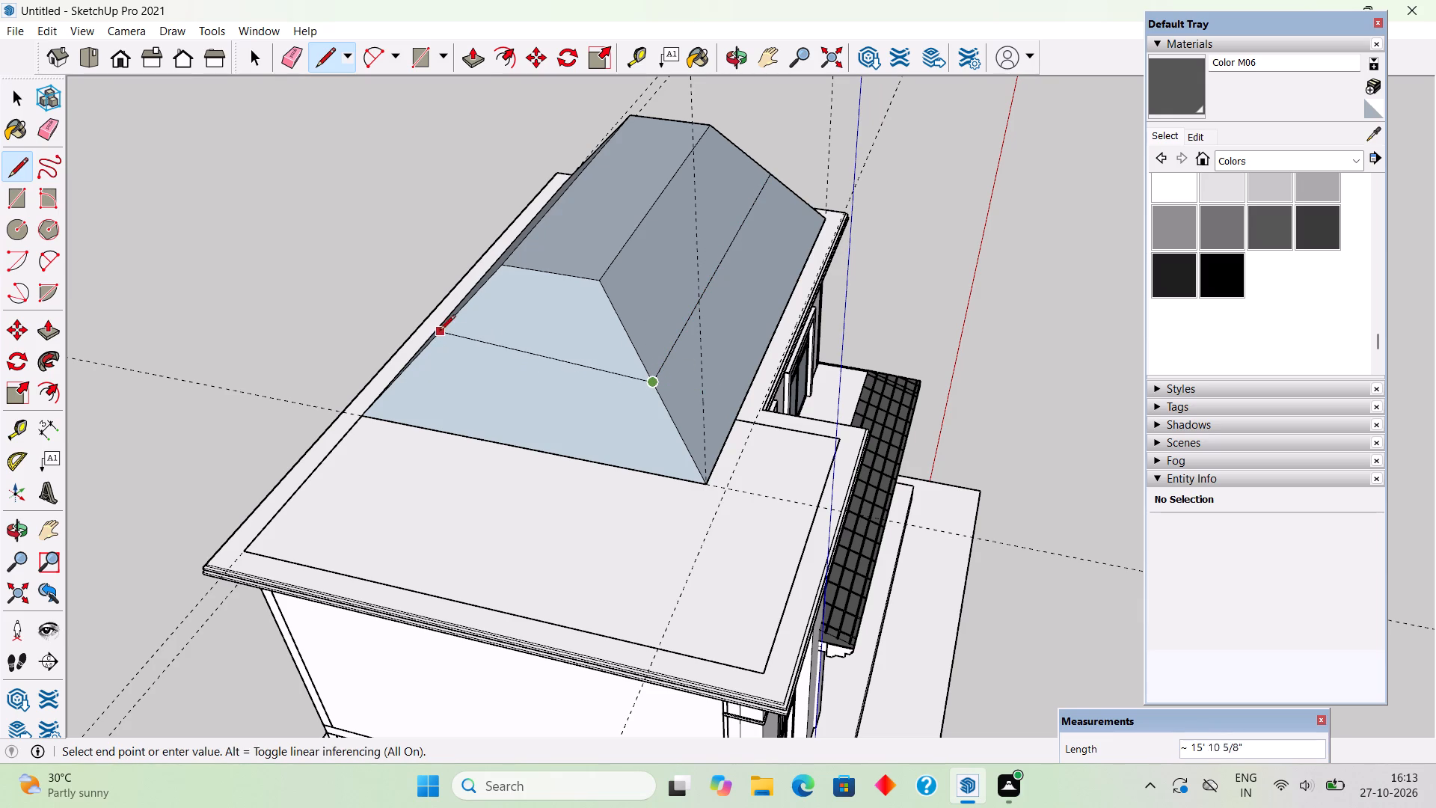
{"action": "left_click", "coordinate": [434, 334]}
Complete the mid-height loop with a line about 29' 4" across the rear slope and one across the side-window hip slope.
{"action": "middle_click_drag", "start_coordinate": [434, 336], "coordinate": [1090, 347]}
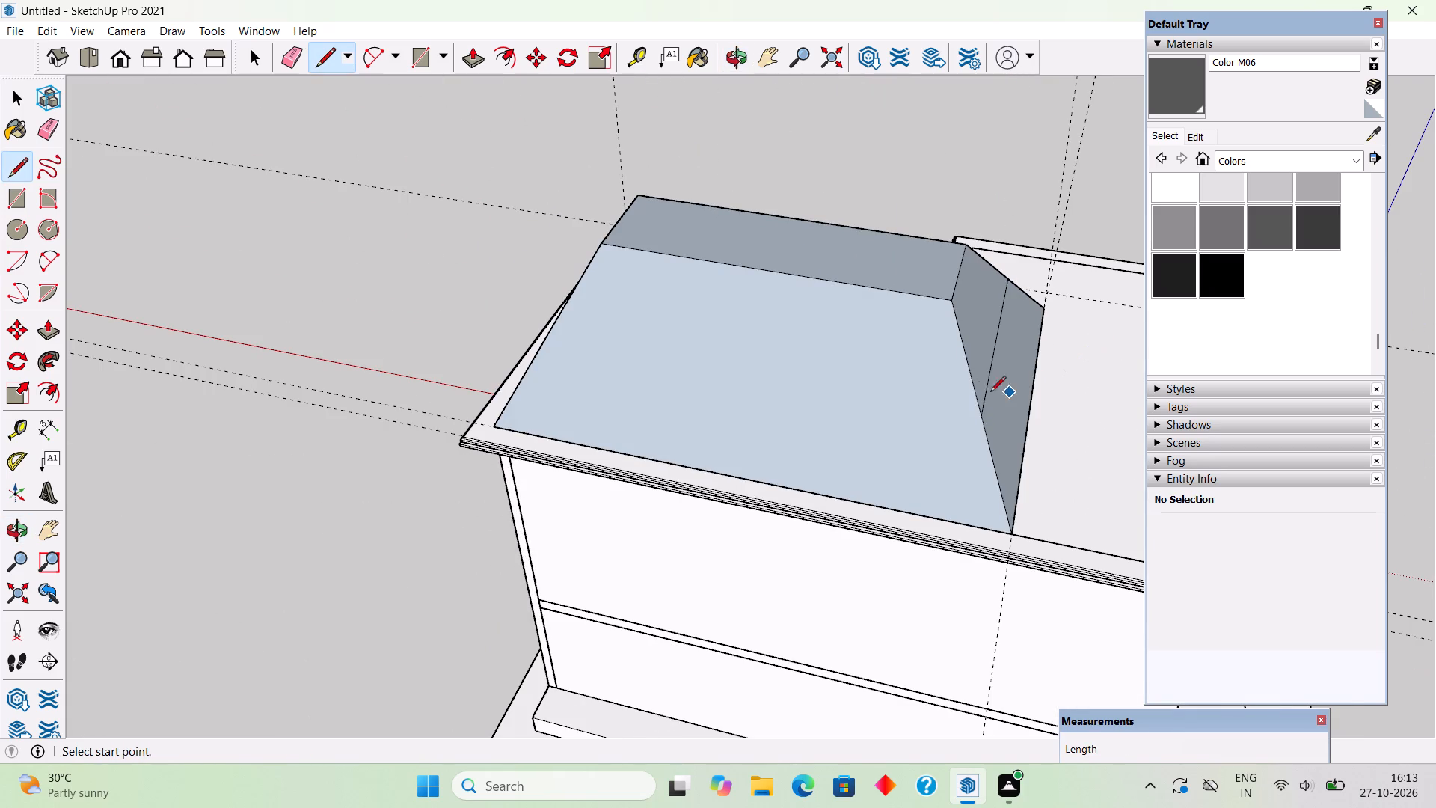
{"action": "left_click", "coordinate": [985, 416]}
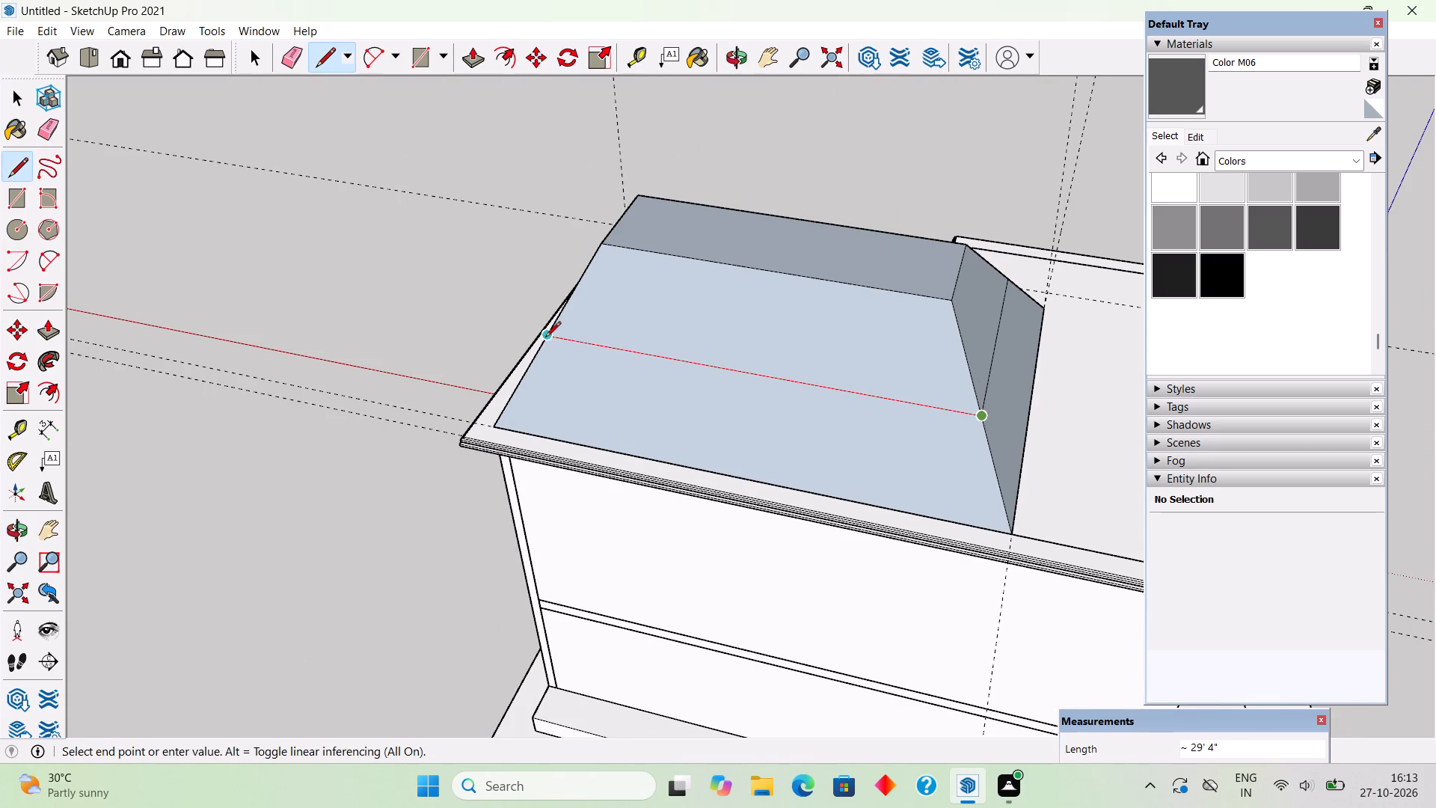
{"action": "left_click", "coordinate": [545, 338]}
{"action": "middle_click_drag", "start_coordinate": [555, 357], "coordinate": [1117, 385]}
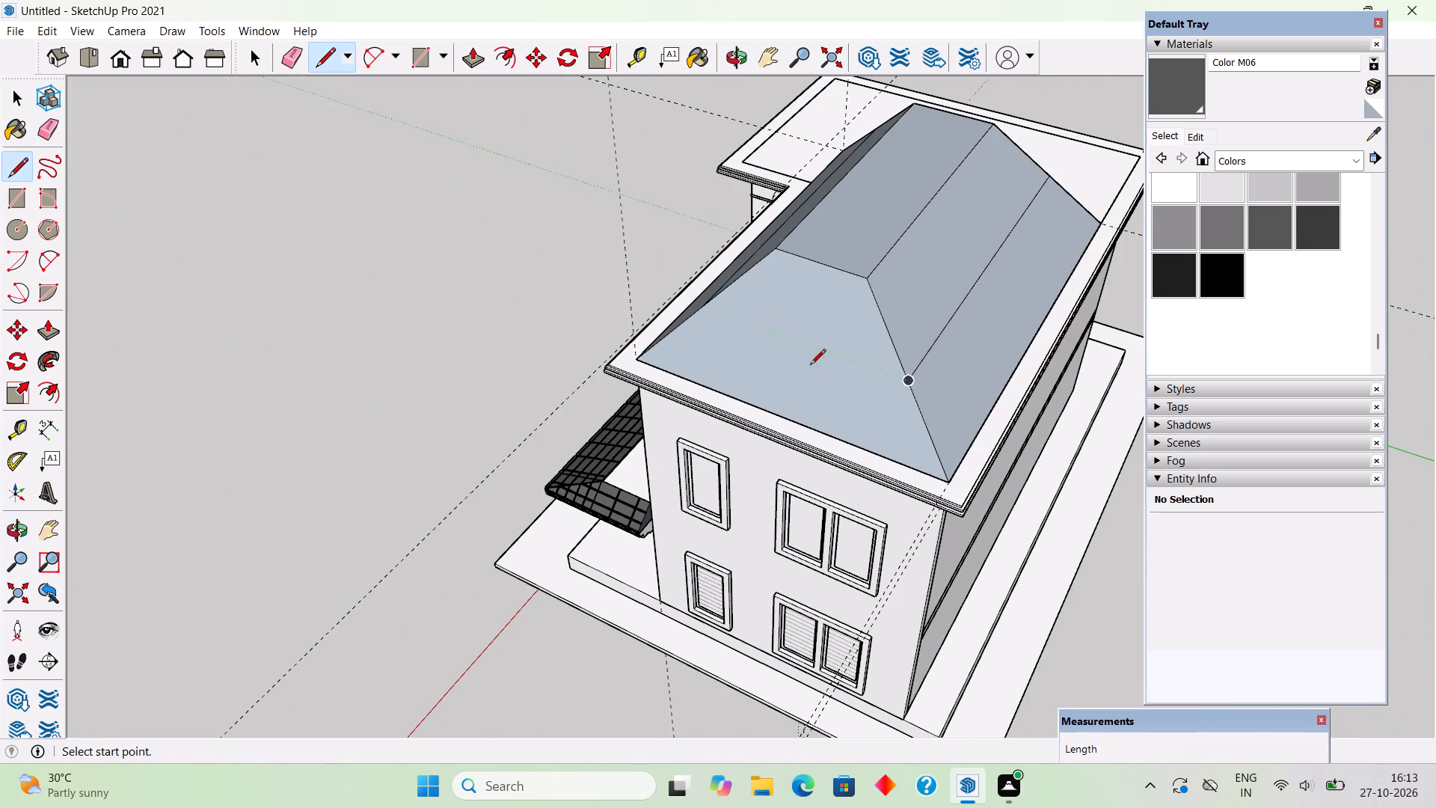
{"action": "left_click", "coordinate": [907, 383]}
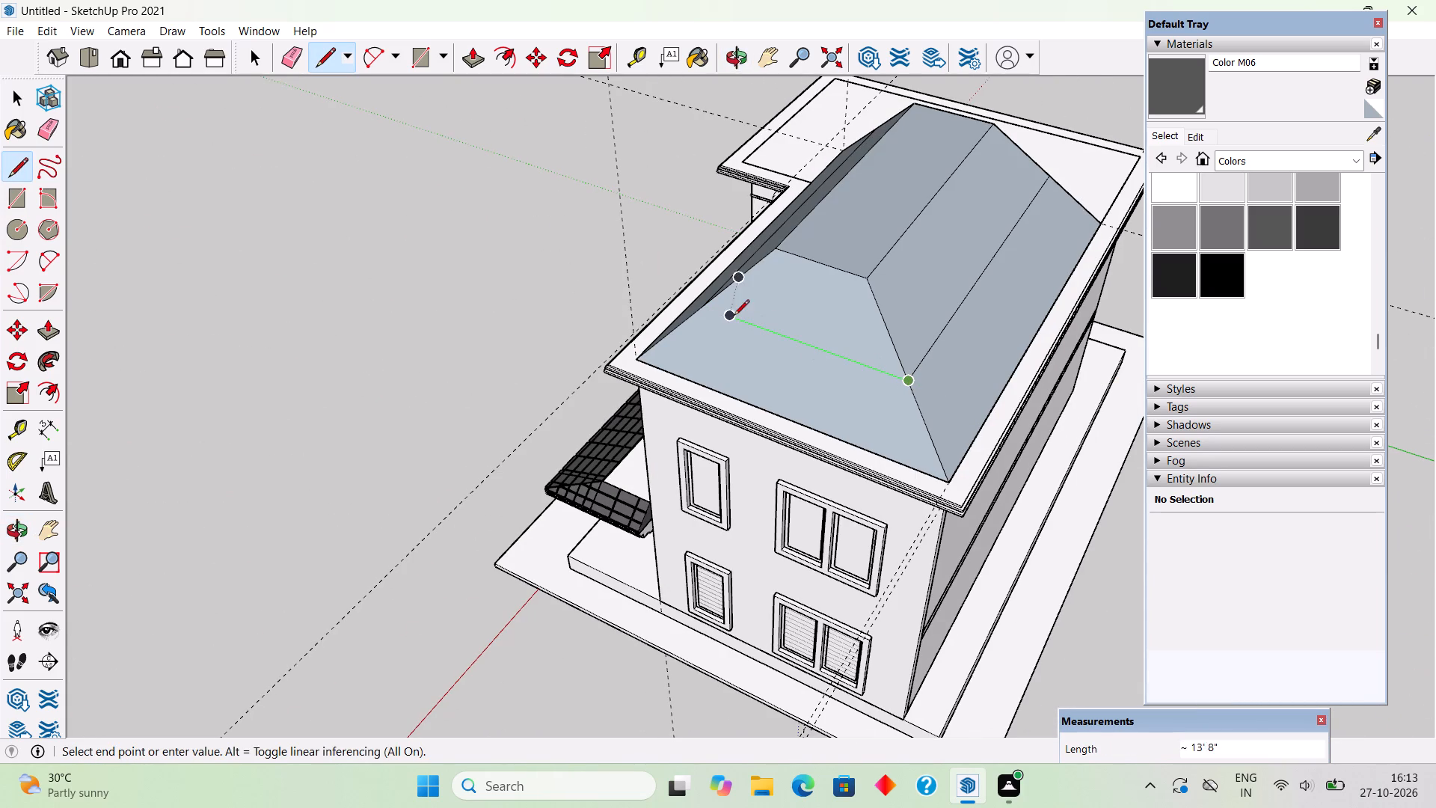
{"action": "left_click", "coordinate": [703, 299]}
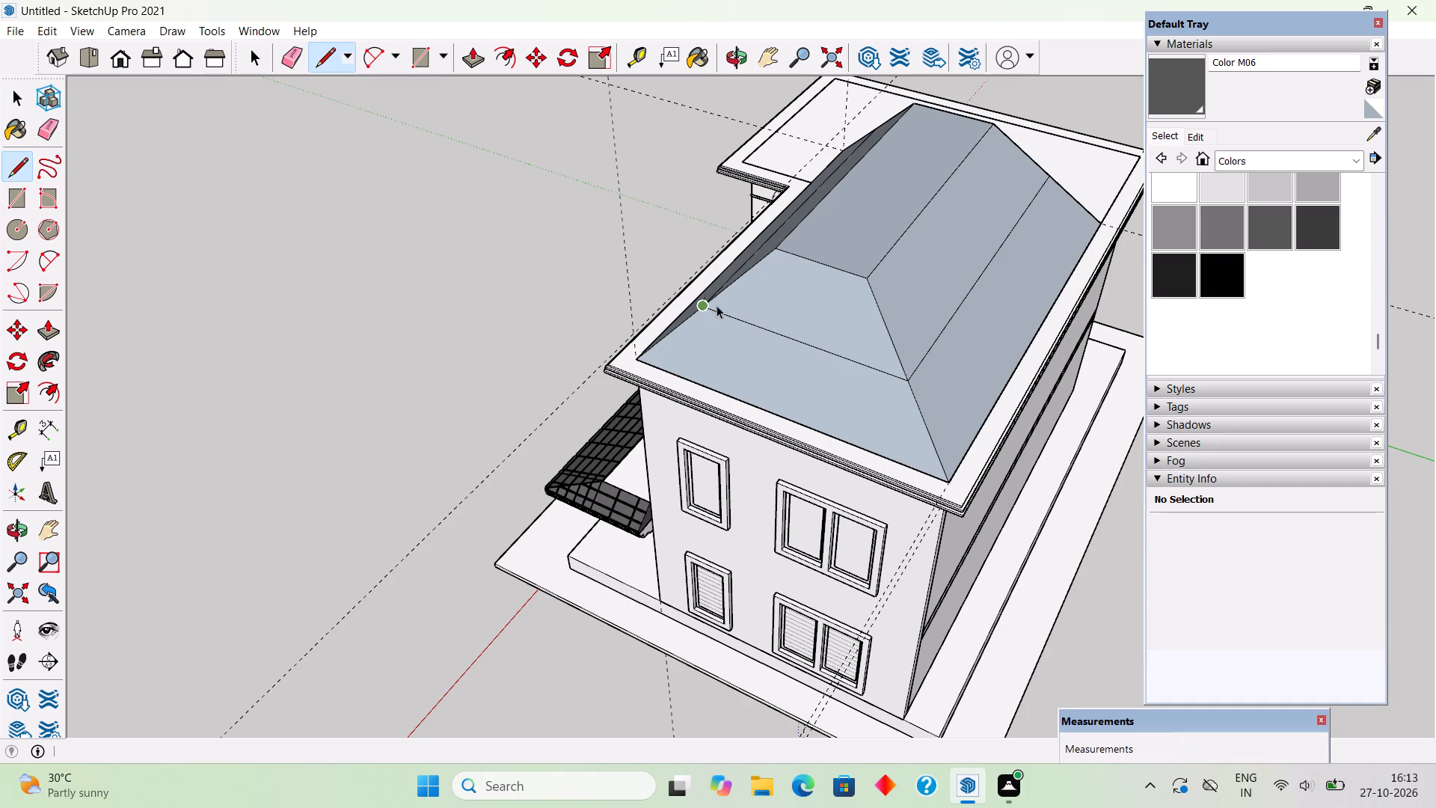
Delete the roof's flat top face and the upper faces of the rear slope and the side-window hip slope.
{"action": "key", "text": "space"}
{"action": "left_click", "coordinate": [828, 257]}
{"action": "key", "text": "Delete"}
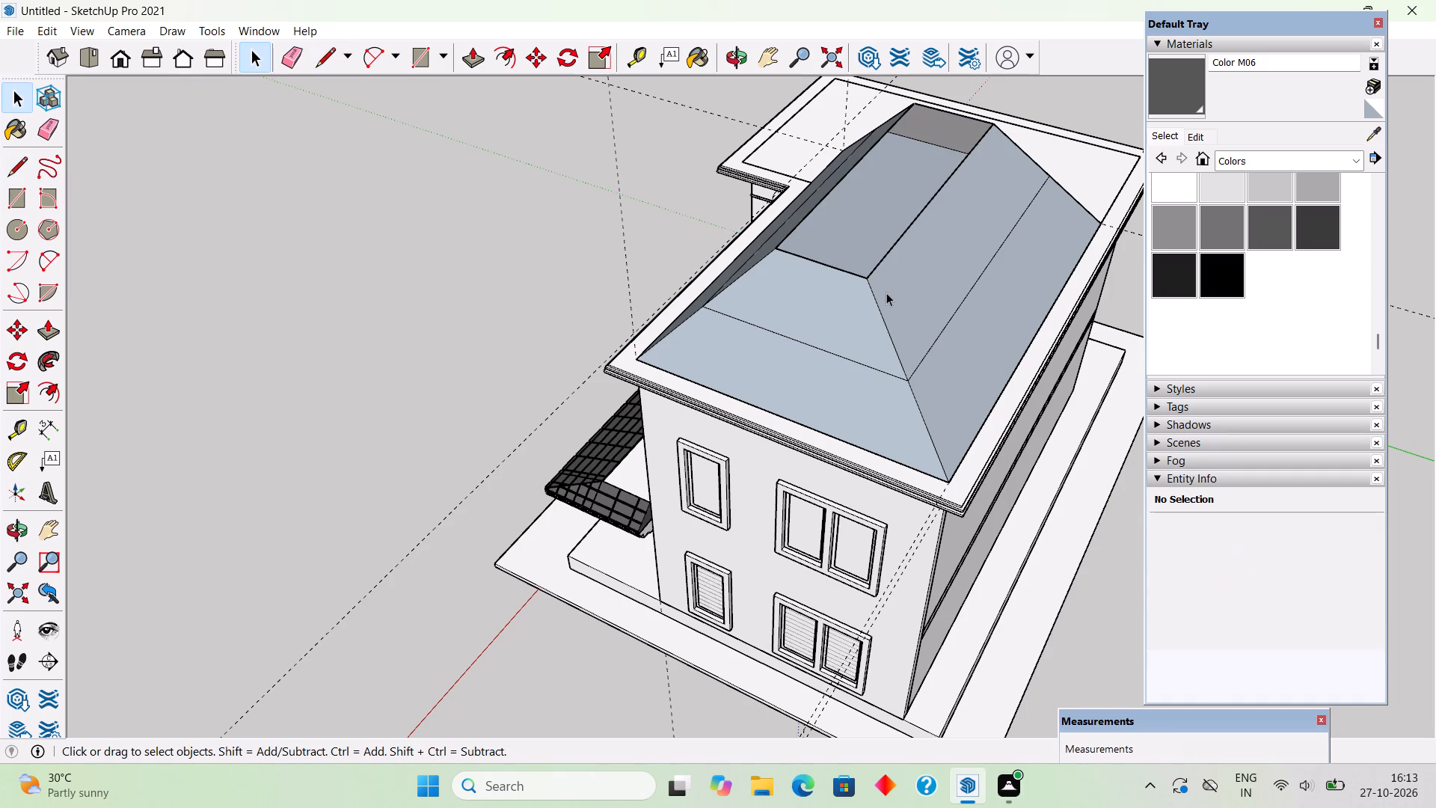
{"action": "left_click", "coordinate": [886, 293]}
{"action": "key", "text": "Delete"}
{"action": "left_click", "coordinate": [866, 315]}
{"action": "key", "text": "Delete"}
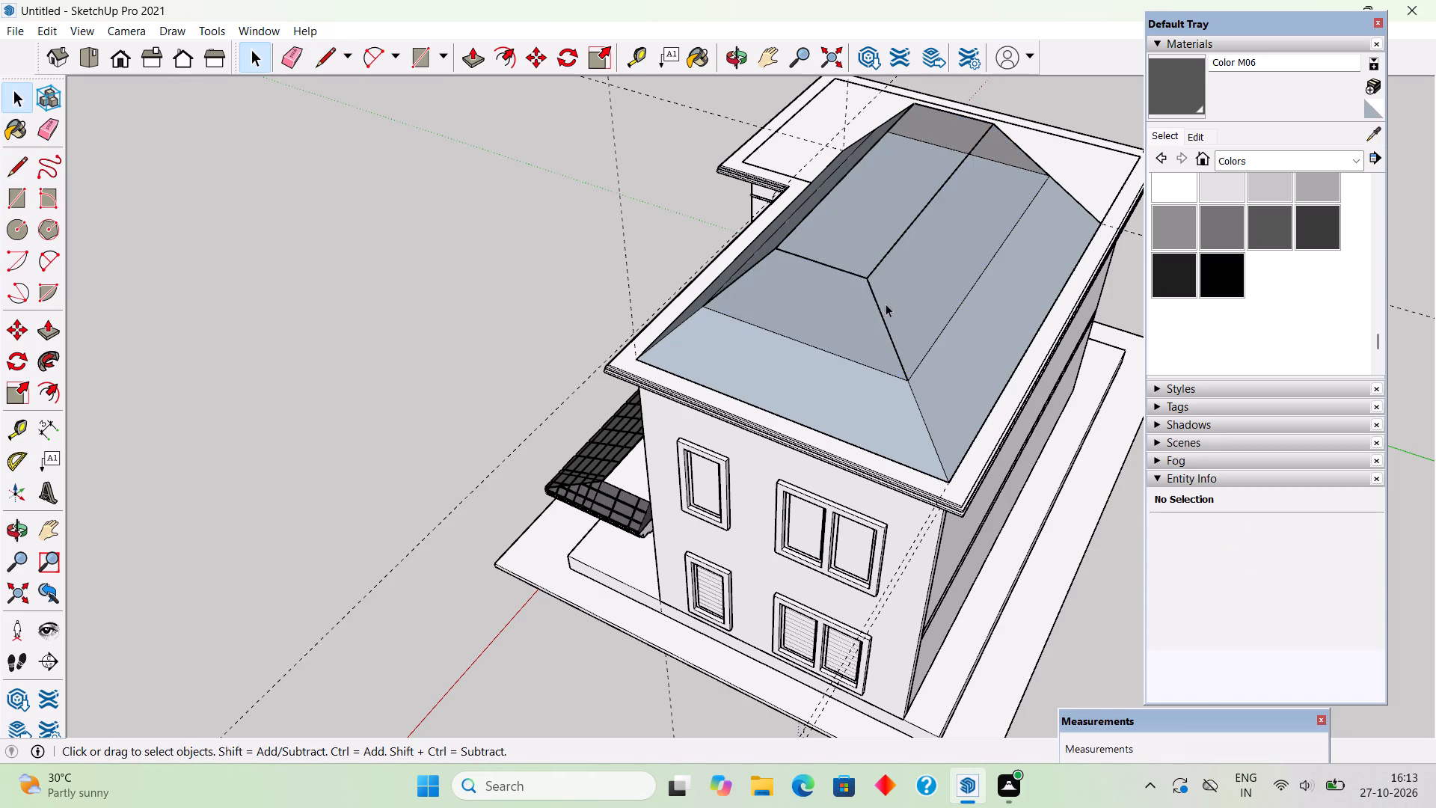
Delete the front slope's upper face, the front top edge, the side-window end's top edge and its two upper hip edges.
{"action": "middle_click_drag", "start_coordinate": [887, 310], "coordinate": [991, 509]}
{"action": "left_click", "coordinate": [910, 470]}
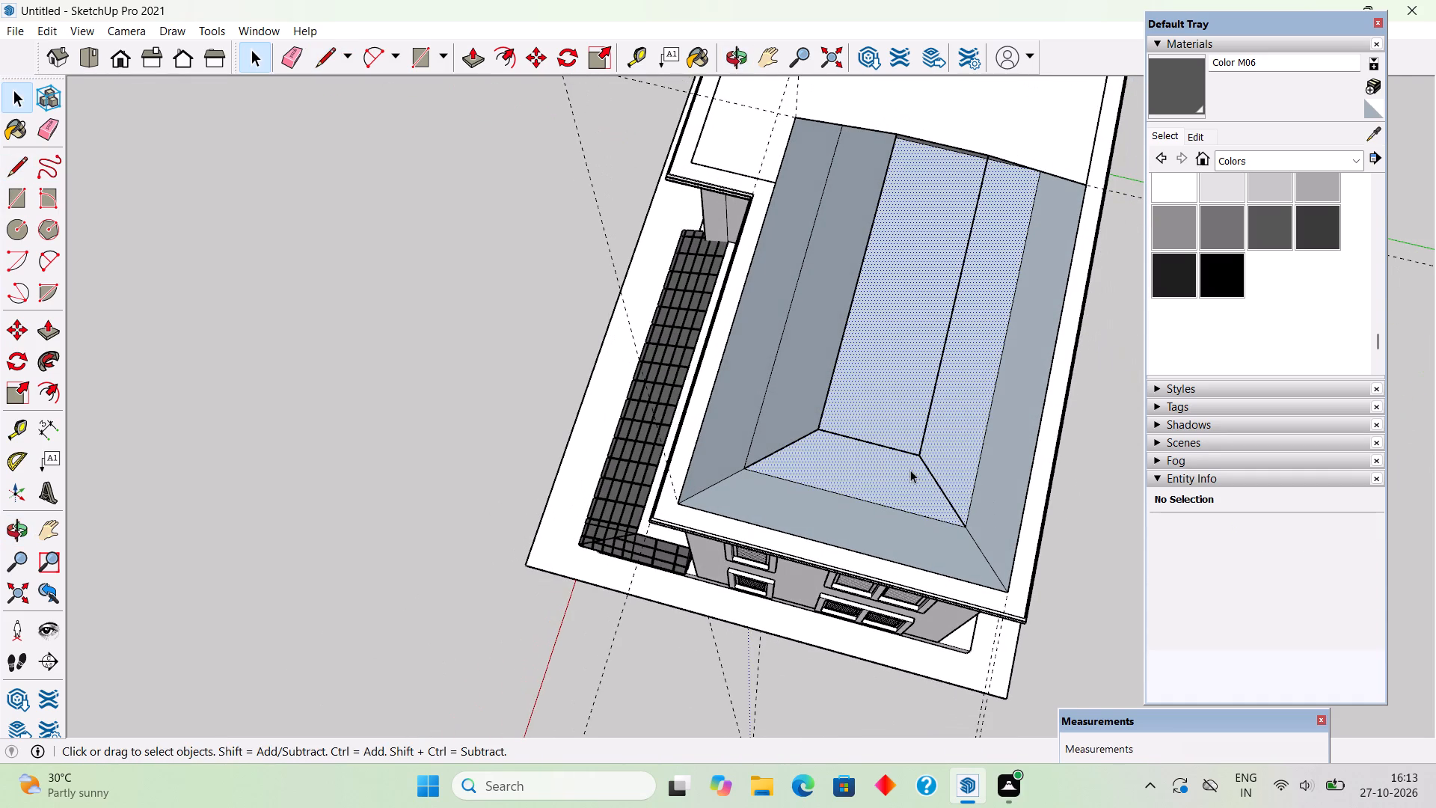
{"action": "middle_click_drag", "start_coordinate": [889, 380], "coordinate": [883, 278]}
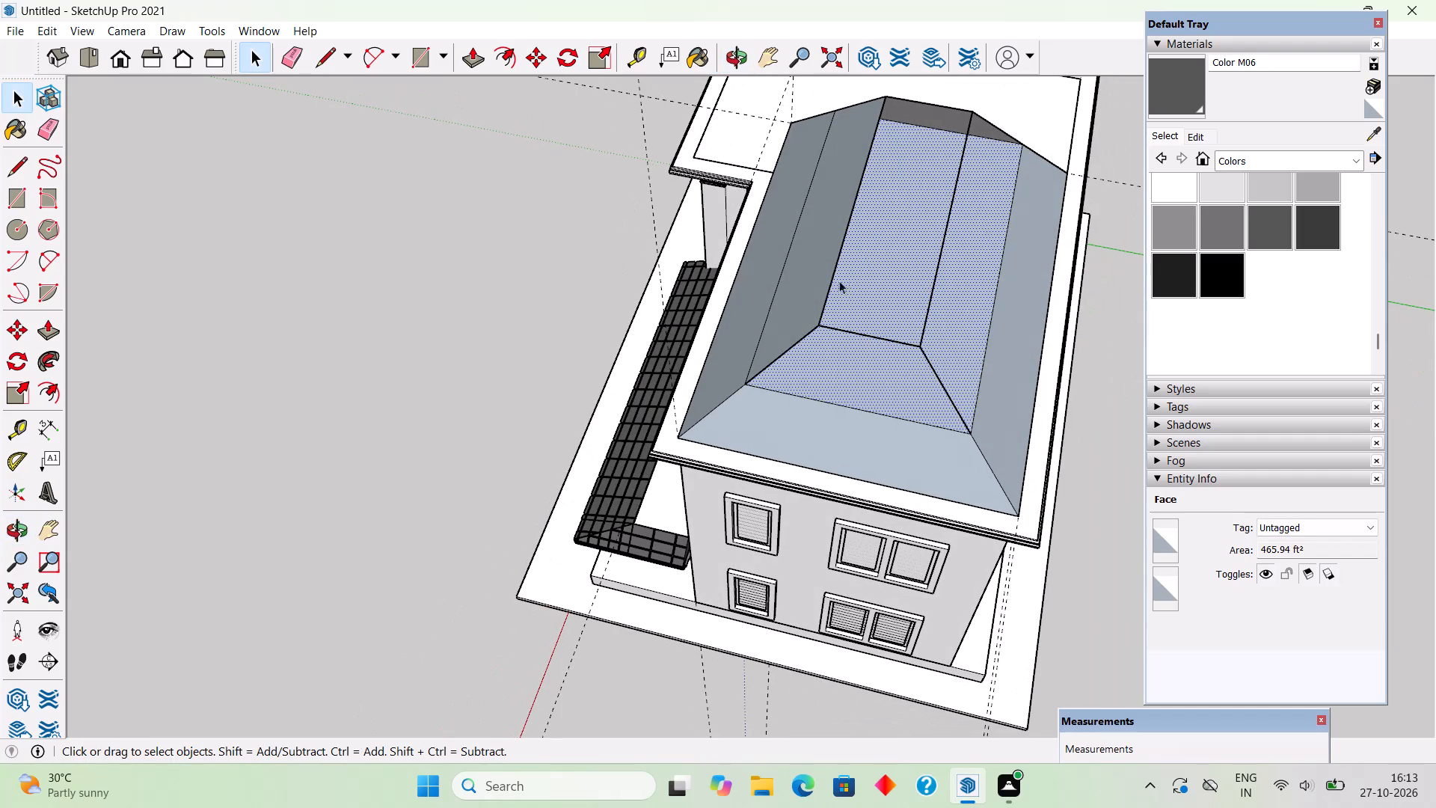
{"action": "left_click", "coordinate": [807, 281]}
{"action": "key", "text": "Delete"}
{"action": "left_click", "coordinate": [823, 313]}
{"action": "key", "text": "Delete"}
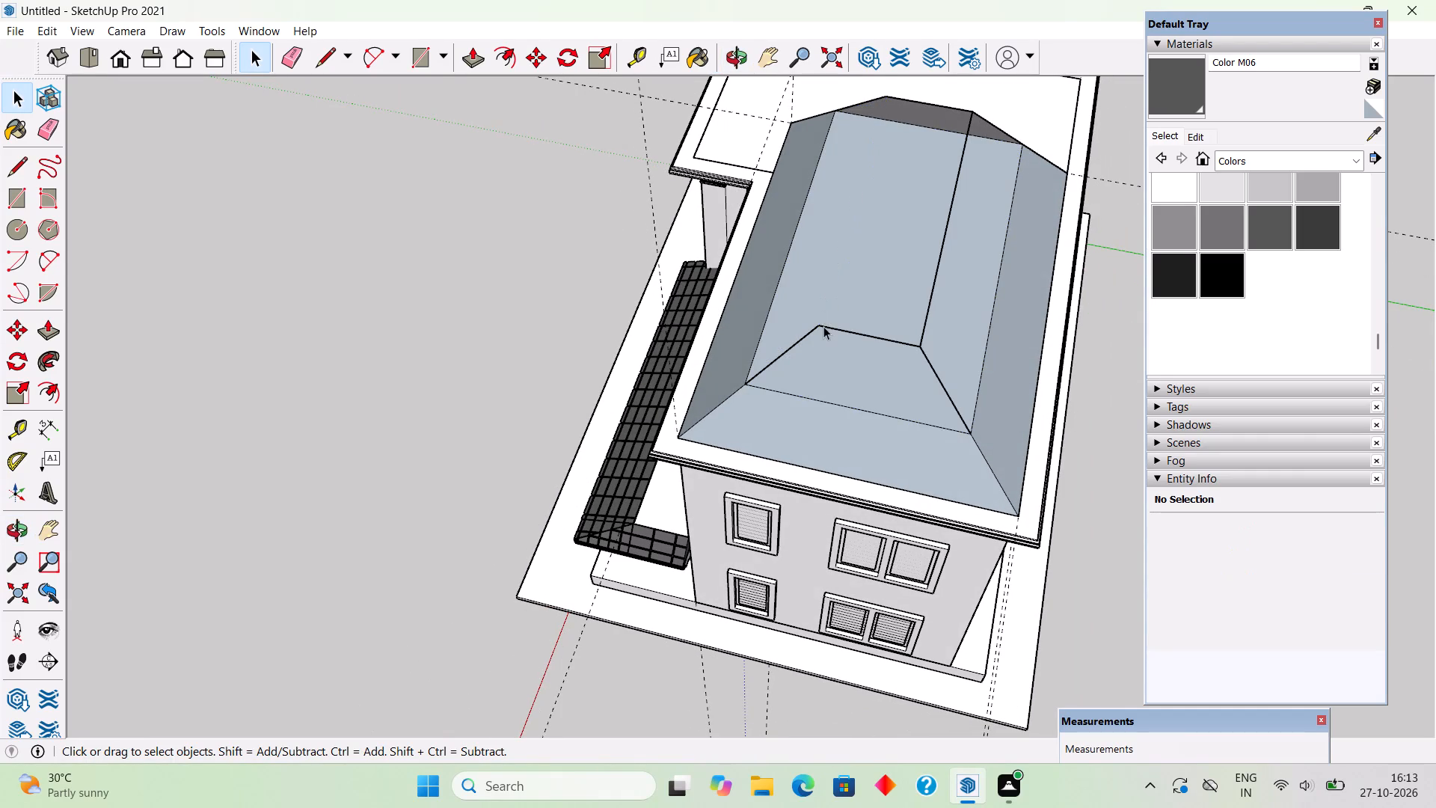
{"action": "left_click", "coordinate": [805, 340]}
{"action": "key", "text": "Delete"}
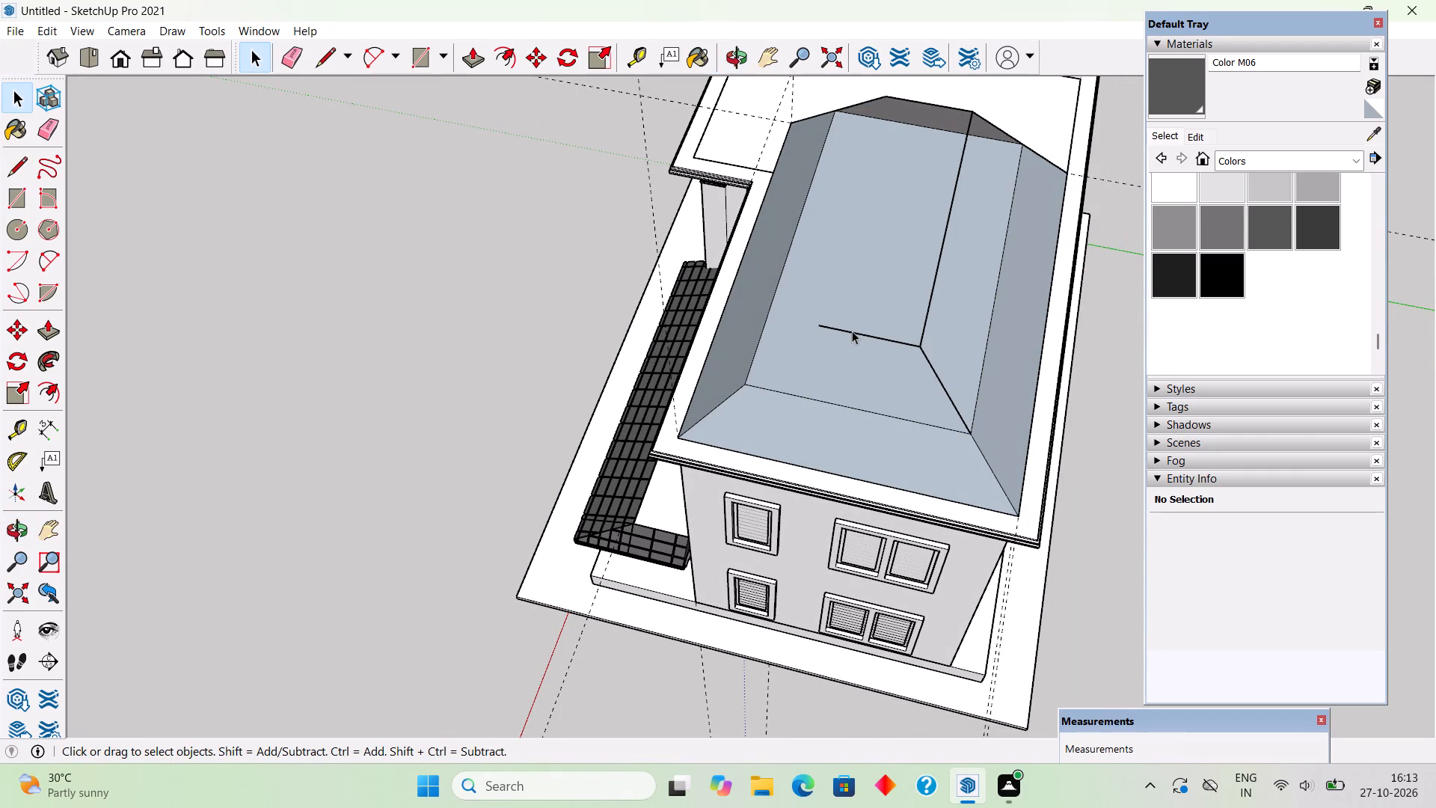
{"action": "left_click", "coordinate": [852, 331]}
{"action": "key", "text": "Delete"}
{"action": "left_click", "coordinate": [930, 361]}
{"action": "key", "text": "Delete"}
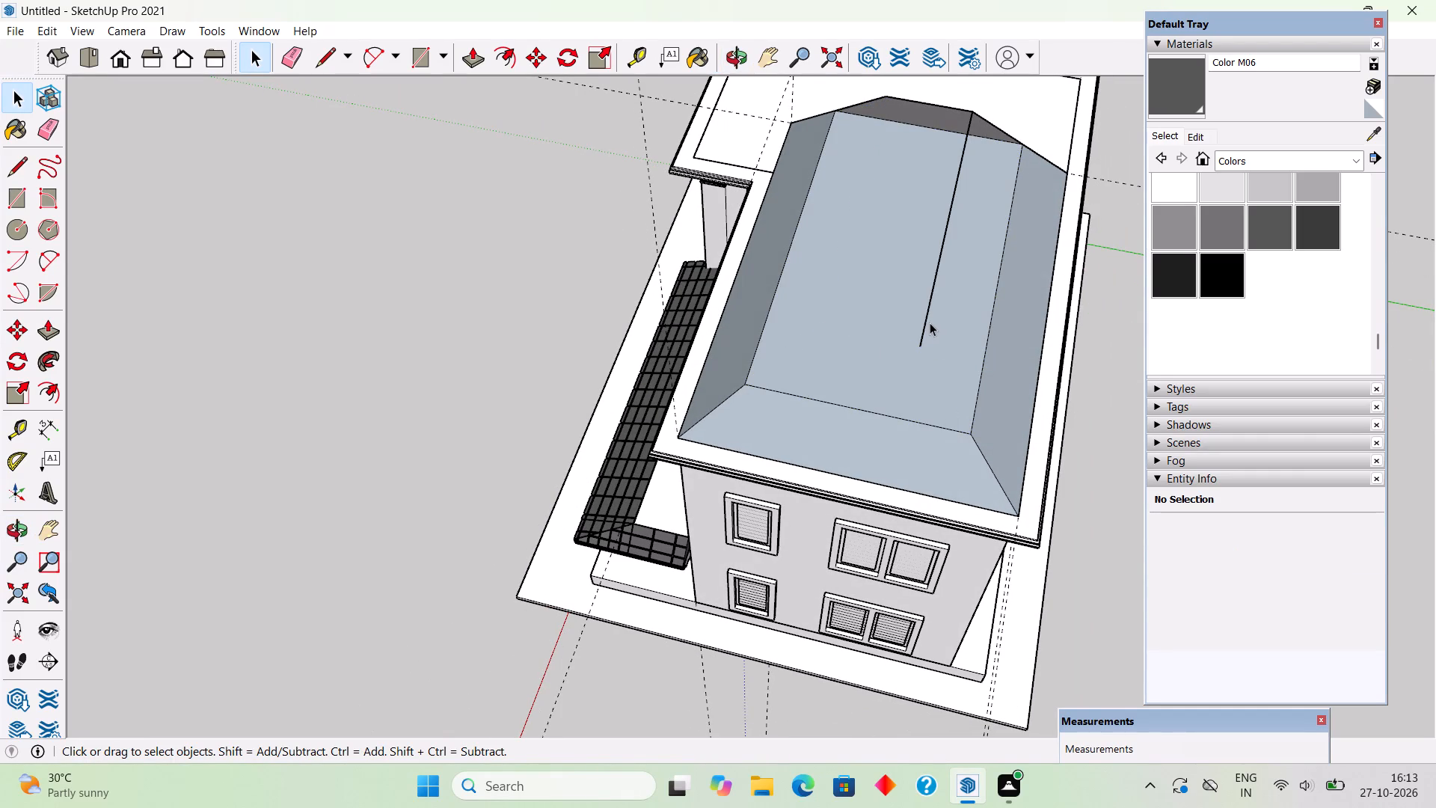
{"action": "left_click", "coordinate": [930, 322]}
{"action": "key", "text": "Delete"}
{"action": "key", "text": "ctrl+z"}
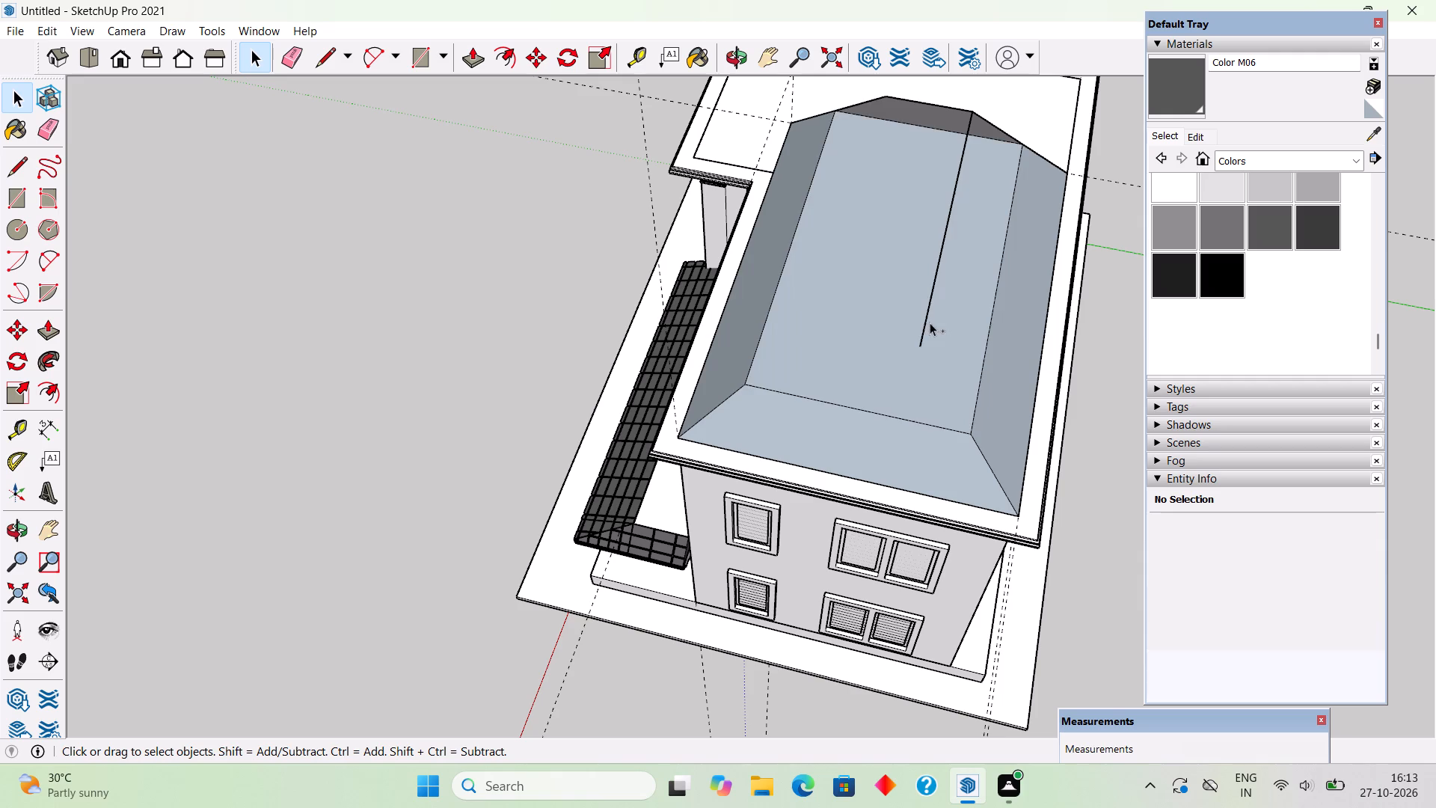
Delete the leftover rear top edge, the upper face of the hip slope facing the flat roof, and its remaining edges.
{"action": "left_click", "coordinate": [927, 310]}
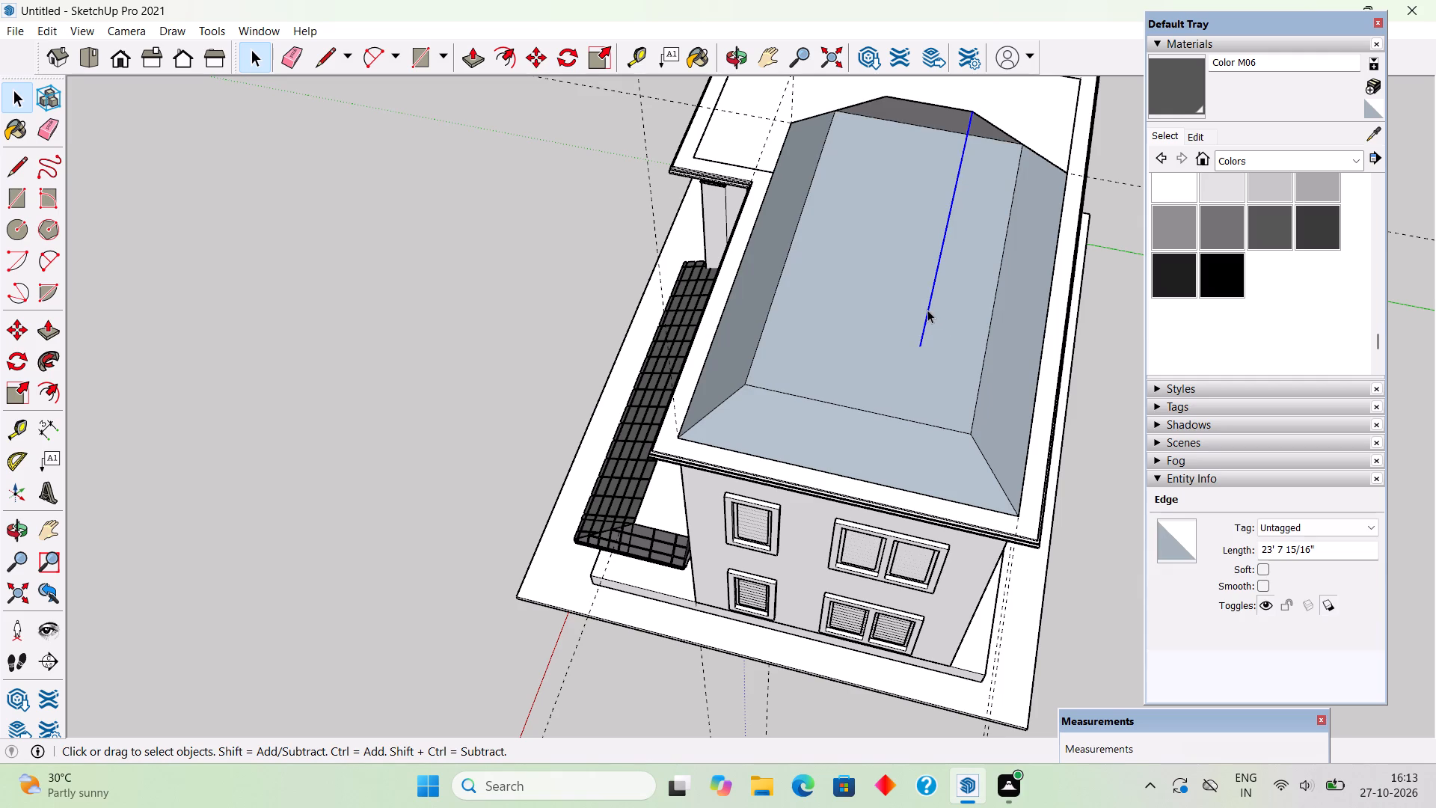
{"action": "key", "text": "Delete"}
{"action": "scroll", "coordinate": [876, 388], "scroll_direction": "down", "scroll_amount": 8}
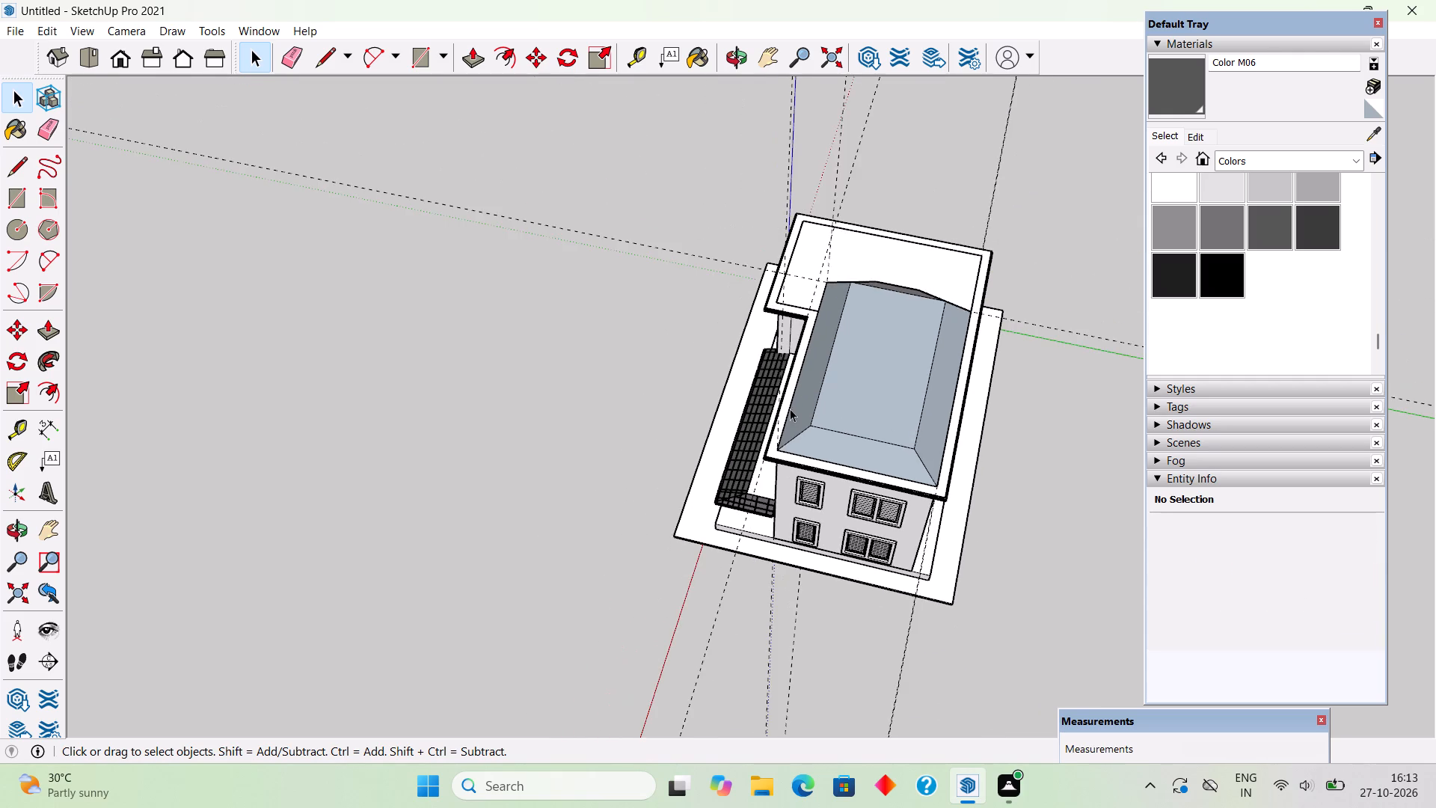
{"action": "middle_click_drag", "start_coordinate": [728, 424], "coordinate": [1389, 186]}
{"action": "middle_click_drag", "start_coordinate": [711, 319], "coordinate": [1014, 235]}
{"action": "scroll", "coordinate": [670, 253], "scroll_direction": "up", "scroll_amount": 6}
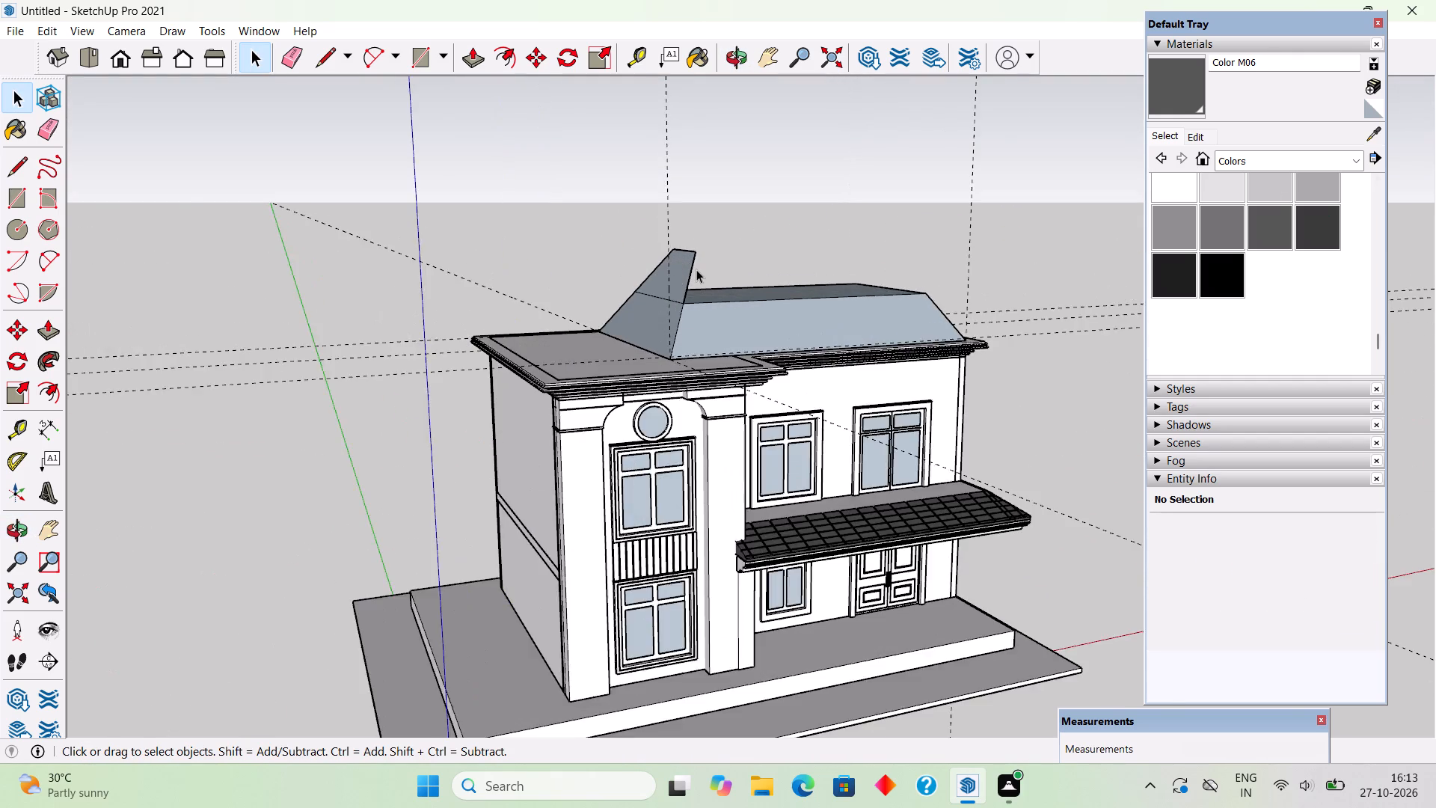
{"action": "scroll", "coordinate": [696, 269], "scroll_direction": "up", "scroll_amount": 7}
{"action": "left_click", "coordinate": [688, 284]}
{"action": "left_click", "coordinate": [678, 295]}
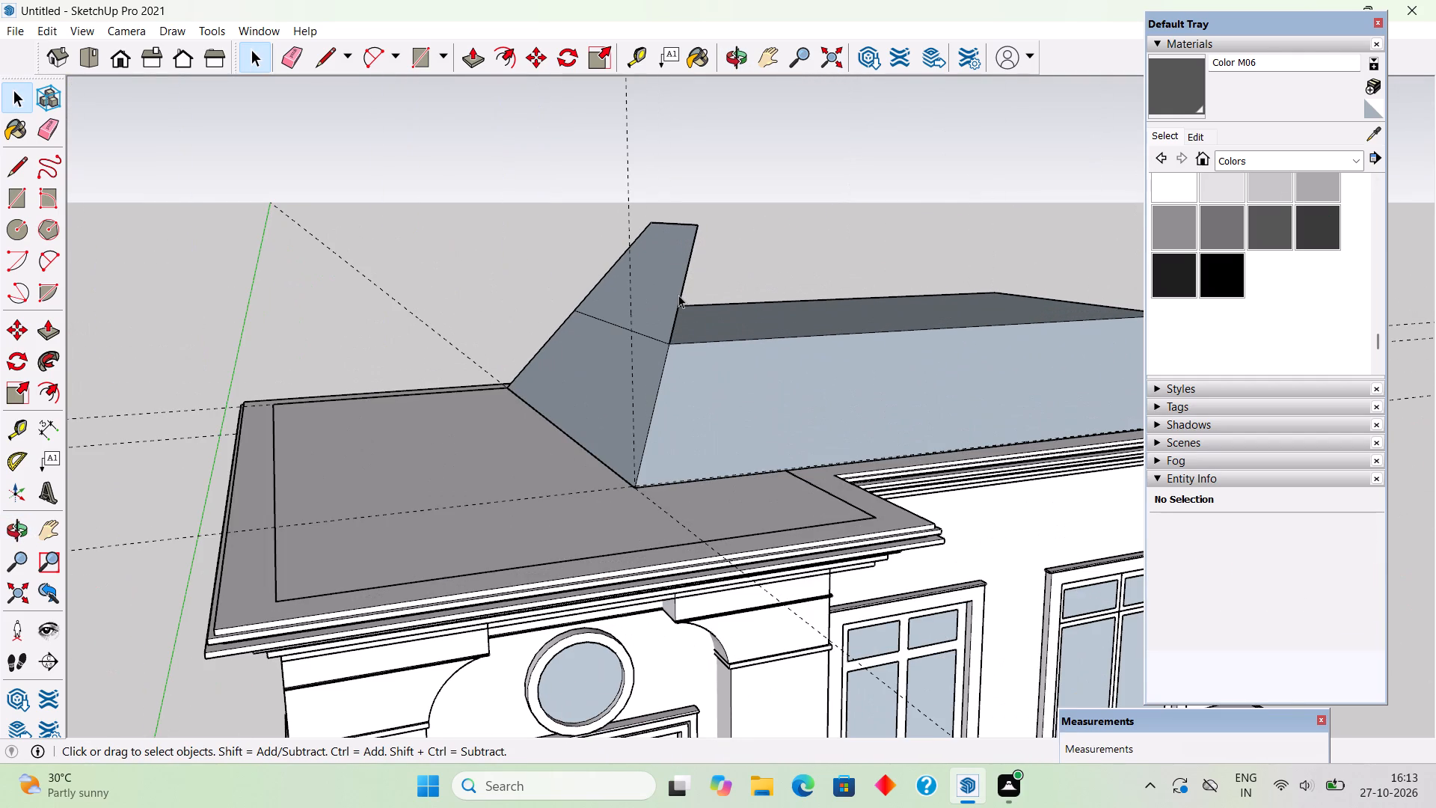
{"action": "key", "text": "Delete"}
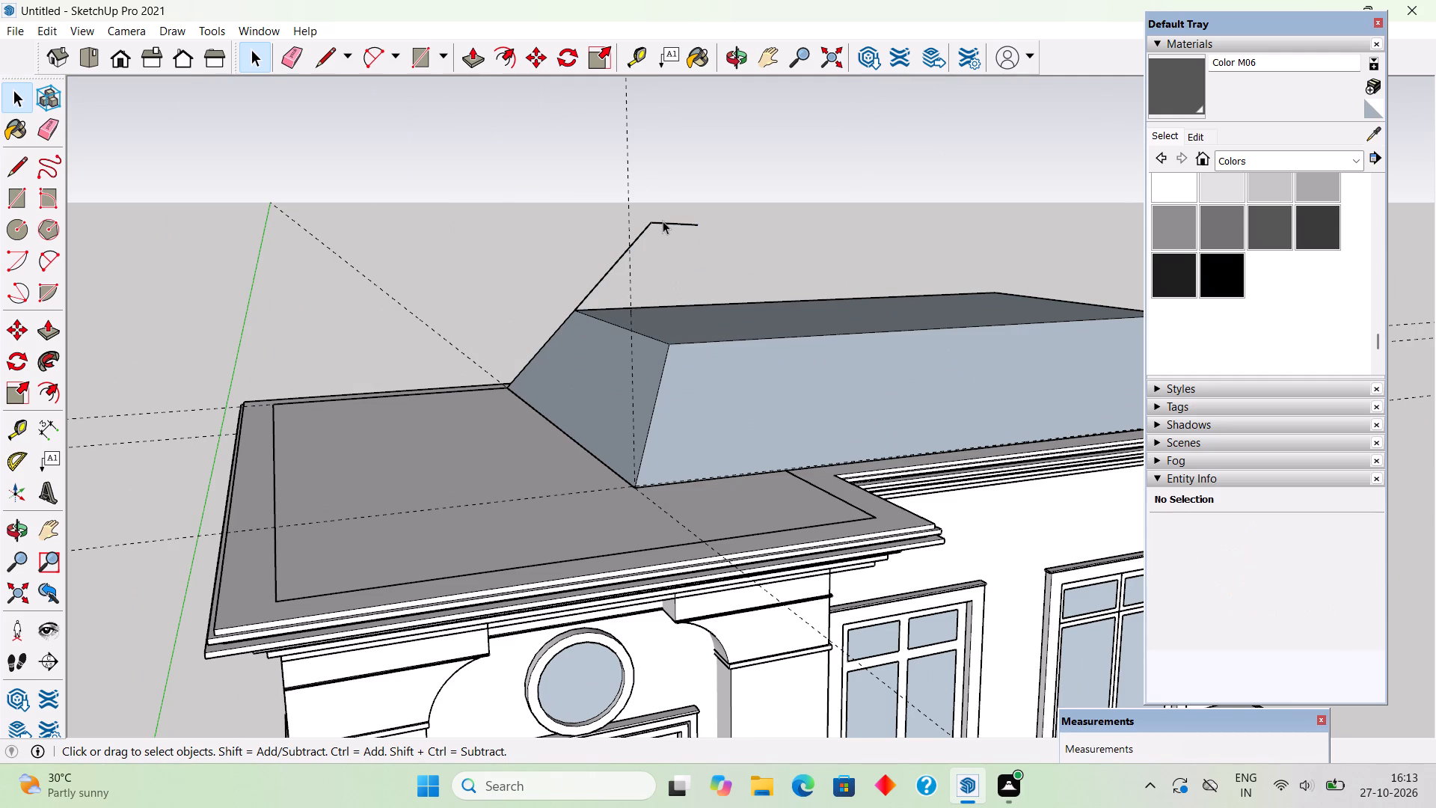
{"action": "left_click", "coordinate": [663, 221]}
{"action": "key", "text": "Delete"}
{"action": "left_click", "coordinate": [633, 241]}
{"action": "key", "text": "Delete"}
Examine the cut-down roof from the front and from the side-window corner.
{"action": "middle_click_drag", "start_coordinate": [758, 286], "coordinate": [657, 235]}
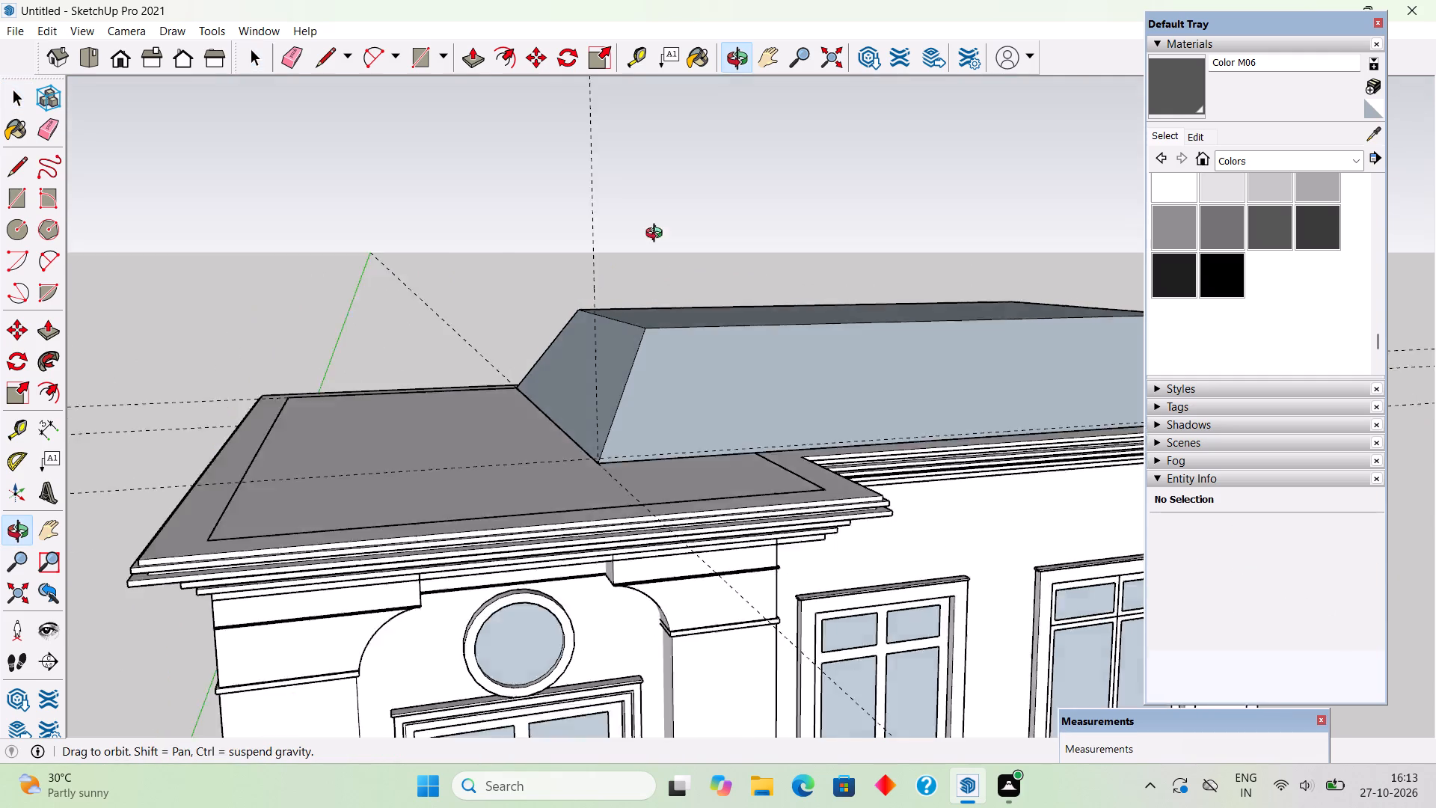
{"action": "middle_click_drag", "start_coordinate": [657, 235], "coordinate": [507, 192]}
{"action": "scroll", "coordinate": [507, 192], "scroll_direction": "up", "scroll_amount": 2}
{"action": "scroll", "coordinate": [507, 192], "scroll_direction": "down", "scroll_amount": 5}
{"action": "middle_click_drag", "start_coordinate": [647, 332], "coordinate": [711, 322]}
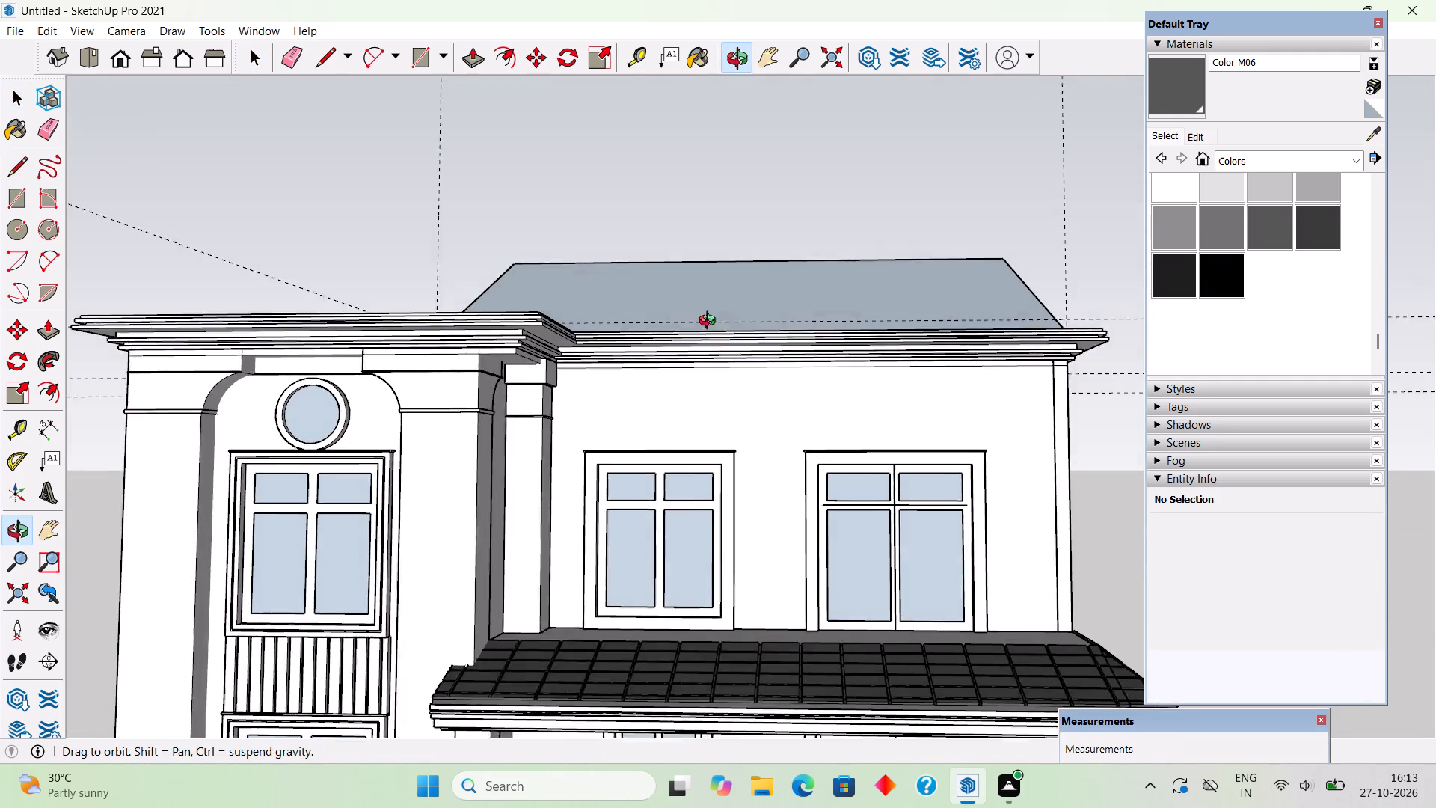
{"action": "middle_click_drag", "start_coordinate": [711, 322], "coordinate": [733, 346]}
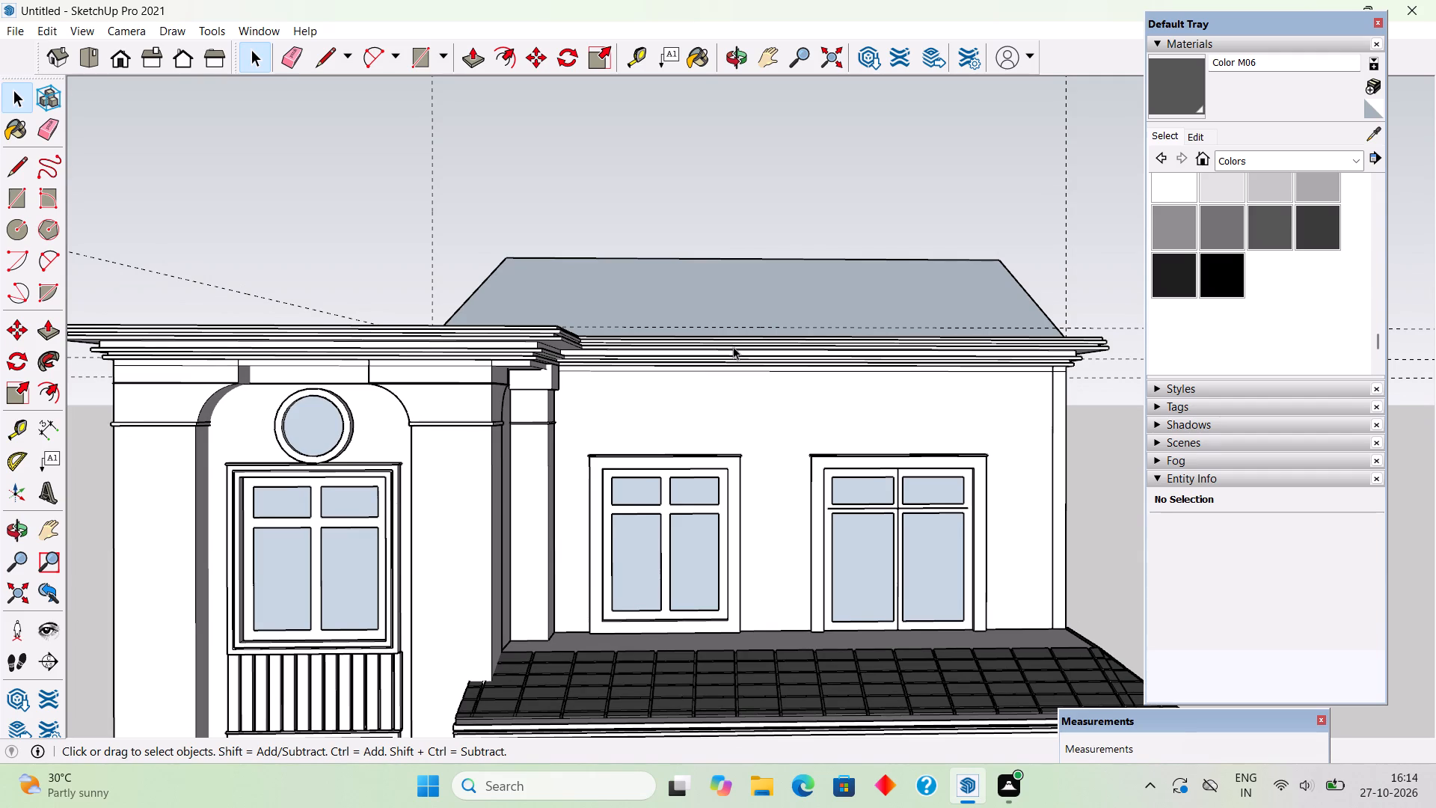
{"action": "middle_click_drag", "start_coordinate": [591, 330], "coordinate": [304, 402]}
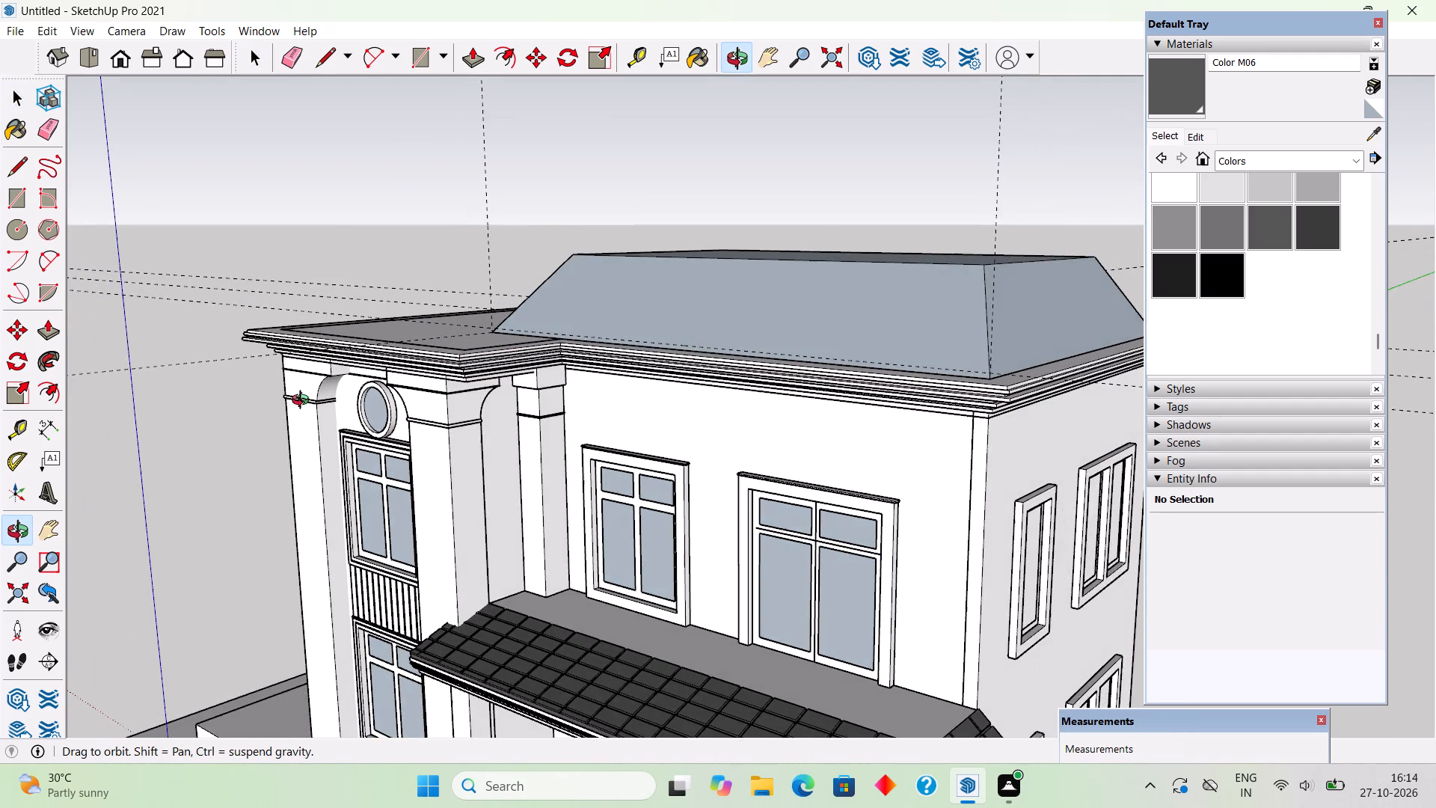
{"action": "middle_click_drag", "start_coordinate": [304, 402], "coordinate": [255, 362]}
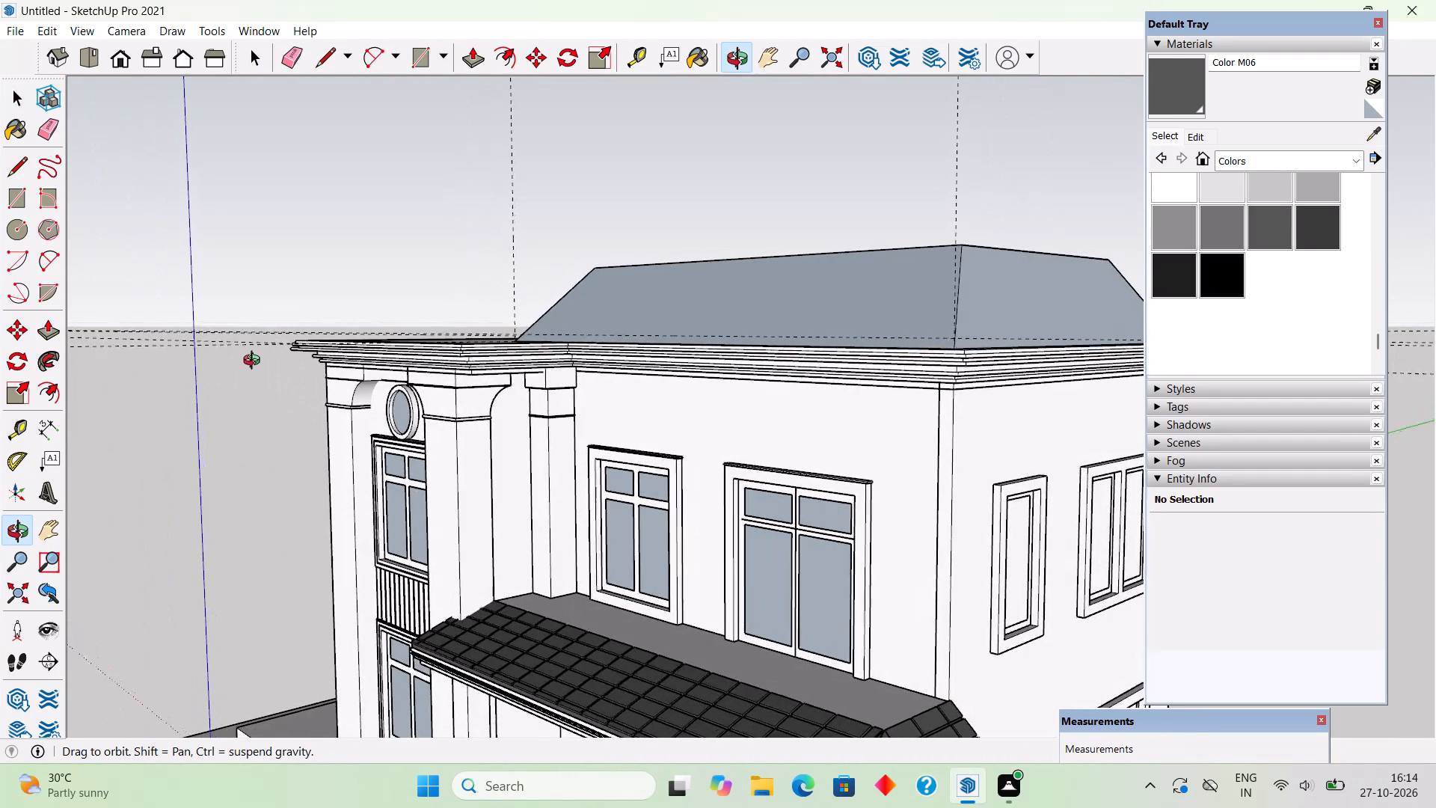
{"action": "middle_click_drag", "start_coordinate": [255, 362], "coordinate": [282, 369]}
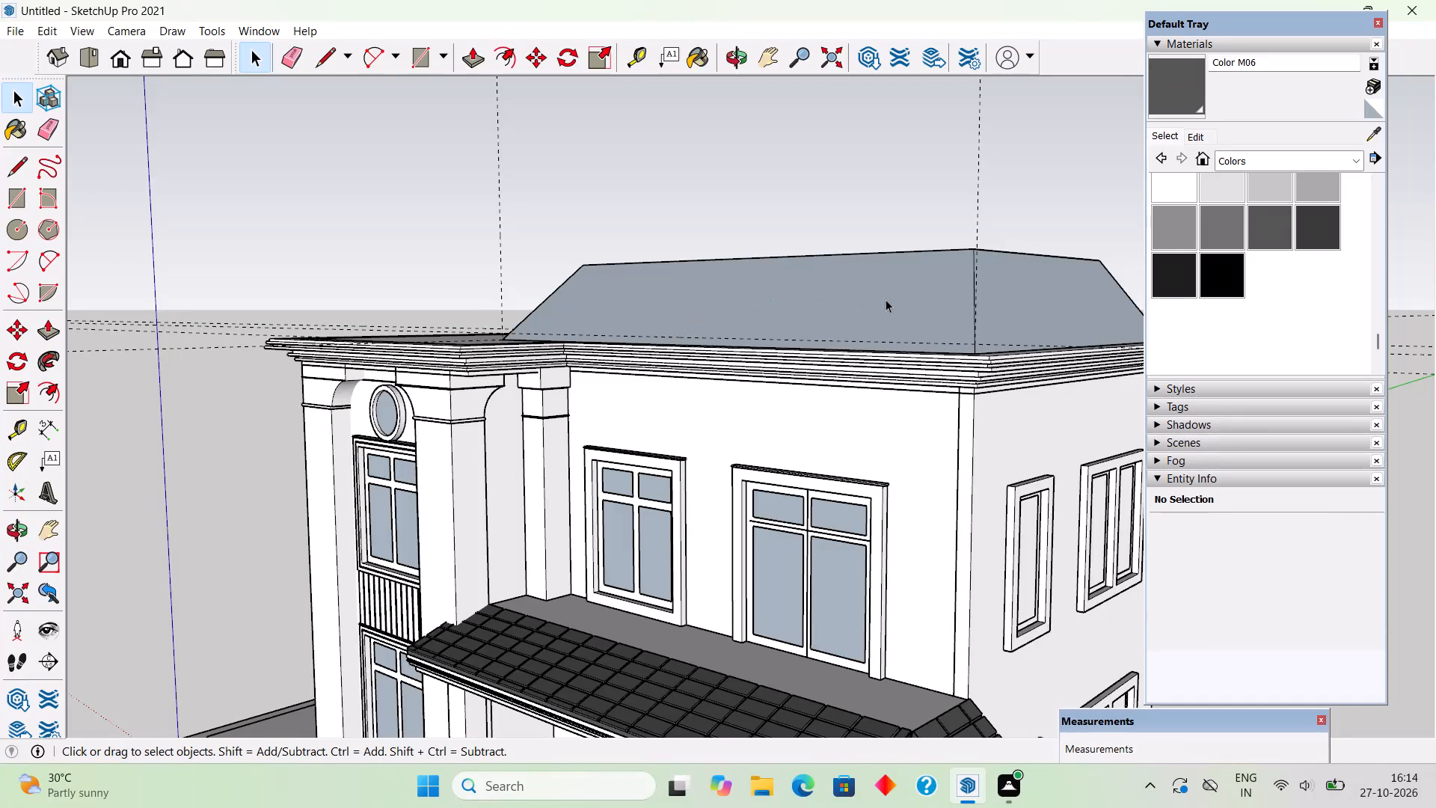
Delete the entire cut-down hipped upper roof from above the slab, leaving the slab in place.
{"action": "scroll", "coordinate": [886, 299], "scroll_direction": "down", "scroll_amount": 4}
{"action": "scroll", "coordinate": [794, 312], "scroll_direction": "down", "scroll_amount": 4}
{"action": "middle_click_drag", "start_coordinate": [629, 345], "coordinate": [1001, 400]}
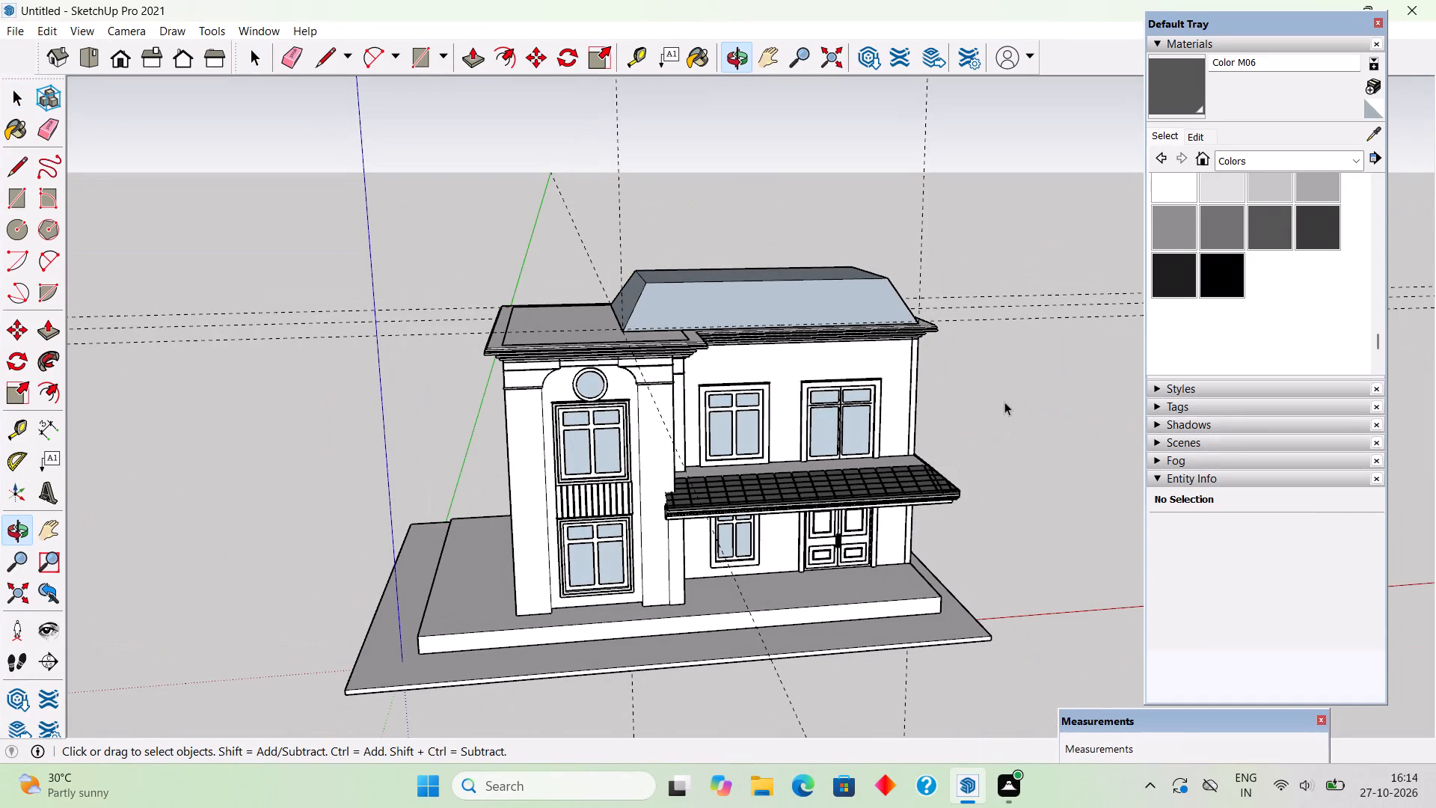
{"action": "key", "text": "space"}
{"action": "left_click", "coordinate": [755, 293]}
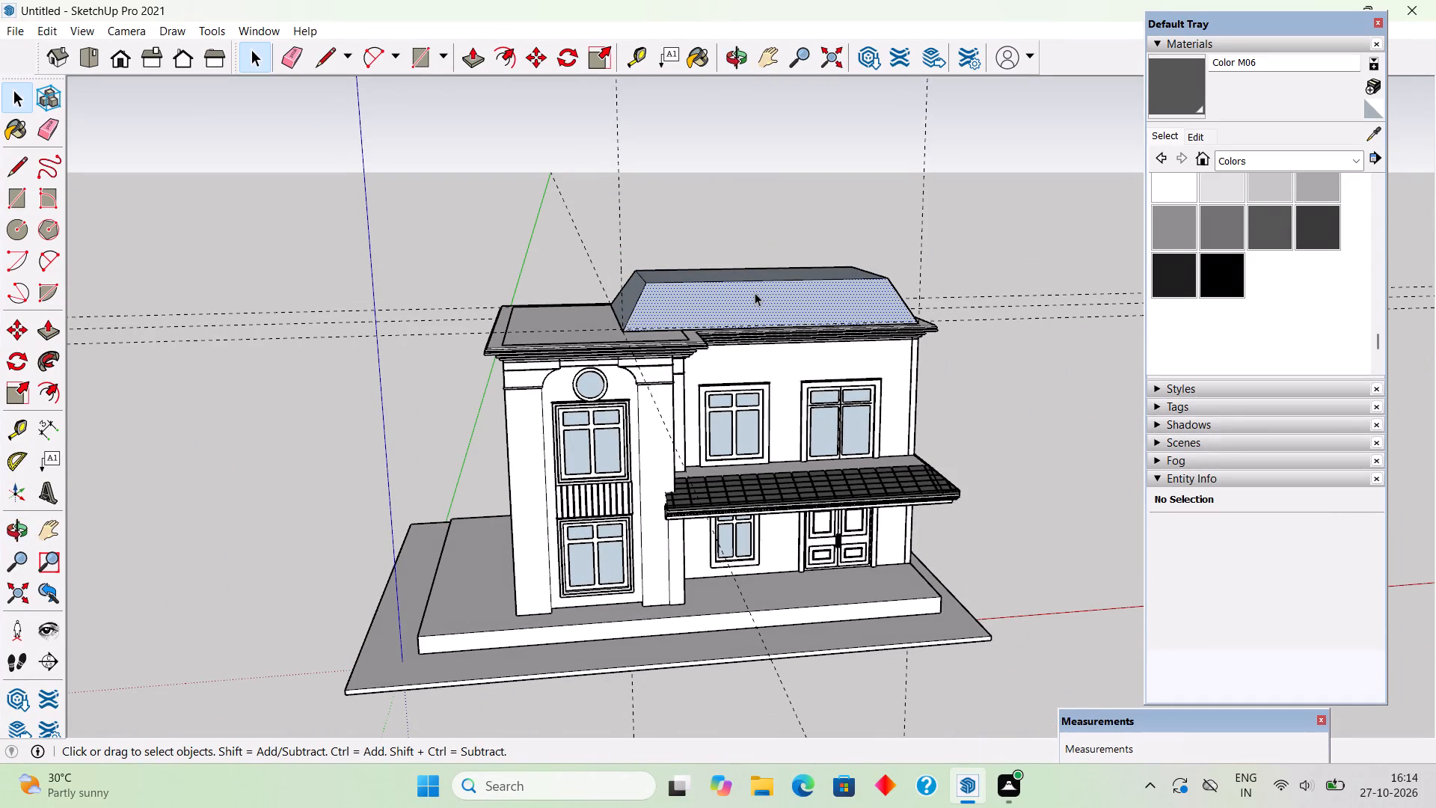
{"action": "triple_click", "coordinate": [755, 293]}
{"action": "key", "text": "Delete"}
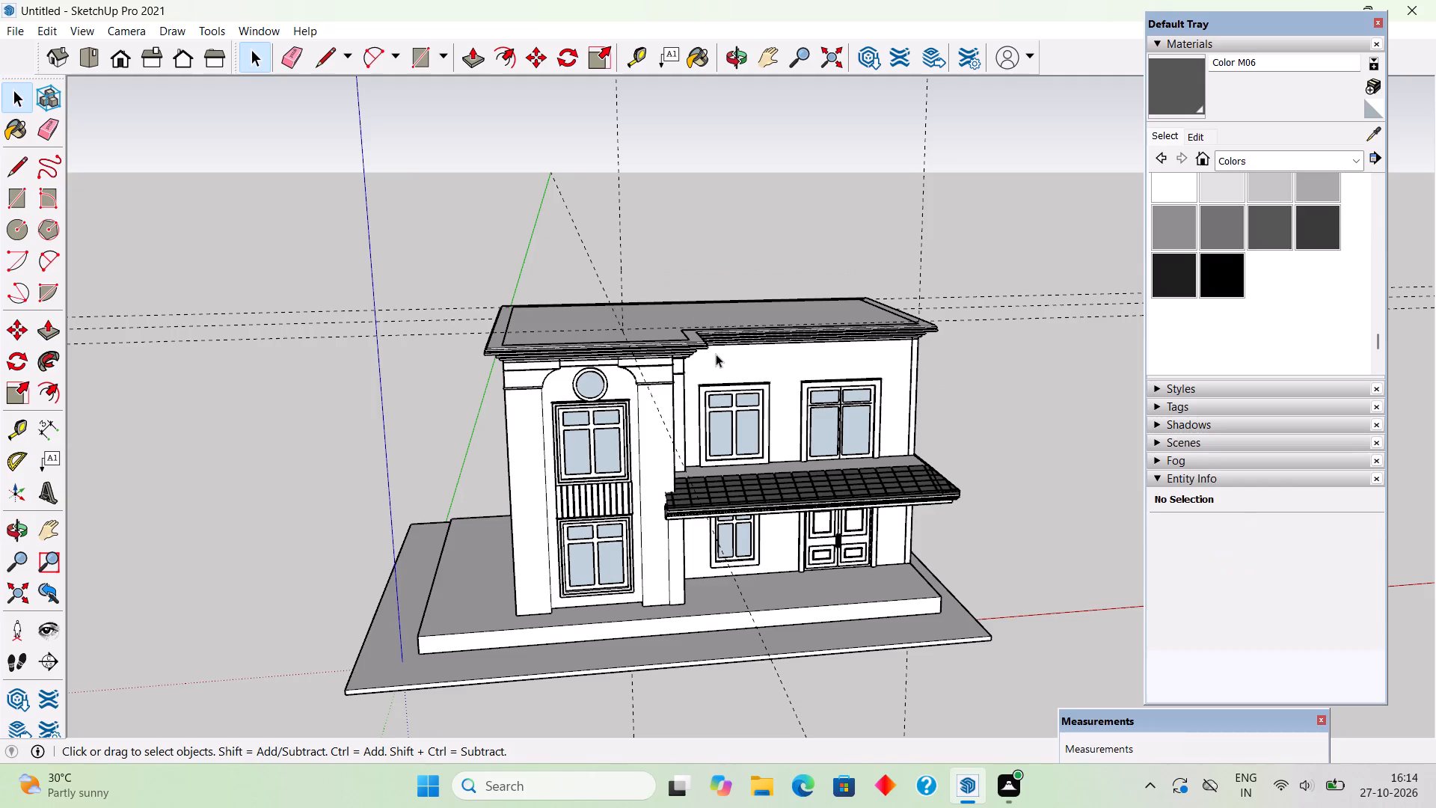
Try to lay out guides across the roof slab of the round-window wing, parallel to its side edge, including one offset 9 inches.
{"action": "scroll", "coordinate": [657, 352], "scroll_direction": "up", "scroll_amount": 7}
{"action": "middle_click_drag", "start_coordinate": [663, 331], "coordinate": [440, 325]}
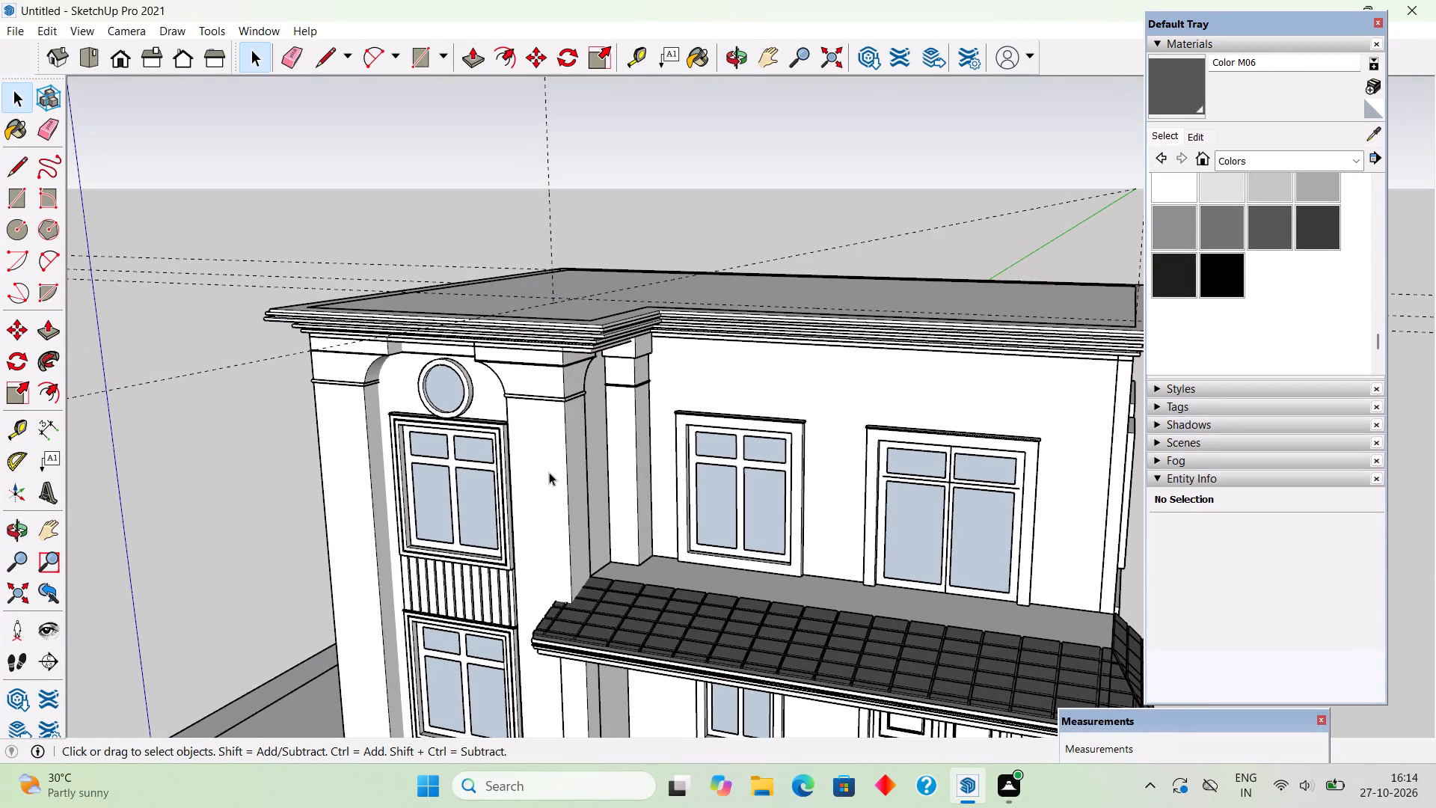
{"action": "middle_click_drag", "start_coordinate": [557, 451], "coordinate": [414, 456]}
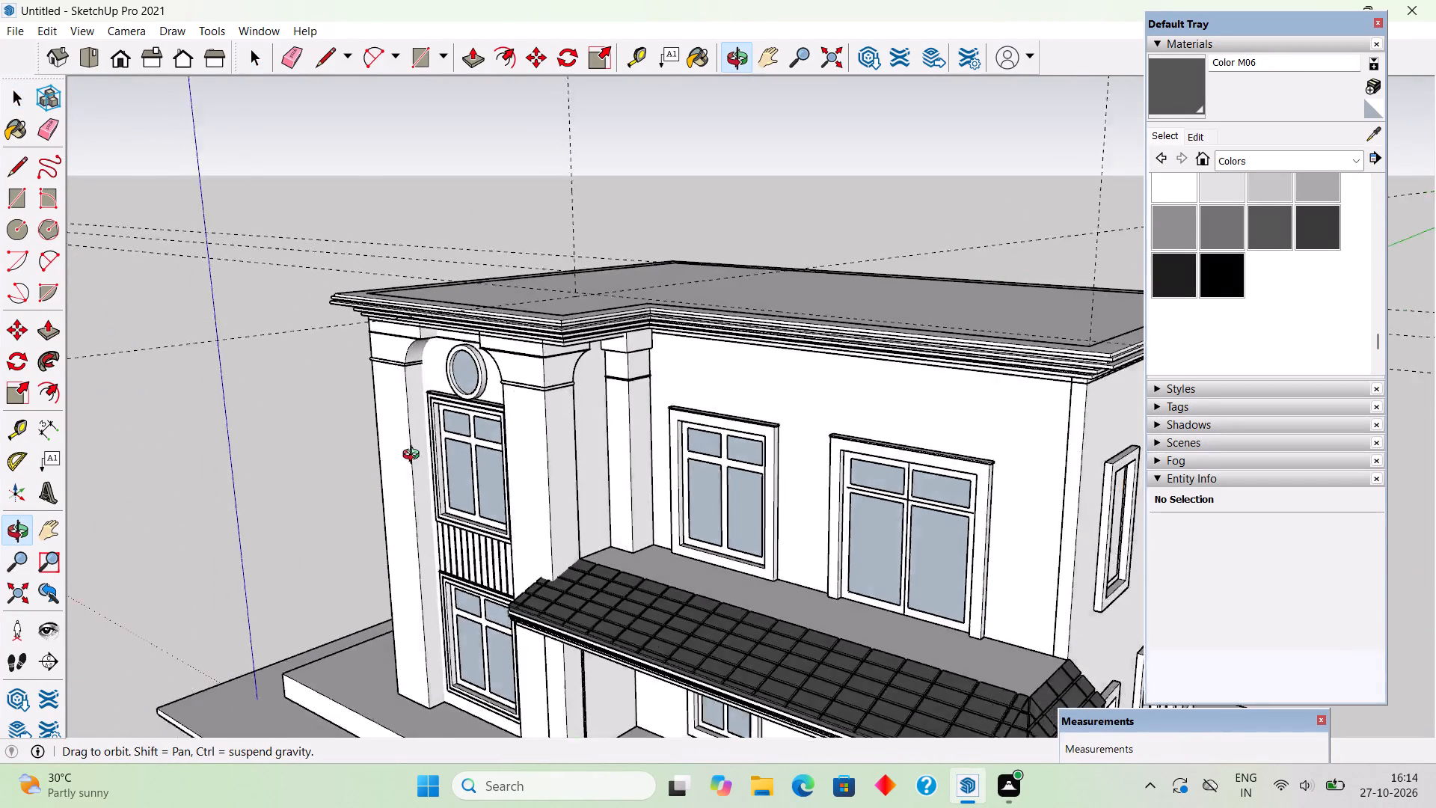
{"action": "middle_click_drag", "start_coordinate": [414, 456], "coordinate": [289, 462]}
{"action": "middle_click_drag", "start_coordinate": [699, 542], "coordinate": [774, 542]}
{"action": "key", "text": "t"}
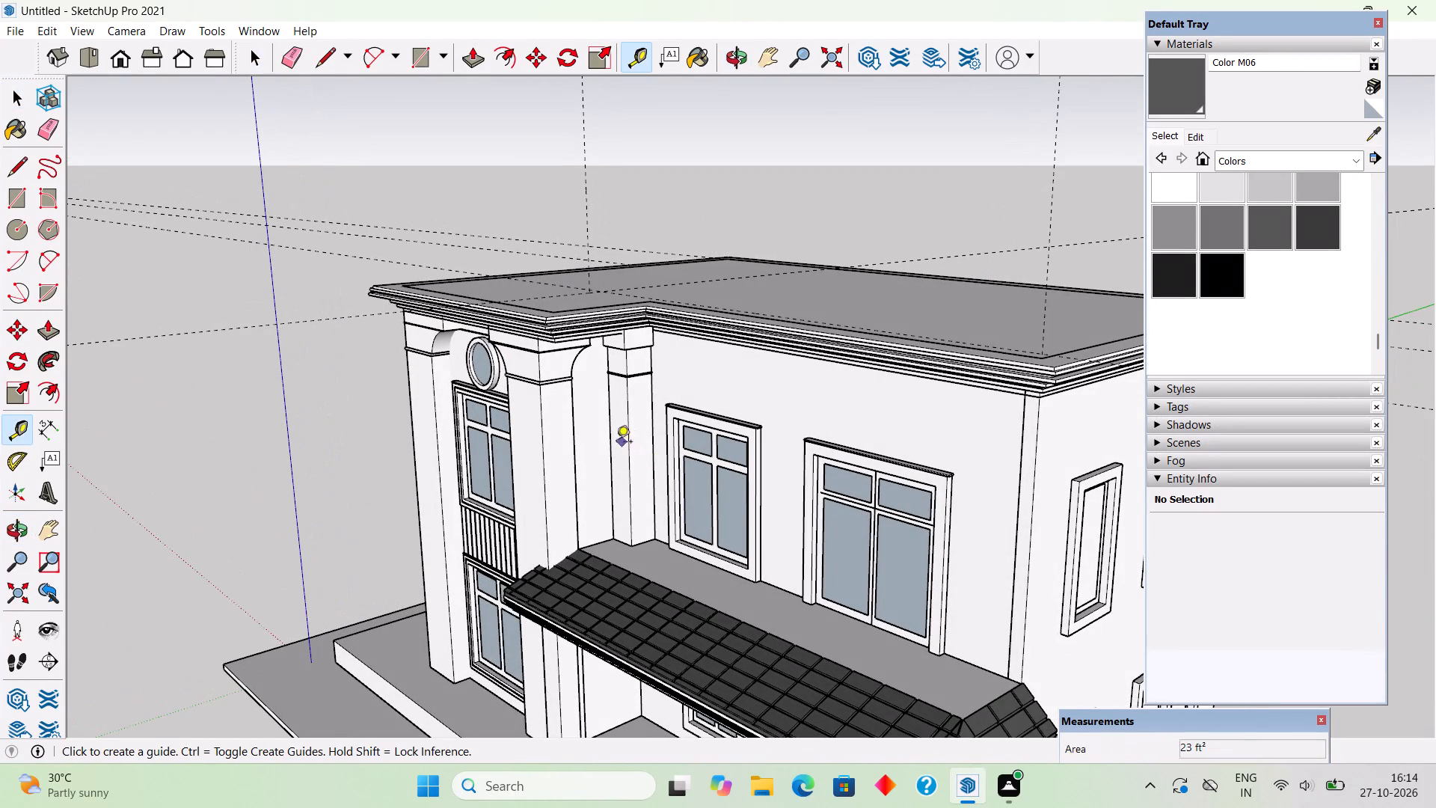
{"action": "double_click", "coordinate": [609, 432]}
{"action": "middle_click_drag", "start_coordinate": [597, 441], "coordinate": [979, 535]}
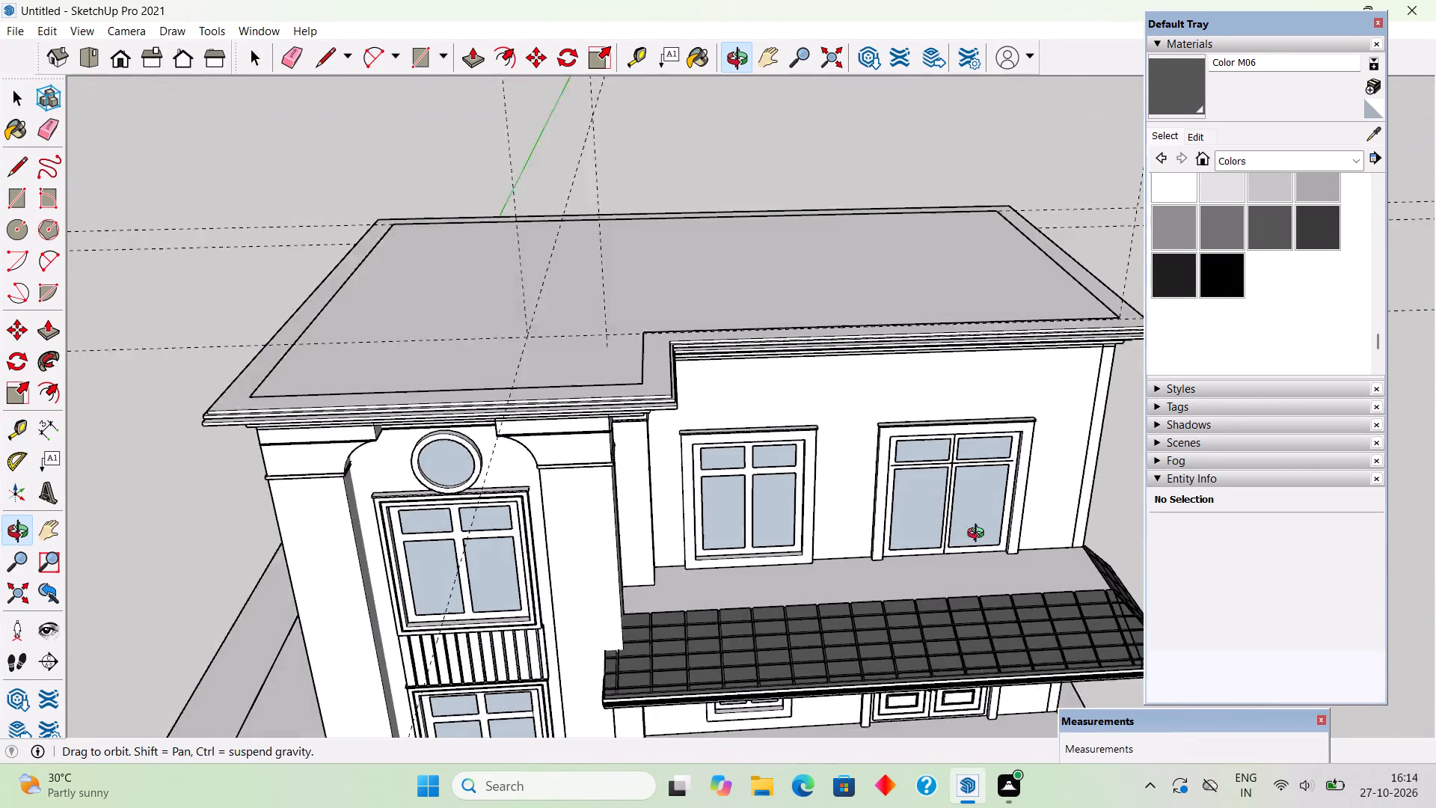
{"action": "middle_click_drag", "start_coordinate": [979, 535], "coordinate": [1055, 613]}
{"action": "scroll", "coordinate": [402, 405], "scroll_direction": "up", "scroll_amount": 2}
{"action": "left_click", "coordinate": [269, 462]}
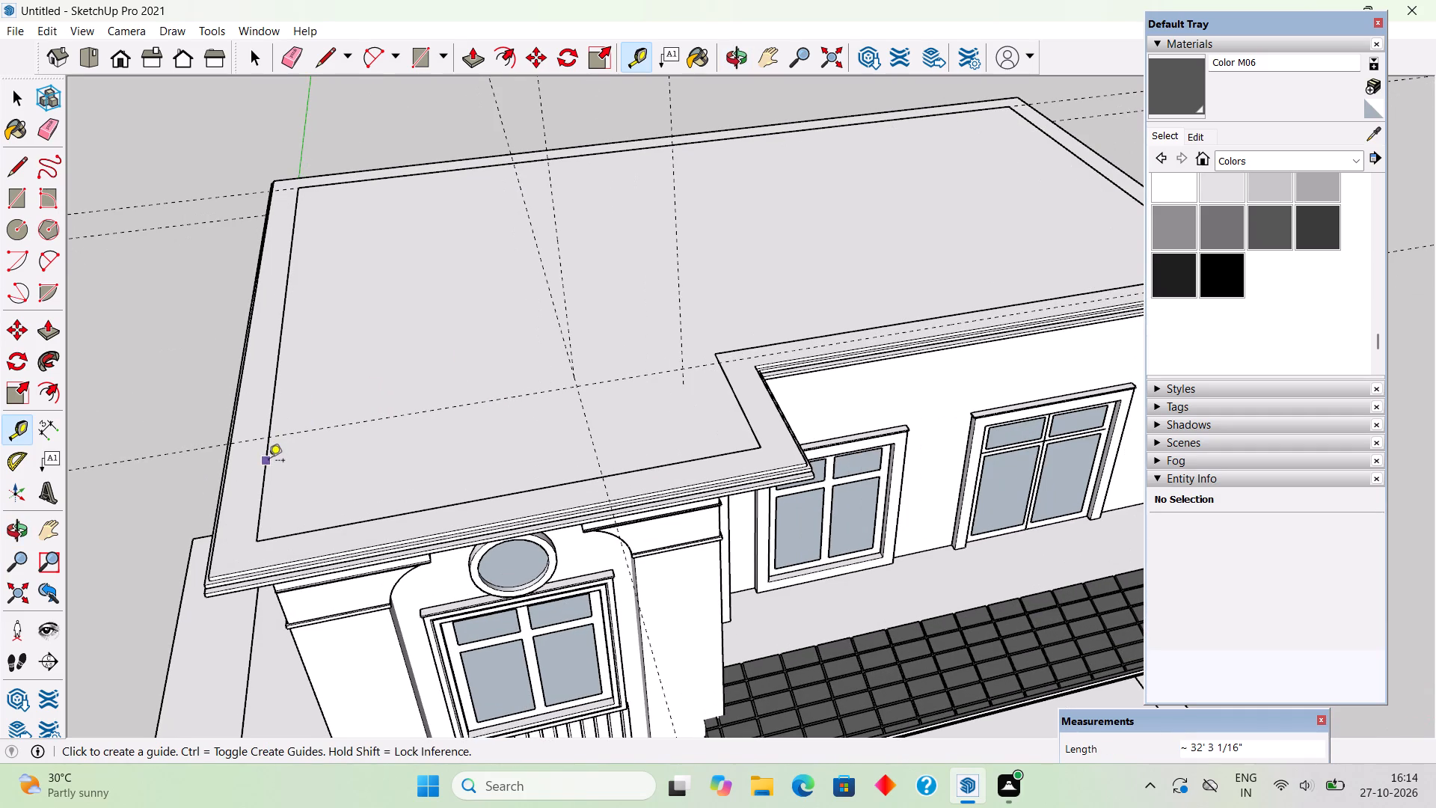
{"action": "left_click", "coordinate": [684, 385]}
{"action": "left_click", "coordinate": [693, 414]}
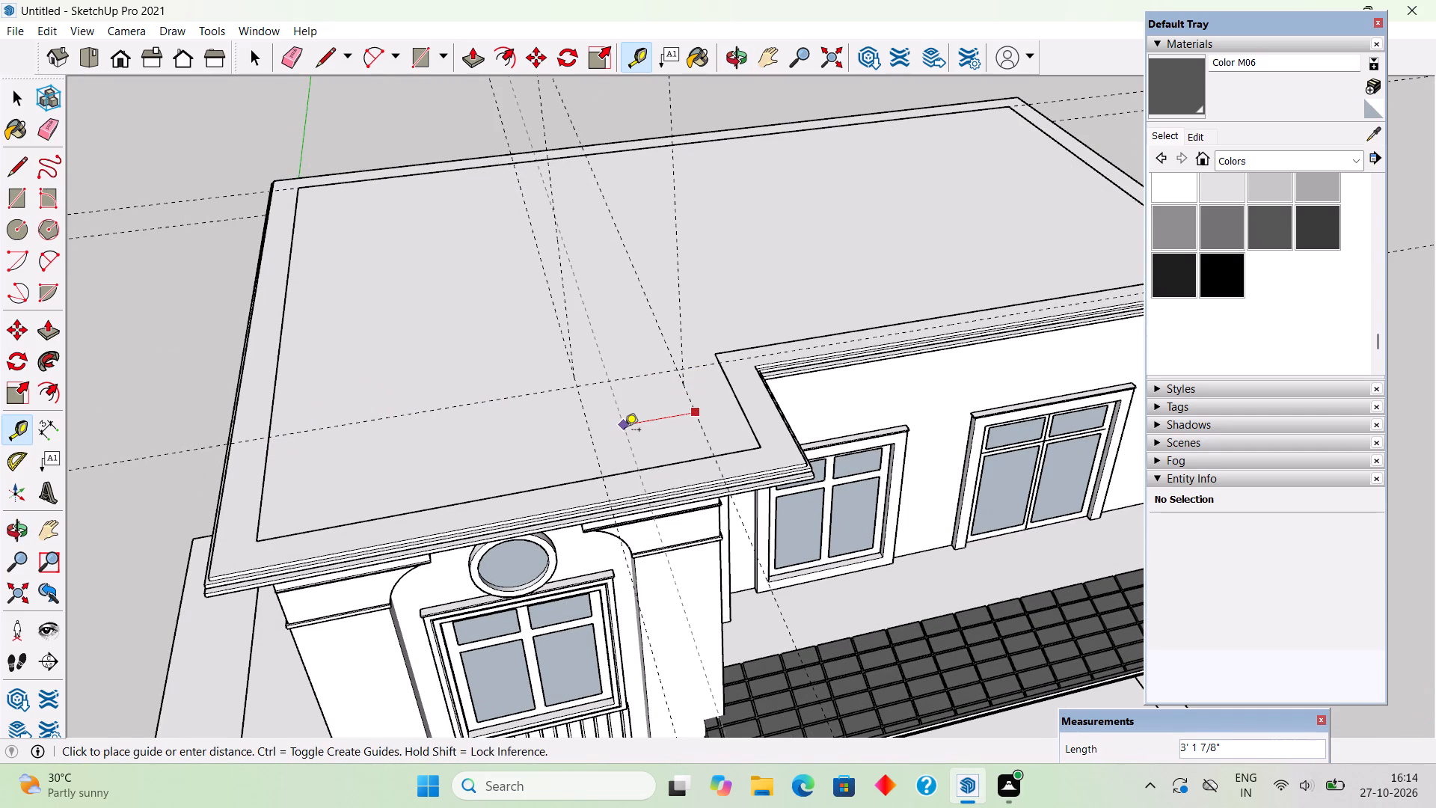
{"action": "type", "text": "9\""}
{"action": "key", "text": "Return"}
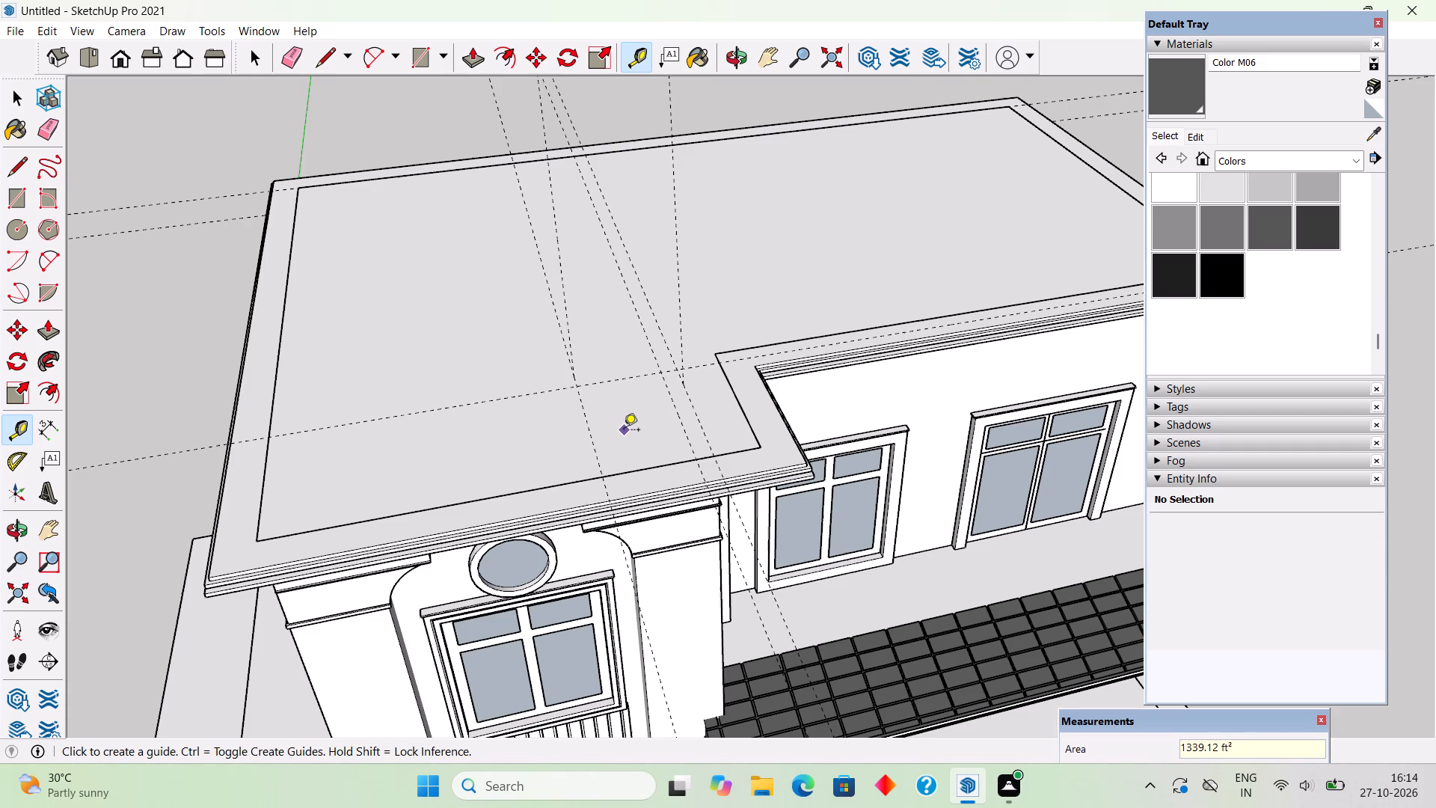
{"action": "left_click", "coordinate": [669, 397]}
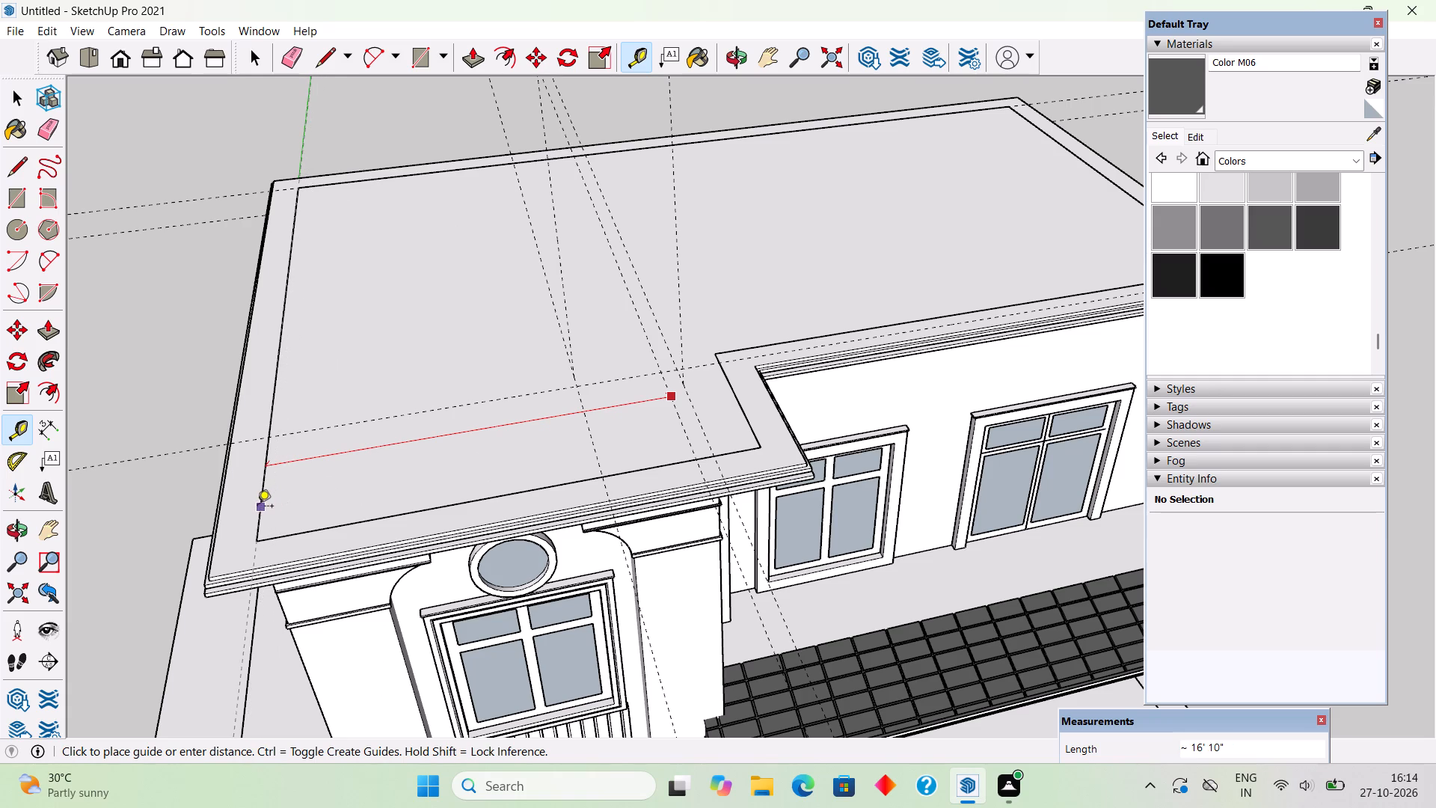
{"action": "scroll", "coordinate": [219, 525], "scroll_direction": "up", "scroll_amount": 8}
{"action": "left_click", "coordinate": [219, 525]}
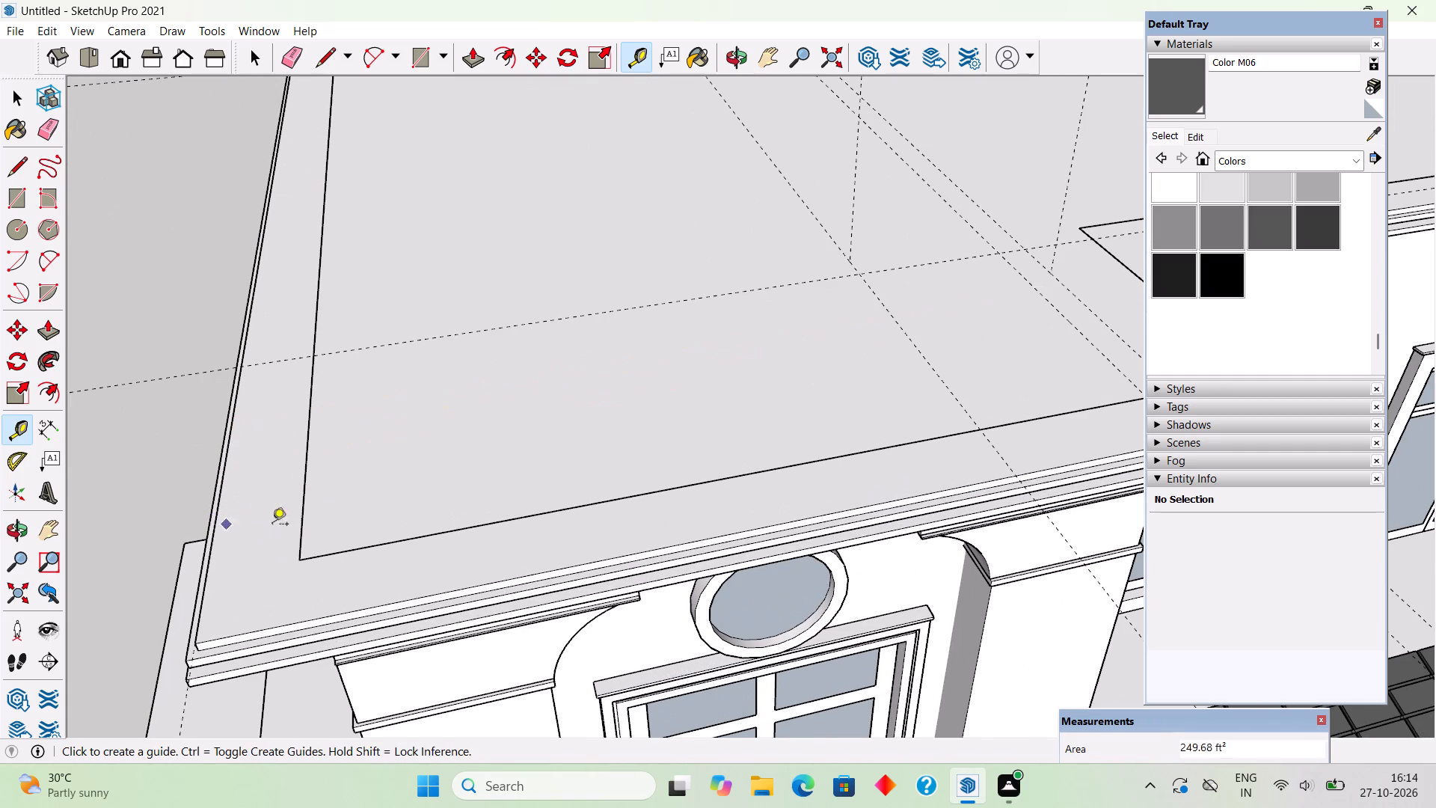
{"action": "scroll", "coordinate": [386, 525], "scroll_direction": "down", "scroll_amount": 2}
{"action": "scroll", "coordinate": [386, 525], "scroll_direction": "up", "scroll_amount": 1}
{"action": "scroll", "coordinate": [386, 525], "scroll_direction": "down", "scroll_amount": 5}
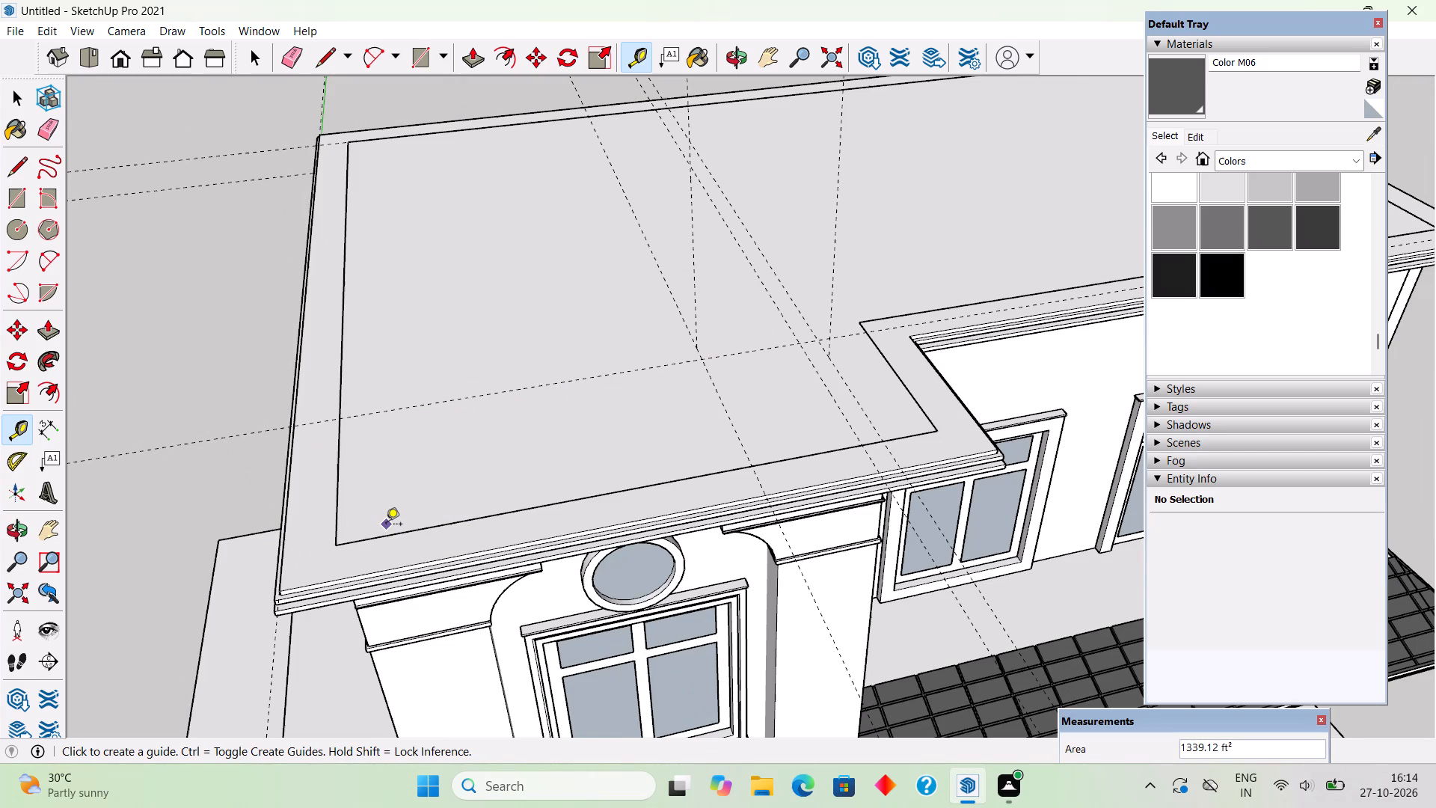
Delete all guides in the model.
{"action": "middle_click_drag", "start_coordinate": [751, 435], "coordinate": [583, 362]}
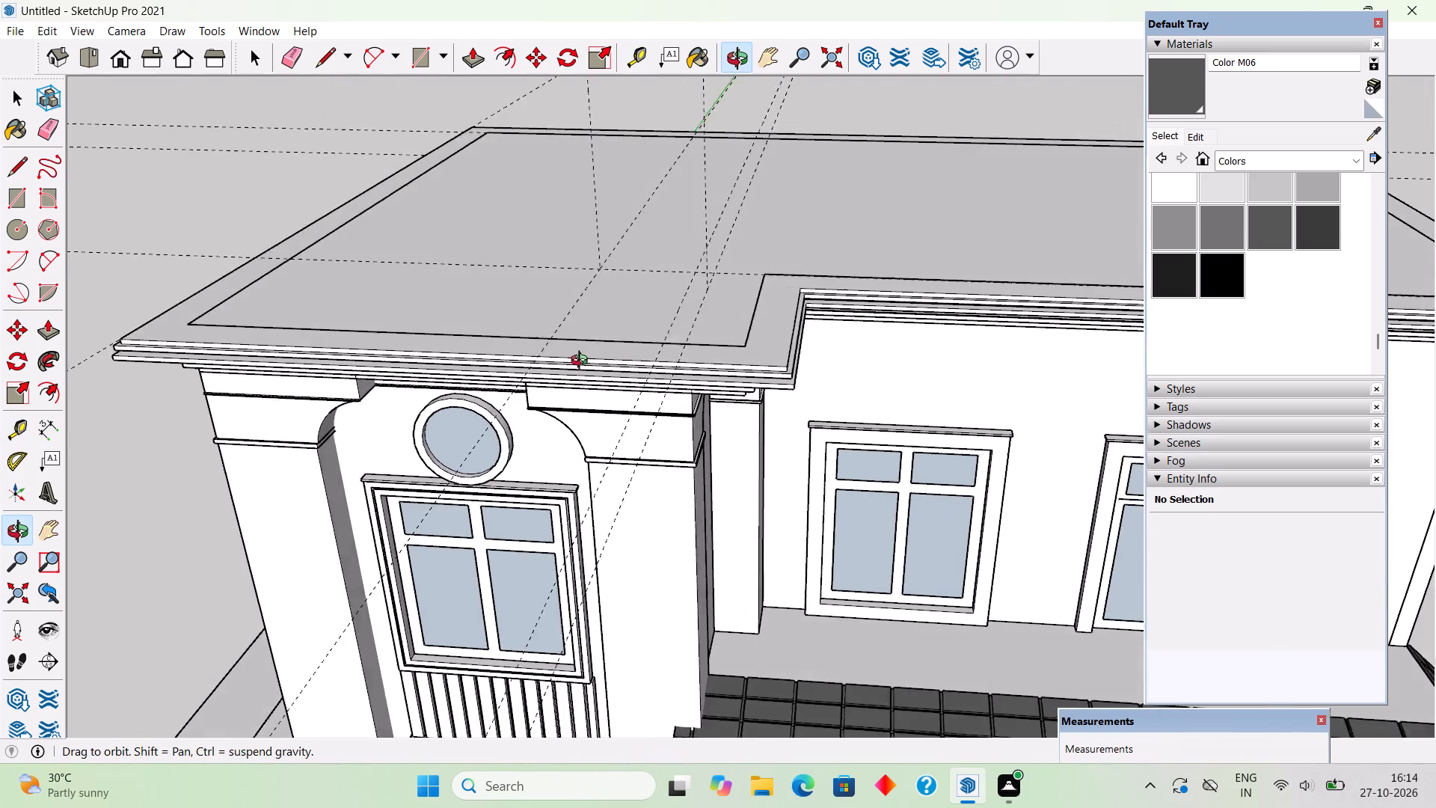
{"action": "middle_click_drag", "start_coordinate": [583, 362], "coordinate": [565, 311]}
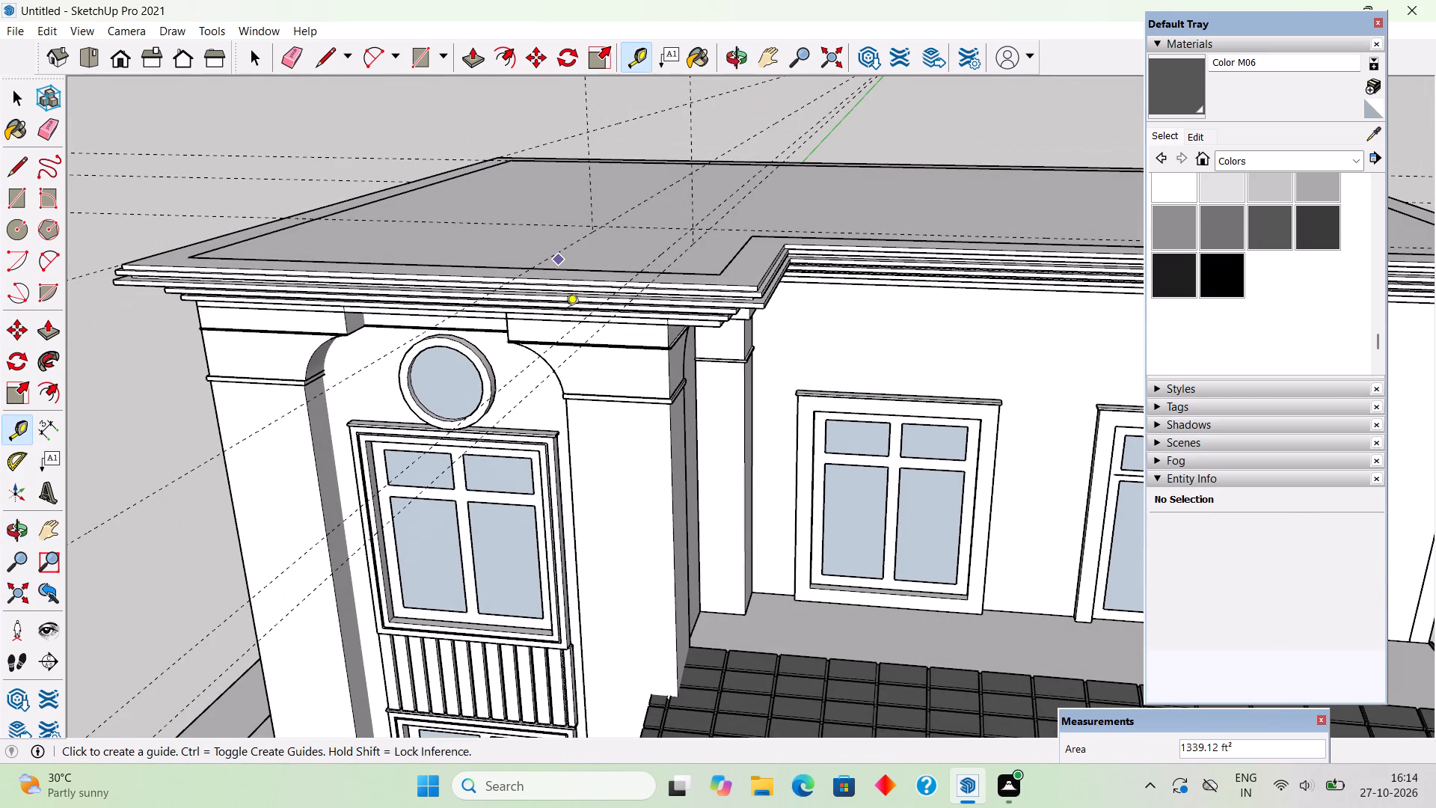
{"action": "scroll", "coordinate": [736, 310], "scroll_direction": "down", "scroll_amount": 3}
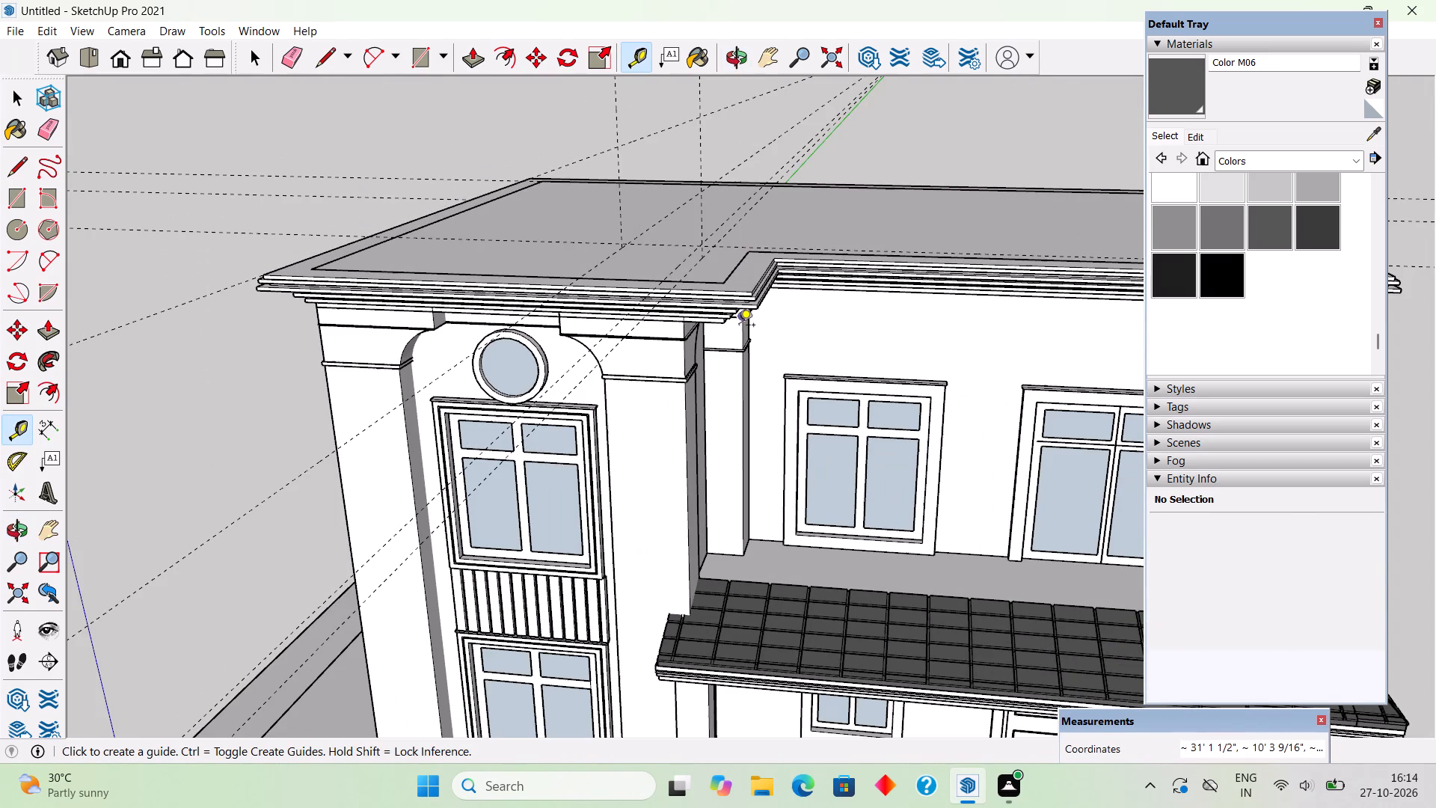
{"action": "key", "text": "space"}
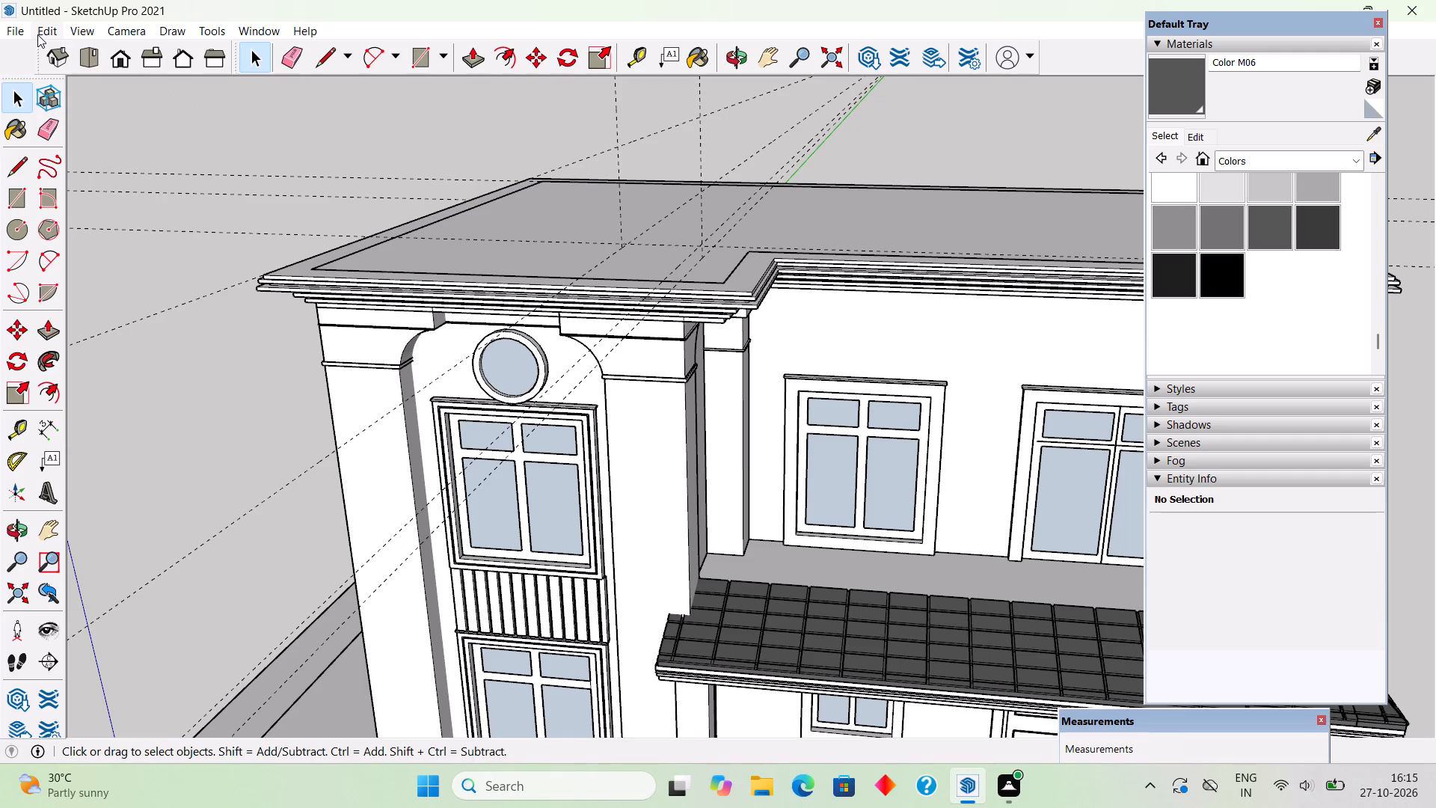
{"action": "left_click", "coordinate": [37, 34]}
{"action": "left_click", "coordinate": [161, 200]}
Place guides along the roof slab's short notch edge and the round-window wing's opposite outer side edge.
{"action": "middle_click_drag", "start_coordinate": [298, 318], "coordinate": [490, 567]}
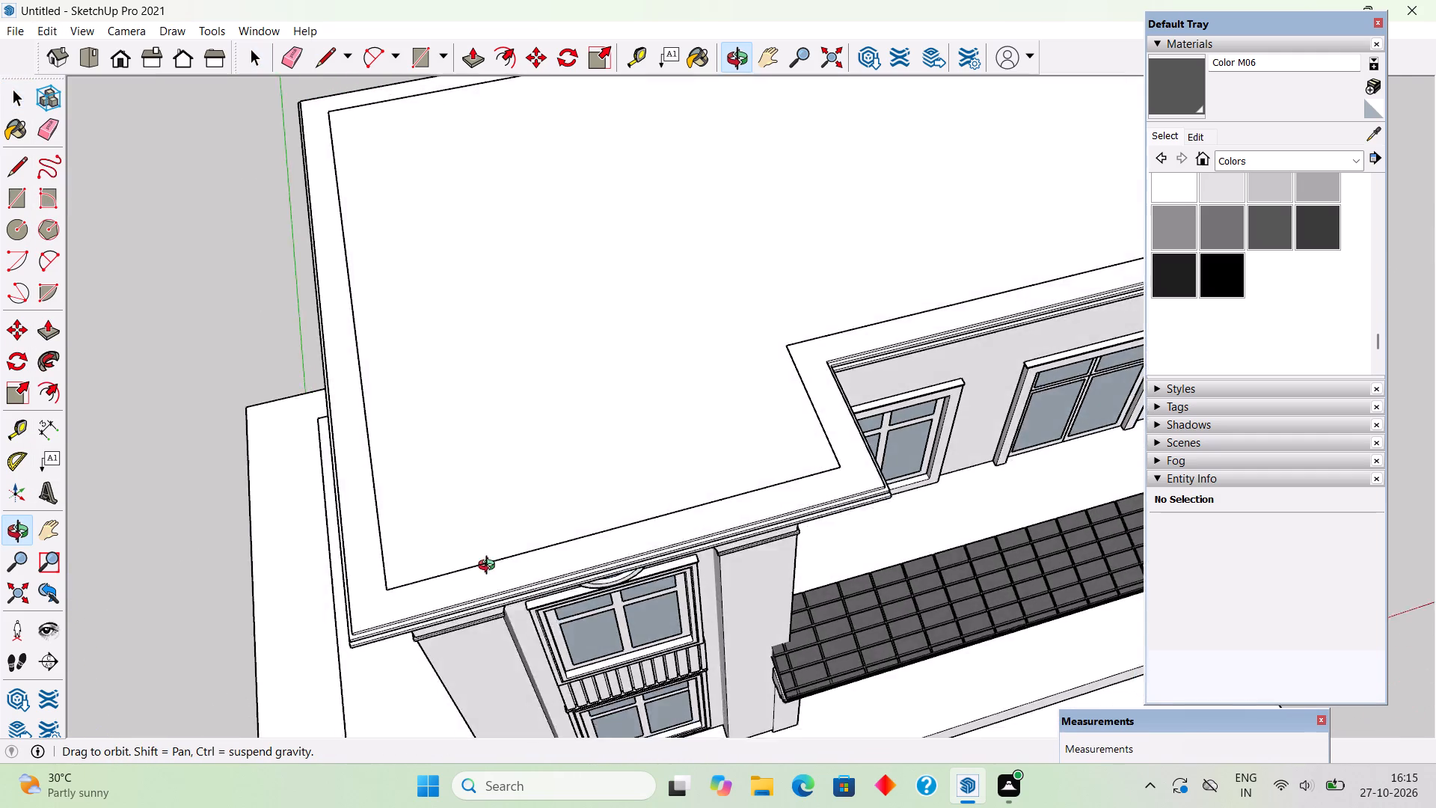
{"action": "middle_click_drag", "start_coordinate": [490, 567], "coordinate": [399, 622]}
{"action": "key", "text": "t"}
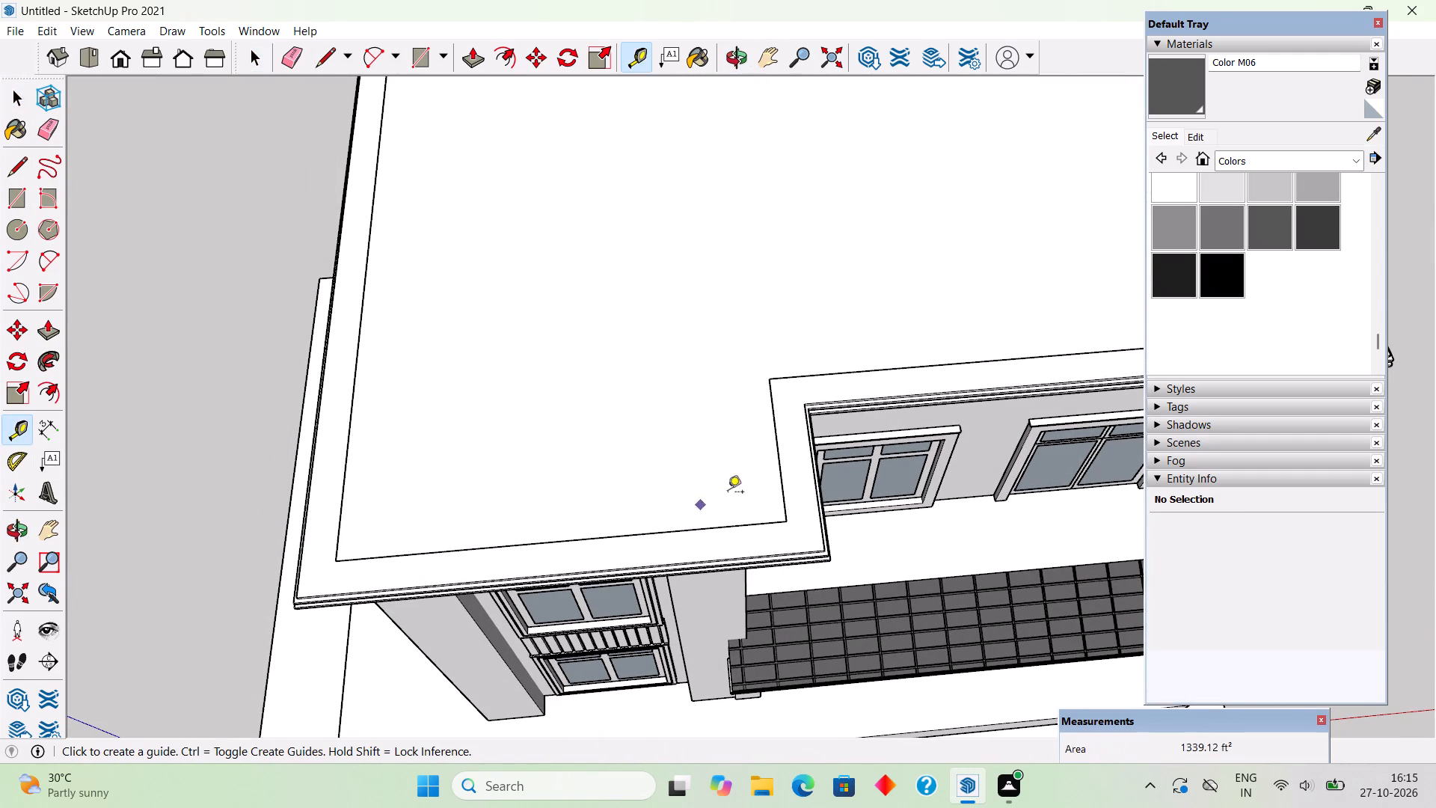
{"action": "scroll", "coordinate": [806, 445], "scroll_direction": "up", "scroll_amount": 3}
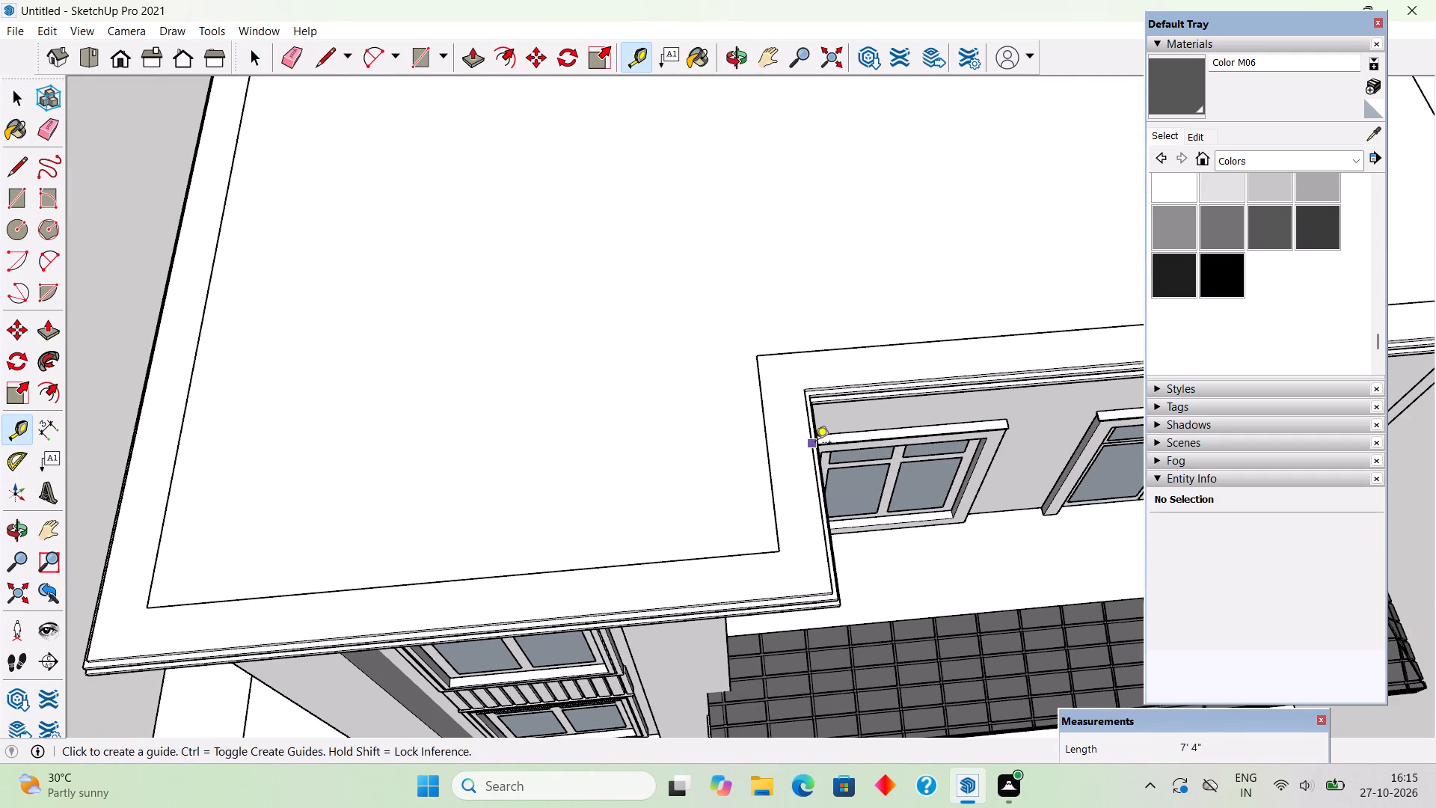
{"action": "double_click", "coordinate": [815, 444]}
{"action": "scroll", "coordinate": [815, 444], "scroll_direction": "down", "scroll_amount": 5}
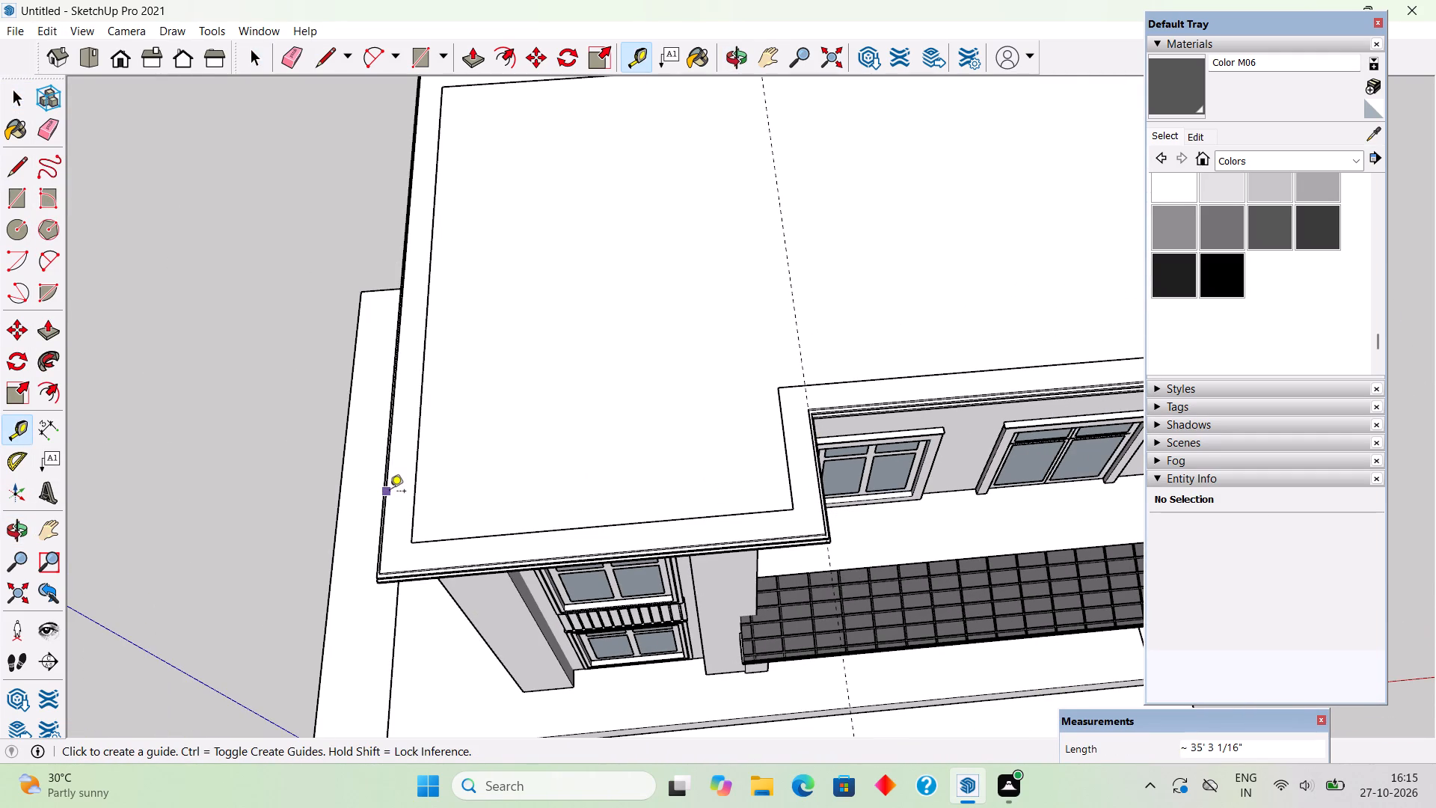
{"action": "double_click", "coordinate": [391, 492]}
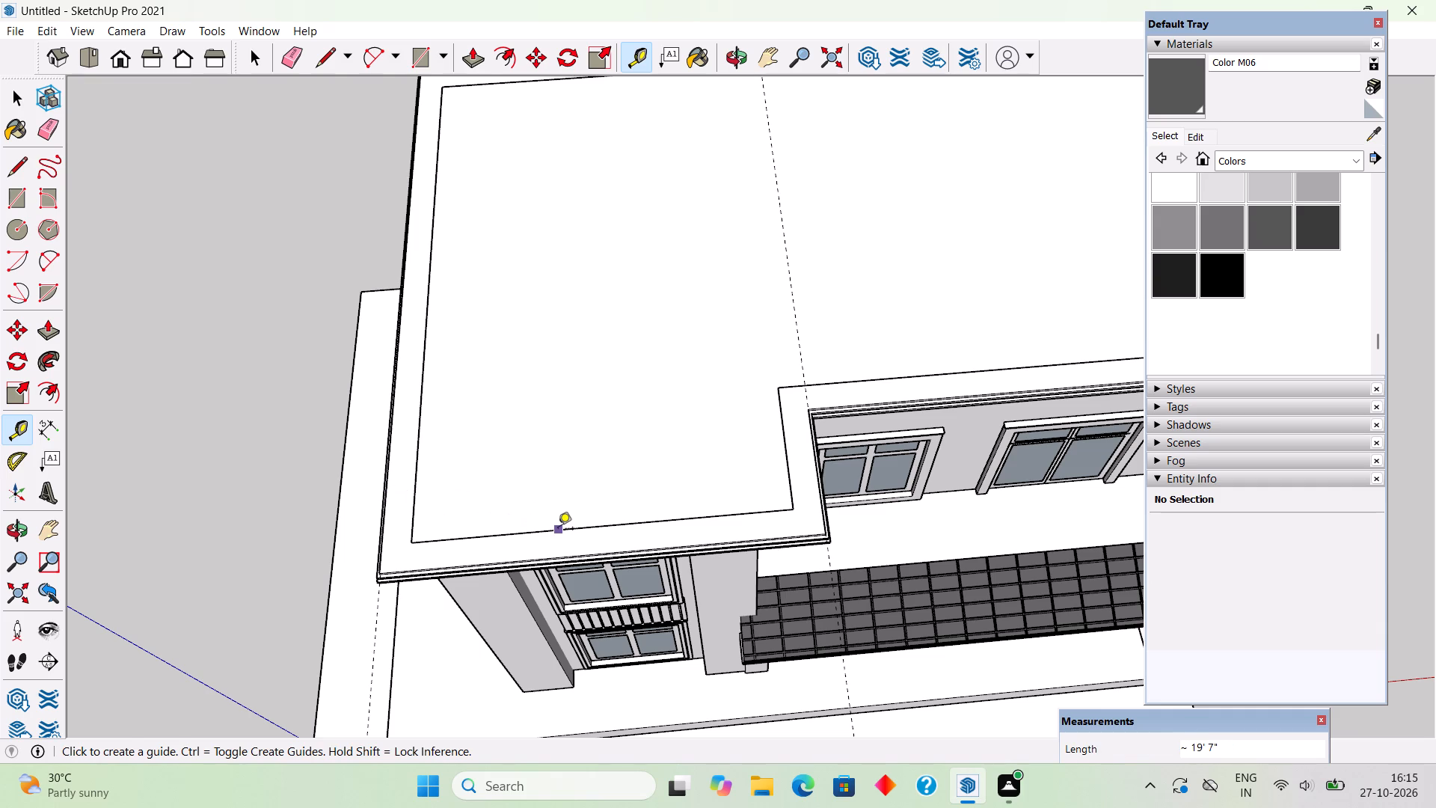
Draw a rectangle of about 22' 7" by 35' 3" over the round-window wing's roof slab, between the two guides.
{"action": "middle_click_drag", "start_coordinate": [558, 530], "coordinate": [1016, 432]}
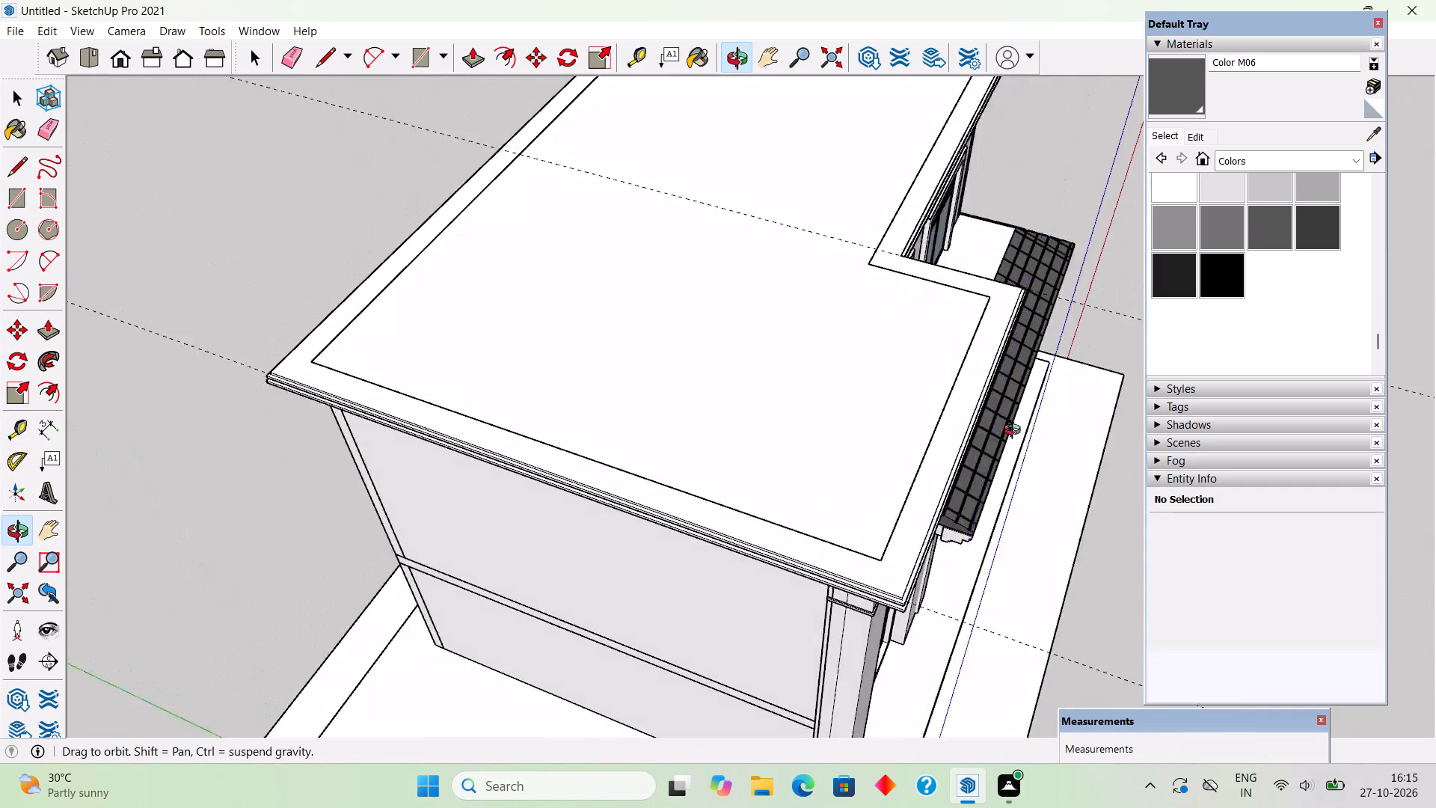
{"action": "middle_click_drag", "start_coordinate": [1016, 432], "coordinate": [1049, 493]}
{"action": "key", "text": "r"}
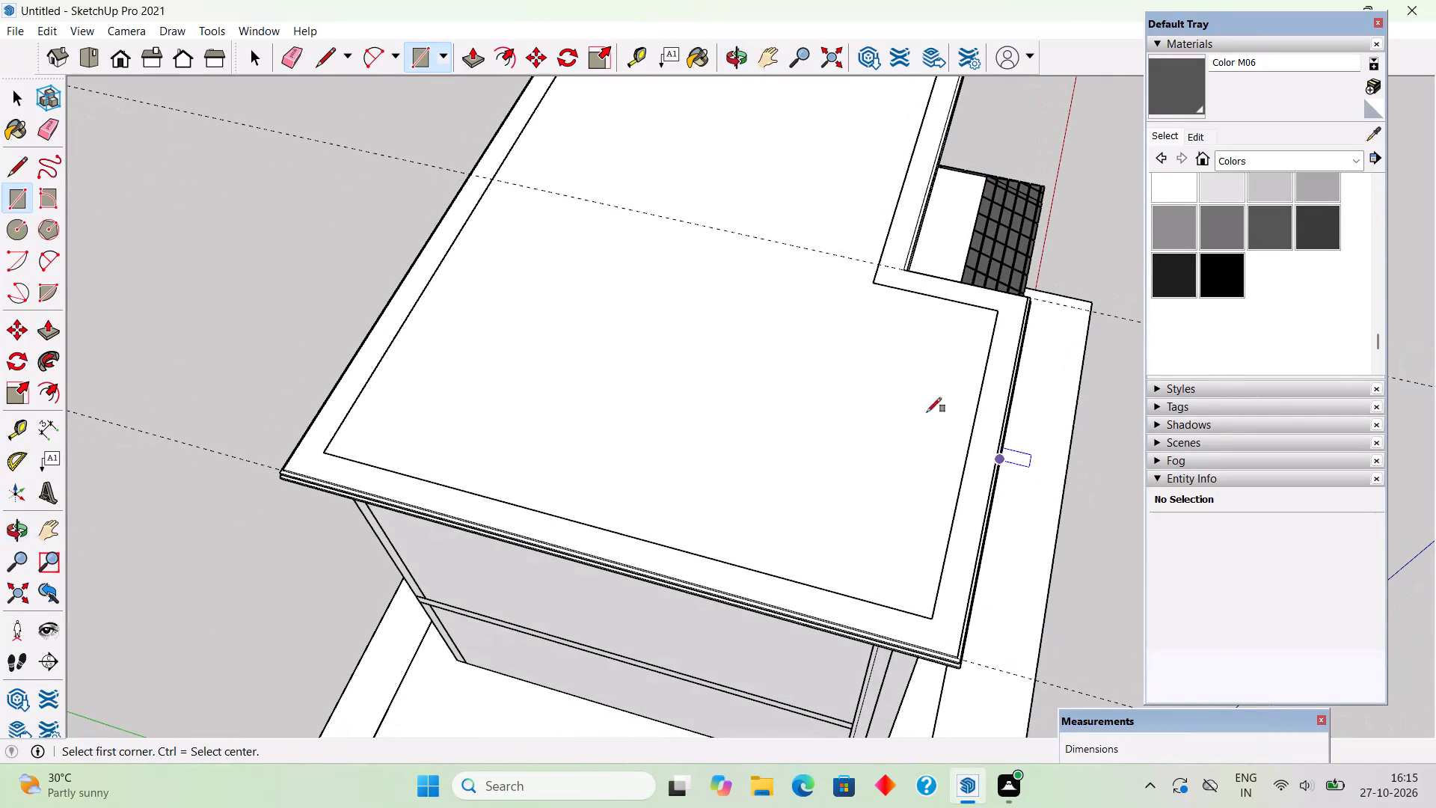
{"action": "left_click", "coordinate": [470, 177]}
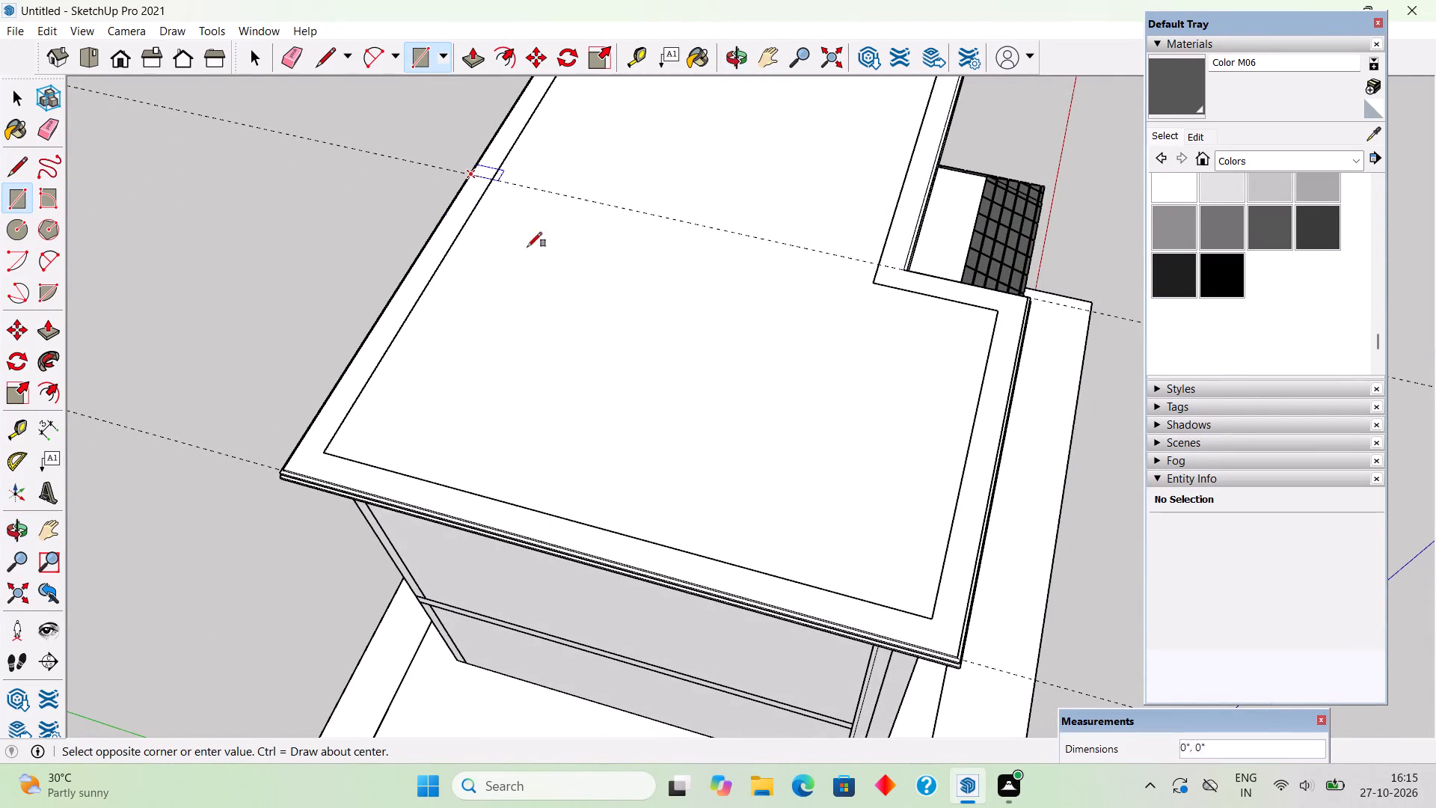
{"action": "left_click", "coordinate": [949, 658]}
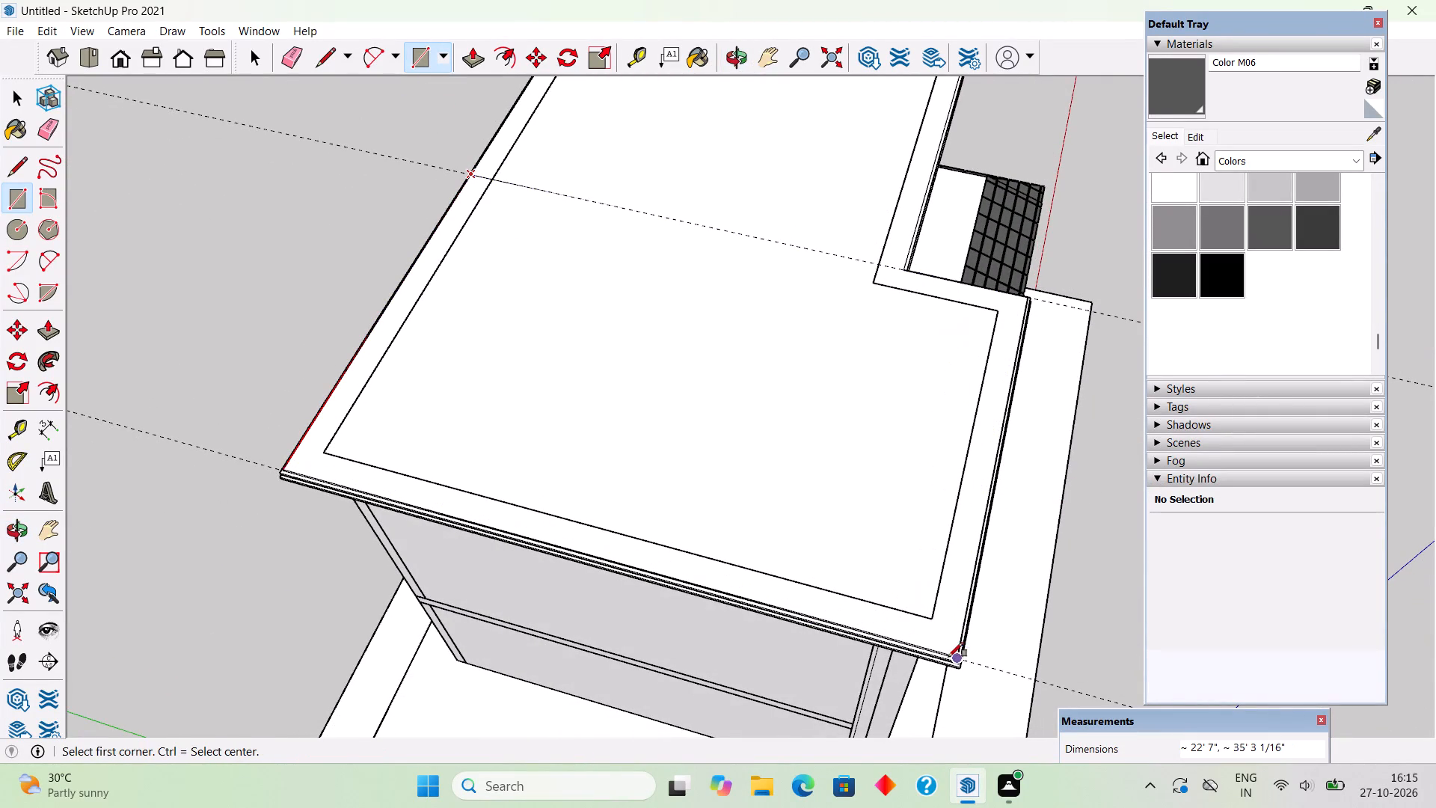
Push/Pull the rectangle over the round-window wing up by 4 inches.
{"action": "key", "text": "p"}
{"action": "left_click", "coordinate": [927, 603]}
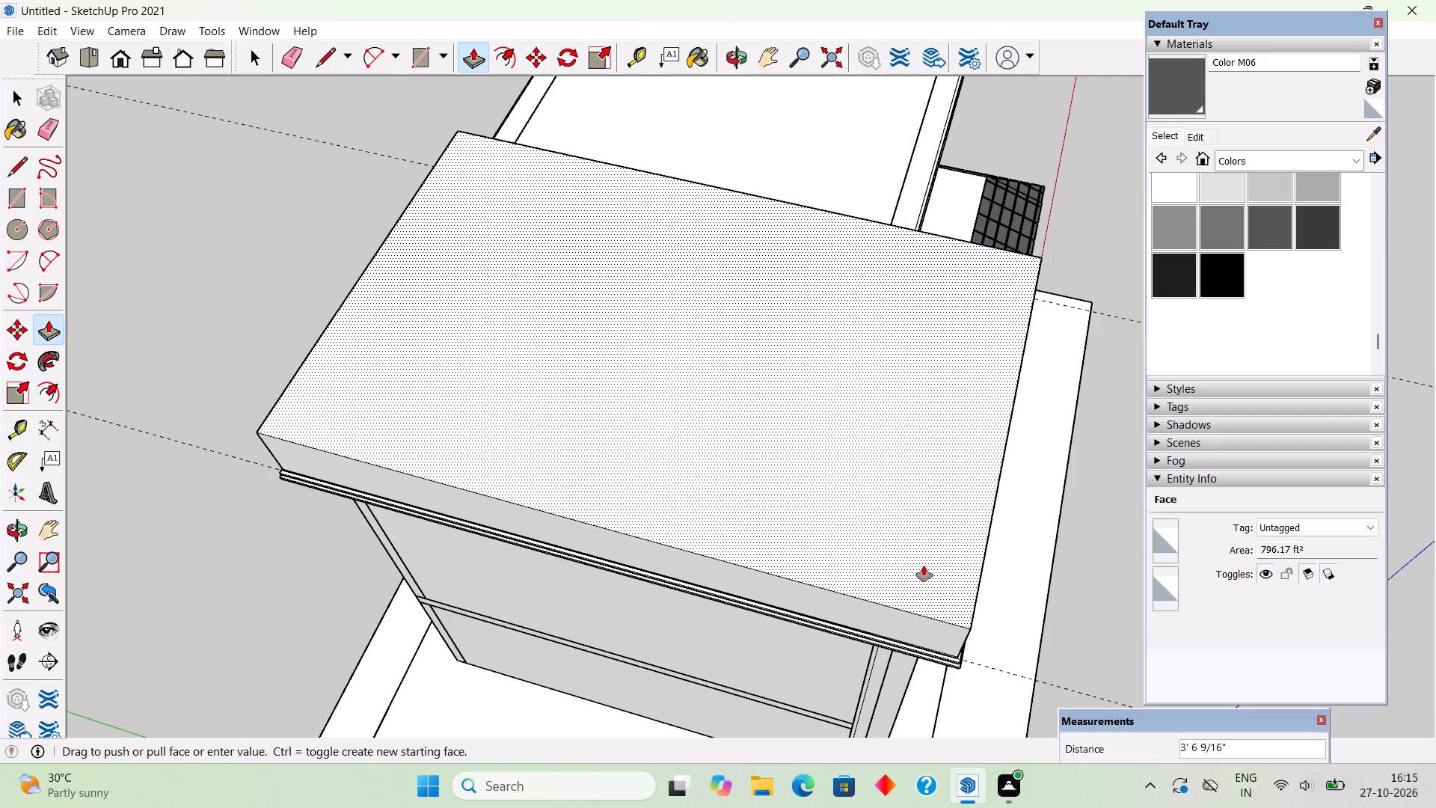
{"action": "type", "text": "4\""}
{"action": "key", "text": "Return"}
{"action": "key", "text": "space"}
Push/Pull the top face of the raised slab over the round-window wing up by a further 8 inches.
{"action": "middle_click_drag", "start_coordinate": [989, 537], "coordinate": [680, 264]}
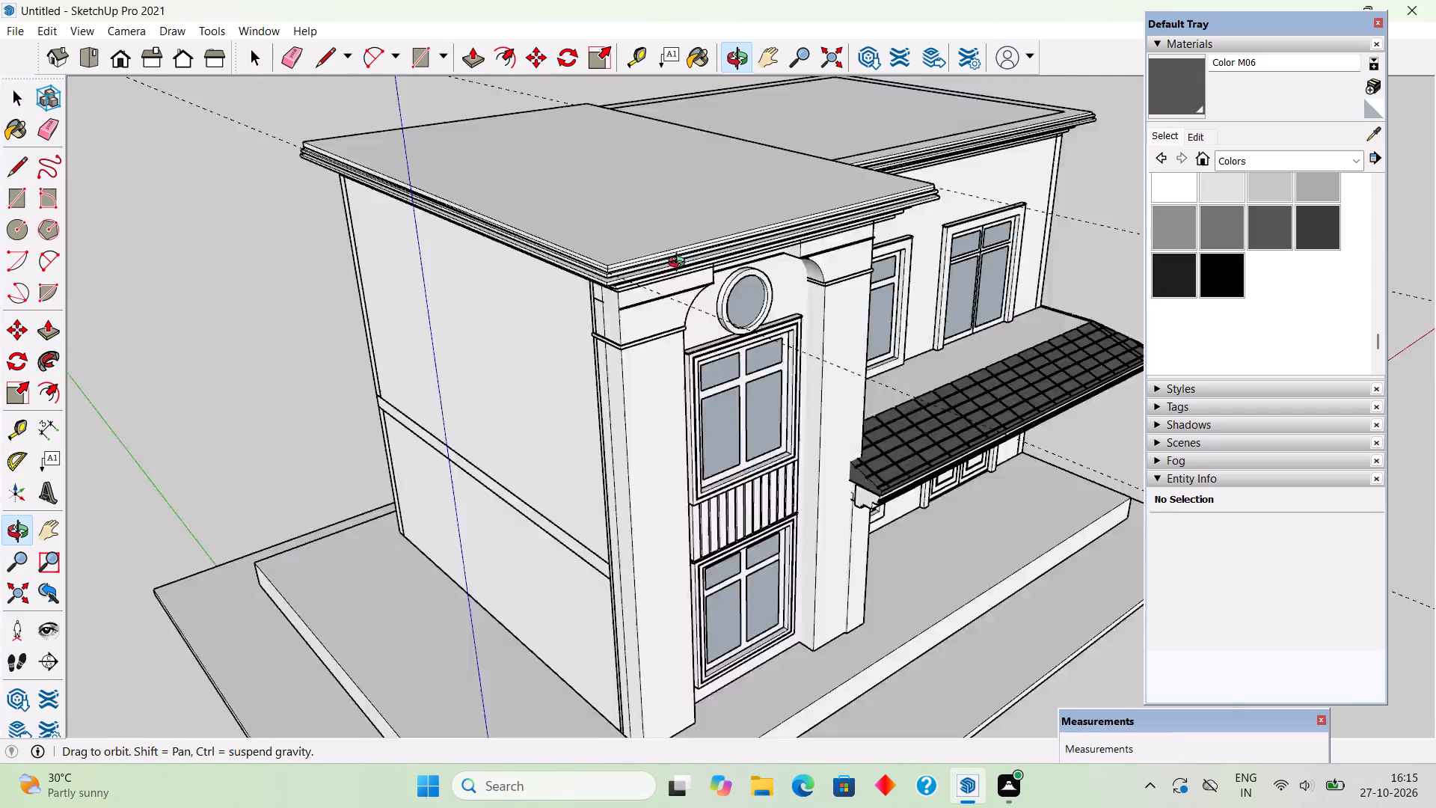
{"action": "middle_click_drag", "start_coordinate": [680, 264], "coordinate": [372, 177]}
{"action": "scroll", "coordinate": [380, 203], "scroll_direction": "down", "scroll_amount": 2}
{"action": "middle_click_drag", "start_coordinate": [446, 244], "coordinate": [654, 360]}
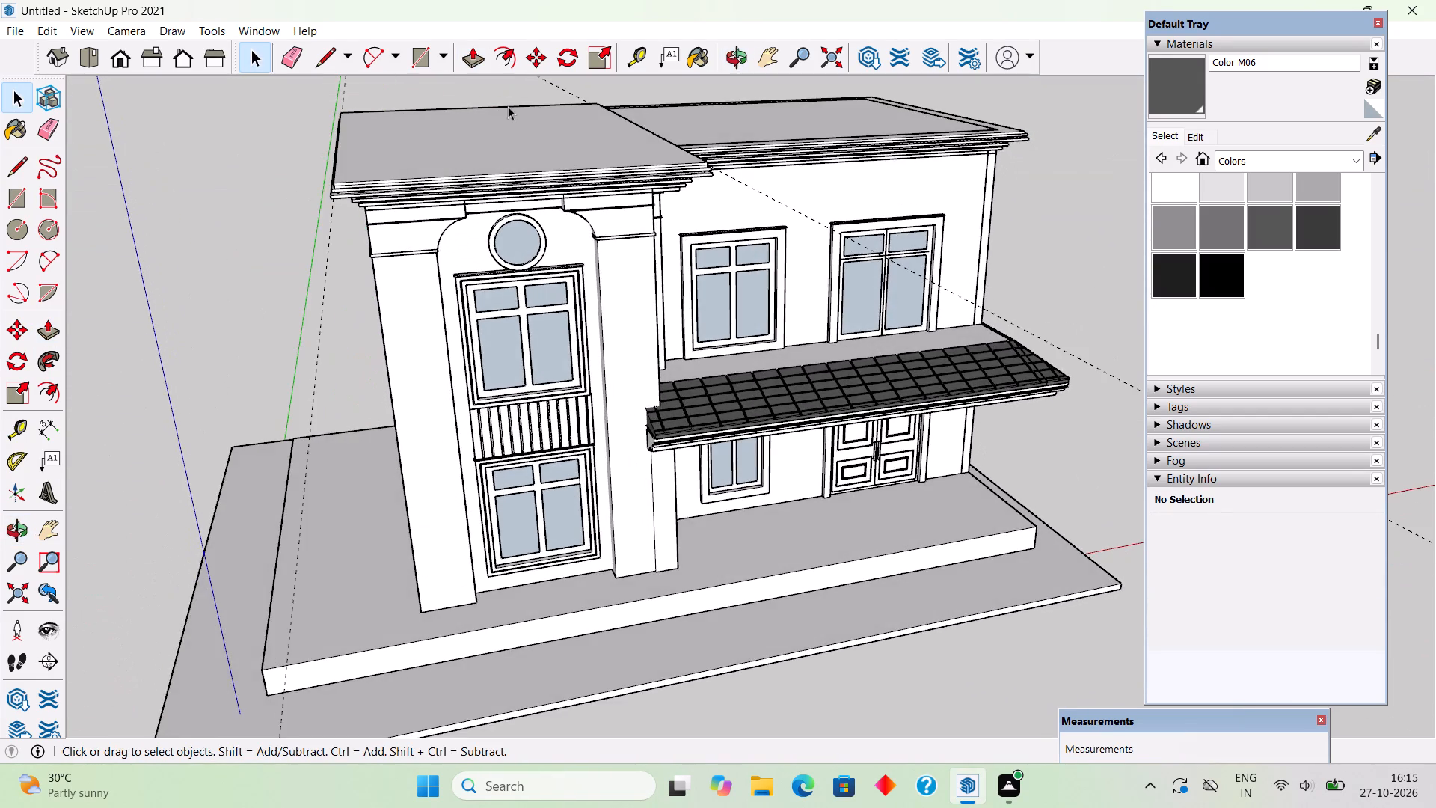
{"action": "scroll", "coordinate": [508, 106], "scroll_direction": "up", "scroll_amount": 4}
{"action": "scroll", "coordinate": [534, 165], "scroll_direction": "up", "scroll_amount": 2}
{"action": "left_click", "coordinate": [550, 190]}
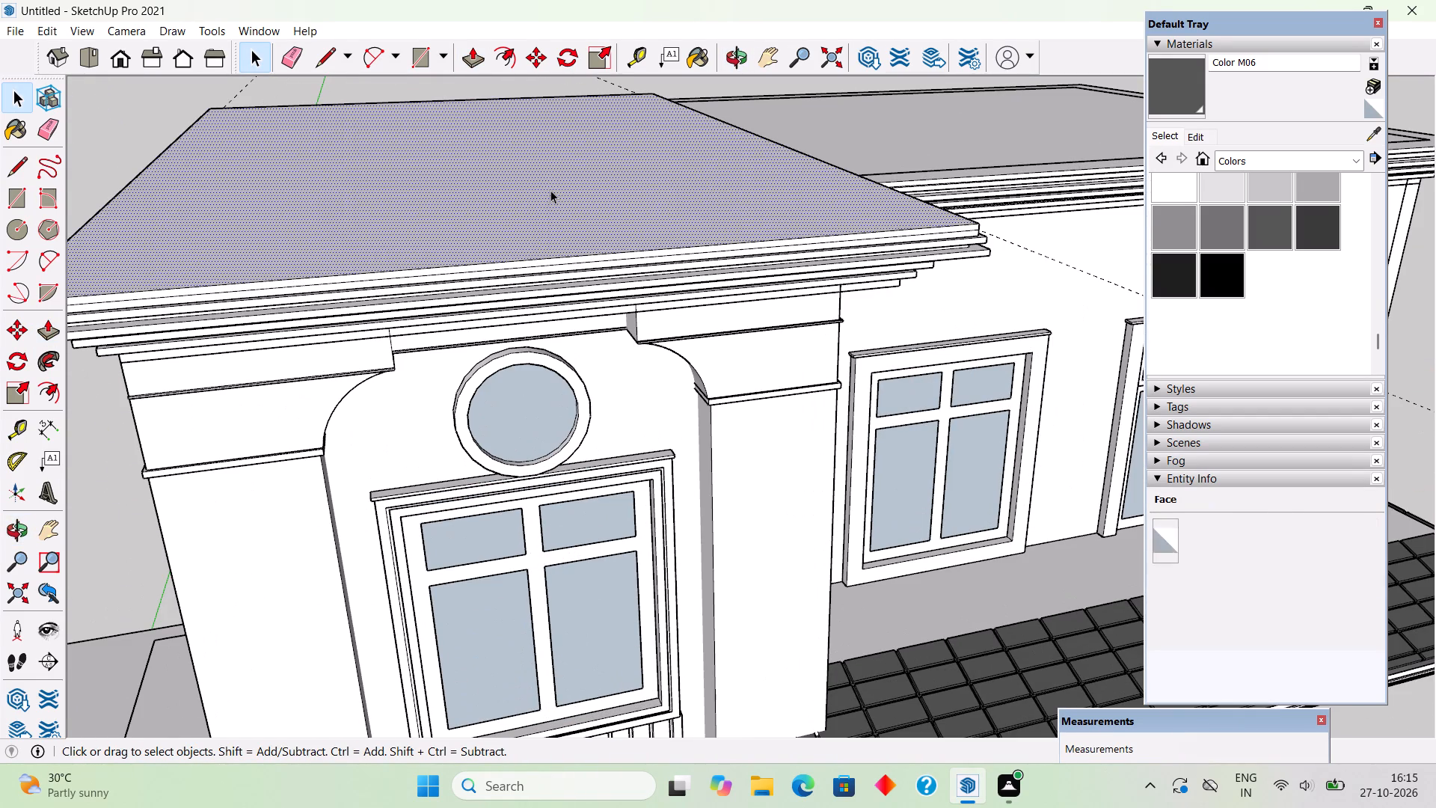
{"action": "key", "text": "p"}
{"action": "left_click", "coordinate": [550, 190]}
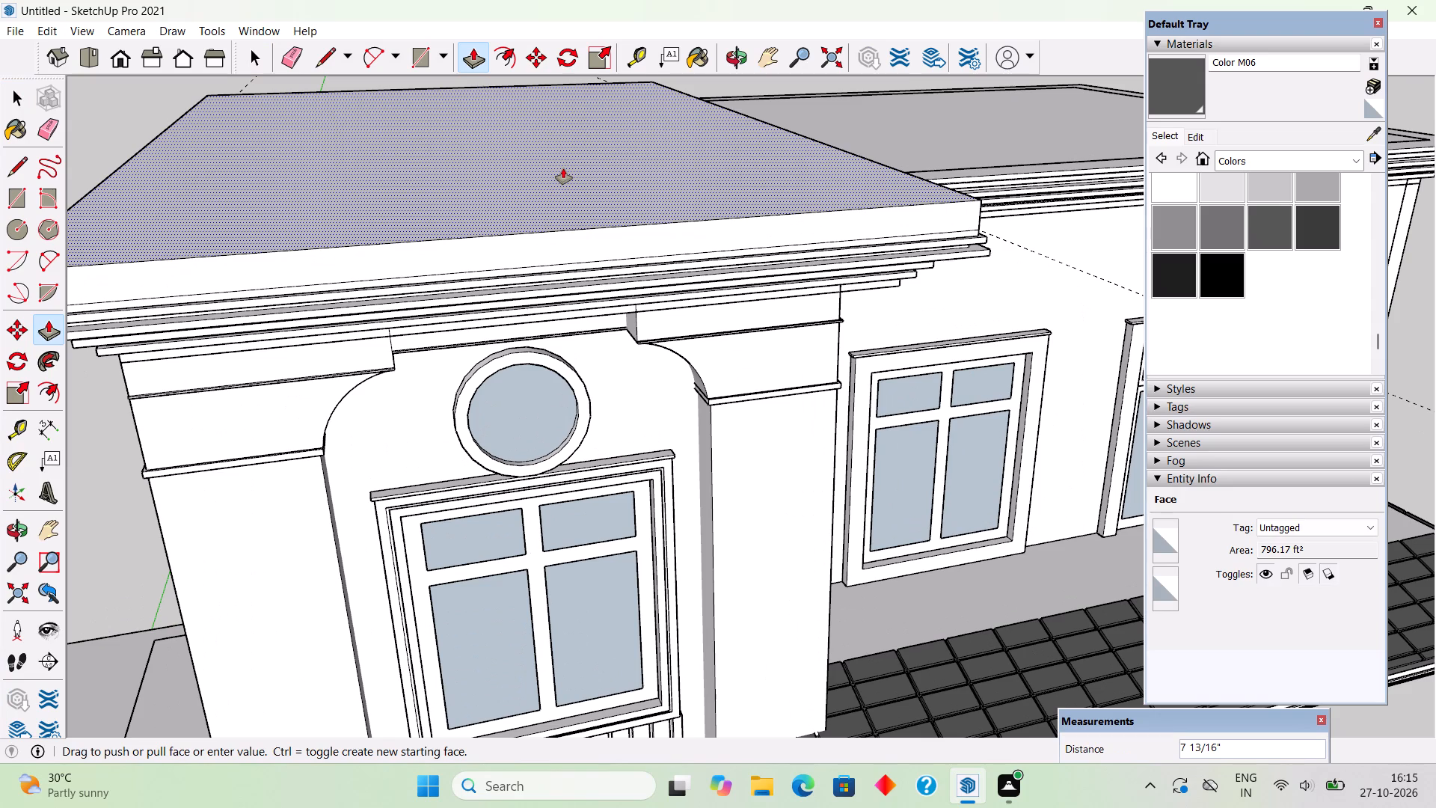
{"action": "type", "text": "8\""}
{"action": "key", "text": "Return"}
Push/Pull the top face of the raised slab over the round-window wing up by 7'.
{"action": "scroll", "coordinate": [607, 292], "scroll_direction": "down", "scroll_amount": 8}
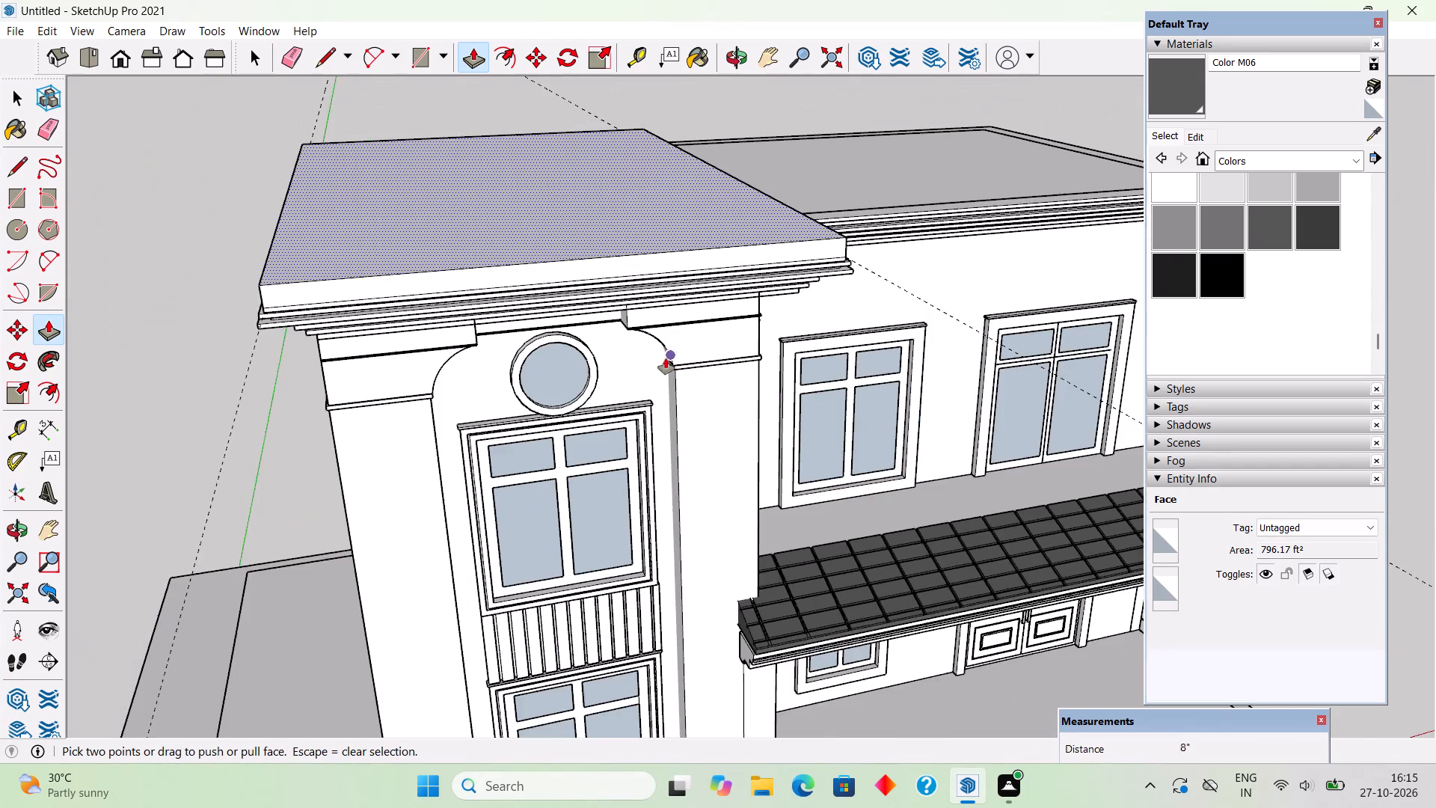
{"action": "scroll", "coordinate": [666, 358], "scroll_direction": "down", "scroll_amount": 2}
{"action": "middle_click_drag", "start_coordinate": [684, 277], "coordinate": [578, 165]}
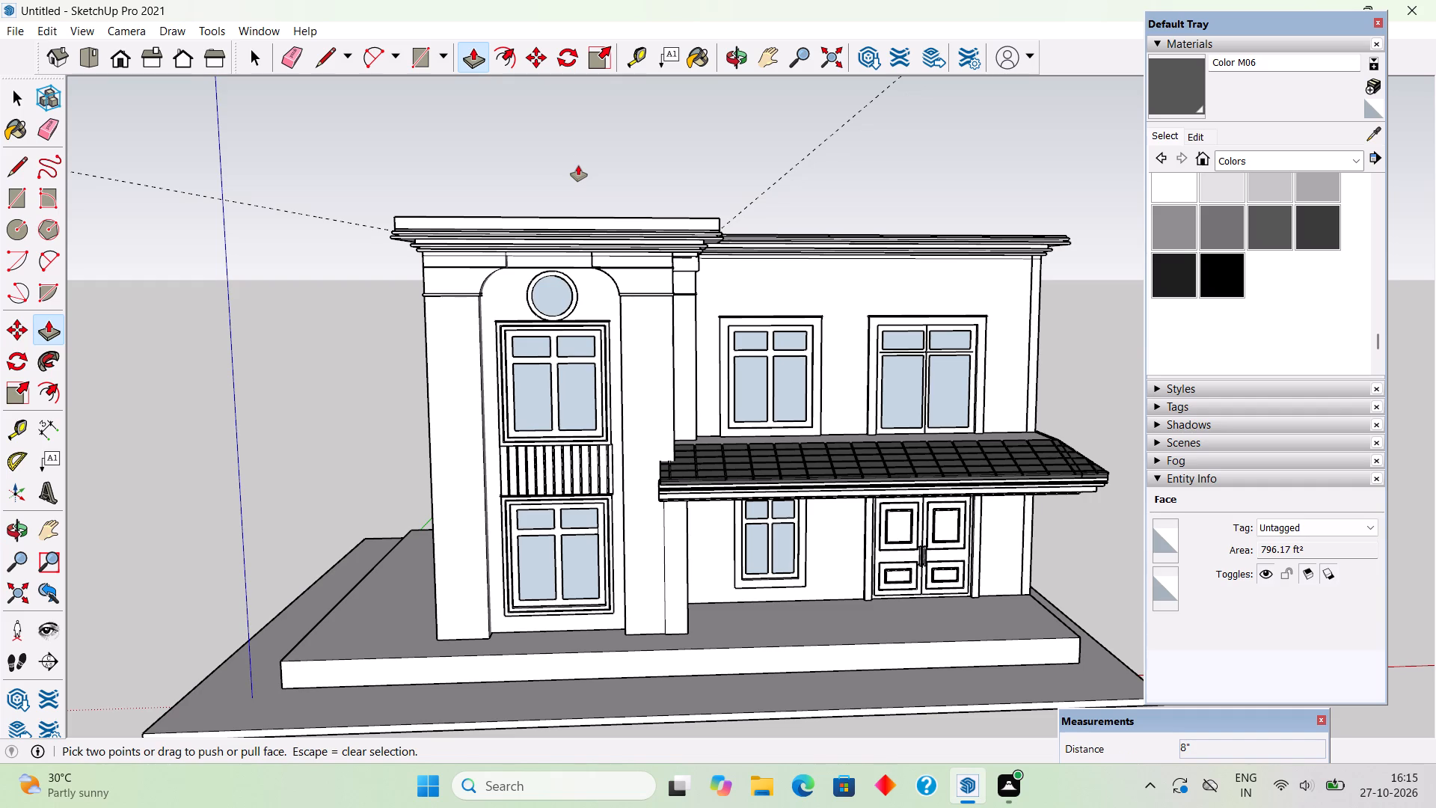
{"action": "middle_click_drag", "start_coordinate": [594, 256], "coordinate": [555, 412]}
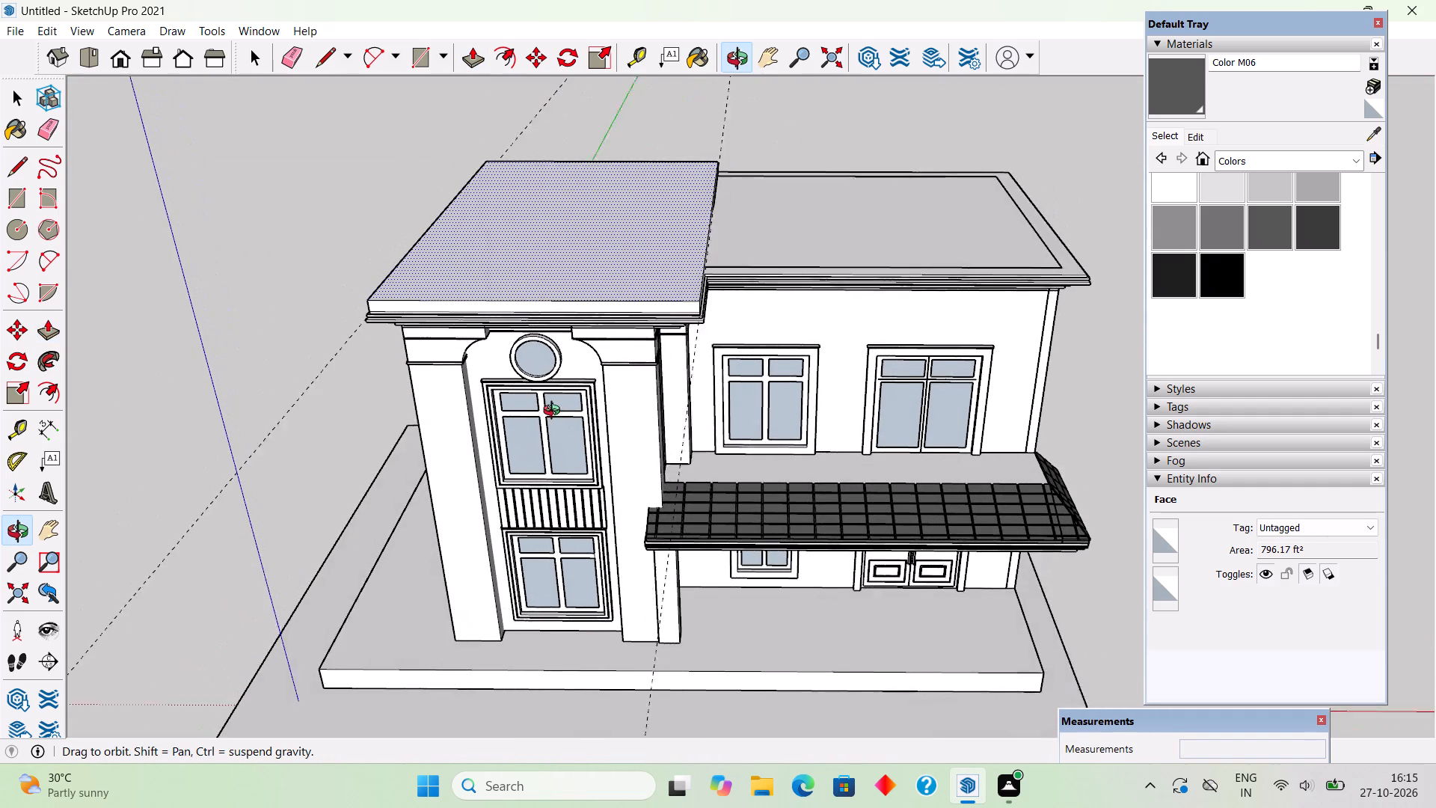
{"action": "middle_click_drag", "start_coordinate": [555, 412], "coordinate": [566, 407]}
{"action": "left_click", "coordinate": [592, 266]}
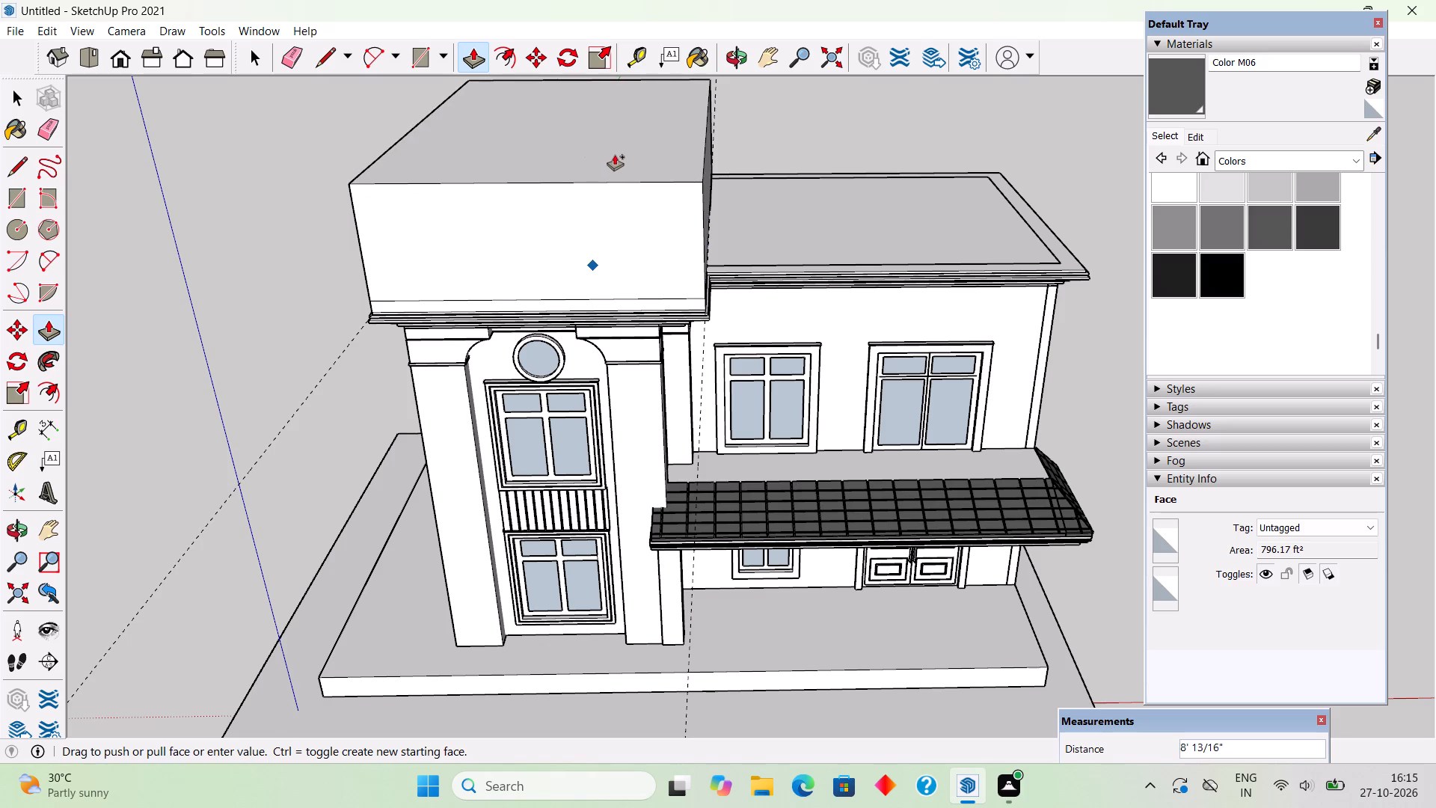
{"action": "middle_click_drag", "start_coordinate": [615, 155], "coordinate": [623, 27]}
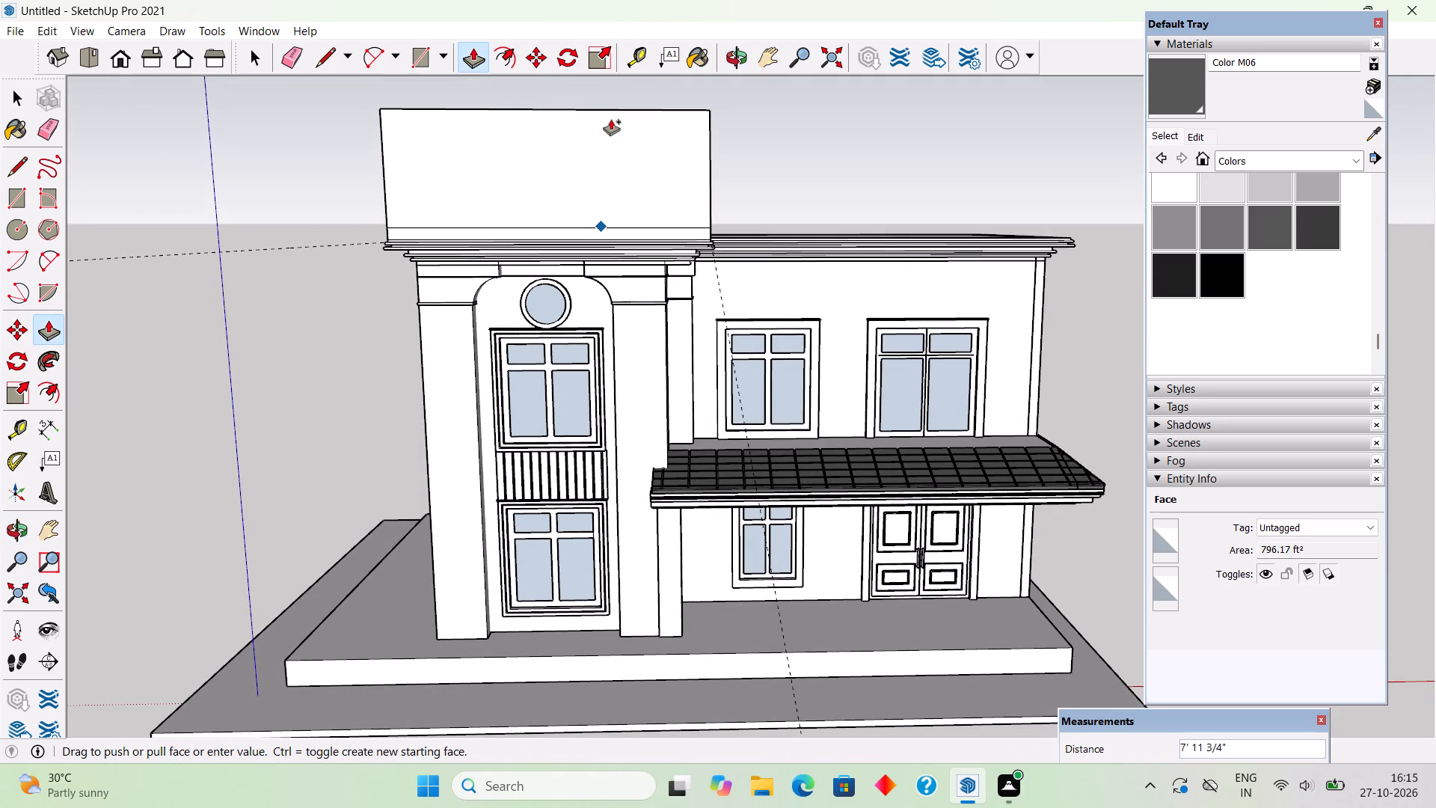
{"action": "type", "text": "7'"}
{"action": "key", "text": "Return"}
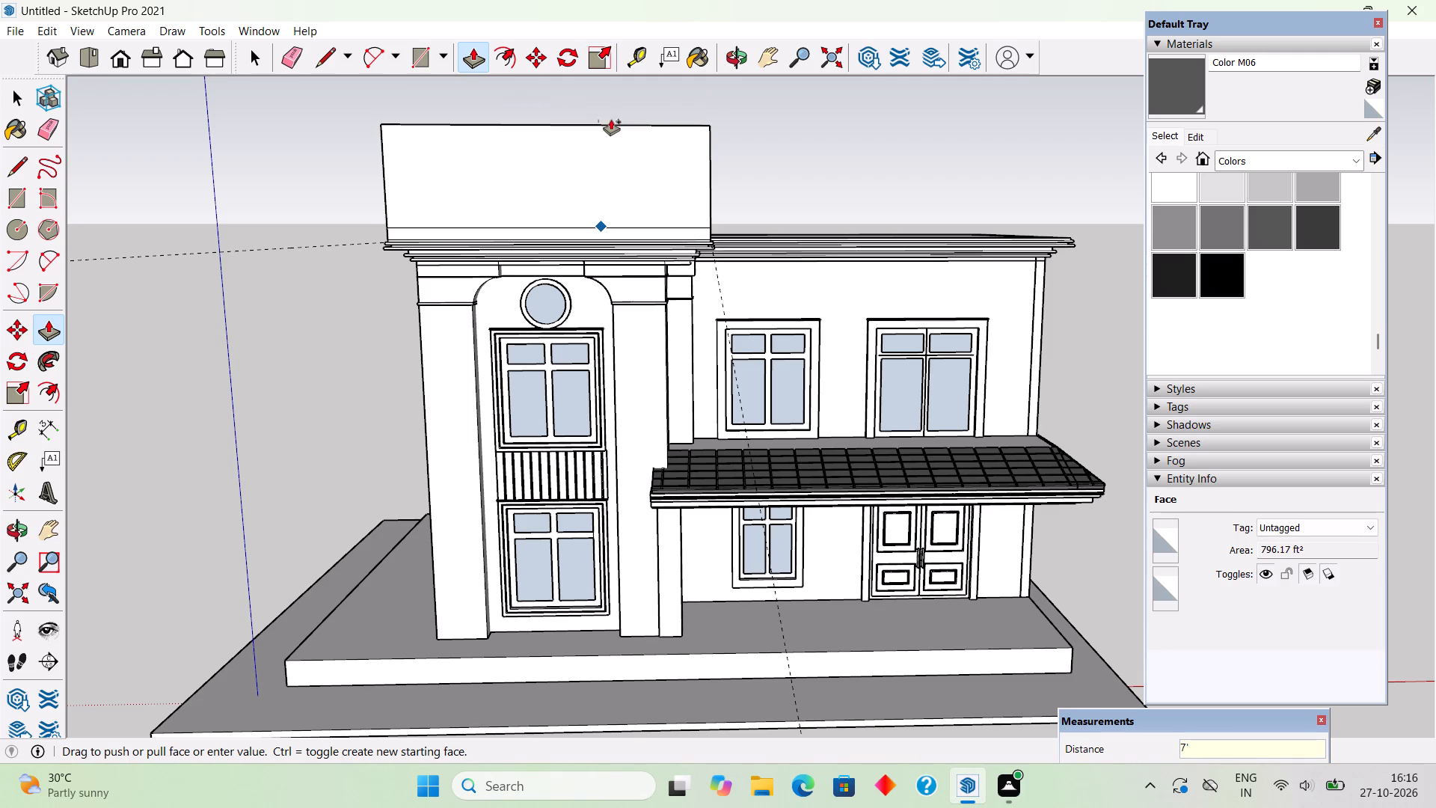
{"action": "key", "text": "space"}
Place a vertical guide through the middle of the raised block's front face, above the round window.
{"action": "middle_click_drag", "start_coordinate": [657, 179], "coordinate": [918, 293]}
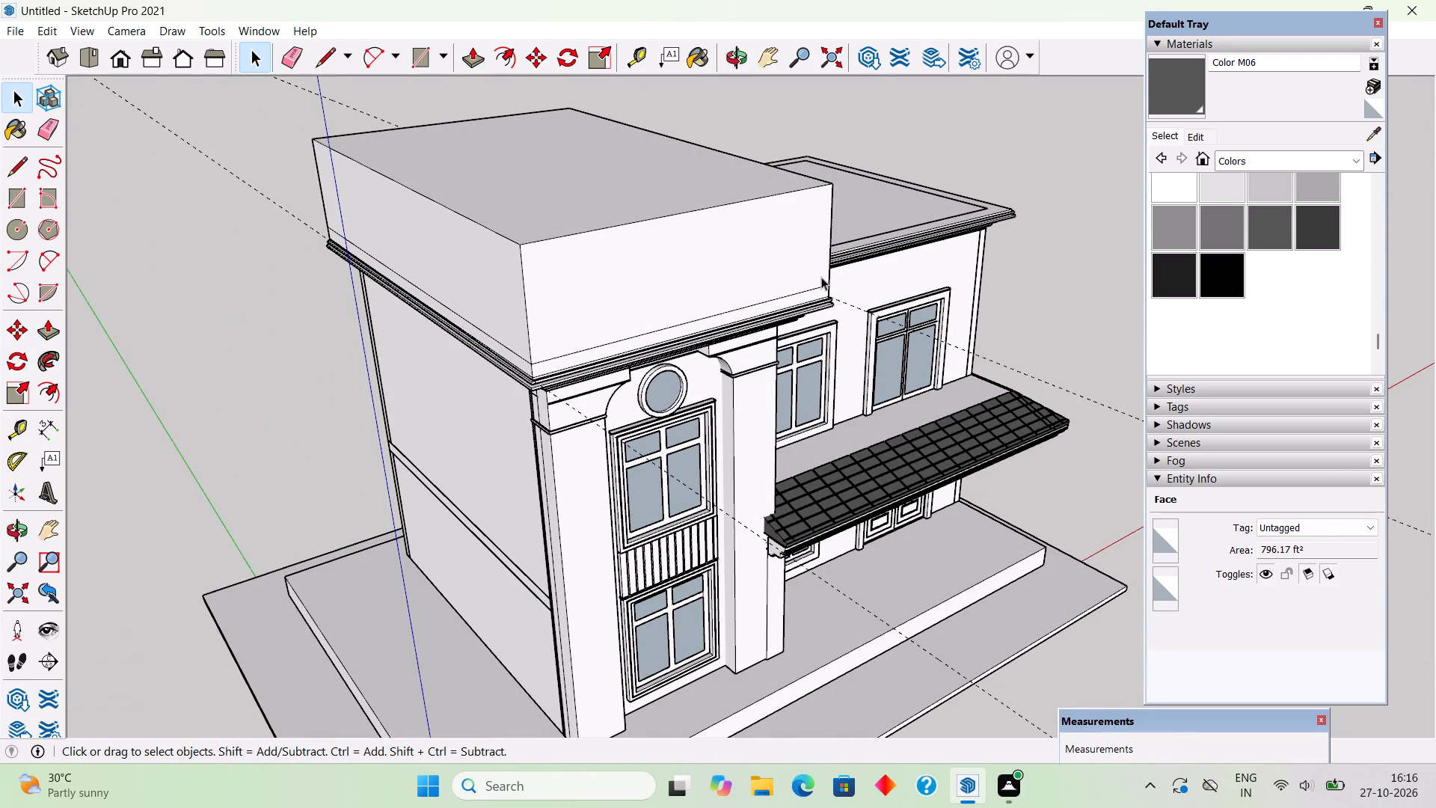
{"action": "middle_click_drag", "start_coordinate": [737, 314], "coordinate": [637, 321]}
{"action": "key", "text": "t"}
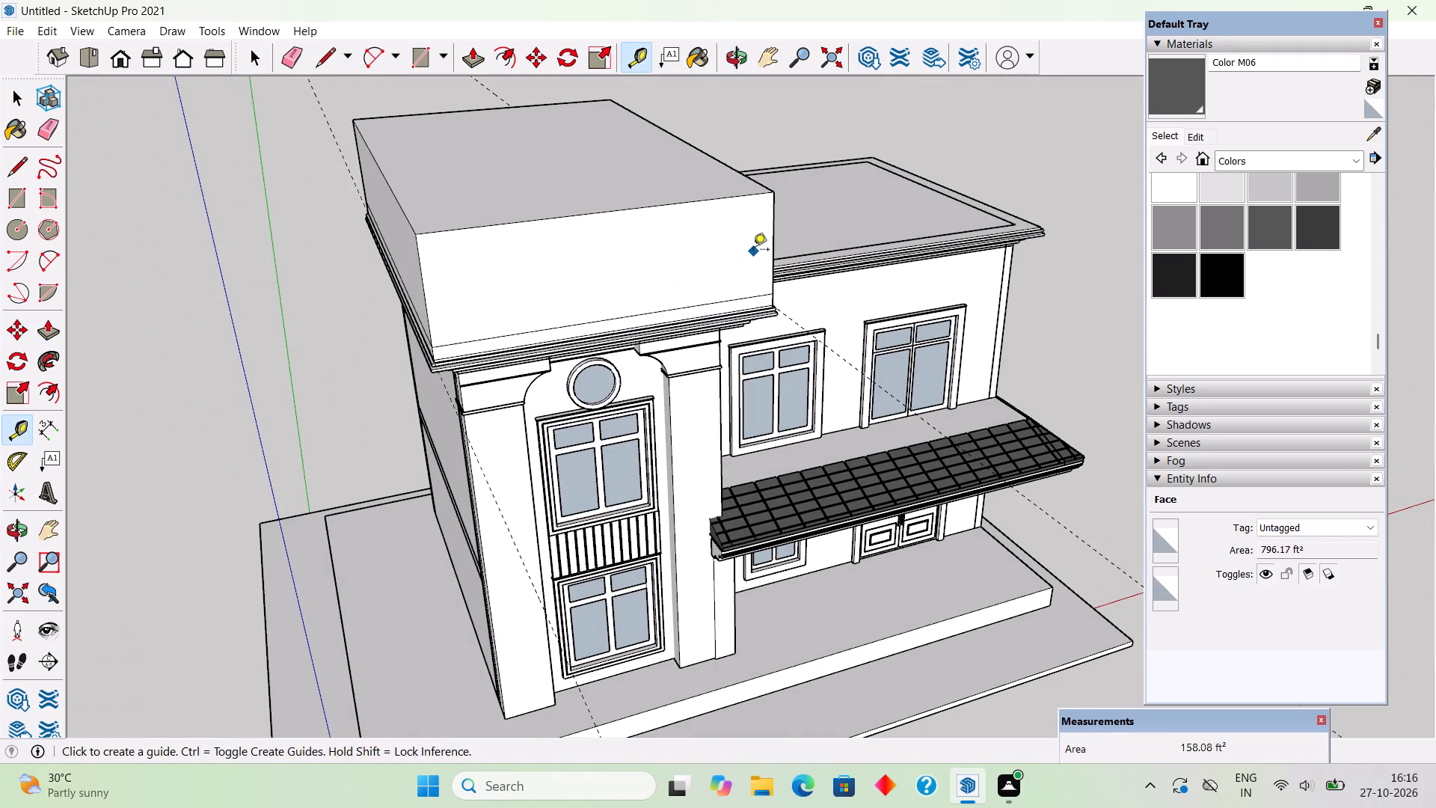
{"action": "left_click", "coordinate": [771, 242]}
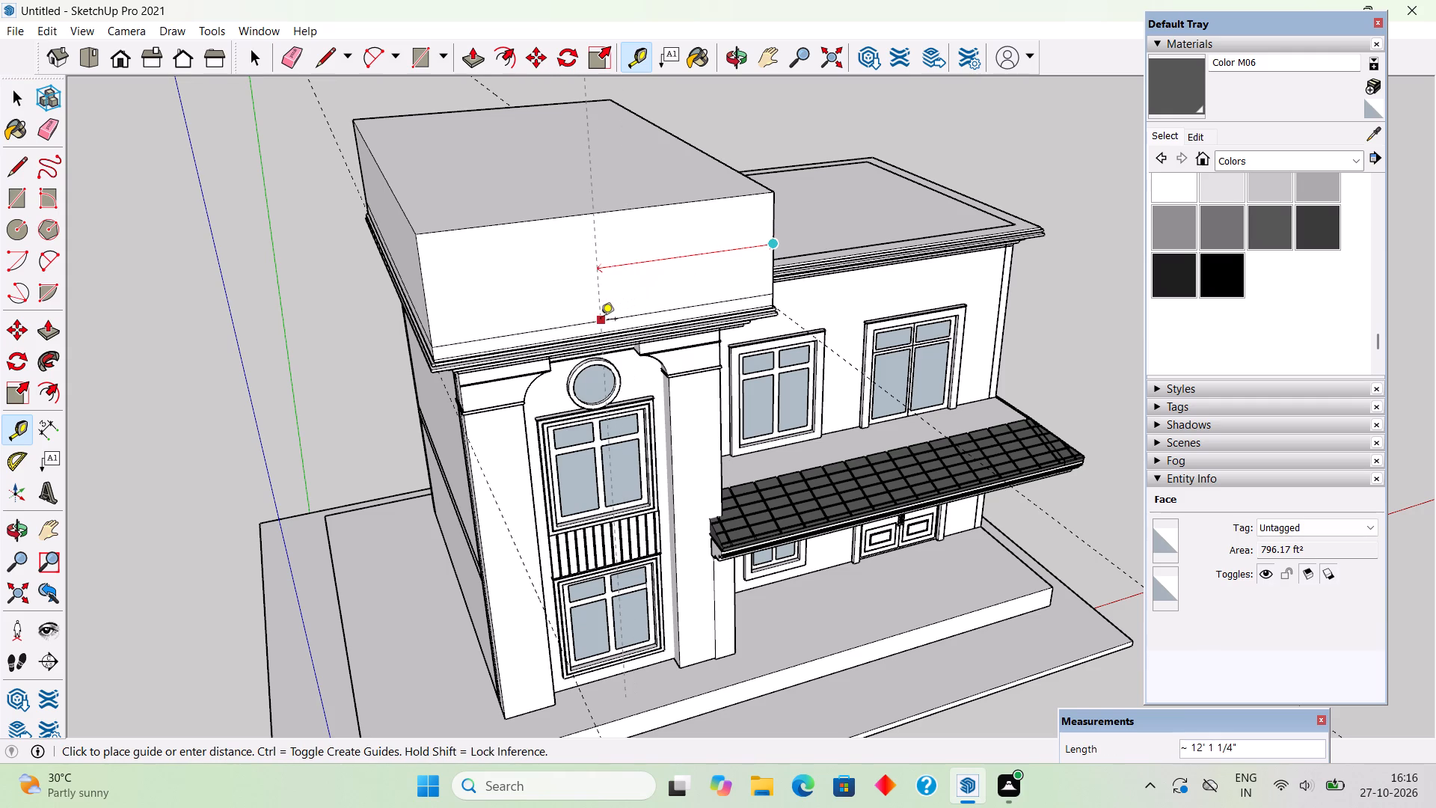
{"action": "left_click", "coordinate": [615, 314]}
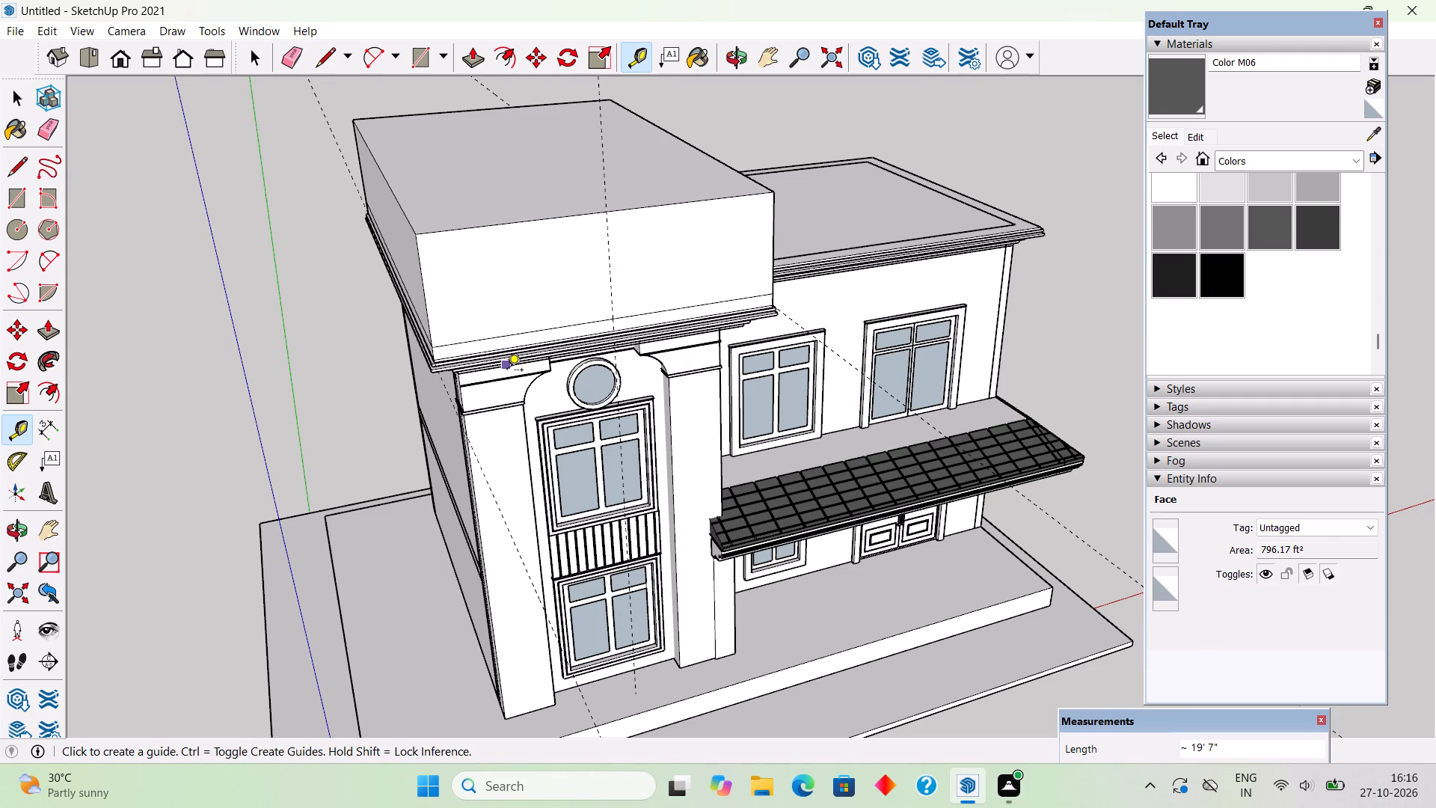
Draw two sloping gable lines on the block's front face, from the guide's top point down to the slab's two upper corners.
{"action": "key", "text": "l"}
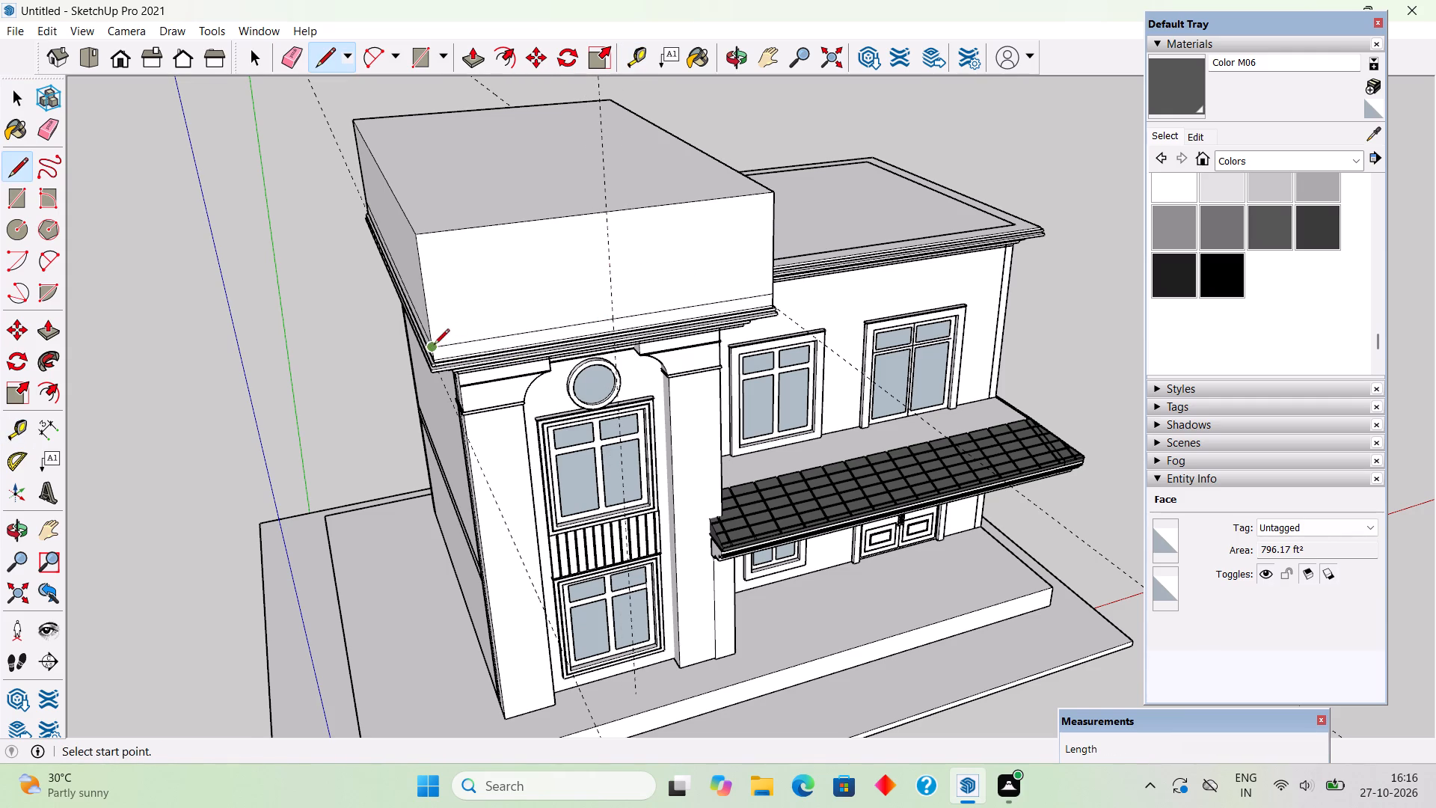
{"action": "left_click", "coordinate": [434, 346]}
{"action": "left_click", "coordinate": [604, 210]}
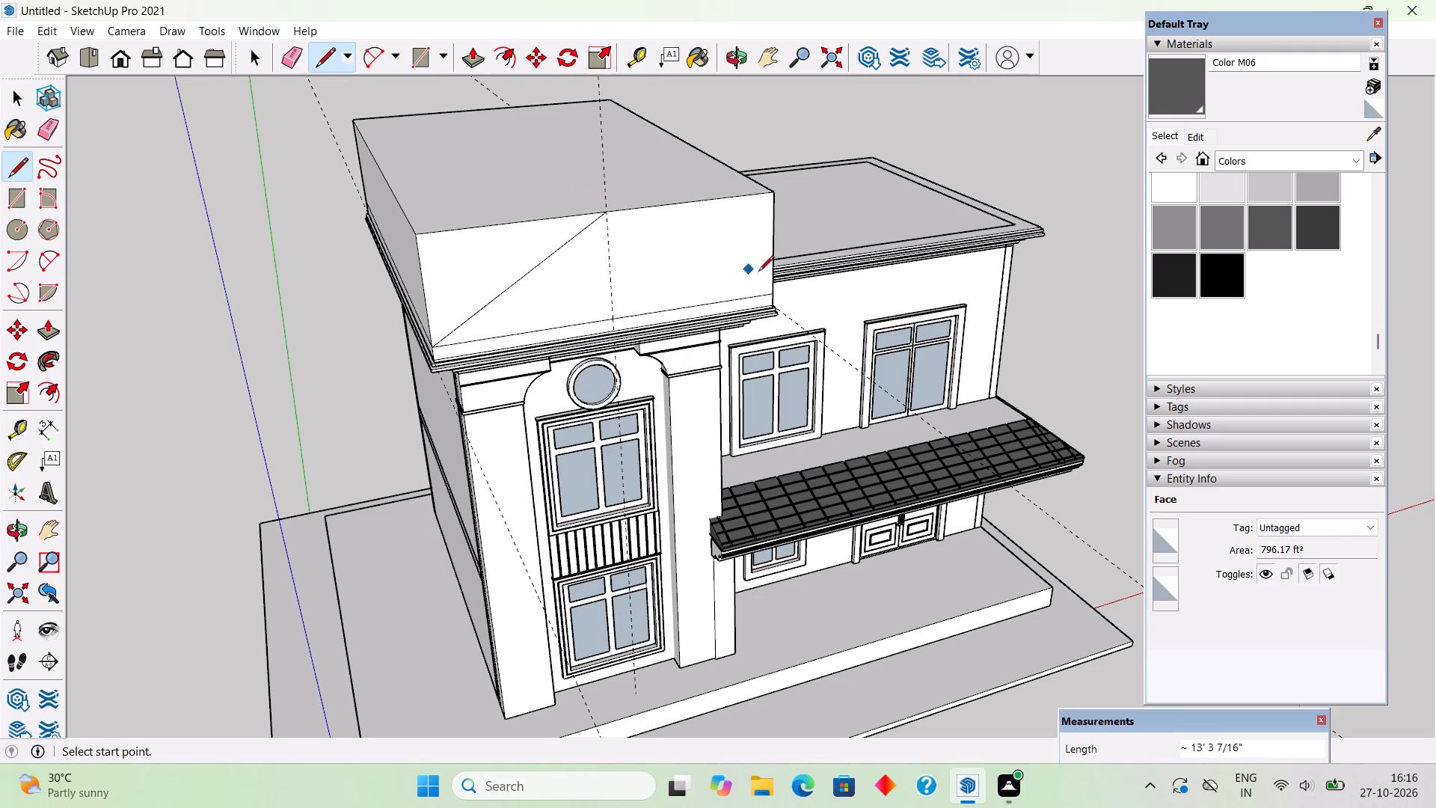
{"action": "scroll", "coordinate": [770, 291], "scroll_direction": "up", "scroll_amount": 3}
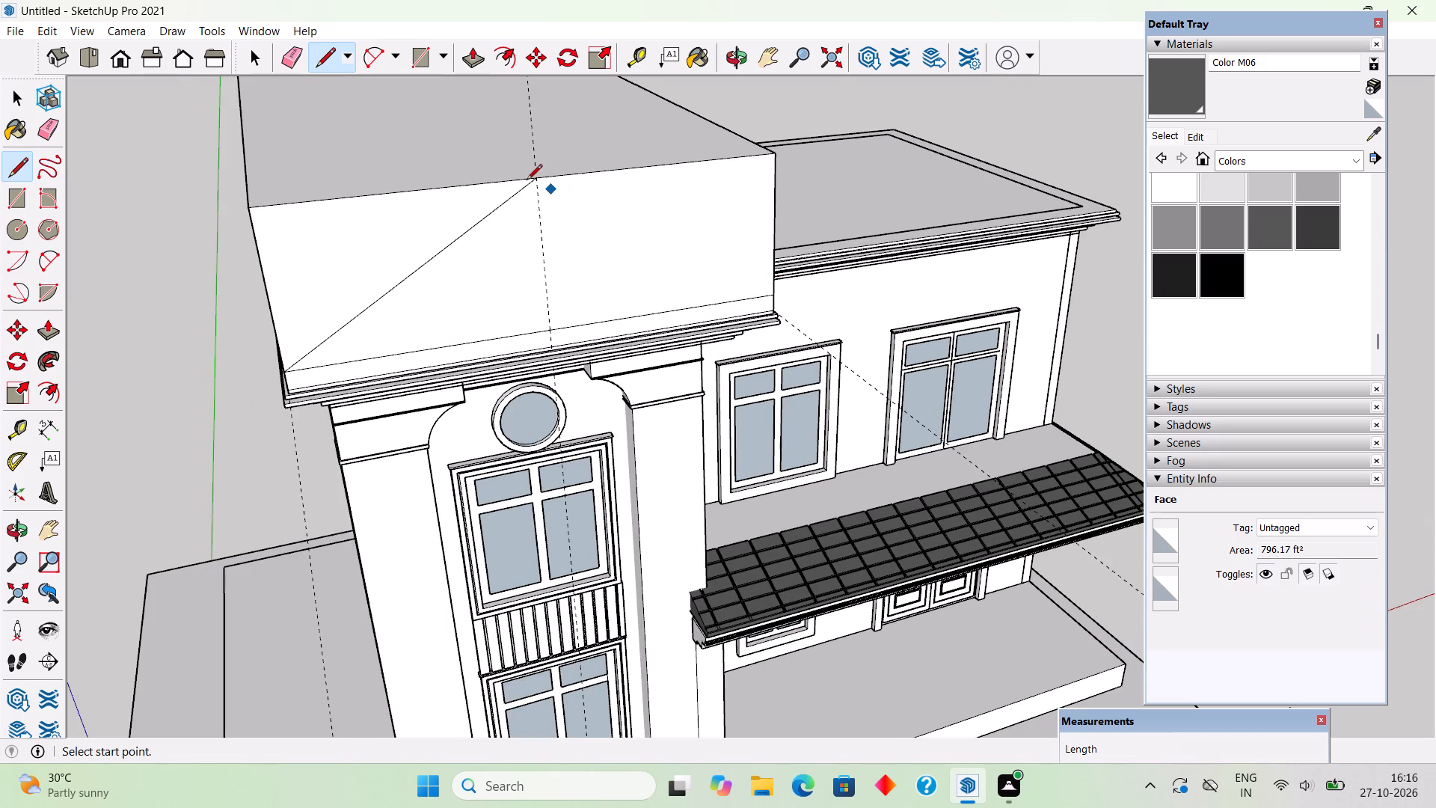
{"action": "left_click", "coordinate": [542, 180]}
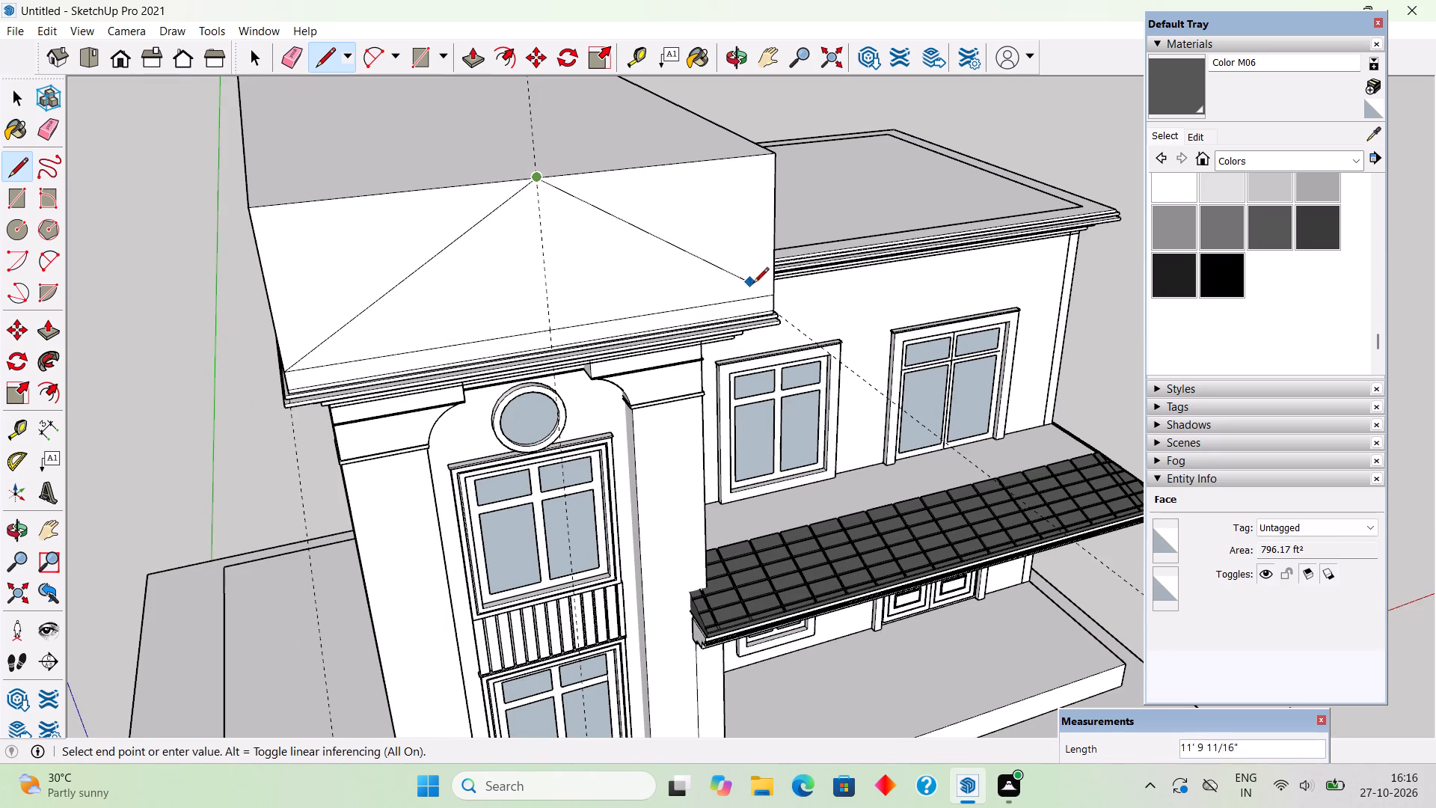
{"action": "left_click", "coordinate": [773, 292]}
{"action": "key", "text": "space"}
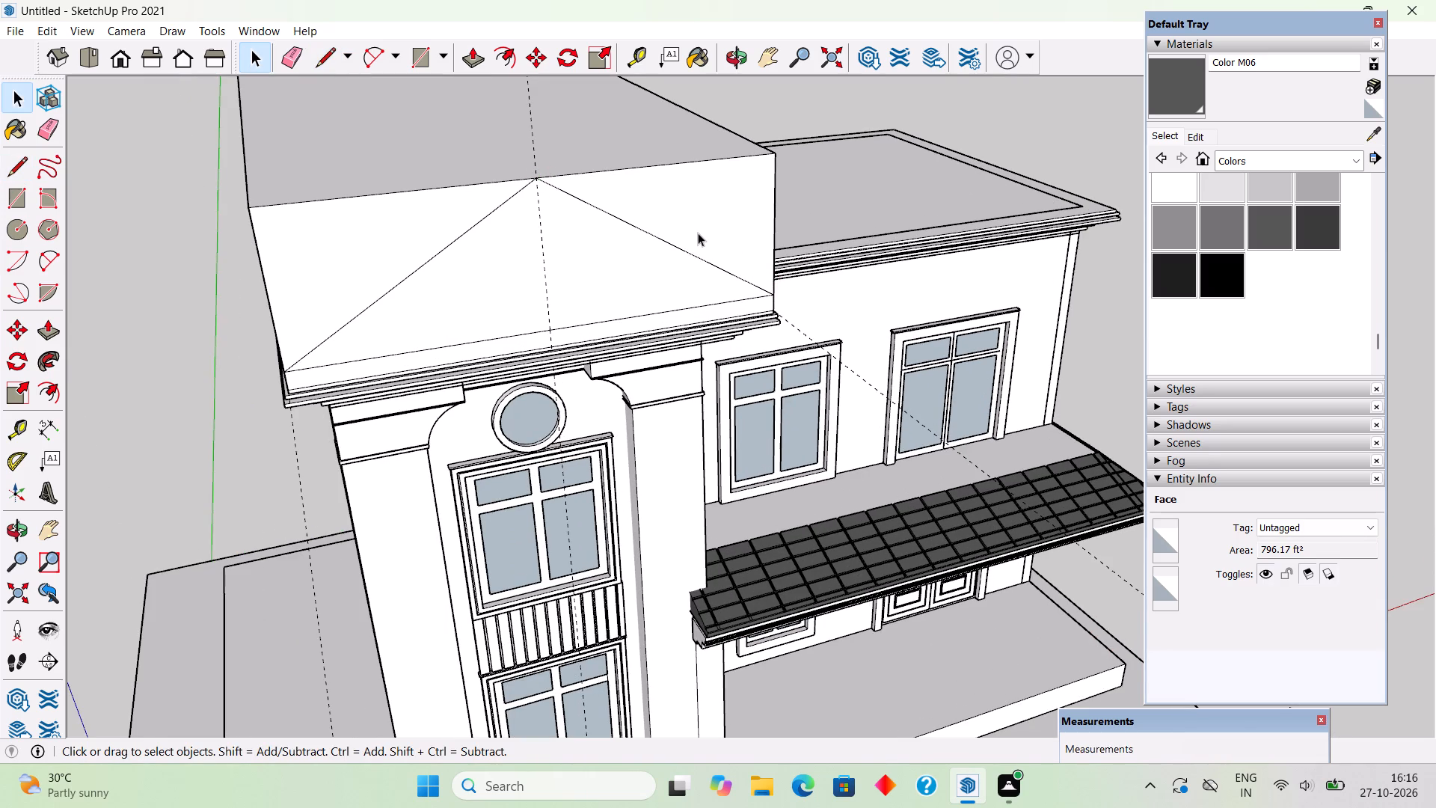
Push/Pull both triangular corner faces outside the gable lines back through the block's full depth, leaving a pitched roof.
{"action": "left_click", "coordinate": [698, 233]}
{"action": "key", "text": "p"}
{"action": "left_click_drag", "start_coordinate": [696, 232], "coordinate": [537, 131]}
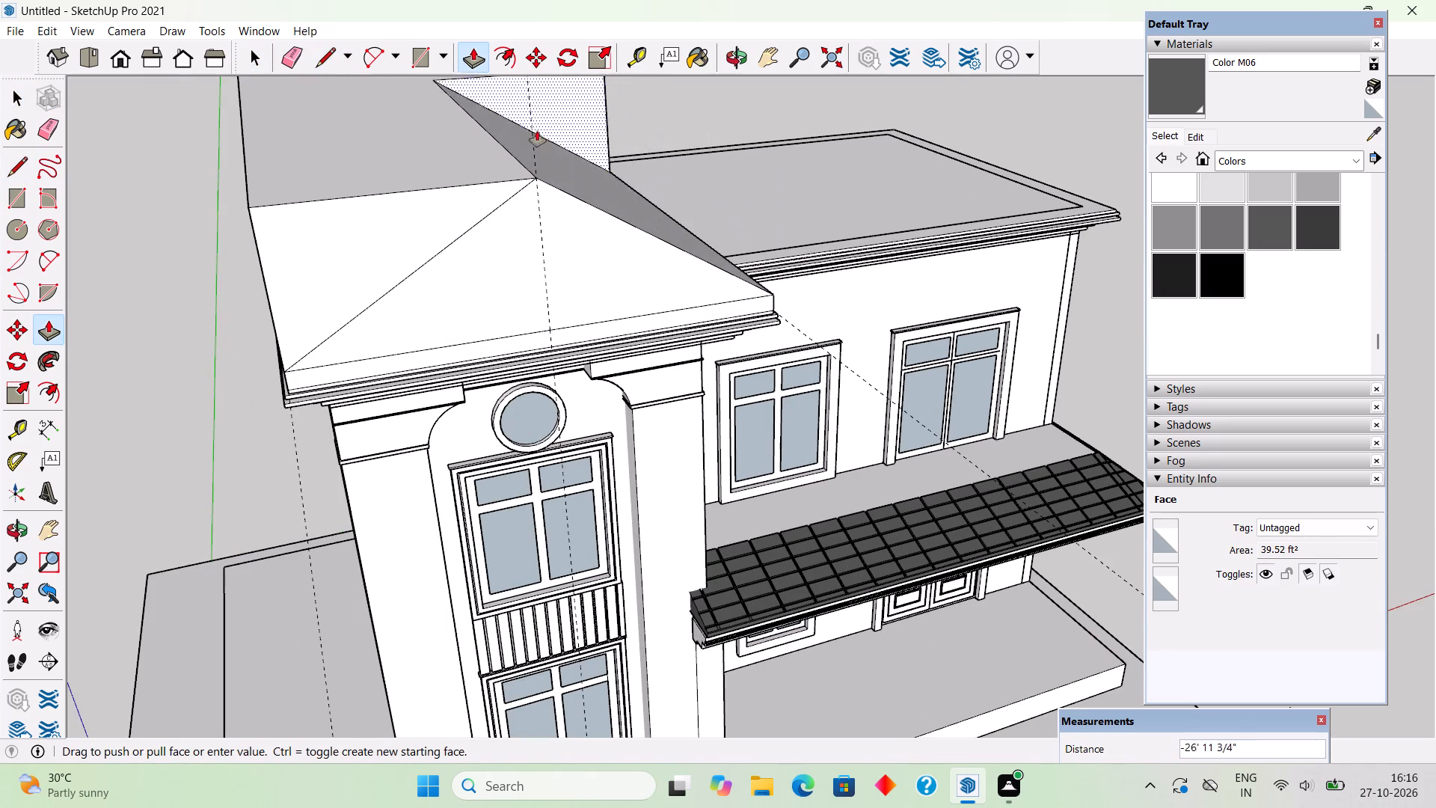
{"action": "left_click_drag", "start_coordinate": [537, 131], "coordinate": [408, 125]}
{"action": "left_click_drag", "start_coordinate": [414, 233], "coordinate": [346, 154]}
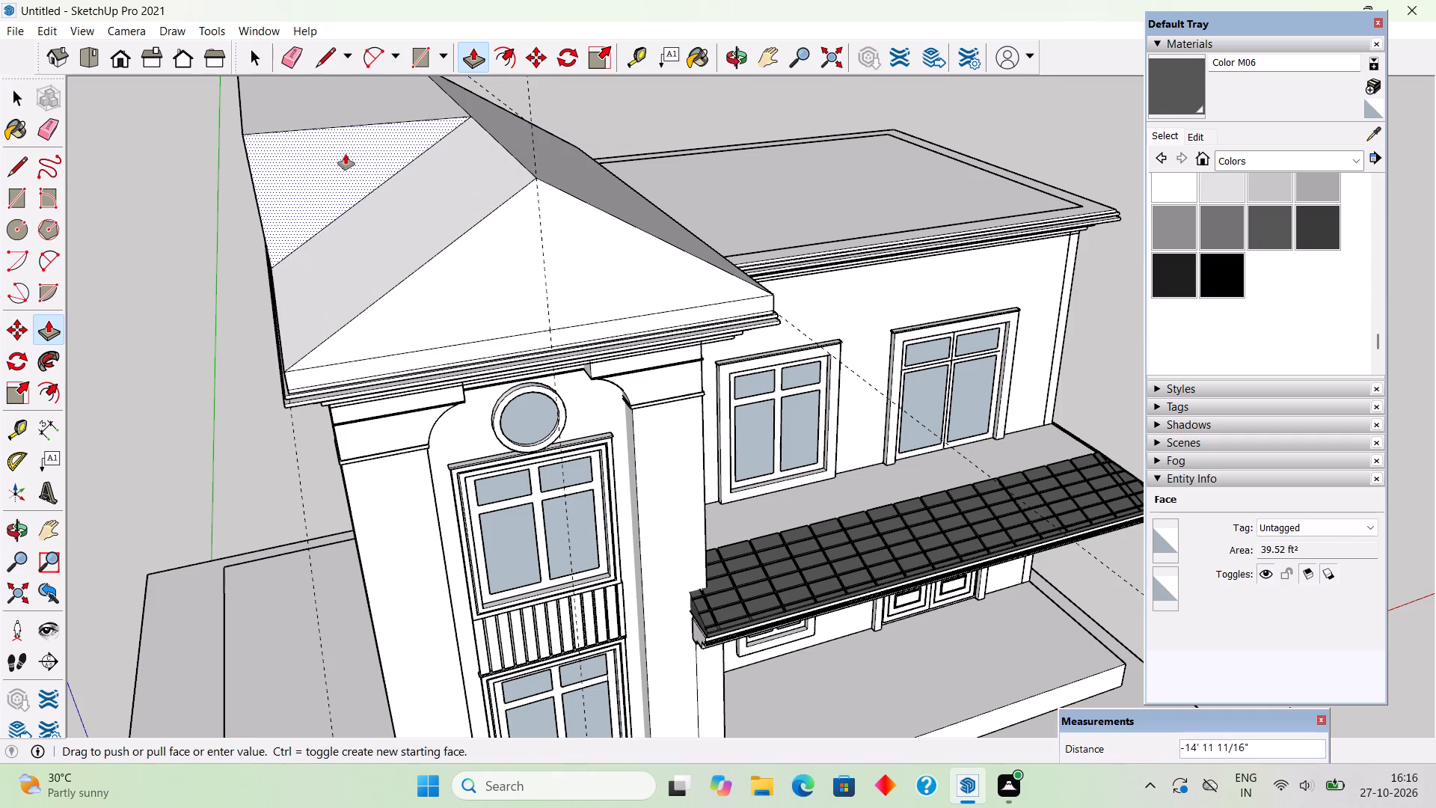
{"action": "left_click_drag", "start_coordinate": [346, 154], "coordinate": [276, 122]}
{"action": "scroll", "coordinate": [417, 386], "scroll_direction": "down", "scroll_amount": 3}
{"action": "key", "text": "space"}
Draw hip lines about 15' 8" long from both front eave corners to the same point on the pitched roof's ridge.
{"action": "middle_click_drag", "start_coordinate": [630, 171], "coordinate": [546, 102]}
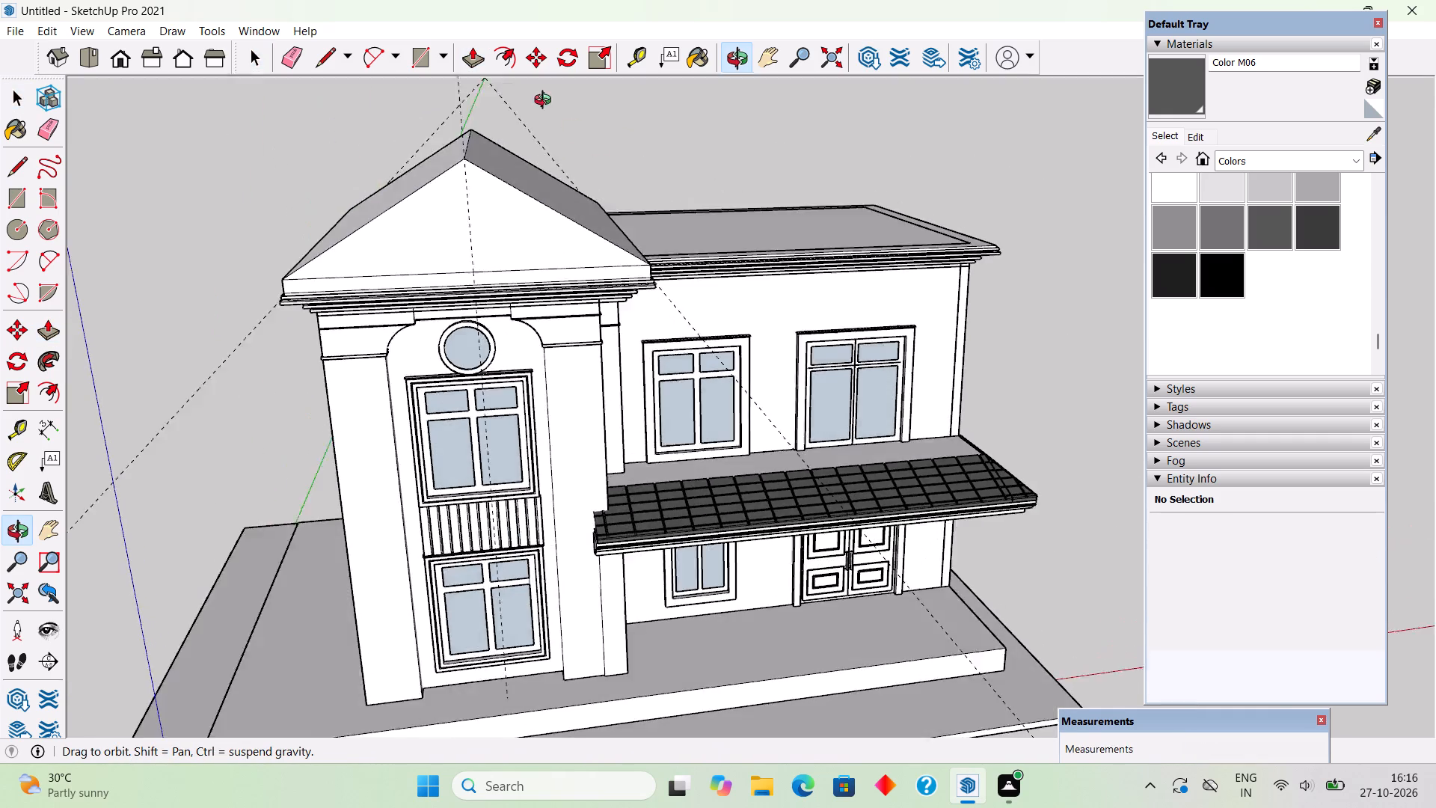
{"action": "middle_click_drag", "start_coordinate": [546, 102], "coordinate": [566, 106]}
{"action": "scroll", "coordinate": [555, 116], "scroll_direction": "up", "scroll_amount": 2}
{"action": "middle_click_drag", "start_coordinate": [573, 260], "coordinate": [559, 158]}
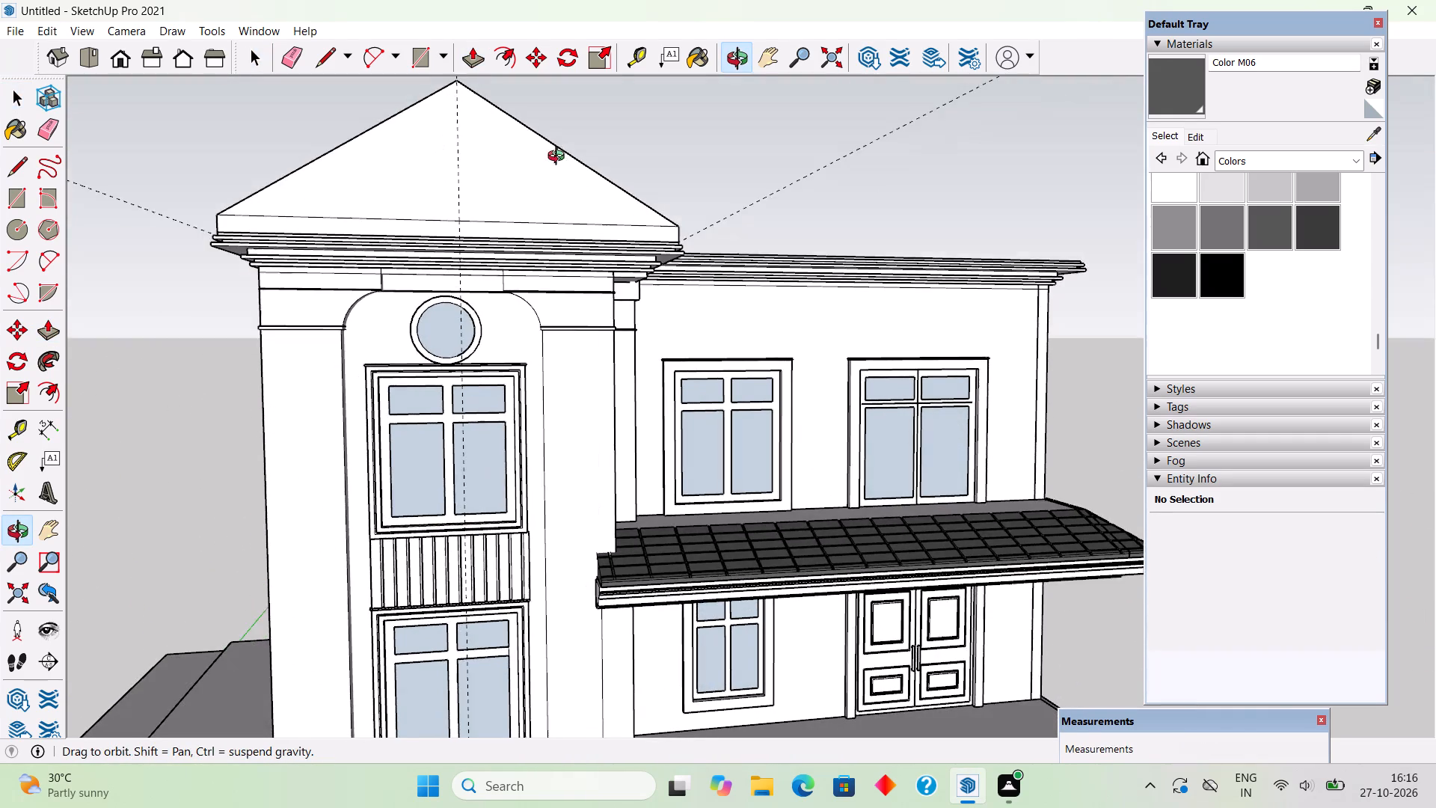
{"action": "middle_click_drag", "start_coordinate": [559, 158], "coordinate": [562, 183]}
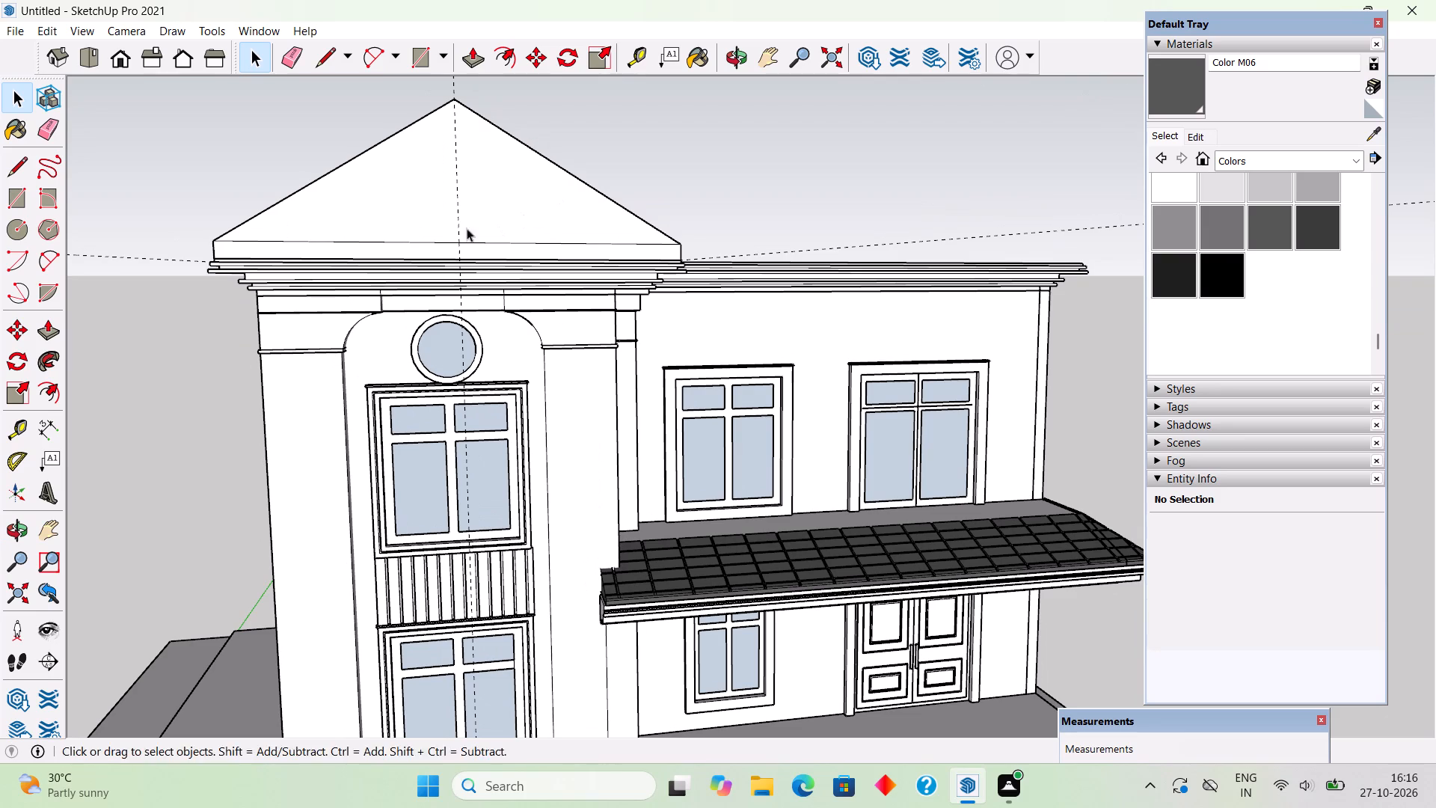
{"action": "middle_click_drag", "start_coordinate": [461, 231], "coordinate": [740, 381]}
{"action": "scroll", "coordinate": [740, 381], "scroll_direction": "up", "scroll_amount": 1}
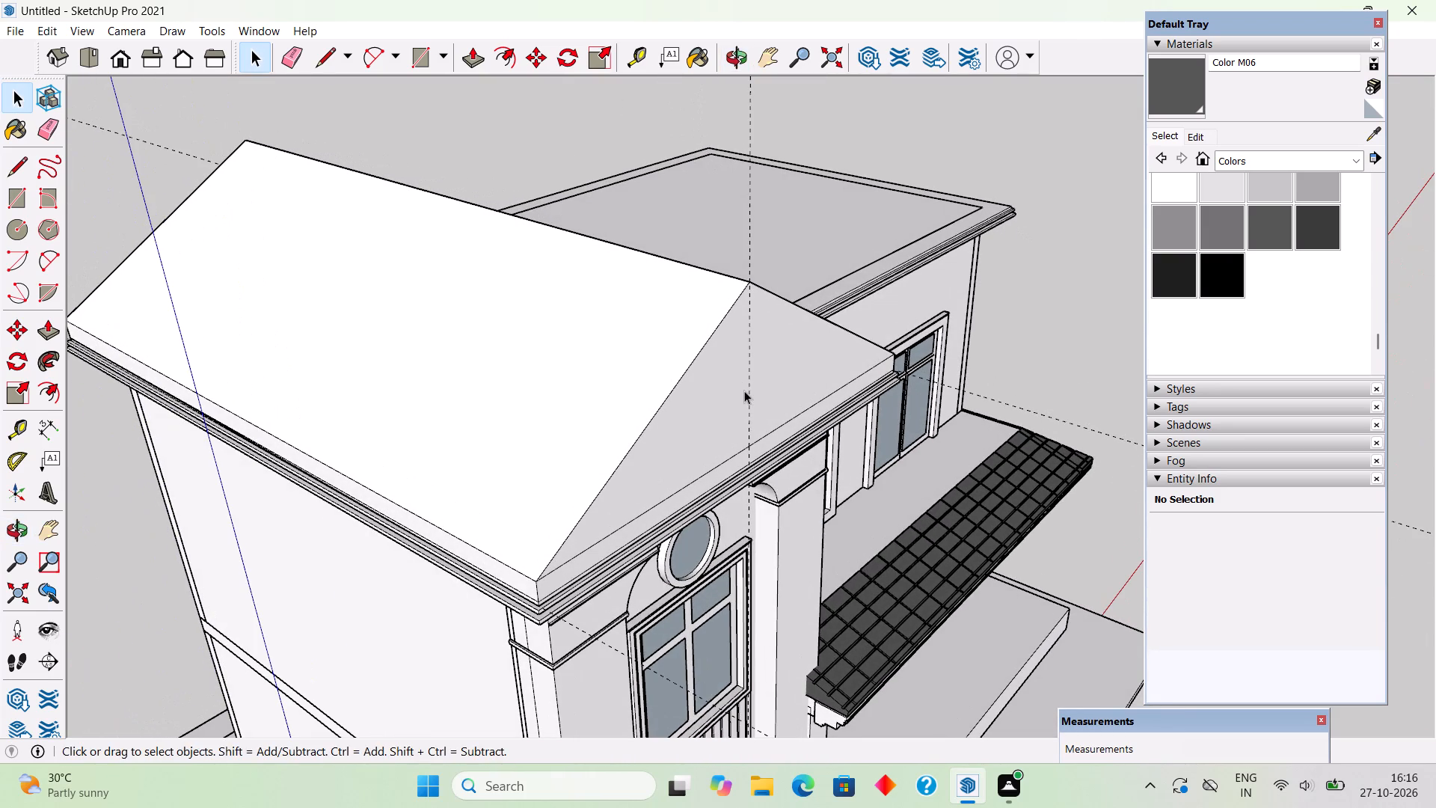
{"action": "middle_click_drag", "start_coordinate": [763, 419], "coordinate": [803, 440]}
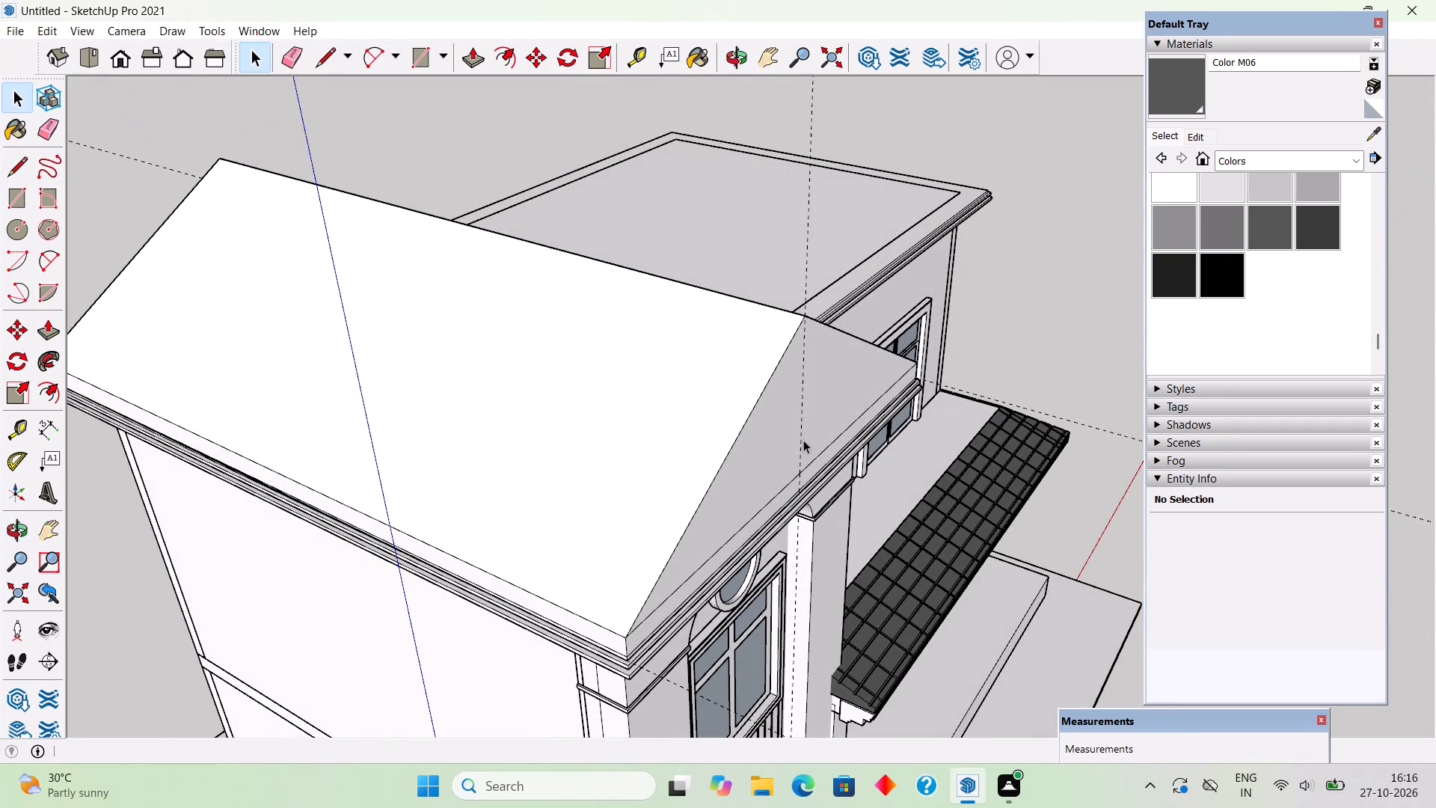
{"action": "middle_click_drag", "start_coordinate": [803, 440], "coordinate": [840, 460]}
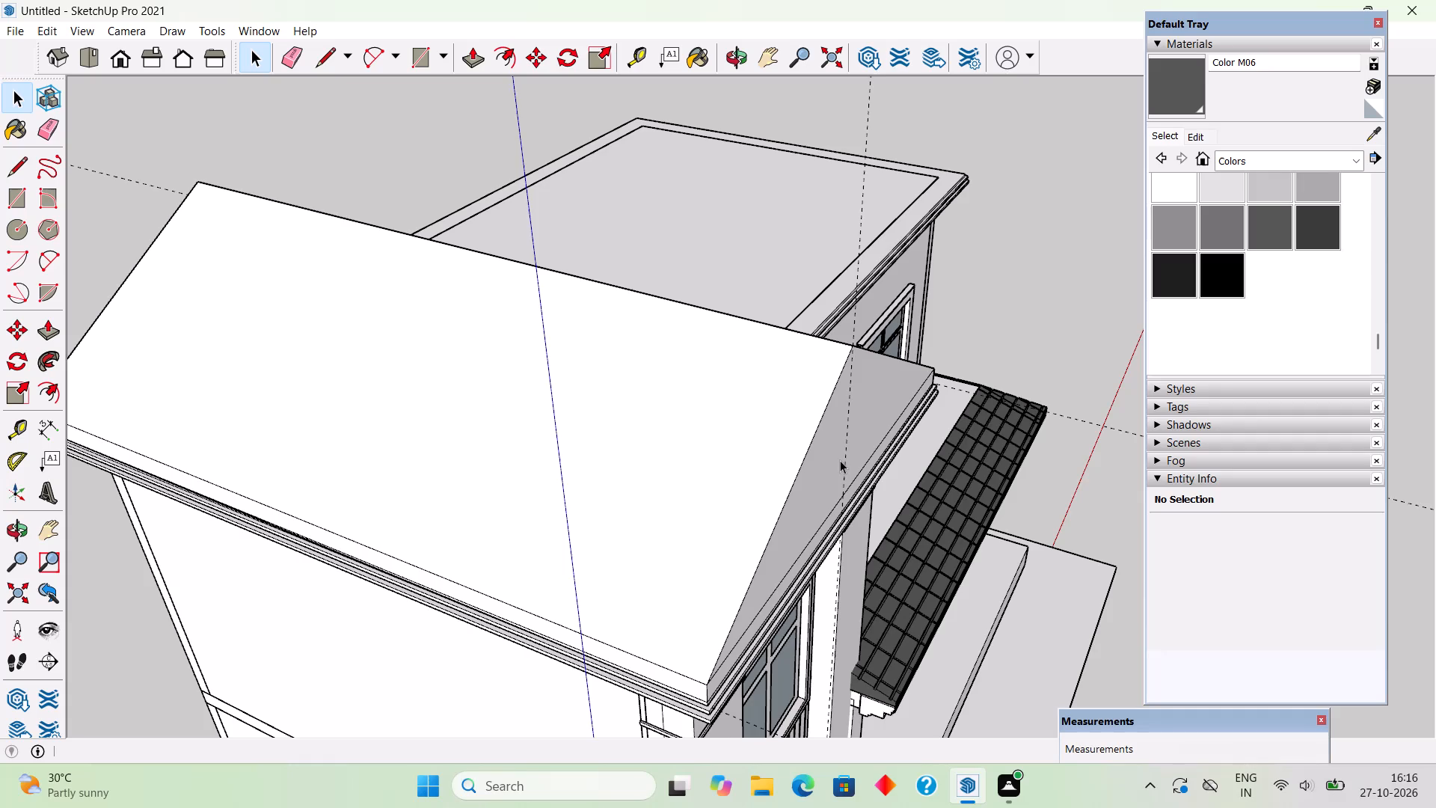
{"action": "key", "text": "l"}
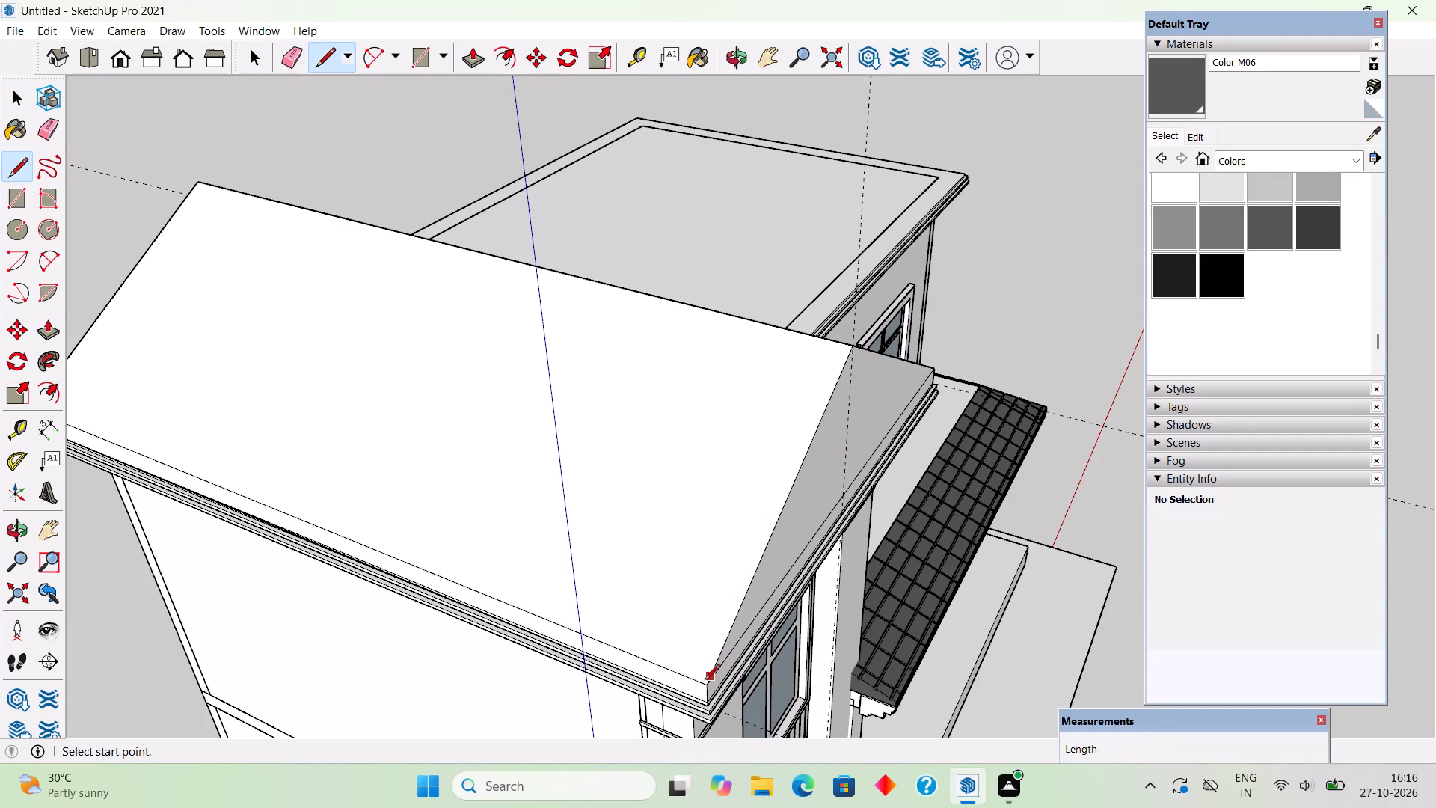
{"action": "left_click", "coordinate": [705, 681]}
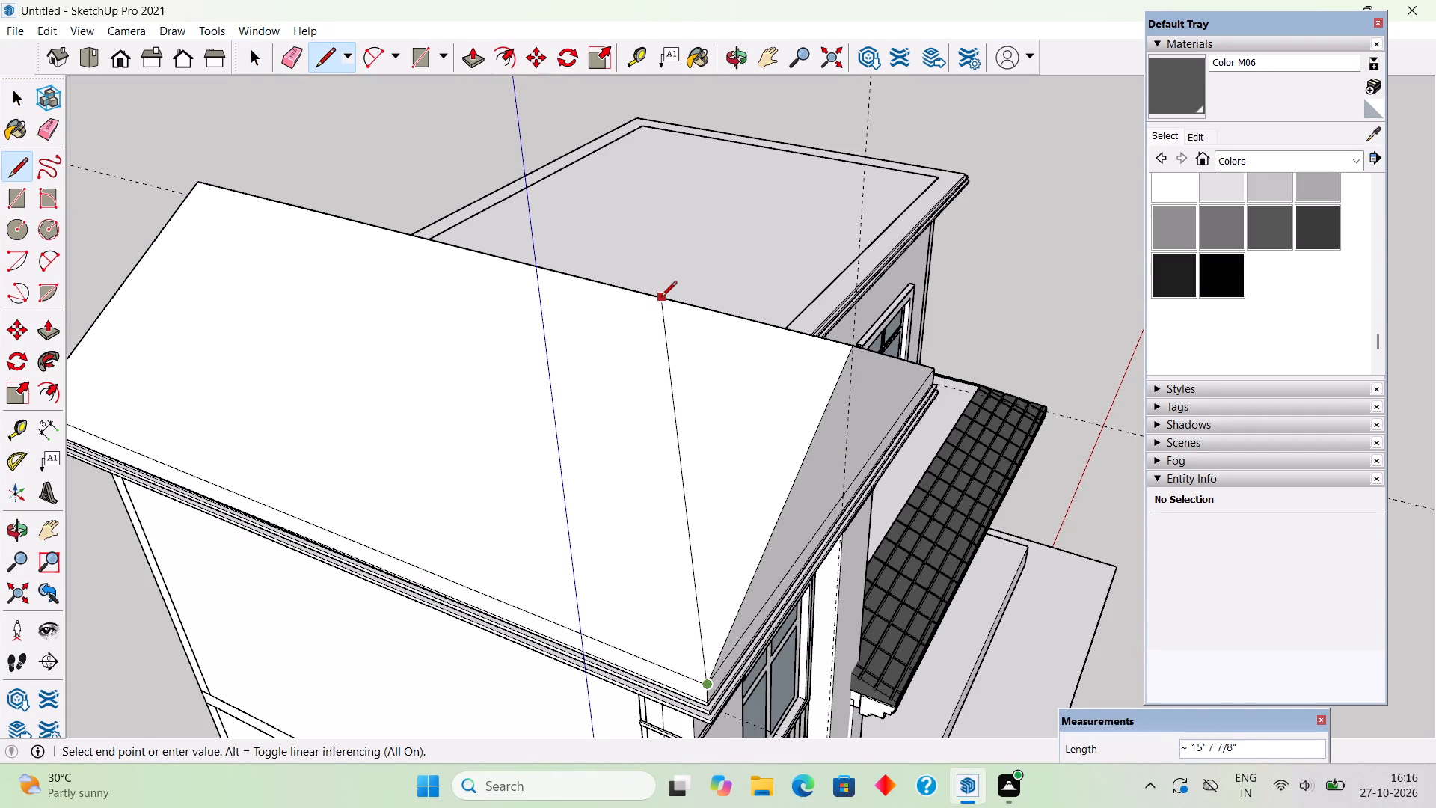
{"action": "left_click", "coordinate": [661, 298]}
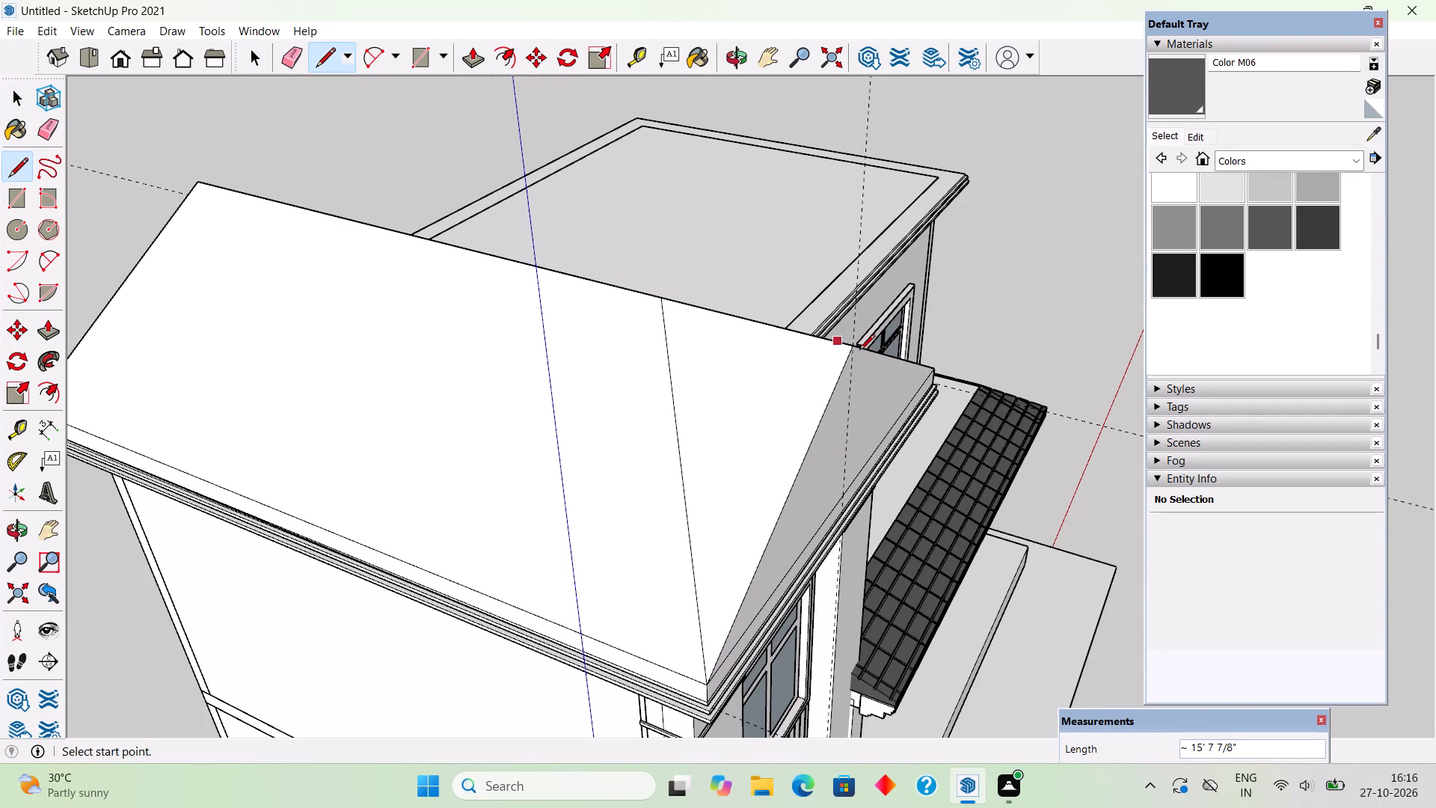
{"action": "middle_click_drag", "start_coordinate": [861, 352], "coordinate": [408, 417]}
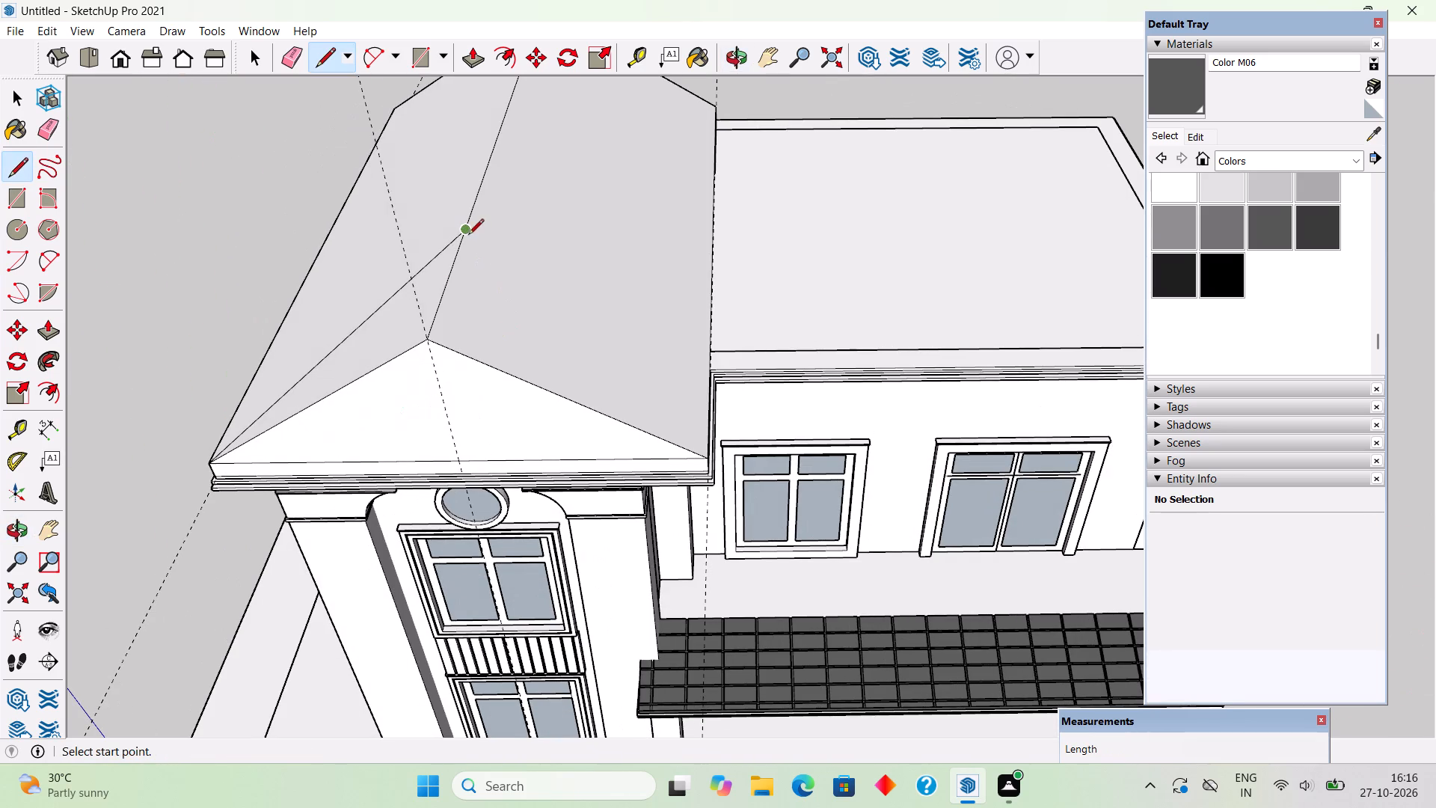
{"action": "left_click", "coordinate": [467, 231]}
{"action": "left_click", "coordinate": [708, 457]}
Delete the front gable face, its two sloping edges and the leftover ridge segment in front of the hip lines.
{"action": "middle_click_drag", "start_coordinate": [712, 460], "coordinate": [683, 376]}
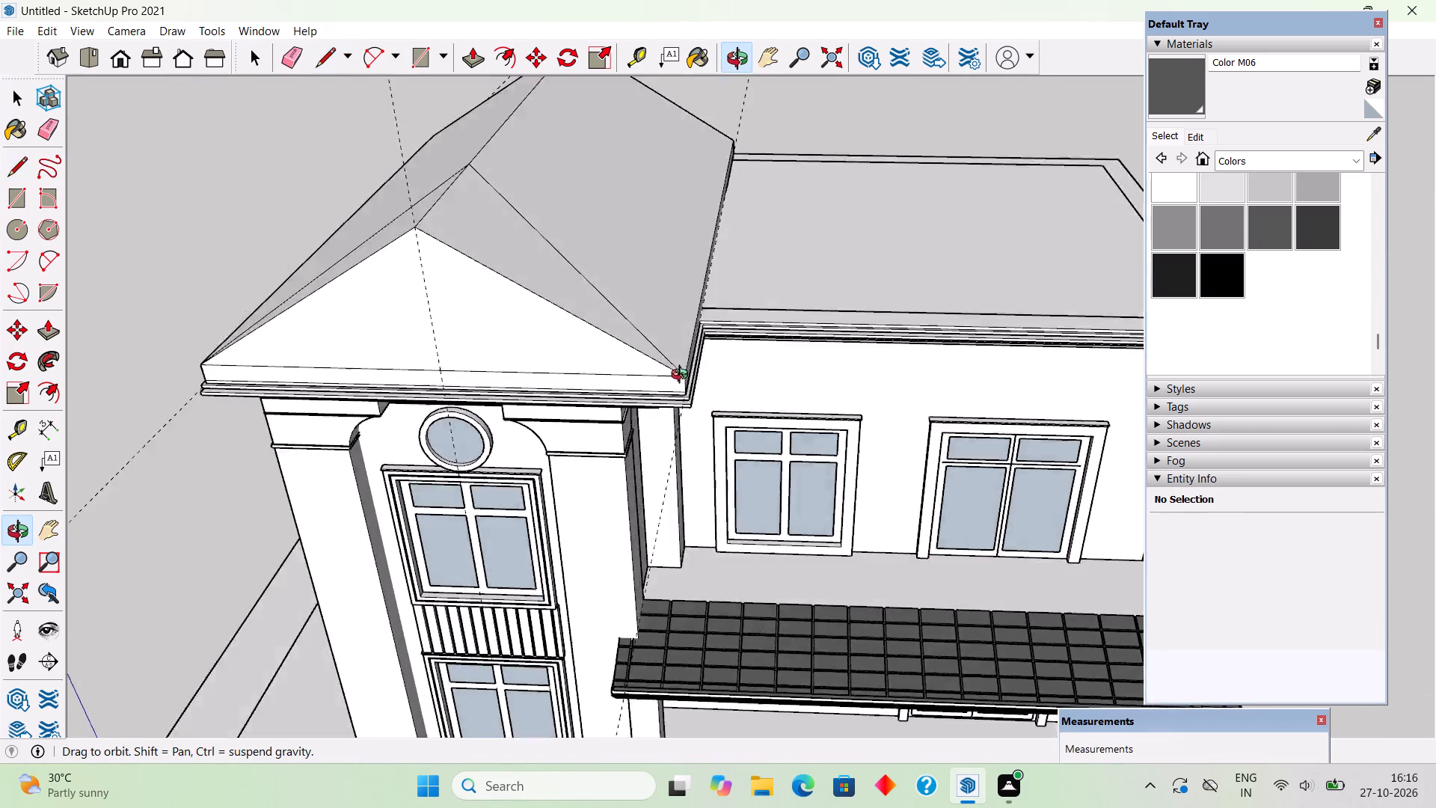
{"action": "middle_click_drag", "start_coordinate": [683, 376], "coordinate": [746, 222]}
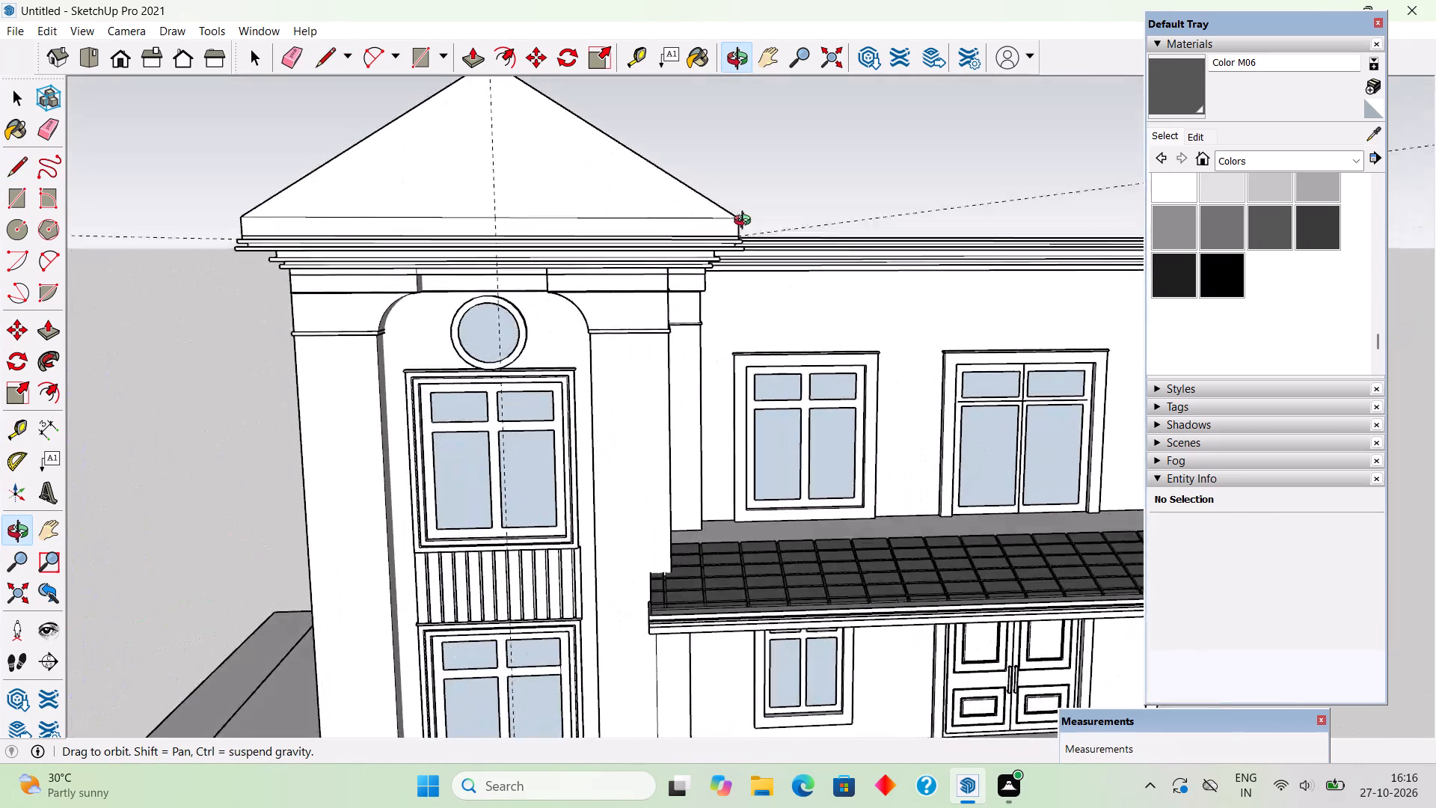
{"action": "middle_click_drag", "start_coordinate": [746, 222], "coordinate": [749, 296]}
{"action": "key", "text": "space"}
{"action": "left_click", "coordinate": [519, 260]}
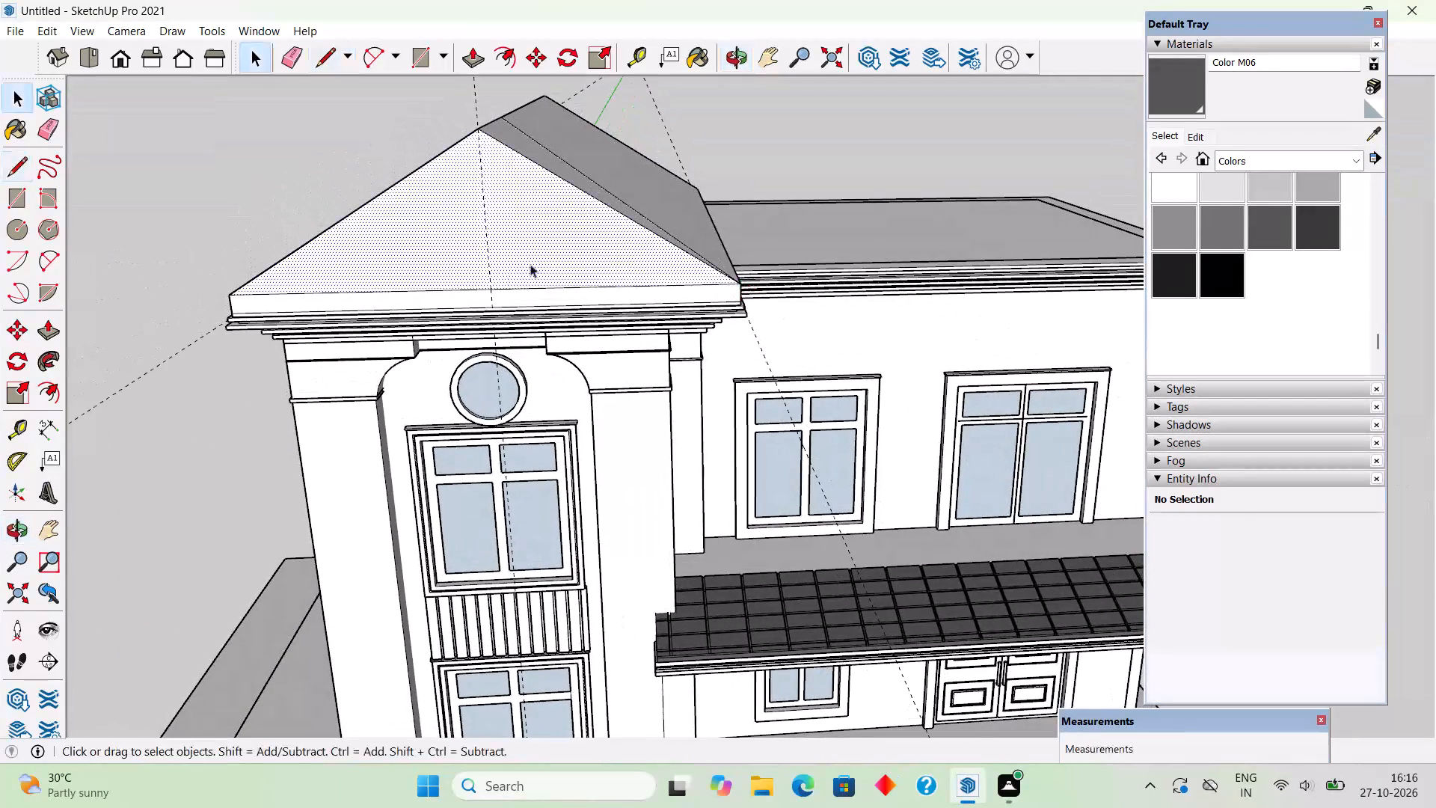
{"action": "middle_click_drag", "start_coordinate": [551, 282], "coordinate": [635, 411]}
{"action": "key", "text": "Delete"}
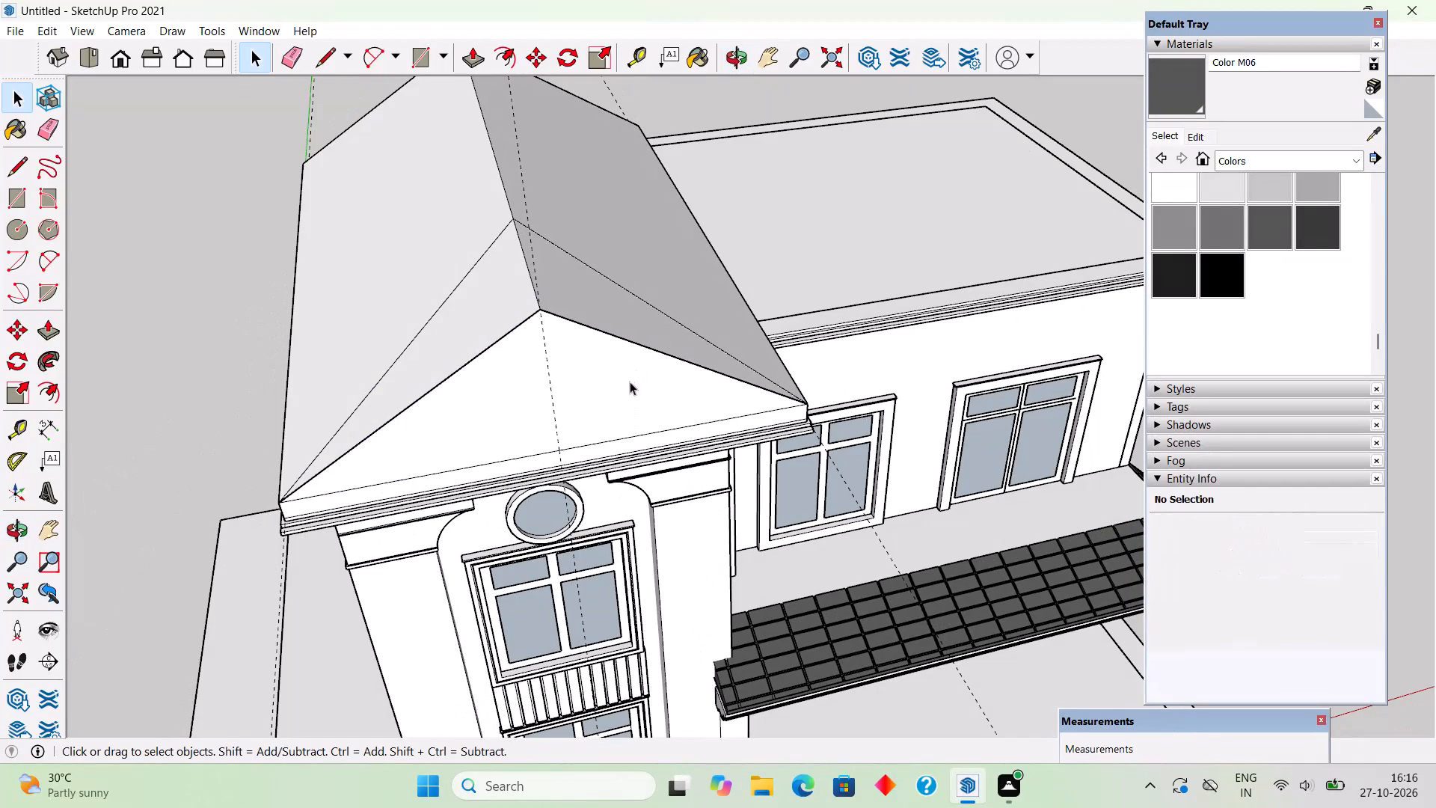
{"action": "left_click", "coordinate": [630, 382]}
{"action": "key", "text": "Delete"}
{"action": "left_click", "coordinate": [641, 345]}
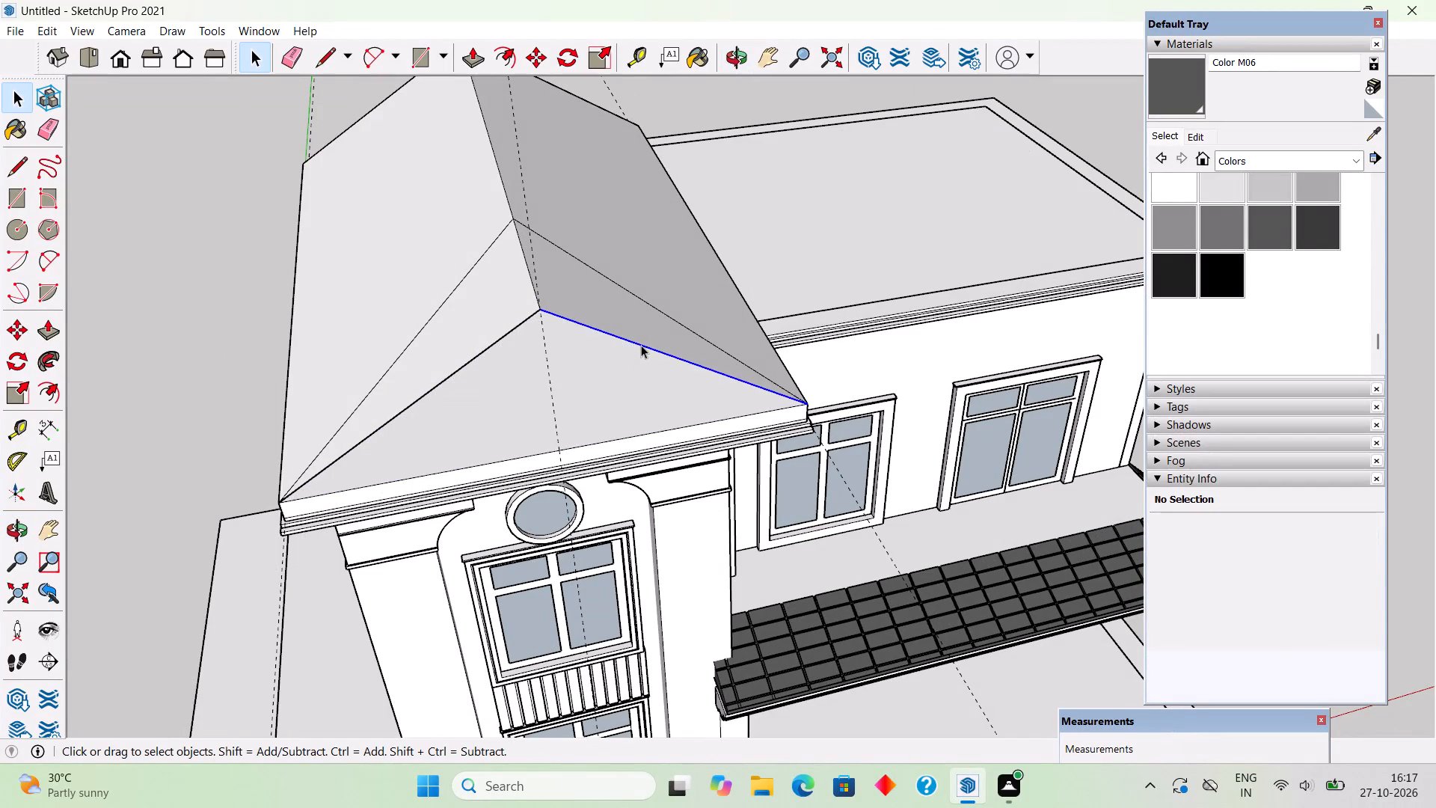
{"action": "key", "text": "Delete"}
{"action": "left_click", "coordinate": [520, 322]}
{"action": "key", "text": "Delete"}
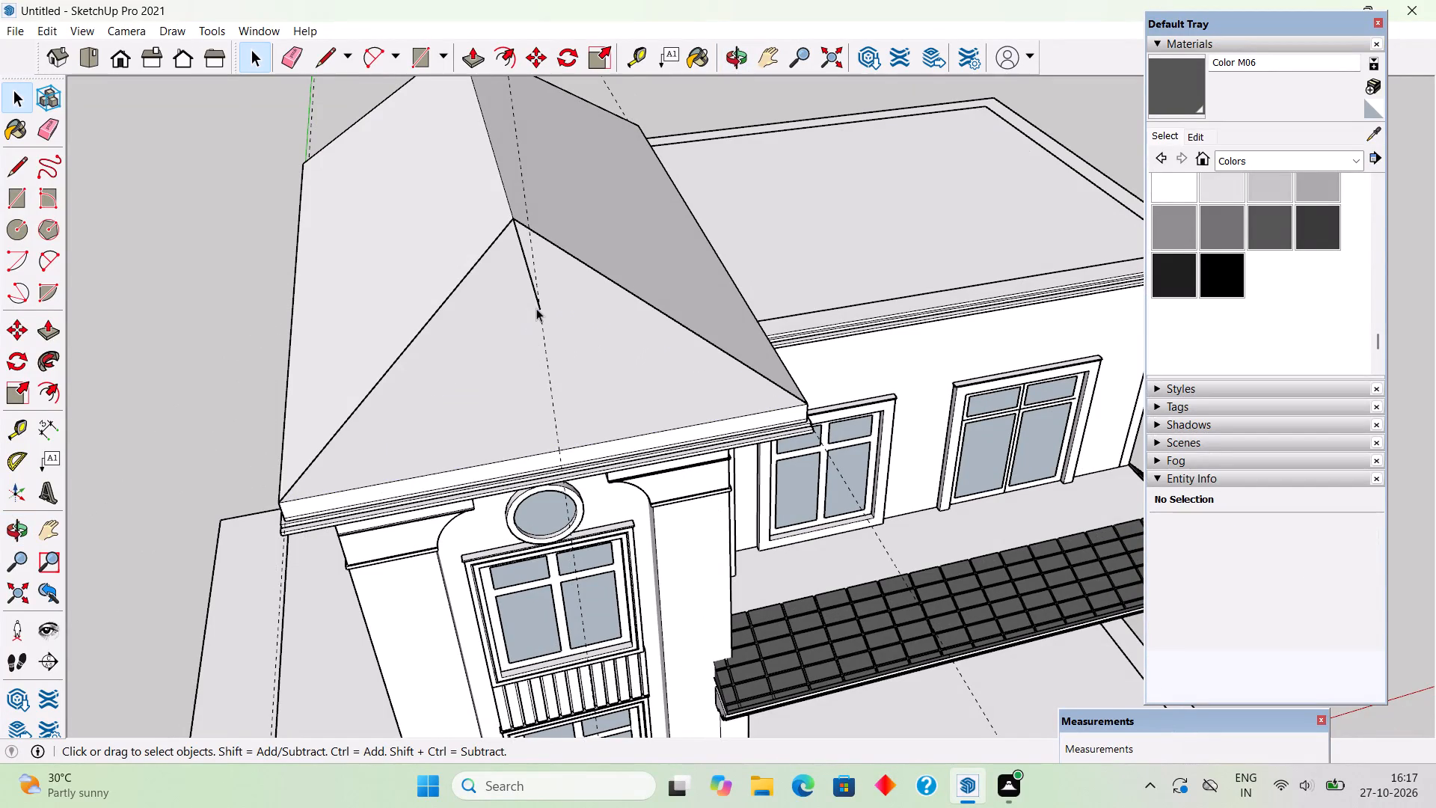
{"action": "left_click", "coordinate": [536, 307]}
{"action": "key", "text": "Delete"}
{"action": "scroll", "coordinate": [665, 483], "scroll_direction": "down", "scroll_amount": 4}
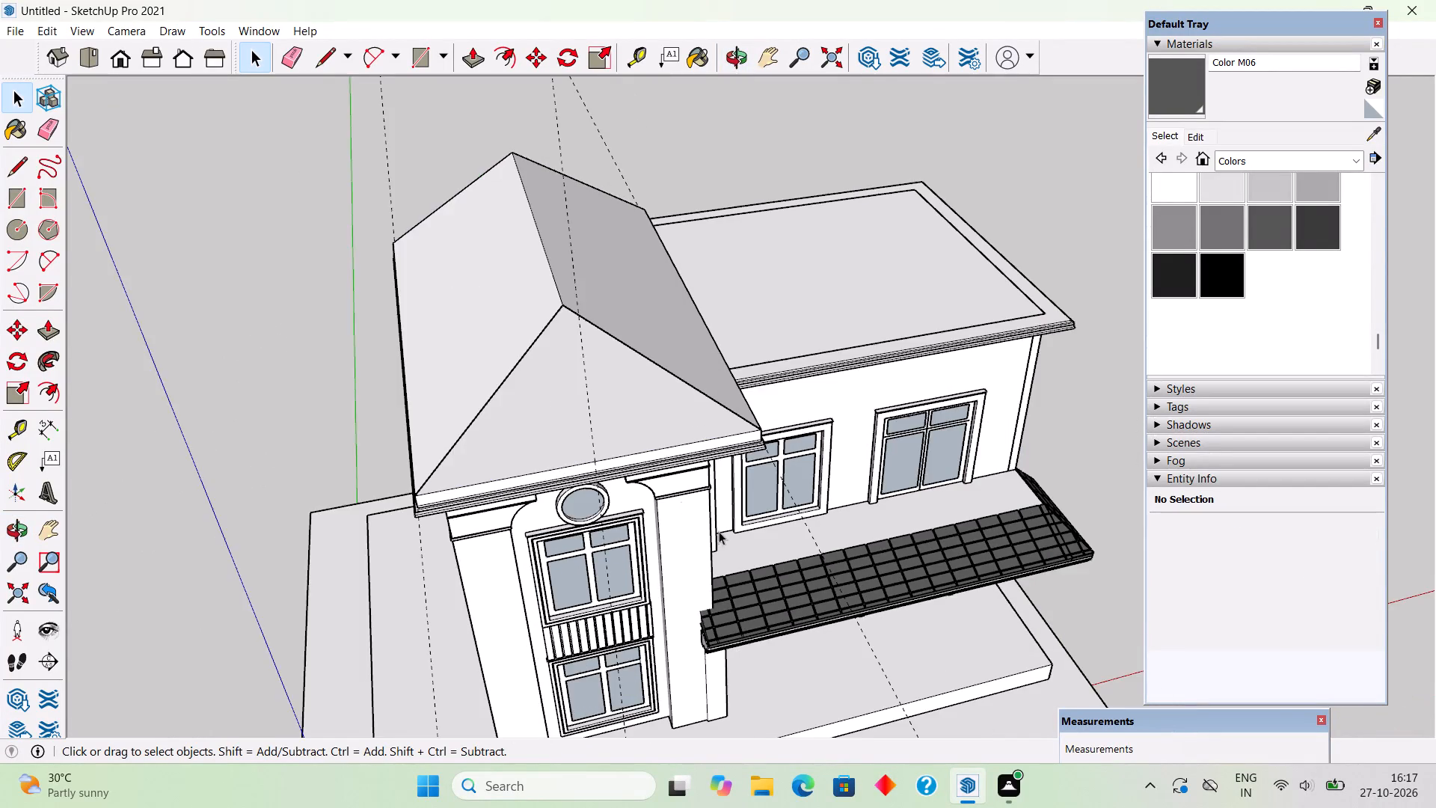
{"action": "scroll", "coordinate": [719, 531], "scroll_direction": "down", "scroll_amount": 1}
{"action": "middle_click_drag", "start_coordinate": [668, 433], "coordinate": [518, 224]}
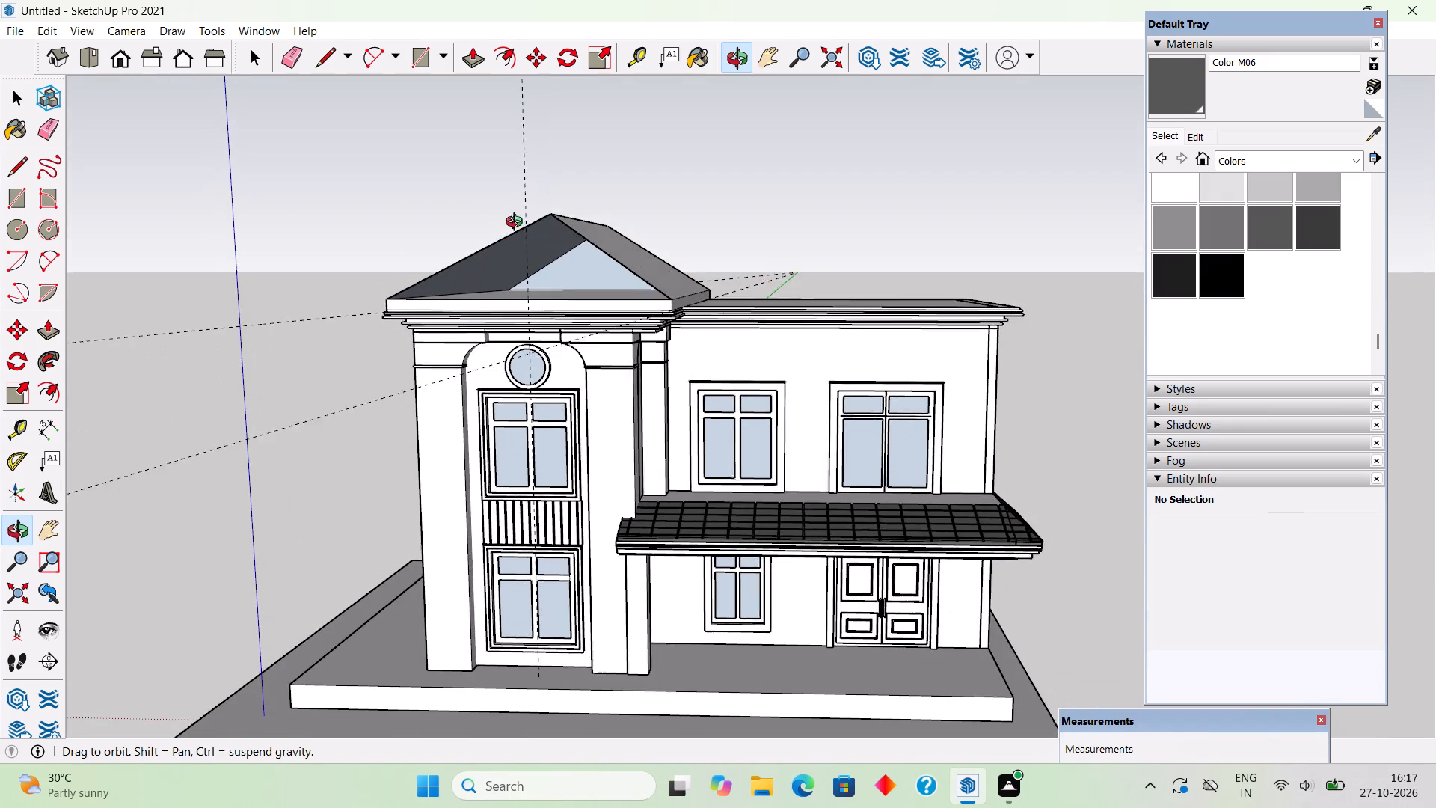
Close the hipped roof's open front with a line about 22' 7" long between the two front eave corners.
{"action": "middle_click_drag", "start_coordinate": [518, 224], "coordinate": [456, 238]}
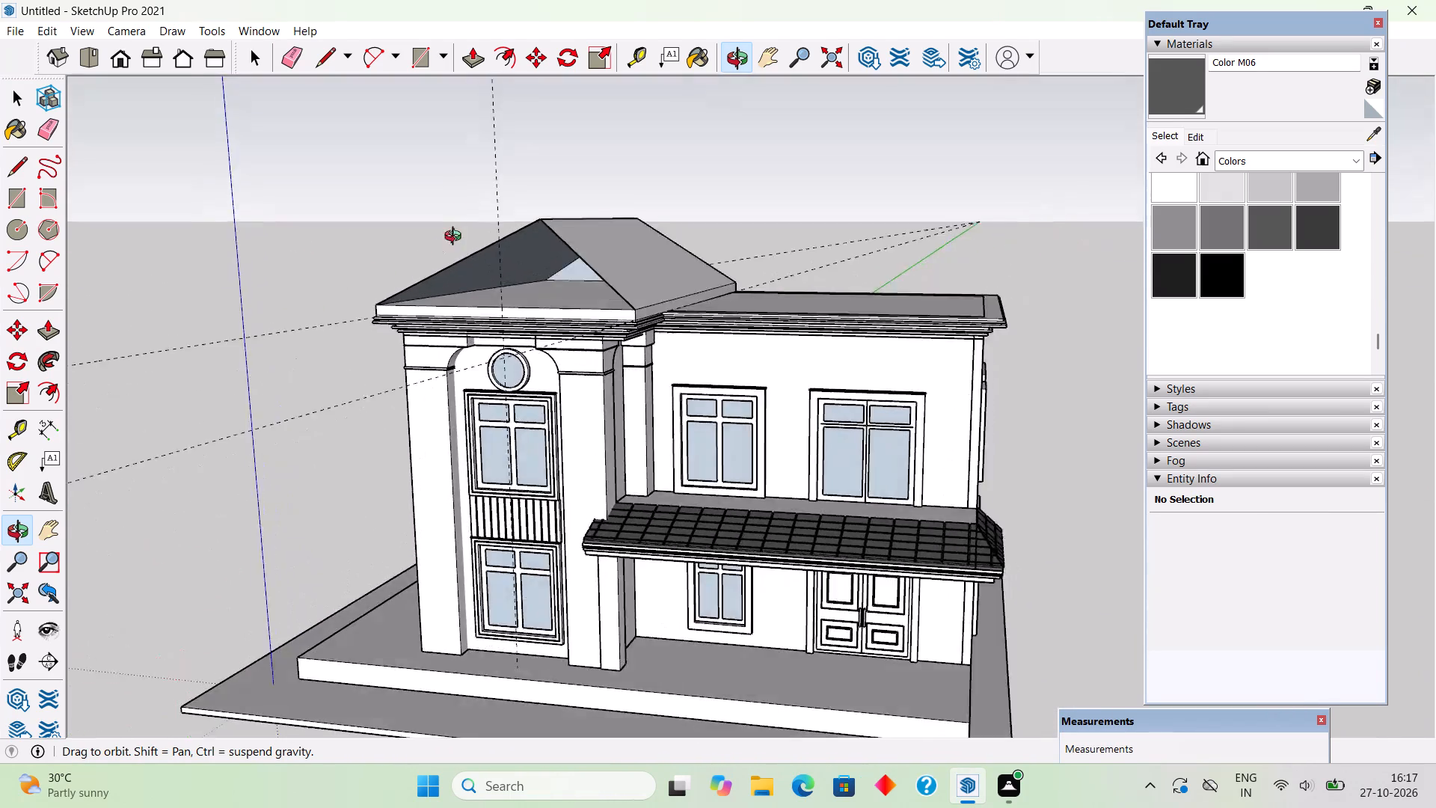
{"action": "middle_click_drag", "start_coordinate": [456, 238], "coordinate": [487, 277]}
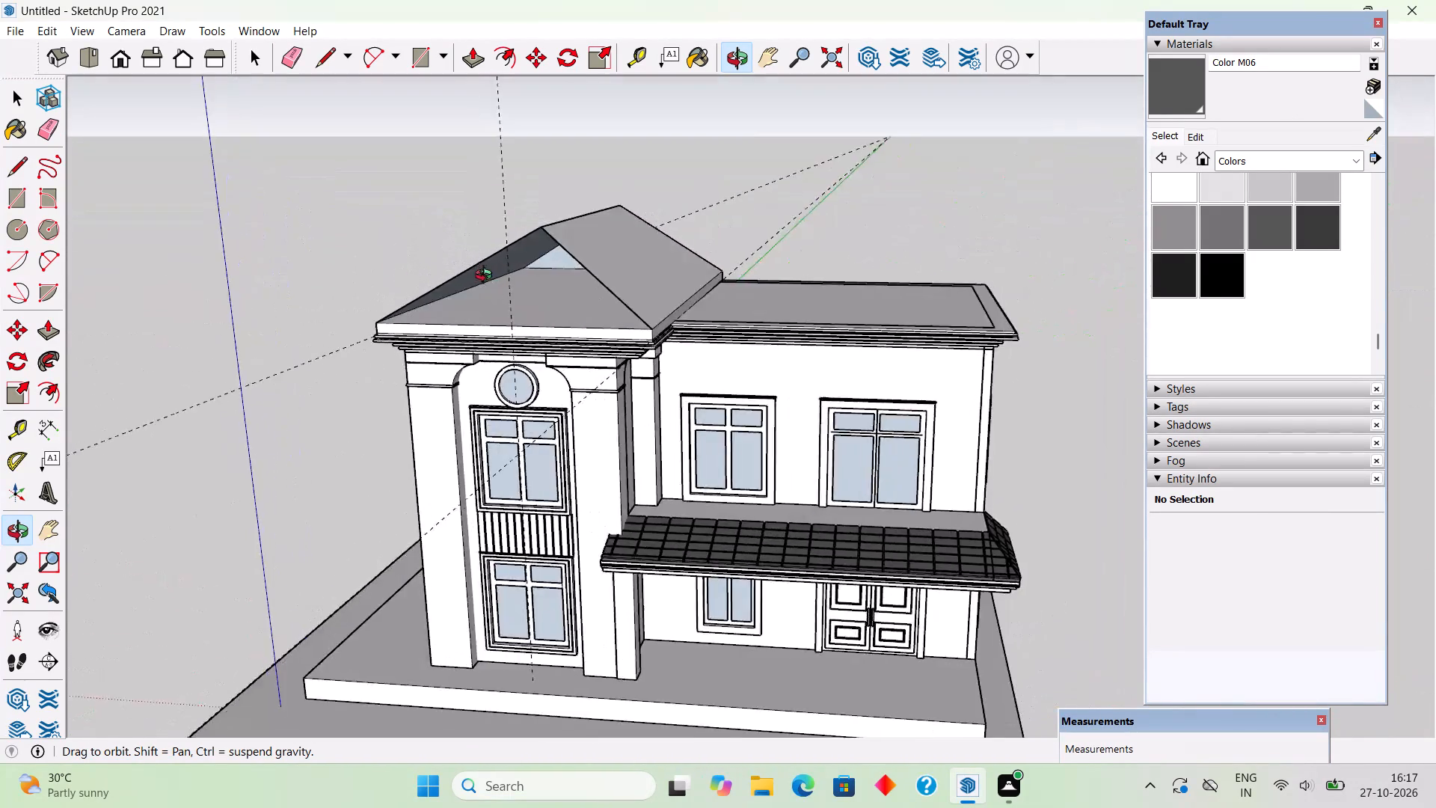
{"action": "middle_click_drag", "start_coordinate": [487, 277], "coordinate": [601, 261]}
{"action": "scroll", "coordinate": [835, 278], "scroll_direction": "up", "scroll_amount": 4}
{"action": "middle_click_drag", "start_coordinate": [875, 364], "coordinate": [907, 320]}
{"action": "scroll", "coordinate": [907, 320], "scroll_direction": "down", "scroll_amount": 2}
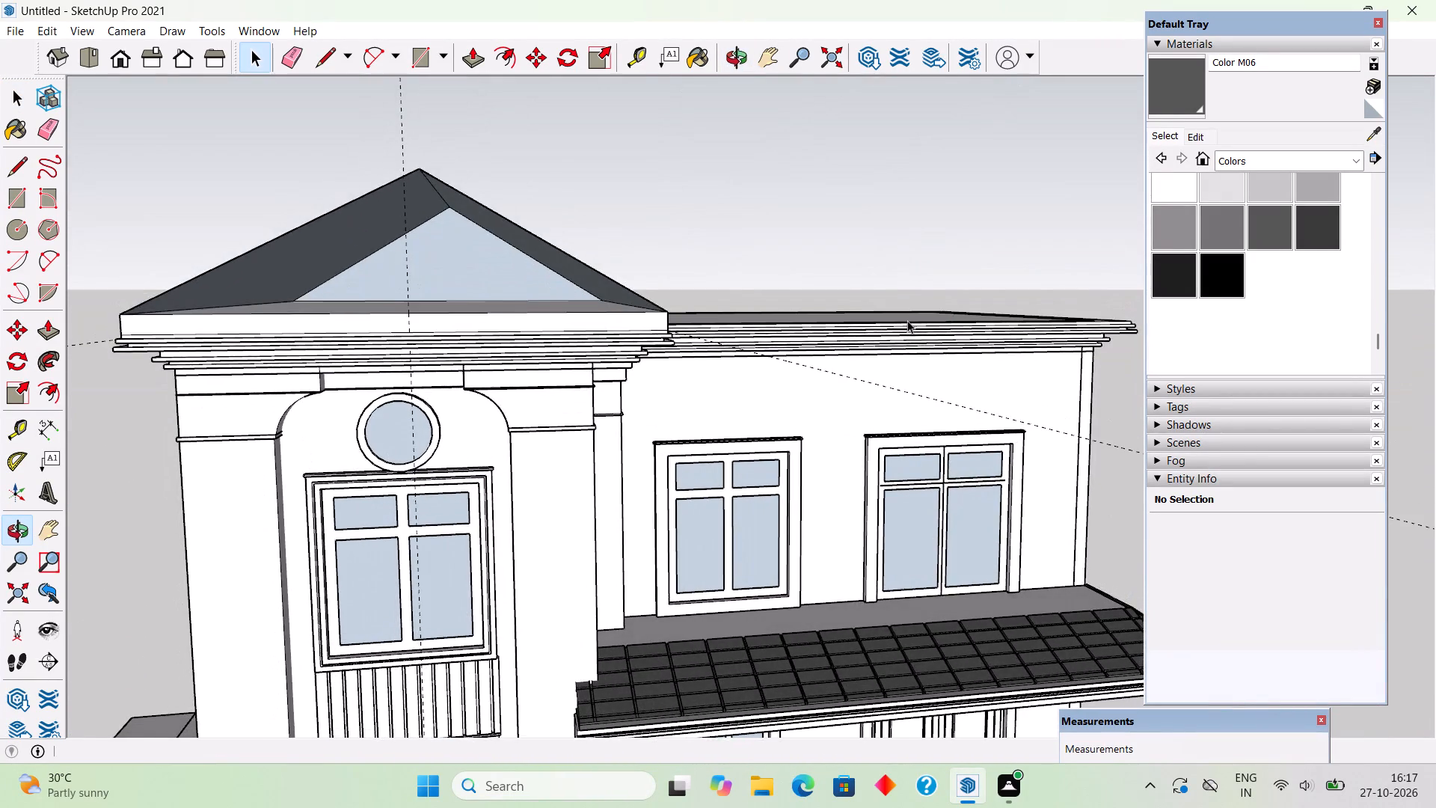
{"action": "scroll", "coordinate": [907, 320], "scroll_direction": "down", "scroll_amount": 1}
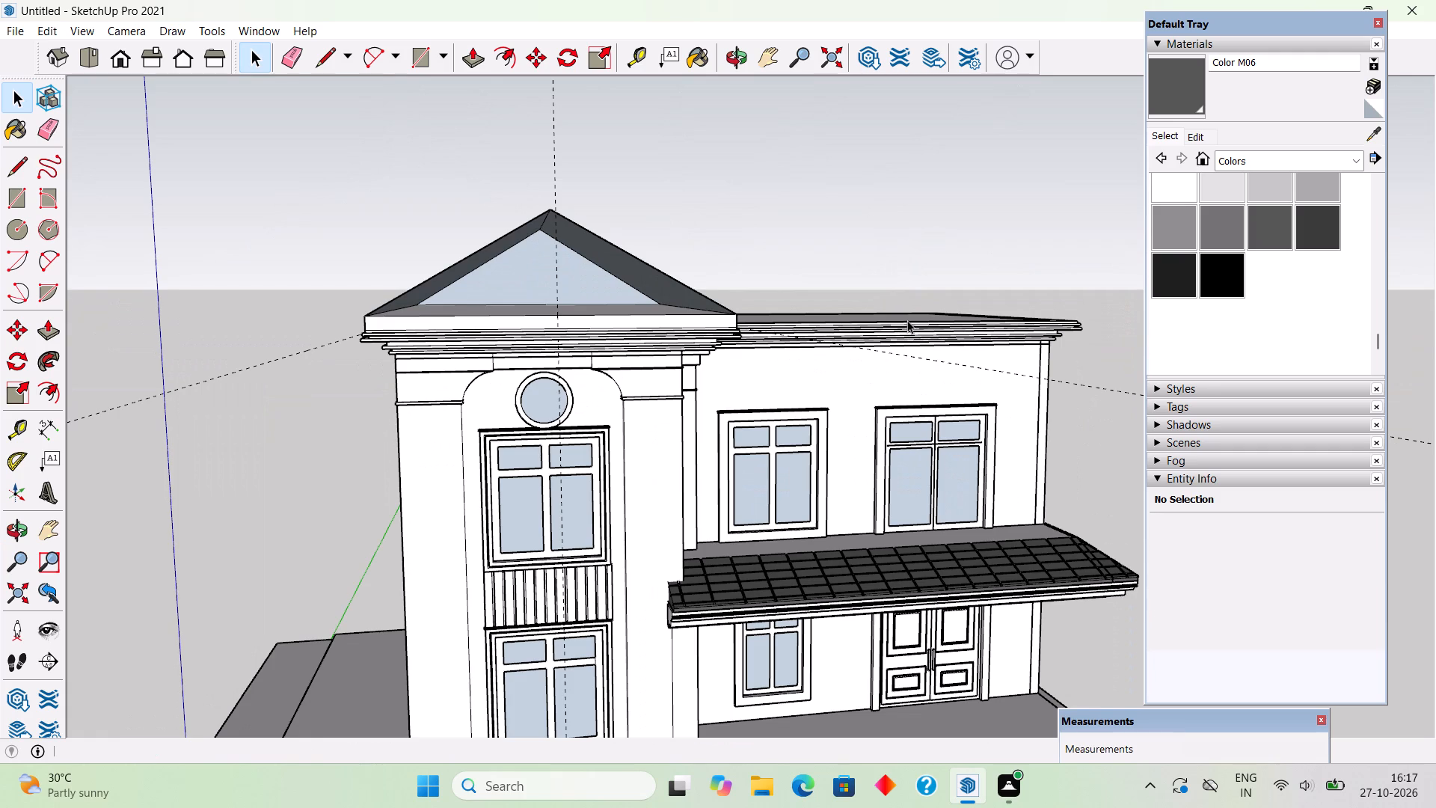
{"action": "middle_click_drag", "start_coordinate": [814, 299], "coordinate": [644, 410]}
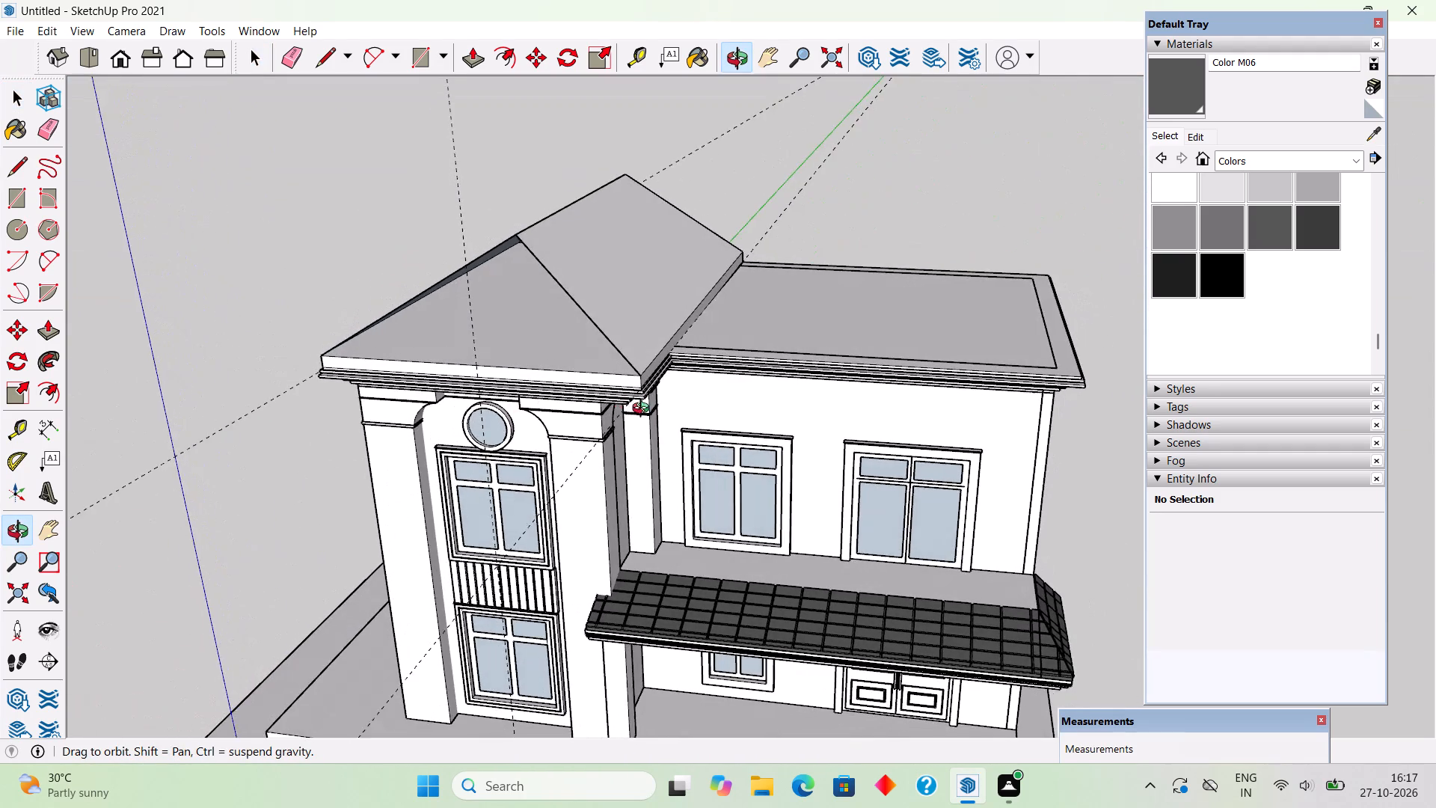
{"action": "middle_click_drag", "start_coordinate": [644, 410], "coordinate": [622, 411]}
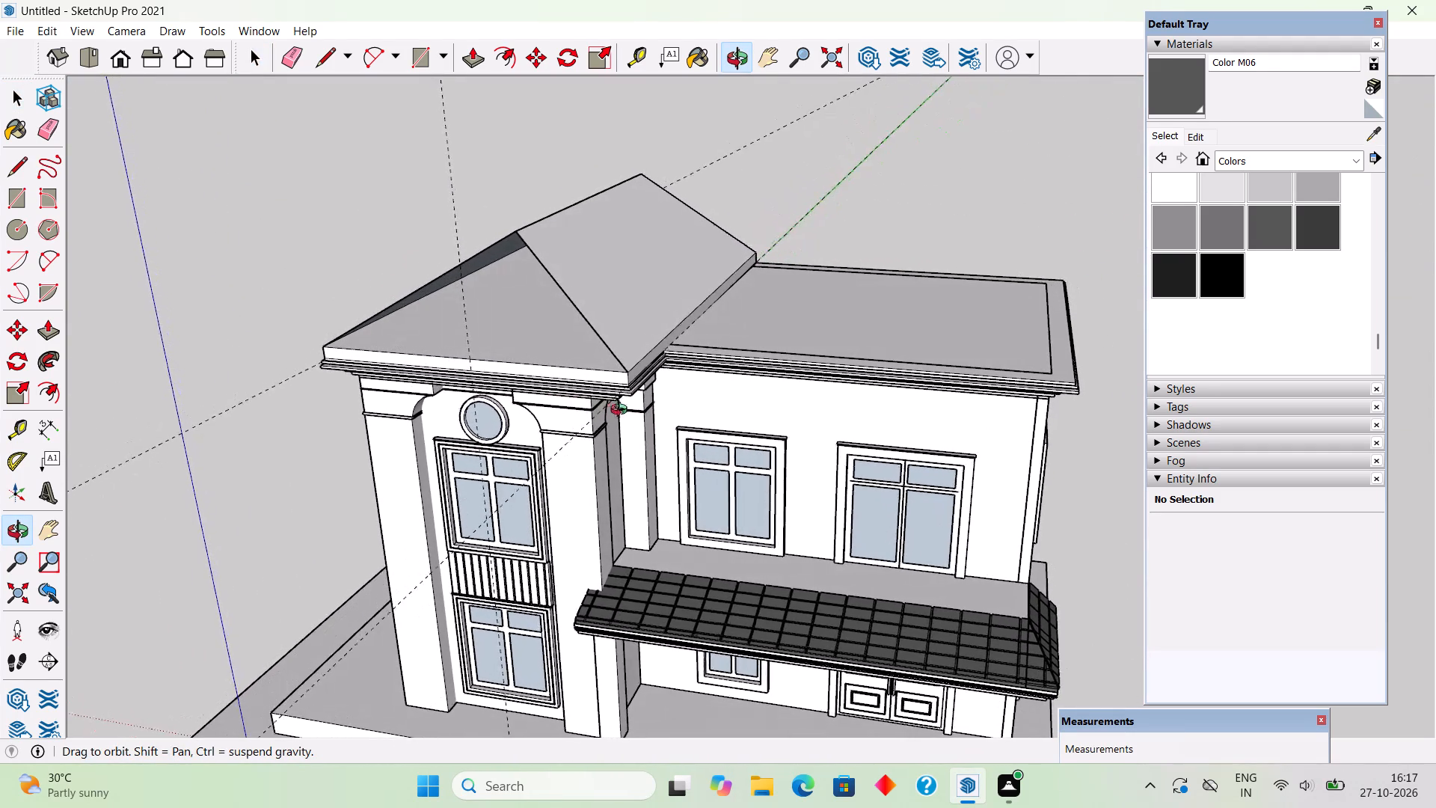
{"action": "middle_click_drag", "start_coordinate": [622, 411], "coordinate": [476, 442]}
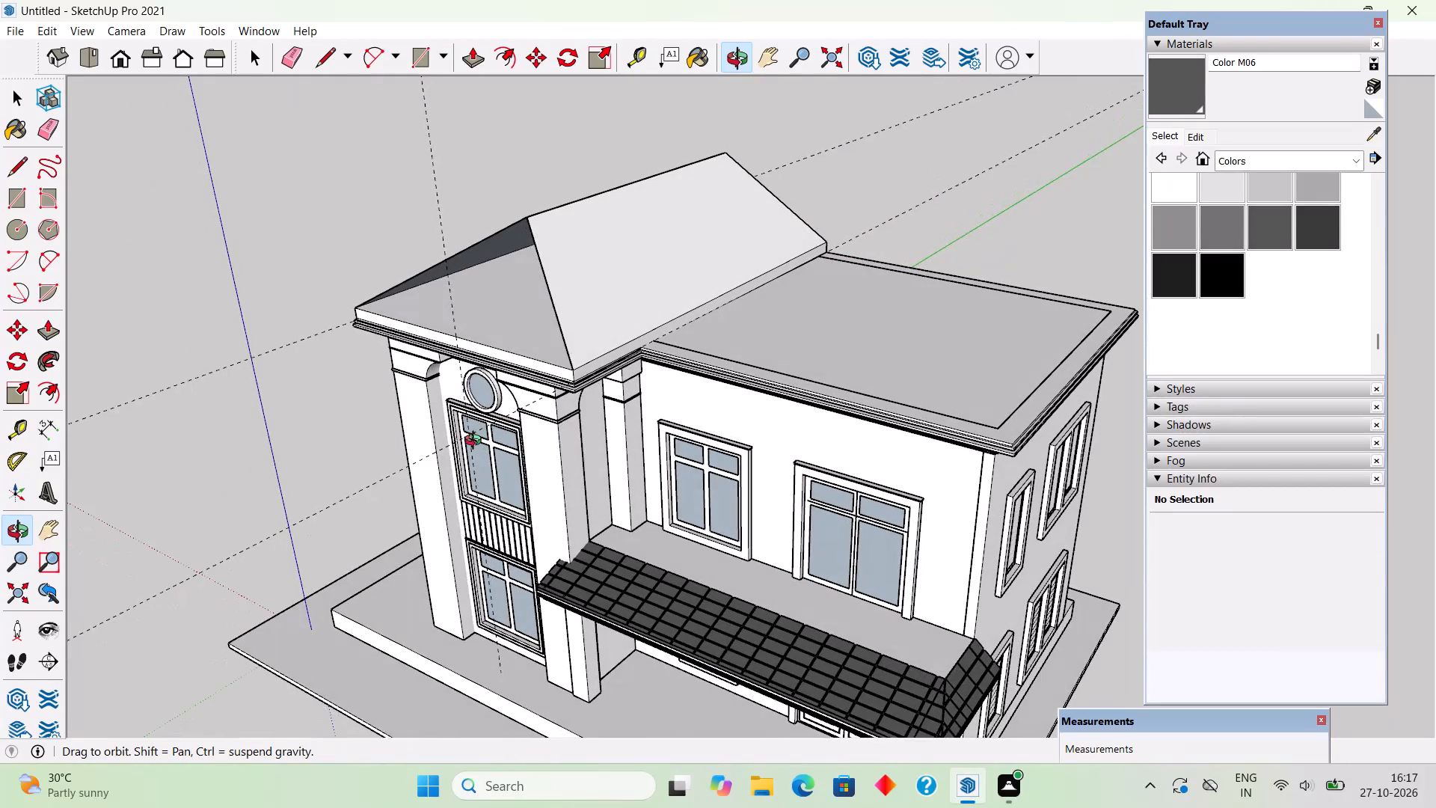
{"action": "middle_click_drag", "start_coordinate": [476, 442], "coordinate": [868, 470]}
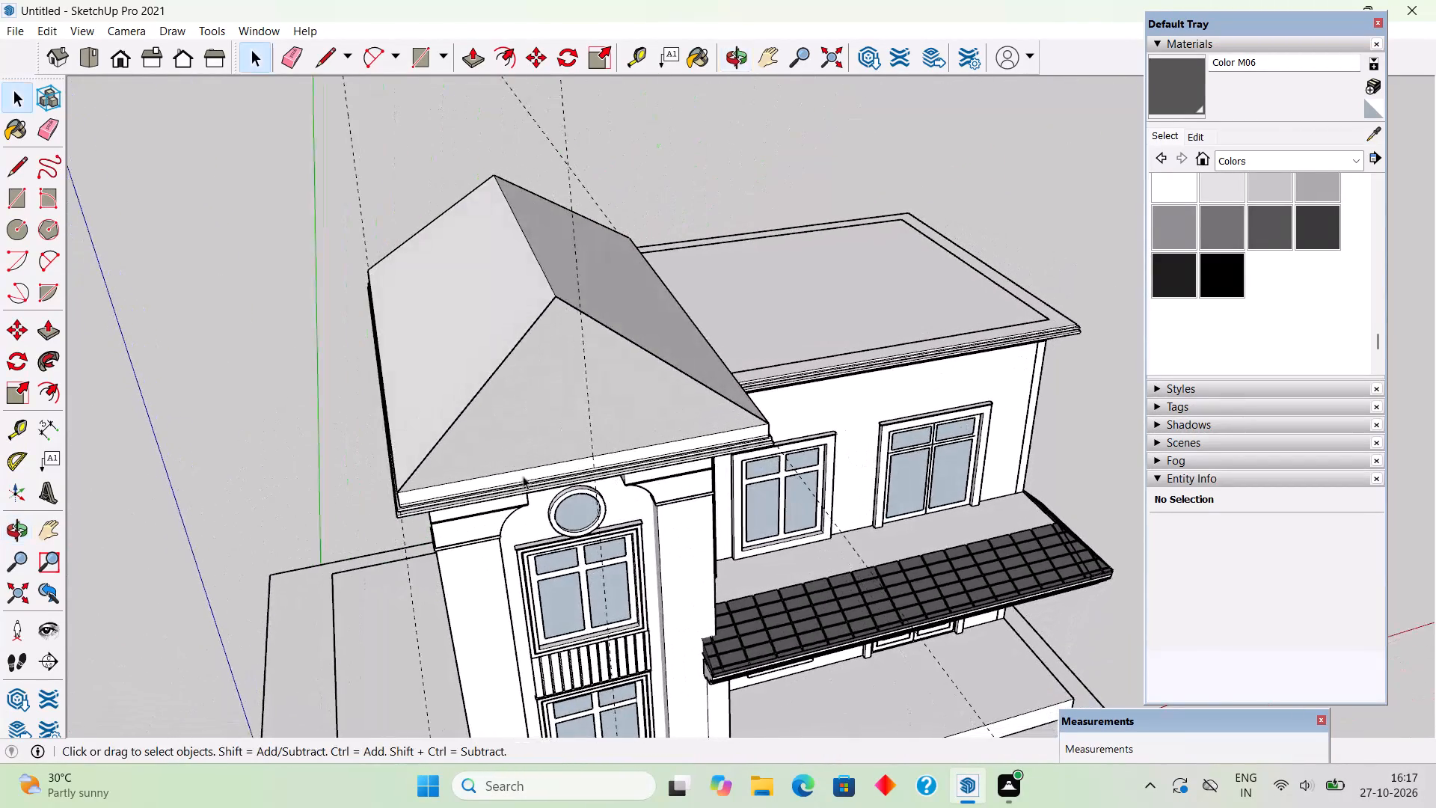
{"action": "scroll", "coordinate": [301, 530], "scroll_direction": "up", "scroll_amount": 5}
{"action": "scroll", "coordinate": [481, 470], "scroll_direction": "up", "scroll_amount": 4}
{"action": "middle_click_drag", "start_coordinate": [507, 473], "coordinate": [561, 528]}
{"action": "key", "text": "l"}
{"action": "left_click", "coordinate": [556, 564]}
{"action": "scroll", "coordinate": [555, 562], "scroll_direction": "down", "scroll_amount": 4}
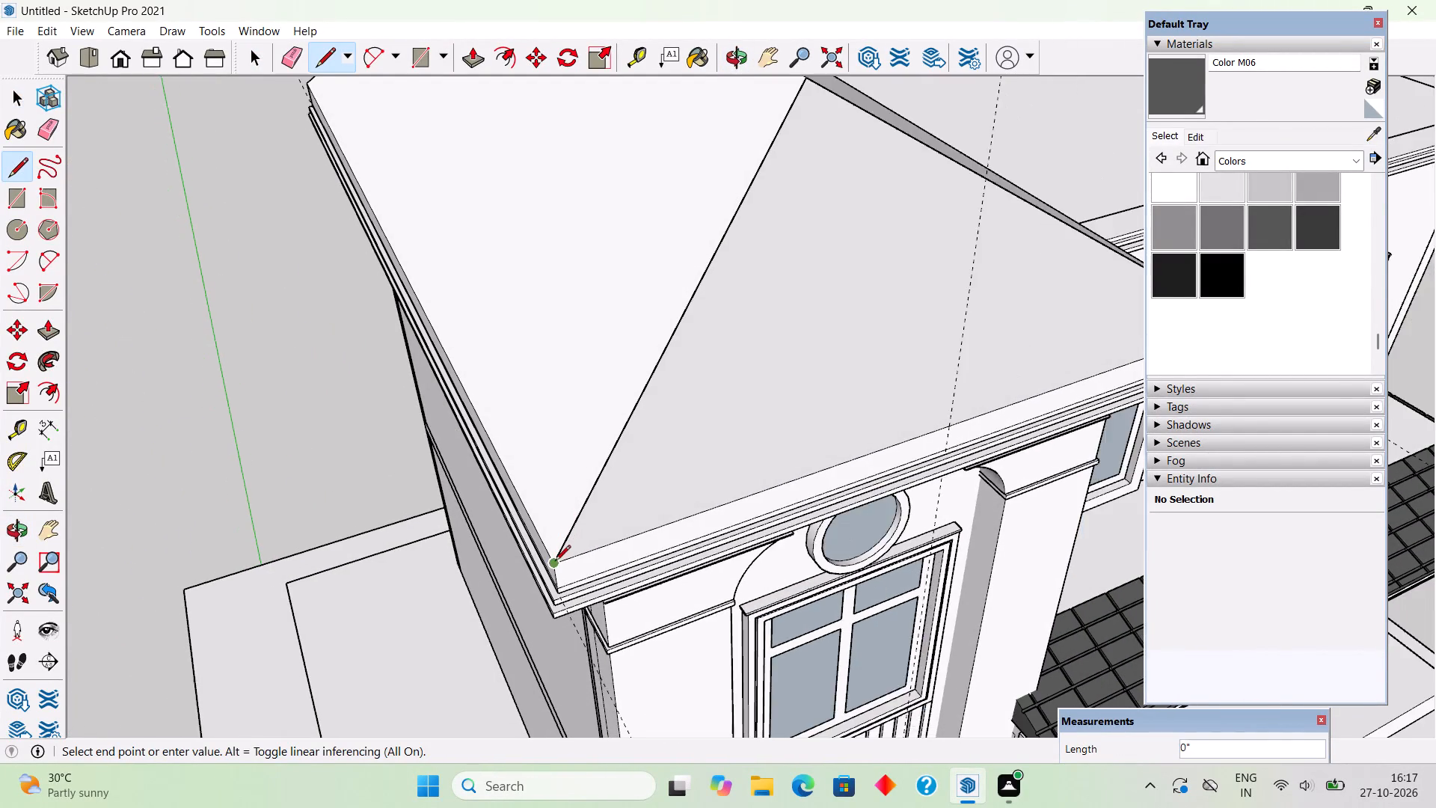
{"action": "scroll", "coordinate": [555, 562], "scroll_direction": "down", "scroll_amount": 3}
{"action": "left_click", "coordinate": [1034, 391]}
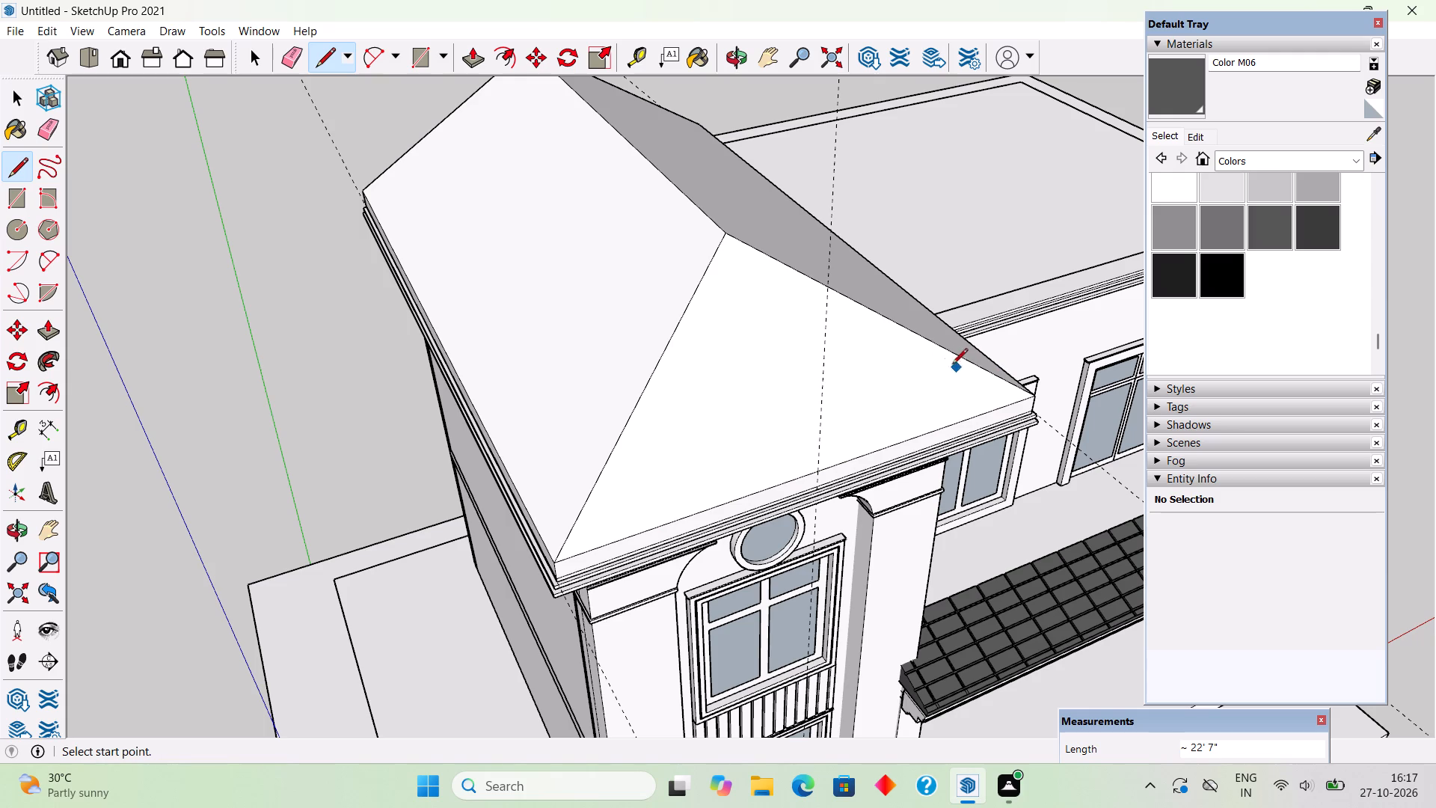
{"action": "key", "text": "space"}
Select all the connected geometry of the hipped roof and make it a group.
{"action": "scroll", "coordinate": [761, 388], "scroll_direction": "down", "scroll_amount": 1}
{"action": "middle_click_drag", "start_coordinate": [804, 403], "coordinate": [1063, 286]}
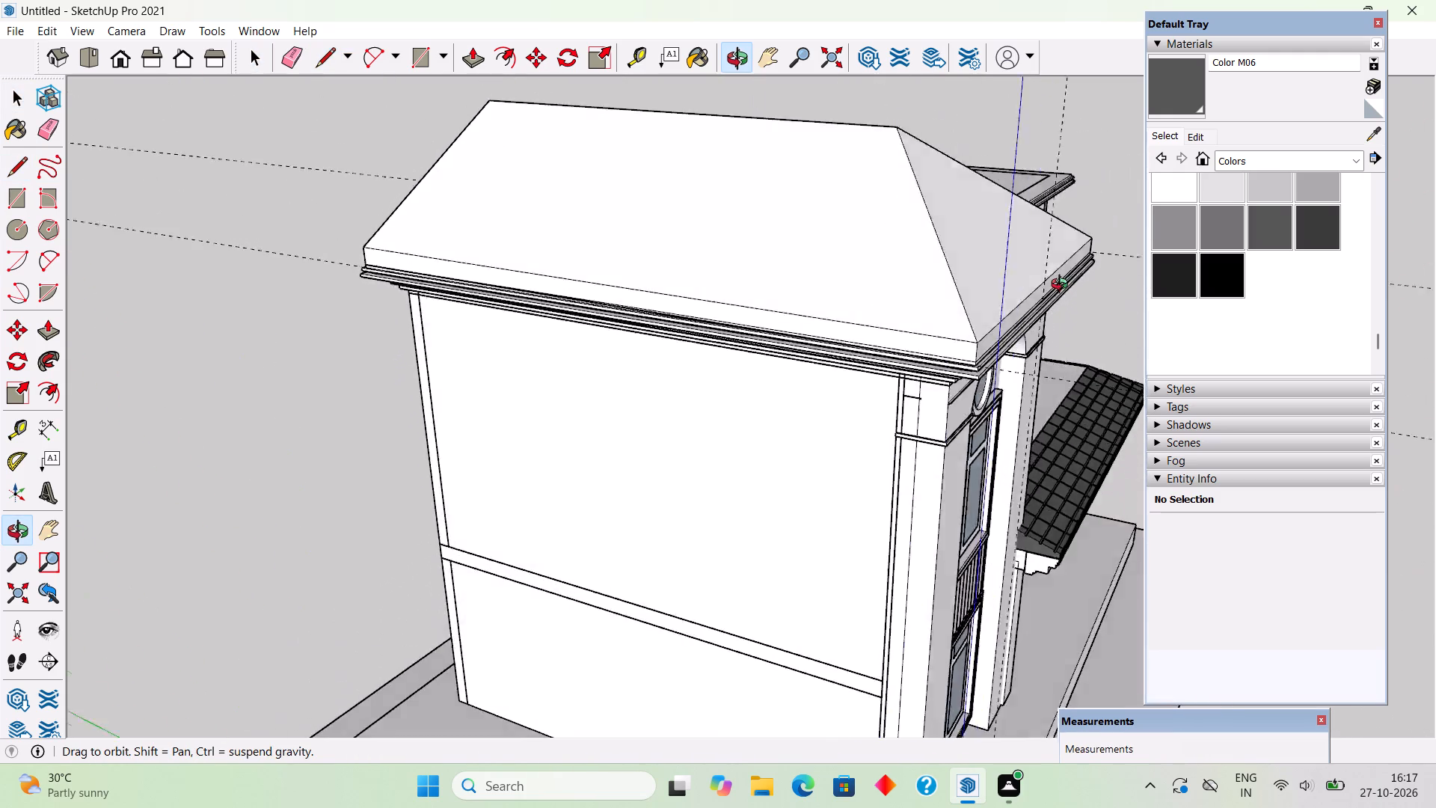
{"action": "middle_click_drag", "start_coordinate": [1063, 286], "coordinate": [473, 245]}
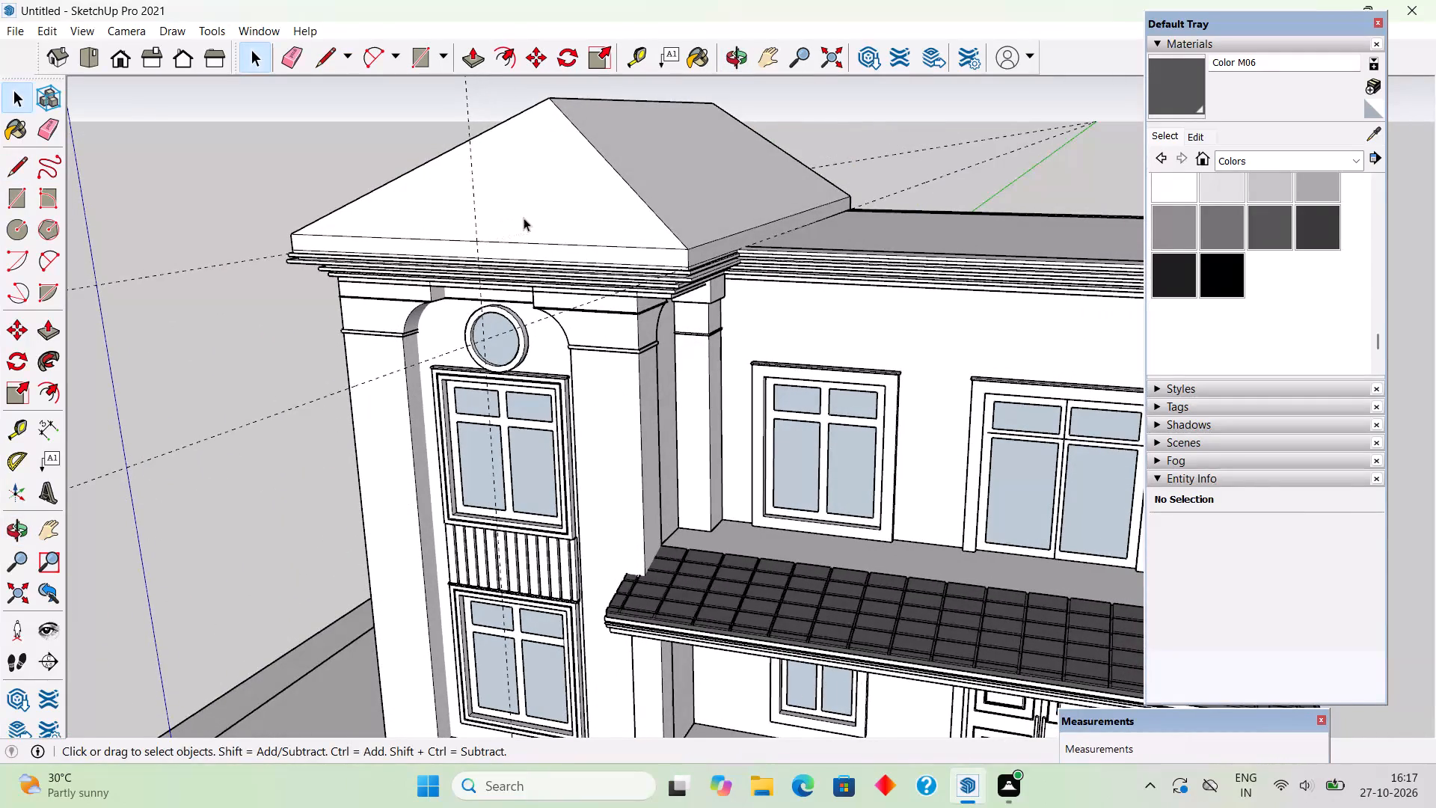
{"action": "triple_click", "coordinate": [524, 218]}
{"action": "right_click", "coordinate": [524, 218]}
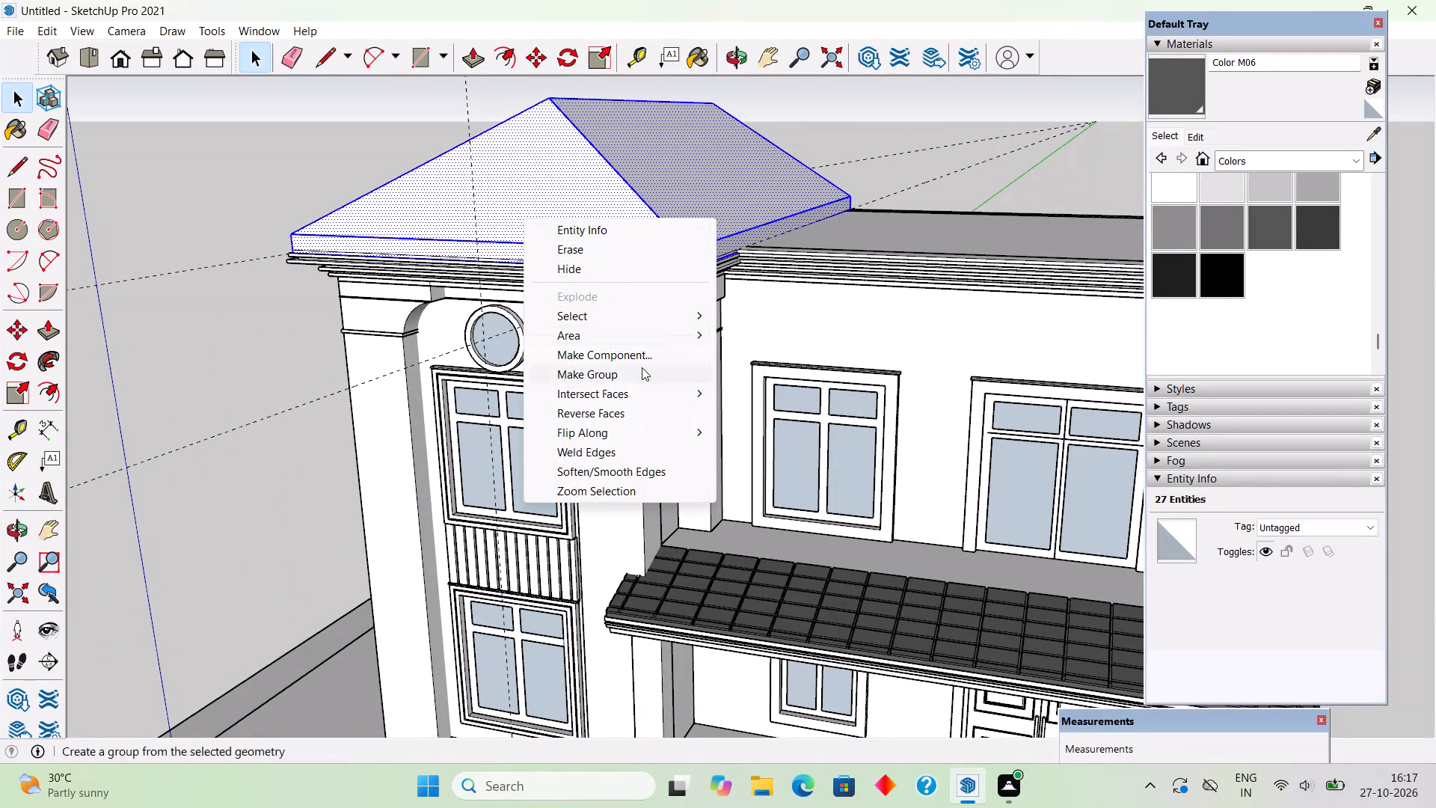
{"action": "left_click", "coordinate": [642, 367]}
{"action": "scroll", "coordinate": [642, 368], "scroll_direction": "down", "scroll_amount": 6}
{"action": "left_click", "coordinate": [300, 210]}
Hide the hipped roof group above the round-window wing.
{"action": "middle_click_drag", "start_coordinate": [841, 356], "coordinate": [849, 358]}
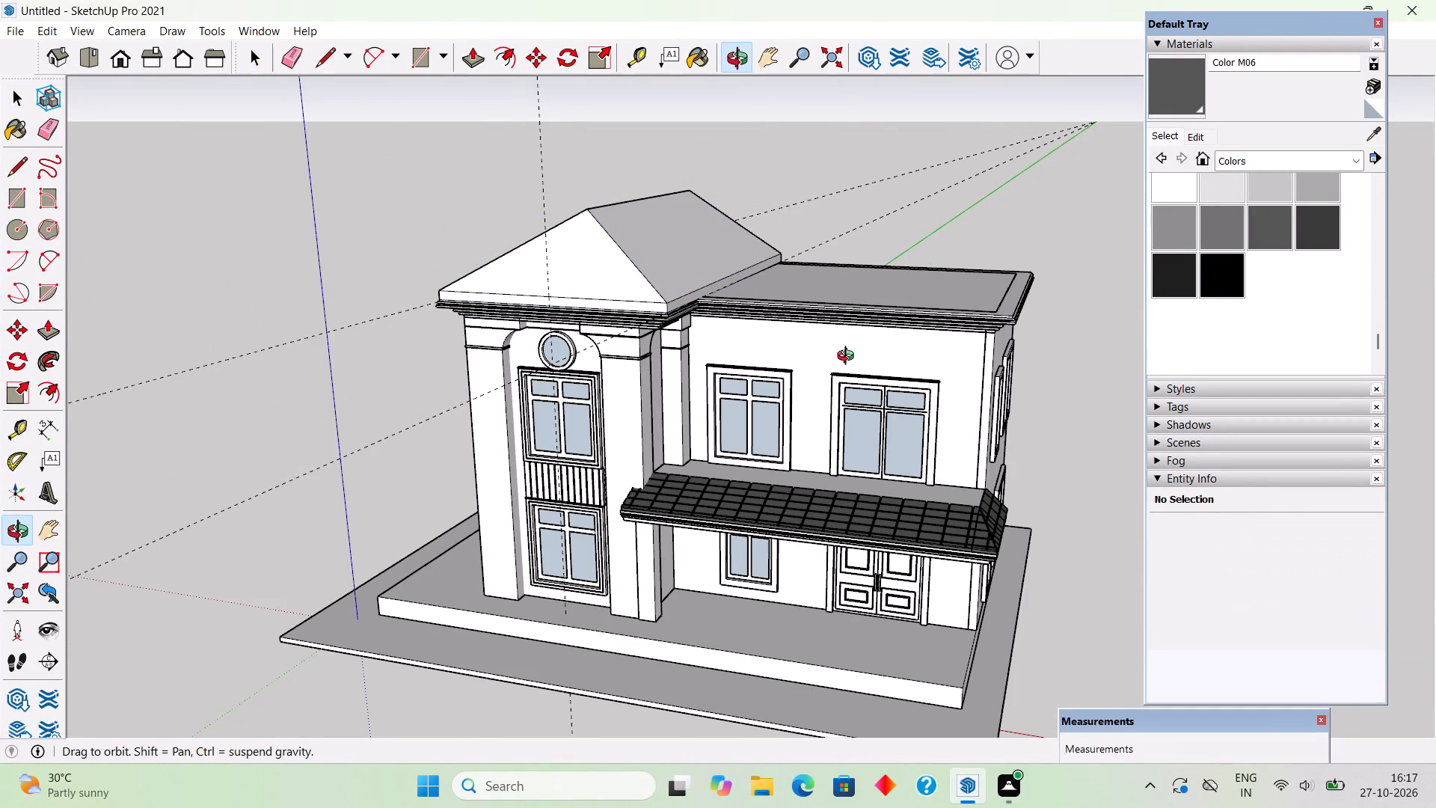
{"action": "middle_click_drag", "start_coordinate": [849, 358], "coordinate": [989, 350]}
{"action": "scroll", "coordinate": [990, 350], "scroll_direction": "up", "scroll_amount": 1}
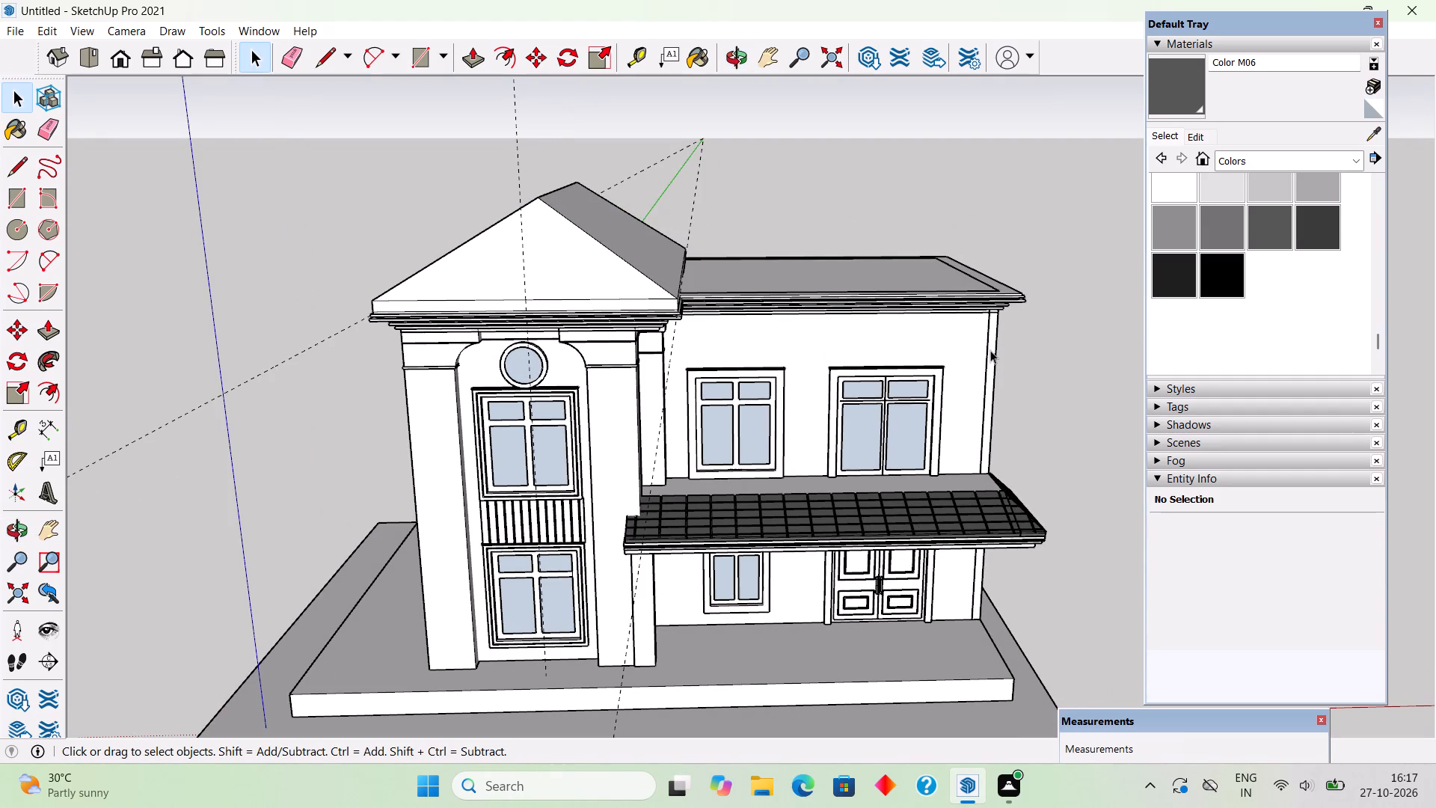
{"action": "left_click", "coordinate": [622, 253]}
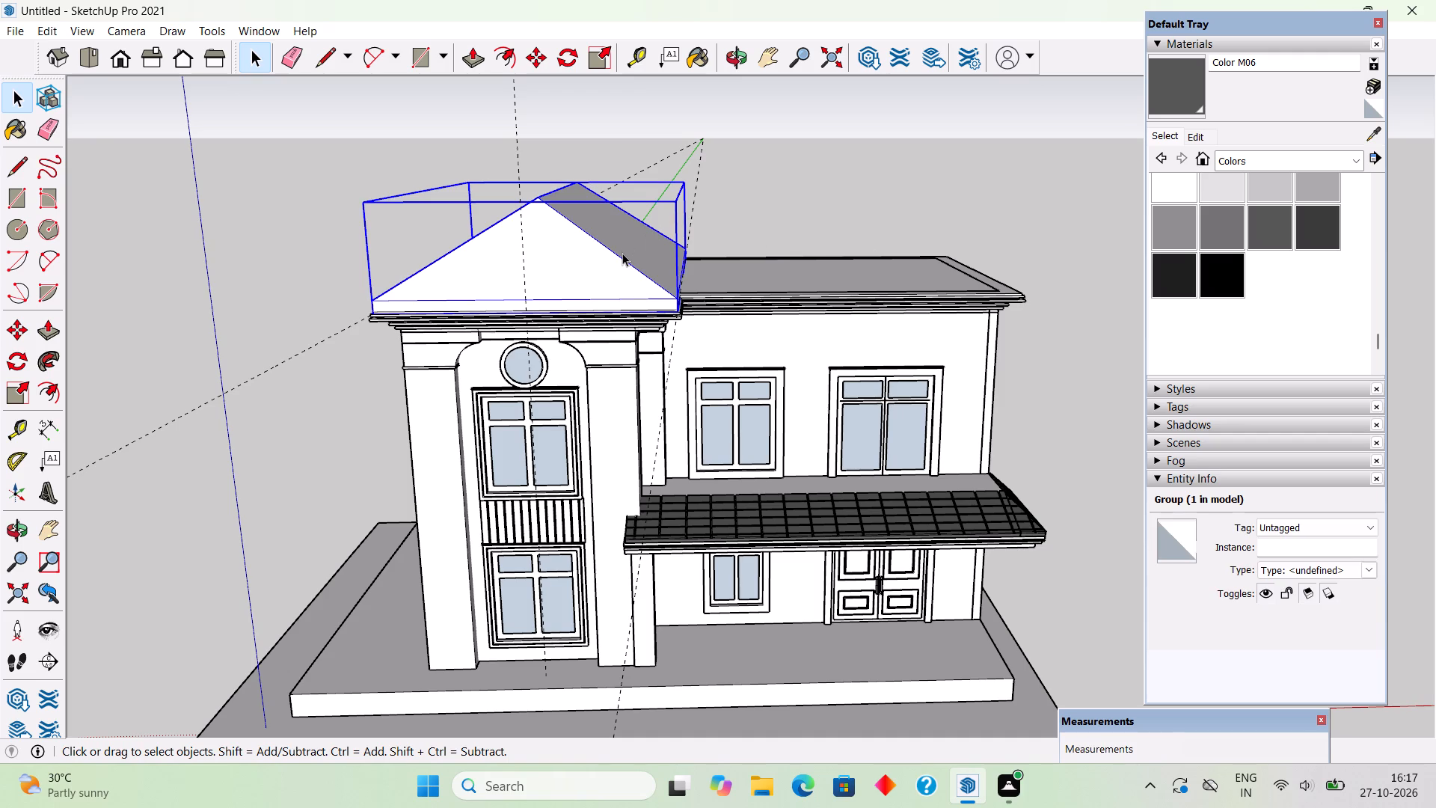
{"action": "right_click", "coordinate": [622, 253]}
{"action": "left_click", "coordinate": [646, 301]}
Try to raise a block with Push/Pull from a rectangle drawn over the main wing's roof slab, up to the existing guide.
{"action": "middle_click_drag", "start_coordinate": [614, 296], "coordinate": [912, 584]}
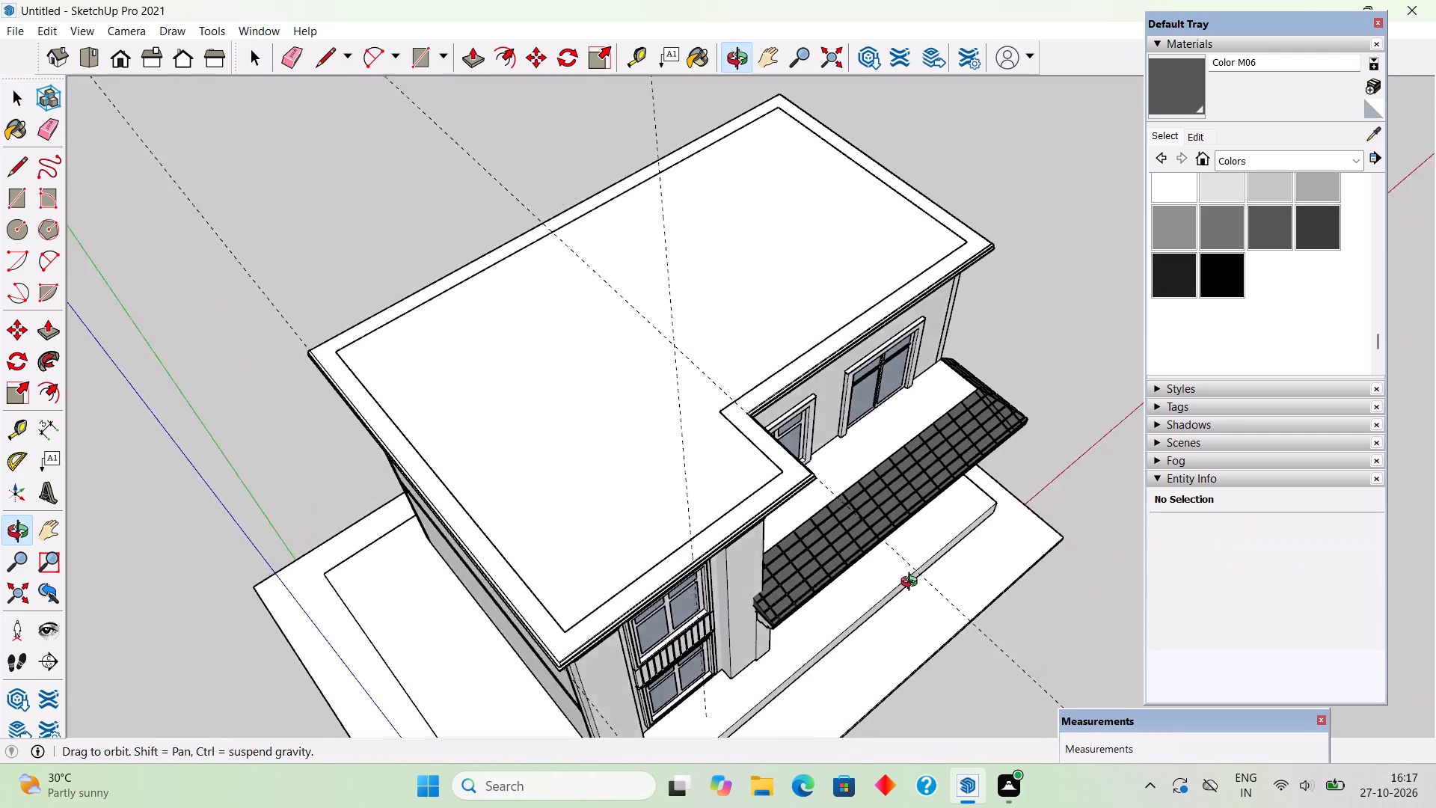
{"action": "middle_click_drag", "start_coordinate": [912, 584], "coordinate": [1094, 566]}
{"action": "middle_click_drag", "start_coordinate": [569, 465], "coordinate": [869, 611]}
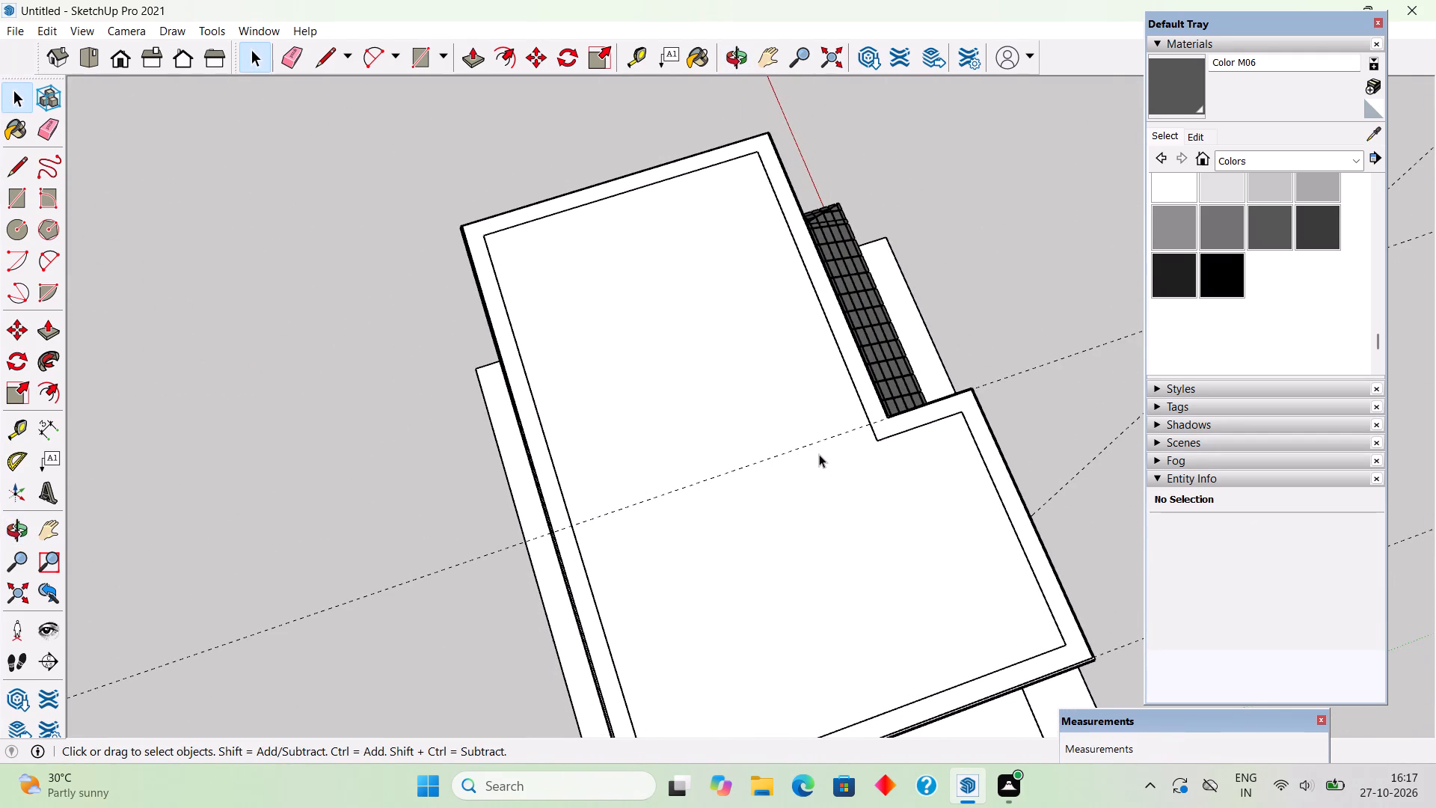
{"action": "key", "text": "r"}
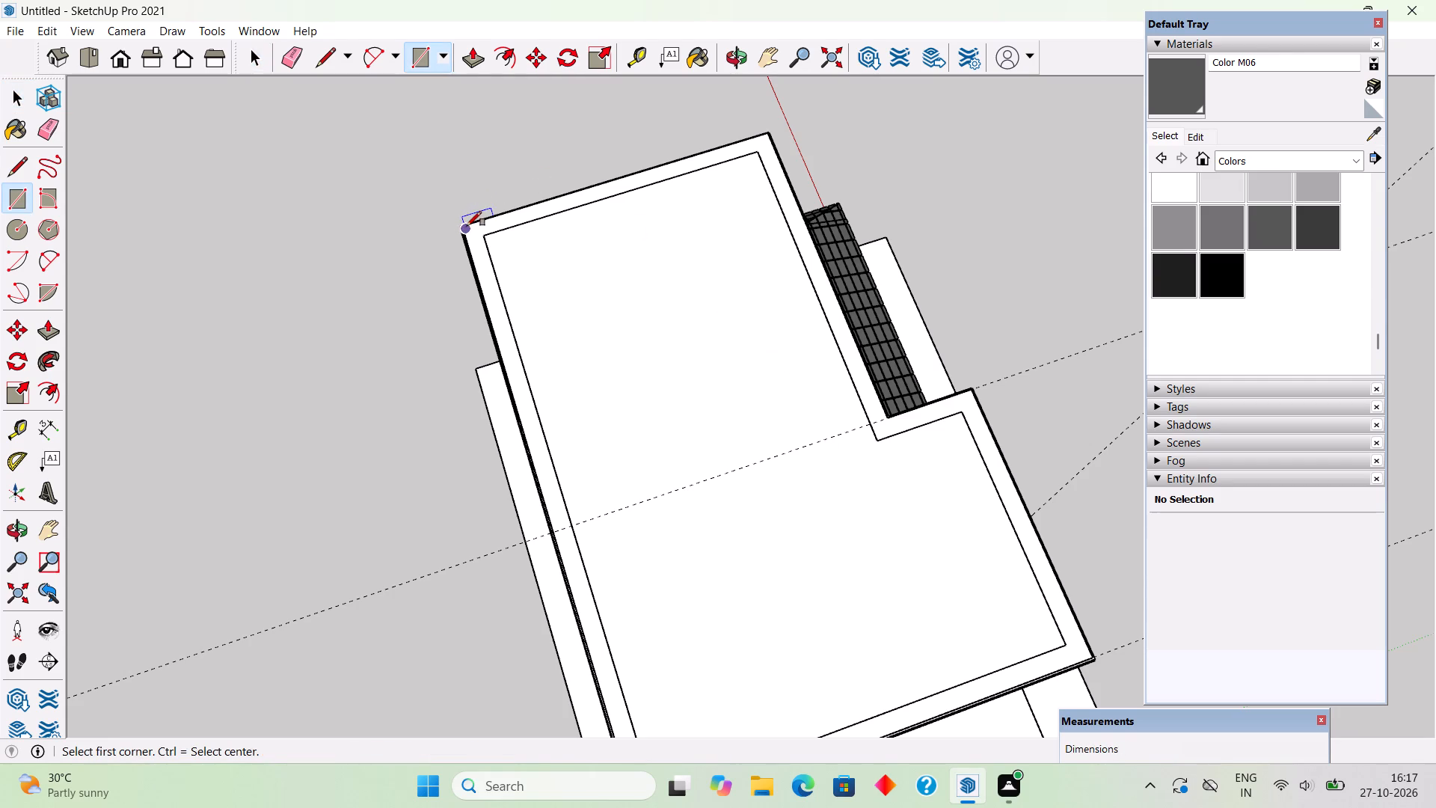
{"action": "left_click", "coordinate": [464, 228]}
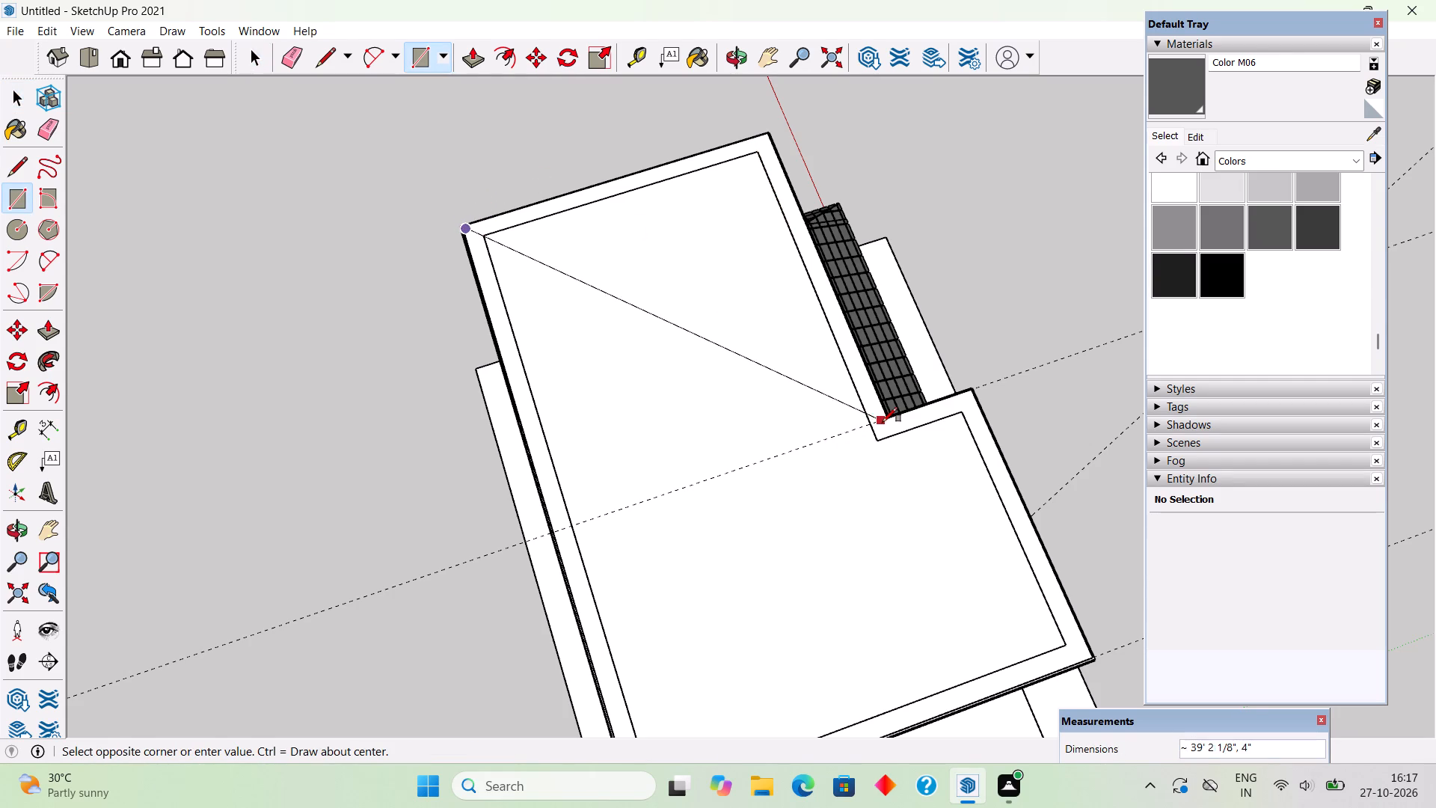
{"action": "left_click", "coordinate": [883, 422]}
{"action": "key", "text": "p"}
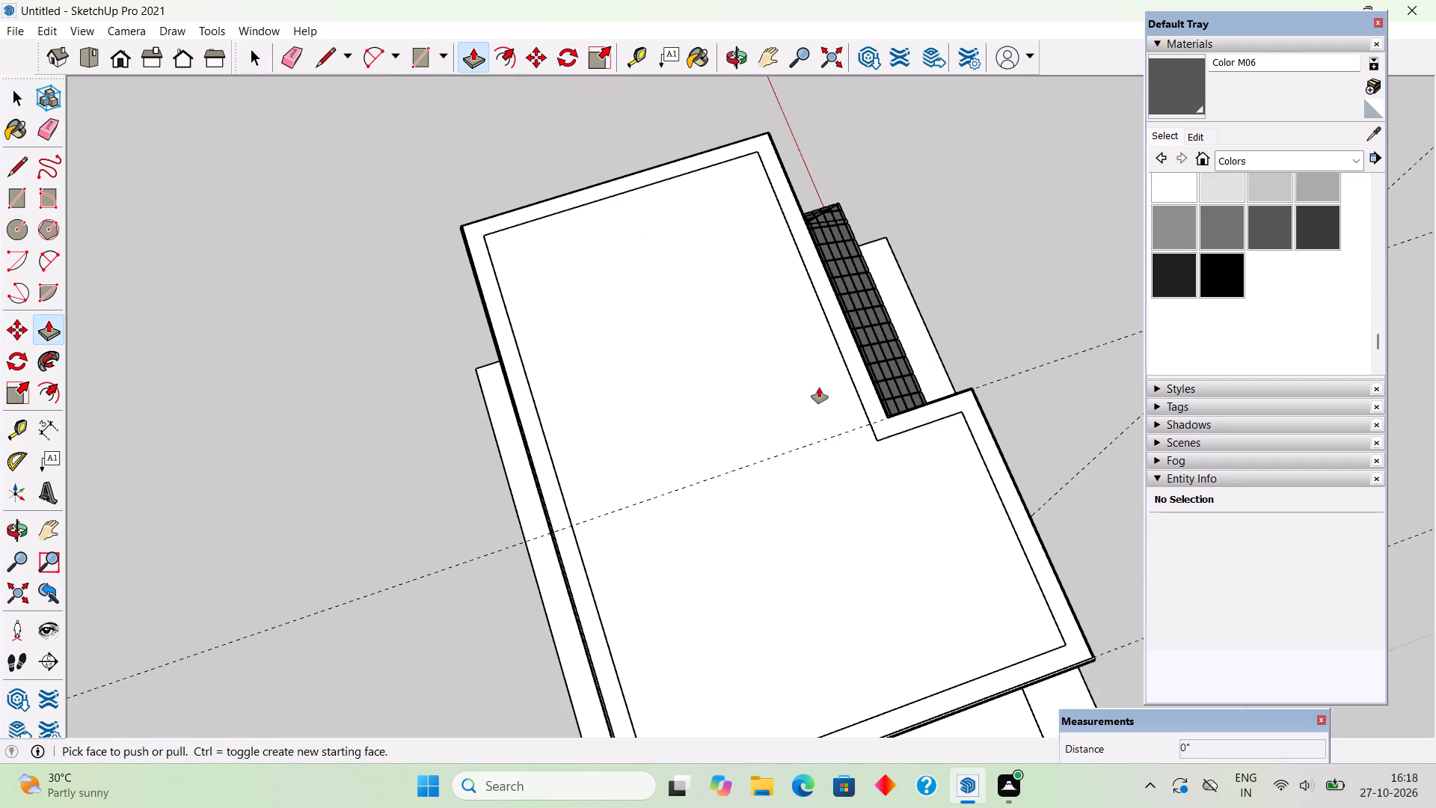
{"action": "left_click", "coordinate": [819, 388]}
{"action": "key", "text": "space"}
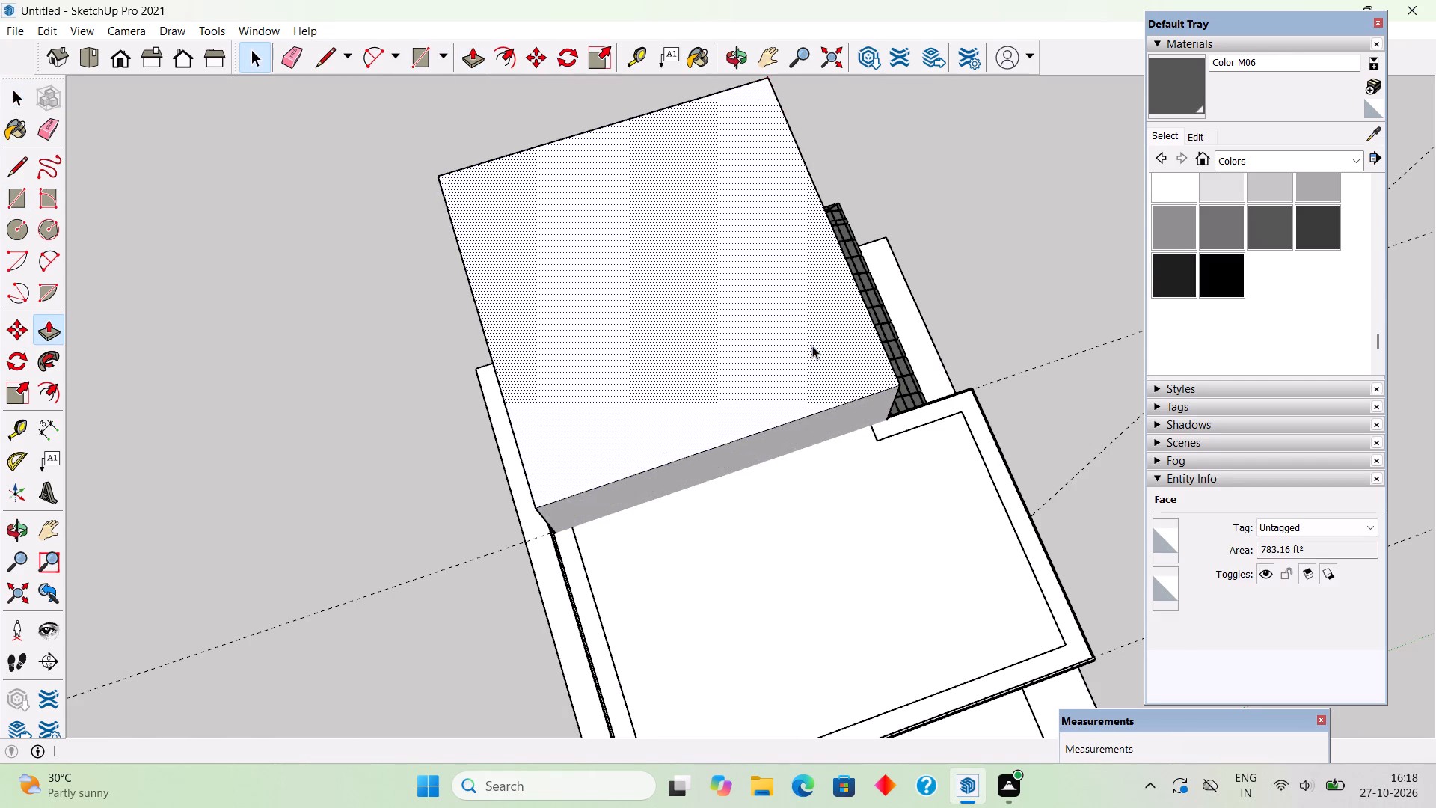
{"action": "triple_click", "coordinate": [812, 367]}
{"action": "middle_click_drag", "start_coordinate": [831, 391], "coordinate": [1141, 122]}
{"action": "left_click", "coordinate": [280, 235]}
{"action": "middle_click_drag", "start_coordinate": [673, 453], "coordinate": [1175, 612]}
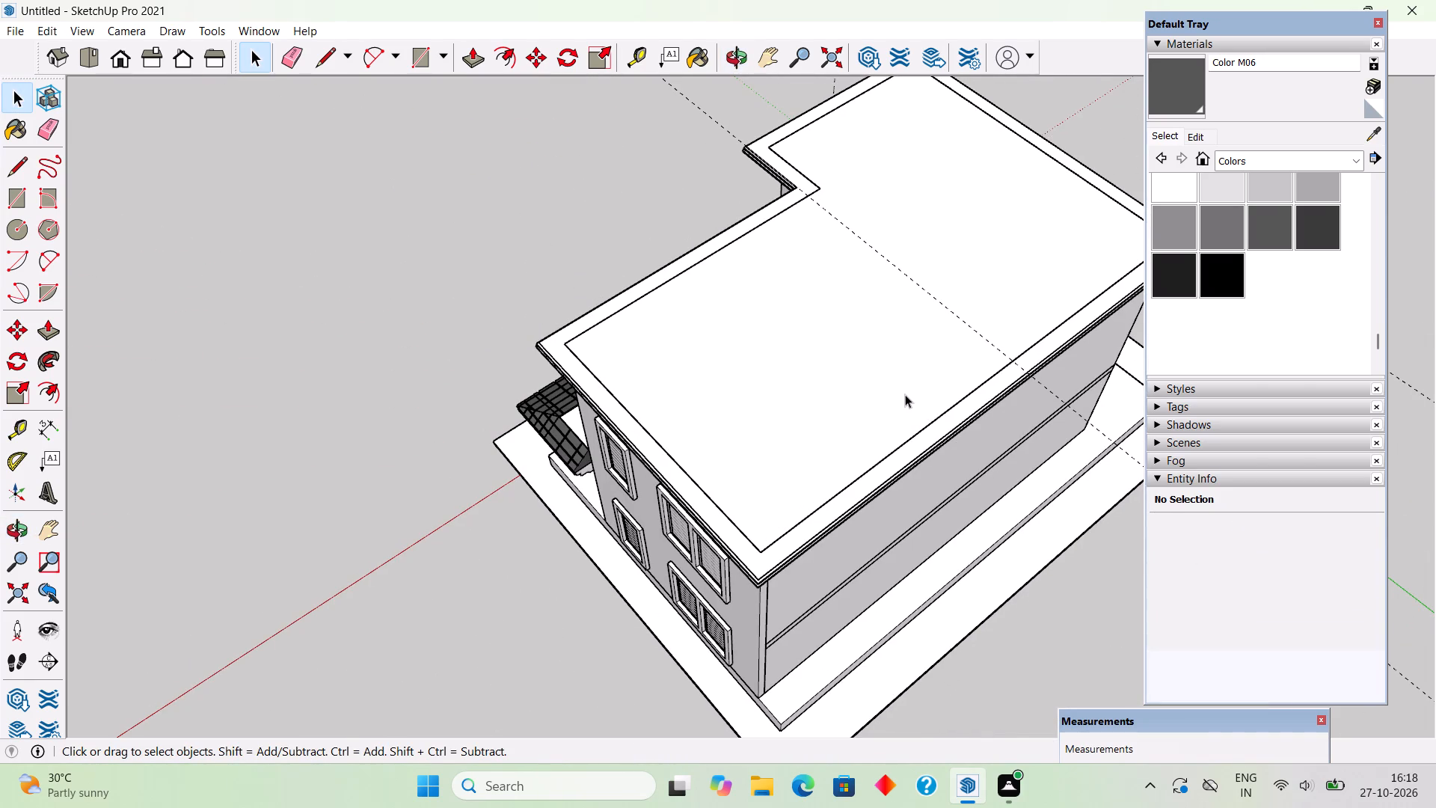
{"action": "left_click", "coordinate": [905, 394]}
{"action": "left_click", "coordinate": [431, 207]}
Place a guide line 6' from the existing guide across the roof slab, offset toward the round-window wing.
{"action": "middle_click_drag", "start_coordinate": [527, 379], "coordinate": [805, 518]}
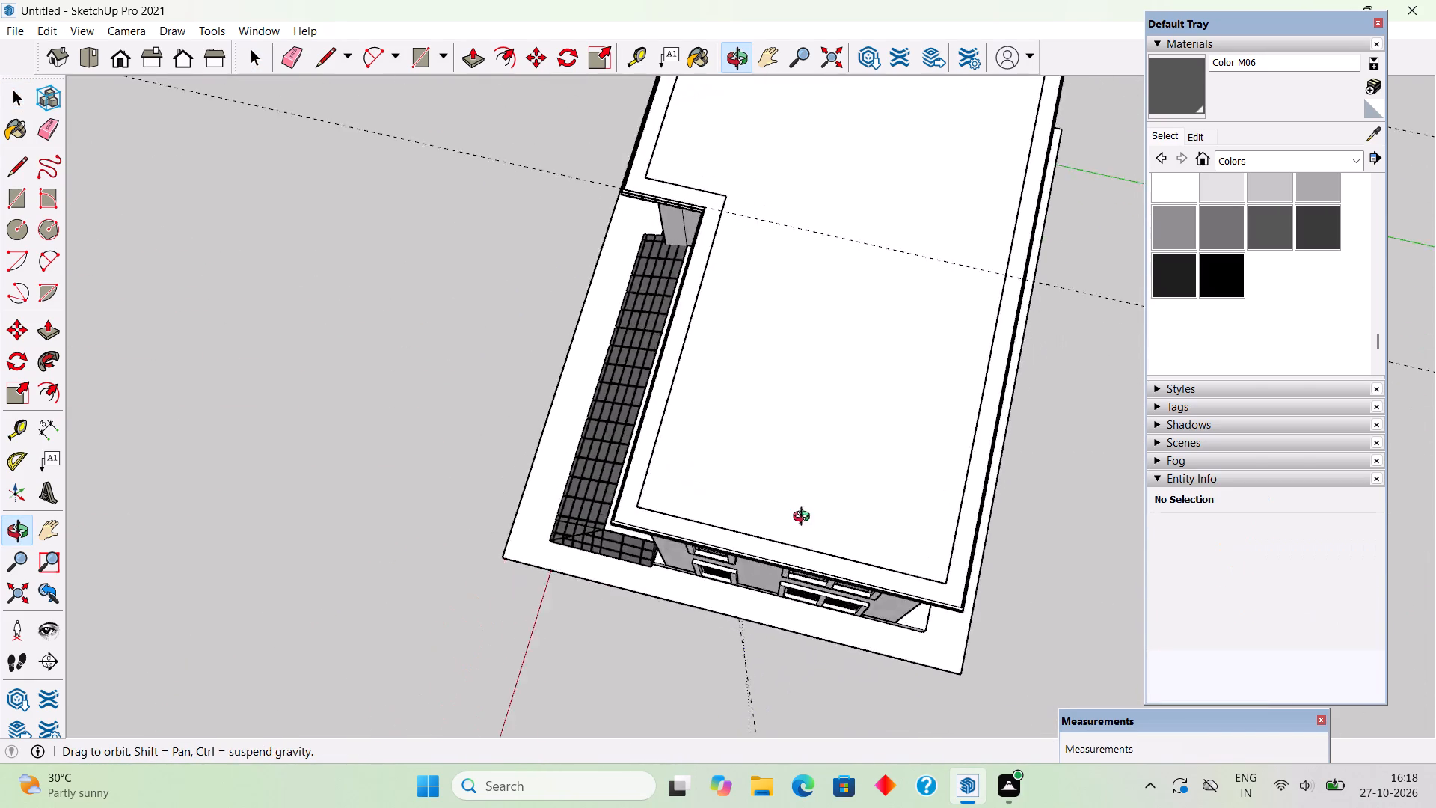
{"action": "middle_click_drag", "start_coordinate": [805, 518], "coordinate": [918, 537]}
{"action": "scroll", "coordinate": [941, 569], "scroll_direction": "up", "scroll_amount": 2}
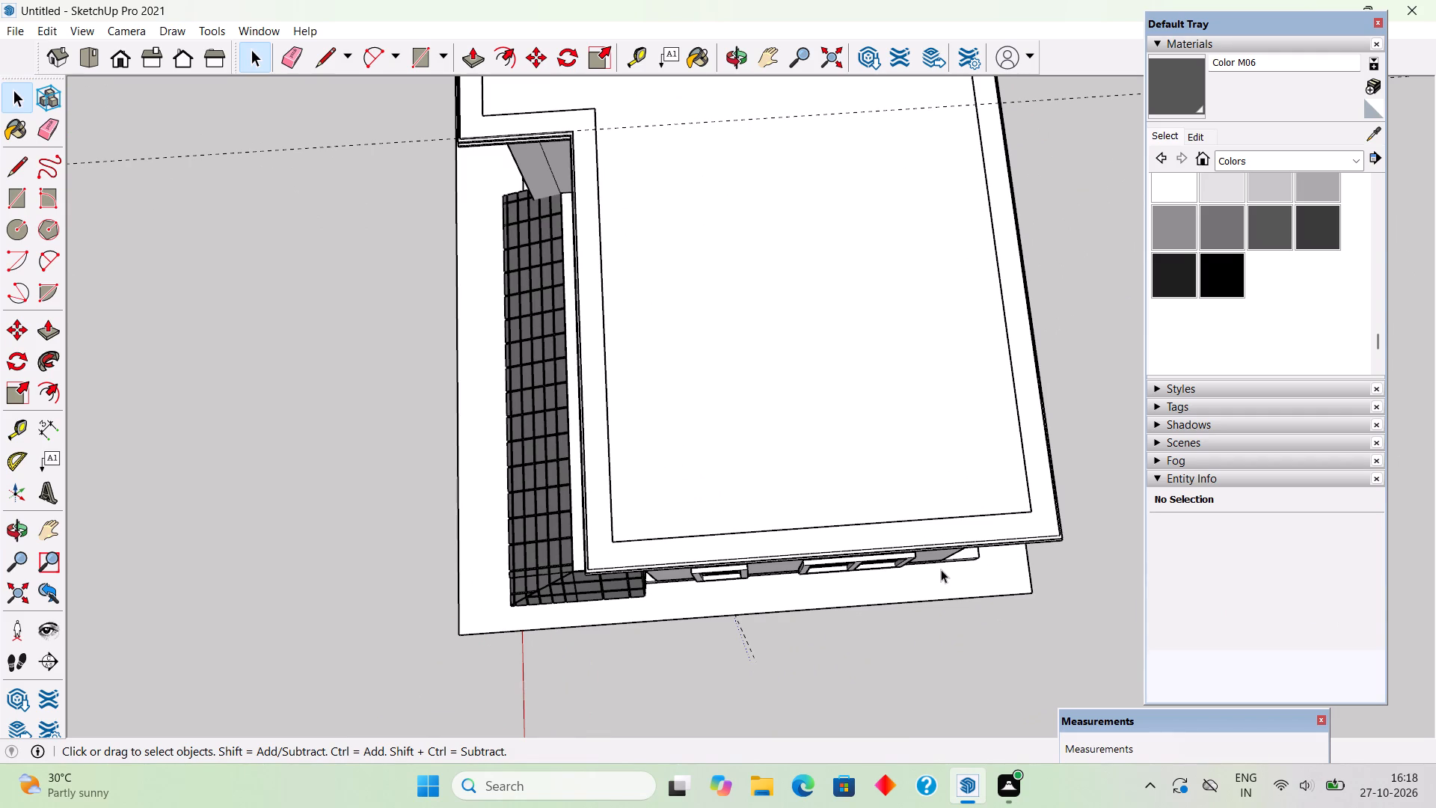
{"action": "middle_click_drag", "start_coordinate": [941, 569], "coordinate": [1051, 584]}
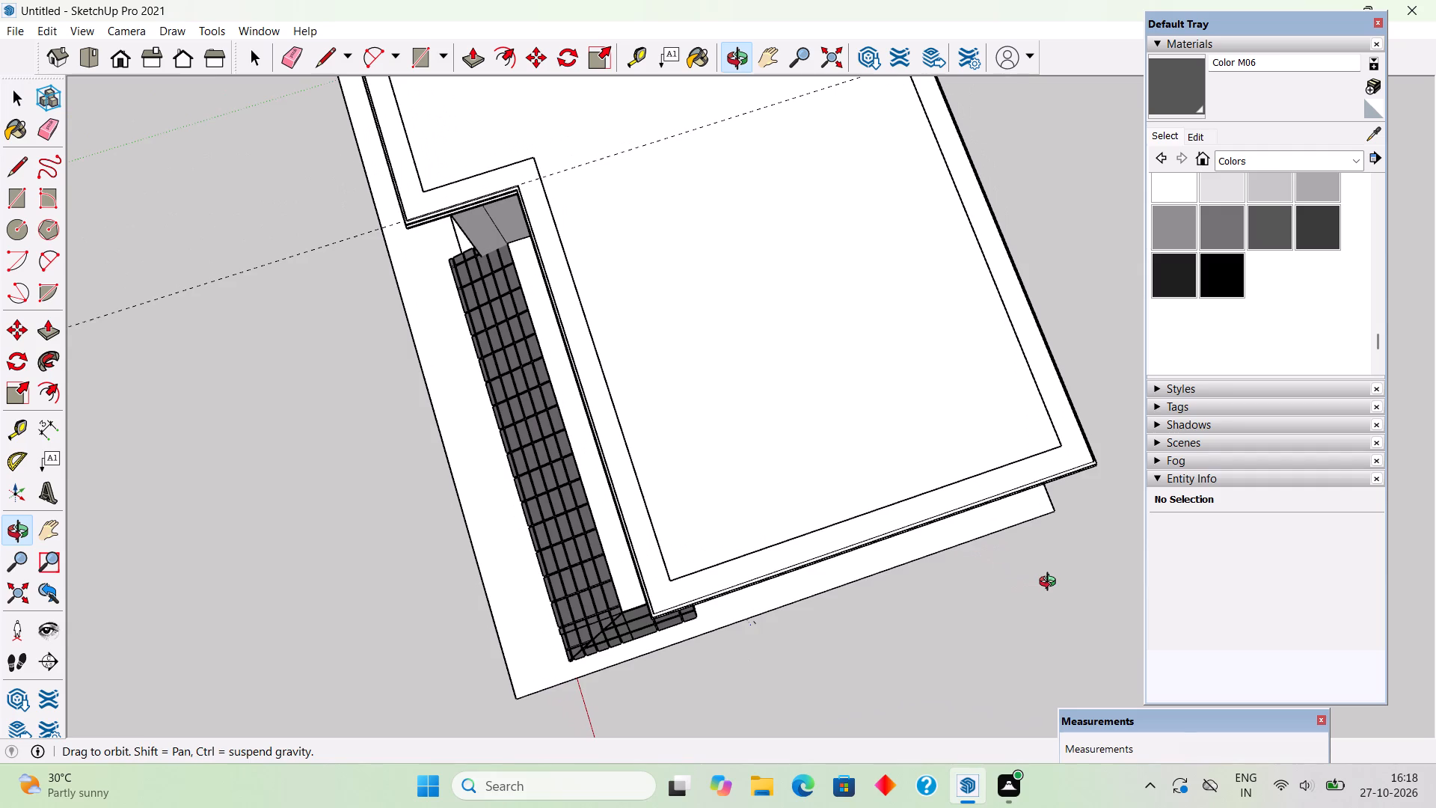
{"action": "middle_click_drag", "start_coordinate": [1051, 584], "coordinate": [1040, 573]}
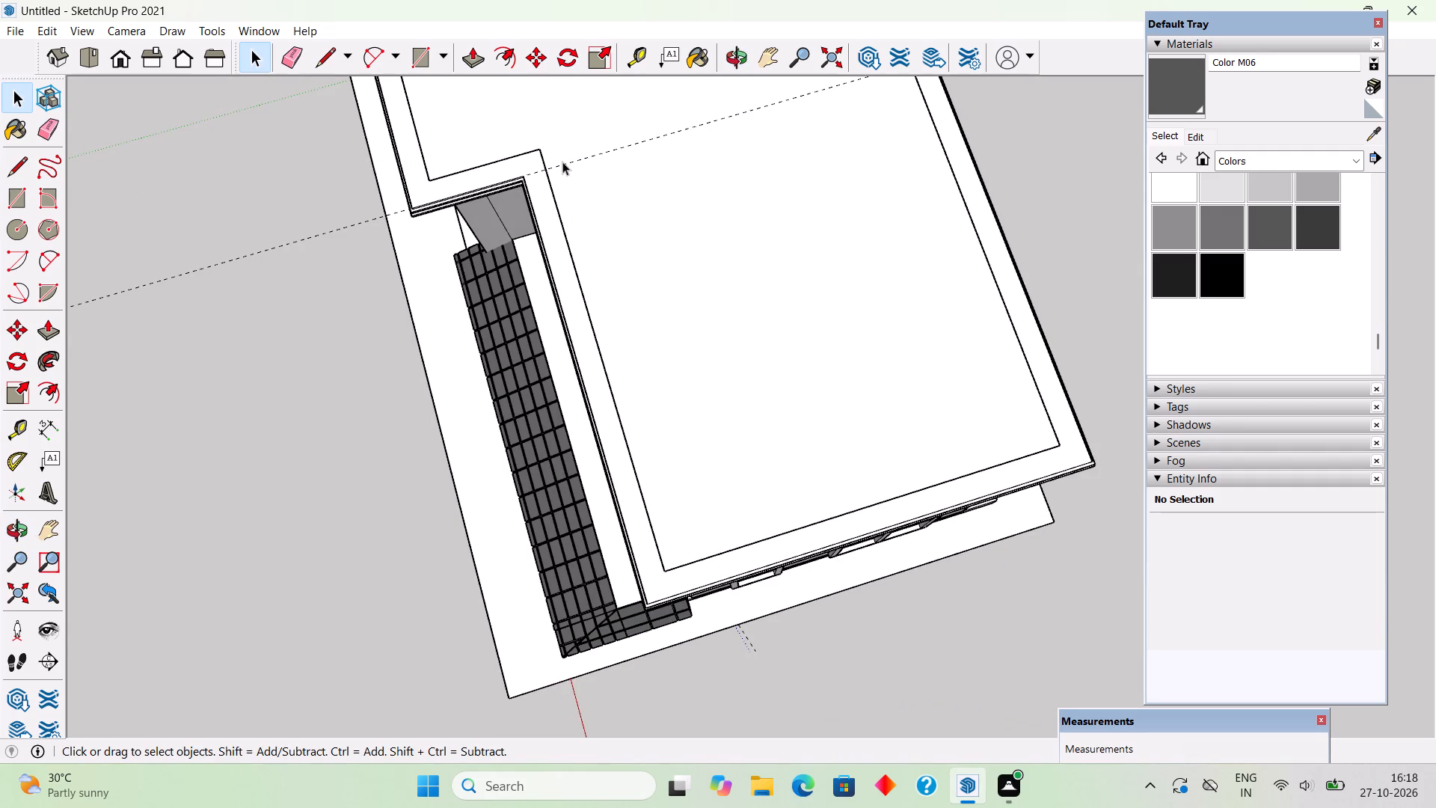
{"action": "scroll", "coordinate": [562, 162], "scroll_direction": "down", "scroll_amount": 6}
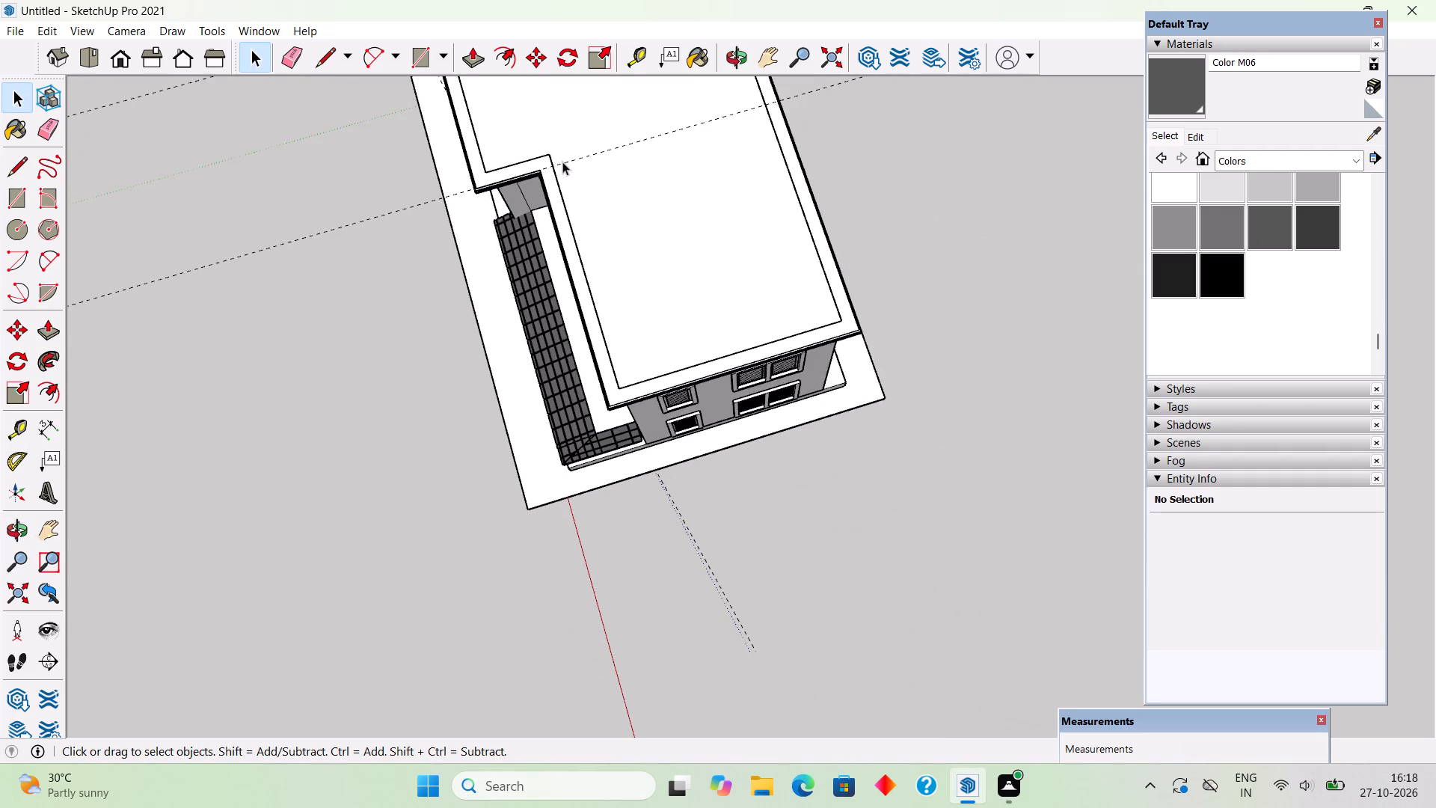
{"action": "scroll", "coordinate": [562, 162], "scroll_direction": "down", "scroll_amount": 1}
{"action": "middle_click_drag", "start_coordinate": [601, 203], "coordinate": [953, 250]}
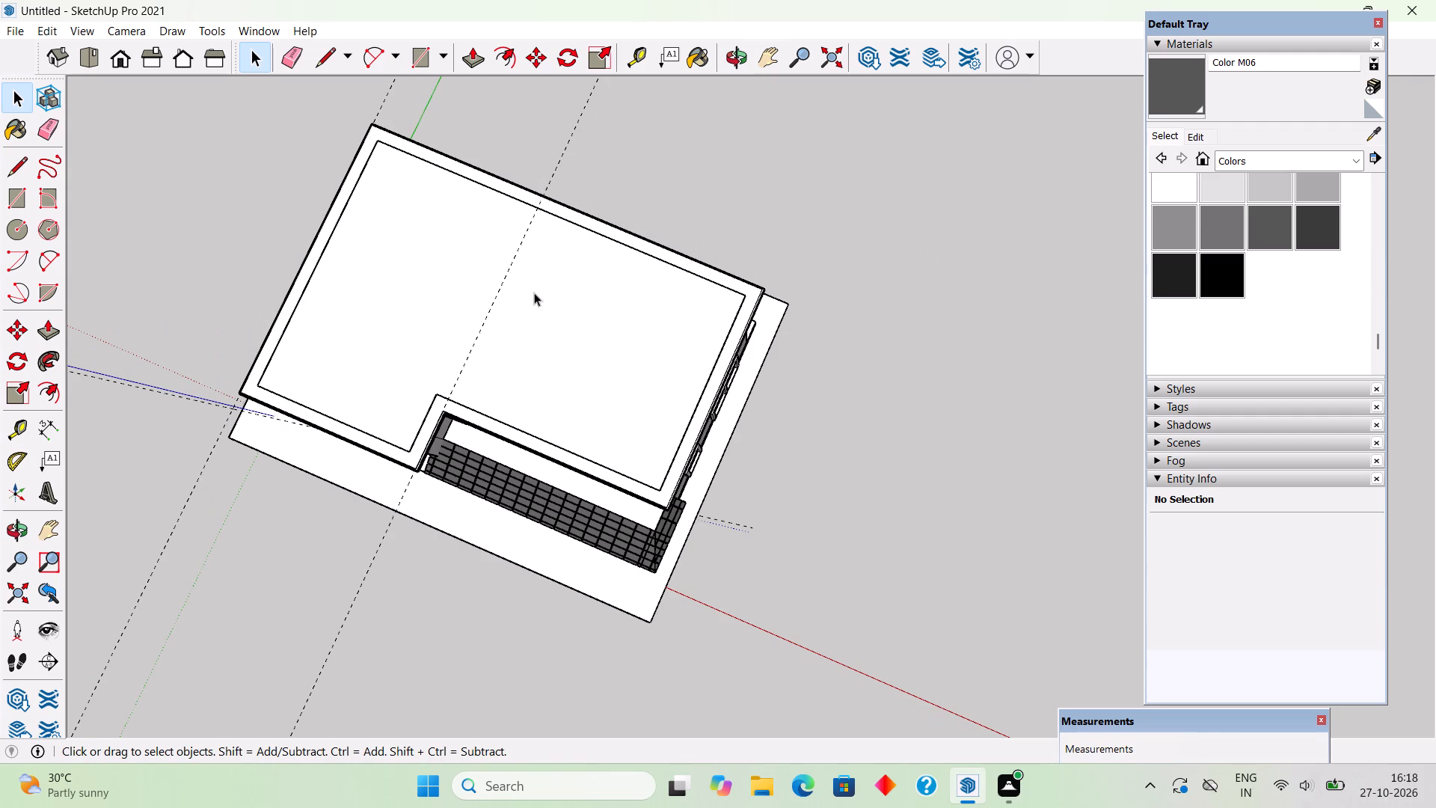
{"action": "key", "text": "t"}
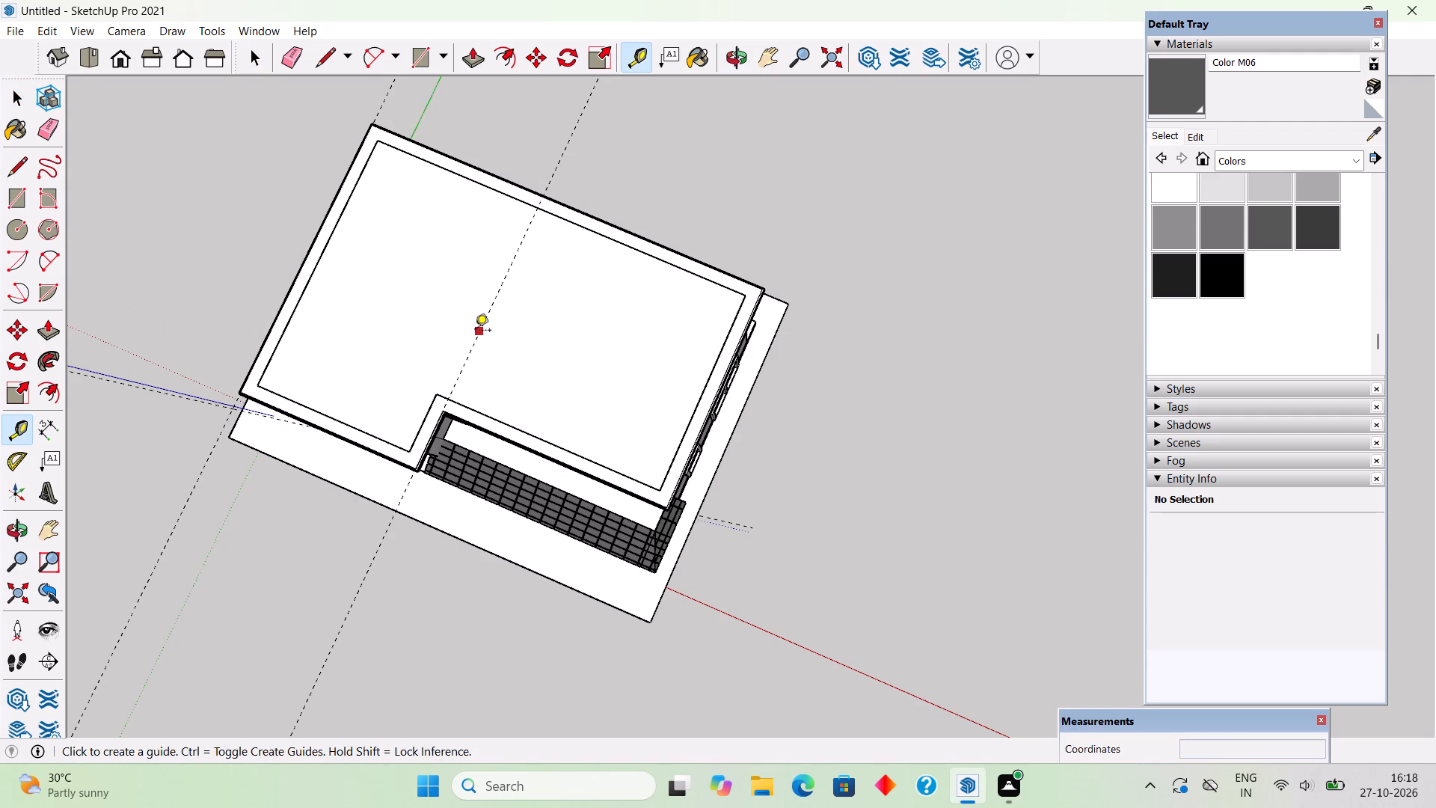
{"action": "left_click", "coordinate": [475, 331]}
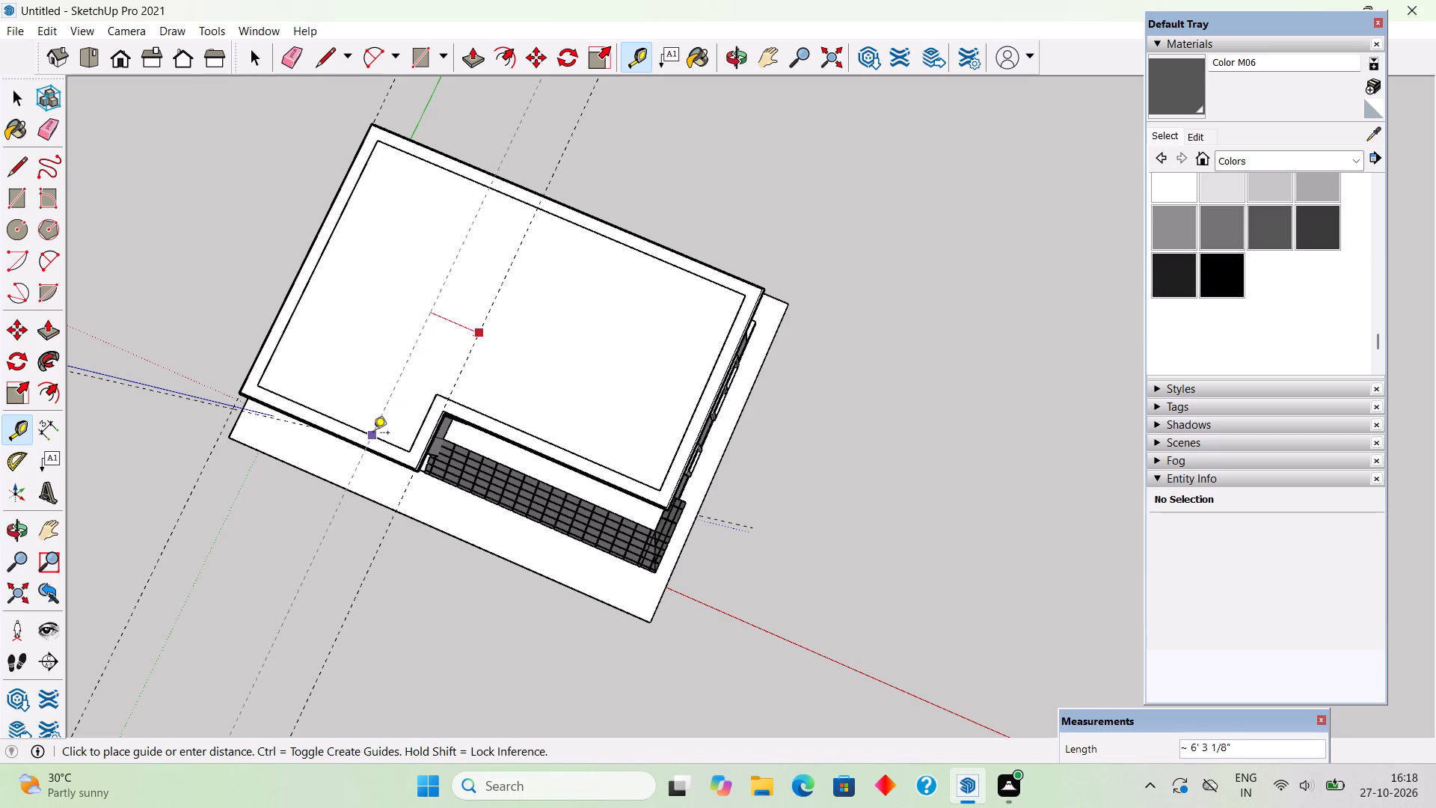
{"action": "type", "text": "6'"}
{"action": "key", "text": "Return"}
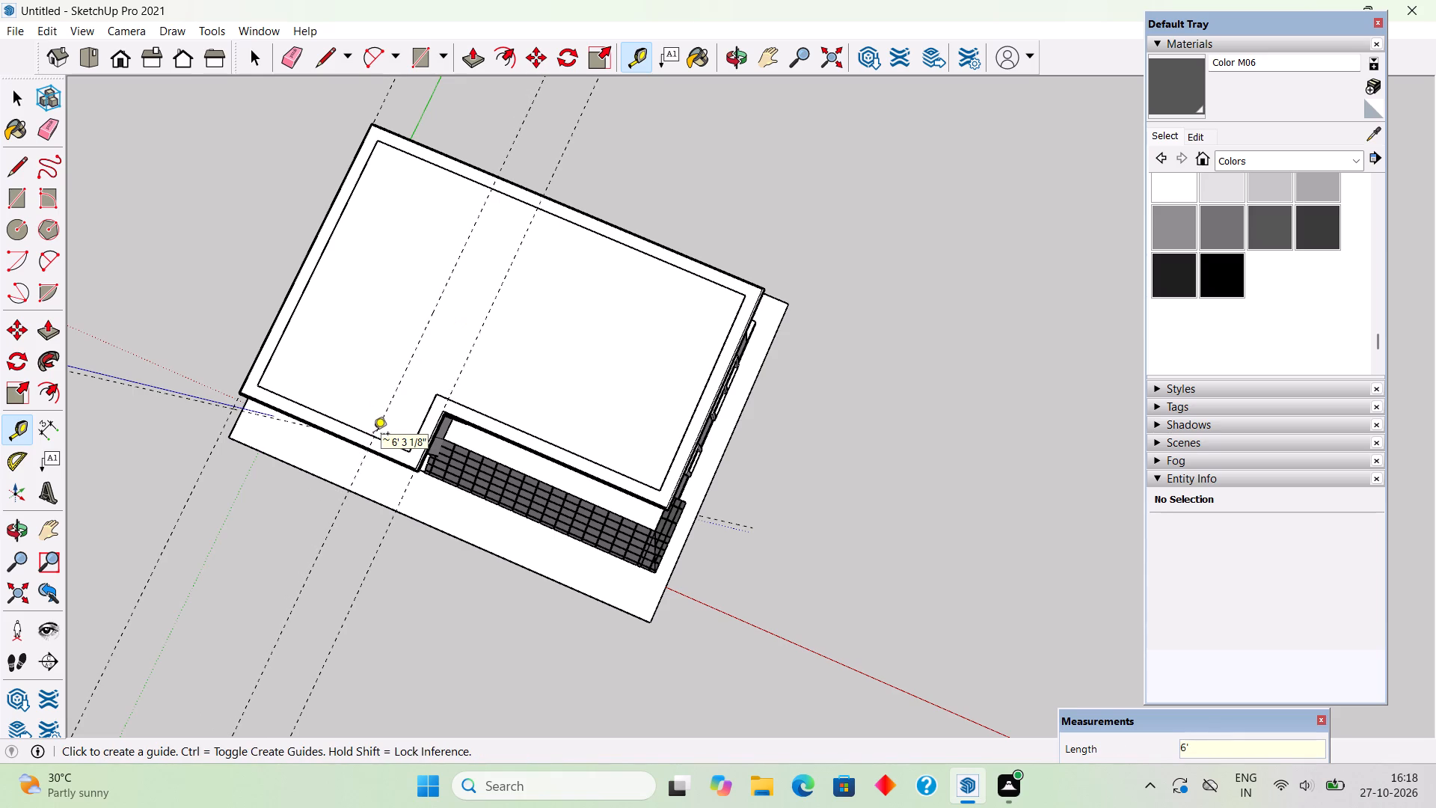
Place a guide 7' 4" back from the round-window wing's inner front roof edge, through the inner L-corner of the slab outline.
{"action": "scroll", "coordinate": [375, 439], "scroll_direction": "up", "scroll_amount": 4}
{"action": "left_click", "coordinate": [350, 424]}
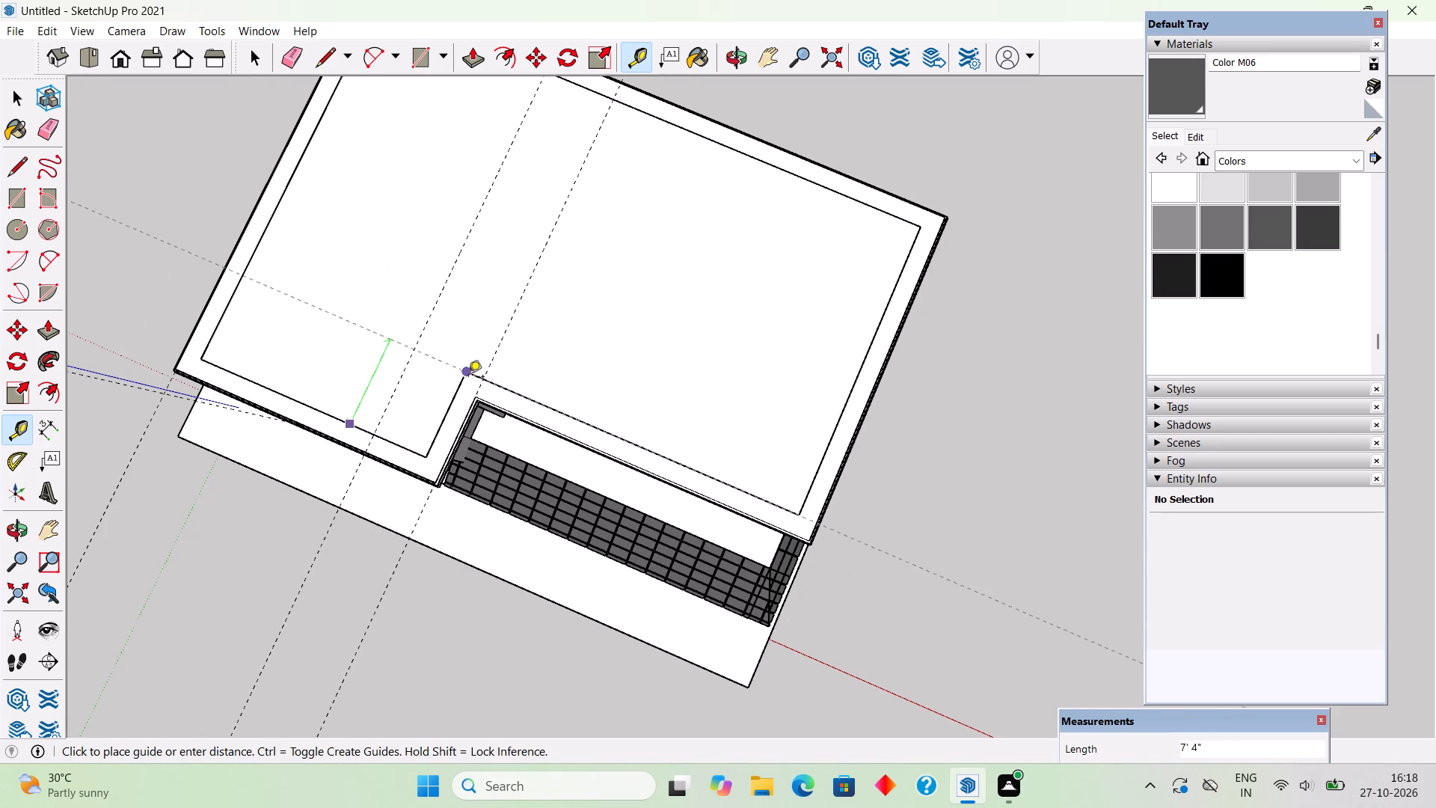
{"action": "left_click", "coordinate": [468, 378]}
{"action": "key", "text": "space"}
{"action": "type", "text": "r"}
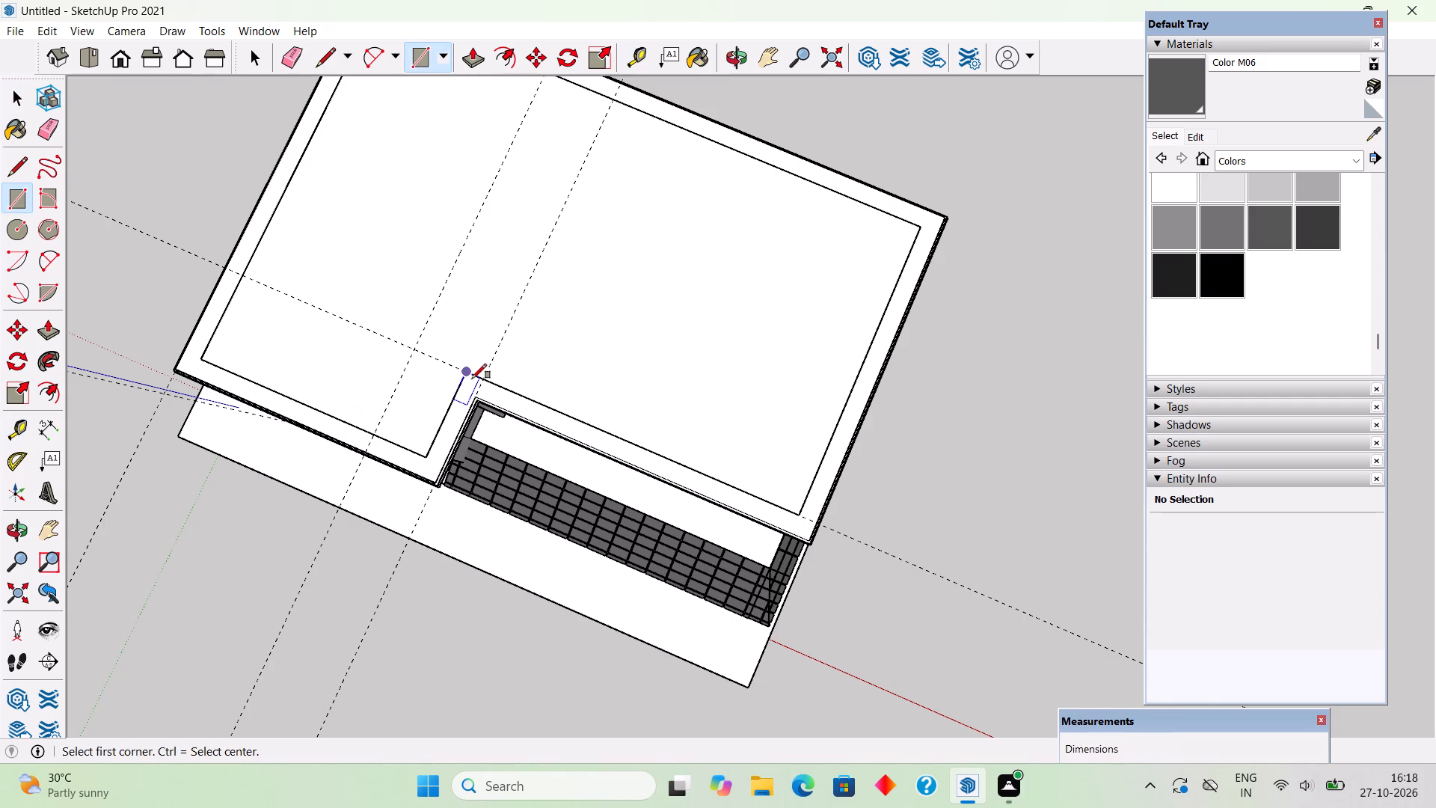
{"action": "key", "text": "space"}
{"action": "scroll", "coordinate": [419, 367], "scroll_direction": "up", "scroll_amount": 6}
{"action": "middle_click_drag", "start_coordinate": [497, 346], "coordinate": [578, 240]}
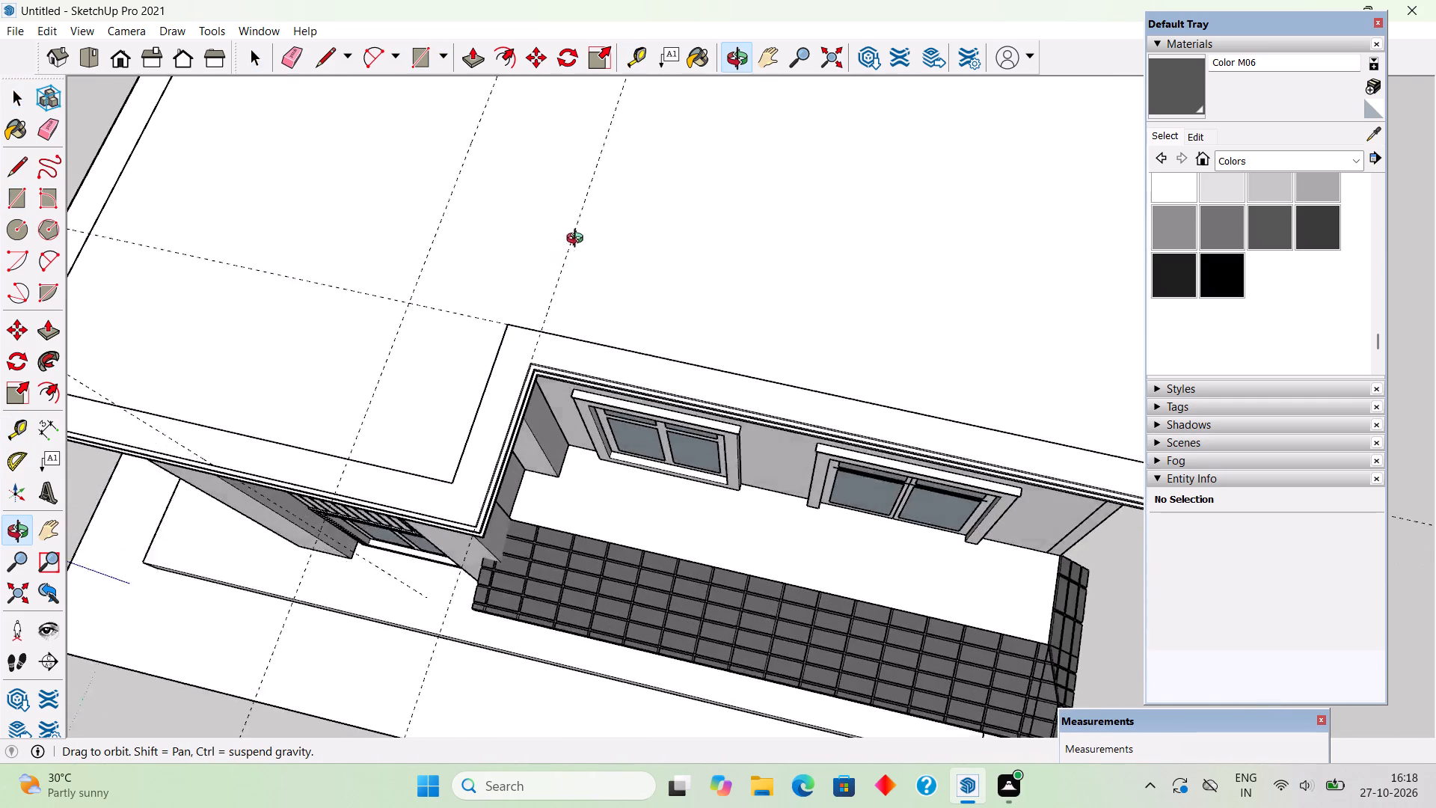
Place a guide 1' 6" in front of the one through the inner L-corner, along the main wing slab's outer front edge.
{"action": "middle_click_drag", "start_coordinate": [578, 240], "coordinate": [707, 182]}
{"action": "key", "text": "t"}
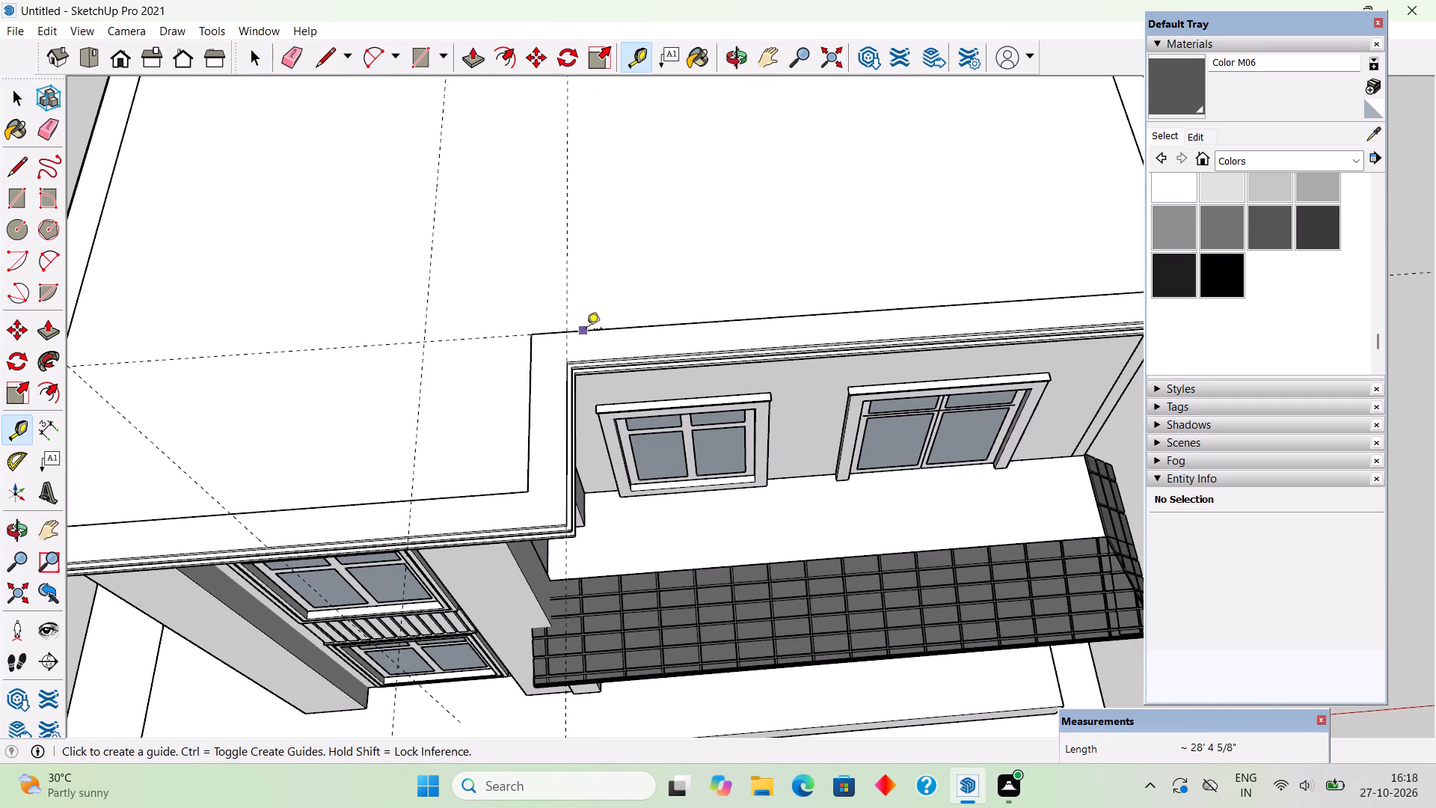
{"action": "left_click", "coordinate": [495, 339]}
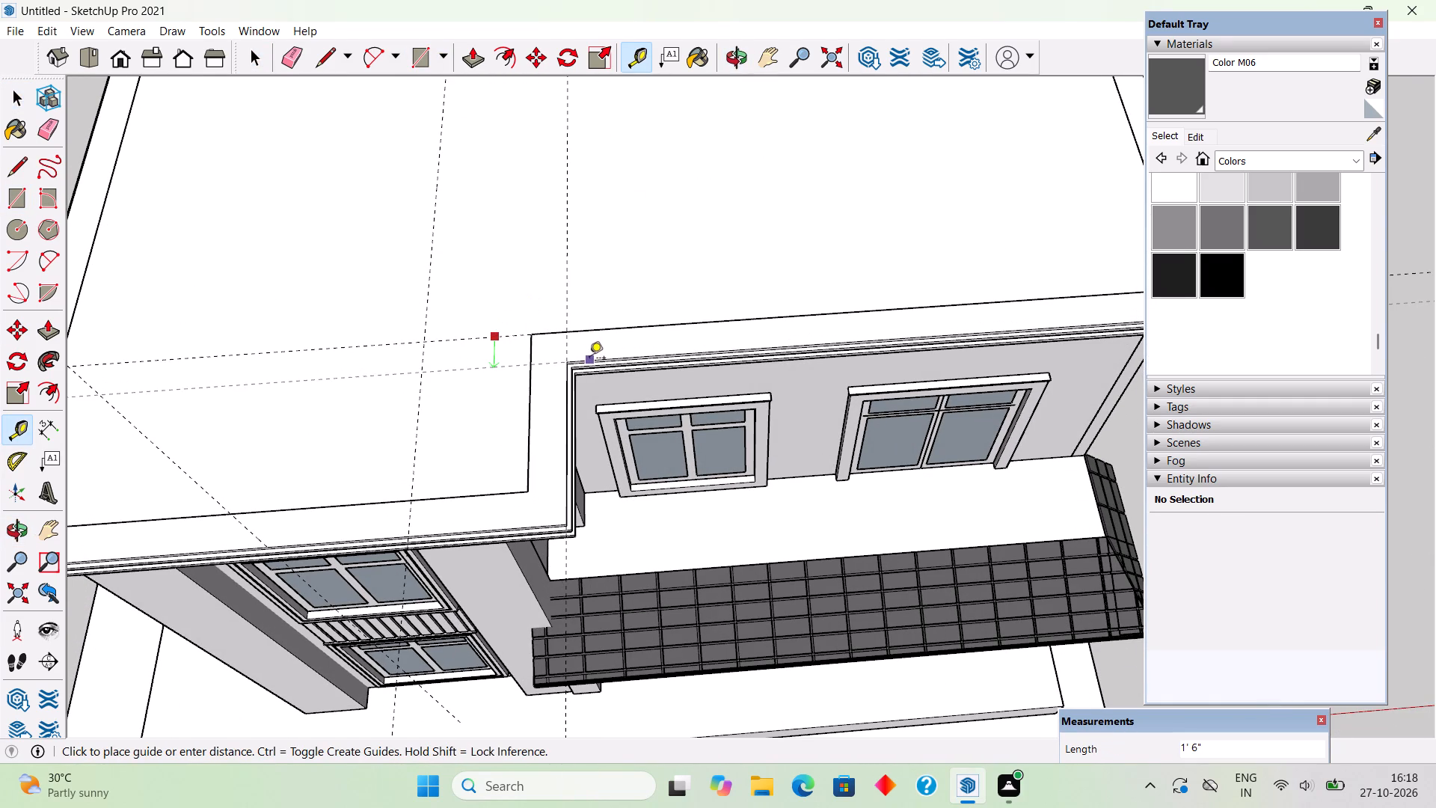
{"action": "left_click", "coordinate": [589, 359]}
{"action": "scroll", "coordinate": [580, 385], "scroll_direction": "up", "scroll_amount": 11}
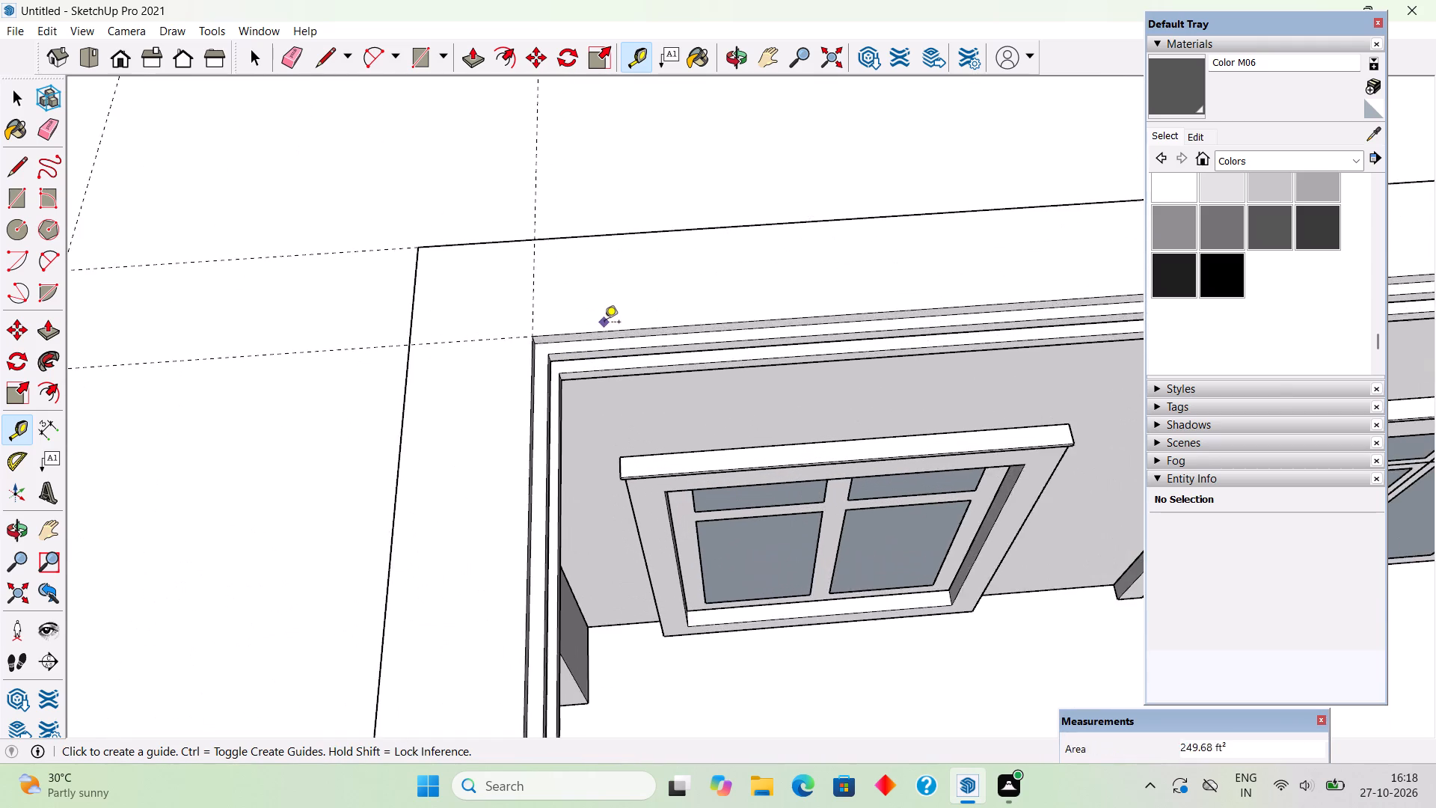
{"action": "scroll", "coordinate": [604, 323], "scroll_direction": "up", "scroll_amount": 3}
{"action": "key", "text": "space"}
Draw a rectangle on the roof slab from the main wing's far rear outer corner to where the new front-edge guide crosses the 6' offset guide.
{"action": "scroll", "coordinate": [605, 331], "scroll_direction": "down", "scroll_amount": 20}
{"action": "scroll", "coordinate": [605, 331], "scroll_direction": "down", "scroll_amount": 3}
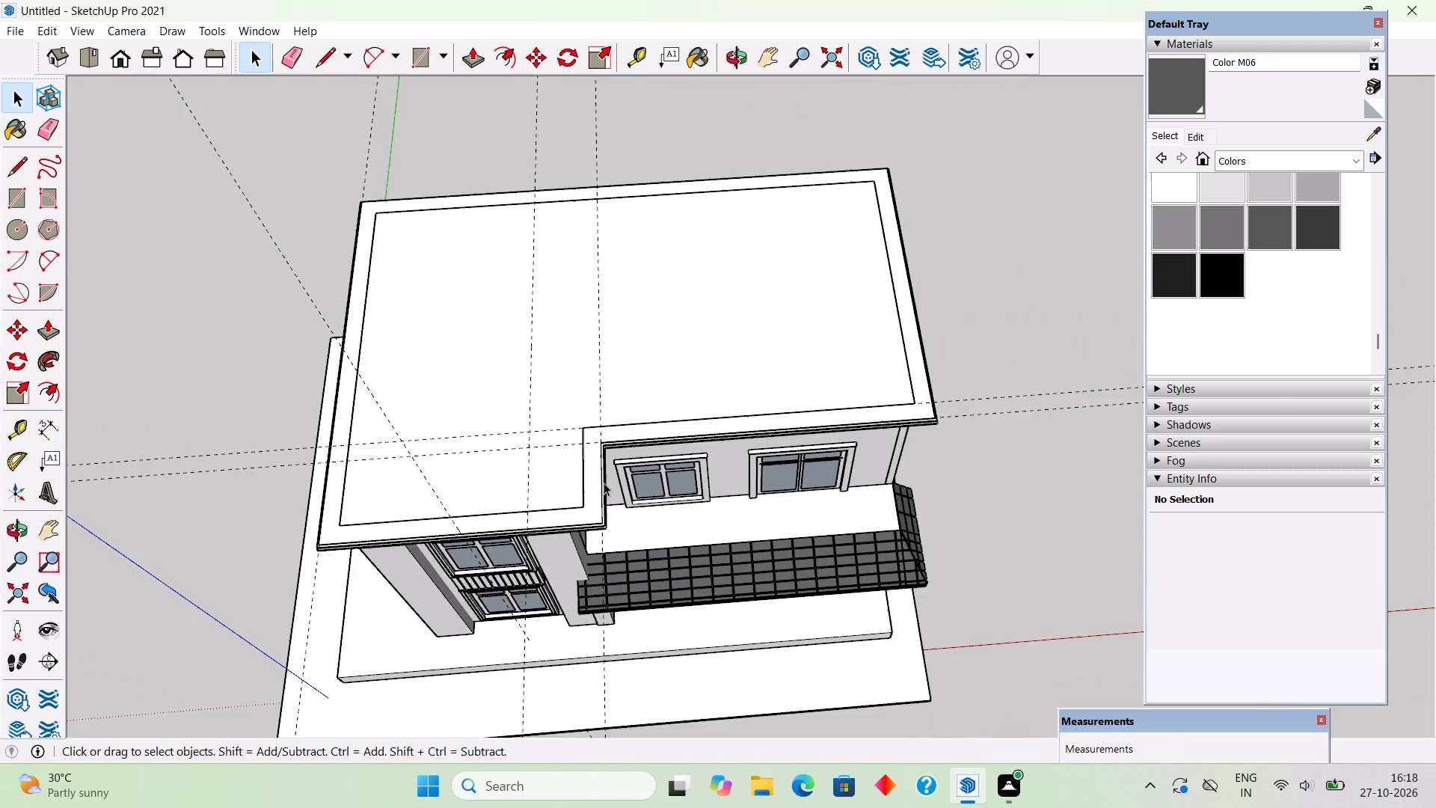
{"action": "middle_click_drag", "start_coordinate": [606, 486], "coordinate": [711, 560]}
{"action": "key", "text": "r"}
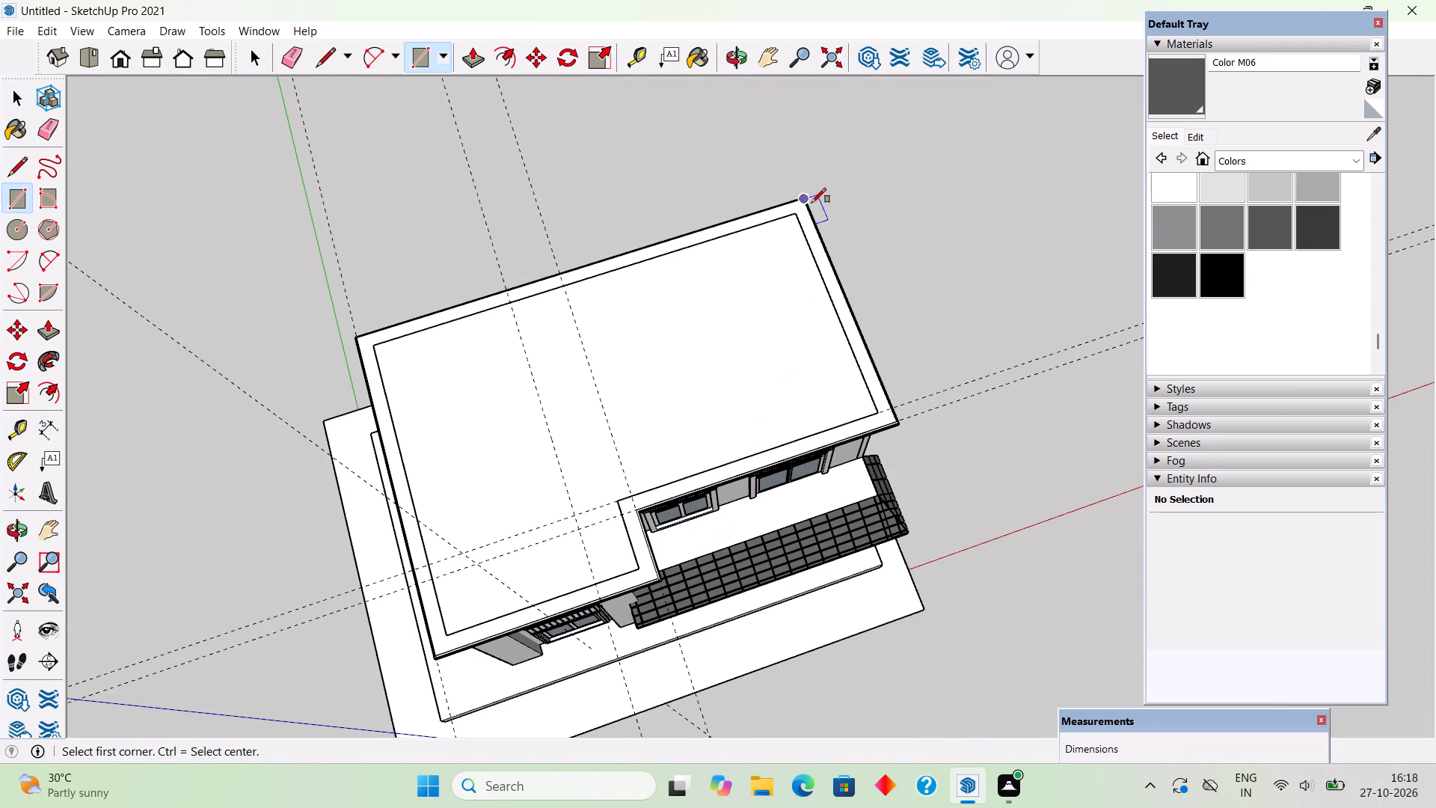
{"action": "left_click", "coordinate": [804, 198]}
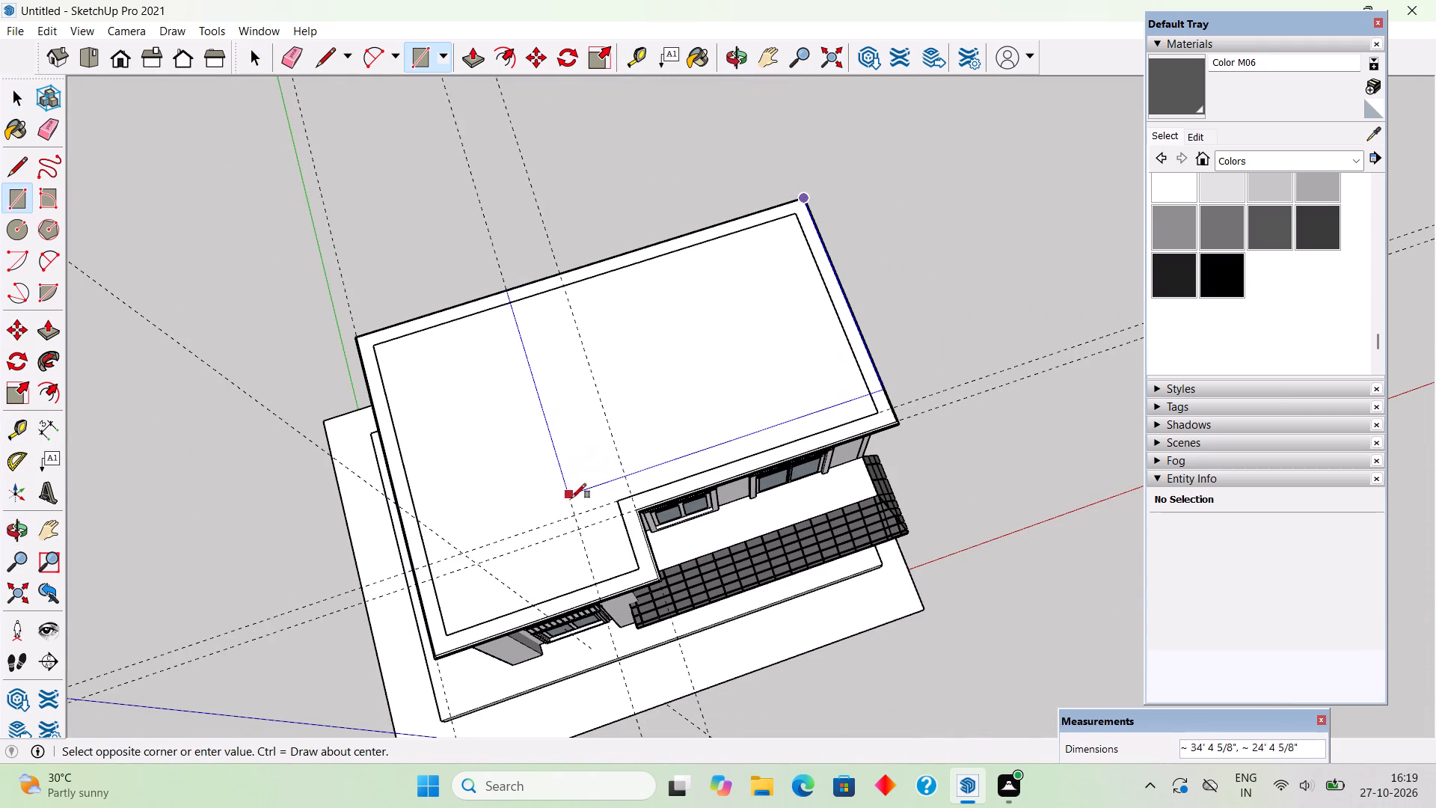
{"action": "left_click", "coordinate": [577, 530]}
Raise the rectangle over the main wing's roof slab into a block with Push/Pull.
{"action": "key", "text": "p"}
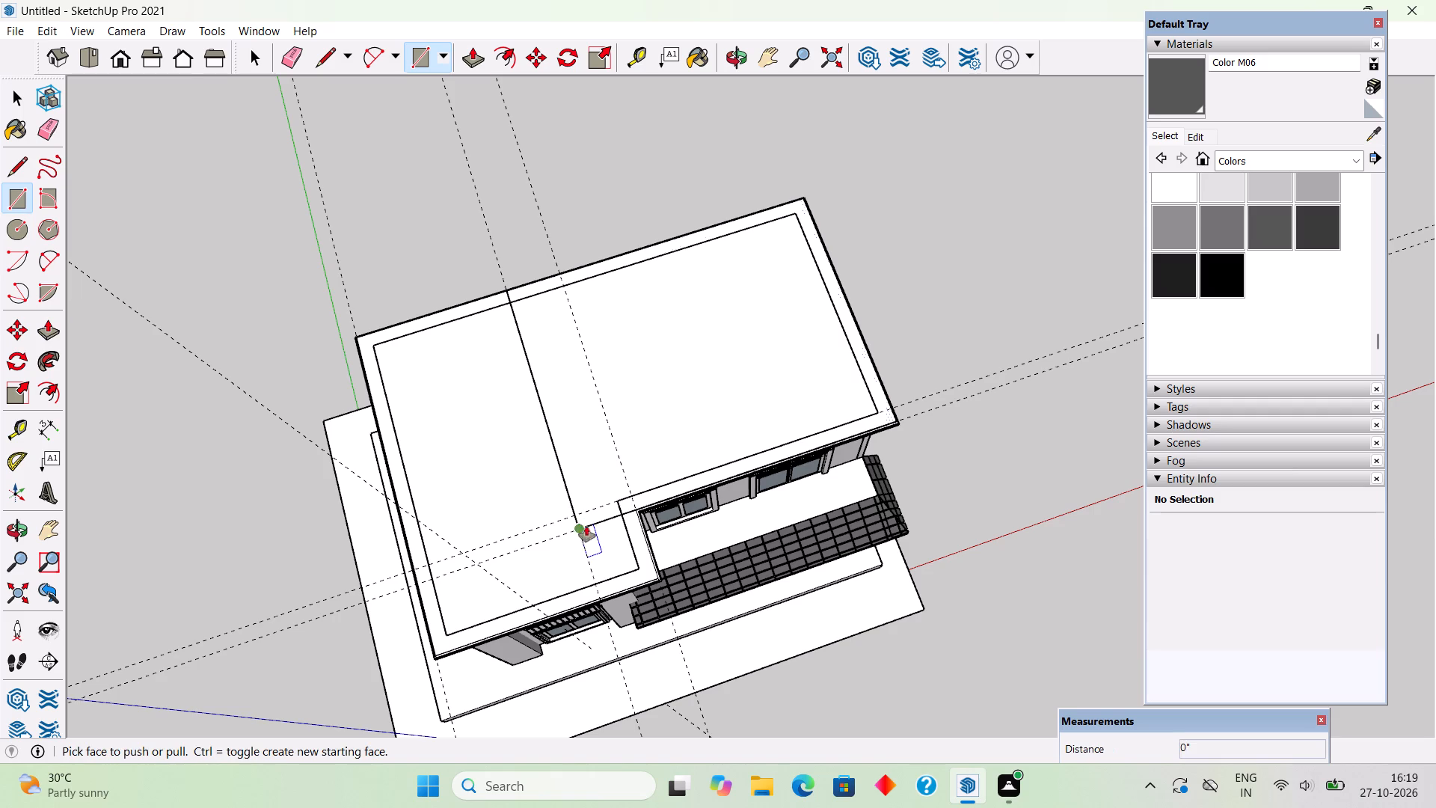
{"action": "left_click", "coordinate": [609, 499]}
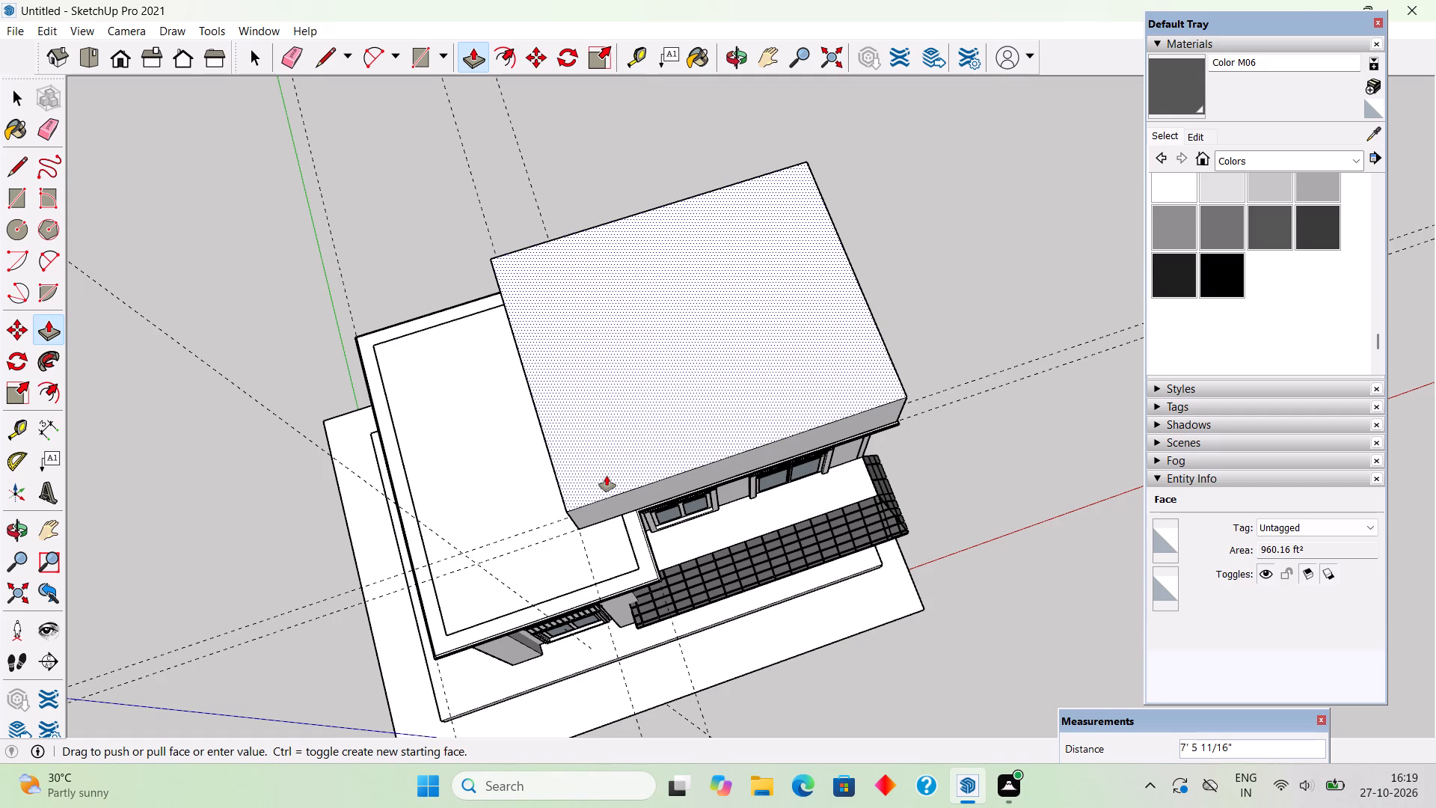
{"action": "key", "text": "apostrophe"}
{"action": "key", "text": "Return"}
{"action": "middle_click_drag", "start_coordinate": [685, 413], "coordinate": [585, 166]}
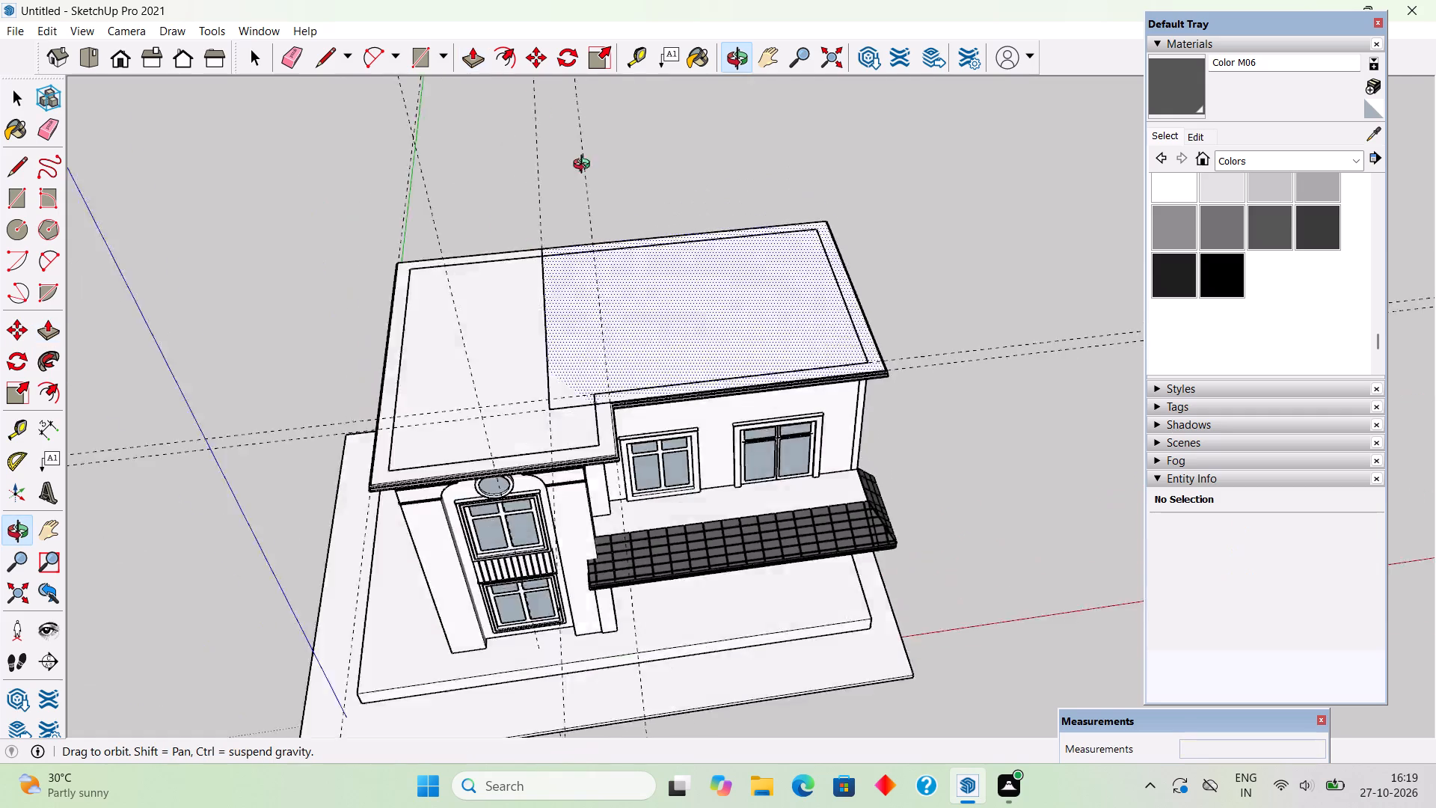
{"action": "middle_click_drag", "start_coordinate": [585, 166], "coordinate": [406, 27]}
{"action": "left_click", "coordinate": [792, 302]}
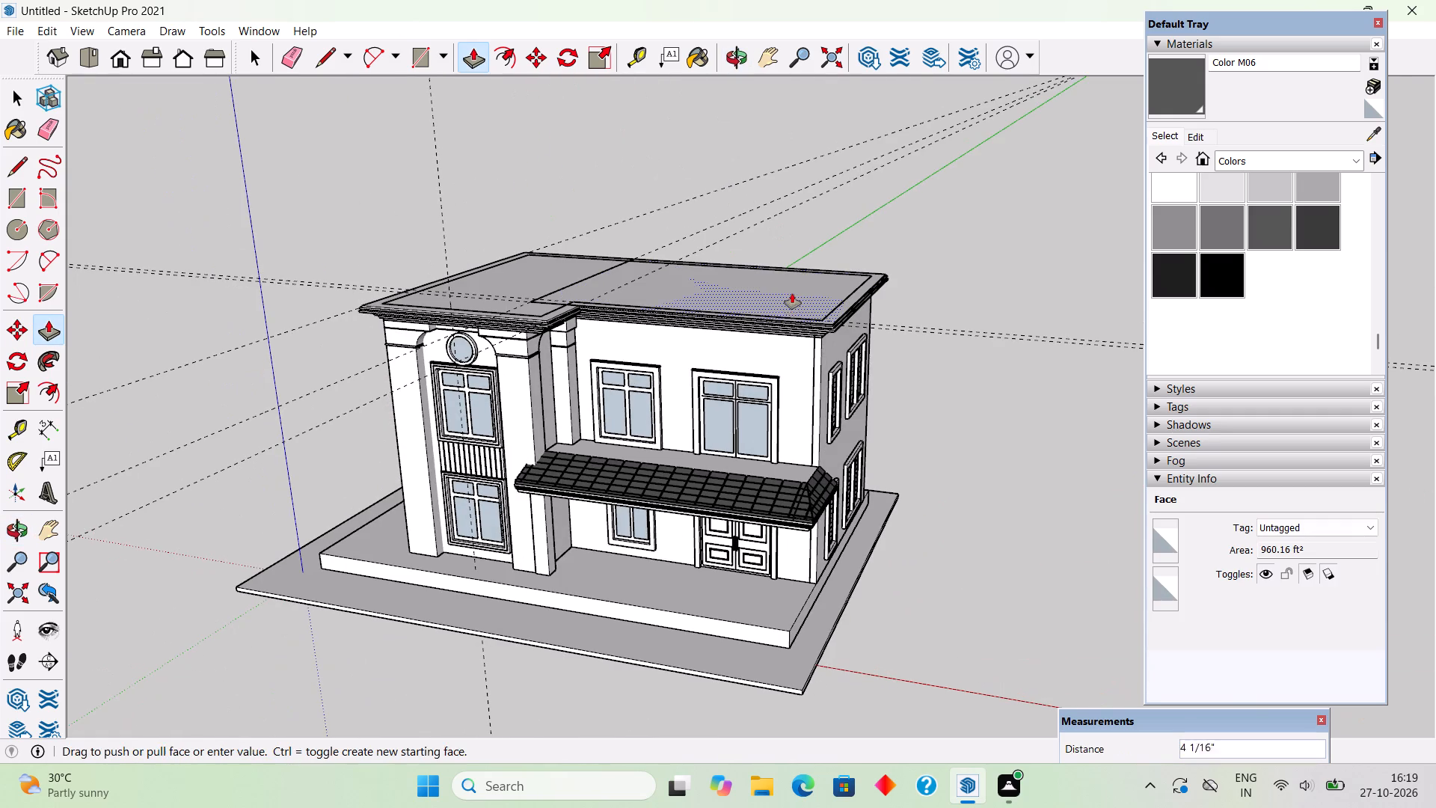
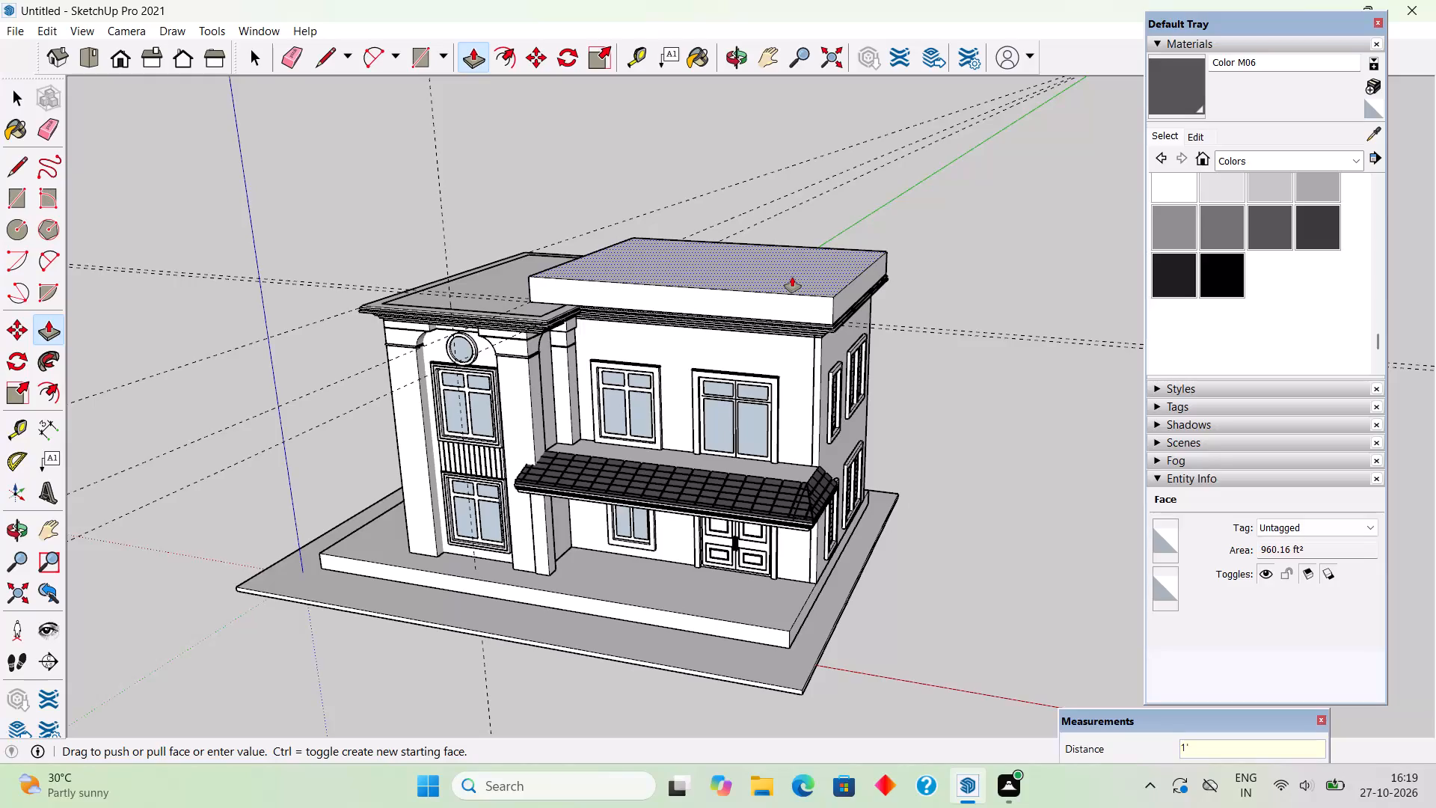
Set the push/pull height of the main wing's roof block to 1'.
{"action": "key", "text": "Return"}
{"action": "key", "text": "space"}
{"action": "type", "text": "b"}
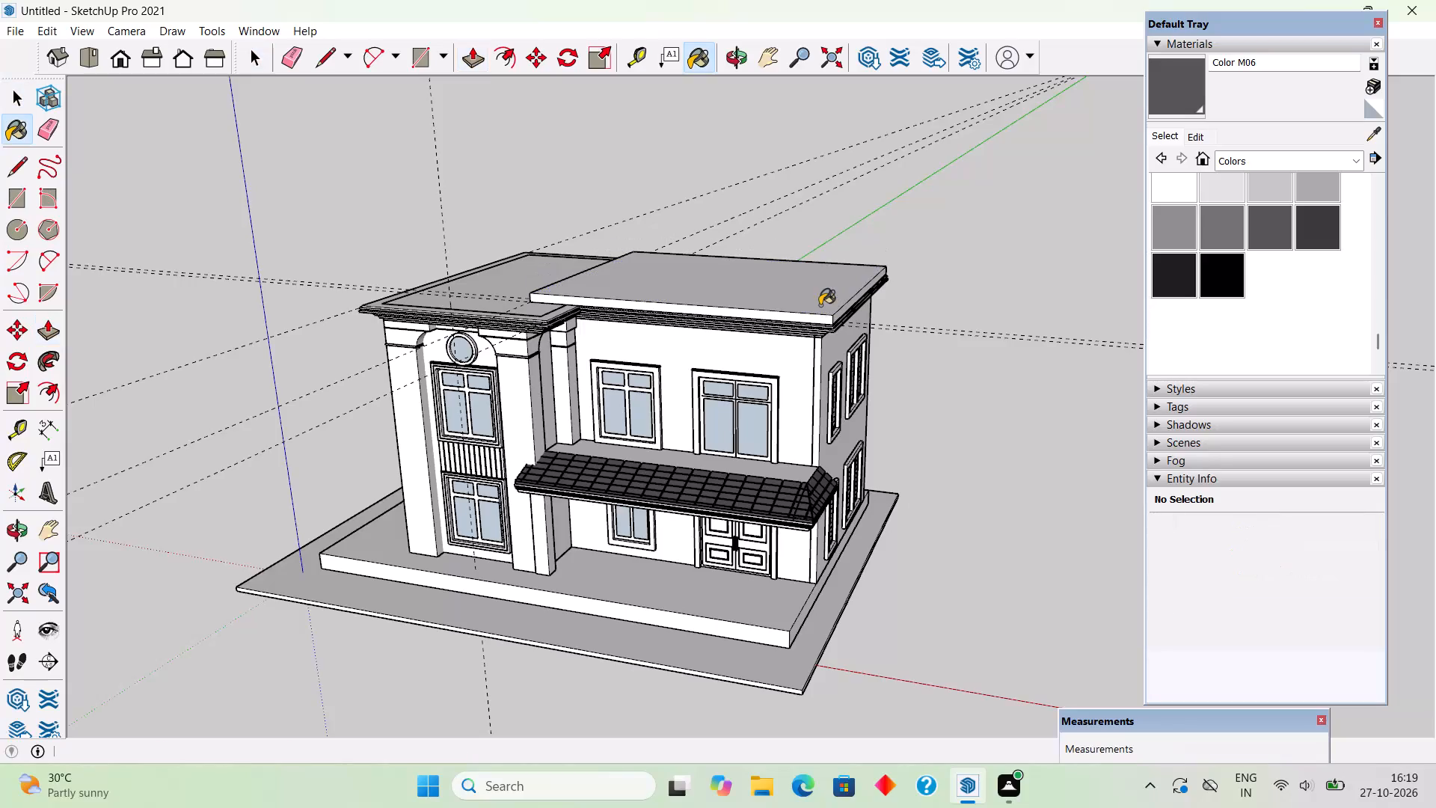
{"action": "key", "text": "space"}
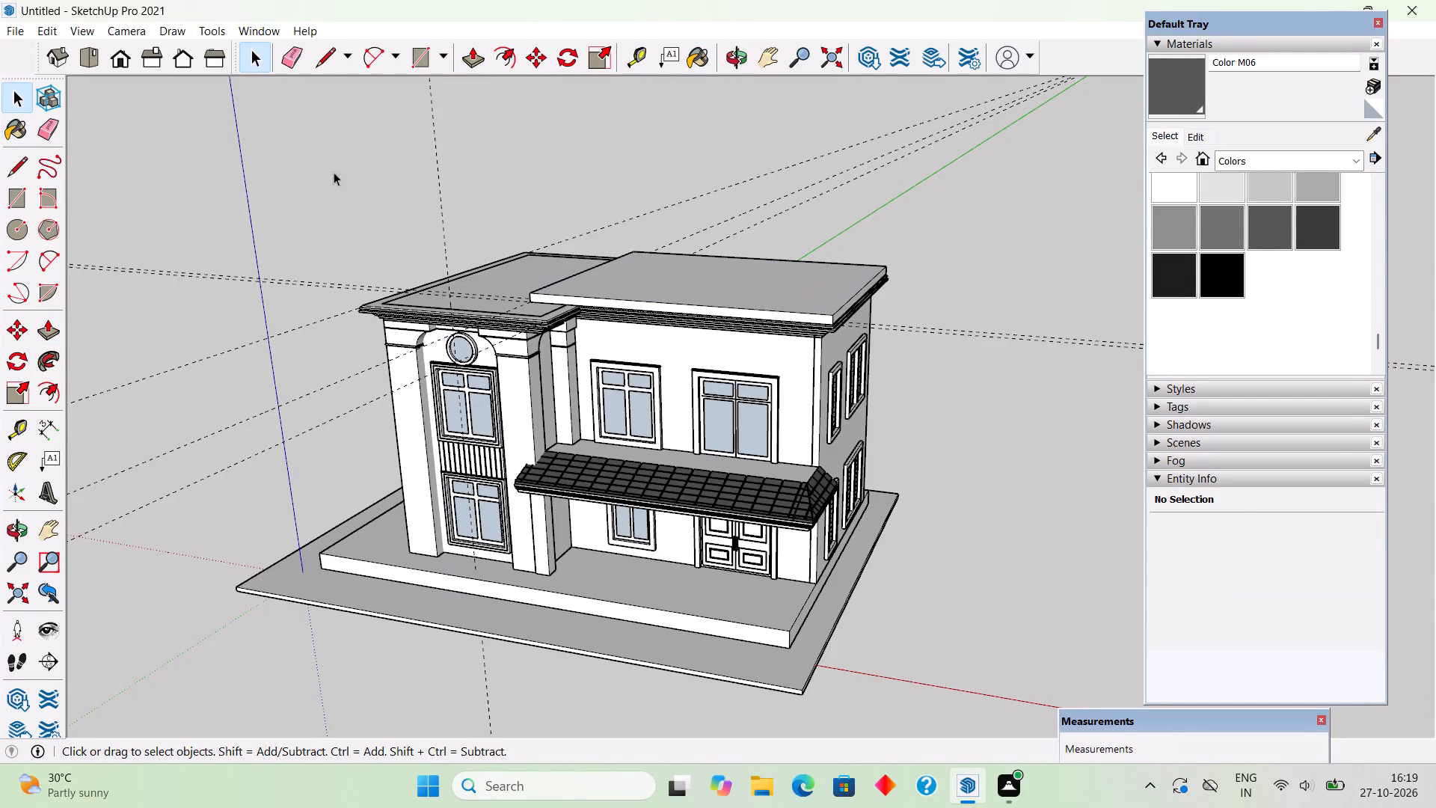
Unhide all hidden objects to bring back the round-window wing's hipped roof.
{"action": "left_click", "coordinate": [51, 28]}
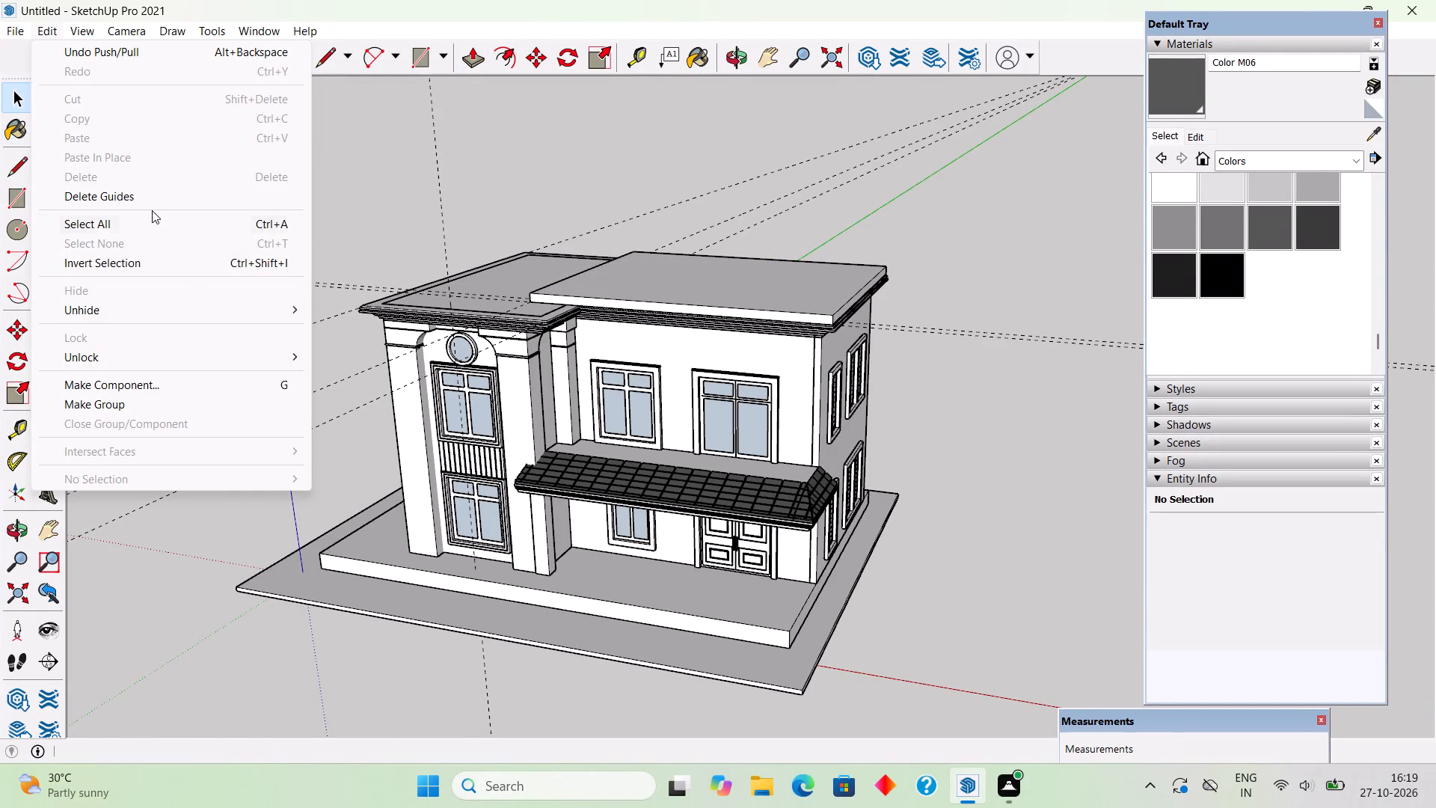
{"action": "left_click", "coordinate": [191, 313]}
{"action": "left_click", "coordinate": [341, 351]}
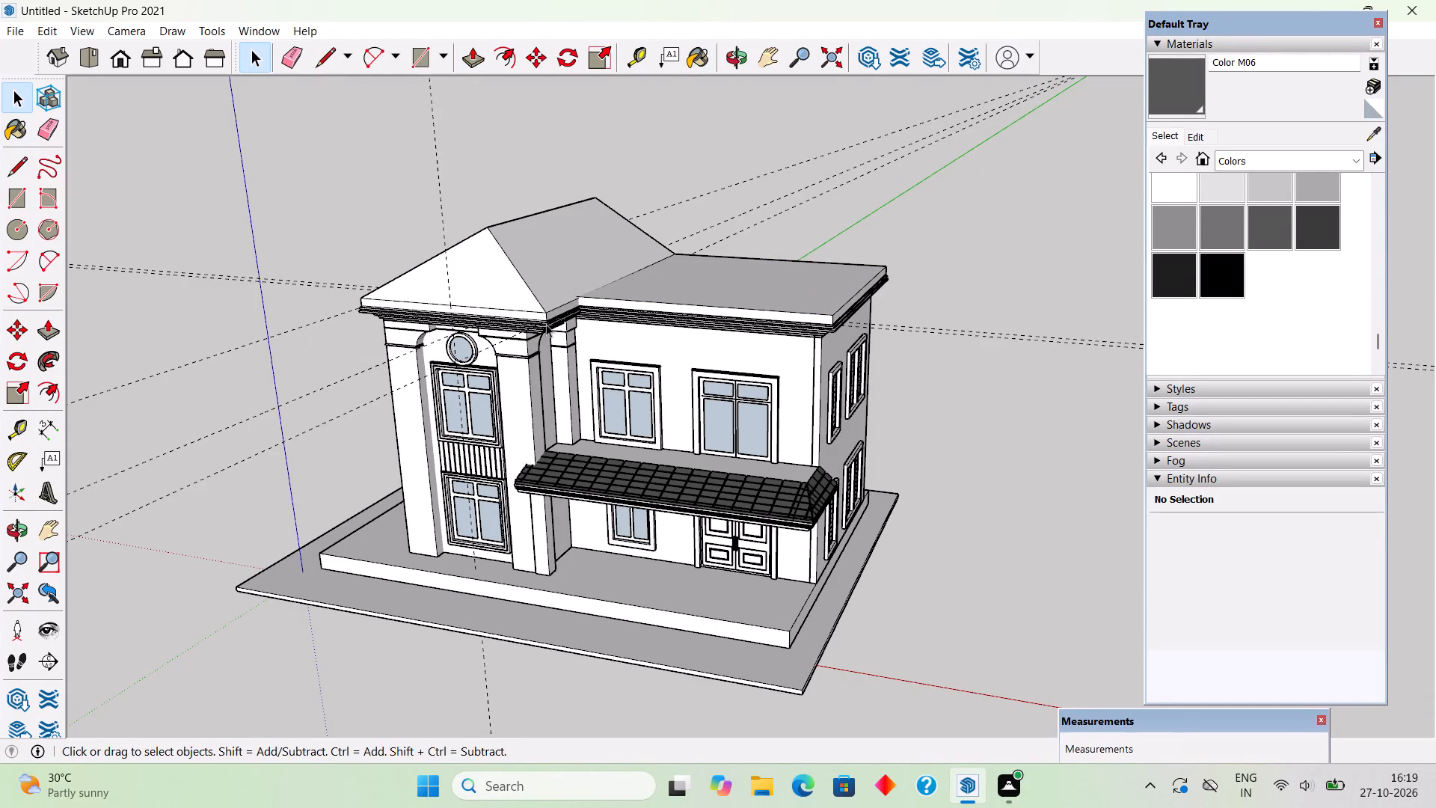
Lower the main wing roof block's top face about 1 5/8" with Push/Pull, level with the eave edge of the wing's hipped roof.
{"action": "middle_click_drag", "start_coordinate": [584, 303], "coordinate": [620, 271]}
{"action": "scroll", "coordinate": [595, 295], "scroll_direction": "up", "scroll_amount": 18}
{"action": "middle_click_drag", "start_coordinate": [556, 281], "coordinate": [509, 337]}
{"action": "triple_click", "coordinate": [719, 283]}
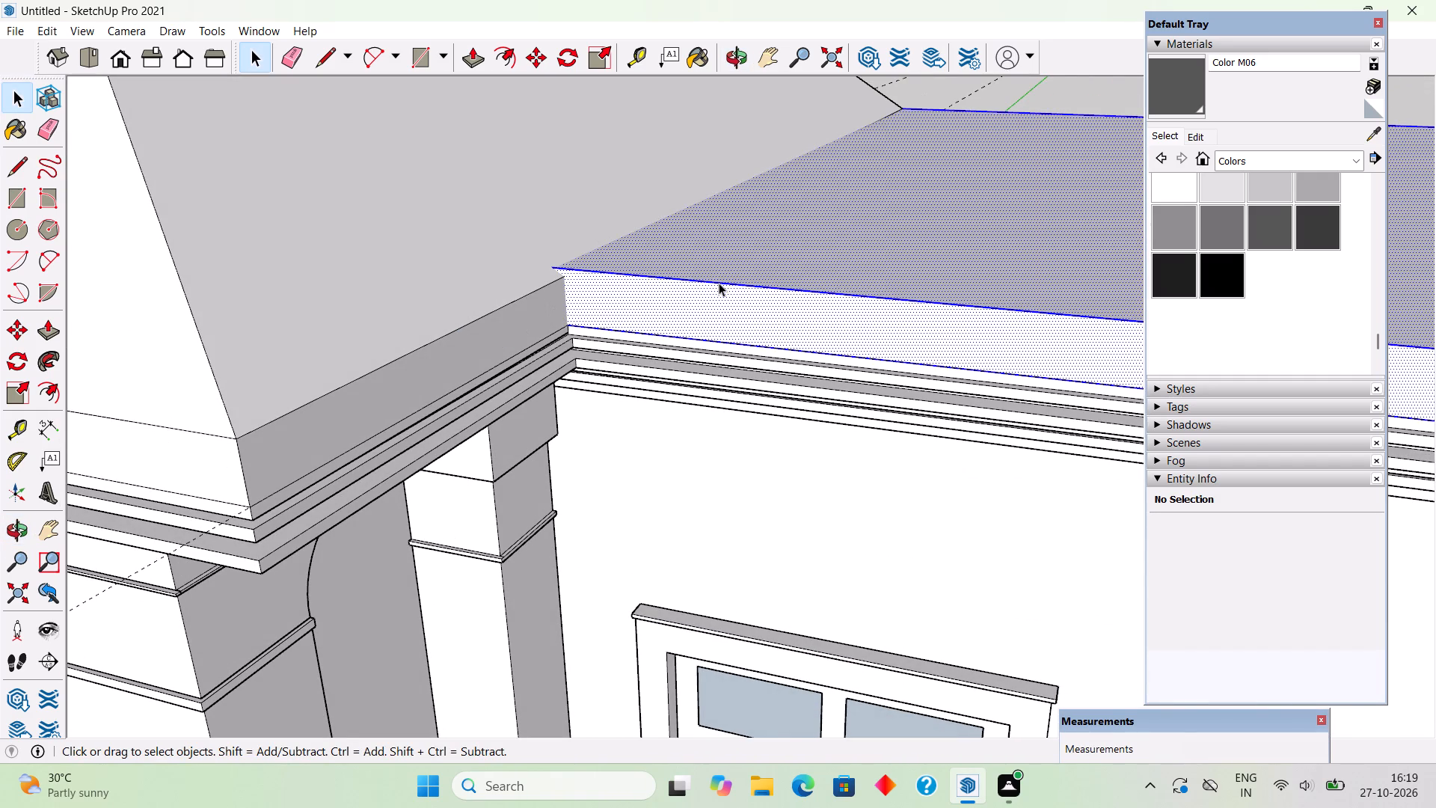
{"action": "key", "text": "p"}
{"action": "left_click", "coordinate": [711, 272]}
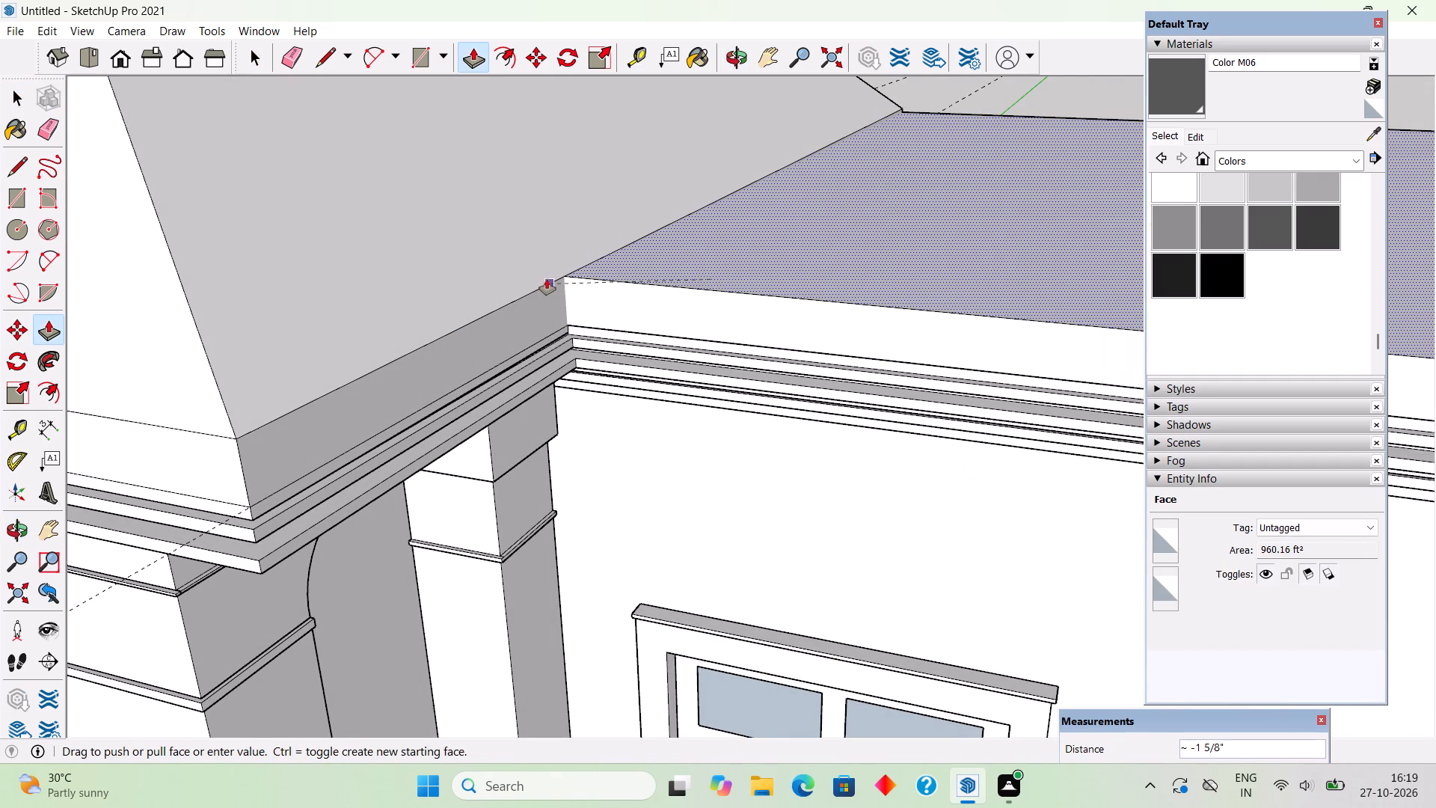
{"action": "left_click", "coordinate": [547, 279]}
{"action": "scroll", "coordinate": [547, 279], "scroll_direction": "down", "scroll_amount": 14}
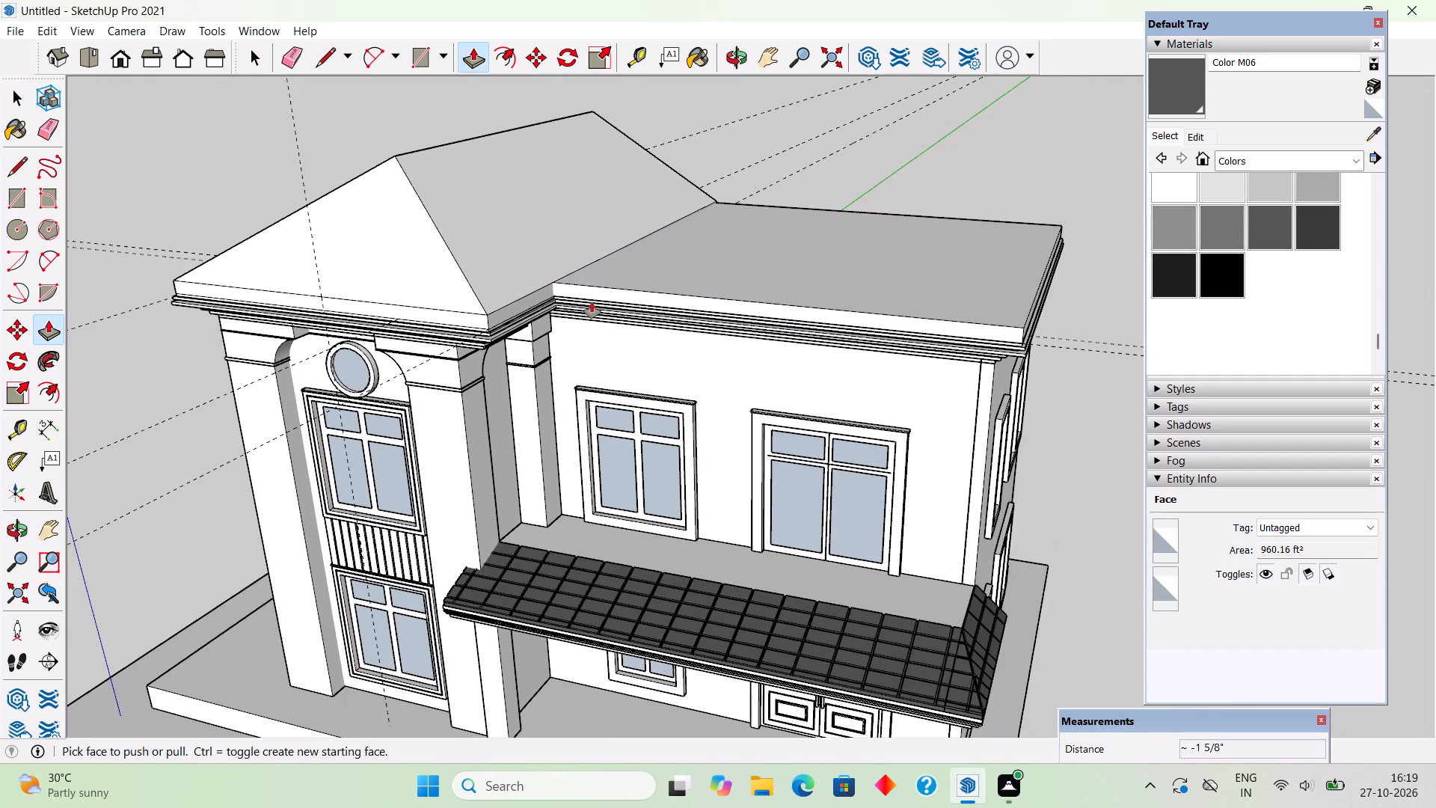
{"action": "key", "text": "space"}
{"action": "left_click", "coordinate": [874, 177]}
Hide the hipped roof group over the round-window wing.
{"action": "middle_click_drag", "start_coordinate": [844, 222], "coordinate": [913, 106]}
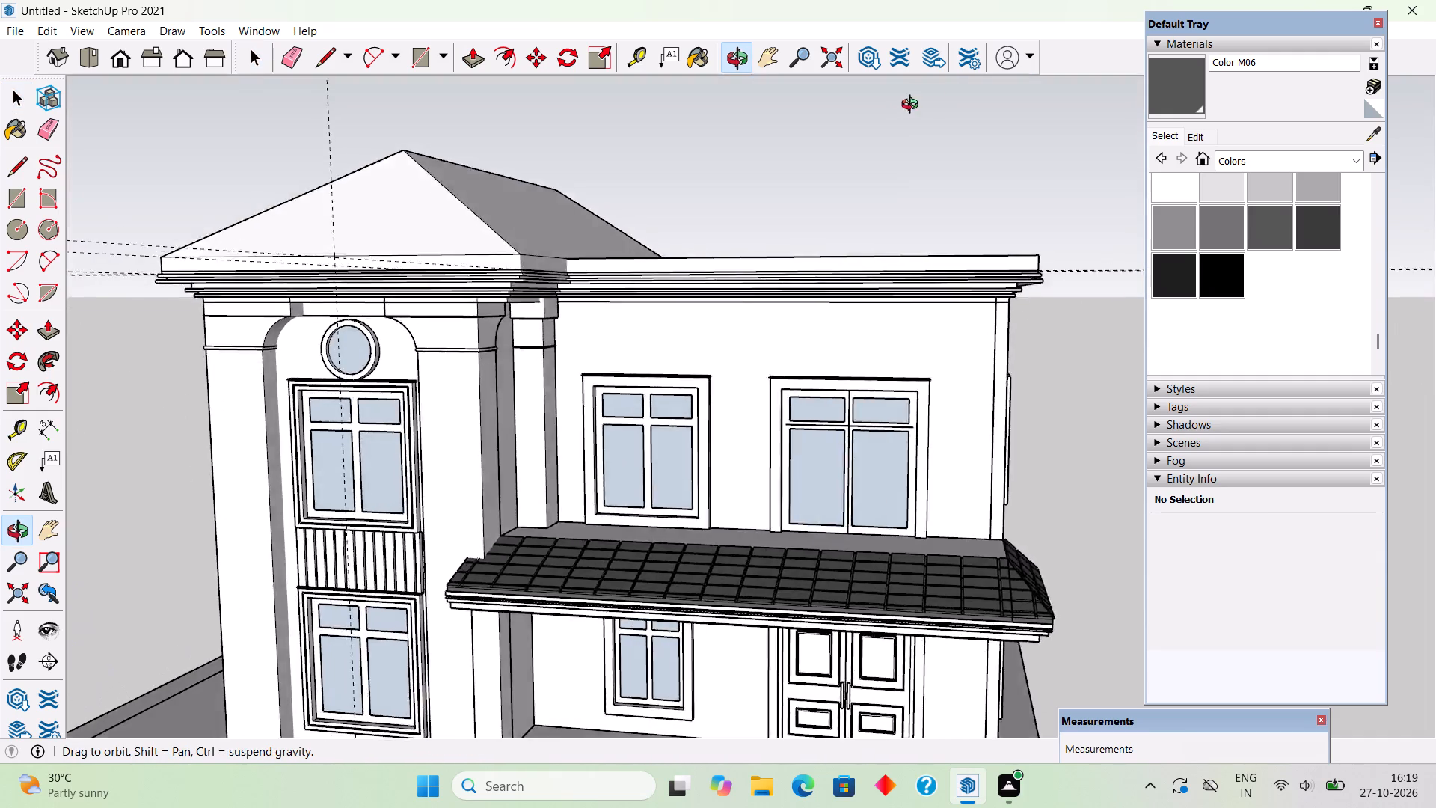
{"action": "middle_click_drag", "start_coordinate": [913, 106], "coordinate": [1033, 160]}
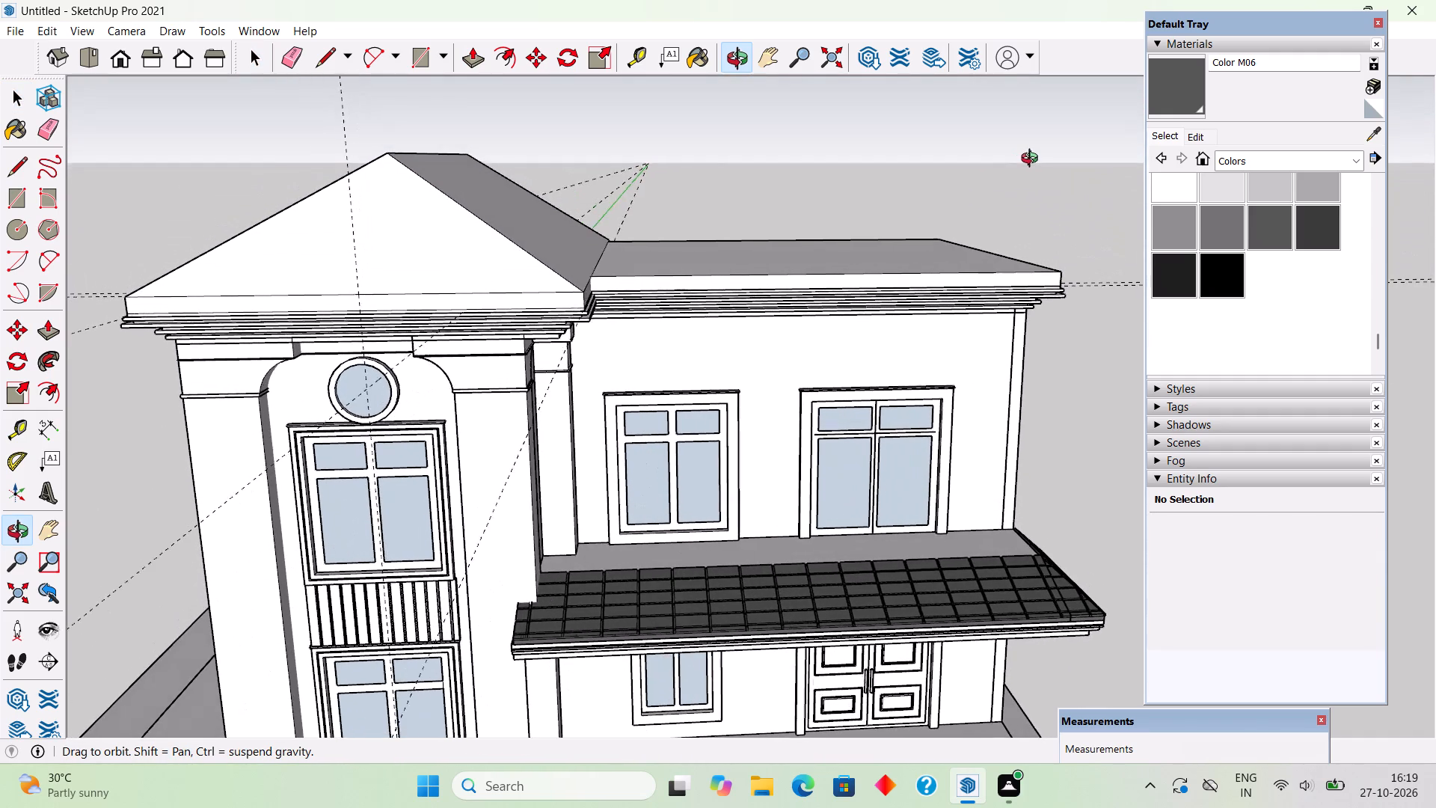
{"action": "middle_click_drag", "start_coordinate": [1033, 160], "coordinate": [1034, 162]}
{"action": "middle_click_drag", "start_coordinate": [660, 250], "coordinate": [743, 231]}
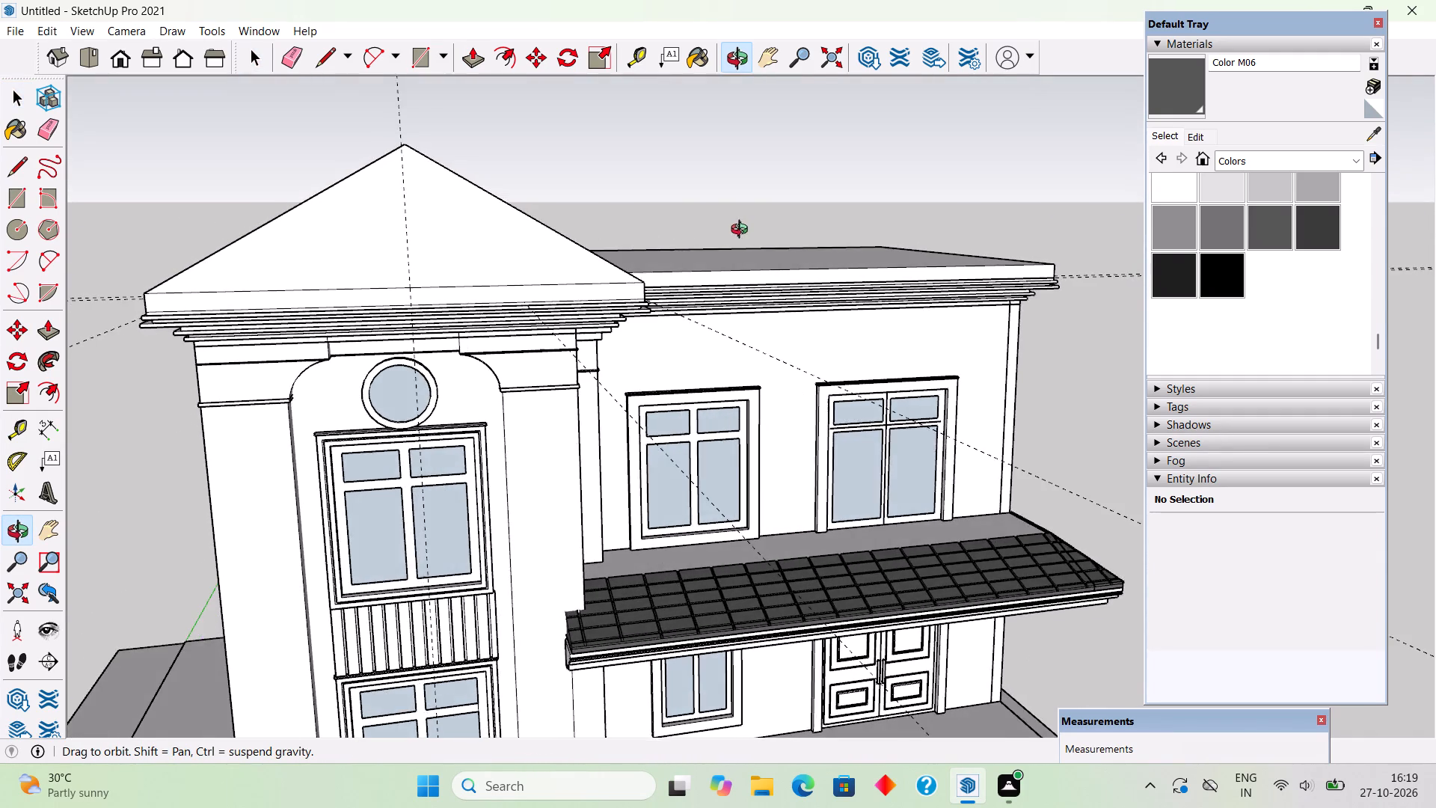
{"action": "middle_click_drag", "start_coordinate": [743, 231], "coordinate": [575, 265]}
{"action": "left_click", "coordinate": [496, 239]}
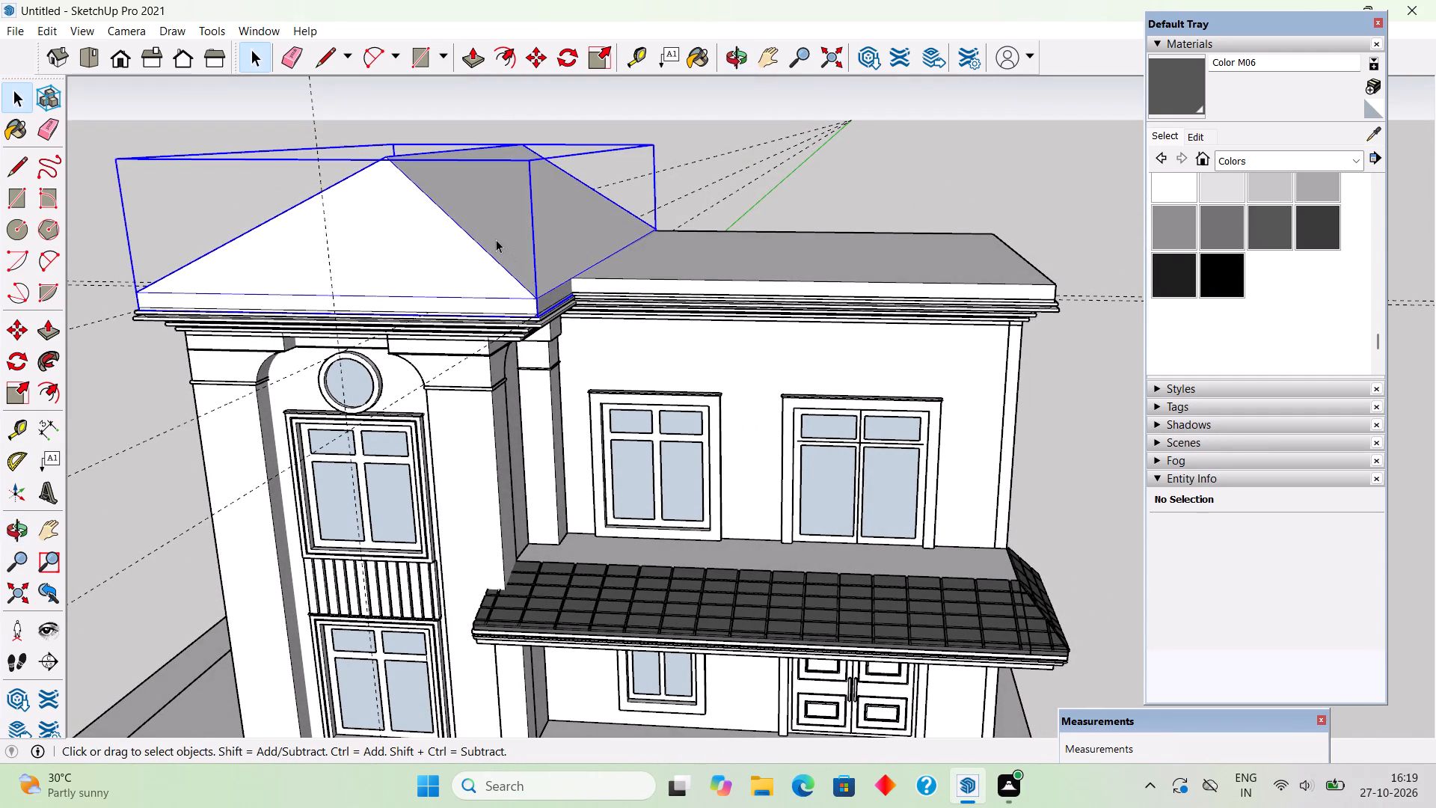
{"action": "right_click", "coordinate": [496, 239]}
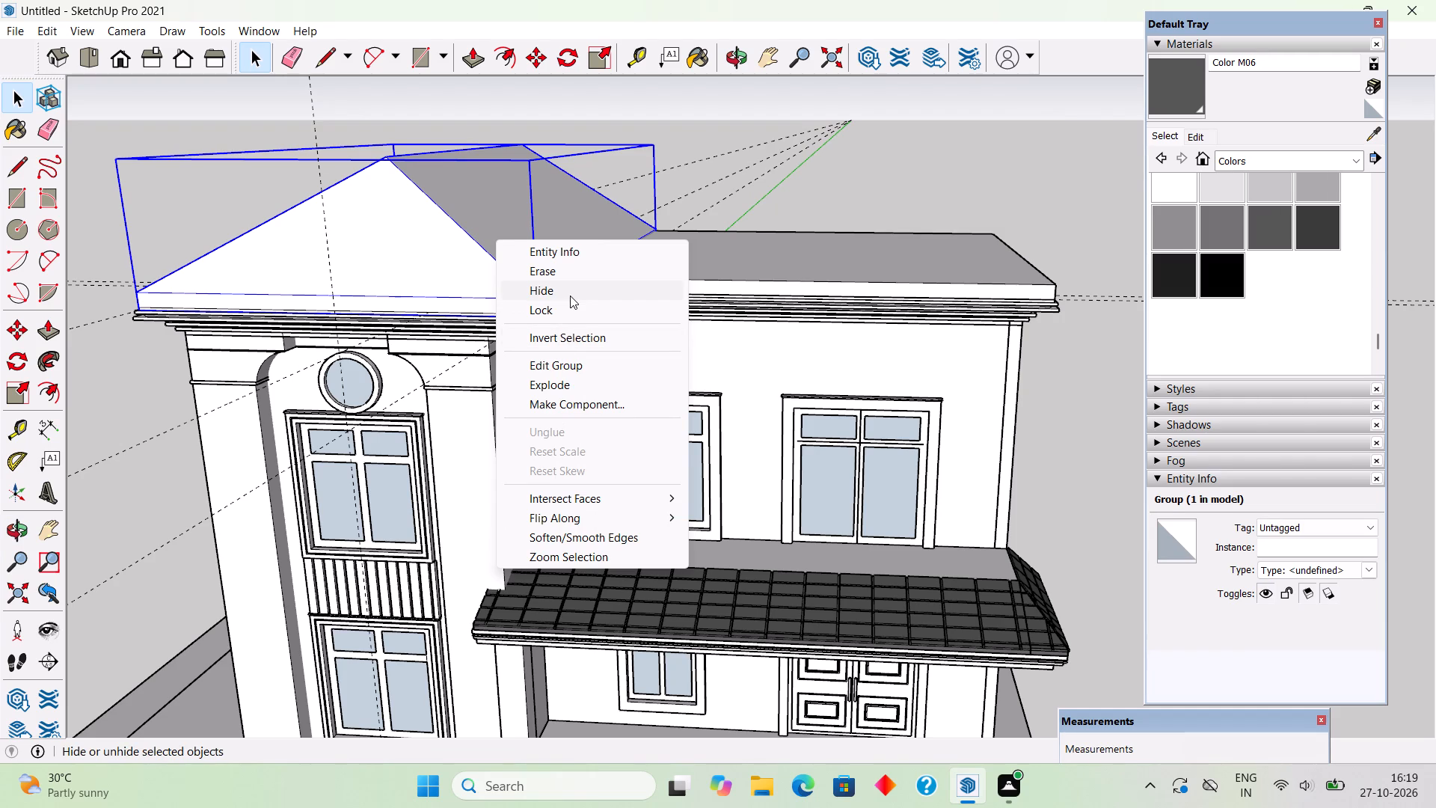
{"action": "left_click", "coordinate": [570, 296]}
Extend the roof block's end face about 3' 1" over the round-window wing's slab with Push/Pull.
{"action": "middle_click_drag", "start_coordinate": [751, 332], "coordinate": [882, 344]}
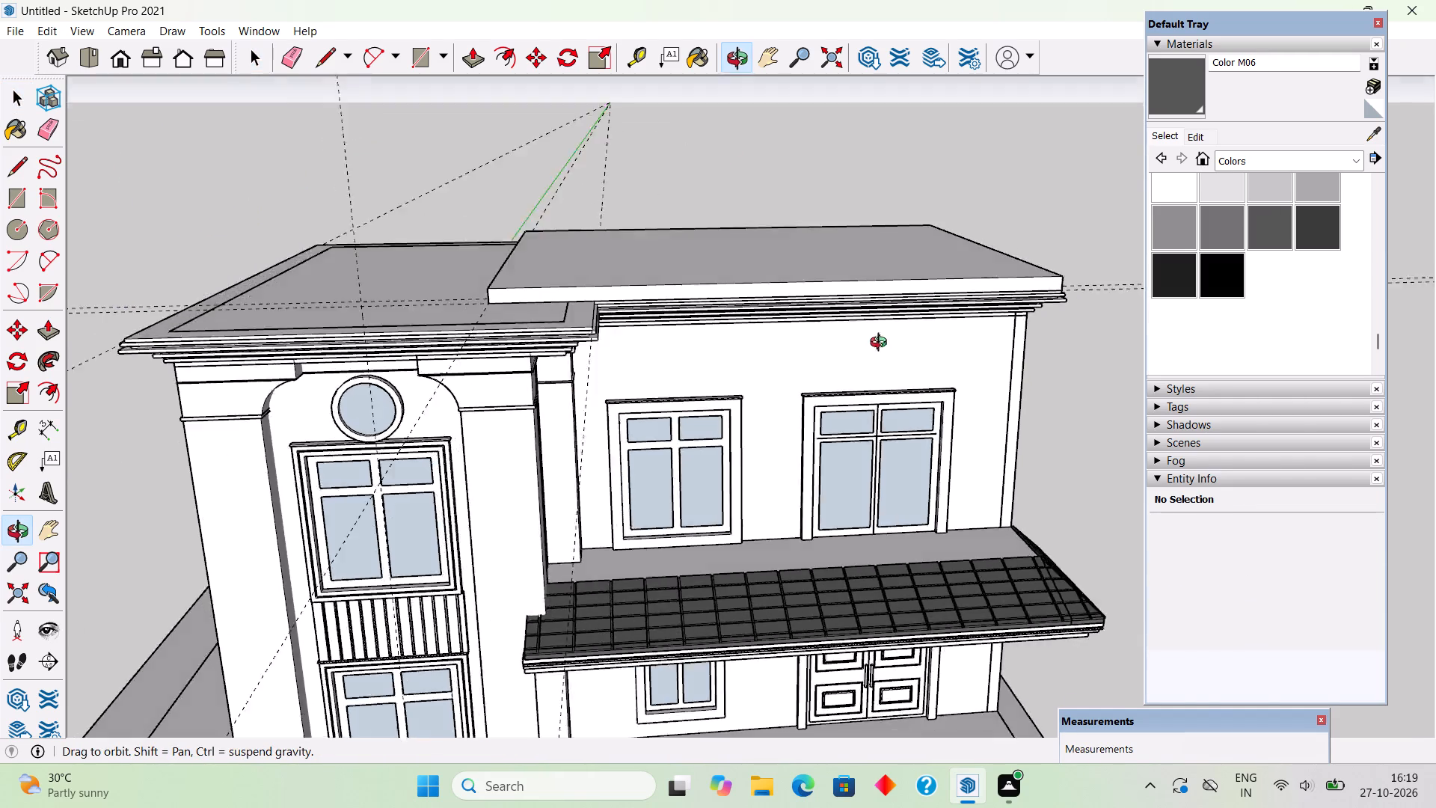
{"action": "middle_click_drag", "start_coordinate": [882, 344], "coordinate": [1096, 396]}
{"action": "middle_click_drag", "start_coordinate": [565, 338], "coordinate": [722, 437]}
{"action": "scroll", "coordinate": [712, 472], "scroll_direction": "up", "scroll_amount": 4}
{"action": "double_click", "coordinate": [713, 471]}
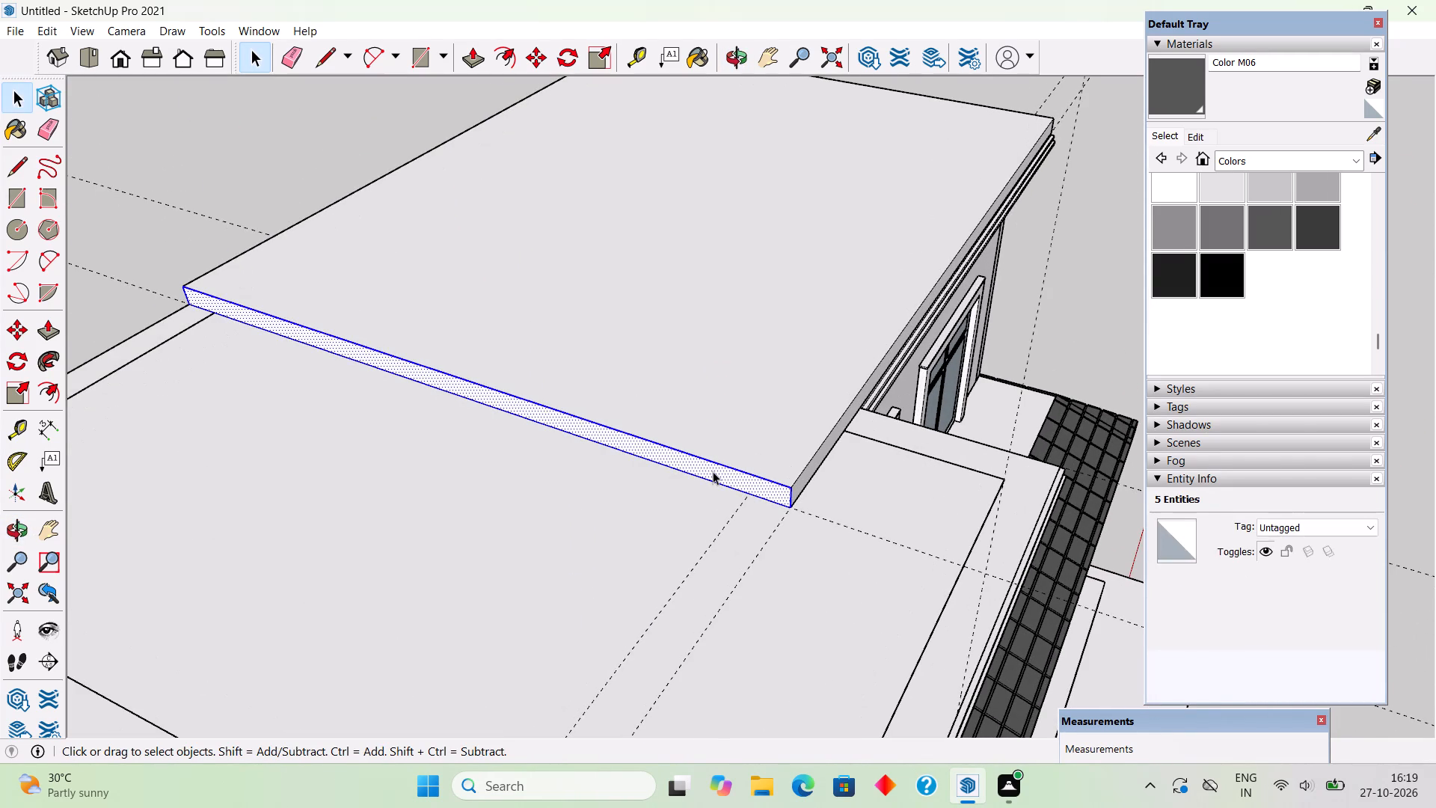
{"action": "key", "text": "p"}
{"action": "left_click", "coordinate": [713, 471]}
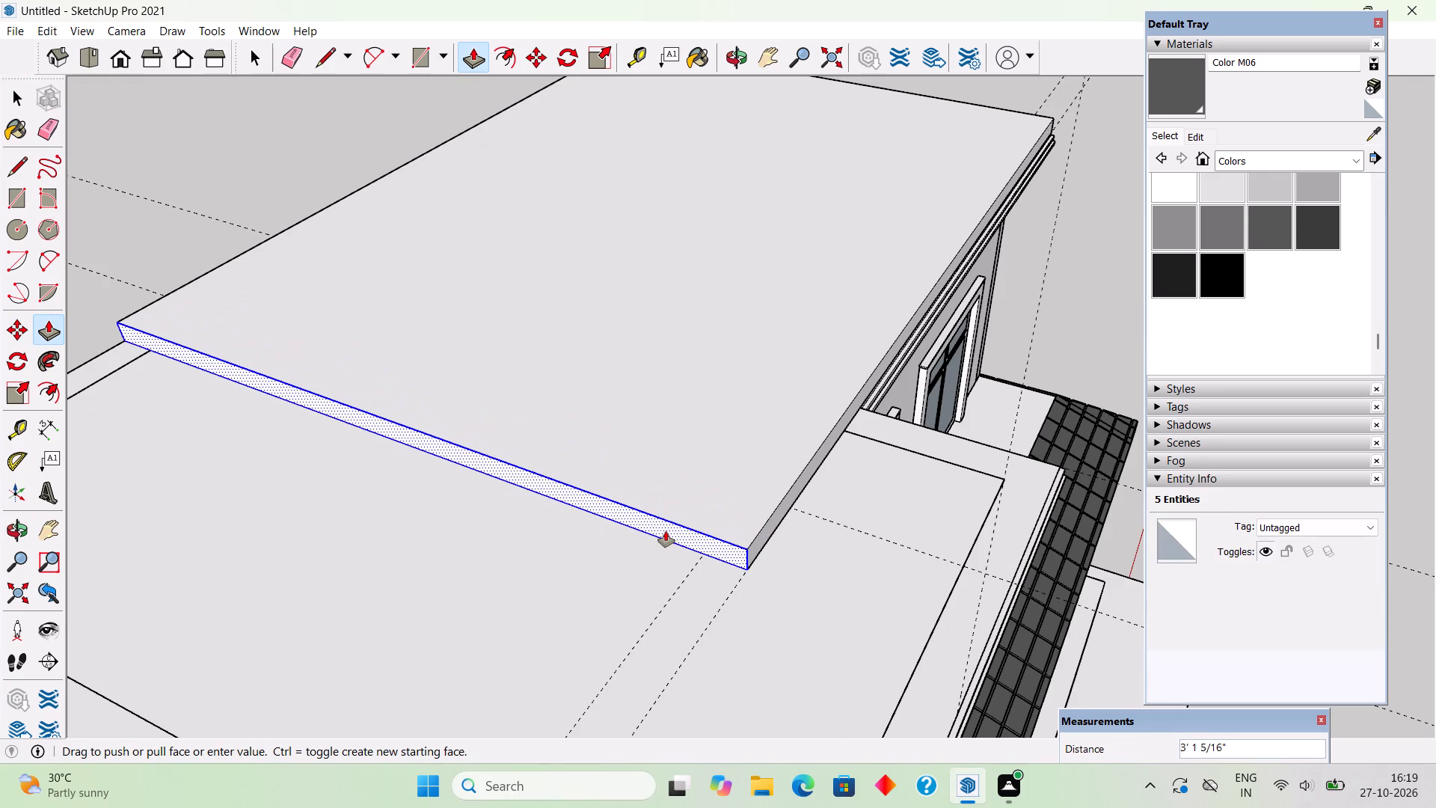
{"action": "left_click", "coordinate": [666, 531]}
{"action": "key", "text": "space"}
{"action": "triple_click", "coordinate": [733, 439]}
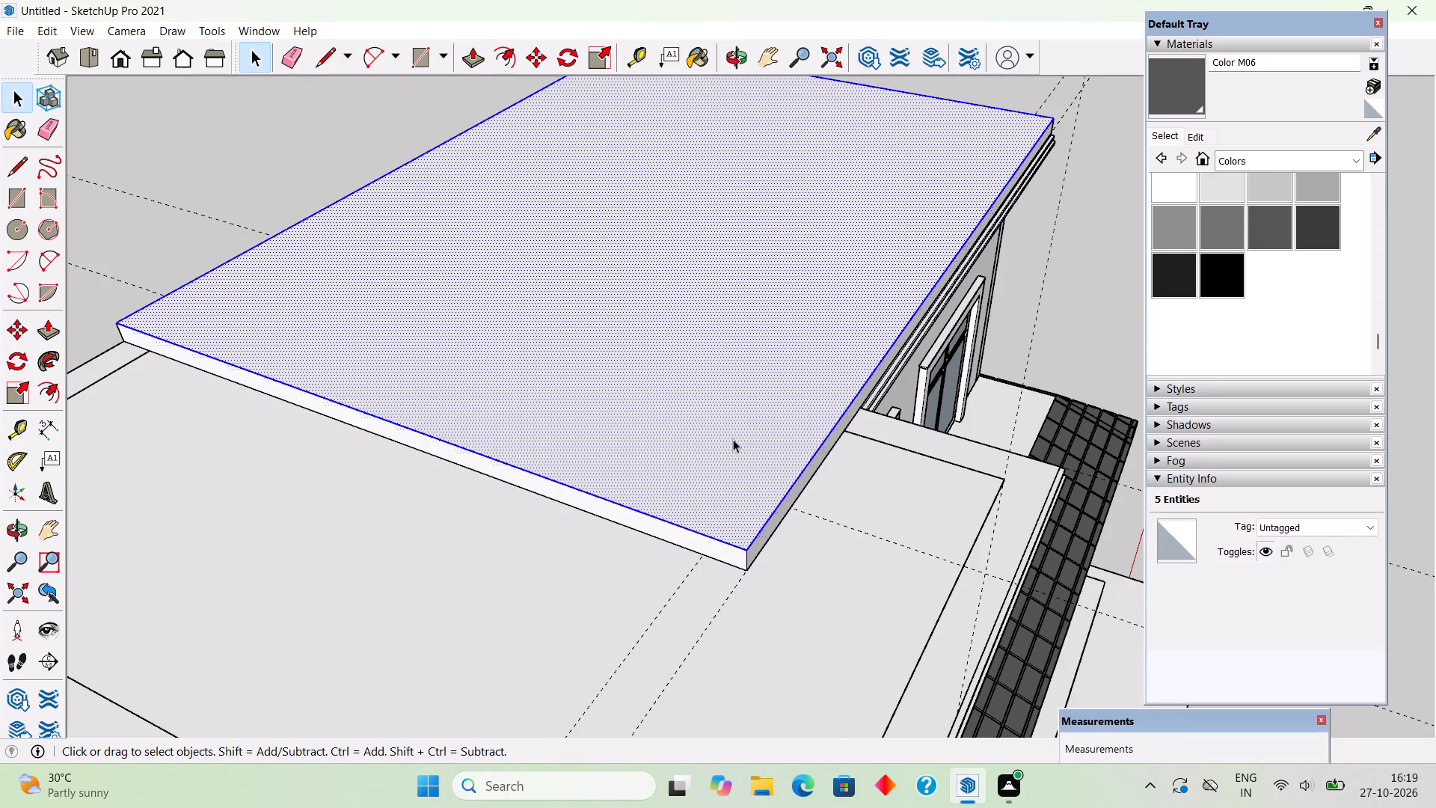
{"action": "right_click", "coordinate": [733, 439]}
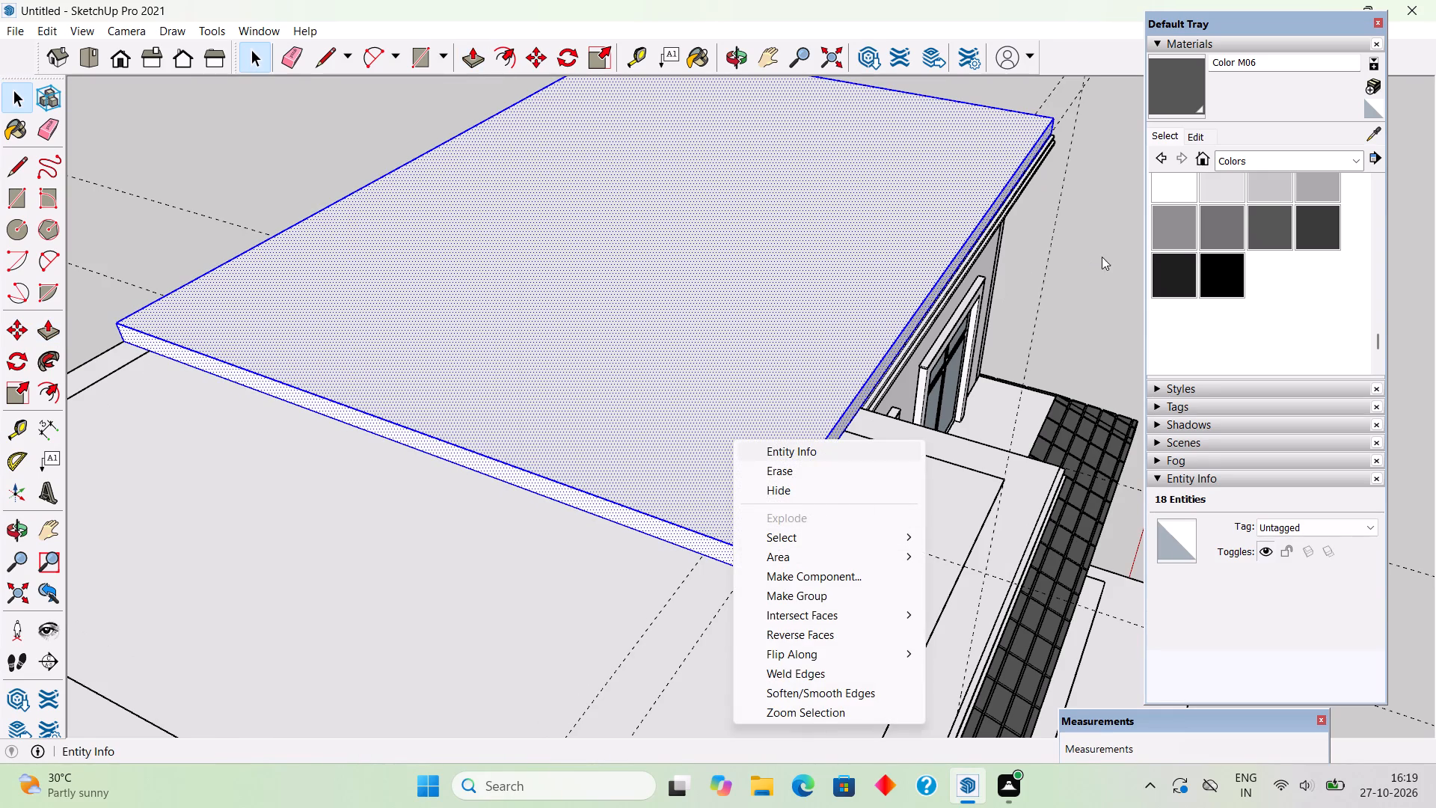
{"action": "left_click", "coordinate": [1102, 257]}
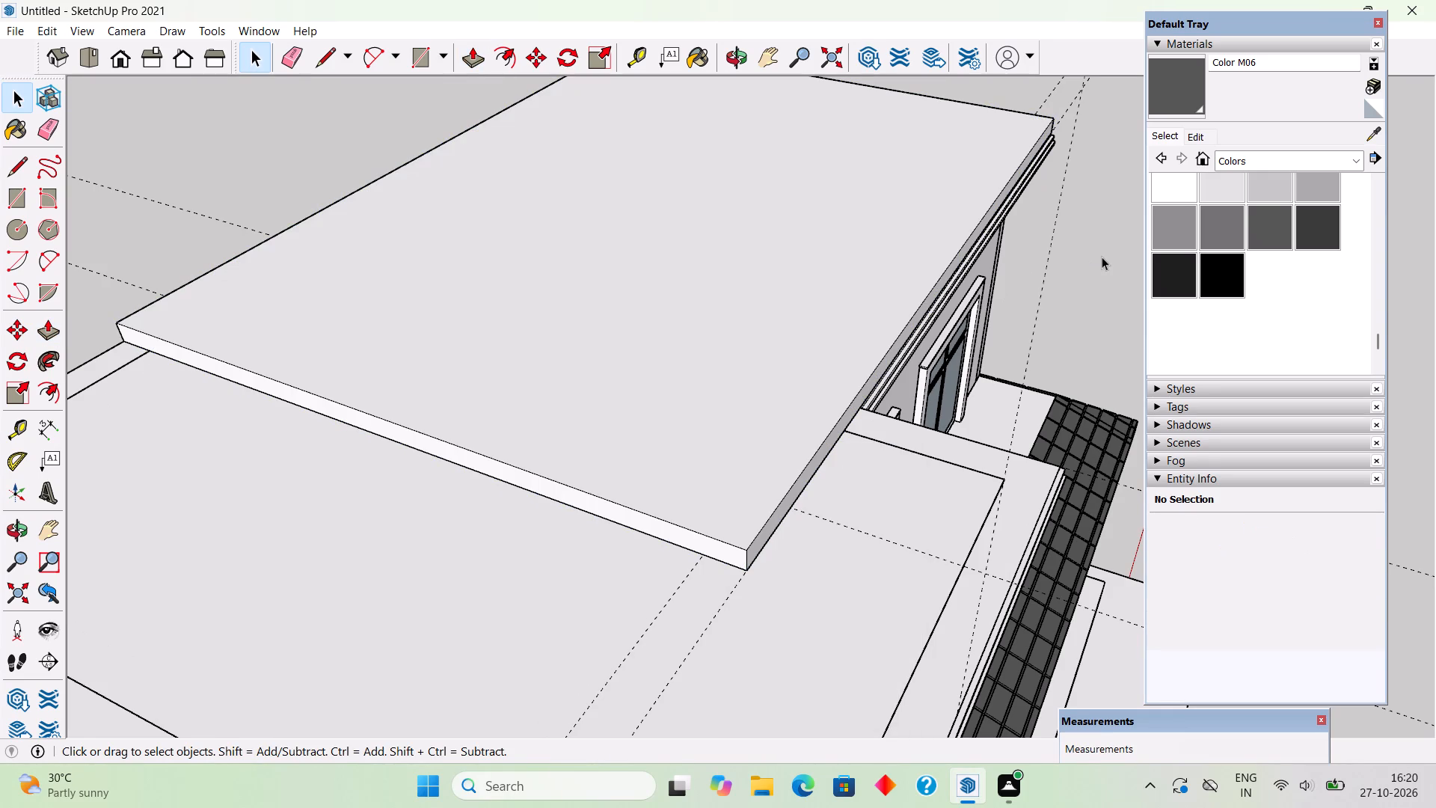
Raise the roof block's top face 7' as a separate tier with Push/Pull, keeping the lower band's edges.
{"action": "scroll", "coordinate": [1035, 287], "scroll_direction": "down", "scroll_amount": 6}
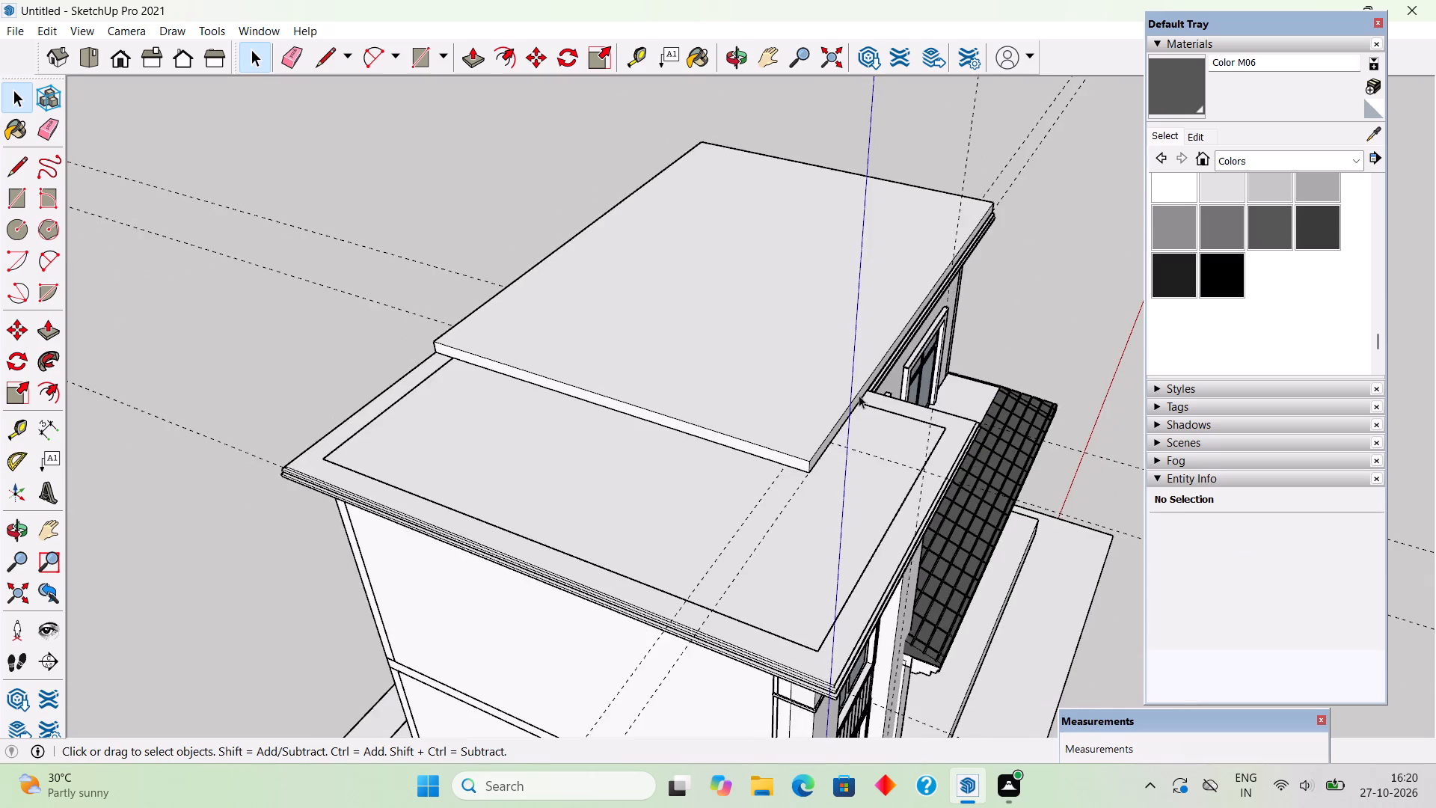
{"action": "middle_click_drag", "start_coordinate": [829, 381], "coordinate": [473, 331]}
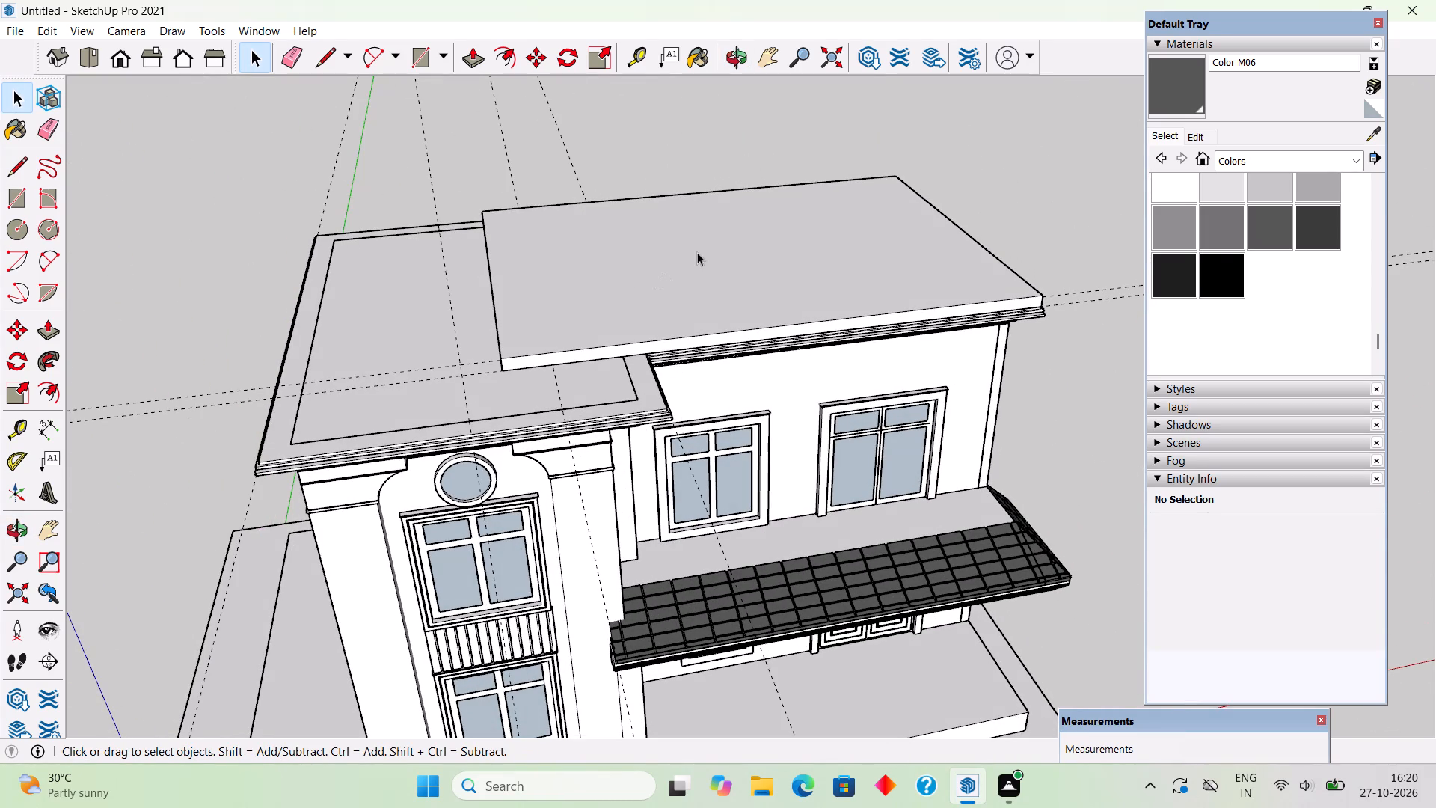
{"action": "middle_click_drag", "start_coordinate": [607, 296], "coordinate": [722, 288]}
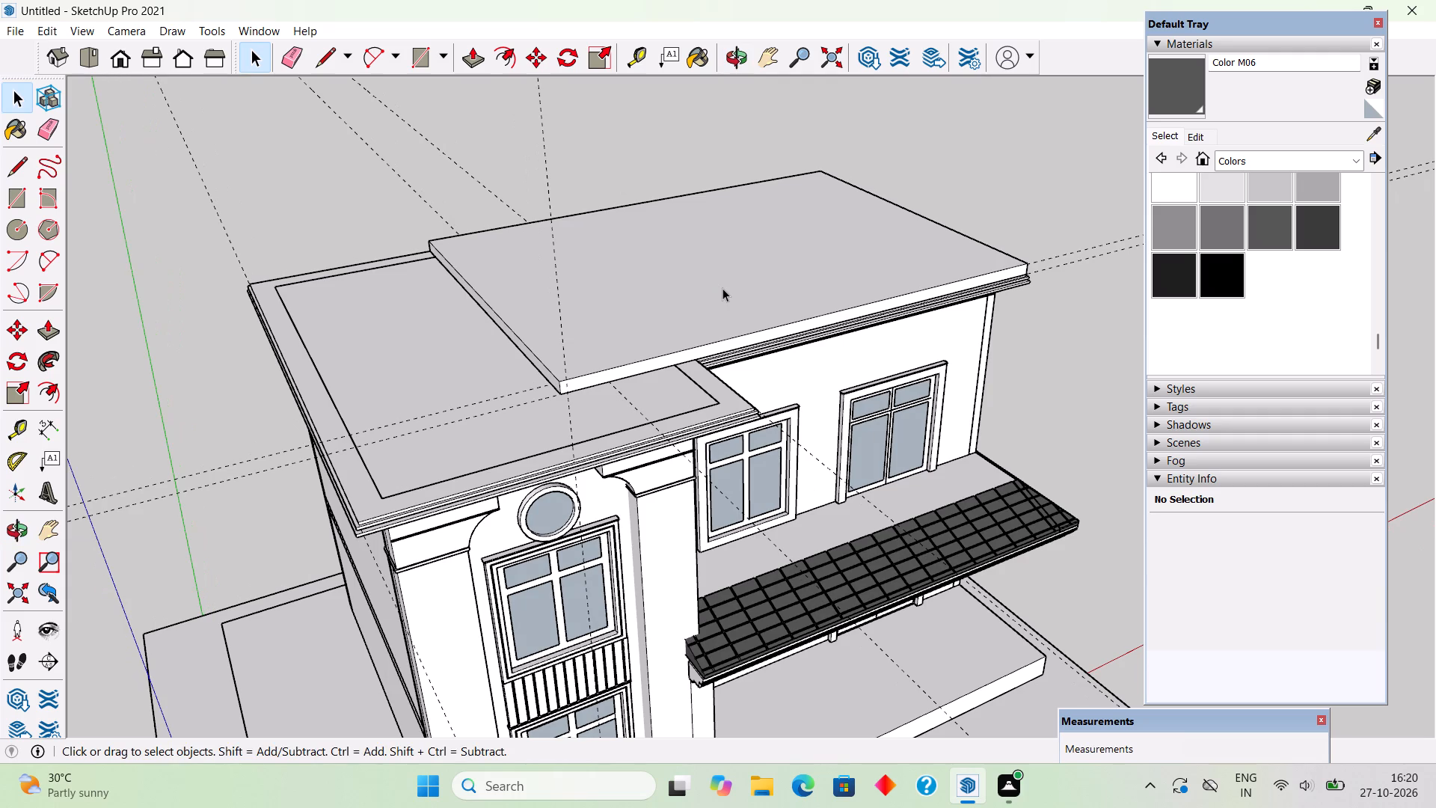
{"action": "key", "text": "p"}
{"action": "left_click", "coordinate": [722, 302]}
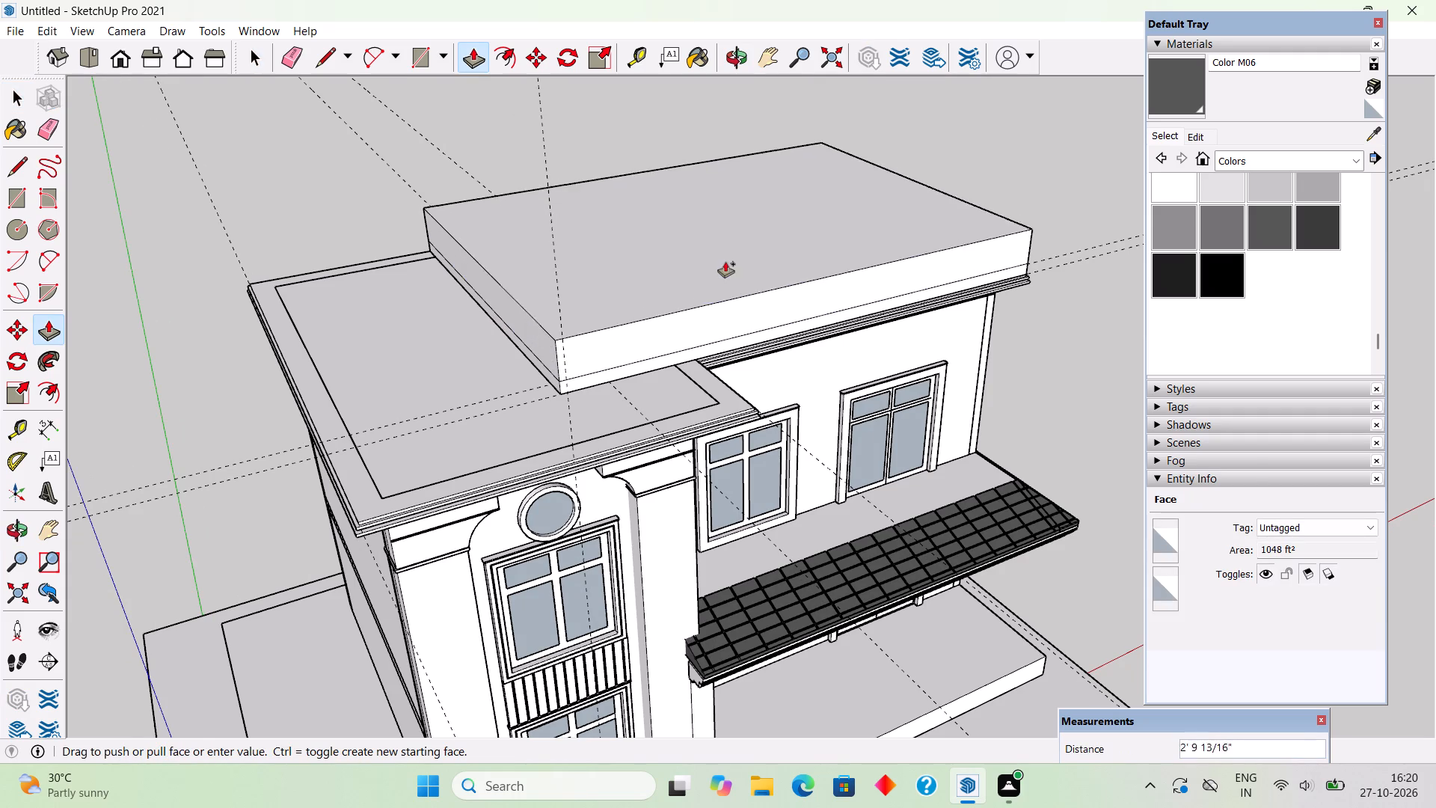
{"action": "type", "text": "7'"}
{"action": "key", "text": "Return"}
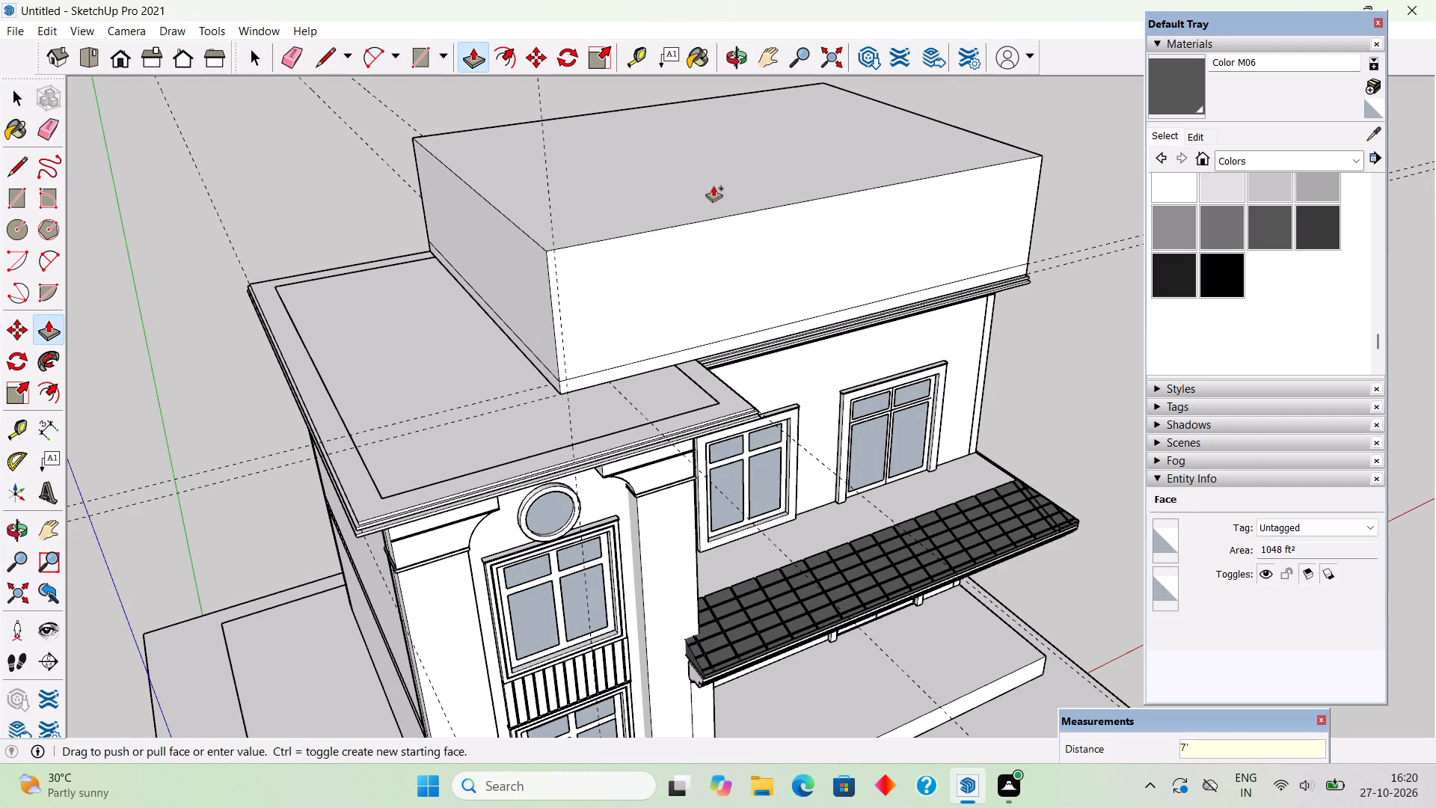
{"action": "key", "text": "space"}
Place a vertical guide through the middle of the raised block's end face that looks over the round-window wing.
{"action": "middle_click_drag", "start_coordinate": [537, 278], "coordinate": [609, 278]}
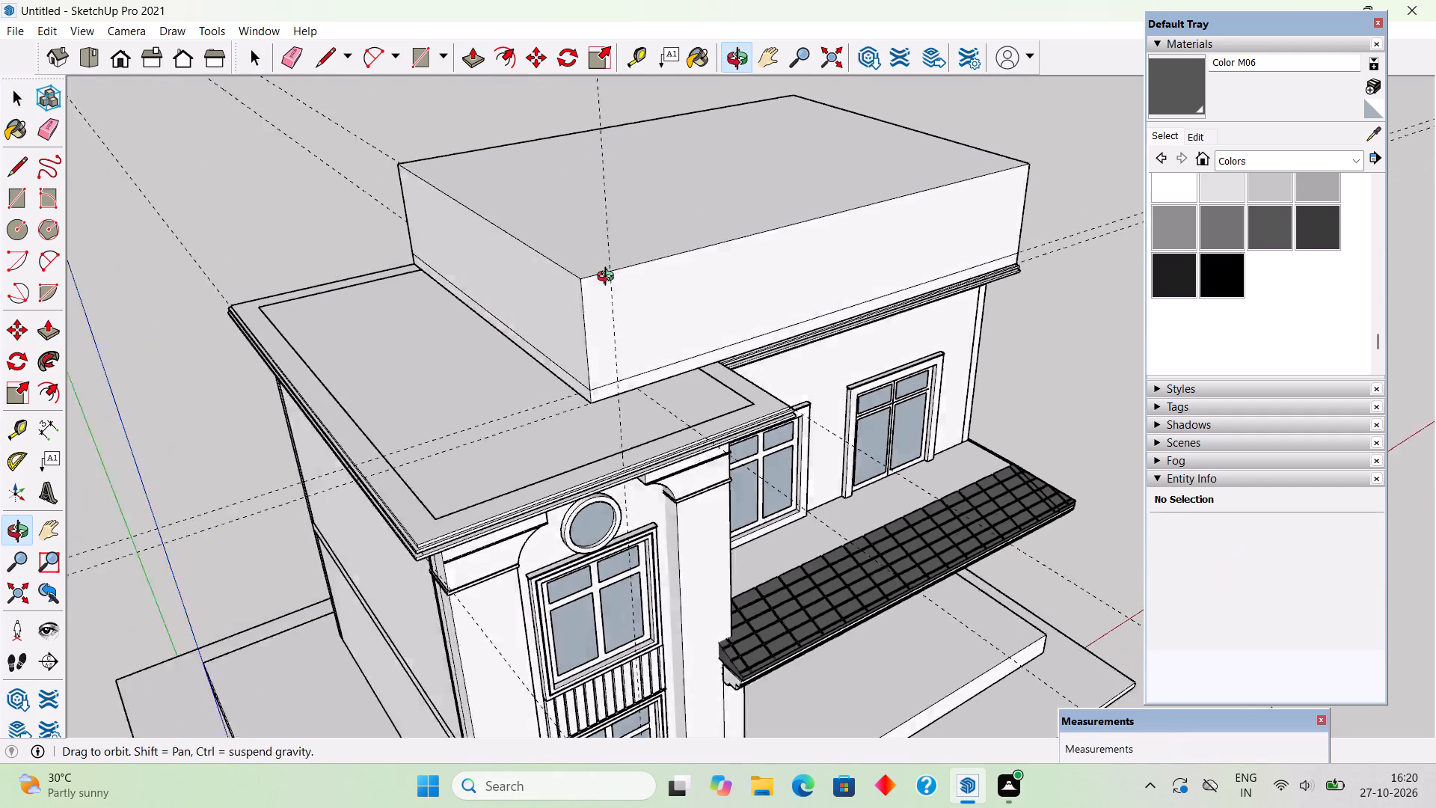
{"action": "middle_click_drag", "start_coordinate": [609, 278], "coordinate": [679, 411]}
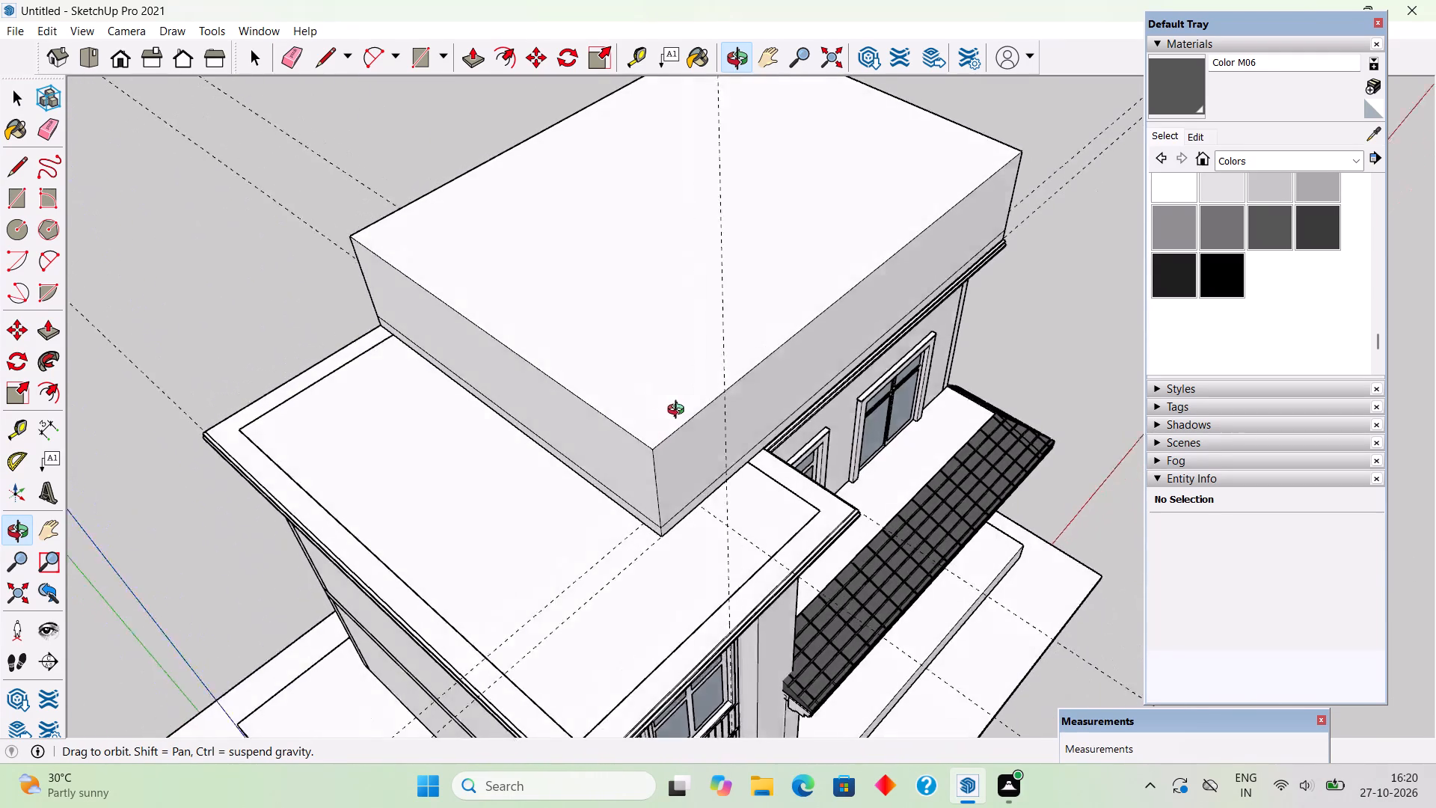
{"action": "middle_click_drag", "start_coordinate": [679, 411], "coordinate": [706, 324]}
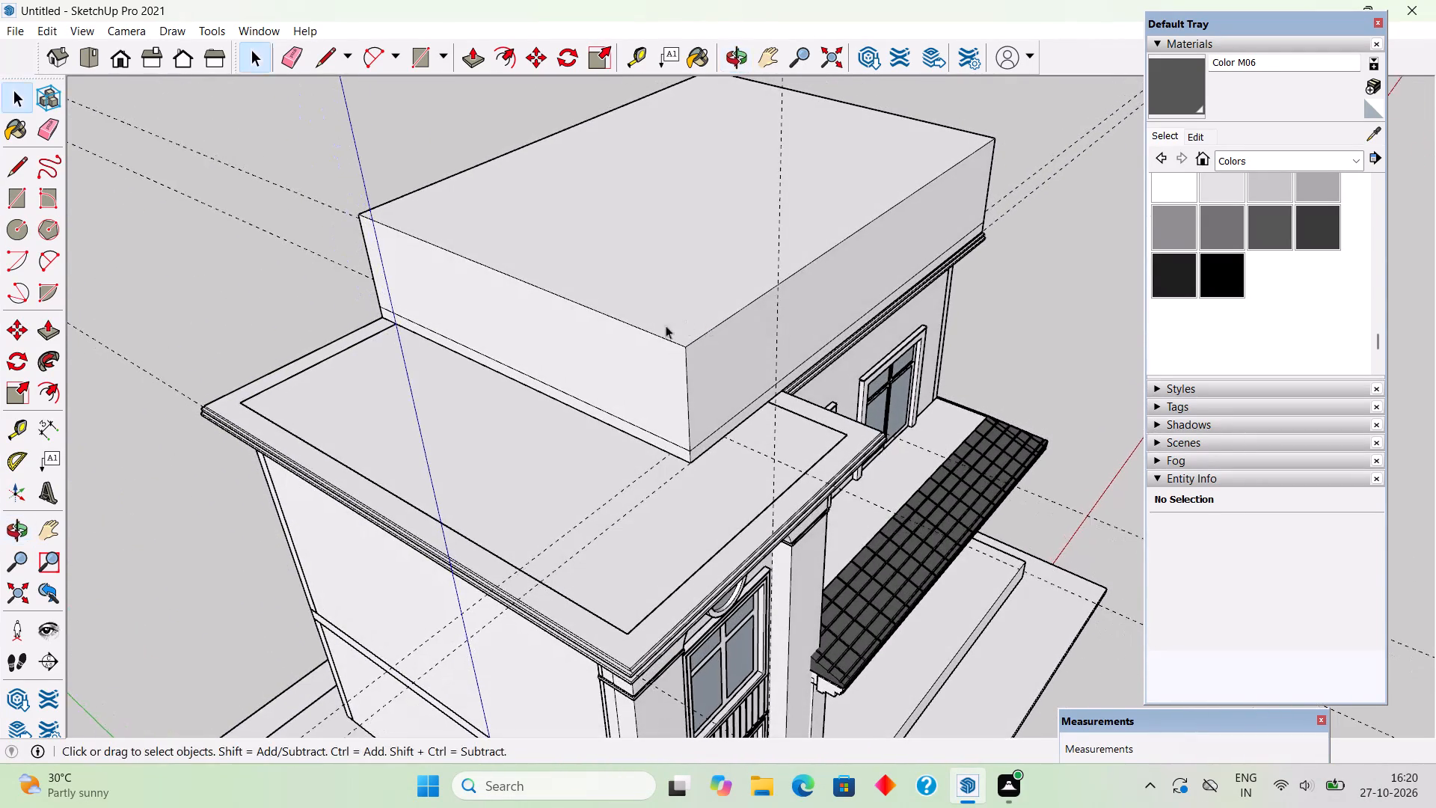
{"action": "middle_click_drag", "start_coordinate": [669, 352], "coordinate": [853, 373]}
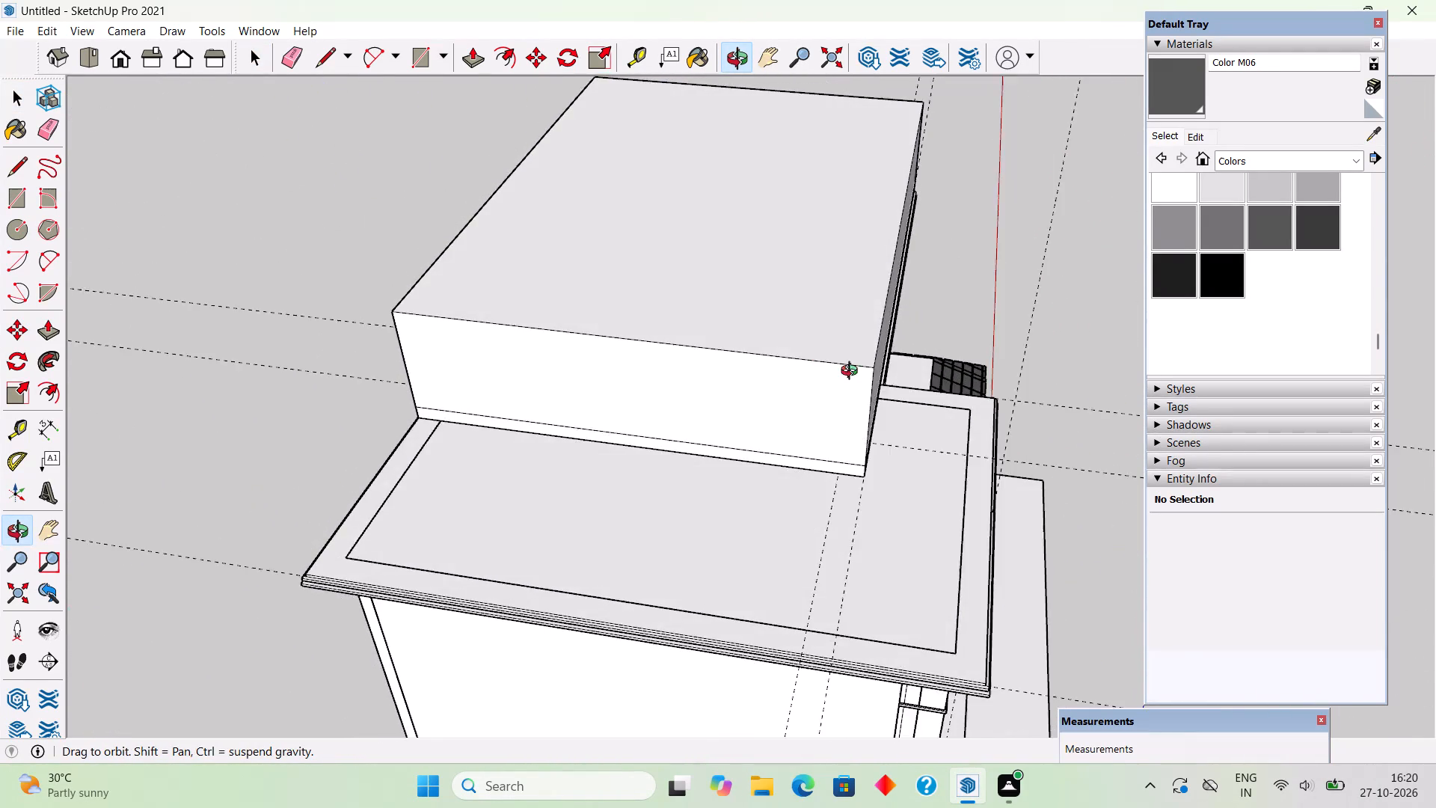
{"action": "middle_click_drag", "start_coordinate": [853, 373], "coordinate": [915, 349]}
{"action": "key", "text": "t"}
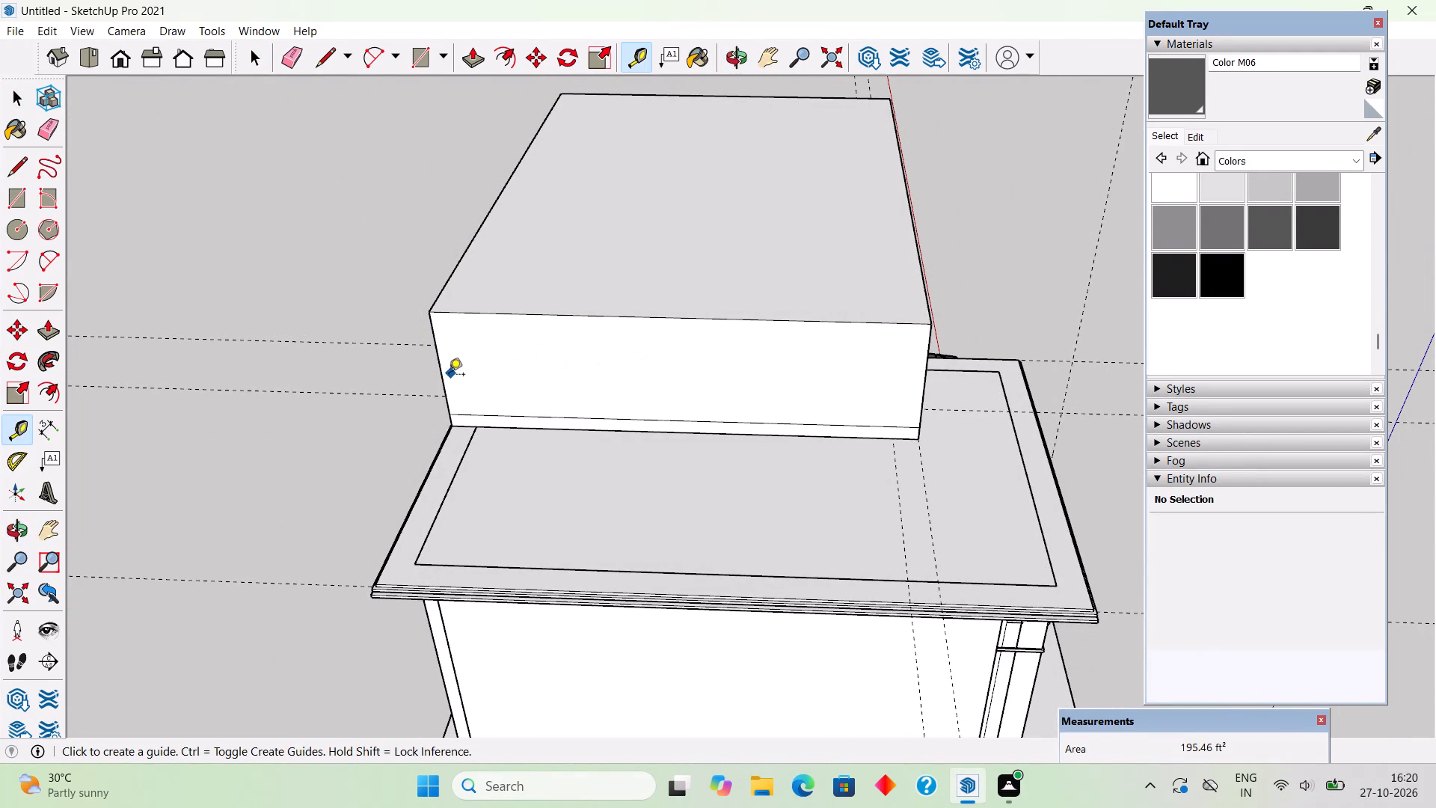
{"action": "left_click", "coordinate": [444, 381]}
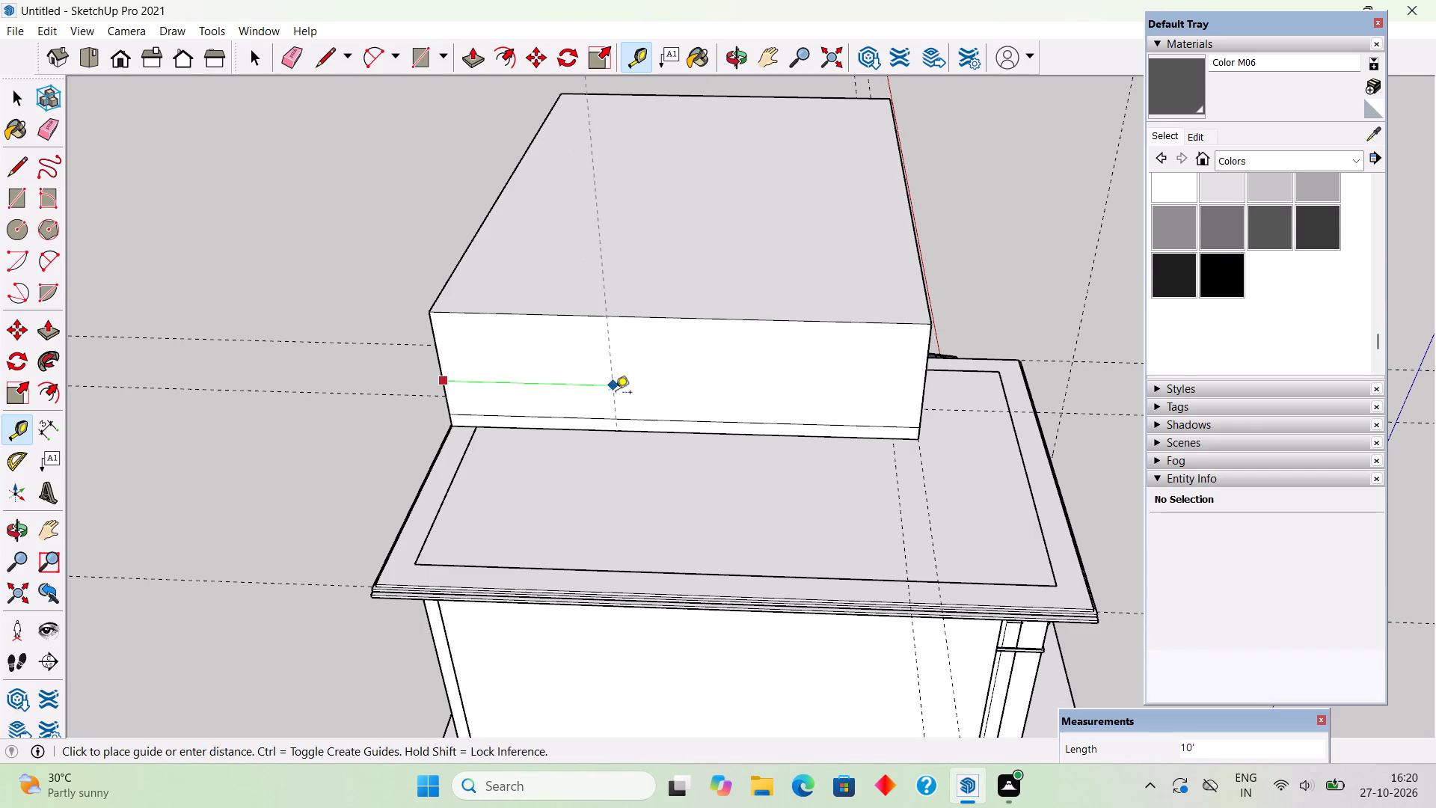
{"action": "left_click", "coordinate": [681, 430]}
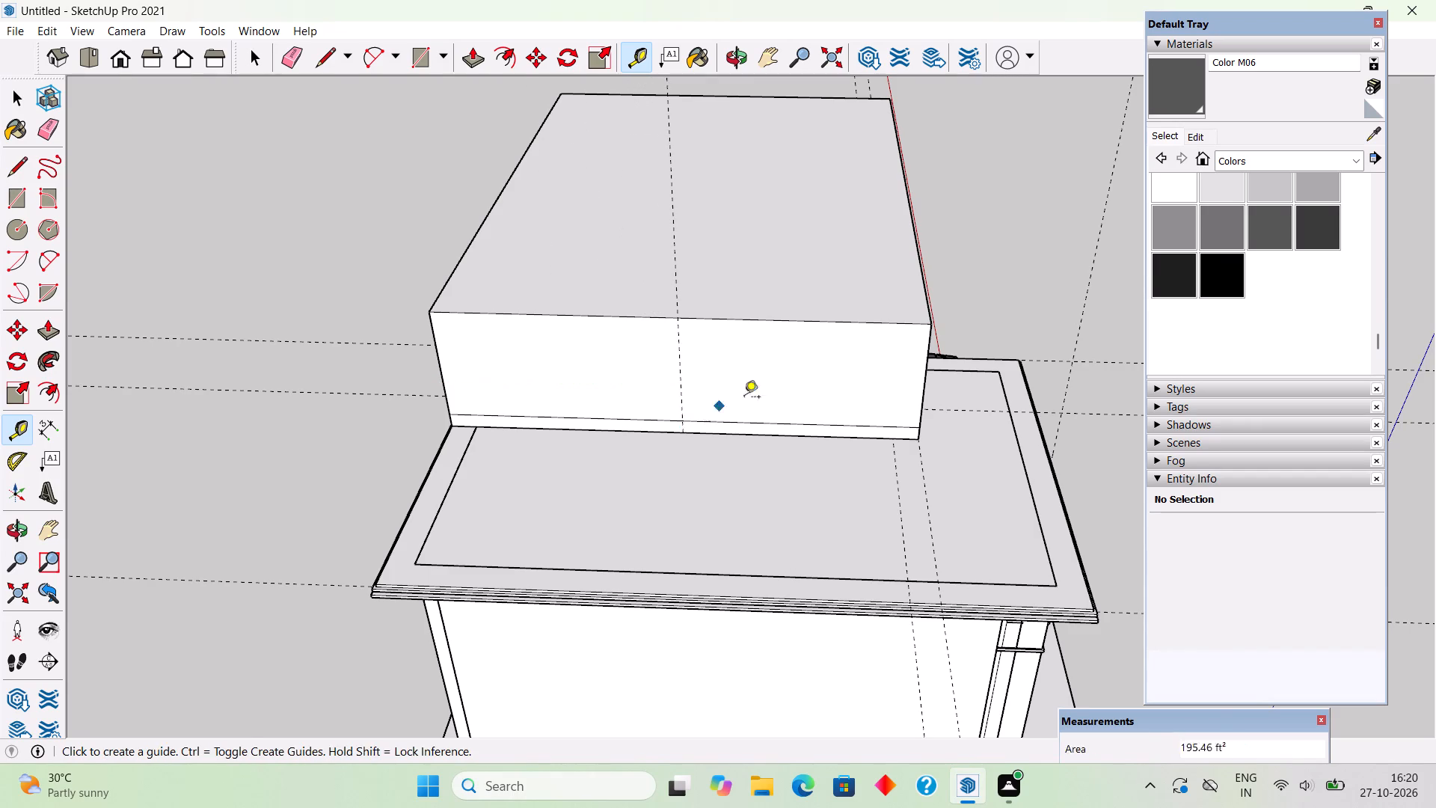
Place a vertical guide on the block's long front face, offset from its wing-side corner to the guide crossing at the bottom edge.
{"action": "middle_click_drag", "start_coordinate": [748, 373], "coordinate": [438, 434]}
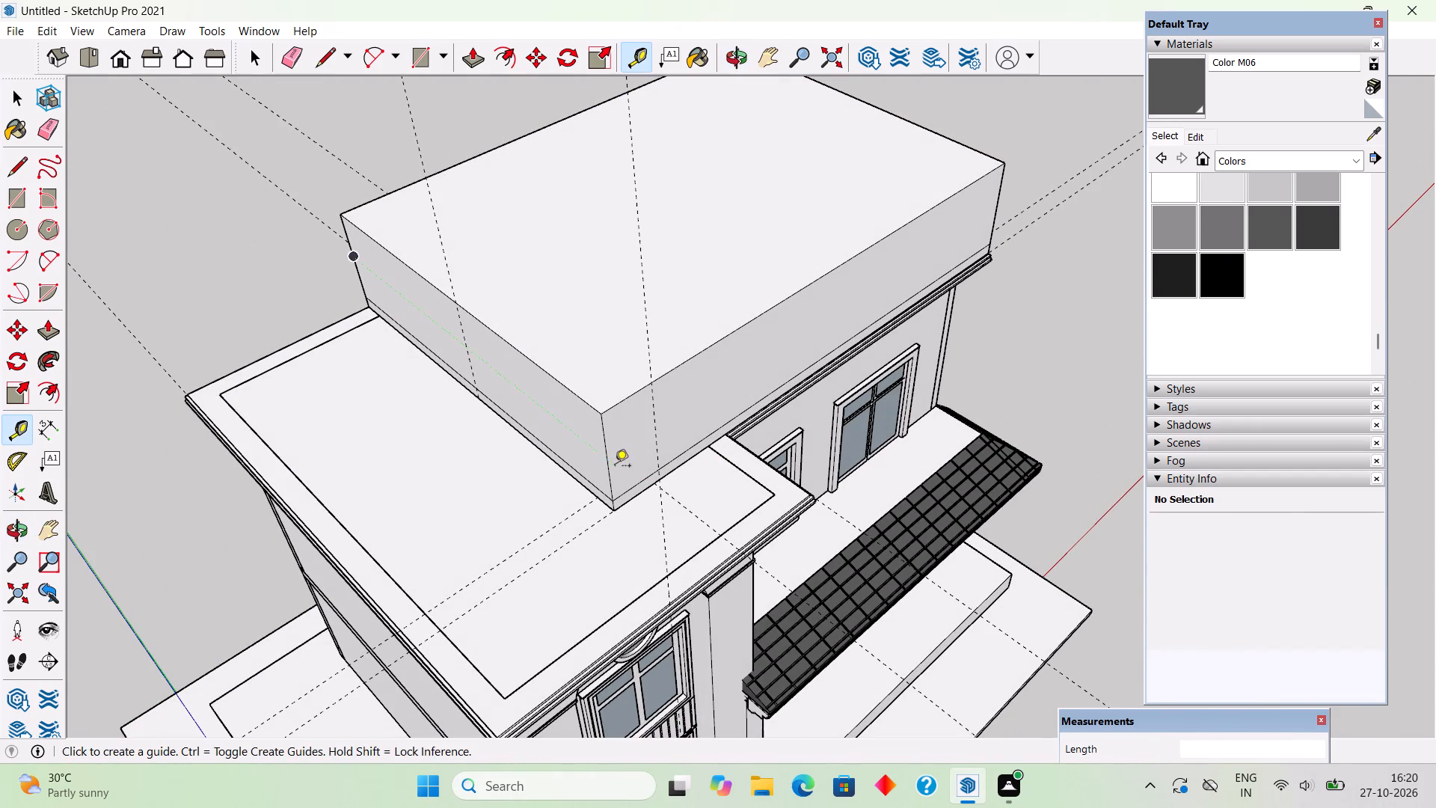
{"action": "left_click", "coordinate": [609, 459]}
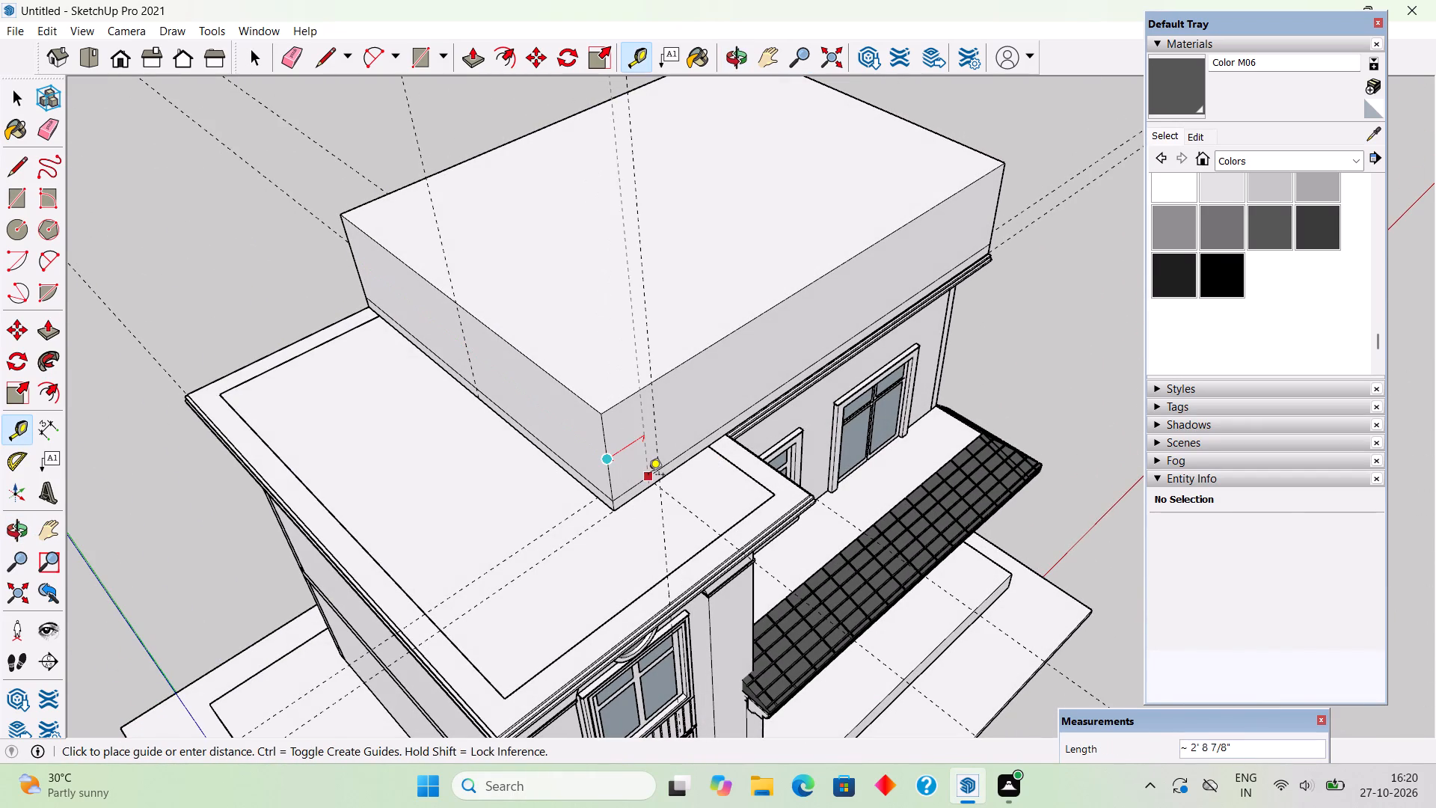
{"action": "scroll", "coordinate": [648, 488], "scroll_direction": "up", "scroll_amount": 10}
{"action": "left_click", "coordinate": [661, 479]}
Place a guide across the raised block's top face, about 3' 2" in from its wing-side edge, through the vertical guide on the front face.
{"action": "scroll", "coordinate": [661, 479], "scroll_direction": "down", "scroll_amount": 6}
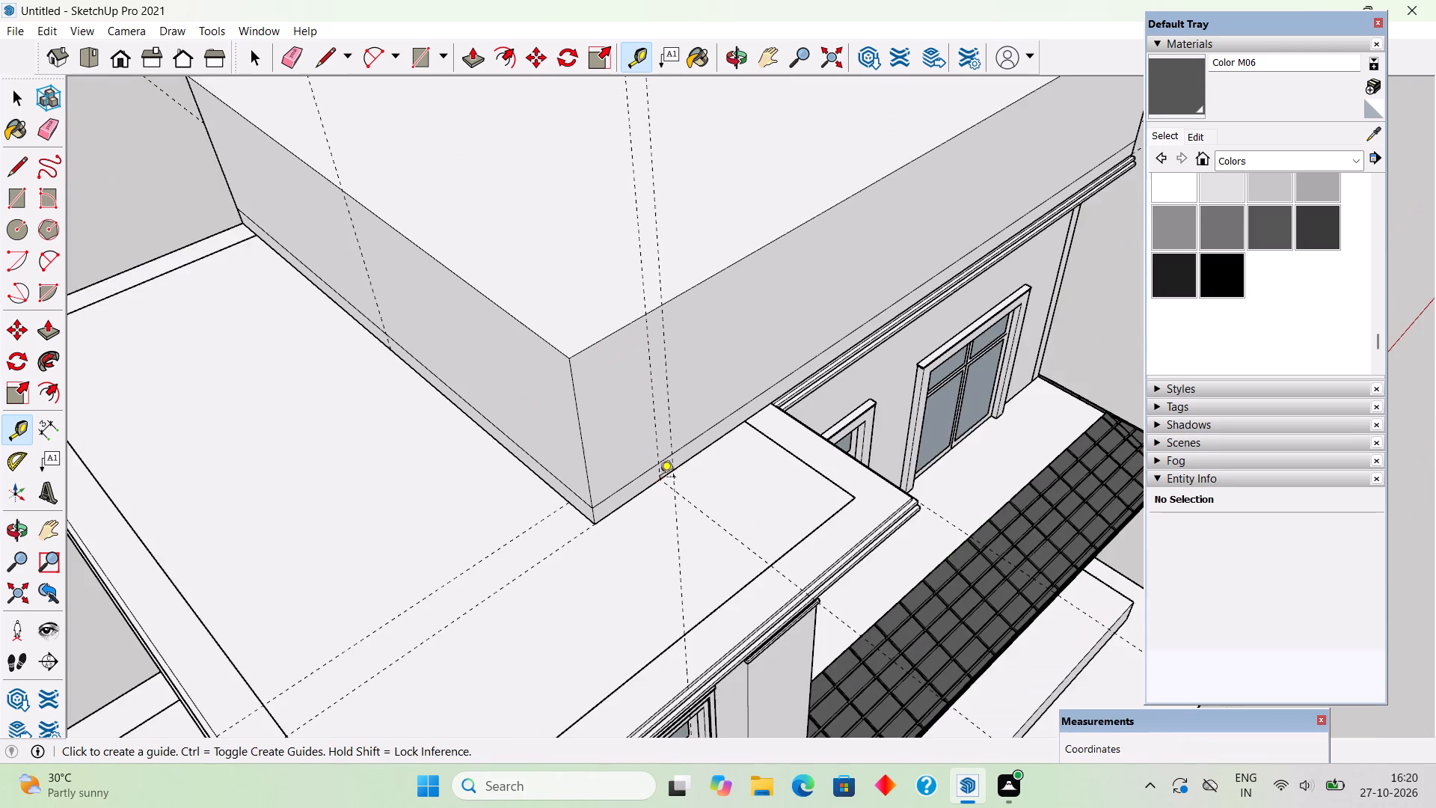
{"action": "scroll", "coordinate": [580, 424], "scroll_direction": "down", "scroll_amount": 5}
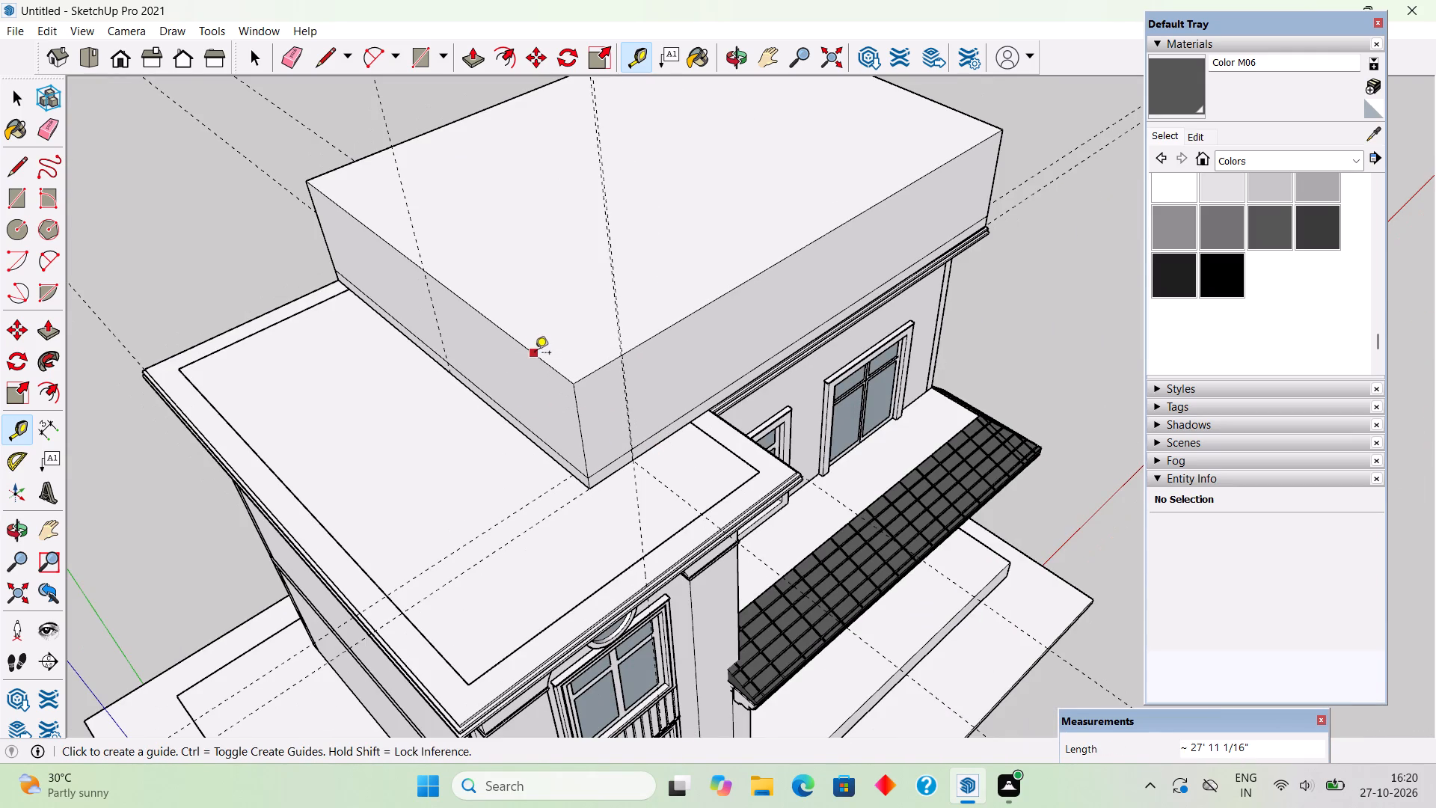
{"action": "left_click", "coordinate": [535, 354]}
{"action": "scroll", "coordinate": [617, 354], "scroll_direction": "up", "scroll_amount": 4}
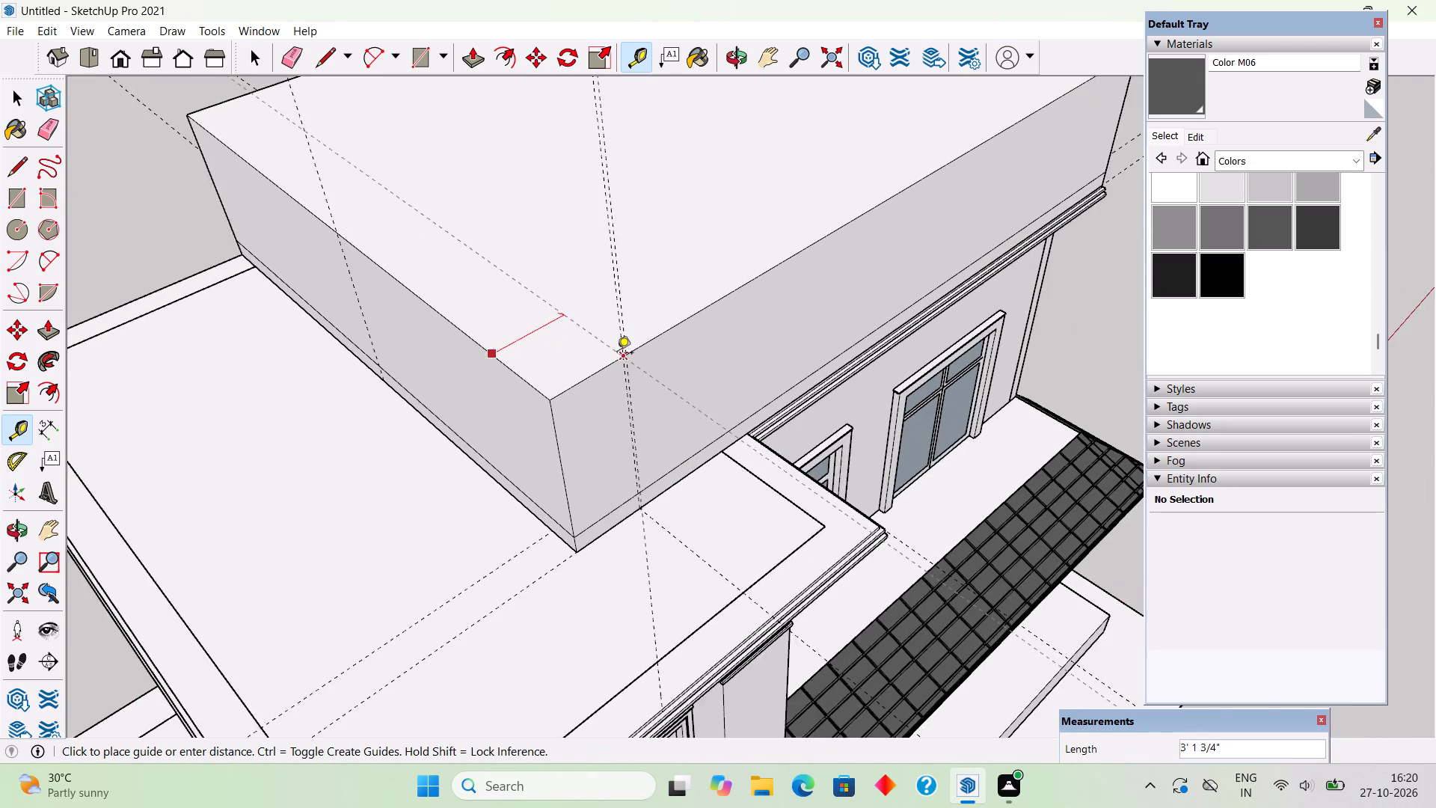
{"action": "scroll", "coordinate": [617, 354], "scroll_direction": "up", "scroll_amount": 3}
{"action": "left_click", "coordinate": [617, 354]}
{"action": "scroll", "coordinate": [617, 354], "scroll_direction": "down", "scroll_amount": 11}
{"action": "key", "text": "space"}
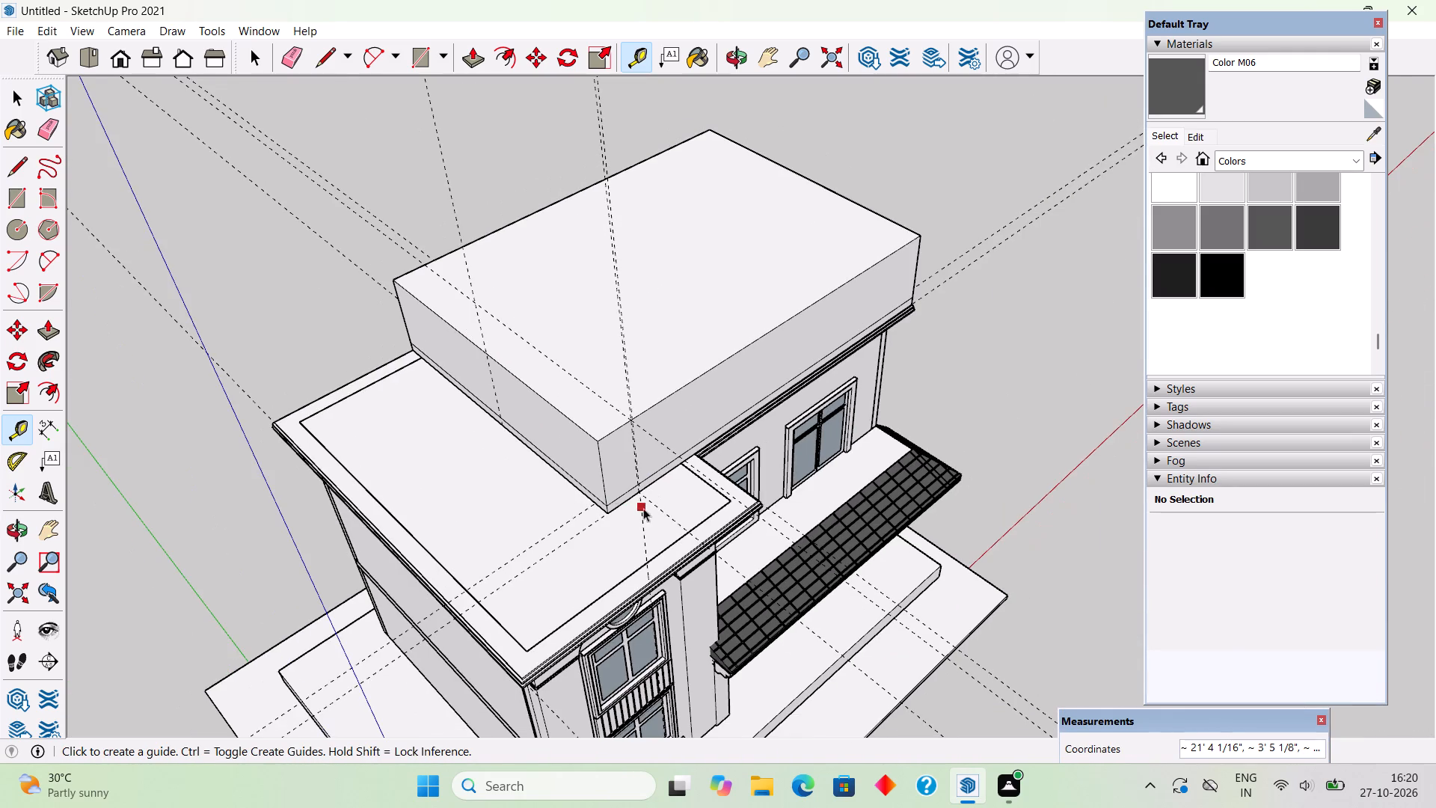
Draw two sloping lines on the block's wing-side end face, from its lower tier corners up to the centre guide at the top edge.
{"action": "middle_click_drag", "start_coordinate": [612, 446], "coordinate": [1005, 384]}
{"action": "middle_click_drag", "start_coordinate": [582, 485], "coordinate": [668, 474]}
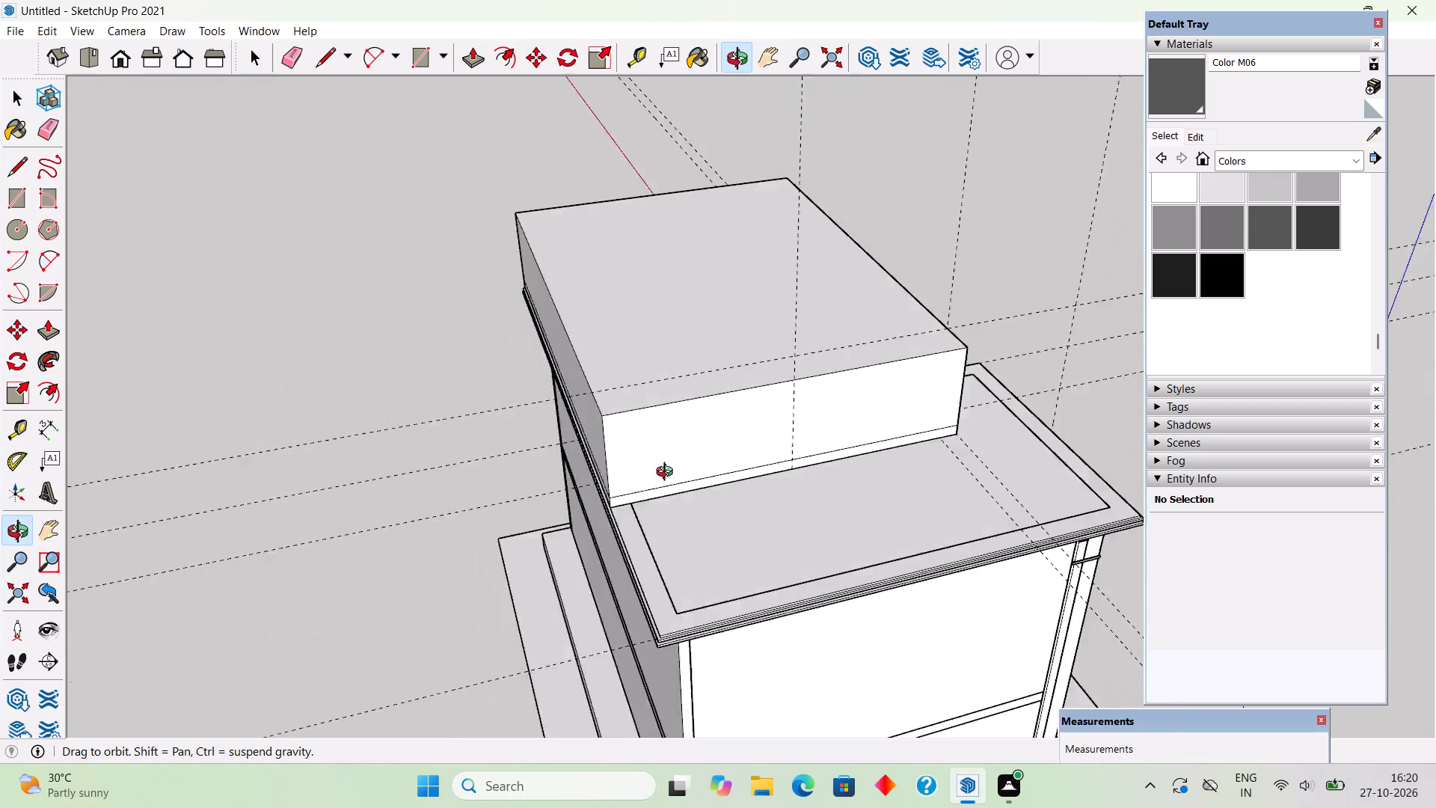
{"action": "middle_click_drag", "start_coordinate": [668, 474], "coordinate": [967, 420]}
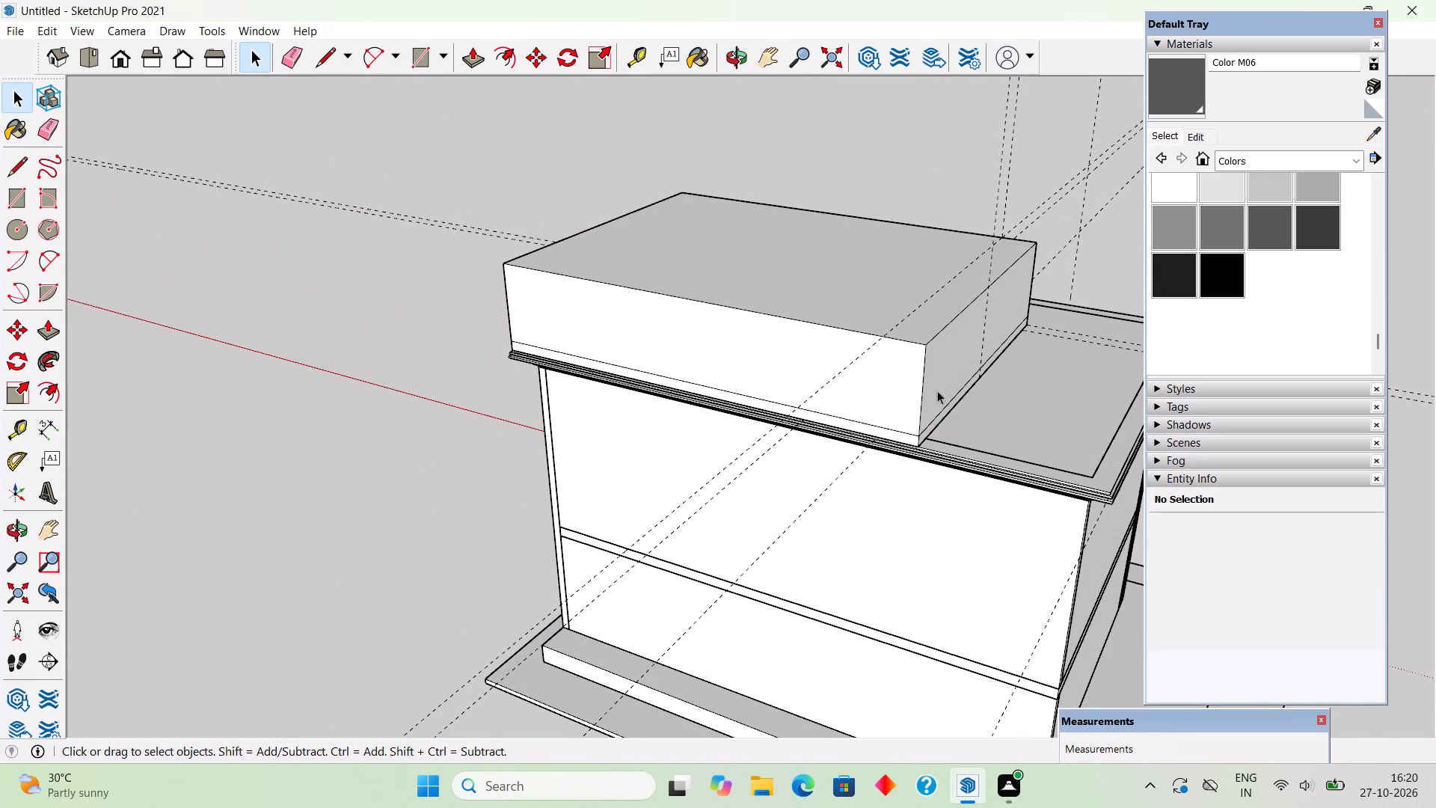
{"action": "middle_click_drag", "start_coordinate": [911, 352], "coordinate": [817, 298]}
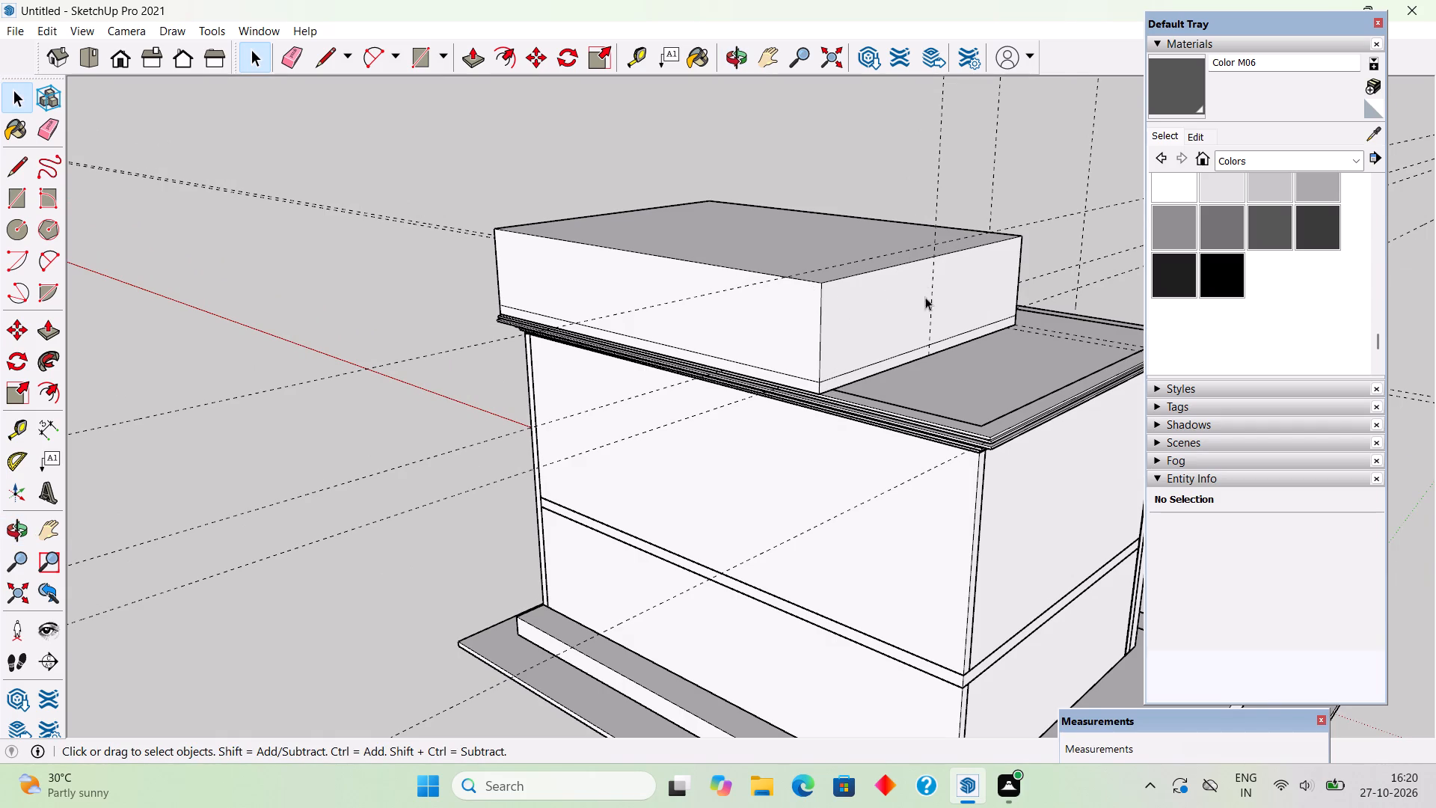
{"action": "middle_click_drag", "start_coordinate": [944, 328], "coordinate": [933, 435]}
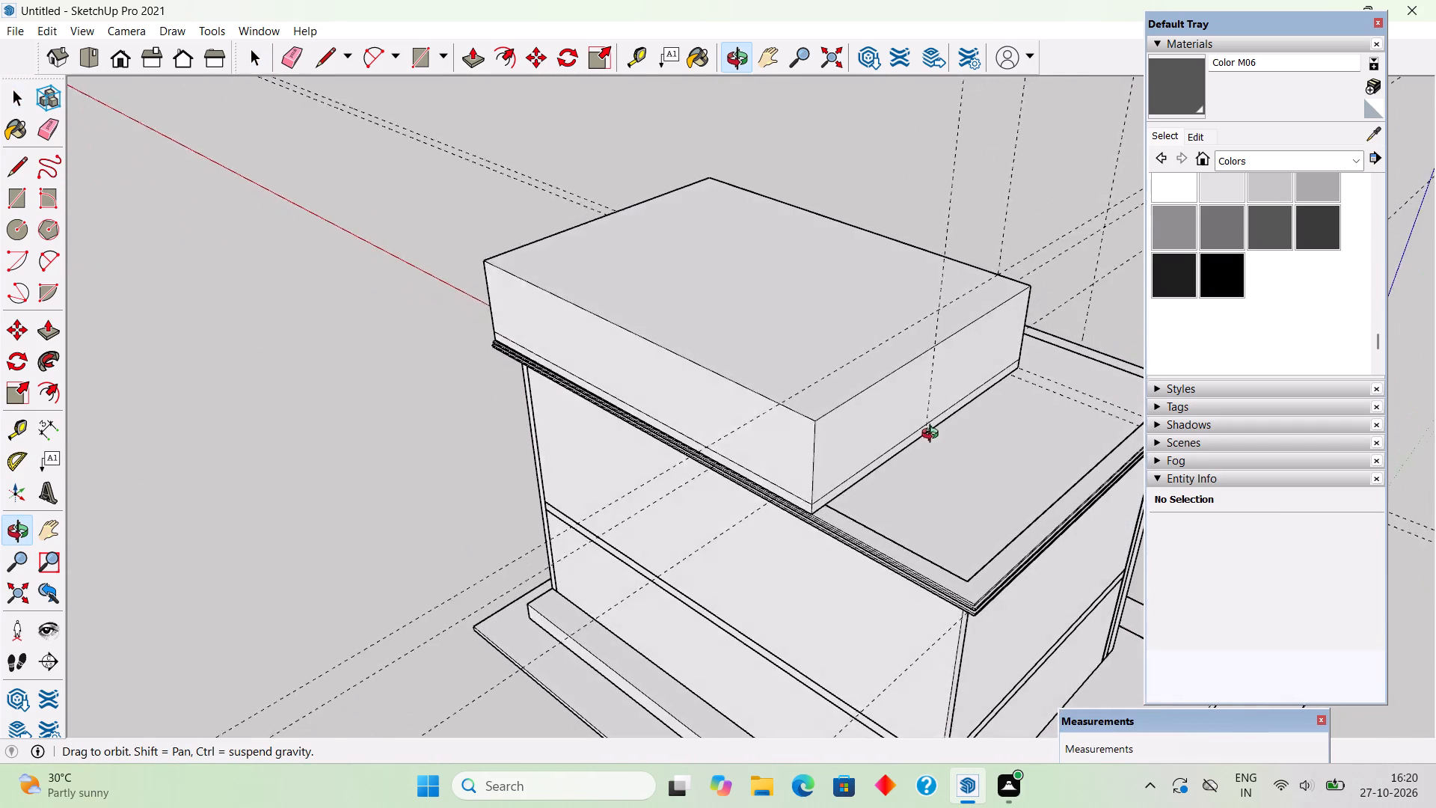
{"action": "middle_click_drag", "start_coordinate": [933, 435], "coordinate": [926, 389]}
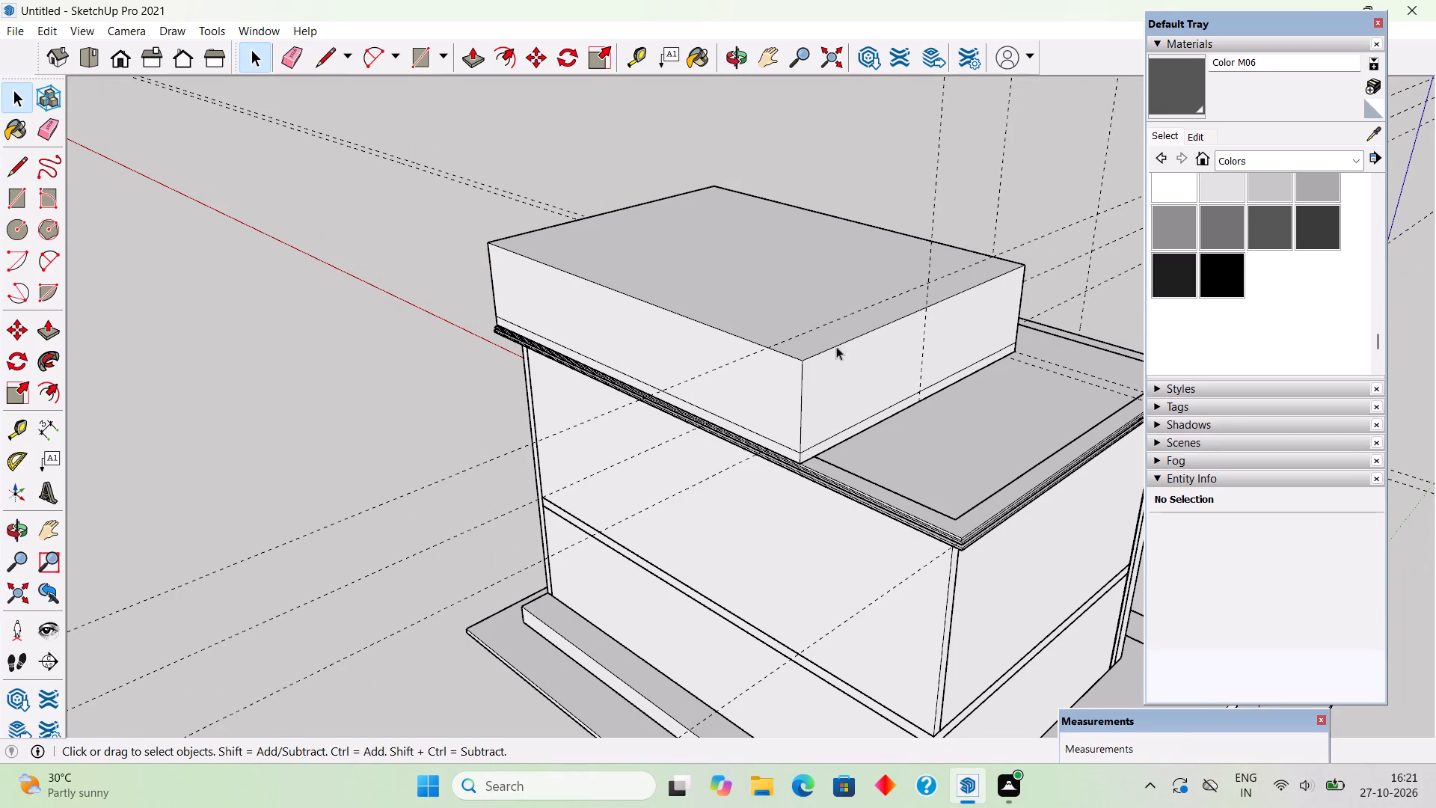
{"action": "key", "text": "l"}
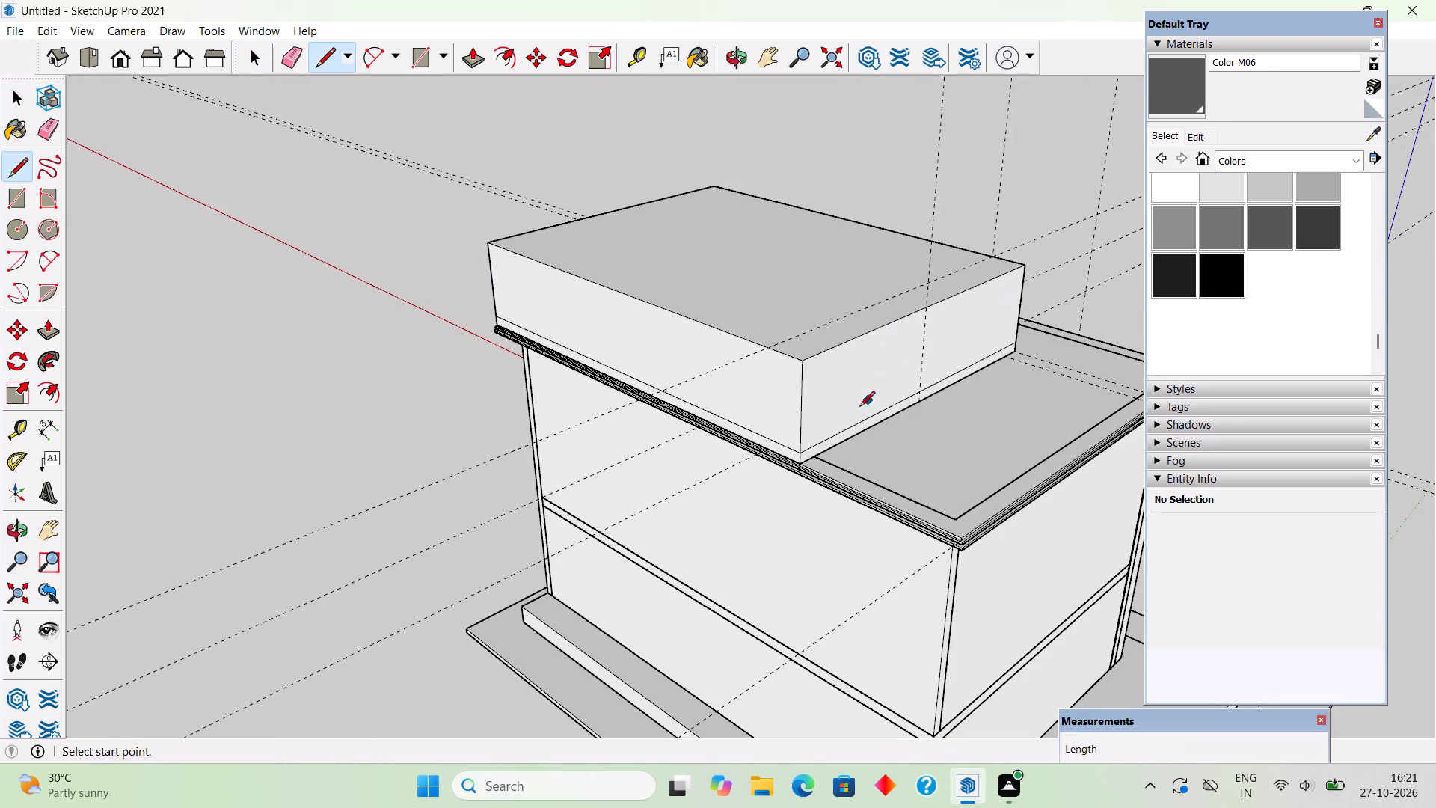
{"action": "left_click", "coordinate": [801, 447]}
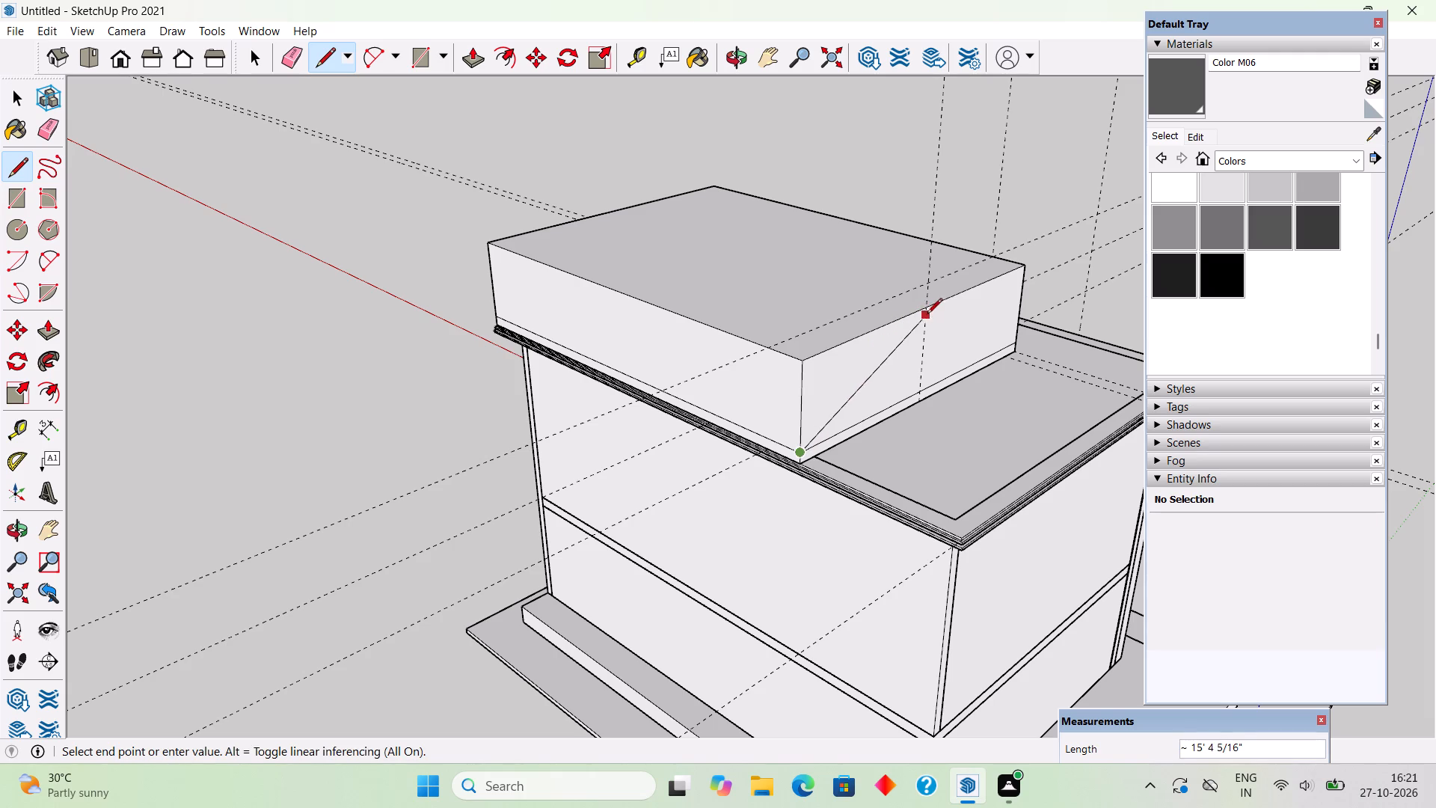
{"action": "left_click", "coordinate": [927, 311]}
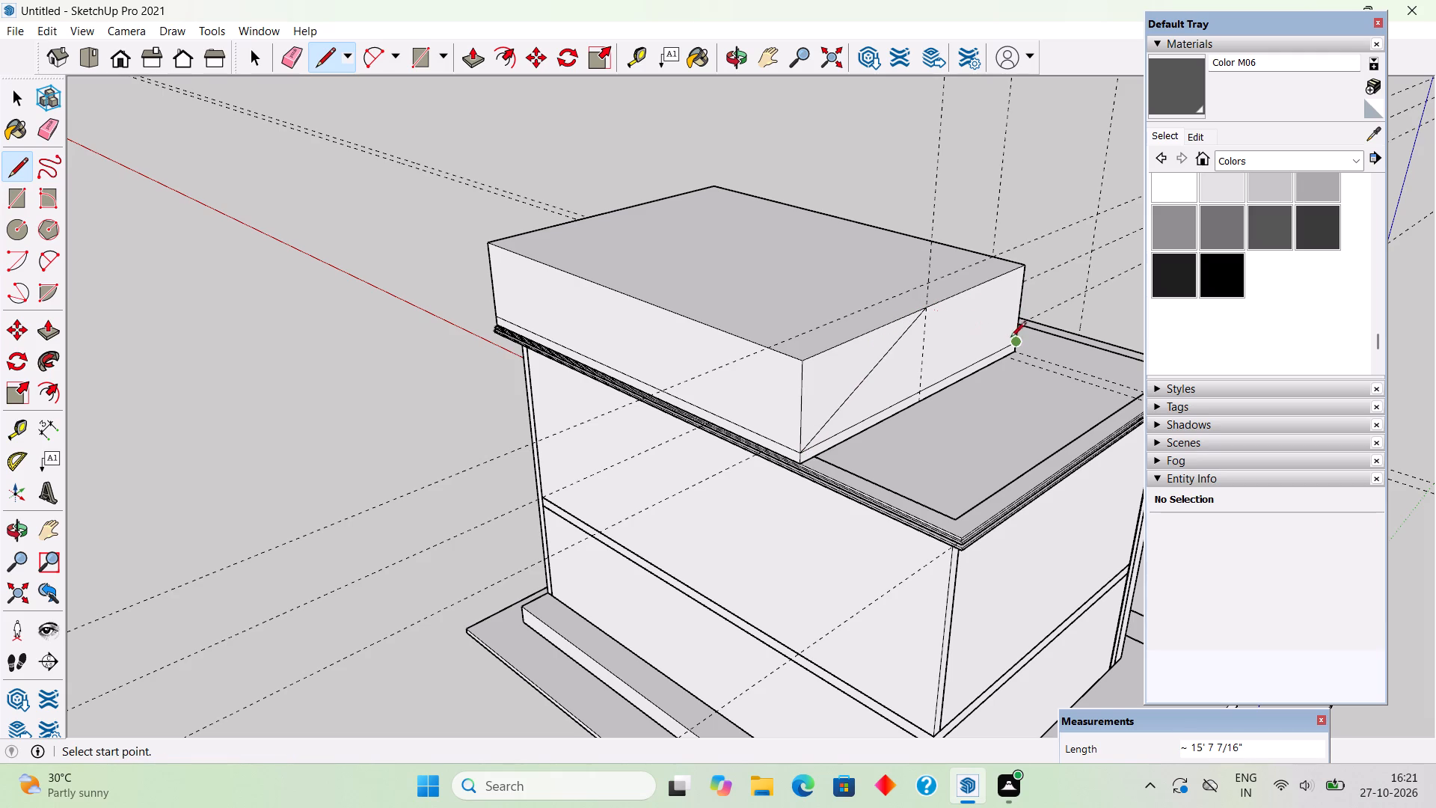
{"action": "left_click", "coordinate": [1016, 340]}
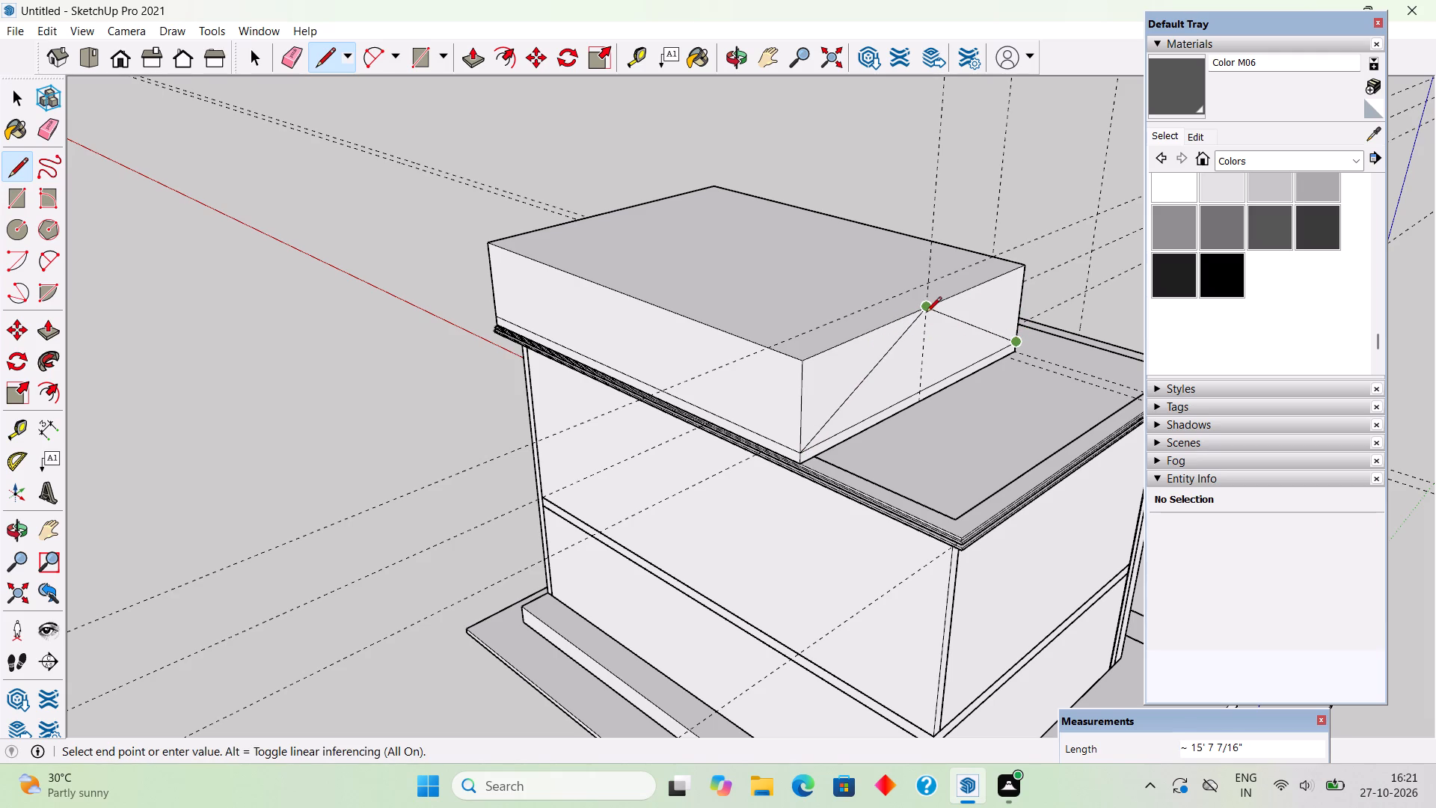
{"action": "left_click", "coordinate": [927, 313]}
{"action": "key", "text": "space"}
Cut away both triangular corners above the sloping lines along the block's full length, about 37' 6", with Push/Pull.
{"action": "left_click", "coordinate": [859, 367]}
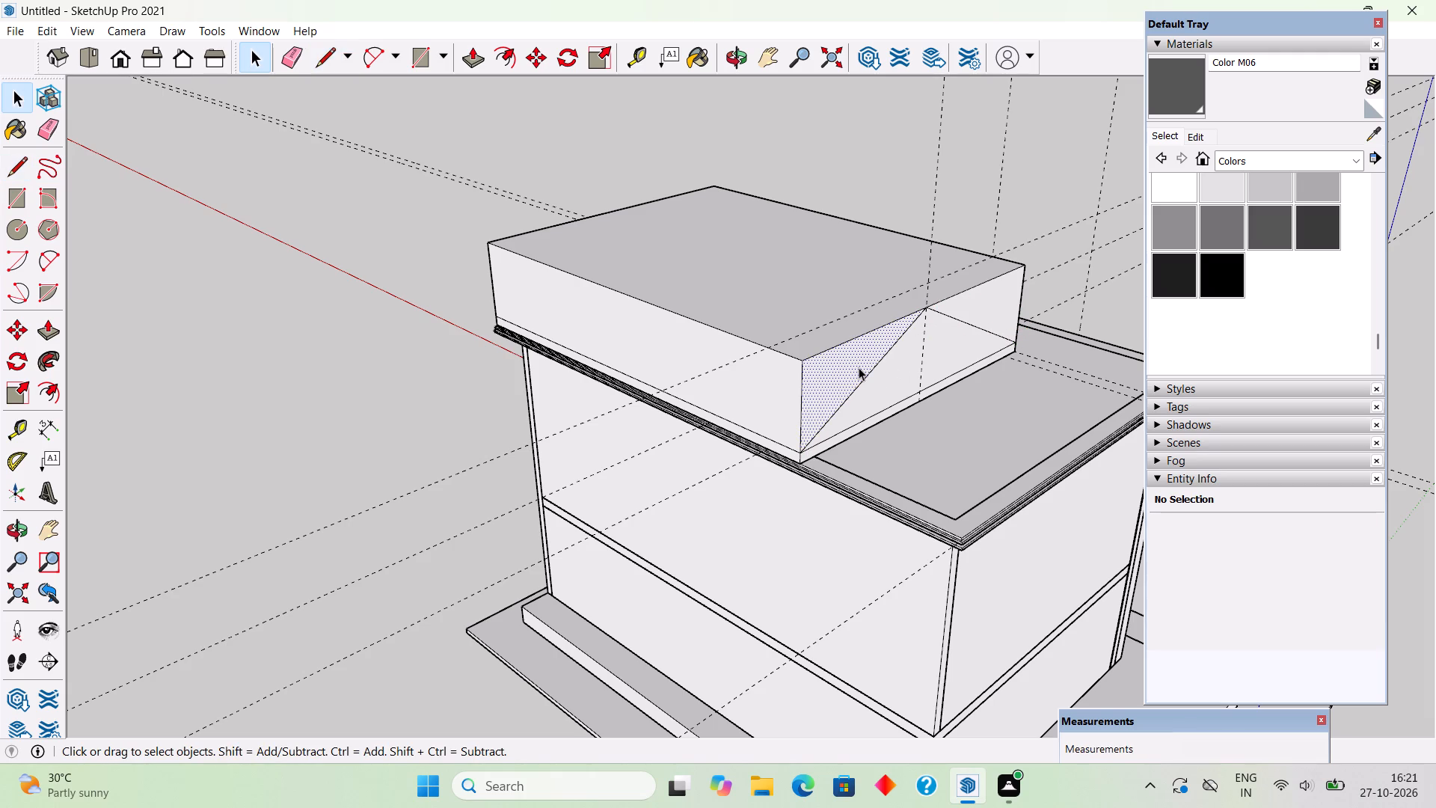
{"action": "key", "text": "p"}
{"action": "left_click_drag", "start_coordinate": [859, 367], "coordinate": [518, 223]}
{"action": "left_click", "coordinate": [964, 301]}
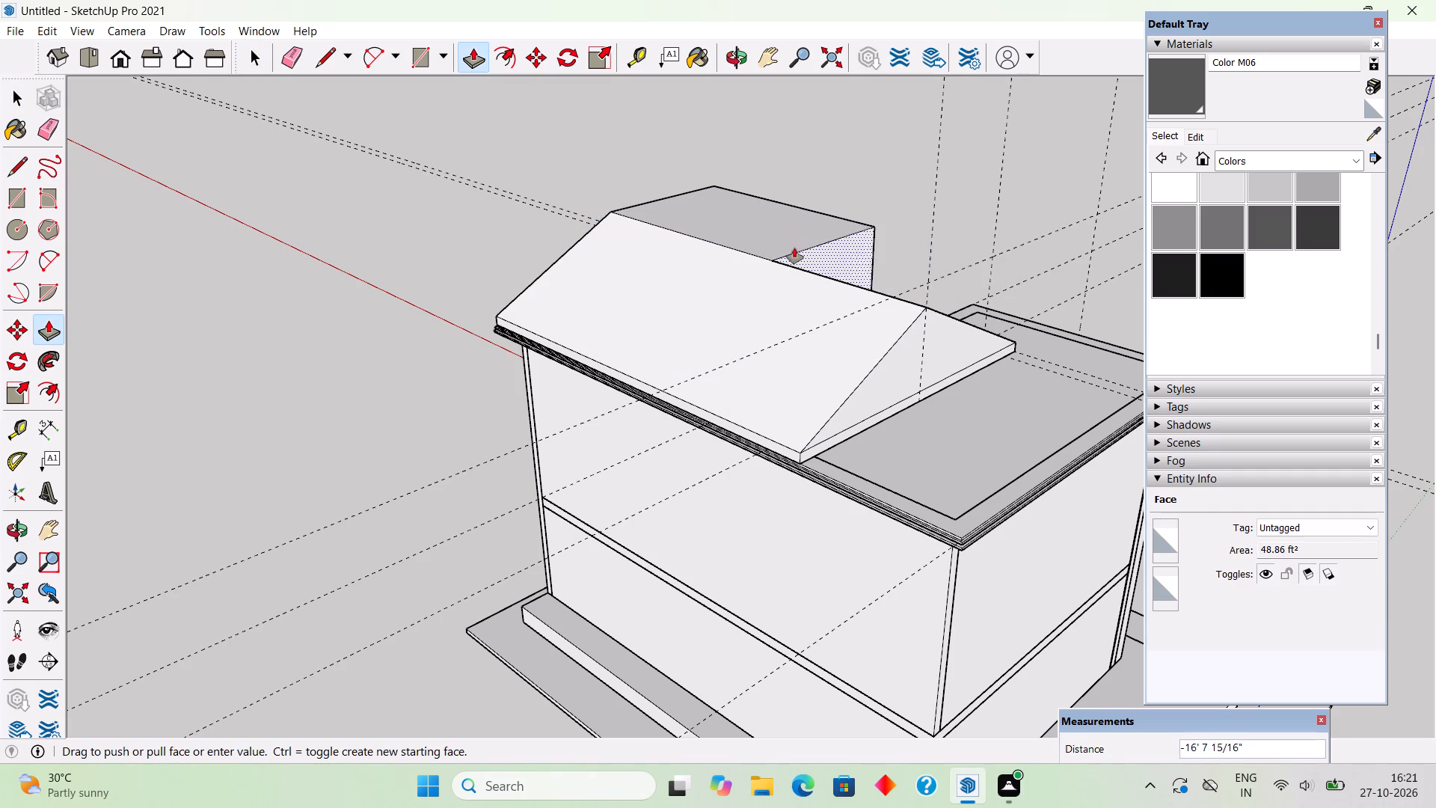
{"action": "left_click", "coordinate": [664, 189]}
{"action": "left_click_drag", "start_coordinate": [677, 202], "coordinate": [657, 200]}
{"action": "key", "text": "space"}
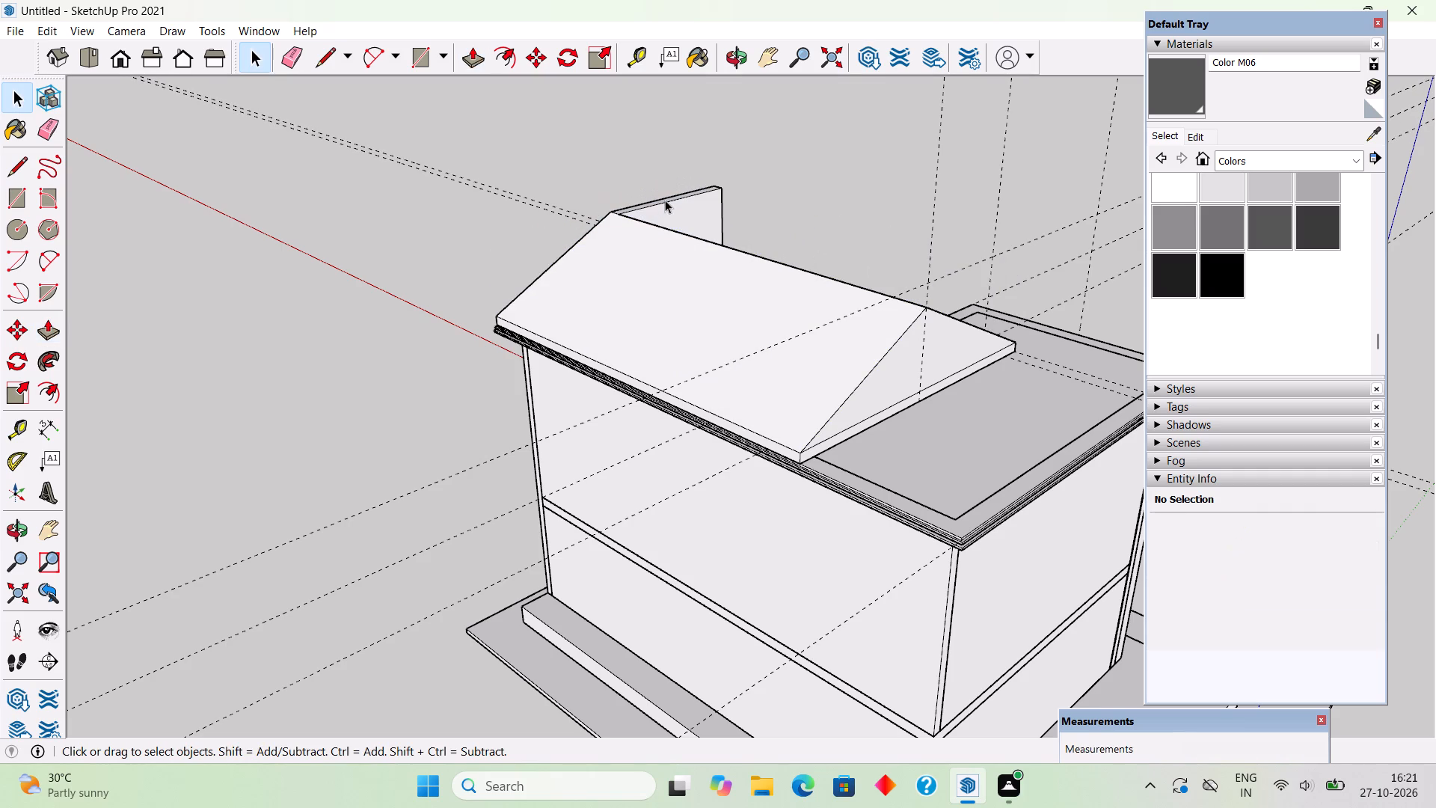
{"action": "key", "text": "ctrl+z"}
{"action": "key", "text": "p"}
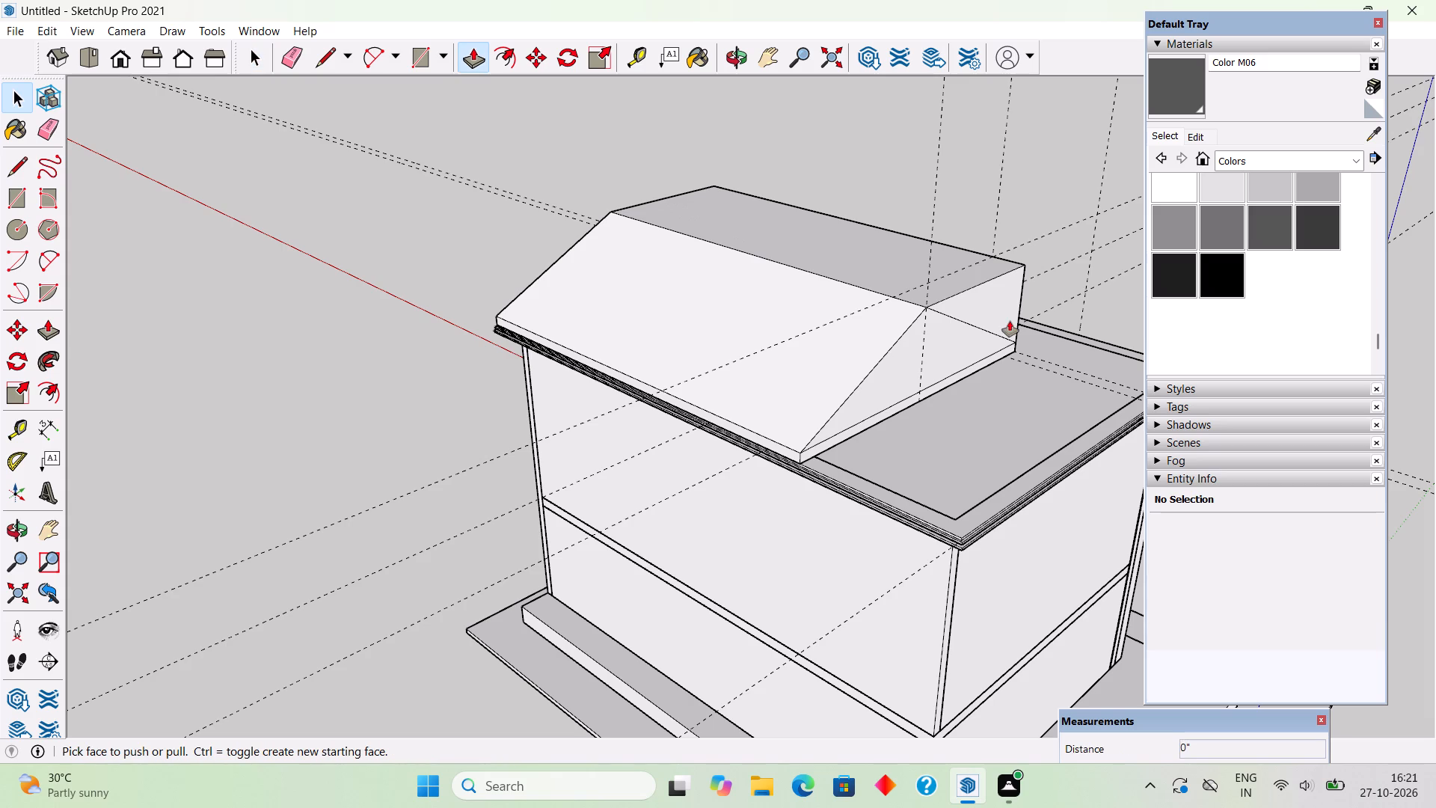
{"action": "left_click_drag", "start_coordinate": [997, 307], "coordinate": [688, 187]}
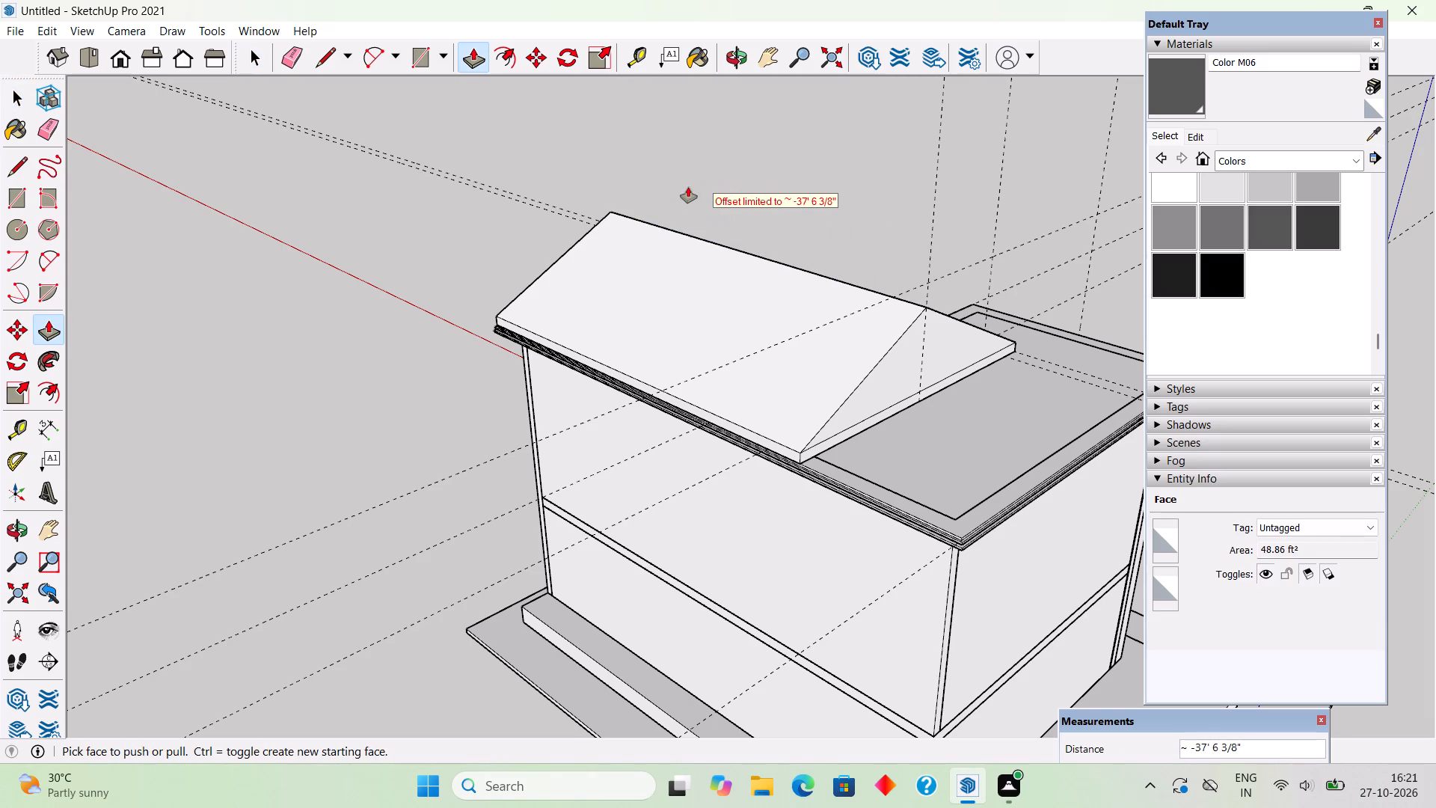
{"action": "key", "text": "space"}
Draw two hip lines from the roof's wing-side eave corners to the point where the cross guide meets the ridge.
{"action": "middle_click_drag", "start_coordinate": [785, 296], "coordinate": [845, 379]}
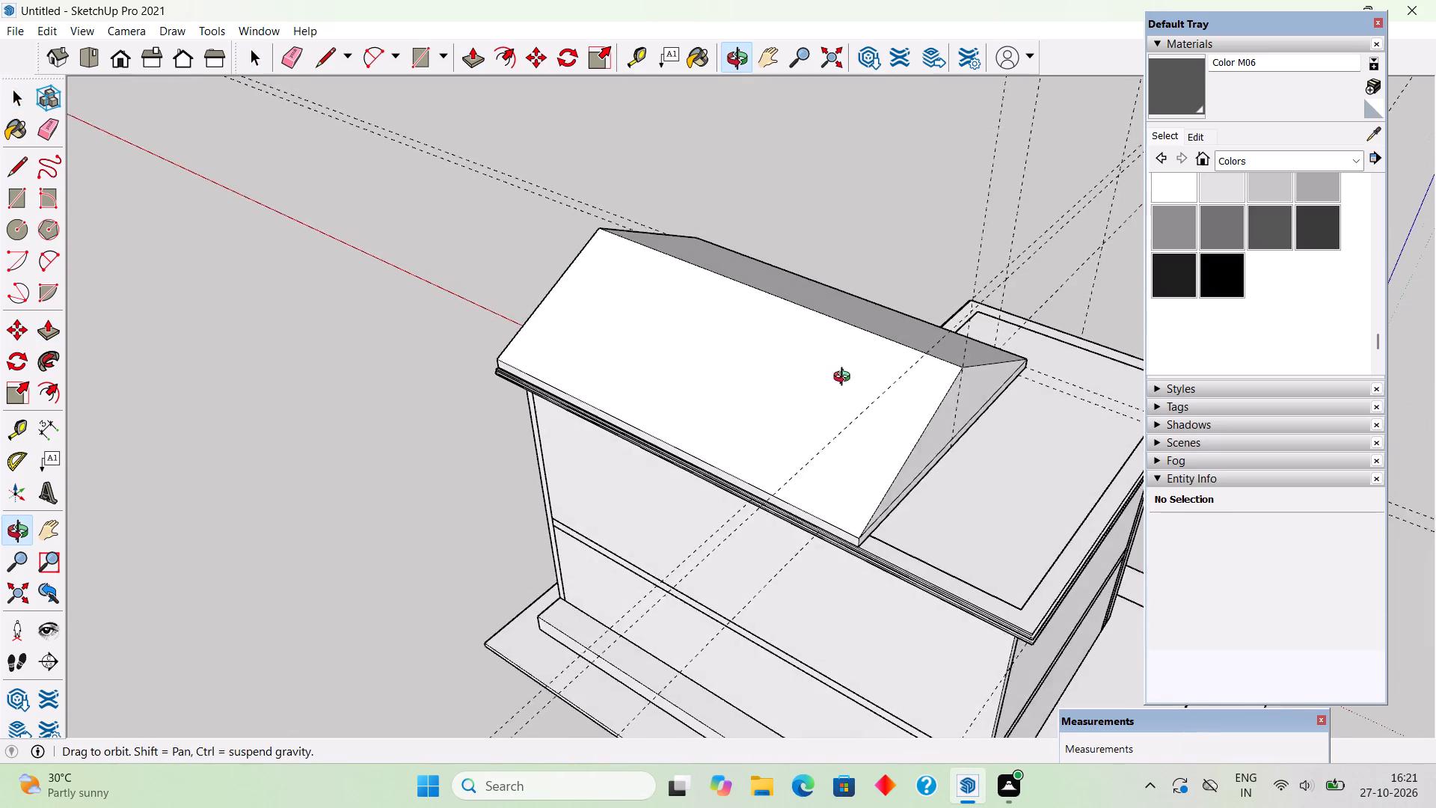
{"action": "middle_click_drag", "start_coordinate": [845, 379], "coordinate": [859, 382]}
{"action": "scroll", "coordinate": [886, 533], "scroll_direction": "up", "scroll_amount": 4}
{"action": "key", "text": "l"}
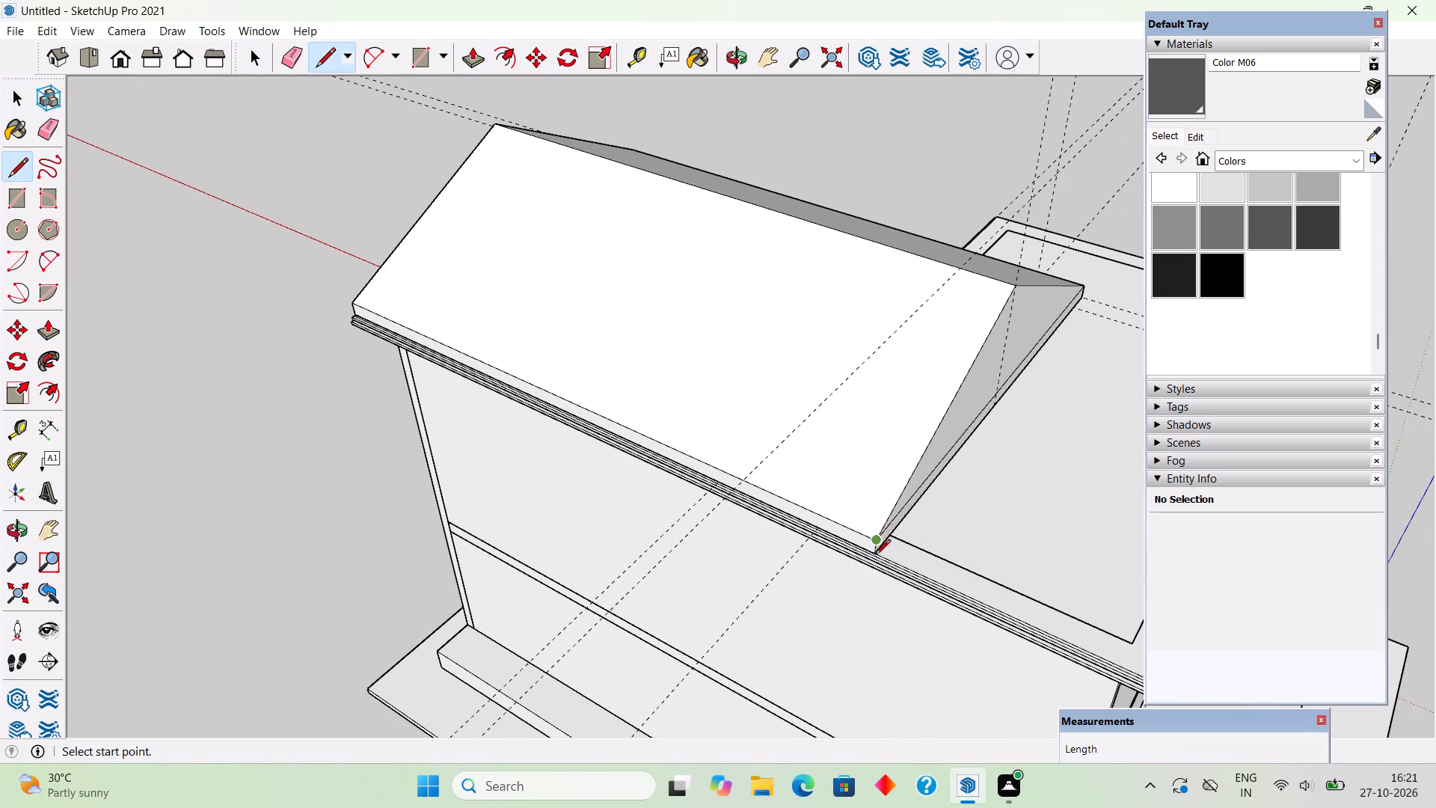
{"action": "left_click", "coordinate": [877, 537]}
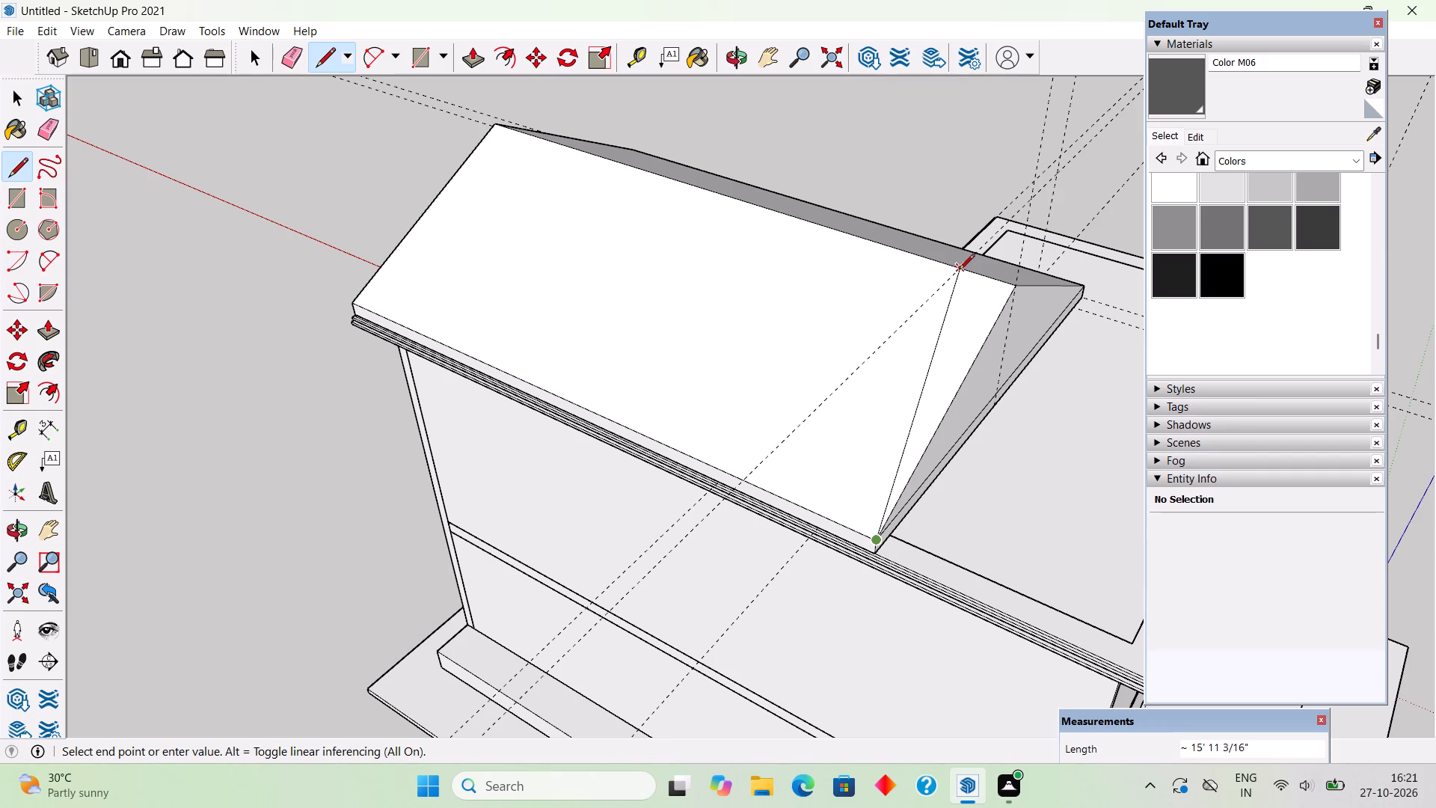
{"action": "left_click", "coordinate": [959, 271]}
{"action": "middle_click_drag", "start_coordinate": [995, 275], "coordinate": [638, 299]}
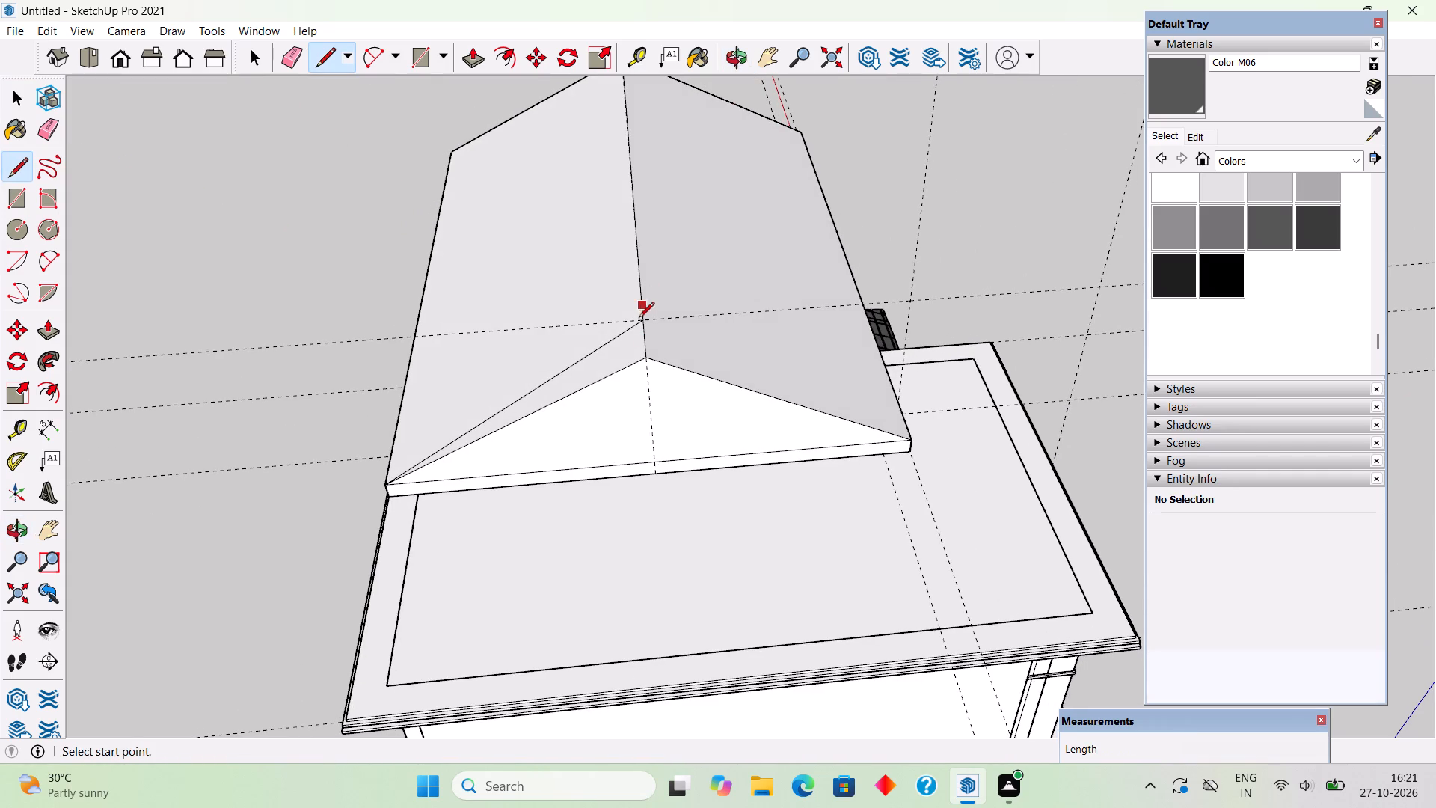
{"action": "left_click", "coordinate": [642, 322]}
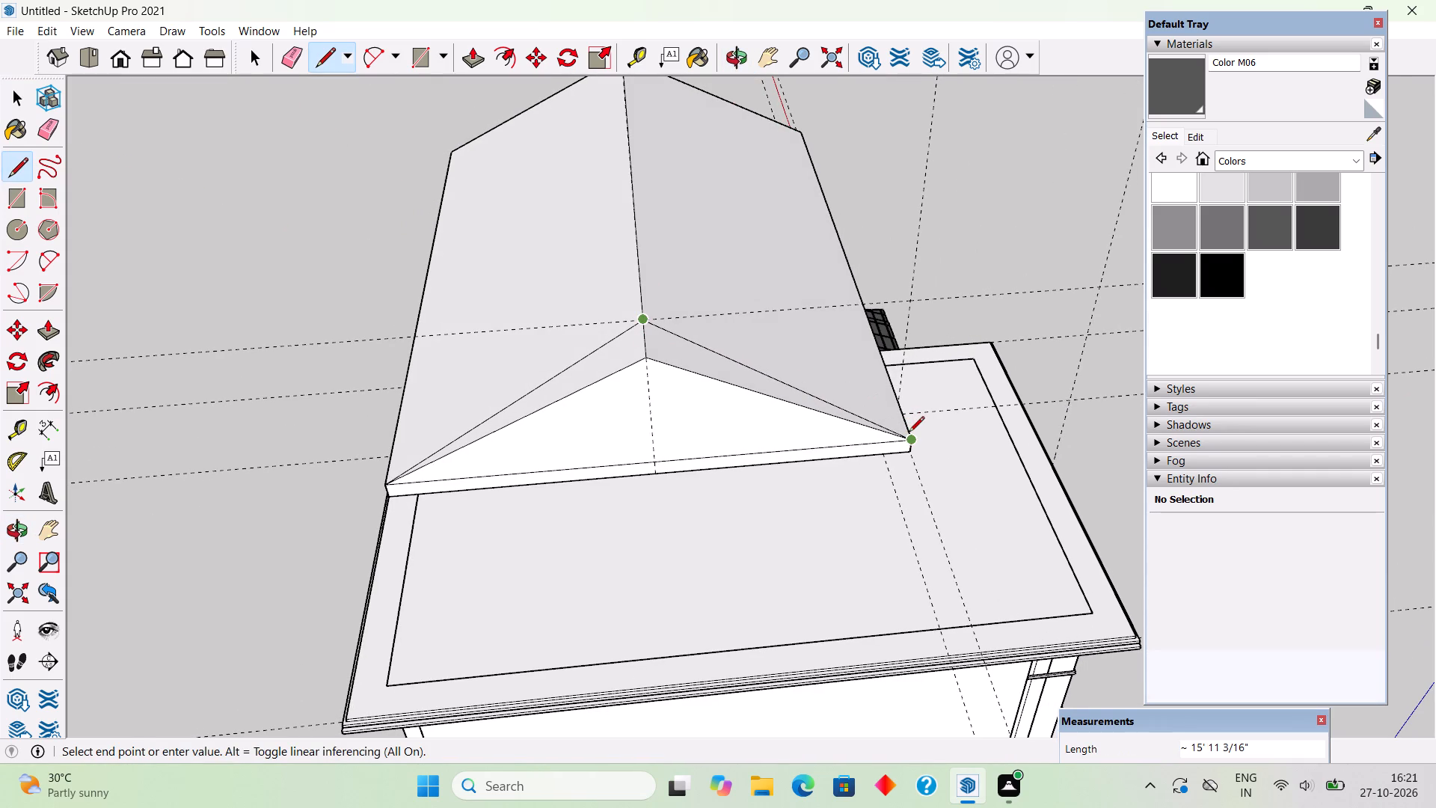
{"action": "left_click", "coordinate": [909, 433]}
{"action": "middle_click_drag", "start_coordinate": [601, 414], "coordinate": [897, 426]}
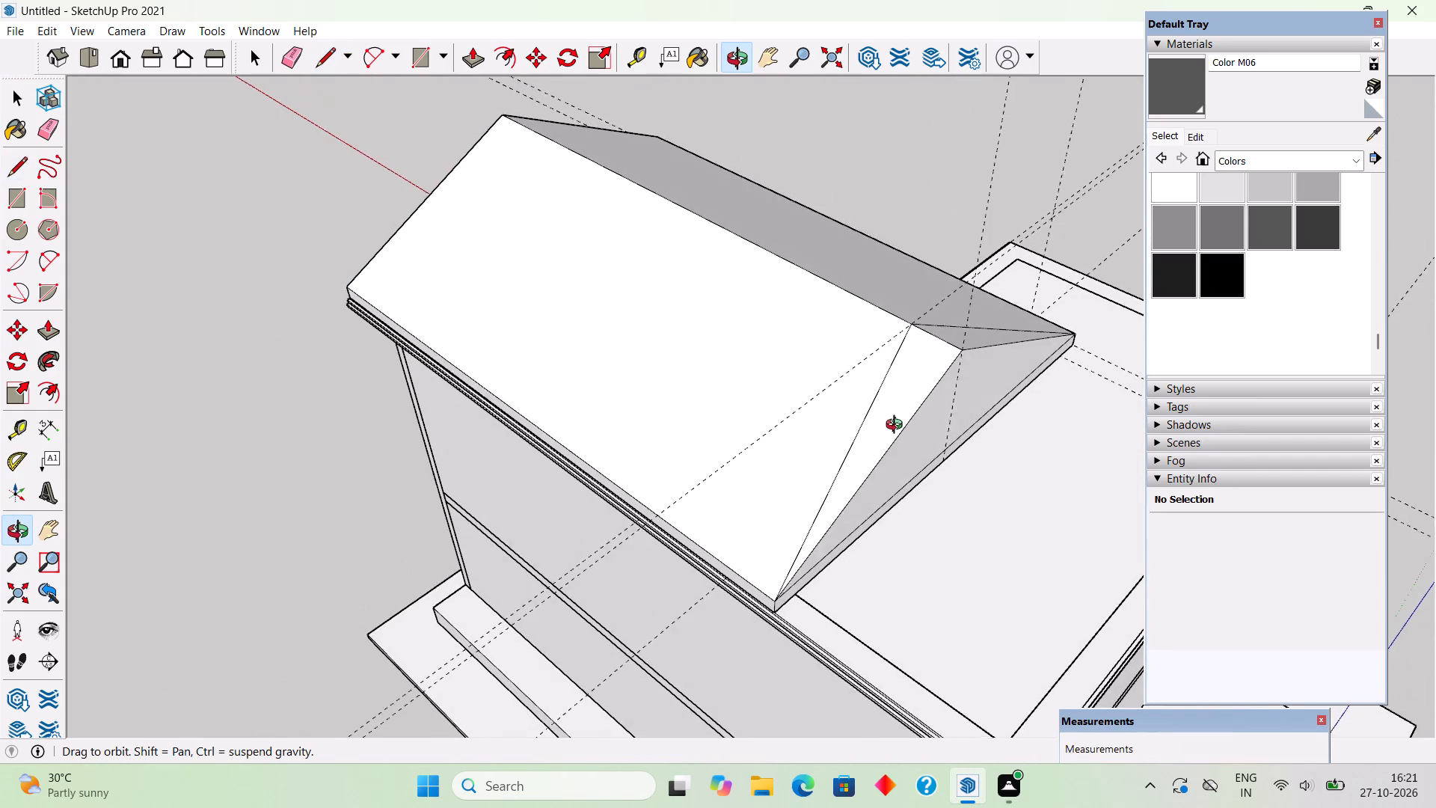
{"action": "middle_click_drag", "start_coordinate": [897, 426], "coordinate": [899, 426]}
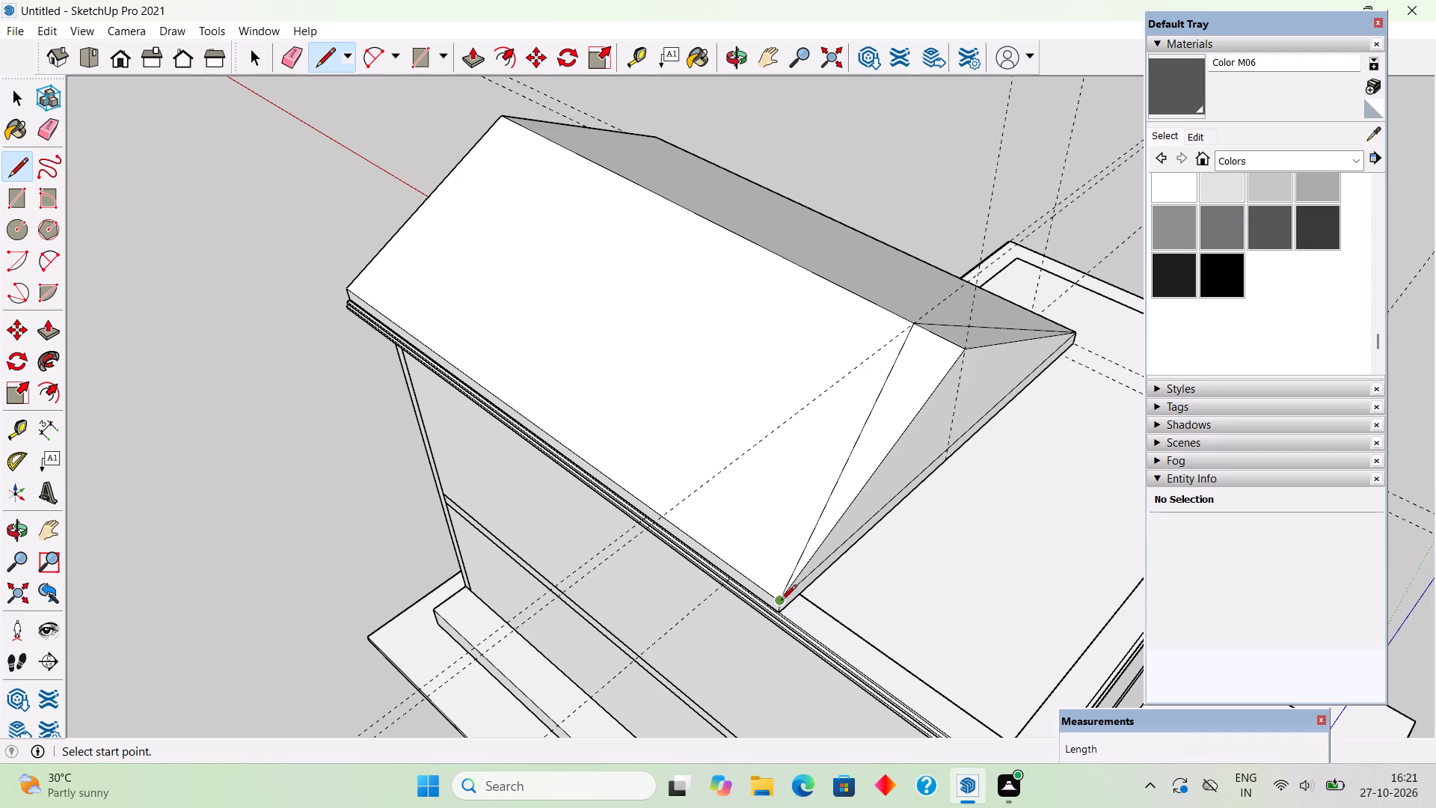
Delete the two old gable edges and the ridge segment beyond the hip point to form a single sloping hip face.
{"action": "key", "text": "space"}
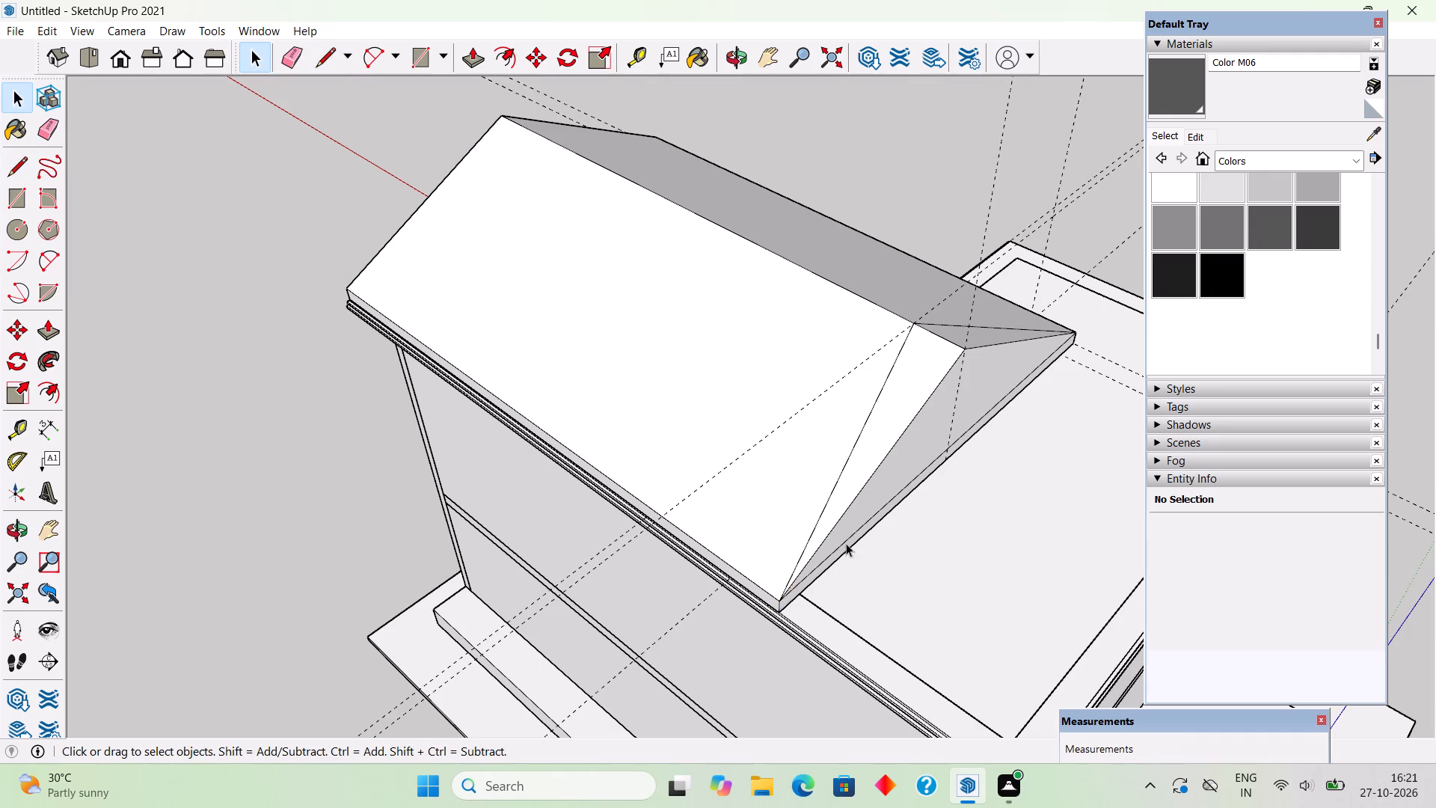
{"action": "left_click", "coordinate": [847, 509]}
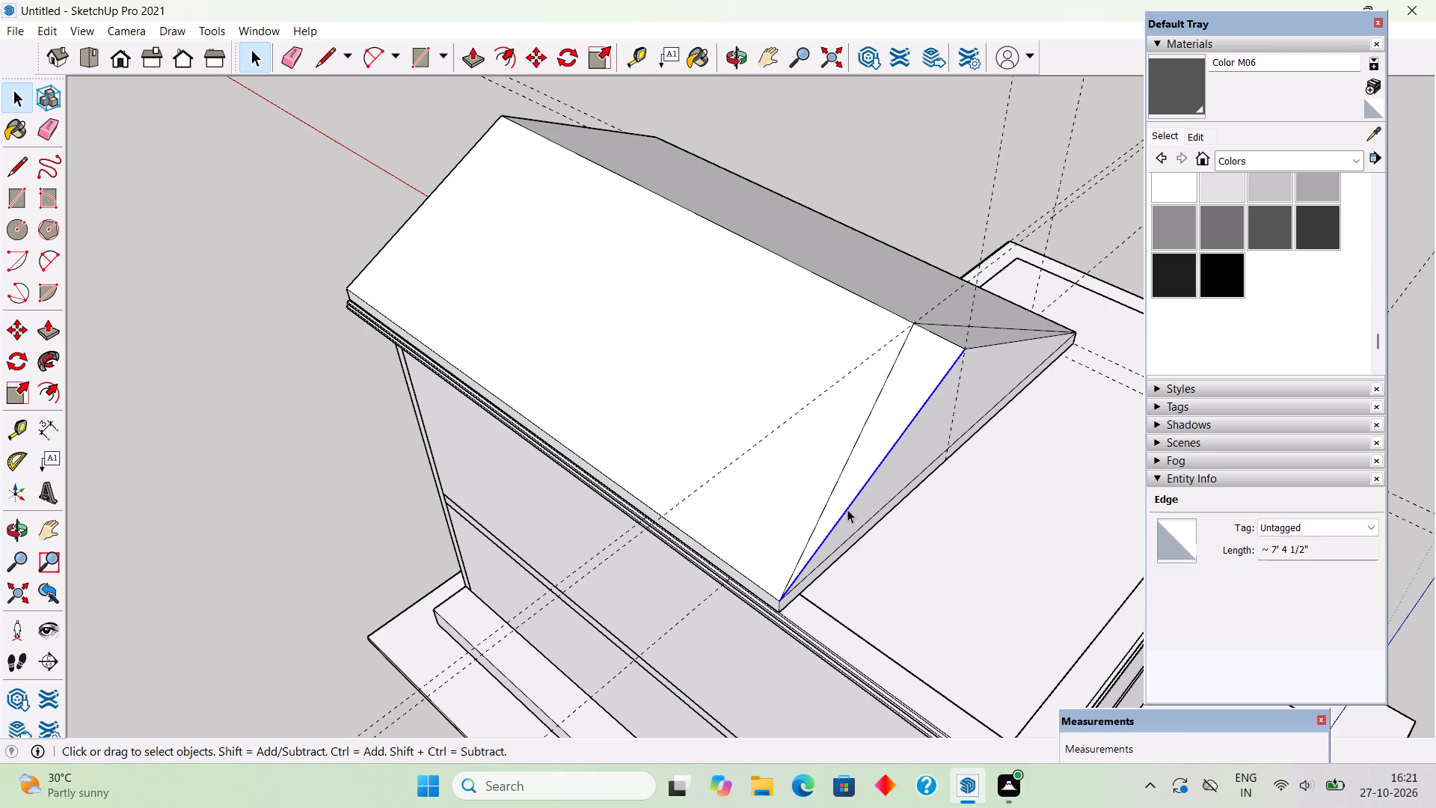
{"action": "key", "text": "Delete"}
{"action": "left_click", "coordinate": [959, 343]}
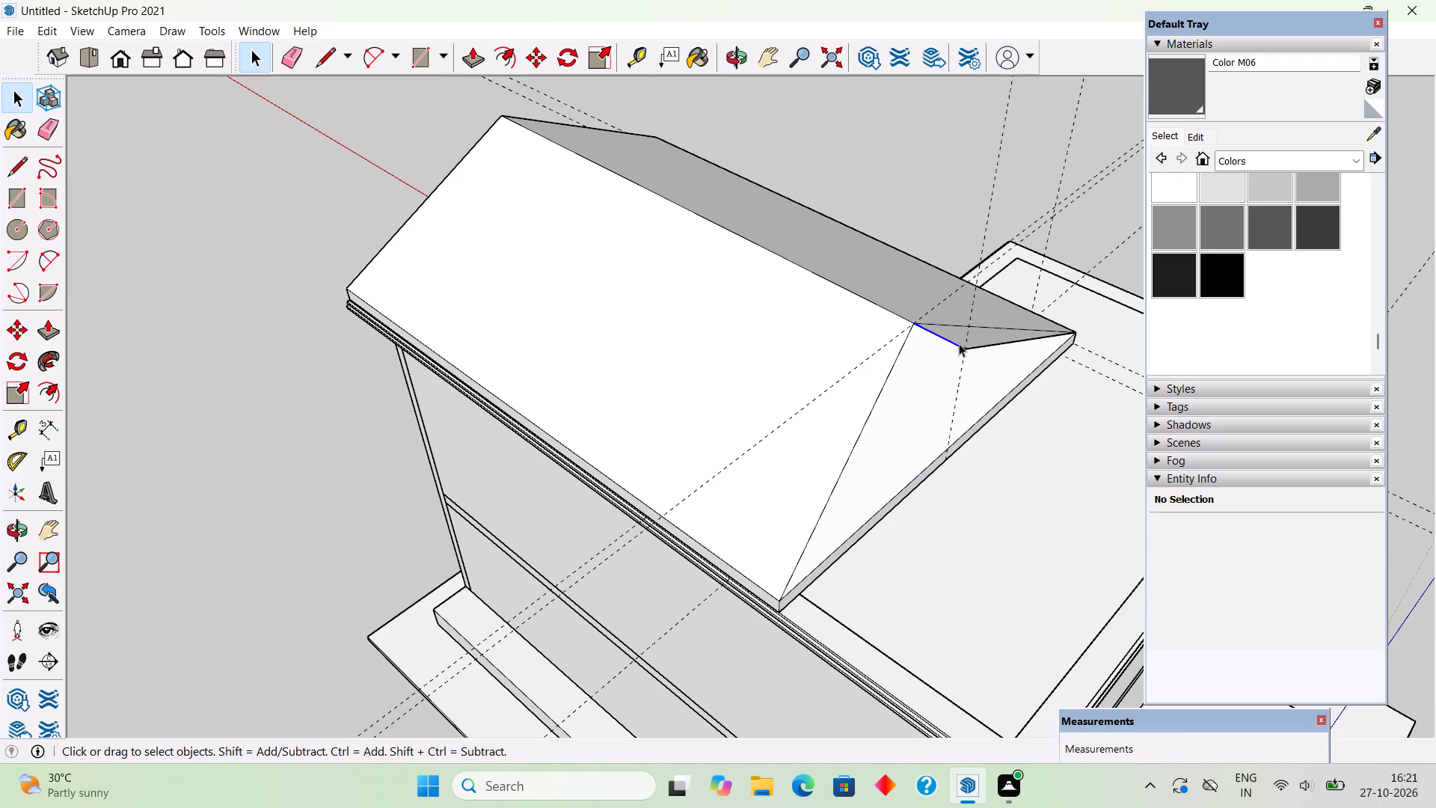
{"action": "key", "text": "Delete"}
{"action": "left_click", "coordinate": [975, 346]}
{"action": "key", "text": "Delete"}
Examine the new hip face and the roof's overall form from the wing end, the front, the rear and above.
{"action": "middle_click_drag", "start_coordinate": [933, 392], "coordinate": [686, 235]}
{"action": "scroll", "coordinate": [686, 233], "scroll_direction": "up", "scroll_amount": 3}
{"action": "left_click", "coordinate": [686, 233]}
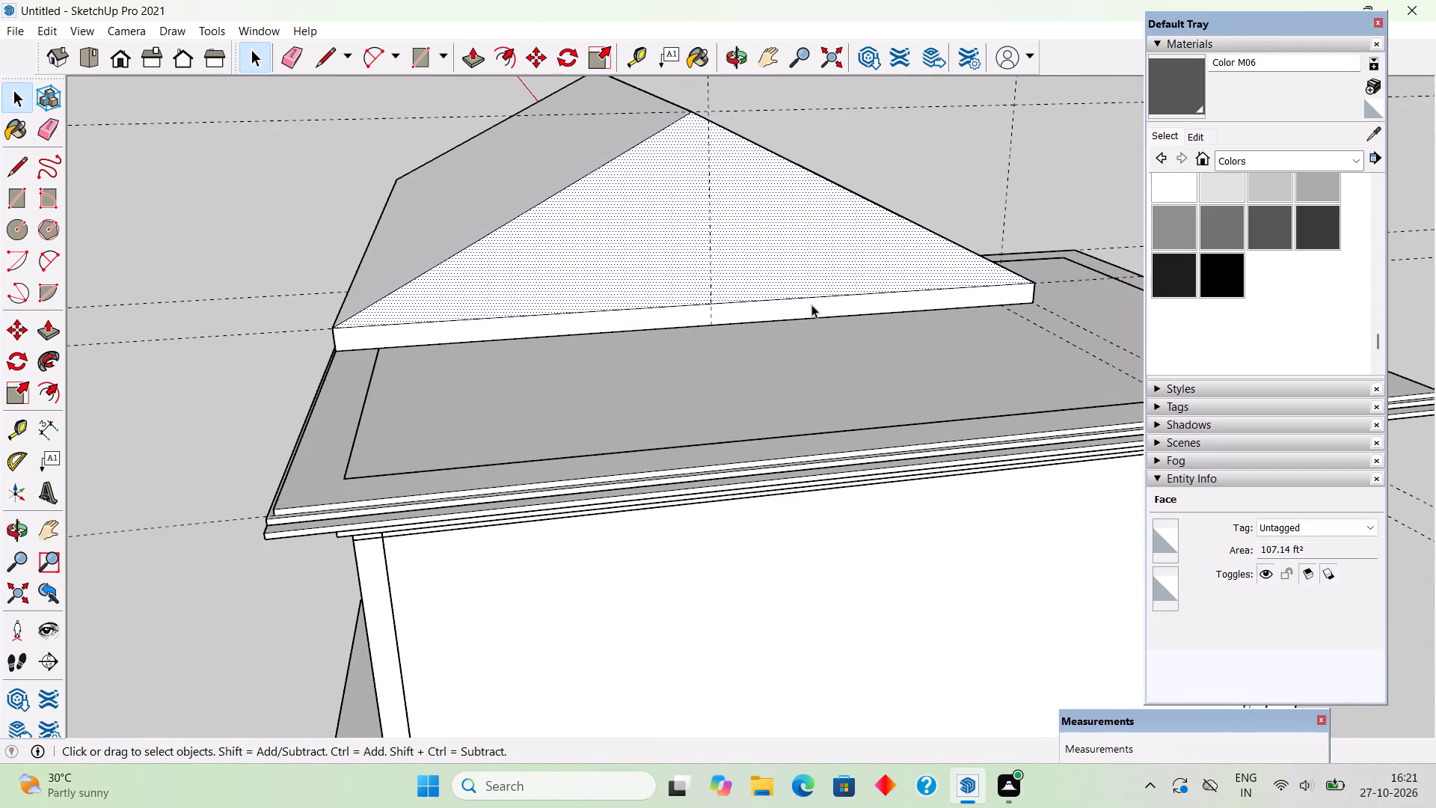
{"action": "middle_click_drag", "start_coordinate": [759, 290], "coordinate": [152, 238]}
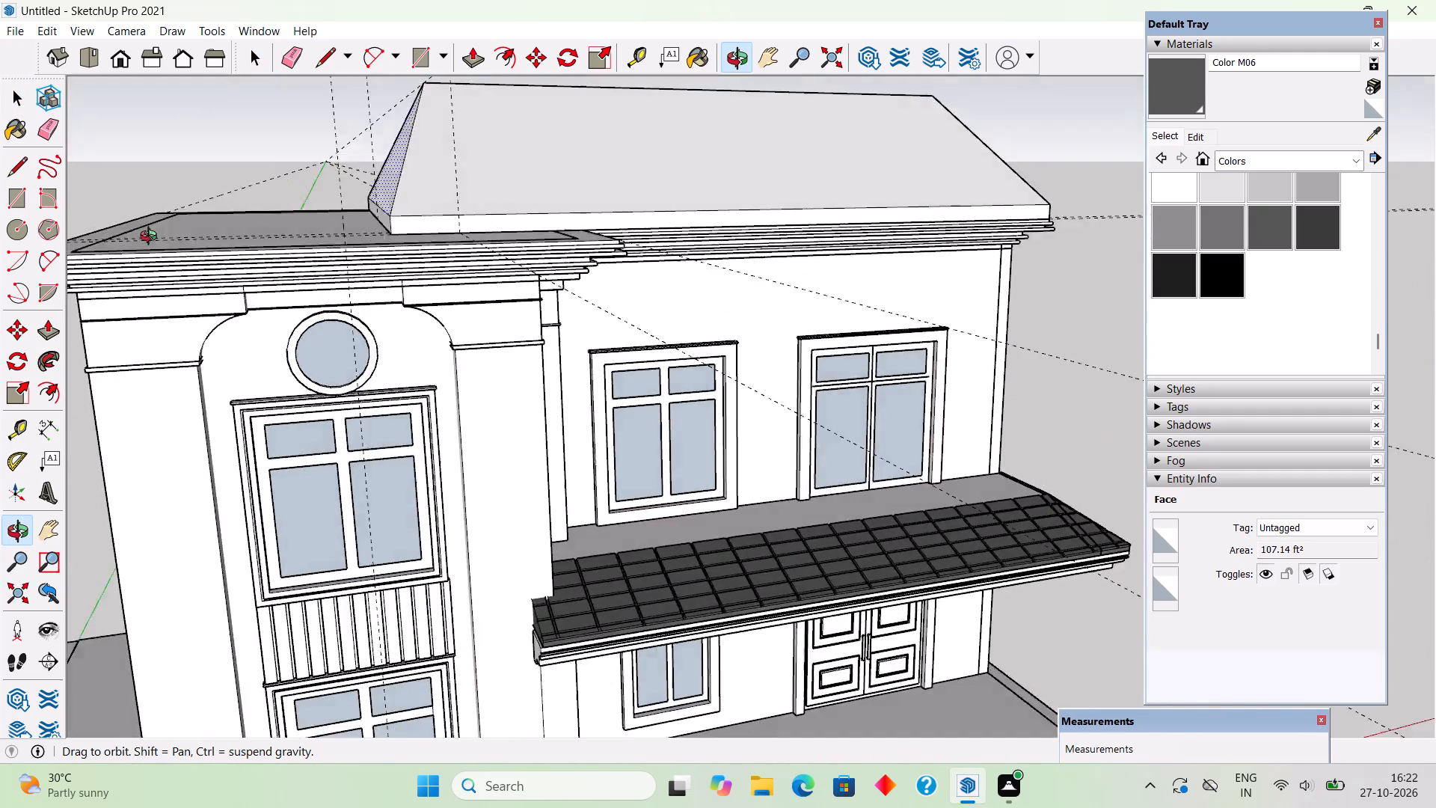
{"action": "middle_click_drag", "start_coordinate": [152, 238], "coordinate": [323, 272]}
{"action": "scroll", "coordinate": [323, 272], "scroll_direction": "down", "scroll_amount": 5}
{"action": "middle_click_drag", "start_coordinate": [525, 258], "coordinate": [390, 258]}
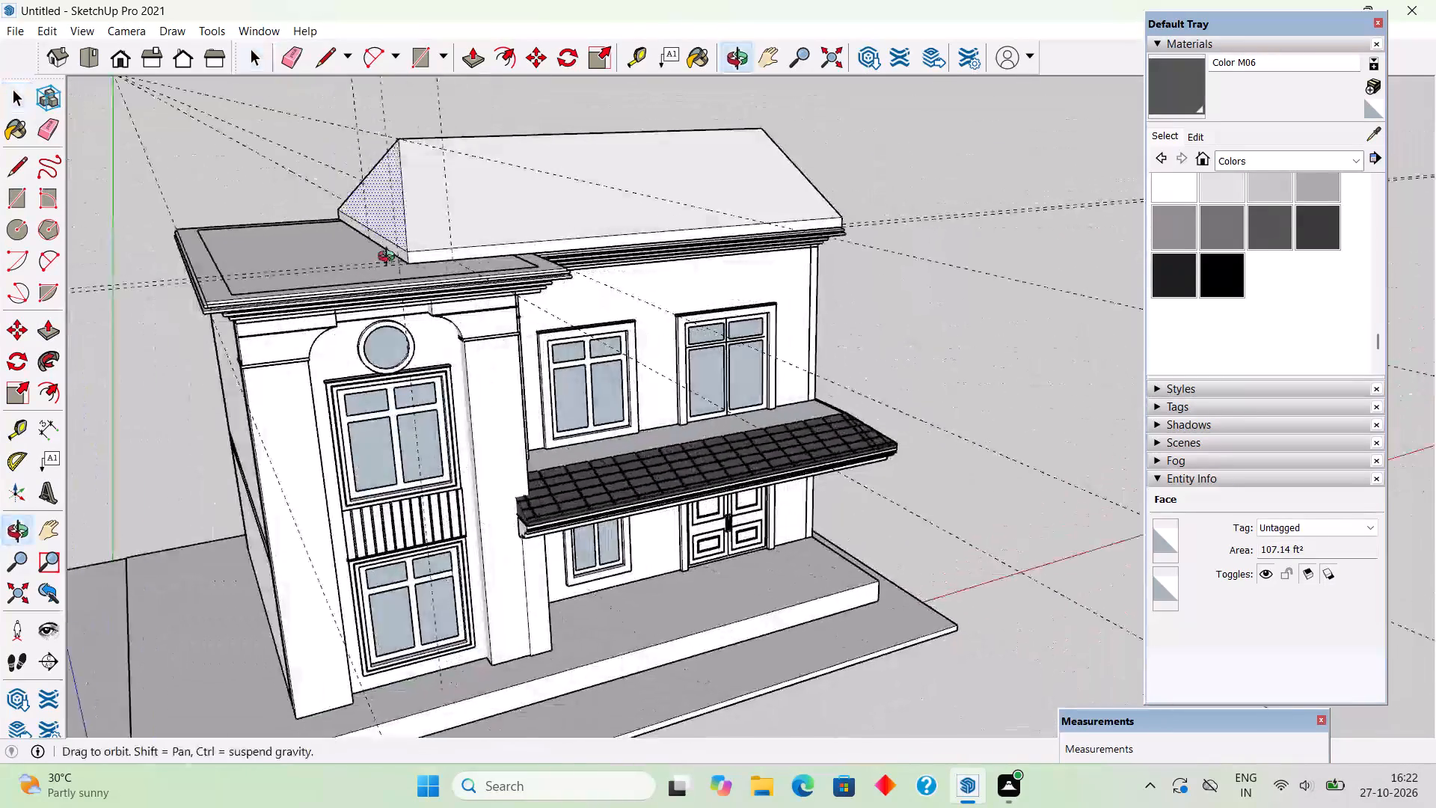
{"action": "middle_click_drag", "start_coordinate": [390, 258], "coordinate": [362, 287]}
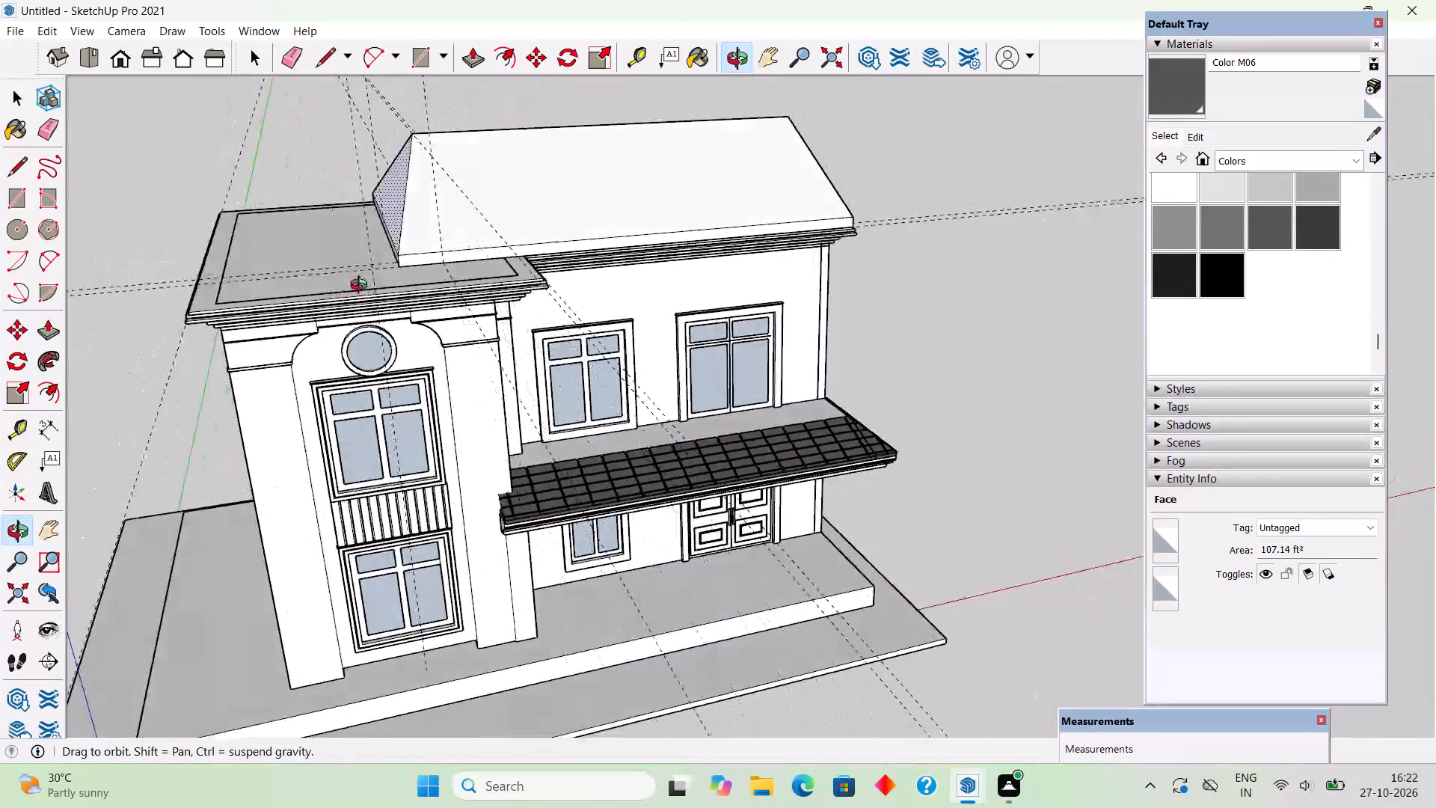
{"action": "middle_click_drag", "start_coordinate": [362, 287], "coordinate": [834, 426]}
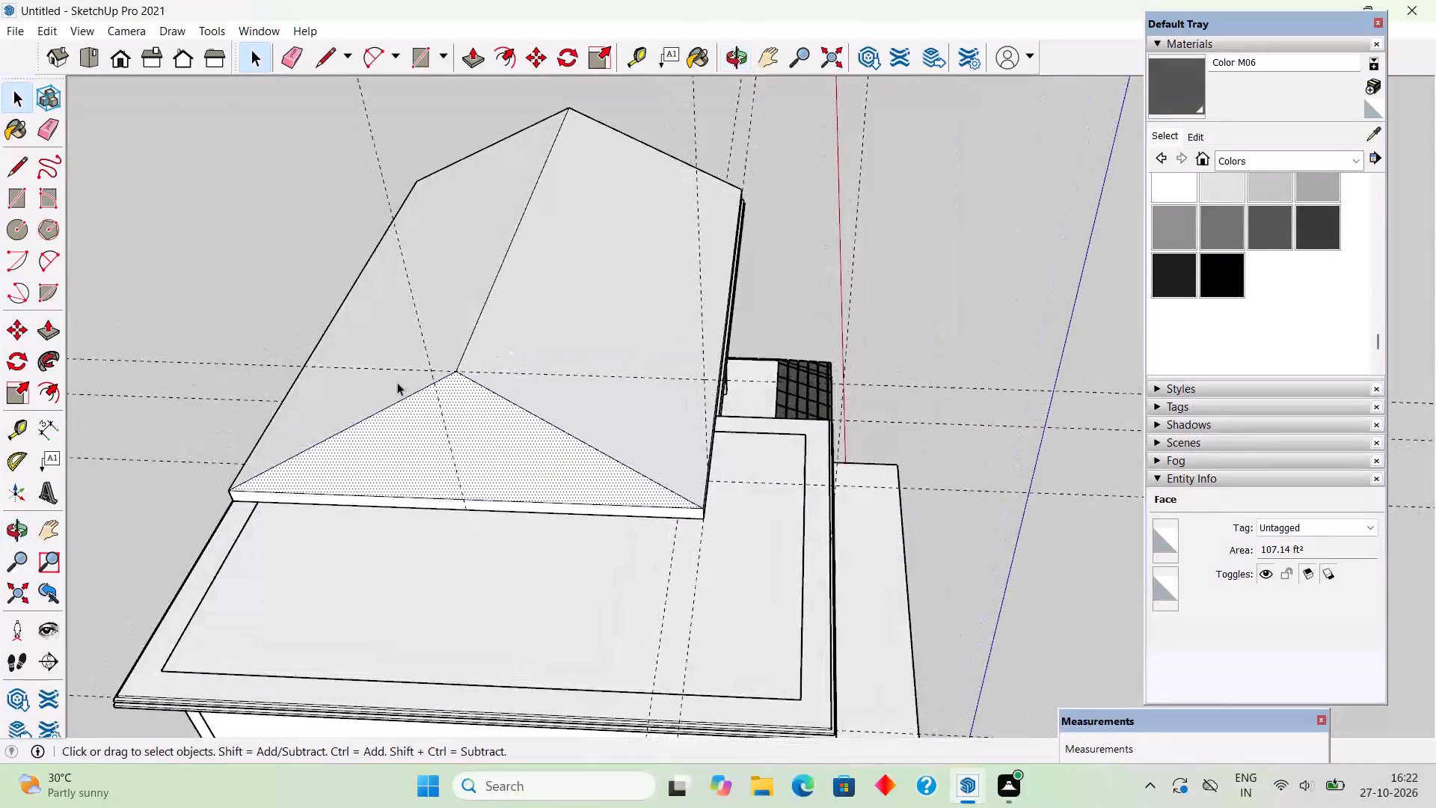
{"action": "middle_click_drag", "start_coordinate": [399, 382], "coordinate": [868, 474]}
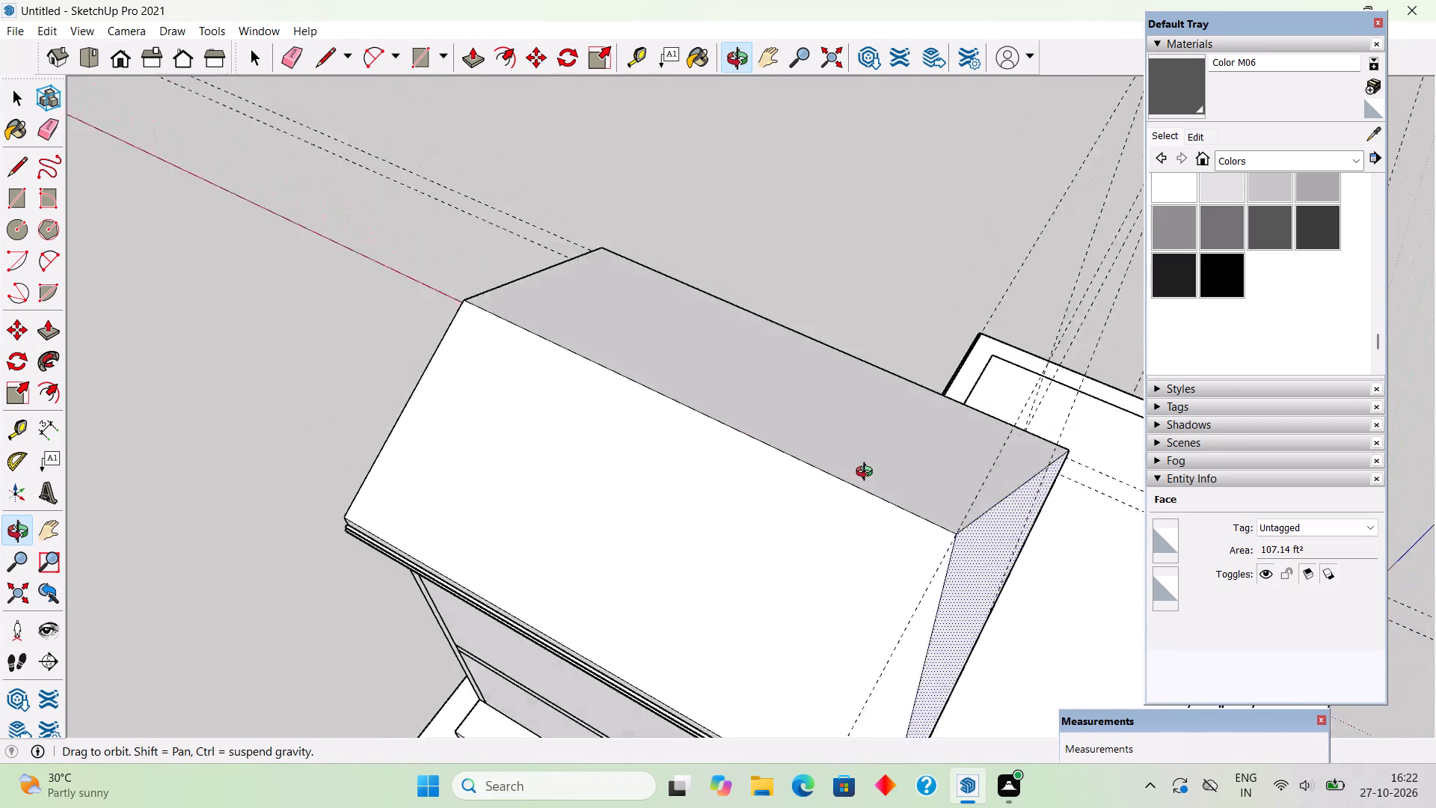
{"action": "middle_click_drag", "start_coordinate": [868, 474], "coordinate": [120, 429]}
{"action": "middle_click_drag", "start_coordinate": [497, 302], "coordinate": [422, 354]}
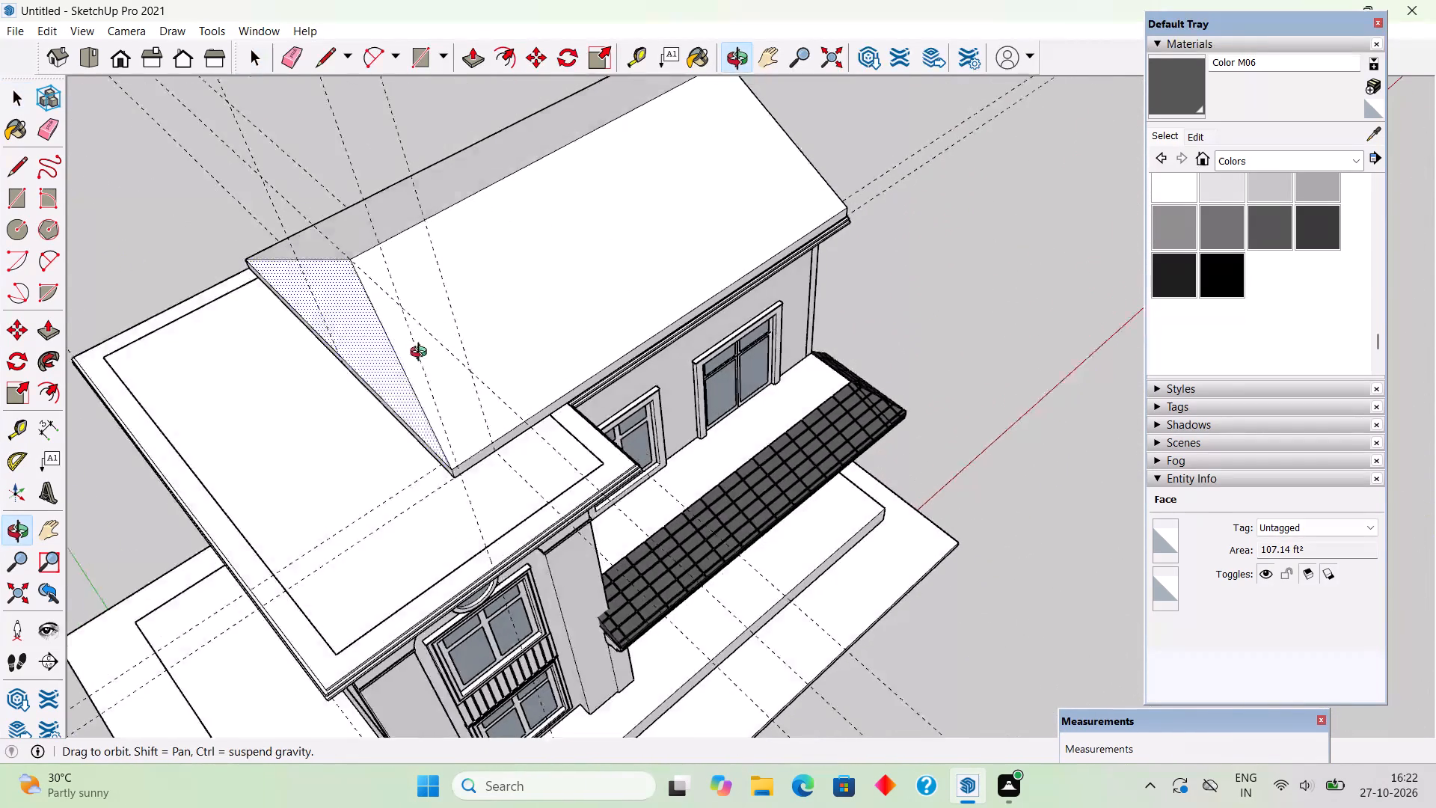
Place a vertical guide 9' 1 3/4" along the front eave from the roof's wing-side corner, where the wing roof's edge meets it.
{"action": "middle_click_drag", "start_coordinate": [422, 354], "coordinate": [286, 393]}
{"action": "scroll", "coordinate": [598, 358], "scroll_direction": "up", "scroll_amount": 2}
{"action": "key", "text": "t"}
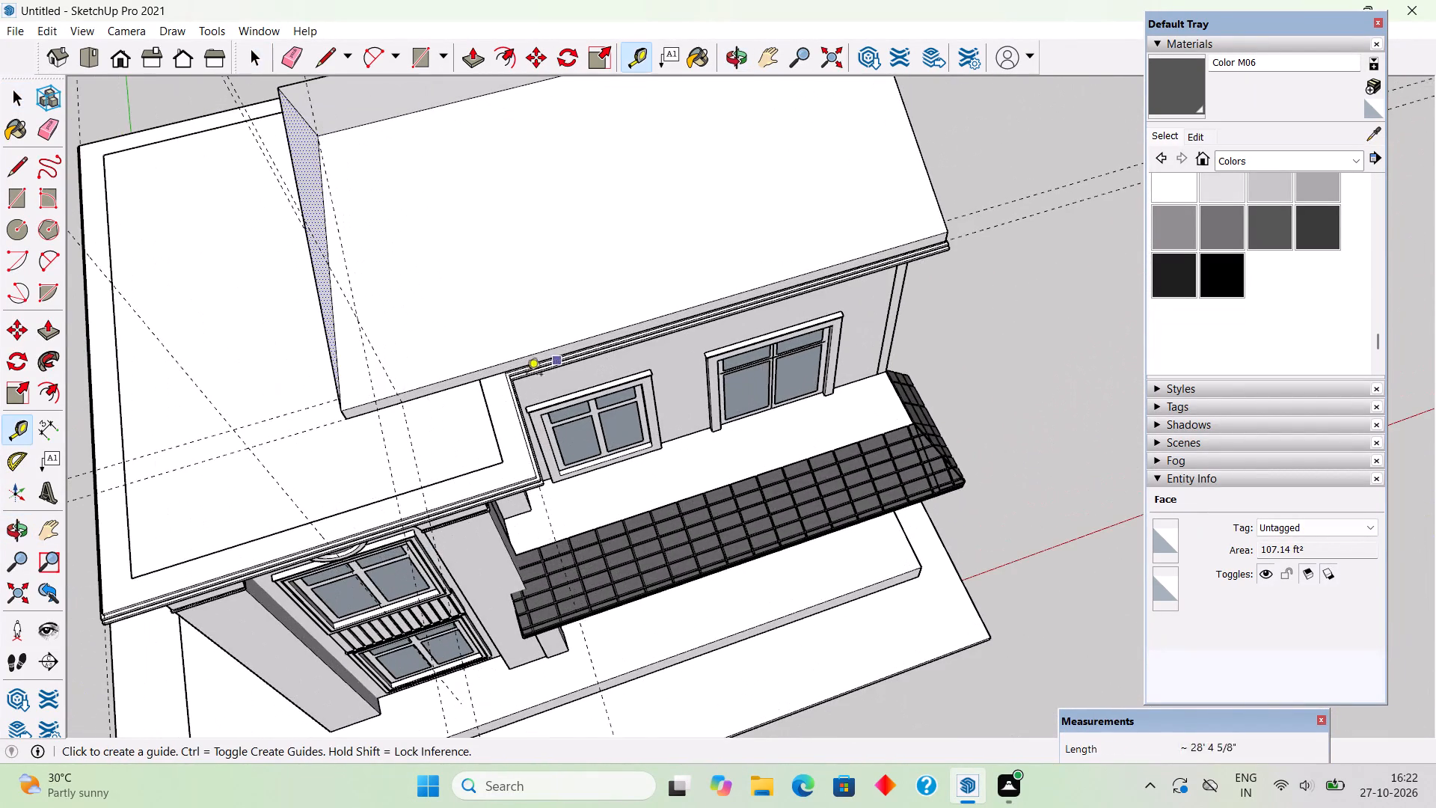
{"action": "scroll", "coordinate": [384, 409], "scroll_direction": "up", "scroll_amount": 9}
{"action": "left_click", "coordinate": [344, 421]}
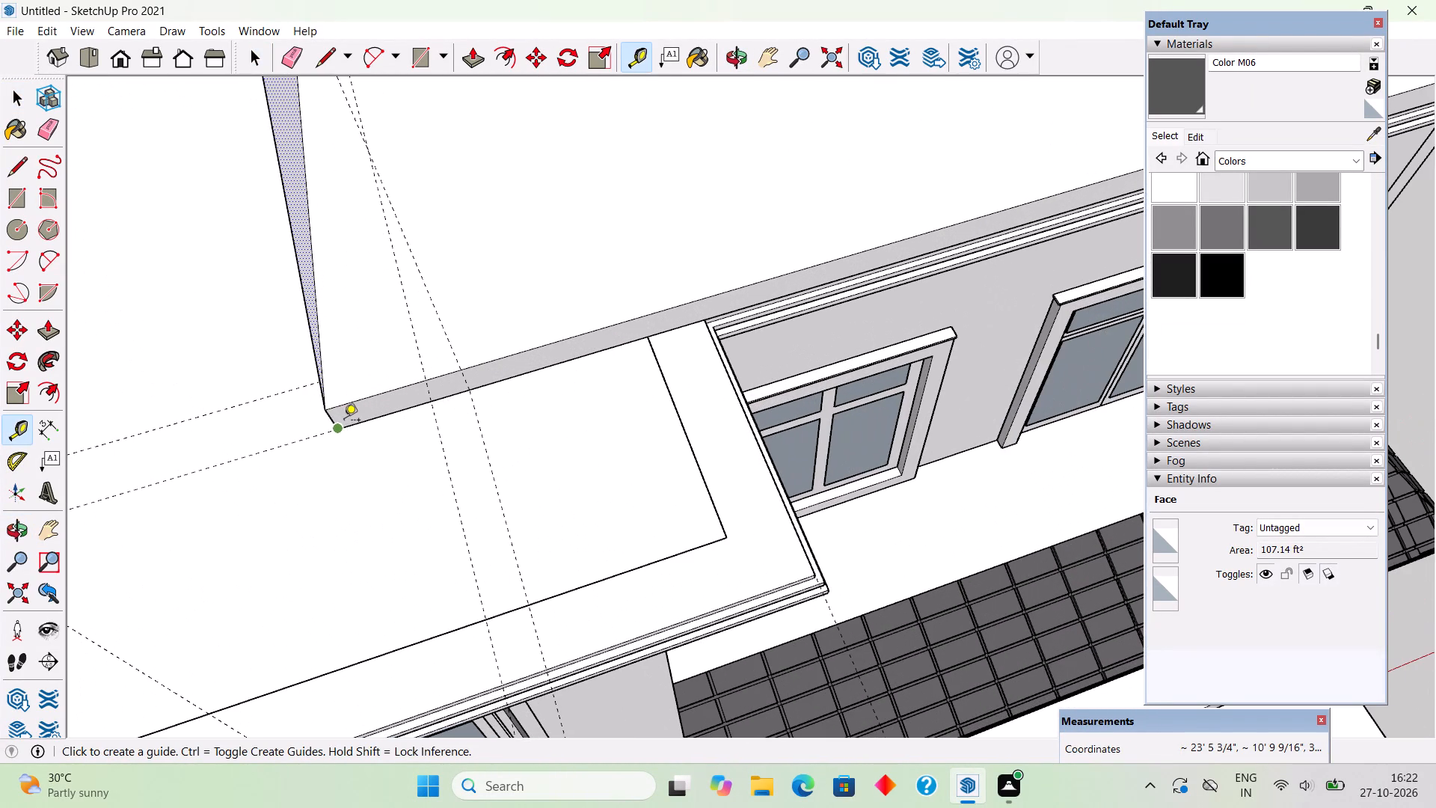
{"action": "key", "text": "t"}
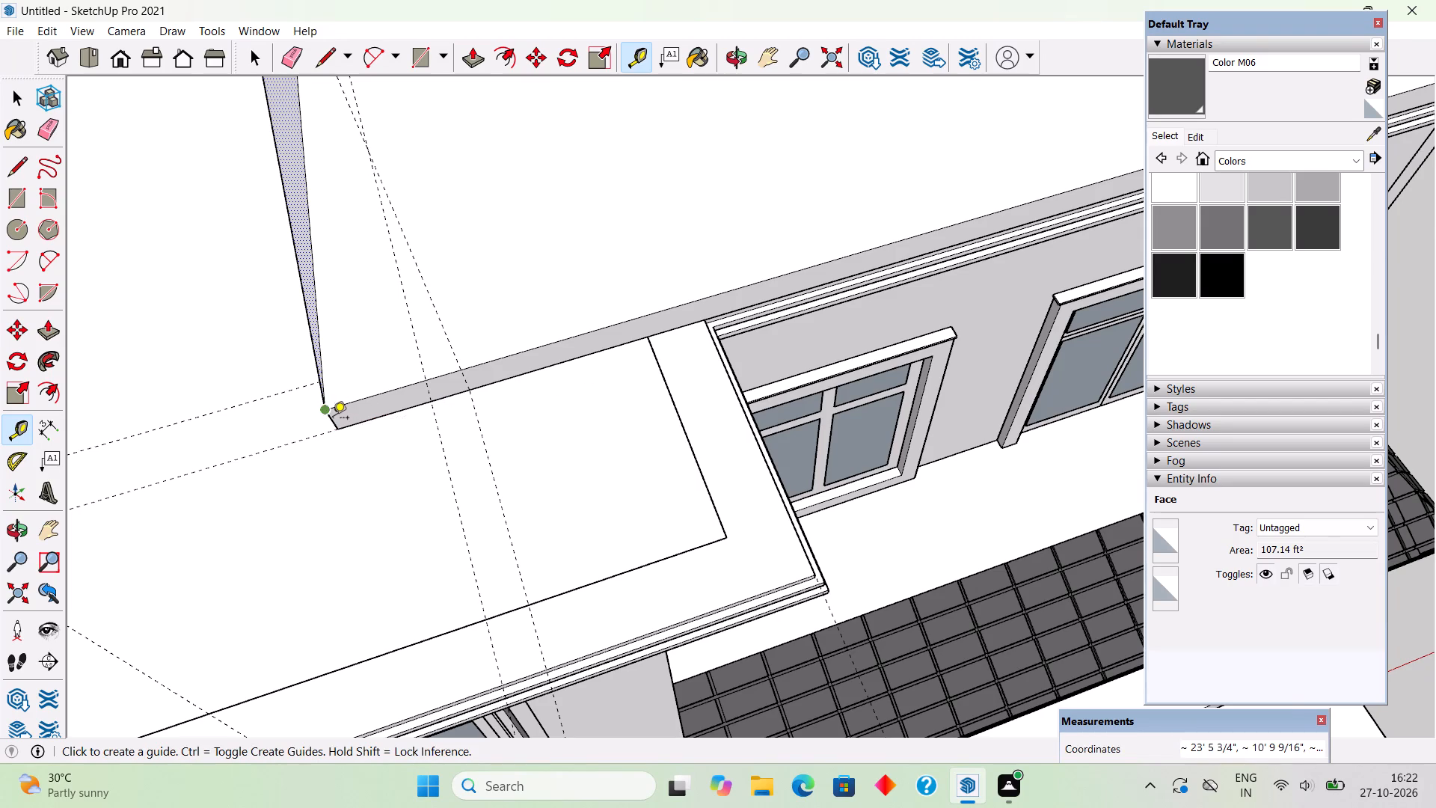
{"action": "scroll", "coordinate": [333, 420], "scroll_direction": "up", "scroll_amount": 6}
{"action": "left_click", "coordinate": [333, 414]}
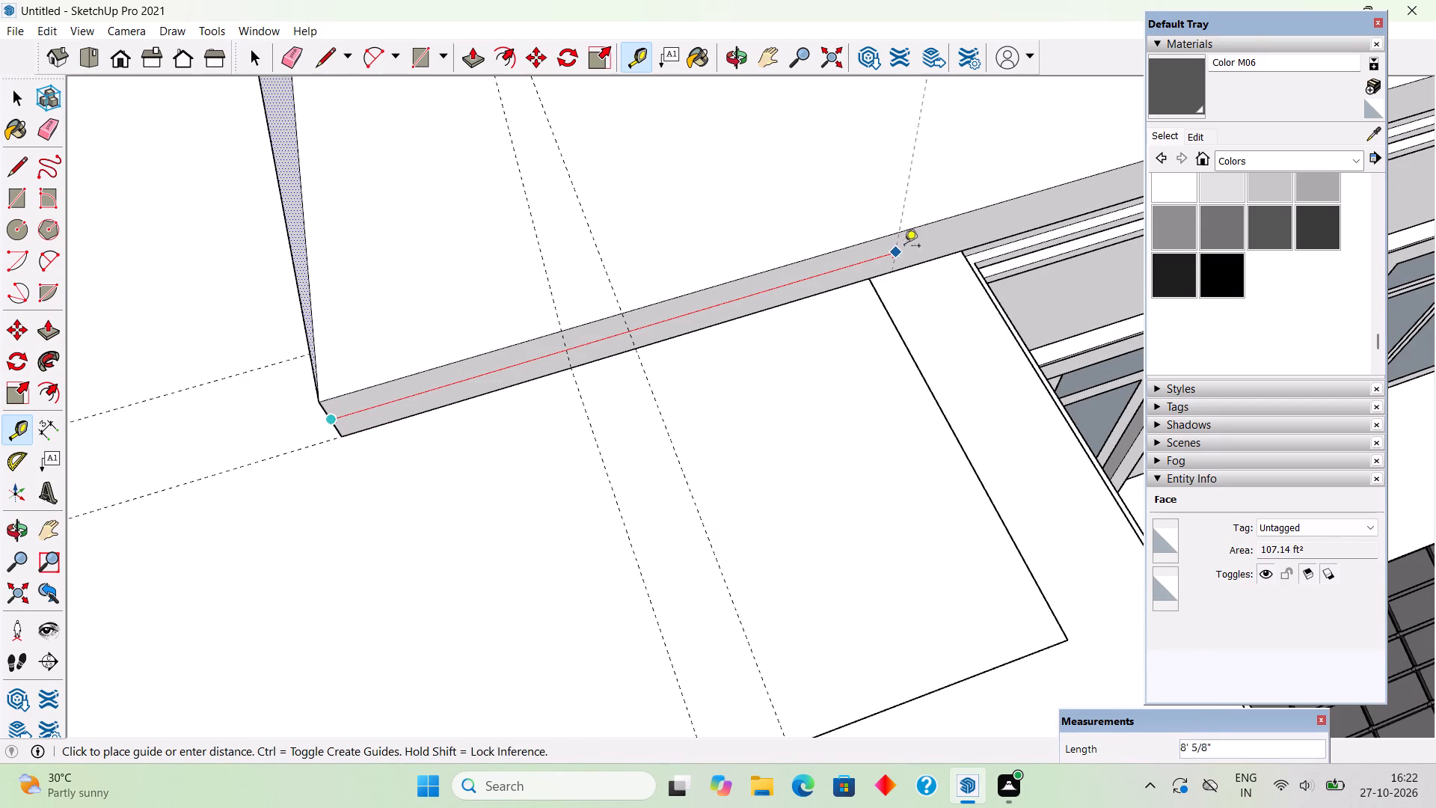
{"action": "left_click", "coordinate": [963, 249]}
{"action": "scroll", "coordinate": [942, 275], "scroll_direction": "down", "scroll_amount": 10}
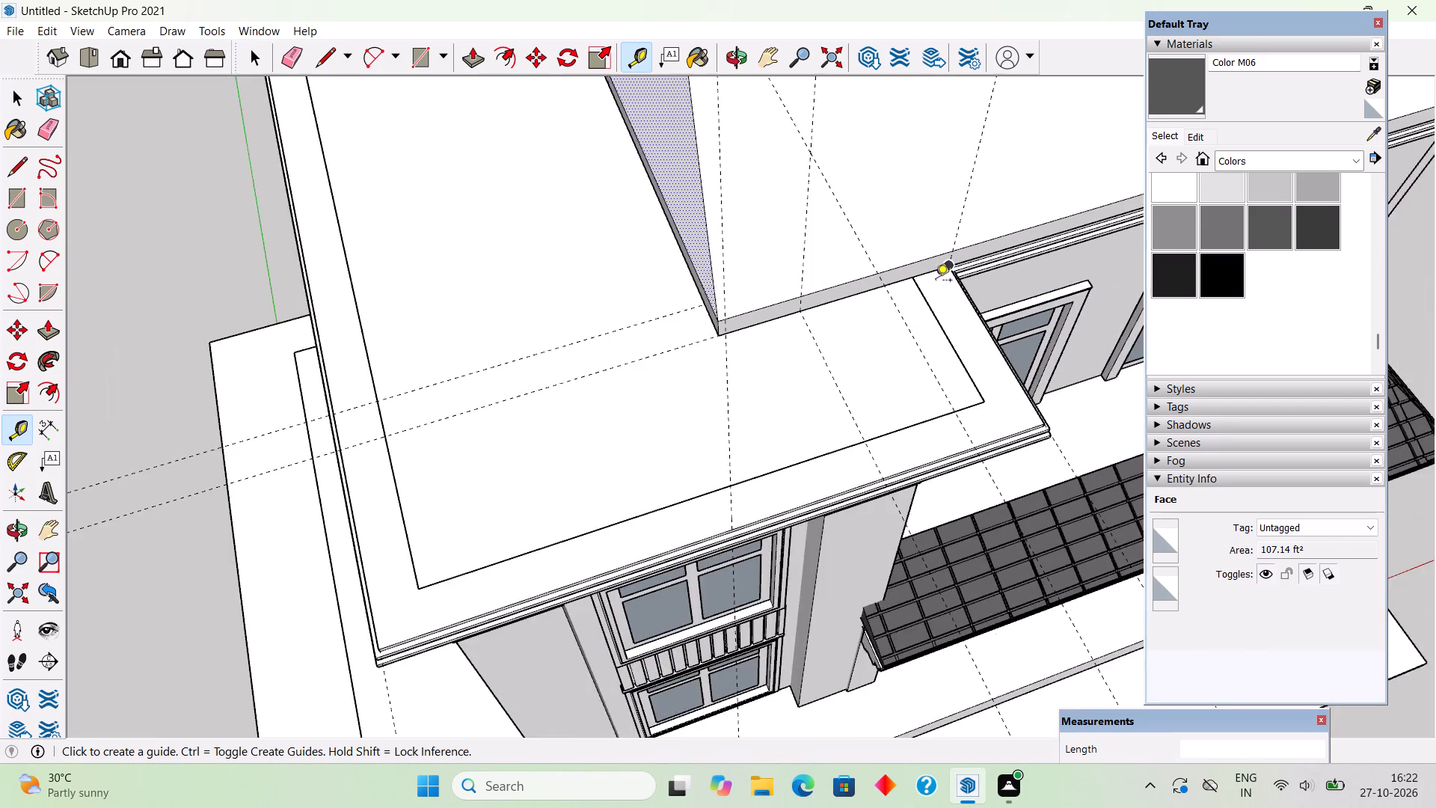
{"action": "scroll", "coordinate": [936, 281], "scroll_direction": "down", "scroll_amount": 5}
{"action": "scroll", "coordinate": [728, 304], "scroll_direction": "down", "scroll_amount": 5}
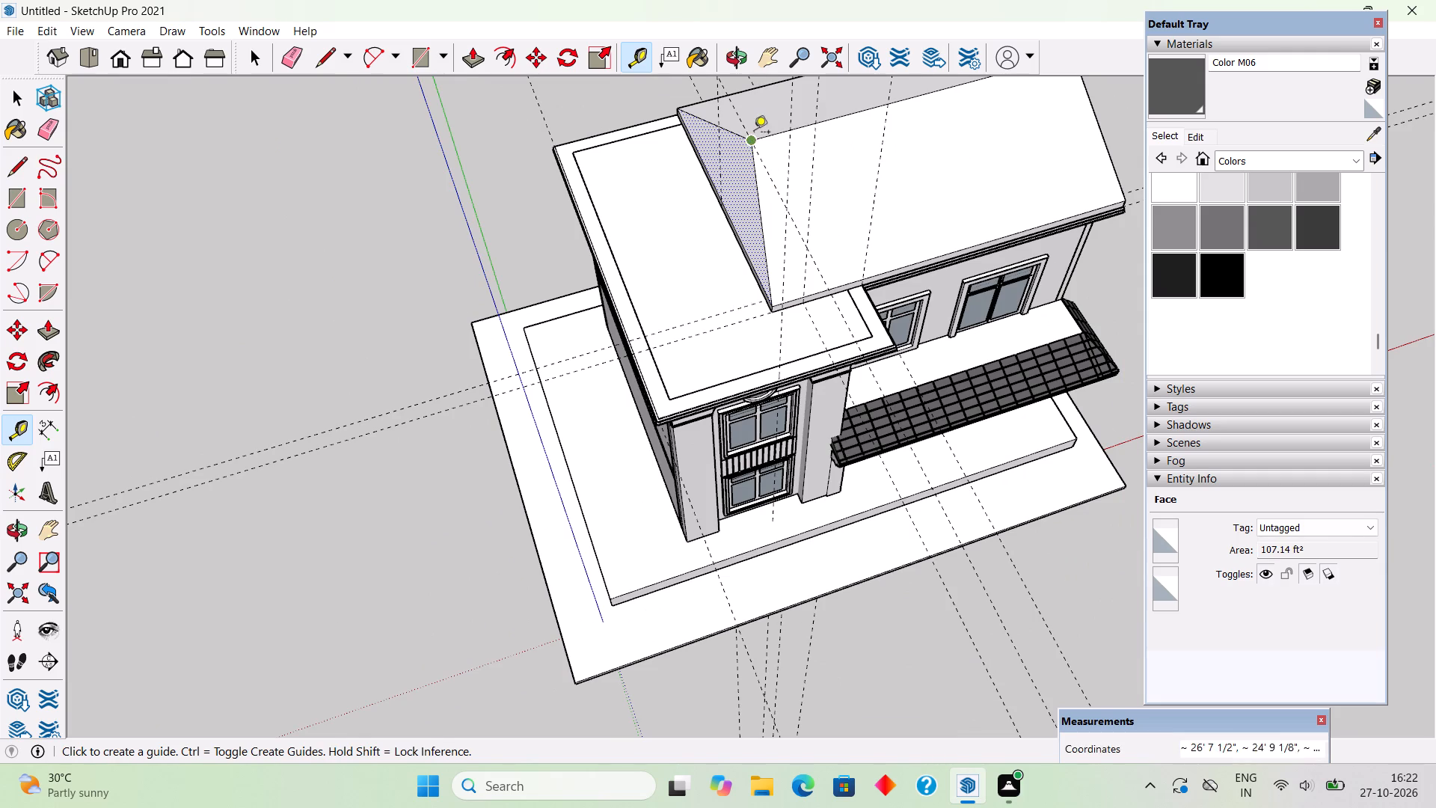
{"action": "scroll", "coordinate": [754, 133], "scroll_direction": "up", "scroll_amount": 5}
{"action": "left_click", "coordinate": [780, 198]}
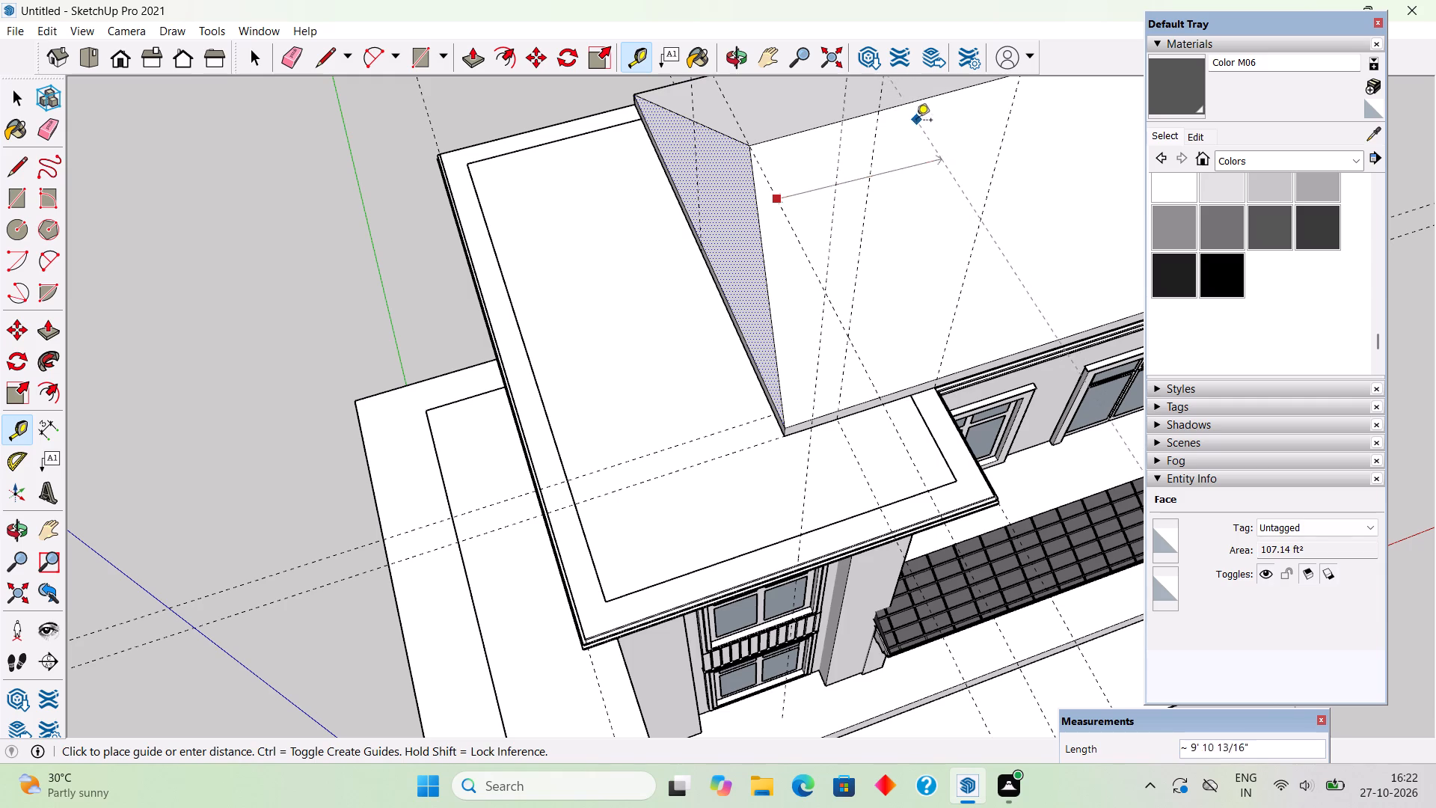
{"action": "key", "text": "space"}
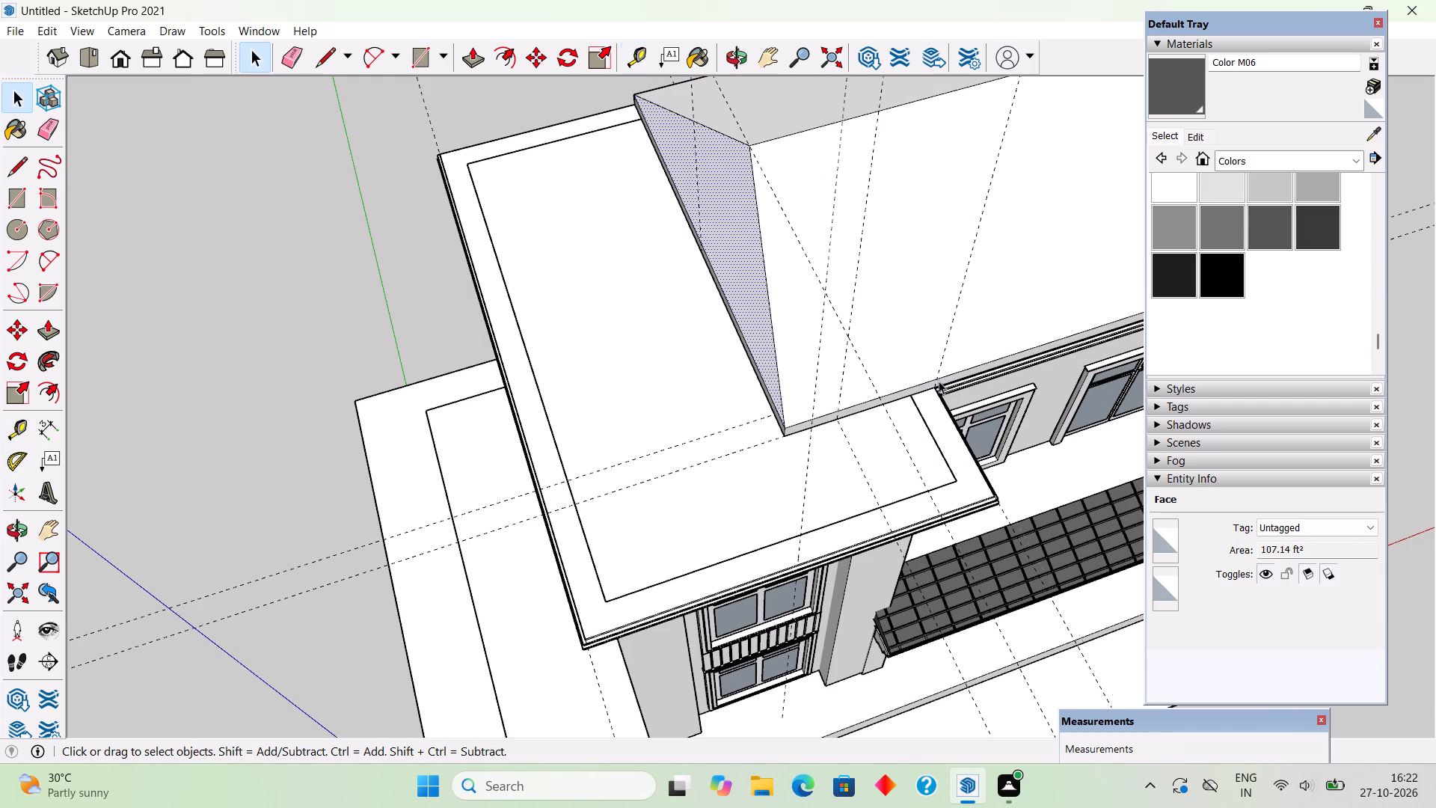
Draw two new hip lines from the wing-side eave corners to a ridge point farther in, the first about 18' 1" long.
{"action": "middle_click_drag", "start_coordinate": [862, 311], "coordinate": [1029, 238]}
{"action": "scroll", "coordinate": [965, 263], "scroll_direction": "down", "scroll_amount": 4}
{"action": "middle_click_drag", "start_coordinate": [835, 330], "coordinate": [890, 330]}
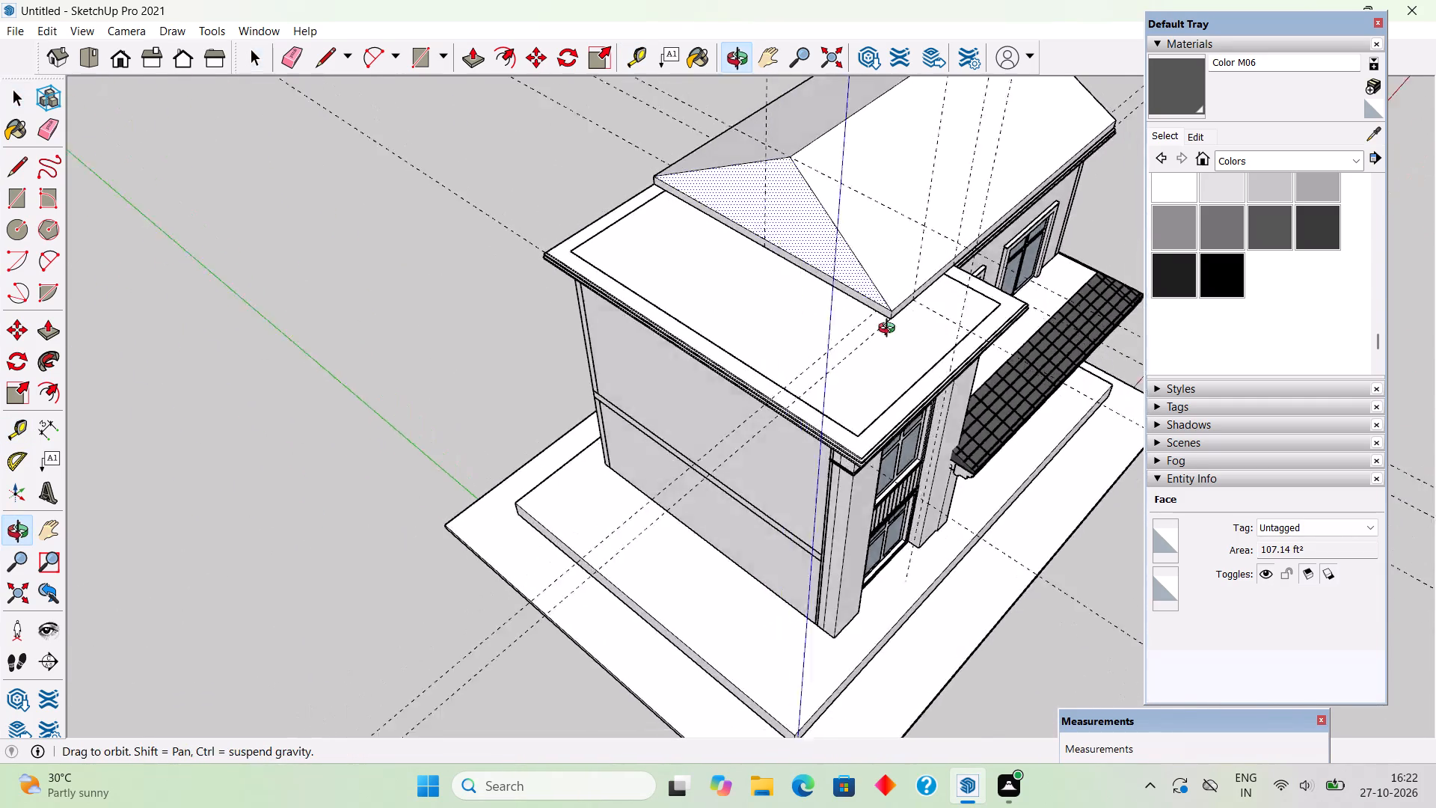
{"action": "middle_click_drag", "start_coordinate": [890, 330], "coordinate": [1142, 287]}
{"action": "middle_click_drag", "start_coordinate": [610, 313], "coordinate": [1166, 382]}
{"action": "middle_click_drag", "start_coordinate": [550, 269], "coordinate": [806, 263]}
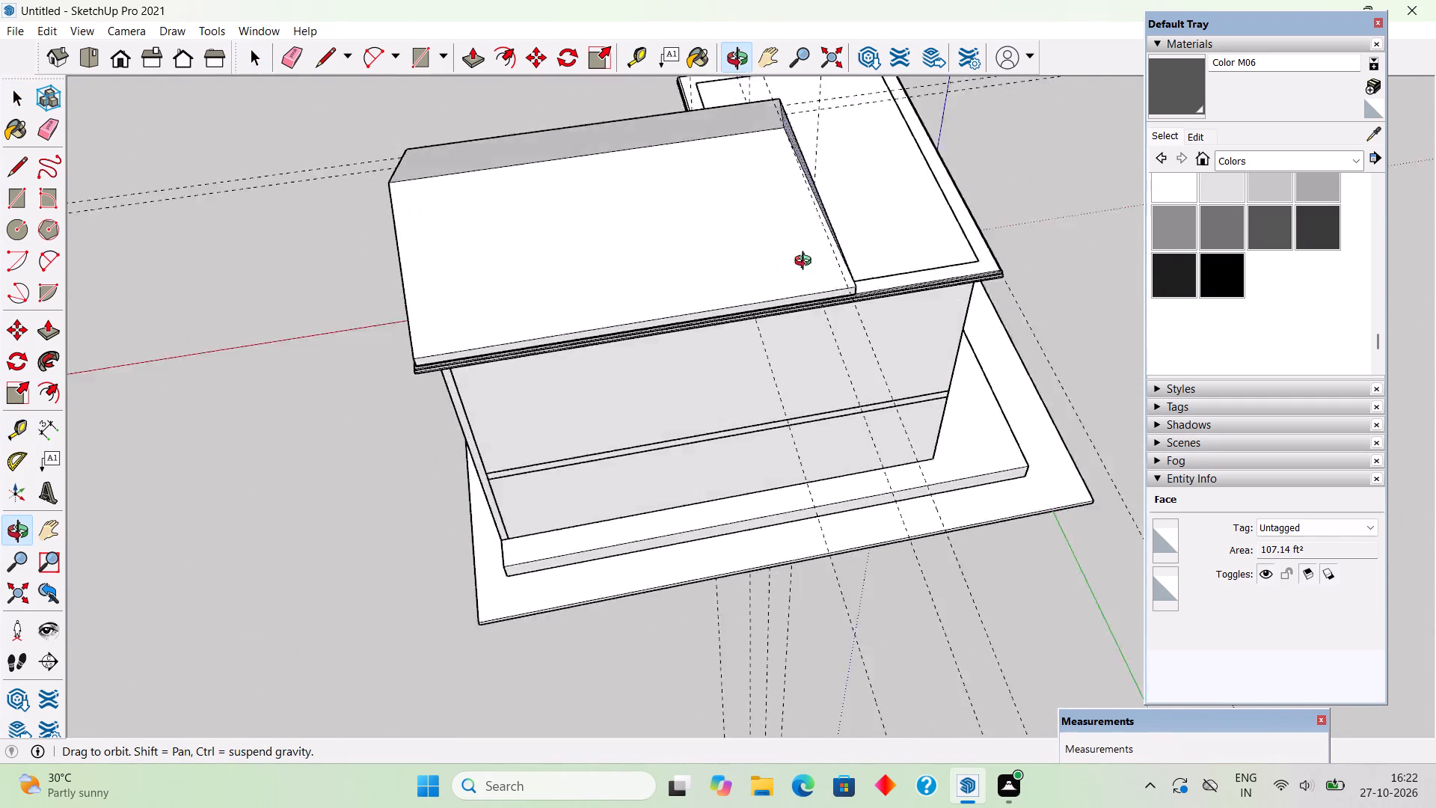
{"action": "middle_click_drag", "start_coordinate": [806, 263], "coordinate": [809, 255]}
{"action": "middle_click_drag", "start_coordinate": [642, 245], "coordinate": [282, 251]}
{"action": "scroll", "coordinate": [280, 251], "scroll_direction": "down", "scroll_amount": 3}
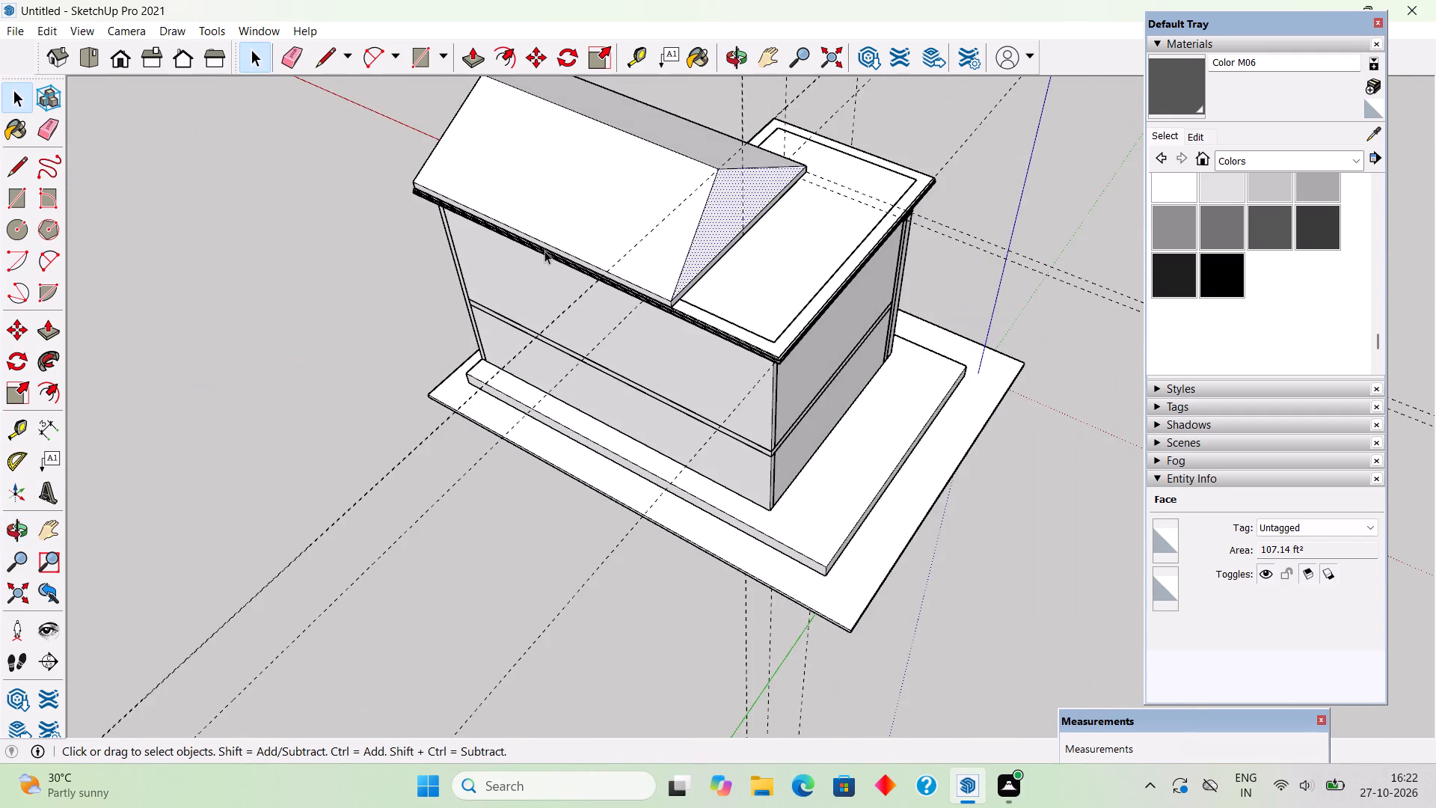
{"action": "middle_click_drag", "start_coordinate": [633, 249], "coordinate": [491, 257]}
{"action": "key", "text": "l"}
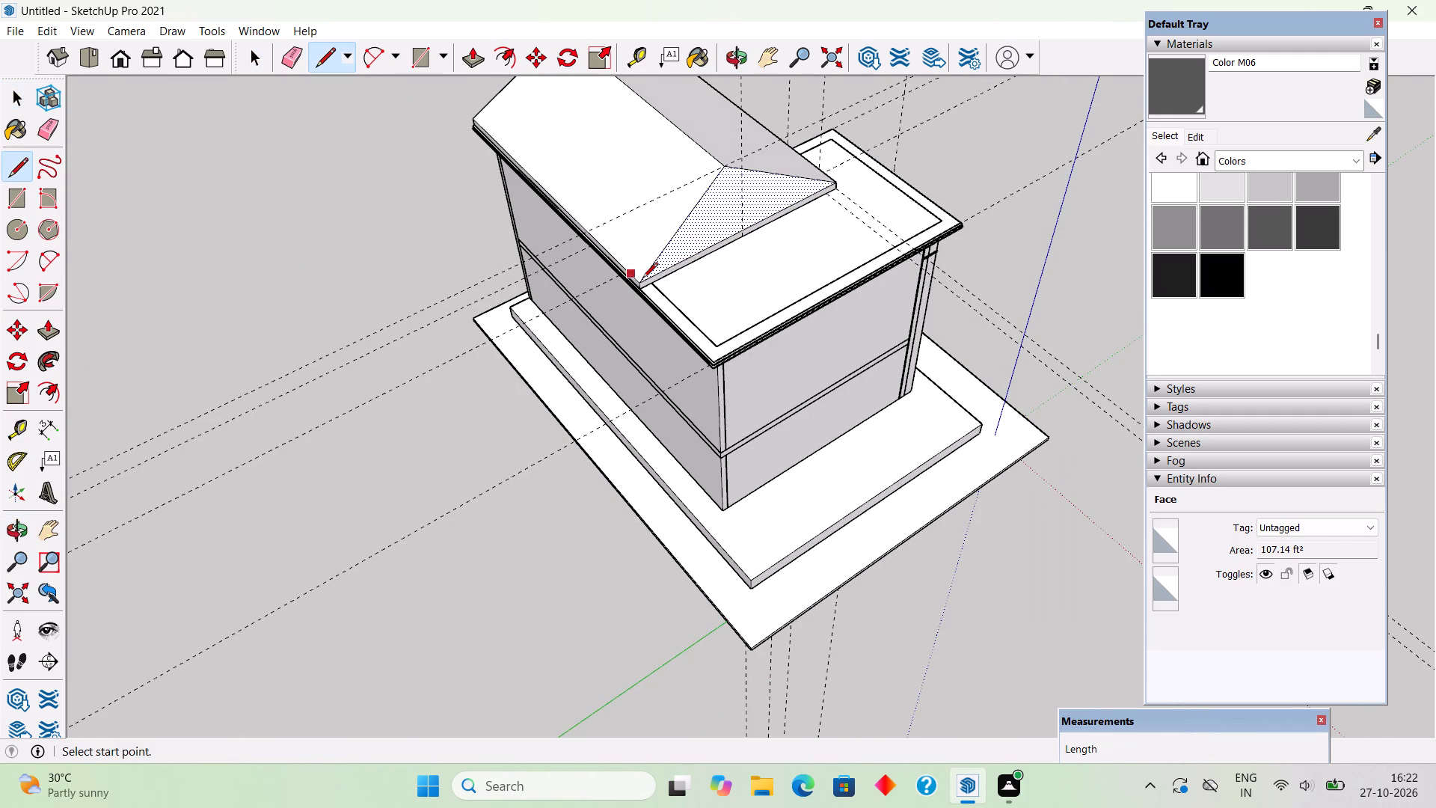
{"action": "left_click", "coordinate": [642, 279]}
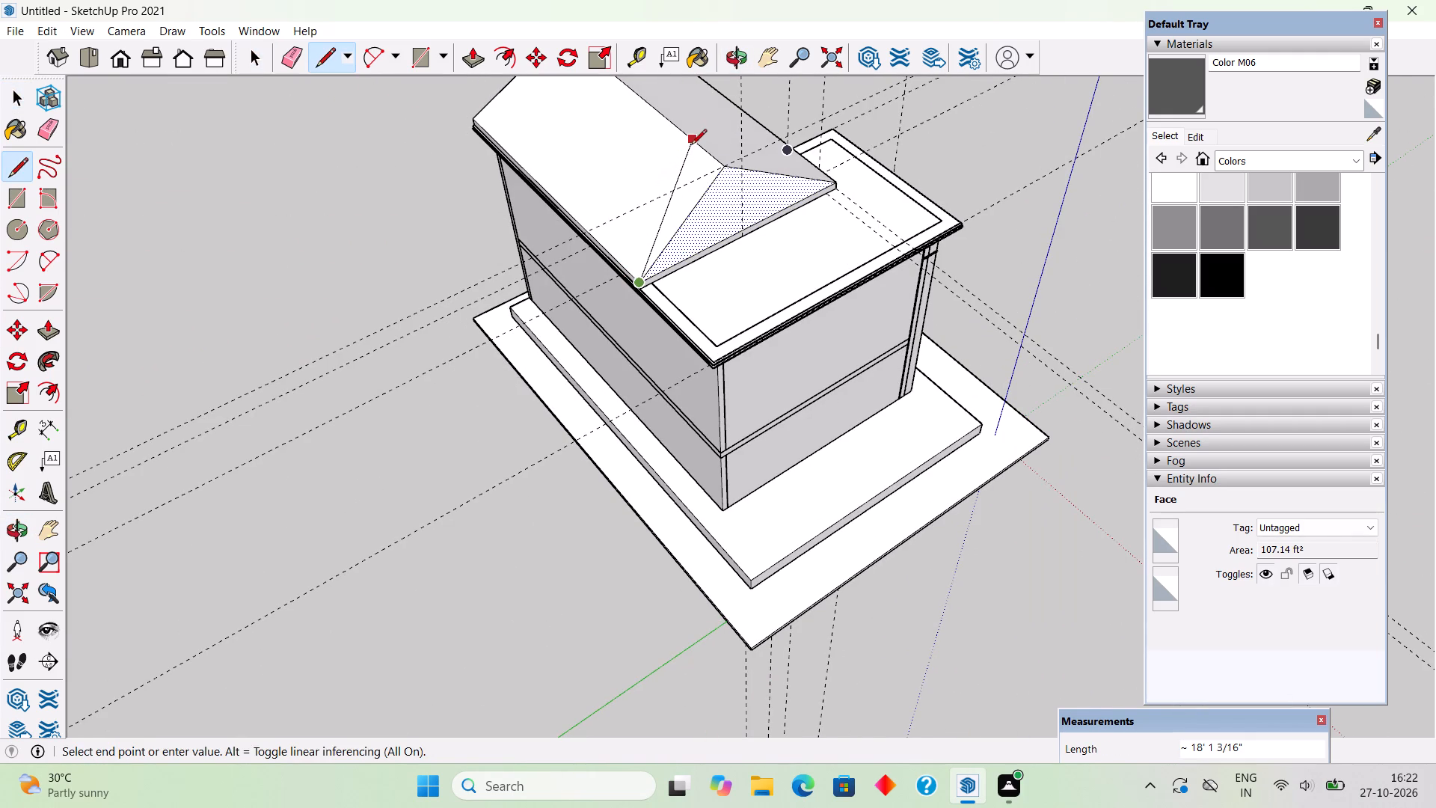
{"action": "left_click", "coordinate": [698, 144]}
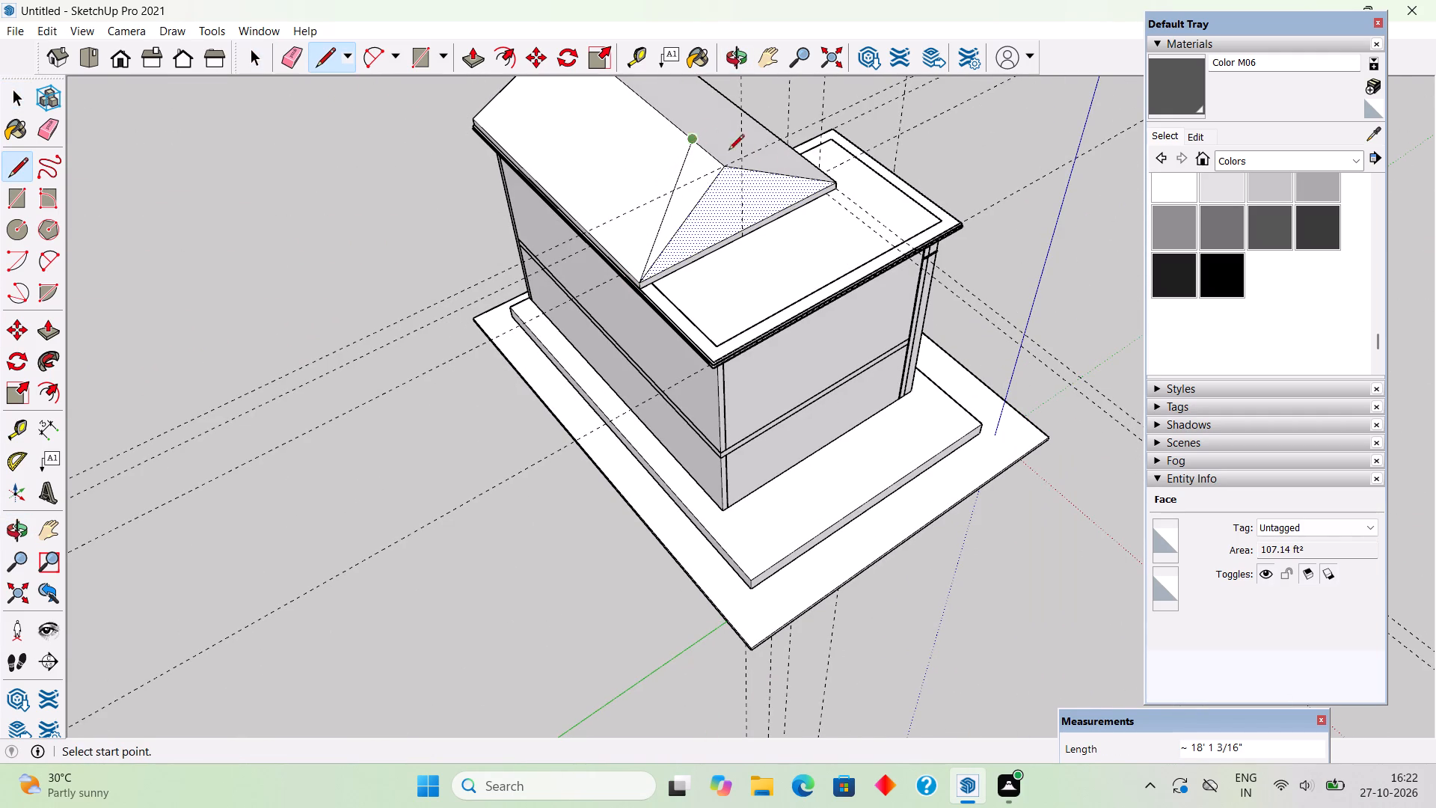
{"action": "left_click", "coordinate": [833, 176]}
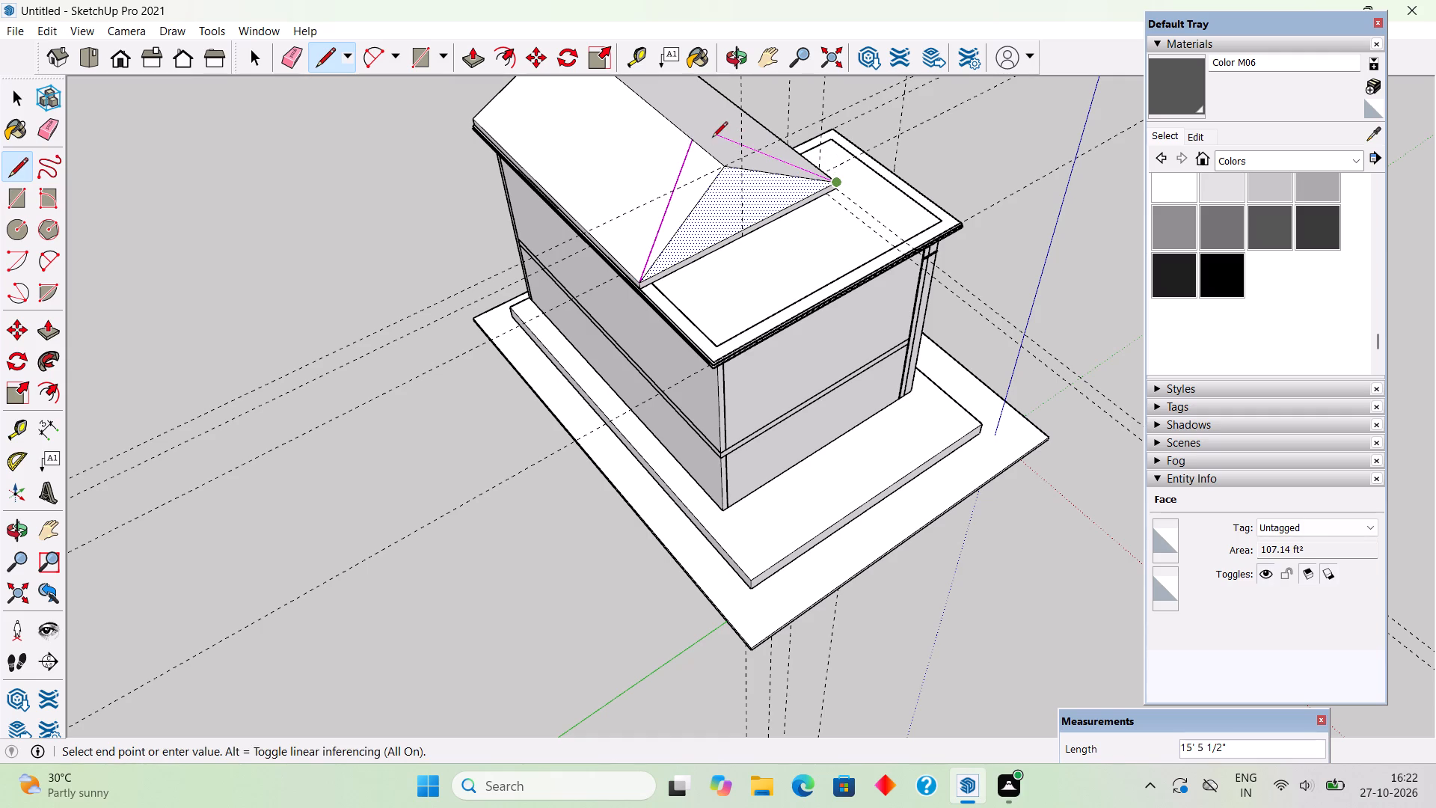
{"action": "left_click", "coordinate": [697, 146]}
{"action": "key", "text": "space"}
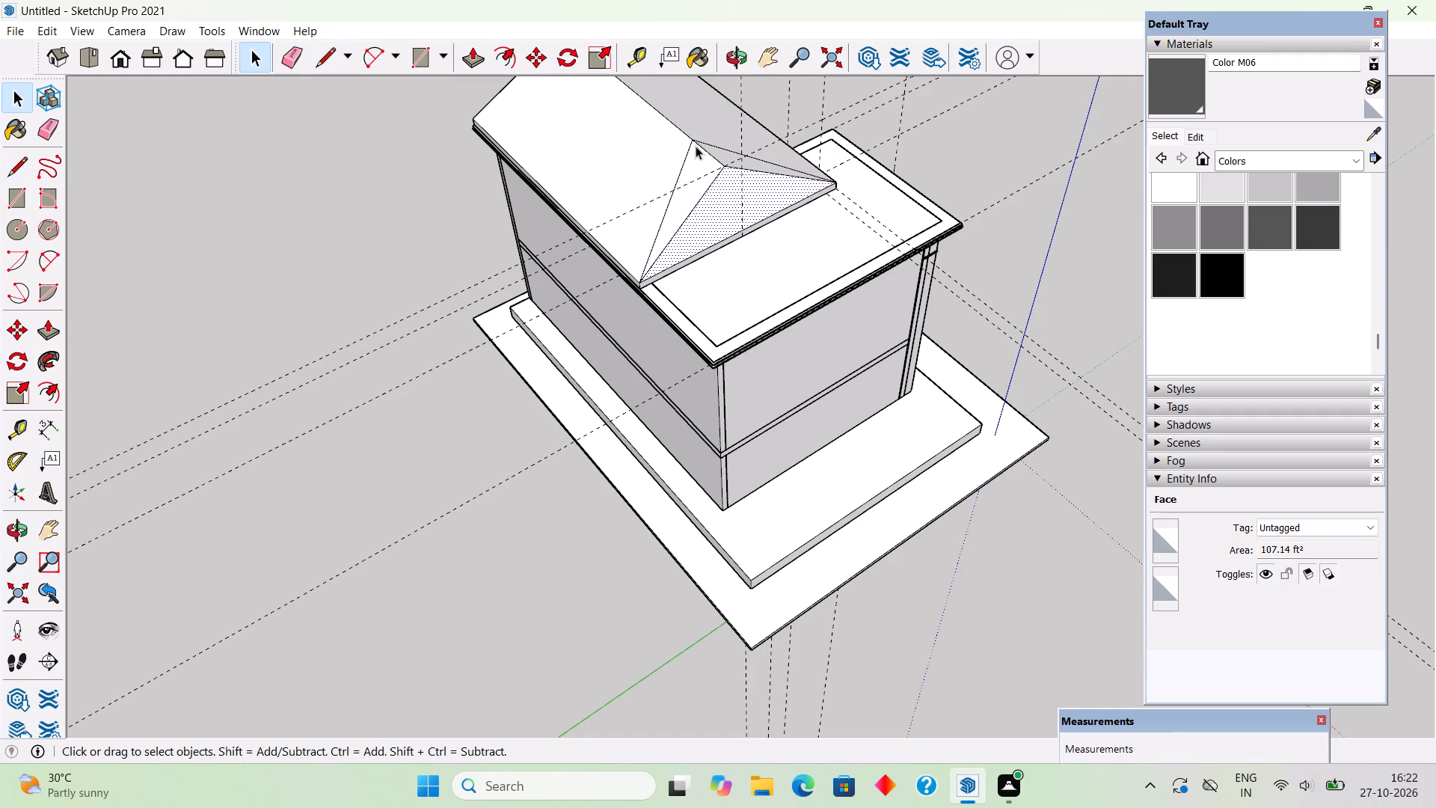
Delete the two old hip lines and the leftover ridge segment inside the new wing-side hip face.
{"action": "scroll", "coordinate": [695, 191], "scroll_direction": "up", "scroll_amount": 4}
{"action": "left_click", "coordinate": [712, 194]}
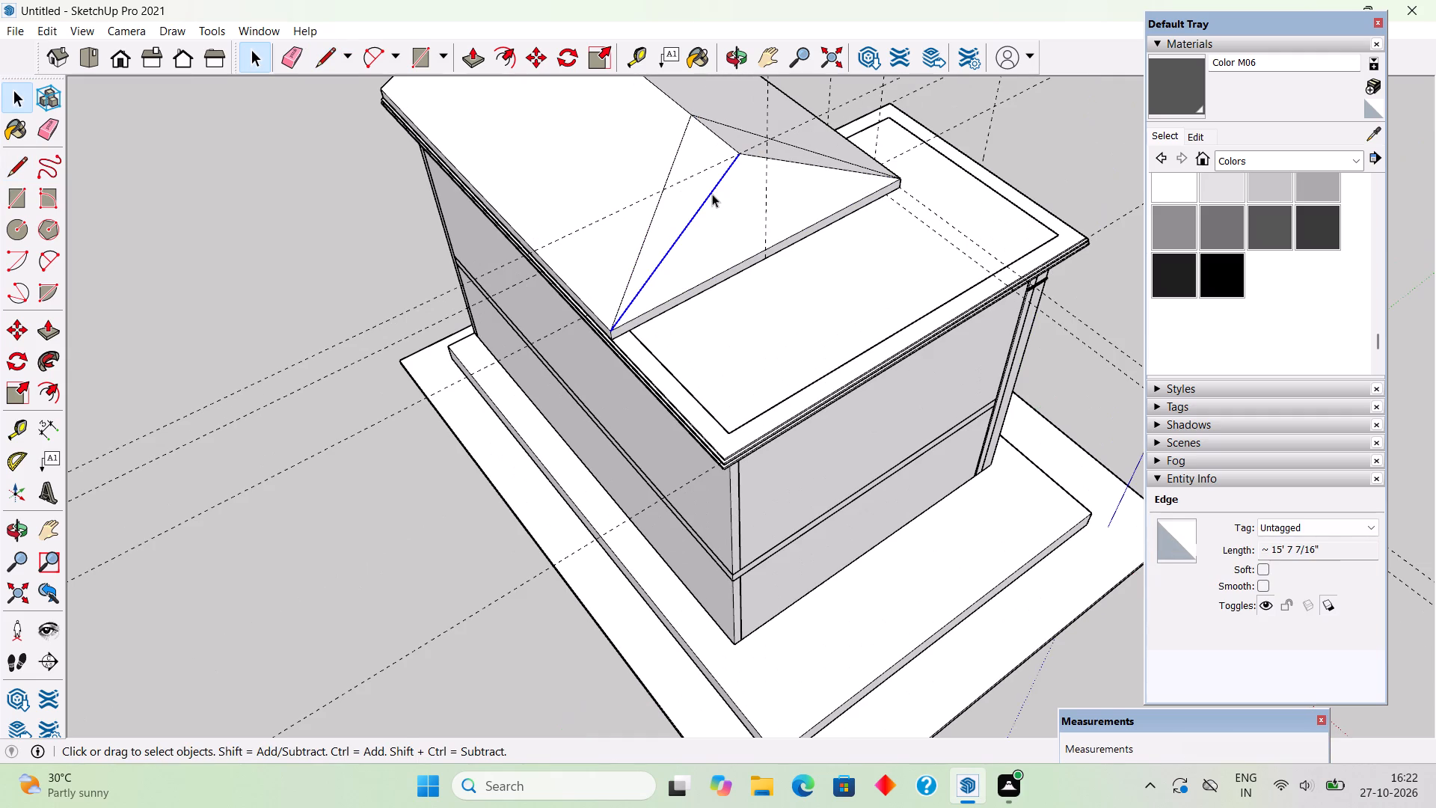
{"action": "key", "text": "Delete"}
{"action": "left_click", "coordinate": [746, 156]}
{"action": "key", "text": "Delete"}
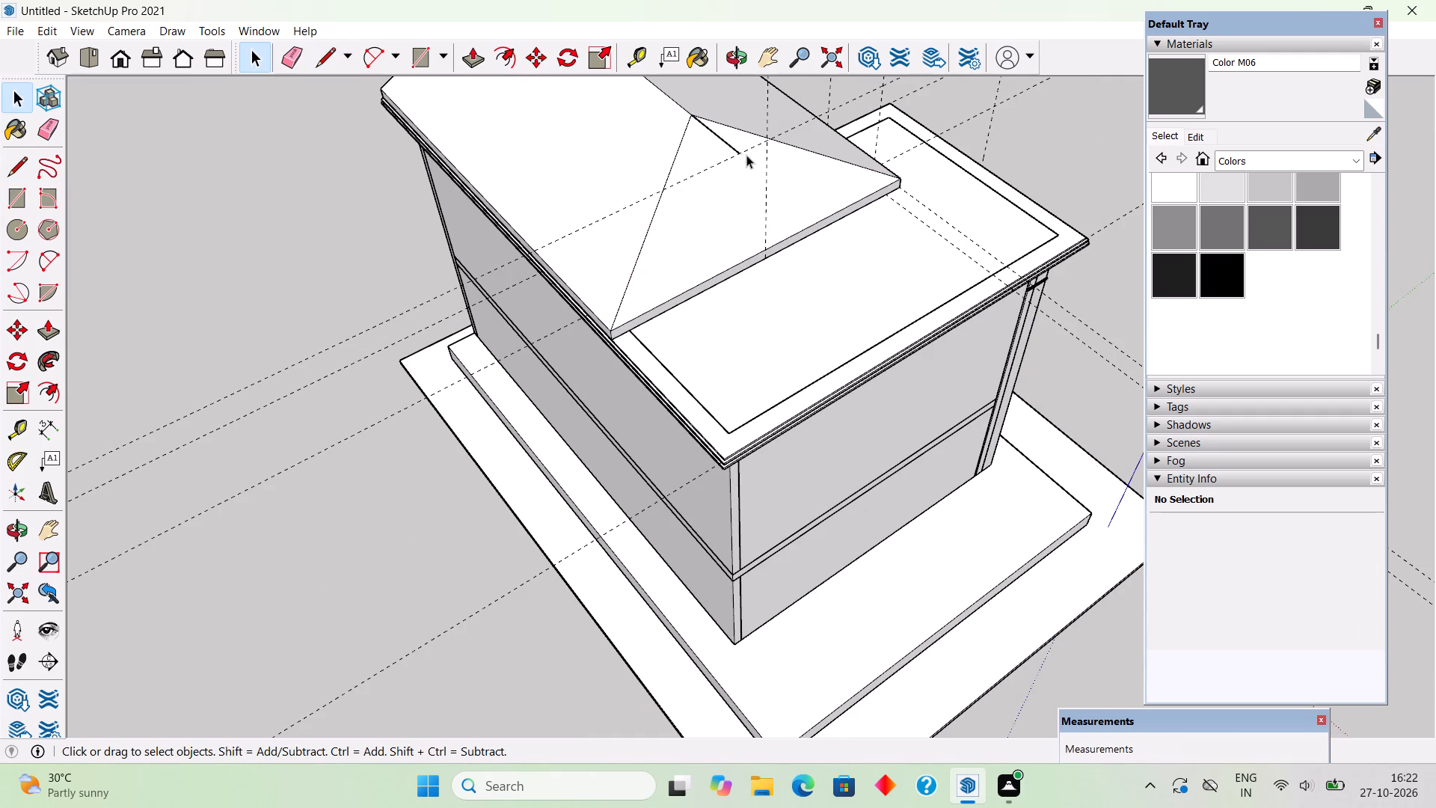
{"action": "left_click", "coordinate": [733, 150]}
{"action": "key", "text": "Delete"}
Examine the reshaped wing-side hip face and the whole roof from the wing end, the front and above.
{"action": "left_click", "coordinate": [678, 228]}
{"action": "middle_click_drag", "start_coordinate": [717, 234], "coordinate": [57, 173]}
{"action": "scroll", "coordinate": [57, 173], "scroll_direction": "down", "scroll_amount": 4}
{"action": "scroll", "coordinate": [881, 292], "scroll_direction": "down", "scroll_amount": 4}
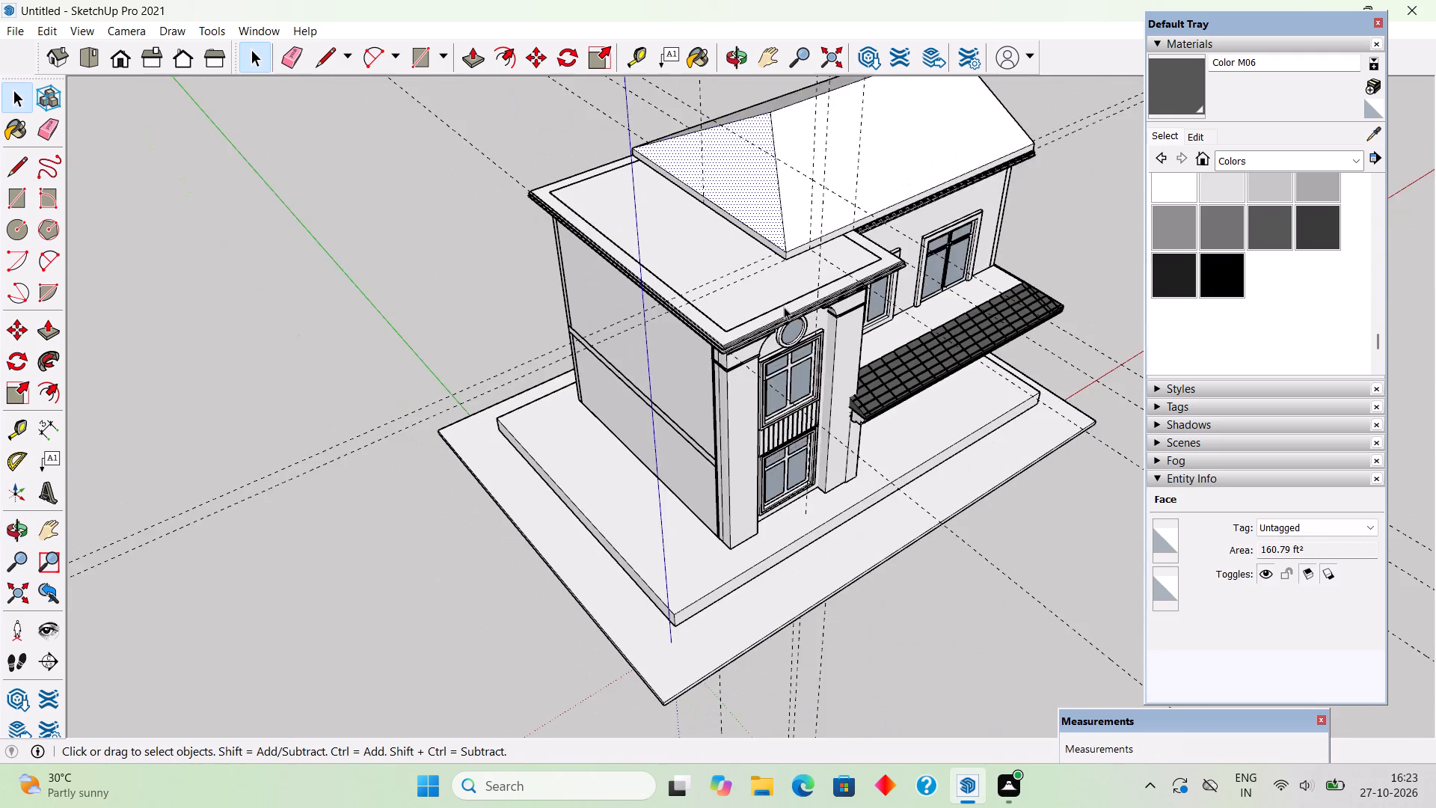
{"action": "scroll", "coordinate": [784, 307], "scroll_direction": "down", "scroll_amount": 4}
{"action": "middle_click_drag", "start_coordinate": [825, 267], "coordinate": [271, 129]}
{"action": "scroll", "coordinate": [803, 215], "scroll_direction": "up", "scroll_amount": 3}
{"action": "middle_click_drag", "start_coordinate": [798, 262], "coordinate": [877, 293]}
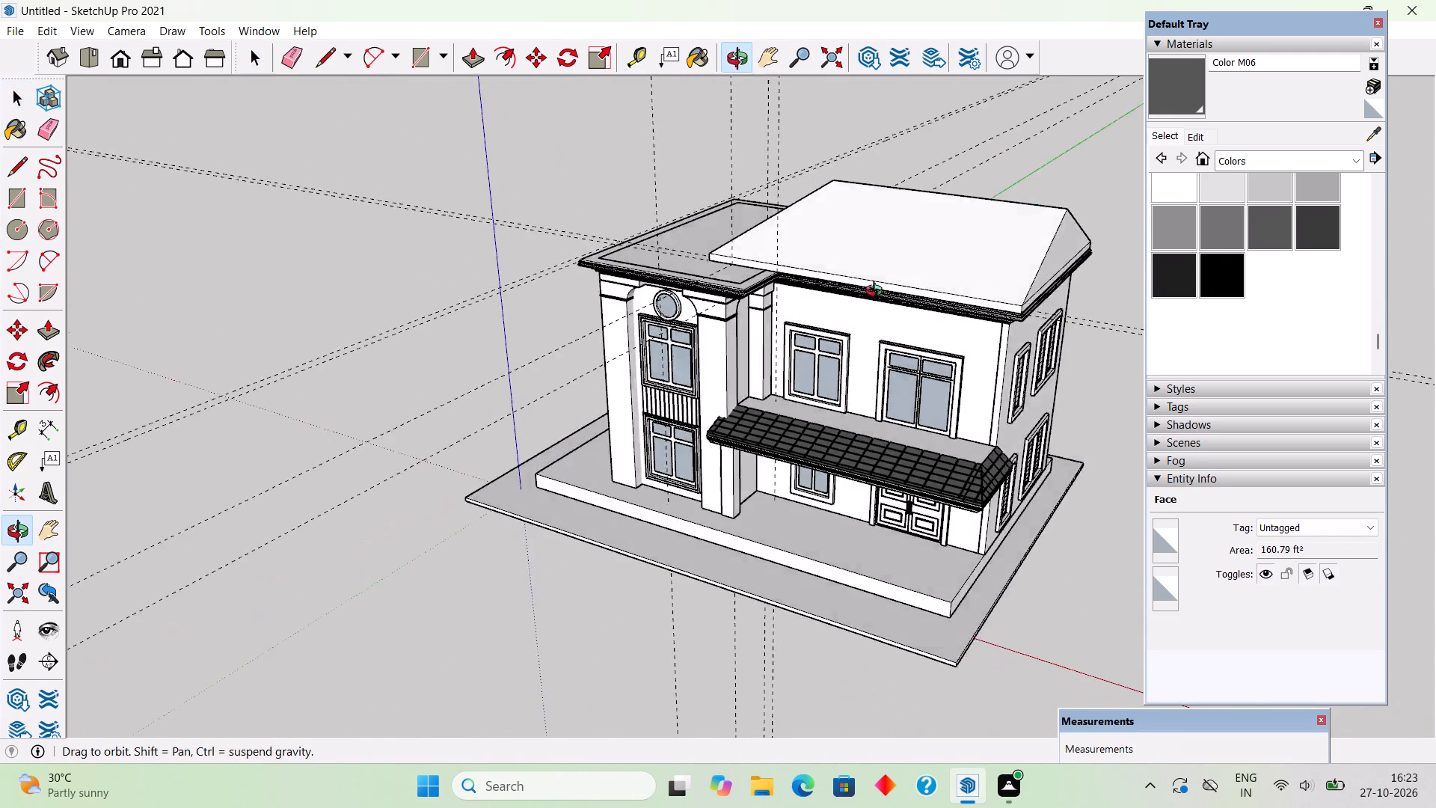
{"action": "middle_click_drag", "start_coordinate": [877, 293], "coordinate": [1037, 364]}
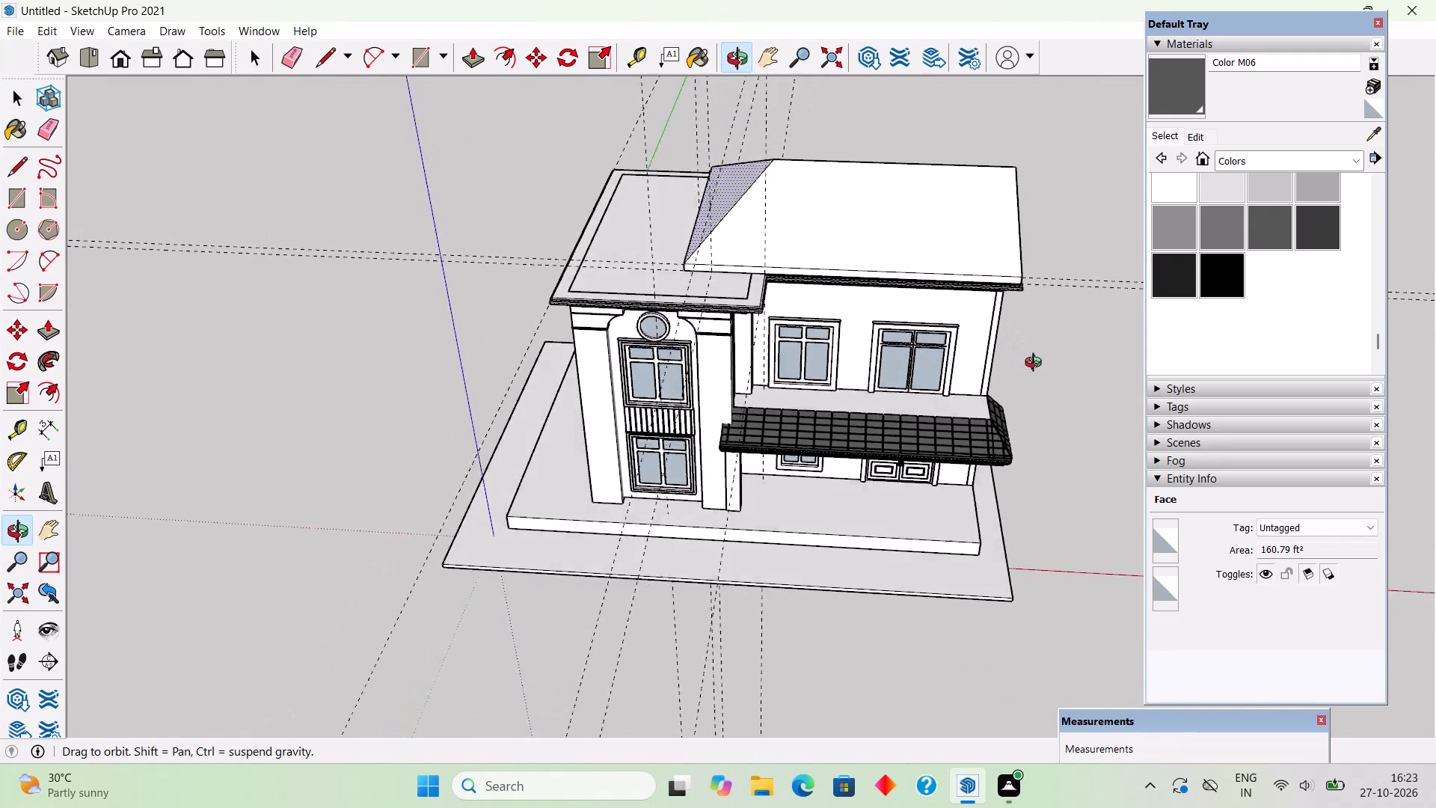
{"action": "middle_click_drag", "start_coordinate": [1037, 364], "coordinate": [813, 380]}
{"action": "scroll", "coordinate": [945, 223], "scroll_direction": "down", "scroll_amount": 5}
Draw two new hip lines from the far-end eave corners to a ridge point farther in, the first about 16' 10" long.
{"action": "scroll", "coordinate": [989, 177], "scroll_direction": "up", "scroll_amount": 8}
{"action": "scroll", "coordinate": [1076, 271], "scroll_direction": "up", "scroll_amount": 2}
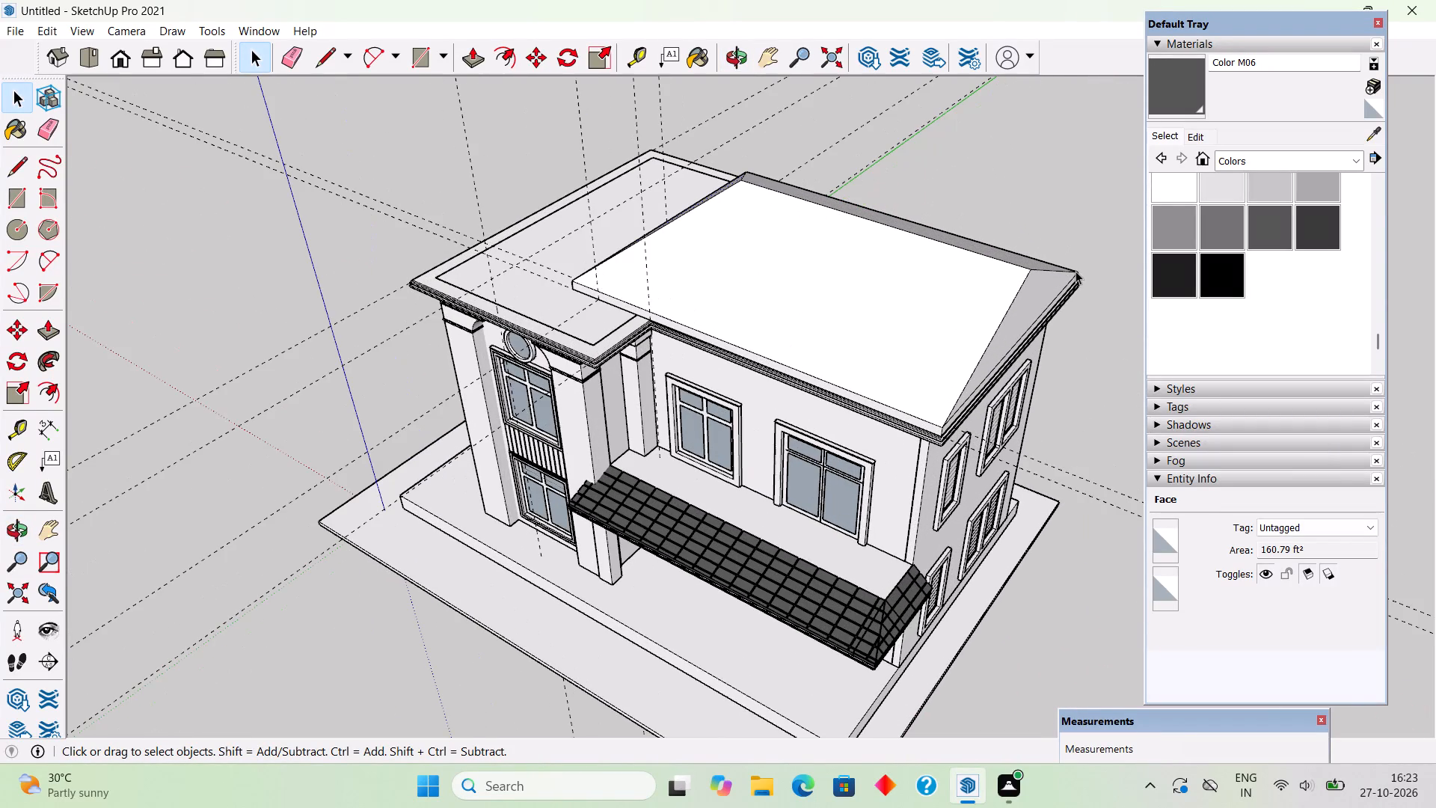
{"action": "key", "text": "l"}
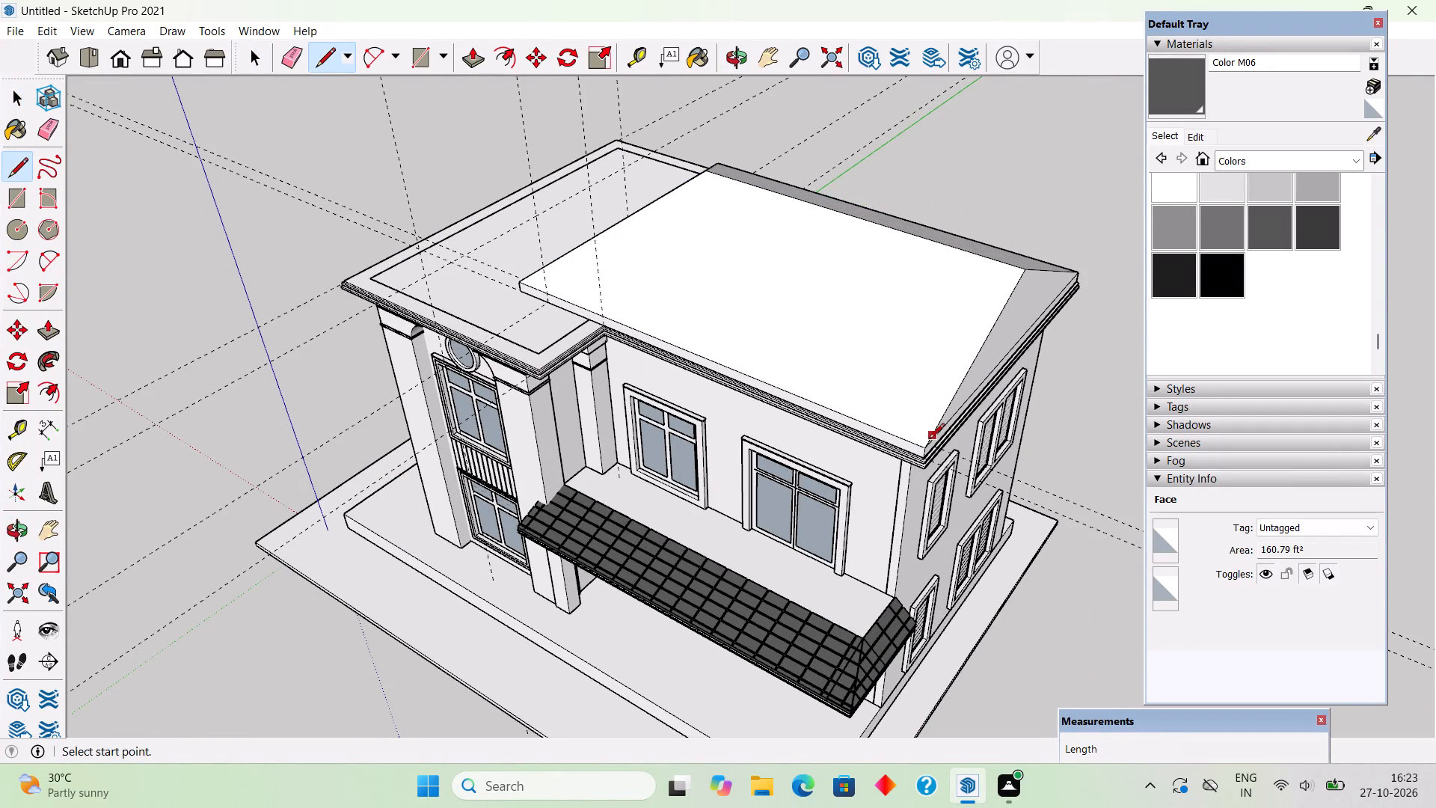
{"action": "left_click", "coordinate": [928, 441]}
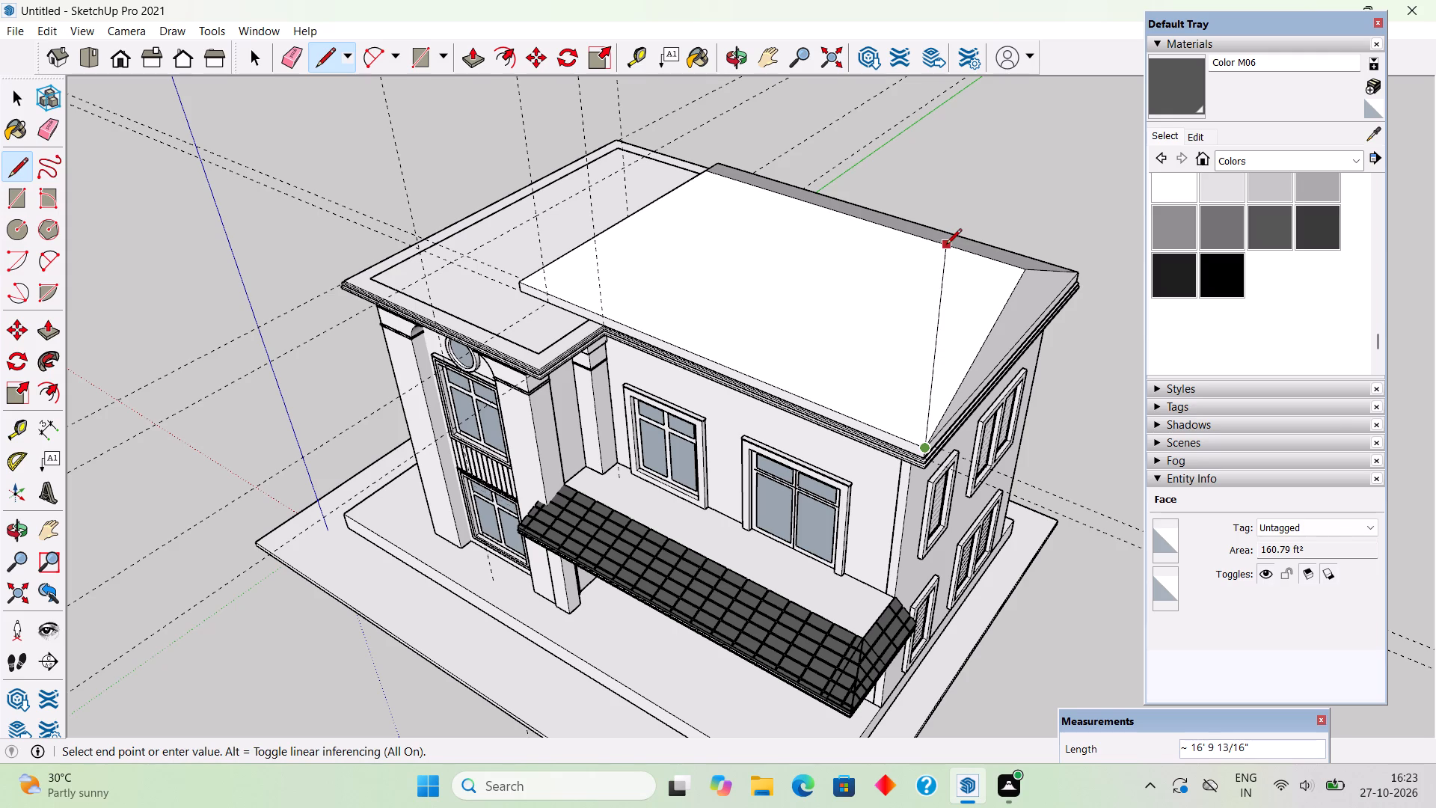
{"action": "left_click", "coordinate": [946, 245]}
{"action": "middle_click_drag", "start_coordinate": [1005, 266], "coordinate": [873, 304]}
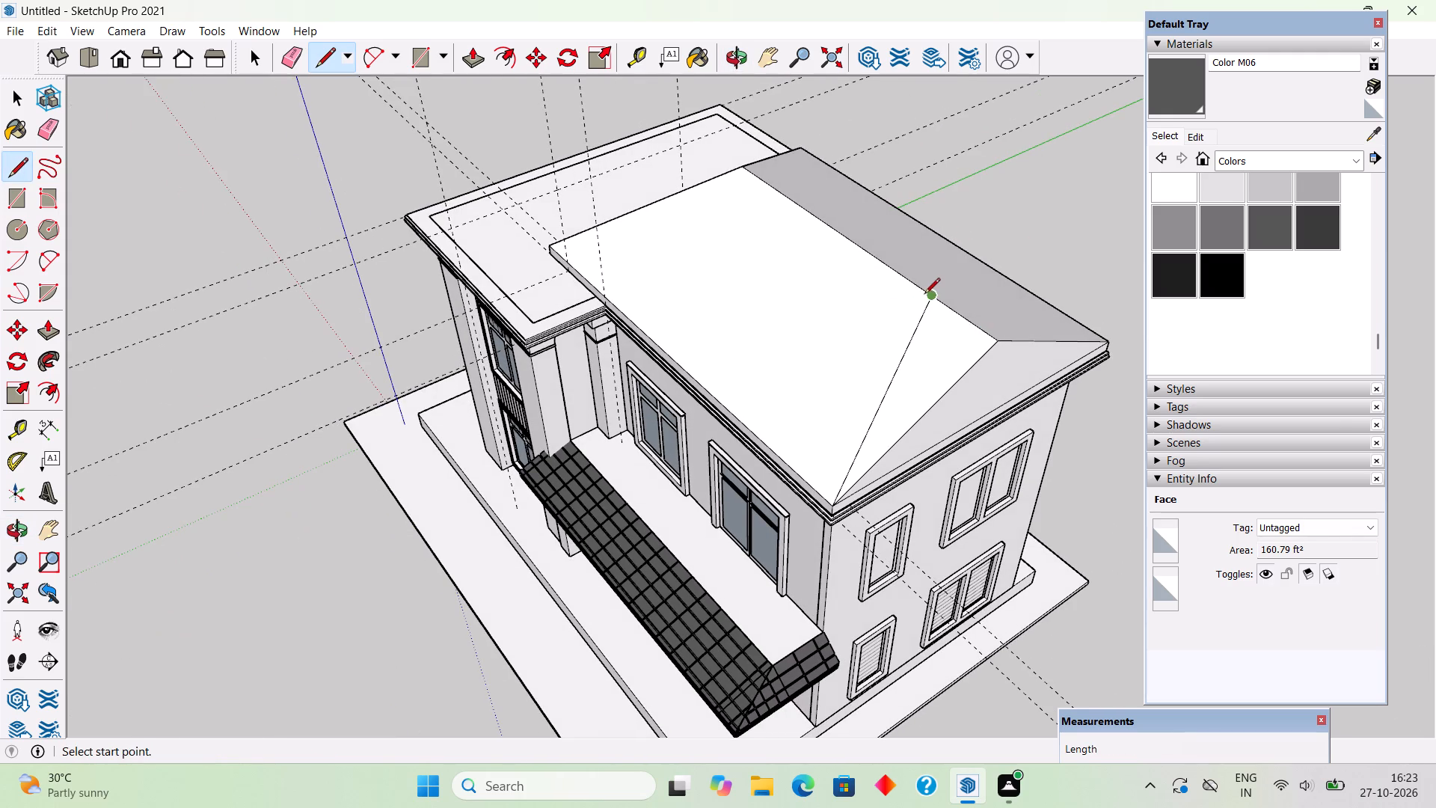
{"action": "left_click", "coordinate": [929, 298]}
{"action": "scroll", "coordinate": [1099, 337], "scroll_direction": "up", "scroll_amount": 2}
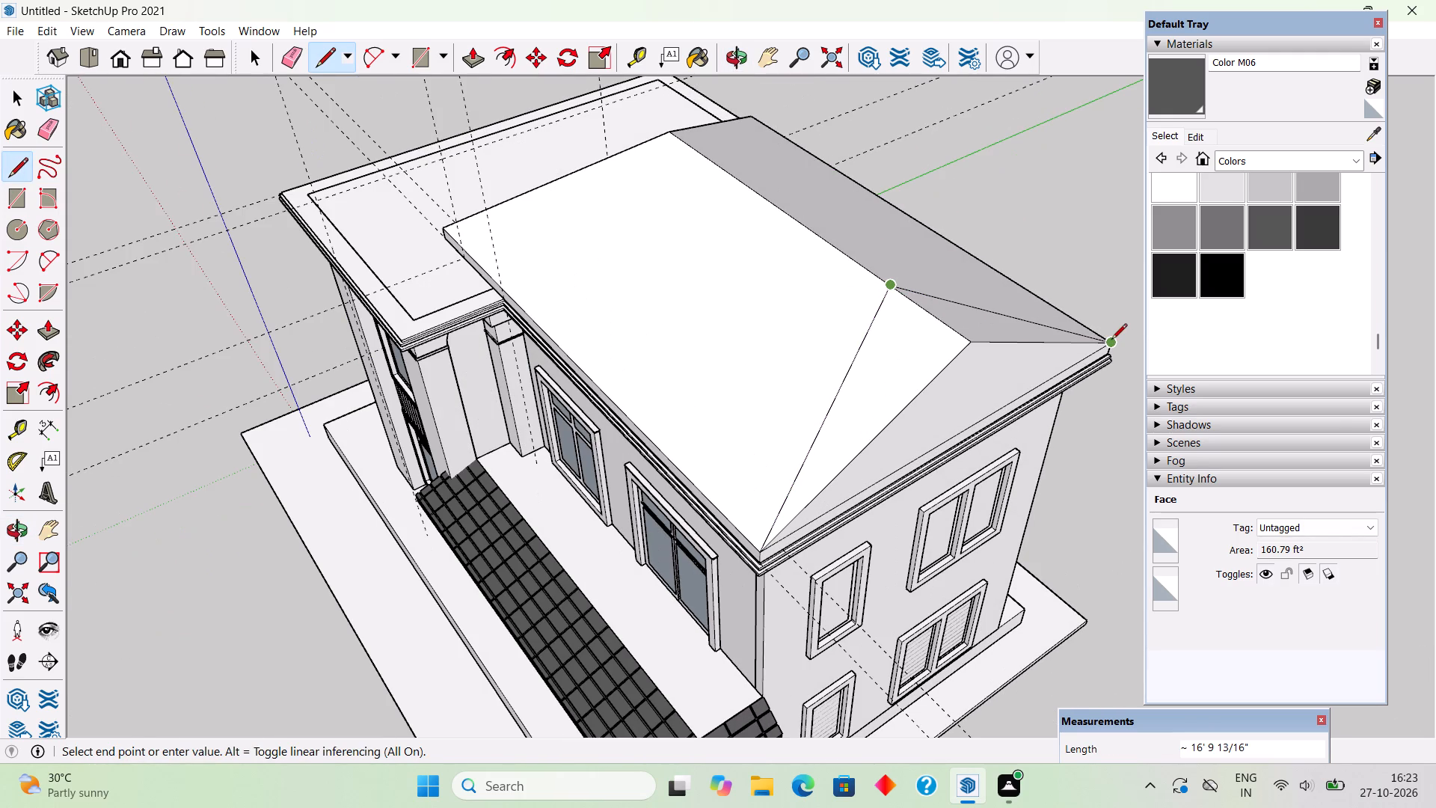
{"action": "left_click", "coordinate": [1111, 340]}
{"action": "key", "text": "space"}
Delete the two old hip lines and the leftover ridge segment inside the new far-end hip face.
{"action": "left_click", "coordinate": [1030, 342]}
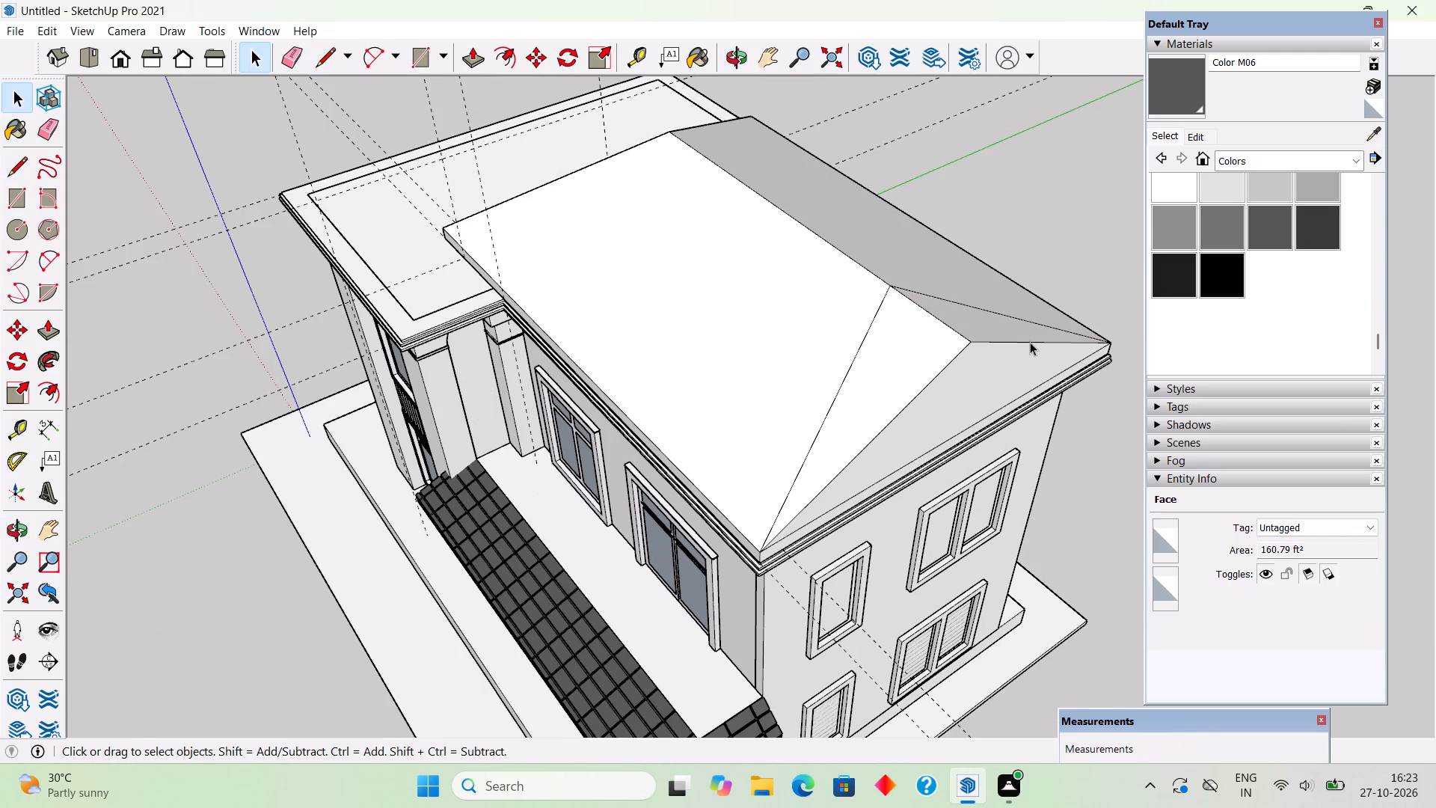
{"action": "key", "text": "Delete"}
{"action": "left_click", "coordinate": [956, 346]}
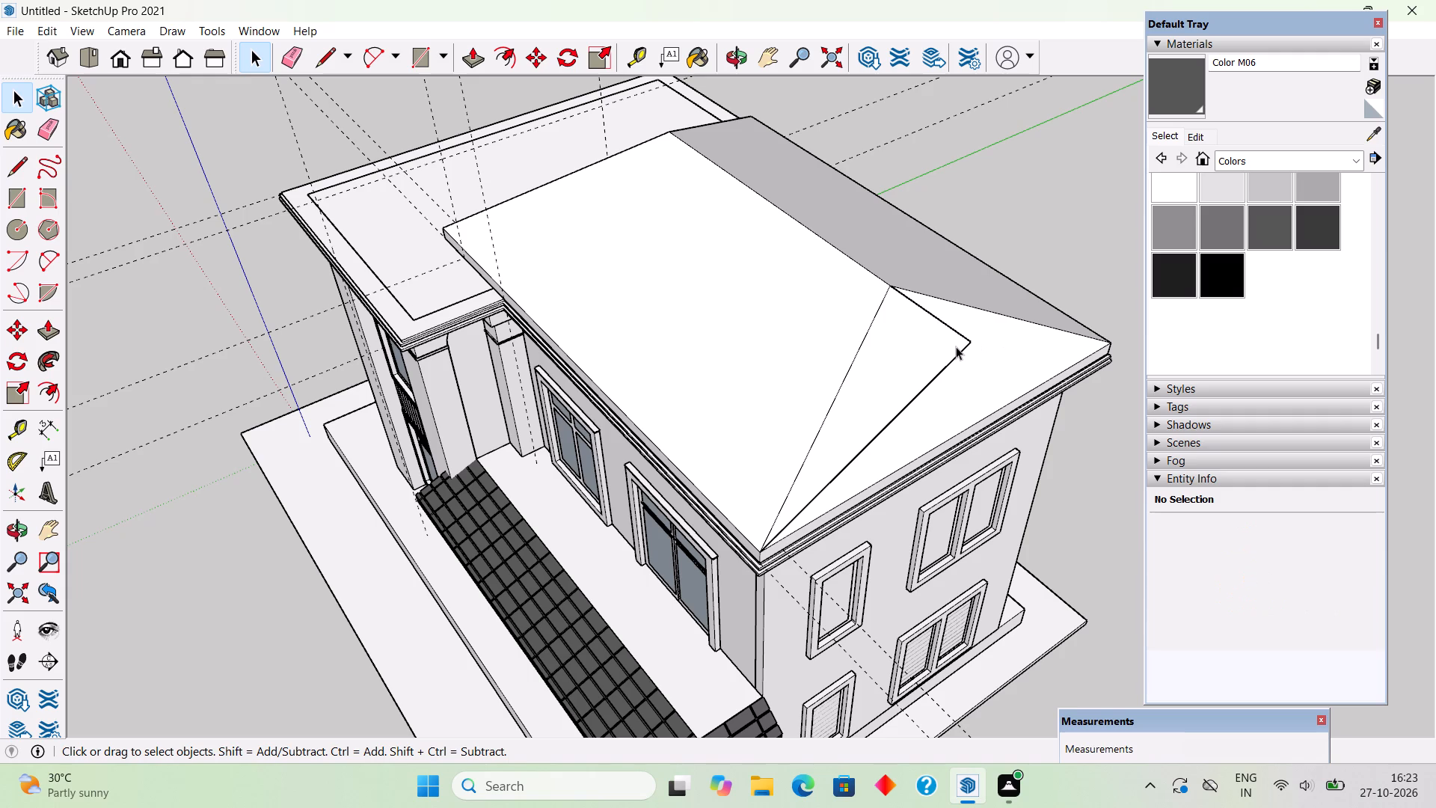
{"action": "left_click", "coordinate": [957, 349]}
{"action": "key", "text": "Delete"}
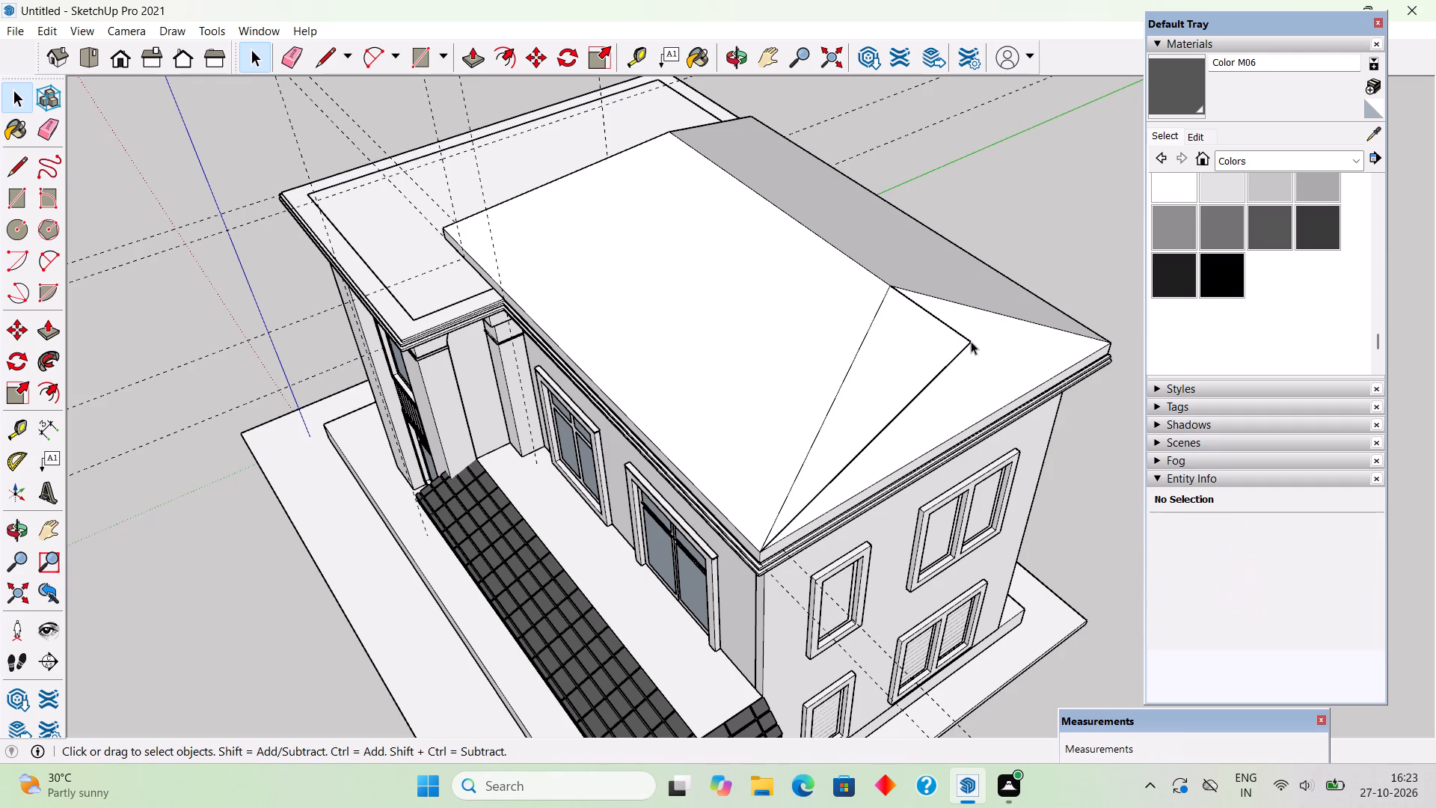
{"action": "left_click", "coordinate": [971, 341]}
{"action": "key", "text": "Delete"}
{"action": "left_click", "coordinate": [969, 340]}
{"action": "key", "text": "Delete"}
Examine the reshaped far-end hip face and the balance of both hipped ends from the front and above.
{"action": "left_click", "coordinate": [963, 353]}
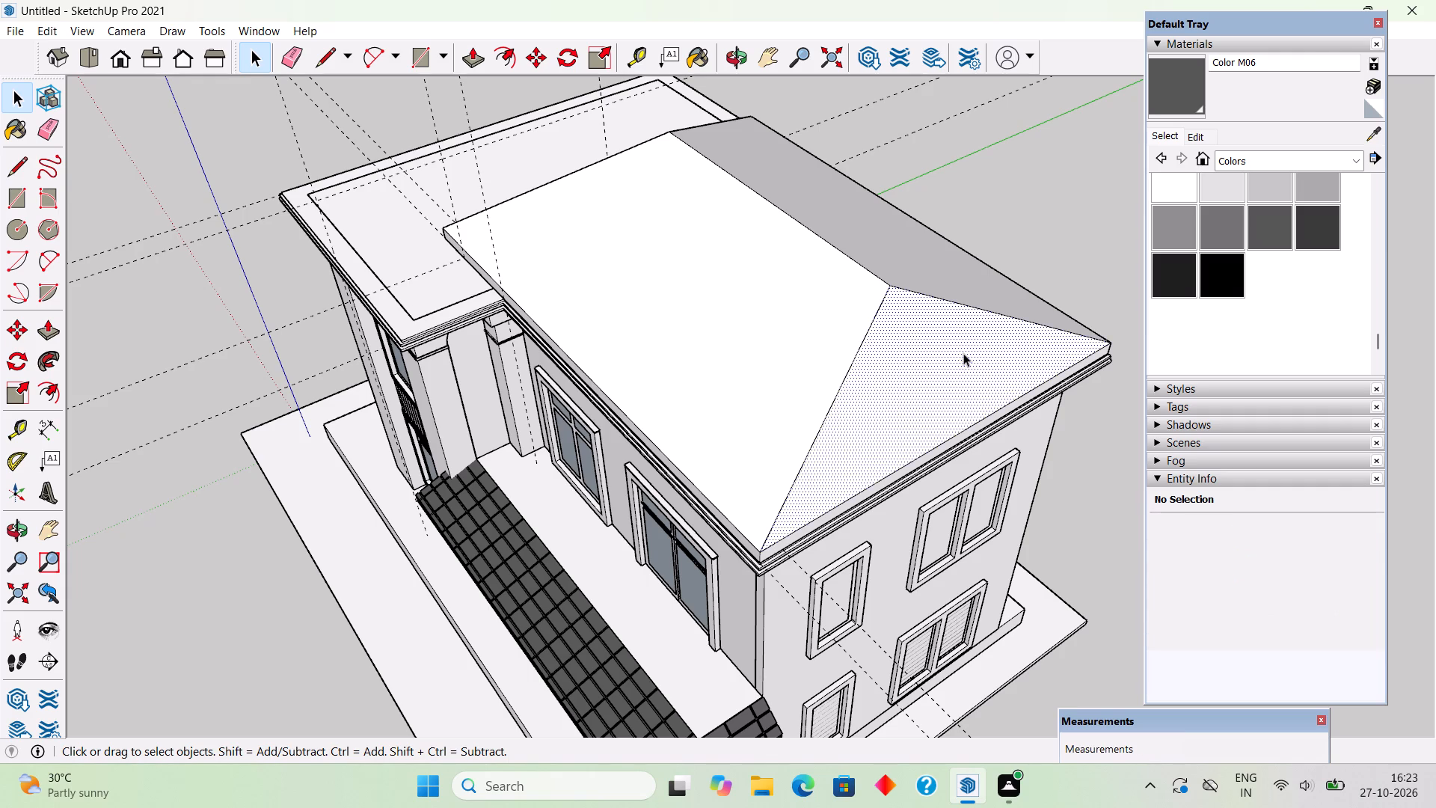
{"action": "scroll", "coordinate": [963, 352], "scroll_direction": "down", "scroll_amount": 9}
{"action": "middle_click_drag", "start_coordinate": [685, 342], "coordinate": [1054, 198]}
{"action": "middle_click_drag", "start_coordinate": [841, 259], "coordinate": [903, 123]}
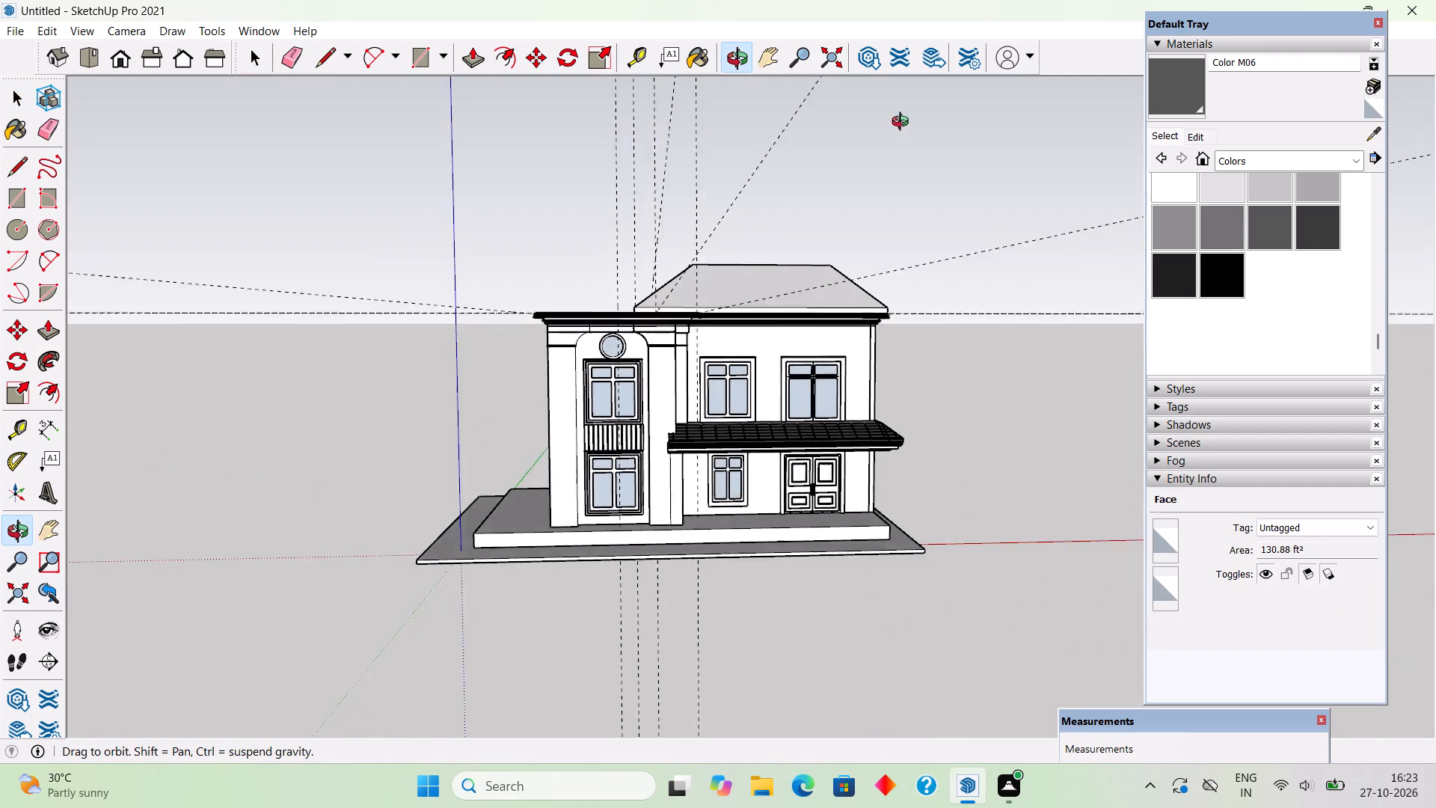
{"action": "middle_click_drag", "start_coordinate": [903, 123], "coordinate": [919, 278]}
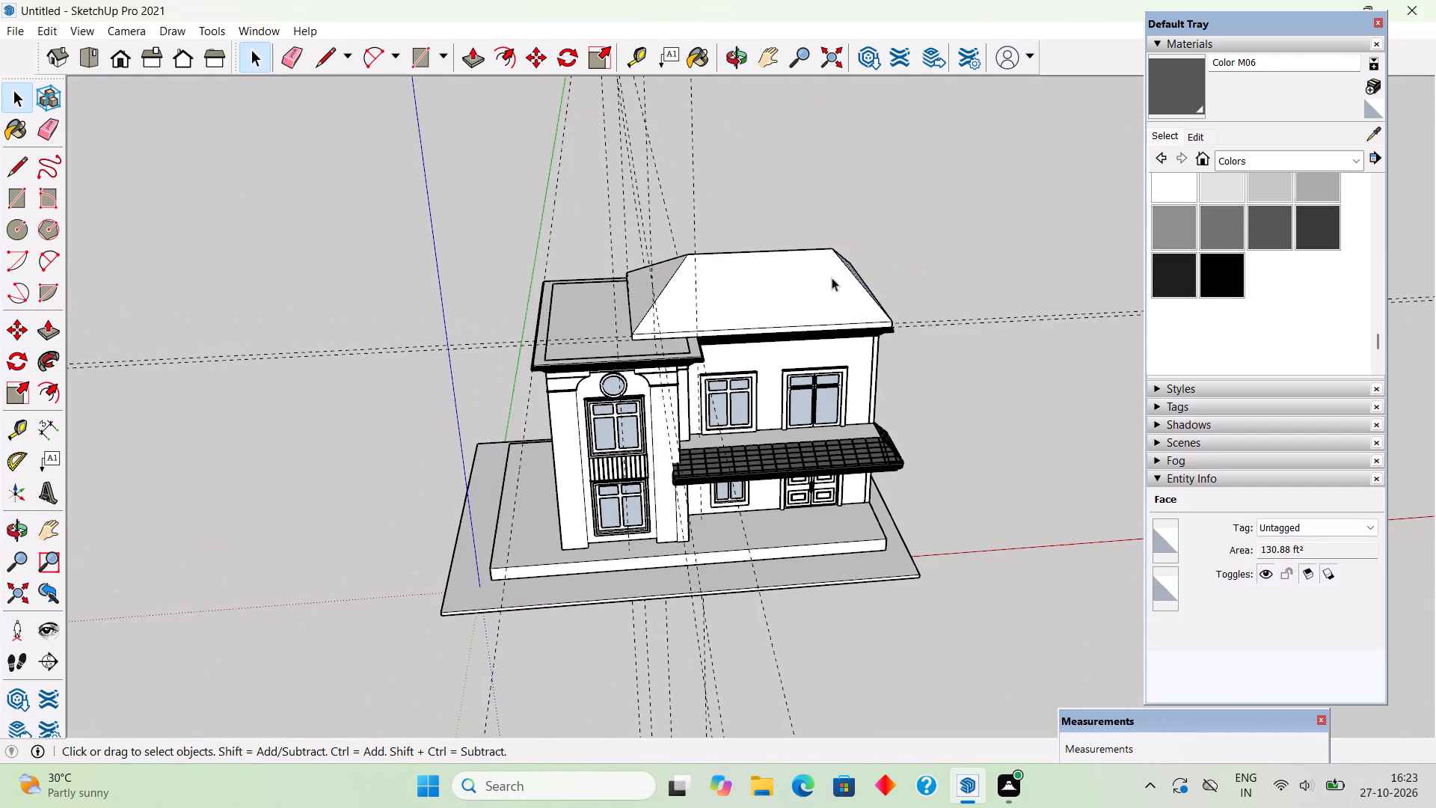
{"action": "scroll", "coordinate": [784, 248], "scroll_direction": "up", "scroll_amount": 6}
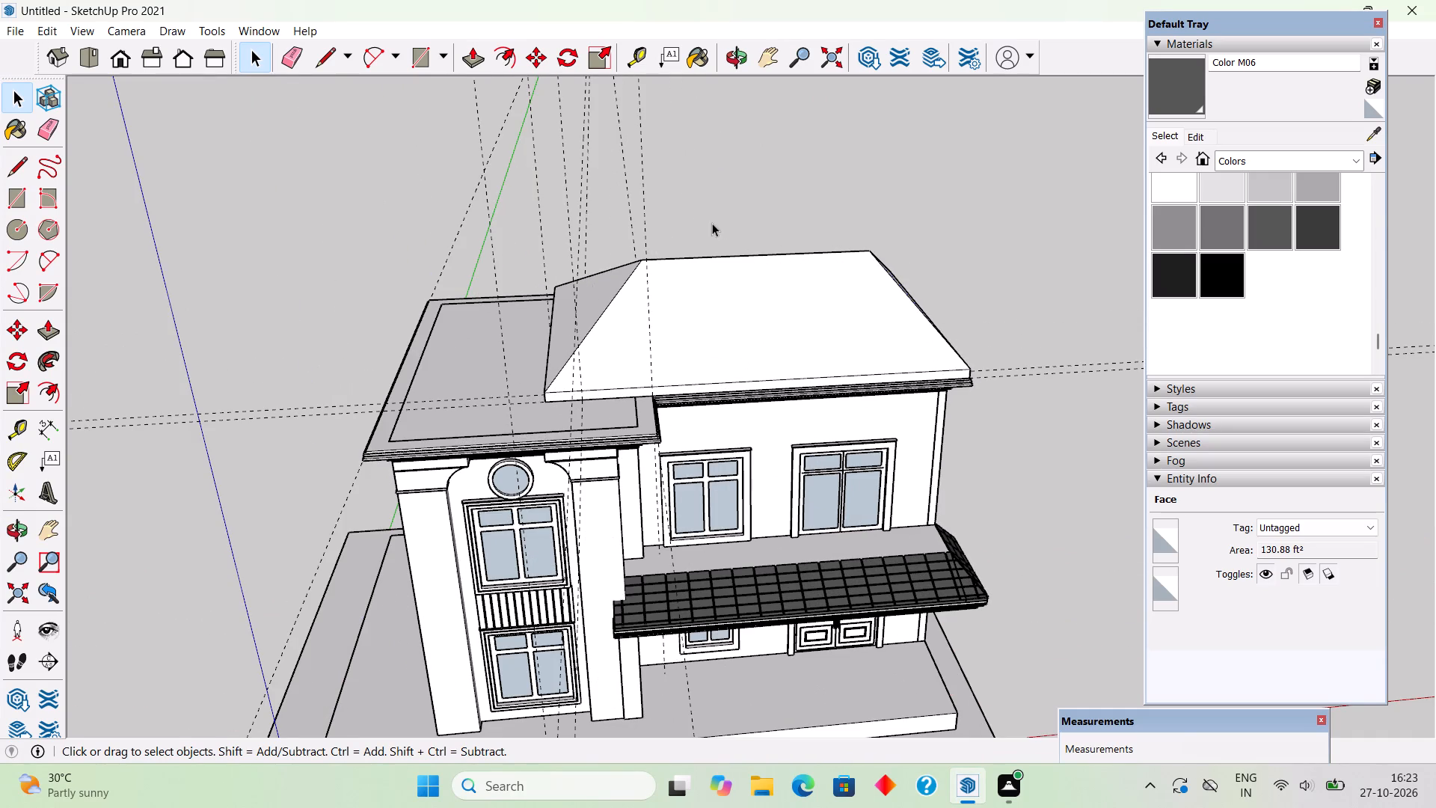
{"action": "middle_click_drag", "start_coordinate": [696, 232], "coordinate": [682, 223]}
{"action": "scroll", "coordinate": [682, 218], "scroll_direction": "up", "scroll_amount": 1}
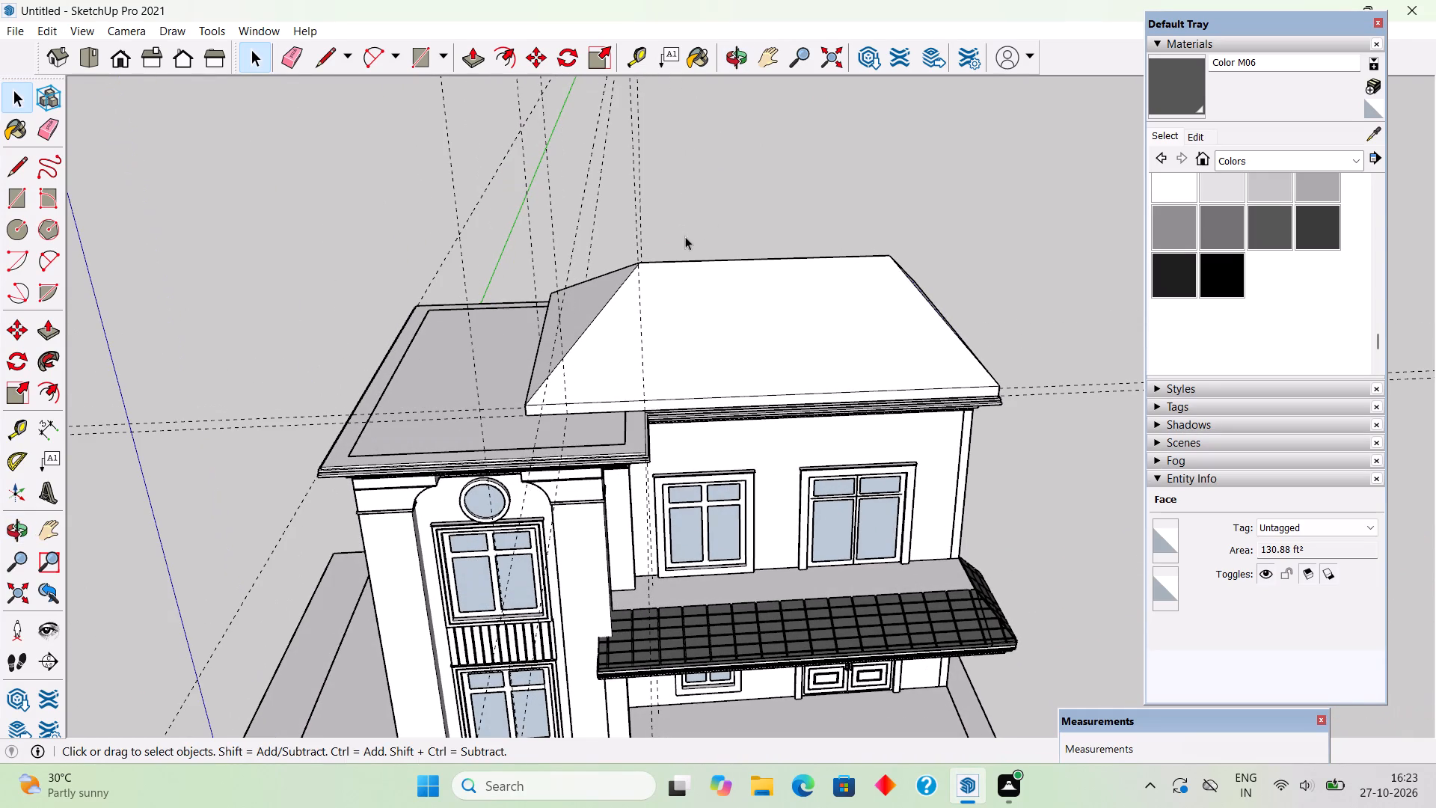
Measure the slope length of the wing-side hip face from its eave midpoint to the ridge end.
{"action": "middle_click_drag", "start_coordinate": [704, 279], "coordinate": [759, 435]}
{"action": "middle_click_drag", "start_coordinate": [716, 260], "coordinate": [641, 398]}
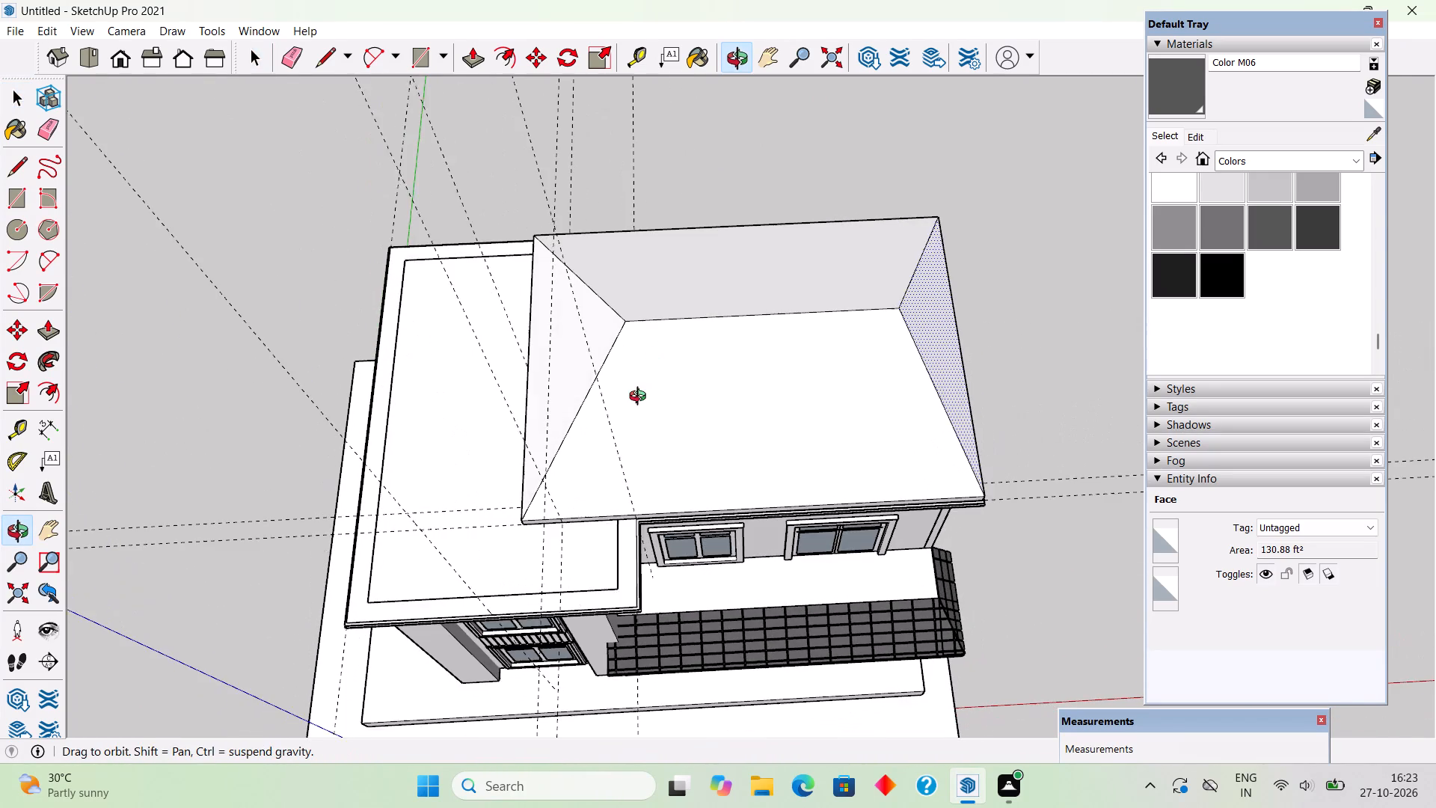
{"action": "middle_click_drag", "start_coordinate": [641, 398], "coordinate": [640, 399]}
{"action": "scroll", "coordinate": [657, 343], "scroll_direction": "up", "scroll_amount": 2}
{"action": "middle_click_drag", "start_coordinate": [588, 317], "coordinate": [830, 244]}
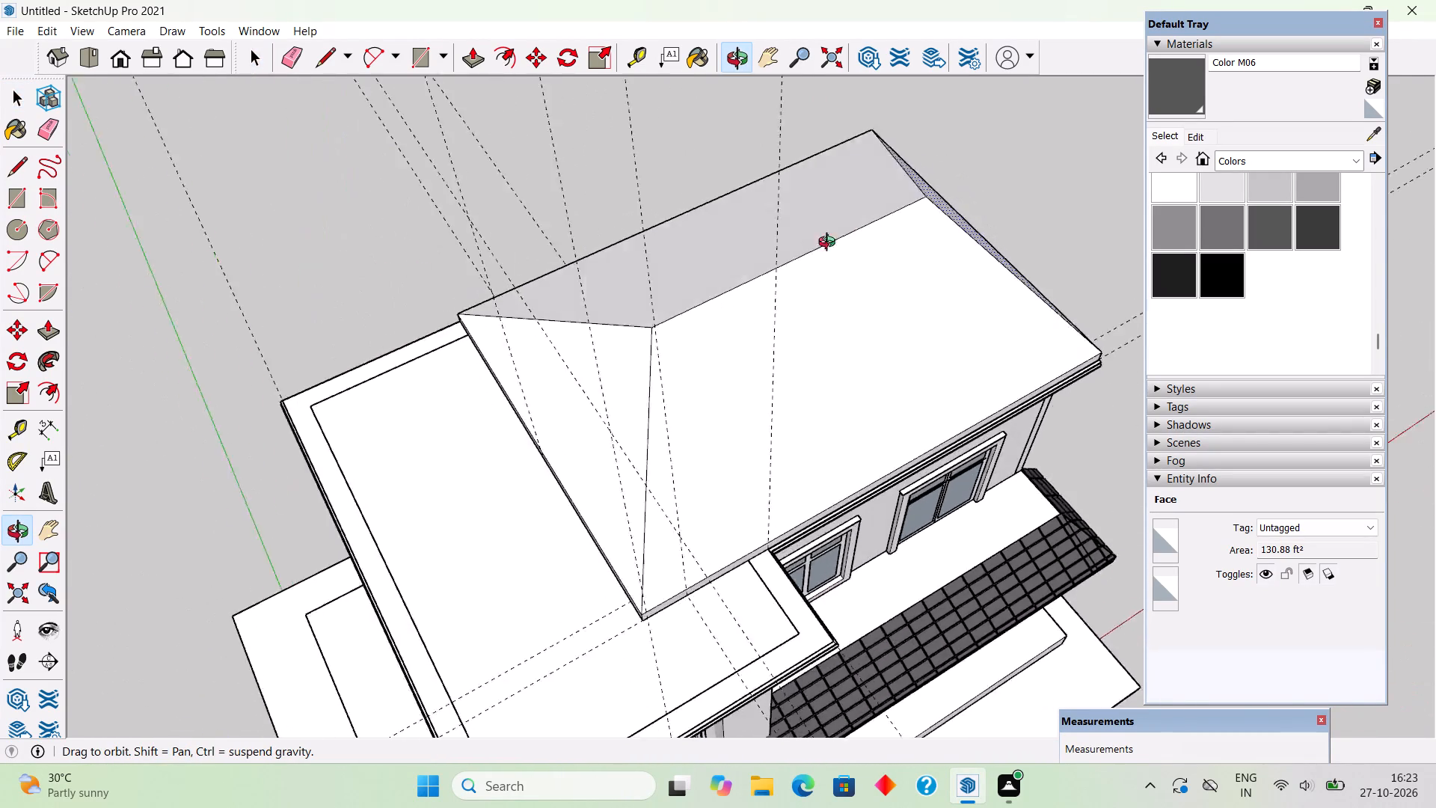
{"action": "middle_click_drag", "start_coordinate": [830, 244], "coordinate": [966, 163]}
{"action": "middle_click_drag", "start_coordinate": [687, 358], "coordinate": [844, 354]}
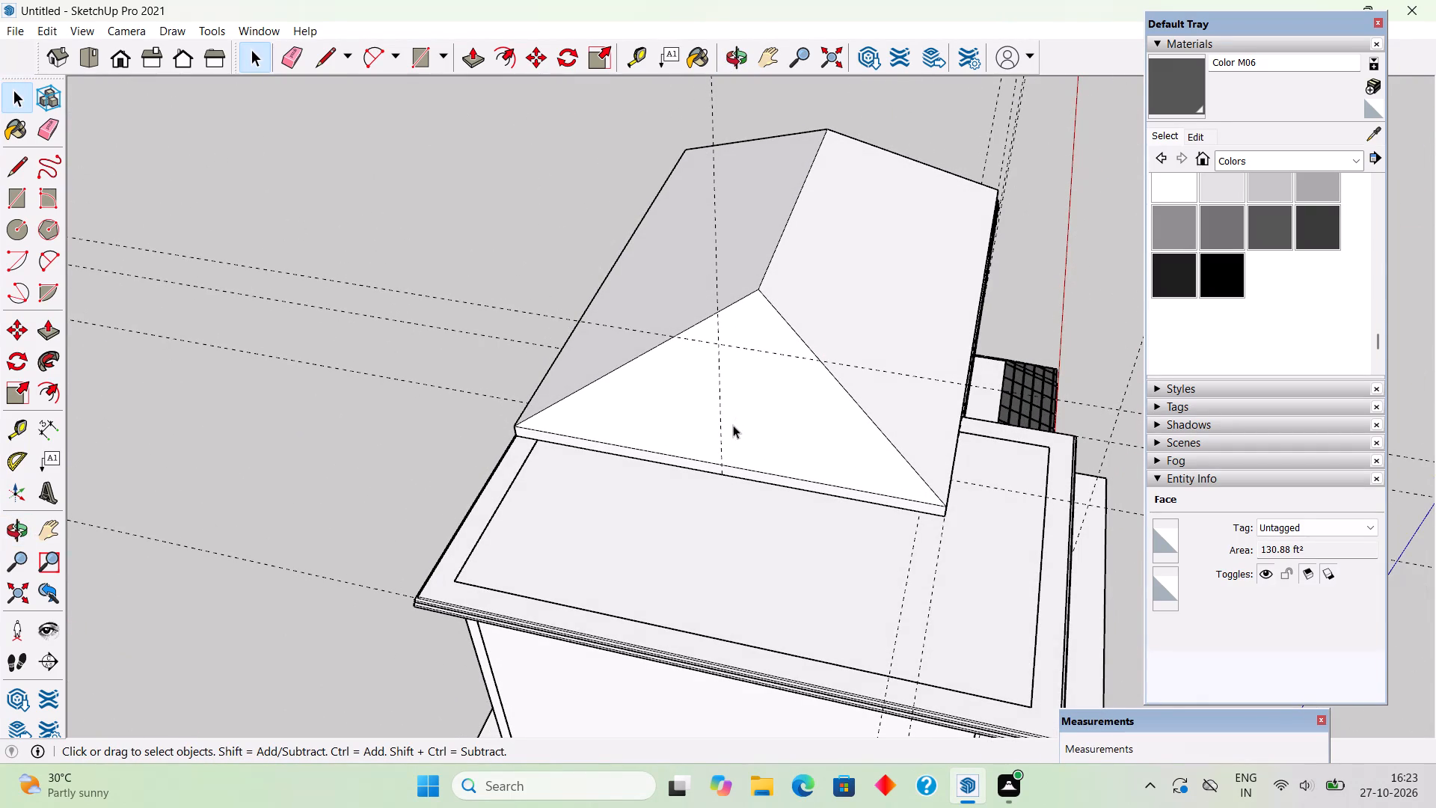
{"action": "key", "text": "l"}
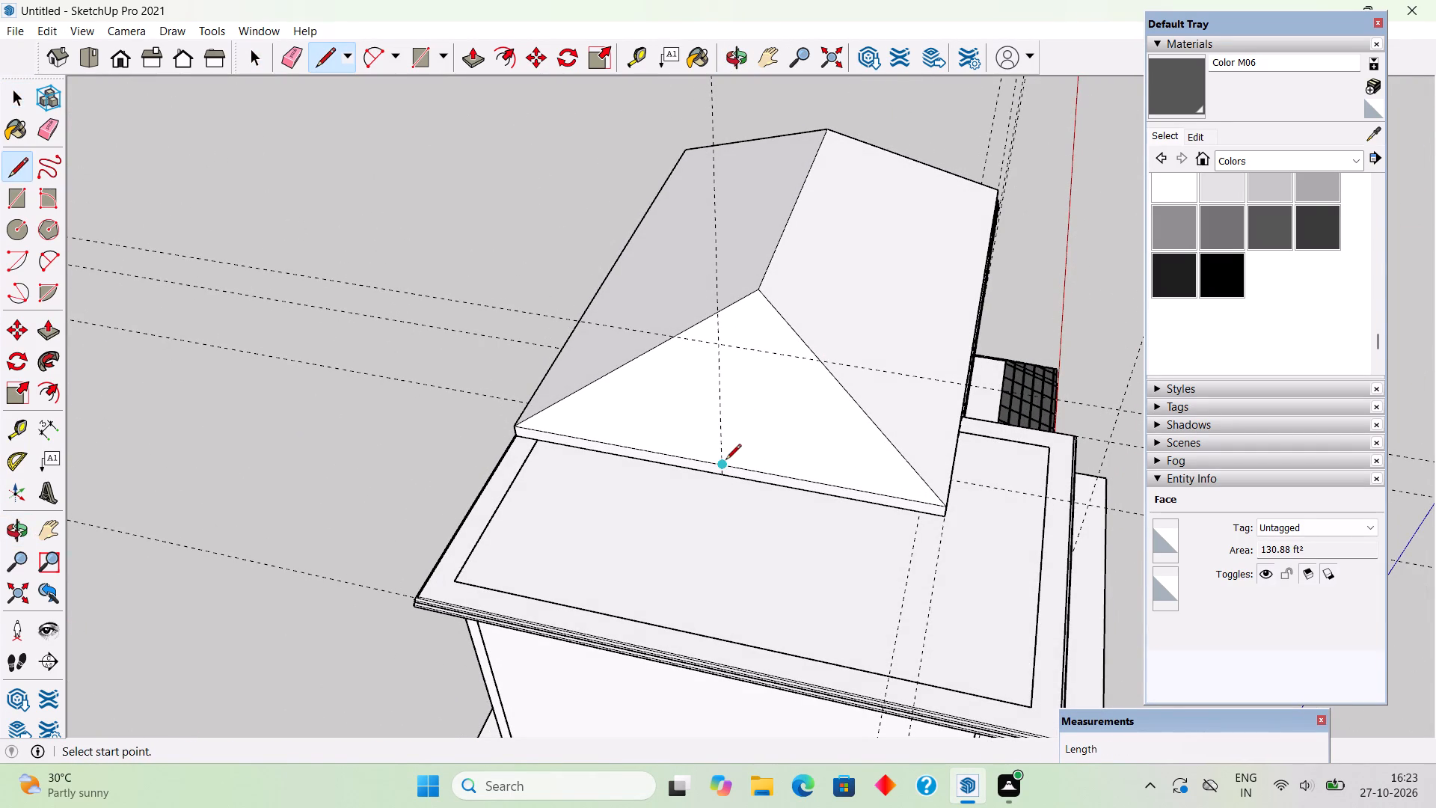
{"action": "left_click", "coordinate": [725, 461]}
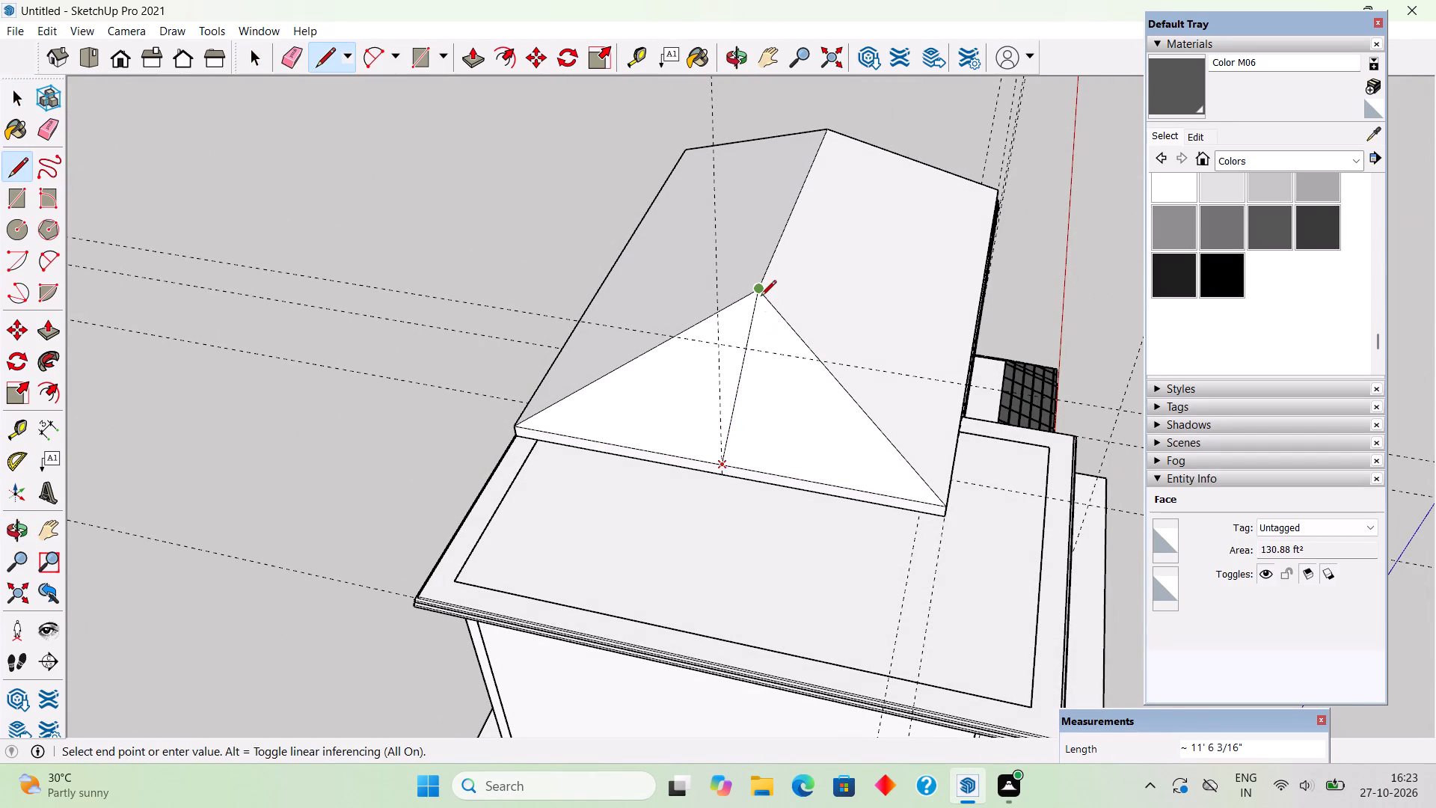
{"action": "key", "text": "space"}
Draw an 11.6' slope line from the far-end eave midpoint up toward the main roof's ridge.
{"action": "middle_click_drag", "start_coordinate": [817, 230], "coordinate": [234, 275]}
{"action": "middle_click_drag", "start_coordinate": [883, 289], "coordinate": [626, 248]}
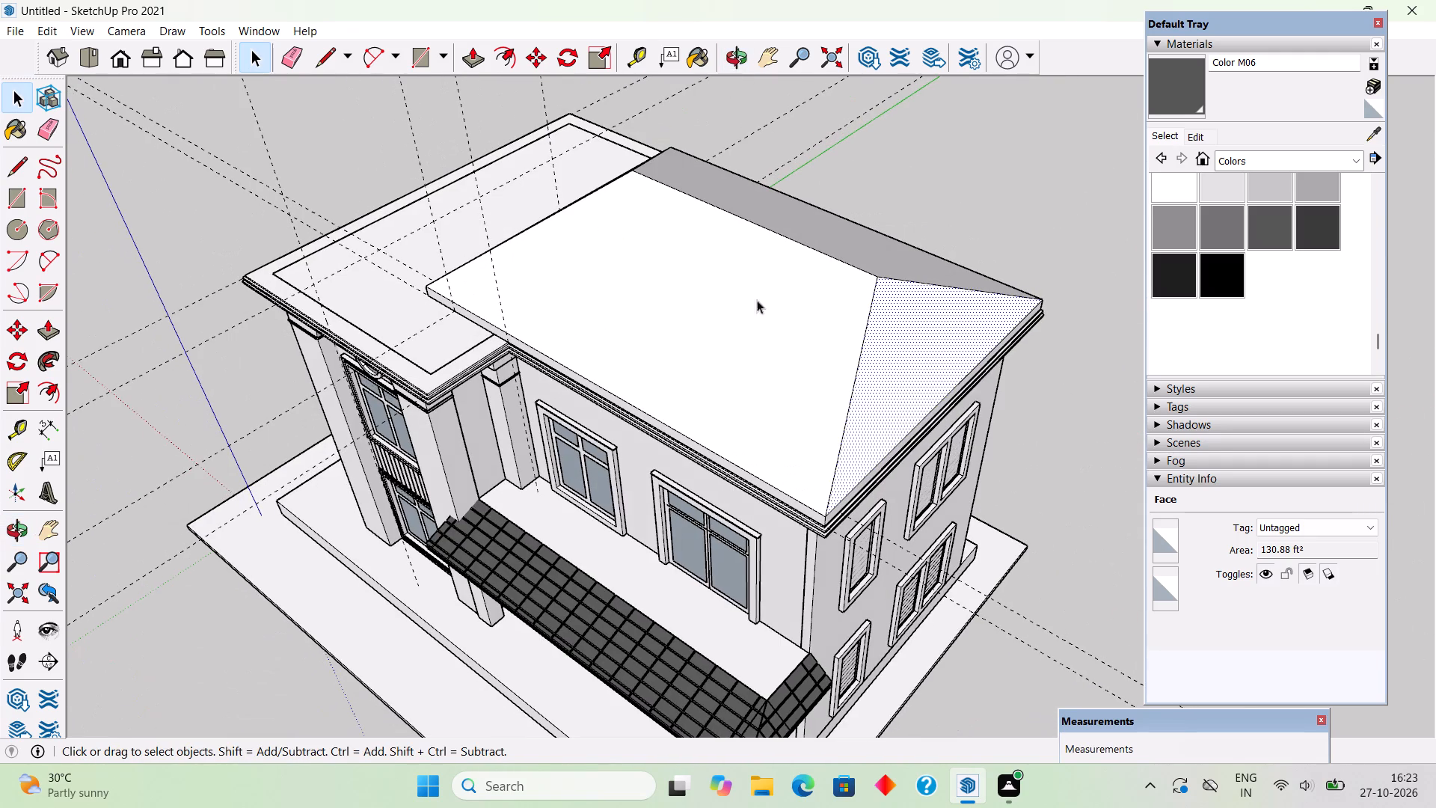
{"action": "key", "text": "l"}
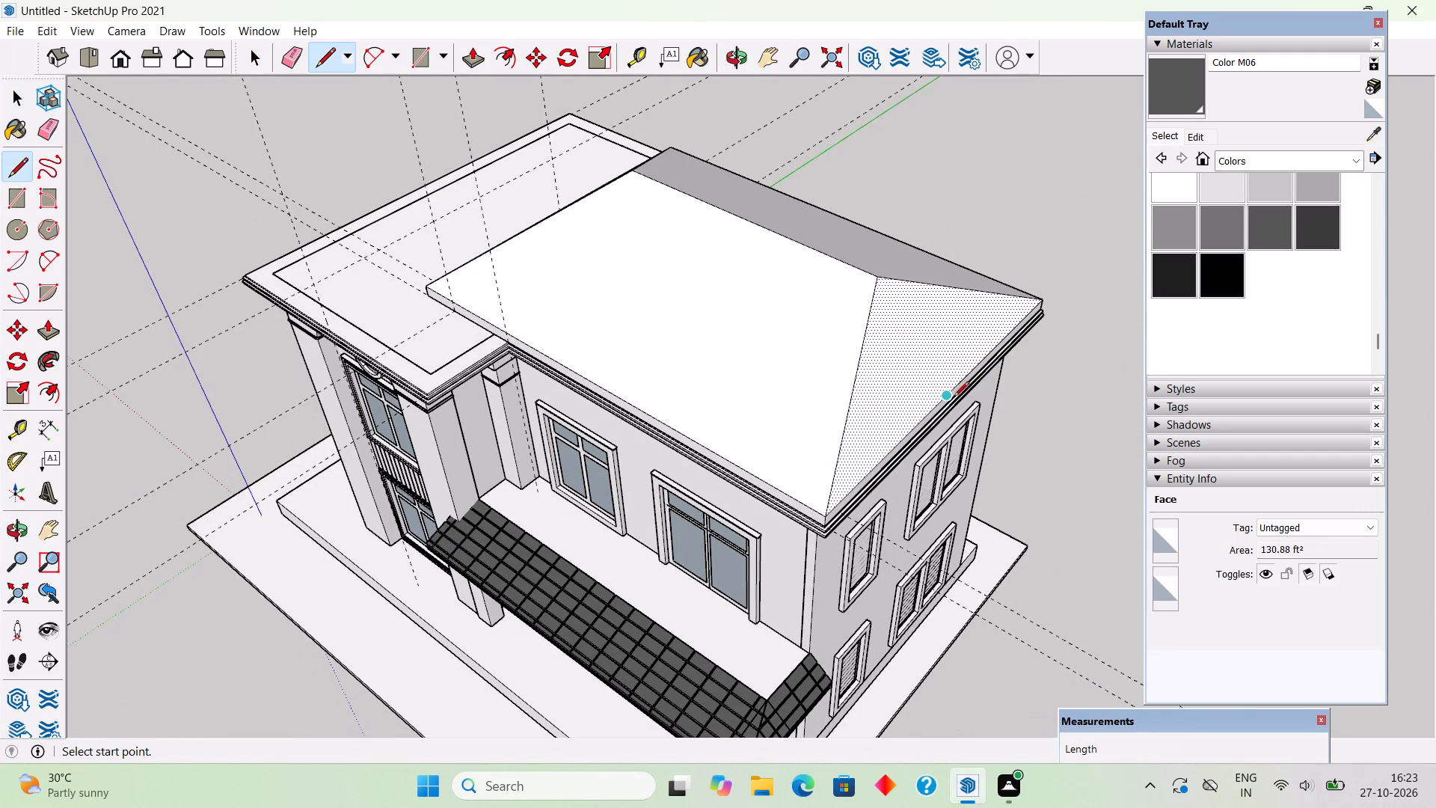
{"action": "scroll", "coordinate": [949, 400], "scroll_direction": "up", "scroll_amount": 7}
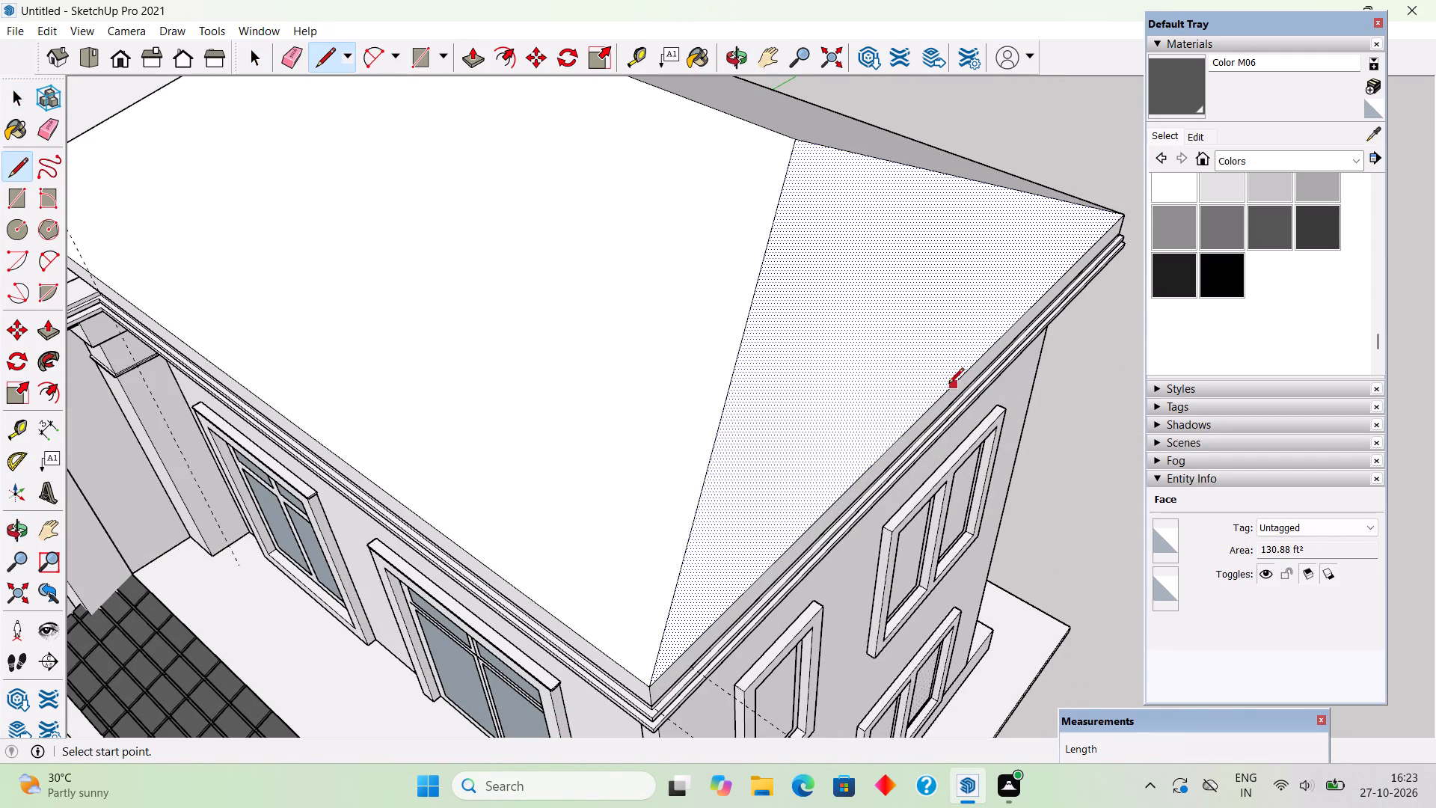
{"action": "left_click", "coordinate": [945, 395]}
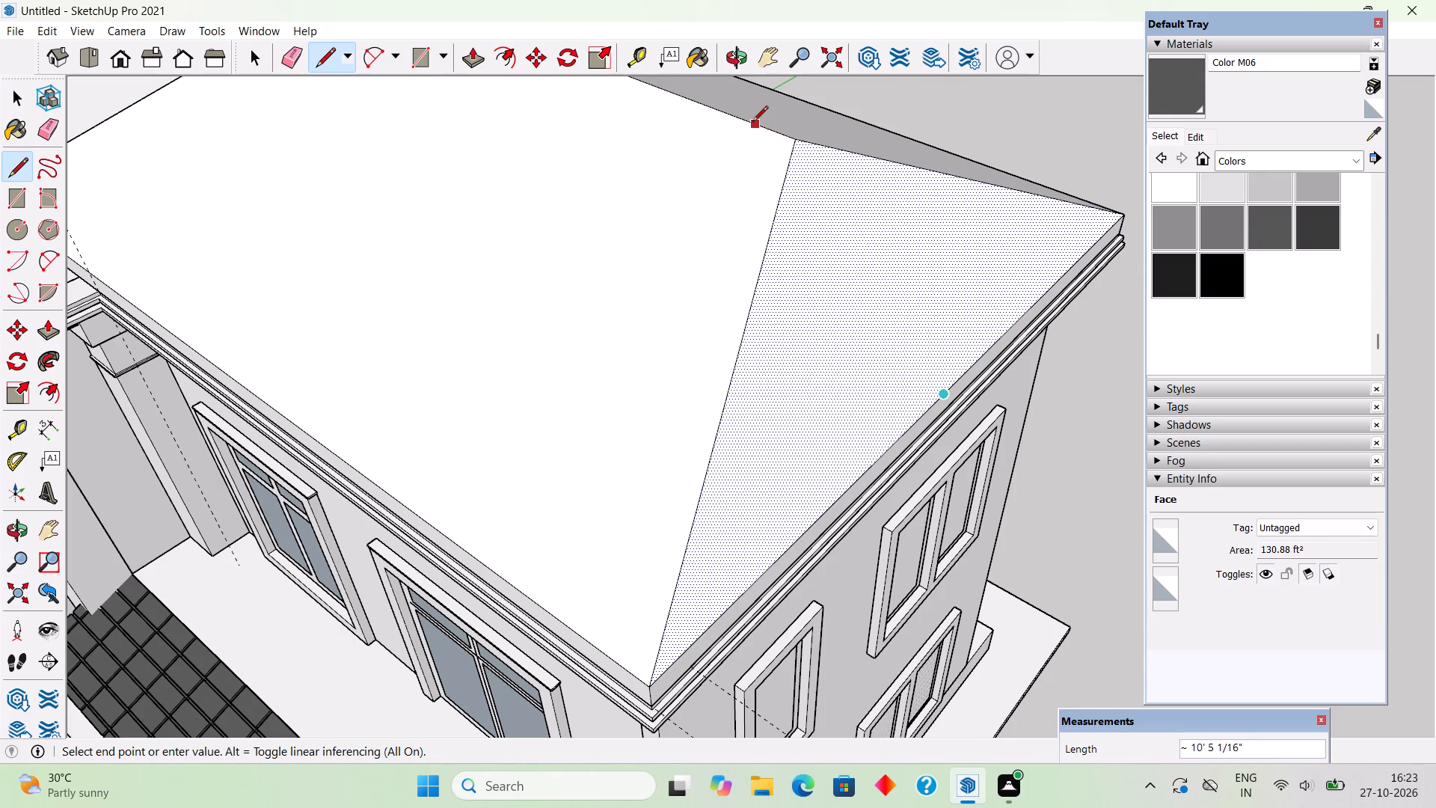
{"action": "type", "text": "11.6"}
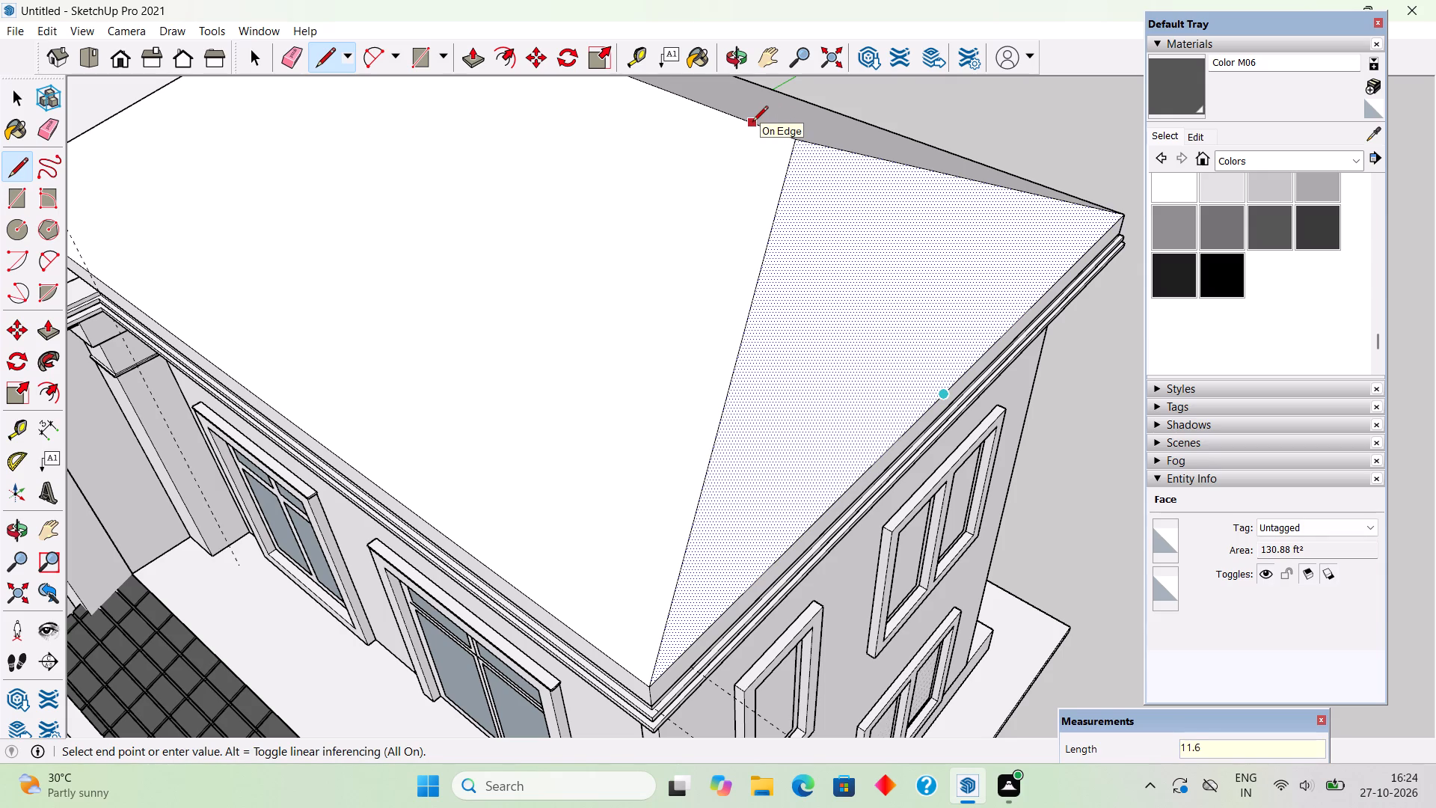
{"action": "key", "text": "apostrophe"}
{"action": "key", "text": "Return"}
{"action": "middle_click_drag", "start_coordinate": [817, 188], "coordinate": [1052, 186]}
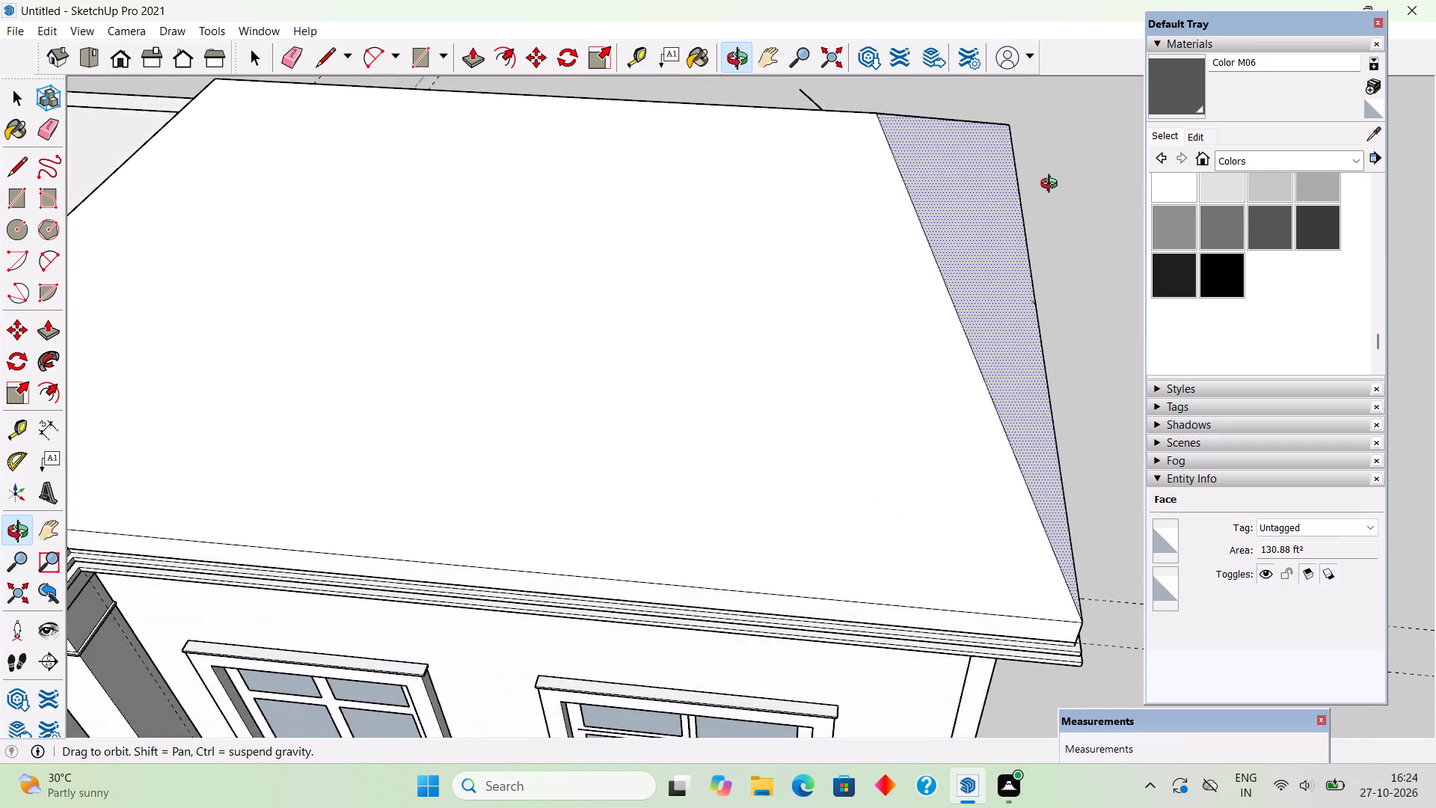
{"action": "middle_click_drag", "start_coordinate": [1052, 186], "coordinate": [971, 207]}
{"action": "key", "text": "space"}
Draw two new hip lines from the far-end eave corners to the slope line's crossing with the ridge, the first about 17' 6" long.
{"action": "scroll", "coordinate": [925, 167], "scroll_direction": "down", "scroll_amount": 5}
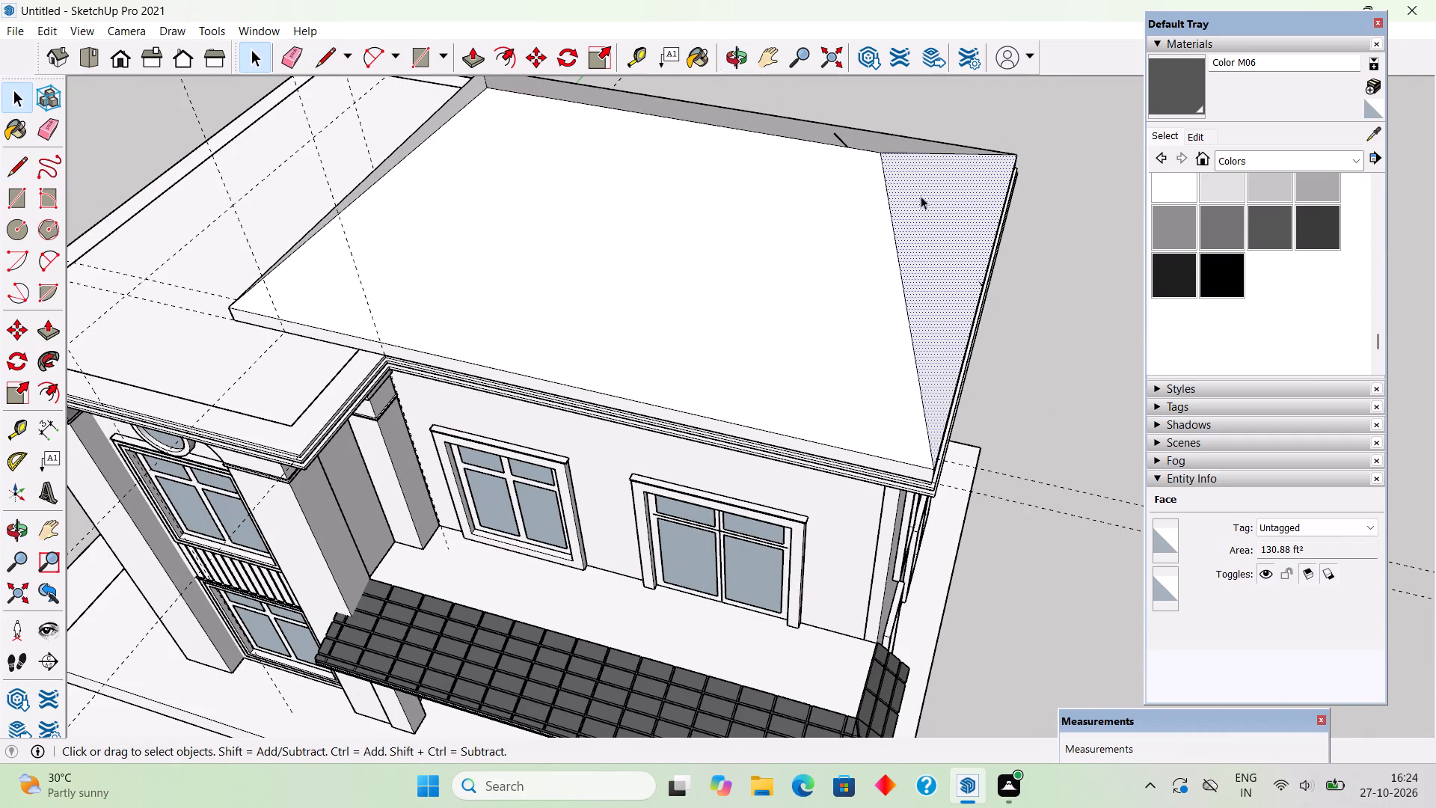
{"action": "key", "text": "l"}
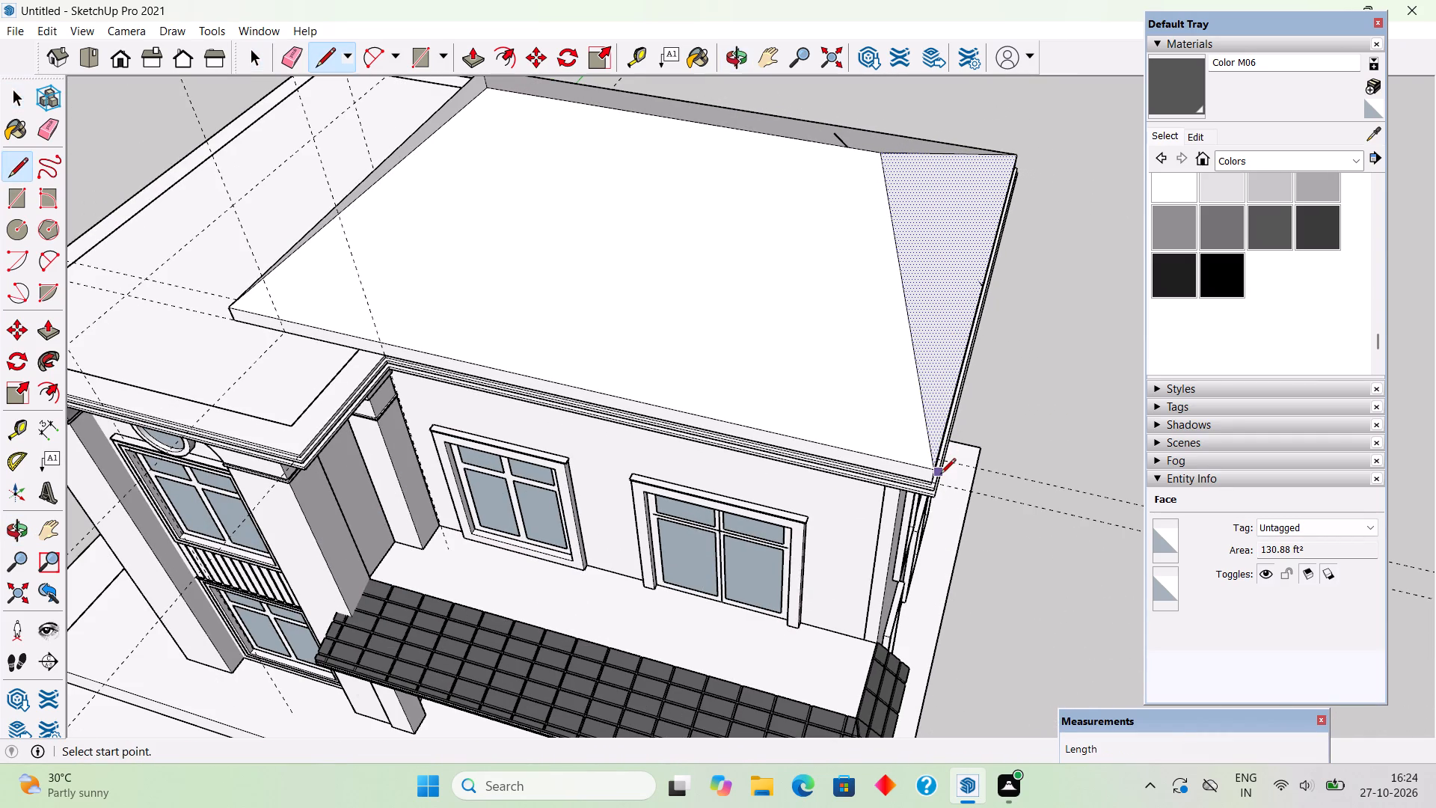
{"action": "left_click", "coordinate": [939, 473]}
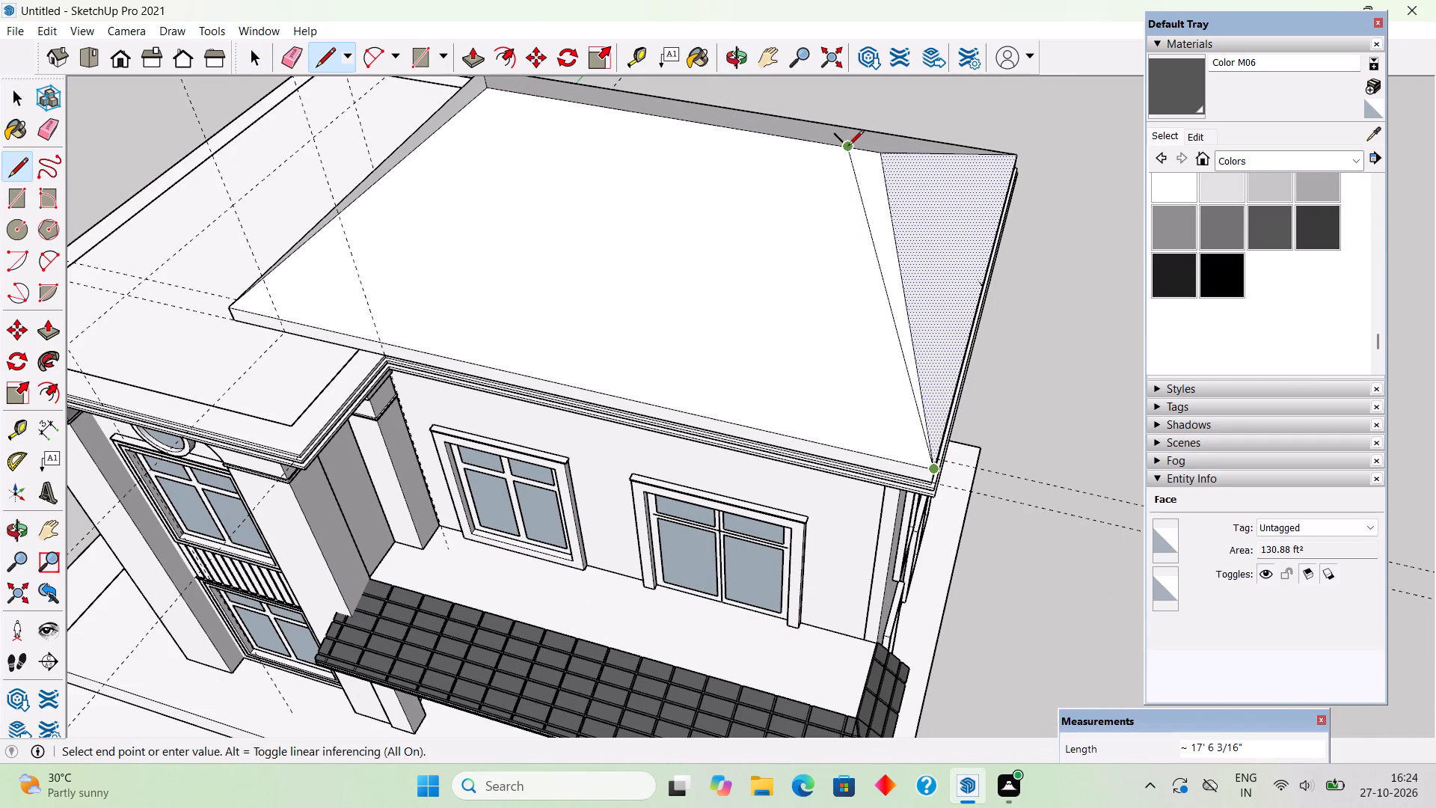
{"action": "left_click", "coordinate": [848, 147]}
{"action": "left_click", "coordinate": [843, 150]}
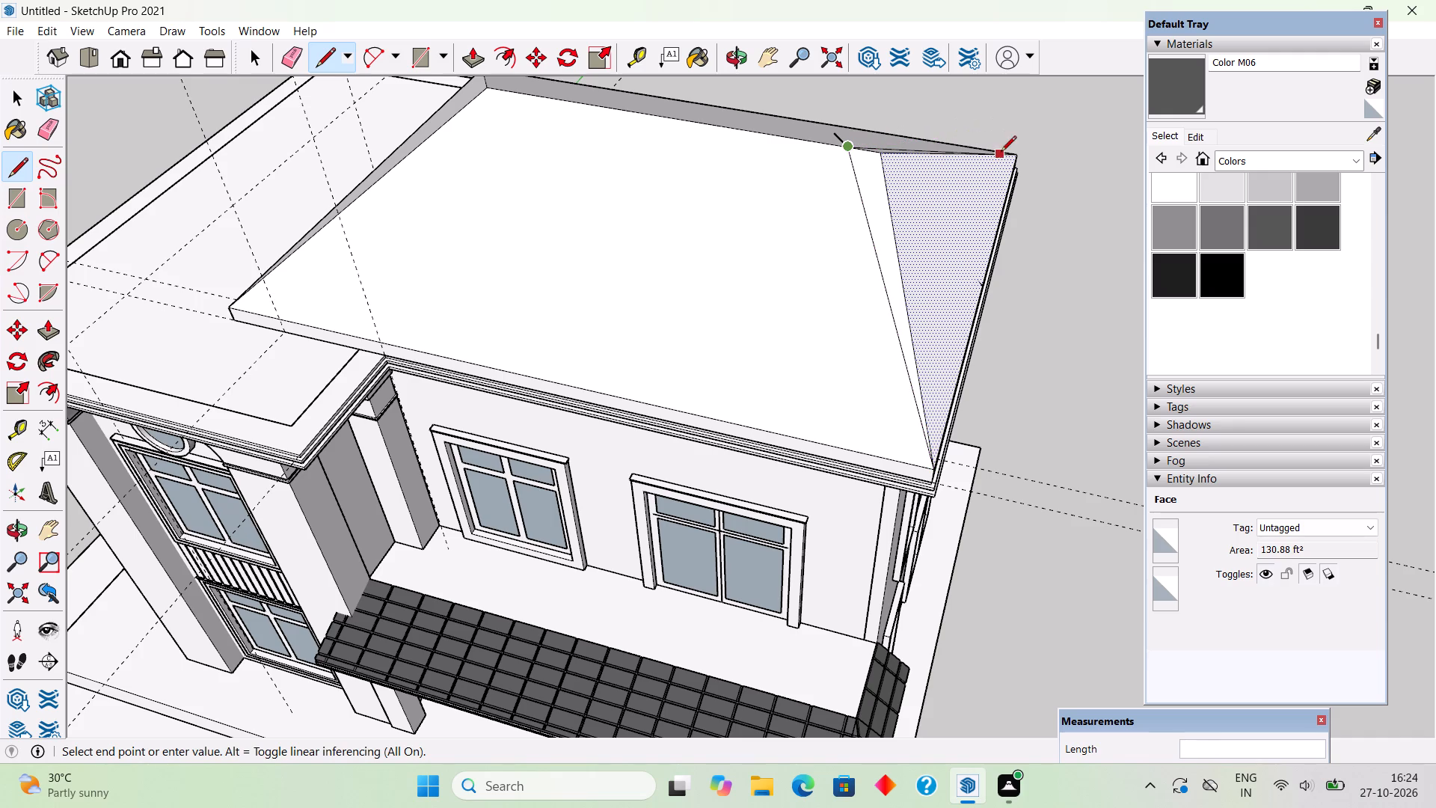
{"action": "left_click", "coordinate": [1015, 150]}
{"action": "key", "text": "space"}
Delete the slope line, the old hip lines and the leftover ridge segment at the main roof's far end.
{"action": "scroll", "coordinate": [846, 141], "scroll_direction": "up", "scroll_amount": 2}
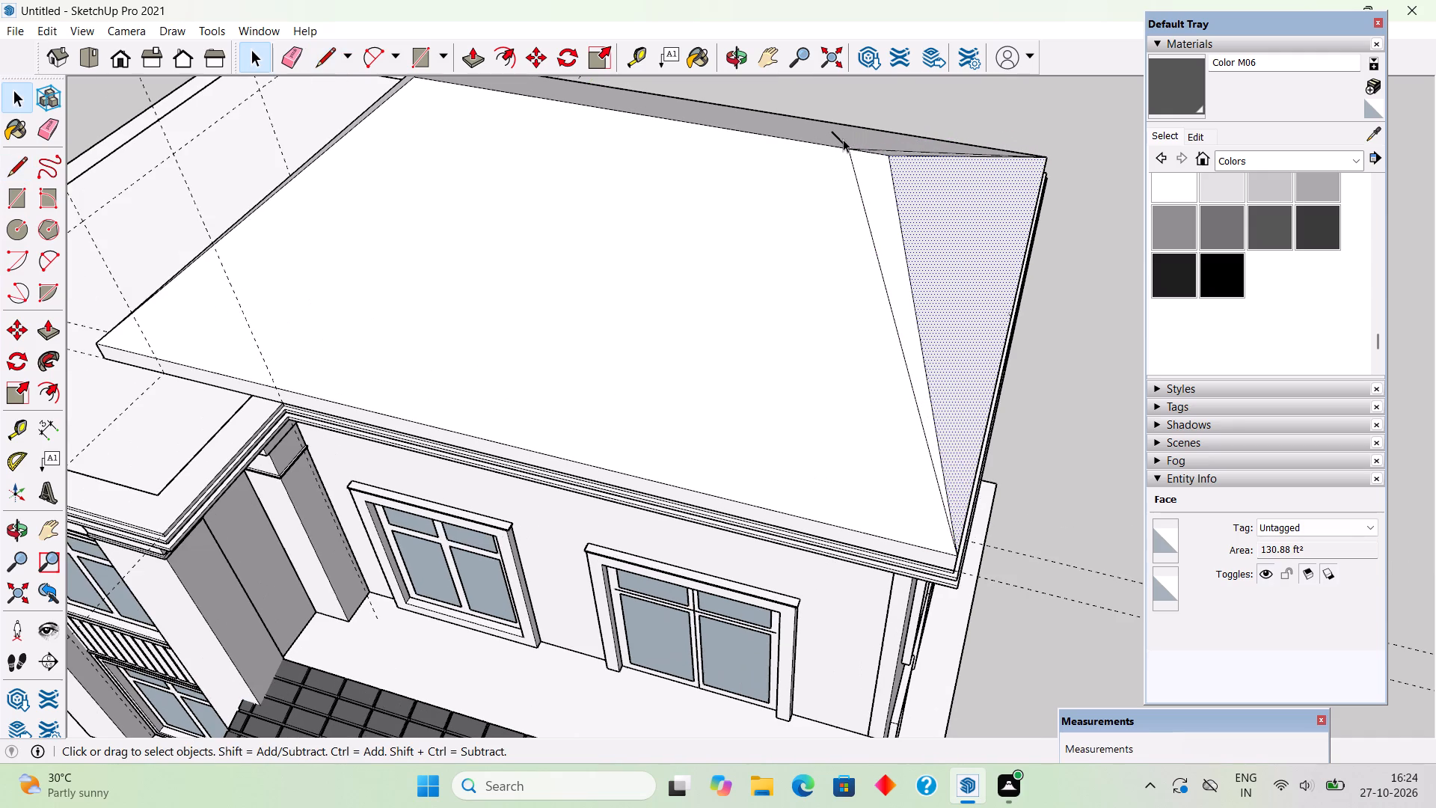
{"action": "left_click", "coordinate": [843, 139]}
{"action": "key", "text": "Delete"}
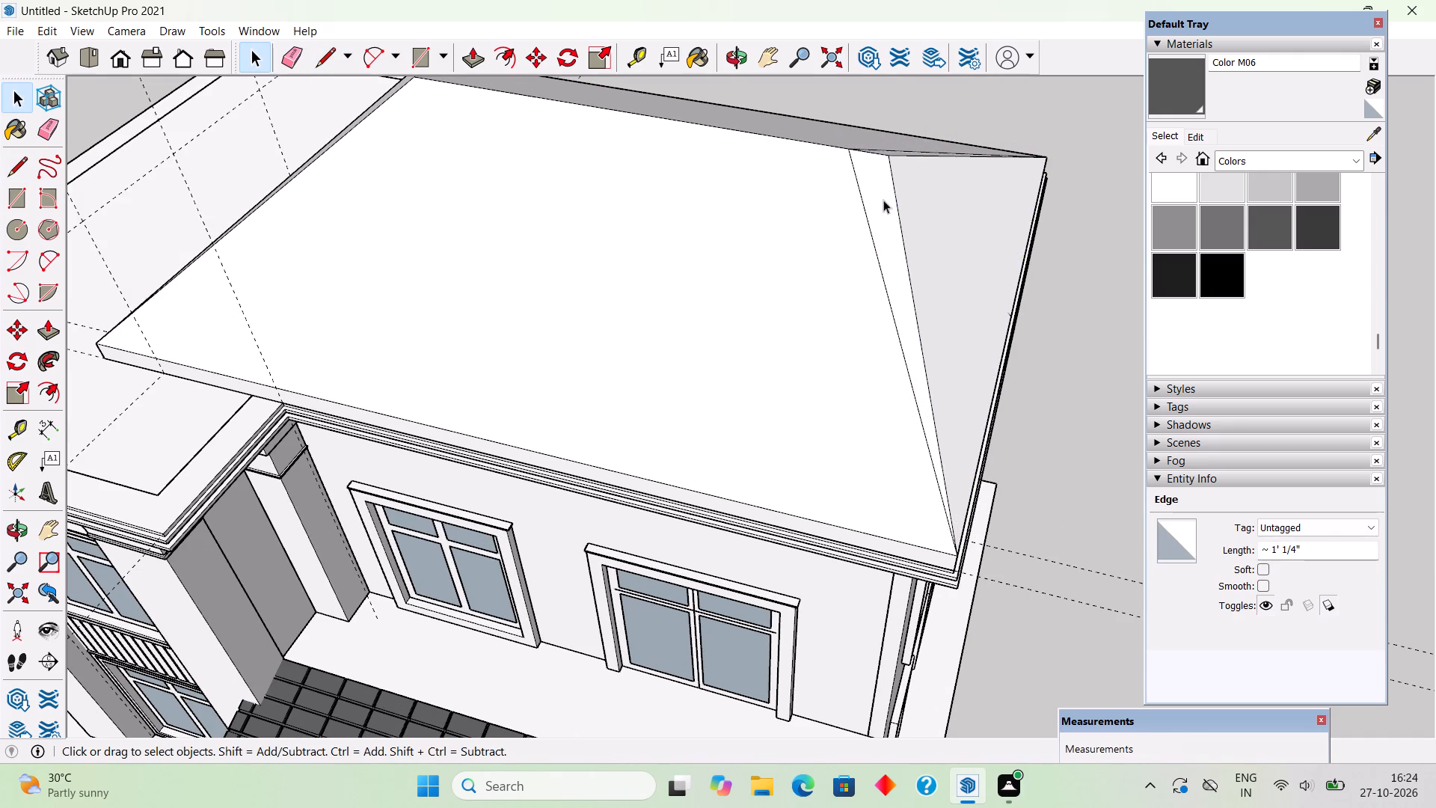
{"action": "left_click", "coordinate": [901, 205]}
{"action": "left_click", "coordinate": [896, 213]}
{"action": "key", "text": "Delete"}
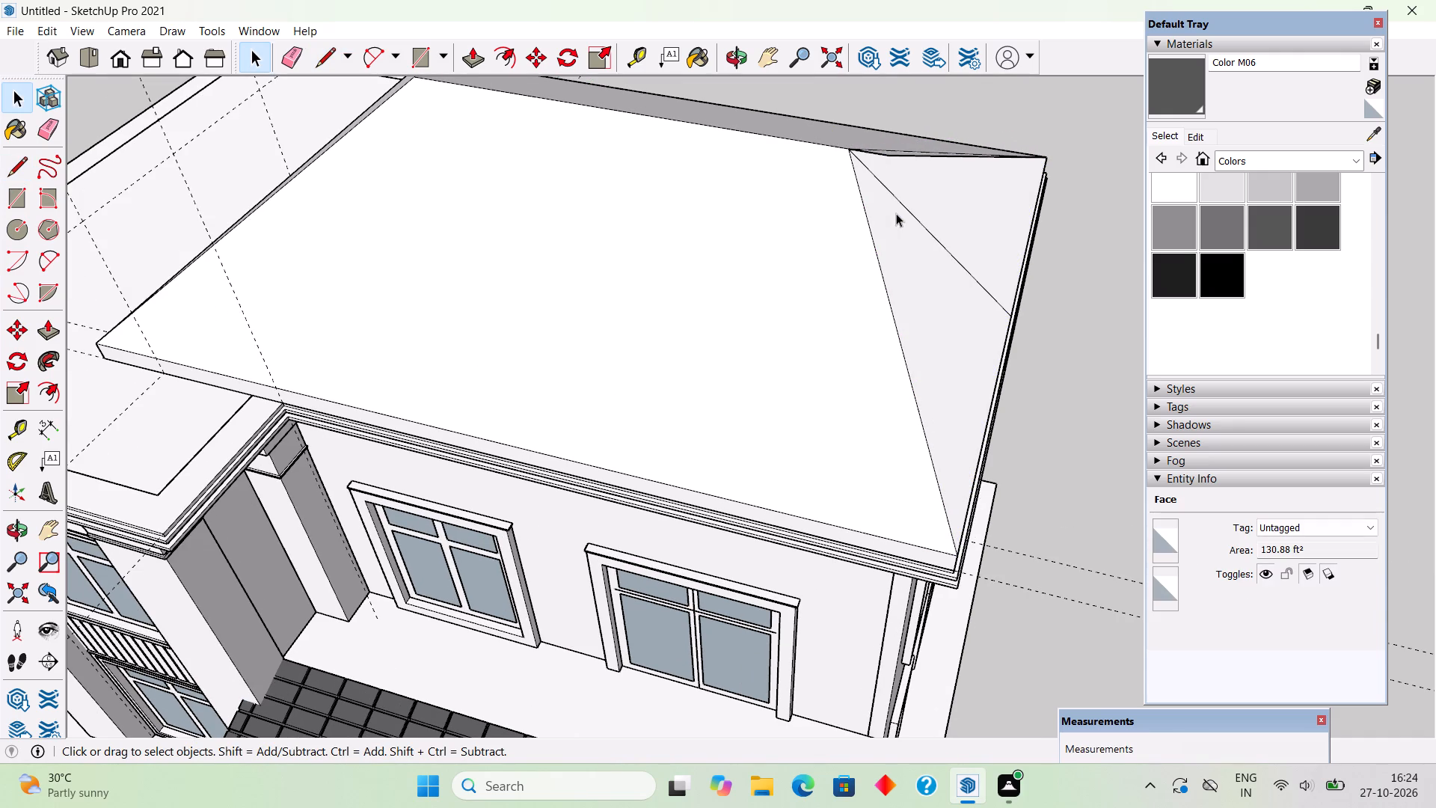
{"action": "middle_click_drag", "start_coordinate": [866, 221], "coordinate": [573, 335]}
{"action": "left_click", "coordinate": [885, 318]}
{"action": "key", "text": "Delete"}
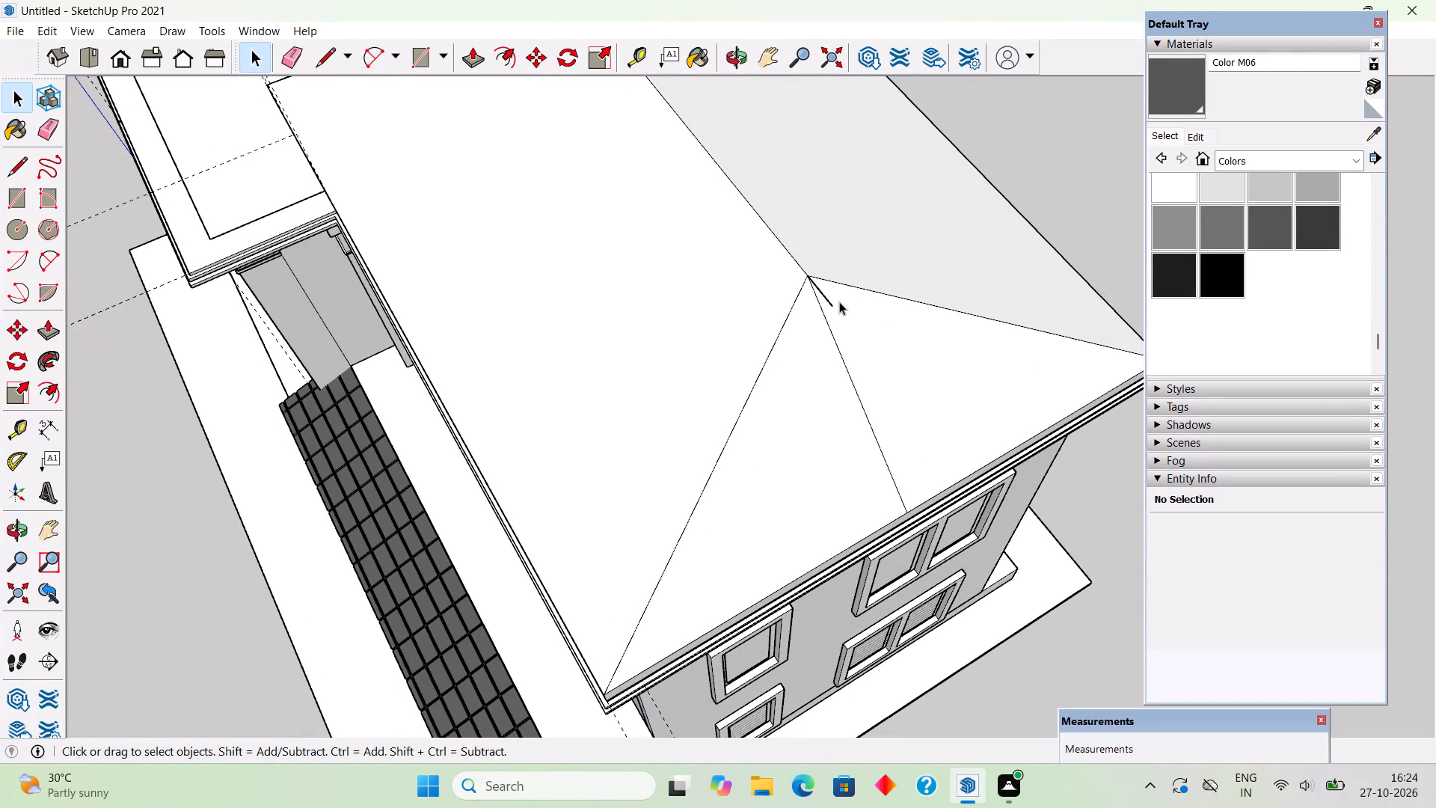
{"action": "left_click", "coordinate": [828, 302]}
{"action": "key", "text": "Delete"}
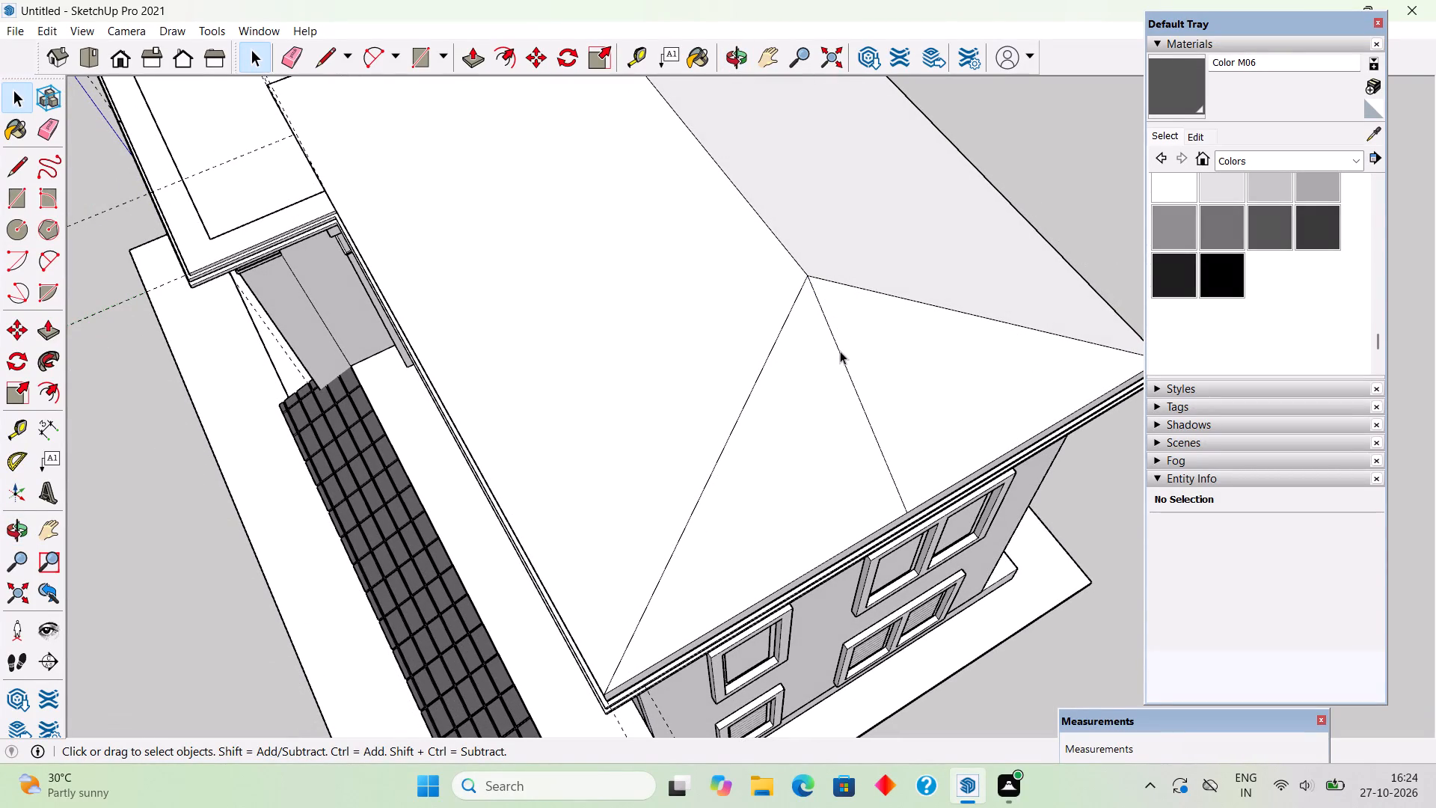
{"action": "left_click", "coordinate": [840, 351]}
{"action": "key", "text": "Delete"}
Examine the reshaped far-end hip face and the balance of both hipped ends from the corner and the front.
{"action": "middle_click_drag", "start_coordinate": [878, 273], "coordinate": [957, 64]}
{"action": "scroll", "coordinate": [957, 64], "scroll_direction": "down", "scroll_amount": 5}
{"action": "scroll", "coordinate": [883, 237], "scroll_direction": "down", "scroll_amount": 5}
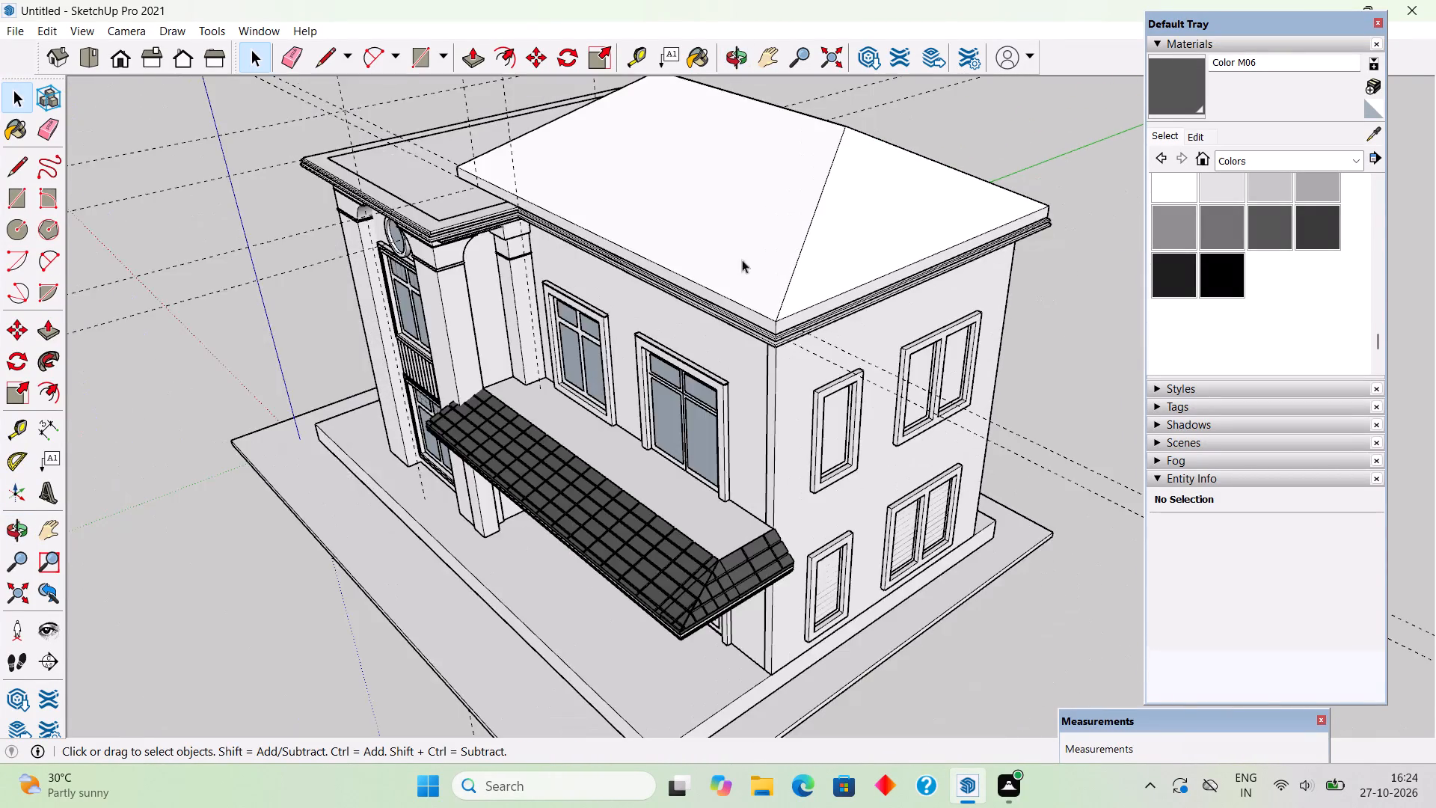
{"action": "scroll", "coordinate": [742, 260], "scroll_direction": "down", "scroll_amount": 4}
{"action": "middle_click_drag", "start_coordinate": [712, 291], "coordinate": [1036, 206]}
{"action": "middle_click_drag", "start_coordinate": [693, 232], "coordinate": [890, 212]}
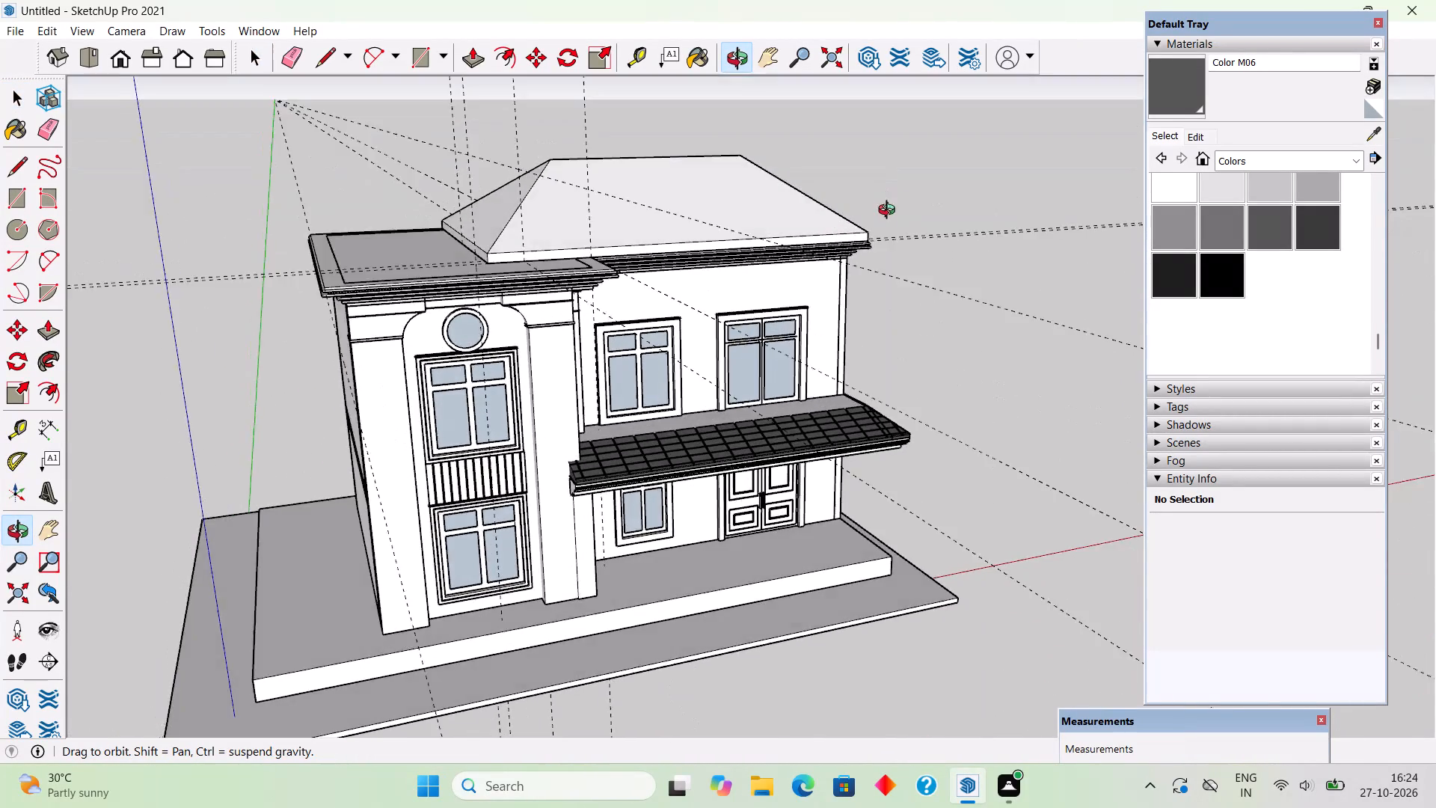
{"action": "middle_click_drag", "start_coordinate": [890, 212], "coordinate": [764, 200]}
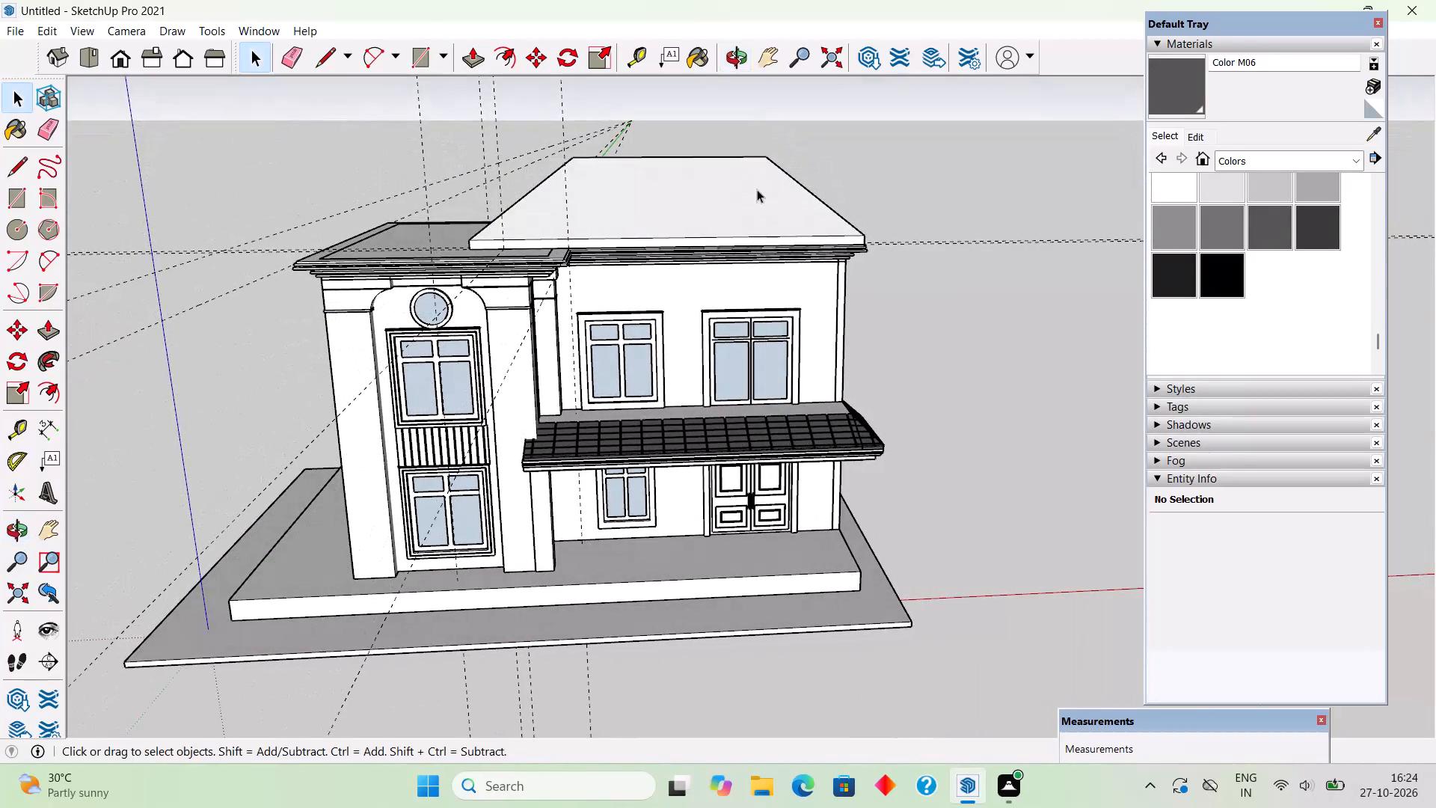
{"action": "middle_click_drag", "start_coordinate": [754, 187], "coordinate": [725, 176]}
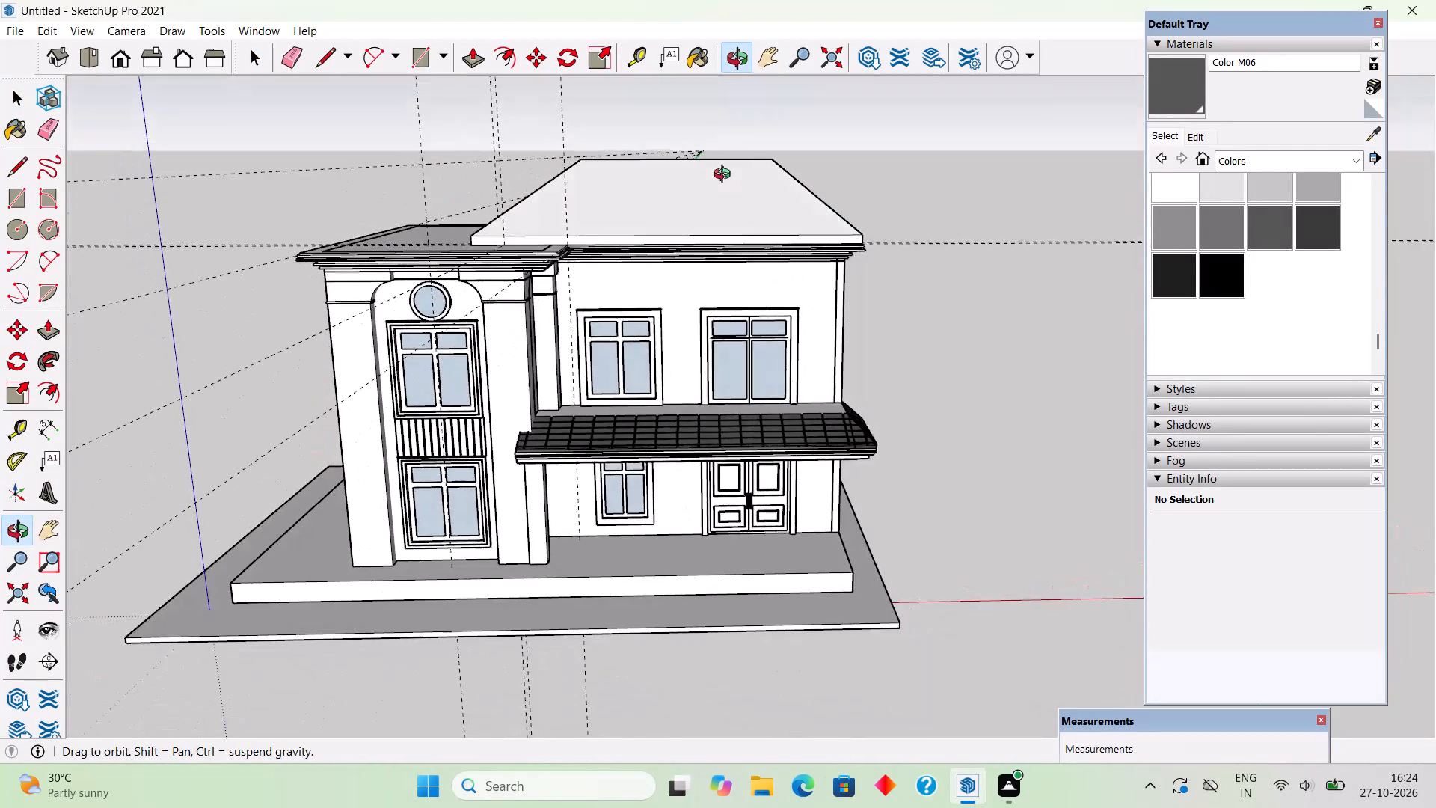
{"action": "middle_click_drag", "start_coordinate": [725, 176], "coordinate": [757, 213]}
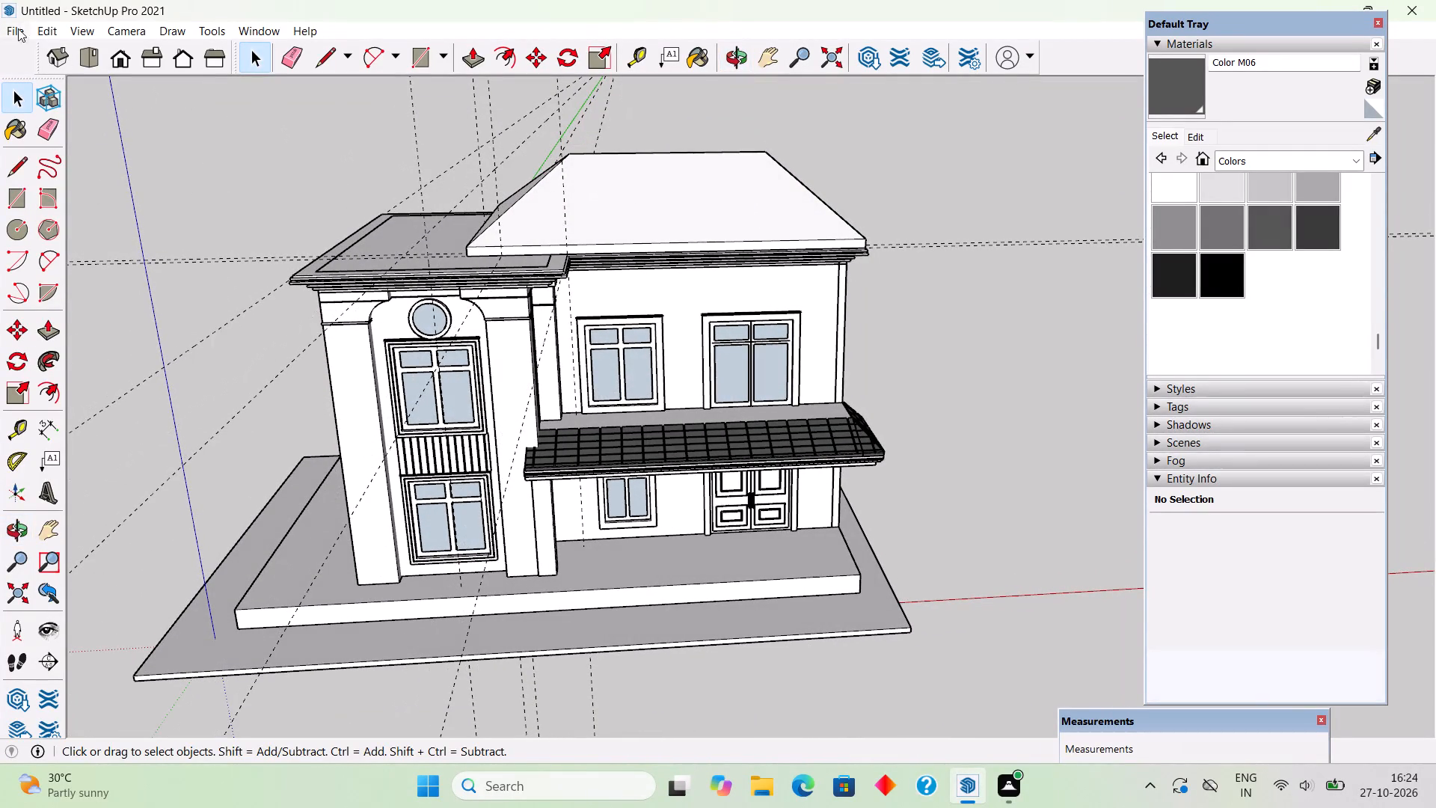
Unhide all hidden geometry to bring back the front wing's roof.
{"action": "left_click", "coordinate": [39, 34]}
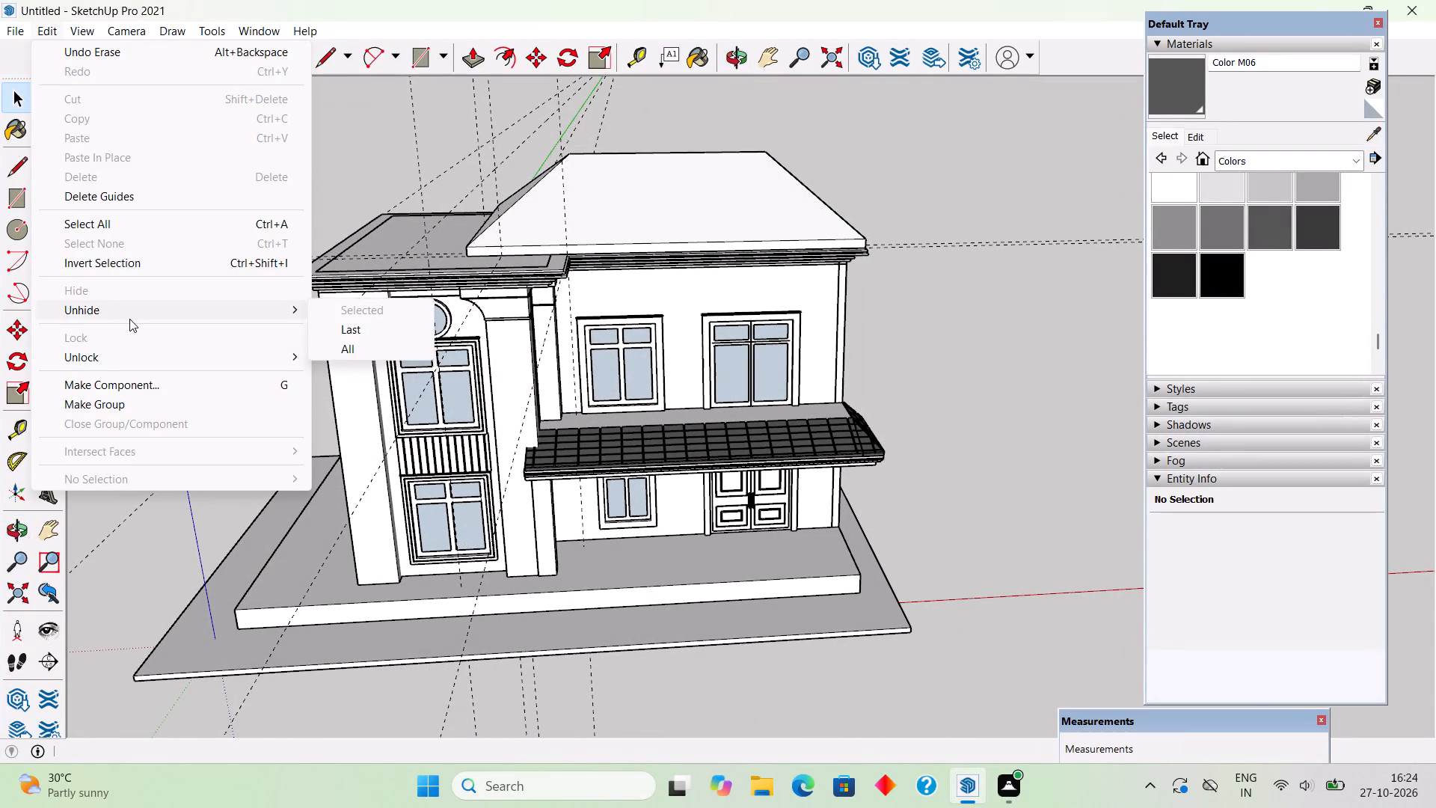
{"action": "left_click", "coordinate": [129, 319]}
{"action": "left_click", "coordinate": [336, 358]}
{"action": "left_click", "coordinate": [345, 345]}
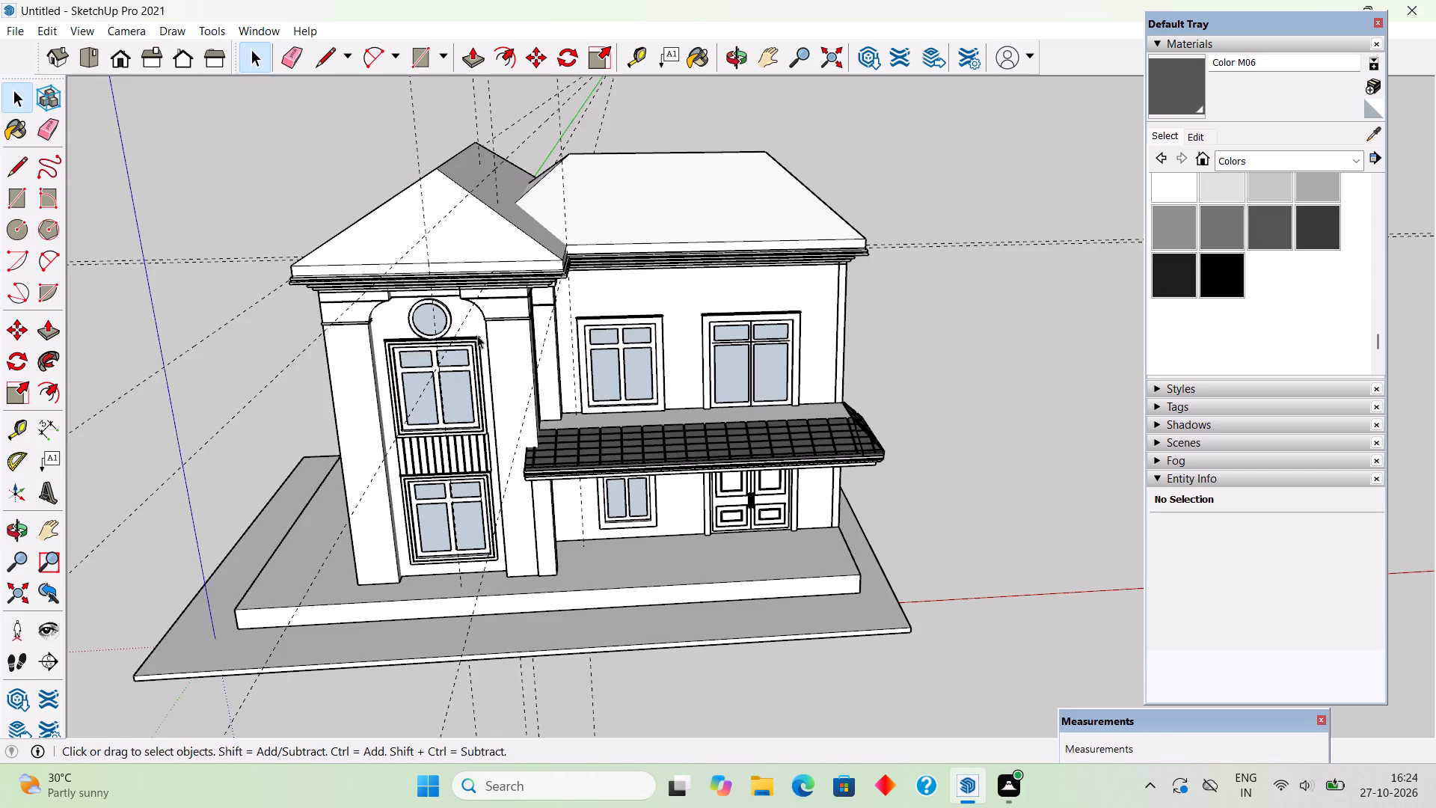
Examine both roofs together and their junction from above, the wing side and the front.
{"action": "middle_click_drag", "start_coordinate": [591, 283], "coordinate": [761, 423]}
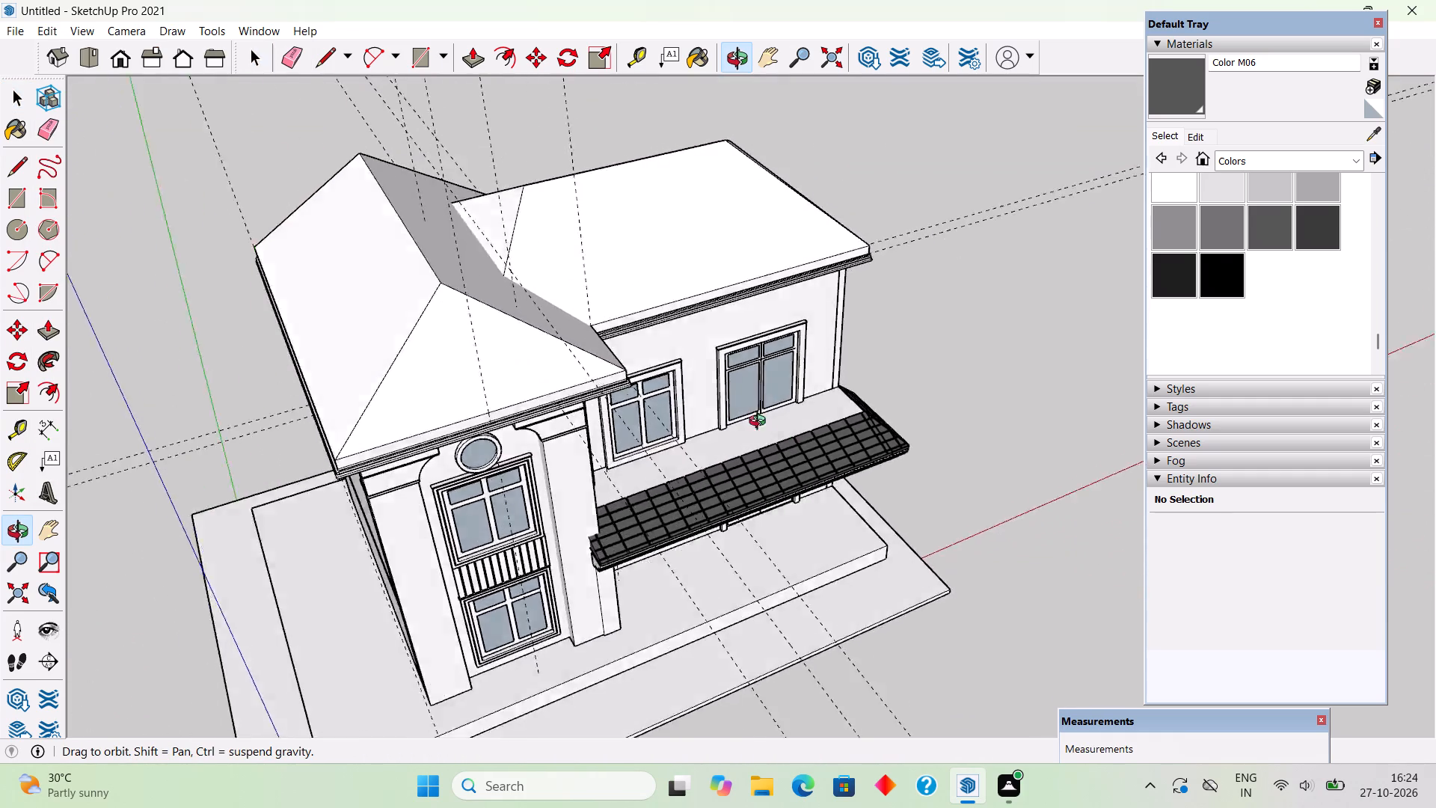
{"action": "middle_click_drag", "start_coordinate": [761, 423], "coordinate": [870, 475]}
{"action": "middle_click_drag", "start_coordinate": [218, 223], "coordinate": [477, 35]}
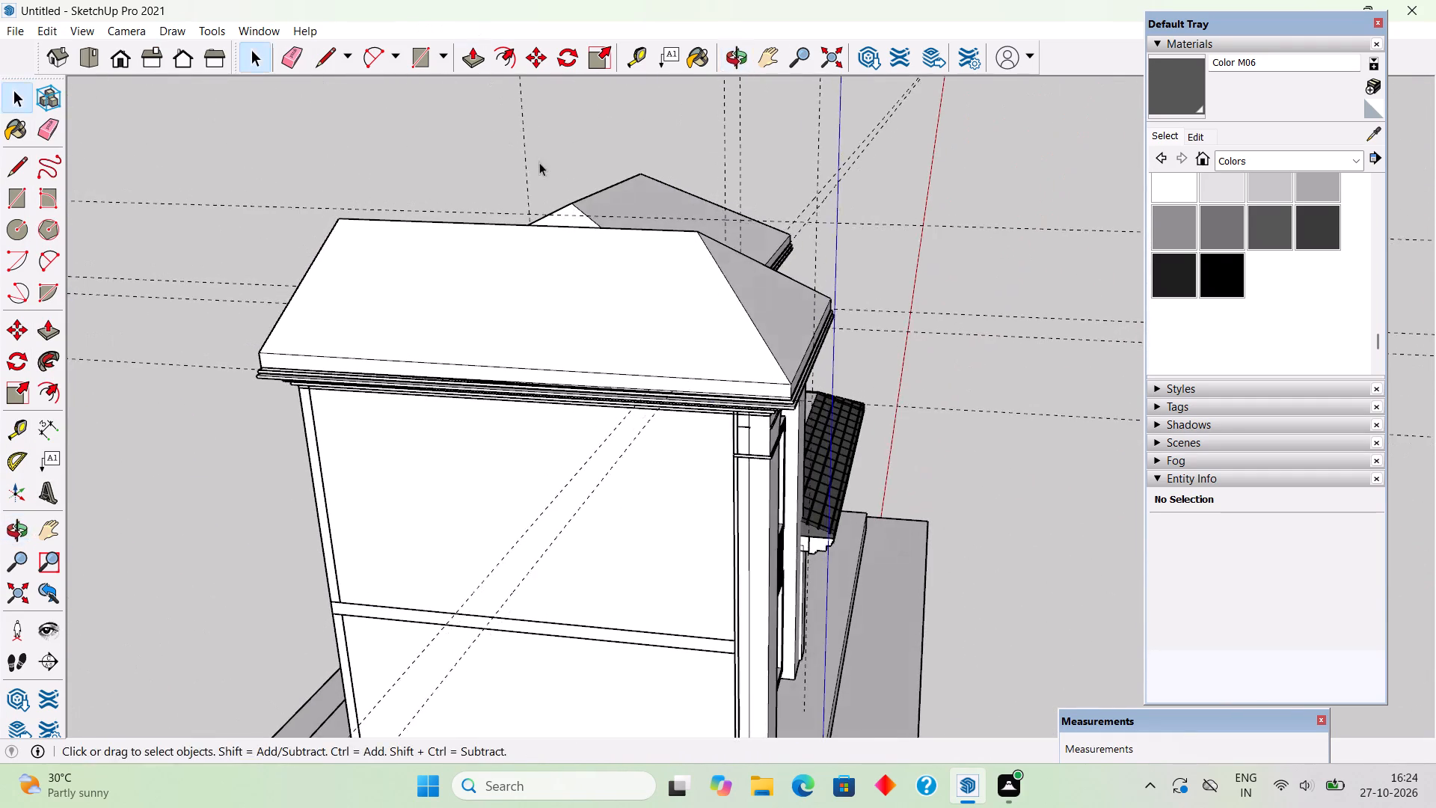
{"action": "scroll", "coordinate": [596, 258], "scroll_direction": "down", "scroll_amount": 6}
{"action": "middle_click_drag", "start_coordinate": [722, 306], "coordinate": [85, 158]}
{"action": "middle_click_drag", "start_coordinate": [544, 249], "coordinate": [560, 287]}
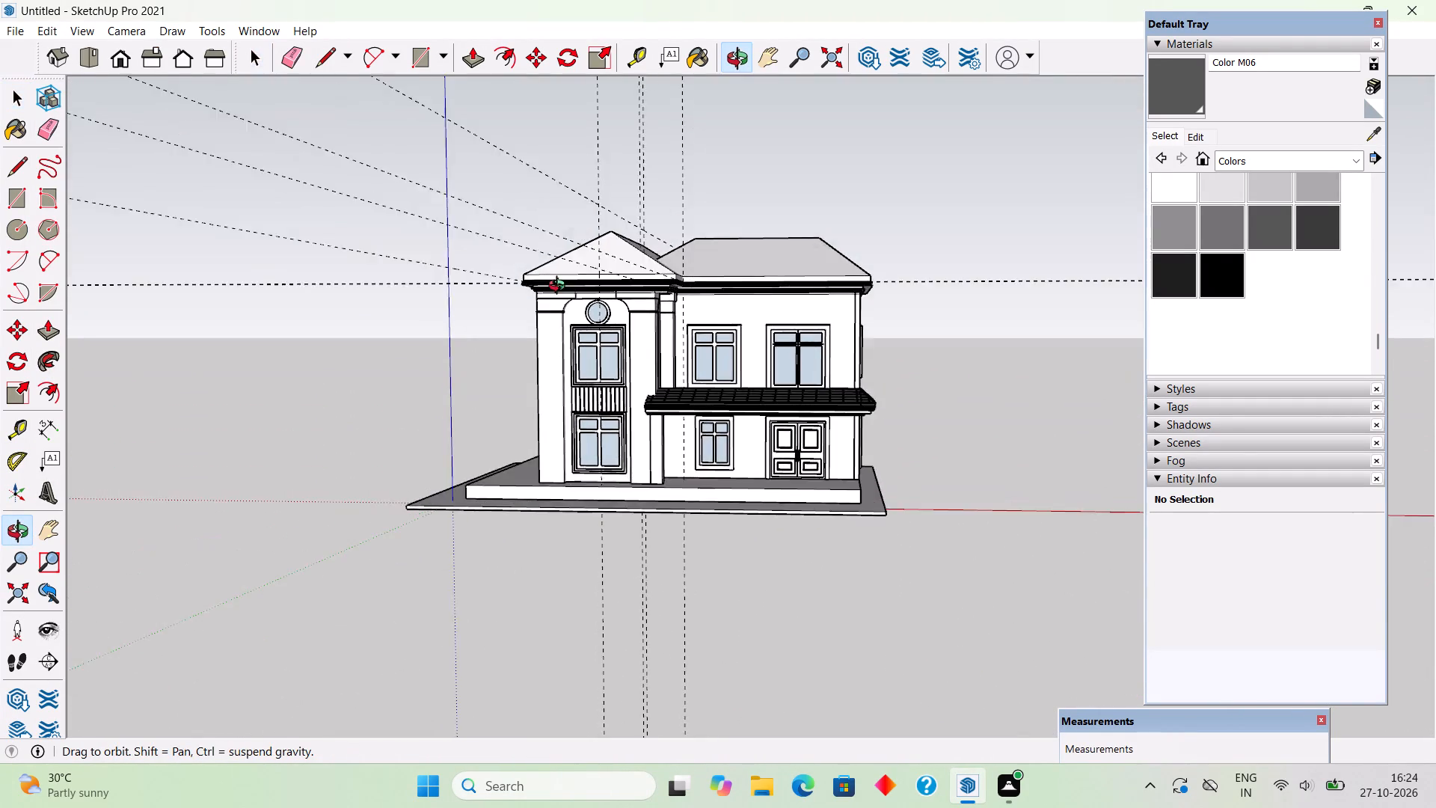
{"action": "middle_click_drag", "start_coordinate": [560, 287], "coordinate": [636, 282]}
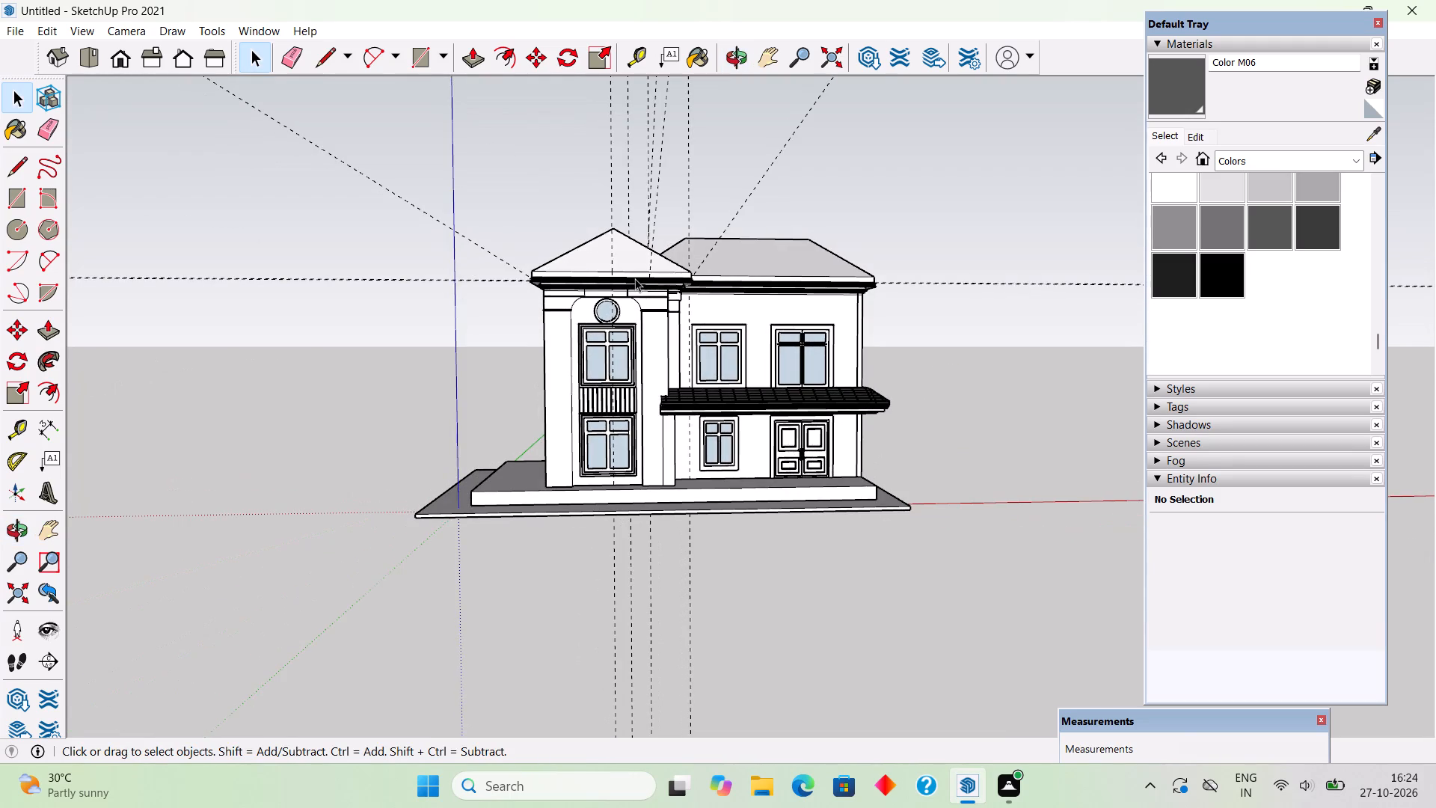
{"action": "scroll", "coordinate": [611, 204], "scroll_direction": "up", "scroll_amount": 5}
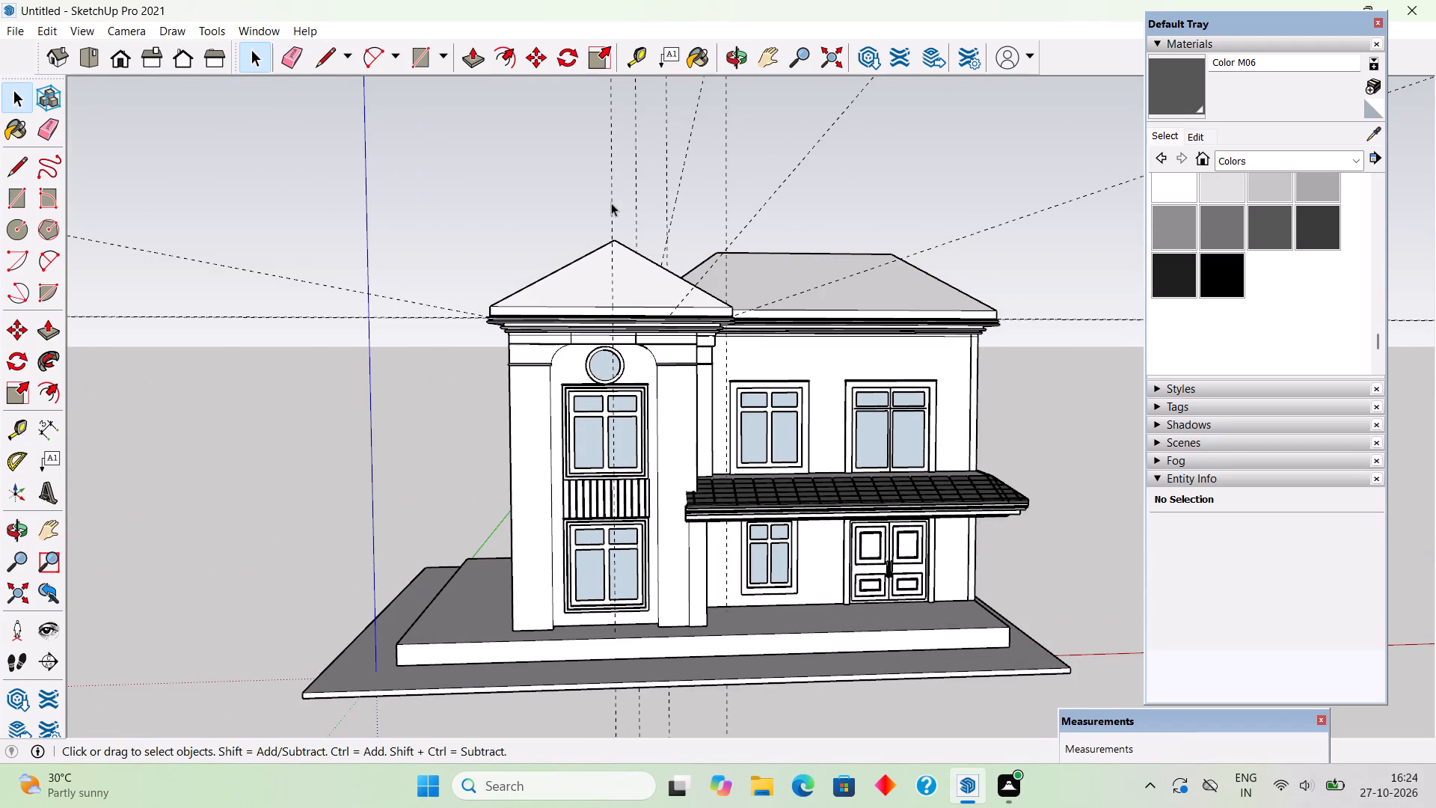
{"action": "middle_click_drag", "start_coordinate": [684, 245], "coordinate": [737, 340]}
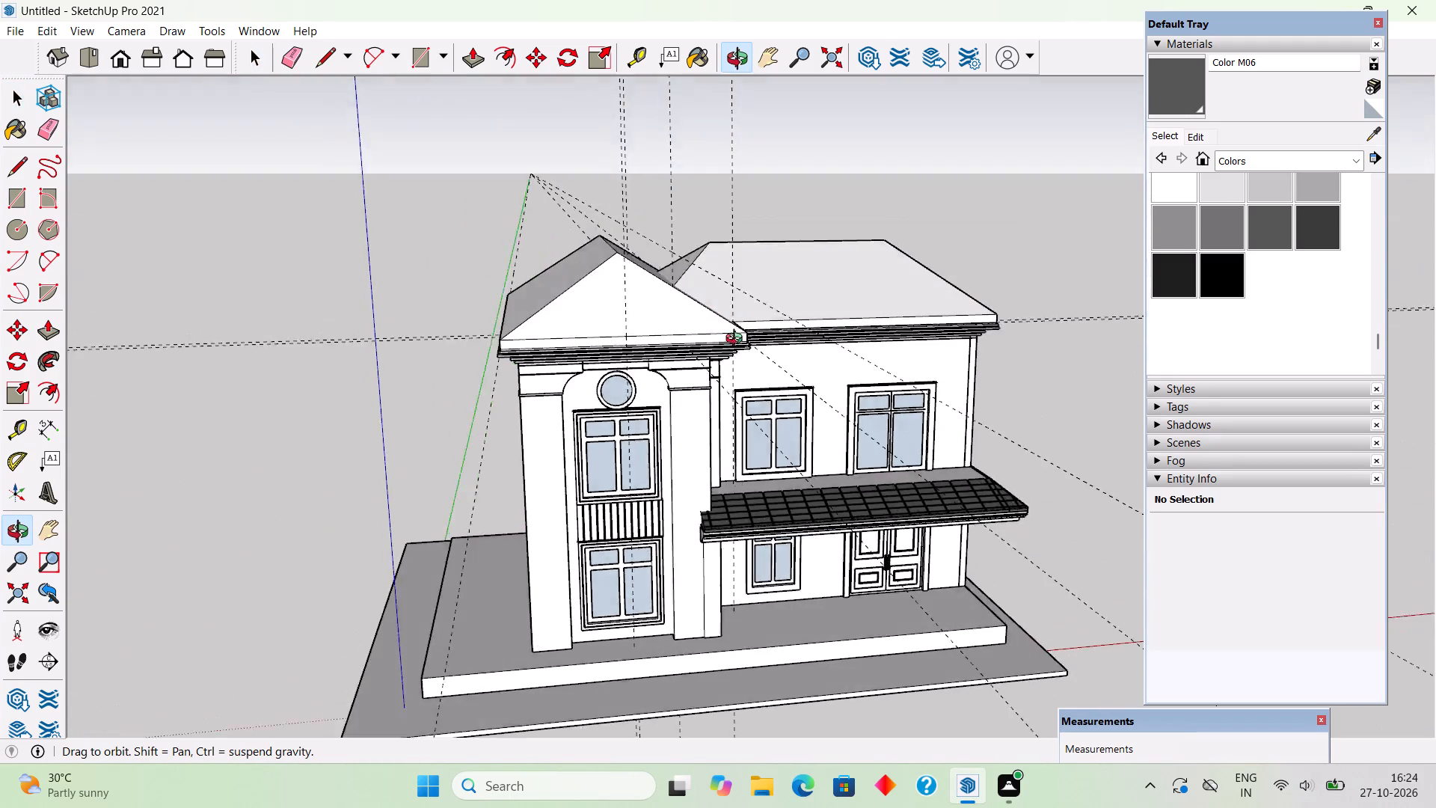
{"action": "middle_click_drag", "start_coordinate": [737, 340], "coordinate": [706, 278]}
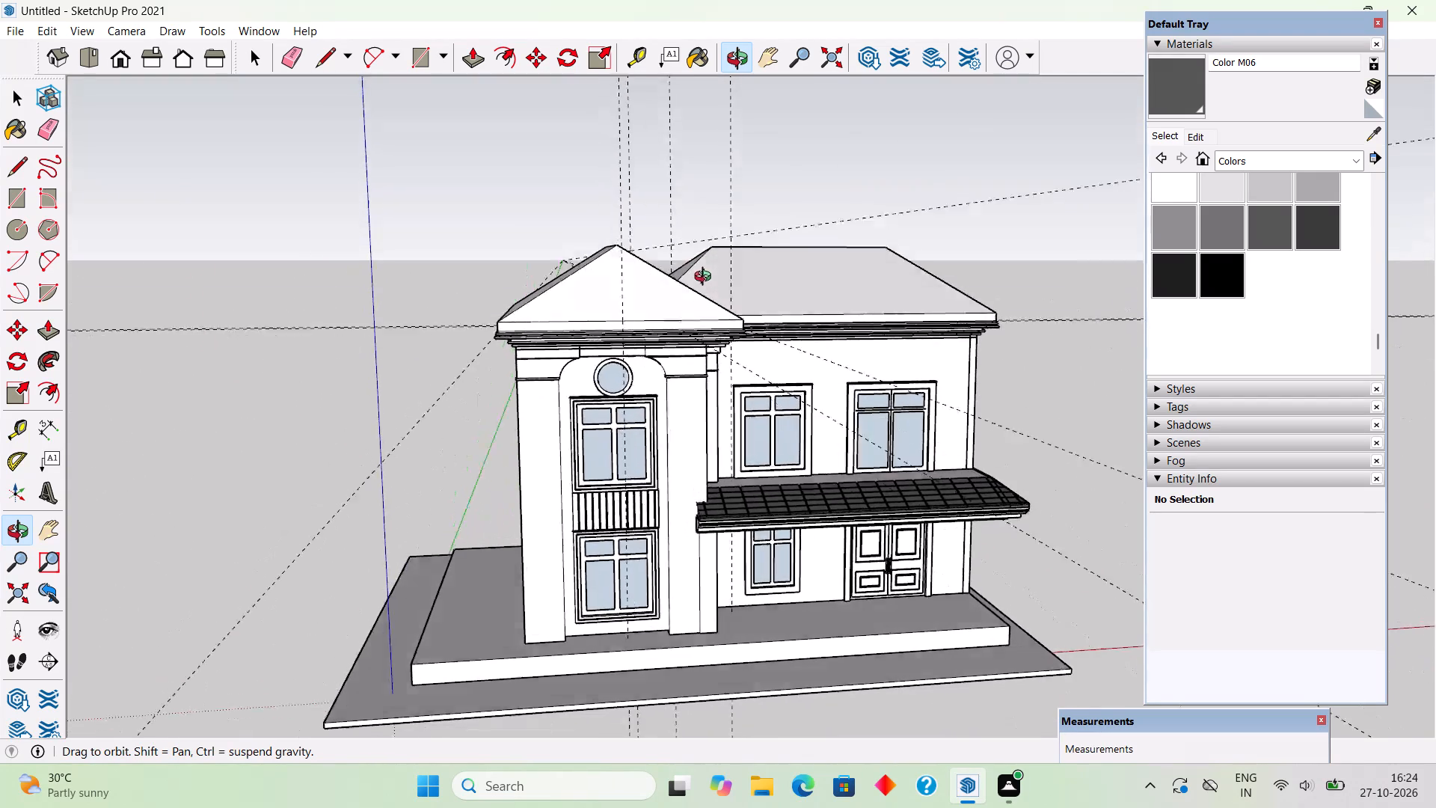
{"action": "middle_click_drag", "start_coordinate": [706, 278], "coordinate": [699, 246]}
{"action": "scroll", "coordinate": [699, 246], "scroll_direction": "down", "scroll_amount": 1}
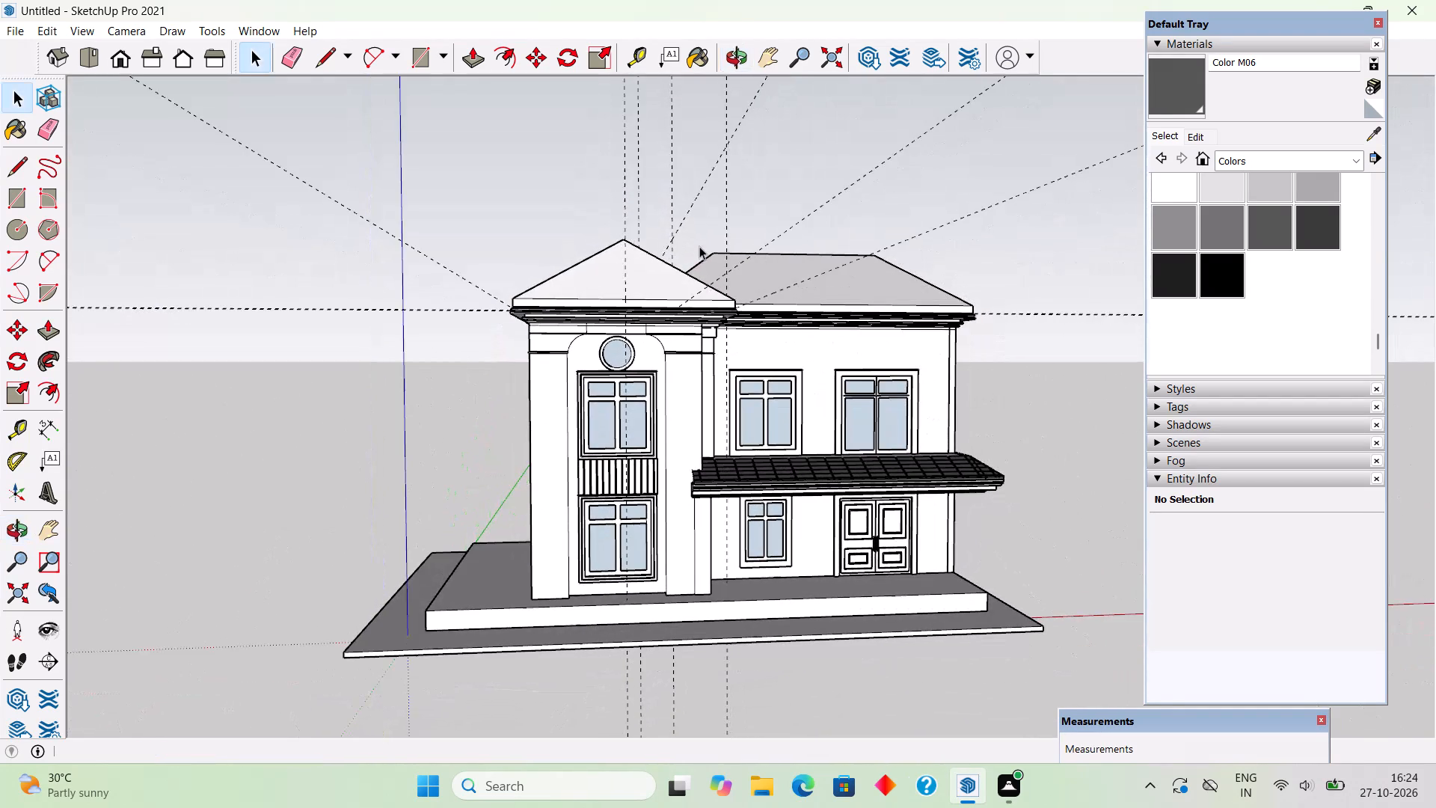
Examine the junction between the front wing's hipped roof and the main roof from the front, the corner and above.
{"action": "middle_click_drag", "start_coordinate": [612, 250], "coordinate": [210, 308]}
{"action": "scroll", "coordinate": [524, 319], "scroll_direction": "up", "scroll_amount": 3}
{"action": "middle_click_drag", "start_coordinate": [539, 326], "coordinate": [628, 179]}
{"action": "scroll", "coordinate": [637, 185], "scroll_direction": "up", "scroll_amount": 1}
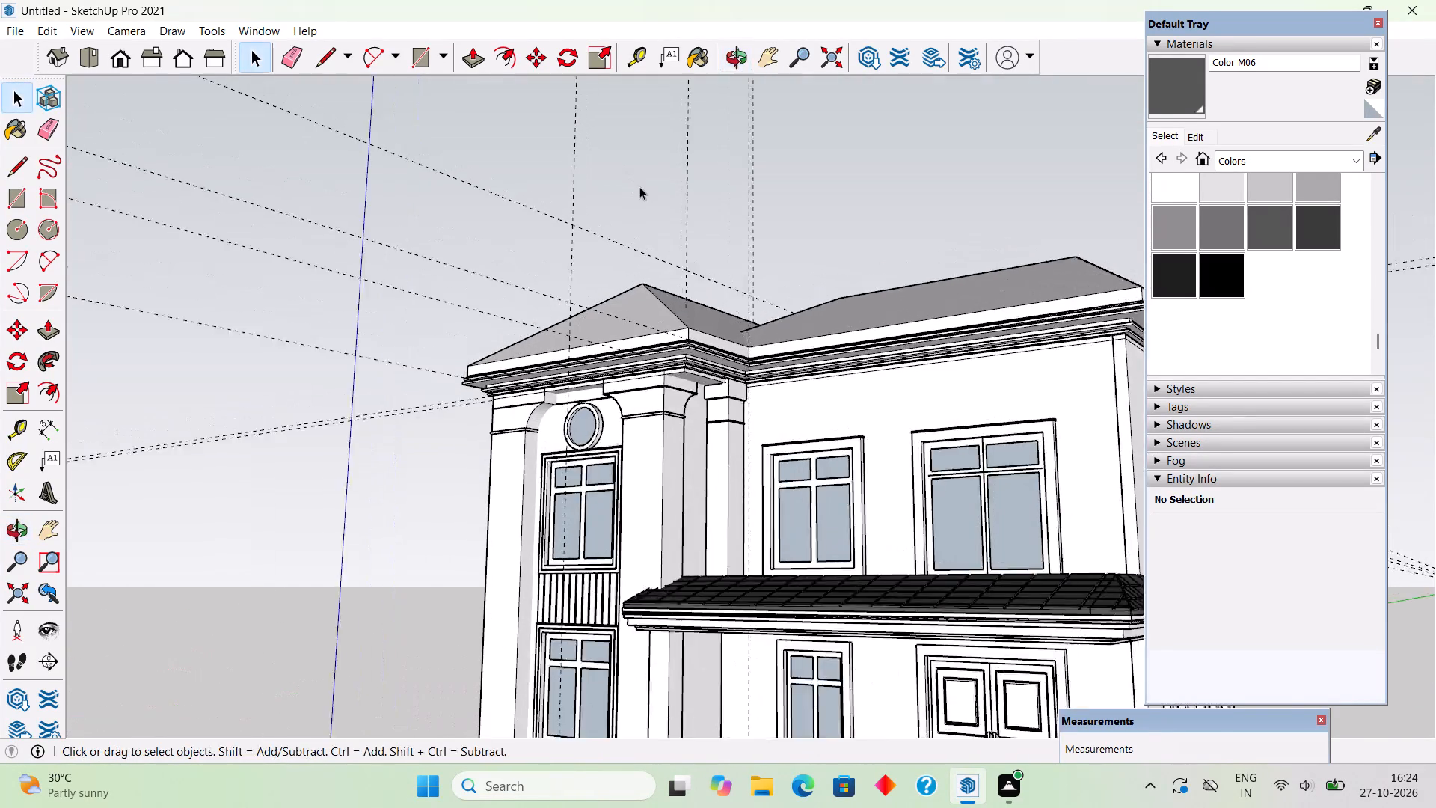
{"action": "scroll", "coordinate": [639, 186], "scroll_direction": "up", "scroll_amount": 2}
{"action": "middle_click_drag", "start_coordinate": [620, 260], "coordinate": [725, 403]}
{"action": "scroll", "coordinate": [545, 245], "scroll_direction": "down", "scroll_amount": 3}
{"action": "scroll", "coordinate": [558, 272], "scroll_direction": "up", "scroll_amount": 1}
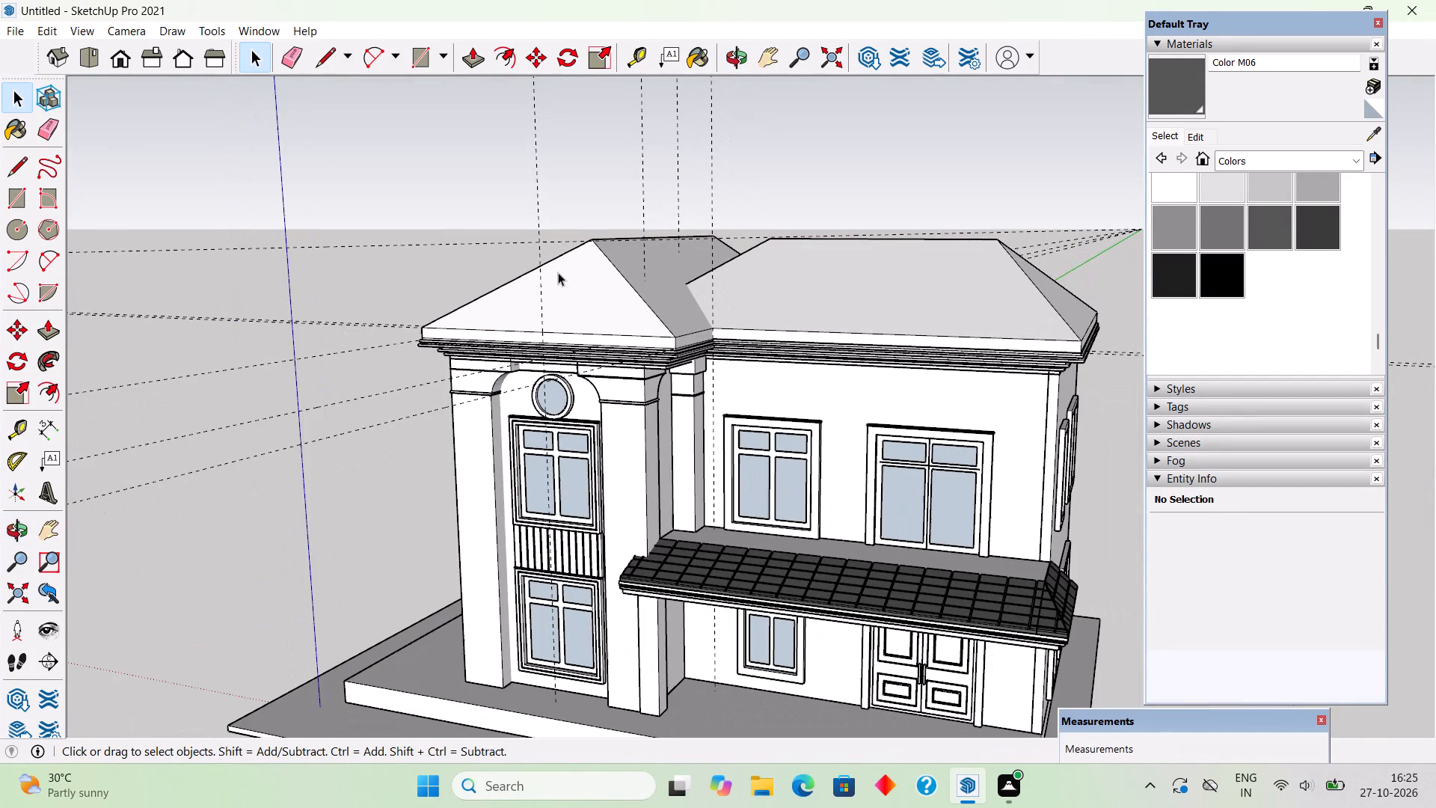
{"action": "middle_click_drag", "start_coordinate": [581, 269], "coordinate": [794, 425]}
{"action": "scroll", "coordinate": [623, 212], "scroll_direction": "up", "scroll_amount": 5}
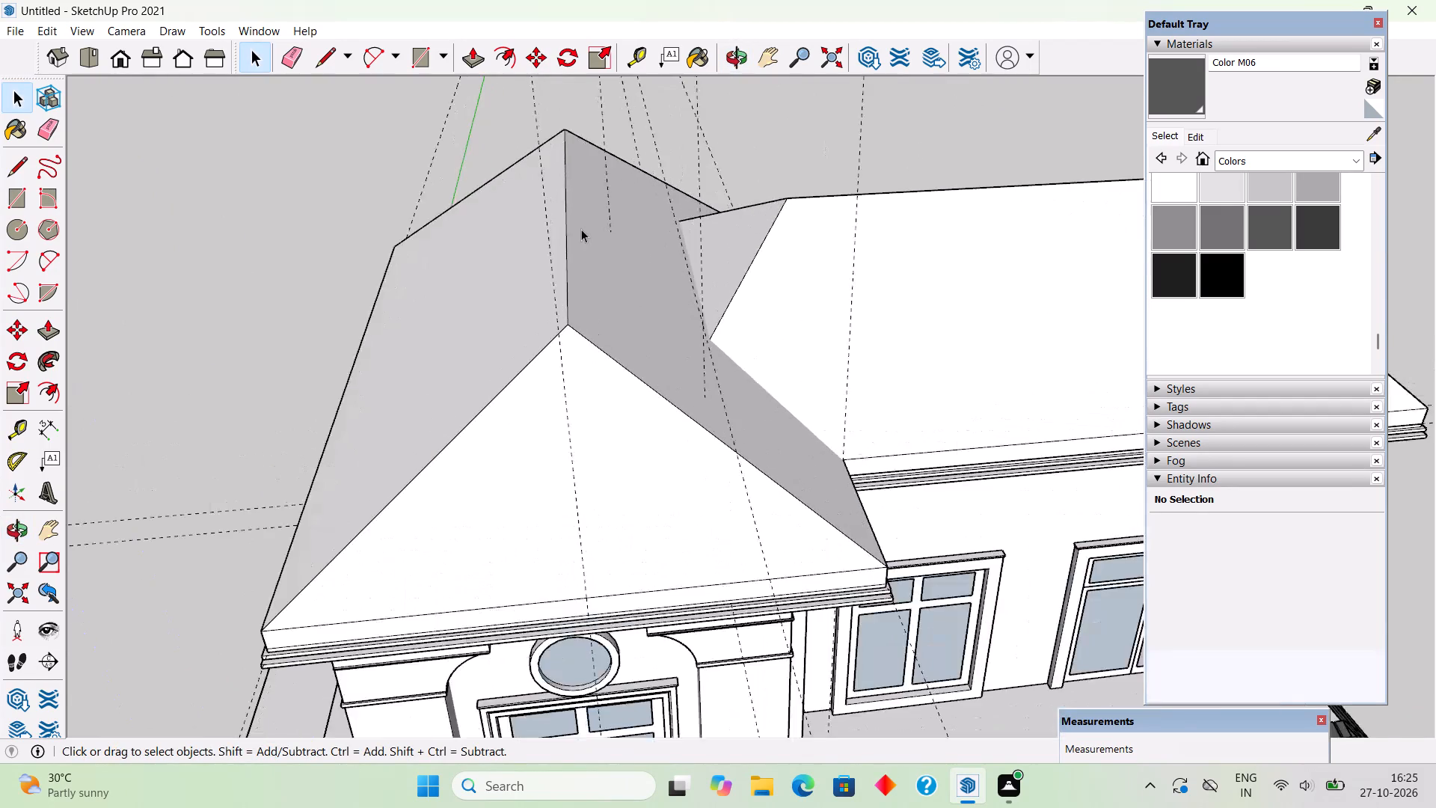
{"action": "middle_click_drag", "start_coordinate": [613, 278], "coordinate": [364, 403]}
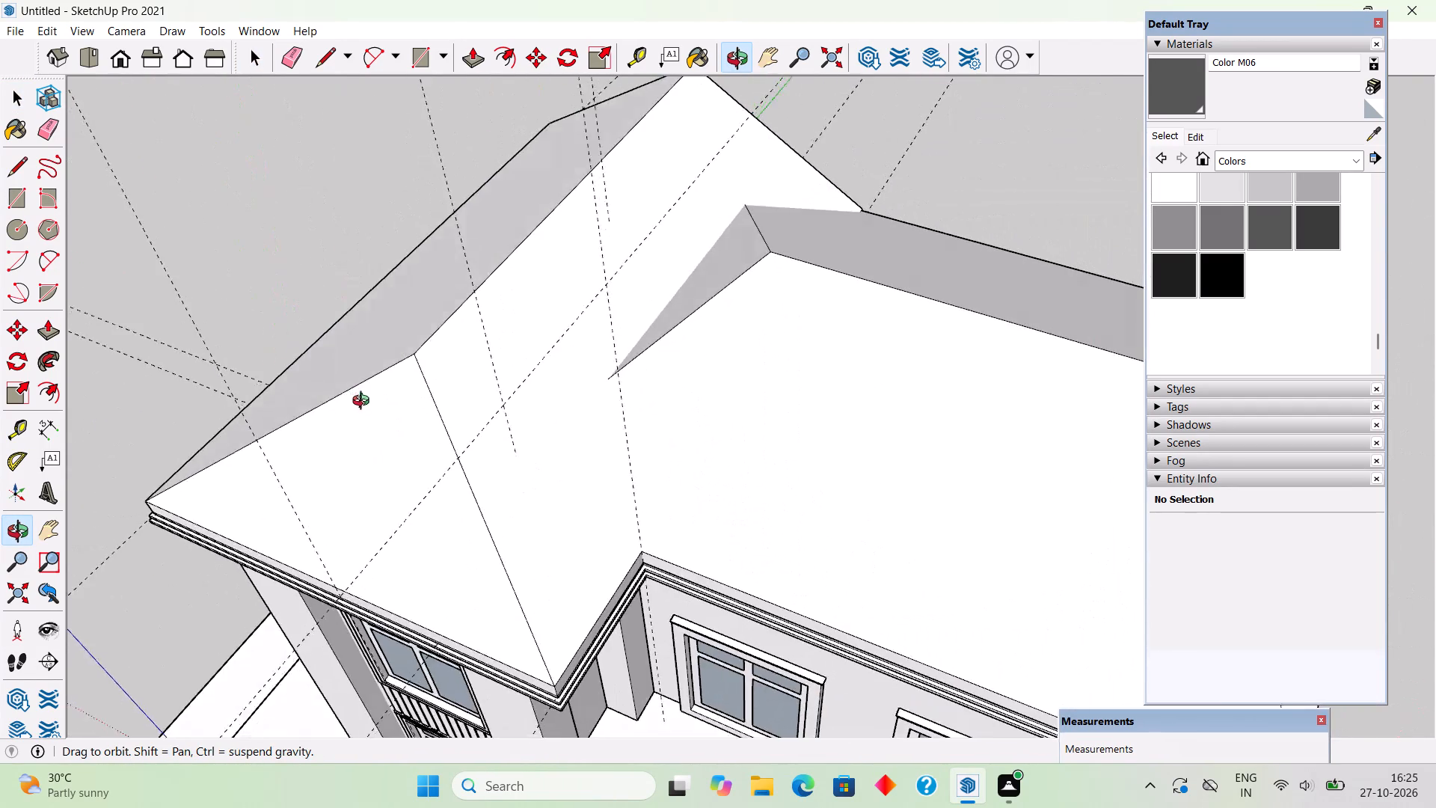
{"action": "middle_click_drag", "start_coordinate": [364, 403], "coordinate": [467, 486]}
Create a guide line along the main roof's ridge with the Tape Measure tool.
{"action": "key", "text": "t"}
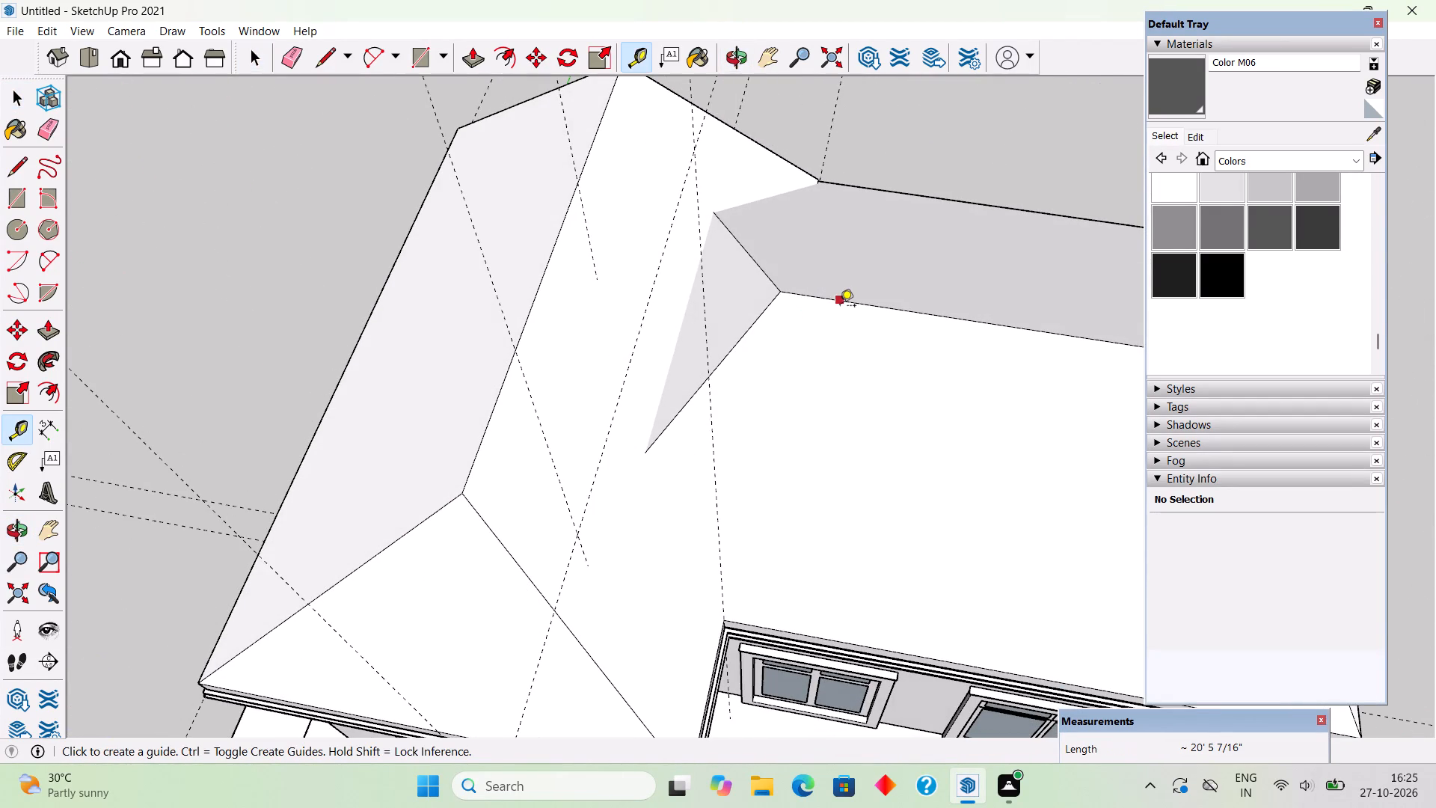
{"action": "double_click", "coordinate": [843, 305]}
Examine where the main ridge's guide line passes in relation to the front wing's ridge and slopes.
{"action": "middle_click_drag", "start_coordinate": [417, 247], "coordinate": [623, 97]}
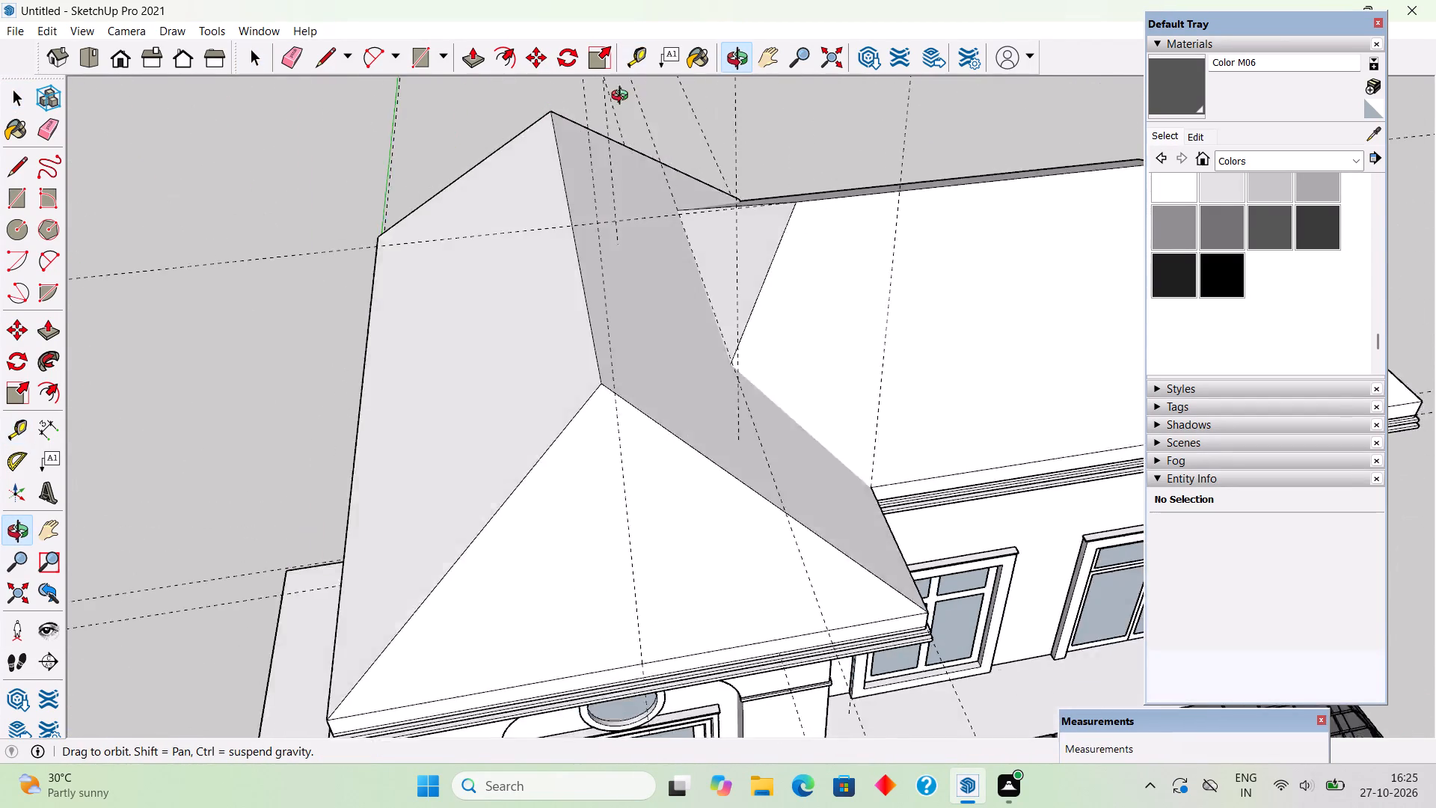
{"action": "middle_click_drag", "start_coordinate": [623, 97], "coordinate": [718, 62]}
{"action": "scroll", "coordinate": [675, 187], "scroll_direction": "up", "scroll_amount": 20}
{"action": "scroll", "coordinate": [675, 187], "scroll_direction": "up", "scroll_amount": 1}
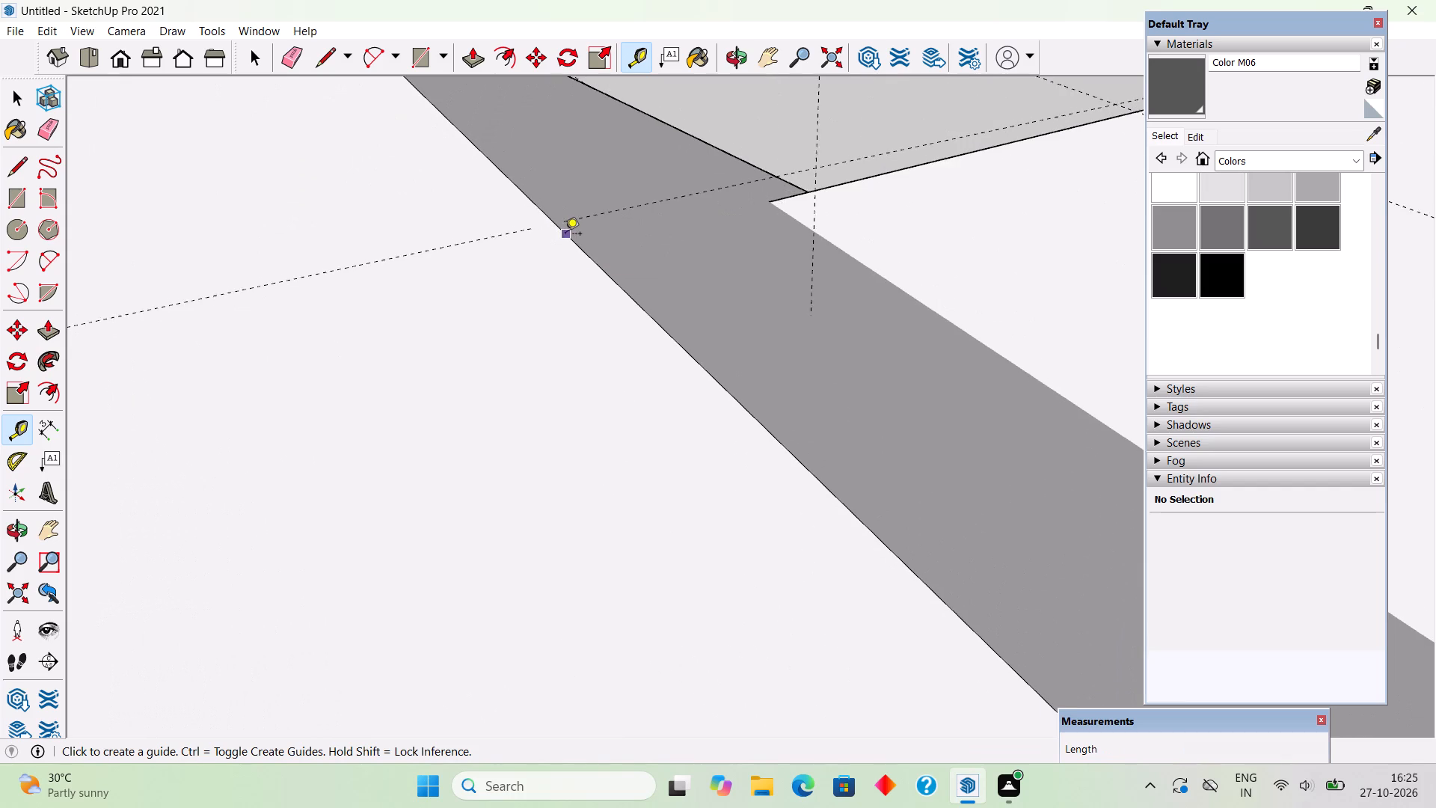
{"action": "scroll", "coordinate": [565, 235], "scroll_direction": "up", "scroll_amount": 1}
{"action": "middle_click_drag", "start_coordinate": [580, 253], "coordinate": [822, 171]}
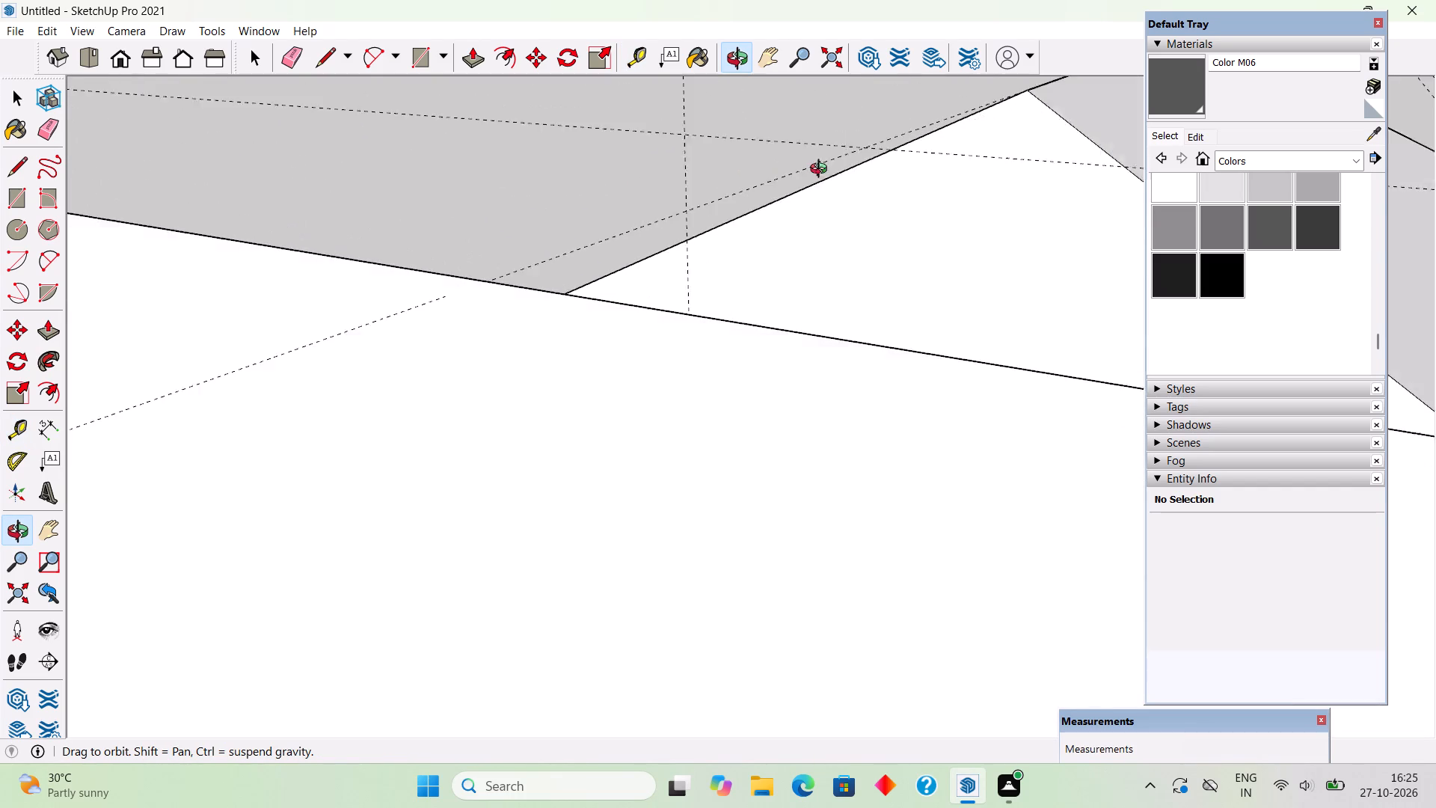
{"action": "middle_click_drag", "start_coordinate": [822, 171], "coordinate": [394, 230]}
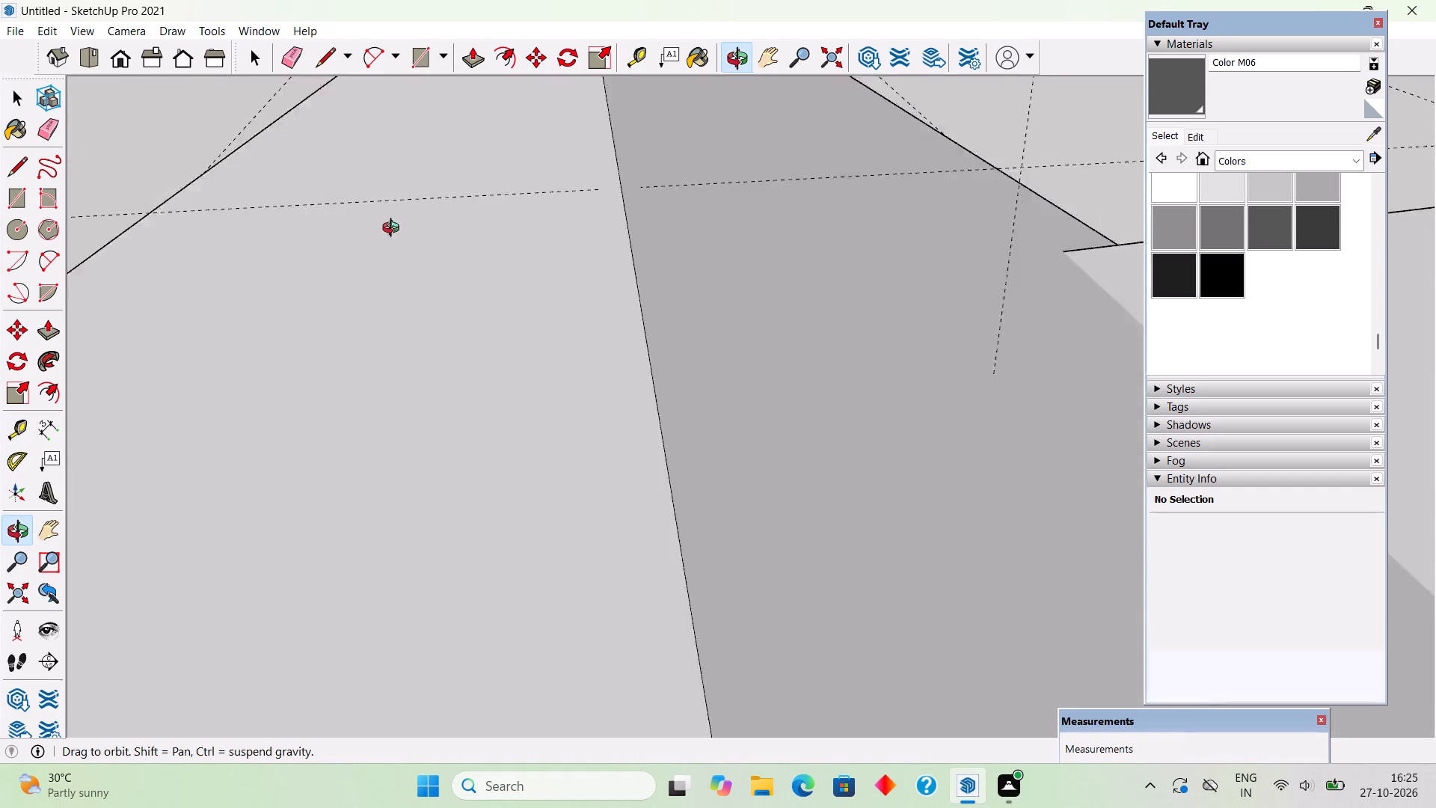
{"action": "middle_click_drag", "start_coordinate": [394, 230], "coordinate": [482, 186]}
{"action": "scroll", "coordinate": [482, 186], "scroll_direction": "down", "scroll_amount": 8}
{"action": "key", "text": "space"}
{"action": "scroll", "coordinate": [480, 185], "scroll_direction": "down", "scroll_amount": 11}
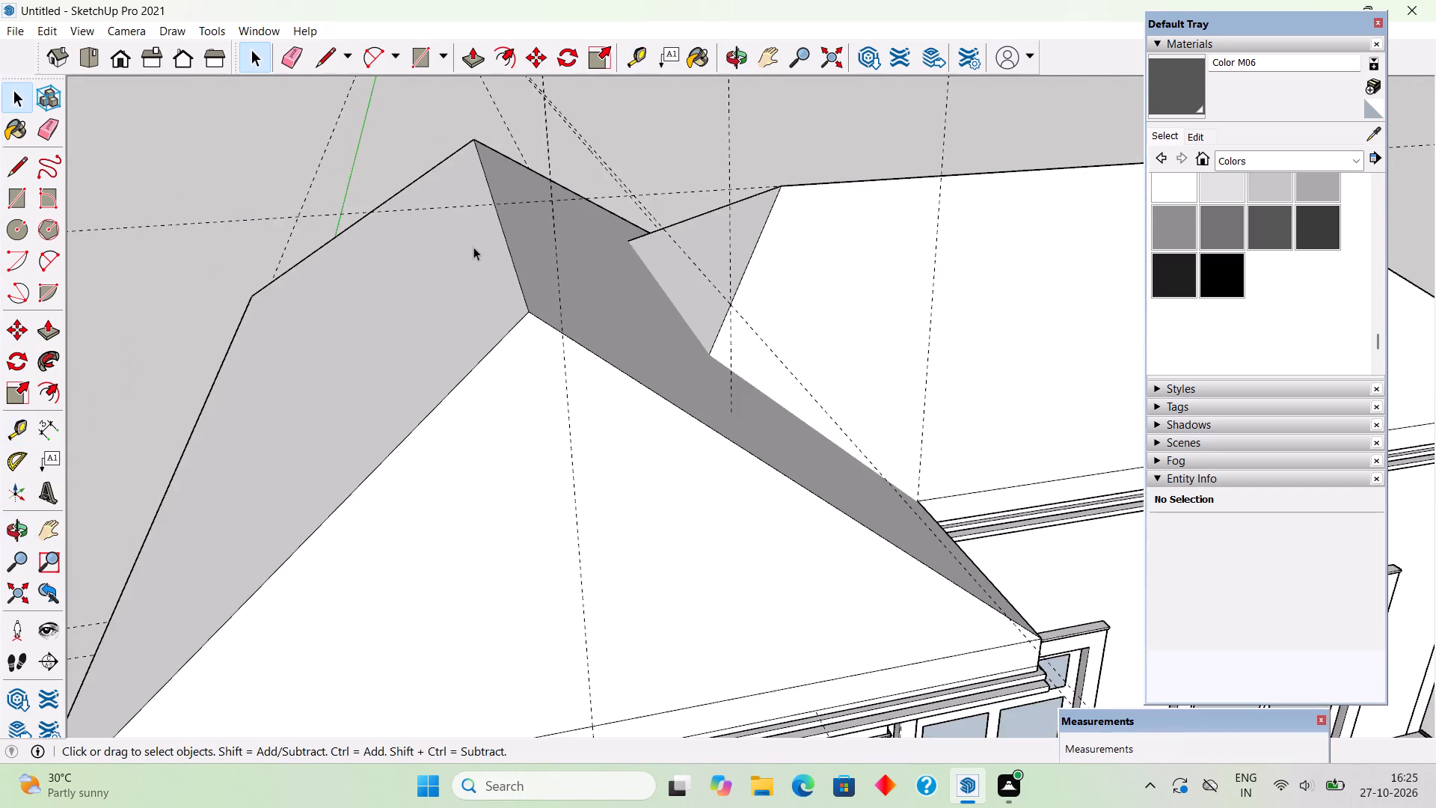
Select all the connected geometry of the main wing's hipped roof and make it a group.
{"action": "scroll", "coordinate": [473, 247], "scroll_direction": "down", "scroll_amount": 18}
{"action": "left_click", "coordinate": [597, 250]}
{"action": "scroll", "coordinate": [595, 245], "scroll_direction": "up", "scroll_amount": 5}
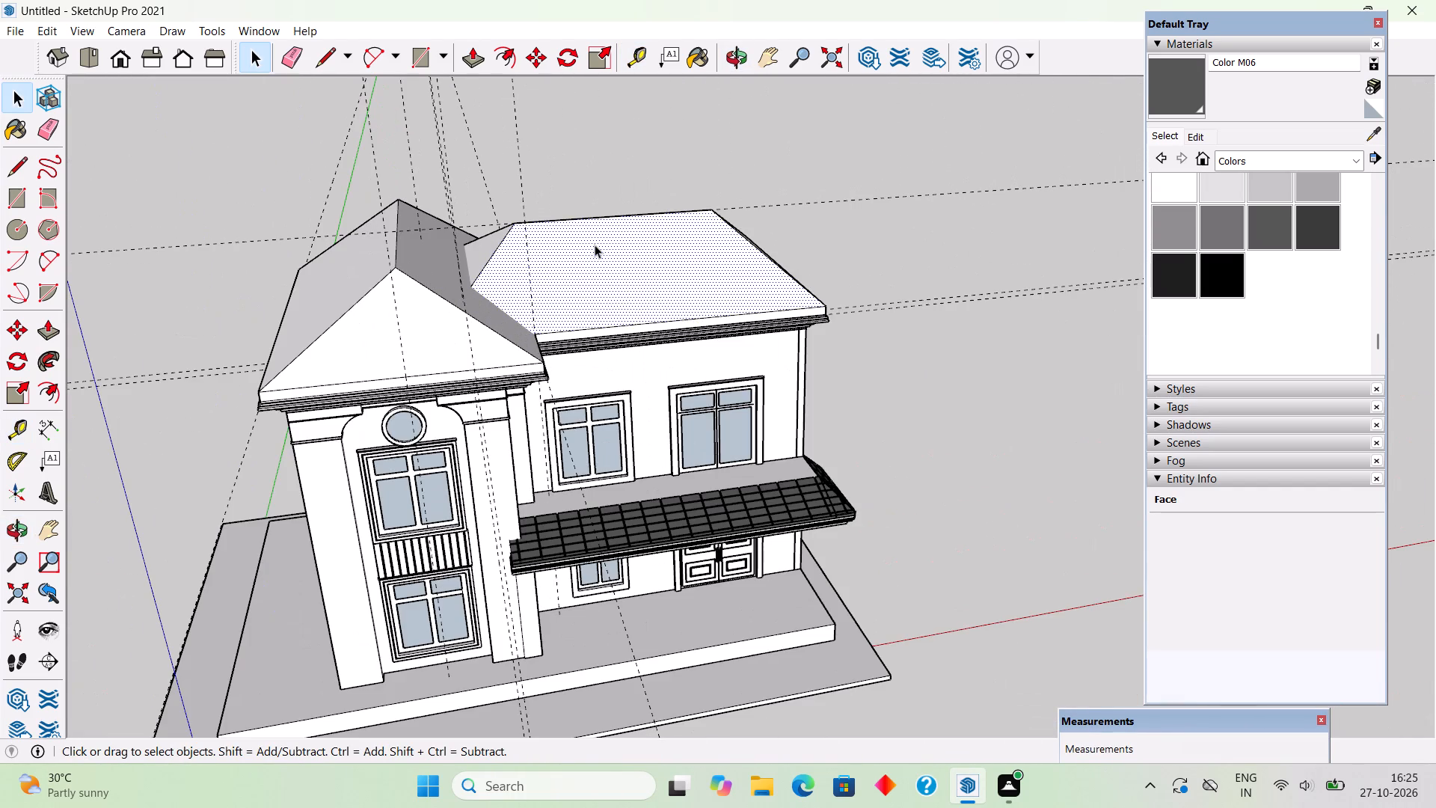
{"action": "triple_click", "coordinate": [595, 245]}
{"action": "right_click", "coordinate": [595, 245]}
{"action": "left_click", "coordinate": [639, 400]}
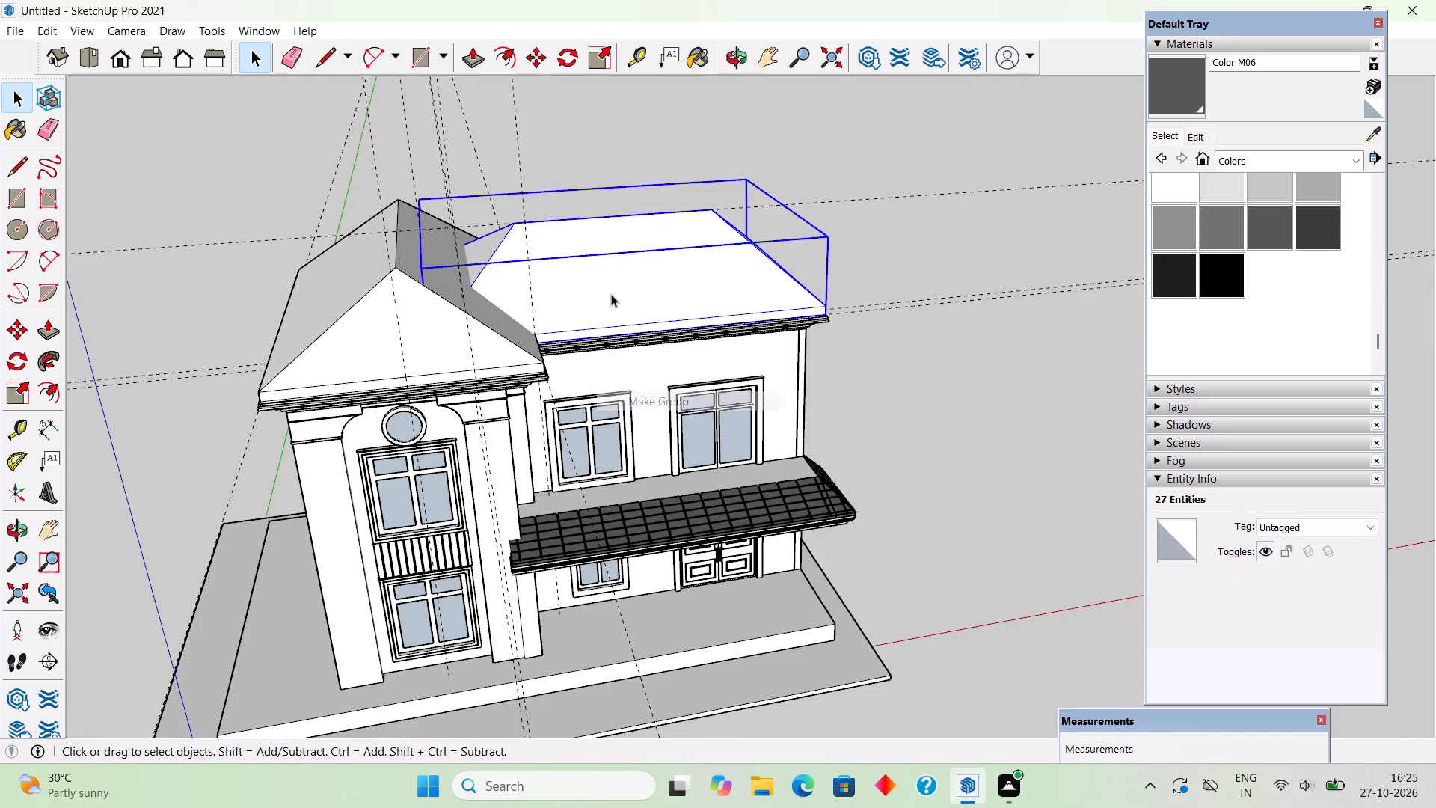
Scale the main roof group upward along the blue axis by a factor of about 1.28.
{"action": "key", "text": "s"}
{"action": "left_click", "coordinate": [610, 218]}
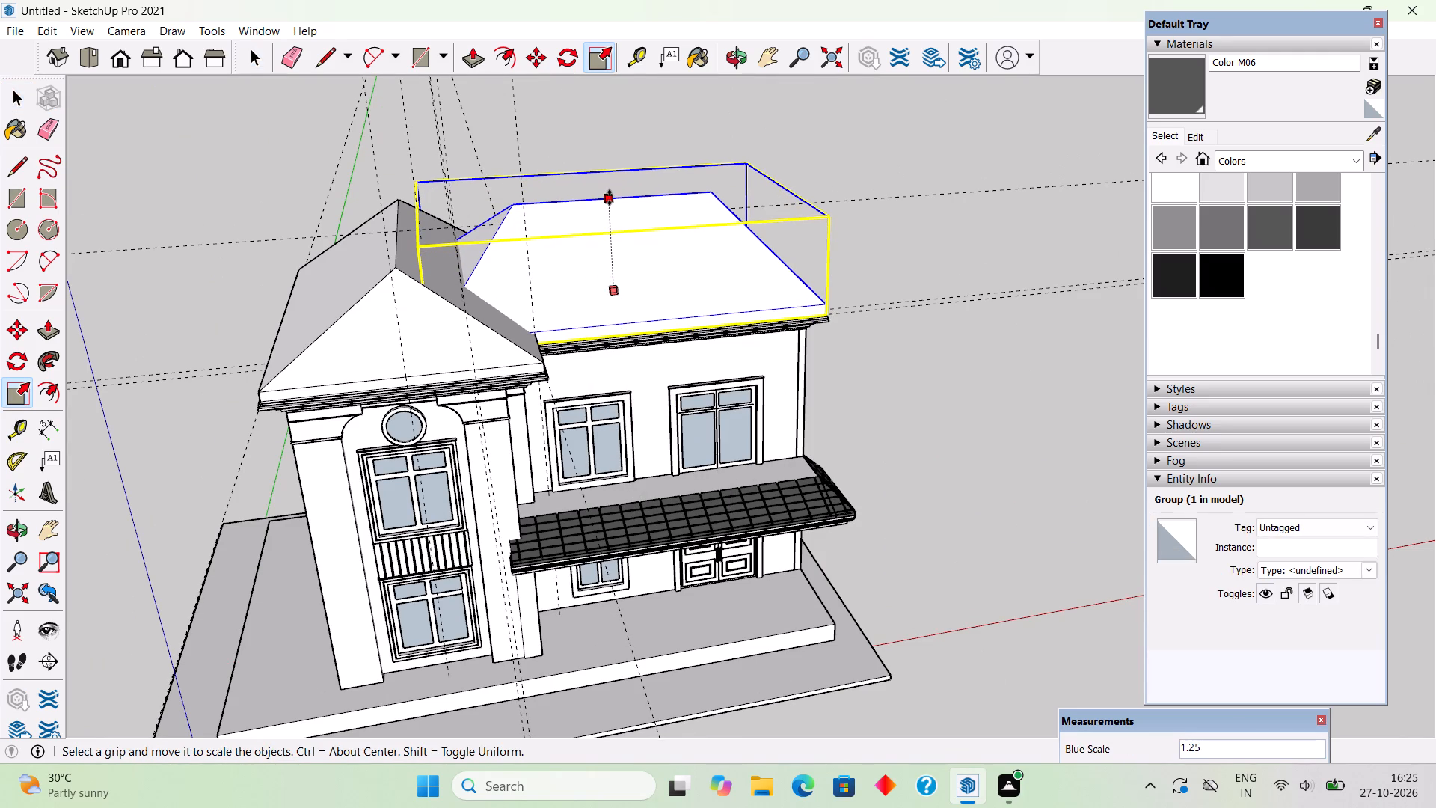
{"action": "left_click", "coordinate": [610, 195]}
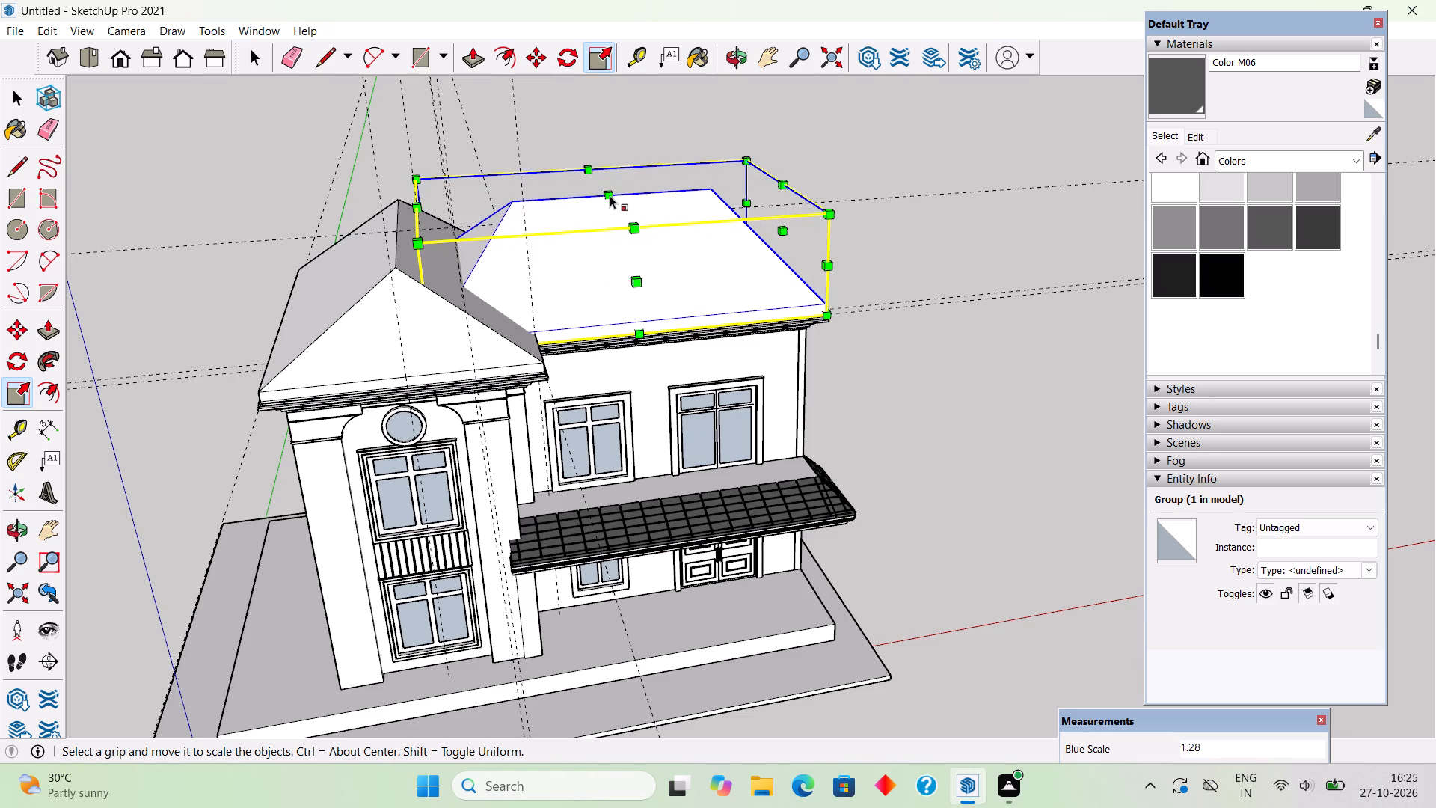
{"action": "key", "text": "space"}
{"action": "left_click", "coordinate": [609, 115]}
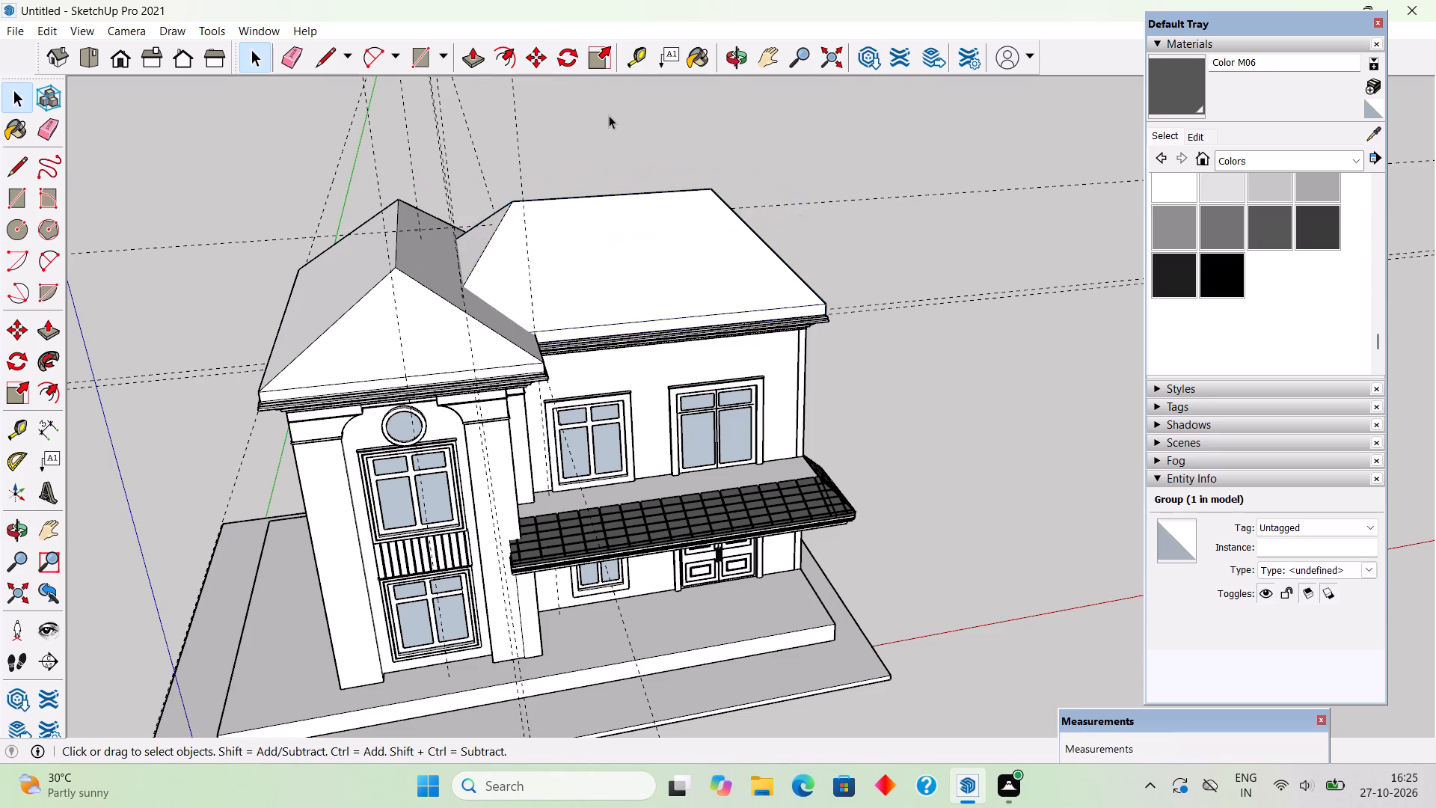
Examine the heightened main roof's proportions against the front wing's roof from the front, both corners and above.
{"action": "scroll", "coordinate": [609, 115], "scroll_direction": "down", "scroll_amount": 5}
{"action": "middle_click_drag", "start_coordinate": [591, 180], "coordinate": [218, 0]}
{"action": "scroll", "coordinate": [449, 251], "scroll_direction": "up", "scroll_amount": 2}
{"action": "middle_click_drag", "start_coordinate": [550, 298], "coordinate": [687, 334]}
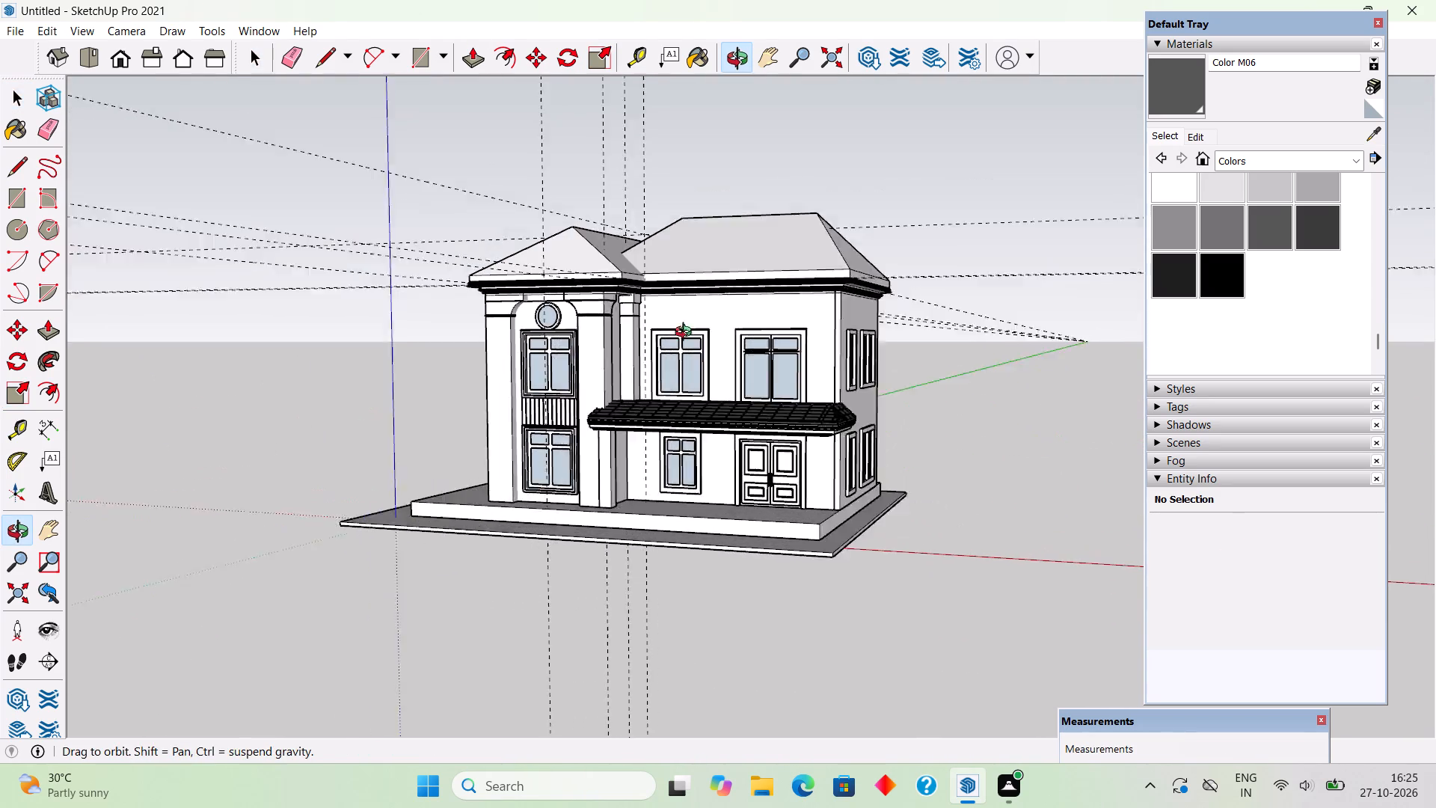
{"action": "middle_click_drag", "start_coordinate": [687, 334], "coordinate": [767, 358]}
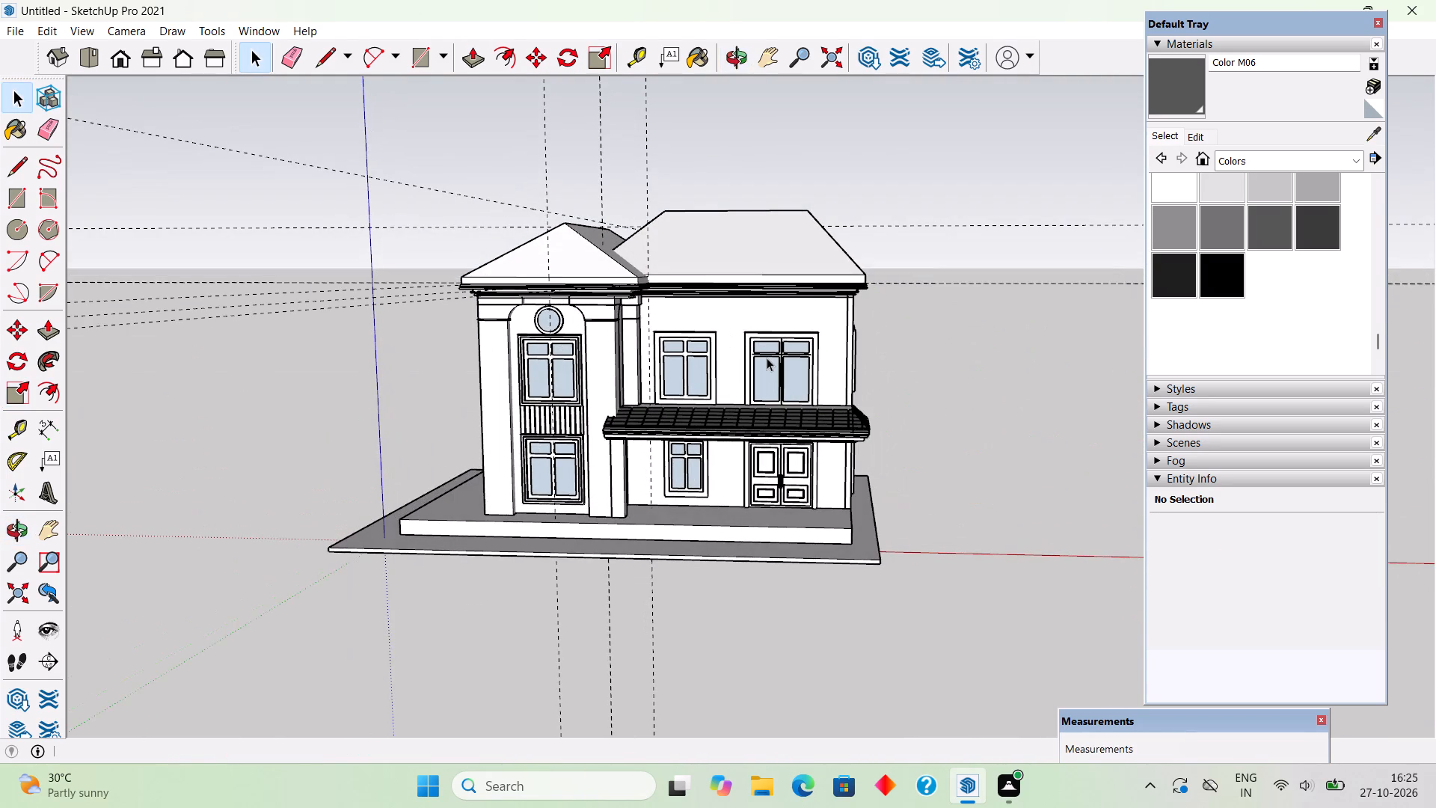
{"action": "middle_click_drag", "start_coordinate": [725, 322], "coordinate": [883, 396]}
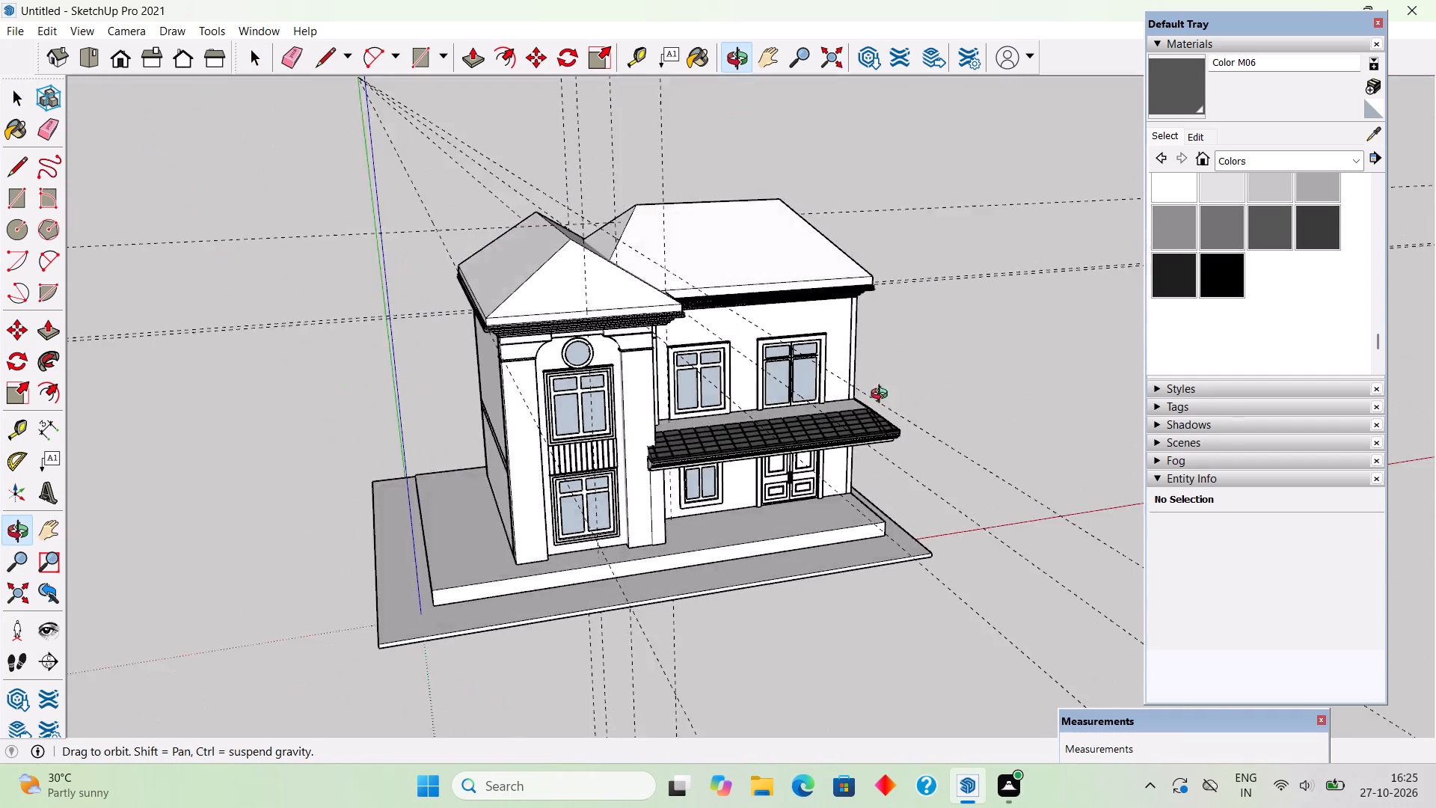
{"action": "middle_click_drag", "start_coordinate": [883, 396], "coordinate": [806, 369]}
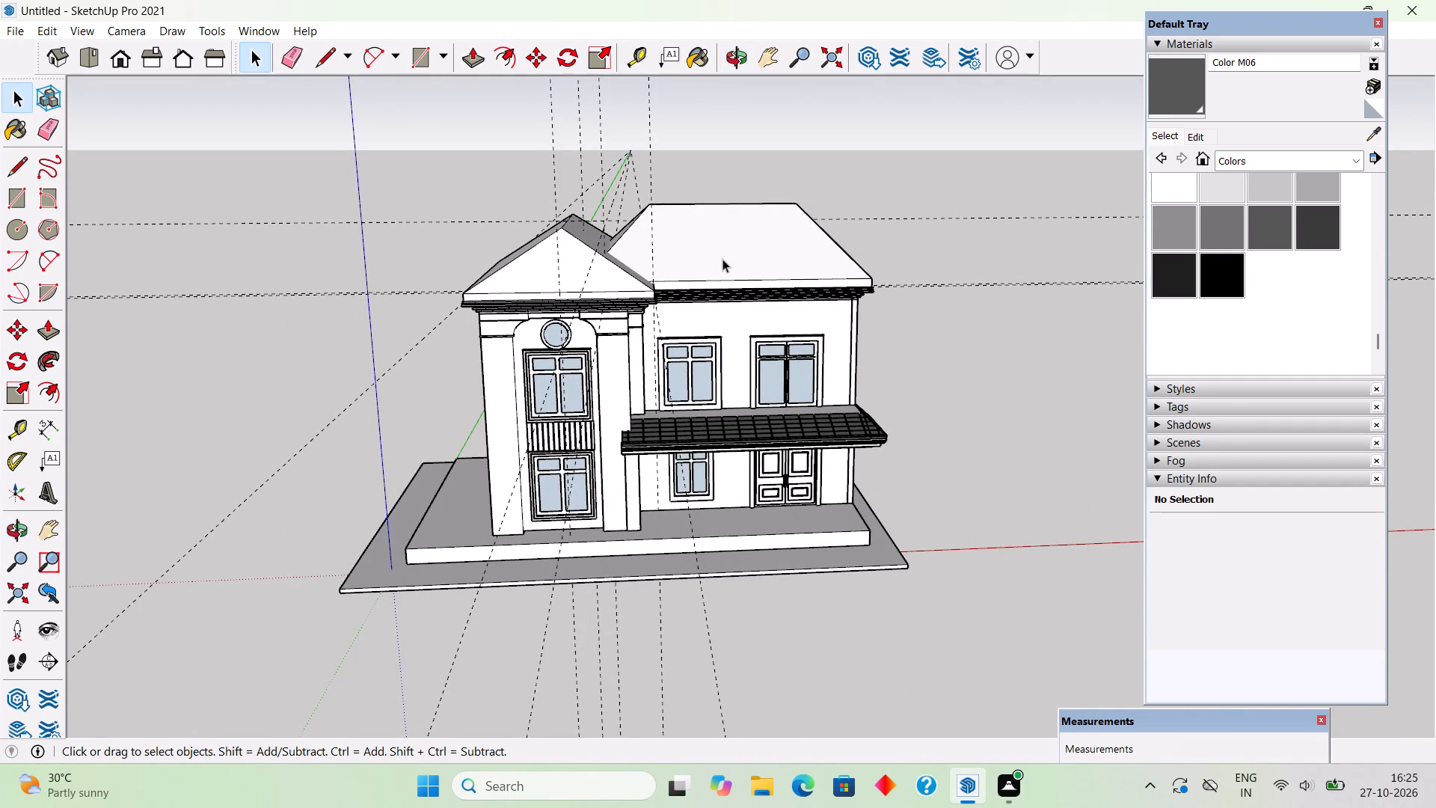
{"action": "middle_click_drag", "start_coordinate": [687, 272], "coordinate": [521, 206]}
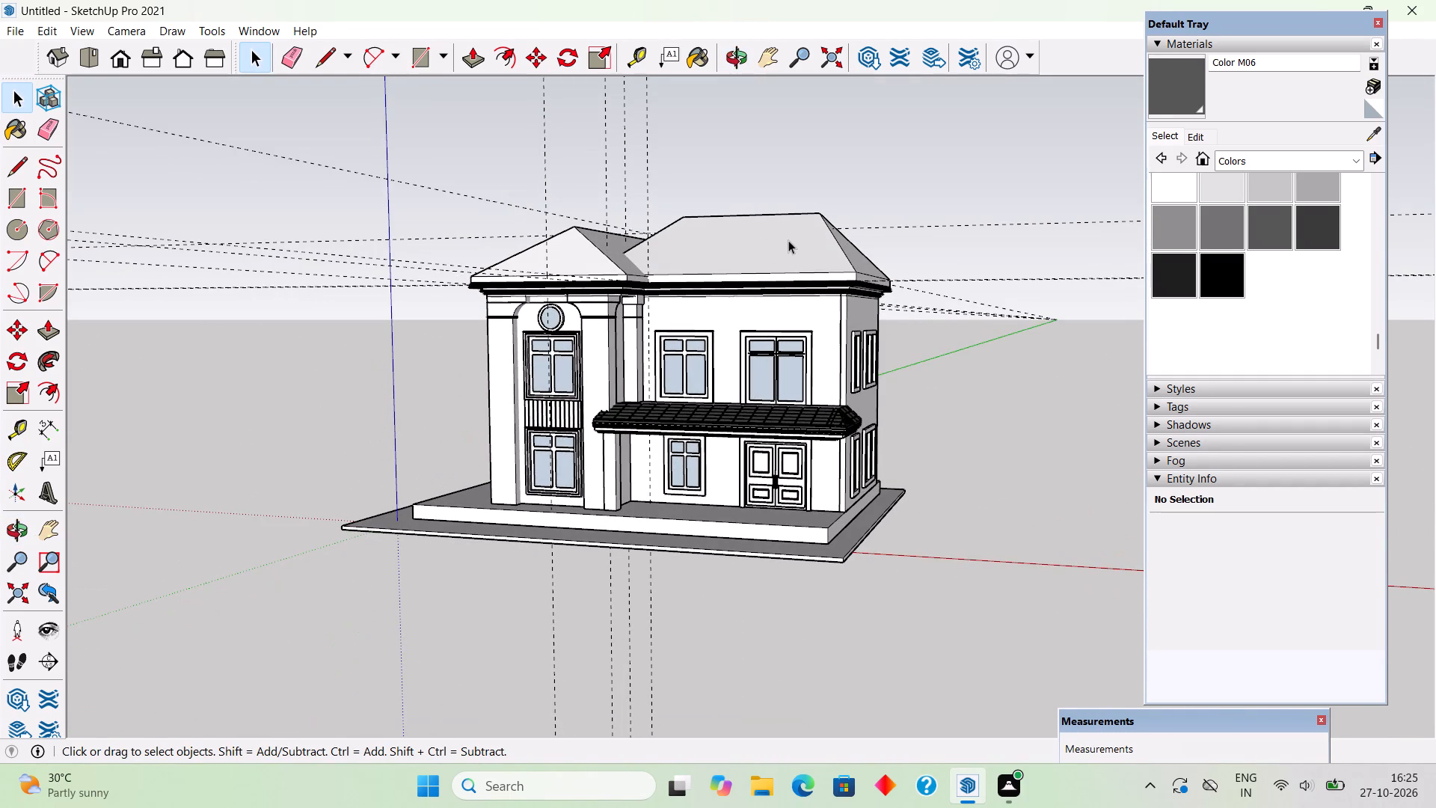
{"action": "middle_click_drag", "start_coordinate": [773, 288], "coordinate": [779, 325]}
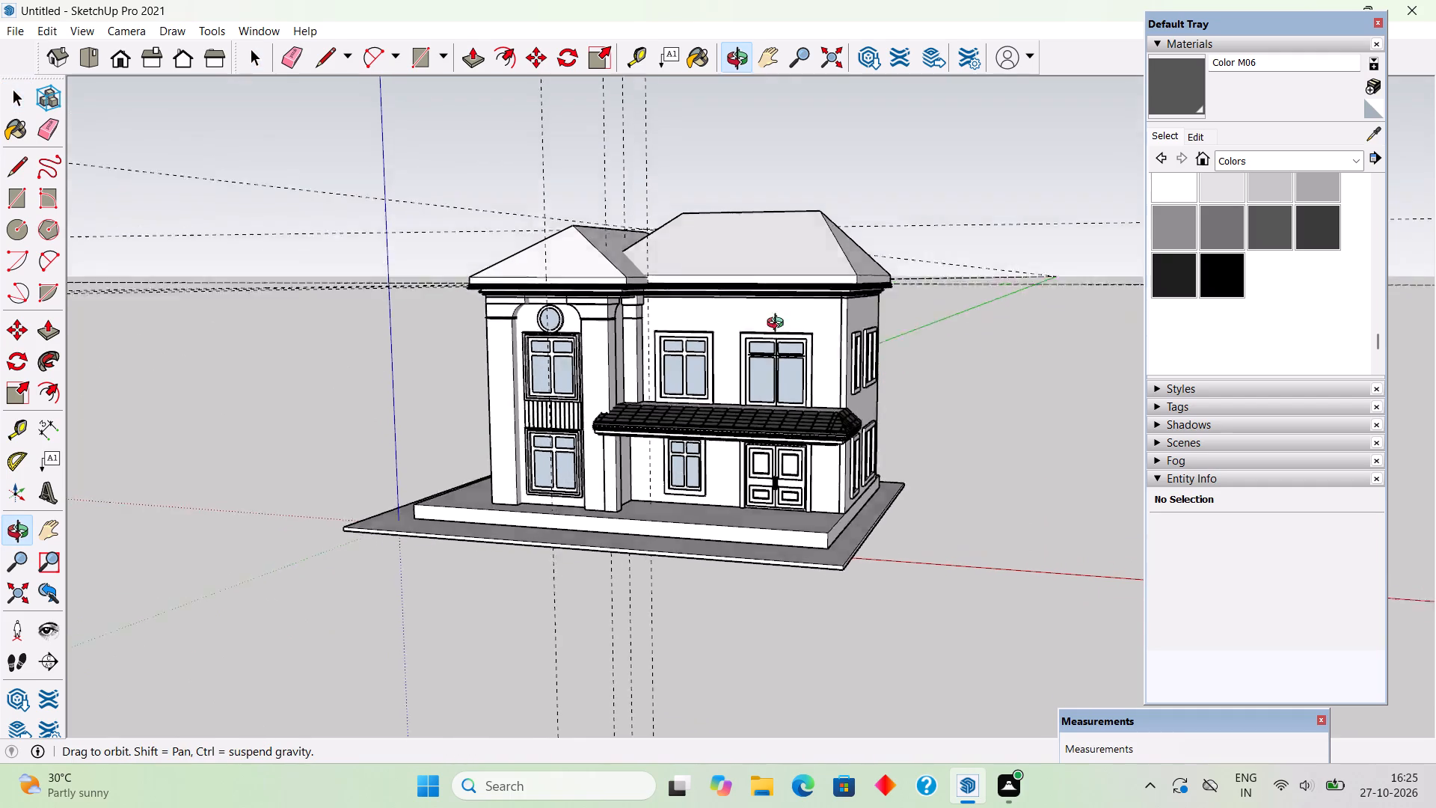
{"action": "middle_click_drag", "start_coordinate": [779, 325], "coordinate": [722, 310]}
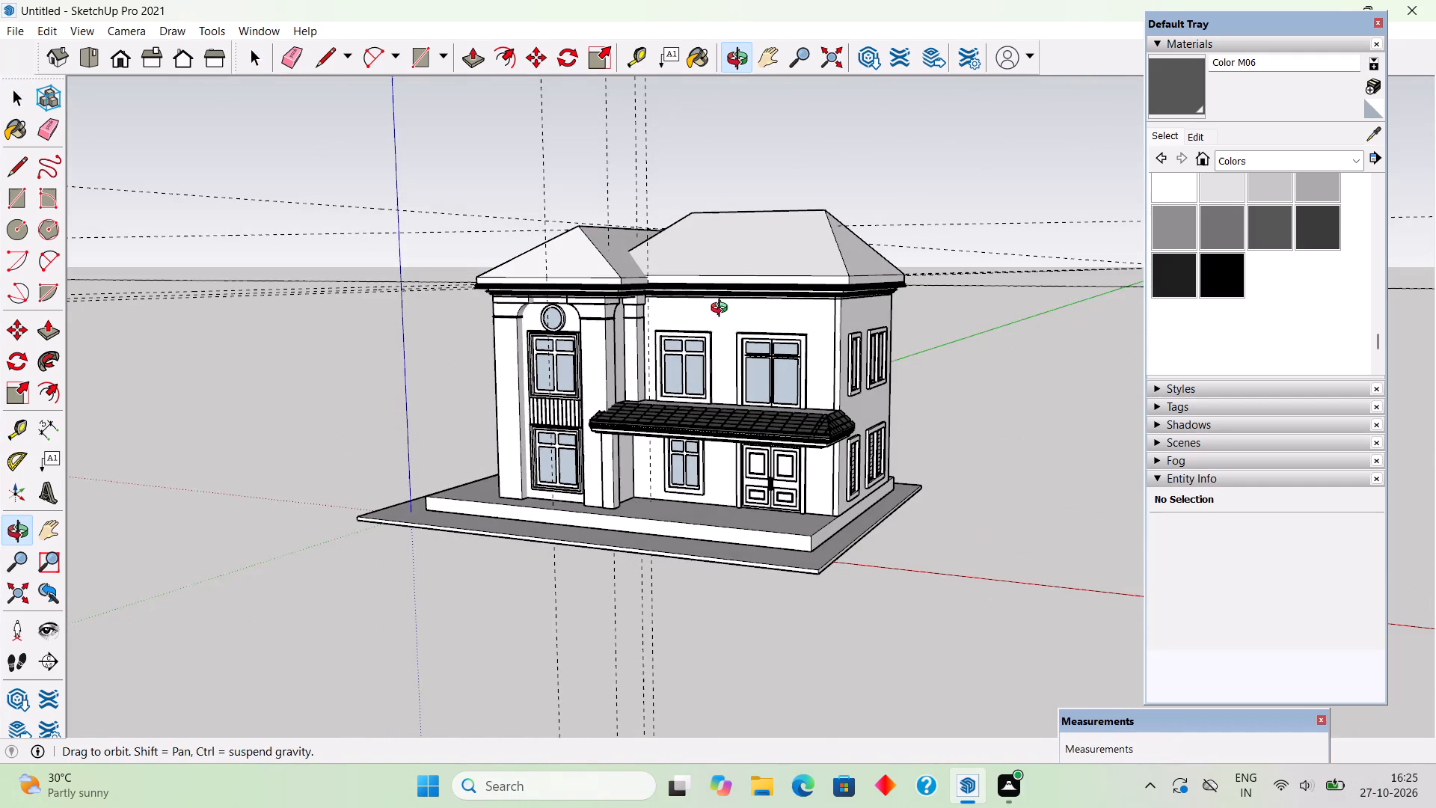
{"action": "middle_click_drag", "start_coordinate": [722, 310], "coordinate": [731, 324]}
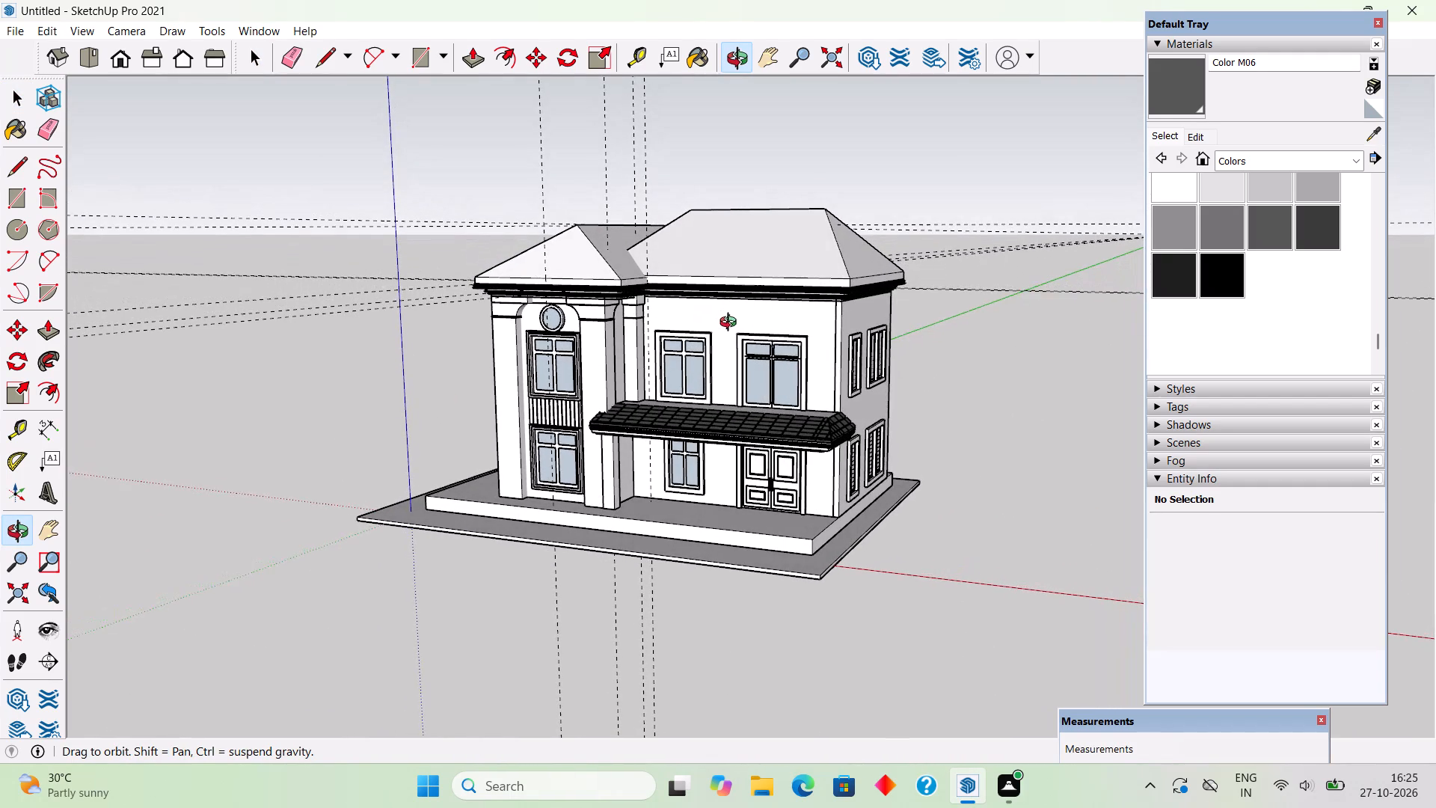
{"action": "middle_click_drag", "start_coordinate": [731, 324], "coordinate": [773, 425]}
Scale the main roof group's height again along the blue axis by a factor of about 1.14.
{"action": "left_click", "coordinate": [806, 233]}
{"action": "scroll", "coordinate": [805, 232], "scroll_direction": "up", "scroll_amount": 7}
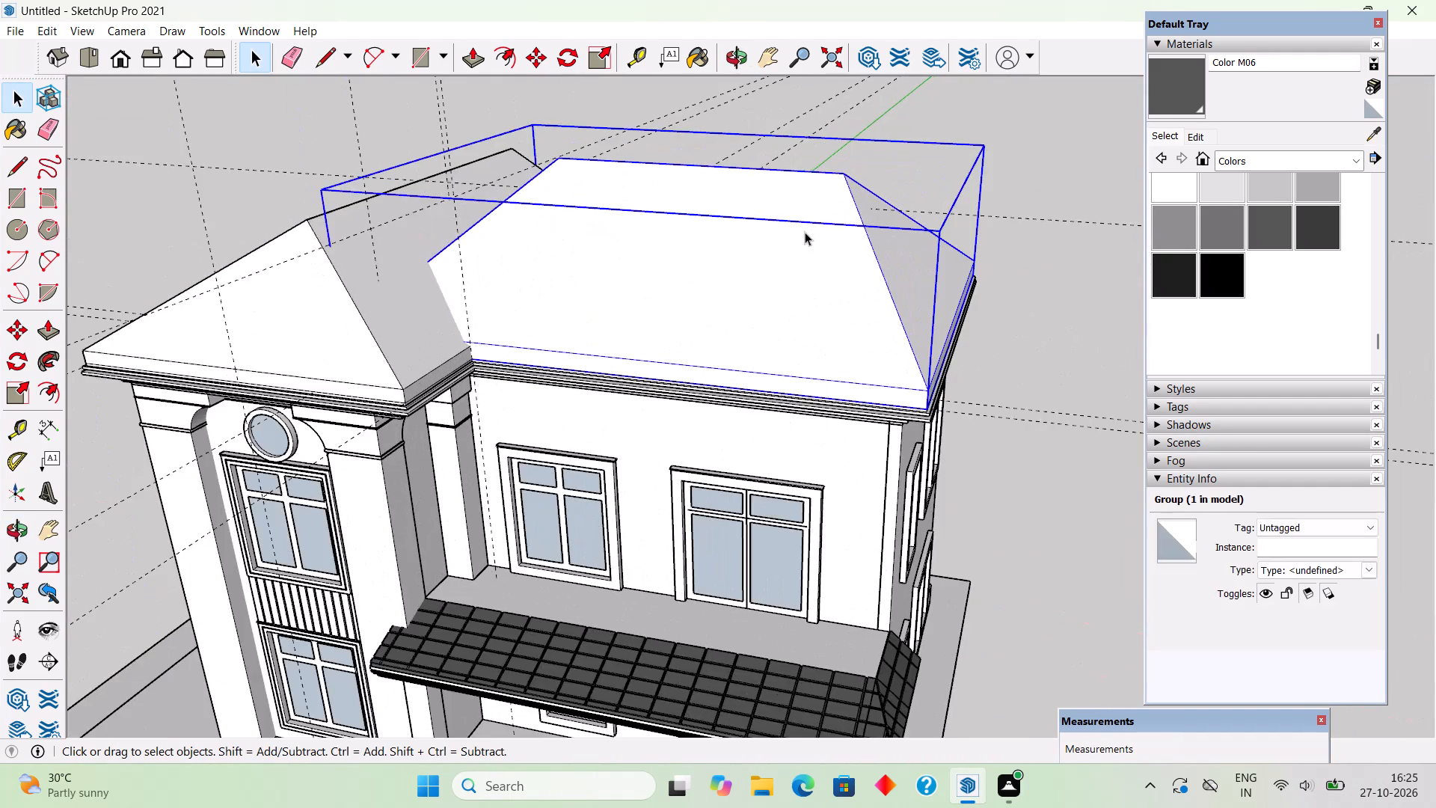
{"action": "scroll", "coordinate": [805, 232], "scroll_direction": "down", "scroll_amount": 4}
{"action": "key", "text": "s"}
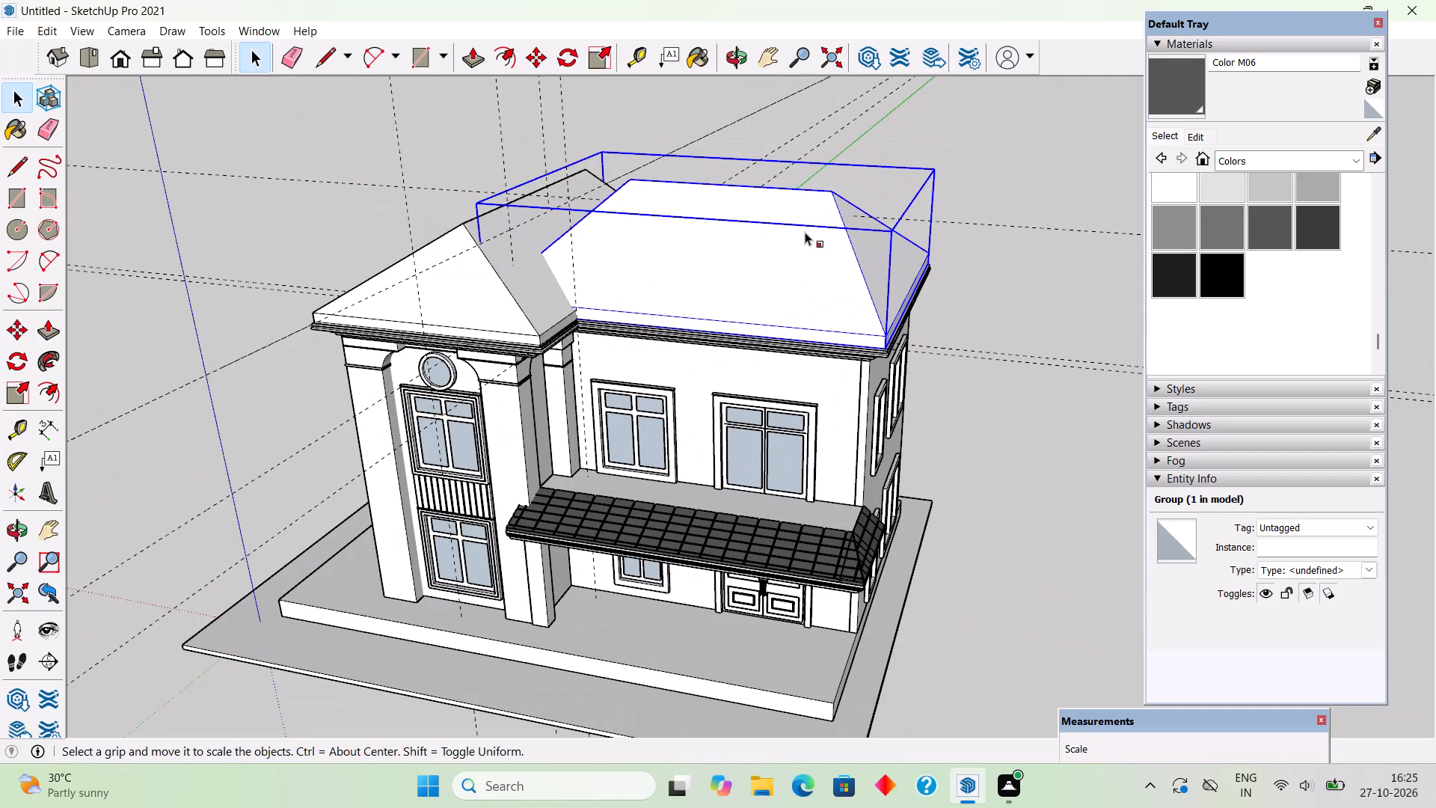
{"action": "left_click", "coordinate": [725, 181]}
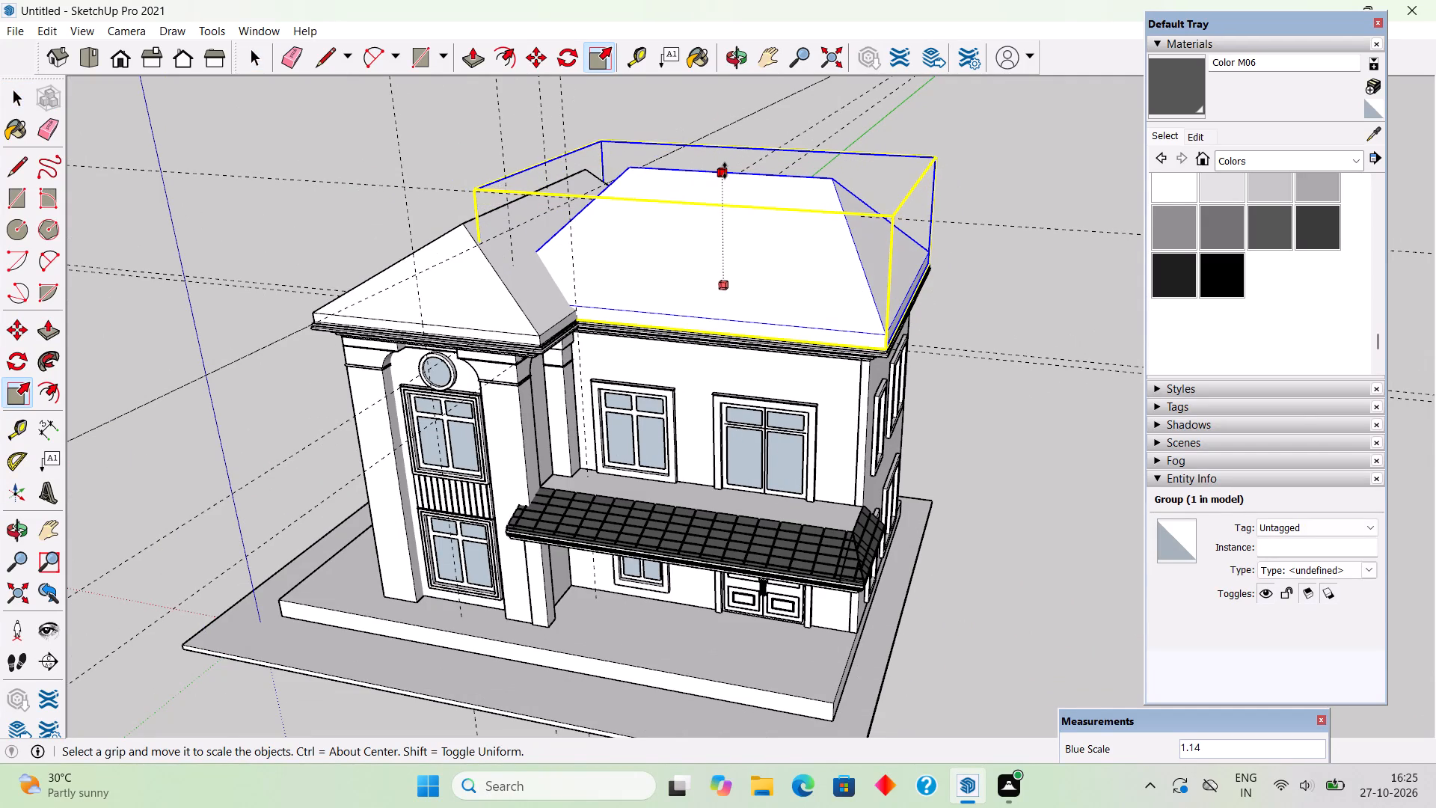
{"action": "left_click", "coordinate": [725, 171]}
{"action": "key", "text": "space"}
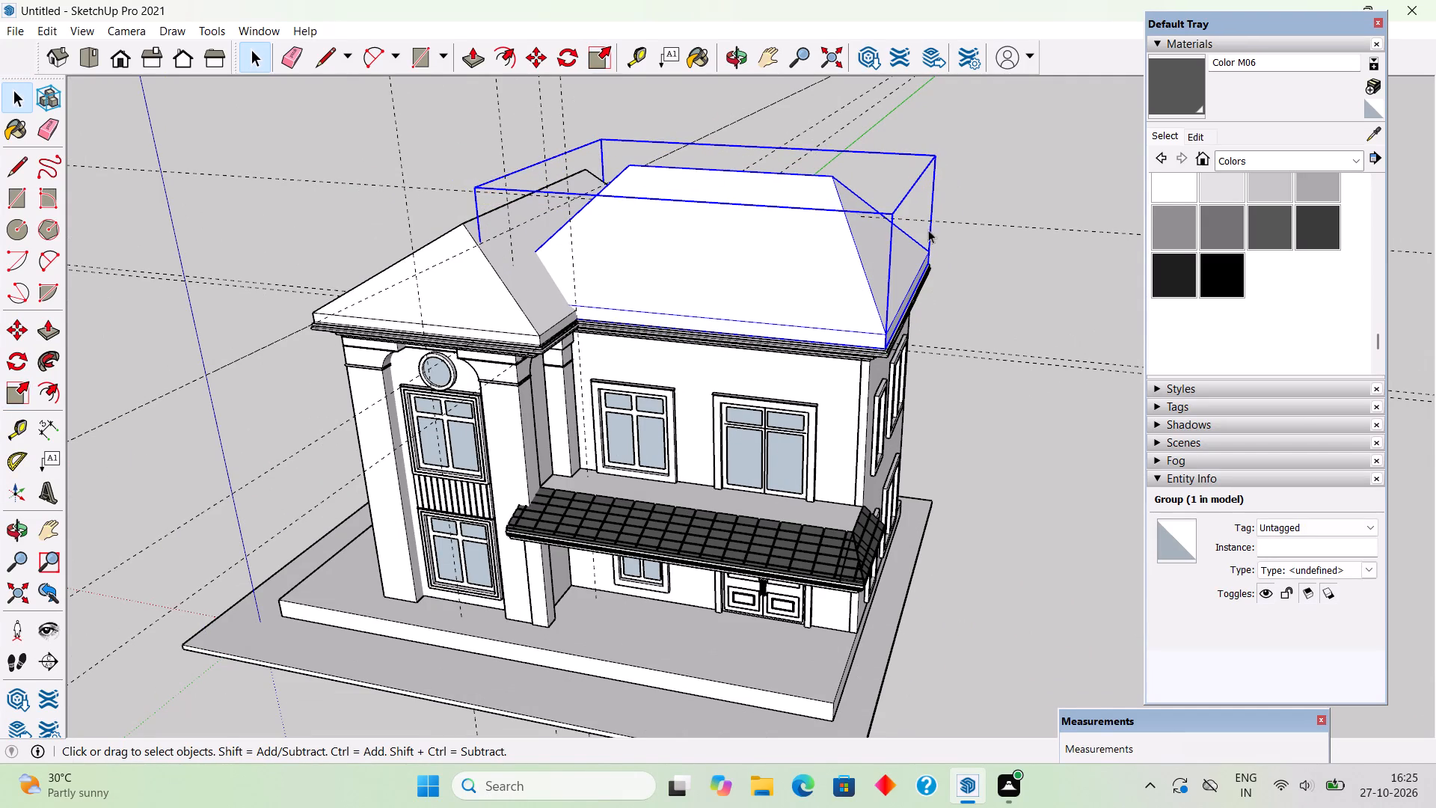
{"action": "left_click", "coordinate": [1049, 234]}
Examine the taller main roof's proportions and its junction with the front wing's roof from the front, corner and side.
{"action": "scroll", "coordinate": [1036, 221], "scroll_direction": "down", "scroll_amount": 6}
{"action": "middle_click_drag", "start_coordinate": [527, 382], "coordinate": [594, 224]}
{"action": "scroll", "coordinate": [594, 222], "scroll_direction": "up", "scroll_amount": 3}
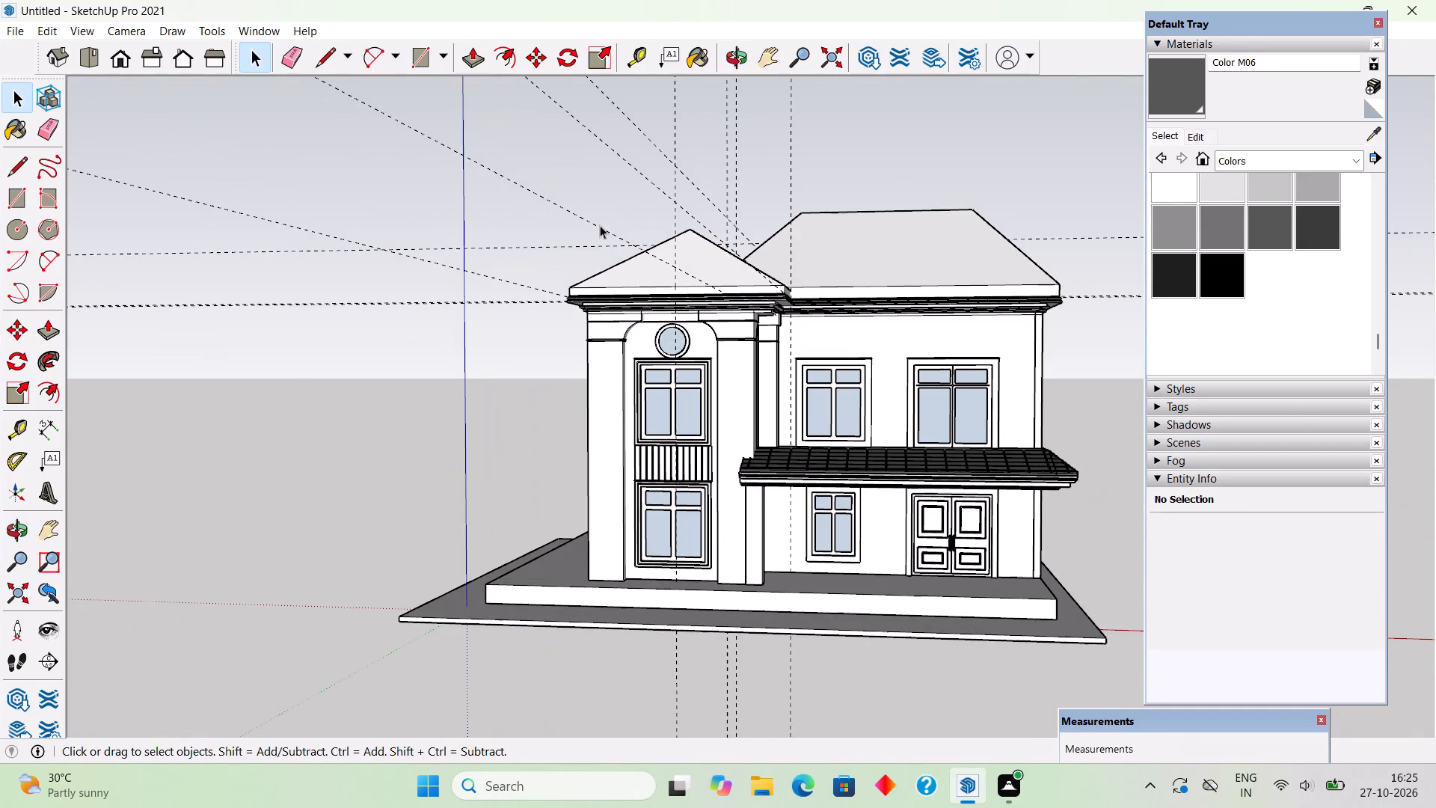
{"action": "scroll", "coordinate": [600, 225], "scroll_direction": "up", "scroll_amount": 1}
{"action": "middle_click_drag", "start_coordinate": [610, 244], "coordinate": [708, 305]}
{"action": "scroll", "coordinate": [617, 262], "scroll_direction": "down", "scroll_amount": 1}
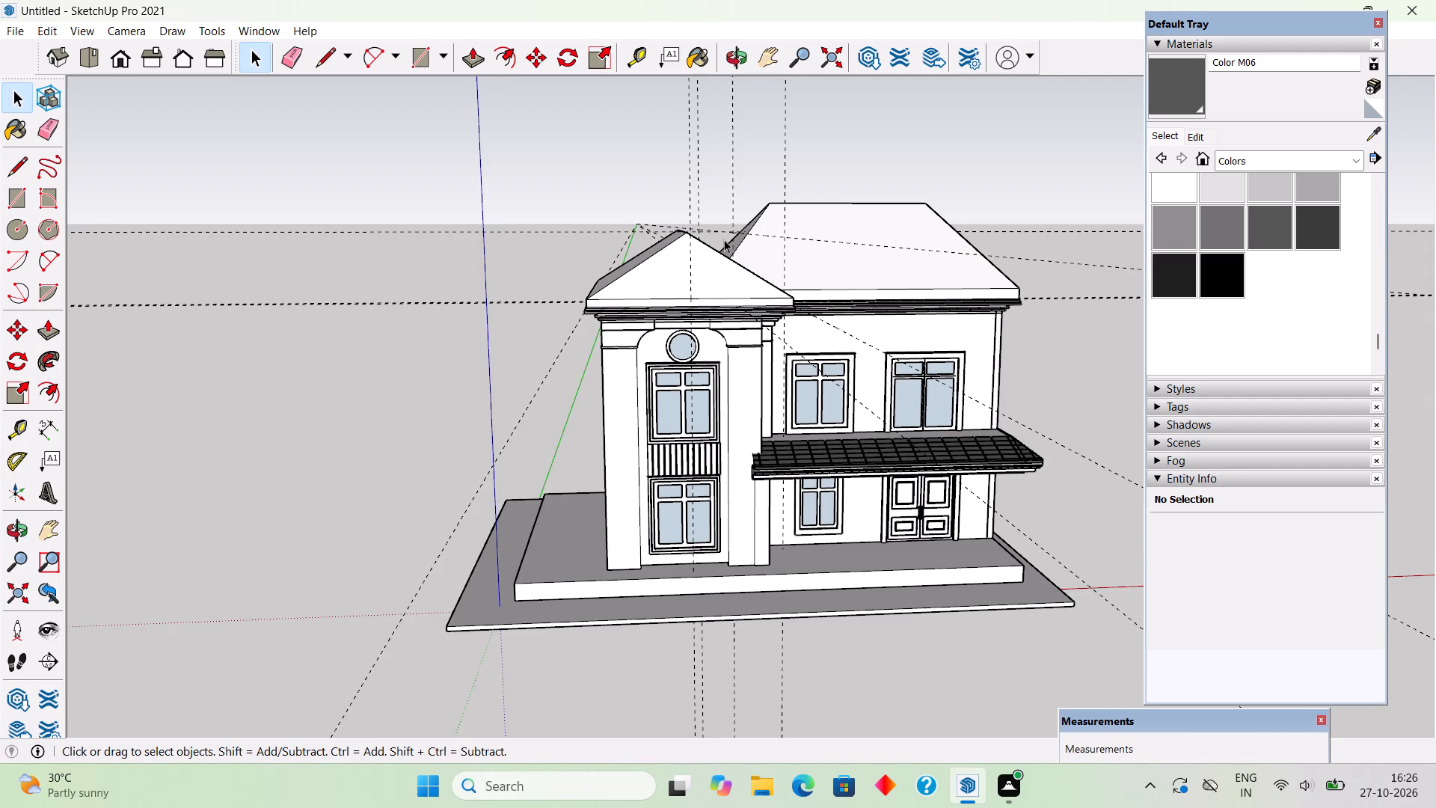
{"action": "scroll", "coordinate": [724, 239], "scroll_direction": "down", "scroll_amount": 2}
{"action": "middle_click_drag", "start_coordinate": [849, 300], "coordinate": [833, 286]}
{"action": "scroll", "coordinate": [833, 286], "scroll_direction": "up", "scroll_amount": 1}
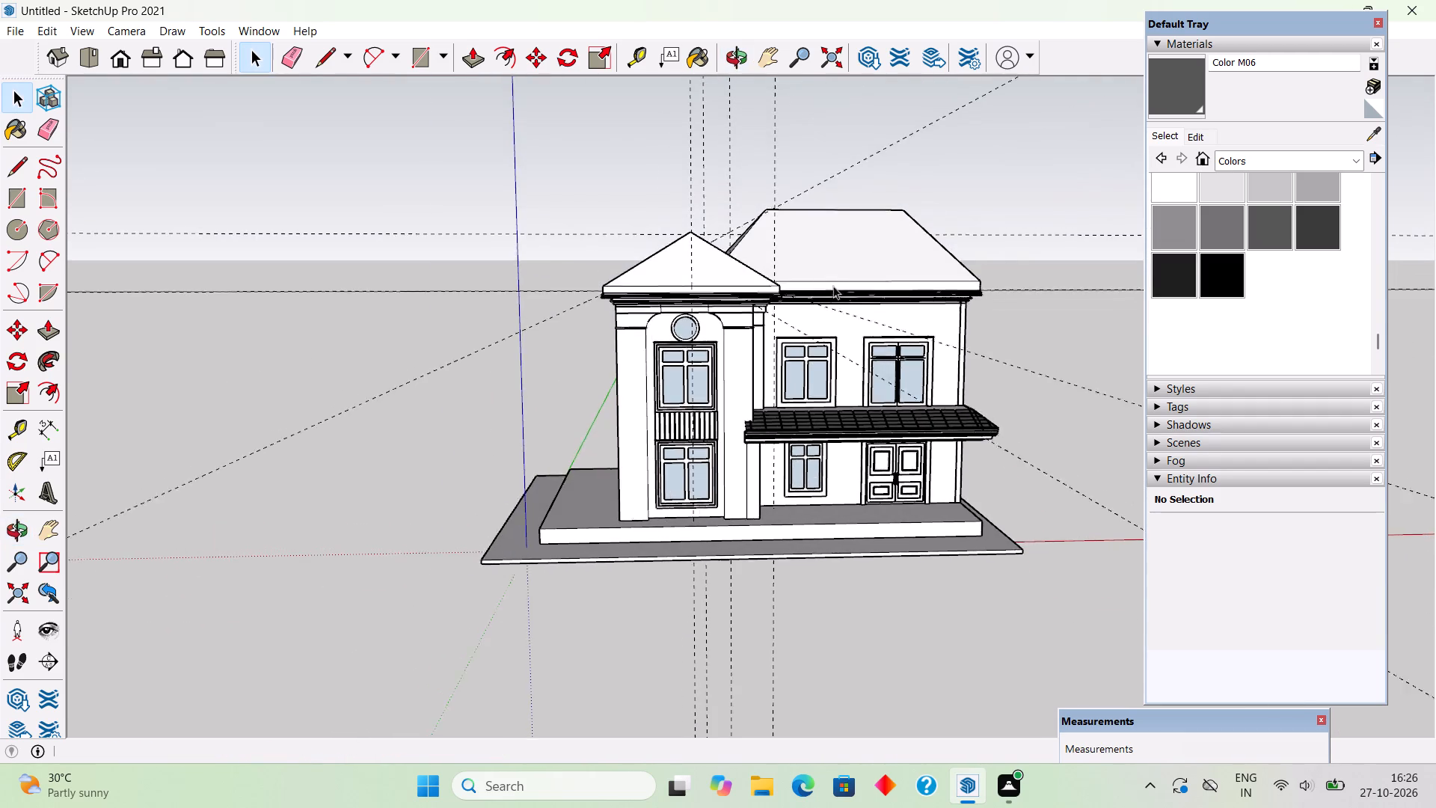
{"action": "scroll", "coordinate": [833, 286], "scroll_direction": "up", "scroll_amount": 3}
{"action": "middle_click_drag", "start_coordinate": [884, 319], "coordinate": [615, 500]}
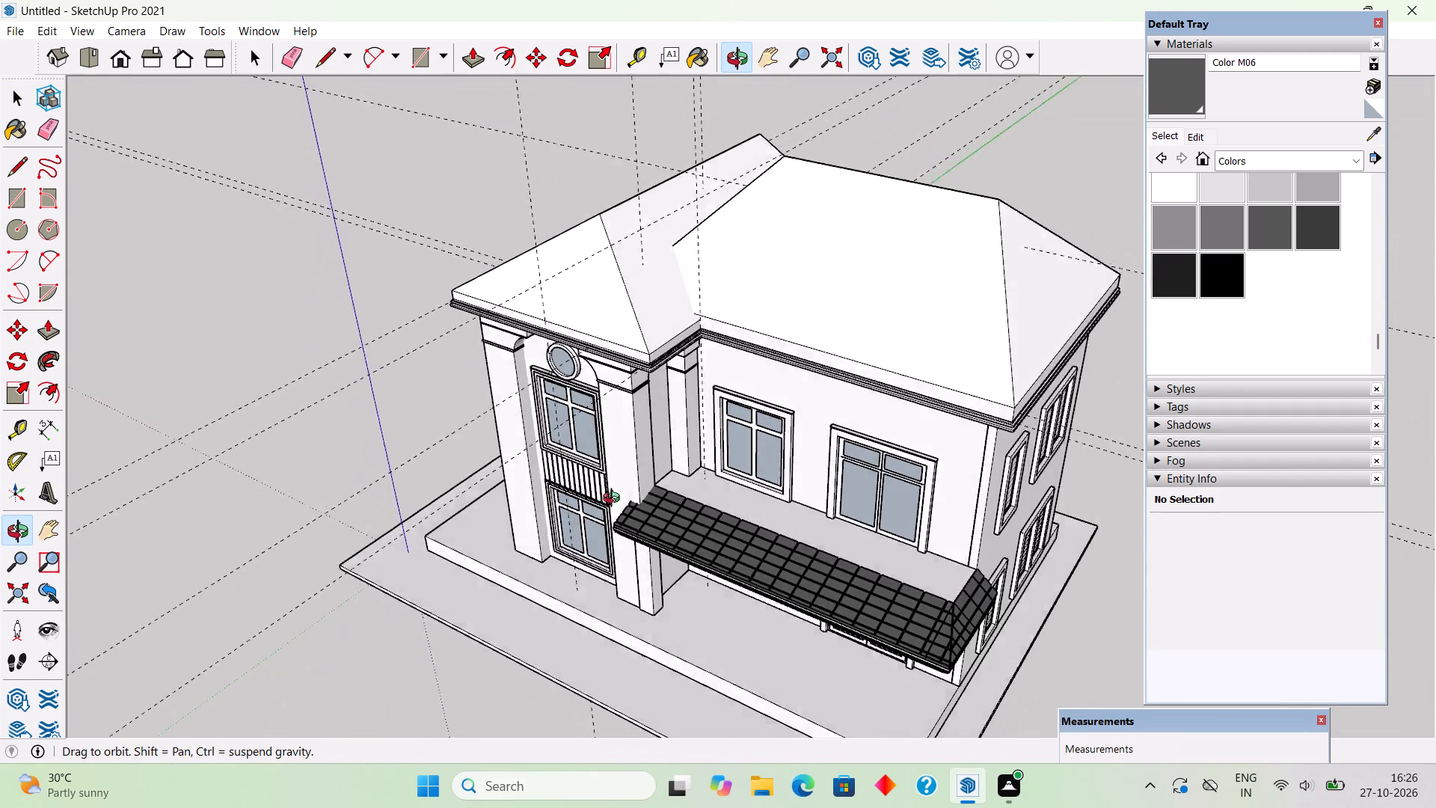
{"action": "middle_click_drag", "start_coordinate": [615, 500], "coordinate": [327, 364]}
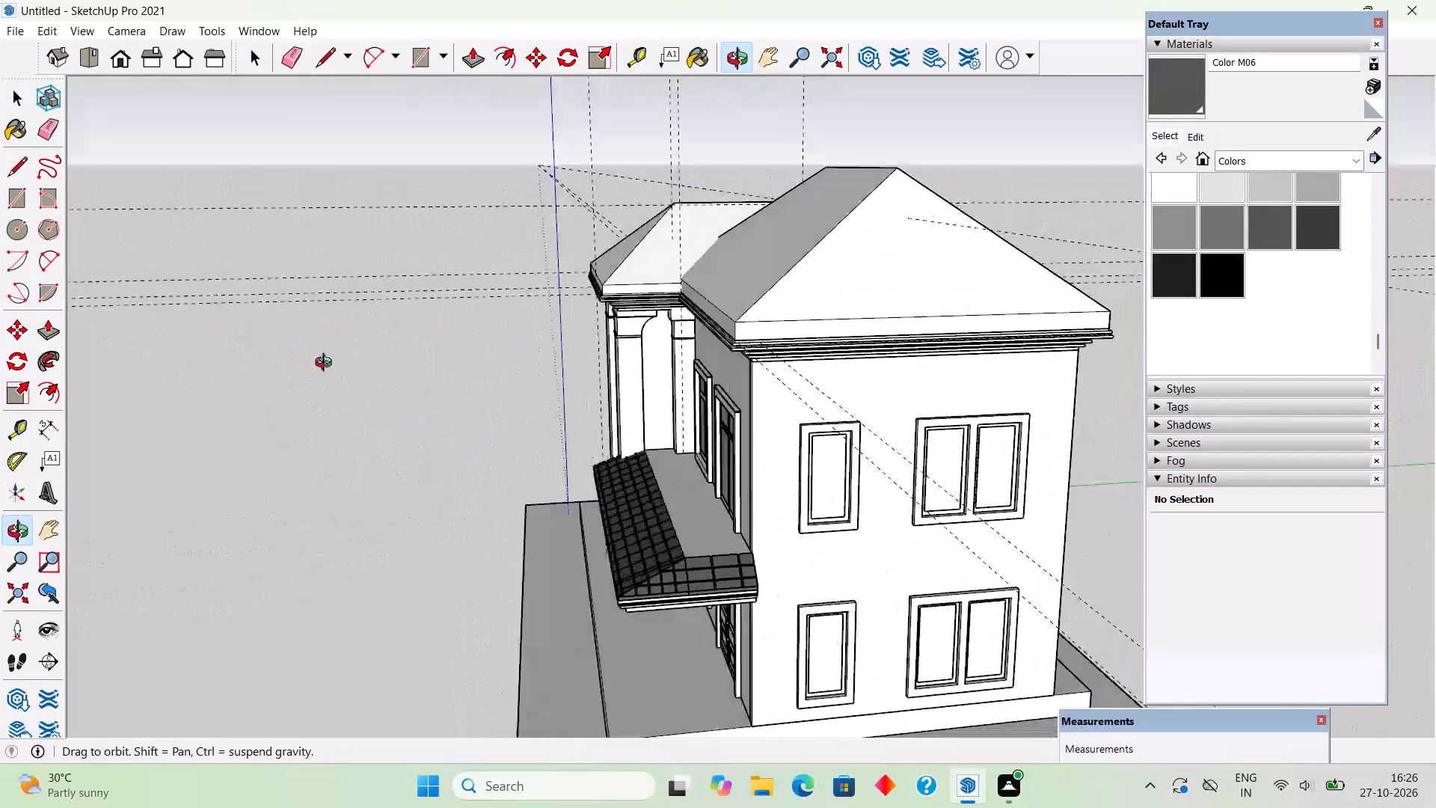
{"action": "middle_click_drag", "start_coordinate": [327, 364], "coordinate": [820, 320]}
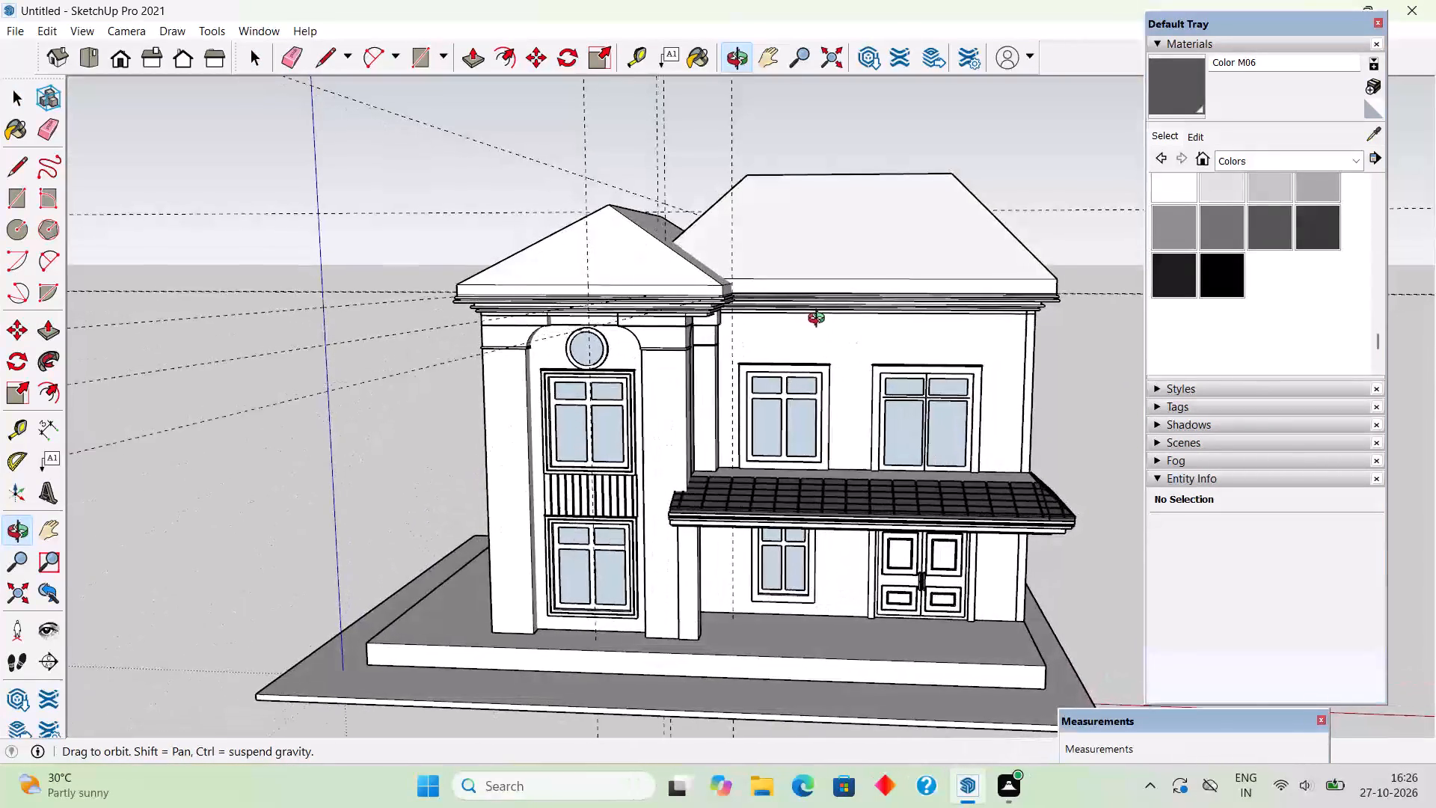
{"action": "middle_click_drag", "start_coordinate": [820, 320], "coordinate": [834, 326]}
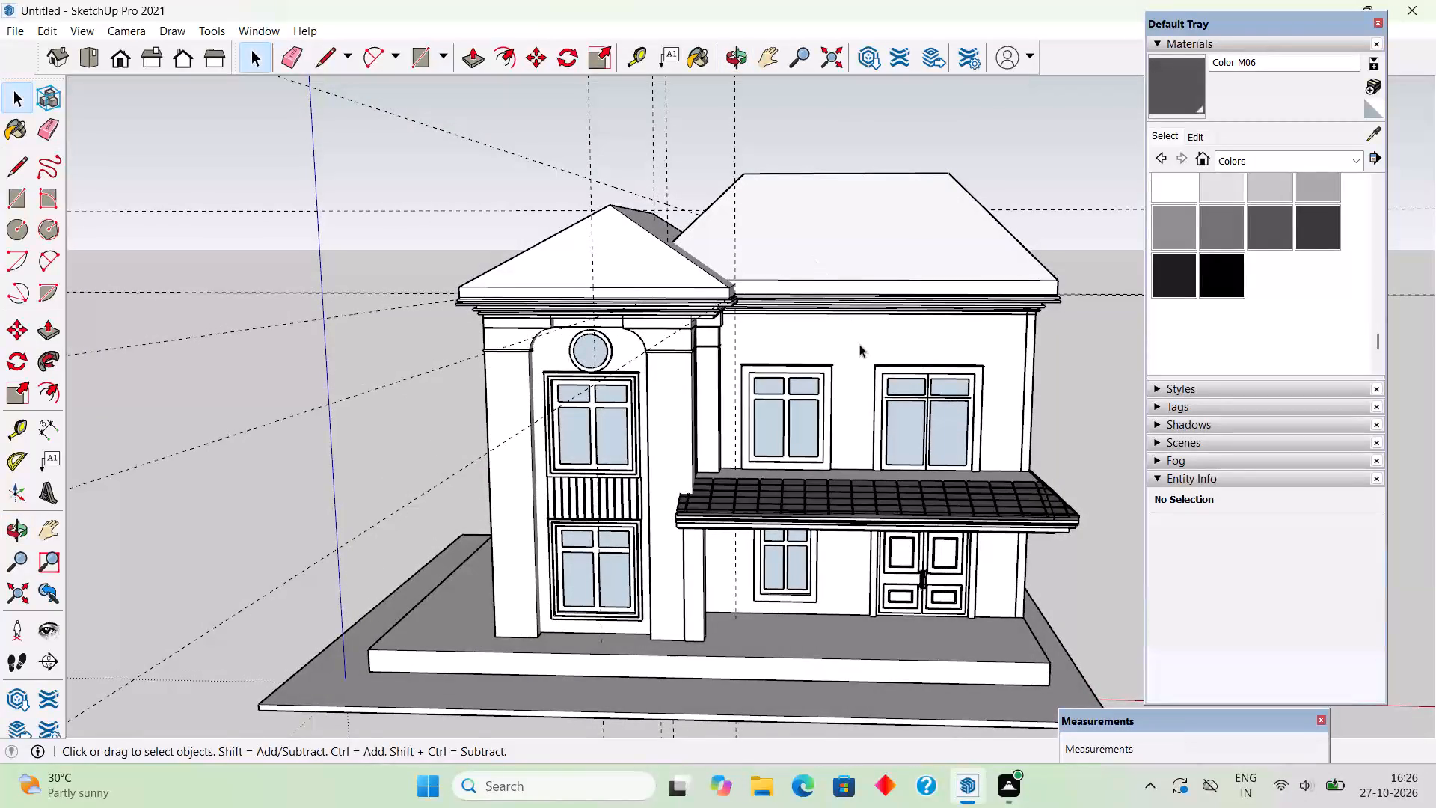
{"action": "scroll", "coordinate": [859, 344], "scroll_direction": "down", "scroll_amount": 3}
{"action": "scroll", "coordinate": [890, 303], "scroll_direction": "up", "scroll_amount": 4}
{"action": "scroll", "coordinate": [938, 369], "scroll_direction": "up", "scroll_amount": 1}
{"action": "middle_click_drag", "start_coordinate": [941, 342], "coordinate": [1067, 373]}
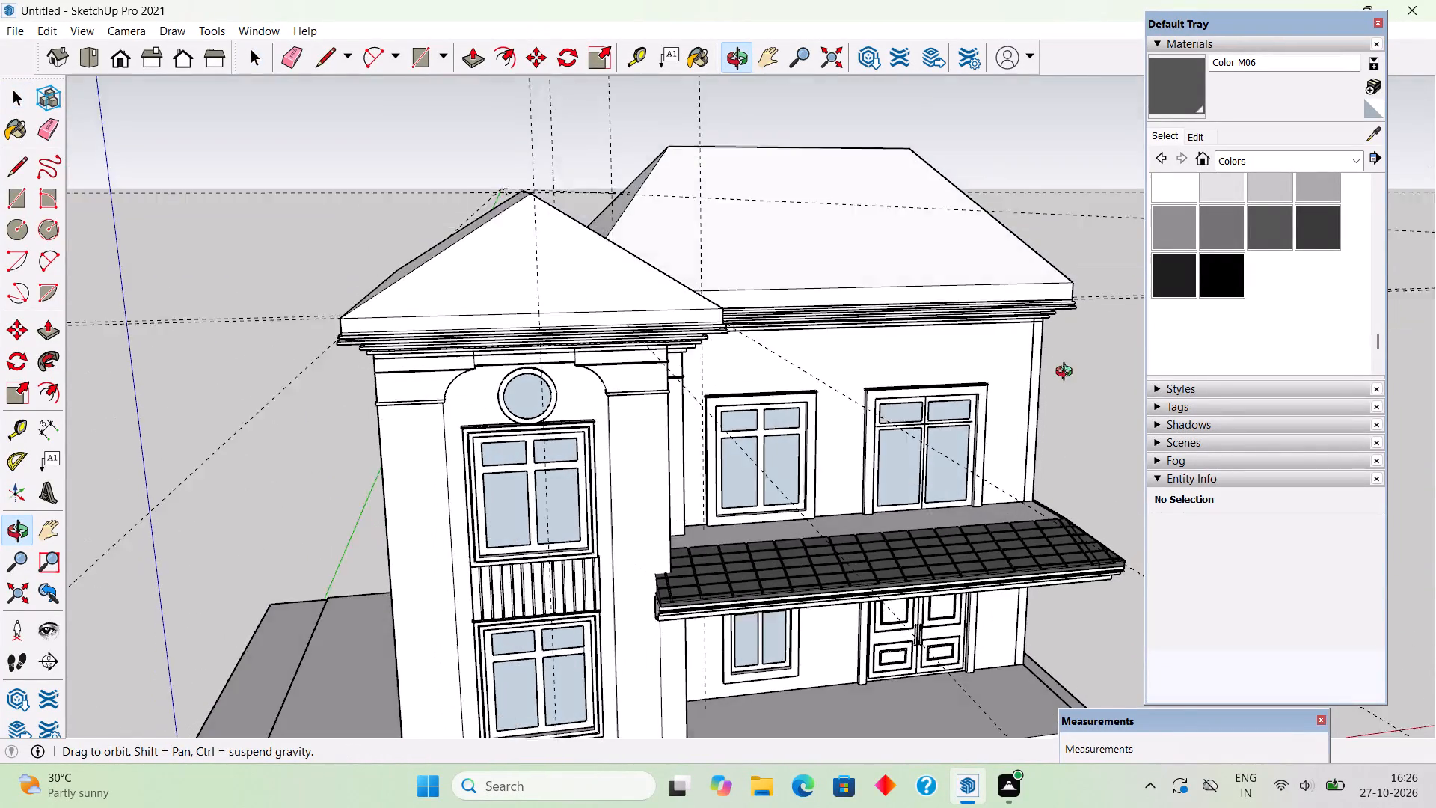
Delete all the construction guides from the house model.
{"action": "middle_click_drag", "start_coordinate": [1067, 373], "coordinate": [958, 405]}
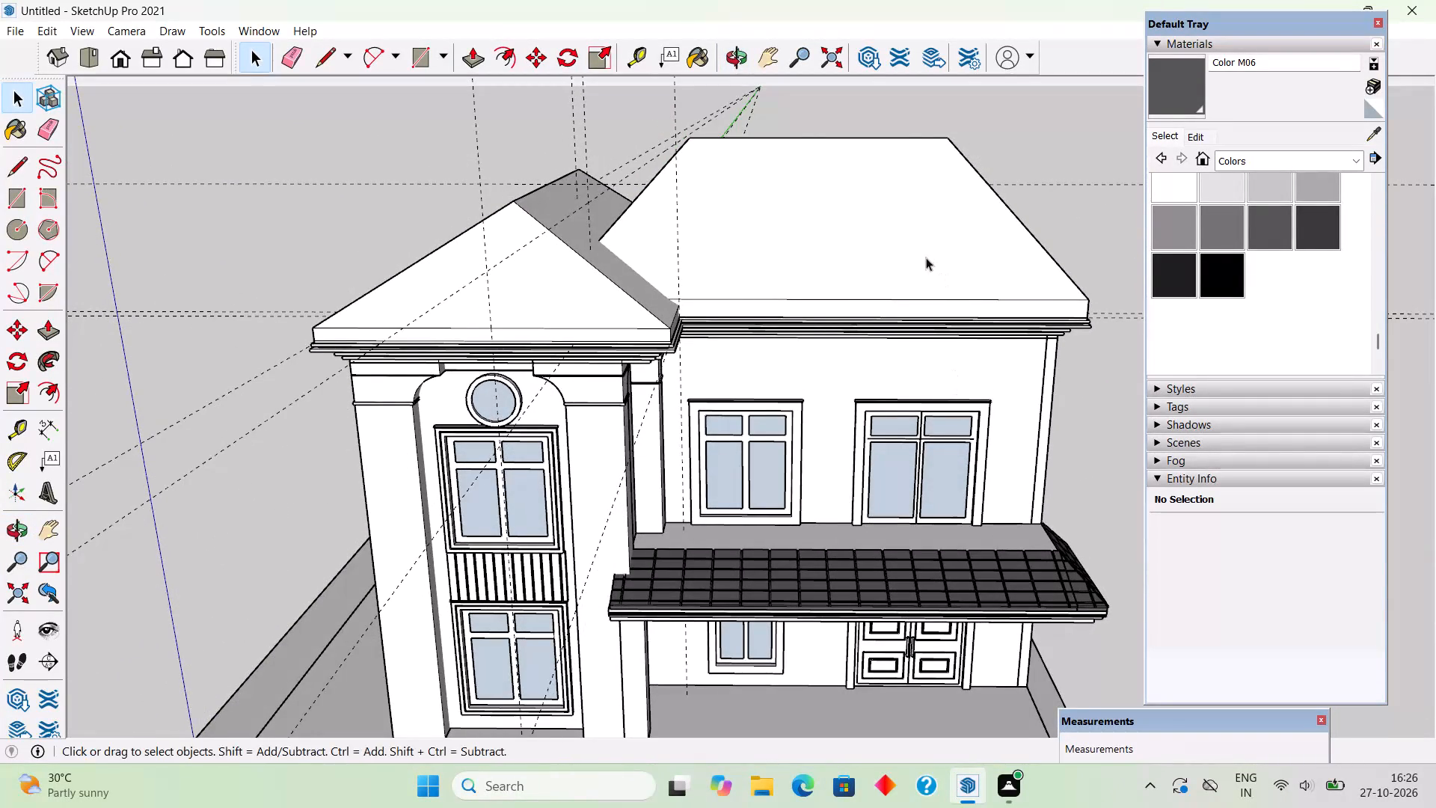
{"action": "middle_click_drag", "start_coordinate": [912, 257], "coordinate": [981, 267]}
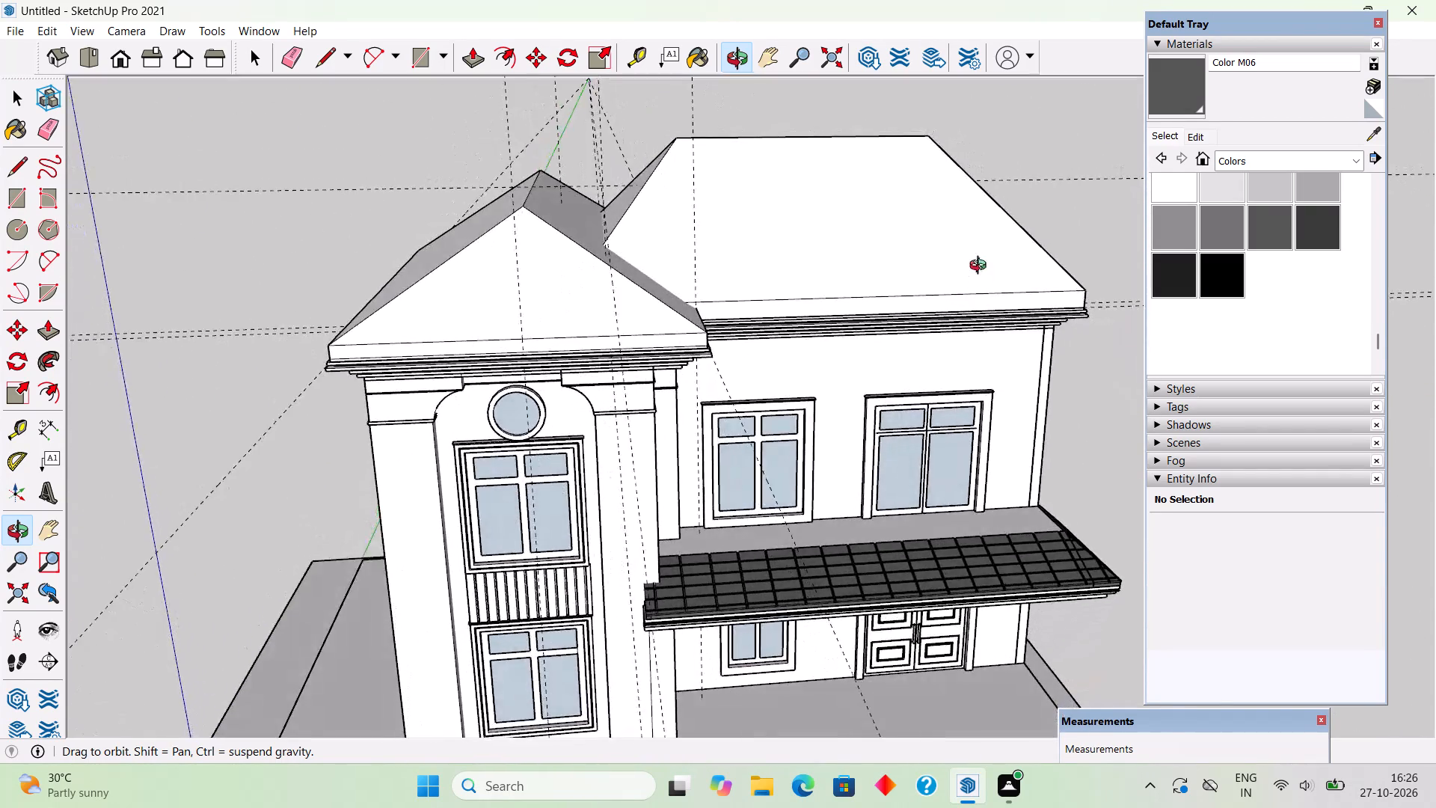
{"action": "middle_click_drag", "start_coordinate": [981, 267], "coordinate": [945, 244]}
{"action": "left_click", "coordinate": [44, 38]}
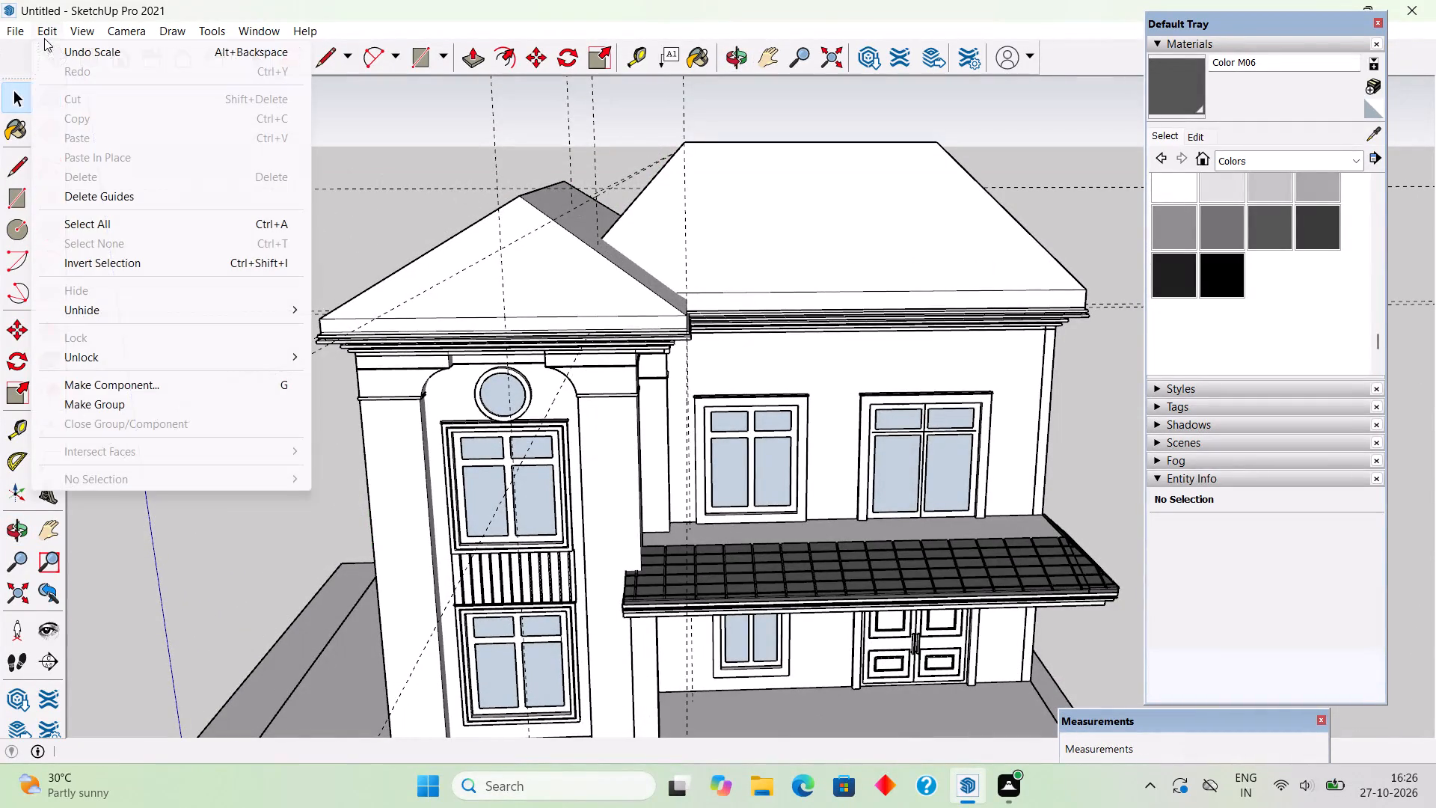
{"action": "left_click", "coordinate": [134, 196]}
Examine the whole house and its combined hipped roofs from the front, both front corners and above.
{"action": "scroll", "coordinate": [211, 264], "scroll_direction": "down", "scroll_amount": 5}
{"action": "middle_click_drag", "start_coordinate": [541, 459], "coordinate": [620, 360]}
{"action": "scroll", "coordinate": [452, 307], "scroll_direction": "up", "scroll_amount": 1}
{"action": "middle_click_drag", "start_coordinate": [417, 291], "coordinate": [251, 361]}
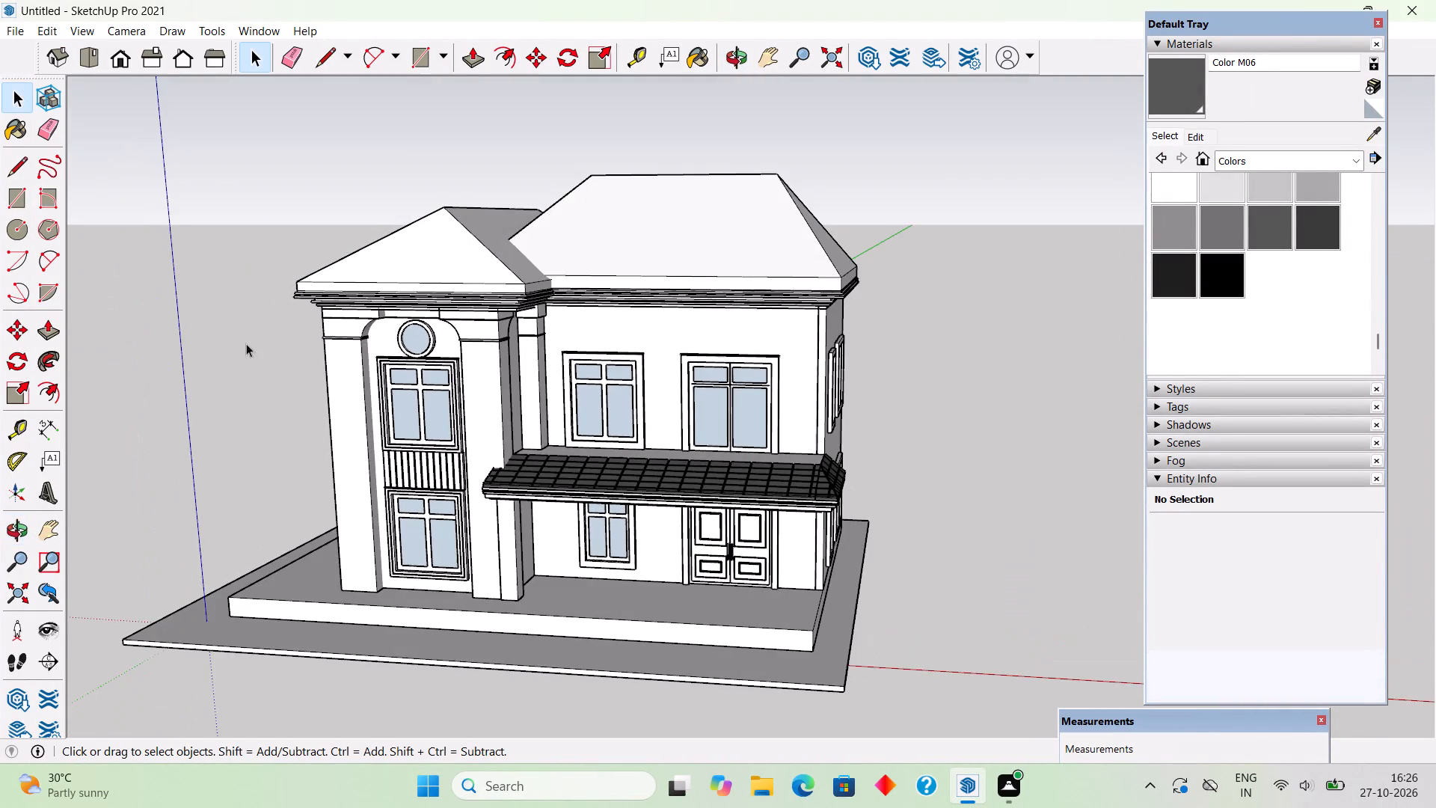
{"action": "scroll", "coordinate": [222, 291], "scroll_direction": "up", "scroll_amount": 3}
{"action": "middle_click_drag", "start_coordinate": [263, 327], "coordinate": [381, 307]}
{"action": "scroll", "coordinate": [381, 307], "scroll_direction": "up", "scroll_amount": 2}
{"action": "scroll", "coordinate": [384, 302], "scroll_direction": "down", "scroll_amount": 5}
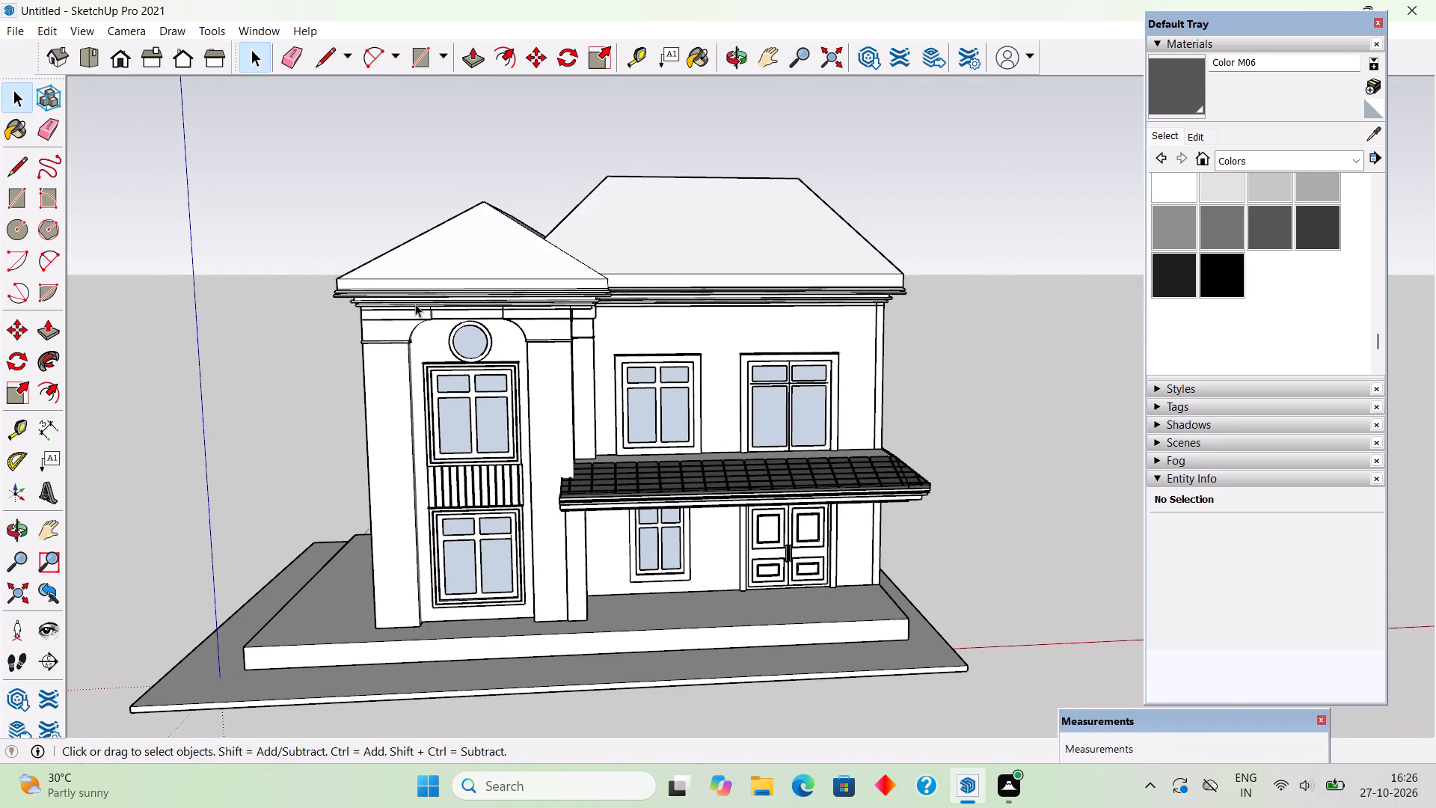
{"action": "scroll", "coordinate": [416, 304], "scroll_direction": "up", "scroll_amount": 3}
{"action": "scroll", "coordinate": [435, 327], "scroll_direction": "down", "scroll_amount": 6}
{"action": "scroll", "coordinate": [462, 385], "scroll_direction": "up", "scroll_amount": 5}
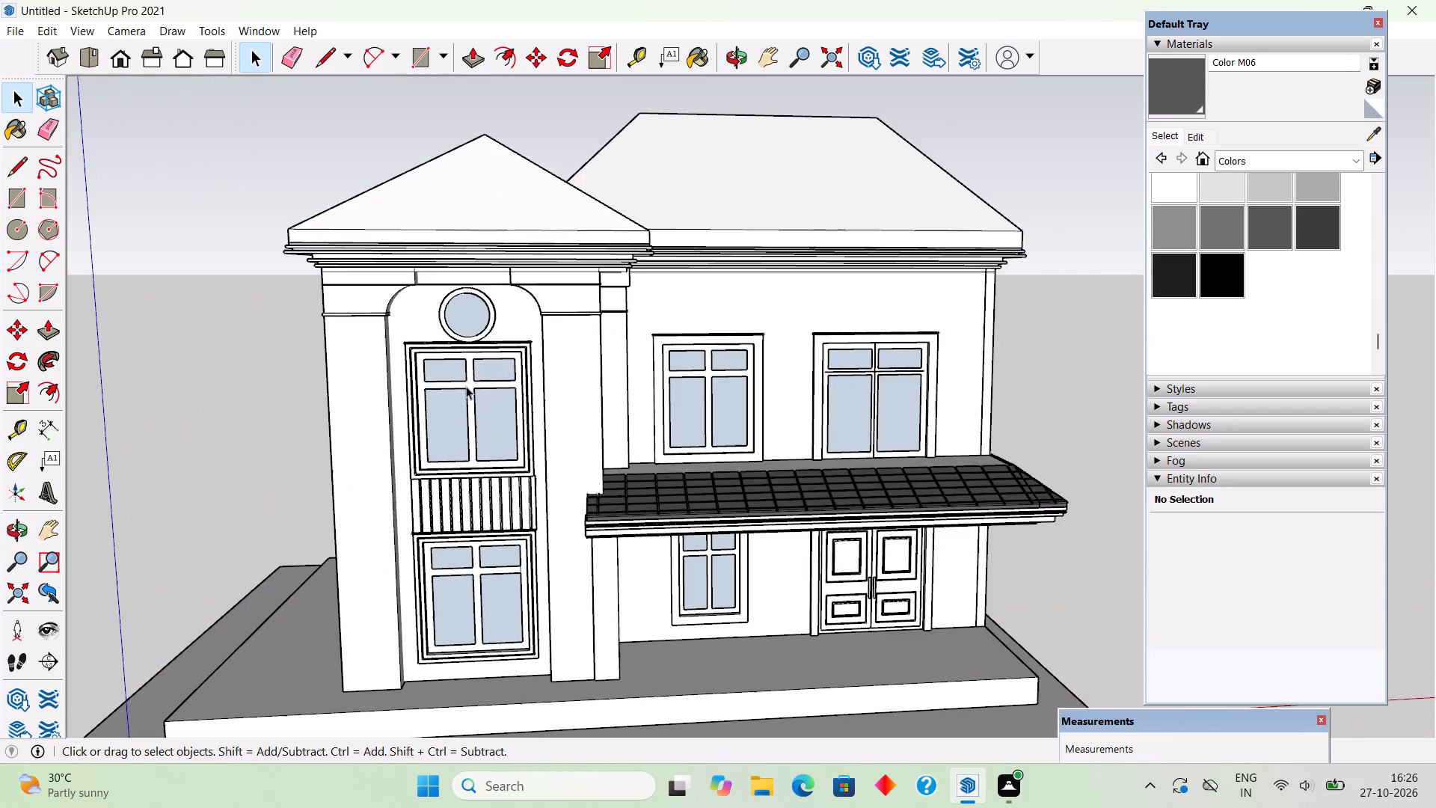
{"action": "scroll", "coordinate": [466, 386], "scroll_direction": "down", "scroll_amount": 3}
{"action": "middle_click_drag", "start_coordinate": [647, 441], "coordinate": [521, 478]}
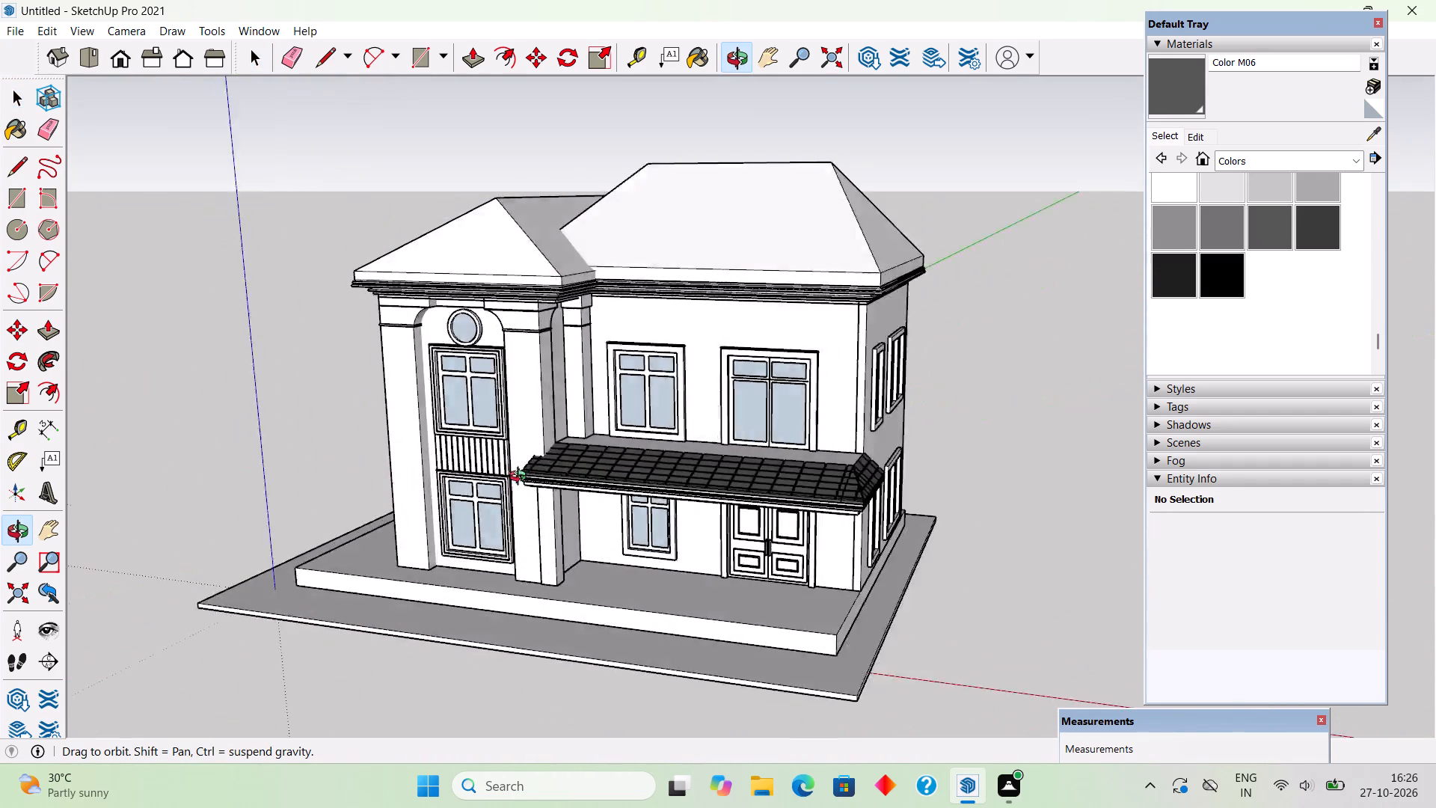
{"action": "middle_click_drag", "start_coordinate": [521, 478], "coordinate": [663, 425]}
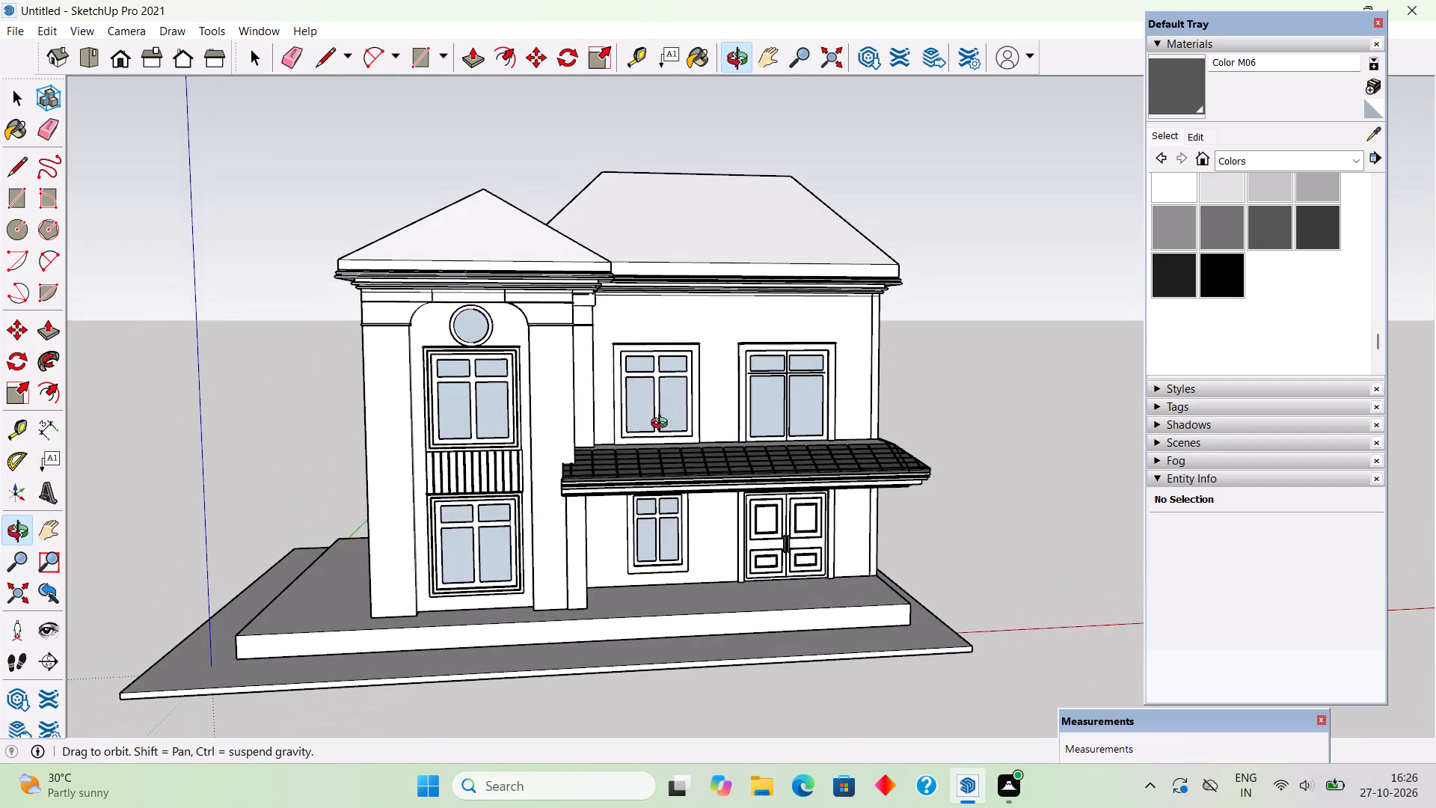
{"action": "middle_click_drag", "start_coordinate": [663, 425], "coordinate": [607, 574]}
Isolate the main wing's hipped roof group by hiding every other entity in the model.
{"action": "left_click", "coordinate": [657, 238]}
{"action": "right_click", "coordinate": [657, 238]}
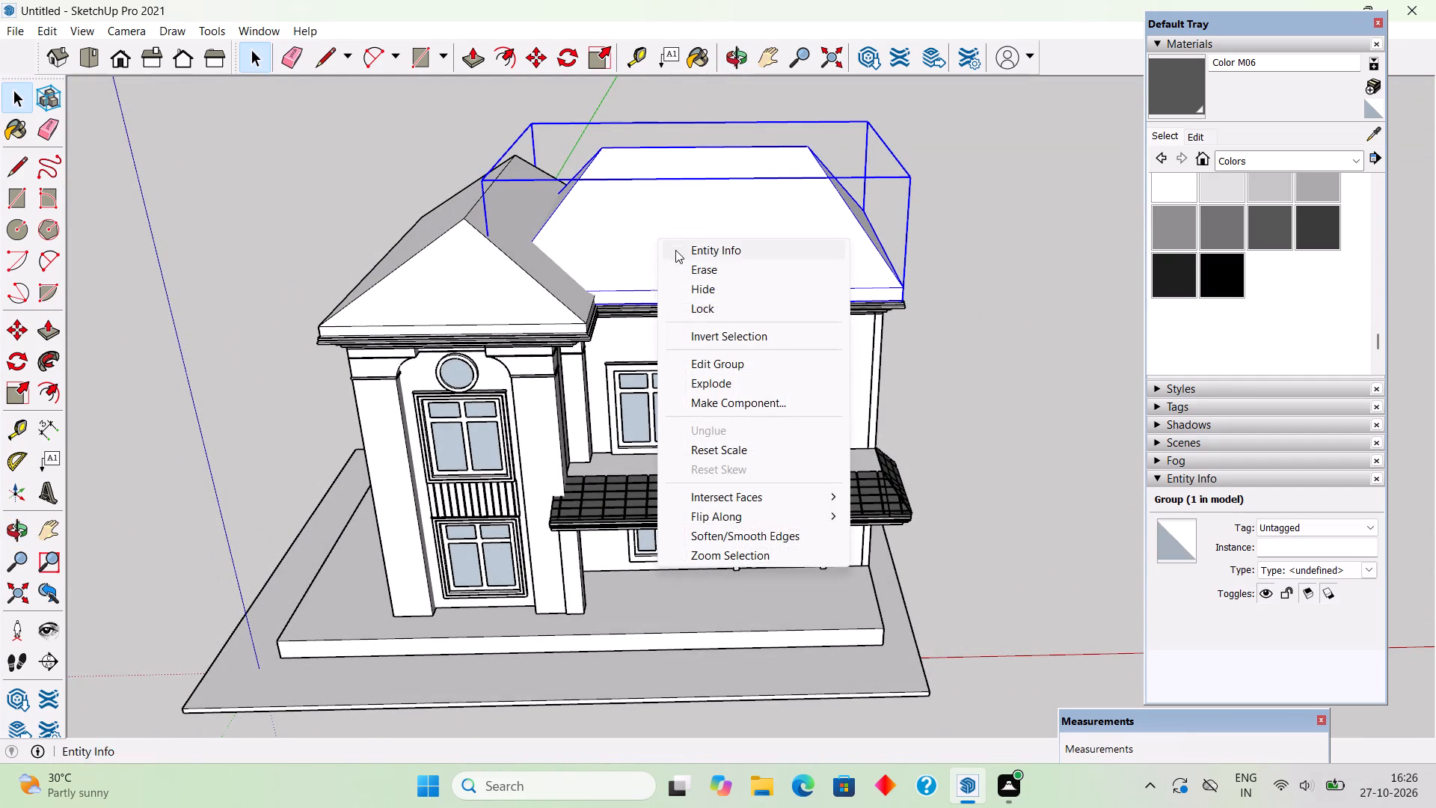
{"action": "left_click", "coordinate": [711, 334]}
{"action": "right_click", "coordinate": [710, 370]}
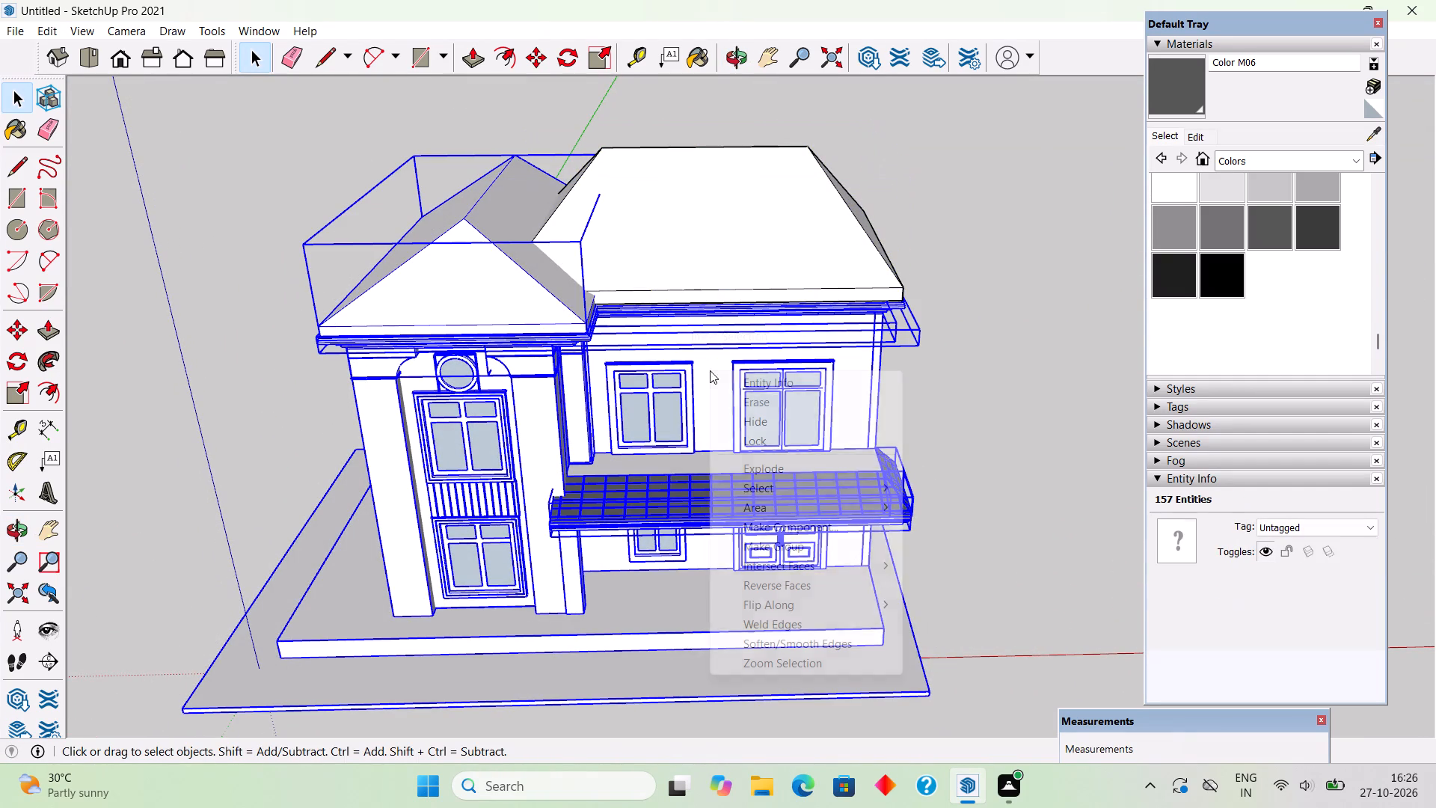
{"action": "left_click", "coordinate": [746, 420]}
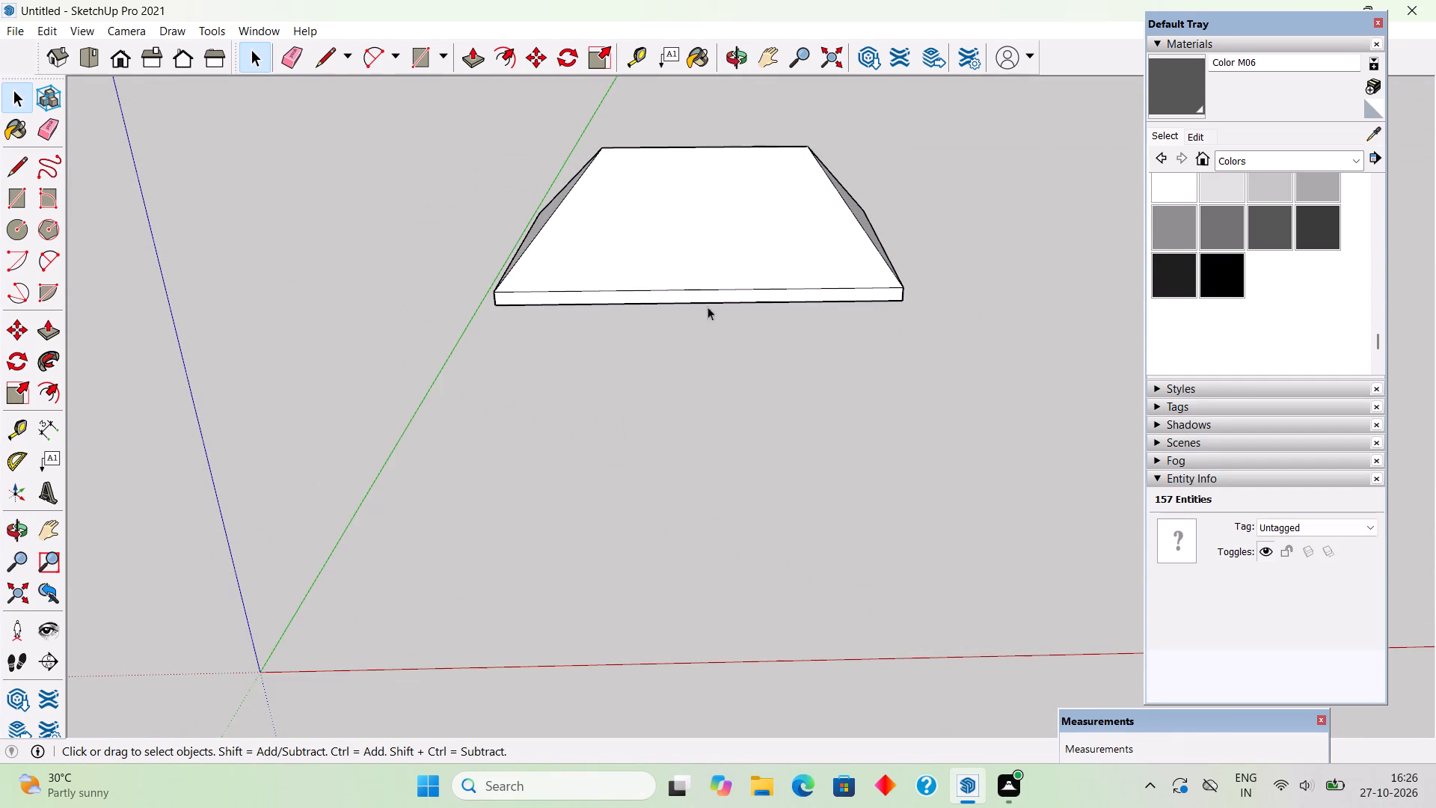
Inside the main roof group, place a guide 2' down the front slope parallel to the ridge and a second guide 1.5" beyond it.
{"action": "scroll", "coordinate": [688, 265], "scroll_direction": "up", "scroll_amount": 5}
{"action": "middle_click_drag", "start_coordinate": [693, 265], "coordinate": [876, 553]}
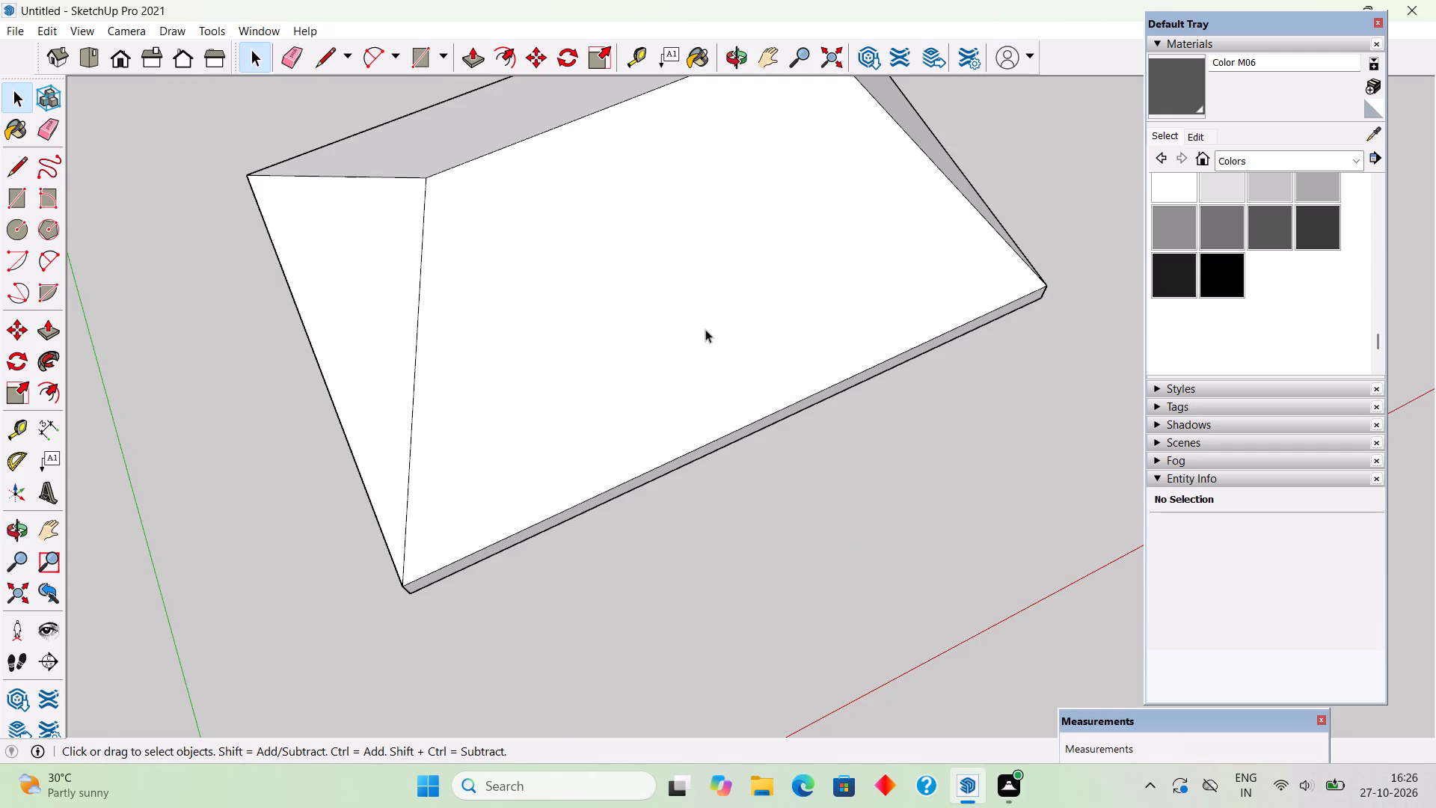
{"action": "triple_click", "coordinate": [705, 329]}
{"action": "scroll", "coordinate": [705, 329], "scroll_direction": "down", "scroll_amount": 5}
{"action": "middle_click_drag", "start_coordinate": [602, 259], "coordinate": [642, 268]}
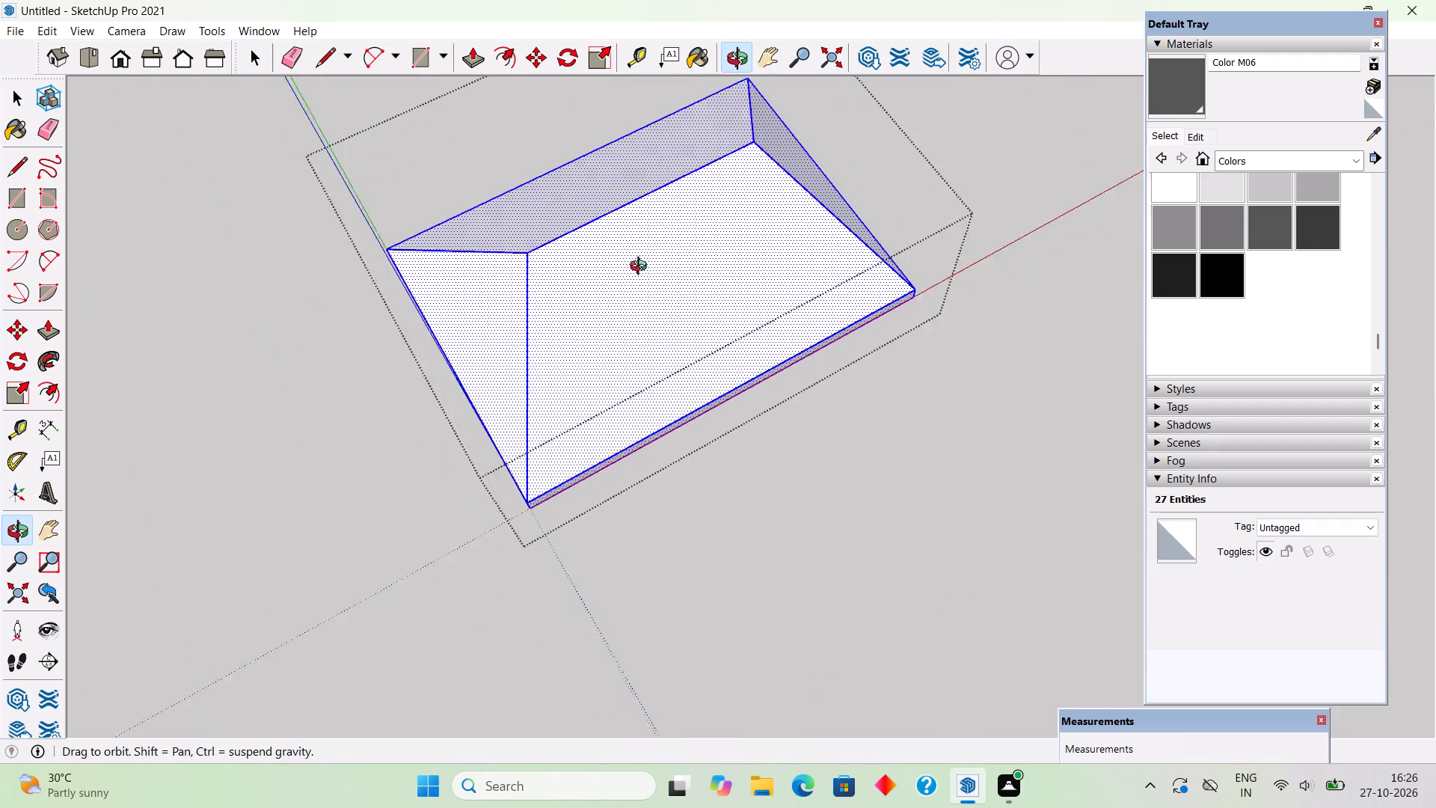
{"action": "middle_click_drag", "start_coordinate": [642, 268], "coordinate": [912, 144]}
{"action": "scroll", "coordinate": [705, 324], "scroll_direction": "up", "scroll_amount": 4}
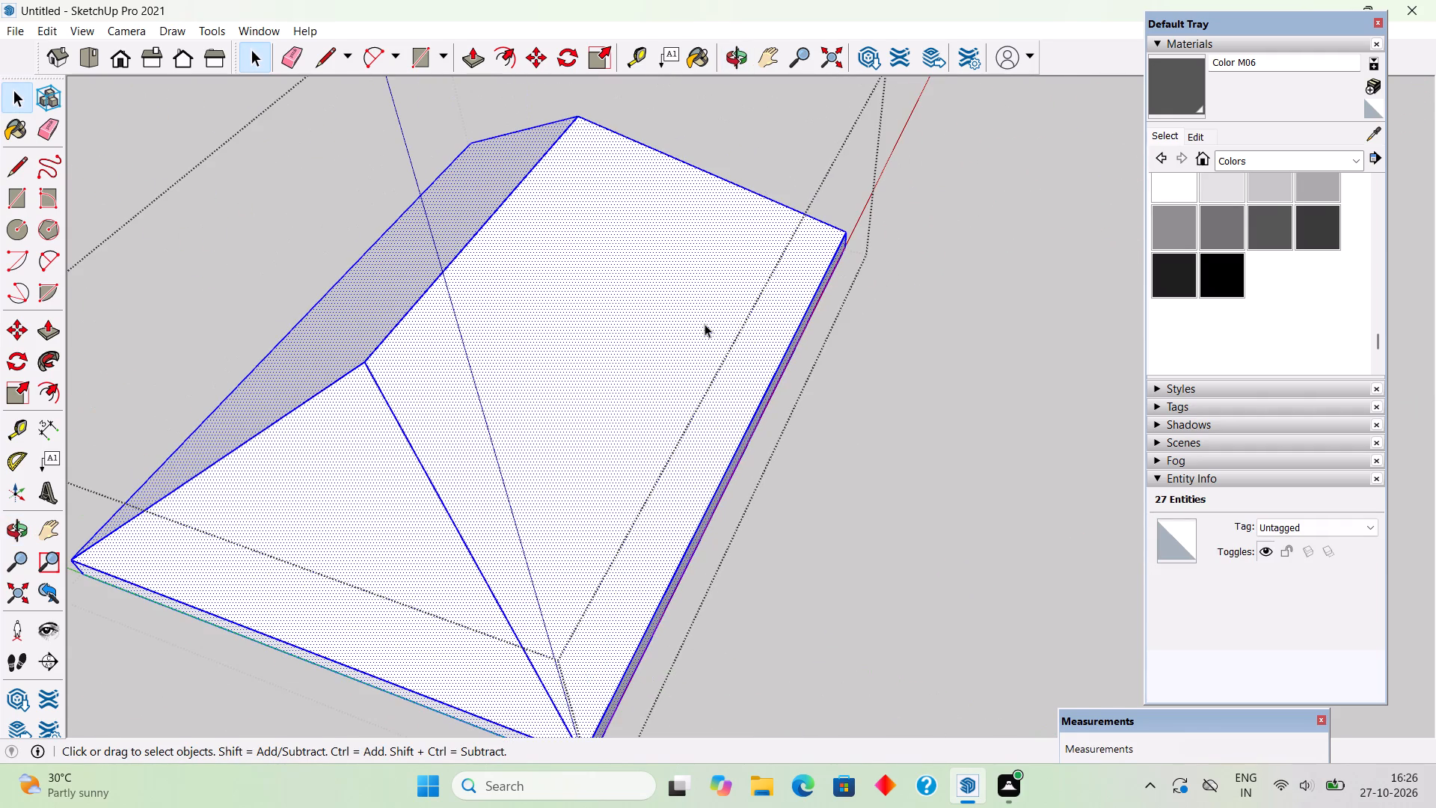
{"action": "key", "text": "t"}
{"action": "left_click", "coordinate": [473, 242]}
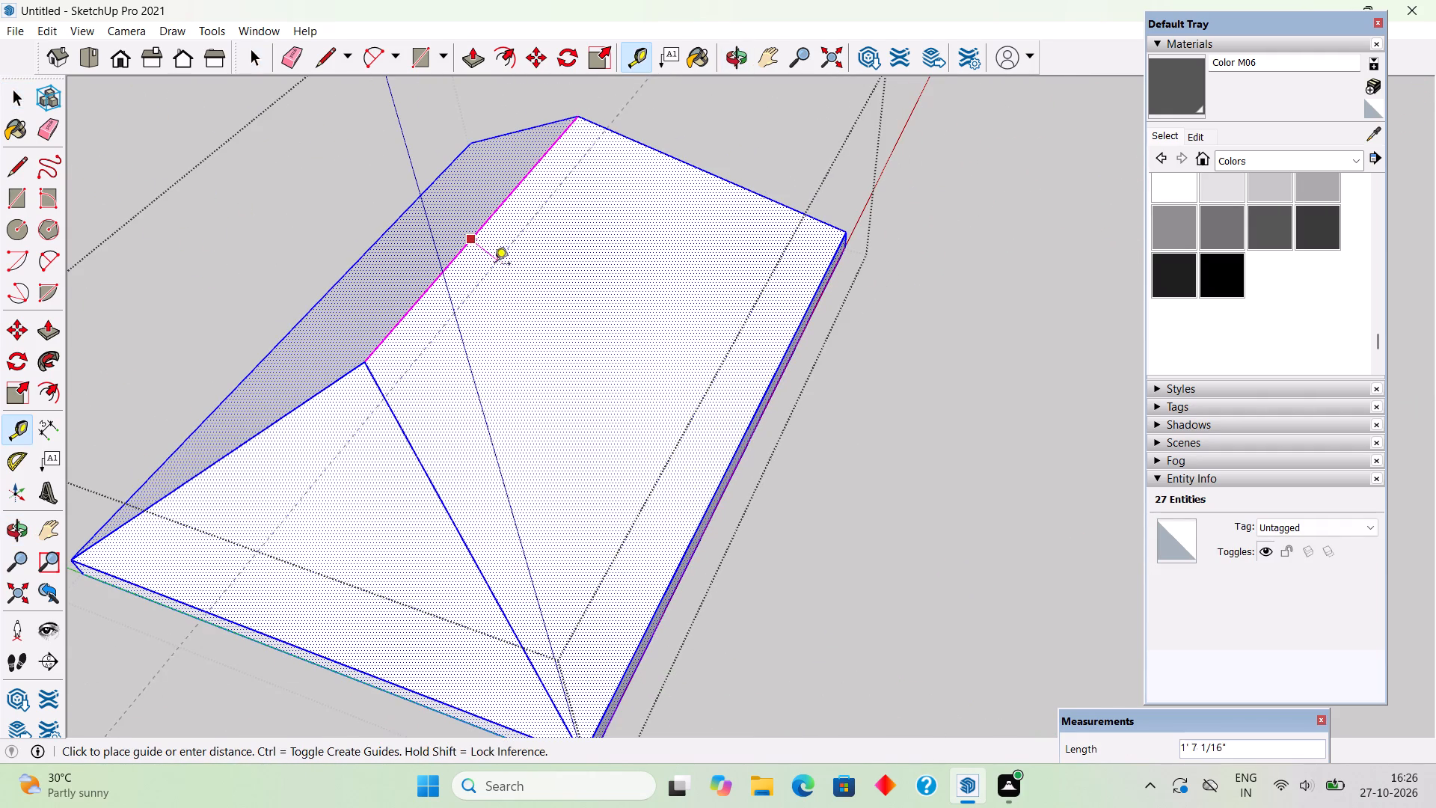
{"action": "type", "text": "2'"}
{"action": "key", "text": "Return"}
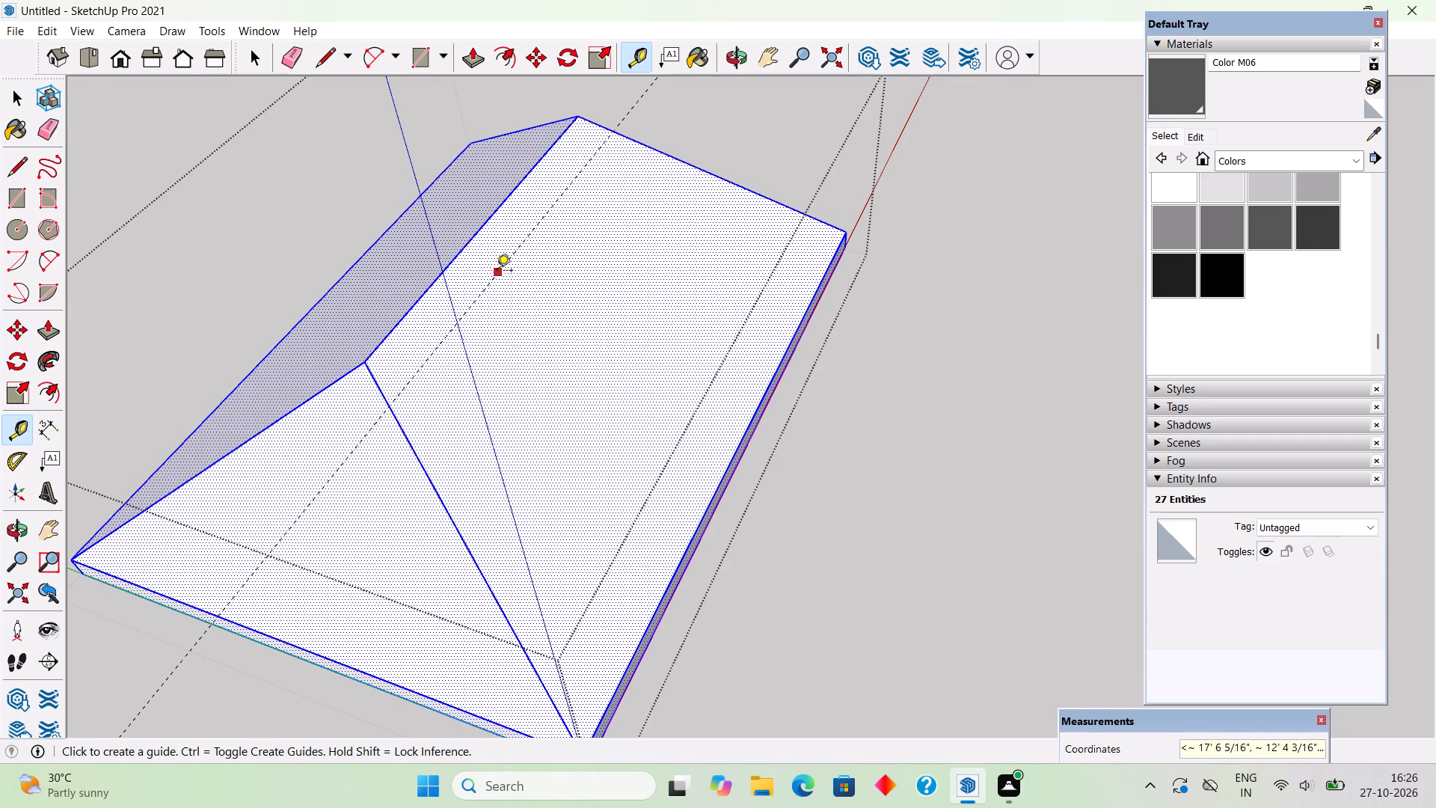
{"action": "left_click", "coordinate": [497, 272]}
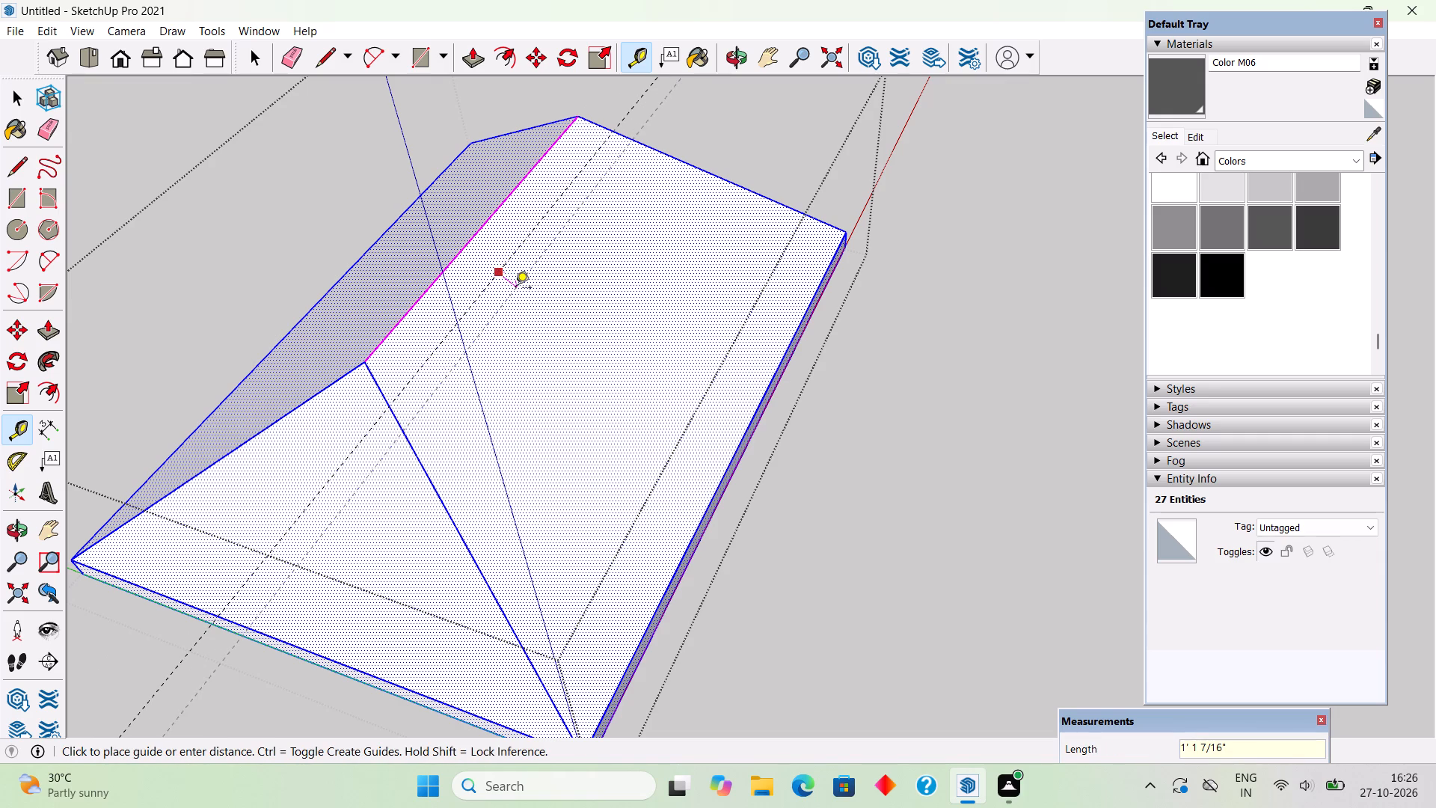
{"action": "type", "text": "1.5\""}
{"action": "key", "text": "Return"}
{"action": "key", "text": "space"}
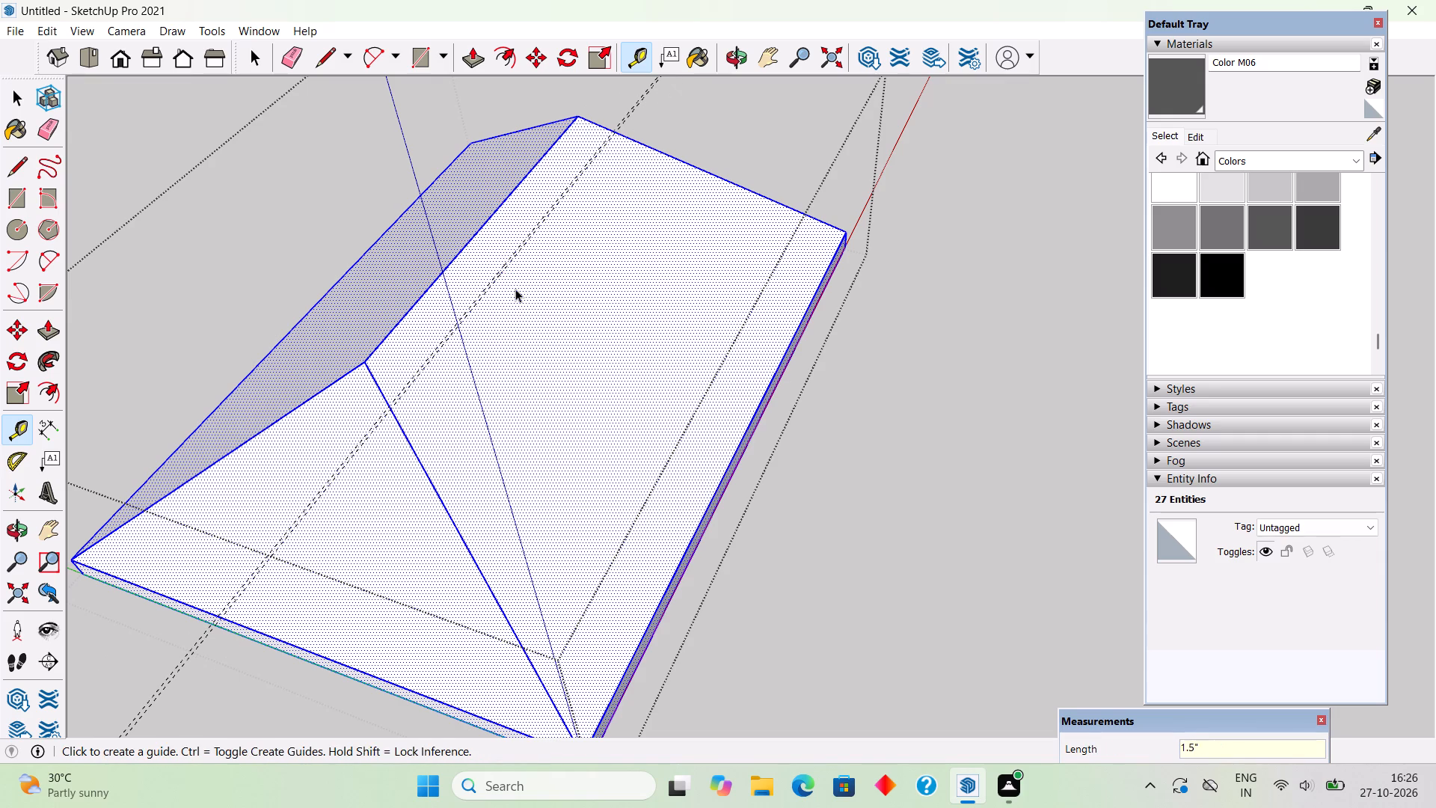
Copy the pair of guides 2' down the front slope, perpendicular to the ridge, and repeat it as an array of 15 copies.
{"action": "scroll", "coordinate": [515, 289], "scroll_direction": "up", "scroll_amount": 11}
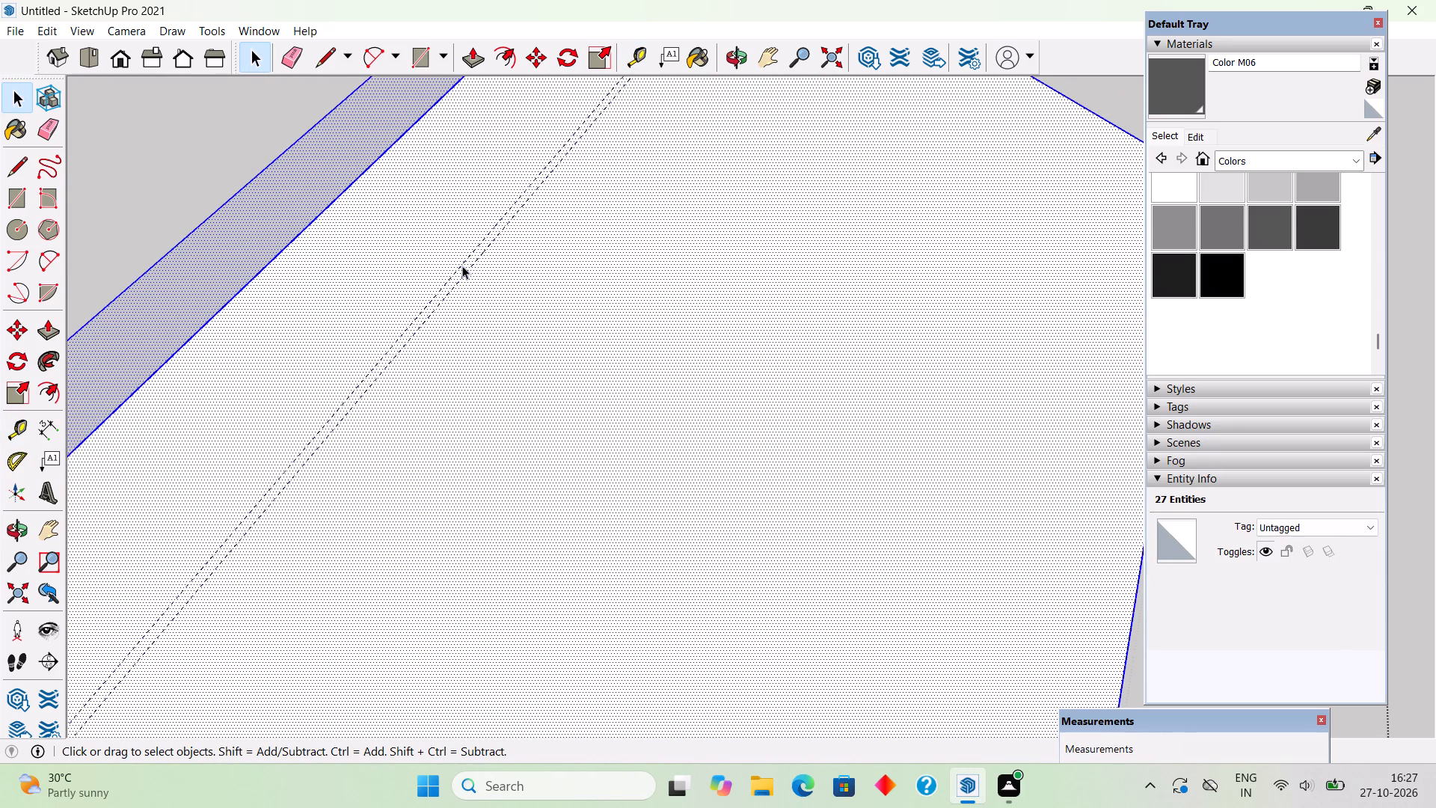
{"action": "left_click", "coordinate": [462, 266]}
{"action": "left_click", "coordinate": [467, 271], "text": "ctrl"}
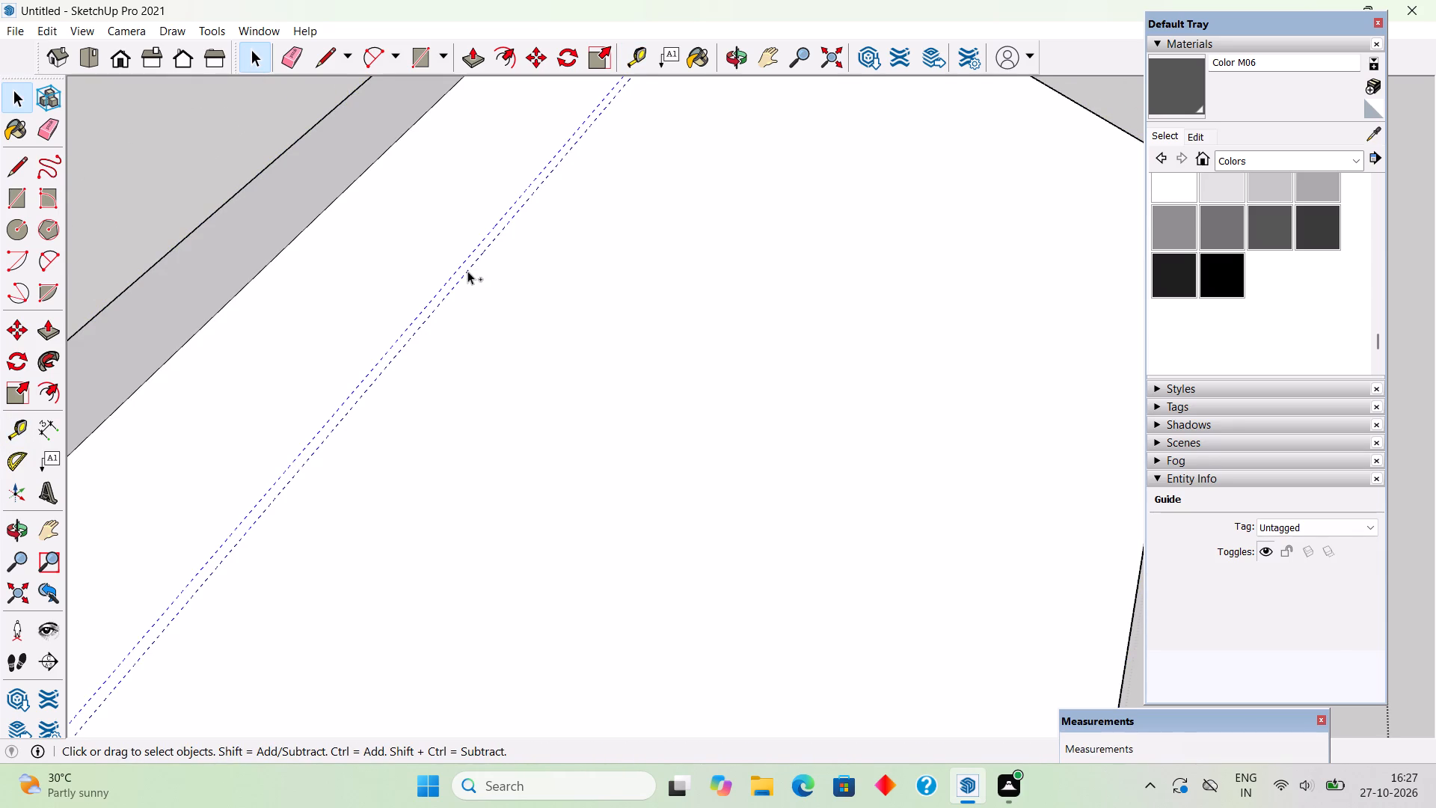
{"action": "key", "text": "m"}
{"action": "left_click", "coordinate": [467, 271]}
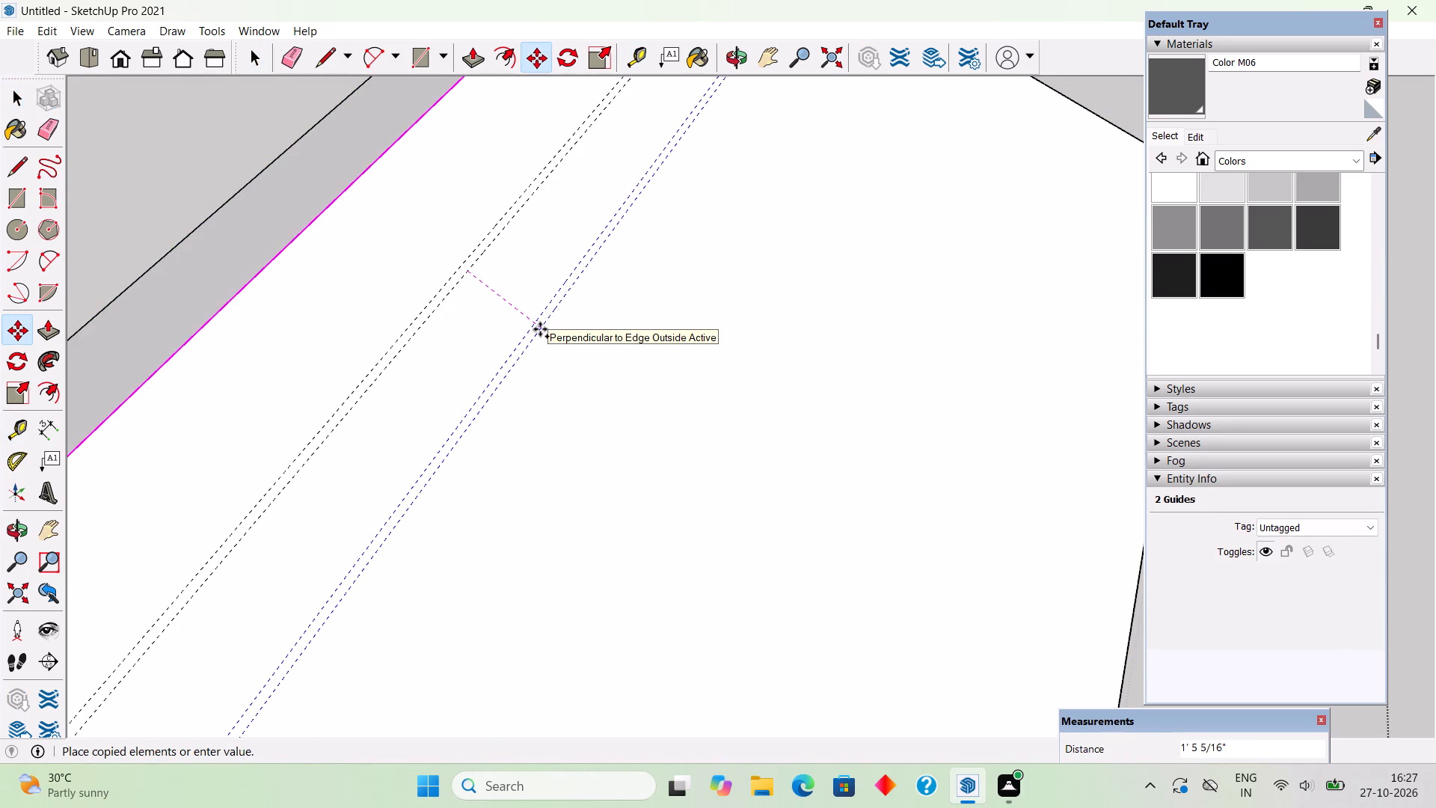
{"action": "type", "text": "2'"}
{"action": "key", "text": "Return"}
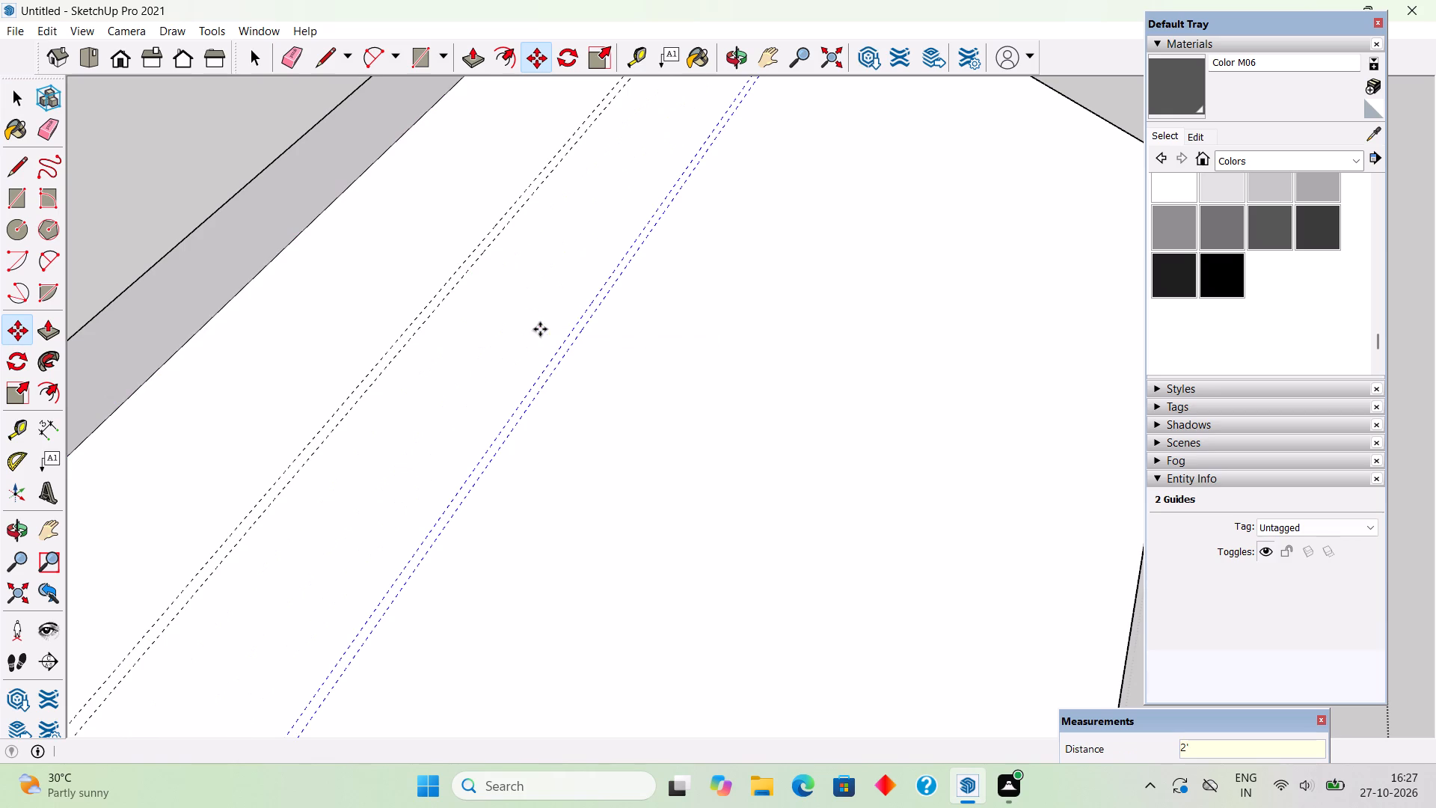
{"action": "key", "text": "x"}
{"action": "type", "text": "15"}
{"action": "key", "text": "Return"}
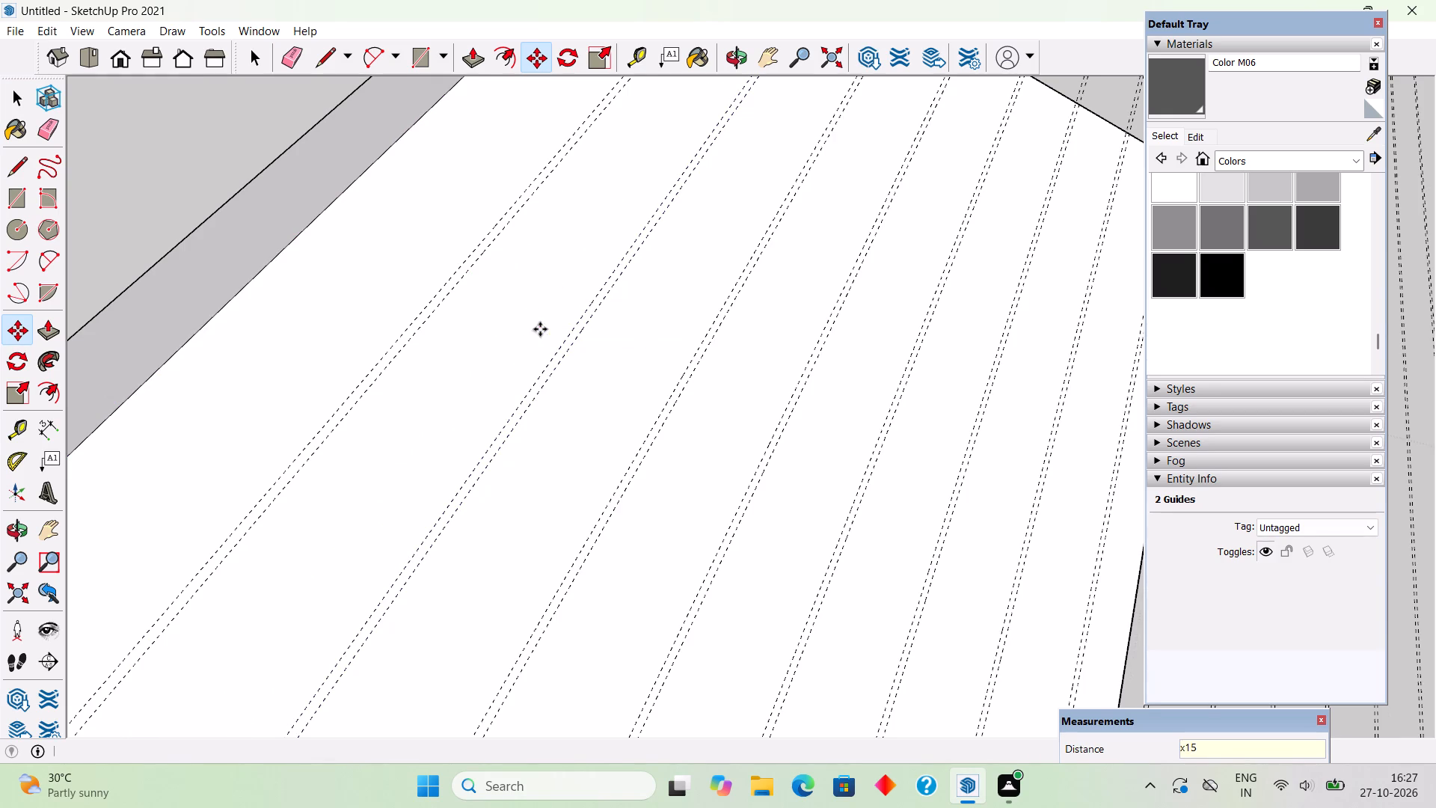
{"action": "key", "text": "space"}
Examine how the guide pairs cover the main roof's front slope from the front and above.
{"action": "scroll", "coordinate": [559, 254], "scroll_direction": "down", "scroll_amount": 4}
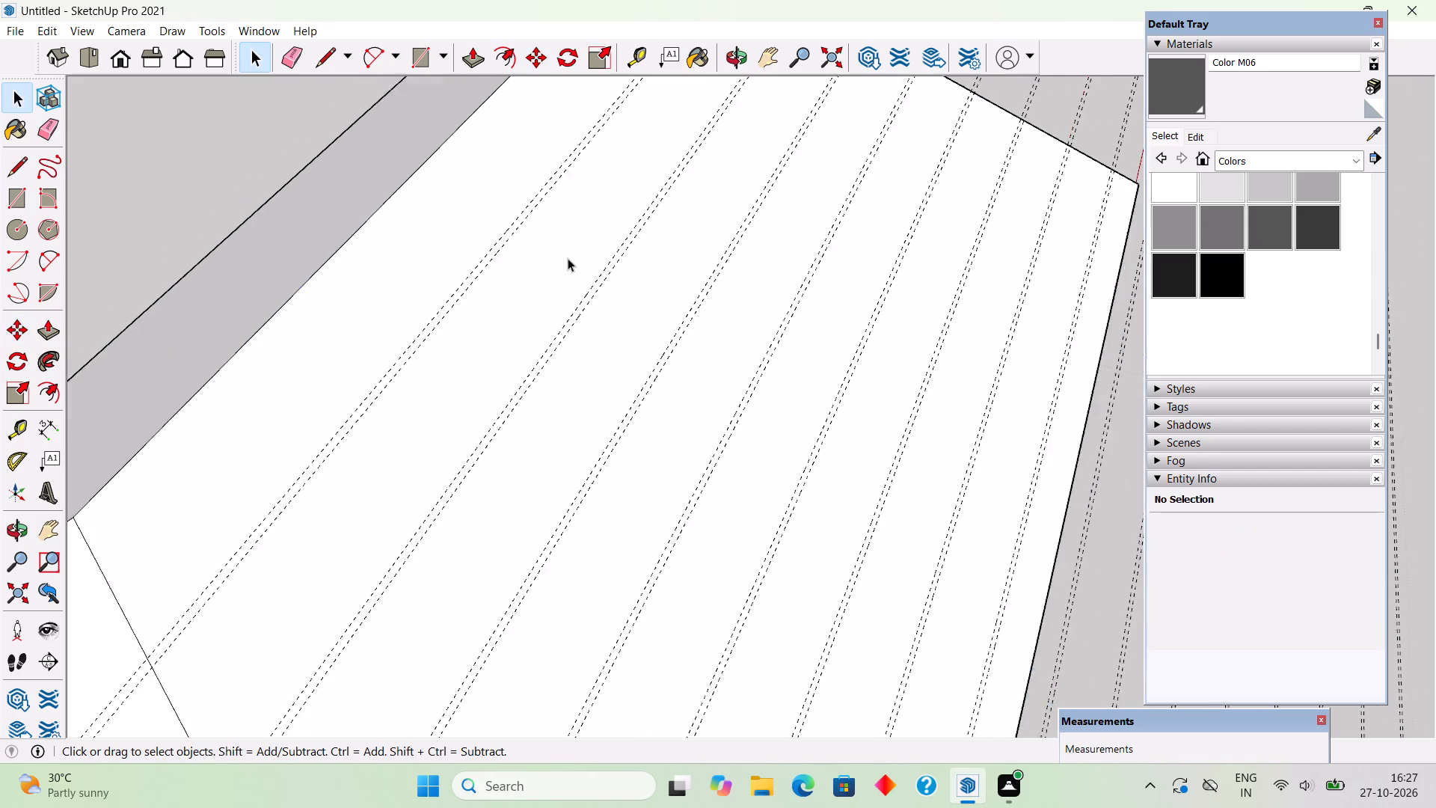
{"action": "scroll", "coordinate": [568, 258], "scroll_direction": "down", "scroll_amount": 2}
{"action": "scroll", "coordinate": [692, 468], "scroll_direction": "down", "scroll_amount": 8}
{"action": "middle_click_drag", "start_coordinate": [742, 450], "coordinate": [325, 357]}
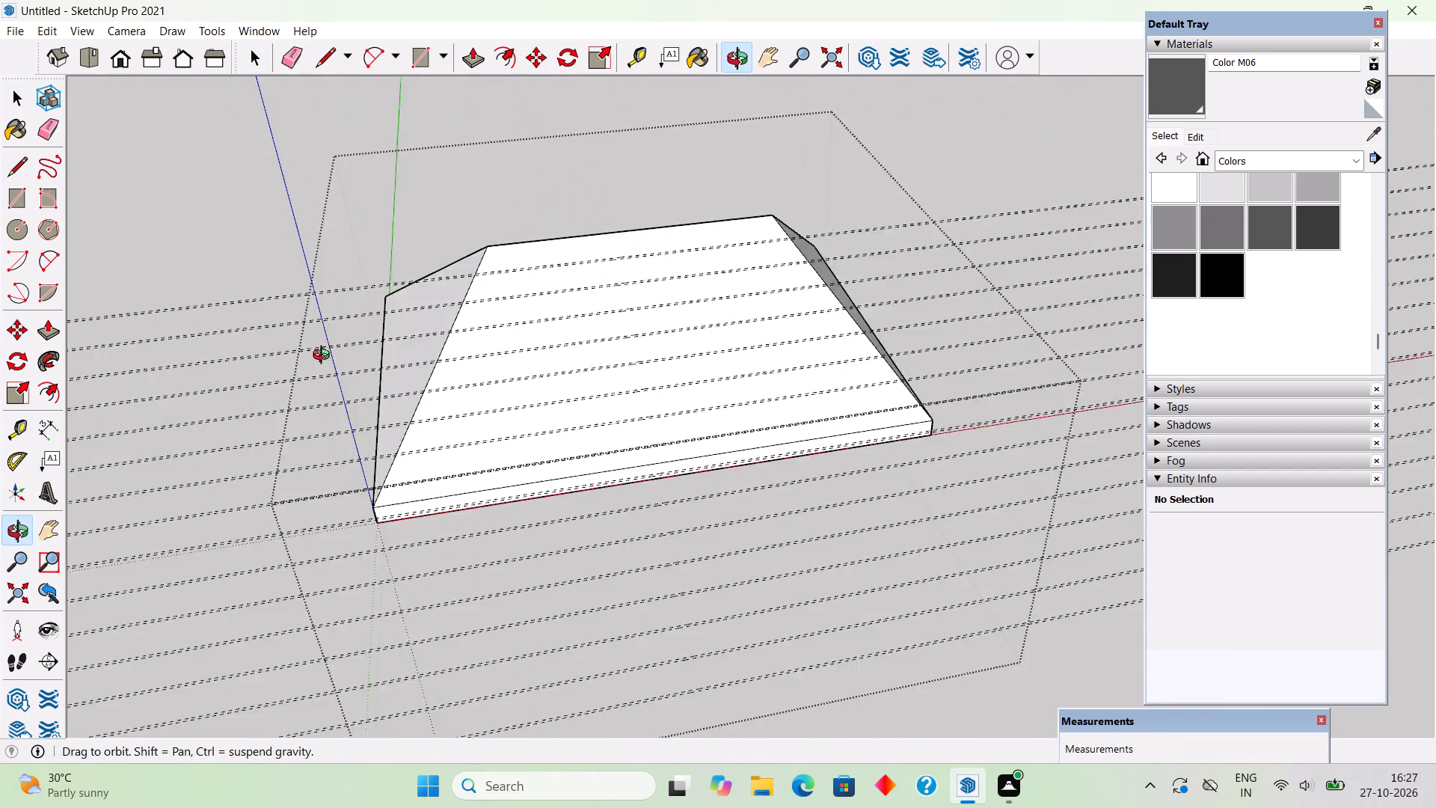
{"action": "middle_click_drag", "start_coordinate": [325, 357], "coordinate": [277, 358]}
{"action": "scroll", "coordinate": [277, 358], "scroll_direction": "up", "scroll_amount": 3}
{"action": "middle_click_drag", "start_coordinate": [427, 328], "coordinate": [409, 526]}
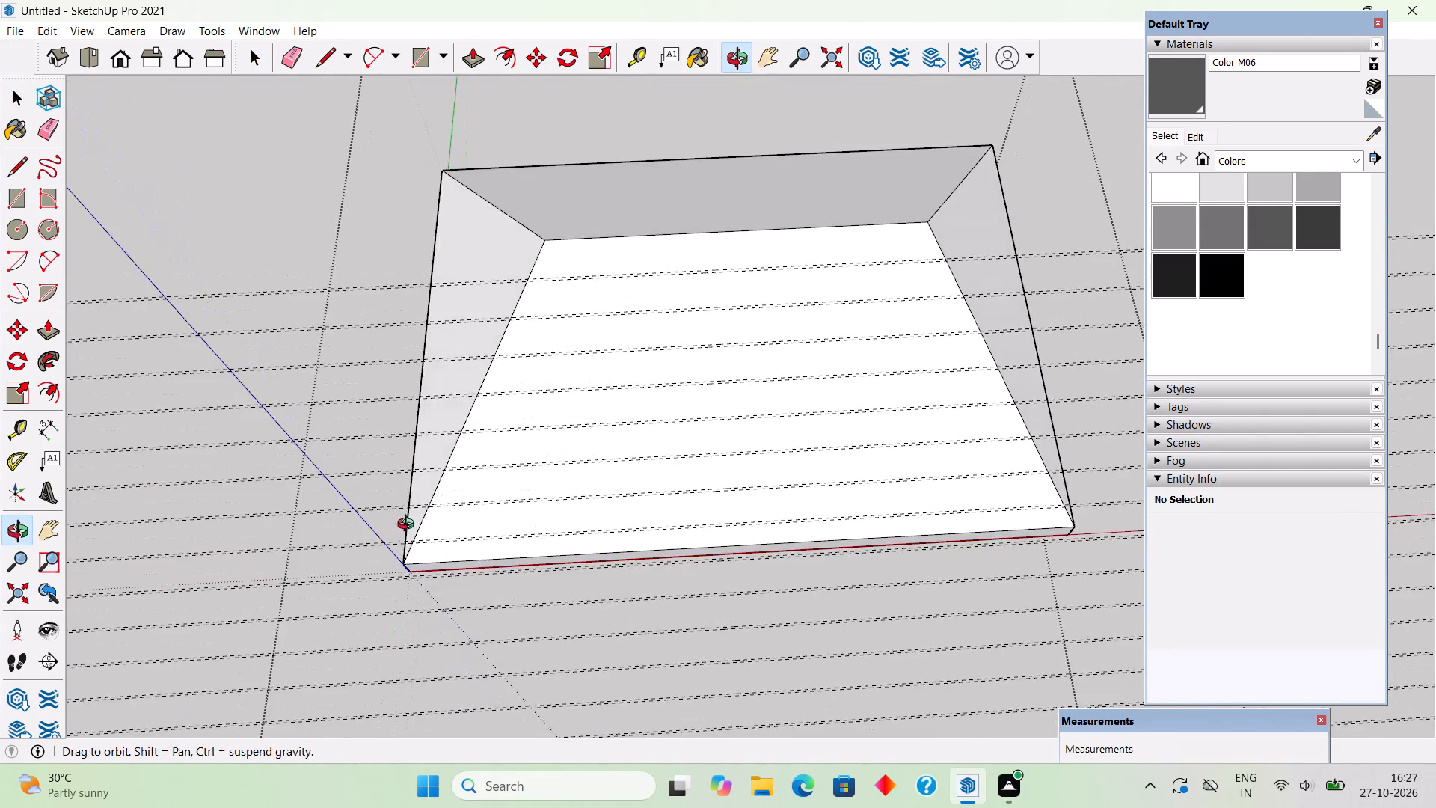
{"action": "middle_click_drag", "start_coordinate": [409, 526], "coordinate": [414, 528]}
{"action": "scroll", "coordinate": [480, 427], "scroll_direction": "up", "scroll_amount": 3}
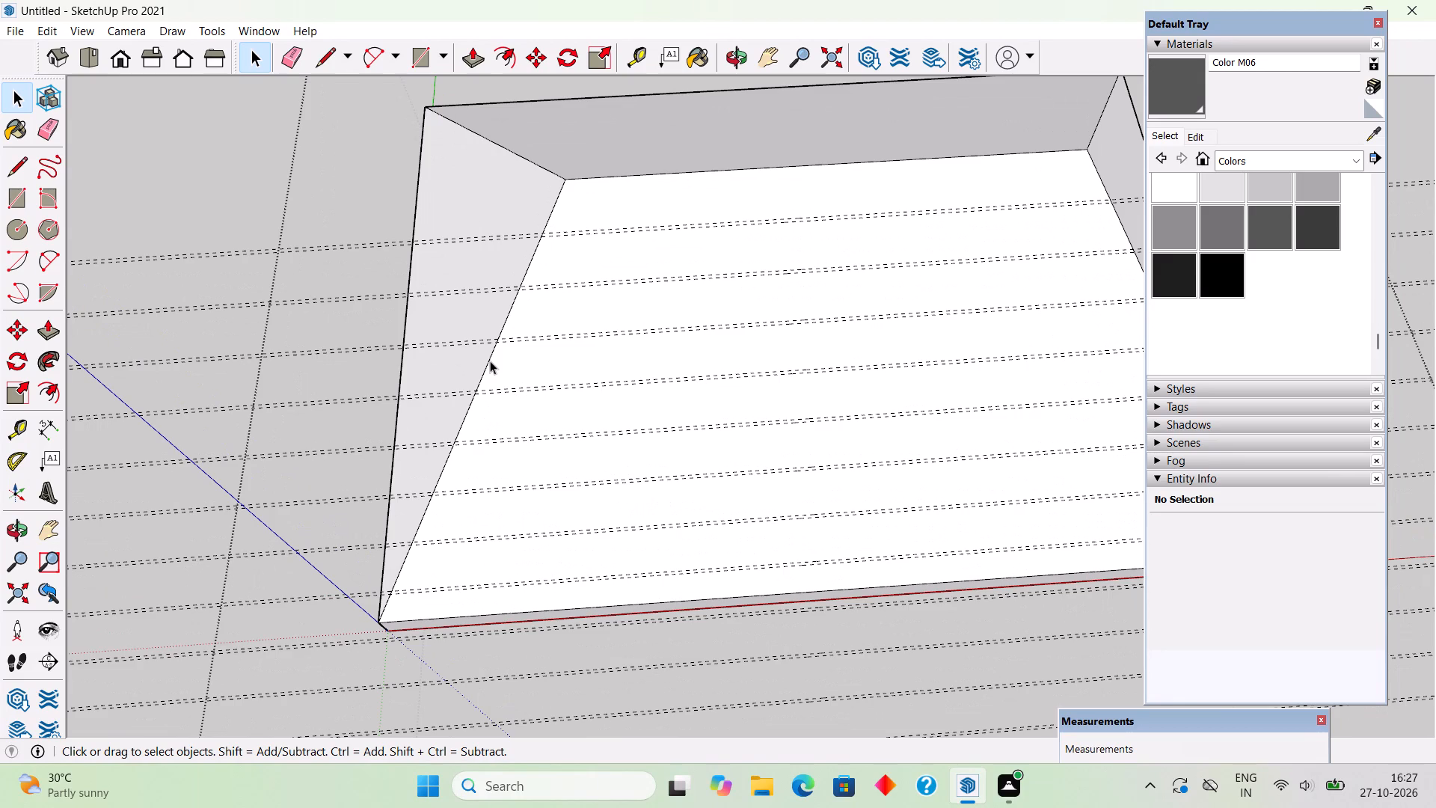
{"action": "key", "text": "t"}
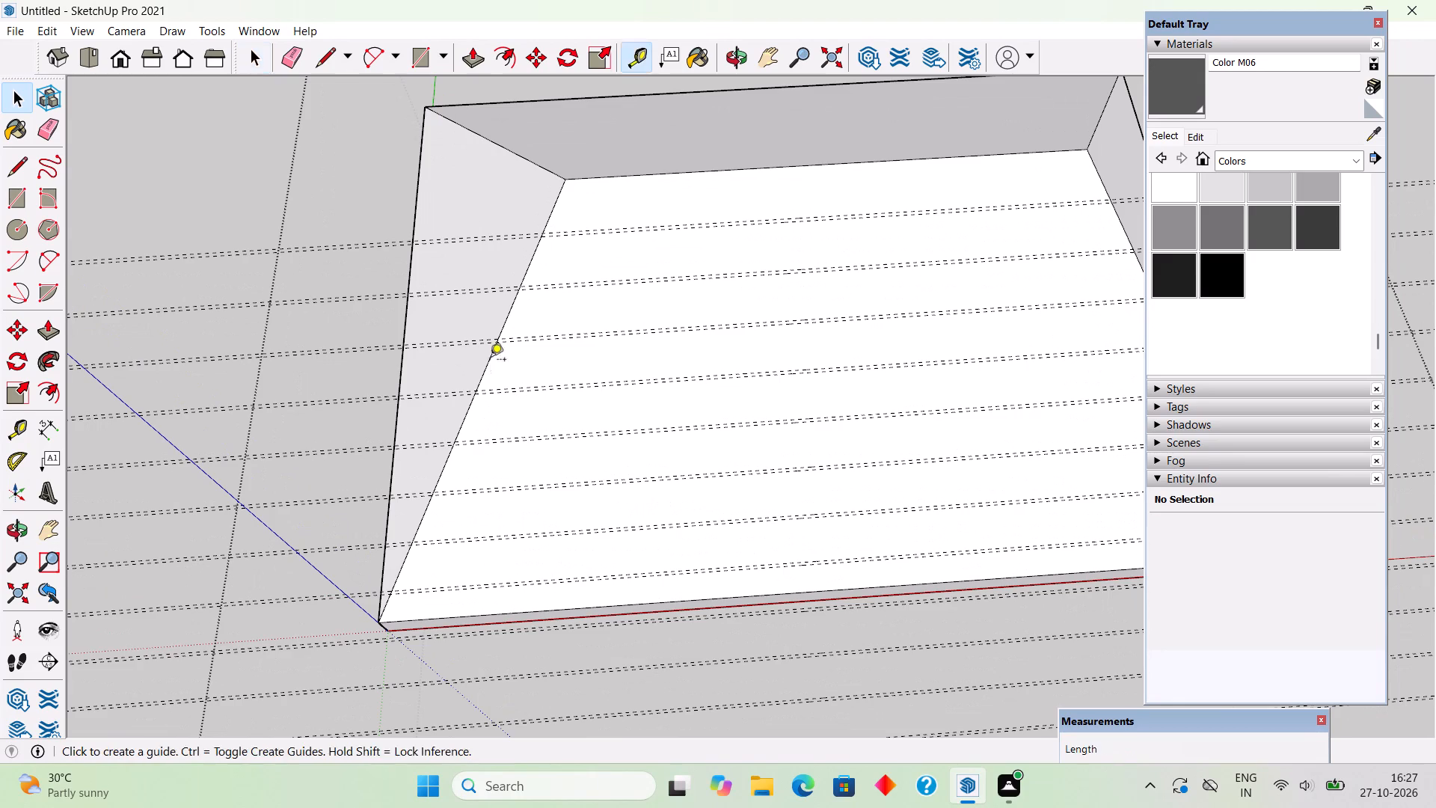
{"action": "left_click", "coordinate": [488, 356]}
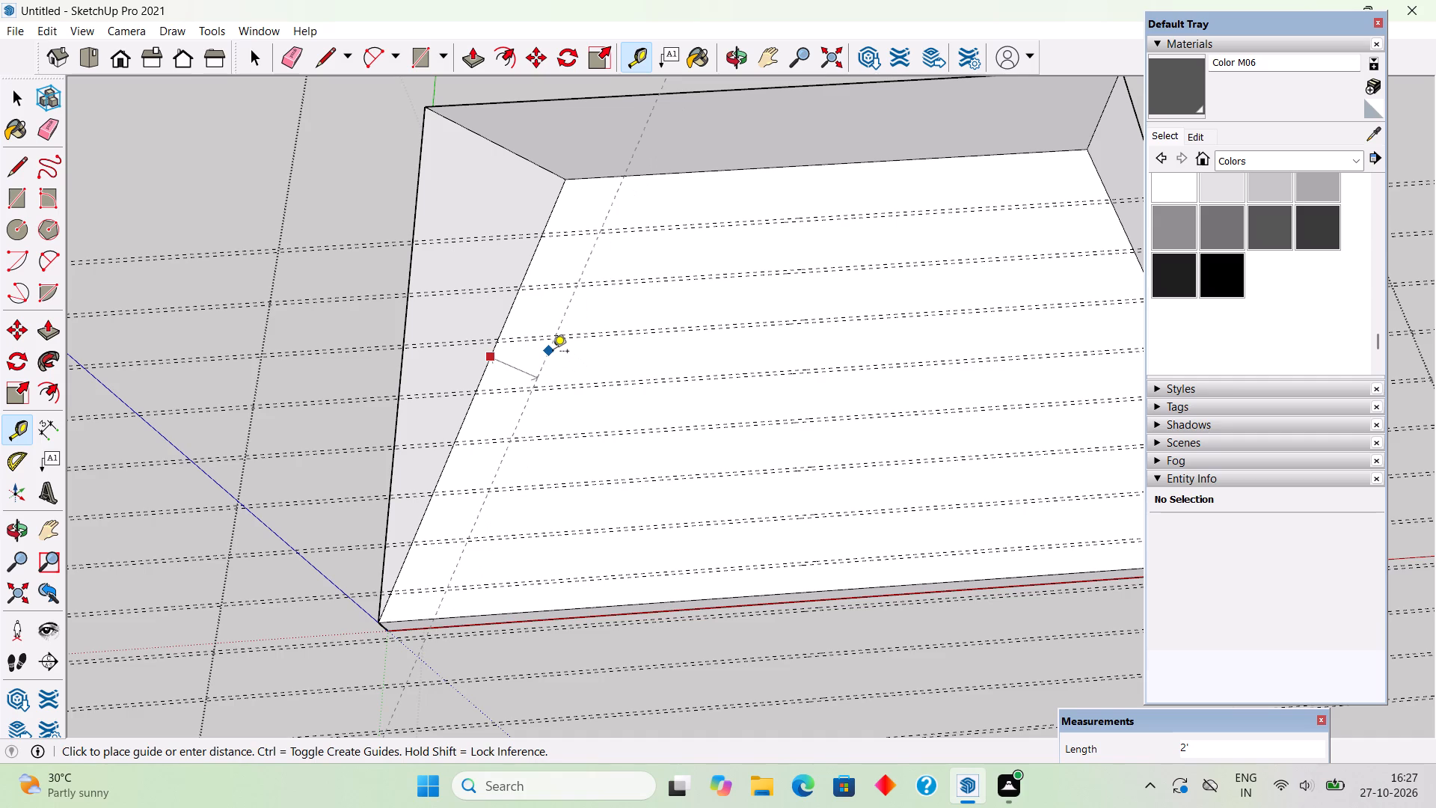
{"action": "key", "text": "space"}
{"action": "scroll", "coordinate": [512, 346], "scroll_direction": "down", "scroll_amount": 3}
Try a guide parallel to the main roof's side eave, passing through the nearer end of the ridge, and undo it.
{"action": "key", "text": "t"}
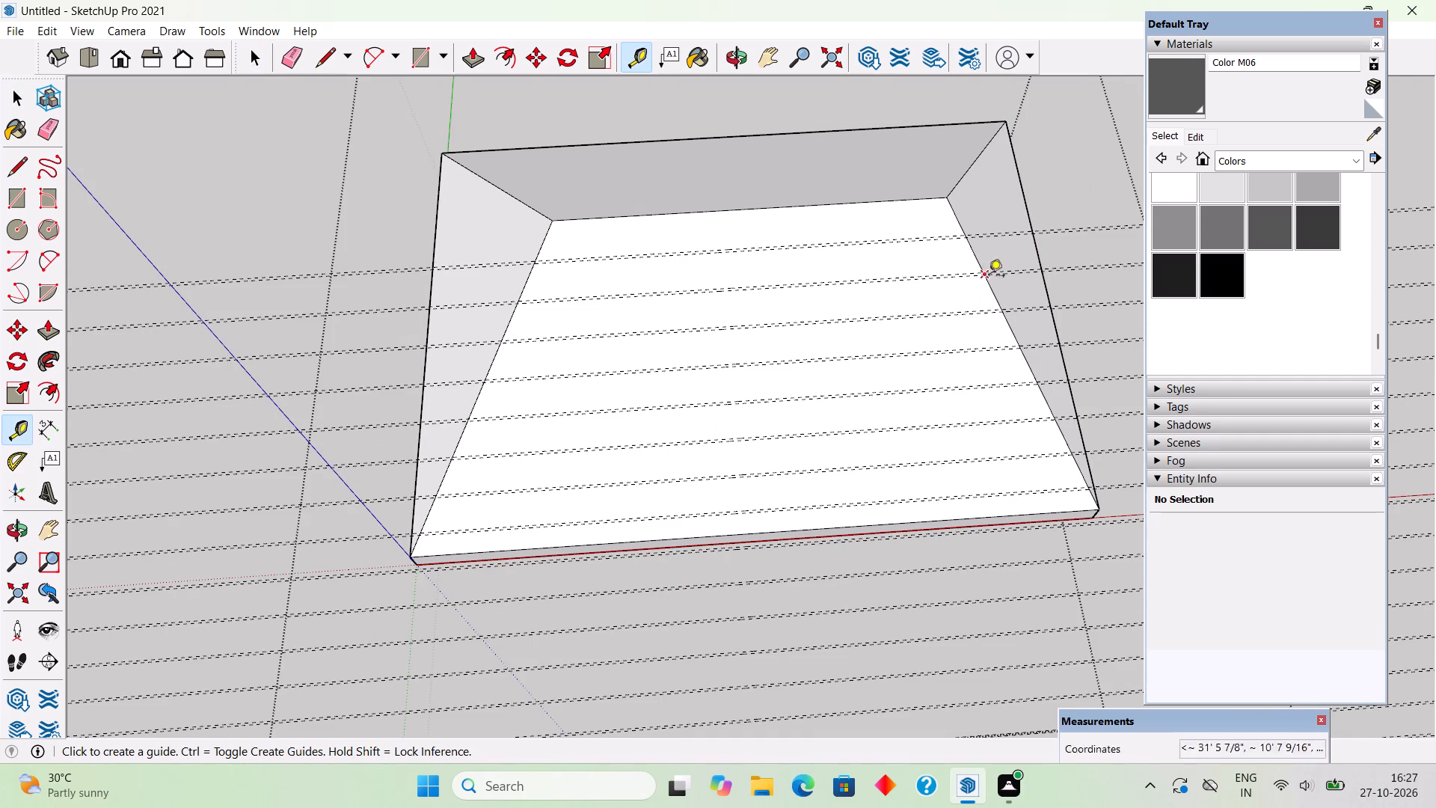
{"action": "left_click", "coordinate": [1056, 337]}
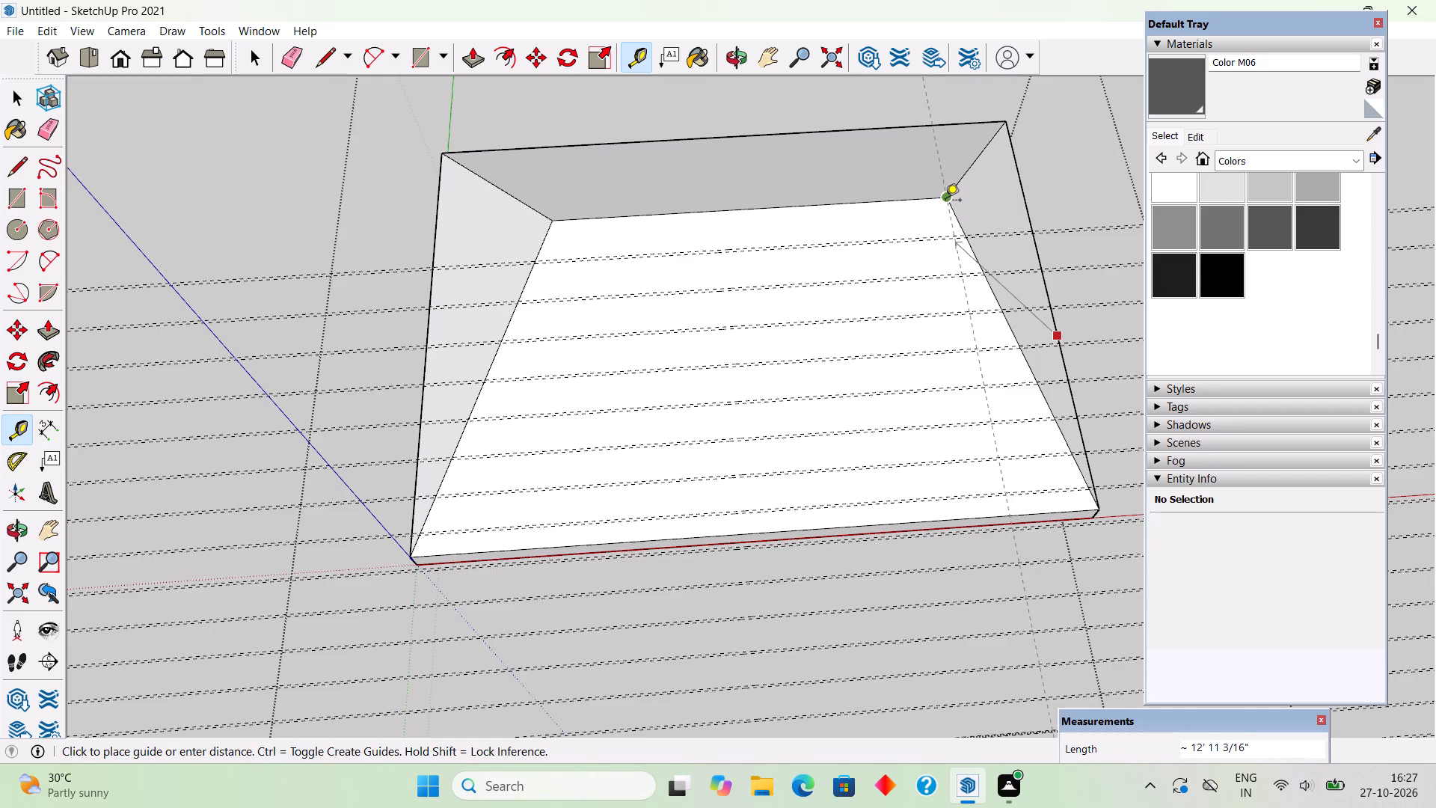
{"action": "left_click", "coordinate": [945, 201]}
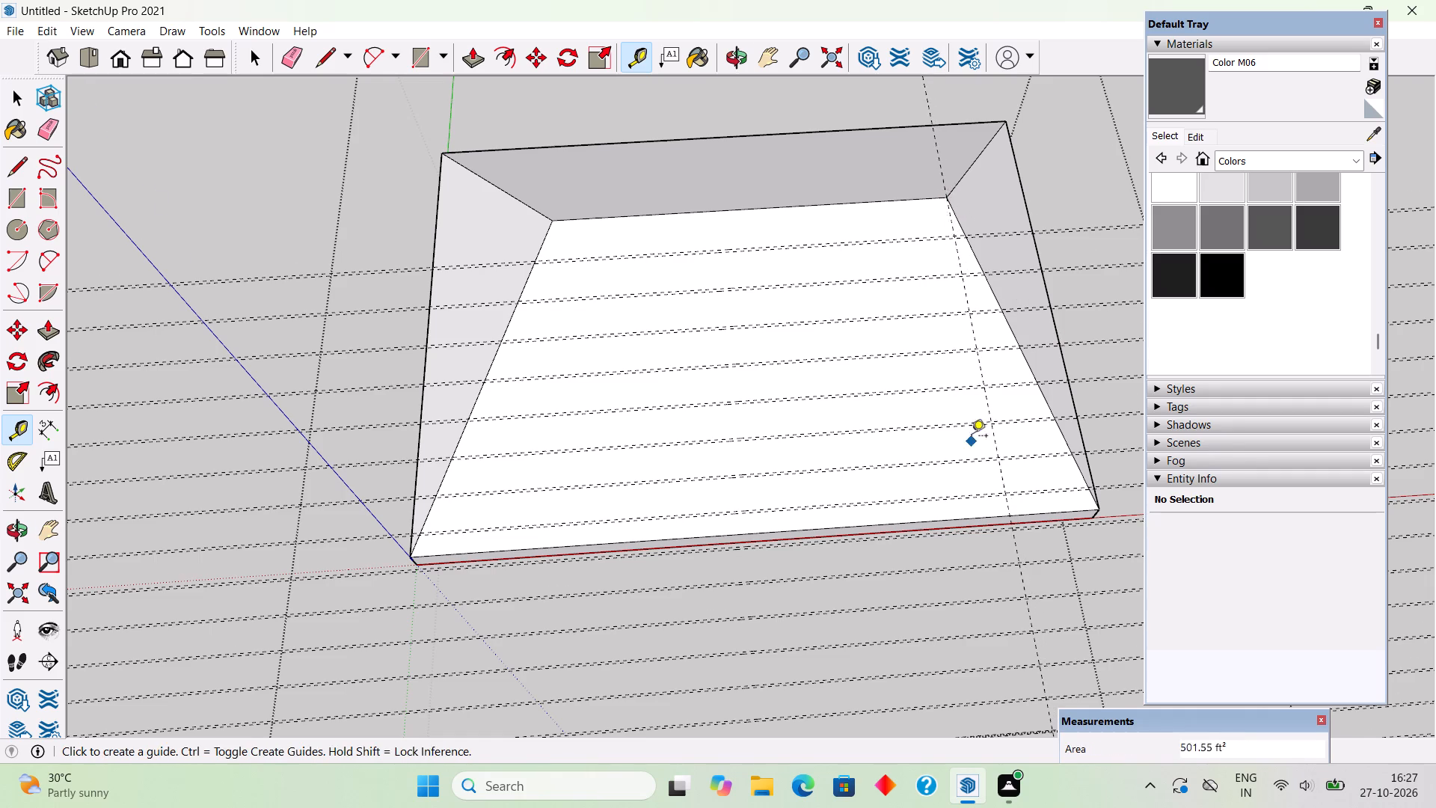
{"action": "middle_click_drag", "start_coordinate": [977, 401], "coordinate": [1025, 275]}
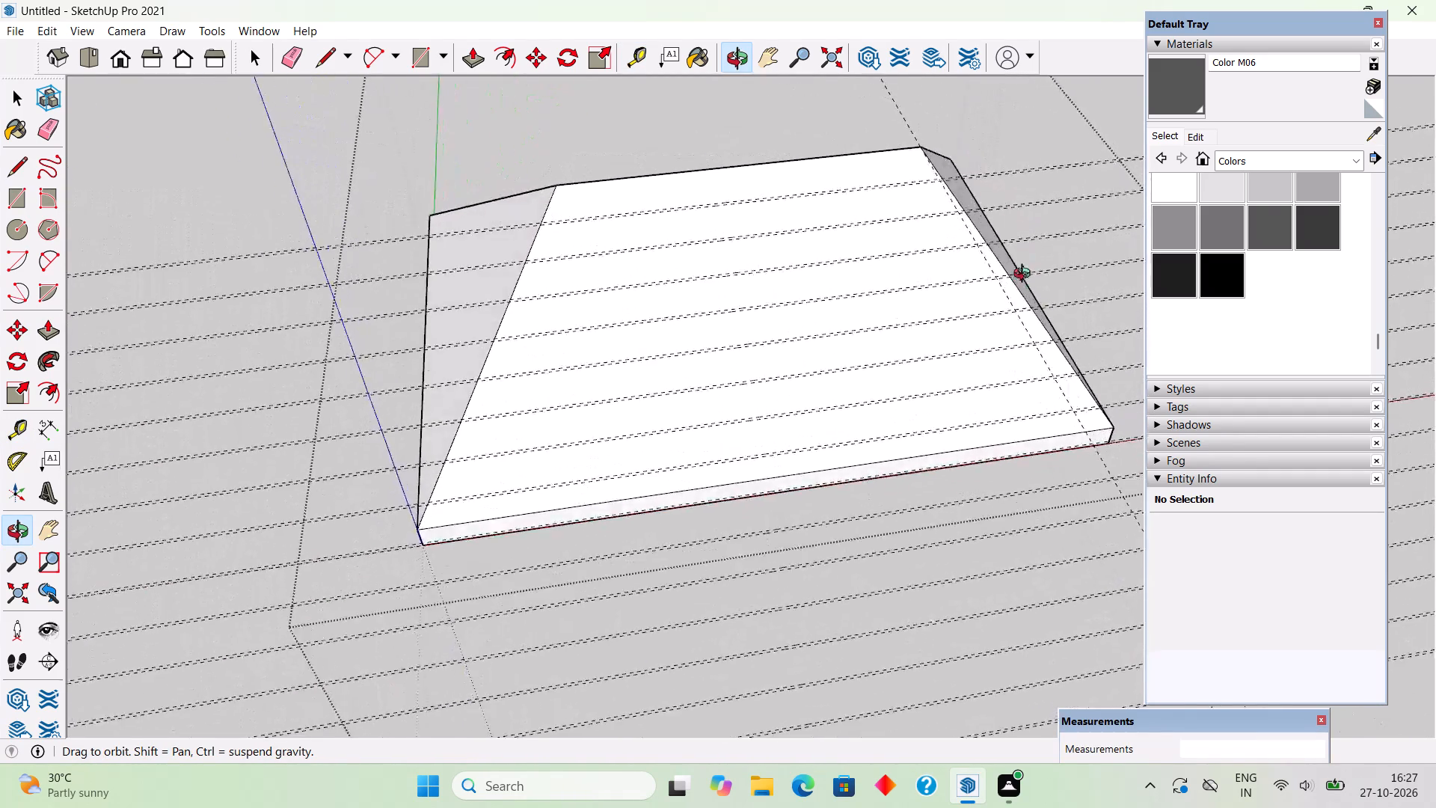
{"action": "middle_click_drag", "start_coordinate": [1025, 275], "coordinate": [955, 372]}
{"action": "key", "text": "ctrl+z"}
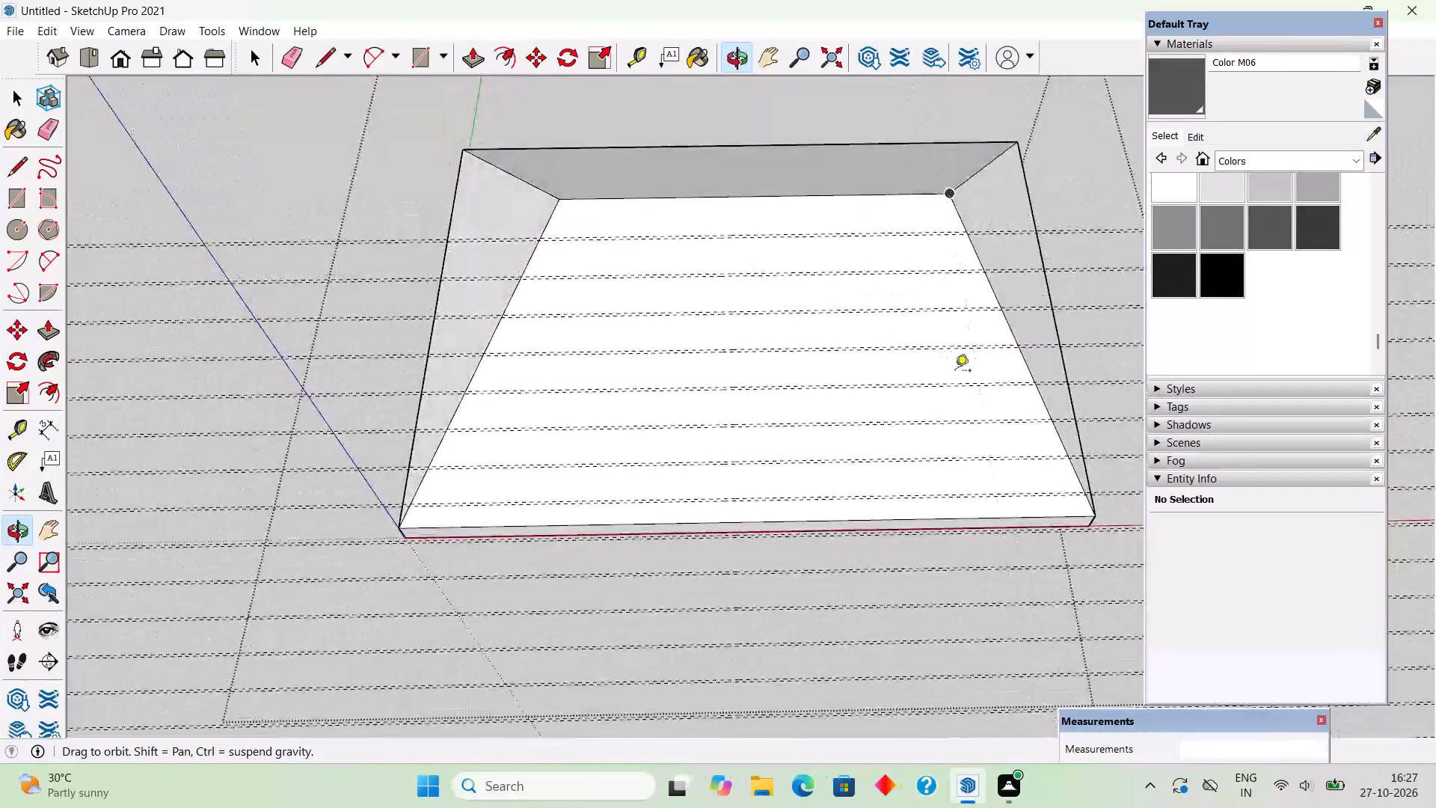
Draw a line about 17' 3.5" long down the front slope, from the ridge end nearer the origin square to the eave edge.
{"action": "key", "text": "space"}
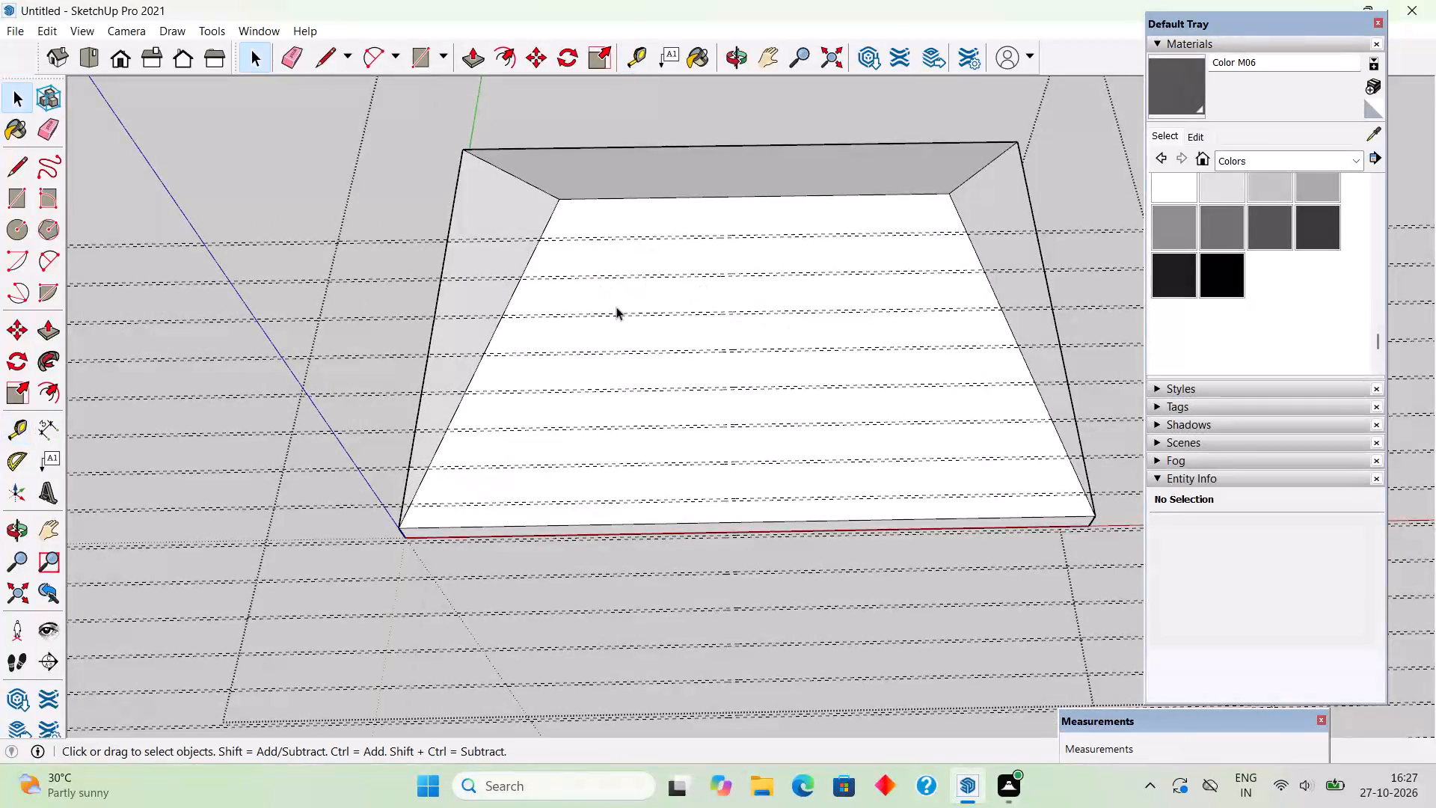
{"action": "key", "text": "l"}
{"action": "left_click", "coordinate": [556, 199]}
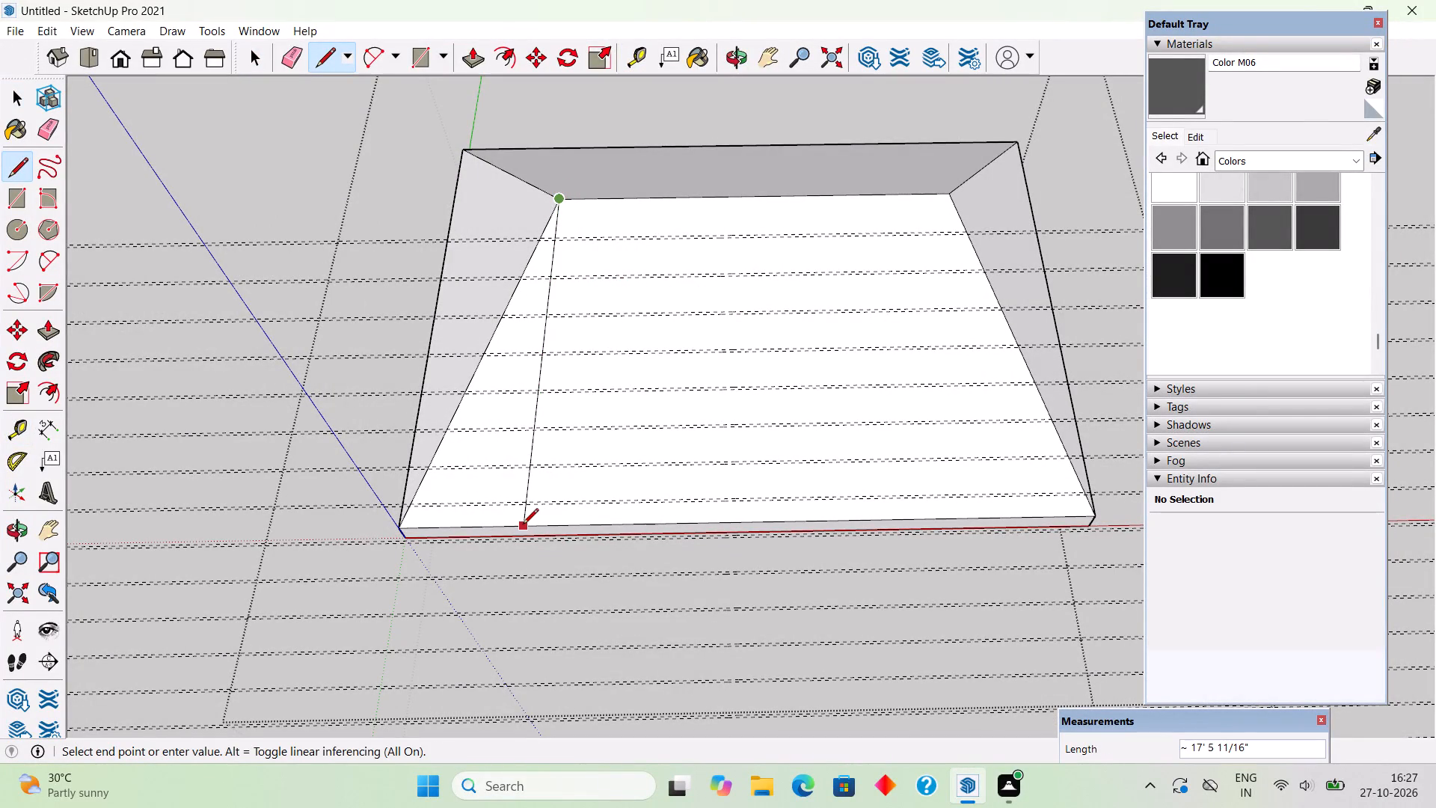
{"action": "left_click", "coordinate": [572, 518]}
{"action": "key", "text": "space"}
Place a guide 2' from the new slope line, on its side towards the far ridge end, and a second guide 1.5" beyond it.
{"action": "middle_click_drag", "start_coordinate": [634, 352], "coordinate": [767, 0]}
{"action": "scroll", "coordinate": [636, 469], "scroll_direction": "up", "scroll_amount": 5}
{"action": "middle_click_drag", "start_coordinate": [627, 325], "coordinate": [588, 469]}
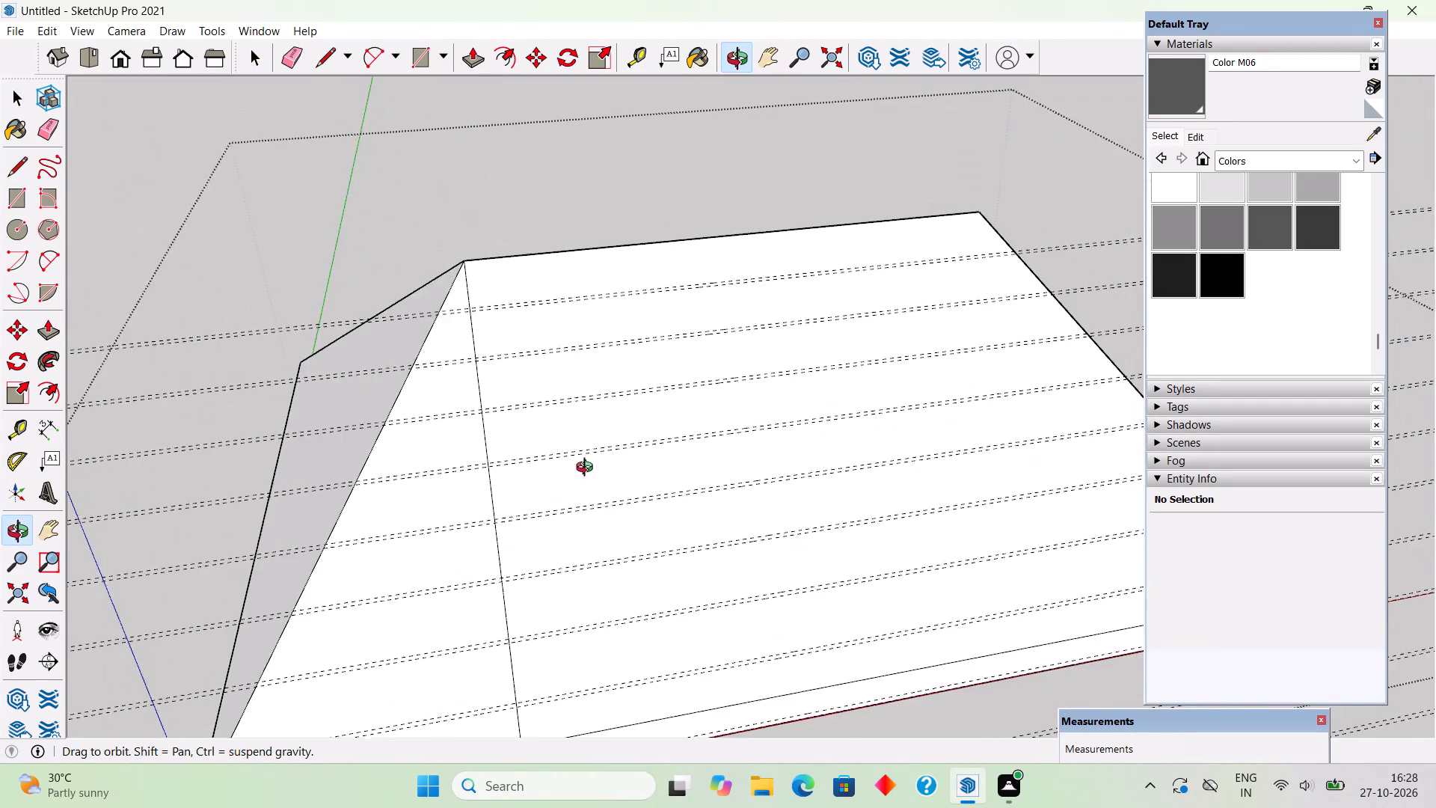
{"action": "middle_click_drag", "start_coordinate": [588, 469], "coordinate": [565, 428]}
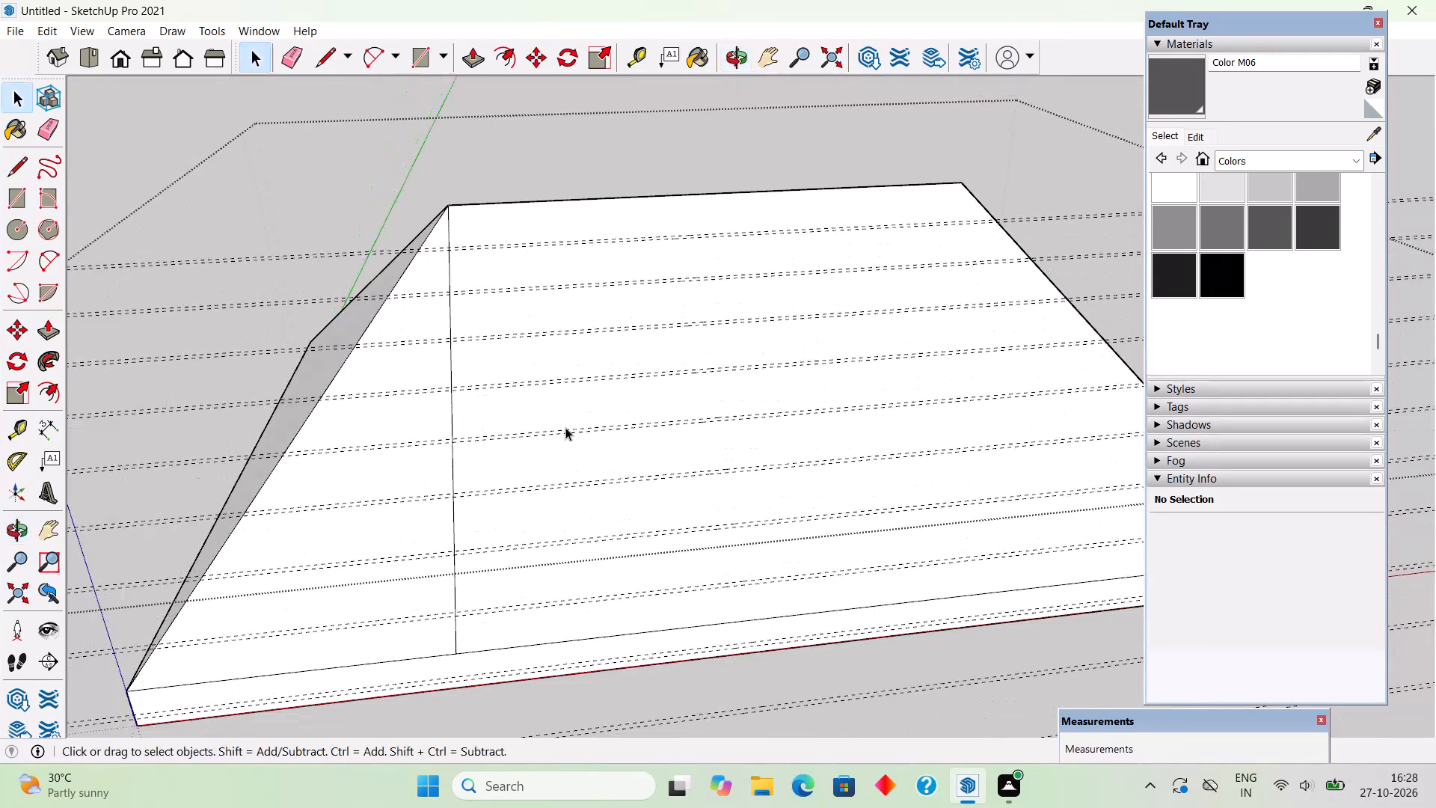
{"action": "middle_click_drag", "start_coordinate": [565, 427], "coordinate": [575, 414]}
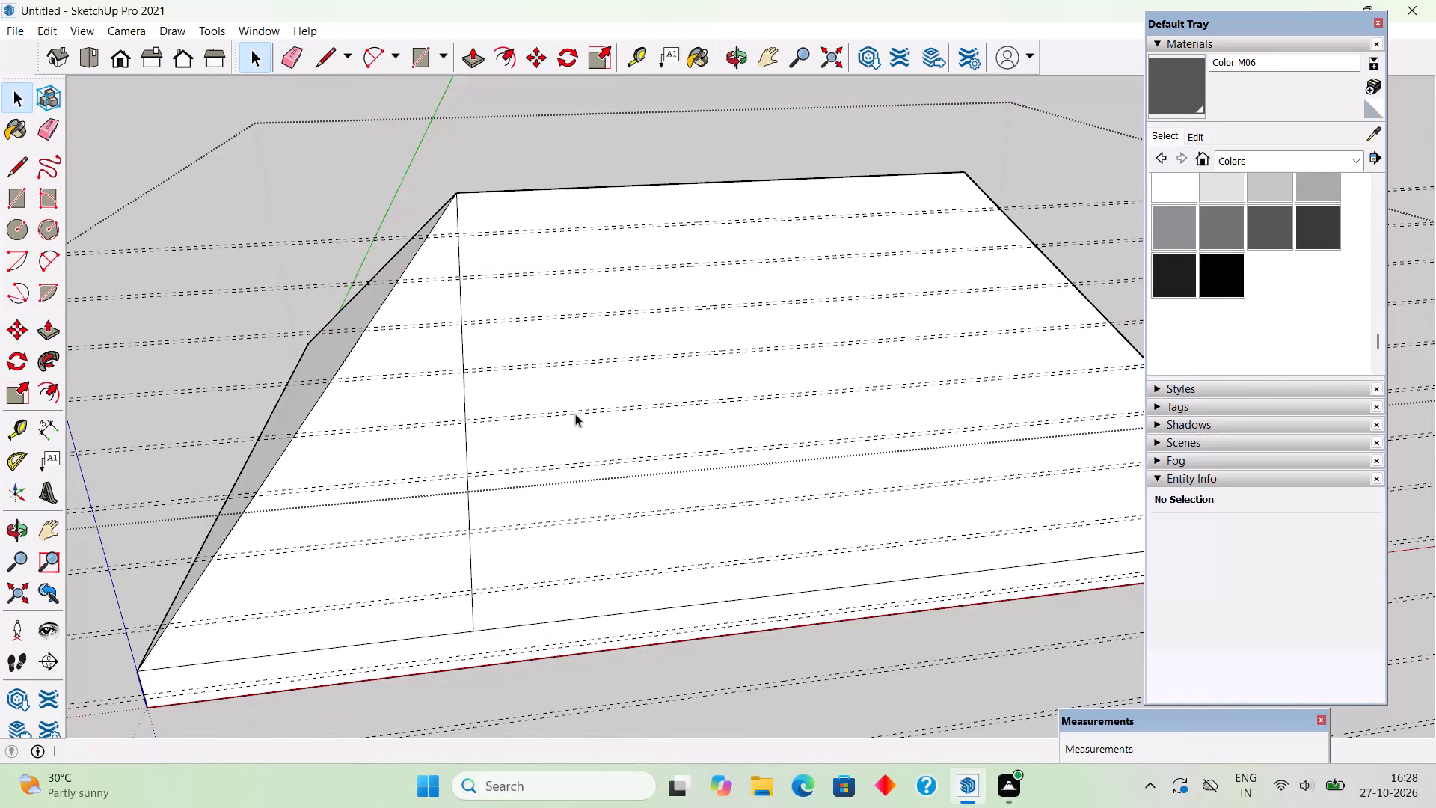
{"action": "key", "text": "t"}
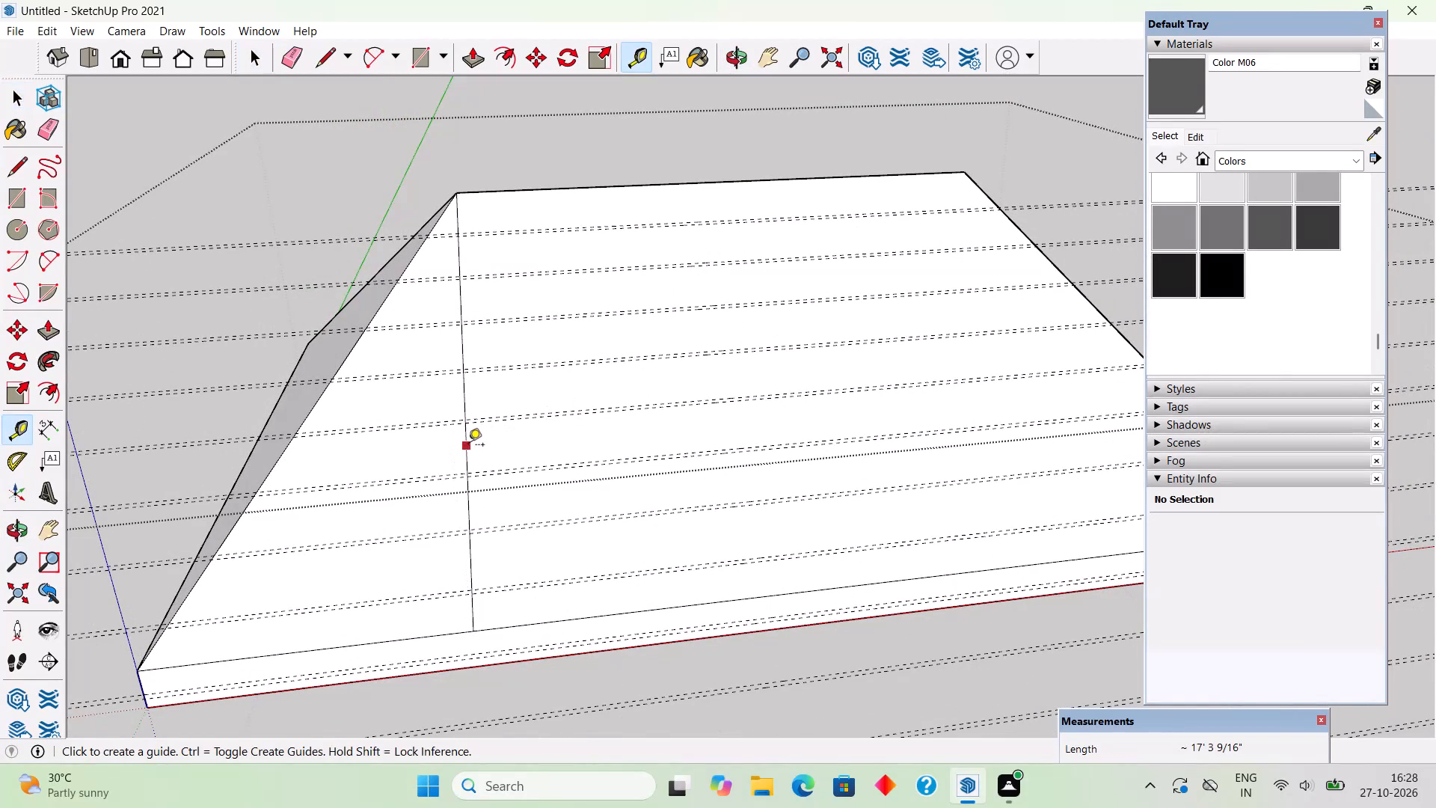
{"action": "left_click", "coordinate": [468, 446]}
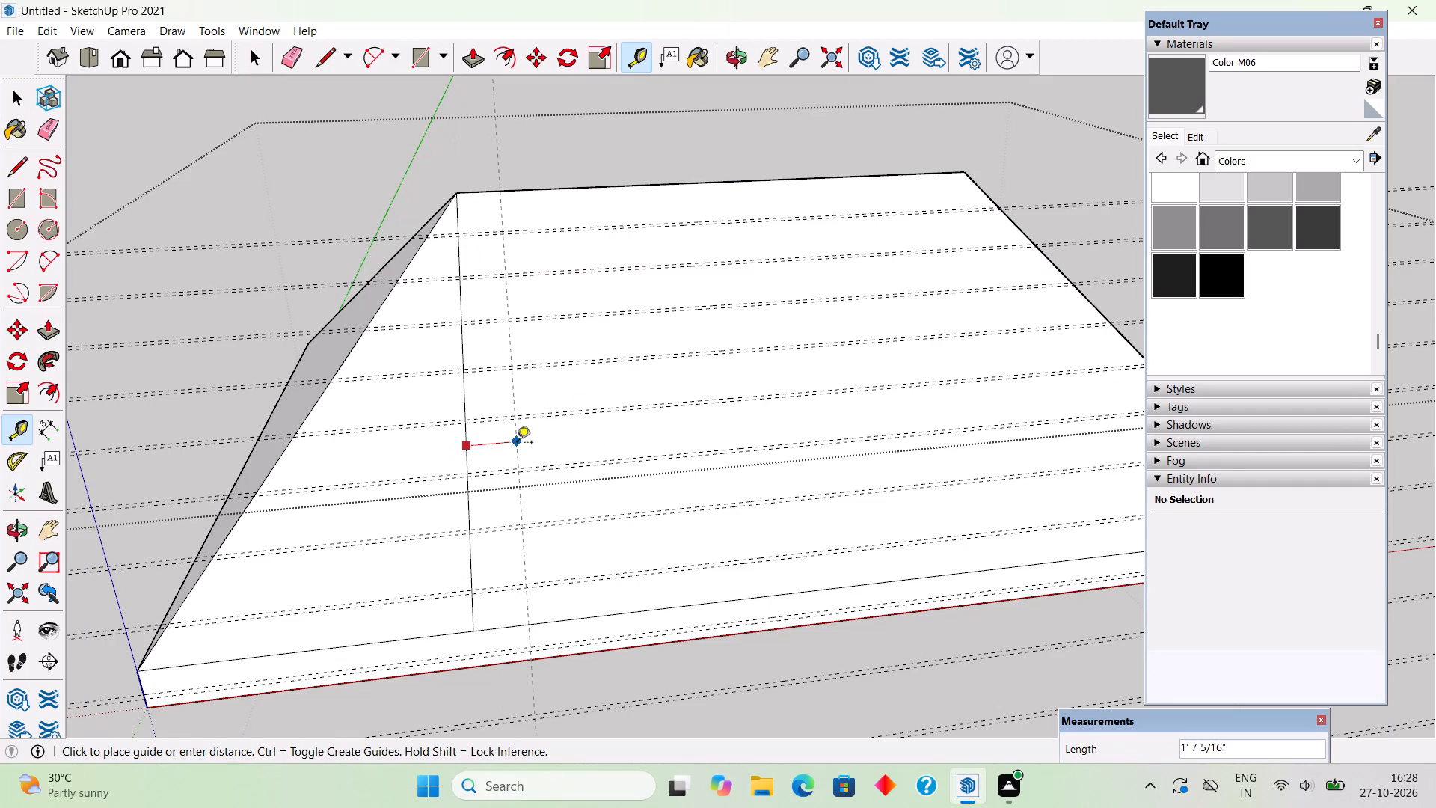
{"action": "type", "text": "2'"}
{"action": "key", "text": "Return"}
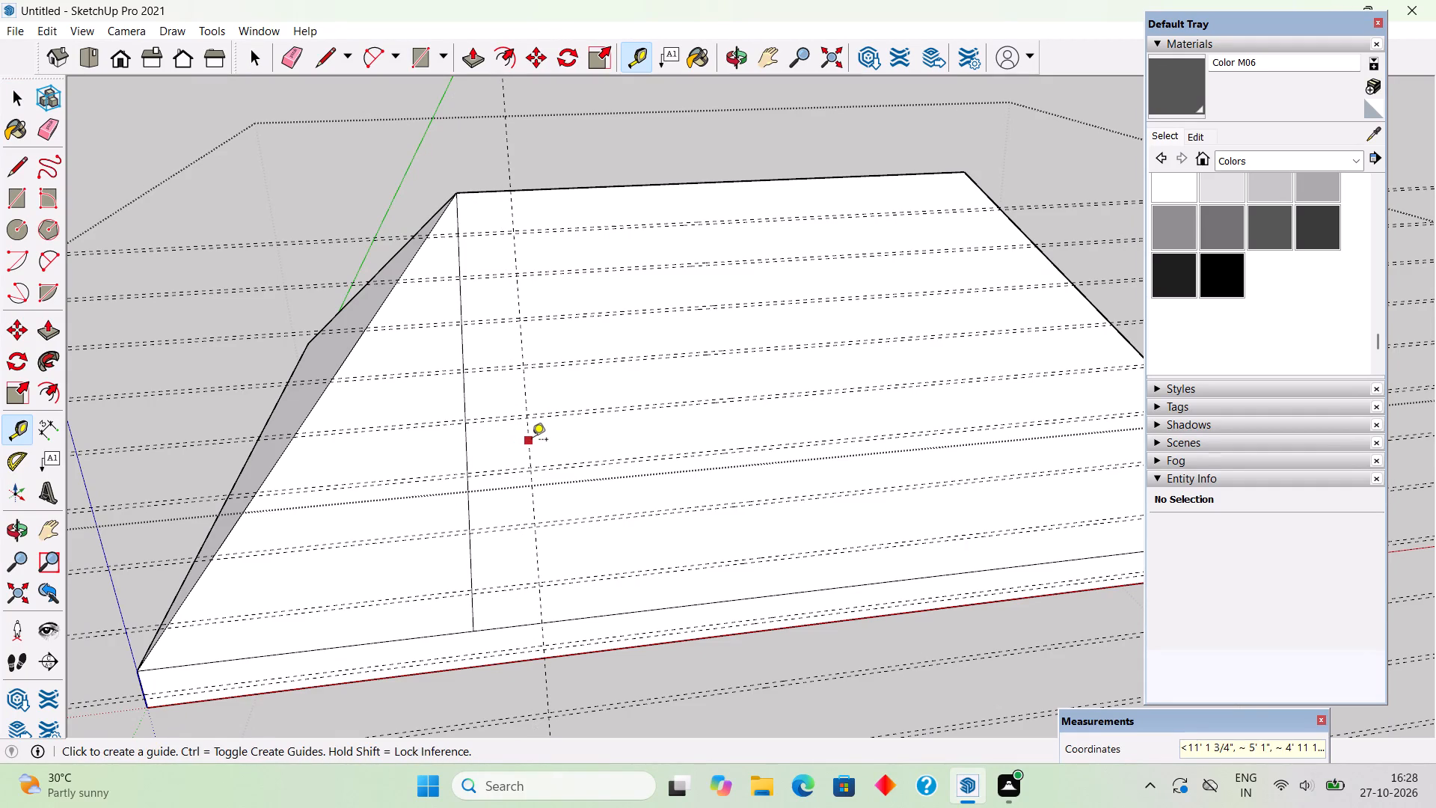
{"action": "left_click", "coordinate": [532, 441]}
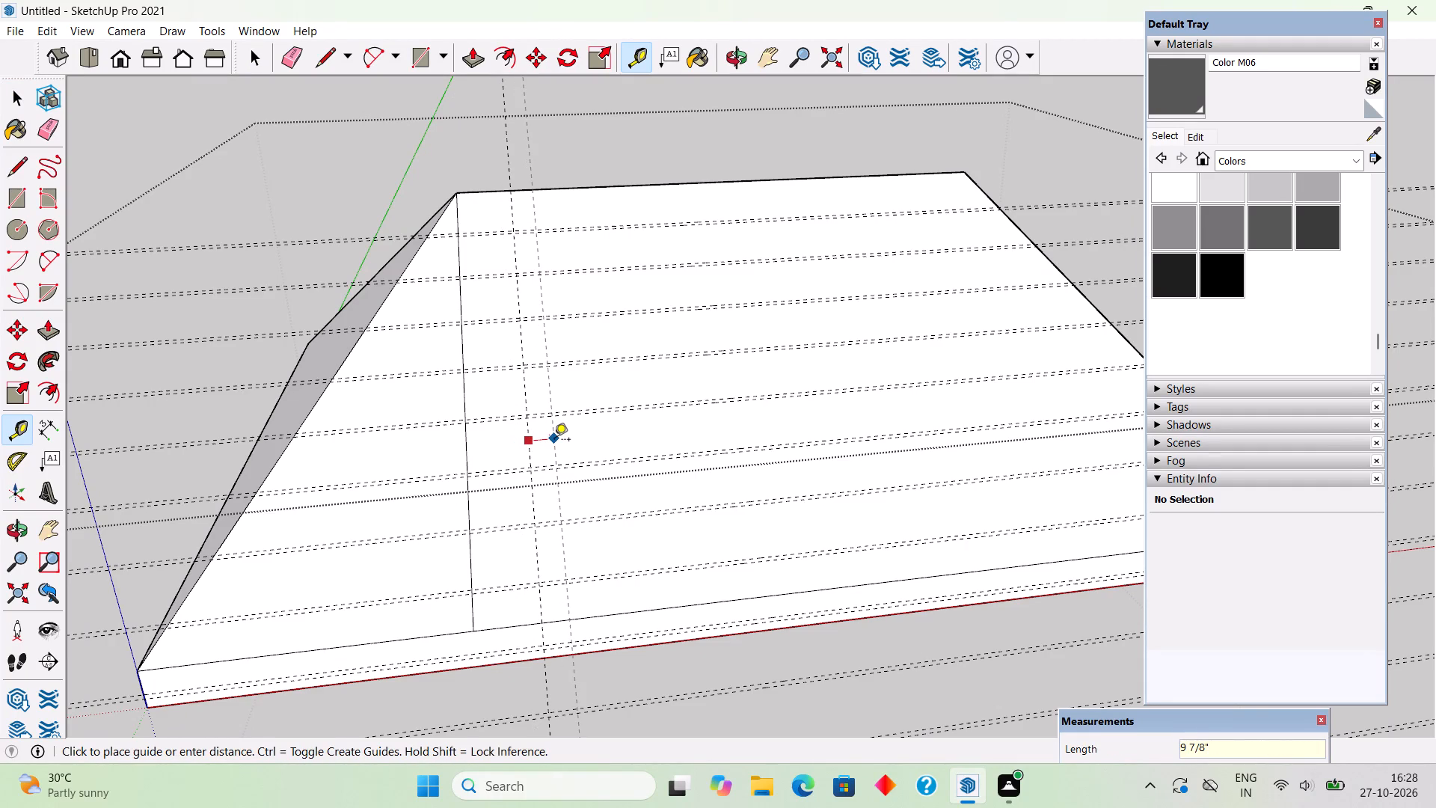
{"action": "type", "text": "1.5\""}
{"action": "key", "text": "Return"}
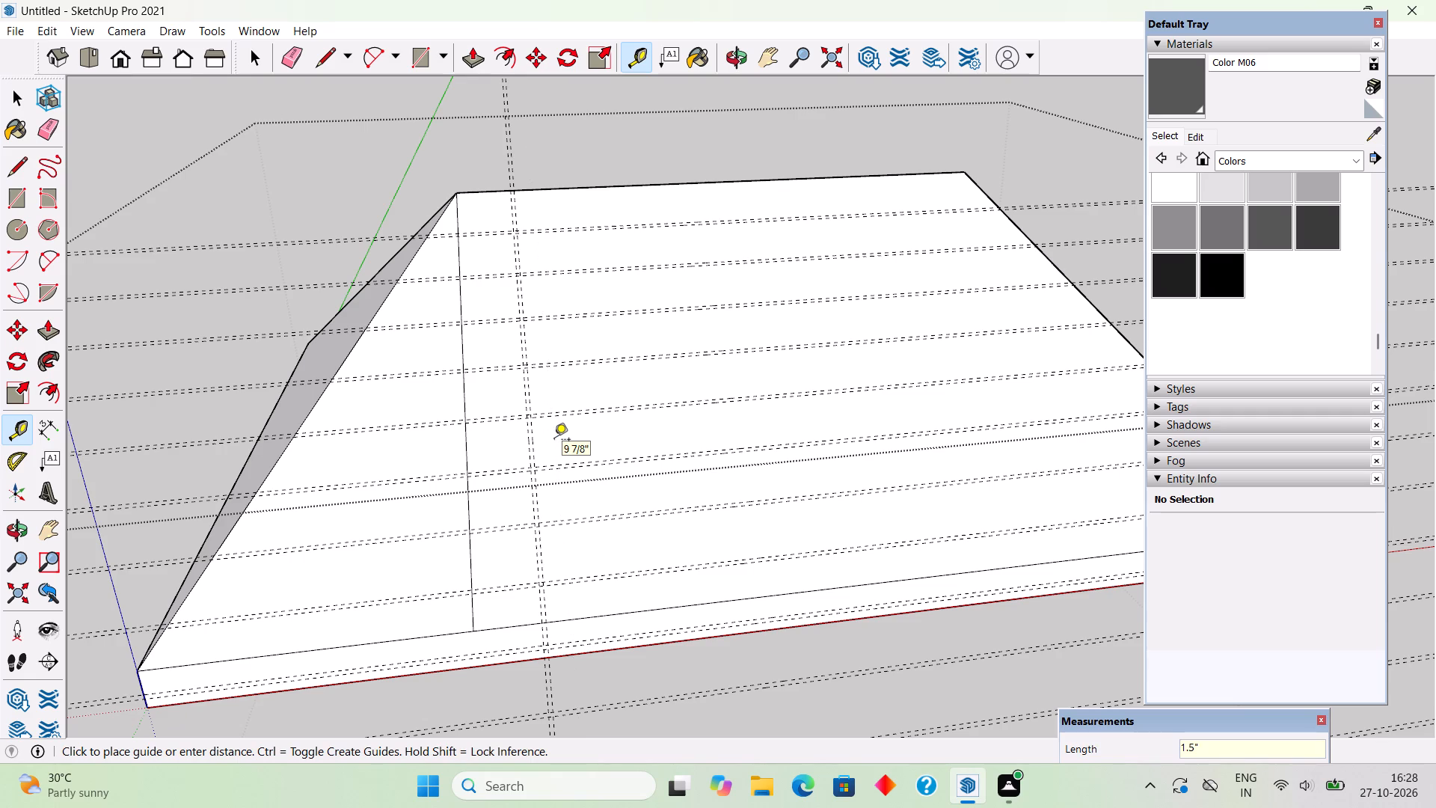
{"action": "key", "text": "space"}
Copy the new pair of down-slope guides 2' along the ridge direction, away from the slope line, and repeat it as an array of 20 copies.
{"action": "middle_click_drag", "start_coordinate": [583, 497], "coordinate": [725, 318]}
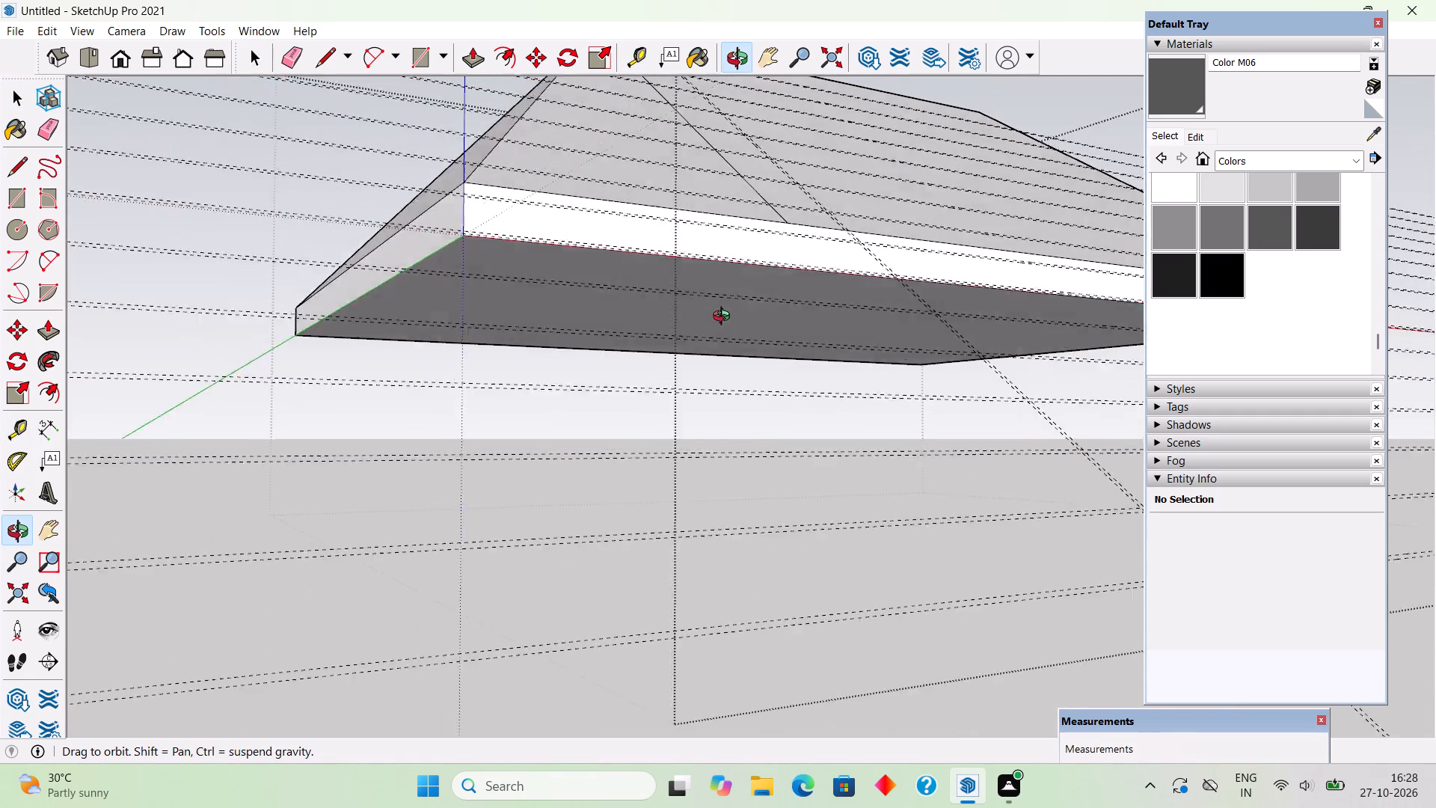
{"action": "middle_click_drag", "start_coordinate": [725, 318], "coordinate": [547, 536]}
{"action": "scroll", "coordinate": [476, 510], "scroll_direction": "up", "scroll_amount": 3}
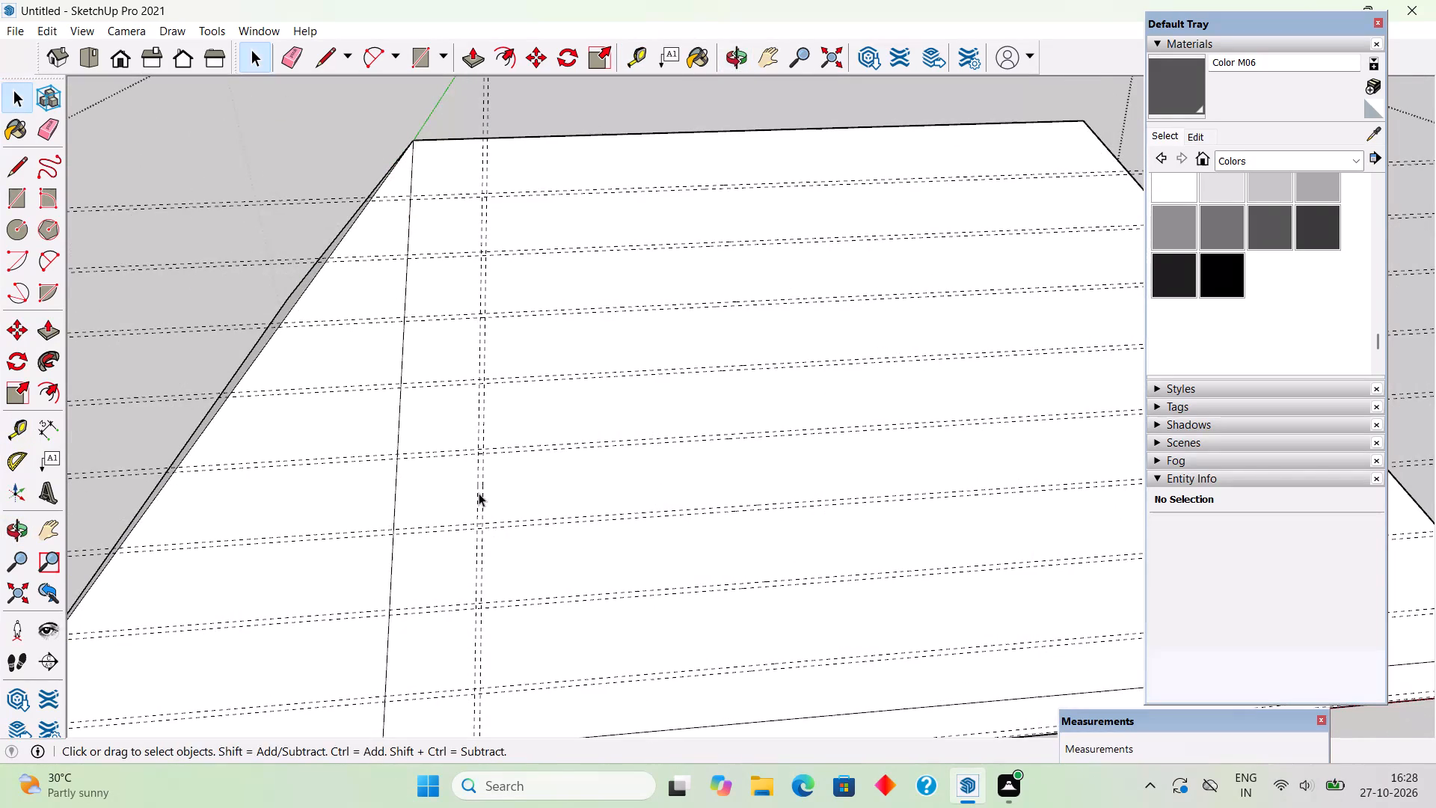
{"action": "left_click", "coordinate": [479, 493]}
{"action": "left_click", "coordinate": [485, 501], "text": "ctrl"}
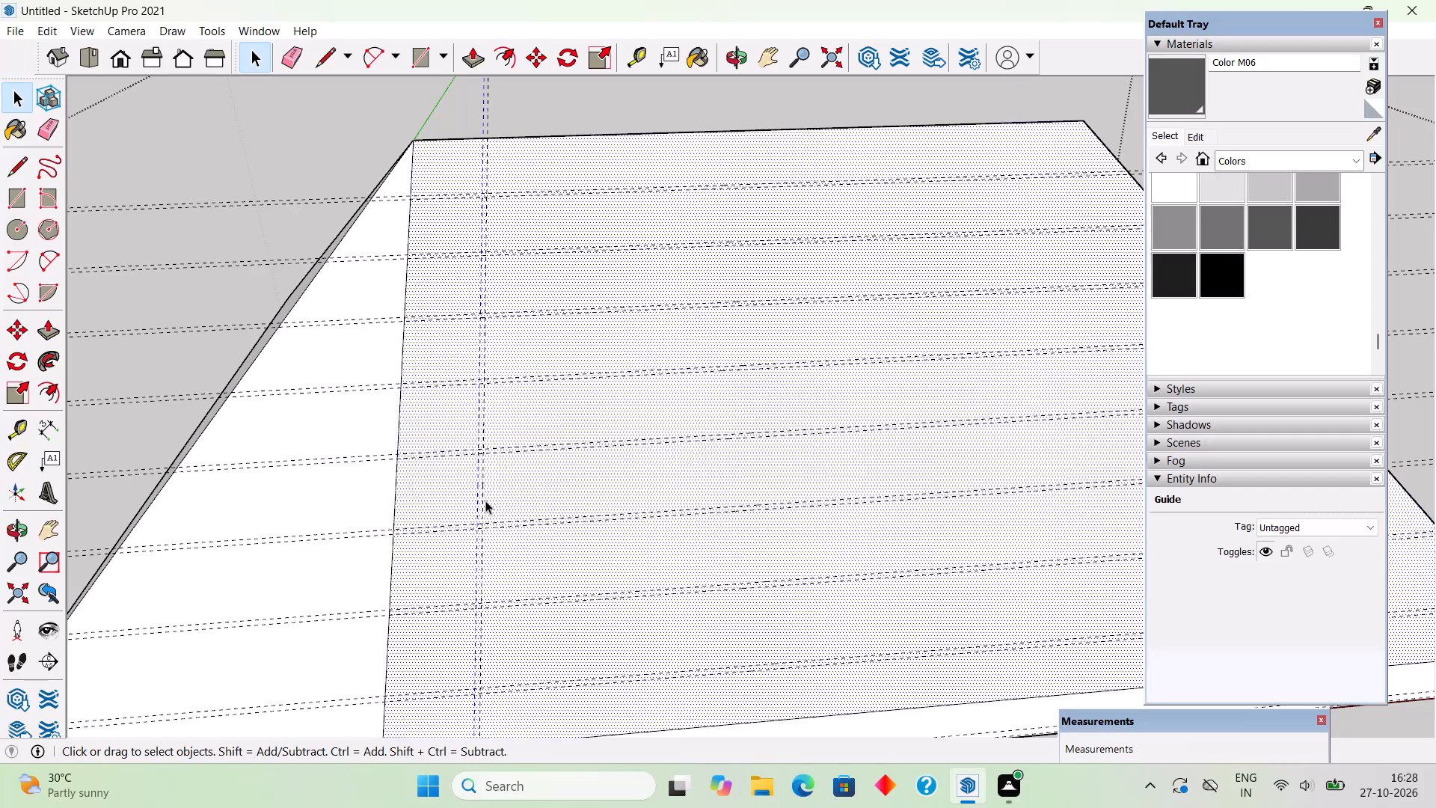
{"action": "scroll", "coordinate": [485, 501], "scroll_direction": "down", "scroll_amount": 6}
{"action": "left_click", "coordinate": [421, 272]}
{"action": "scroll", "coordinate": [491, 432], "scroll_direction": "up", "scroll_amount": 2}
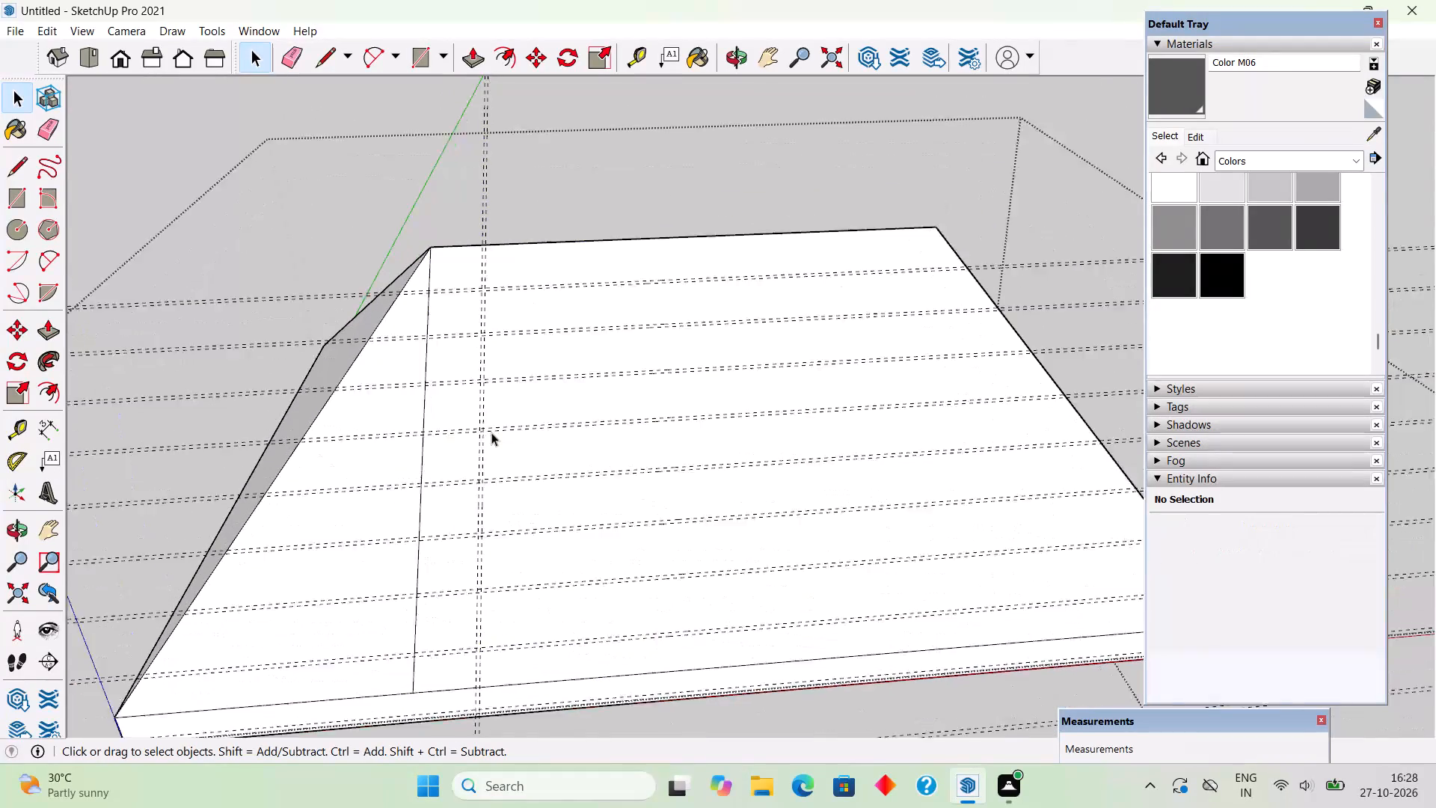
{"action": "scroll", "coordinate": [491, 432], "scroll_direction": "up", "scroll_amount": 2}
{"action": "left_click", "coordinate": [482, 466]}
{"action": "left_click", "coordinate": [476, 477], "text": "ctrl"}
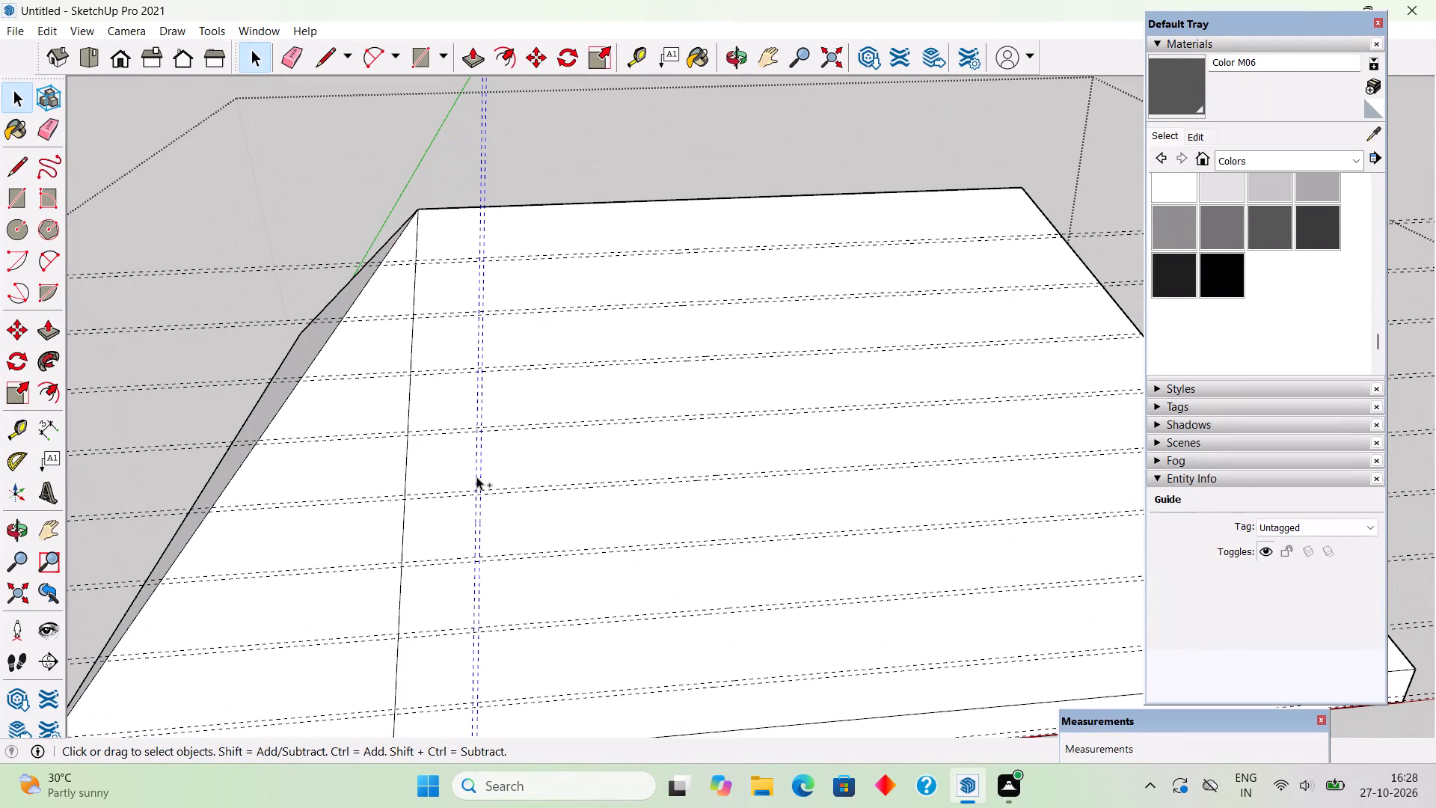
{"action": "key", "text": "m"}
{"action": "left_click", "coordinate": [476, 477]}
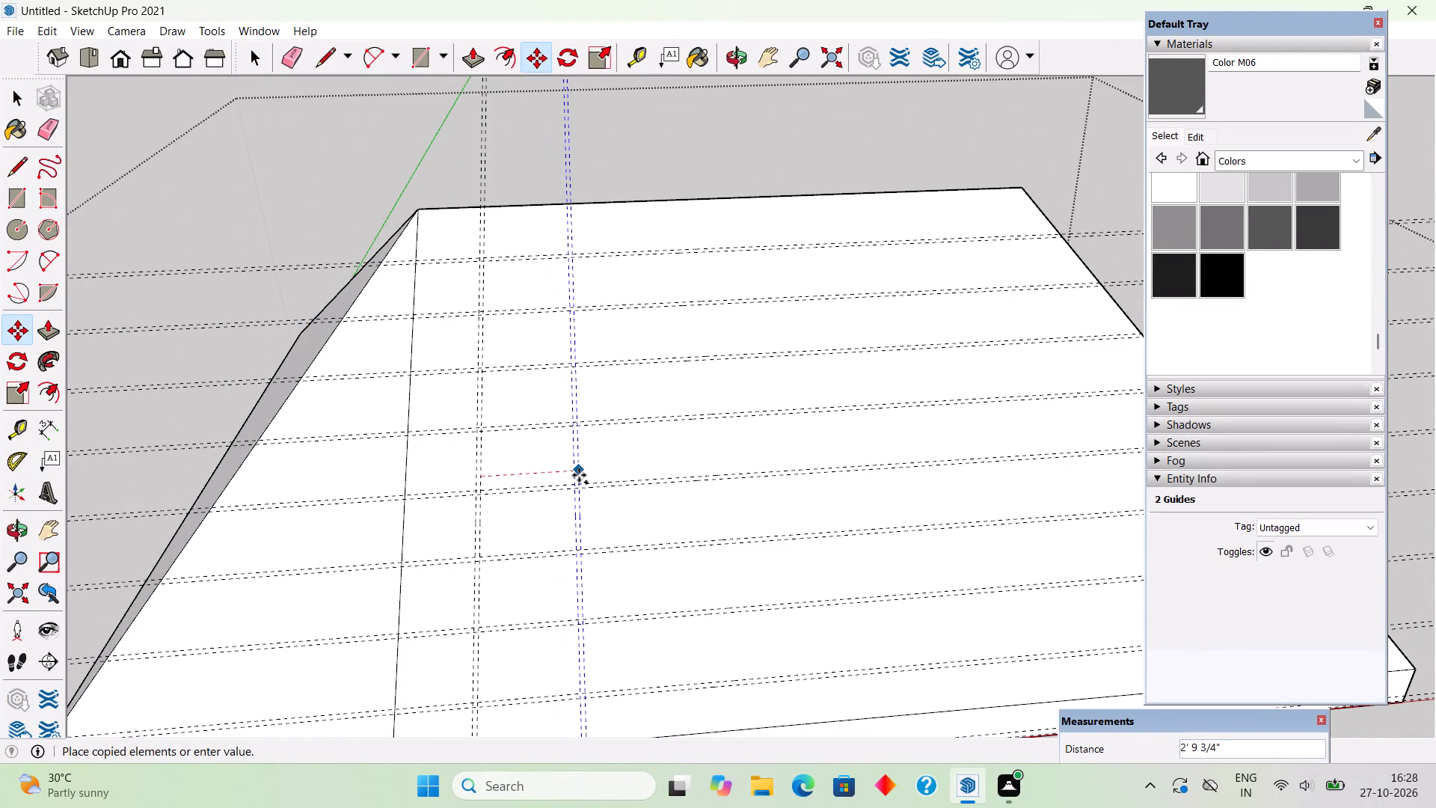
{"action": "type", "text": "2'"}
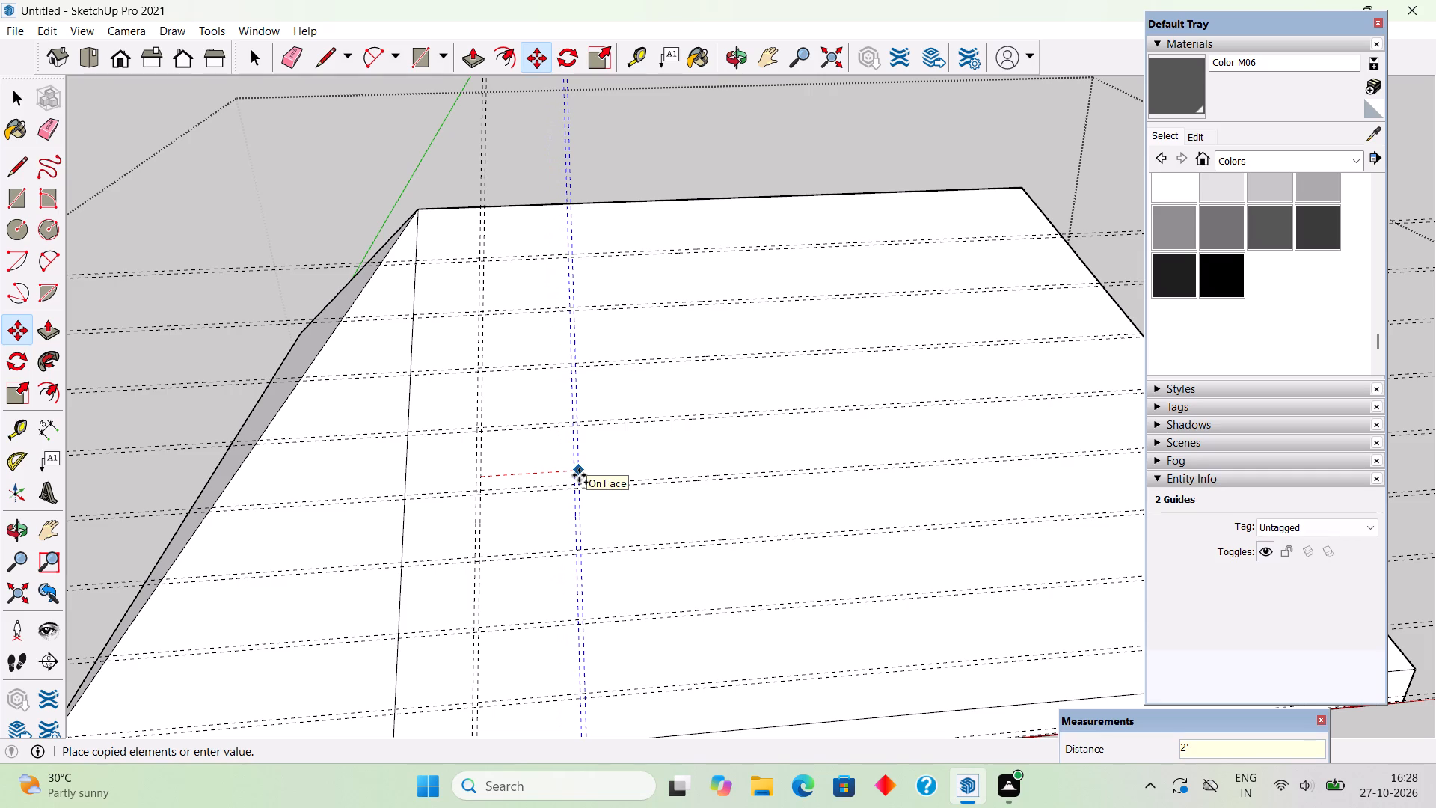
{"action": "key", "text": "Return"}
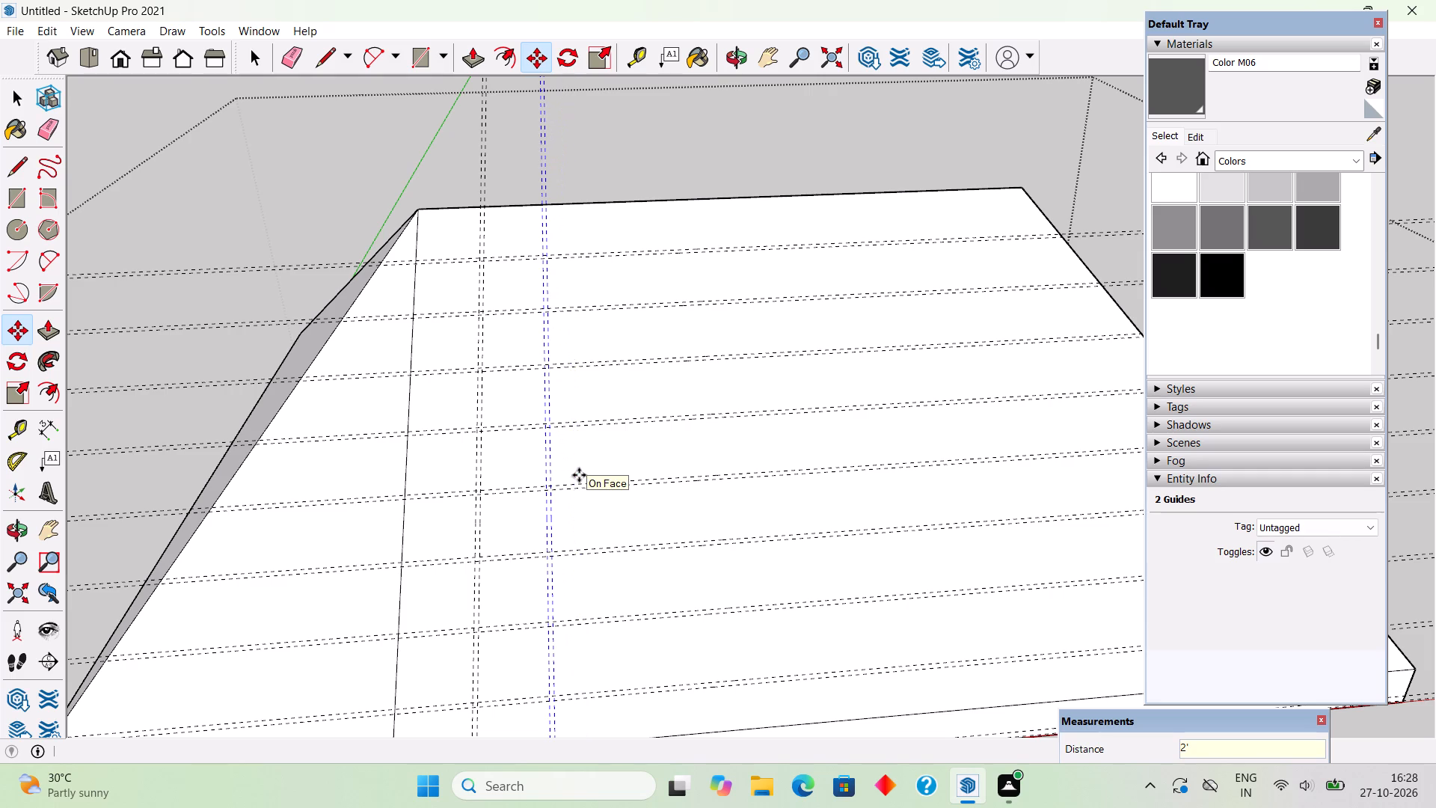
{"action": "key", "text": "x"}
{"action": "key", "text": "2"}
{"action": "key", "text": "0"}
{"action": "key", "text": "Return"}
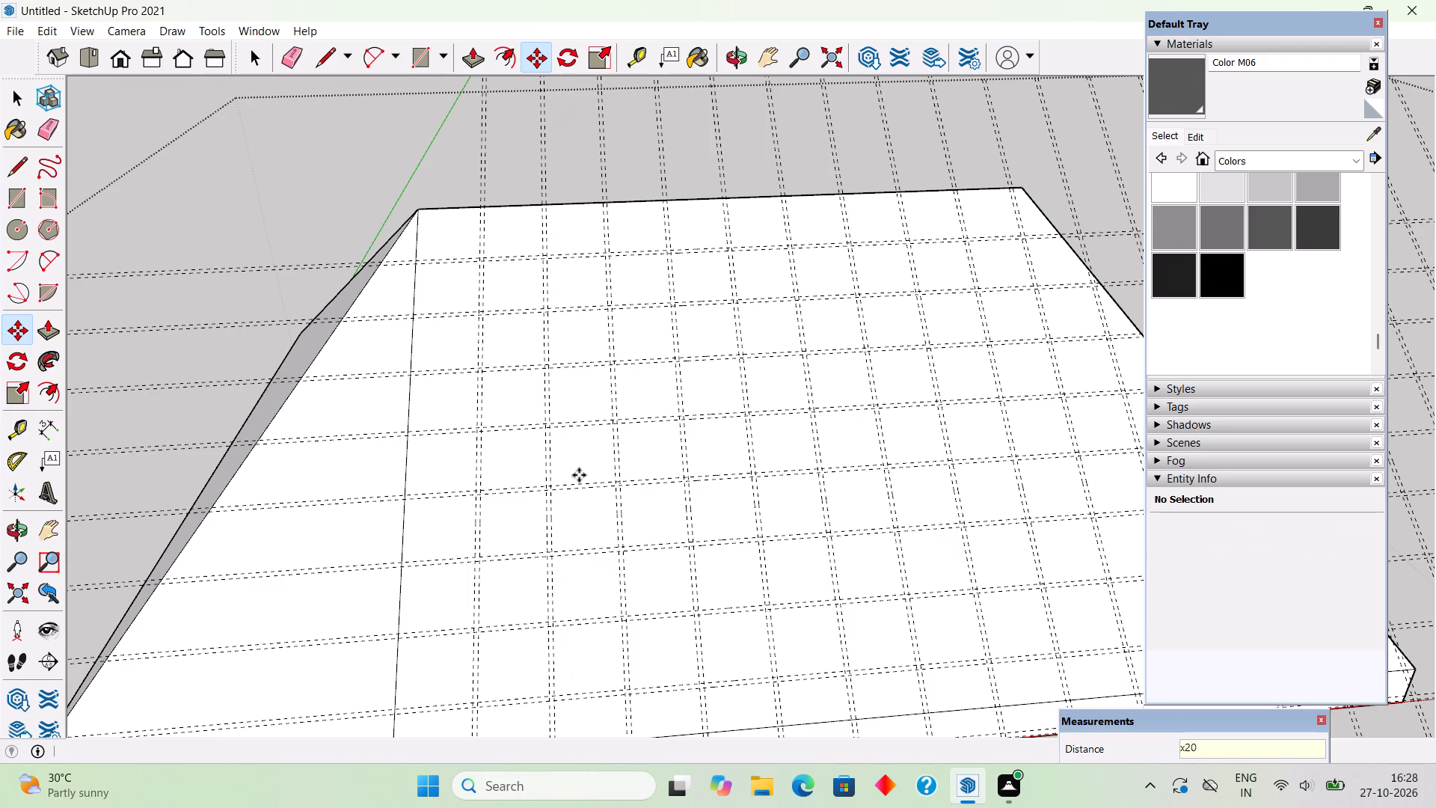
{"action": "key", "text": "space"}
Delete the construction line running down the front slope from the ridge end.
{"action": "left_click", "coordinate": [405, 473]}
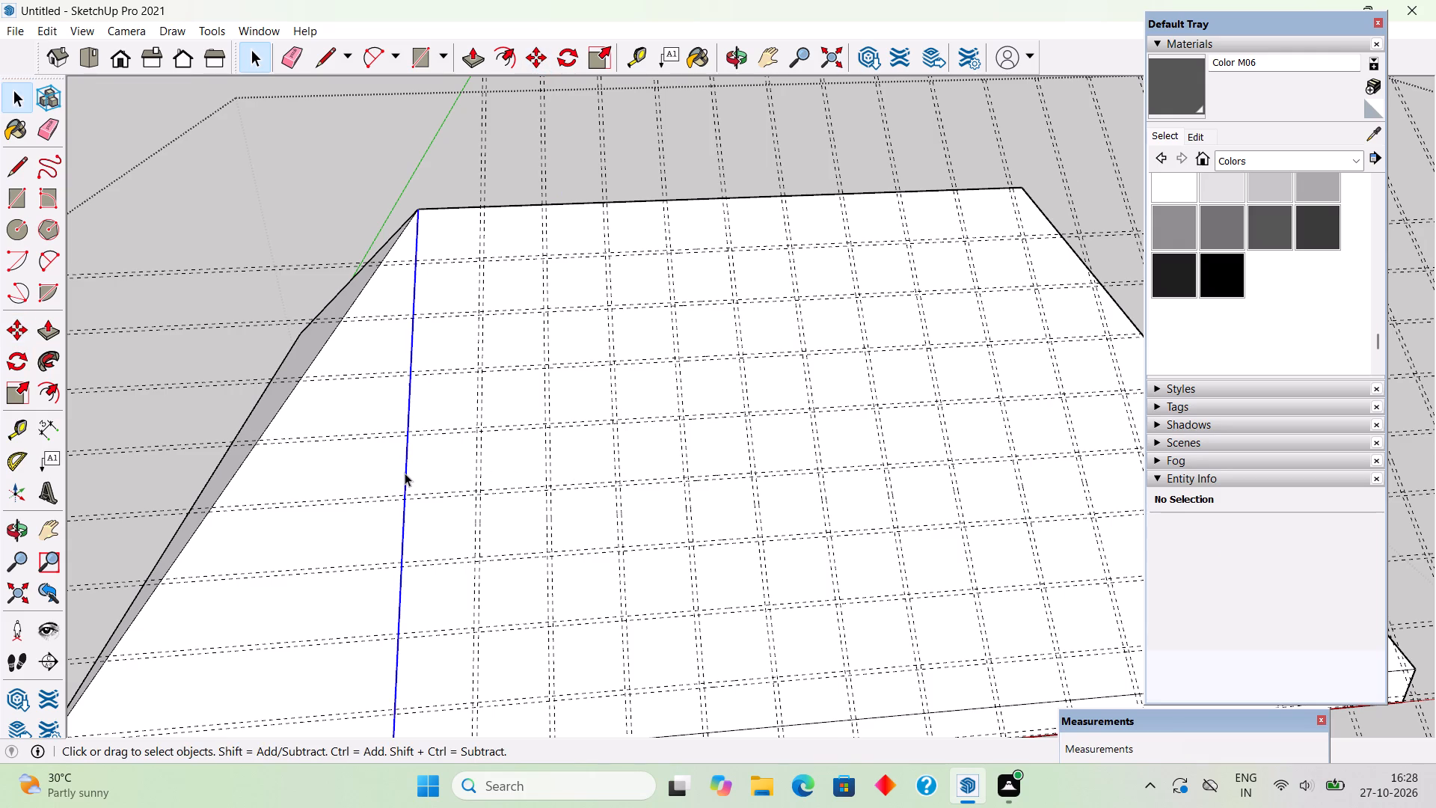
{"action": "key", "text": "Delete"}
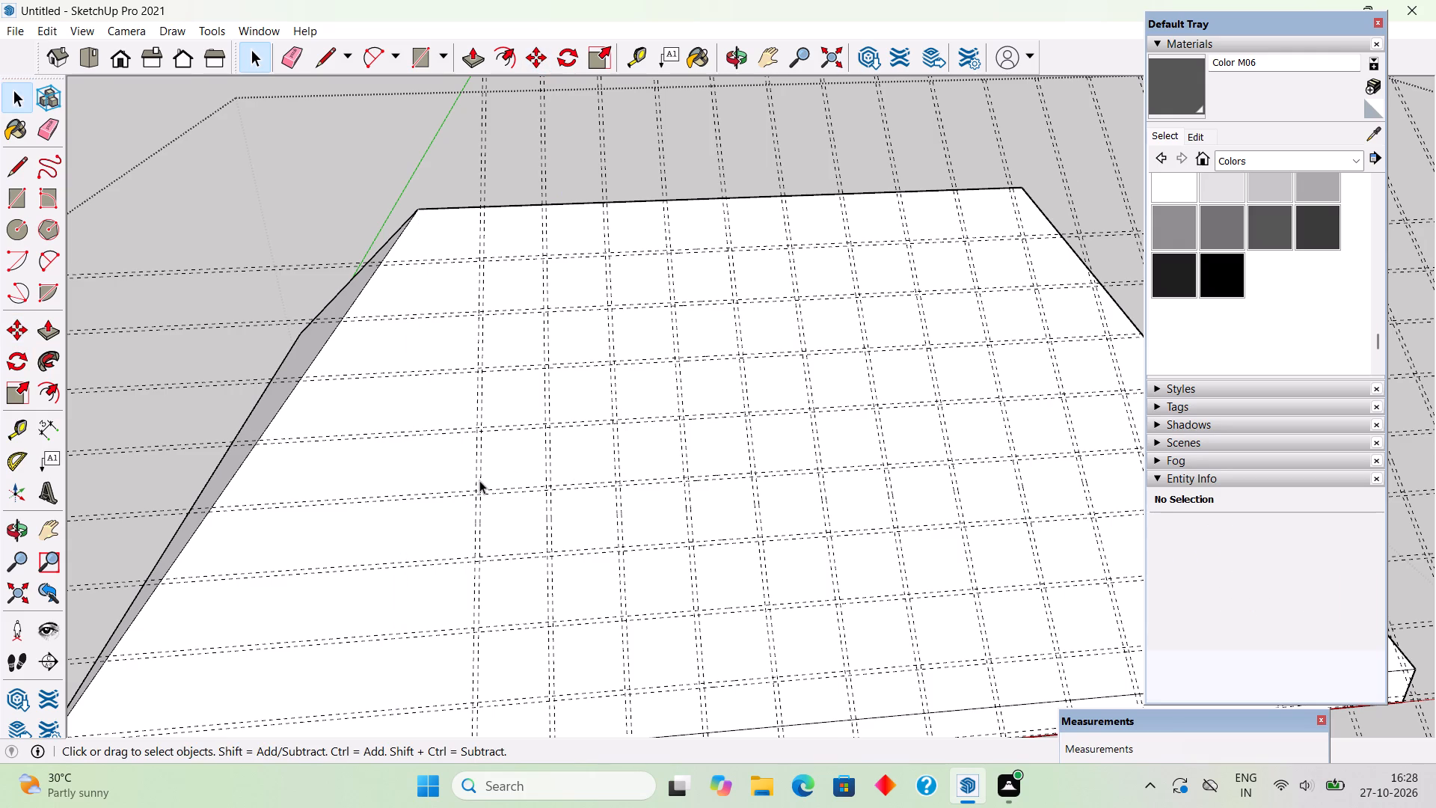
Copy the first pair of down-slope guides 2' the opposite way, towards the hip nearer the origin, and repeat it as an array of 6 copies.
{"action": "left_click", "coordinate": [479, 480]}
{"action": "scroll", "coordinate": [472, 471], "scroll_direction": "up", "scroll_amount": 5, "text": "ctrl"}
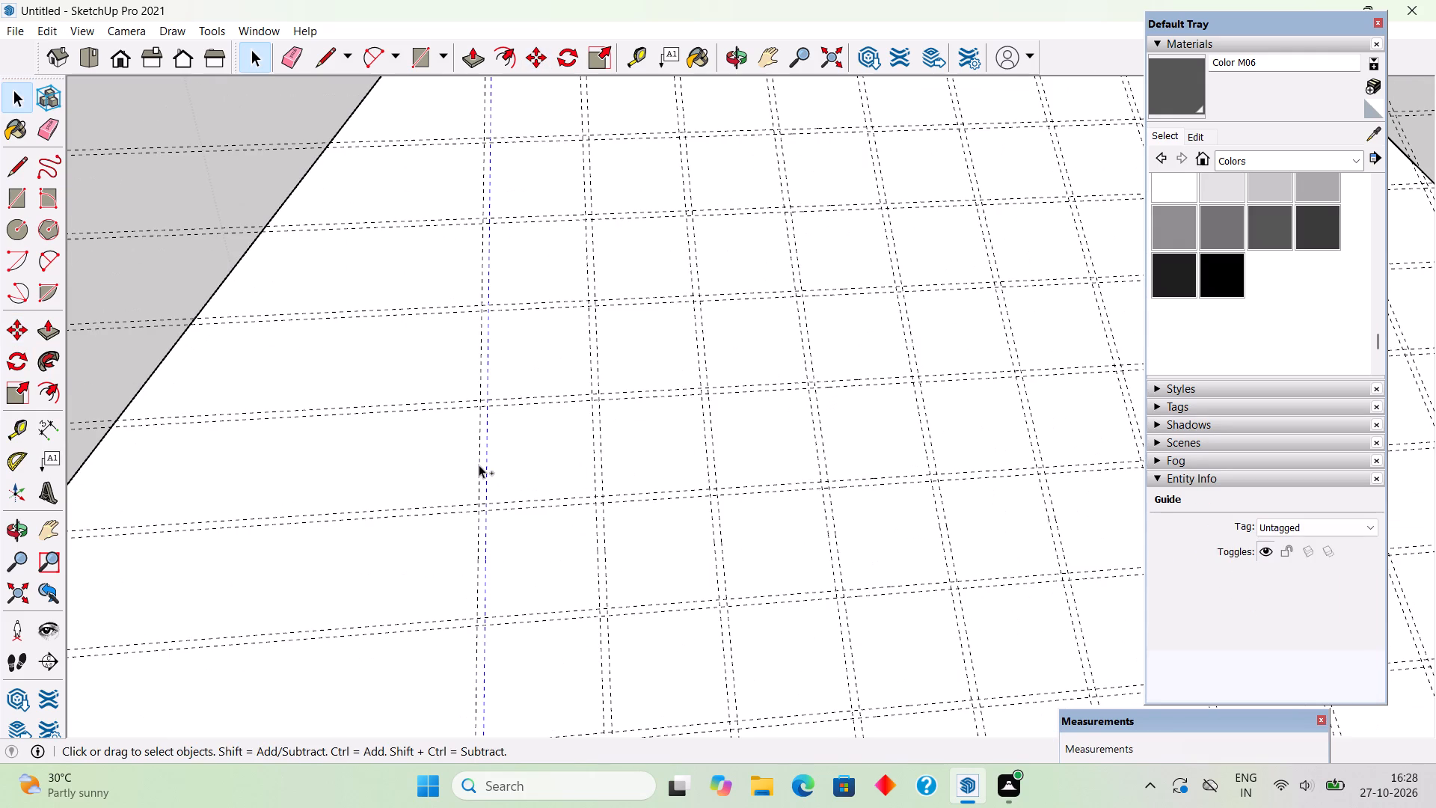
{"action": "left_click", "coordinate": [479, 465], "text": "ctrl"}
{"action": "key", "text": "m"}
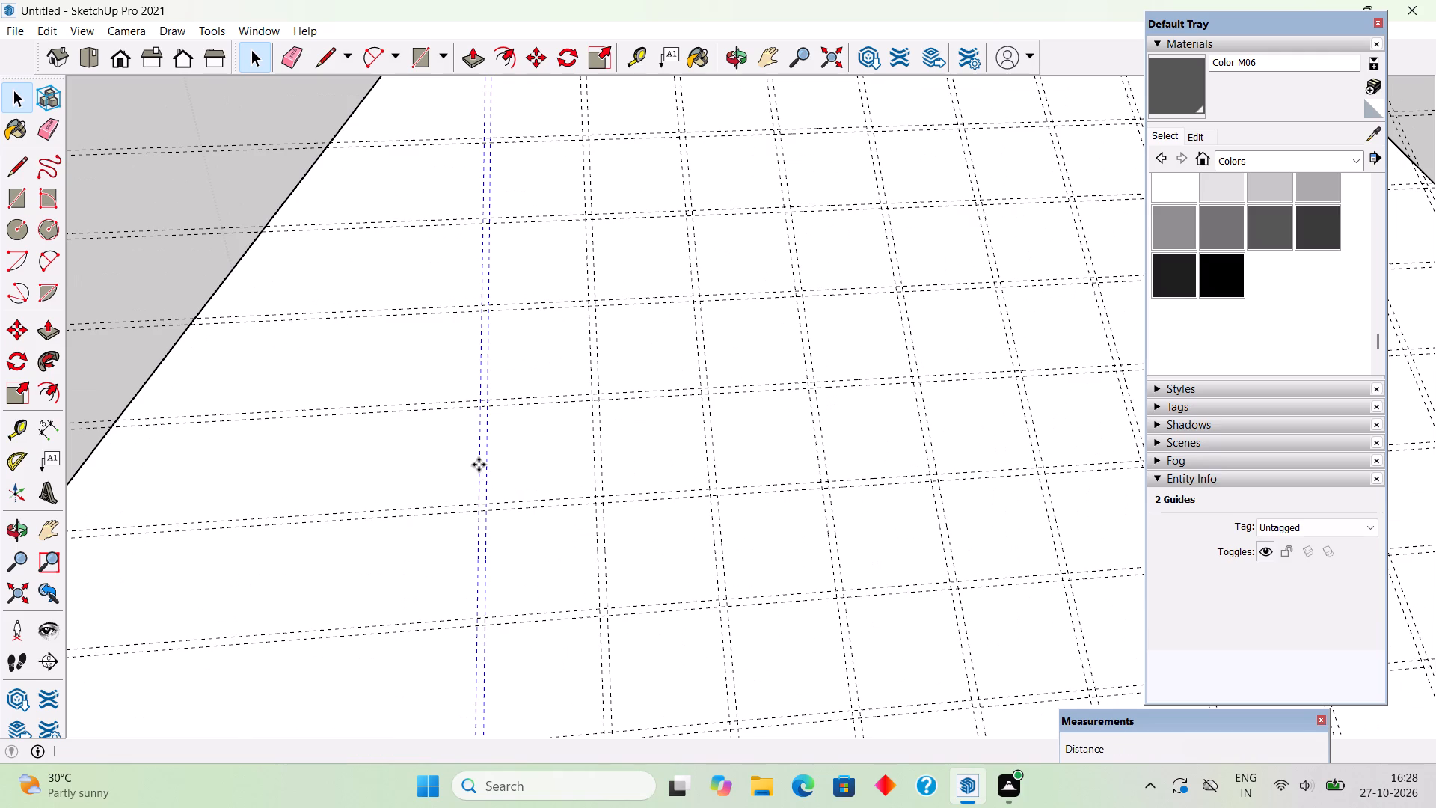
{"action": "left_click", "coordinate": [479, 465]}
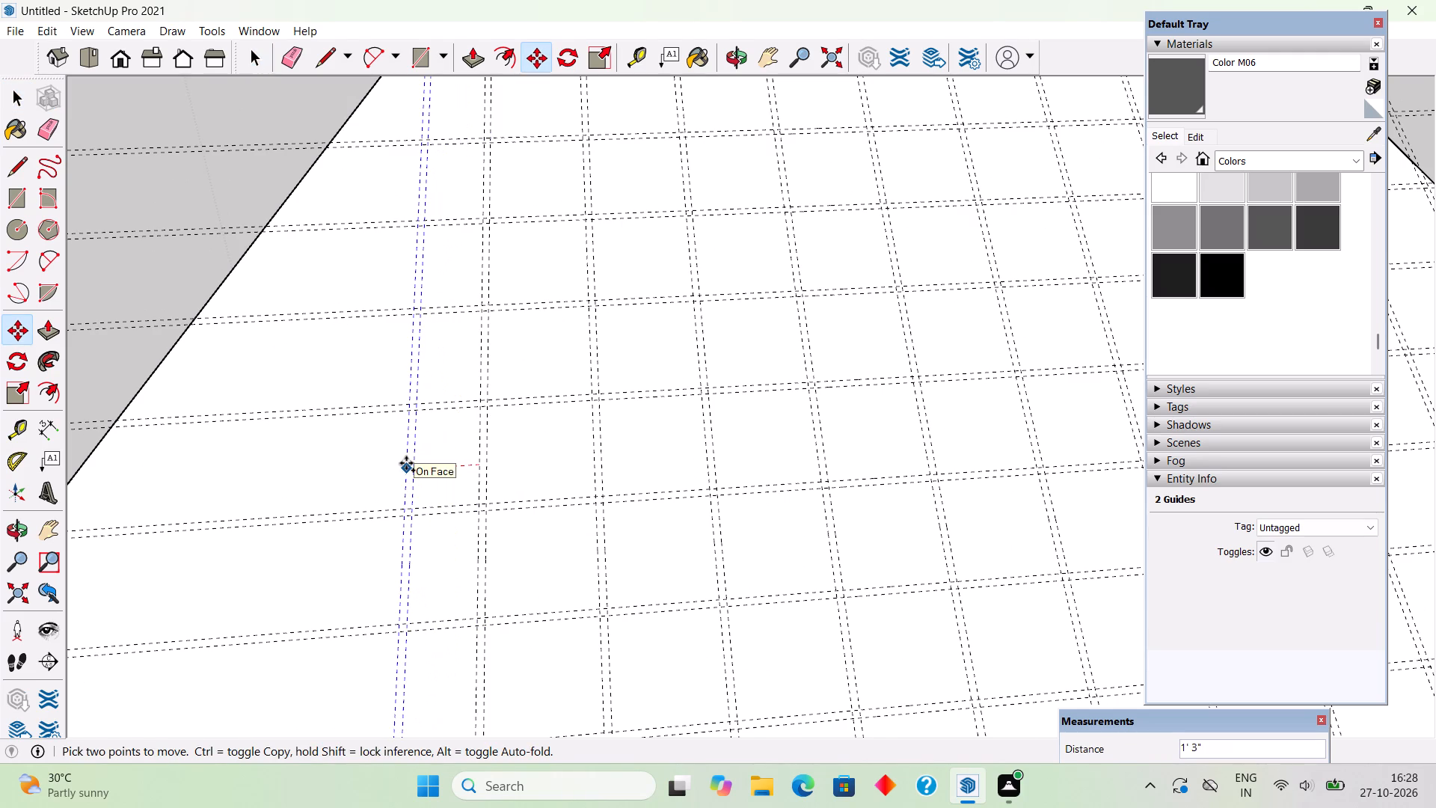
{"action": "type", "text": "2'"}
{"action": "key", "text": "Return"}
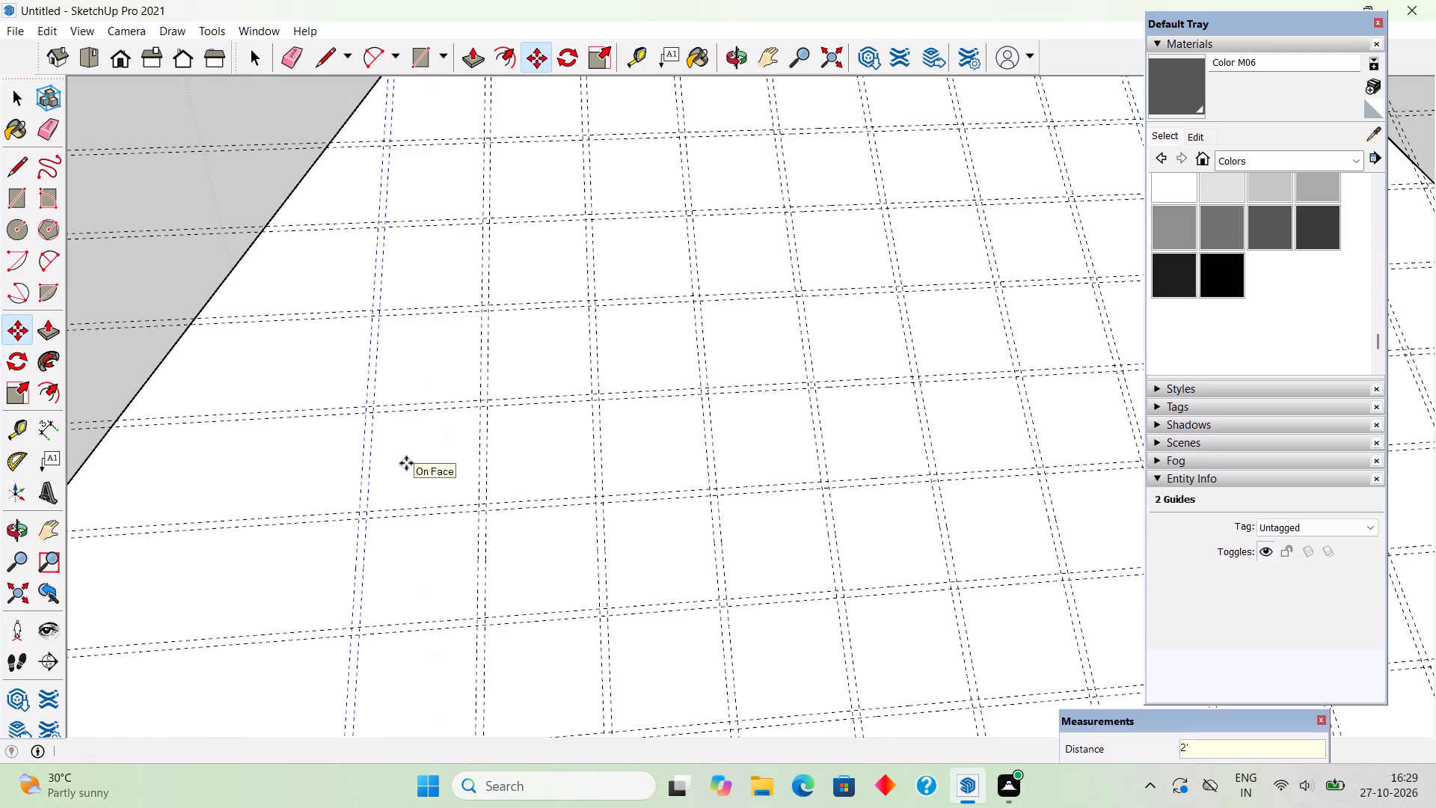
{"action": "key", "text": "x"}
{"action": "key", "text": "6"}
{"action": "key", "text": "Return"}
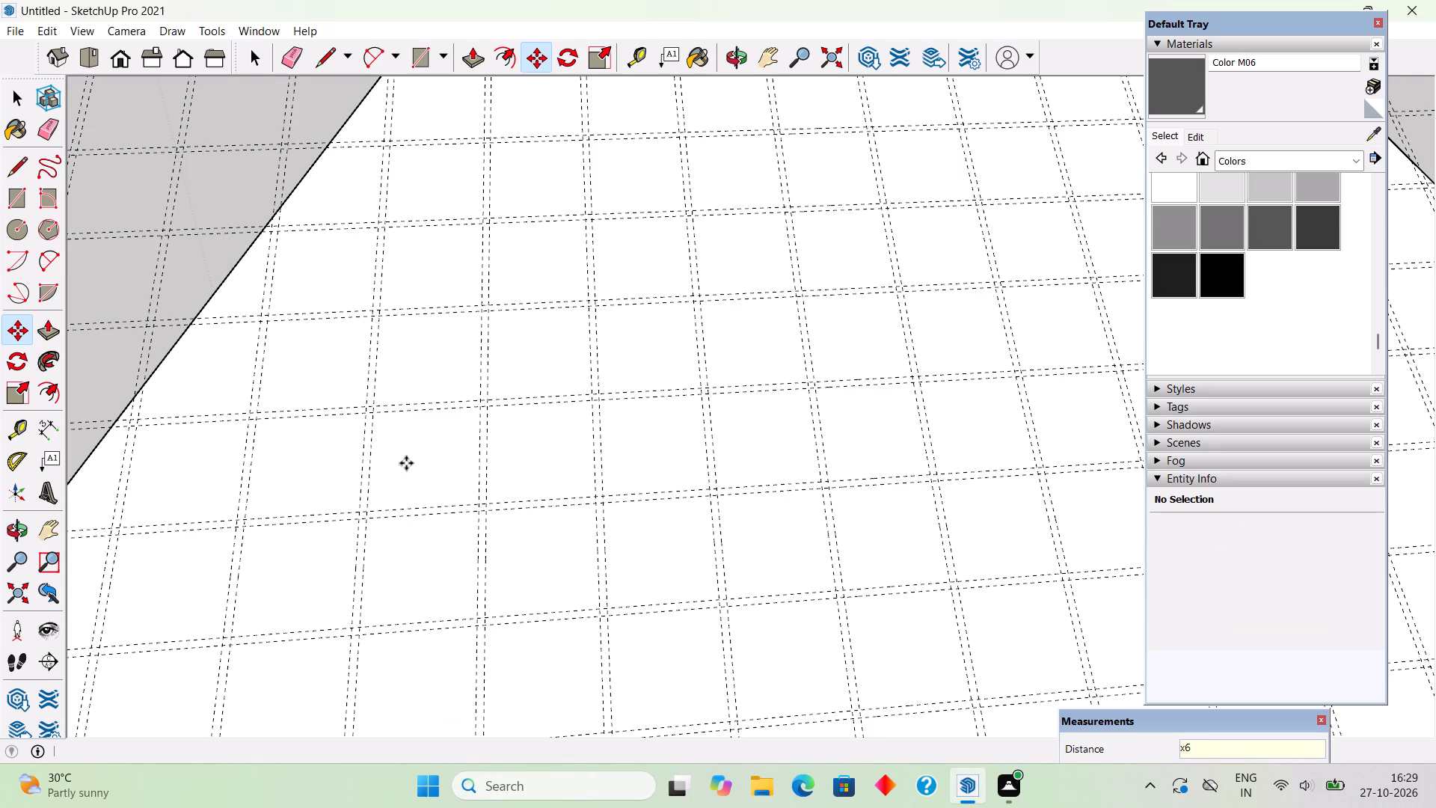
{"action": "key", "text": "space"}
Draw a line about 22' 5" long along the topmost guide below the ridge, from hip to hip across the front slope.
{"action": "scroll", "coordinate": [431, 455], "scroll_direction": "down", "scroll_amount": 7}
{"action": "scroll", "coordinate": [465, 508], "scroll_direction": "down", "scroll_amount": 6}
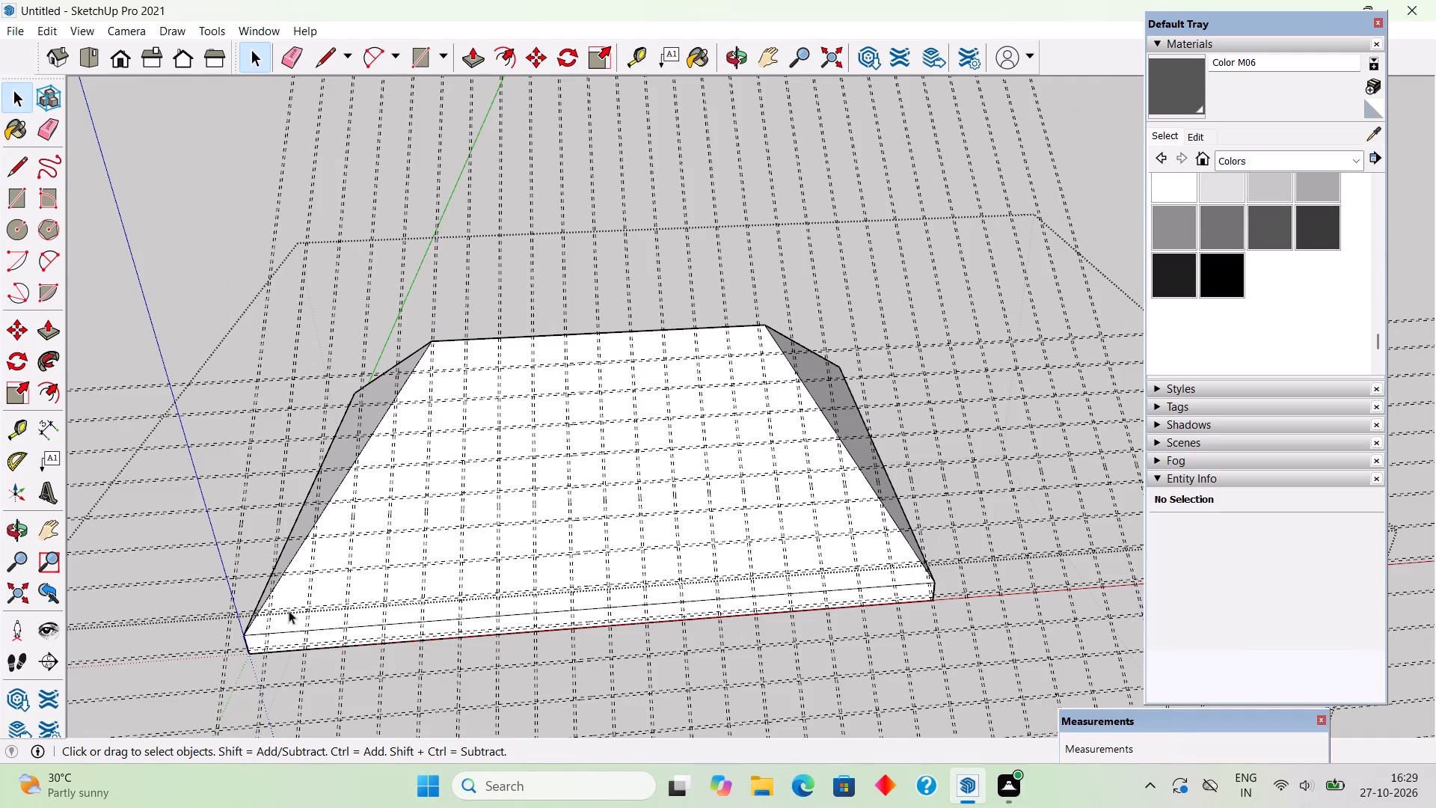
{"action": "scroll", "coordinate": [289, 610], "scroll_direction": "up", "scroll_amount": 6}
{"action": "scroll", "coordinate": [483, 429], "scroll_direction": "down", "scroll_amount": 2}
{"action": "scroll", "coordinate": [996, 218], "scroll_direction": "up", "scroll_amount": 2}
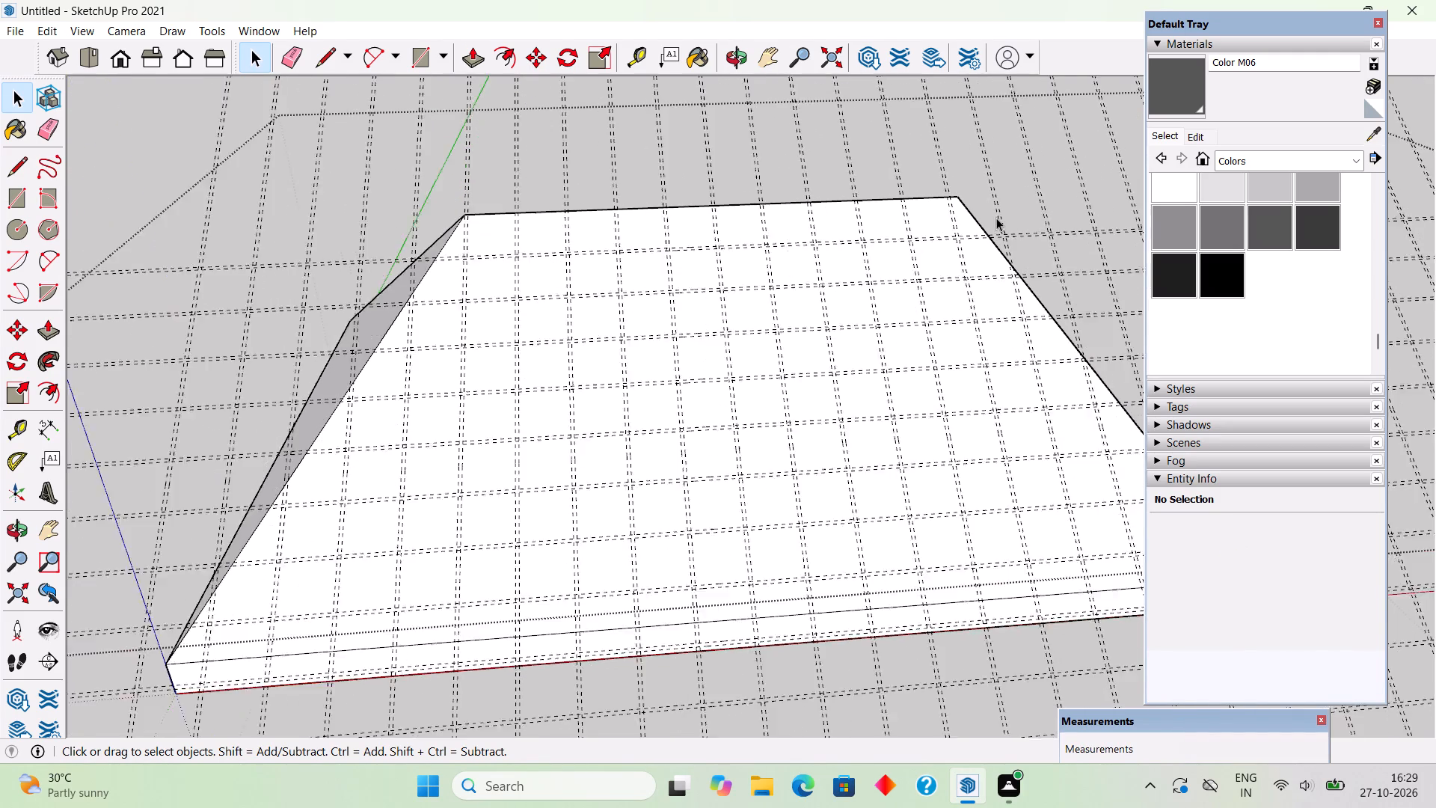
{"action": "scroll", "coordinate": [996, 218], "scroll_direction": "up", "scroll_amount": 3}
{"action": "middle_click_drag", "start_coordinate": [402, 378], "coordinate": [411, 422]}
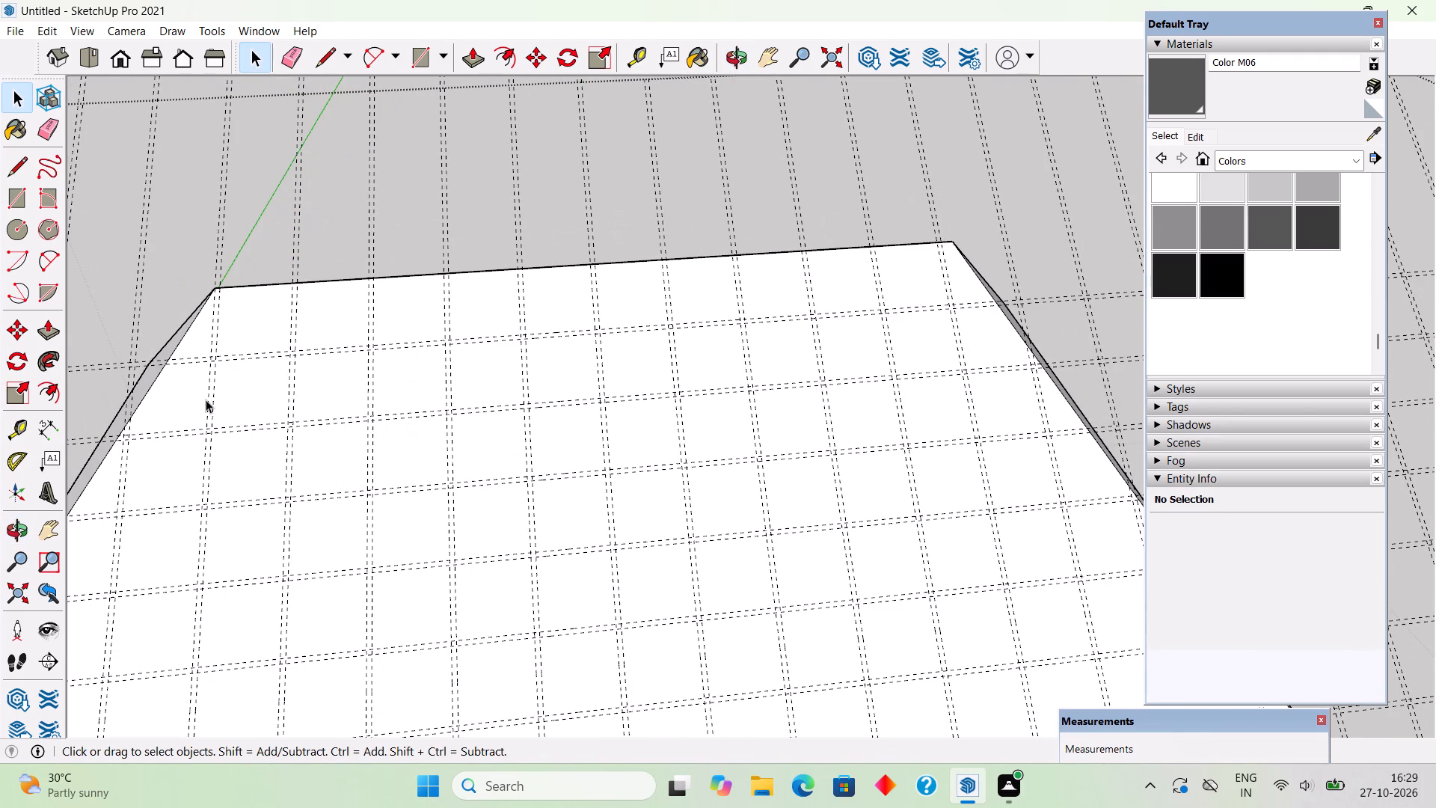
{"action": "key", "text": "l"}
{"action": "scroll", "coordinate": [177, 358], "scroll_direction": "up", "scroll_amount": 4}
{"action": "left_click", "coordinate": [170, 358]}
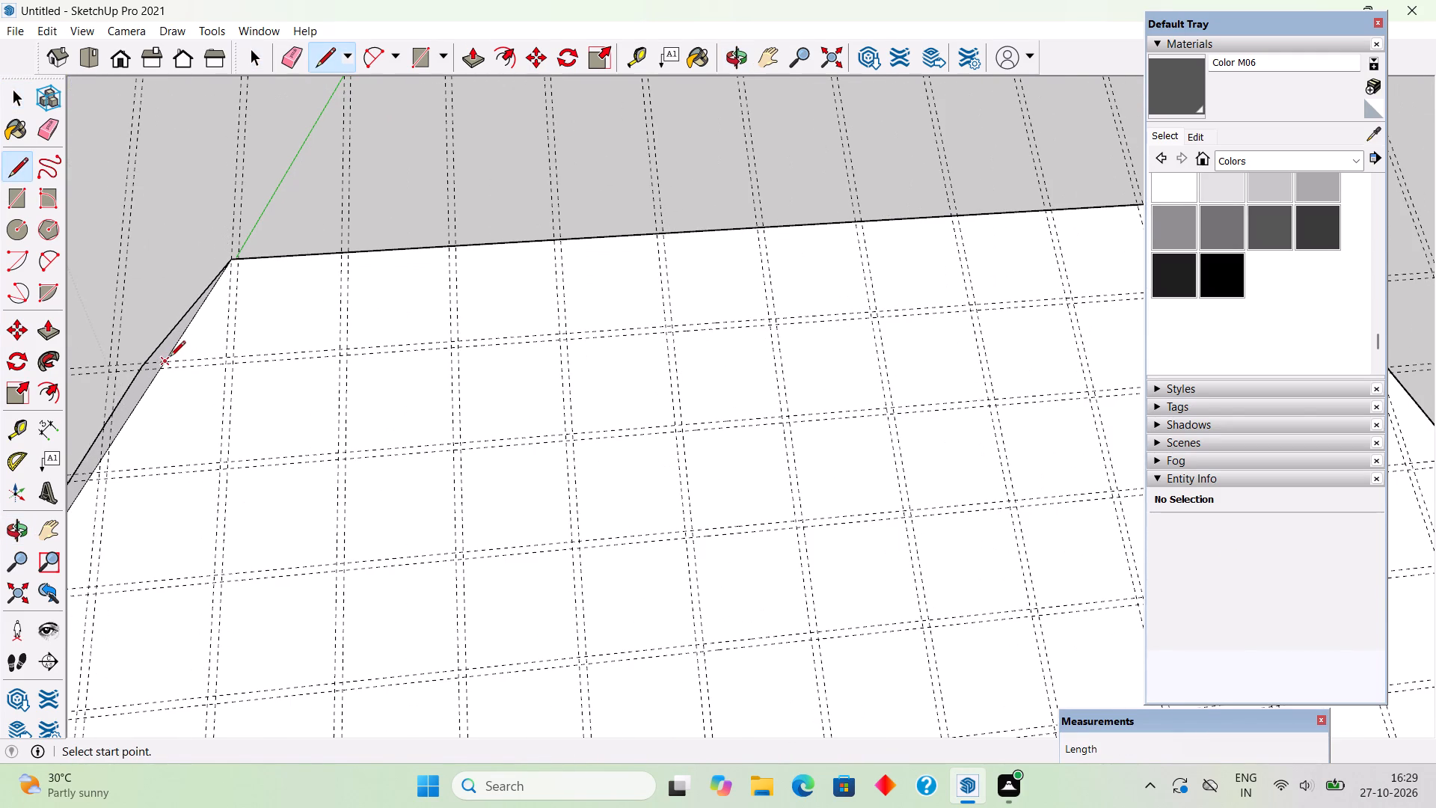
{"action": "scroll", "coordinate": [170, 358], "scroll_direction": "down", "scroll_amount": 4}
{"action": "scroll", "coordinate": [1028, 298], "scroll_direction": "up", "scroll_amount": 2}
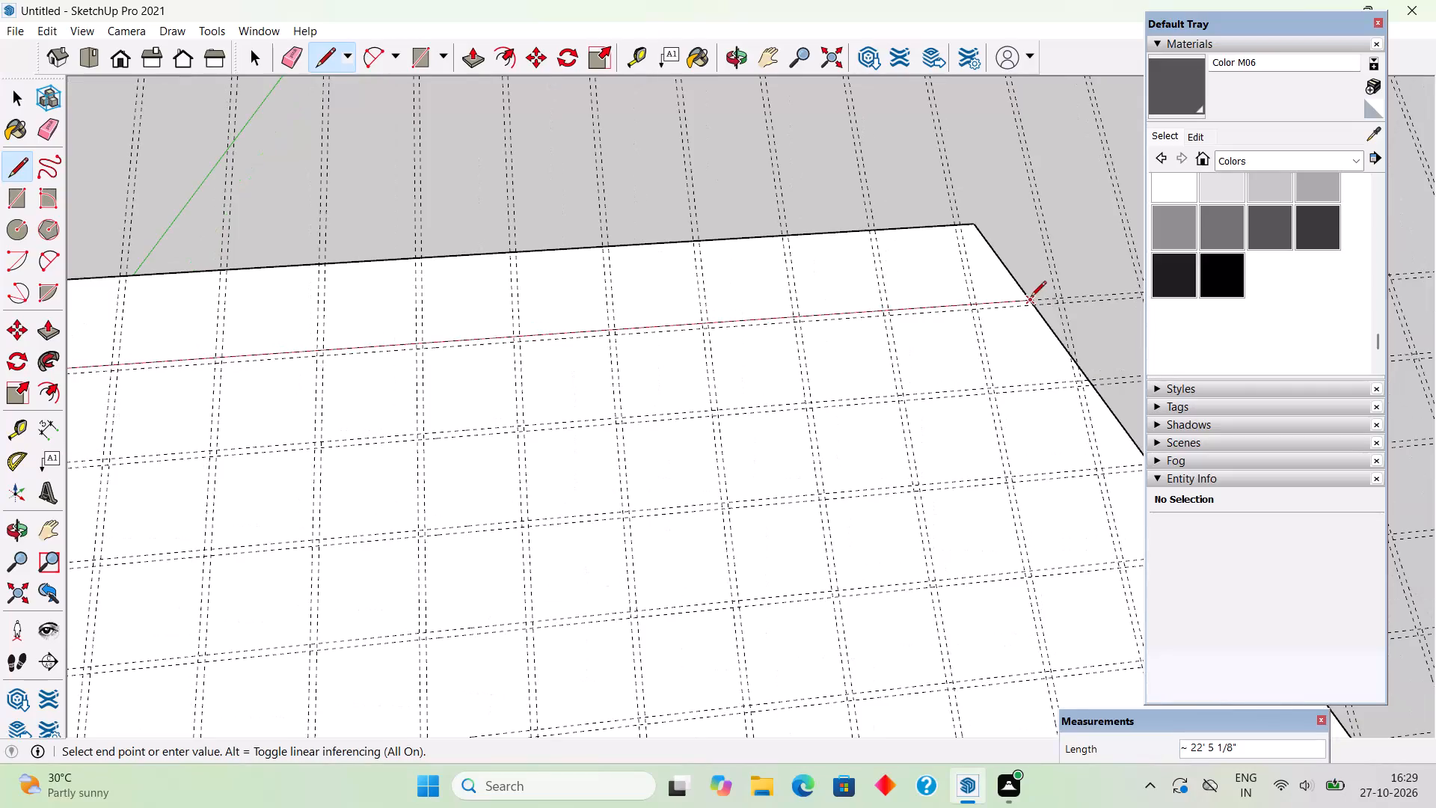
{"action": "left_click", "coordinate": [1031, 298]}
{"action": "scroll", "coordinate": [927, 330], "scroll_direction": "down", "scroll_amount": 4}
{"action": "scroll", "coordinate": [286, 383], "scroll_direction": "up", "scroll_amount": 5}
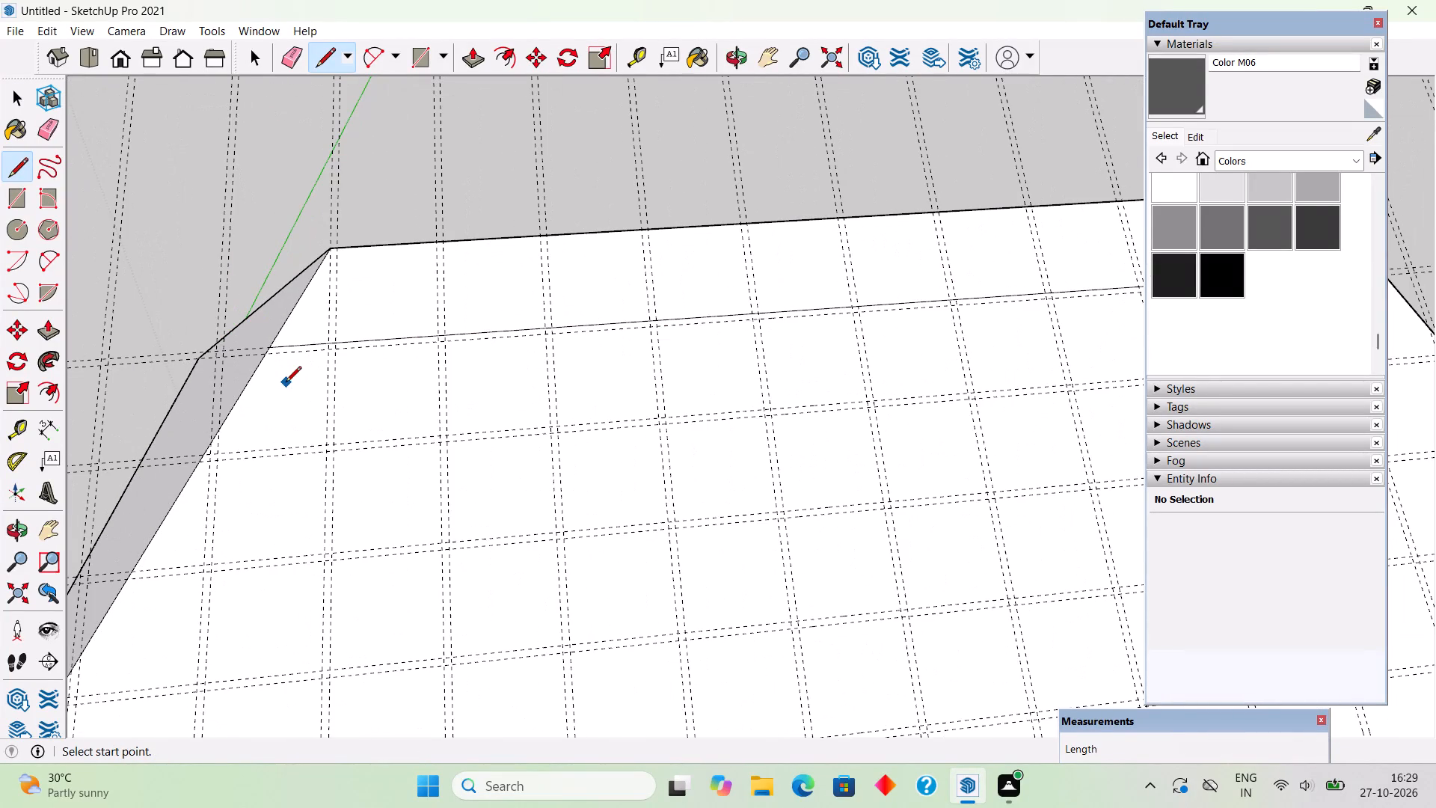
{"action": "scroll", "coordinate": [234, 370], "scroll_direction": "up", "scroll_amount": 4}
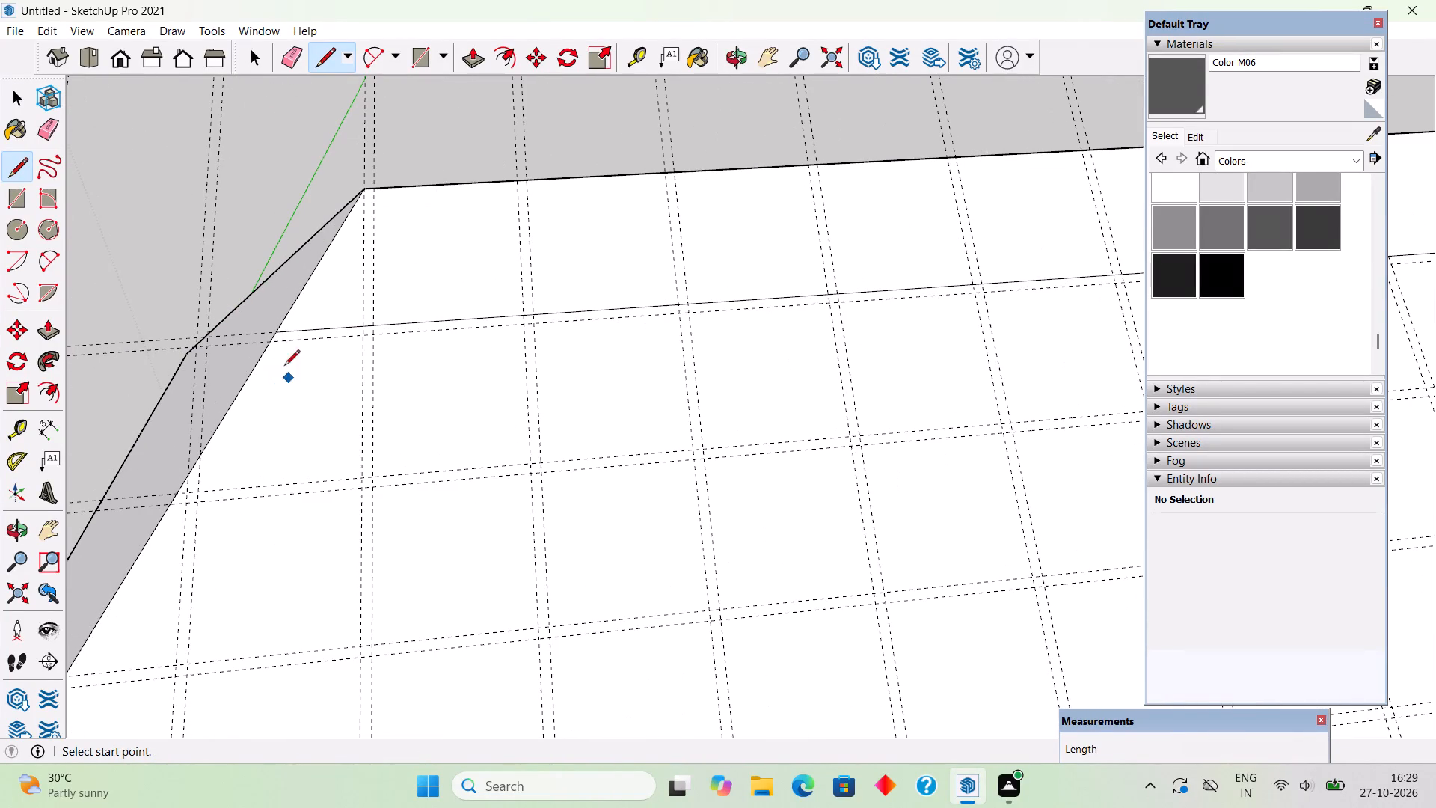
Draw a line about 22' 6" long along the lower guide of the first horizontal pair below the ridge, from hip to hip.
{"action": "left_click", "coordinate": [275, 346]}
{"action": "scroll", "coordinate": [274, 346], "scroll_direction": "down", "scroll_amount": 15}
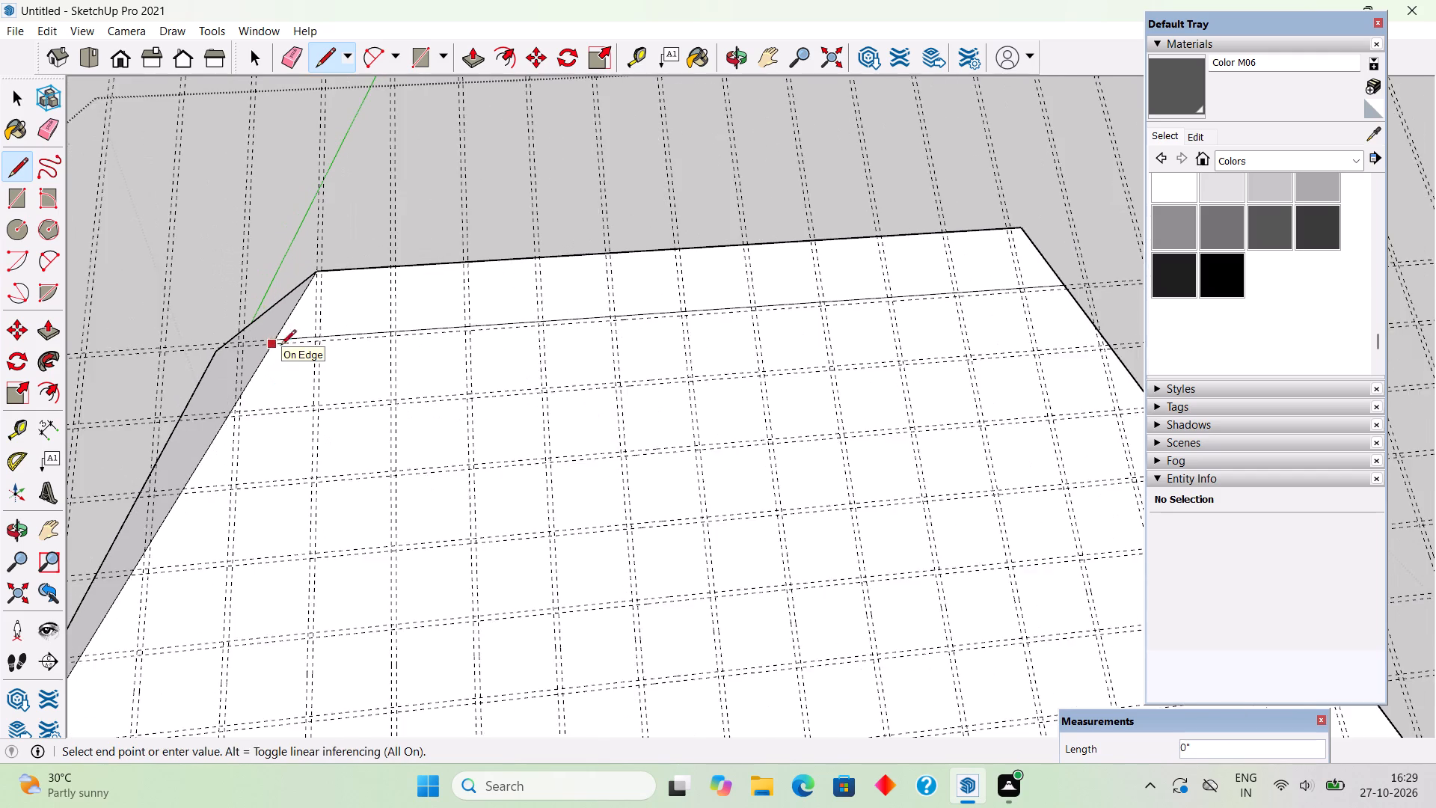
{"action": "scroll", "coordinate": [988, 290], "scroll_direction": "up", "scroll_amount": 5}
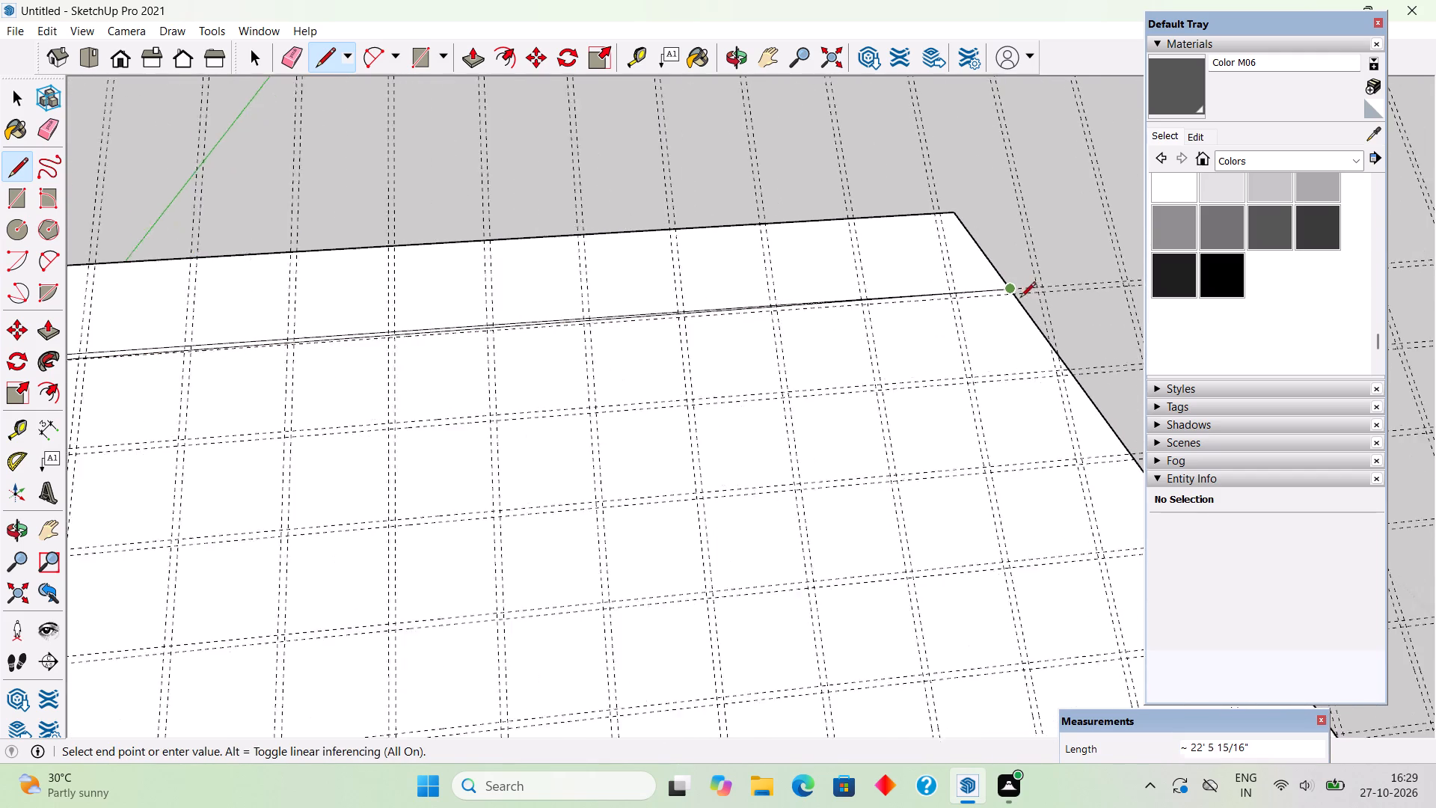
{"action": "scroll", "coordinate": [1020, 299], "scroll_direction": "up", "scroll_amount": 9}
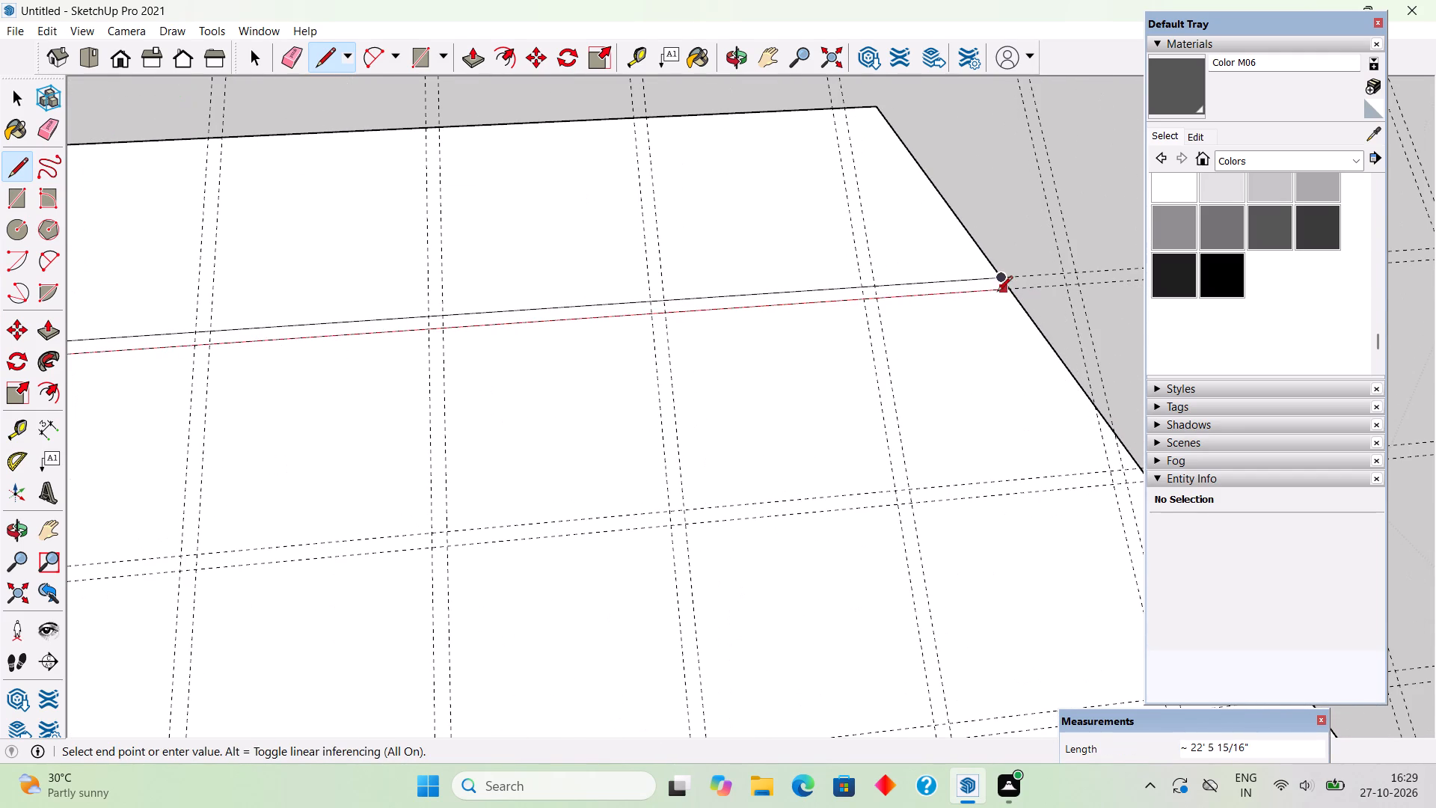
{"action": "left_click", "coordinate": [1016, 287]}
Draw a line about 24' 5" long along the upper guide of the second horizontal pair, from hip to hip across the front slope.
{"action": "scroll", "coordinate": [1016, 287], "scroll_direction": "down", "scroll_amount": 15}
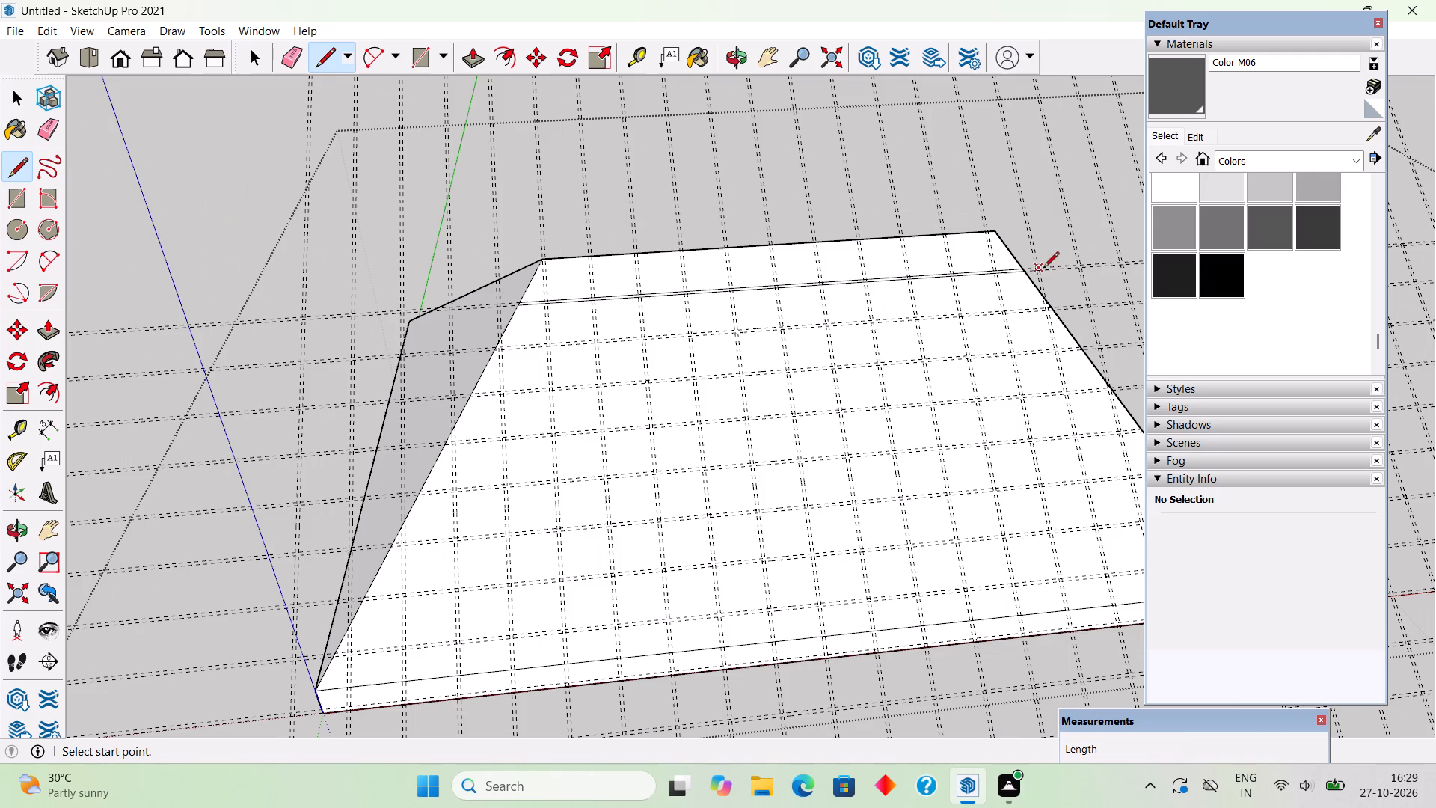
{"action": "scroll", "coordinate": [501, 343], "scroll_direction": "up", "scroll_amount": 14}
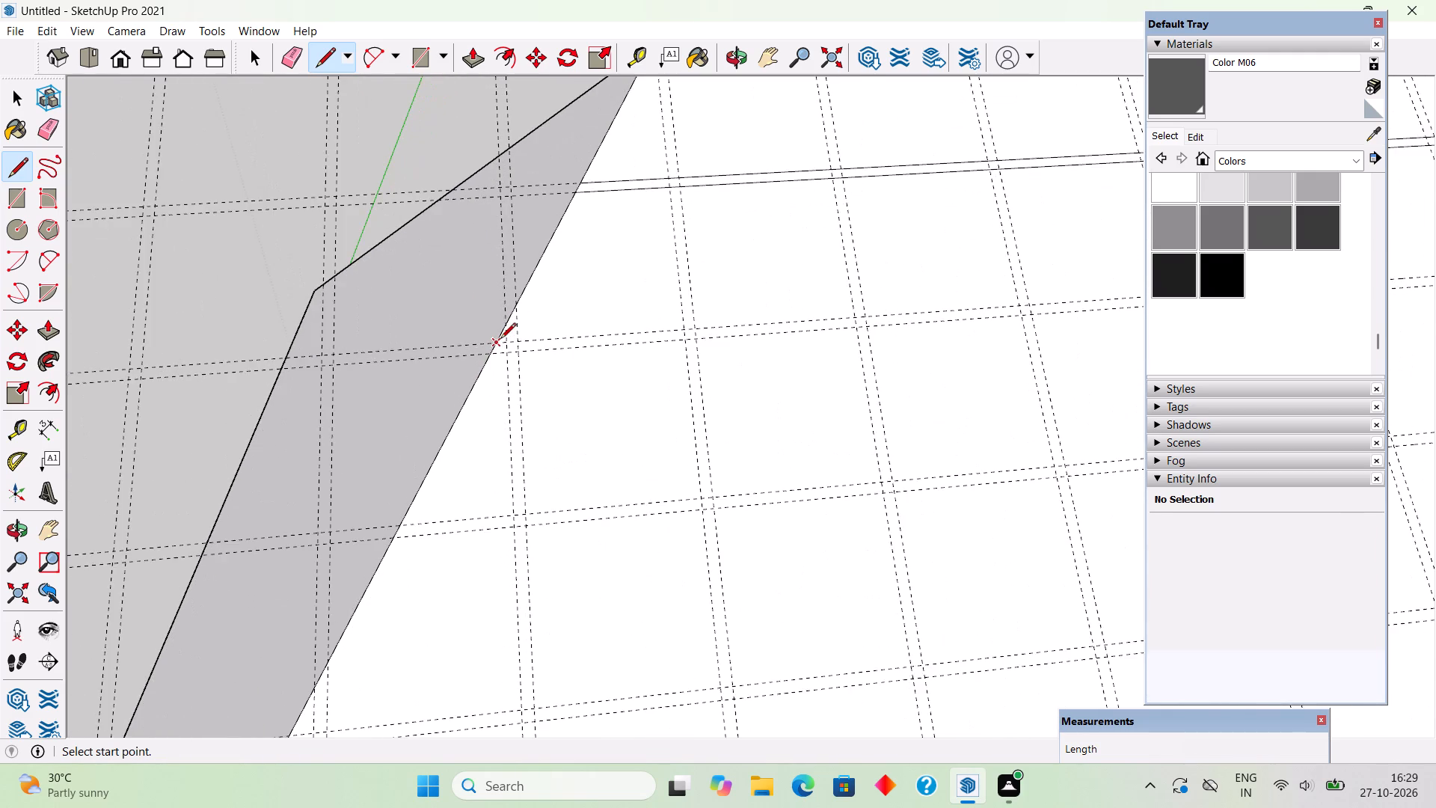
{"action": "left_click", "coordinate": [500, 340]}
{"action": "scroll", "coordinate": [493, 340], "scroll_direction": "down", "scroll_amount": 16}
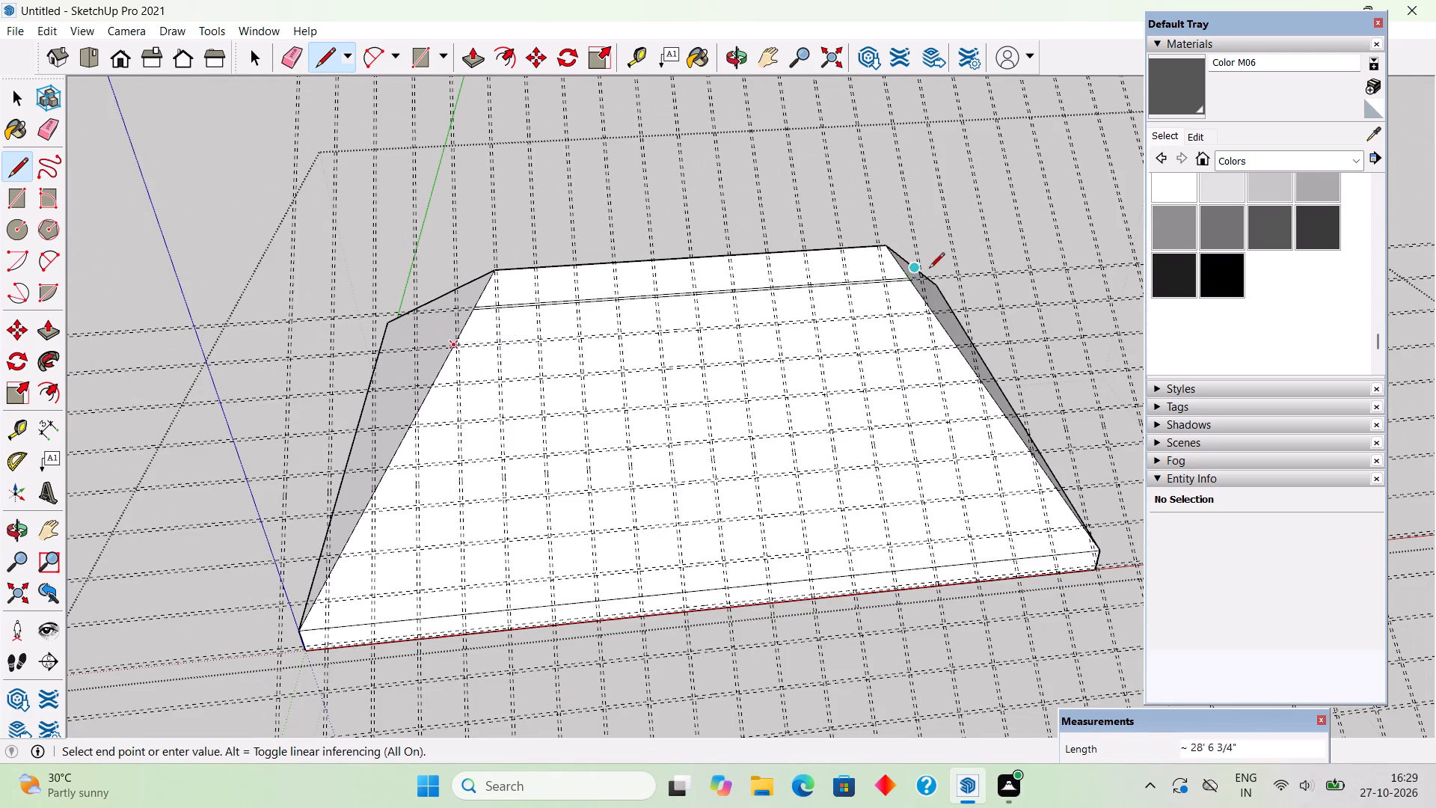
{"action": "scroll", "coordinate": [942, 303], "scroll_direction": "up", "scroll_amount": 12}
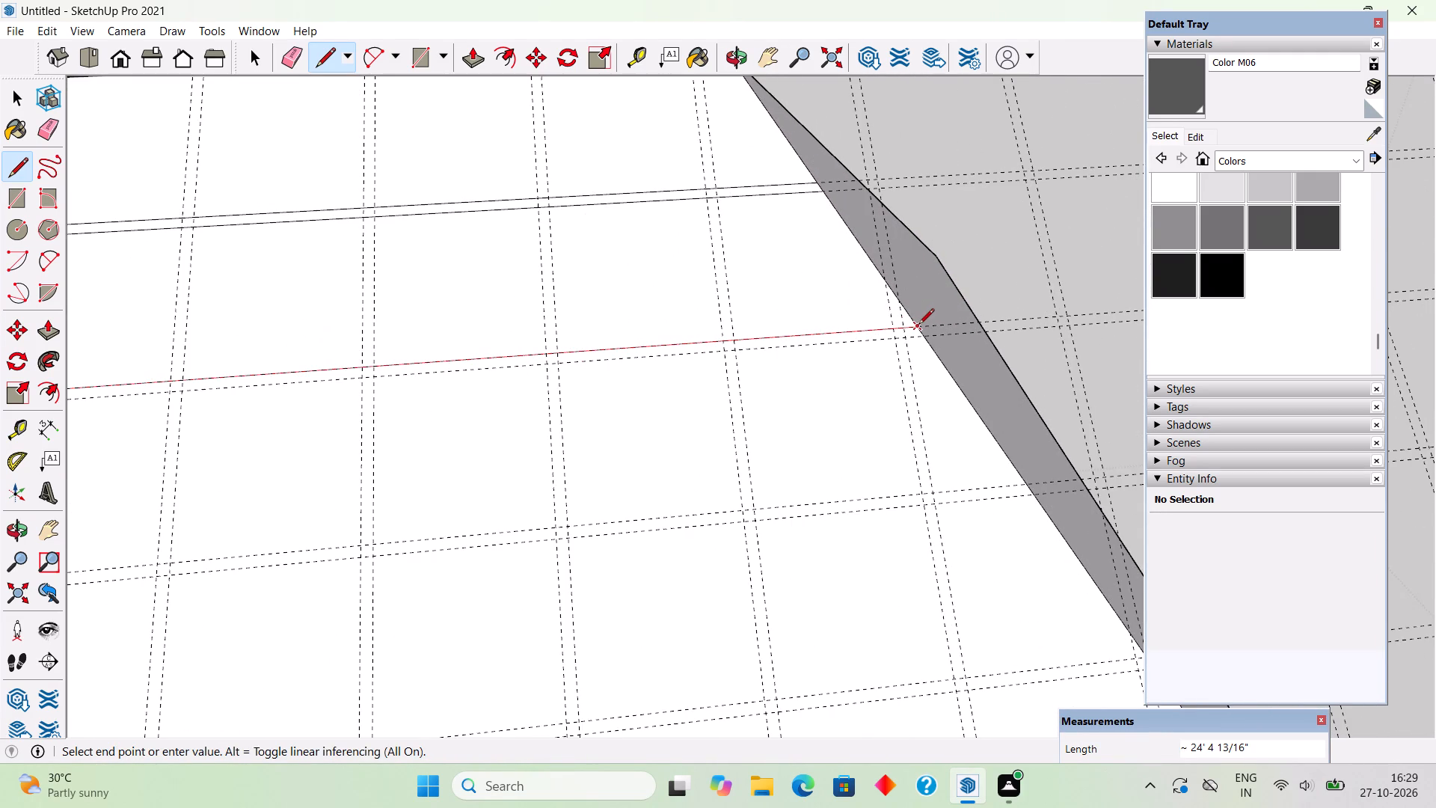
{"action": "left_click", "coordinate": [918, 325]}
Draw a line about 24' 7" long along the second pair's lower guide, back to the hip nearer the origin.
{"action": "left_click", "coordinate": [927, 340]}
{"action": "scroll", "coordinate": [913, 343], "scroll_direction": "down", "scroll_amount": 5}
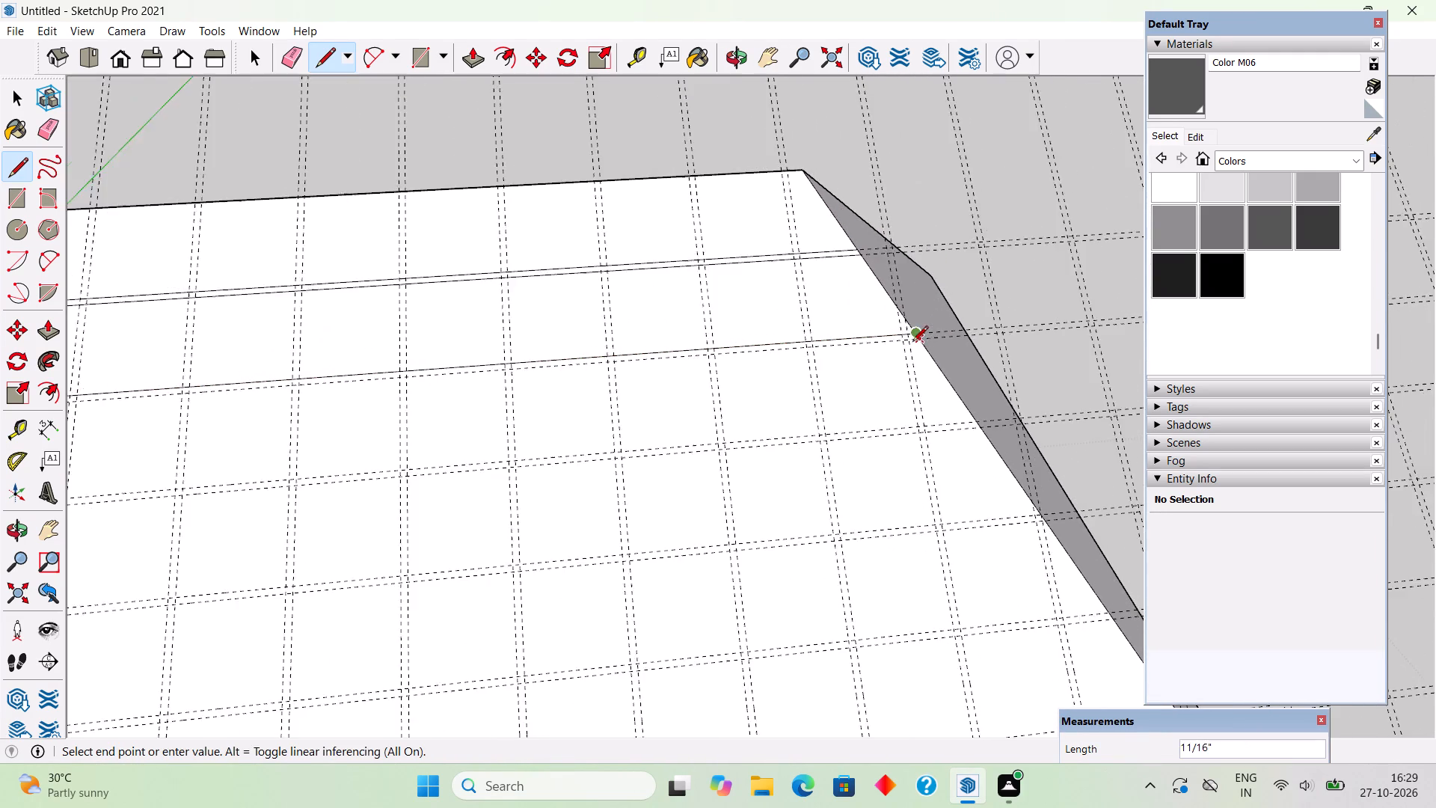
{"action": "scroll", "coordinate": [912, 343], "scroll_direction": "down", "scroll_amount": 6}
{"action": "scroll", "coordinate": [108, 414], "scroll_direction": "up", "scroll_amount": 10}
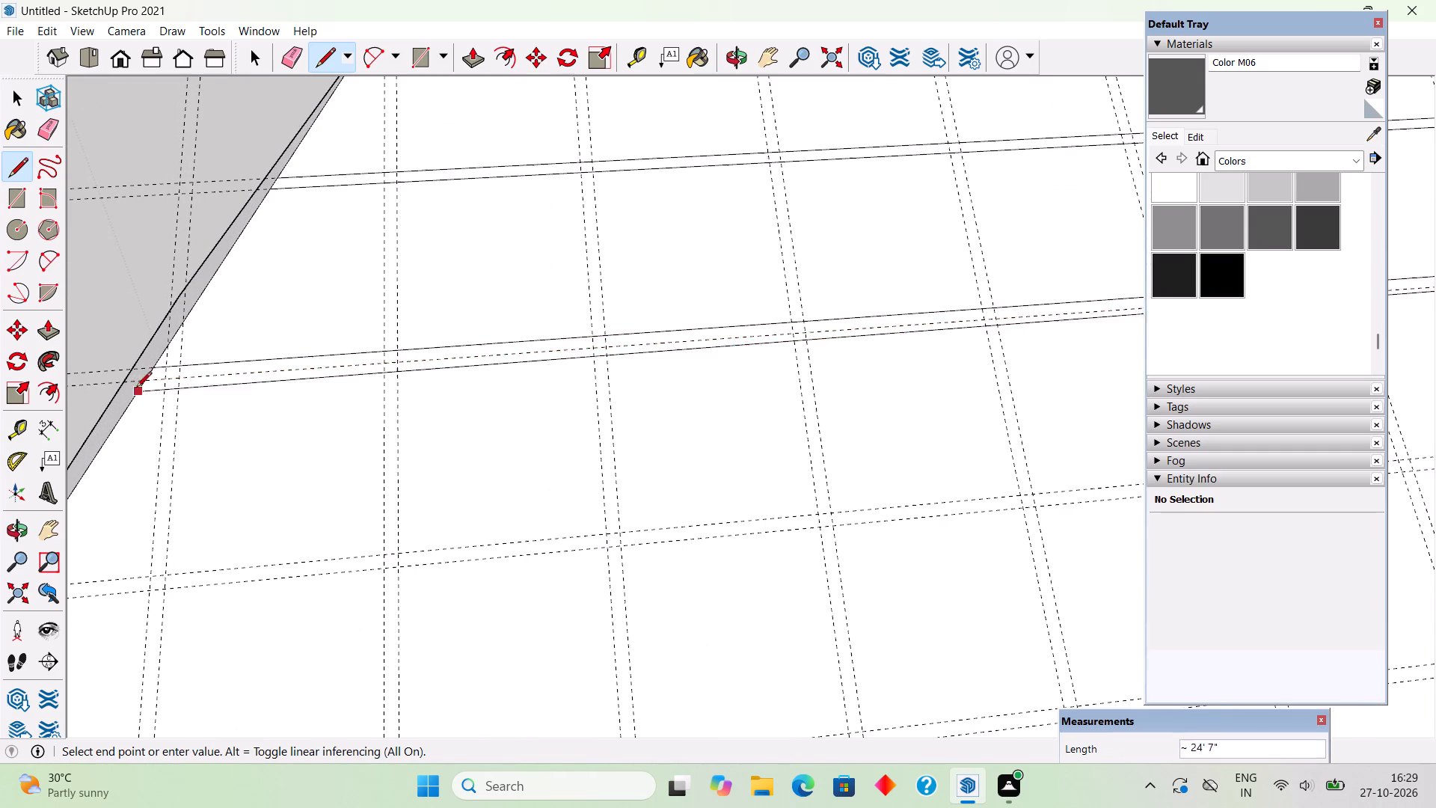
{"action": "left_click", "coordinate": [143, 383]}
Draw a line about 26' 4" long along the upper guide of the third horizontal pair, from hip to hip.
{"action": "scroll", "coordinate": [314, 298], "scroll_direction": "down", "scroll_amount": 6}
{"action": "scroll", "coordinate": [421, 260], "scroll_direction": "down", "scroll_amount": 5}
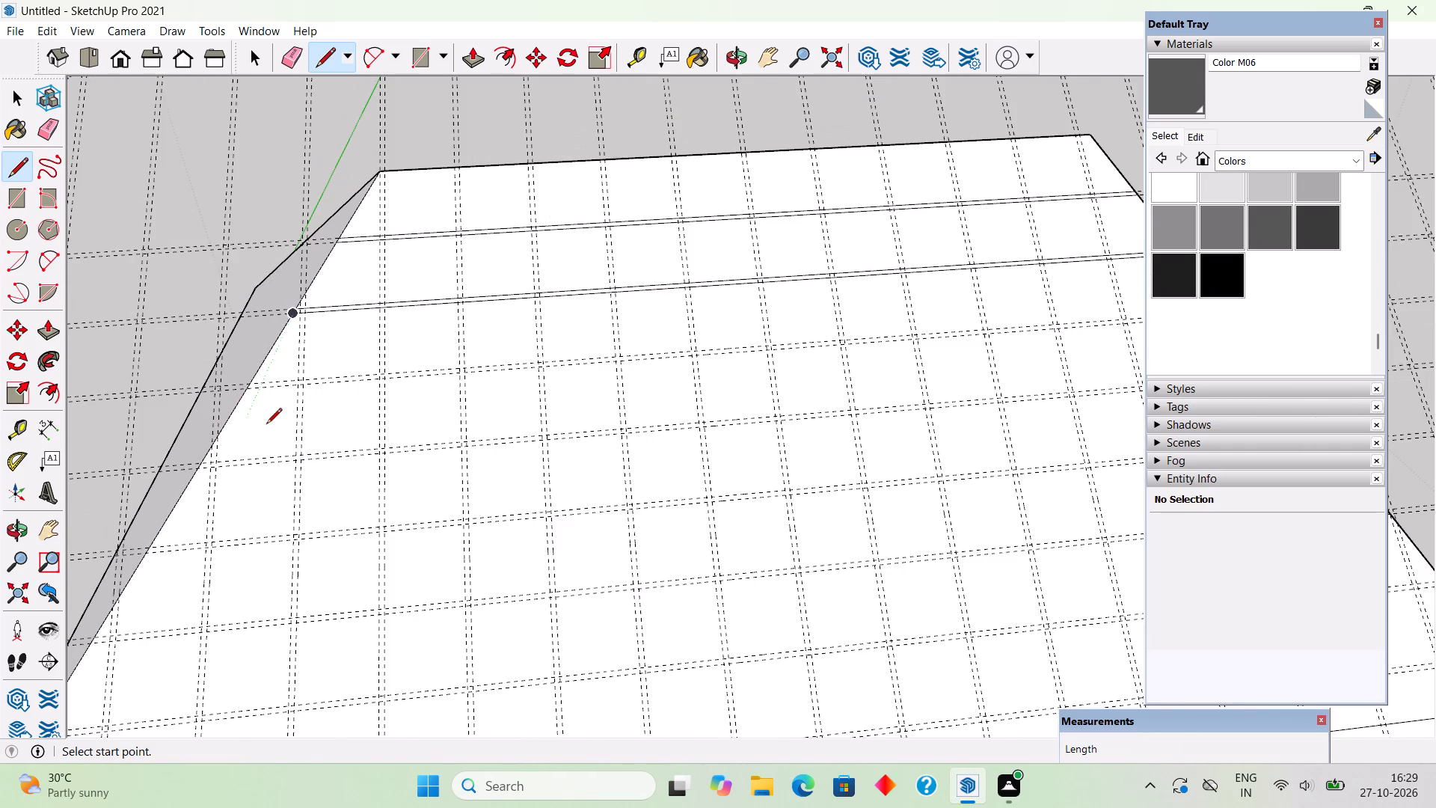
{"action": "scroll", "coordinate": [260, 400], "scroll_direction": "up", "scroll_amount": 10}
{"action": "left_click", "coordinate": [251, 371]}
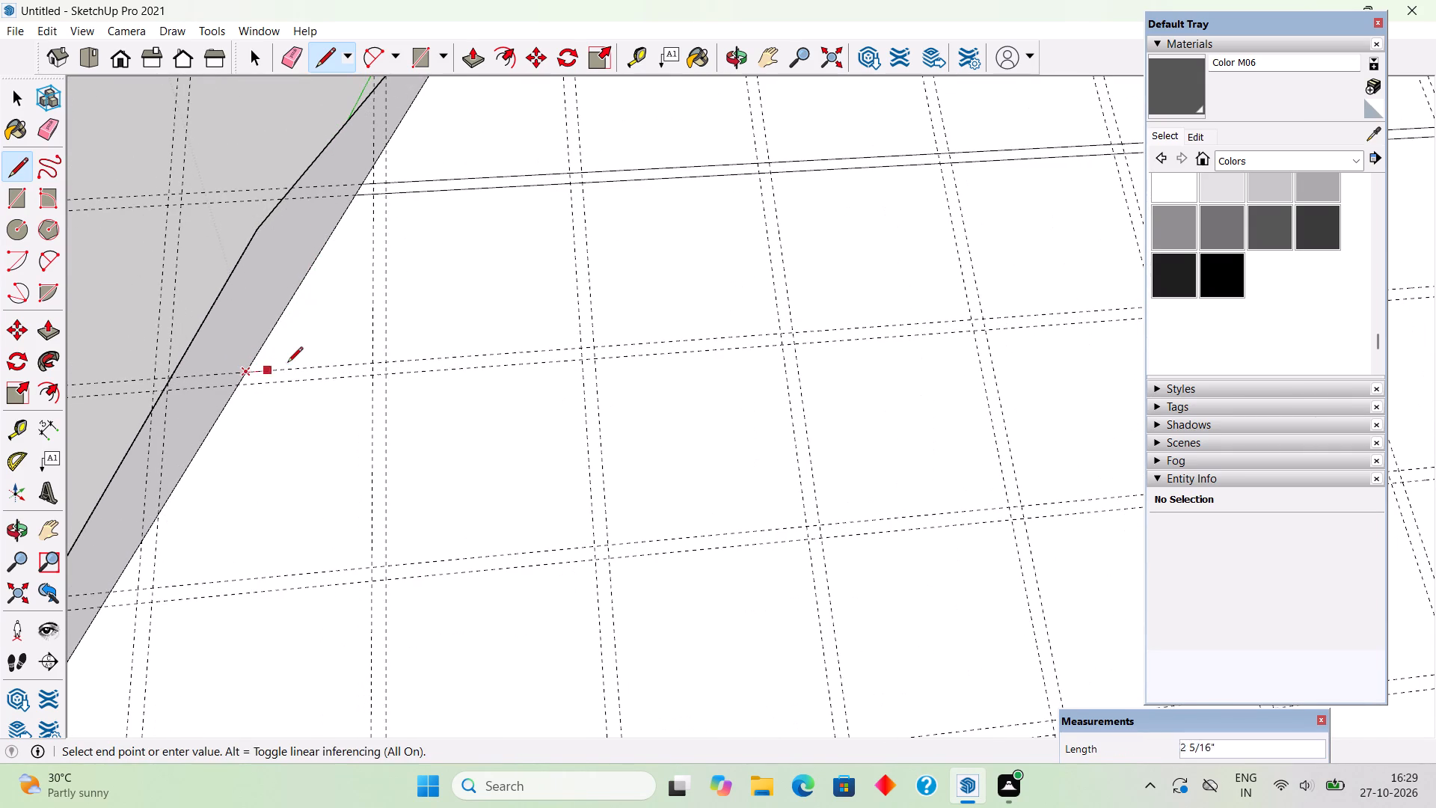
{"action": "scroll", "coordinate": [287, 364], "scroll_direction": "down", "scroll_amount": 19}
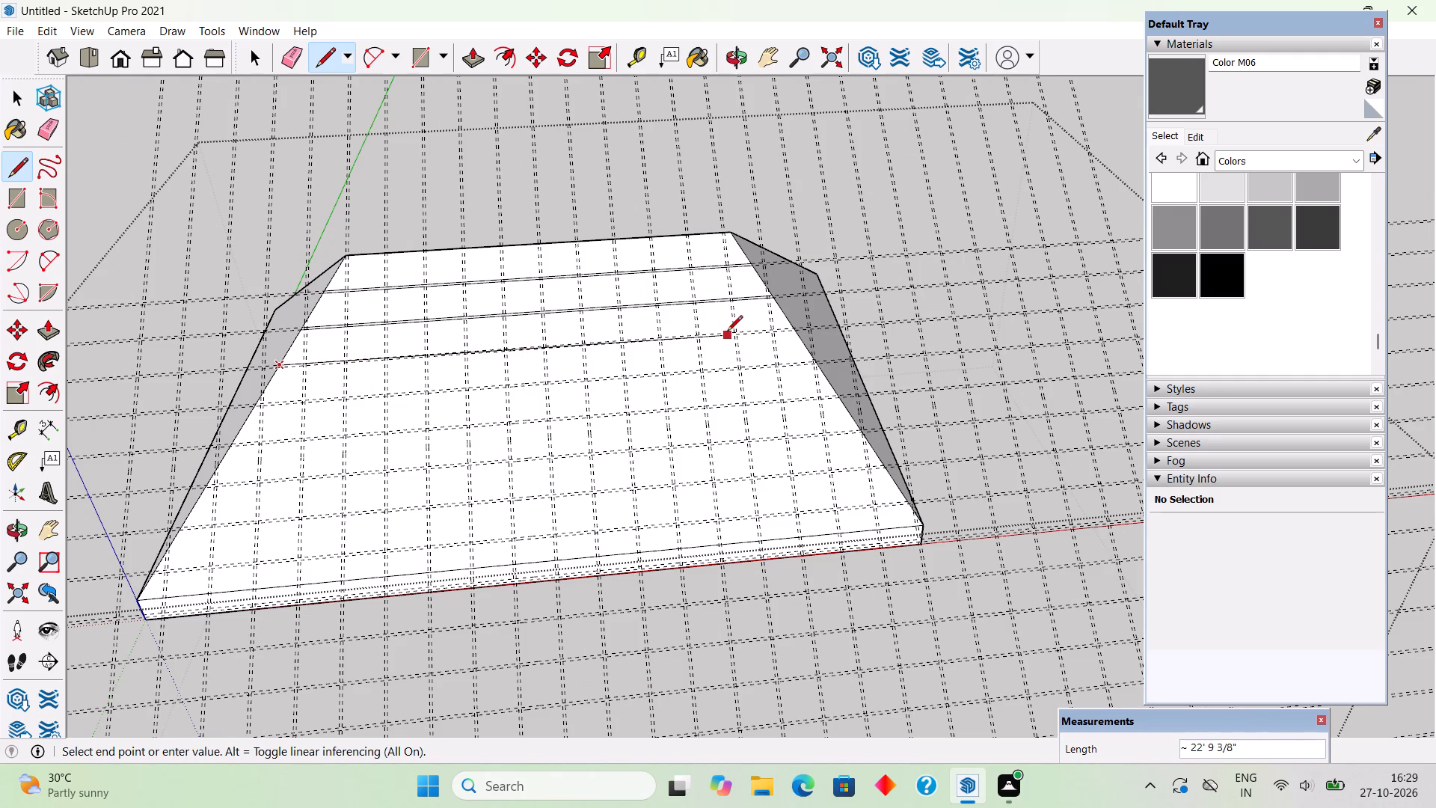
{"action": "scroll", "coordinate": [753, 327], "scroll_direction": "up", "scroll_amount": 2}
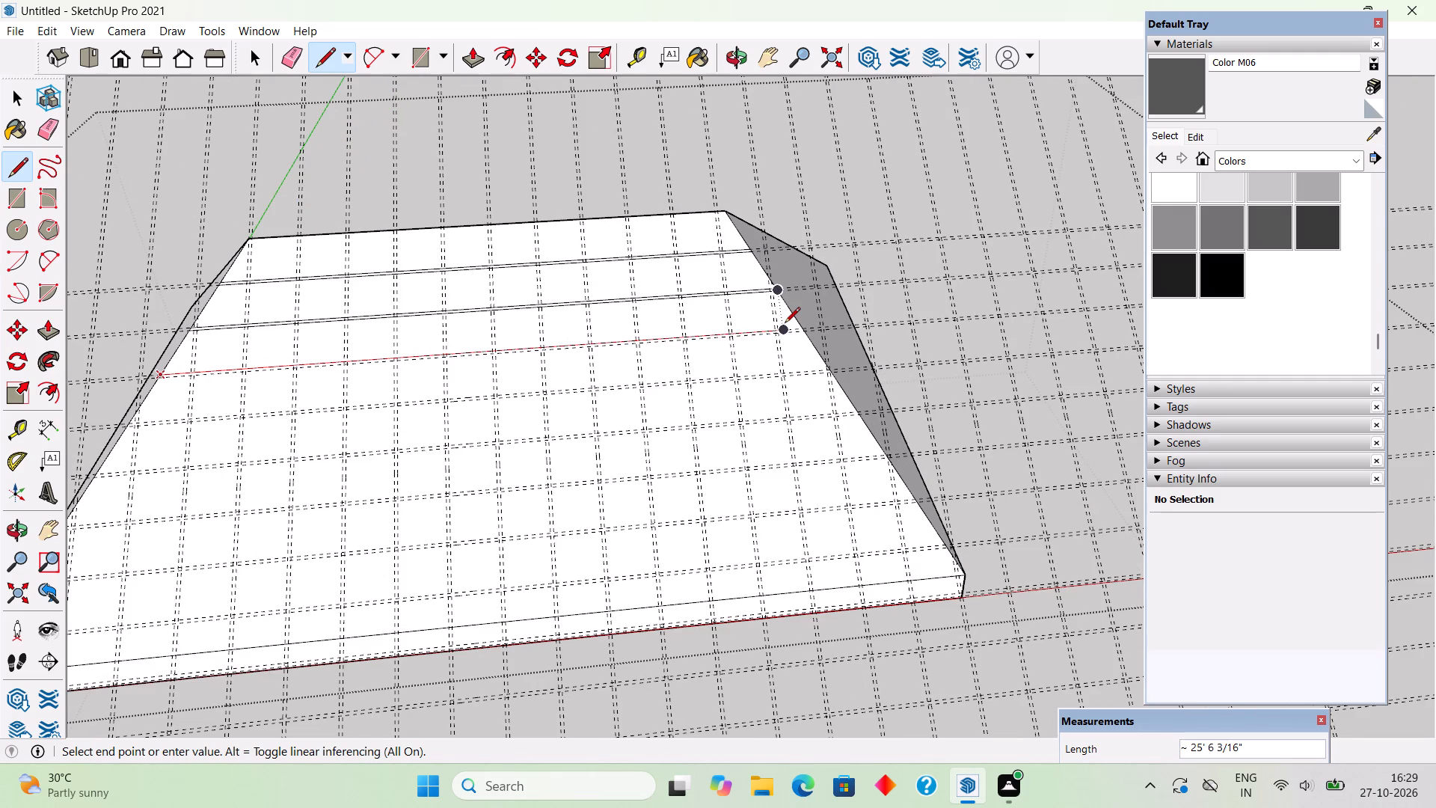
{"action": "left_click", "coordinate": [800, 325]}
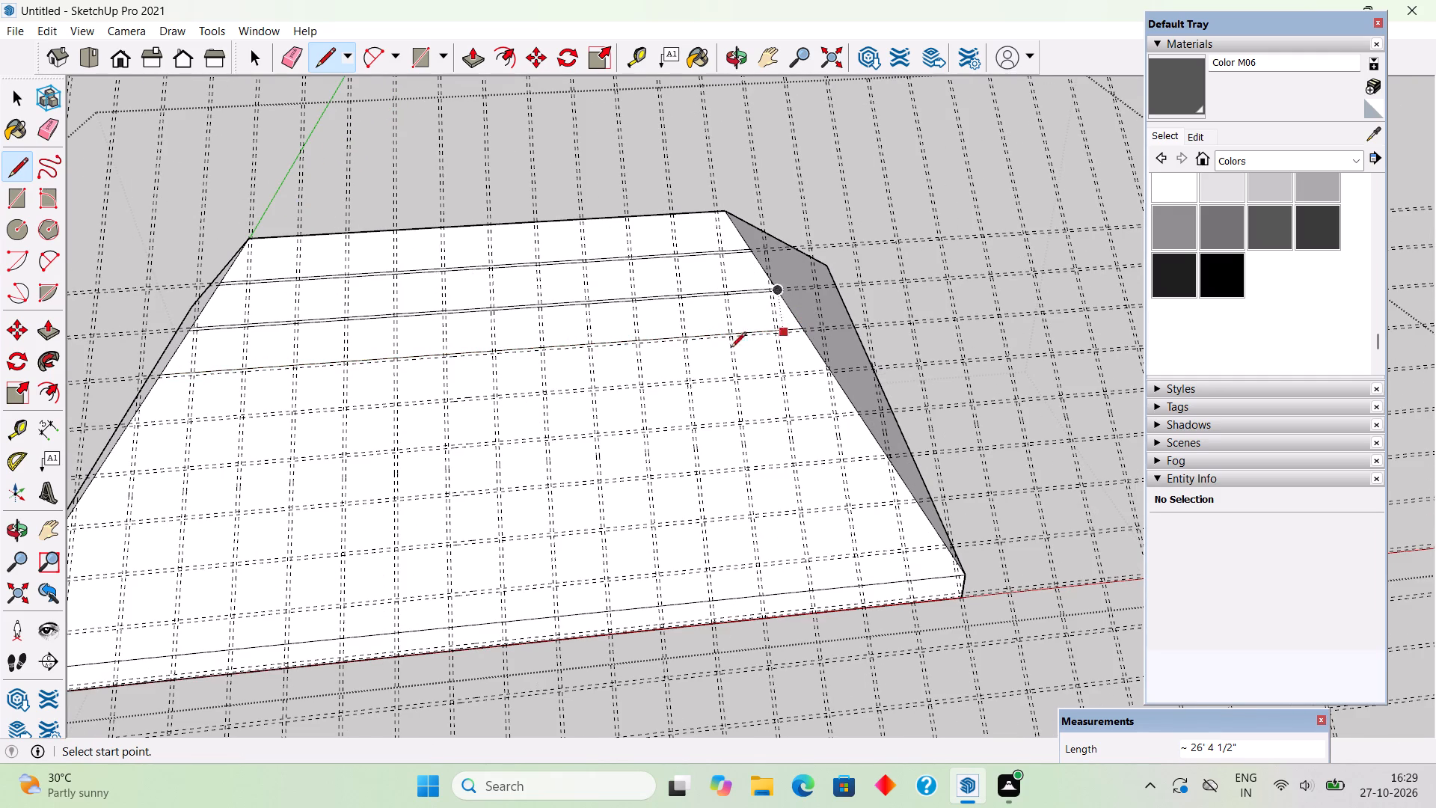
Draw a line about 26' 6" long along the lower guide of the third horizontal pair, from hip to hip.
{"action": "scroll", "coordinate": [147, 384], "scroll_direction": "up", "scroll_amount": 9}
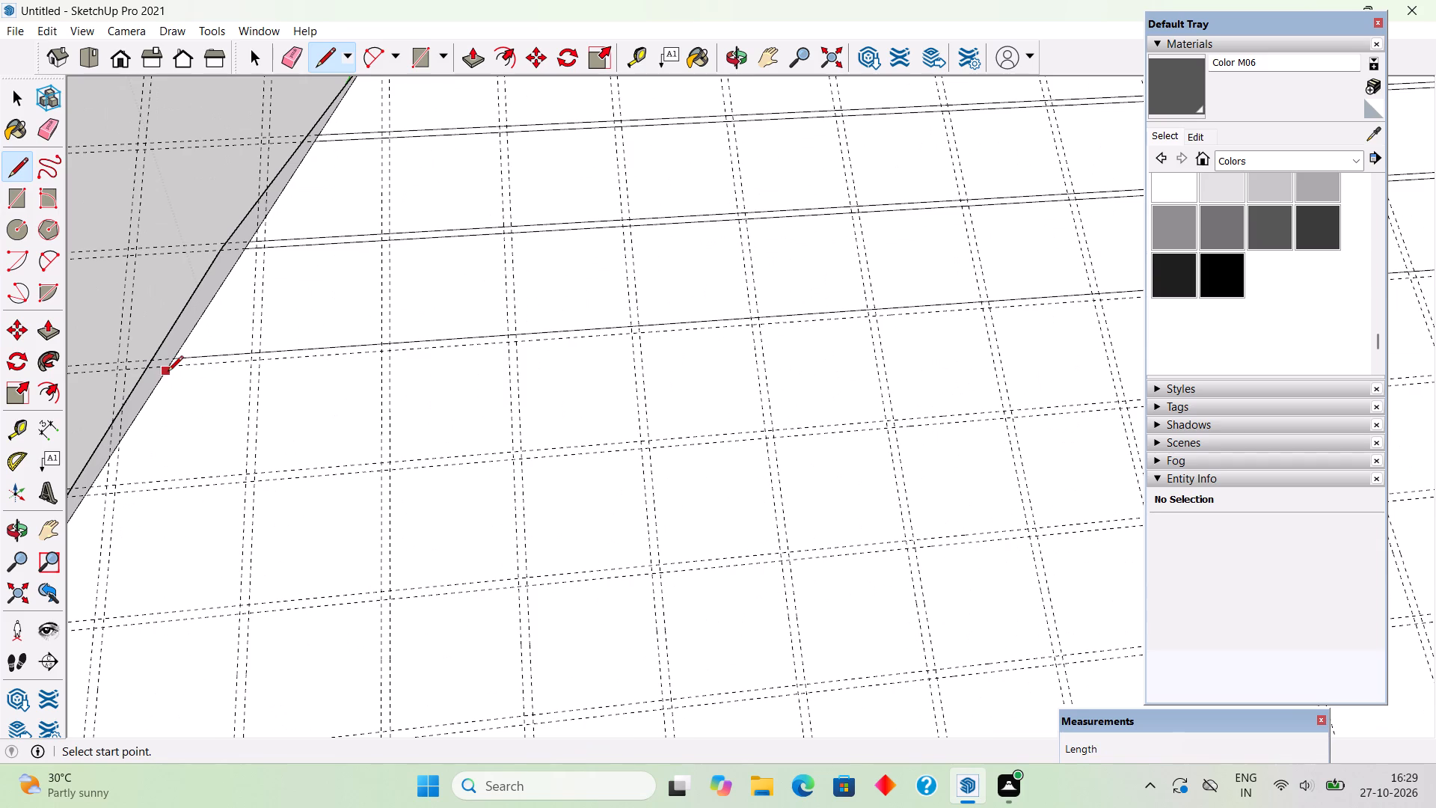
{"action": "scroll", "coordinate": [169, 369], "scroll_direction": "up", "scroll_amount": 7}
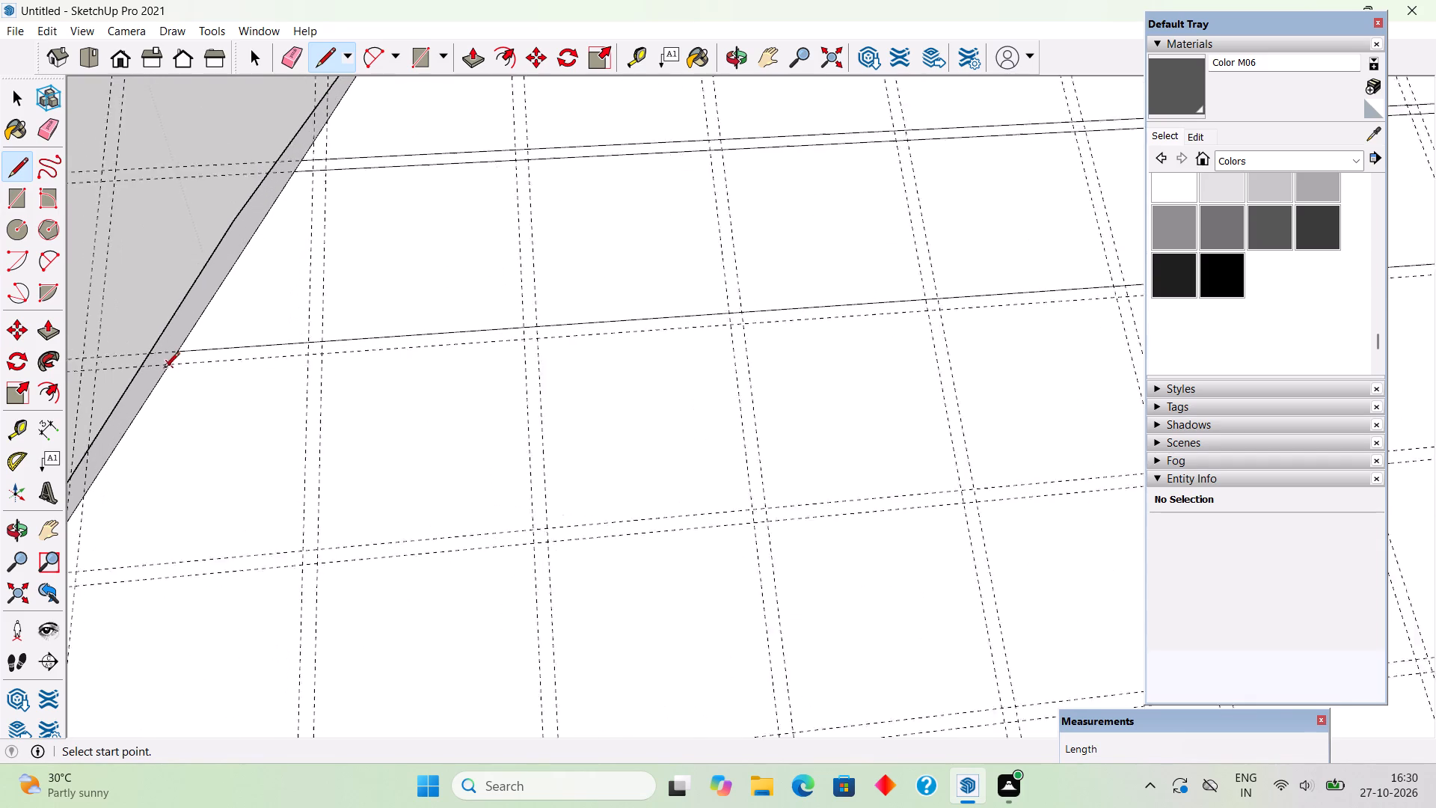
{"action": "scroll", "coordinate": [164, 369], "scroll_direction": "up", "scroll_amount": 1}
{"action": "left_click", "coordinate": [173, 367]}
{"action": "scroll", "coordinate": [173, 367], "scroll_direction": "down", "scroll_amount": 7}
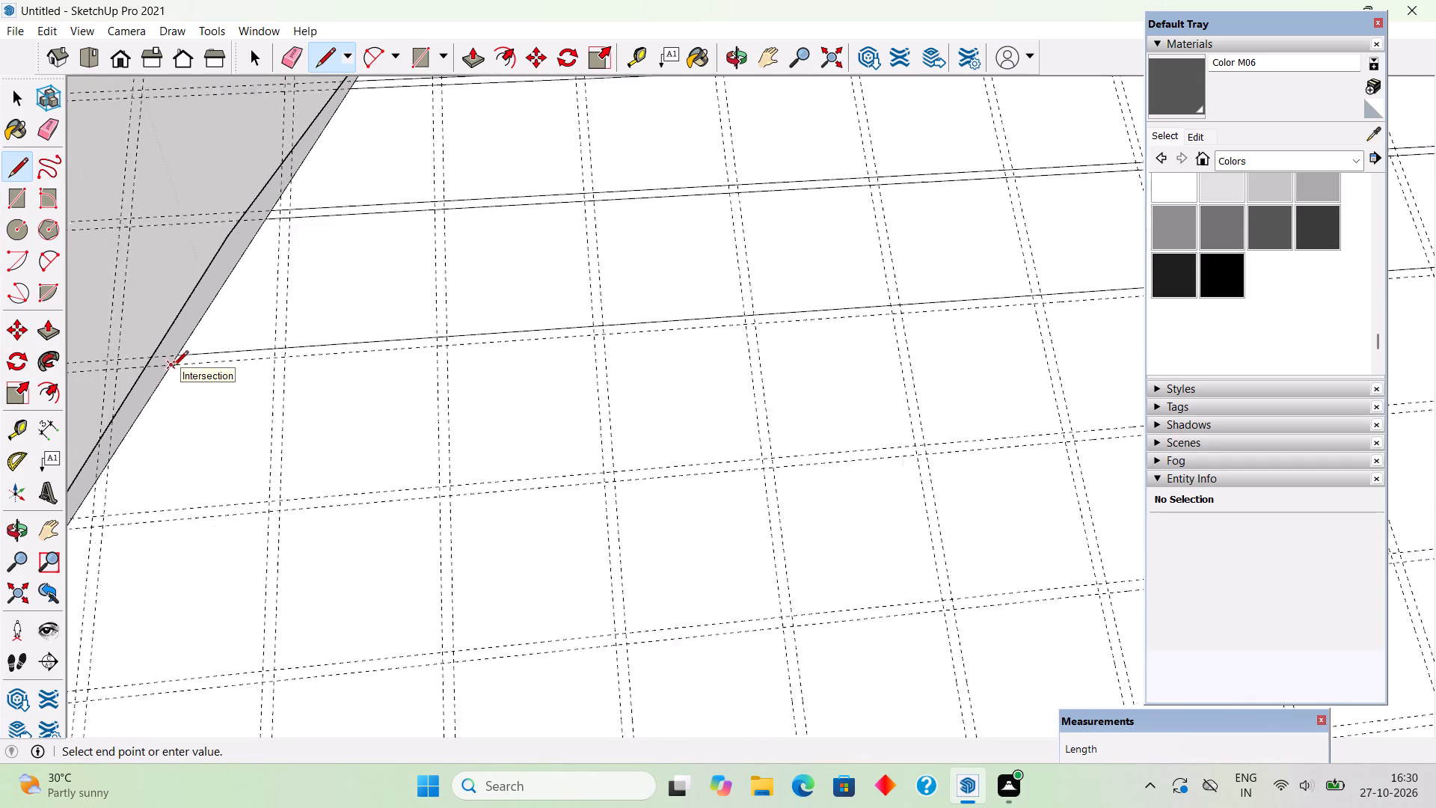
{"action": "scroll", "coordinate": [173, 367], "scroll_direction": "down", "scroll_amount": 7}
{"action": "scroll", "coordinate": [341, 365], "scroll_direction": "down", "scroll_amount": 5}
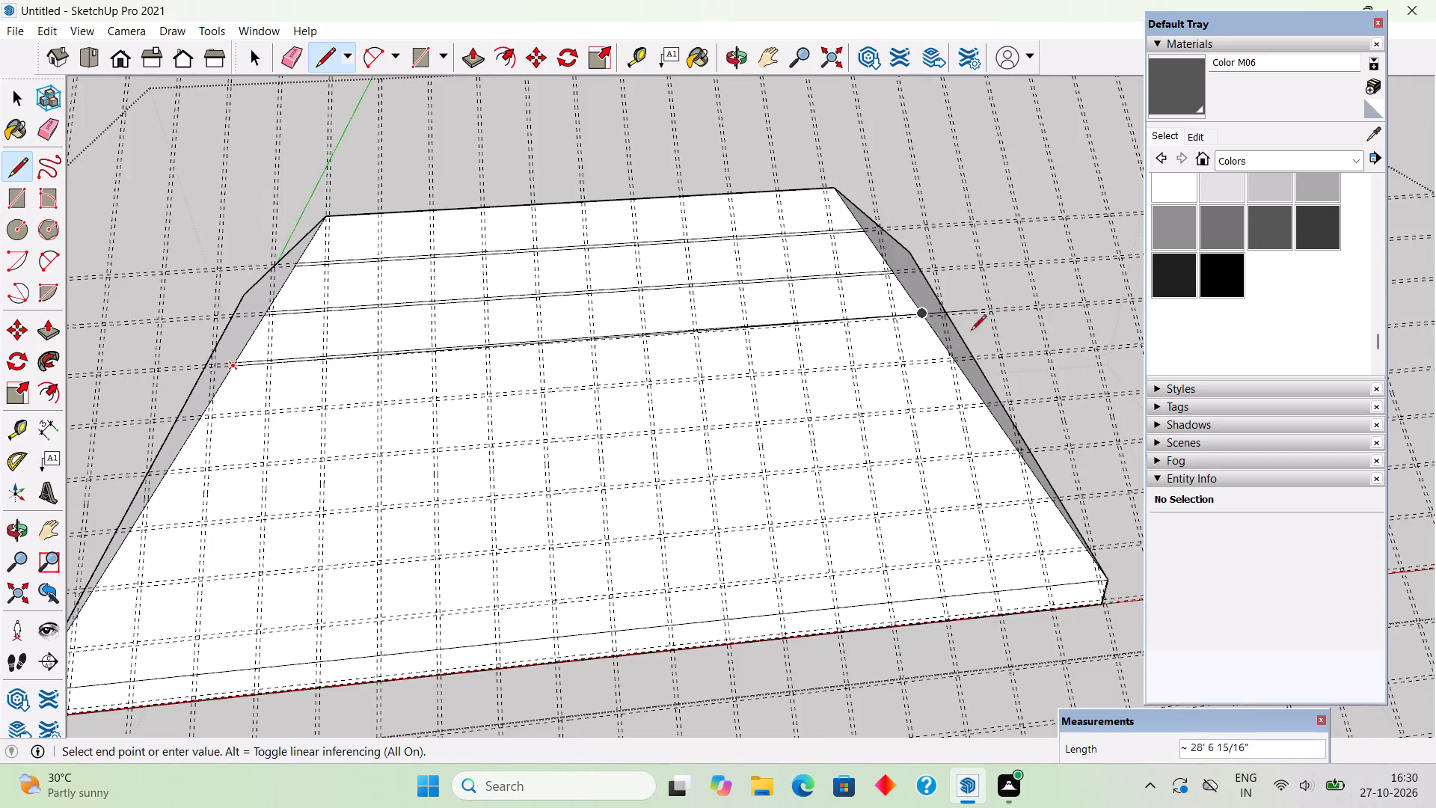
{"action": "scroll", "coordinate": [928, 331], "scroll_direction": "up", "scroll_amount": 13}
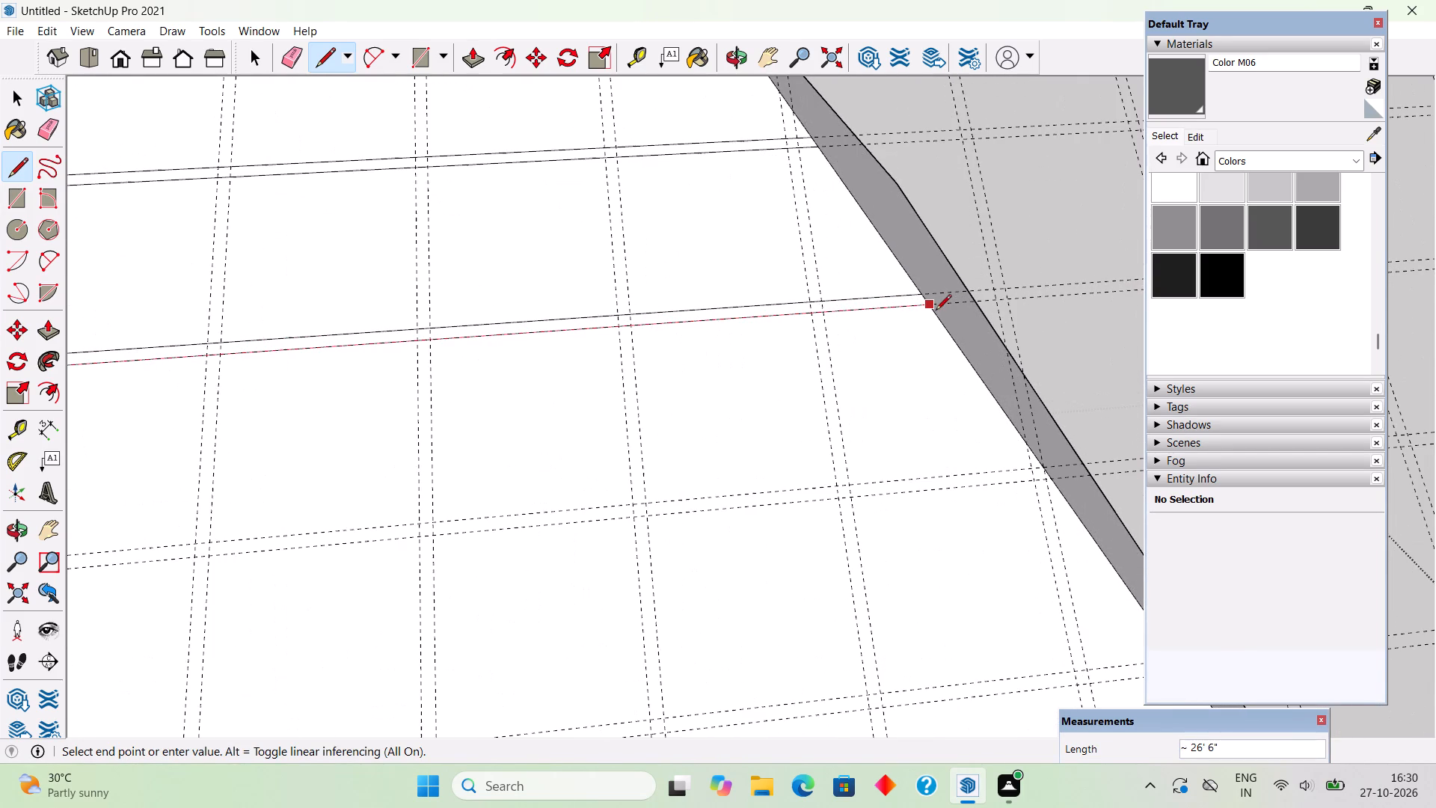
{"action": "left_click", "coordinate": [929, 305]}
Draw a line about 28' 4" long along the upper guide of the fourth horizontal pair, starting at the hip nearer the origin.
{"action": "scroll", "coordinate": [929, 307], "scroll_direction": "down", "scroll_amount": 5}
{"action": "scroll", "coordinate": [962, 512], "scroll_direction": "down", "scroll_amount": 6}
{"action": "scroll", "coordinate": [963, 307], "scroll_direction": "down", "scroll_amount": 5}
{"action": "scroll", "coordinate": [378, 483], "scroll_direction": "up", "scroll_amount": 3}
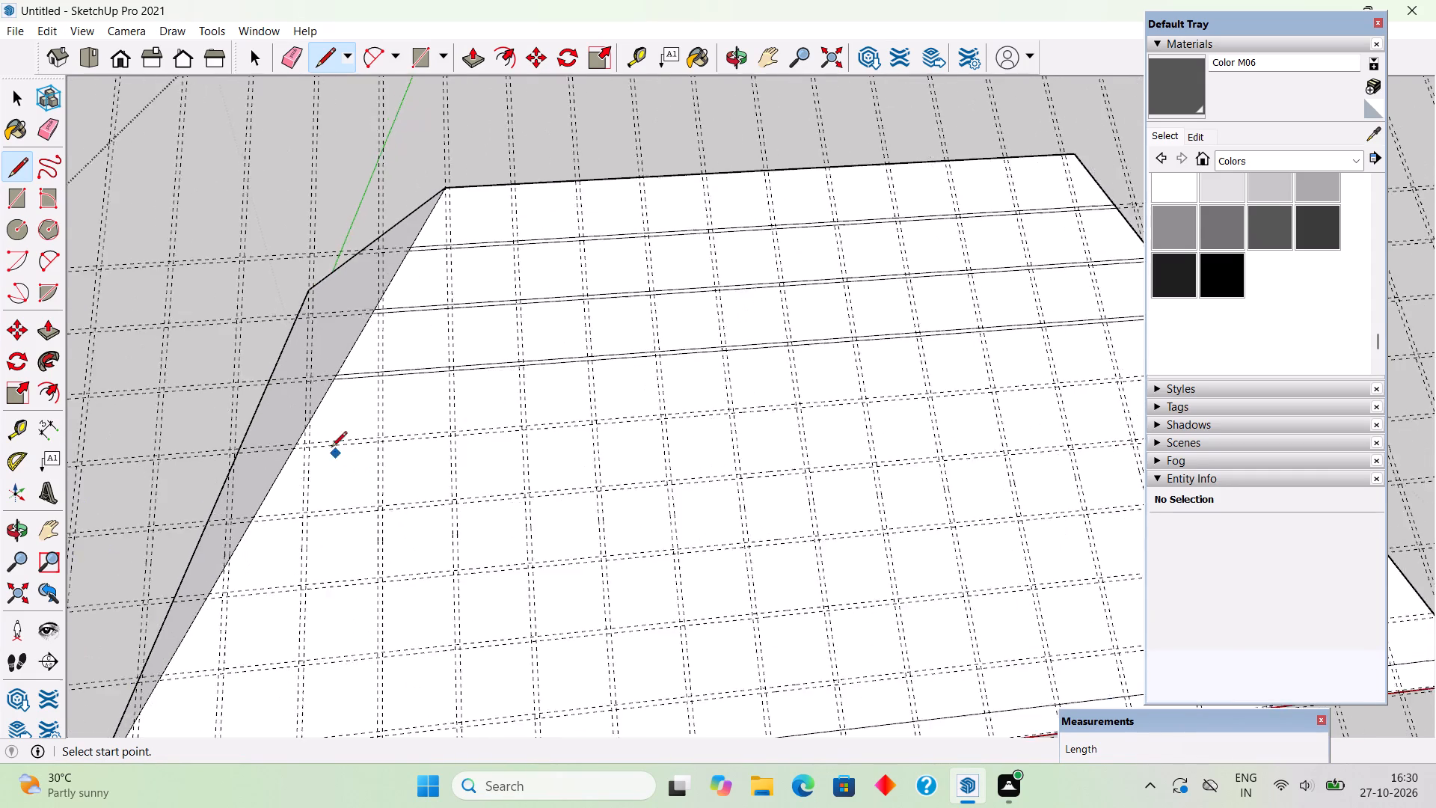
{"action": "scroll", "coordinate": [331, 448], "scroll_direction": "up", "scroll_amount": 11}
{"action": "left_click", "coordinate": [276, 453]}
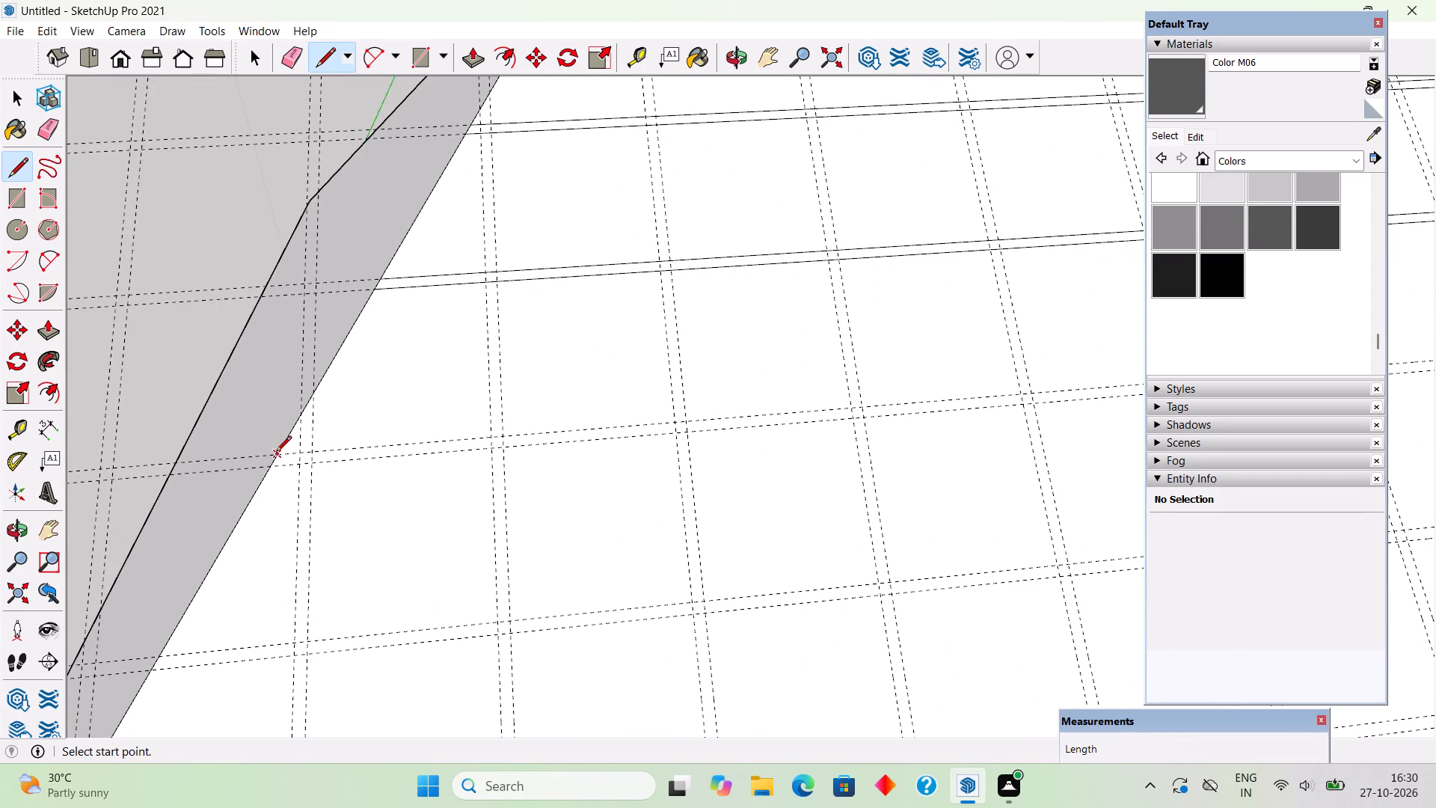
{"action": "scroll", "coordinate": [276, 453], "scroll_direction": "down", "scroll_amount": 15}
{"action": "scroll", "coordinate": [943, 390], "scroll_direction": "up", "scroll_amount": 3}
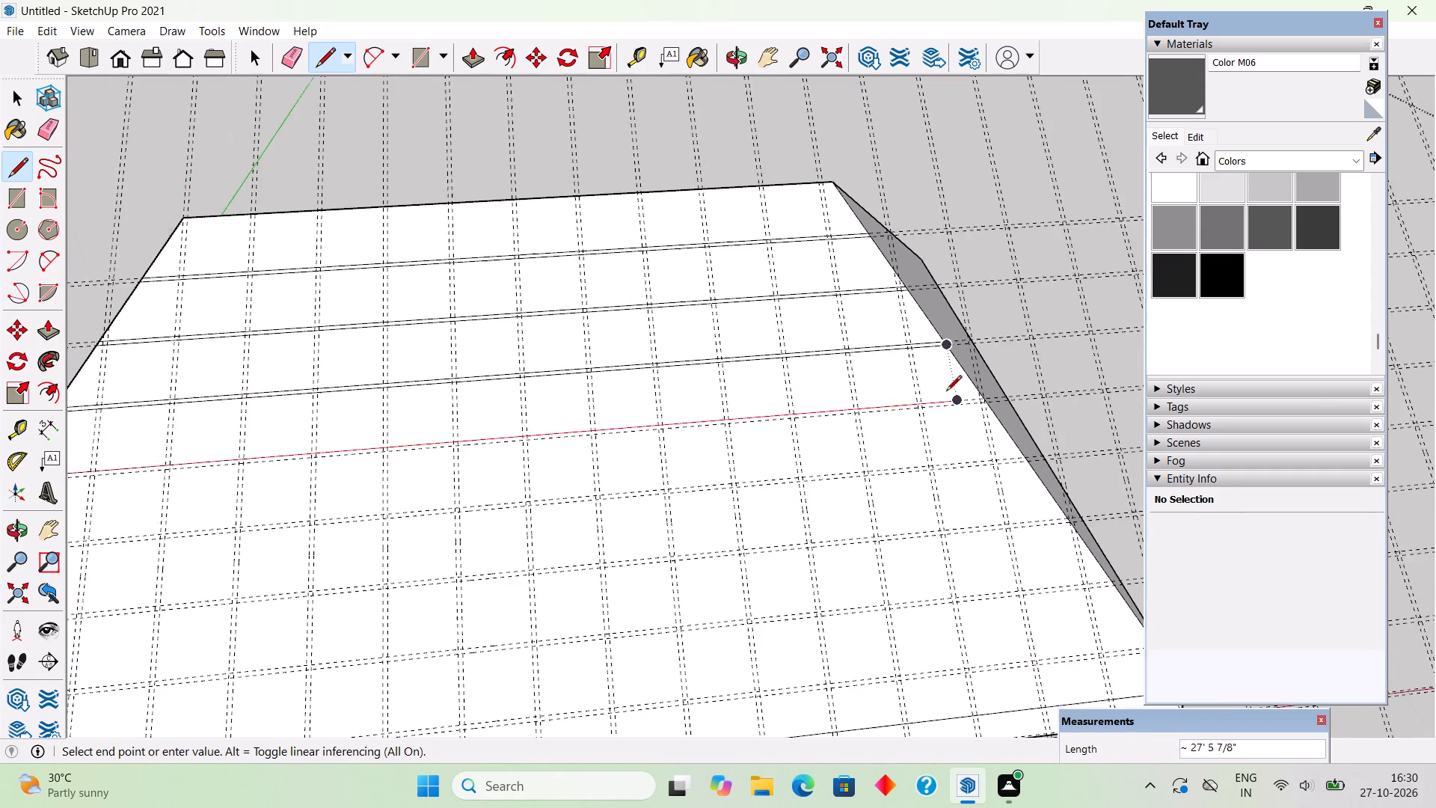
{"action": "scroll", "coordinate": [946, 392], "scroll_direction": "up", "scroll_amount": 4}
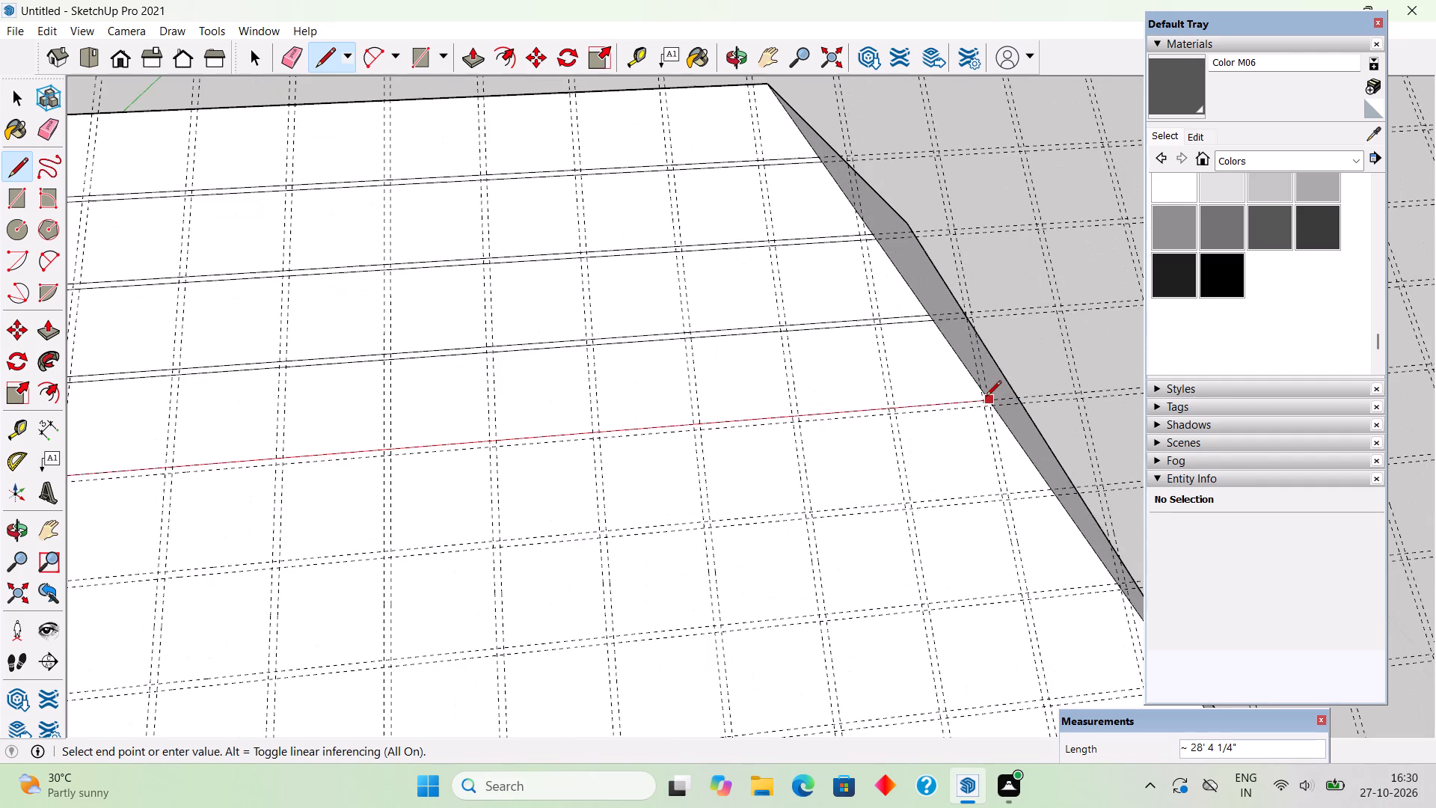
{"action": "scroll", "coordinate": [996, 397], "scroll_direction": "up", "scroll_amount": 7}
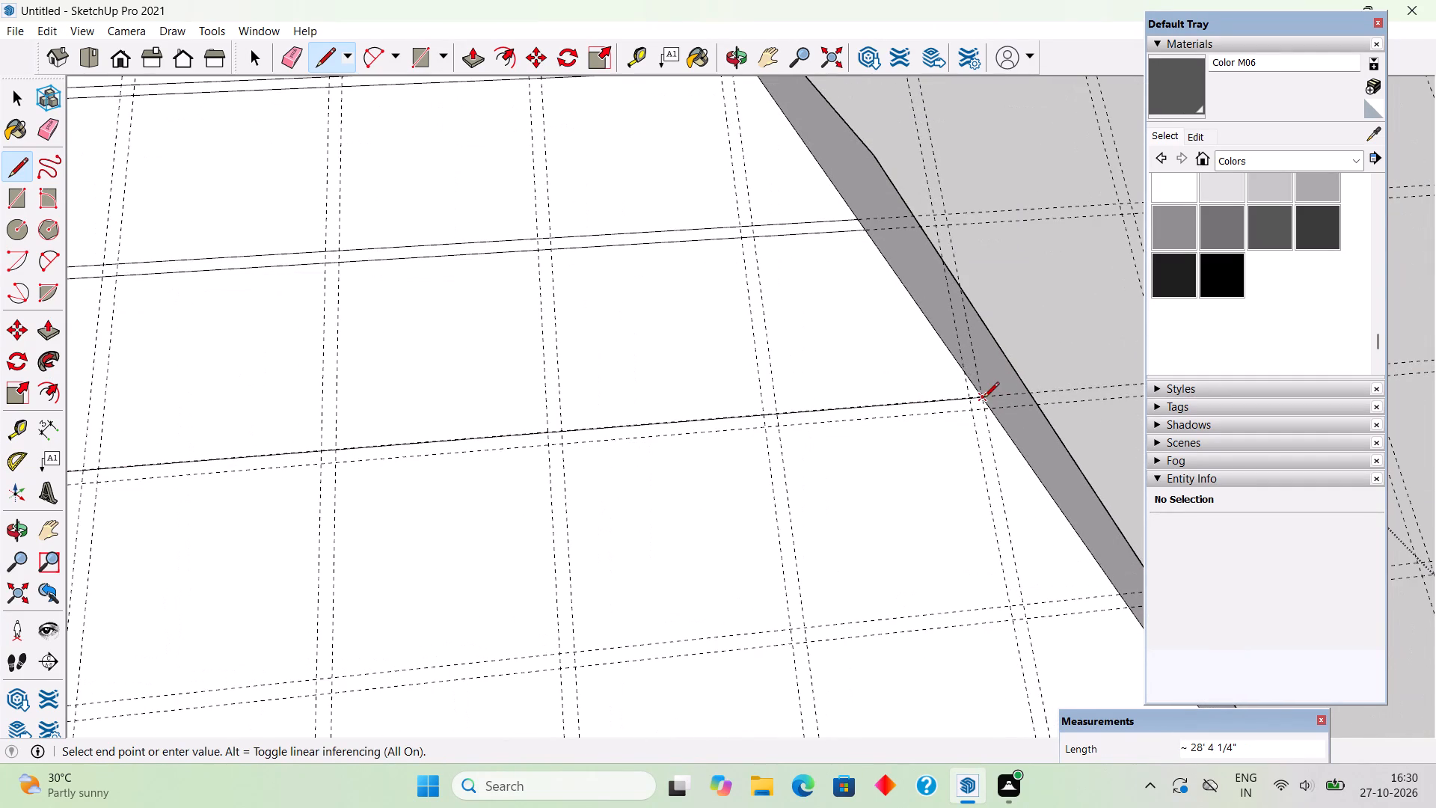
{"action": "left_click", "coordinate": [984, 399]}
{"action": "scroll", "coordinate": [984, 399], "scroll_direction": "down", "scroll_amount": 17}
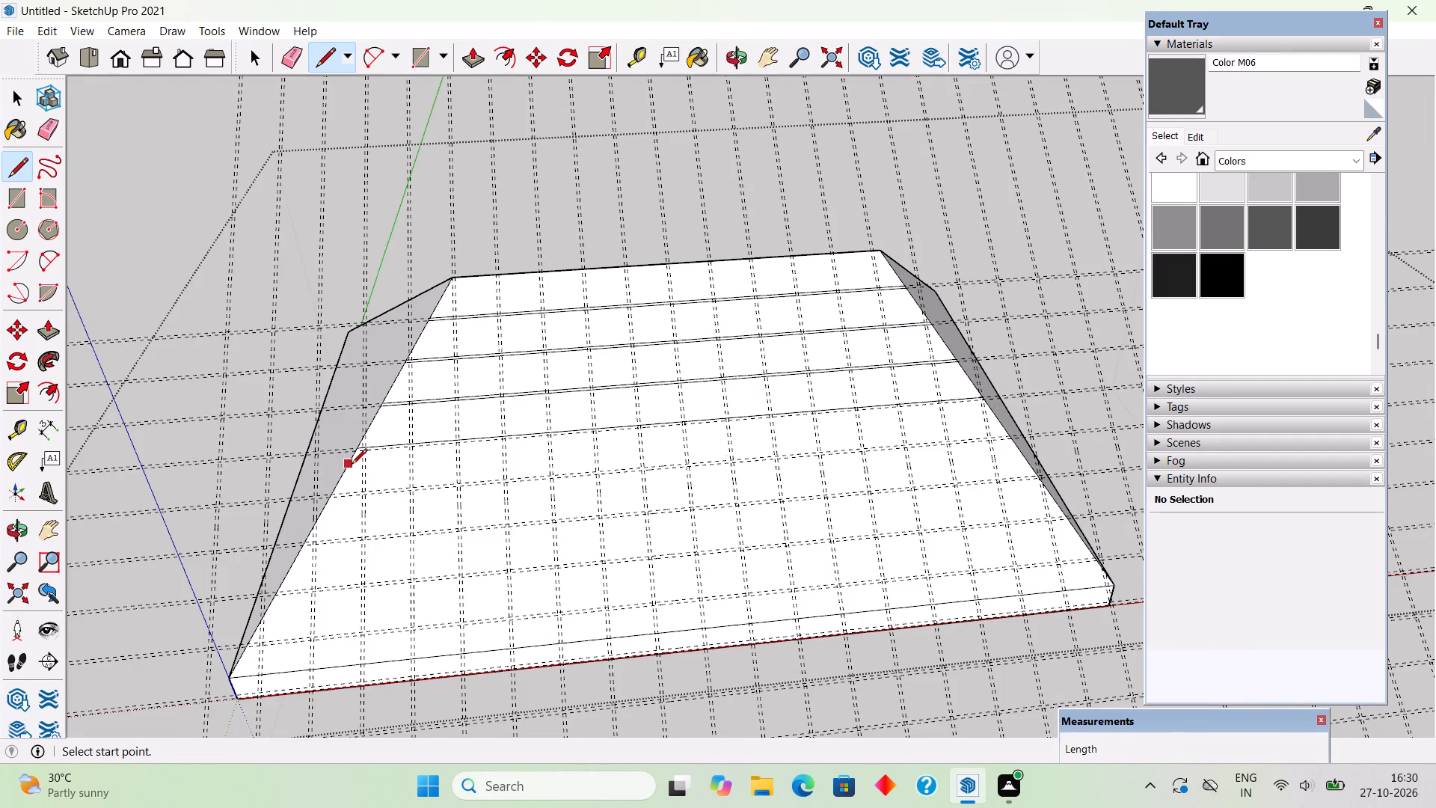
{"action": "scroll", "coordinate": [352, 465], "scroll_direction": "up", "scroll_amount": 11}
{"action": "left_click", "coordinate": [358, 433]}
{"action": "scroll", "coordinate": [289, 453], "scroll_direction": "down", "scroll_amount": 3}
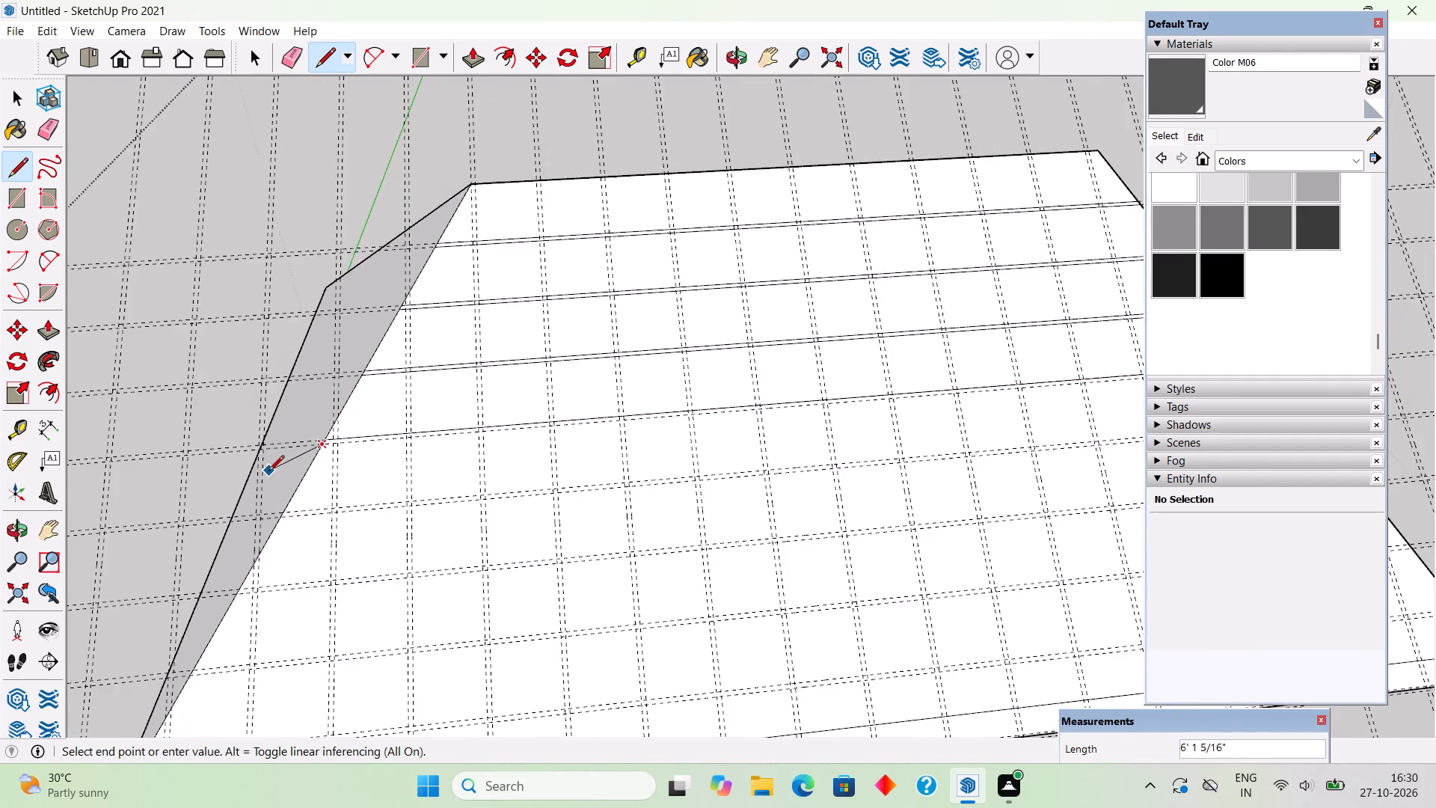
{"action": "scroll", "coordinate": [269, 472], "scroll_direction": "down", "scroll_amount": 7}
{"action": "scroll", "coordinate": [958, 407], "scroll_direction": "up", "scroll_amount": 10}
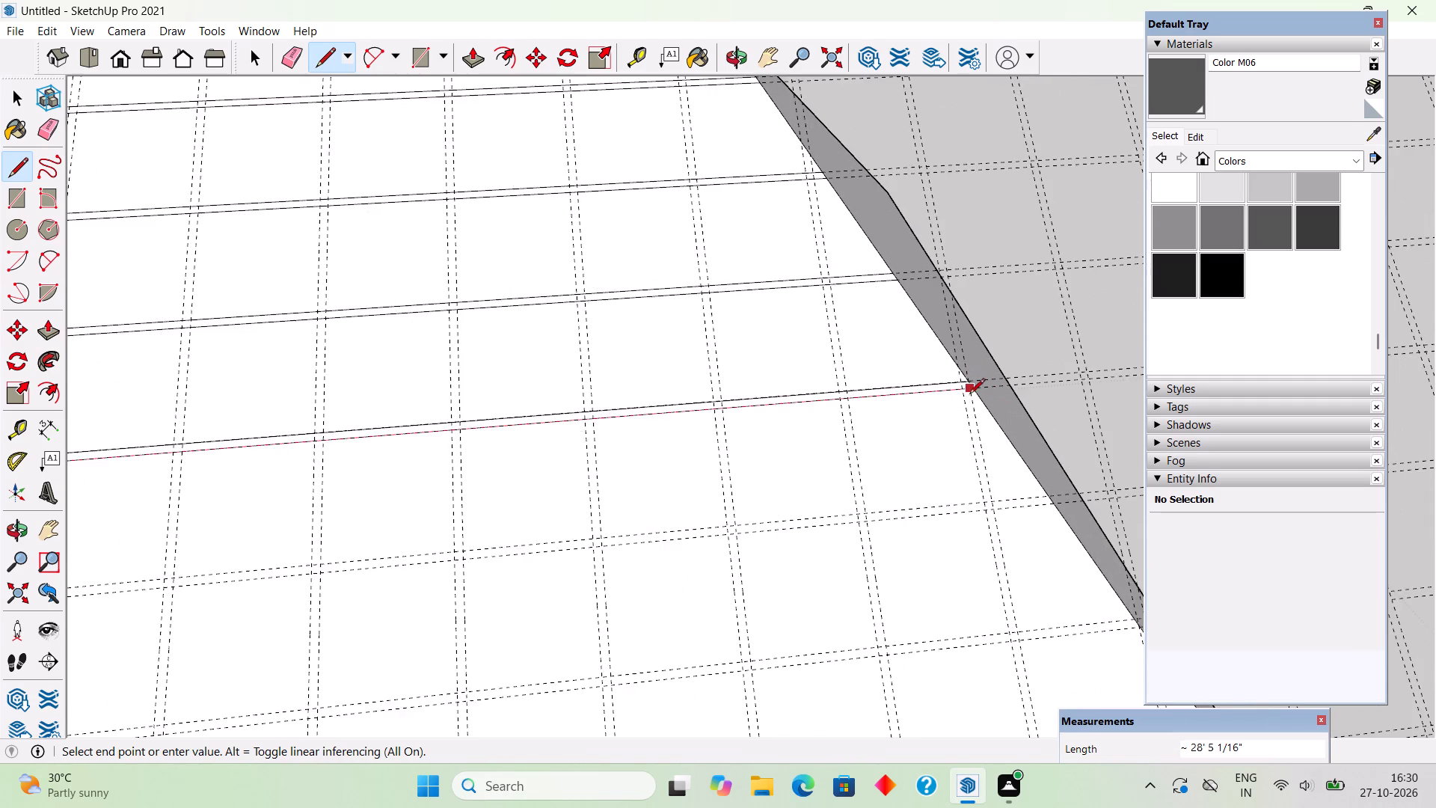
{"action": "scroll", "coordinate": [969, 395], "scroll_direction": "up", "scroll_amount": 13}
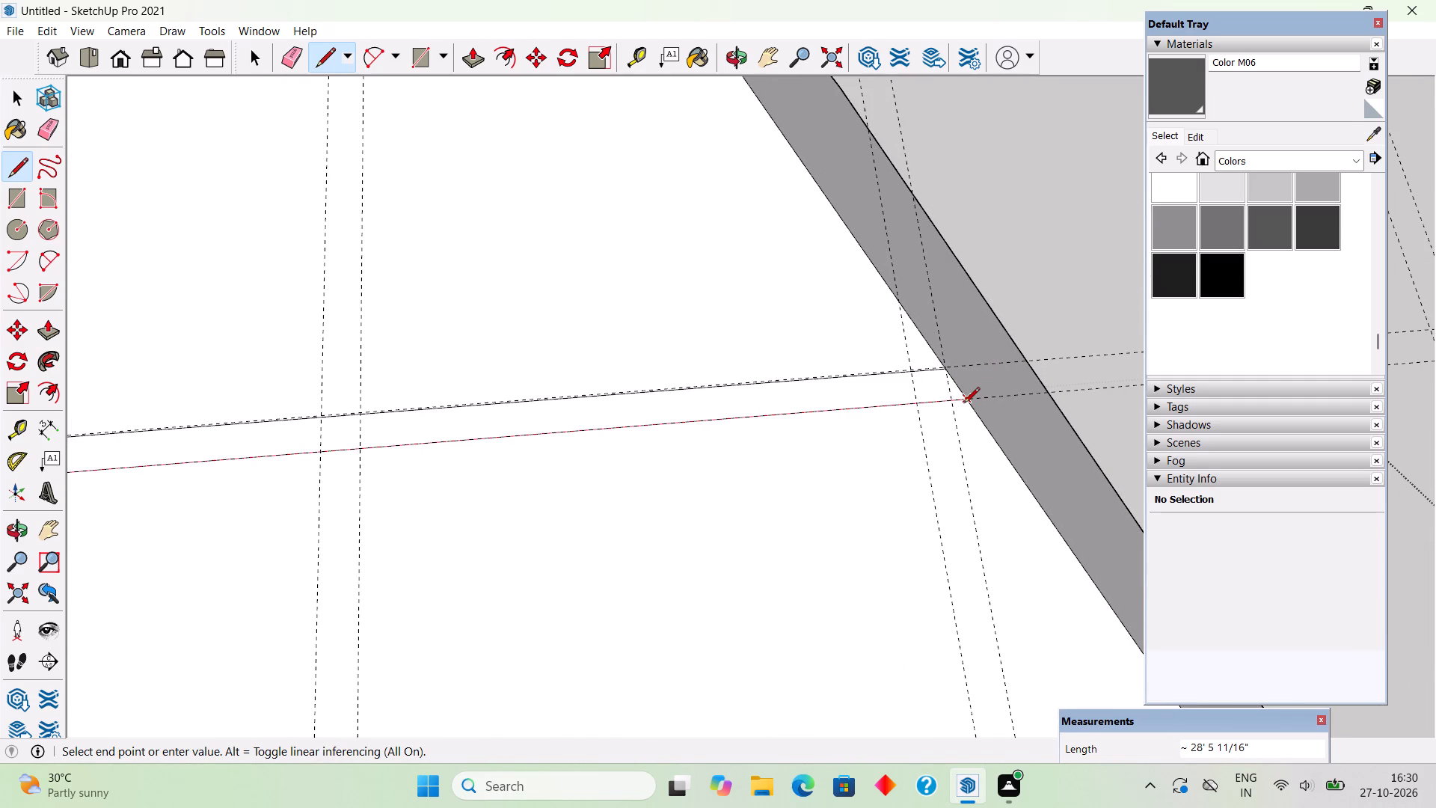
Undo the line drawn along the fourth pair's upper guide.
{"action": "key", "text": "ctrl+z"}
Draw a line about 28' 4" long along the fourth pair's upper guide, from the far hip to the hip nearer the origin.
{"action": "scroll", "coordinate": [953, 365], "scroll_direction": "up", "scroll_amount": 14}
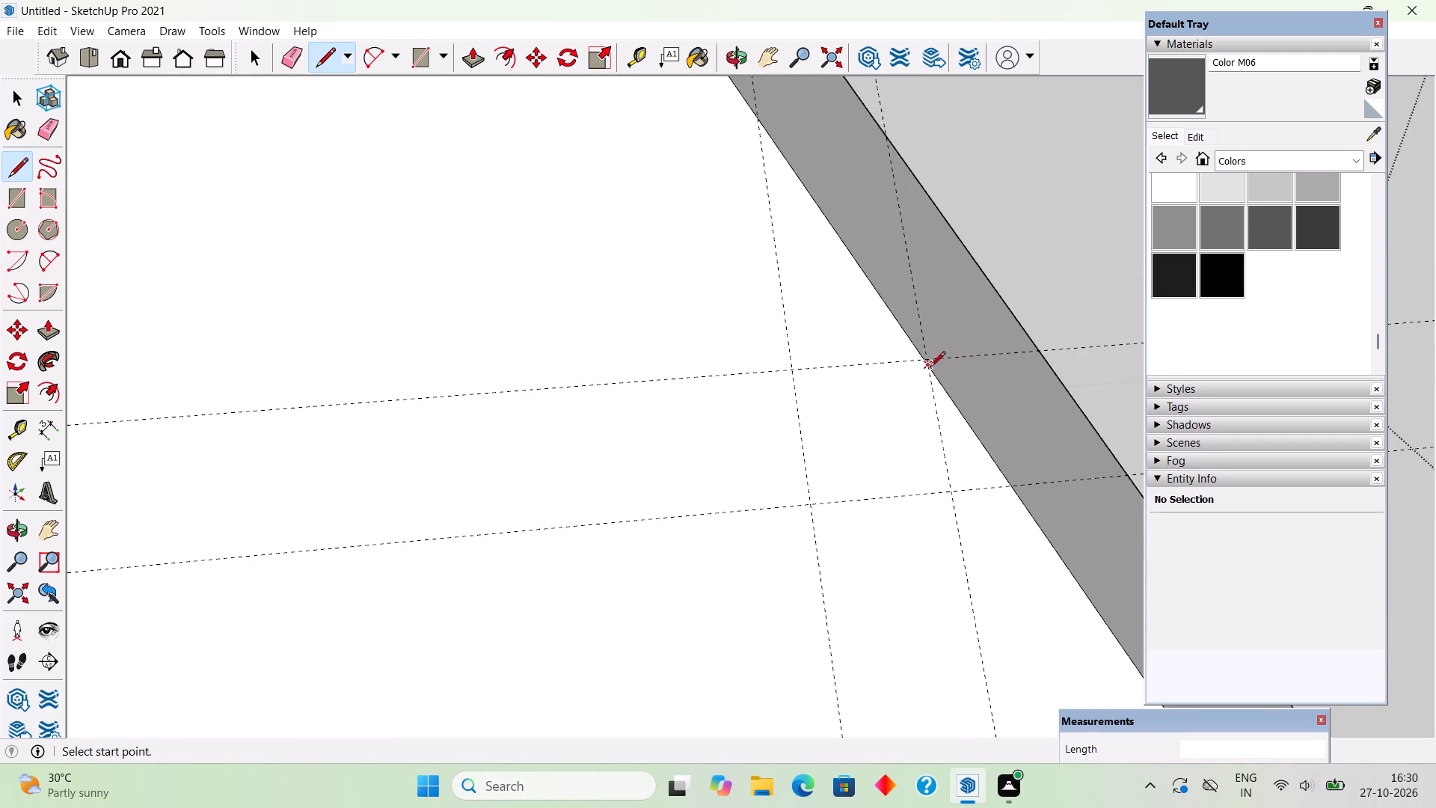
{"action": "scroll", "coordinate": [930, 368], "scroll_direction": "up", "scroll_amount": 11}
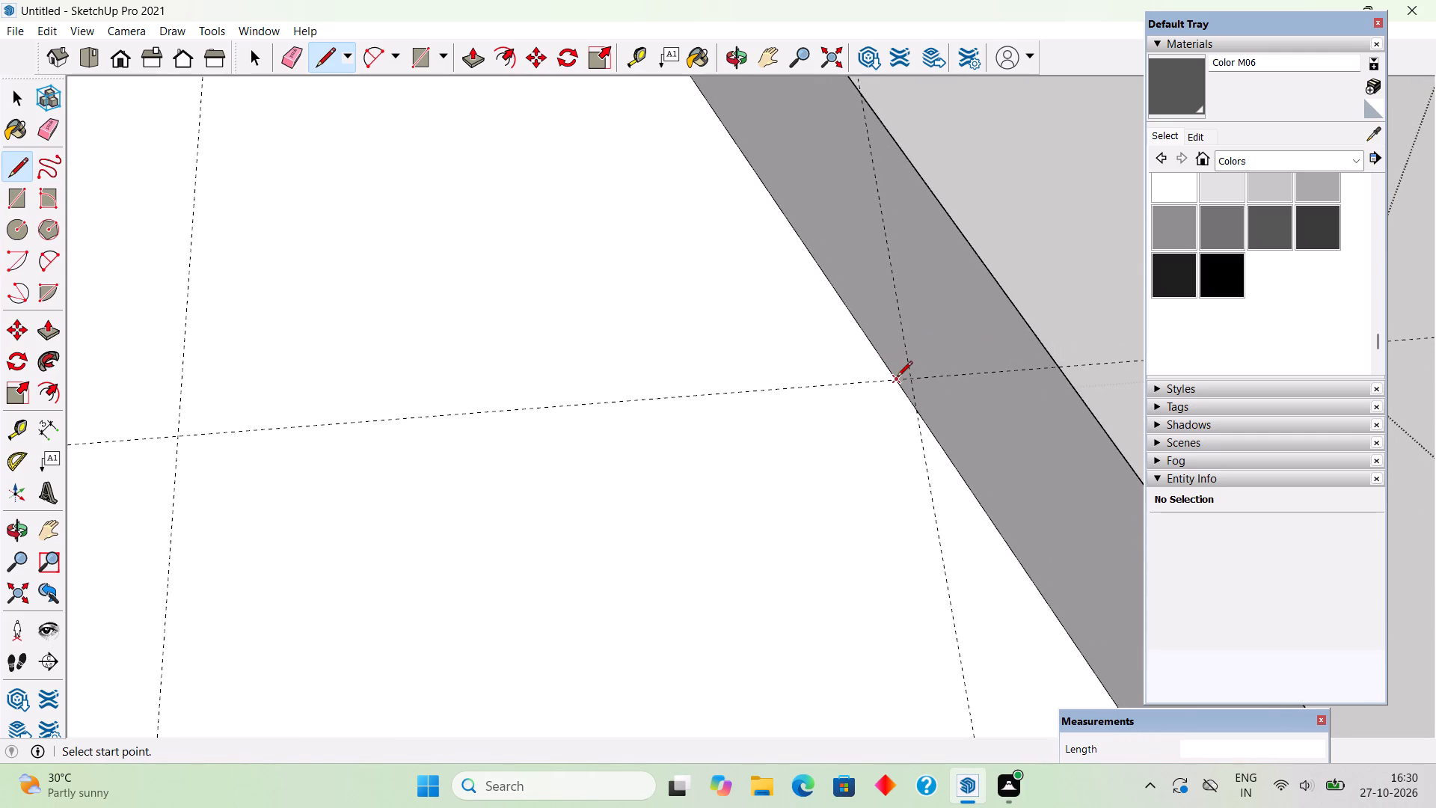
{"action": "left_click", "coordinate": [897, 379]}
{"action": "scroll", "coordinate": [780, 381], "scroll_direction": "down", "scroll_amount": 18}
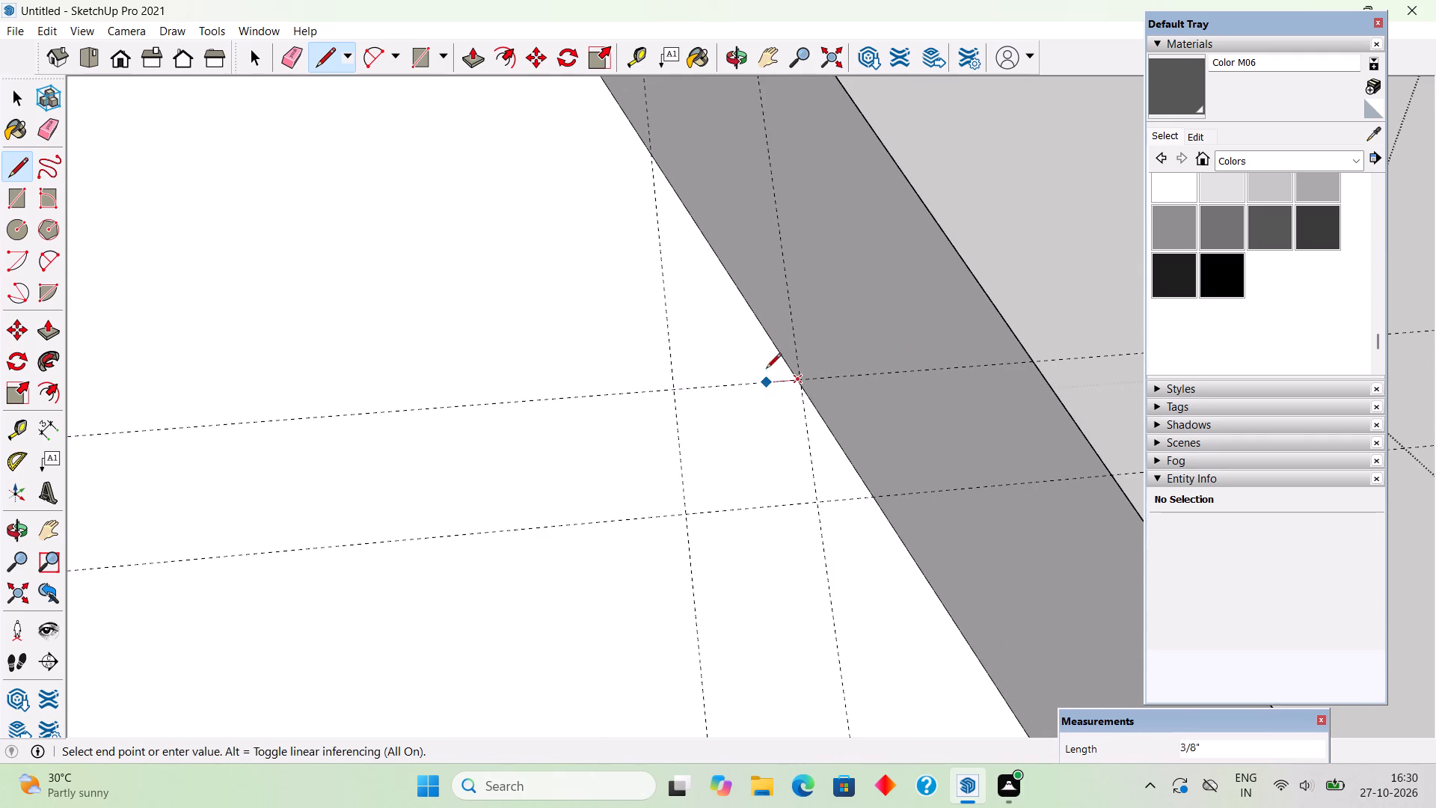
{"action": "scroll", "coordinate": [766, 369], "scroll_direction": "down", "scroll_amount": 17}
{"action": "scroll", "coordinate": [767, 364], "scroll_direction": "down", "scroll_amount": 15}
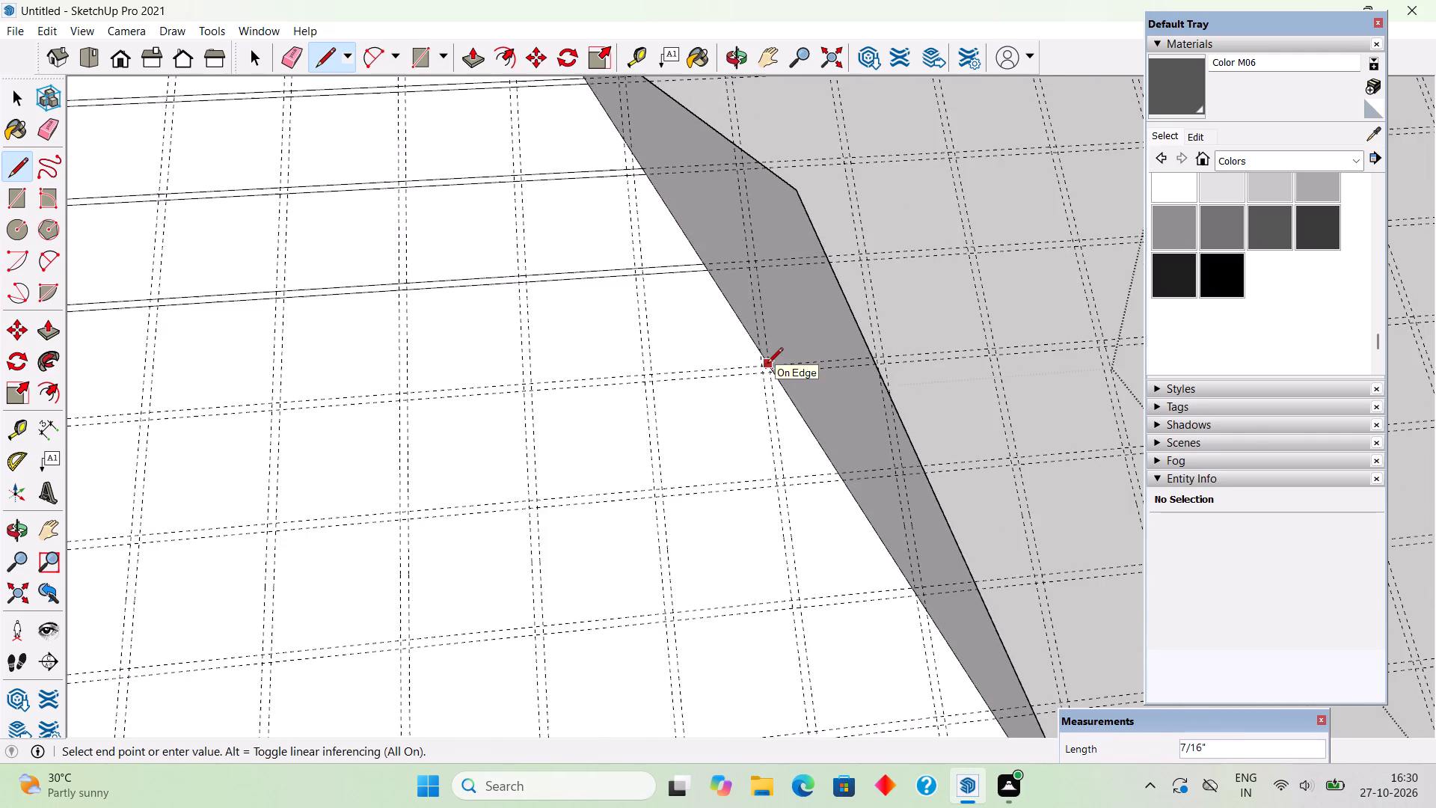
{"action": "scroll", "coordinate": [767, 364], "scroll_direction": "down", "scroll_amount": 13}
{"action": "scroll", "coordinate": [272, 424], "scroll_direction": "up", "scroll_amount": 12}
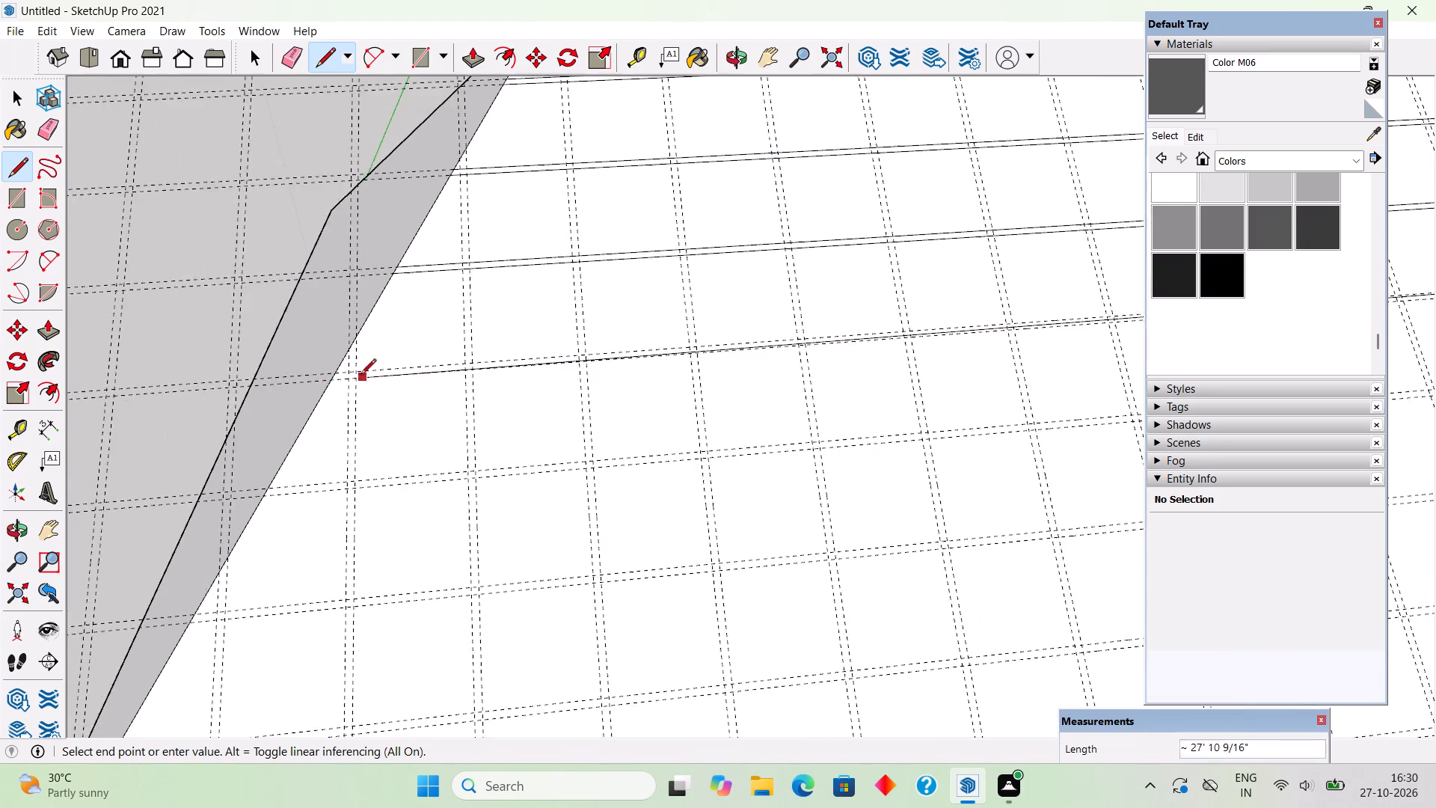
{"action": "scroll", "coordinate": [360, 376], "scroll_direction": "up", "scroll_amount": 13}
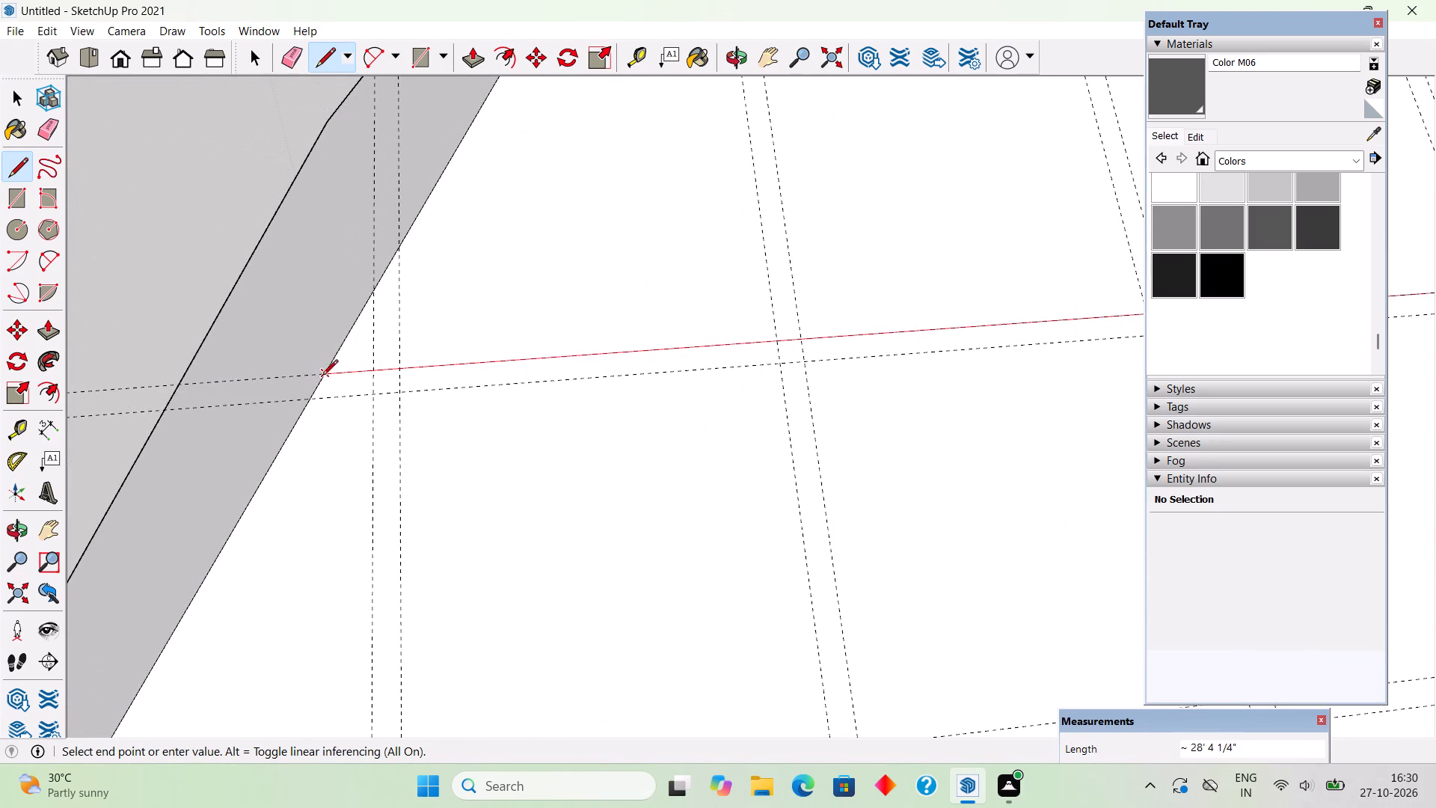
{"action": "left_click", "coordinate": [324, 373]}
Draw a line about 28' 6" long along the fourth horizontal pair's lower guide, from the hip nearer the origin to the far hip.
{"action": "left_click", "coordinate": [313, 397]}
{"action": "scroll", "coordinate": [283, 401], "scroll_direction": "down", "scroll_amount": 3}
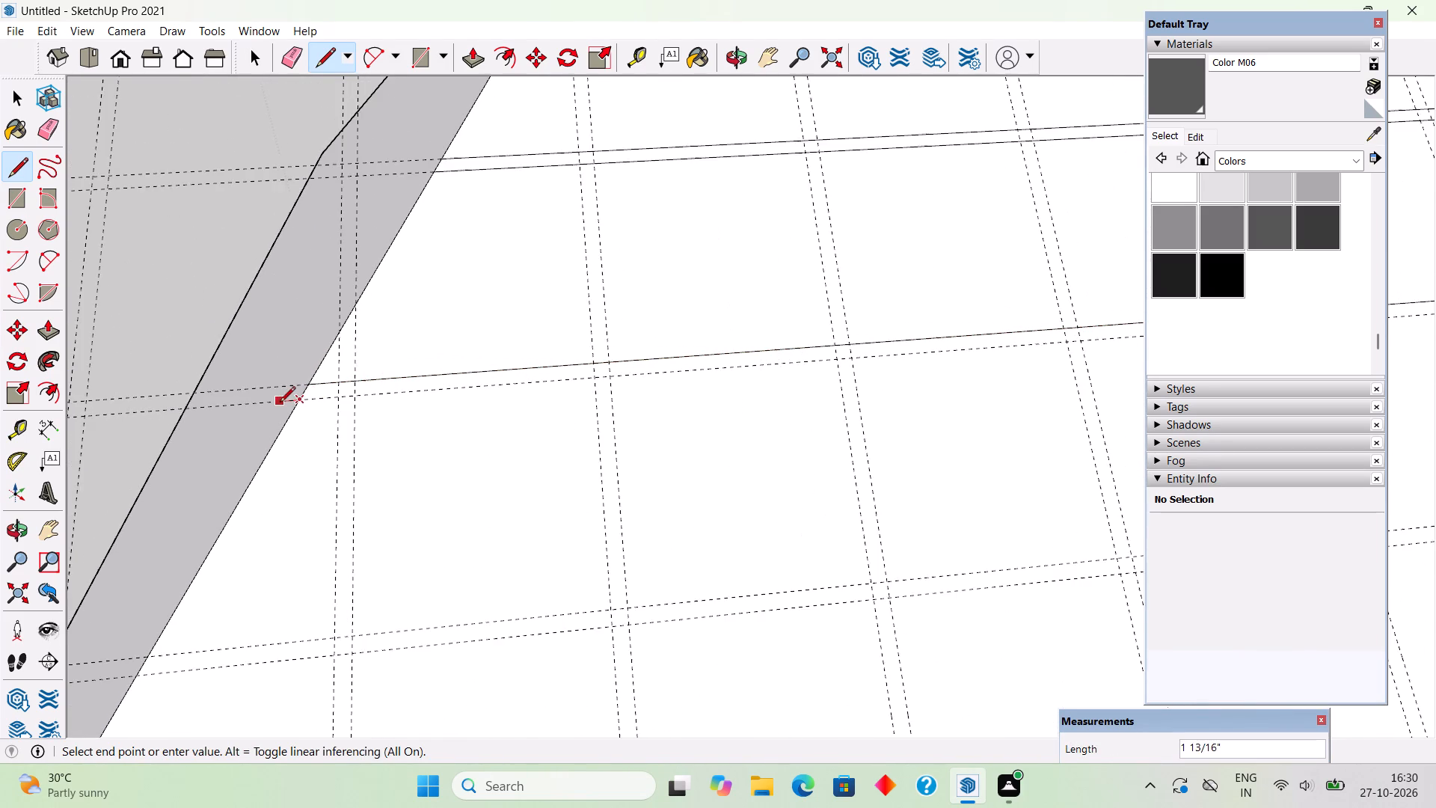
{"action": "scroll", "coordinate": [280, 403], "scroll_direction": "down", "scroll_amount": 20}
{"action": "scroll", "coordinate": [280, 403], "scroll_direction": "down", "scroll_amount": 1}
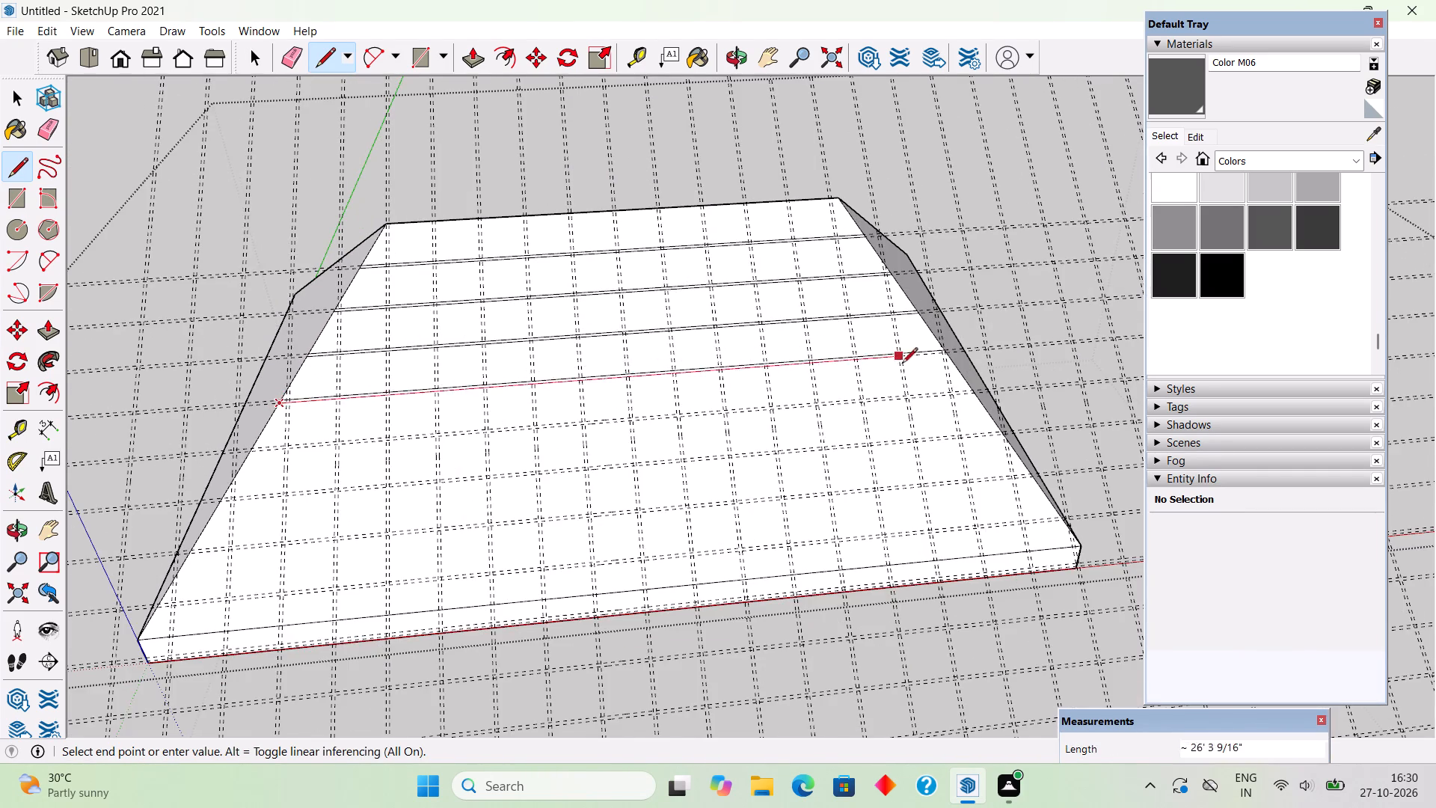
{"action": "scroll", "coordinate": [902, 364], "scroll_direction": "up", "scroll_amount": 8}
{"action": "scroll", "coordinate": [967, 349], "scroll_direction": "up", "scroll_amount": 12}
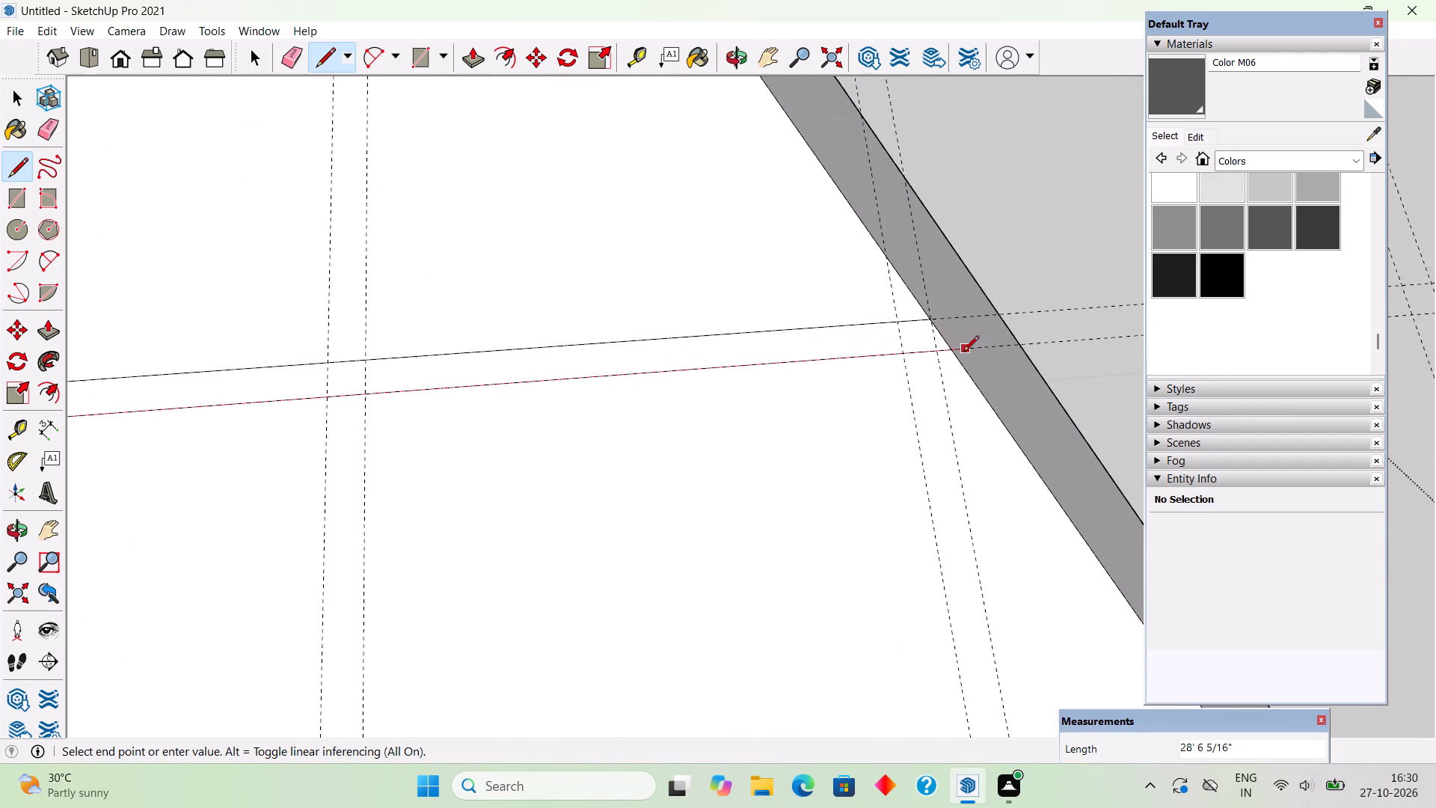
{"action": "left_click", "coordinate": [951, 351]}
Draw a line about 30' 4" long along the fifth pair's upper guide, from the far hip to the hip nearer the origin.
{"action": "scroll", "coordinate": [904, 270], "scroll_direction": "down", "scroll_amount": 14}
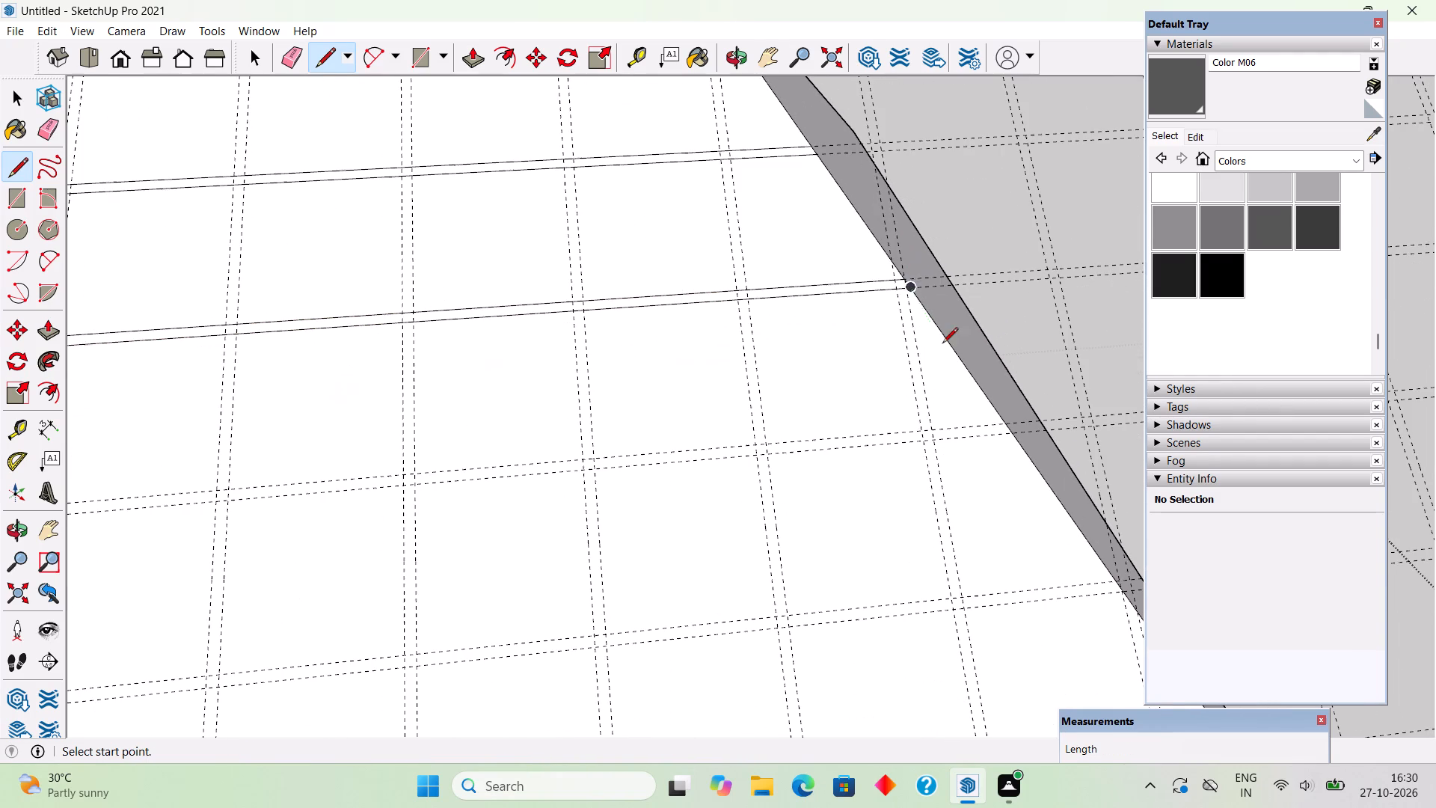
{"action": "left_click", "coordinate": [1007, 426]}
{"action": "scroll", "coordinate": [833, 428], "scroll_direction": "down", "scroll_amount": 16}
{"action": "scroll", "coordinate": [241, 466], "scroll_direction": "up", "scroll_amount": 4}
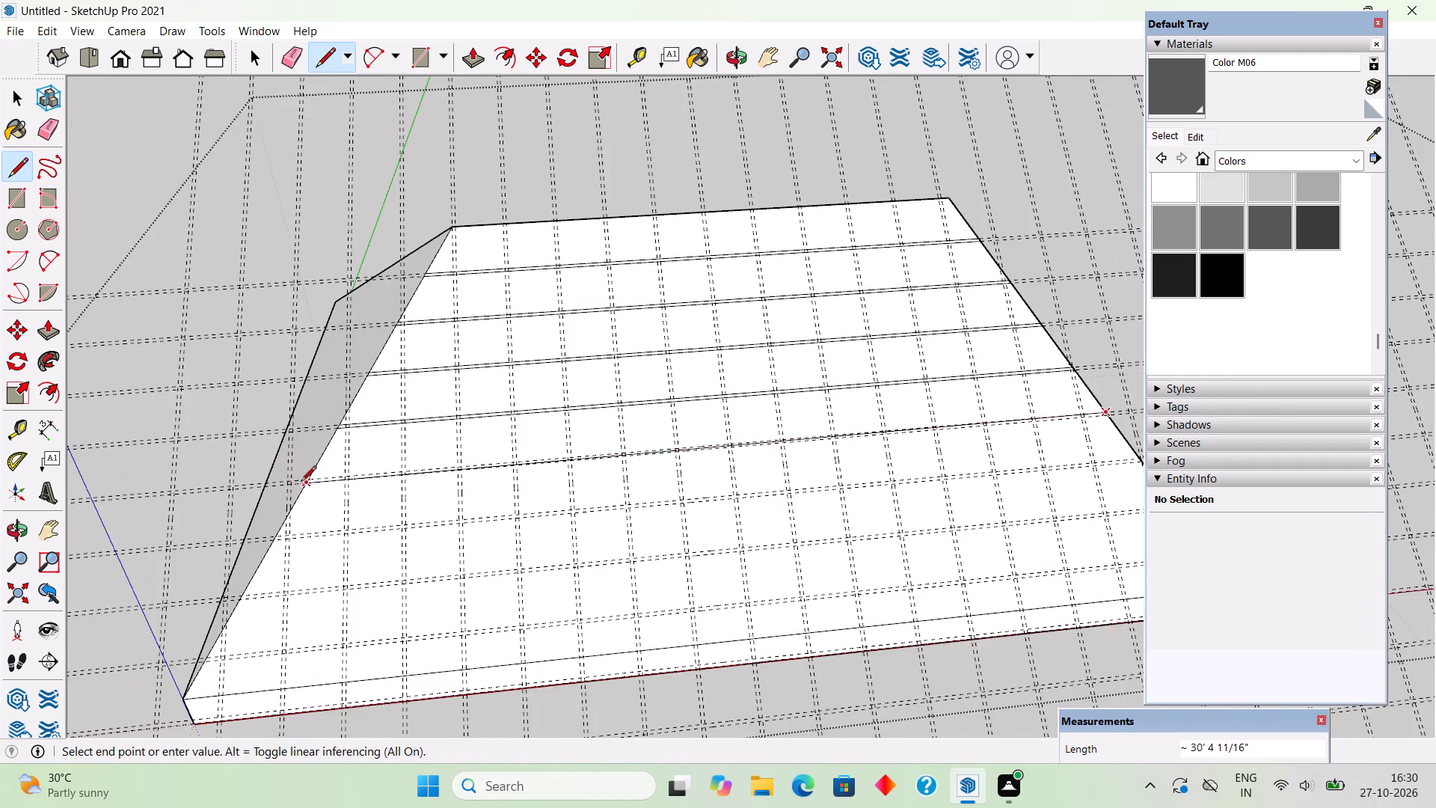
{"action": "scroll", "coordinate": [301, 483], "scroll_direction": "up", "scroll_amount": 12}
{"action": "left_click", "coordinate": [316, 477]}
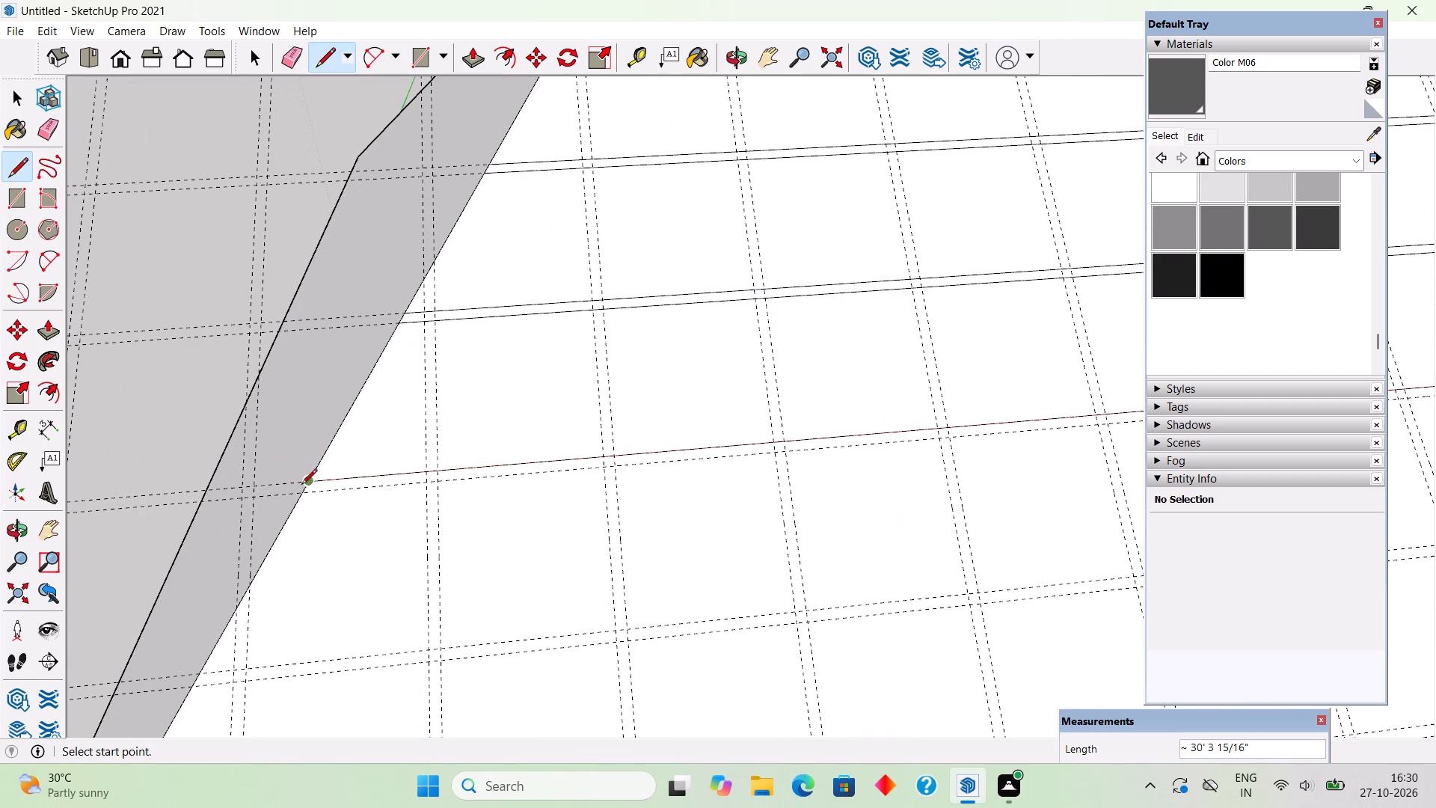
Draw a line about 30' 5" long along the fifth pair's lower guide, from the hip nearer the origin to the far hip.
{"action": "left_click", "coordinate": [297, 493]}
{"action": "scroll", "coordinate": [297, 493], "scroll_direction": "down", "scroll_amount": 11}
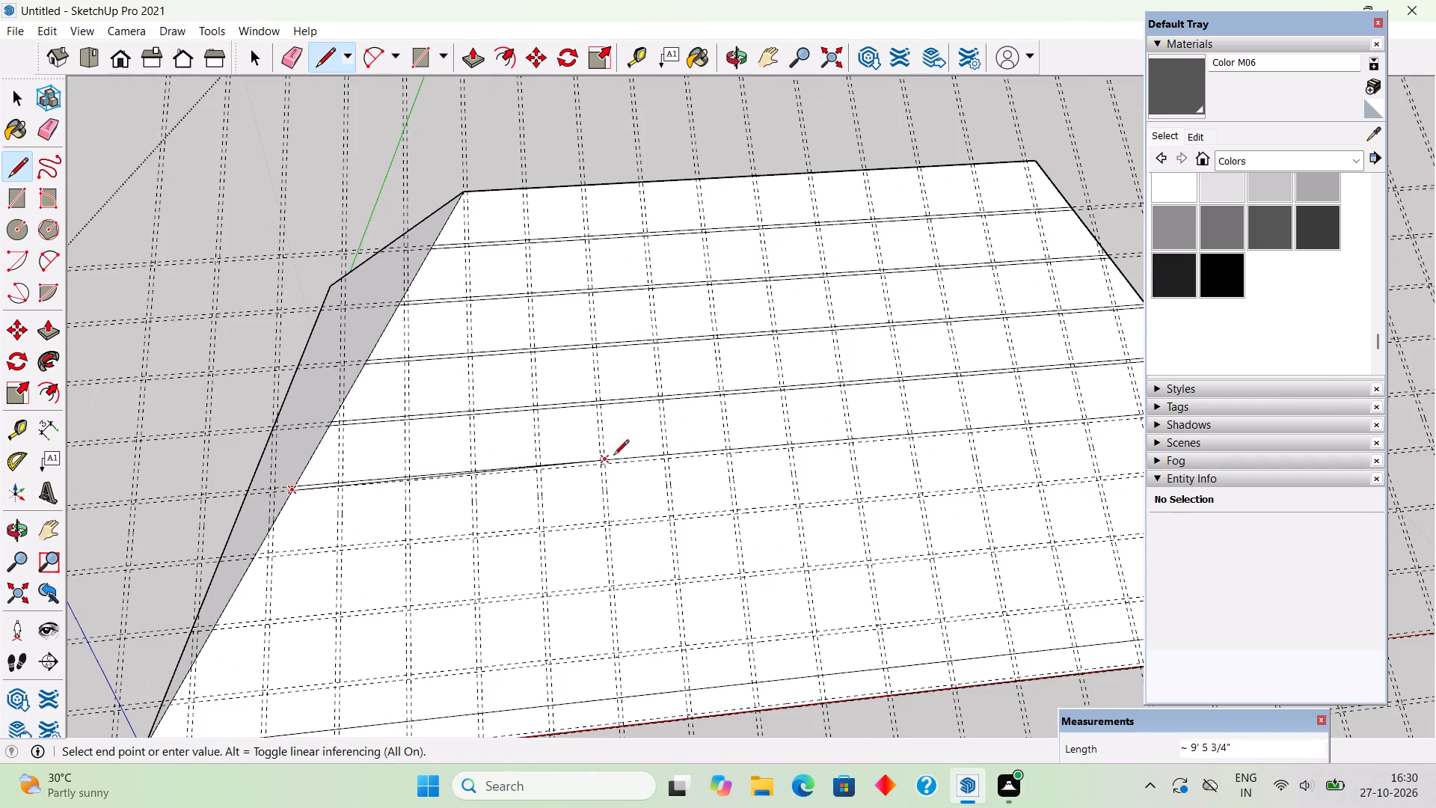
{"action": "scroll", "coordinate": [616, 459], "scroll_direction": "down", "scroll_amount": 5}
{"action": "scroll", "coordinate": [975, 447], "scroll_direction": "up", "scroll_amount": 9}
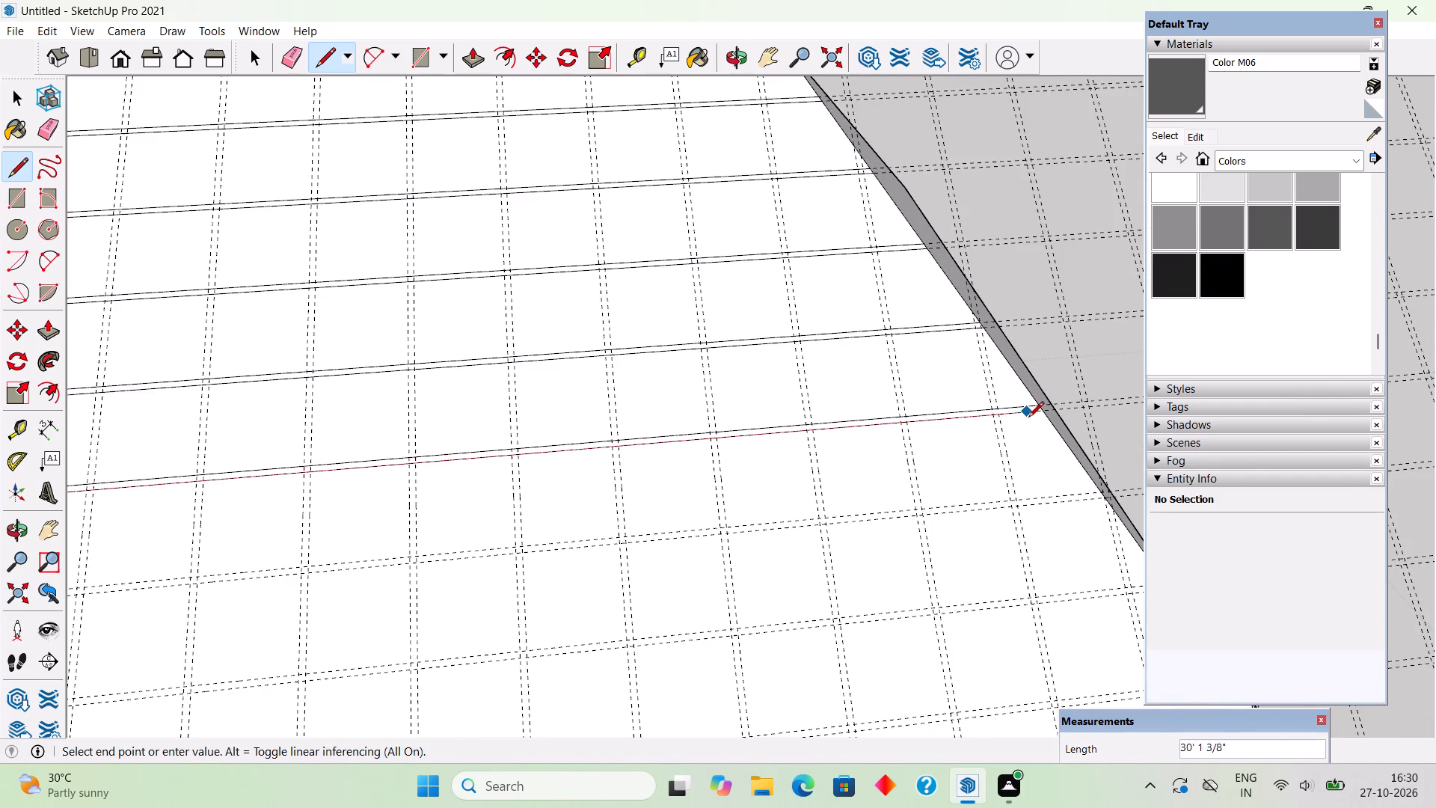
{"action": "scroll", "coordinate": [1029, 417], "scroll_direction": "up", "scroll_amount": 9}
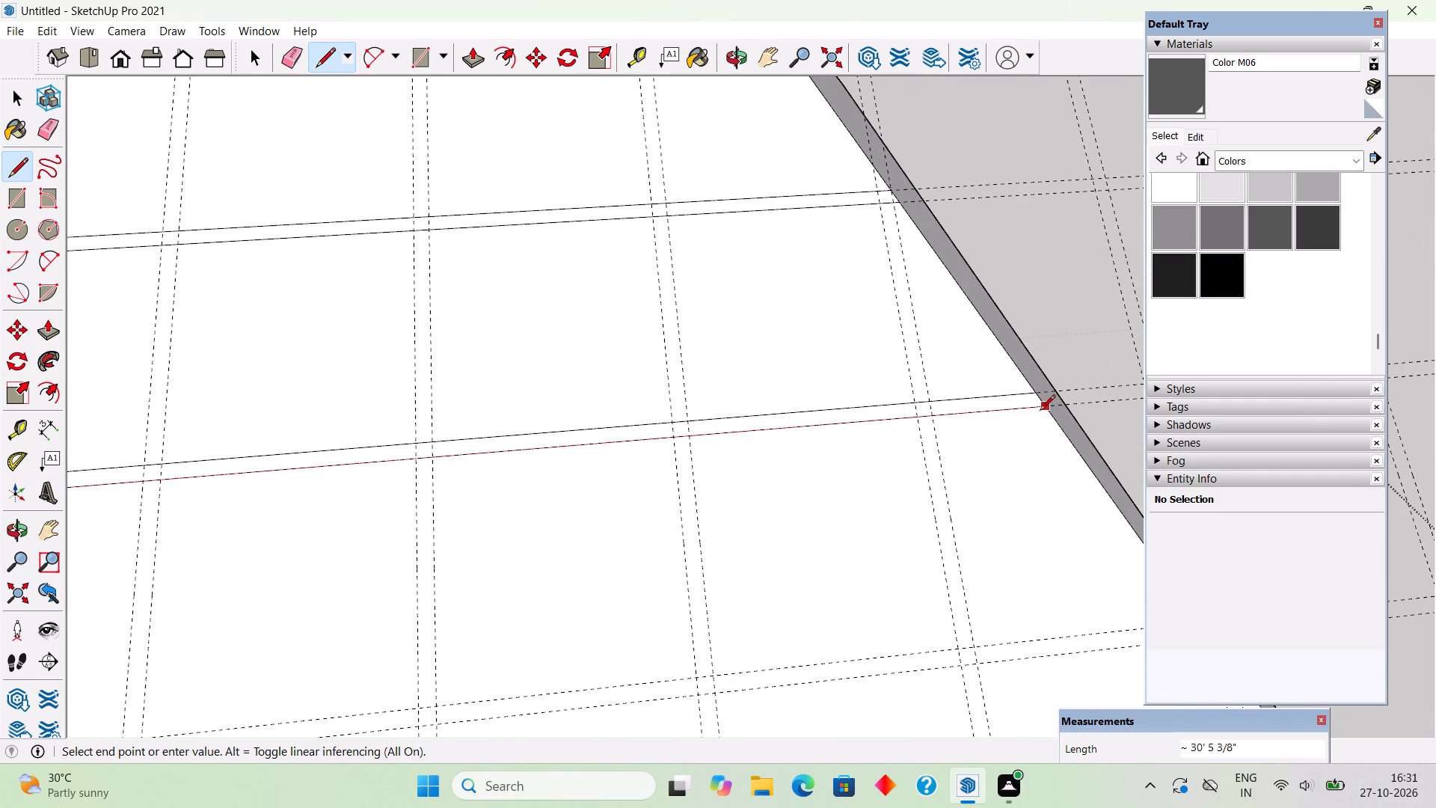
{"action": "left_click", "coordinate": [1045, 408]}
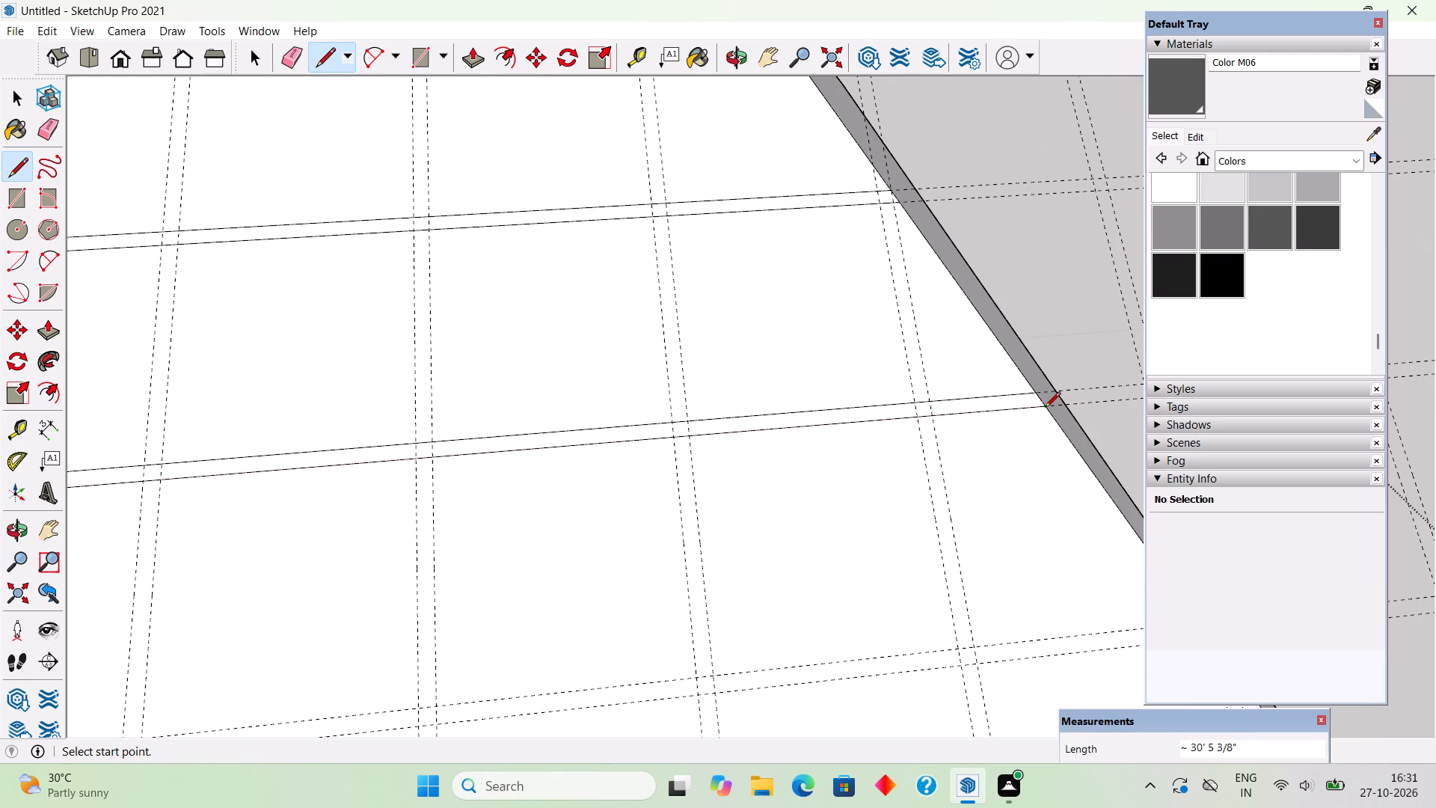
Draw a line about 32' 4" long along the sixth pair's upper guide, from the far hip to the hip nearer the origin.
{"action": "scroll", "coordinate": [1029, 395], "scroll_direction": "down", "scroll_amount": 10}
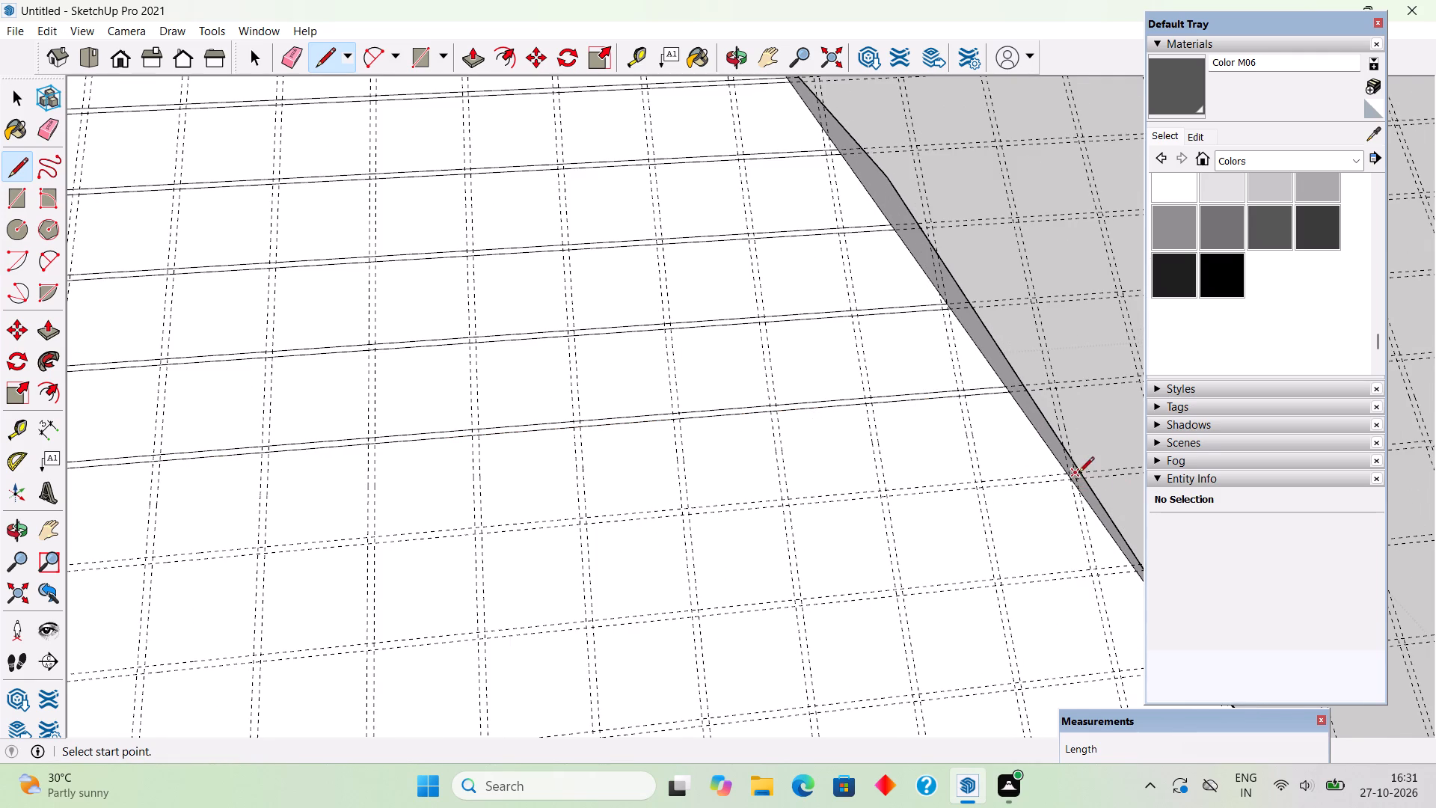
{"action": "scroll", "coordinate": [1070, 474], "scroll_direction": "up", "scroll_amount": 13}
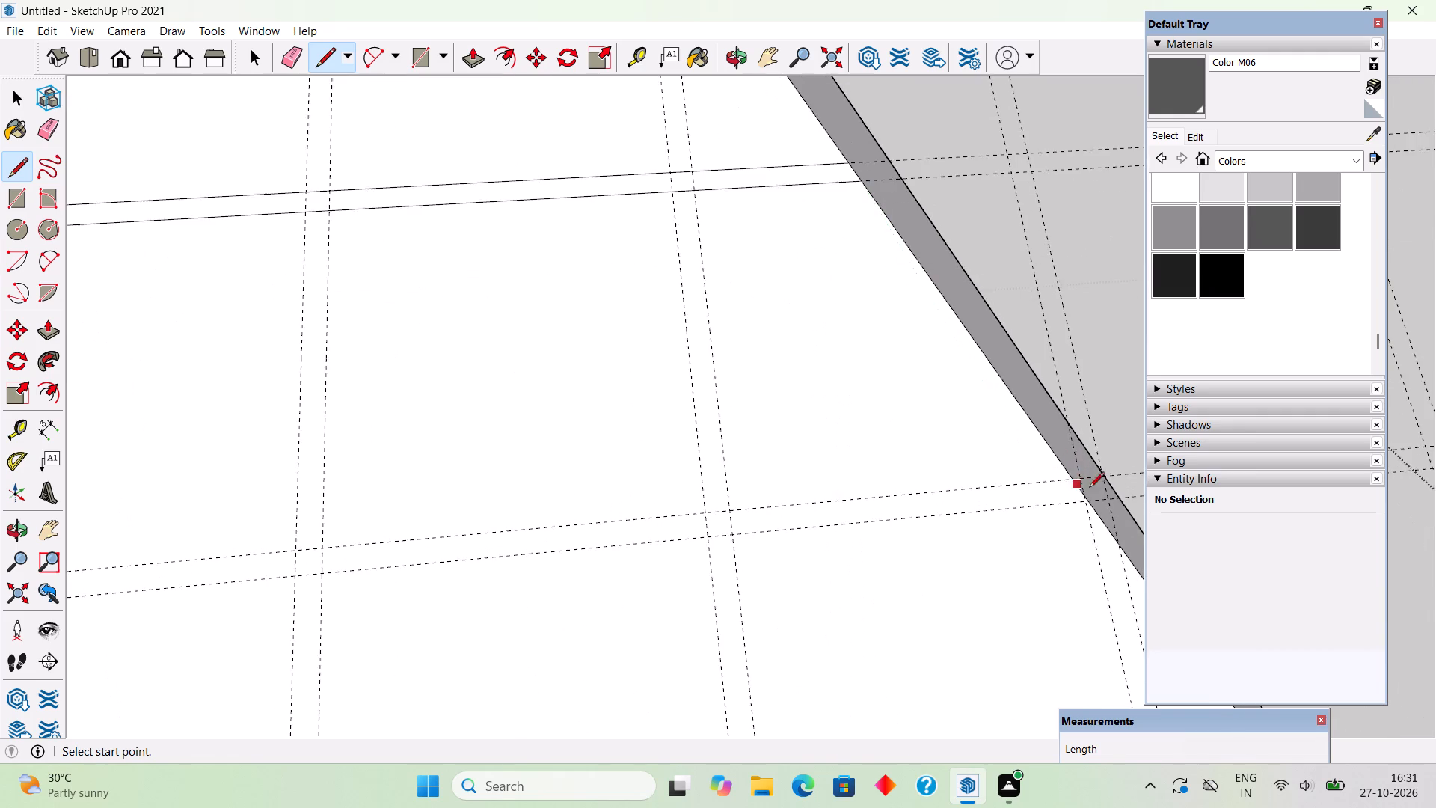
{"action": "scroll", "coordinate": [1089, 489], "scroll_direction": "up", "scroll_amount": 8}
{"action": "left_click", "coordinate": [1059, 475]}
{"action": "scroll", "coordinate": [948, 471], "scroll_direction": "down", "scroll_amount": 4}
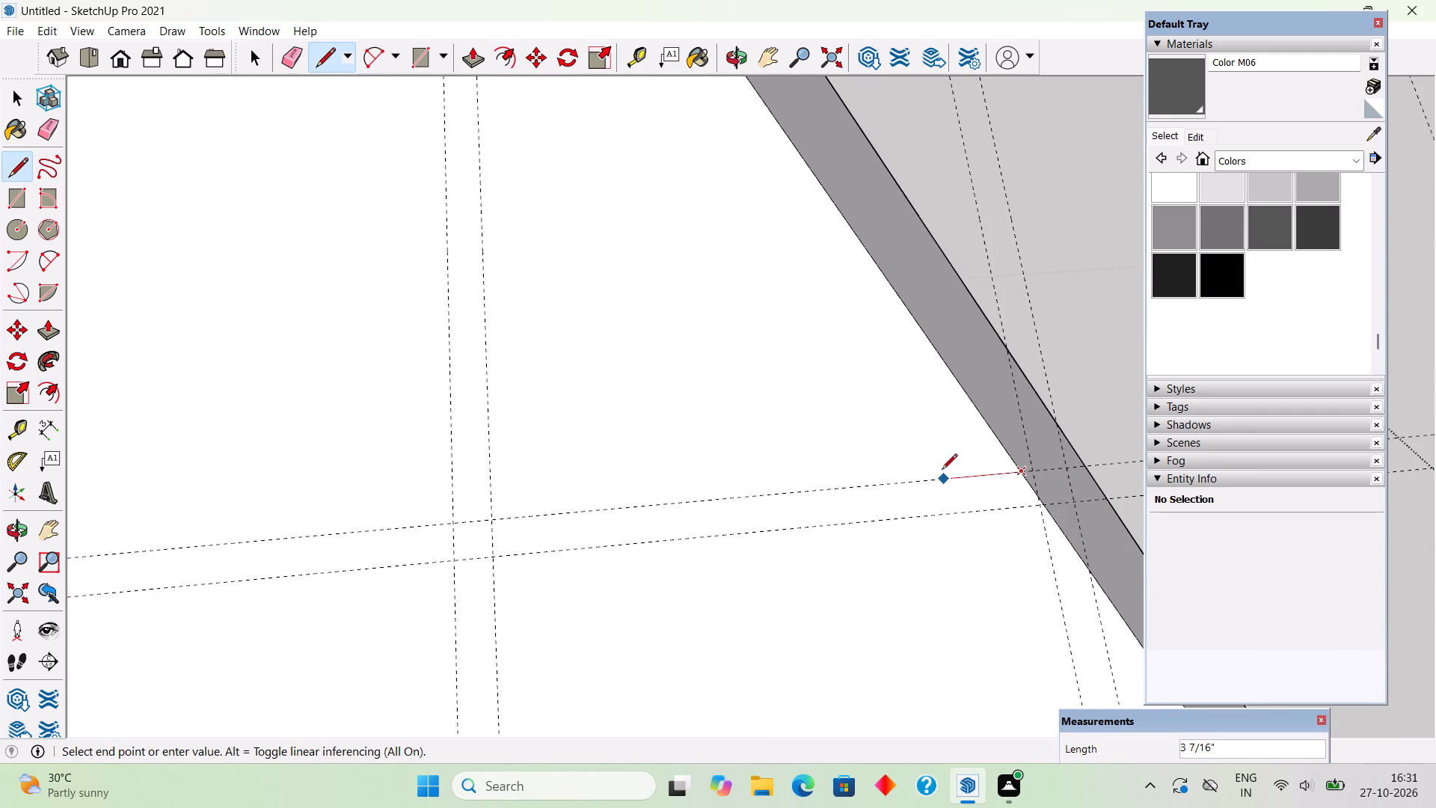
{"action": "scroll", "coordinate": [942, 471], "scroll_direction": "down", "scroll_amount": 7}
{"action": "scroll", "coordinate": [943, 433], "scroll_direction": "down", "scroll_amount": 20}
{"action": "scroll", "coordinate": [943, 433], "scroll_direction": "down", "scroll_amount": 1}
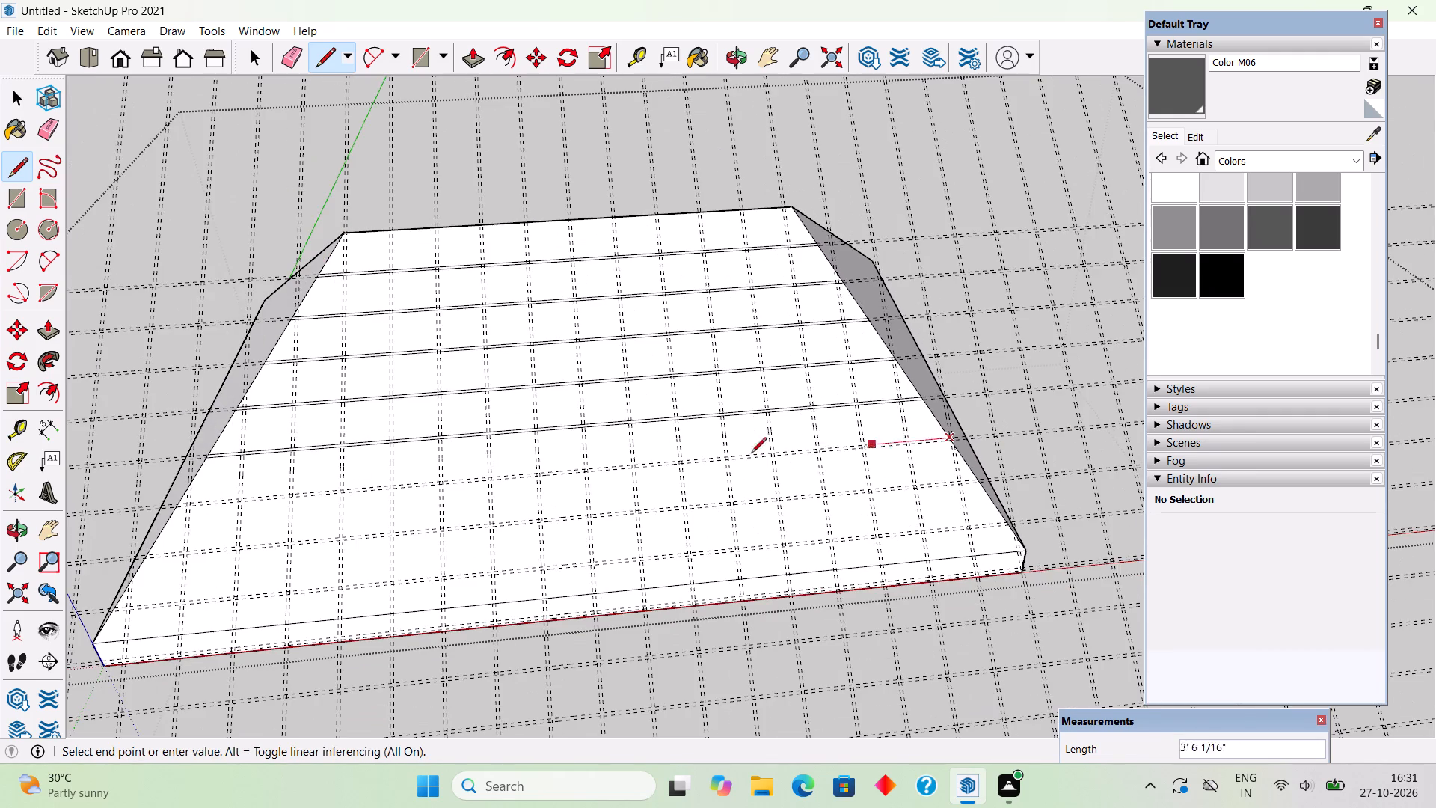
{"action": "scroll", "coordinate": [102, 500], "scroll_direction": "up", "scroll_amount": 5}
{"action": "scroll", "coordinate": [246, 520], "scroll_direction": "up", "scroll_amount": 9}
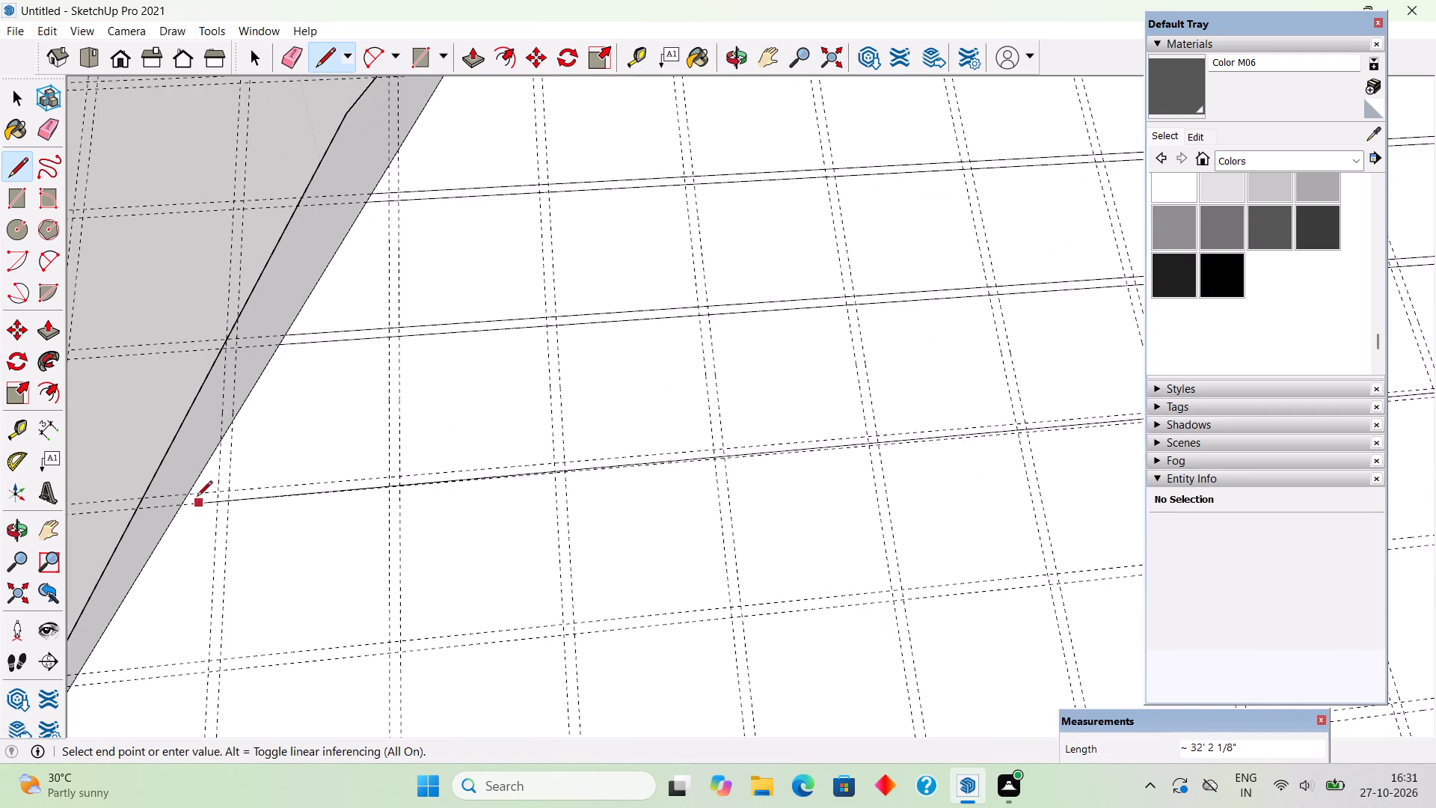
{"action": "left_click", "coordinate": [188, 495]}
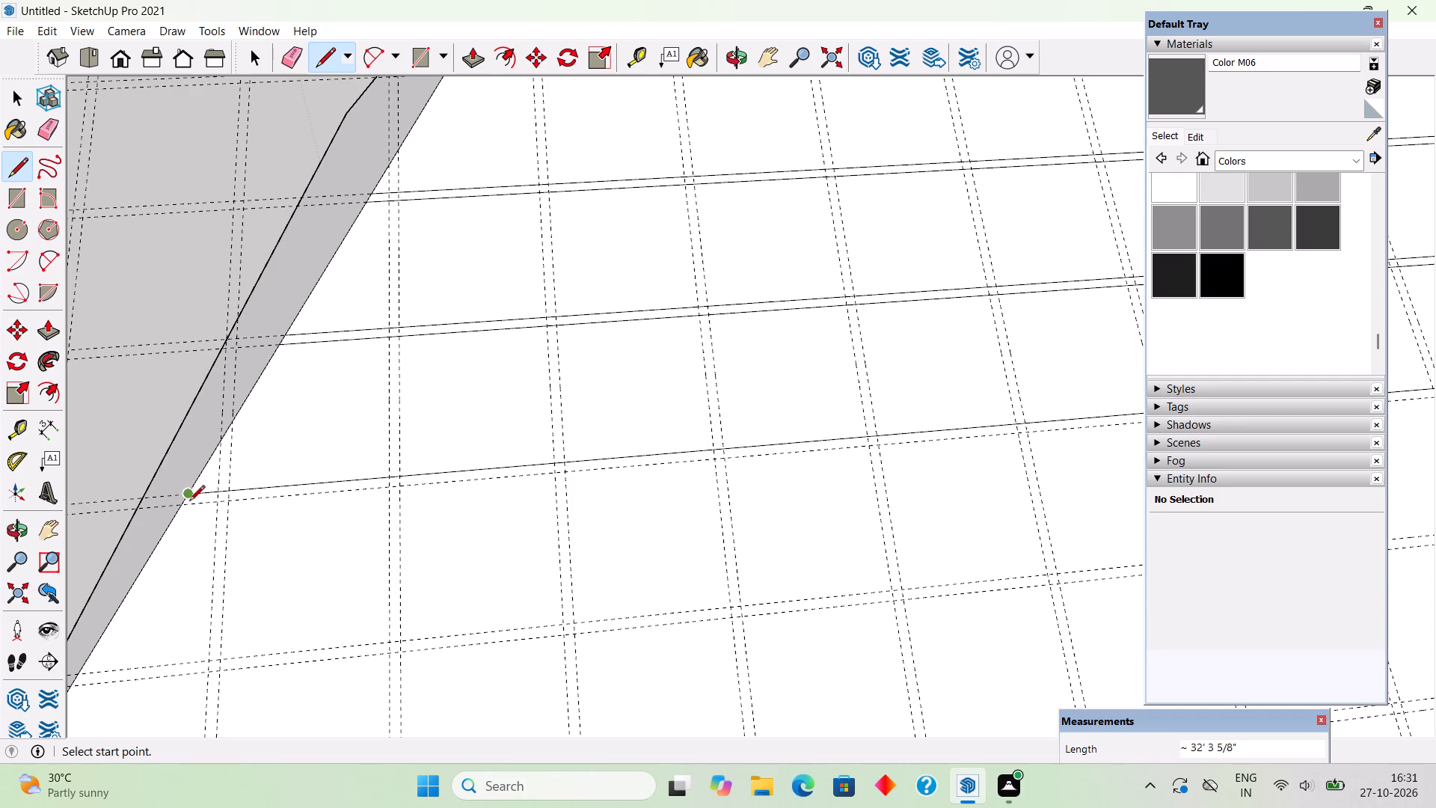
Draw a line about 32' 5" long along the sixth pair's lower guide, from the hip nearer the origin to the far hip.
{"action": "left_click", "coordinate": [185, 509]}
{"action": "scroll", "coordinate": [185, 509], "scroll_direction": "down", "scroll_amount": 14}
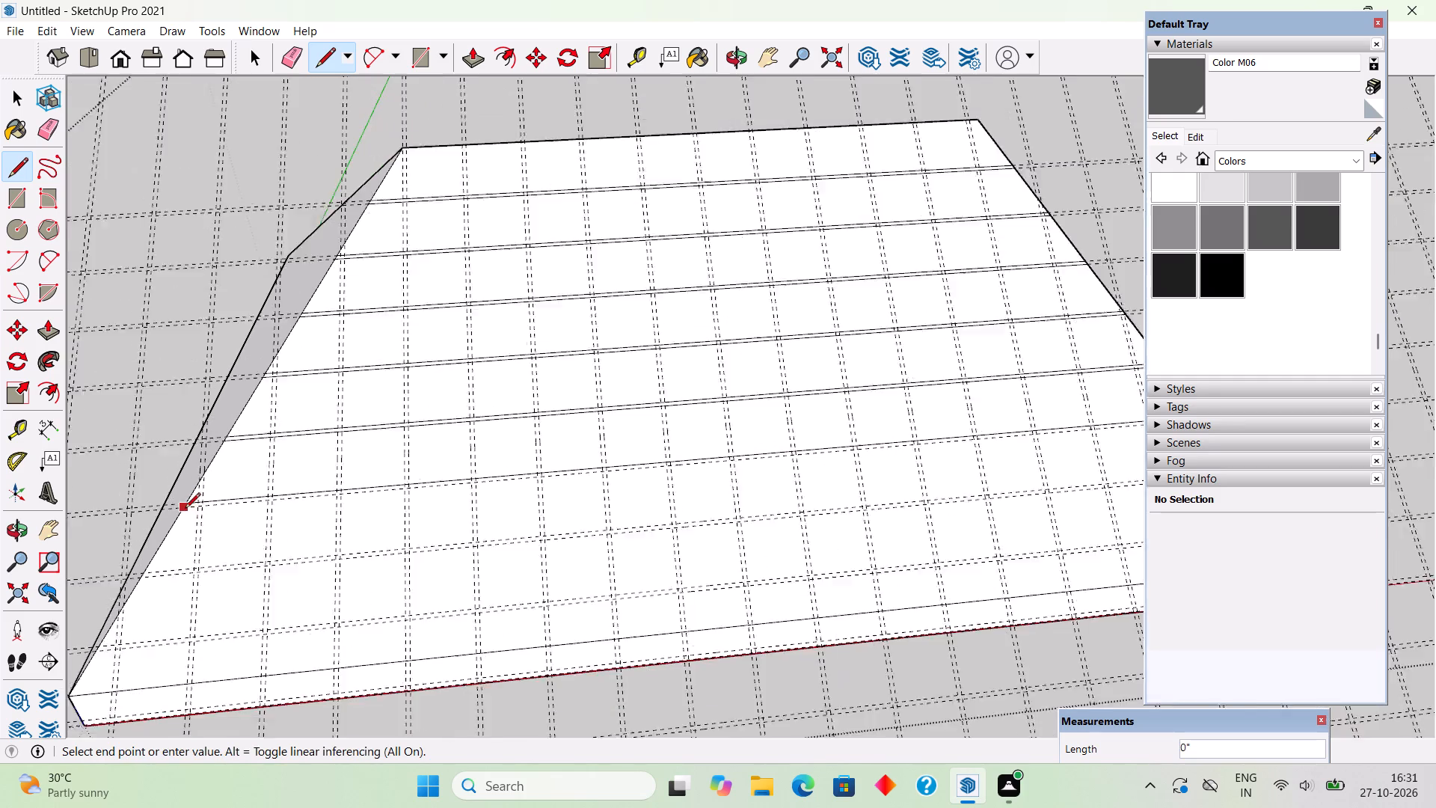
{"action": "scroll", "coordinate": [185, 509], "scroll_direction": "down", "scroll_amount": 2}
{"action": "scroll", "coordinate": [902, 465], "scroll_direction": "up", "scroll_amount": 13}
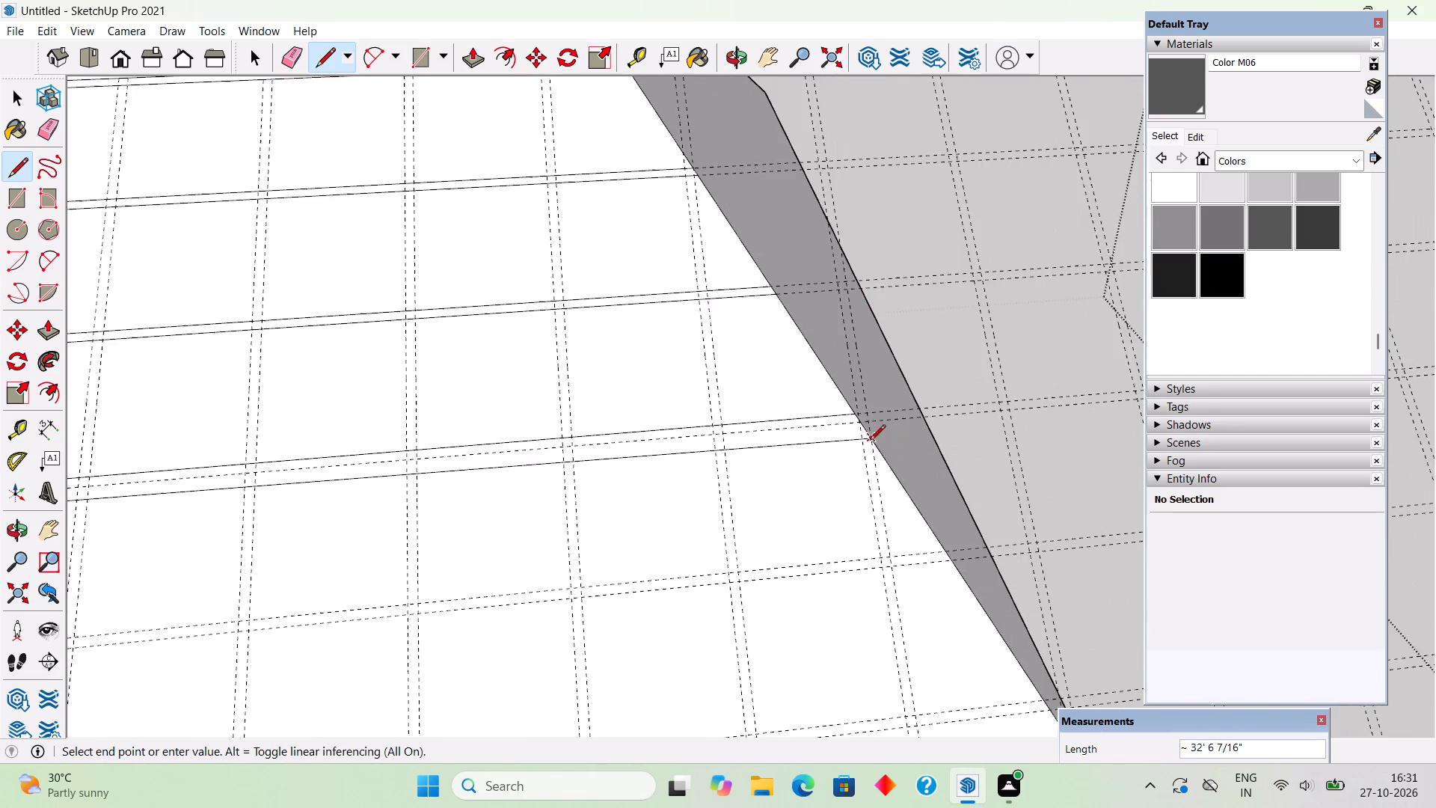
{"action": "scroll", "coordinate": [864, 424], "scroll_direction": "up", "scroll_amount": 15}
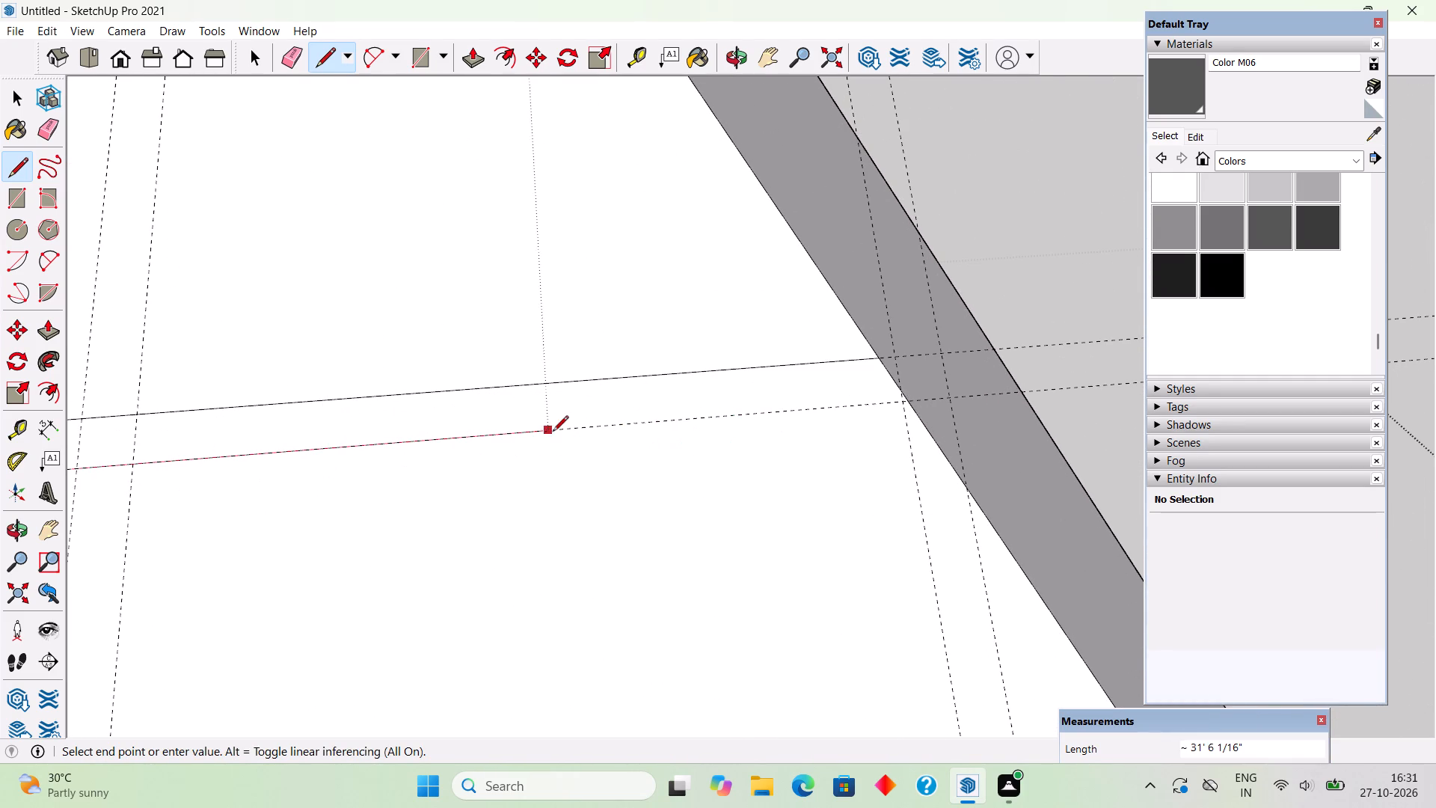
{"action": "scroll", "coordinate": [924, 397], "scroll_direction": "up", "scroll_amount": 4}
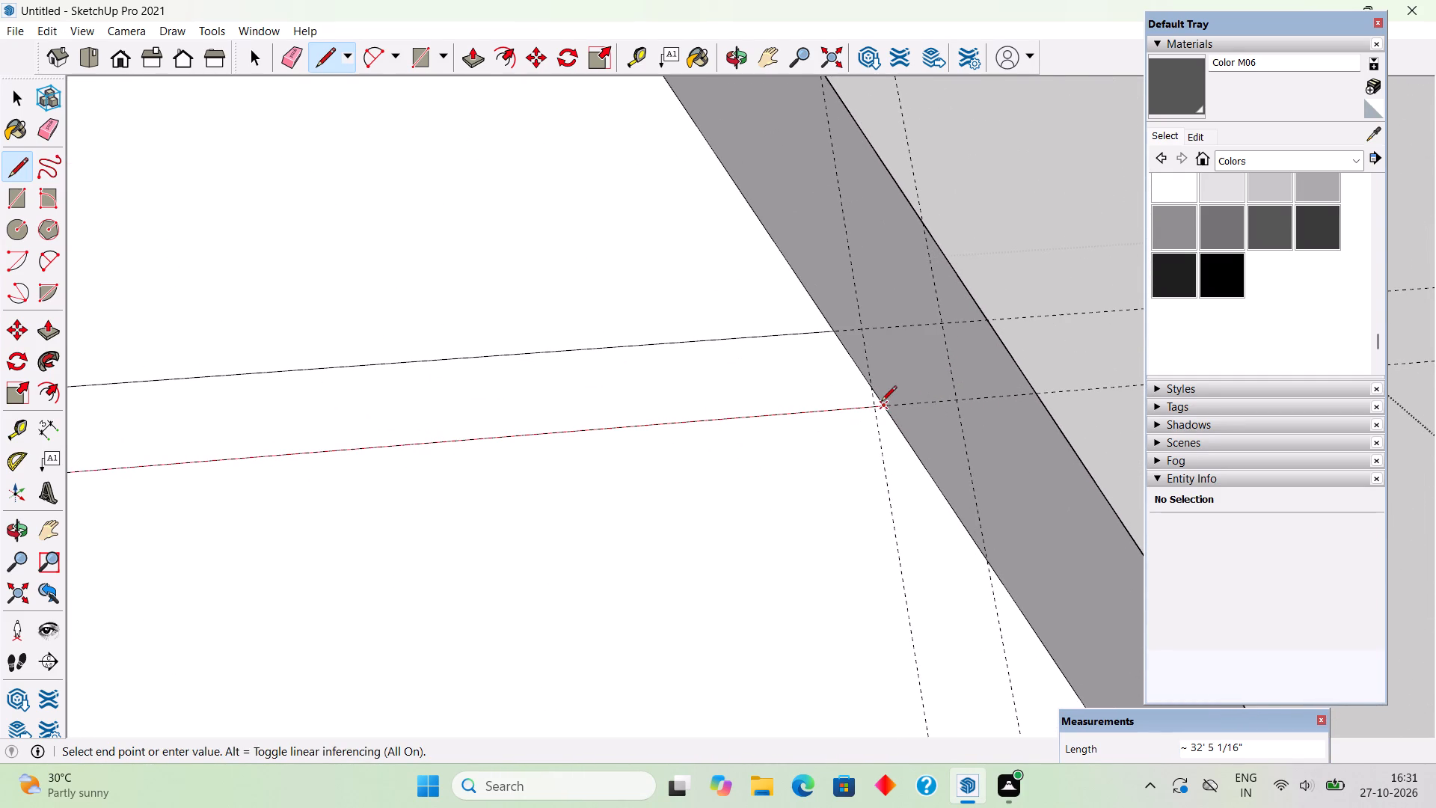
{"action": "left_click", "coordinate": [881, 403]}
Draw a line about 34' 3" long along the seventh pair's upper guide, from the far hip to the hip nearer the origin.
{"action": "scroll", "coordinate": [881, 328], "scroll_direction": "down", "scroll_amount": 20}
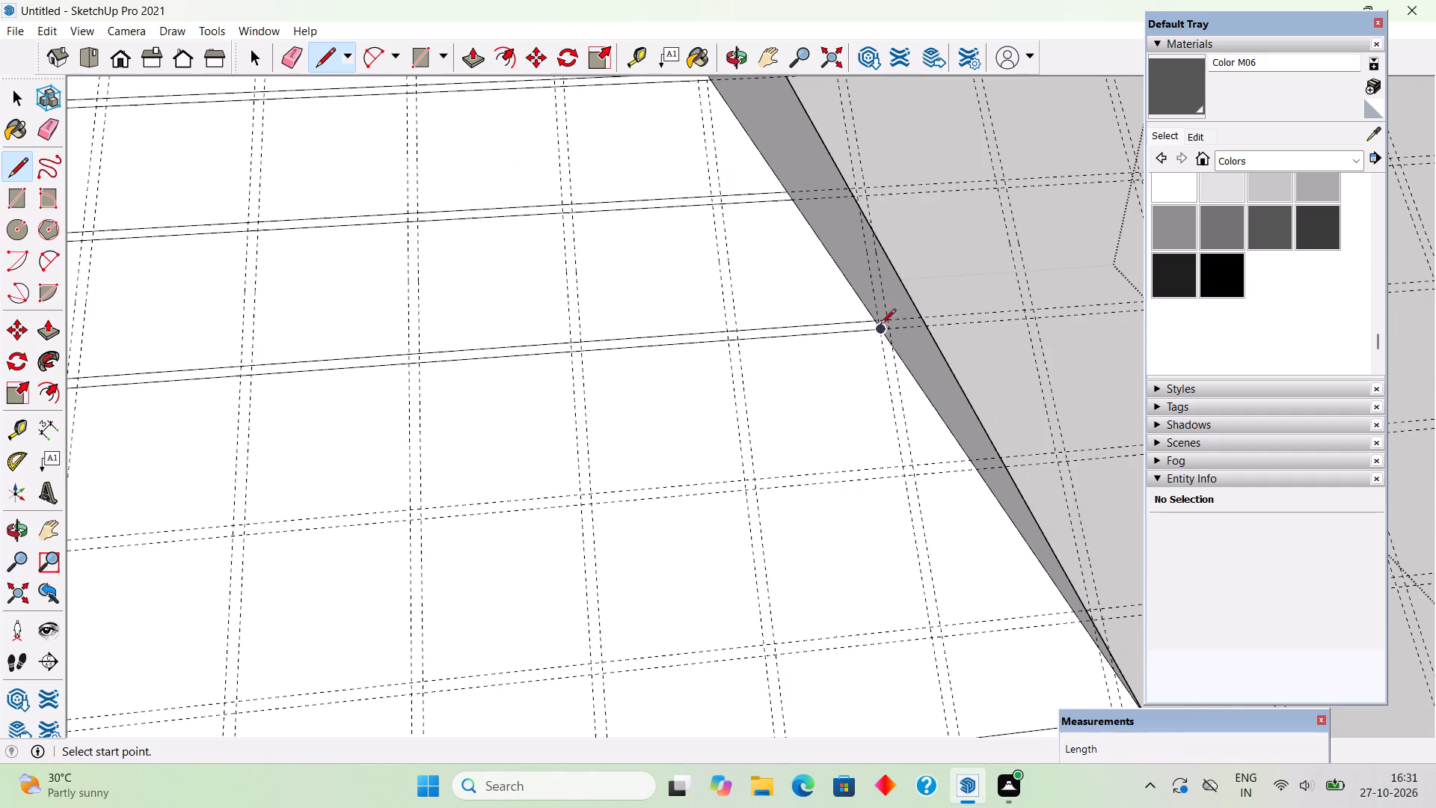
{"action": "scroll", "coordinate": [987, 471], "scroll_direction": "up", "scroll_amount": 5}
{"action": "left_click", "coordinate": [966, 459]}
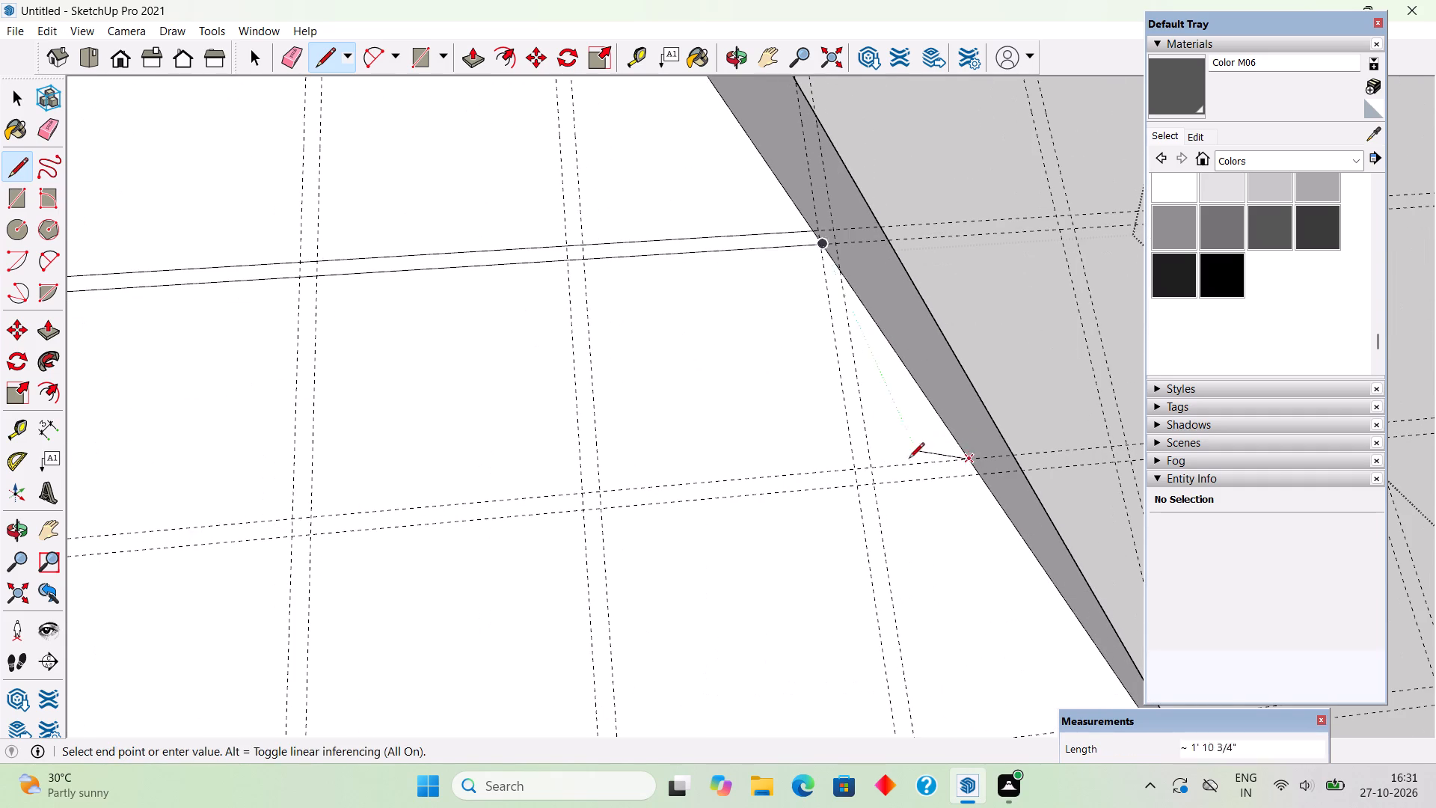
{"action": "scroll", "coordinate": [910, 458], "scroll_direction": "down", "scroll_amount": 20}
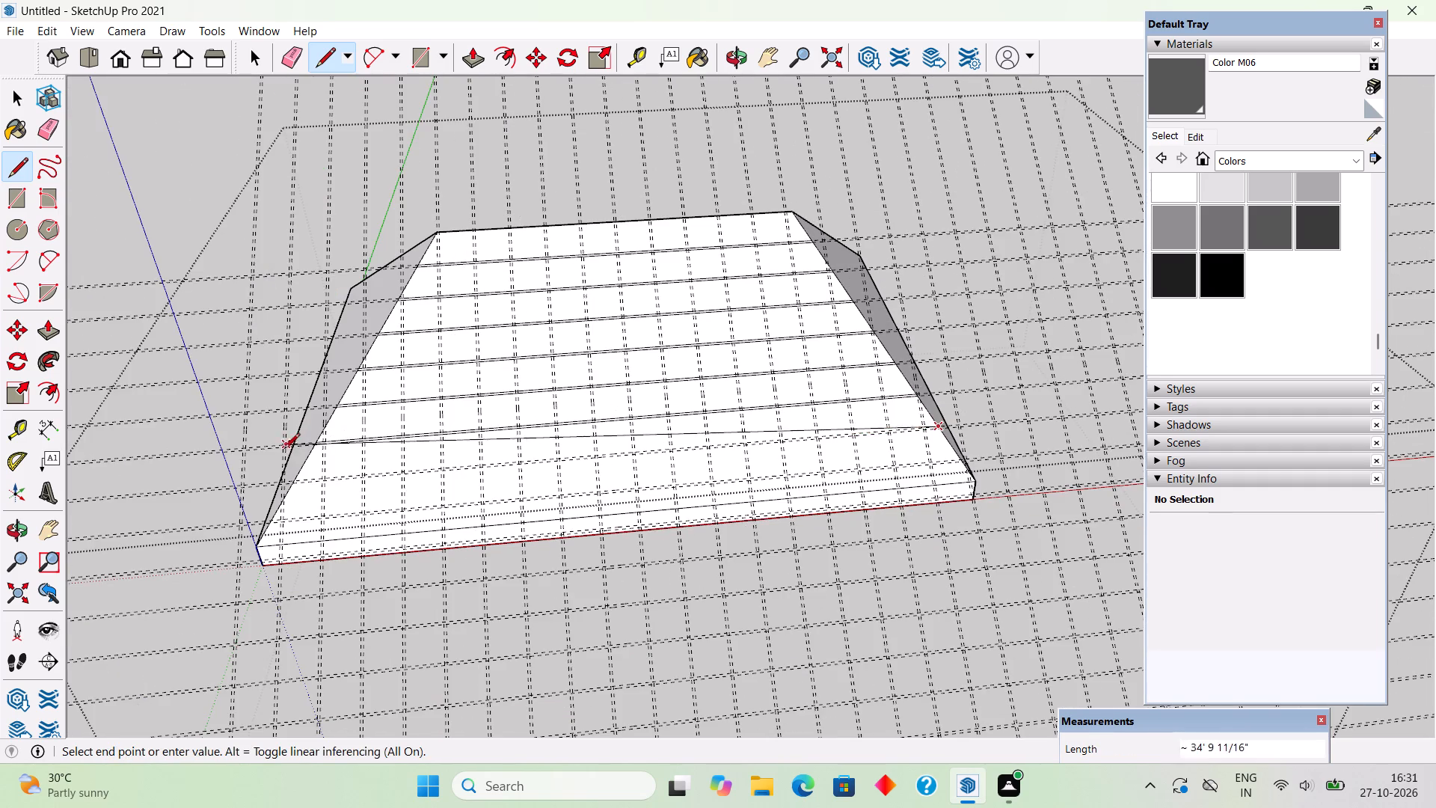
{"action": "scroll", "coordinate": [282, 489], "scroll_direction": "up", "scroll_amount": 19}
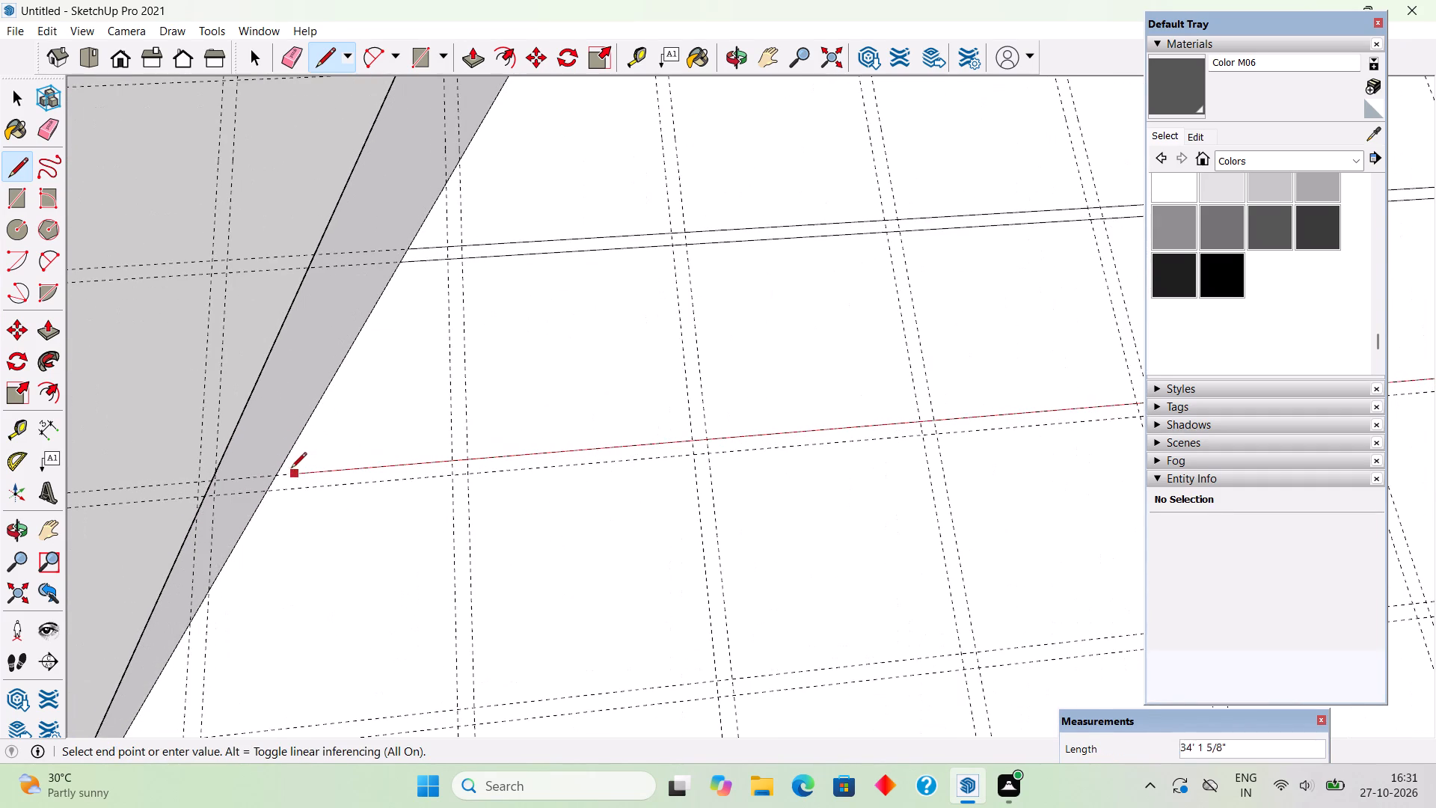
{"action": "left_click", "coordinate": [277, 475]}
Draw a line about 34' 5" long along the seventh pair's lower guide, from the hip nearer the origin to the far hip.
{"action": "left_click", "coordinate": [265, 494]}
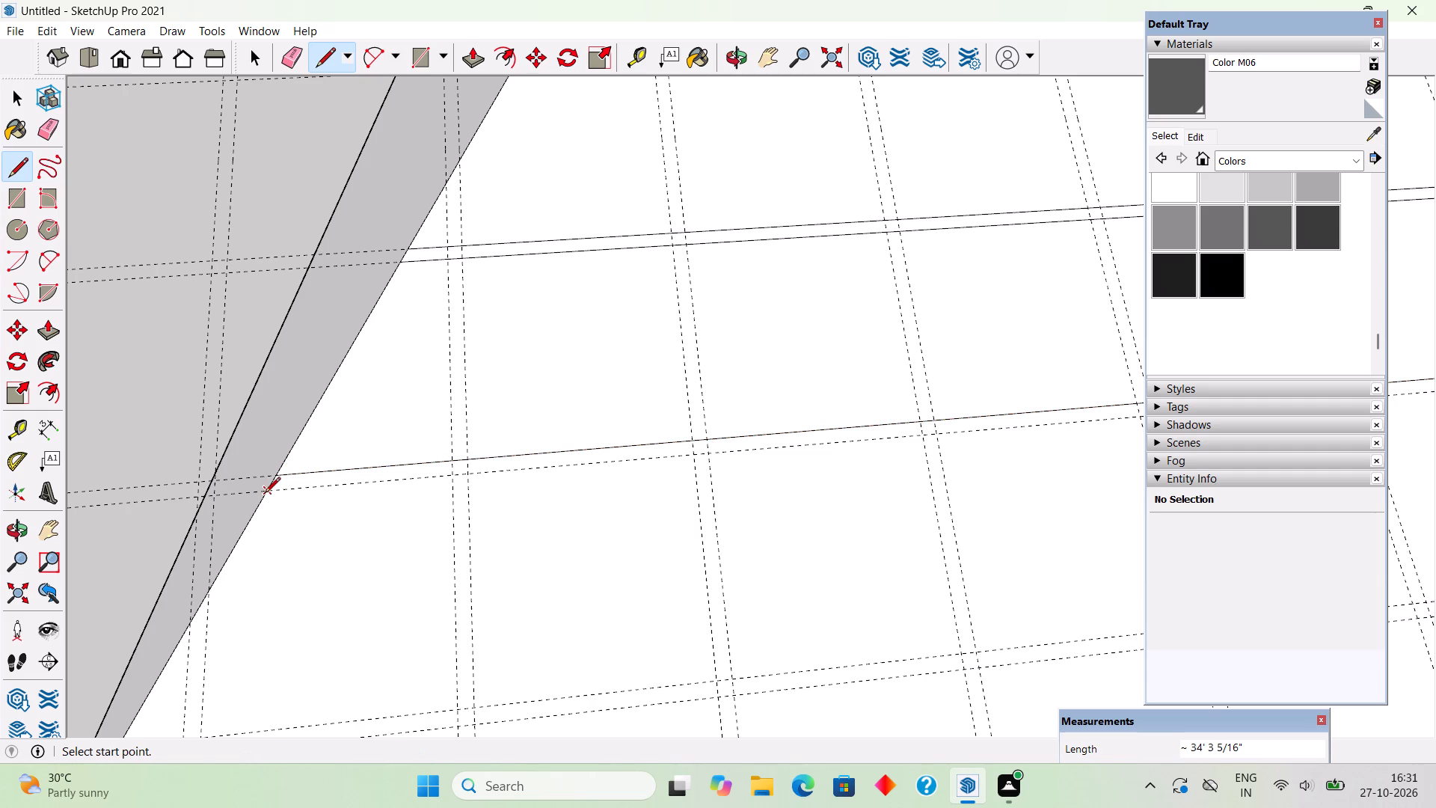
{"action": "scroll", "coordinate": [265, 494], "scroll_direction": "down", "scroll_amount": 20}
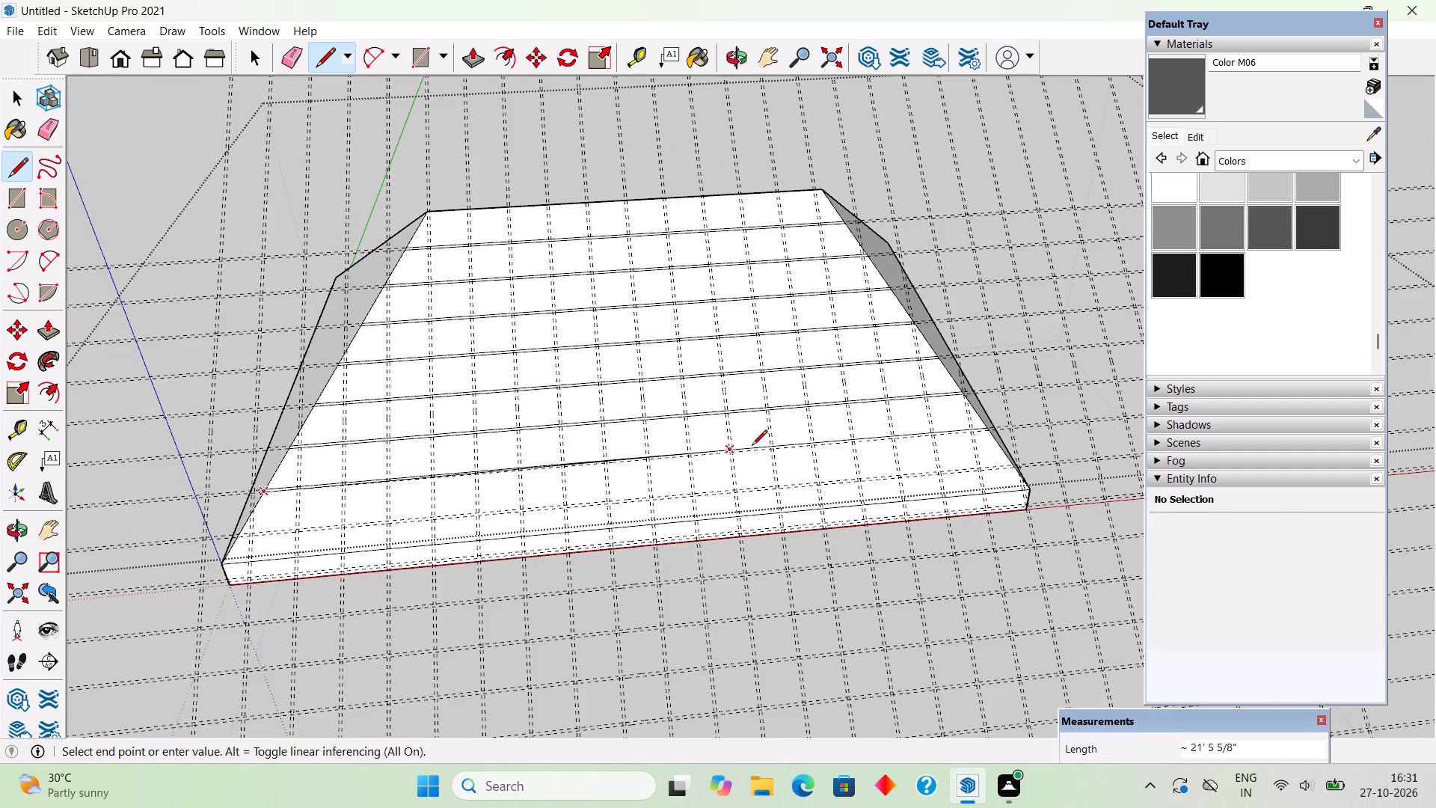
{"action": "scroll", "coordinate": [986, 452], "scroll_direction": "up", "scroll_amount": 12}
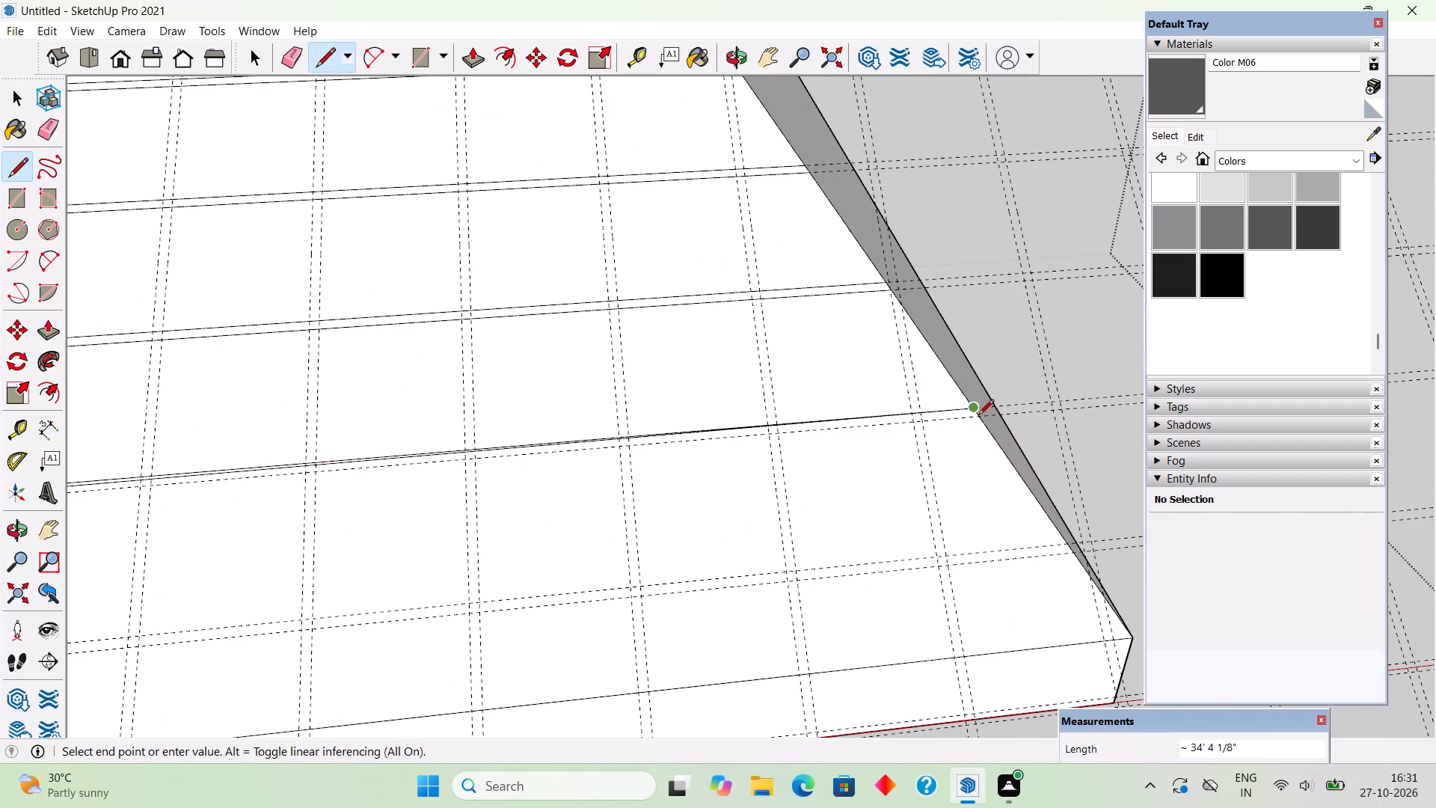
{"action": "scroll", "coordinate": [975, 423], "scroll_direction": "up", "scroll_amount": 5}
{"action": "left_click", "coordinate": [980, 414]}
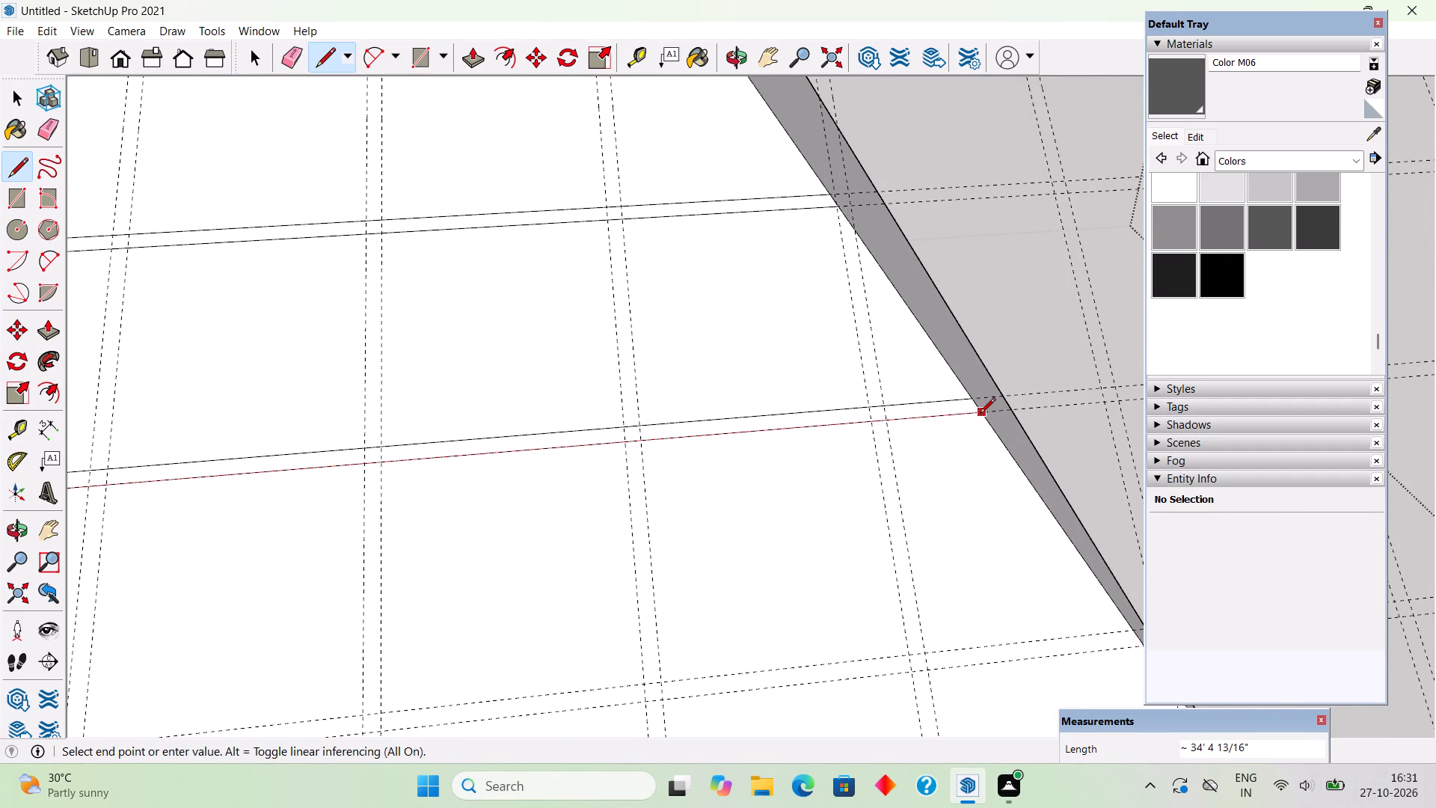
Draw a line about 36' 3" long along the eighth pair's upper guide, from the far hip to the hip nearer the origin.
{"action": "scroll", "coordinate": [980, 414], "scroll_direction": "down", "scroll_amount": 9}
{"action": "scroll", "coordinate": [1054, 518], "scroll_direction": "up", "scroll_amount": 2}
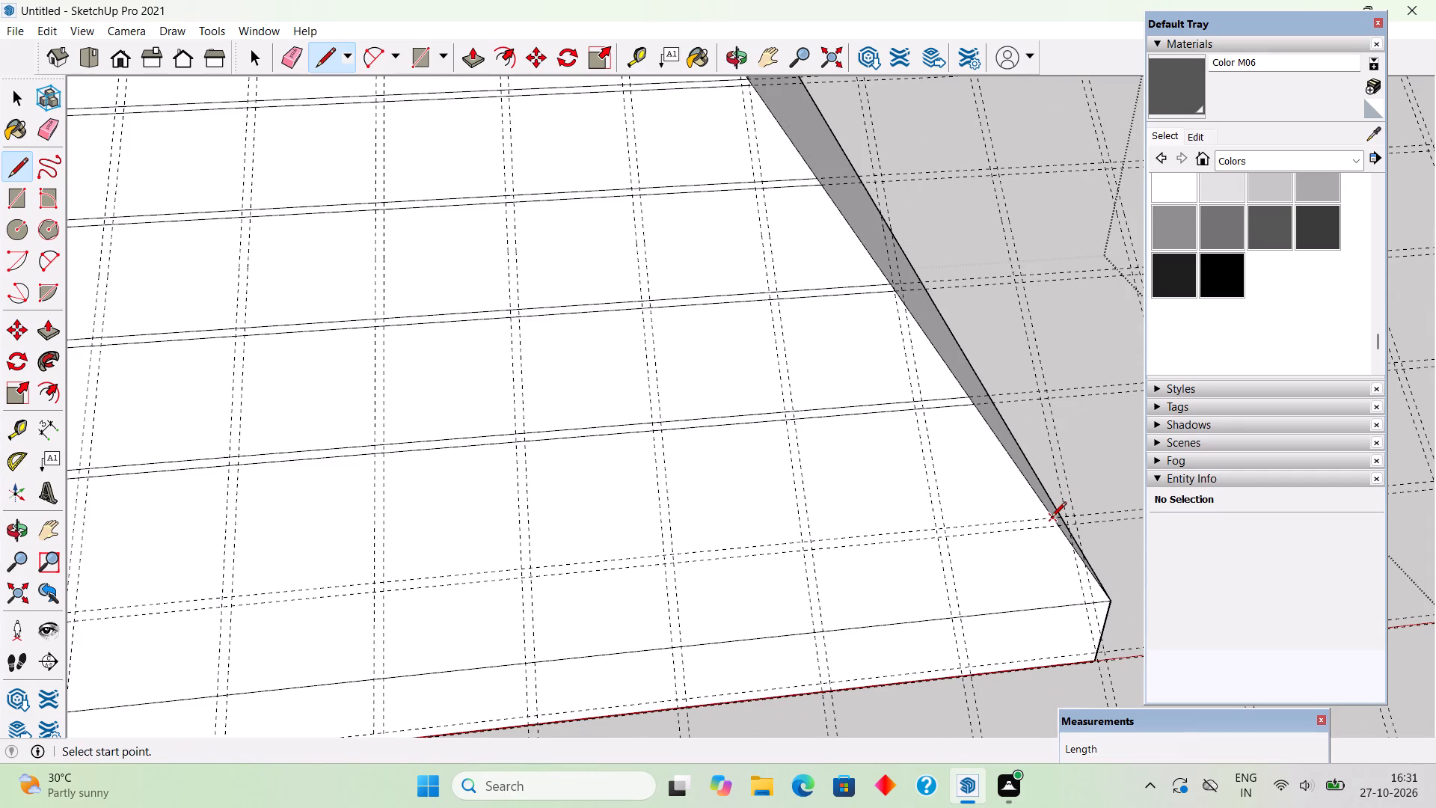
{"action": "left_click", "coordinate": [1051, 518]}
{"action": "scroll", "coordinate": [729, 493], "scroll_direction": "down", "scroll_amount": 16}
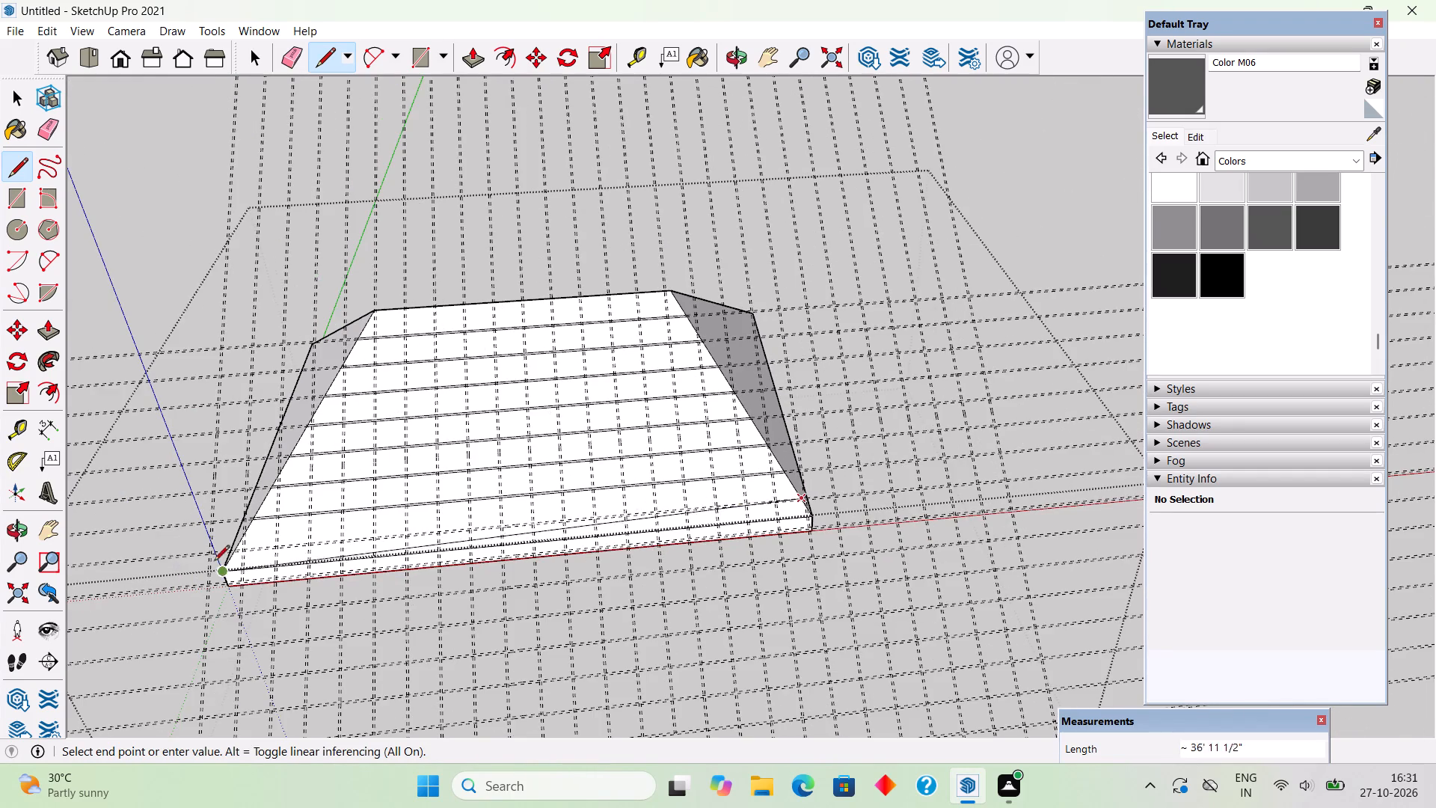
{"action": "scroll", "coordinate": [211, 561], "scroll_direction": "up", "scroll_amount": 20}
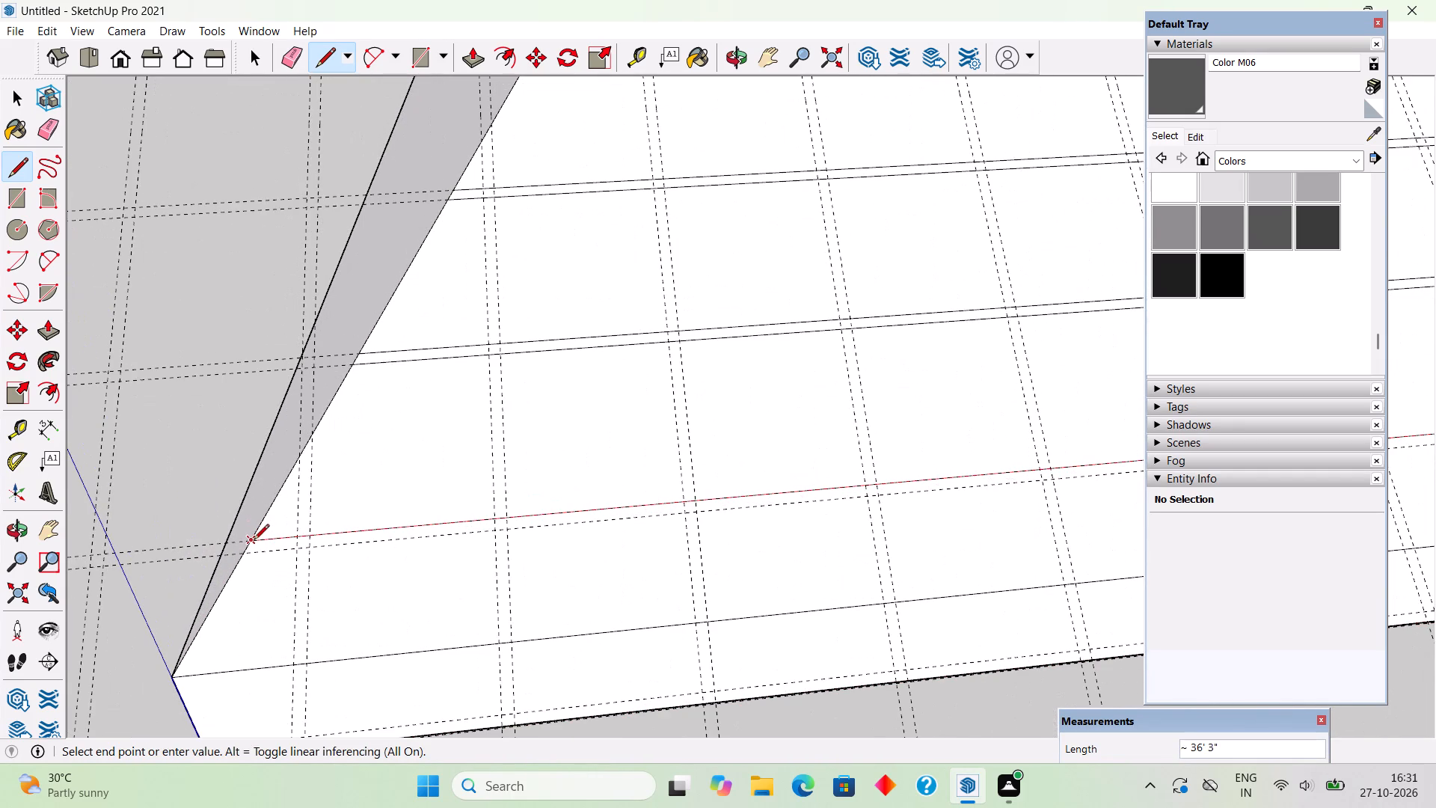
{"action": "left_click", "coordinate": [254, 541]}
Draw a line about 36' 4" long along the eighth pair's lower guide, from the hip nearer the origin to the far hip.
{"action": "left_click", "coordinate": [242, 557]}
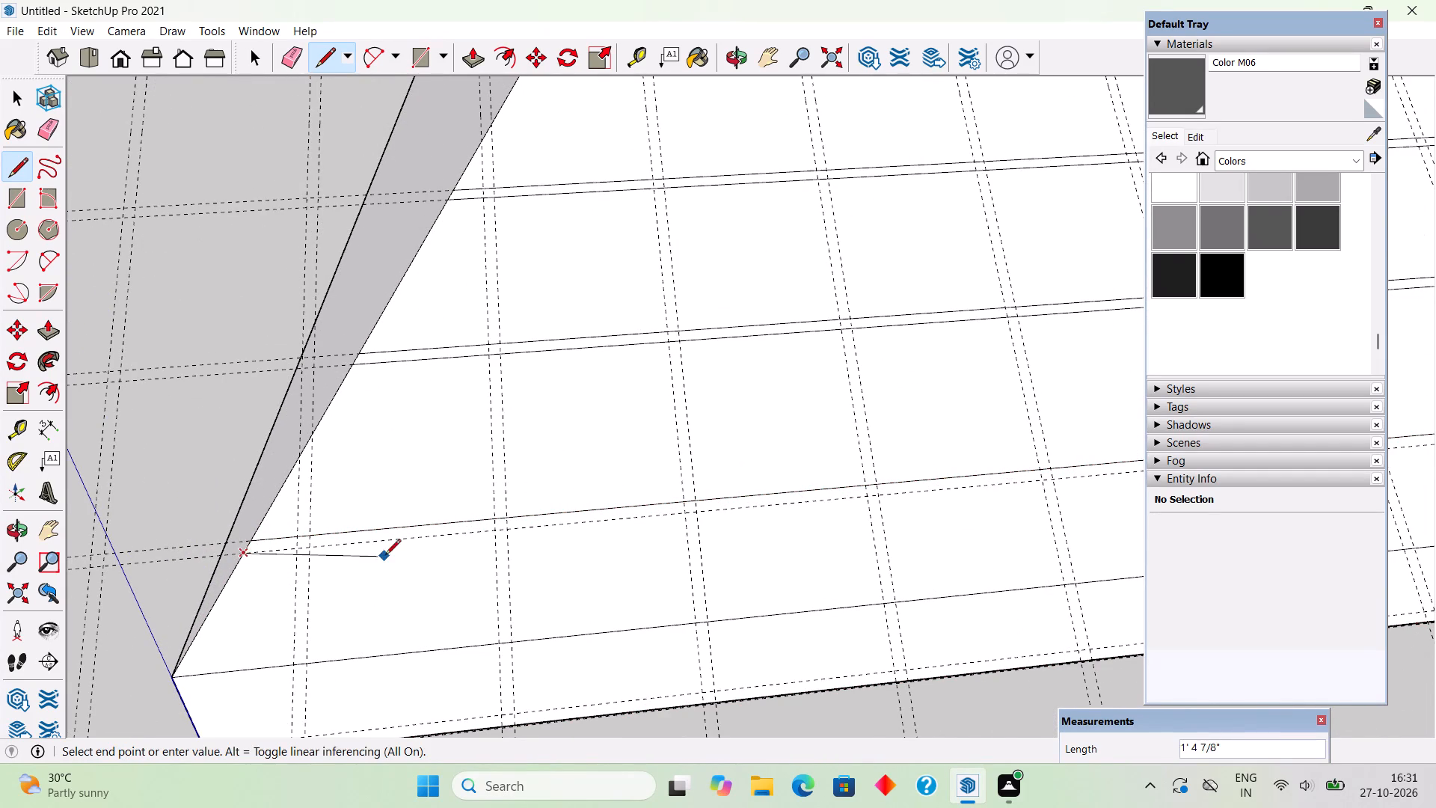
{"action": "scroll", "coordinate": [381, 550], "scroll_direction": "down", "scroll_amount": 20}
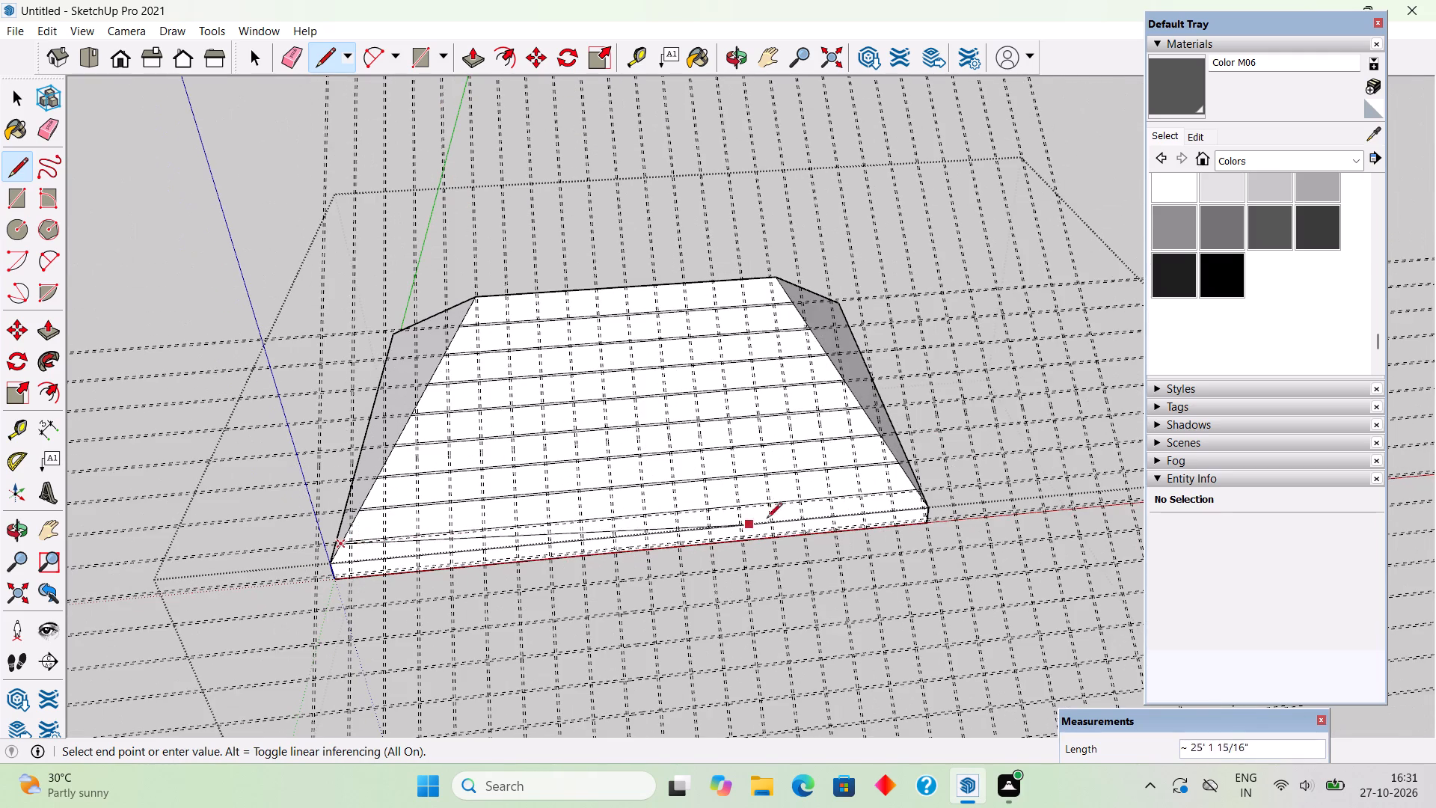
{"action": "scroll", "coordinate": [891, 503], "scroll_direction": "up", "scroll_amount": 16}
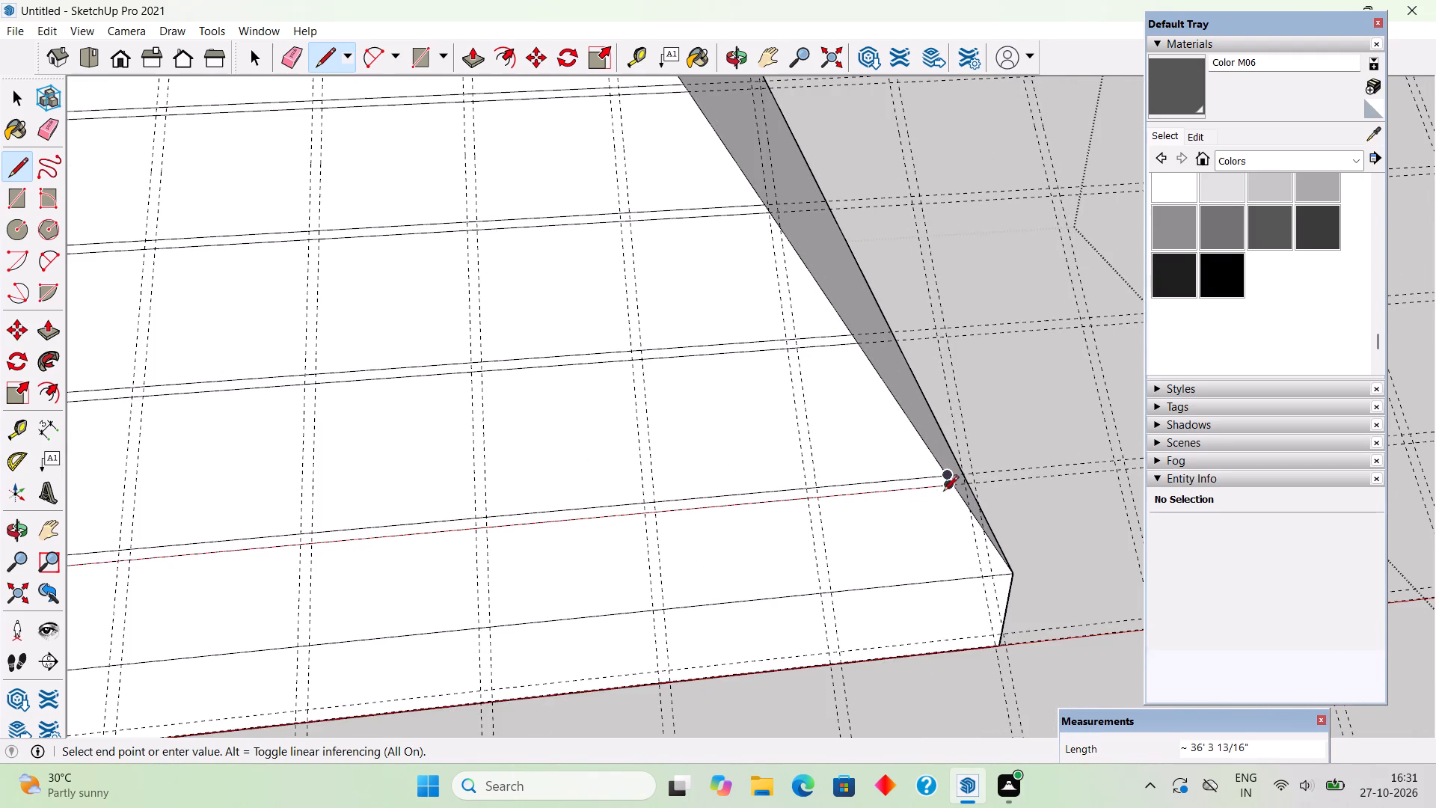
{"action": "left_click", "coordinate": [958, 486]}
{"action": "scroll", "coordinate": [948, 553], "scroll_direction": "down", "scroll_amount": 11}
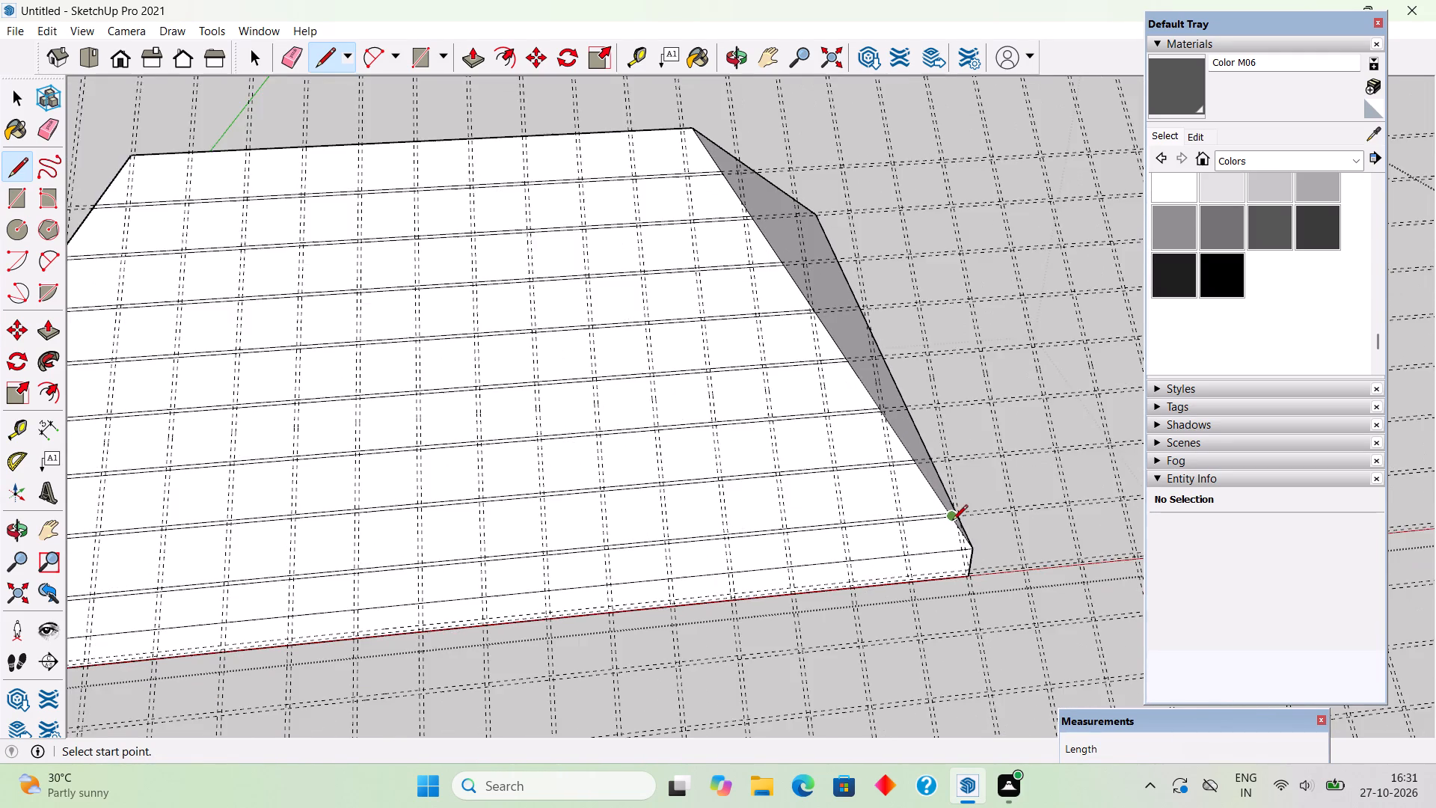
Draw lines about 2' 2" and 2' 5" long along the first upslope guide pair, between the eave and the hip nearer the origin.
{"action": "scroll", "coordinate": [952, 515], "scroll_direction": "down", "scroll_amount": 5}
{"action": "middle_click_drag", "start_coordinate": [257, 490], "coordinate": [431, 363]}
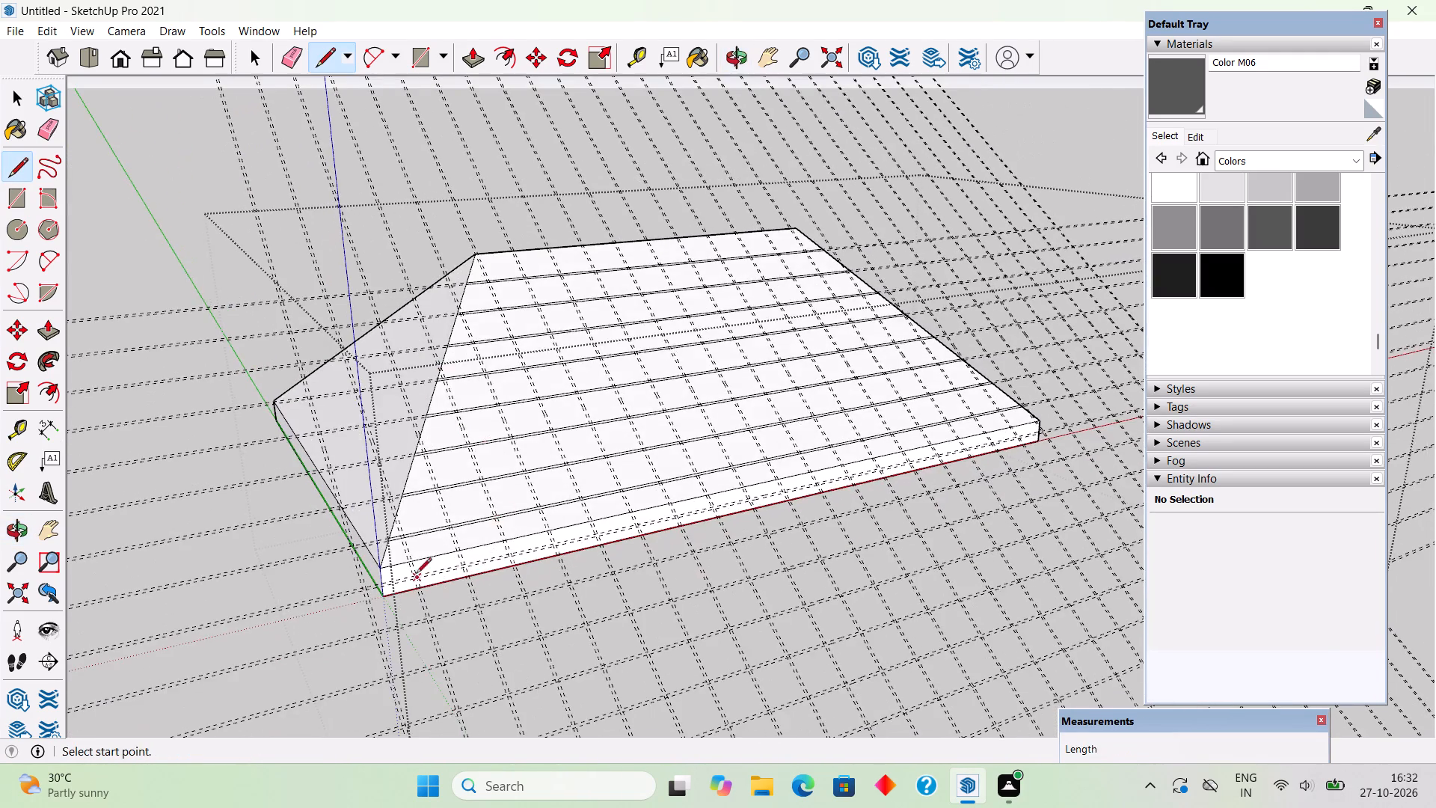
{"action": "scroll", "coordinate": [415, 569], "scroll_direction": "up", "scroll_amount": 17}
{"action": "left_click", "coordinate": [423, 566]}
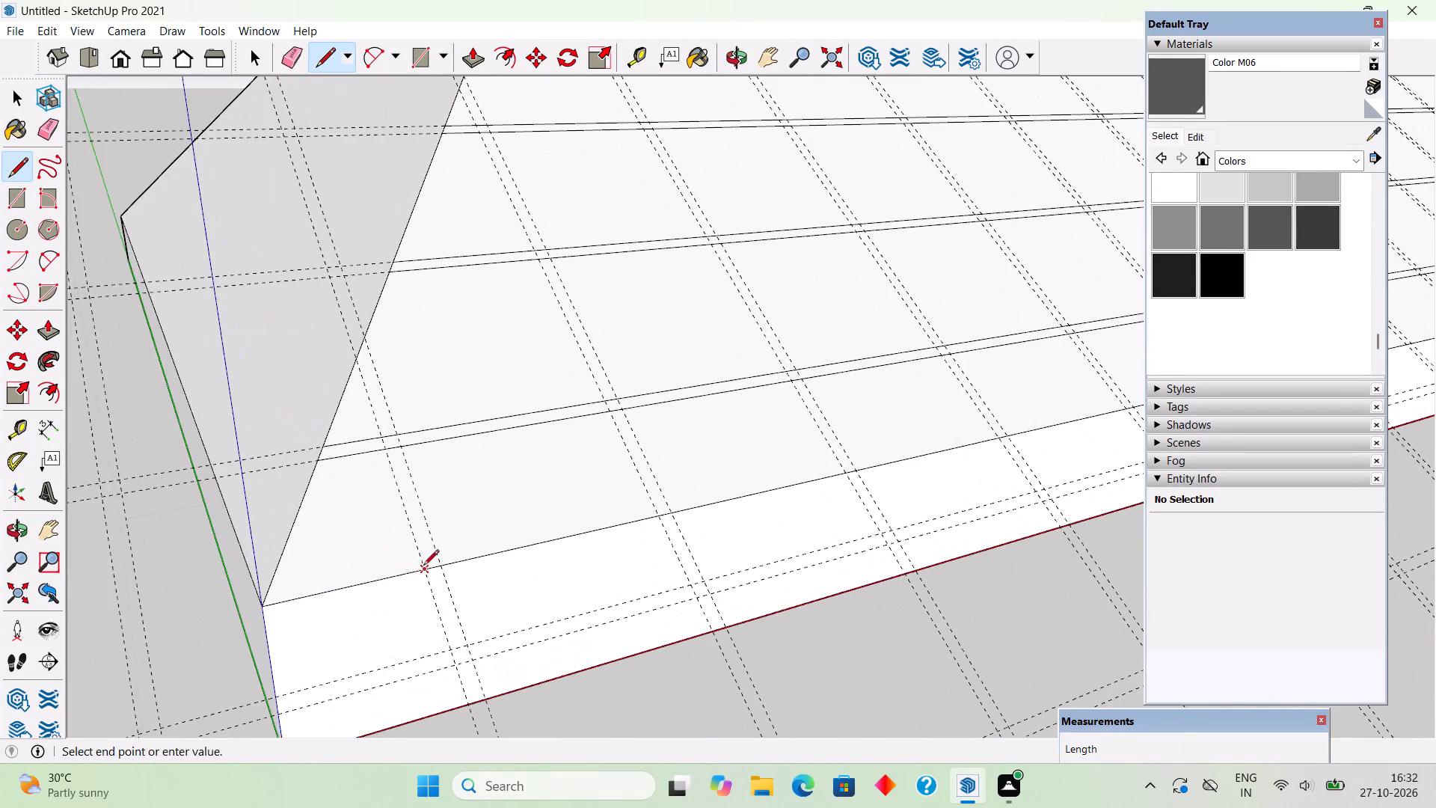
{"action": "left_click", "coordinate": [359, 354]}
{"action": "left_click", "coordinate": [364, 342]}
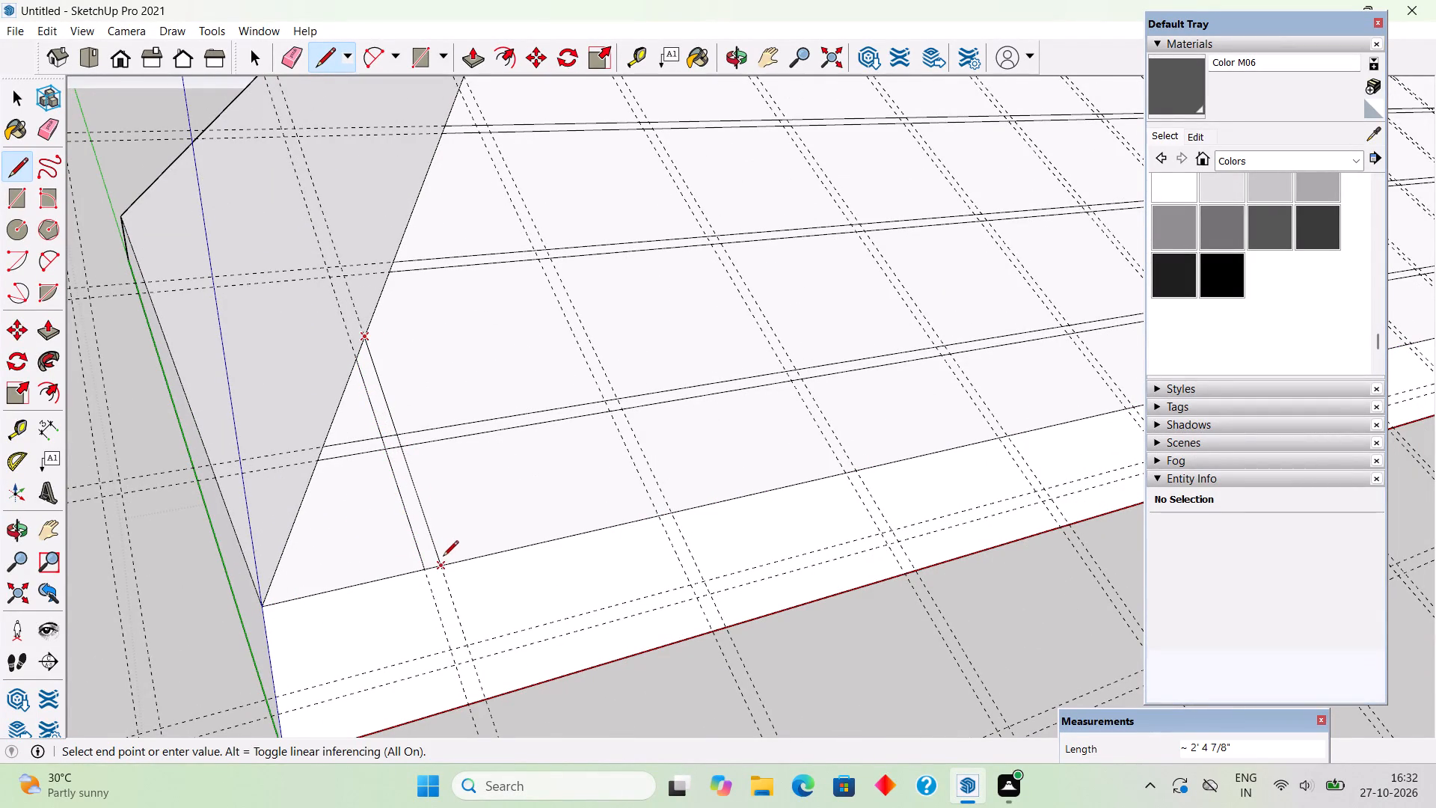
{"action": "left_click", "coordinate": [440, 567]}
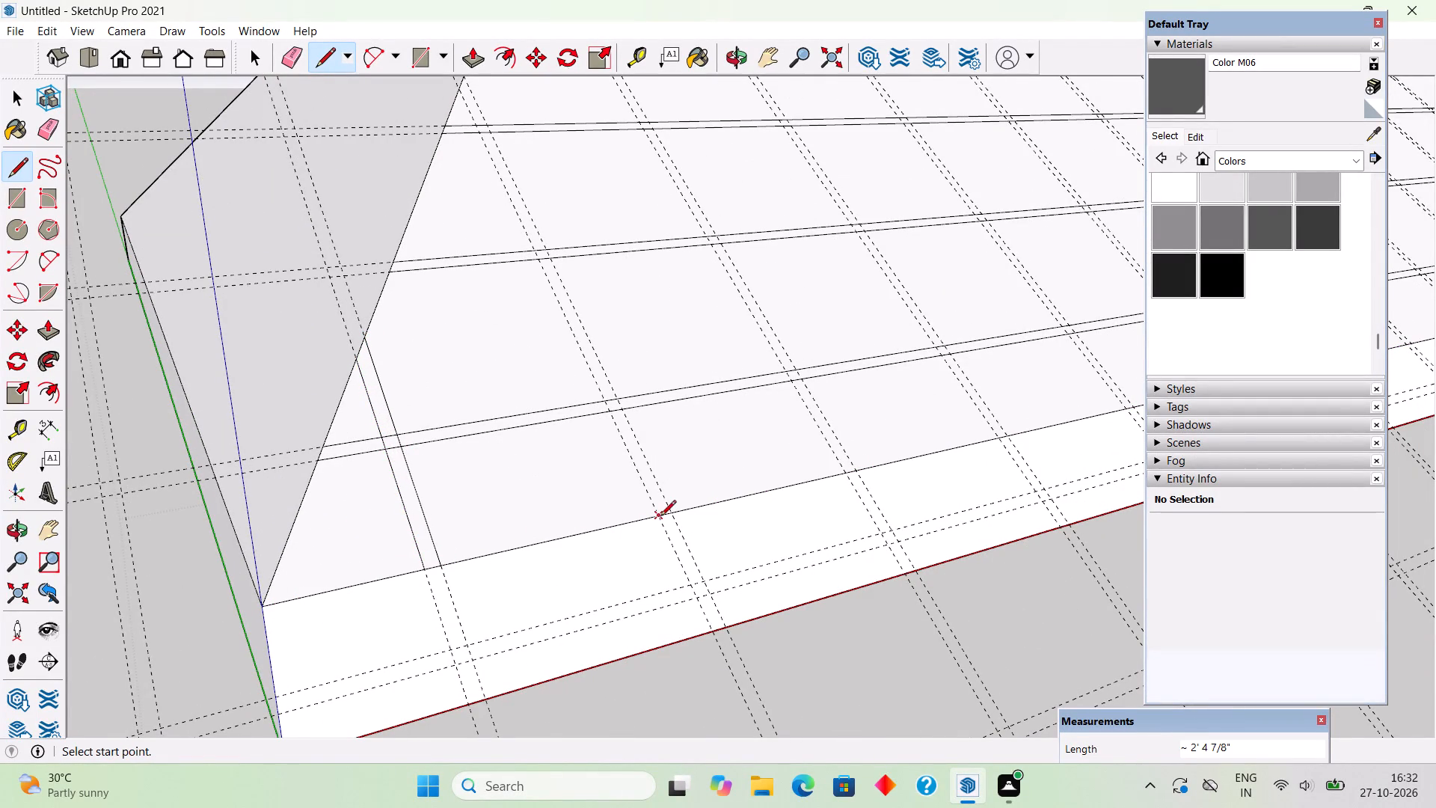
Draw lines about 5' 11" and 6' 2" long along the second upslope guide pair, between the eave and the hip nearer the origin.
{"action": "left_click", "coordinate": [662, 517]}
{"action": "scroll", "coordinate": [645, 483], "scroll_direction": "down", "scroll_amount": 4}
{"action": "scroll", "coordinate": [515, 221], "scroll_direction": "up", "scroll_amount": 5}
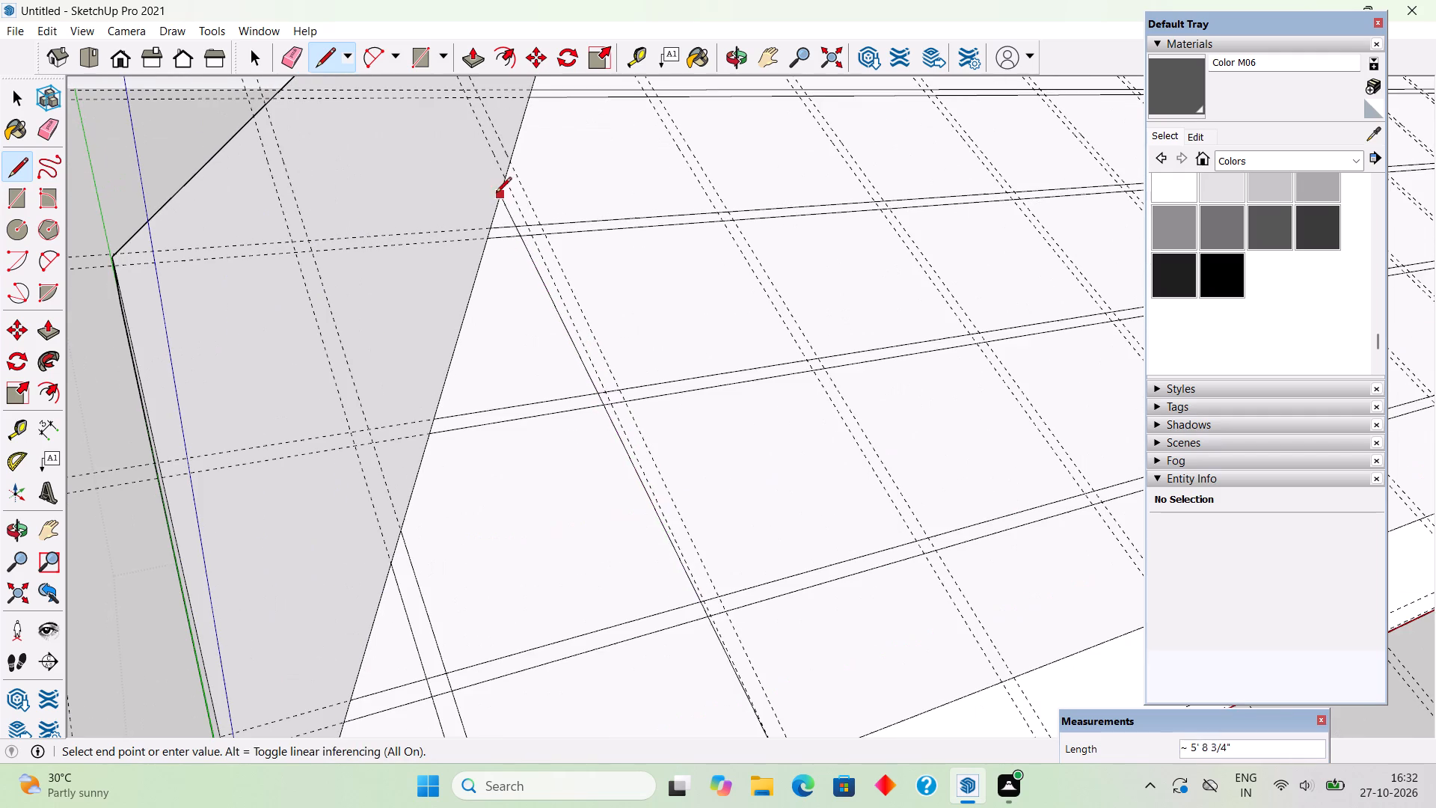
{"action": "left_click", "coordinate": [507, 175]}
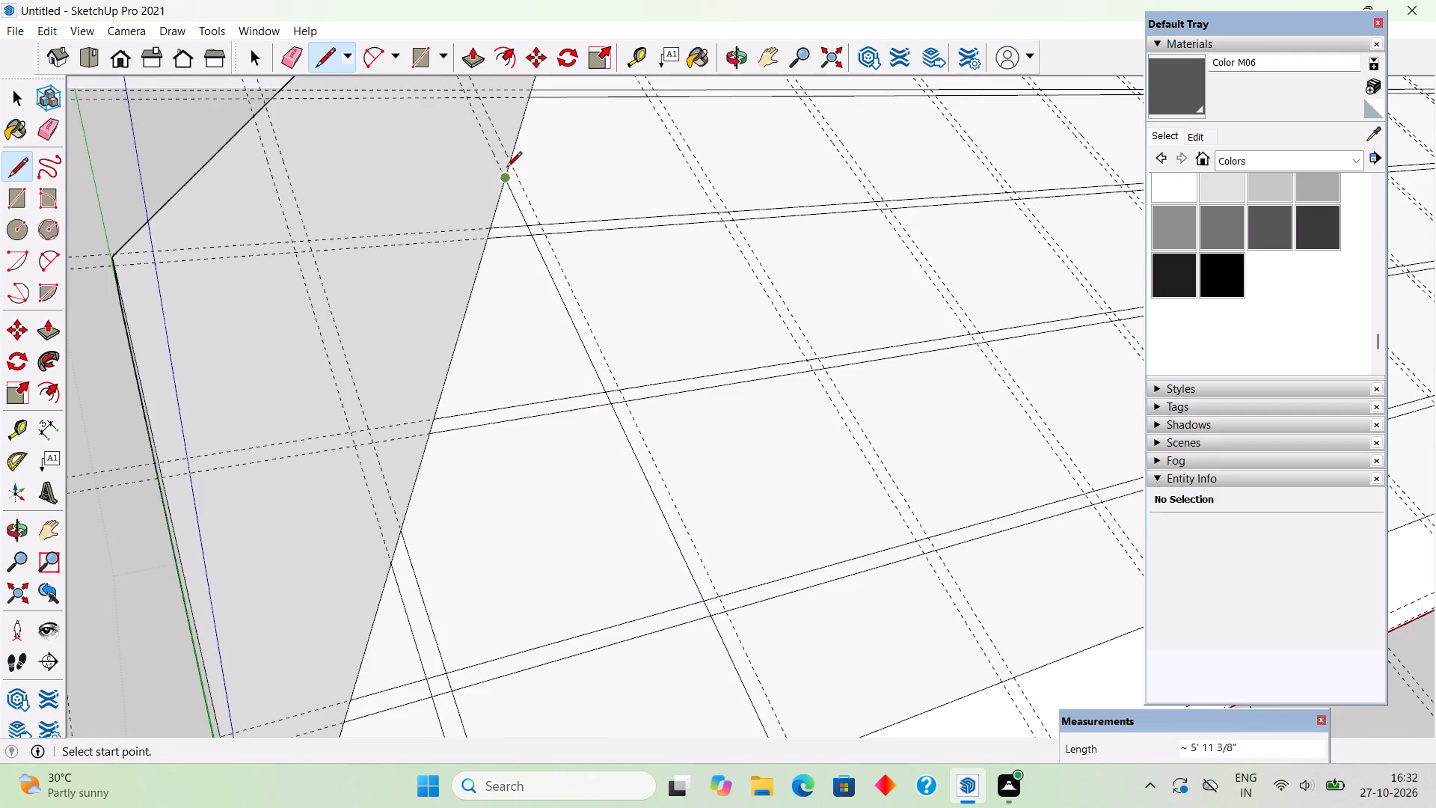
{"action": "left_click", "coordinate": [509, 162]}
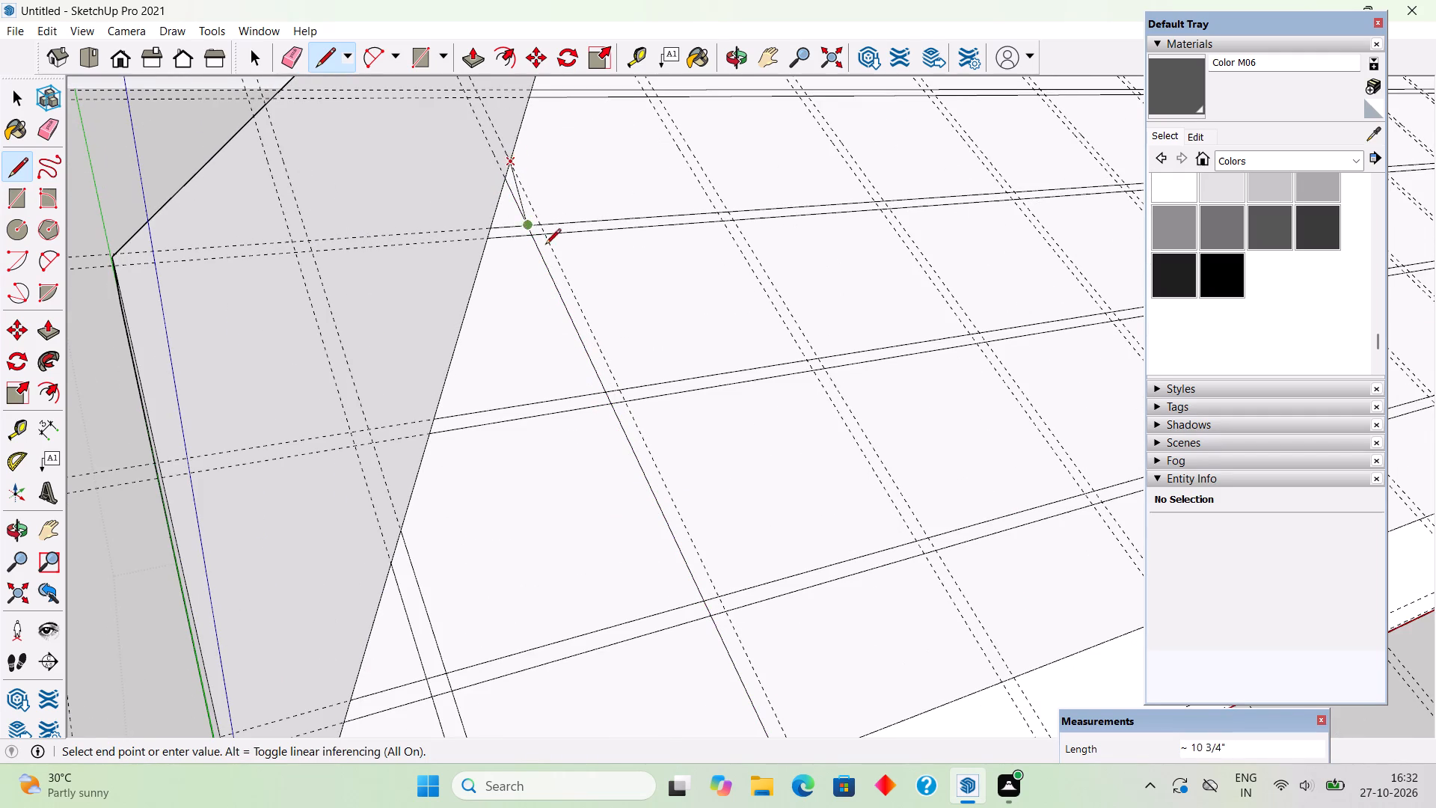
{"action": "scroll", "coordinate": [589, 317], "scroll_direction": "down", "scroll_amount": 3}
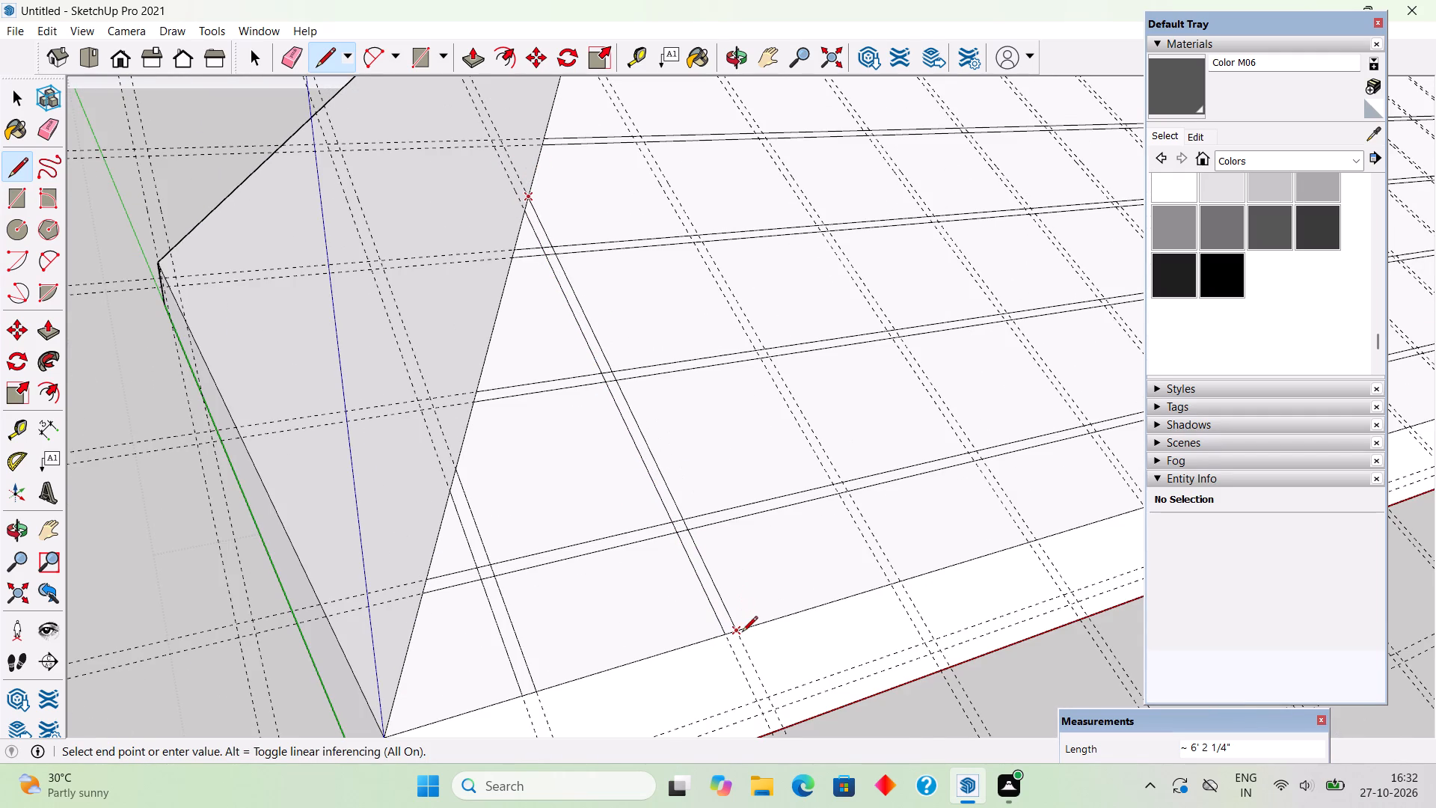
{"action": "left_click", "coordinate": [742, 633]}
Draw lines about 9' 9" and 10' long along the third upslope guide pair, between the eave and the hip nearer the origin.
{"action": "scroll", "coordinate": [623, 707], "scroll_direction": "down", "scroll_amount": 3}
{"action": "scroll", "coordinate": [833, 605], "scroll_direction": "up", "scroll_amount": 4}
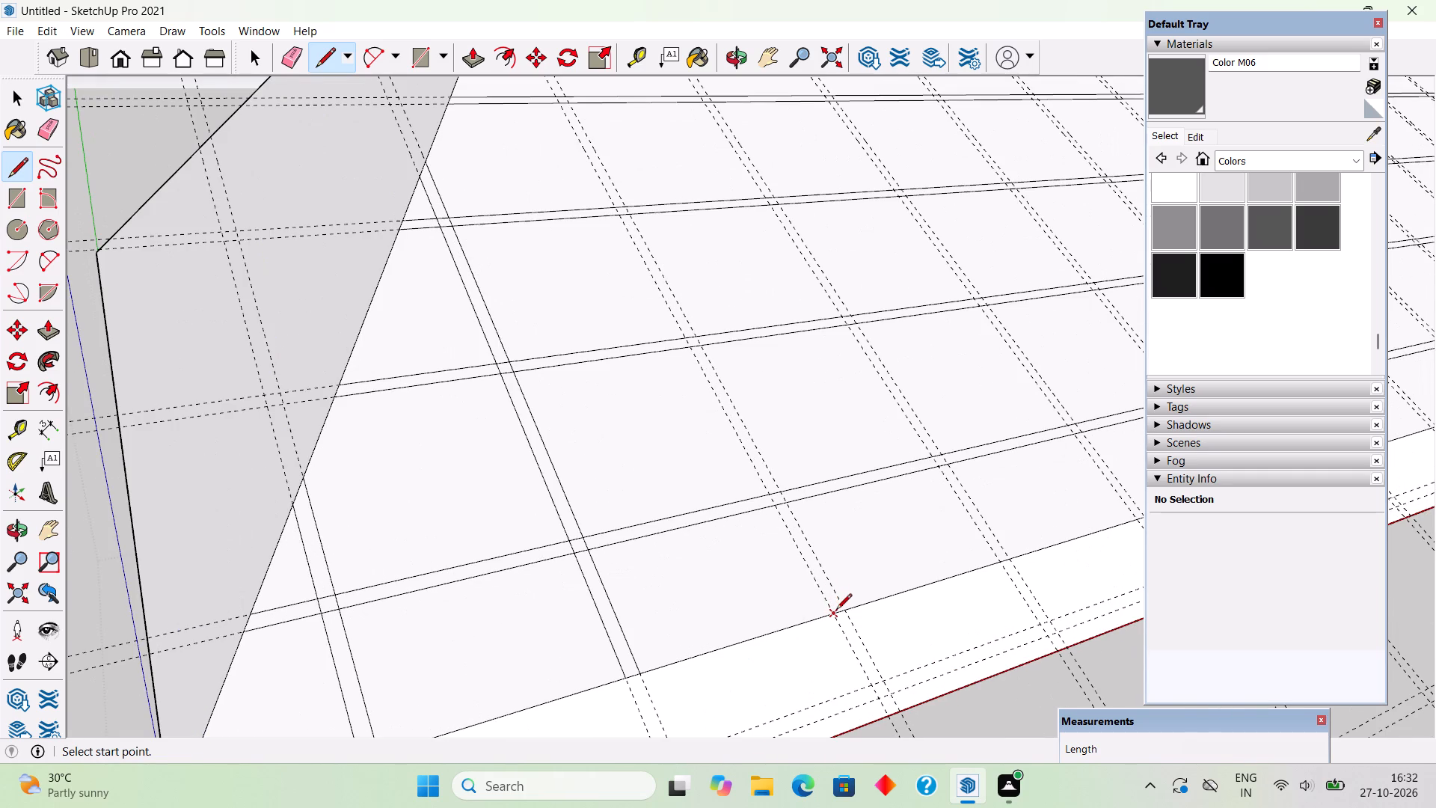
{"action": "left_click", "coordinate": [836, 610]}
{"action": "scroll", "coordinate": [782, 489], "scroll_direction": "down", "scroll_amount": 5}
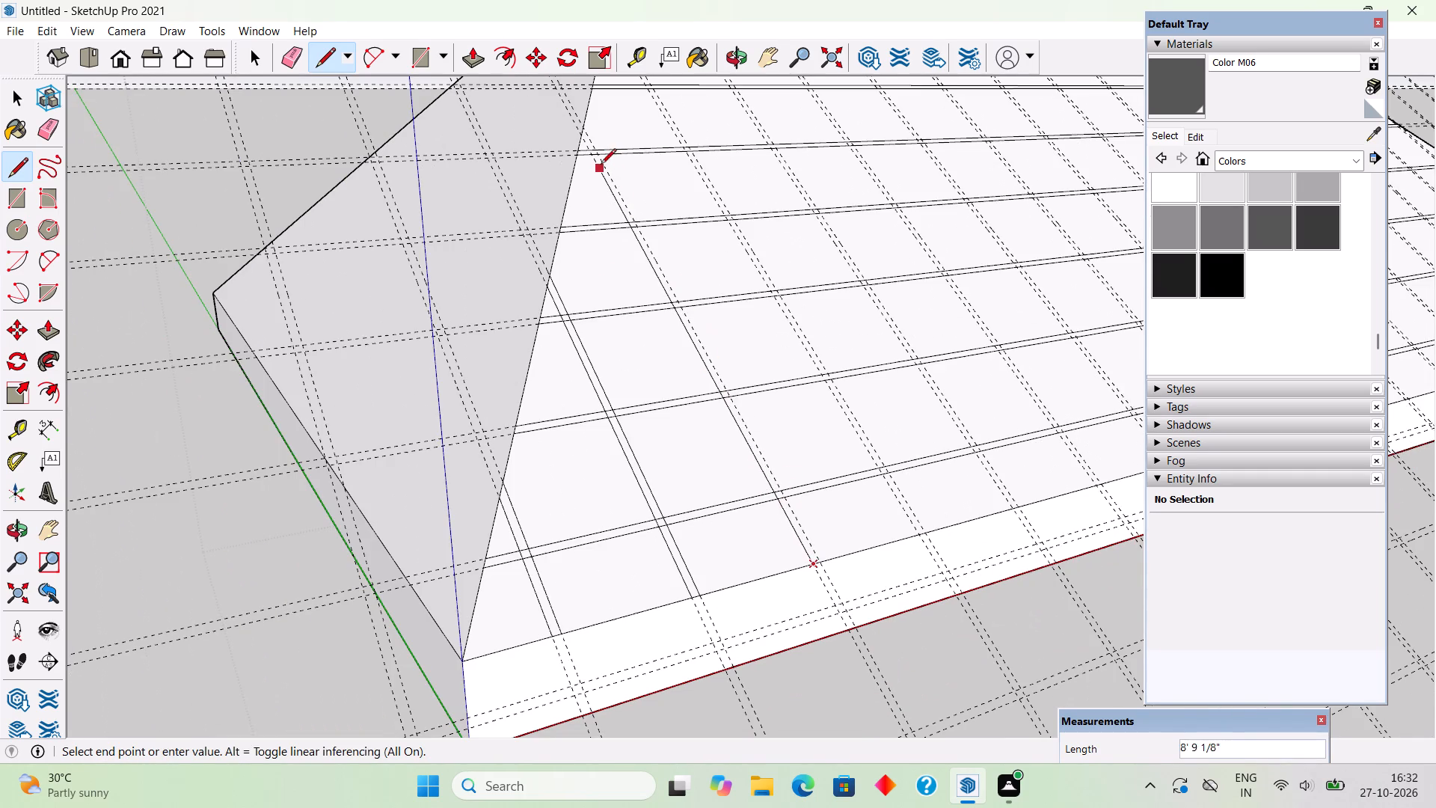
{"action": "scroll", "coordinate": [600, 163], "scroll_direction": "up", "scroll_amount": 7}
{"action": "left_click", "coordinate": [575, 118]}
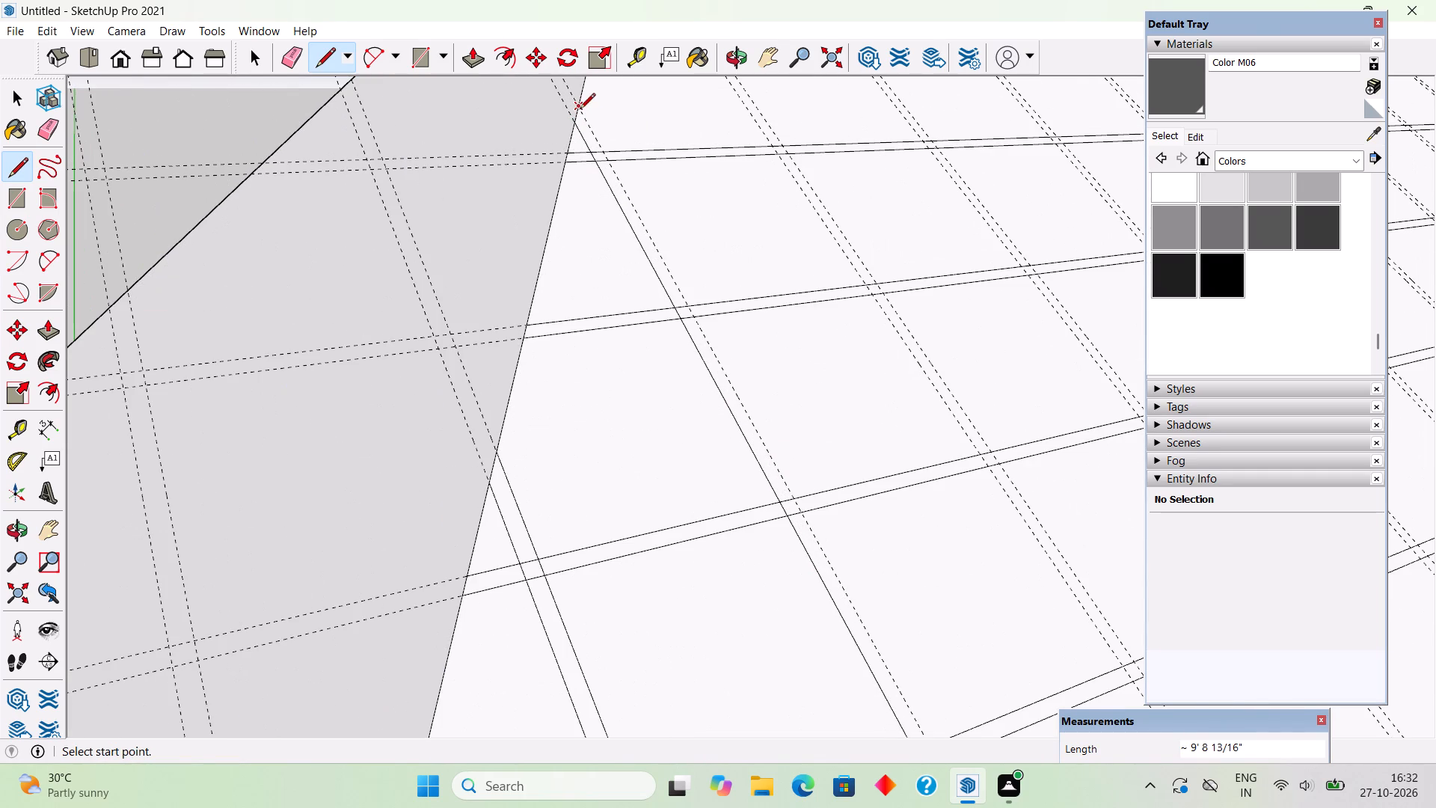
{"action": "left_click", "coordinate": [580, 110]}
{"action": "scroll", "coordinate": [604, 191], "scroll_direction": "down", "scroll_amount": 7}
{"action": "scroll", "coordinate": [778, 481], "scroll_direction": "up", "scroll_amount": 2}
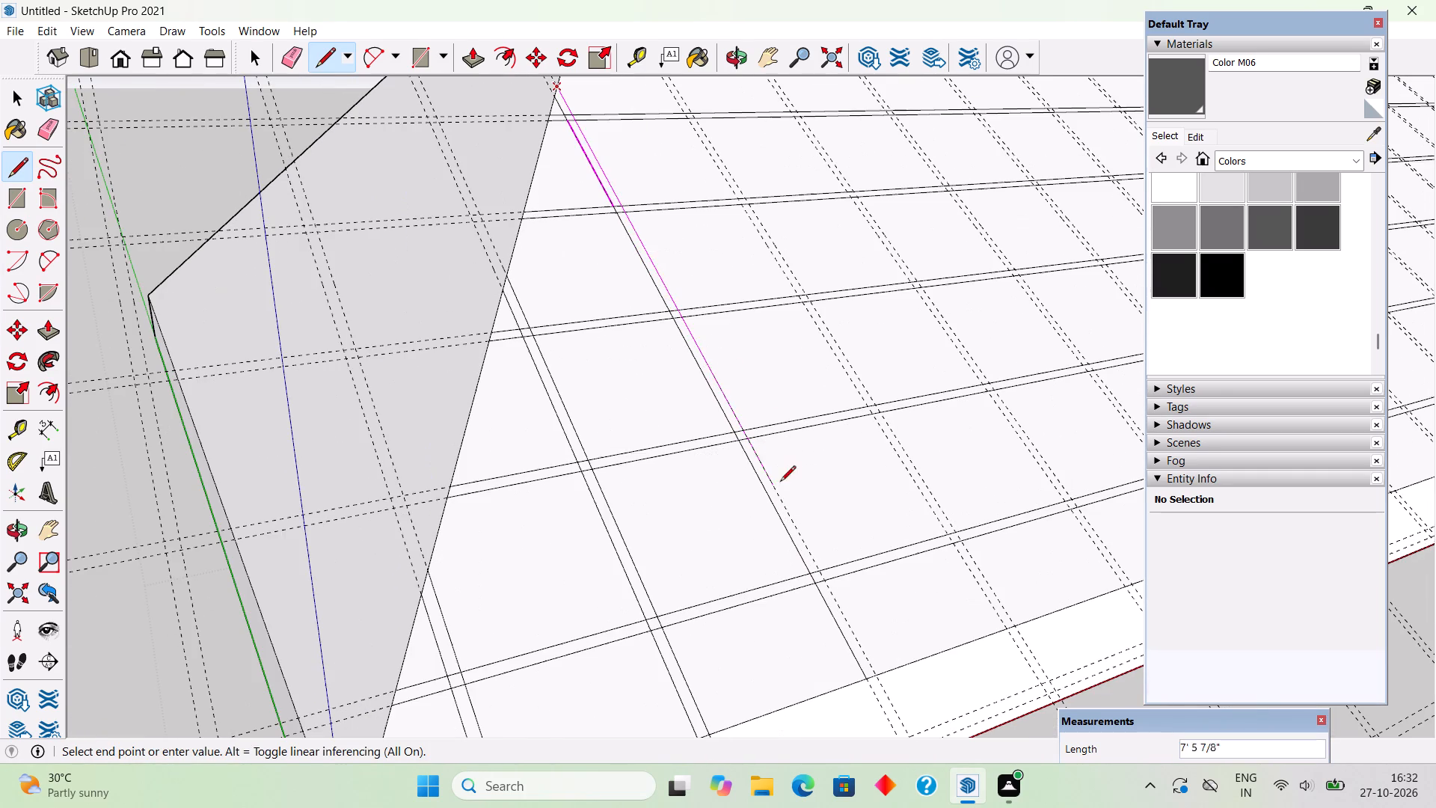
{"action": "left_click", "coordinate": [878, 678]}
Draw a line about 13' 6" long along the fourth upslope pair's guide nearer the origin, from the eave to the hip.
{"action": "scroll", "coordinate": [630, 668], "scroll_direction": "down", "scroll_amount": 8}
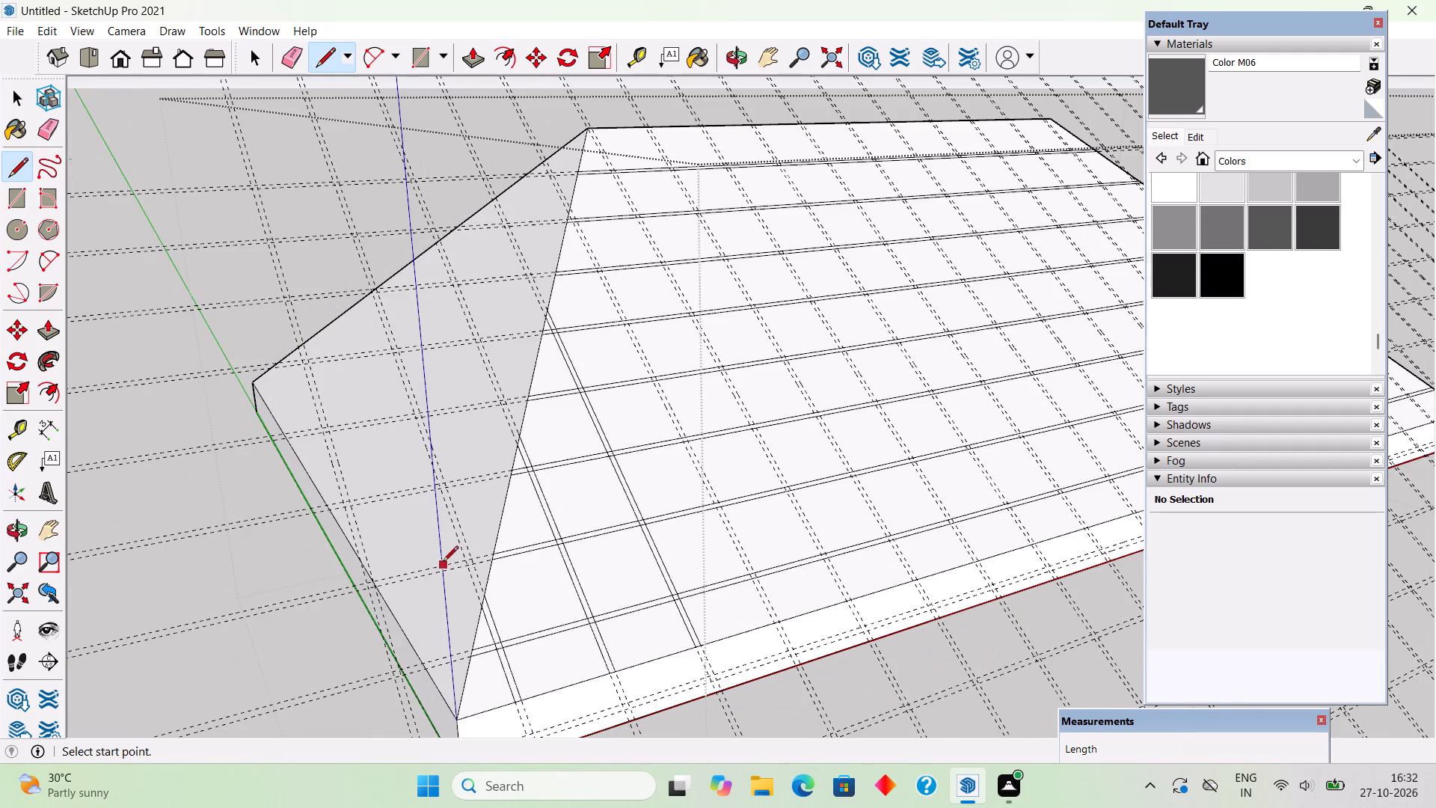
{"action": "scroll", "coordinate": [402, 525], "scroll_direction": "down", "scroll_amount": 8}
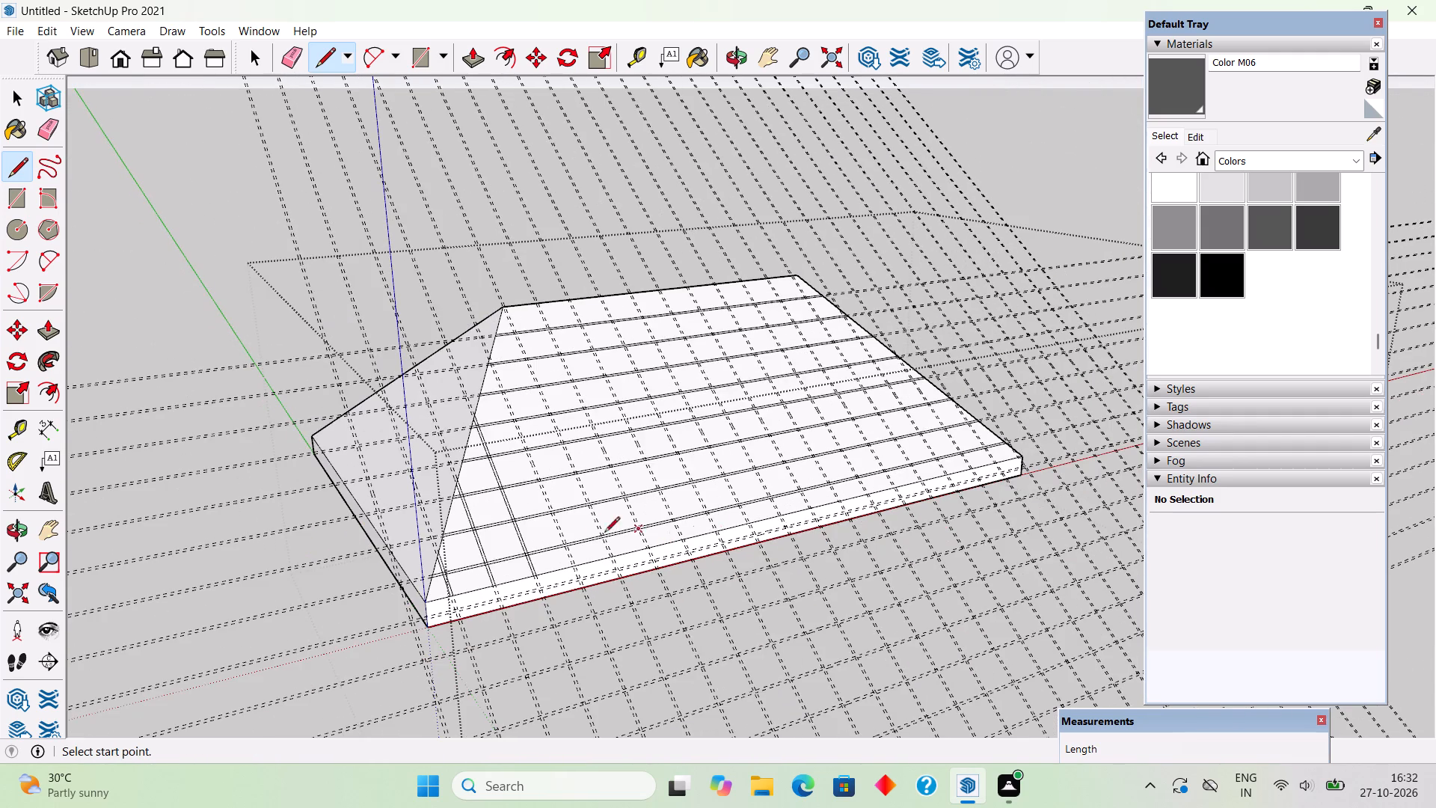
{"action": "scroll", "coordinate": [544, 541], "scroll_direction": "up", "scroll_amount": 14}
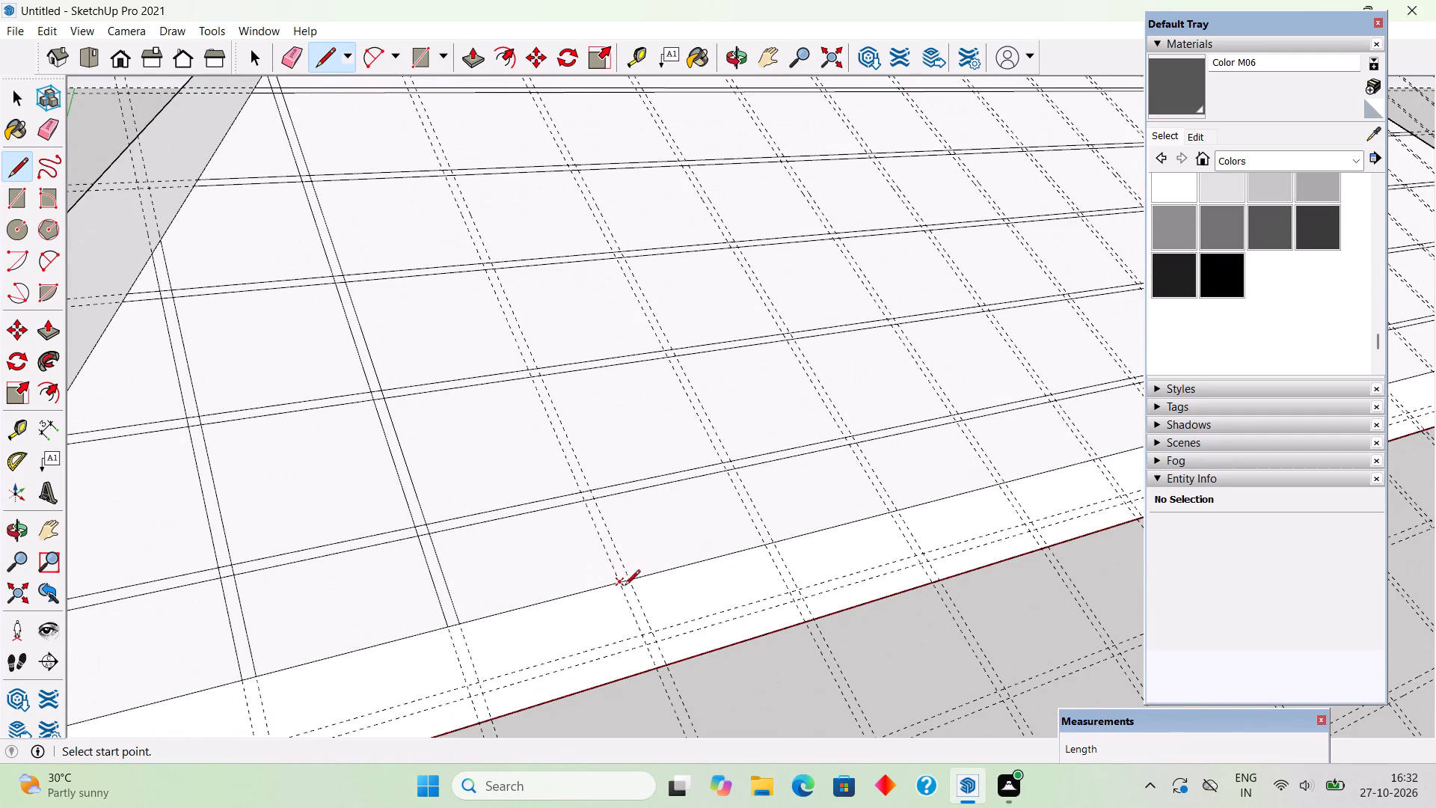
{"action": "left_click", "coordinate": [622, 586]}
{"action": "scroll", "coordinate": [577, 468], "scroll_direction": "down", "scroll_amount": 4}
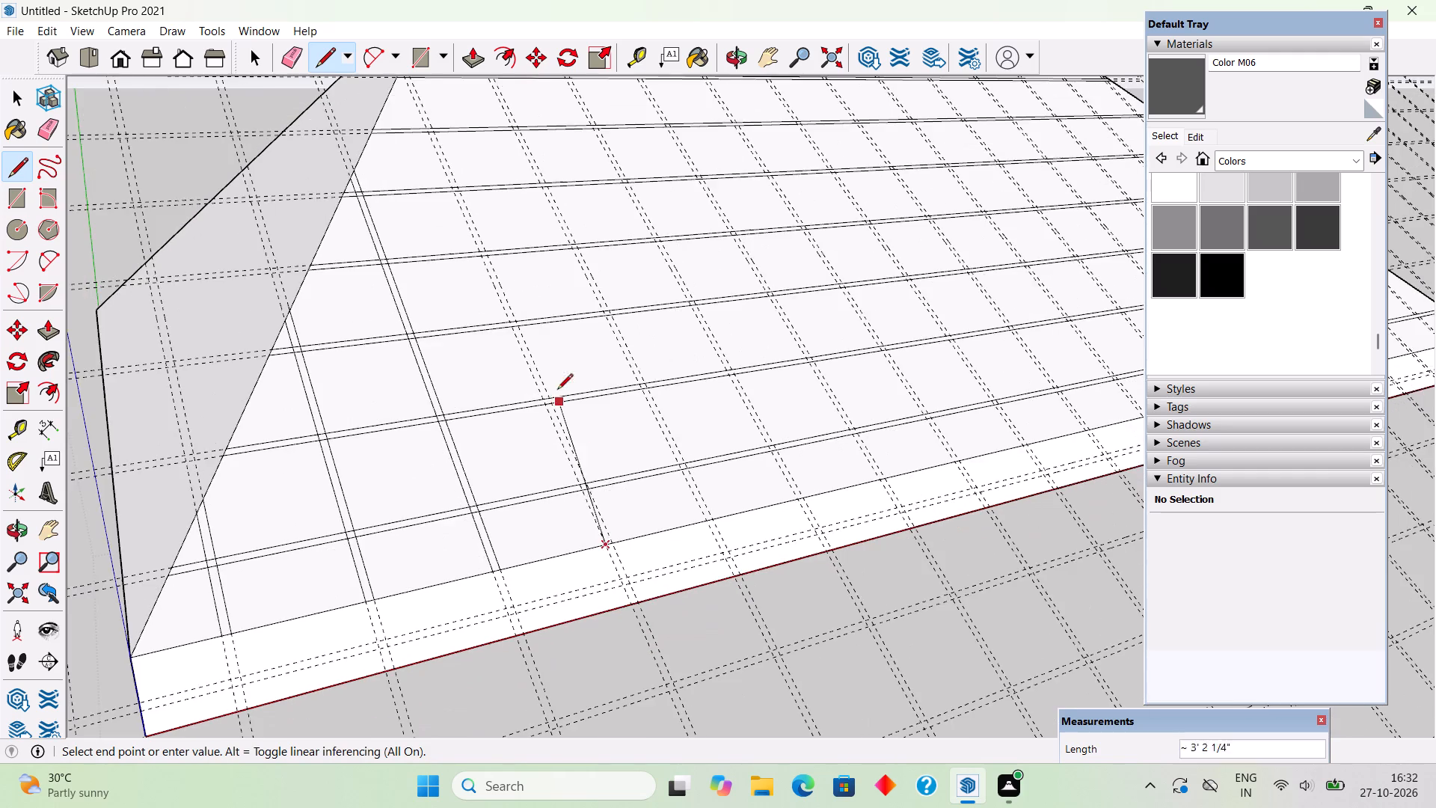
{"action": "scroll", "coordinate": [553, 373], "scroll_direction": "down", "scroll_amount": 3}
{"action": "scroll", "coordinate": [480, 277], "scroll_direction": "down", "scroll_amount": 3}
{"action": "scroll", "coordinate": [454, 129], "scroll_direction": "up", "scroll_amount": 4}
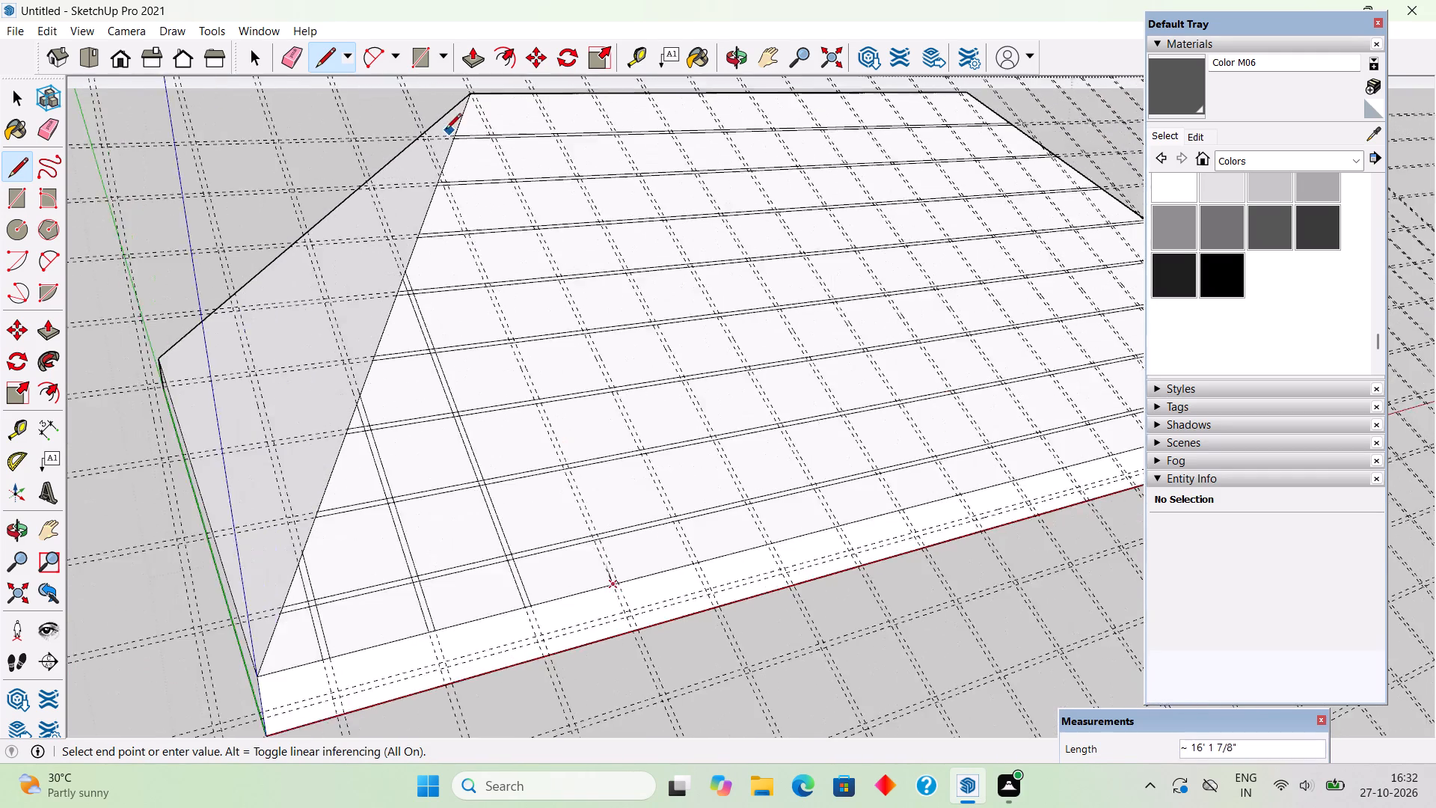
{"action": "scroll", "coordinate": [441, 179], "scroll_direction": "up", "scroll_amount": 12}
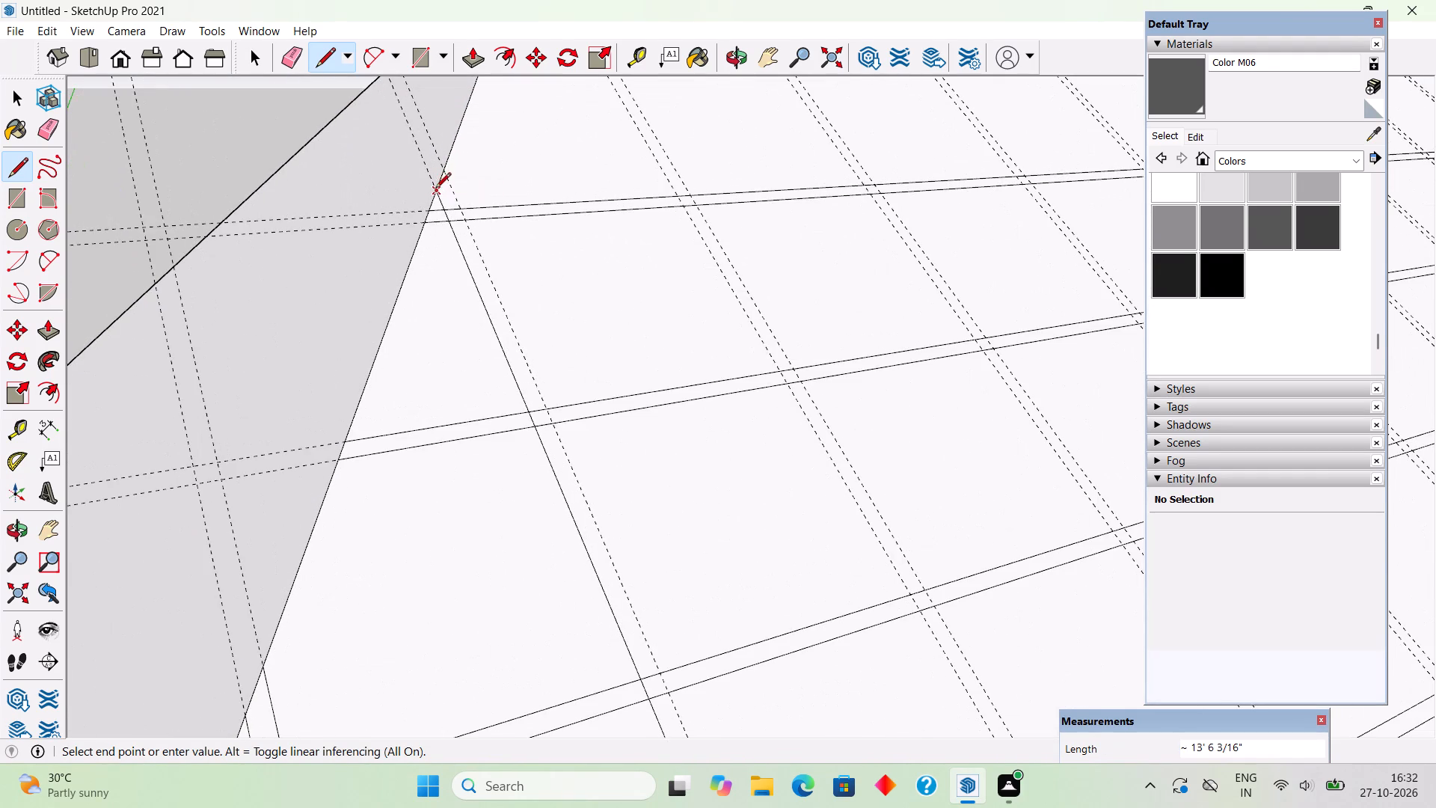
{"action": "left_click", "coordinate": [435, 189]}
Draw a line along the fourth upslope pair's guide farther from the origin, from the hip down to the eave.
{"action": "left_click", "coordinate": [445, 168]}
{"action": "scroll", "coordinate": [445, 168], "scroll_direction": "down", "scroll_amount": 9}
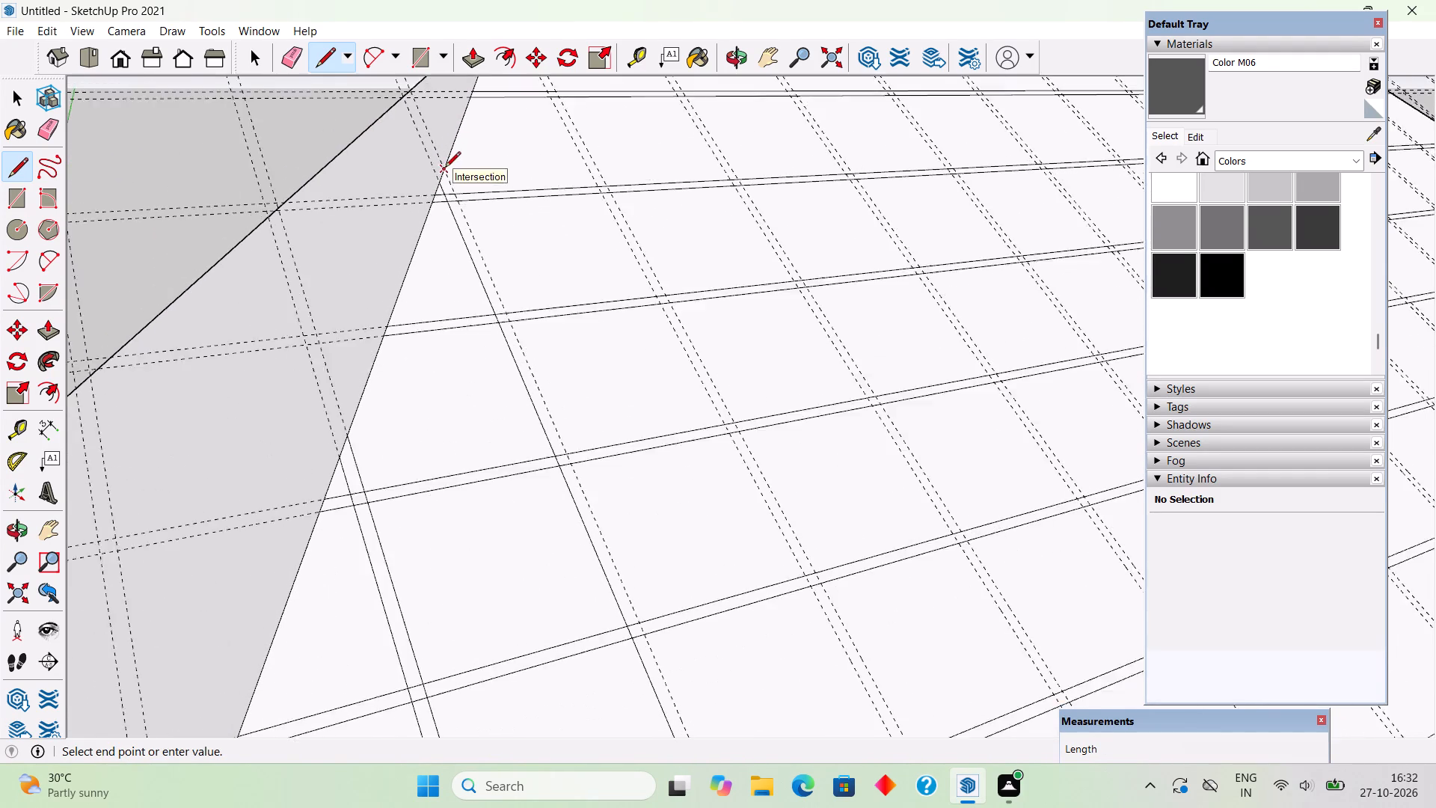
{"action": "scroll", "coordinate": [445, 168], "scroll_direction": "down", "scroll_amount": 6}
{"action": "scroll", "coordinate": [607, 563], "scroll_direction": "up", "scroll_amount": 4}
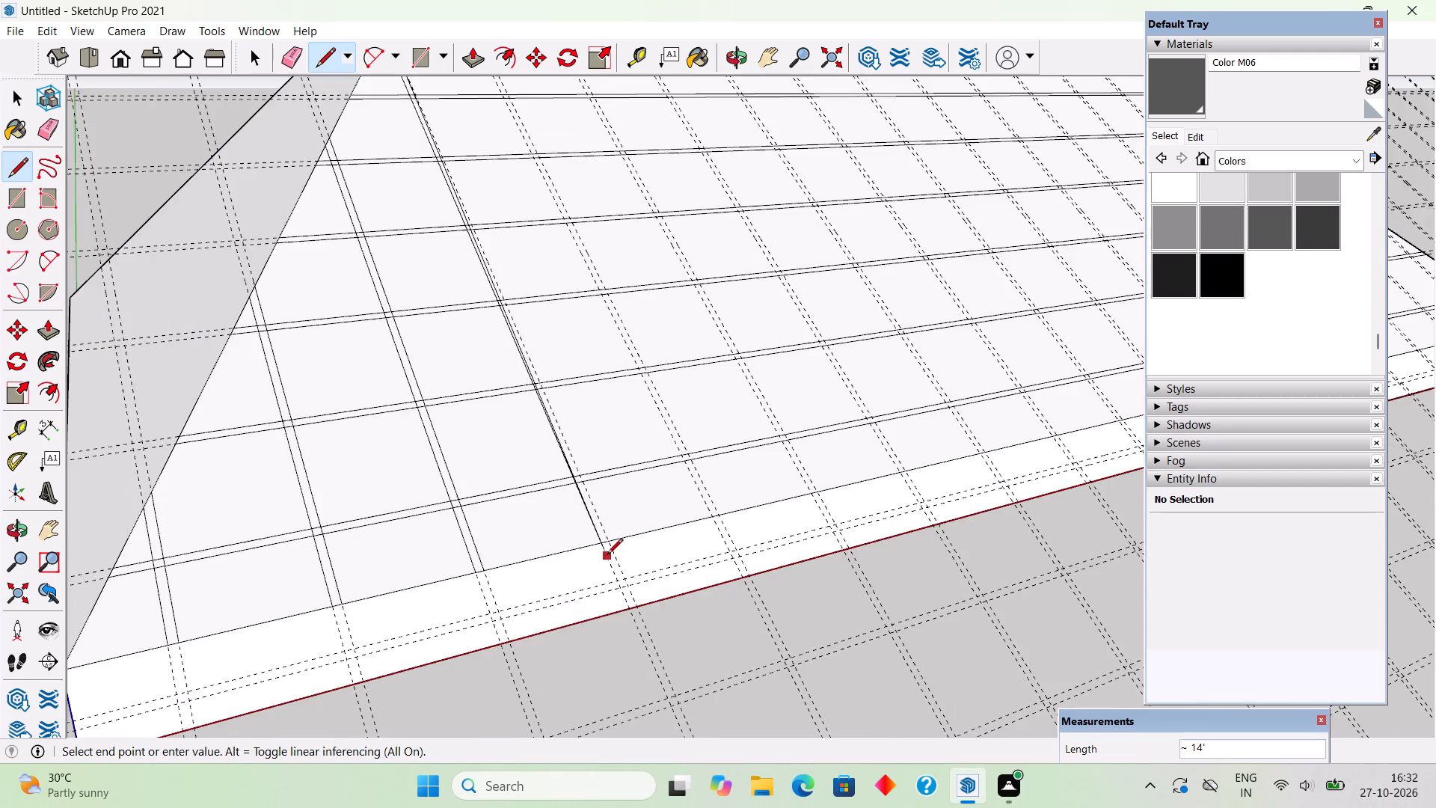
{"action": "scroll", "coordinate": [613, 542], "scroll_direction": "up", "scroll_amount": 4}
{"action": "left_click", "coordinate": [613, 542]}
Draw a line about 17' 4" long along the fifth upslope pair's guide nearer the origin, from the eave to the ridge's near end.
{"action": "scroll", "coordinate": [611, 562], "scroll_direction": "down", "scroll_amount": 5}
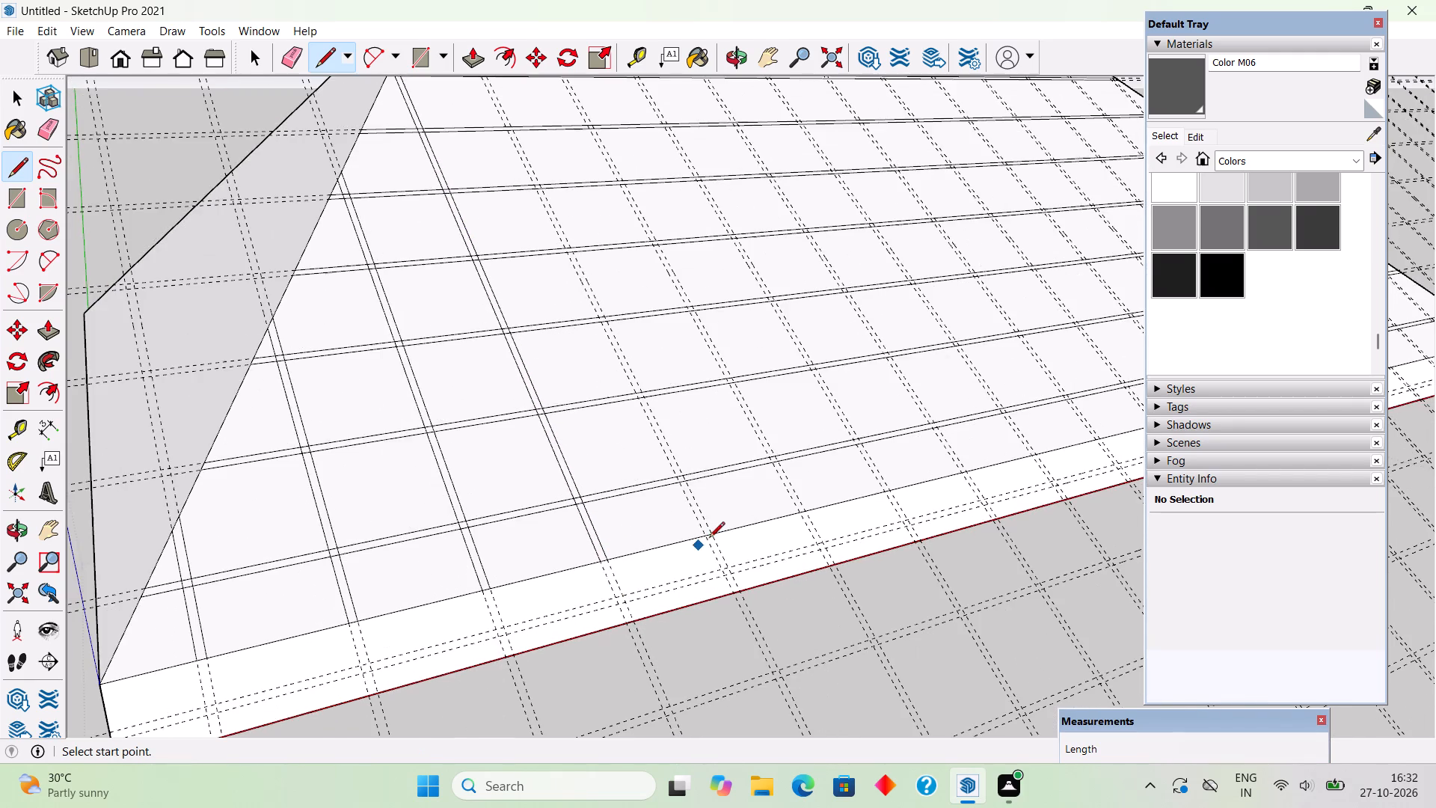
{"action": "scroll", "coordinate": [709, 539], "scroll_direction": "up", "scroll_amount": 4}
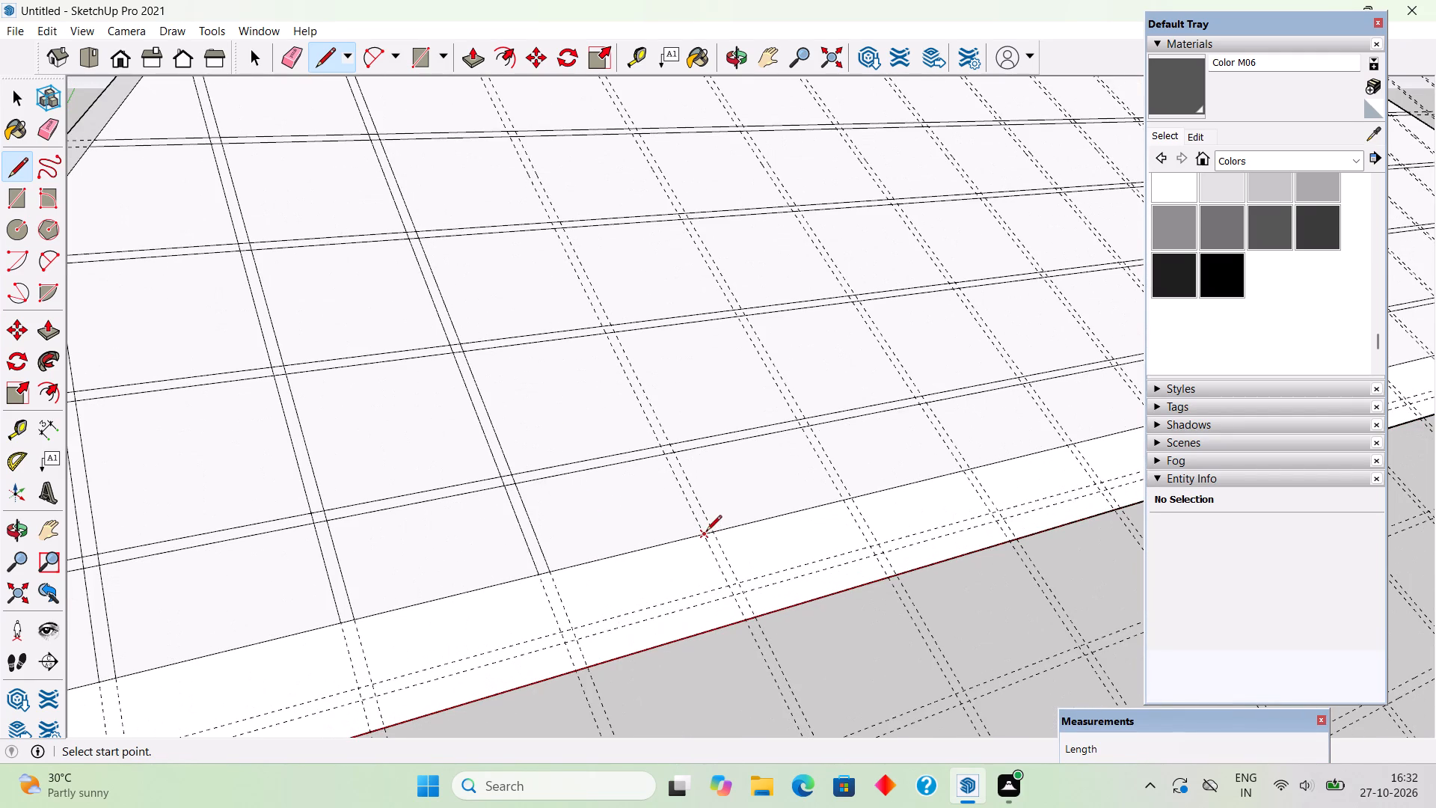
{"action": "left_click", "coordinate": [706, 532]}
{"action": "middle_click_drag", "start_coordinate": [706, 532], "coordinate": [786, 348]}
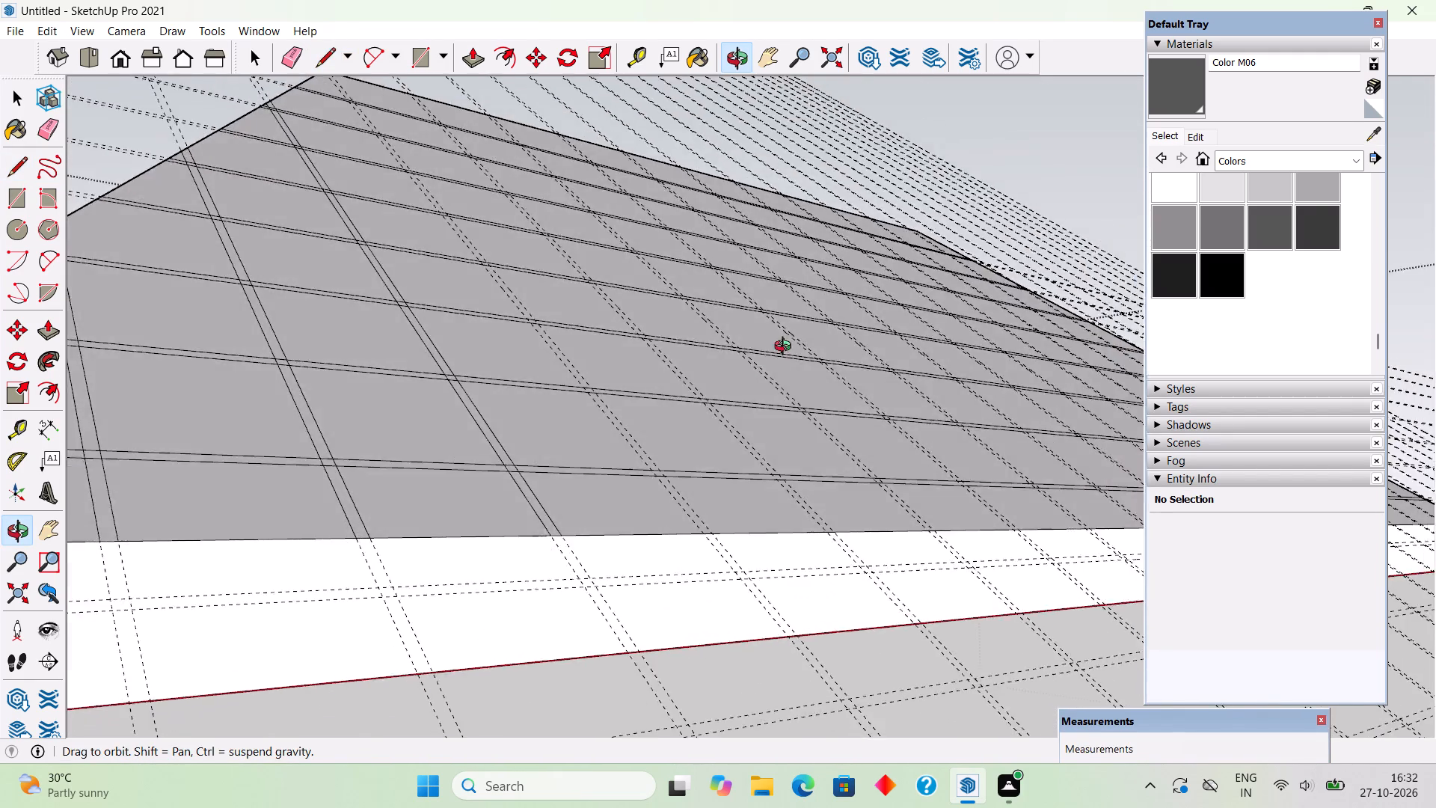
{"action": "middle_click_drag", "start_coordinate": [786, 348], "coordinate": [708, 463]}
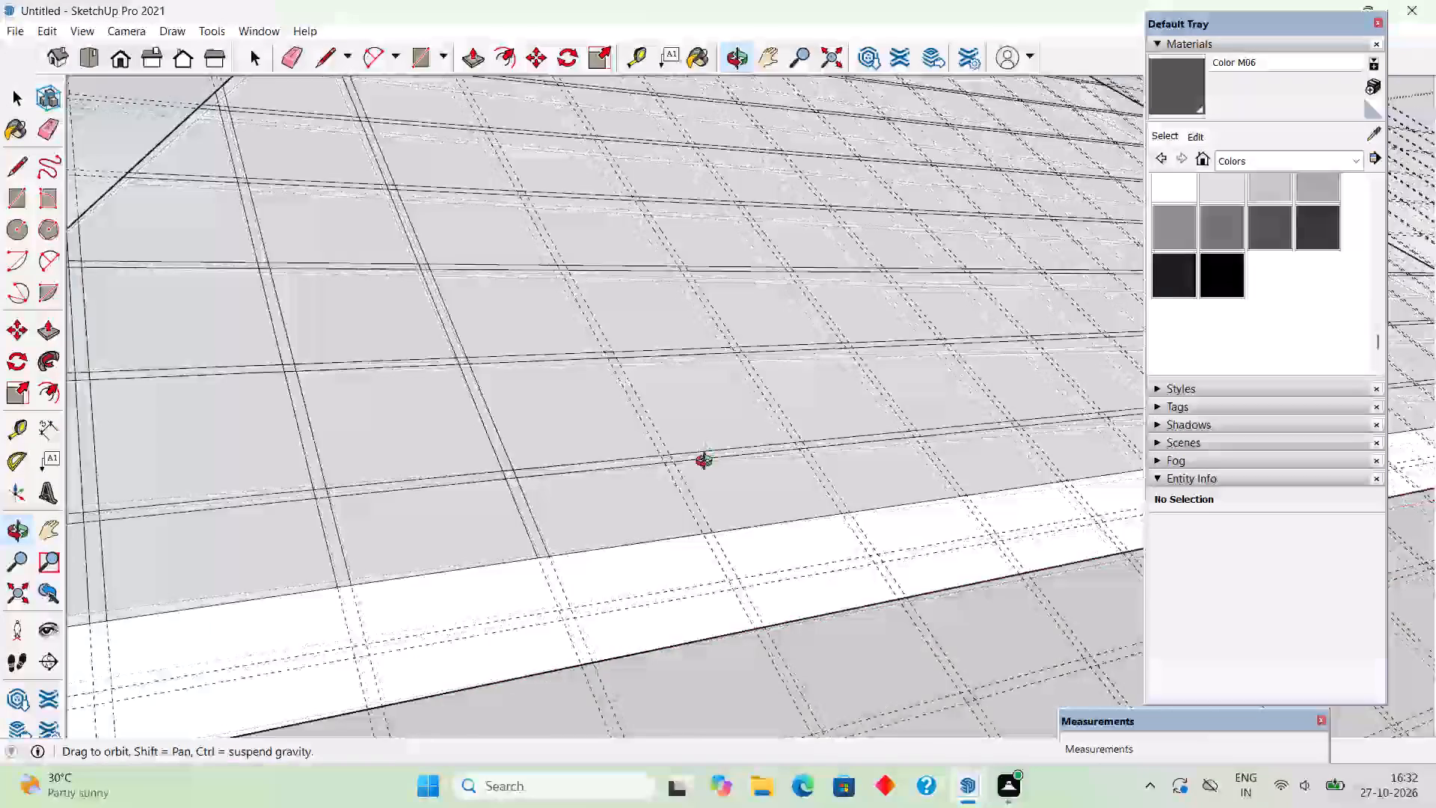
{"action": "middle_click_drag", "start_coordinate": [708, 463], "coordinate": [706, 472]}
{"action": "scroll", "coordinate": [706, 472], "scroll_direction": "down", "scroll_amount": 9}
{"action": "scroll", "coordinate": [653, 365], "scroll_direction": "up", "scroll_amount": 4}
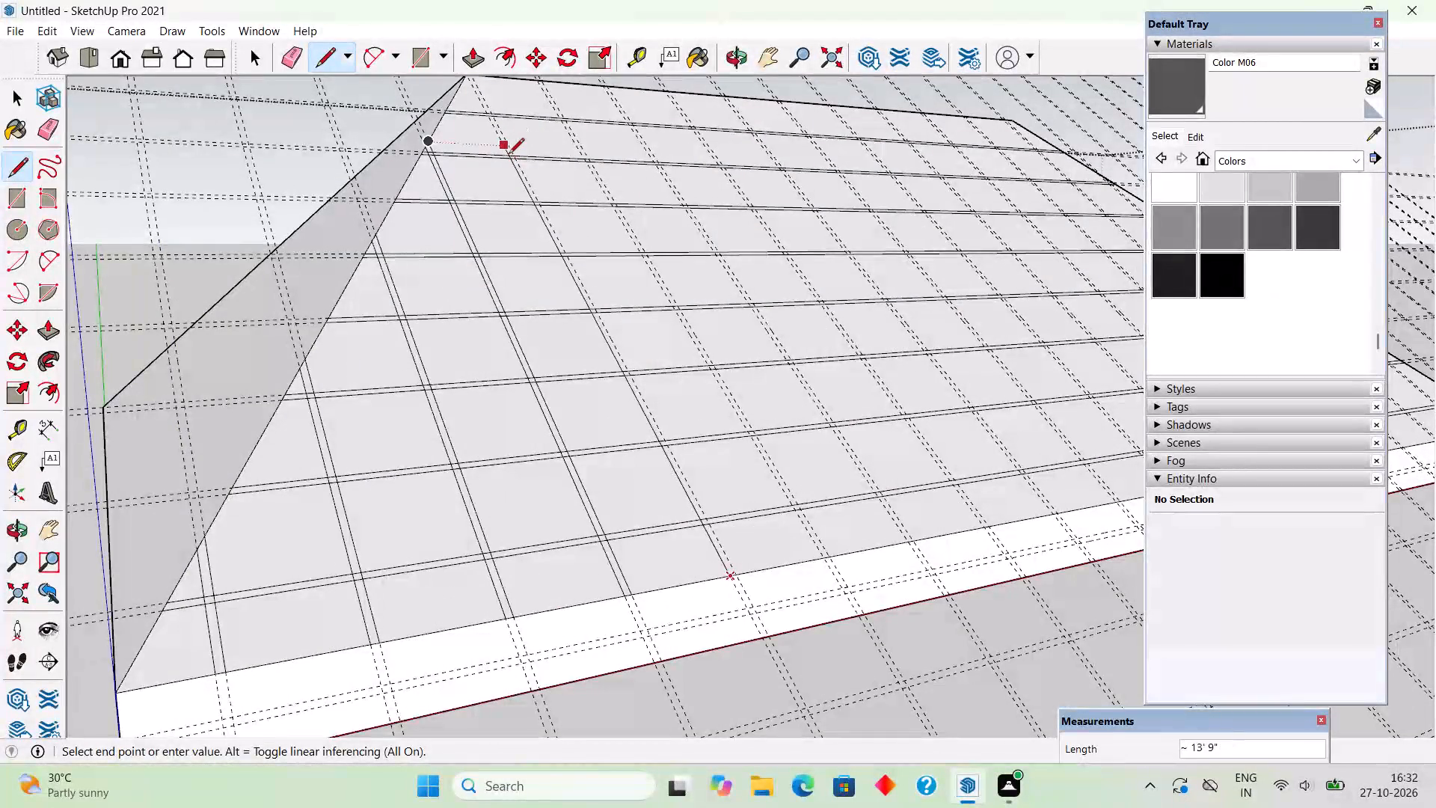
{"action": "scroll", "coordinate": [532, 294], "scroll_direction": "down", "scroll_amount": 4}
{"action": "scroll", "coordinate": [479, 87], "scroll_direction": "up", "scroll_amount": 5}
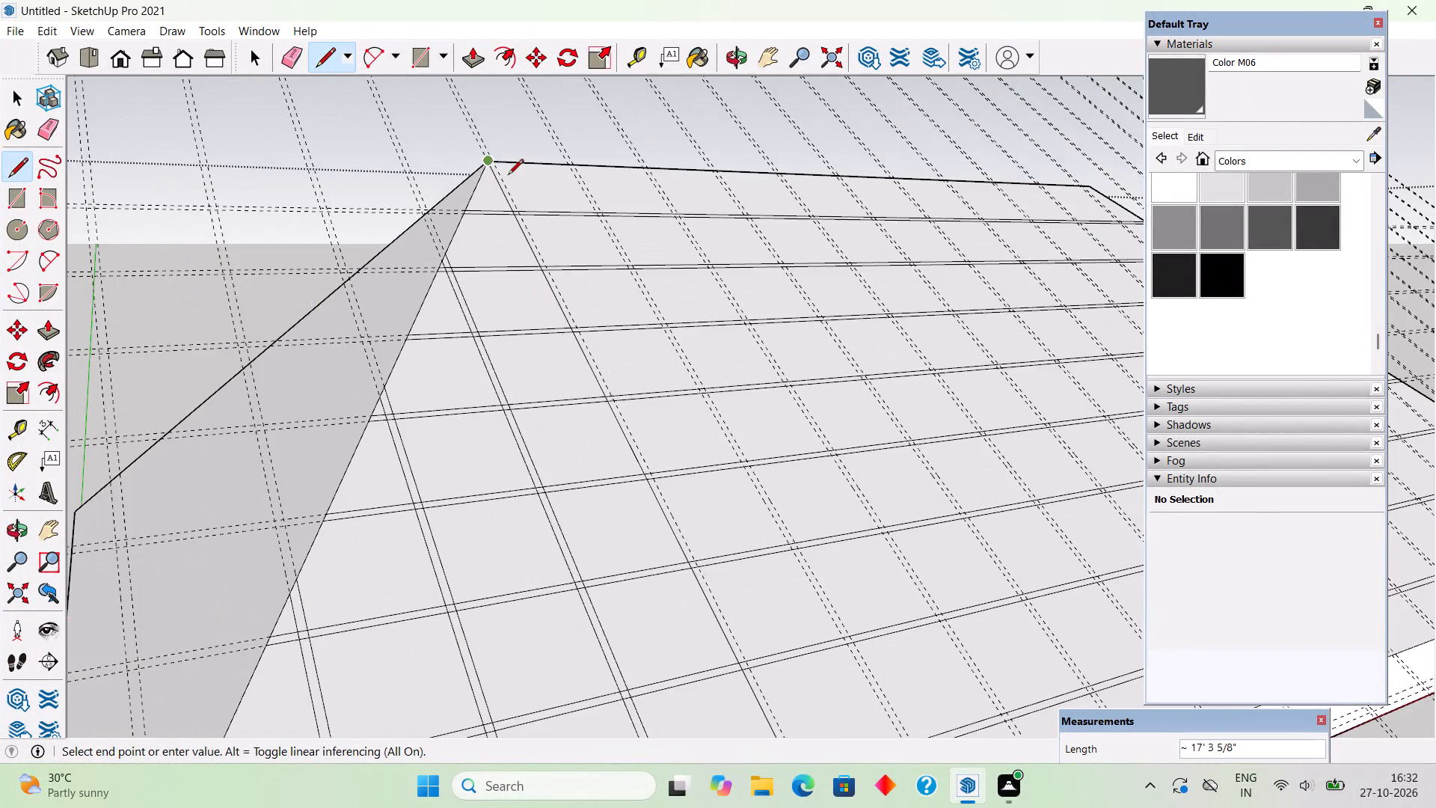
{"action": "scroll", "coordinate": [508, 176], "scroll_direction": "up", "scroll_amount": 14}
{"action": "left_click", "coordinate": [474, 149]}
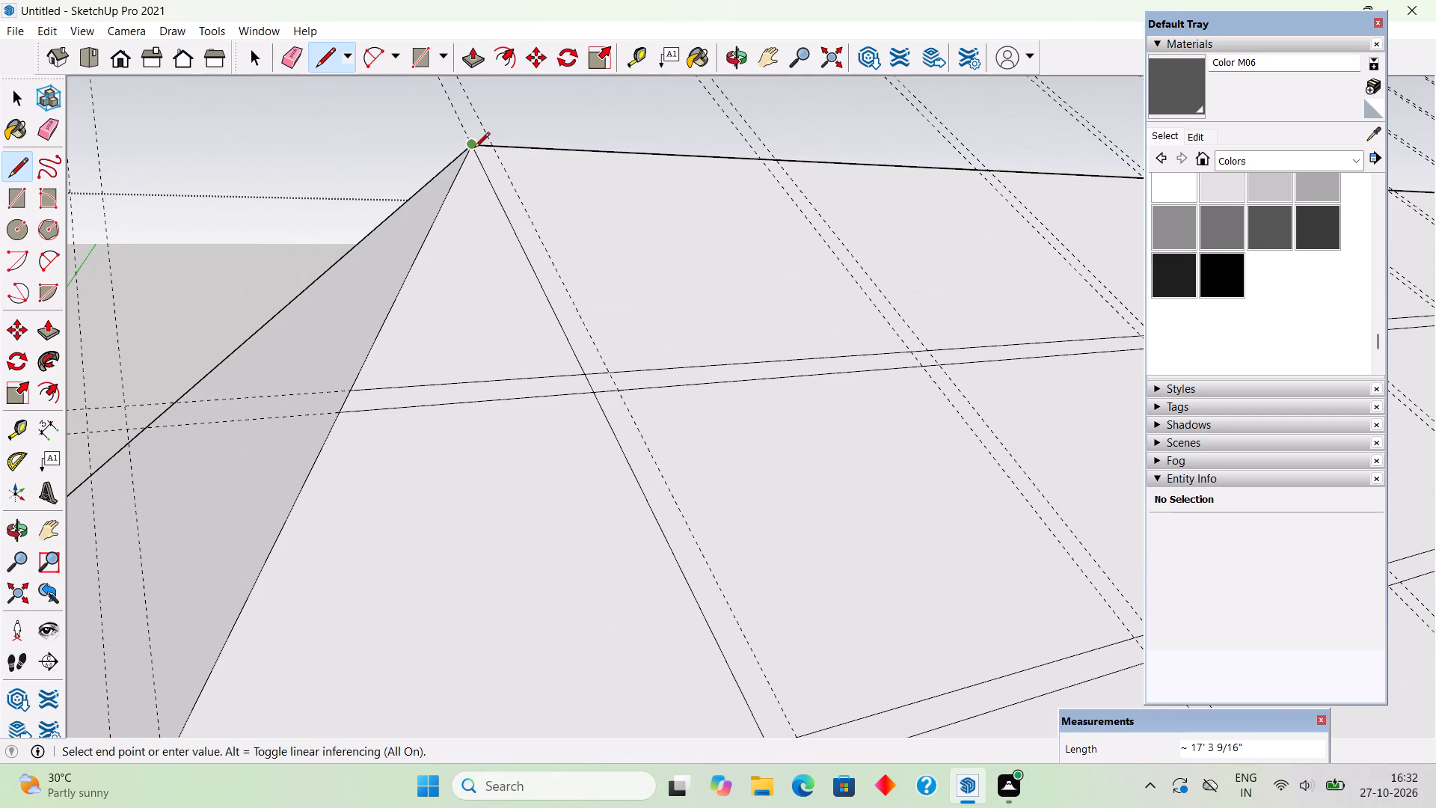
Draw a line about 17' 4" long along the fifth upslope pair's guide farther from the origin, from the ridge to the eave.
{"action": "left_click", "coordinate": [498, 146]}
{"action": "scroll", "coordinate": [500, 150], "scroll_direction": "down", "scroll_amount": 16}
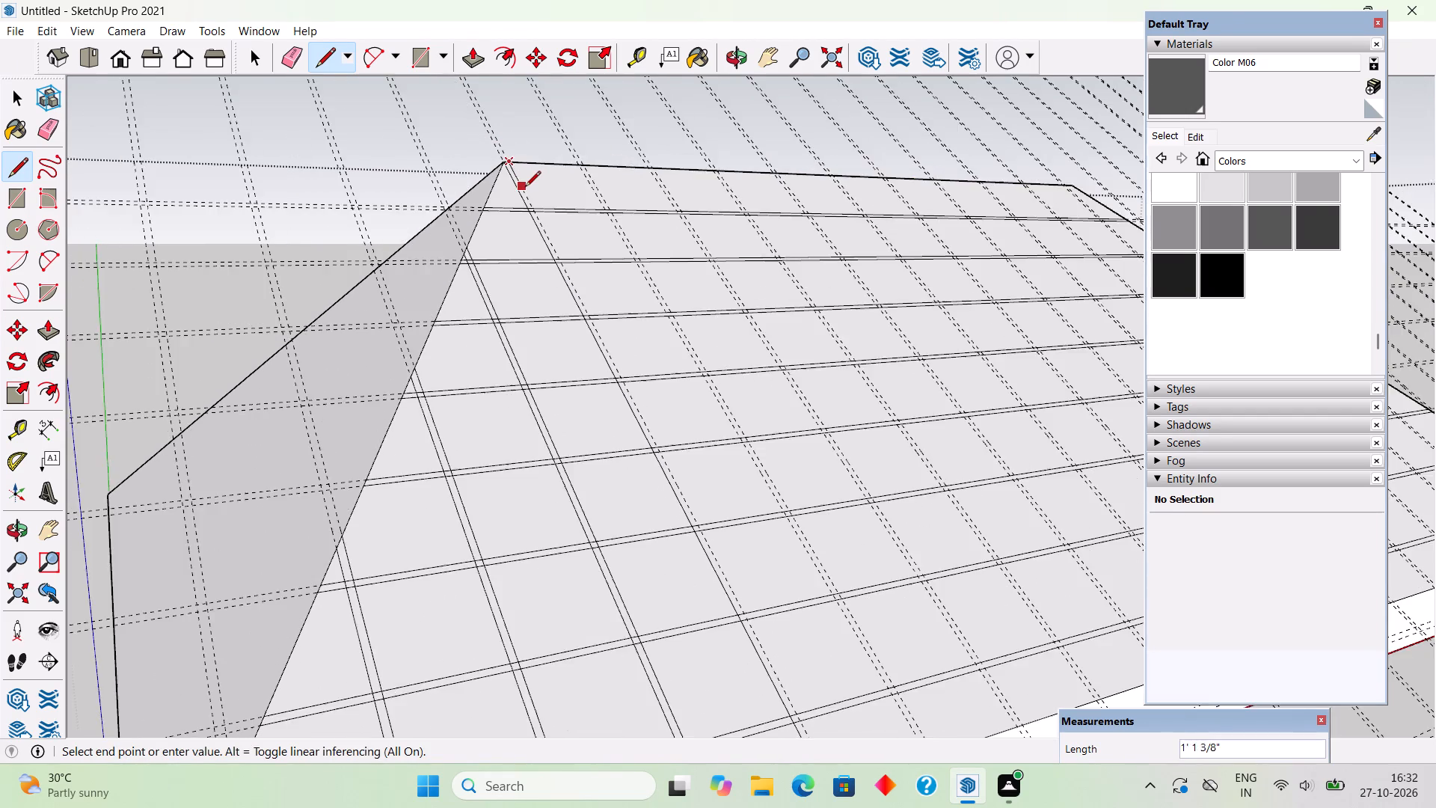
{"action": "scroll", "coordinate": [525, 188], "scroll_direction": "down", "scroll_amount": 11}
{"action": "scroll", "coordinate": [646, 380], "scroll_direction": "up", "scroll_amount": 6}
{"action": "middle_click_drag", "start_coordinate": [574, 422], "coordinate": [314, 540]}
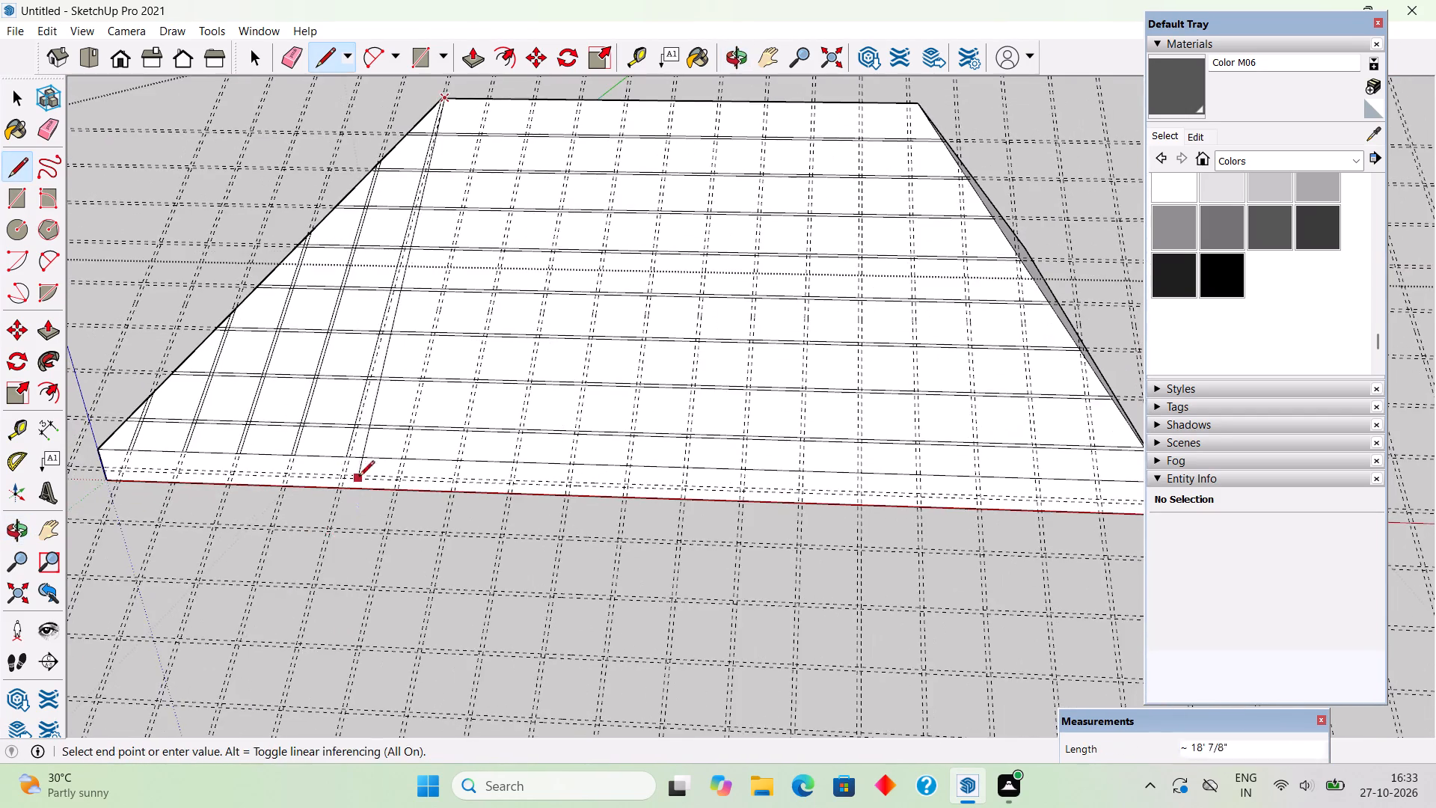
{"action": "scroll", "coordinate": [349, 437], "scroll_direction": "up", "scroll_amount": 10}
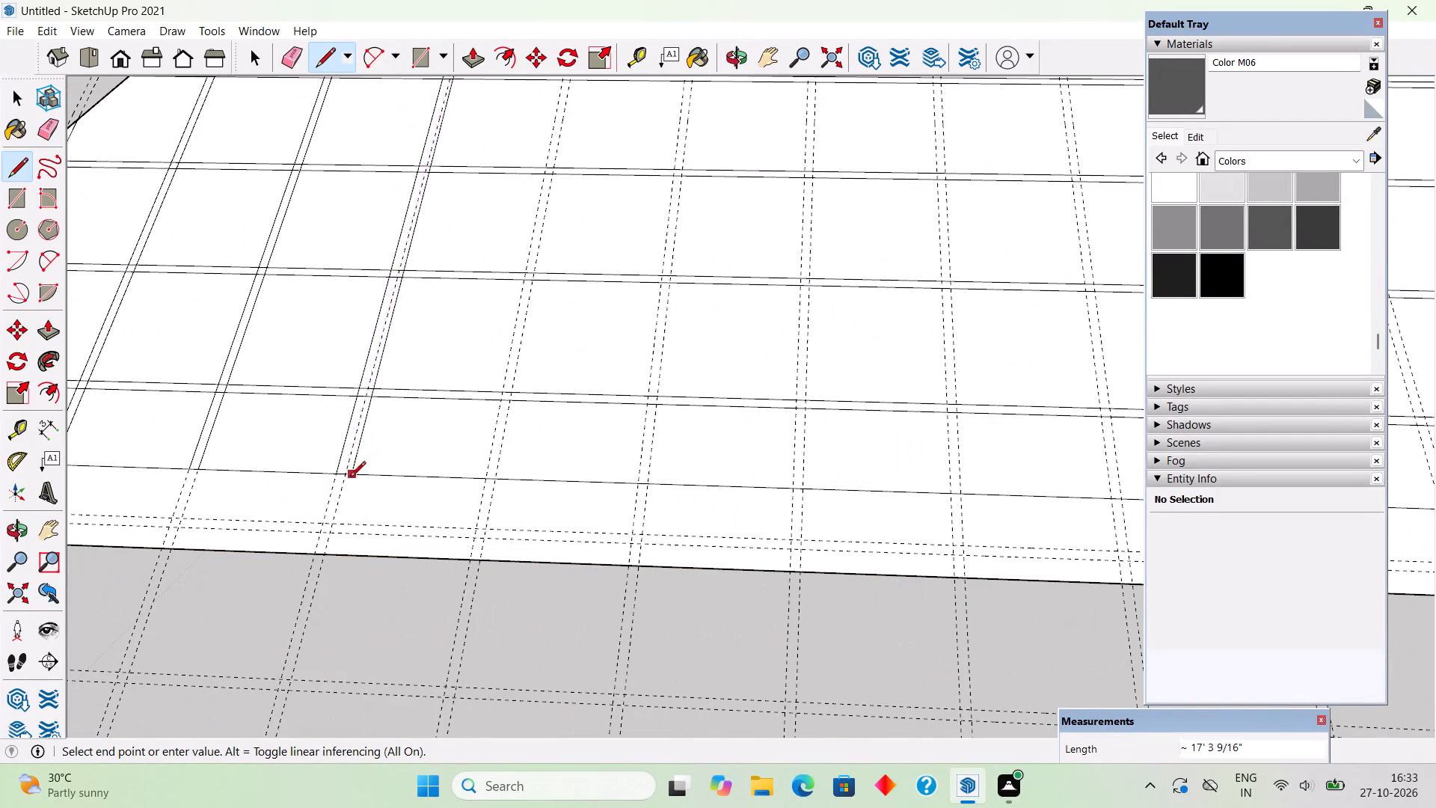
{"action": "scroll", "coordinate": [339, 477], "scroll_direction": "up", "scroll_amount": 9}
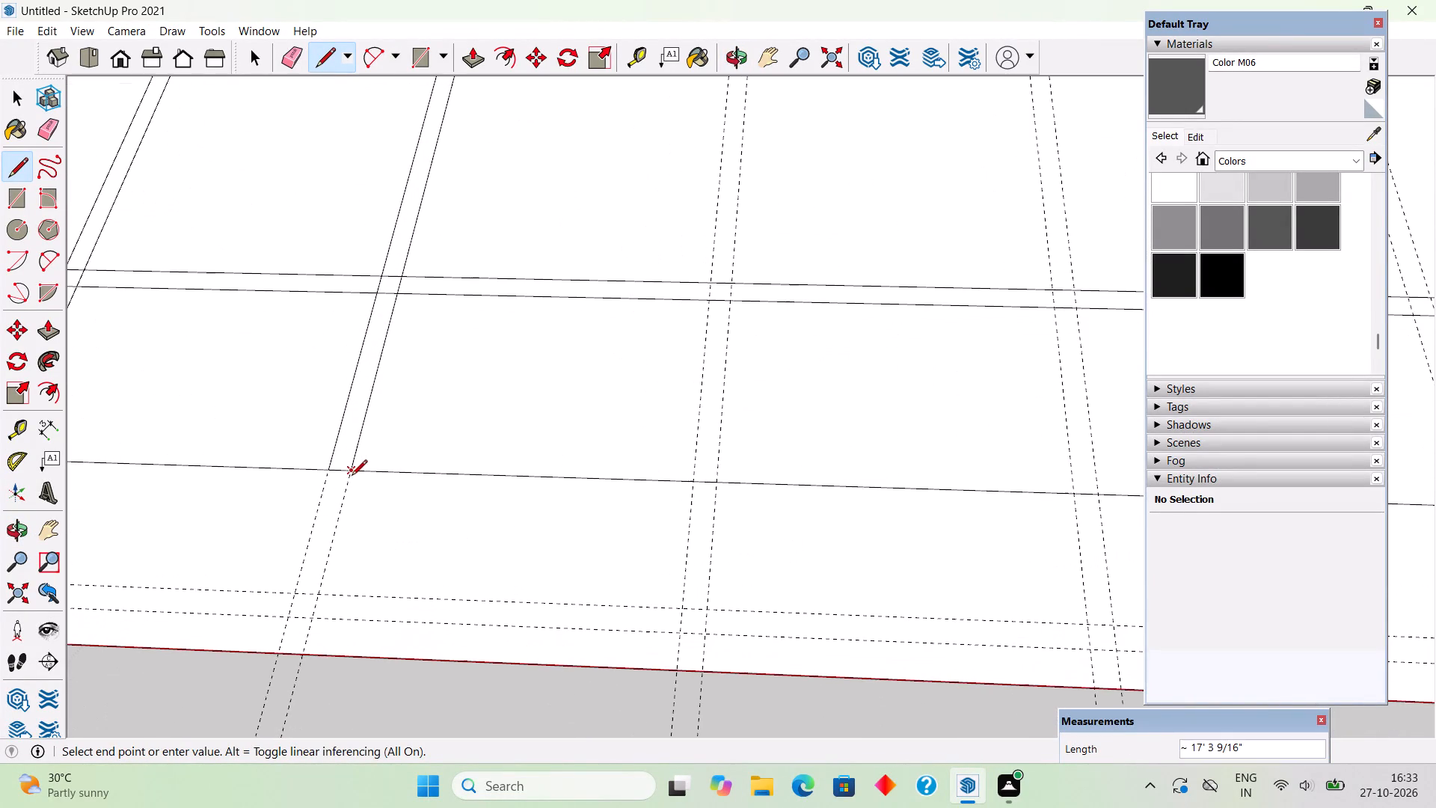
{"action": "left_click", "coordinate": [352, 477]}
Draw a line about 17' 4" long along the sixth upslope pair's guide nearer the origin, from the eave to the ridge.
{"action": "left_click", "coordinate": [692, 484]}
{"action": "scroll", "coordinate": [628, 573], "scroll_direction": "down", "scroll_amount": 4}
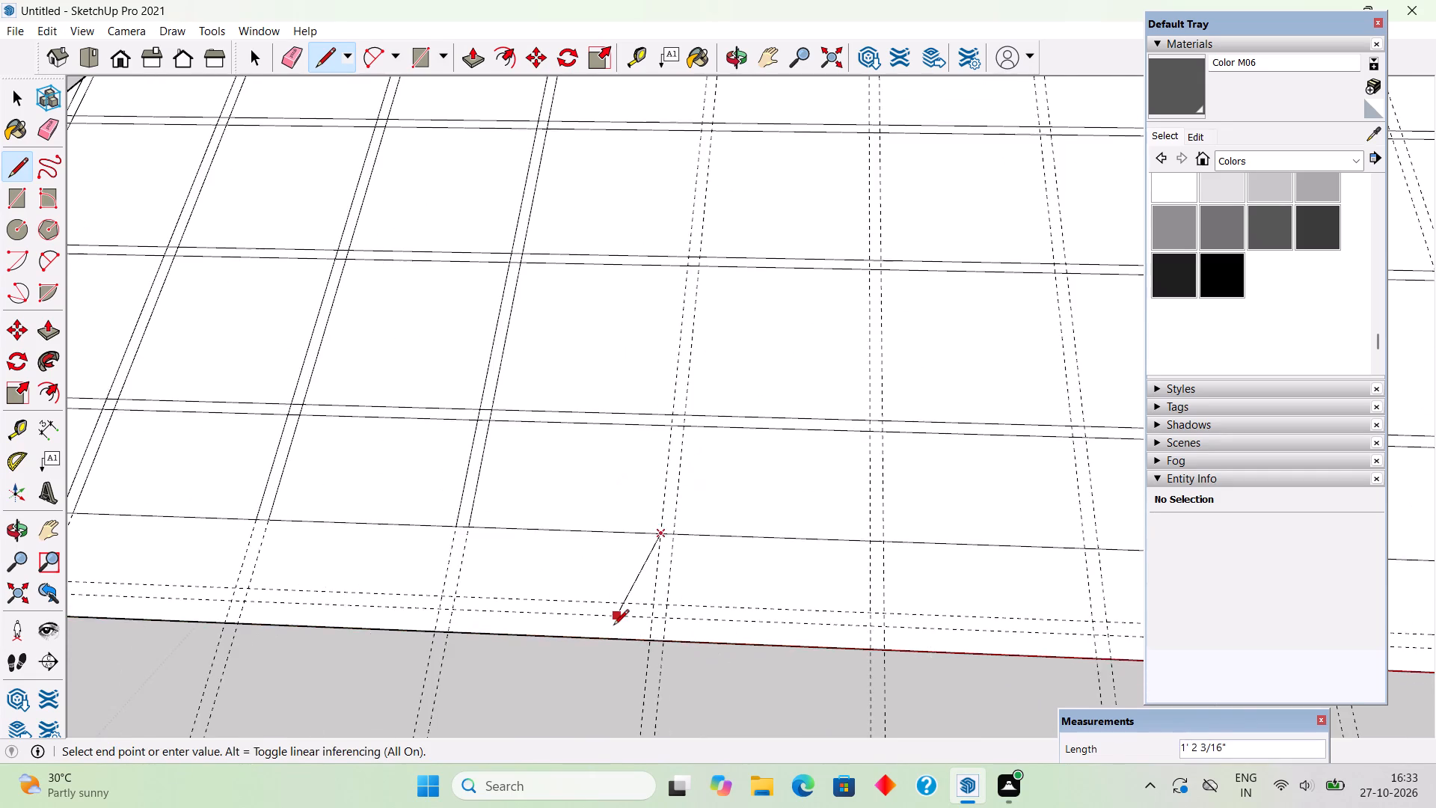
{"action": "scroll", "coordinate": [613, 626], "scroll_direction": "down", "scroll_amount": 14}
{"action": "scroll", "coordinate": [689, 132], "scroll_direction": "up", "scroll_amount": 8}
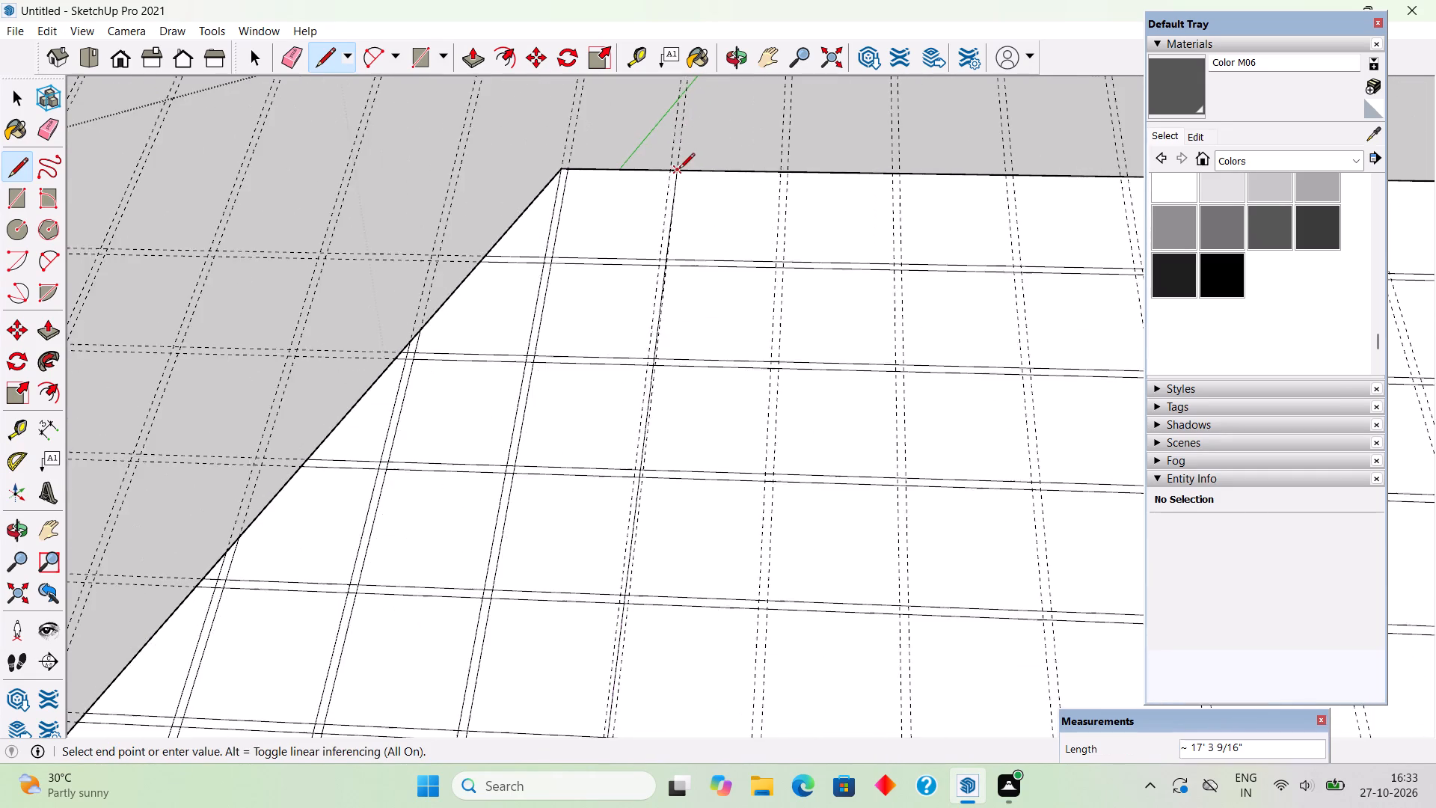
{"action": "scroll", "coordinate": [679, 170], "scroll_direction": "up", "scroll_amount": 4}
{"action": "left_click", "coordinate": [671, 170]}
Draw a line about 17' 4" long along the sixth upslope pair's guide farther from the origin, from the ridge to the eave.
{"action": "left_click", "coordinate": [683, 177]}
{"action": "scroll", "coordinate": [684, 177], "scroll_direction": "down", "scroll_amount": 3}
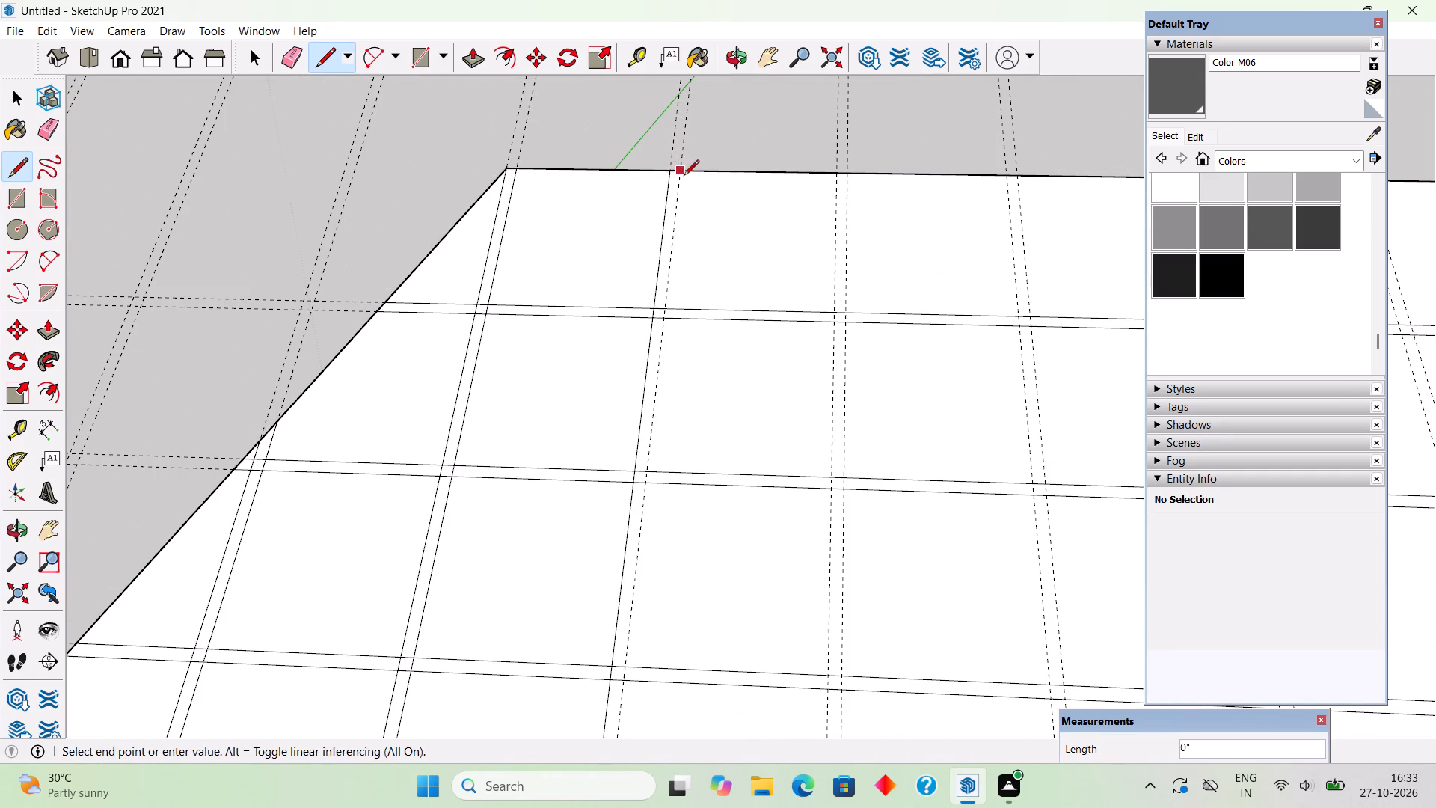
{"action": "scroll", "coordinate": [684, 177], "scroll_direction": "down", "scroll_amount": 7}
{"action": "scroll", "coordinate": [673, 290], "scroll_direction": "down", "scroll_amount": 6}
{"action": "scroll", "coordinate": [648, 536], "scroll_direction": "up", "scroll_amount": 2}
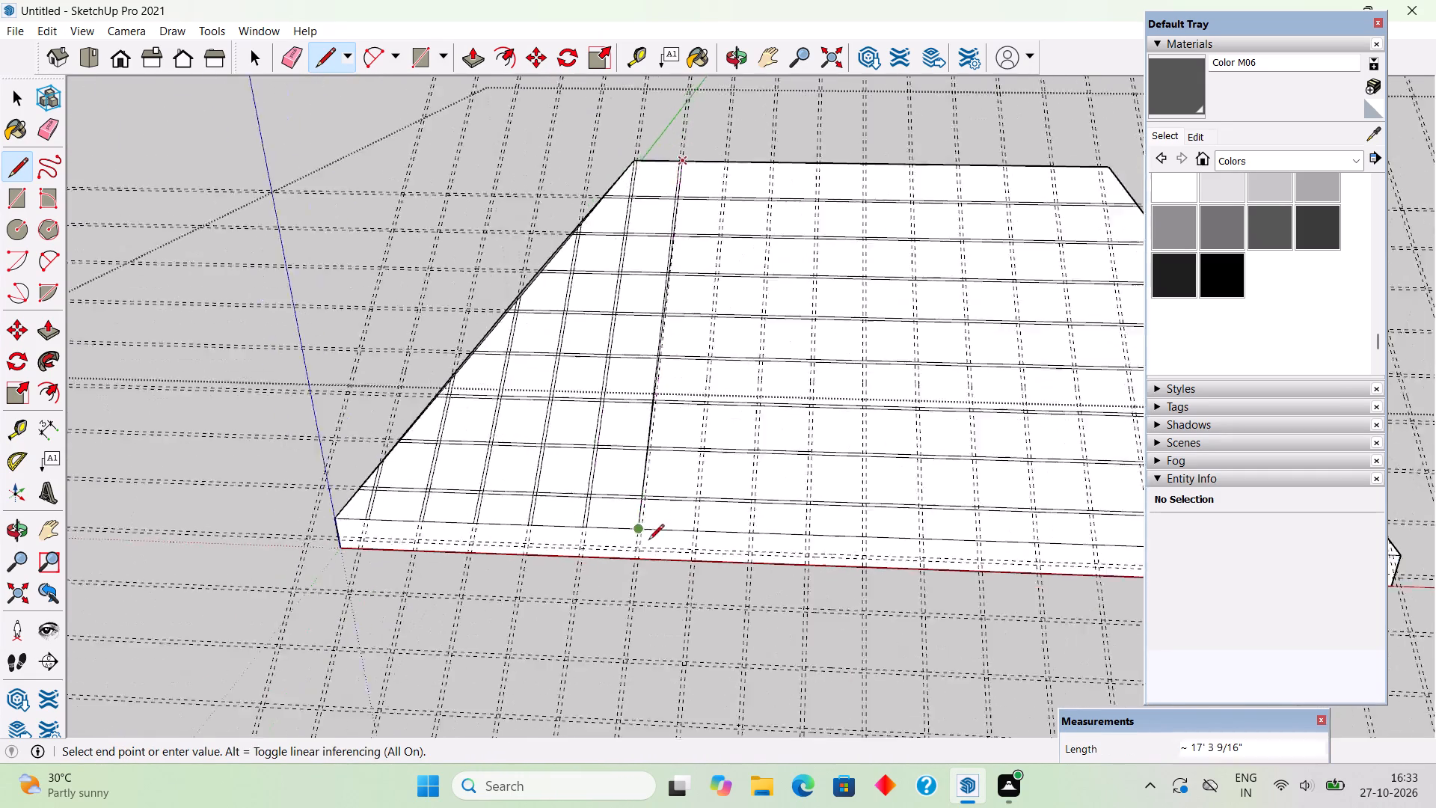
{"action": "scroll", "coordinate": [648, 541], "scroll_direction": "up", "scroll_amount": 9}
{"action": "left_click", "coordinate": [636, 516]}
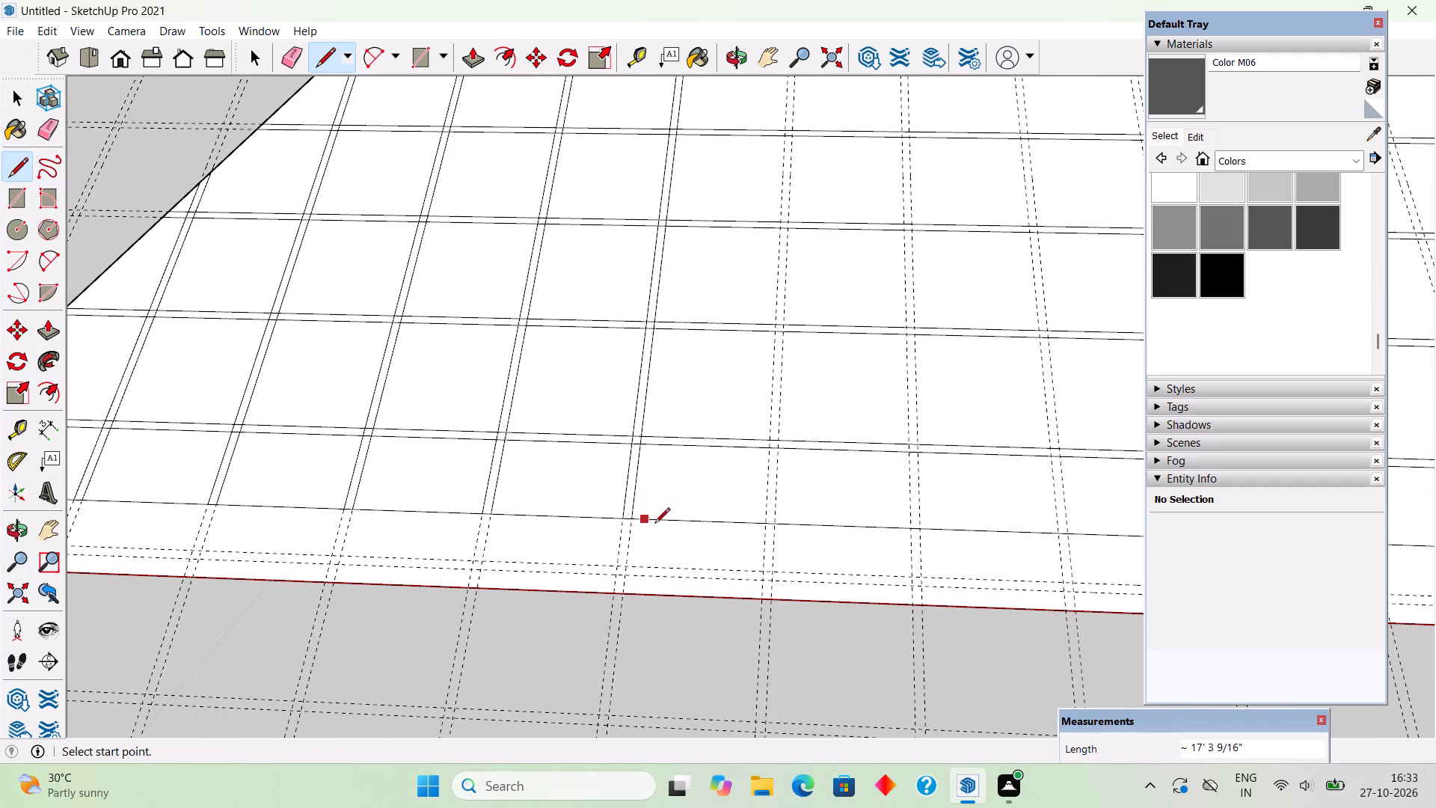
Draw a line about 17' 4" long along the seventh upslope pair's guide nearer the origin, from the eave to the ridge.
{"action": "left_click", "coordinate": [767, 524]}
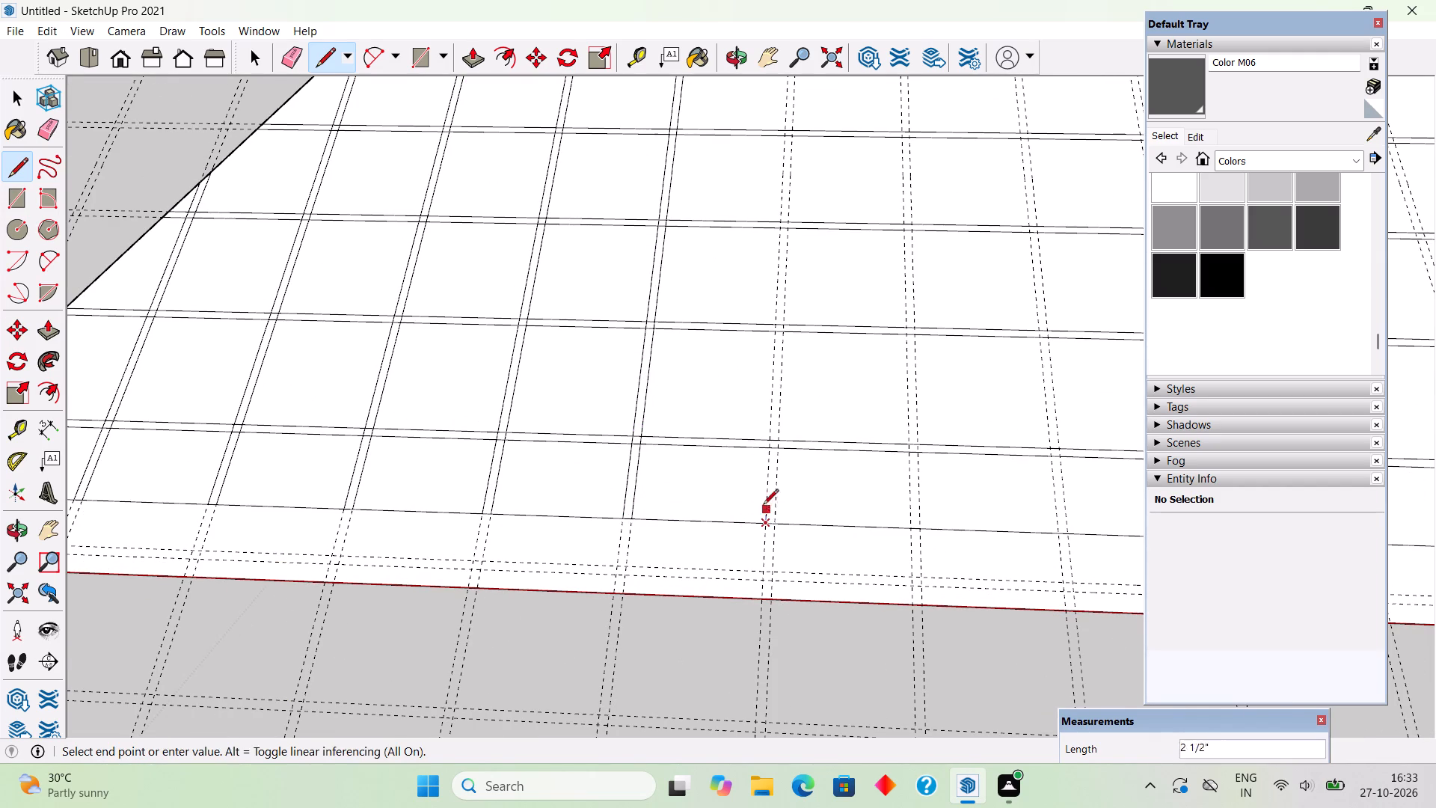
{"action": "scroll", "coordinate": [742, 432], "scroll_direction": "down", "scroll_amount": 10}
{"action": "scroll", "coordinate": [764, 124], "scroll_direction": "up", "scroll_amount": 9}
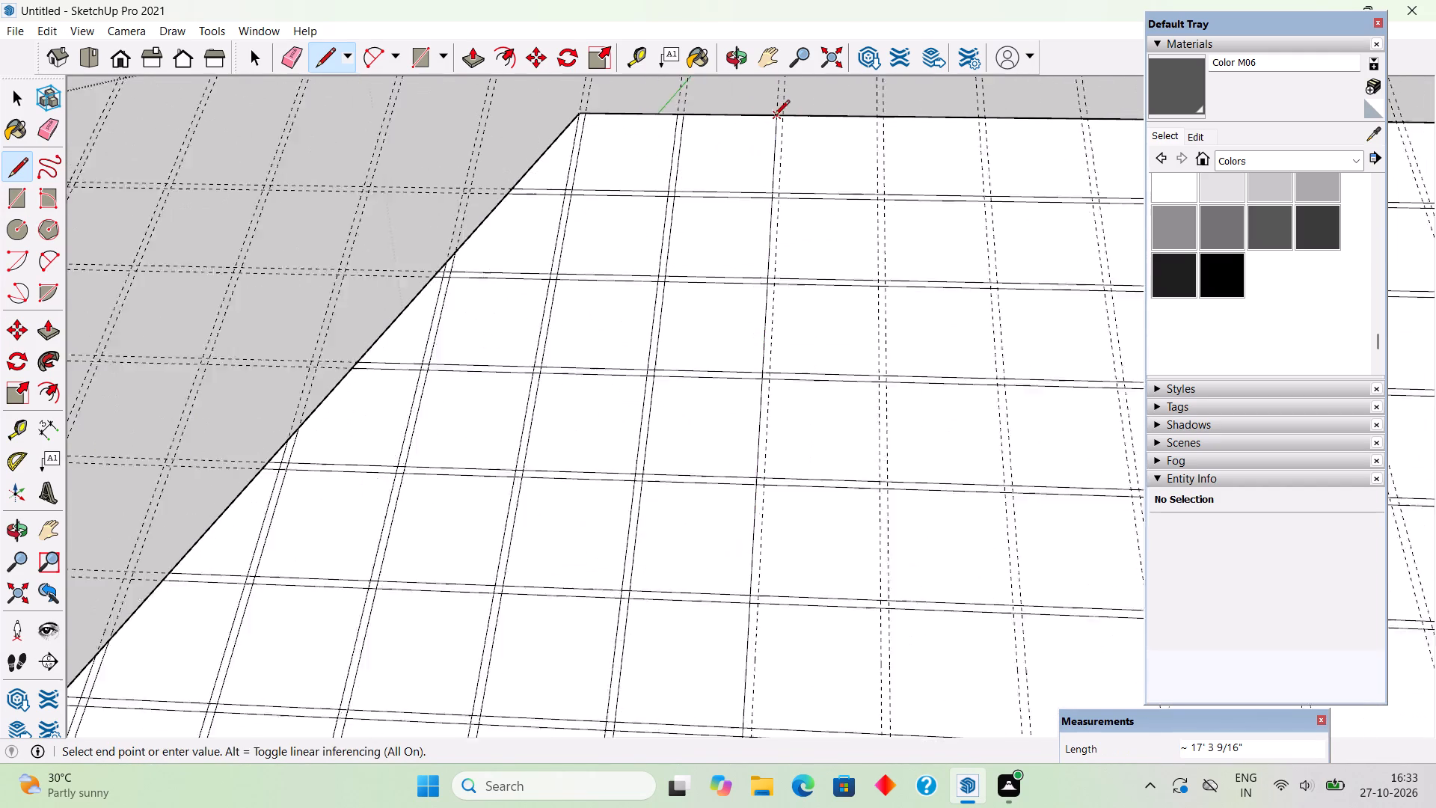
{"action": "left_click", "coordinate": [776, 115]}
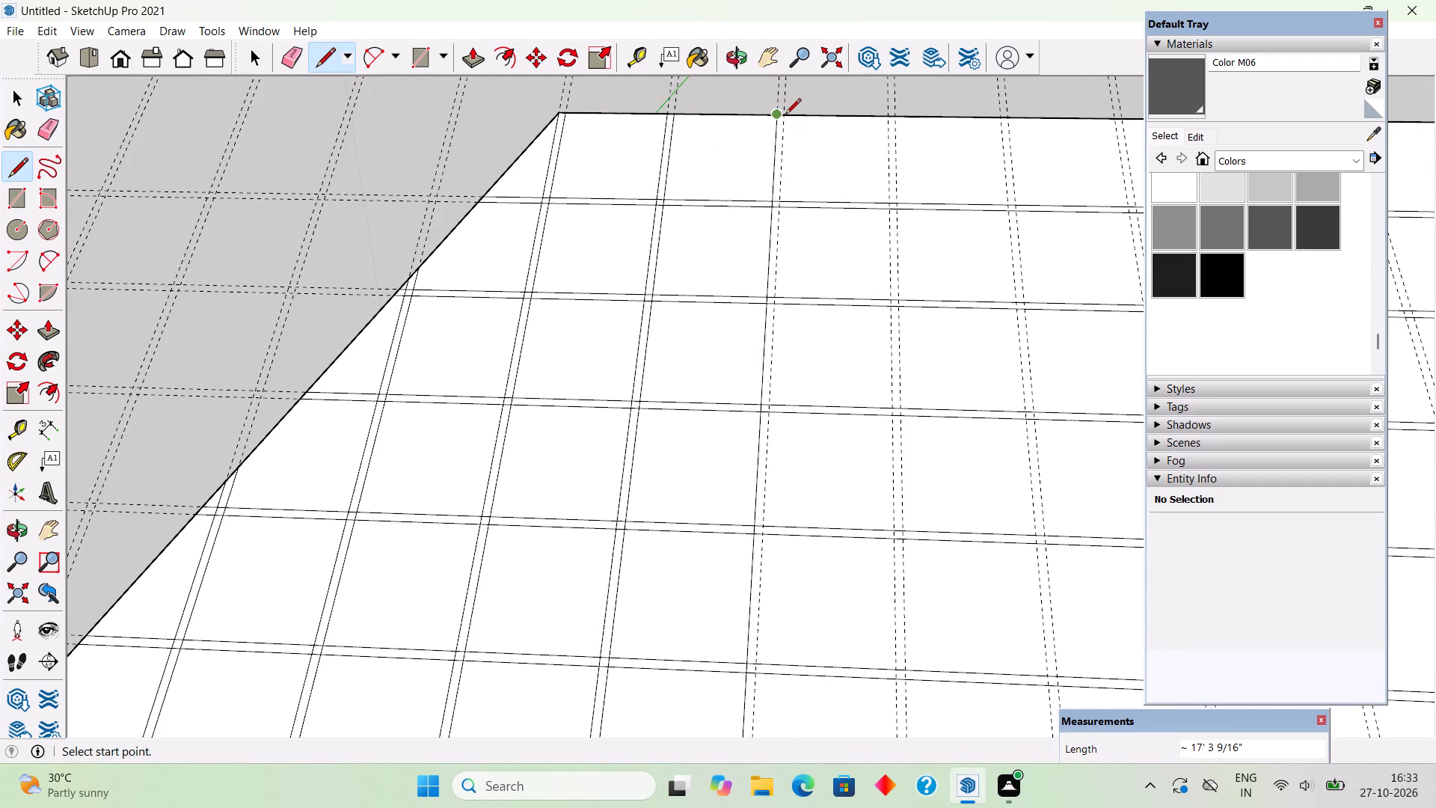
Draw a line about 17' 4" long along the seventh upslope pair's guide farther from the origin, from the ridge to the eave.
{"action": "scroll", "coordinate": [785, 117], "scroll_direction": "up", "scroll_amount": 9}
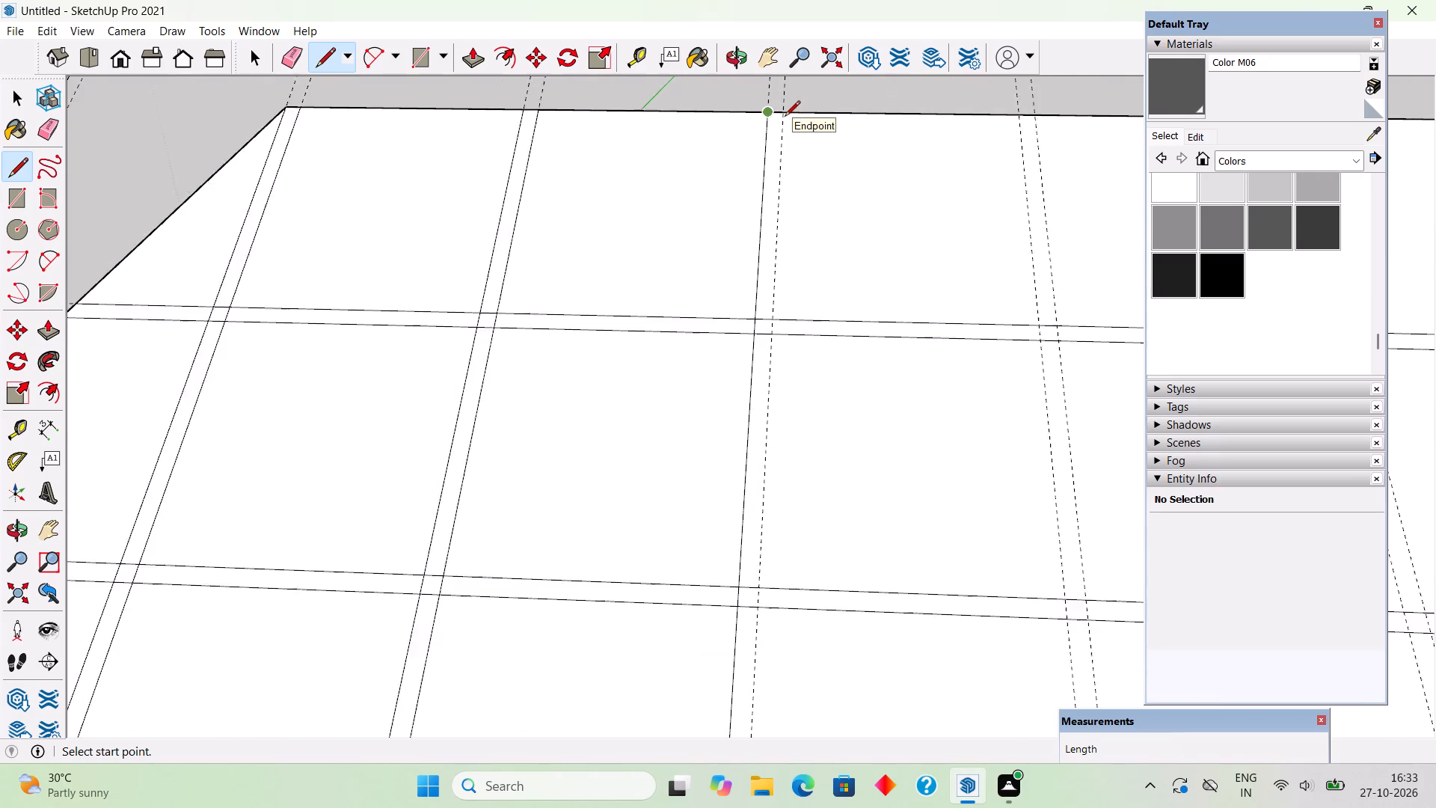
{"action": "left_click", "coordinate": [784, 111]}
{"action": "scroll", "coordinate": [779, 144], "scroll_direction": "down", "scroll_amount": 19}
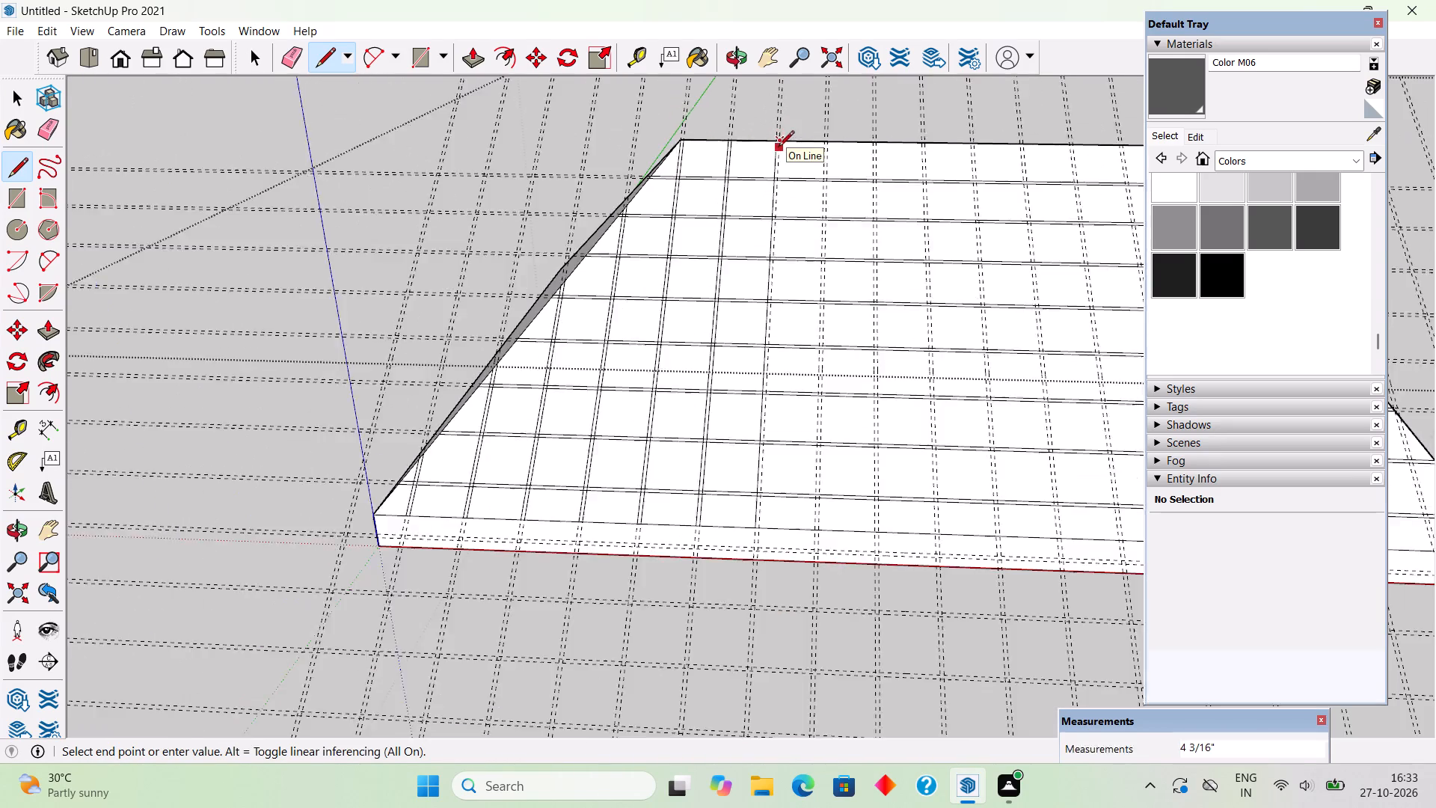
{"action": "scroll", "coordinate": [779, 147], "scroll_direction": "down", "scroll_amount": 1}
{"action": "scroll", "coordinate": [758, 490], "scroll_direction": "up", "scroll_amount": 15}
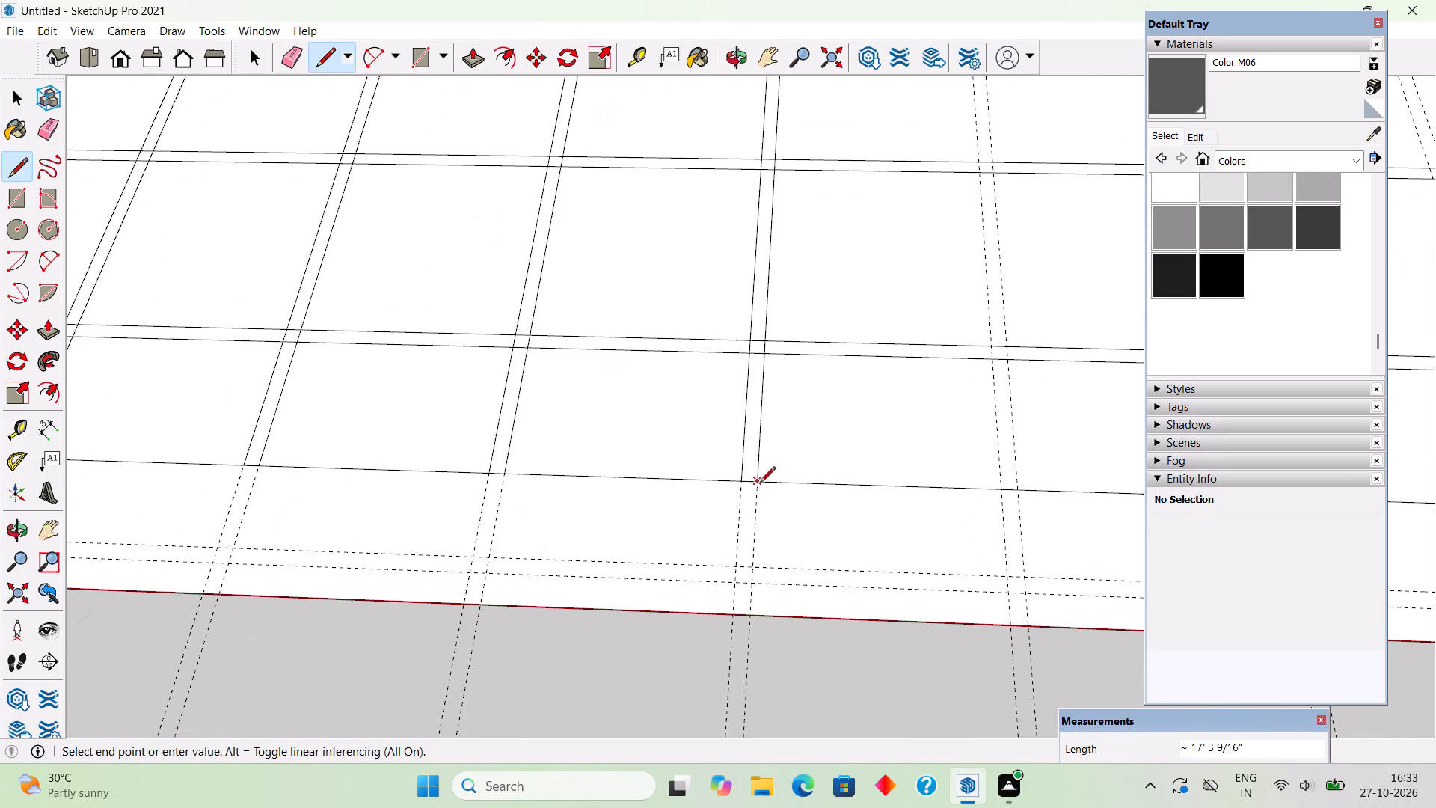
{"action": "left_click", "coordinate": [760, 483]}
Draw a line about 17' 4" long along the eighth upslope pair's guide nearer the origin, from the eave to the ridge.
{"action": "left_click", "coordinate": [1001, 488]}
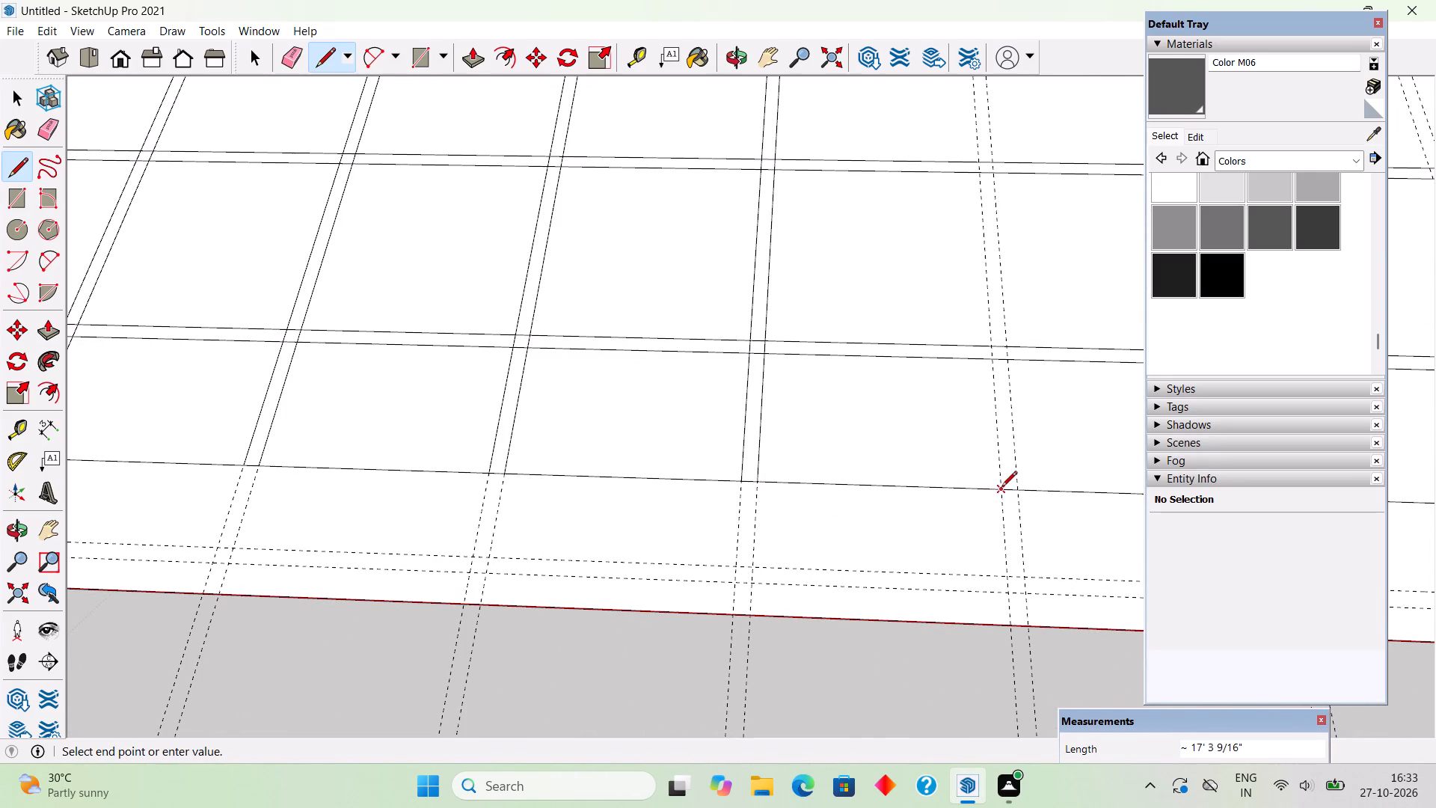
{"action": "scroll", "coordinate": [1000, 487], "scroll_direction": "down", "scroll_amount": 20}
{"action": "scroll", "coordinate": [970, 228], "scroll_direction": "up", "scroll_amount": 4}
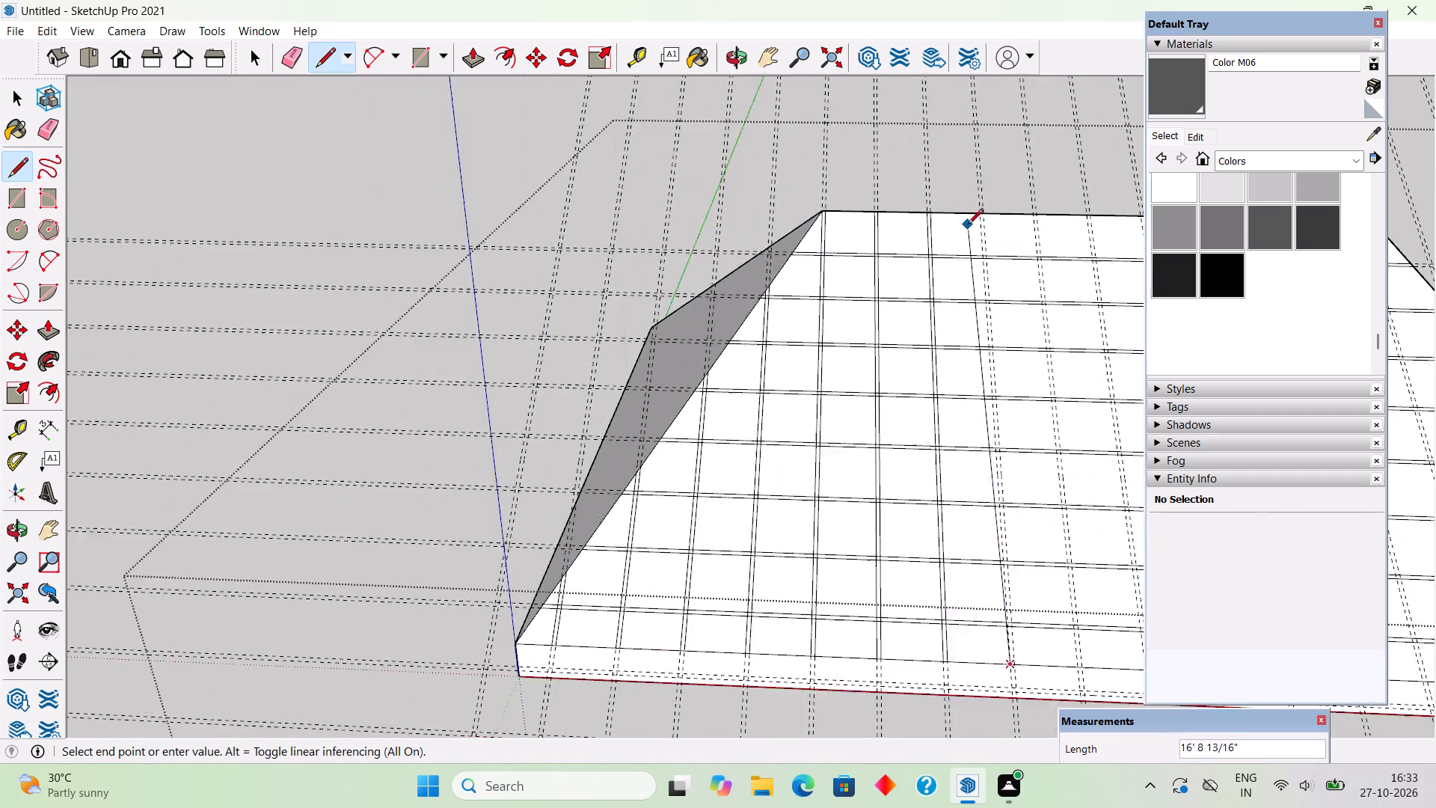
{"action": "scroll", "coordinate": [968, 225], "scroll_direction": "up", "scroll_amount": 11}
{"action": "left_click", "coordinate": [994, 199]}
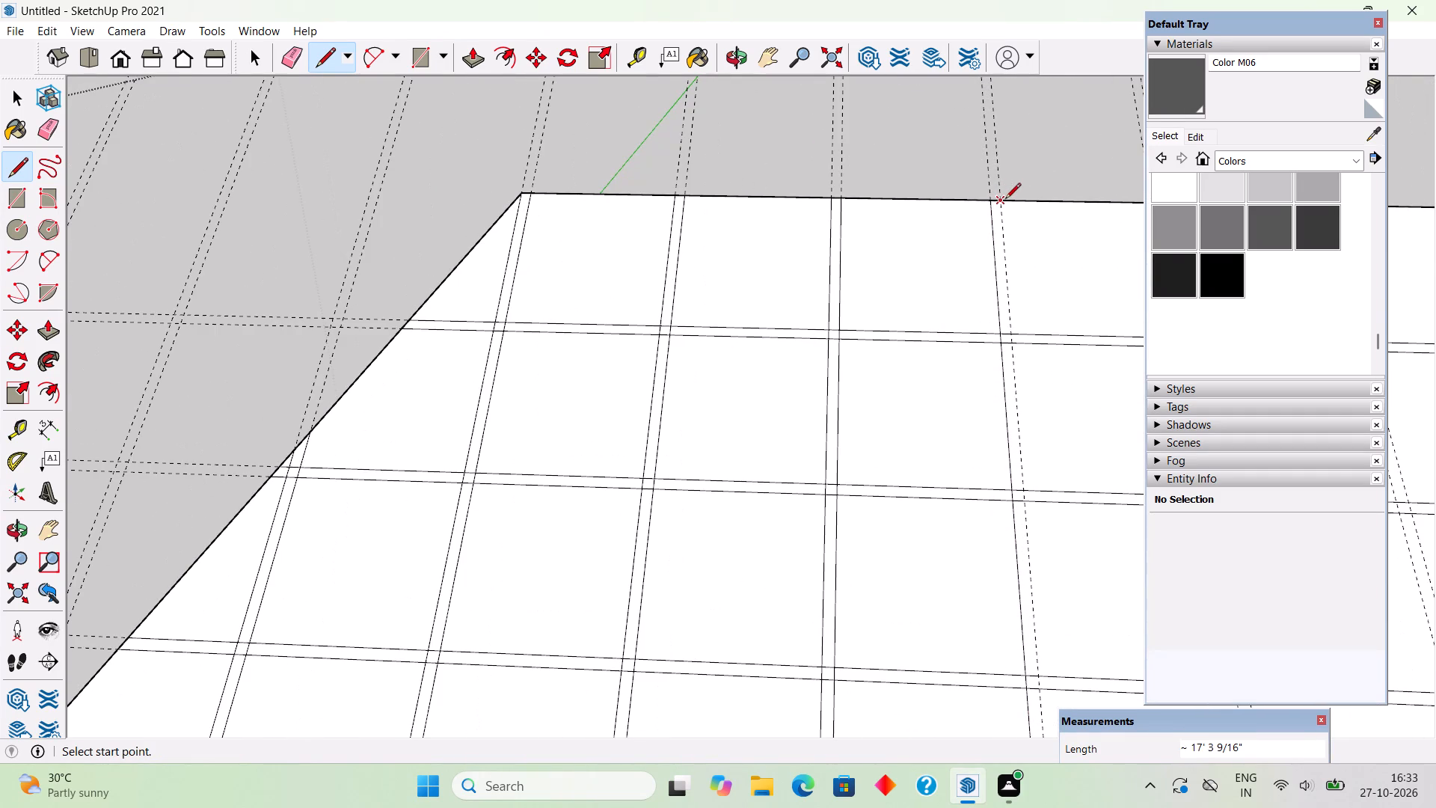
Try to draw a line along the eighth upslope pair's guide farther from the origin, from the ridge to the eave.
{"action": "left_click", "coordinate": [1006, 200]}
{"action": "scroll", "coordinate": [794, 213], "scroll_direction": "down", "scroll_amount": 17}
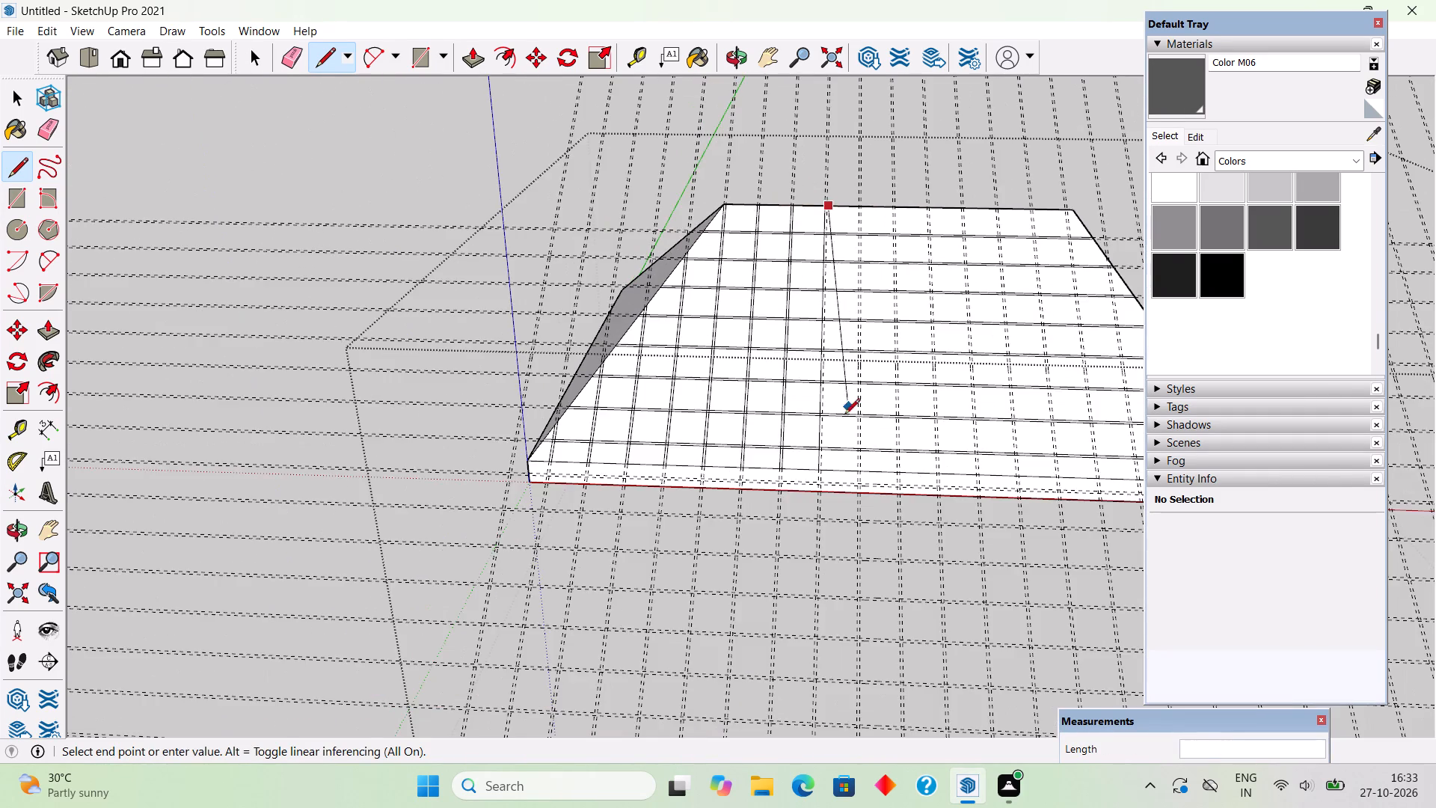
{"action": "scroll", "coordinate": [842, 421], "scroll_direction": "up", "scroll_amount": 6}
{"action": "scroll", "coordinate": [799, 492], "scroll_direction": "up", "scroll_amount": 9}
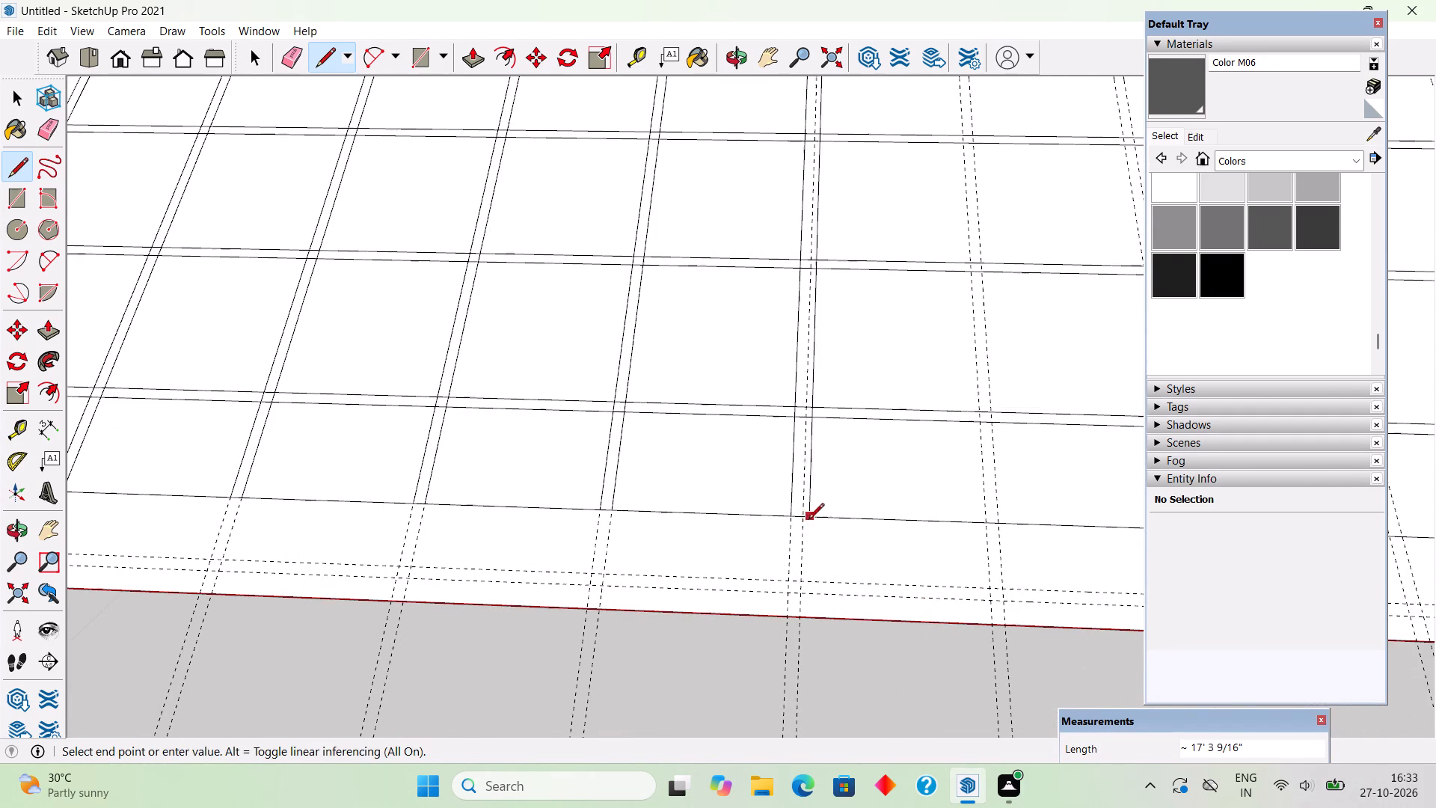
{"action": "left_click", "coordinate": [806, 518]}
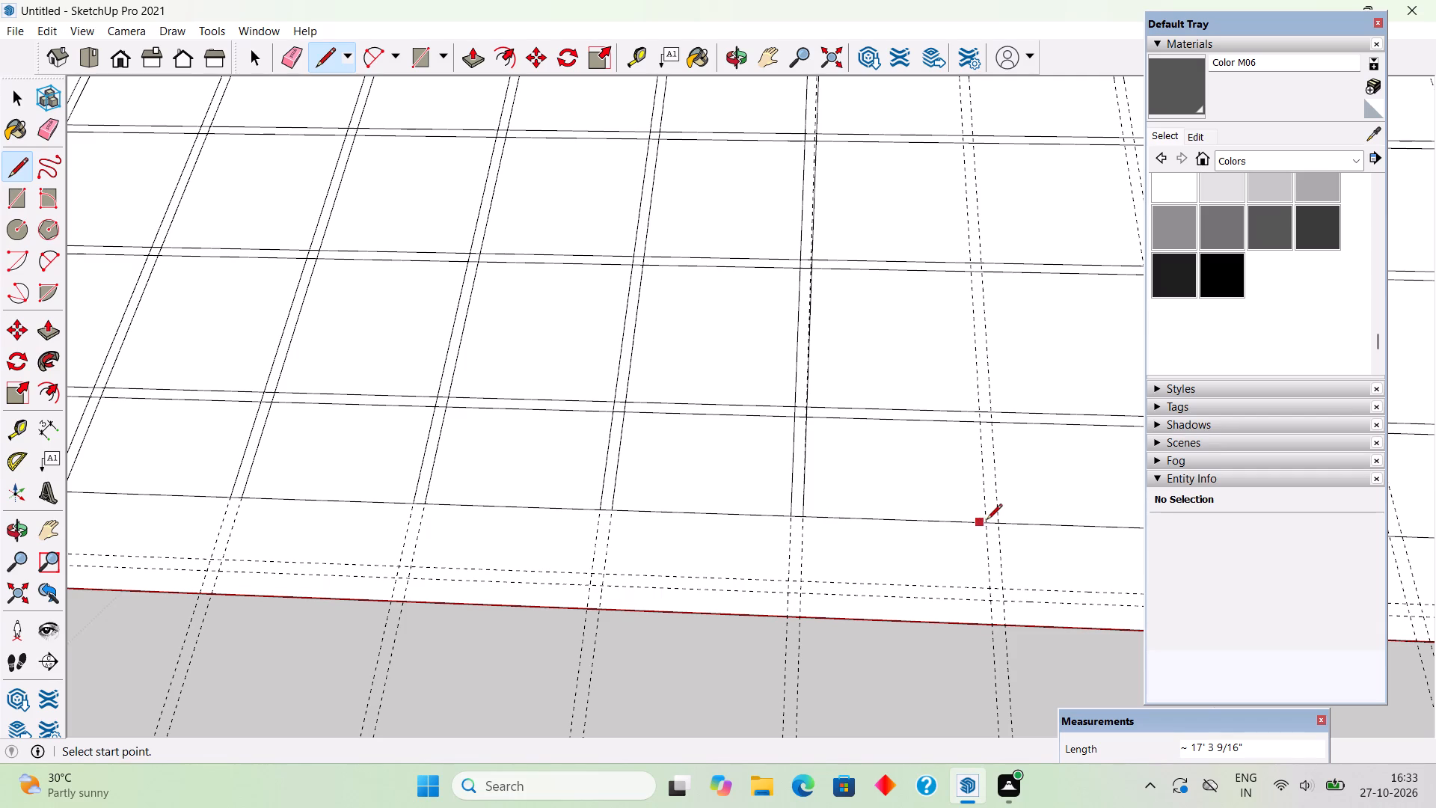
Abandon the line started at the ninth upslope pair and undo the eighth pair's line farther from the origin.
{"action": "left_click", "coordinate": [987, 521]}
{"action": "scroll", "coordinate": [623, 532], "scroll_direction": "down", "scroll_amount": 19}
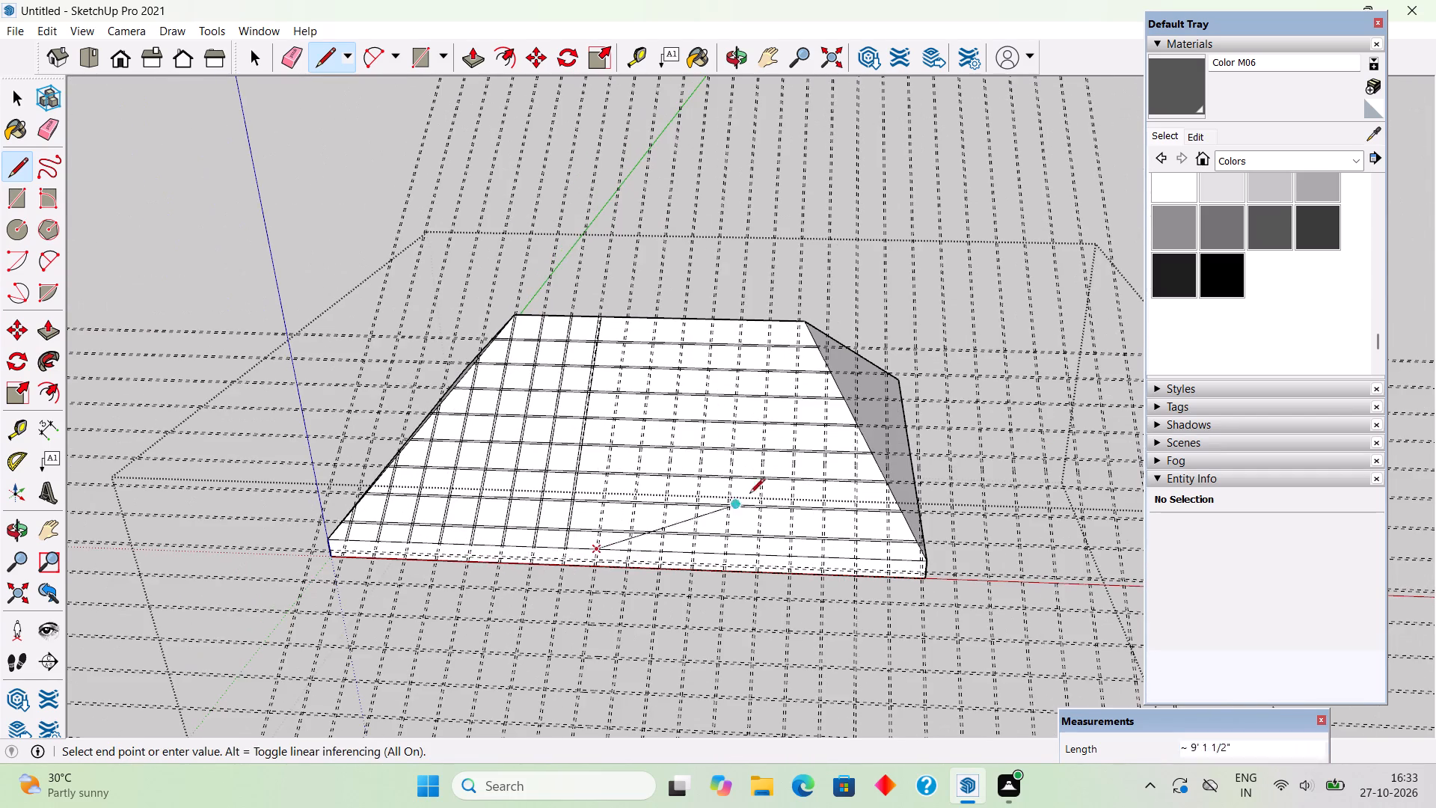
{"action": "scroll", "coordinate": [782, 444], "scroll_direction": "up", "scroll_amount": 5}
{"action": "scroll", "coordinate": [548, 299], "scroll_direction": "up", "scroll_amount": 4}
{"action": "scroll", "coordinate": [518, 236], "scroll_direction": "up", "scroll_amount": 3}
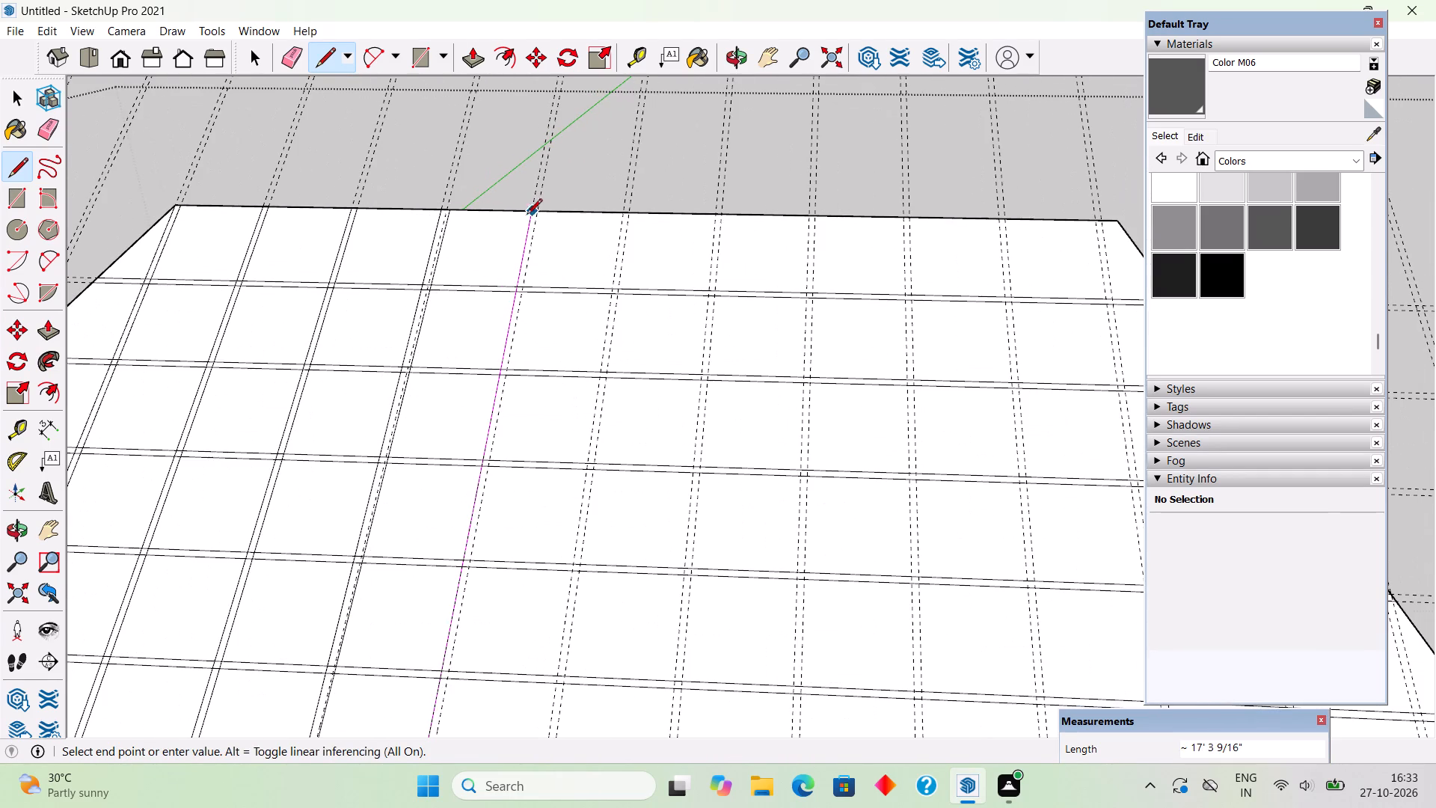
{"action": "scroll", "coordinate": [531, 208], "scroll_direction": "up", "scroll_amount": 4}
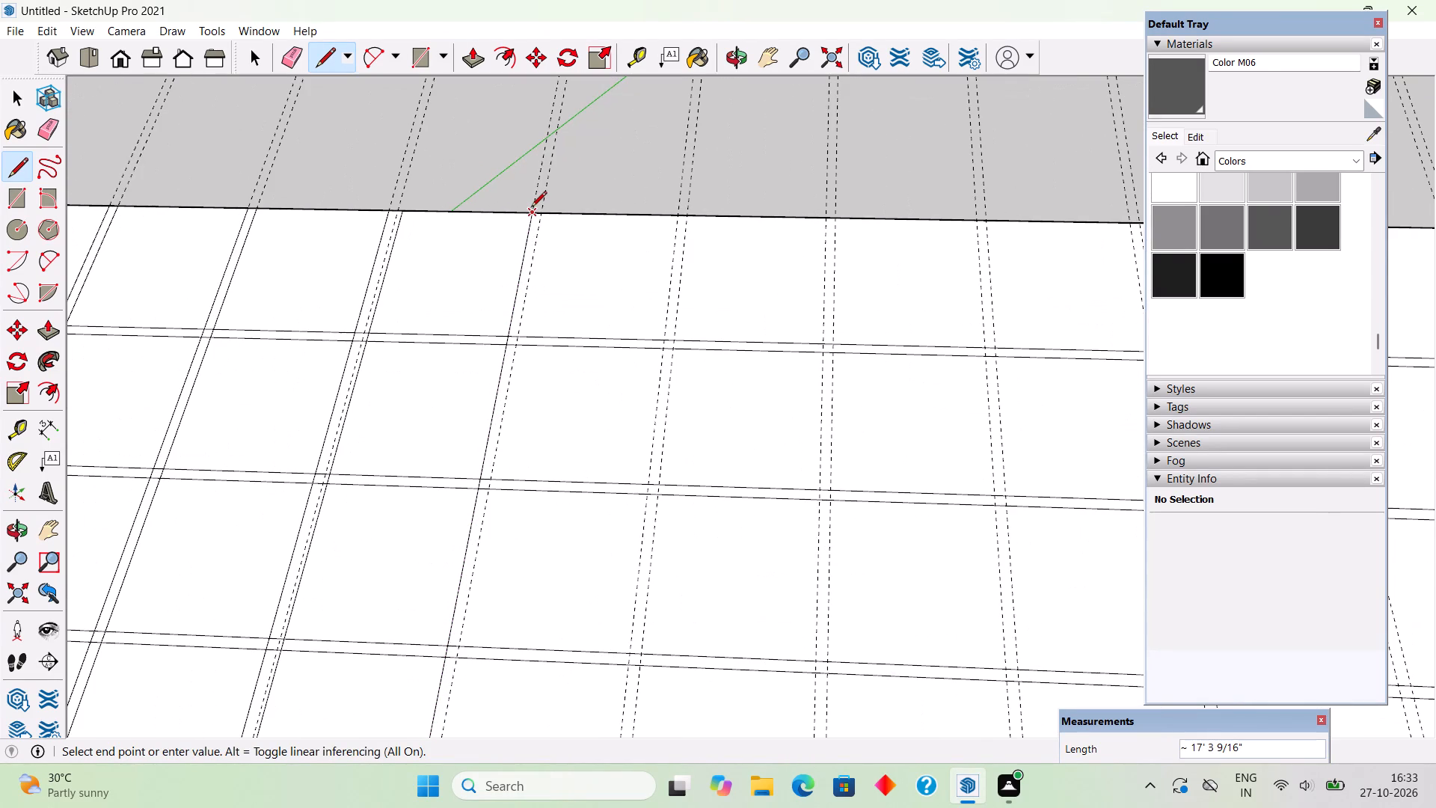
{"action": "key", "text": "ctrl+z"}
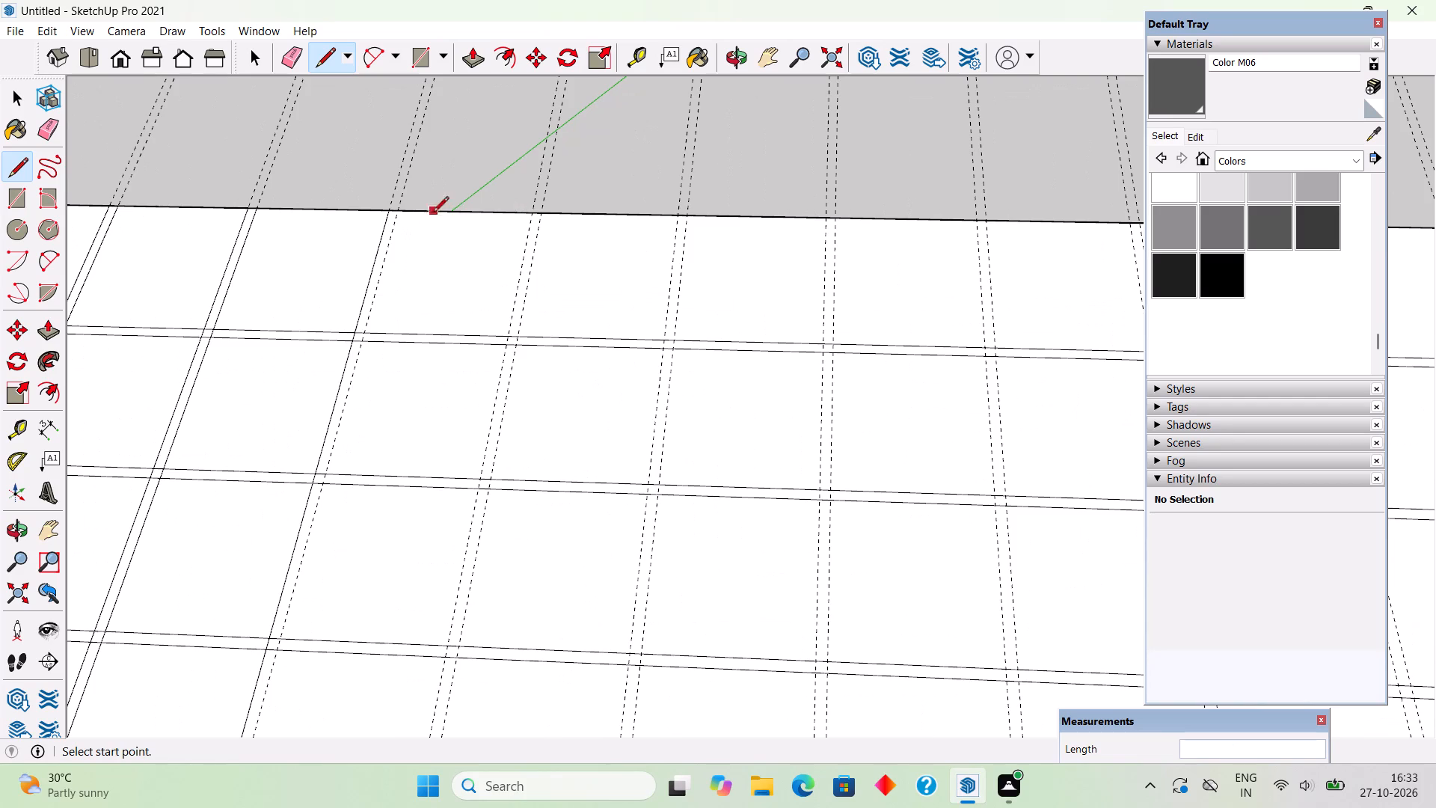
Draw a line about 17' 4" long along the eighth upslope pair's guide farther from the origin, from the ridge to the eave.
{"action": "scroll", "coordinate": [410, 217], "scroll_direction": "up", "scroll_amount": 6}
{"action": "left_click", "coordinate": [396, 212]}
{"action": "scroll", "coordinate": [395, 212], "scroll_direction": "down", "scroll_amount": 4}
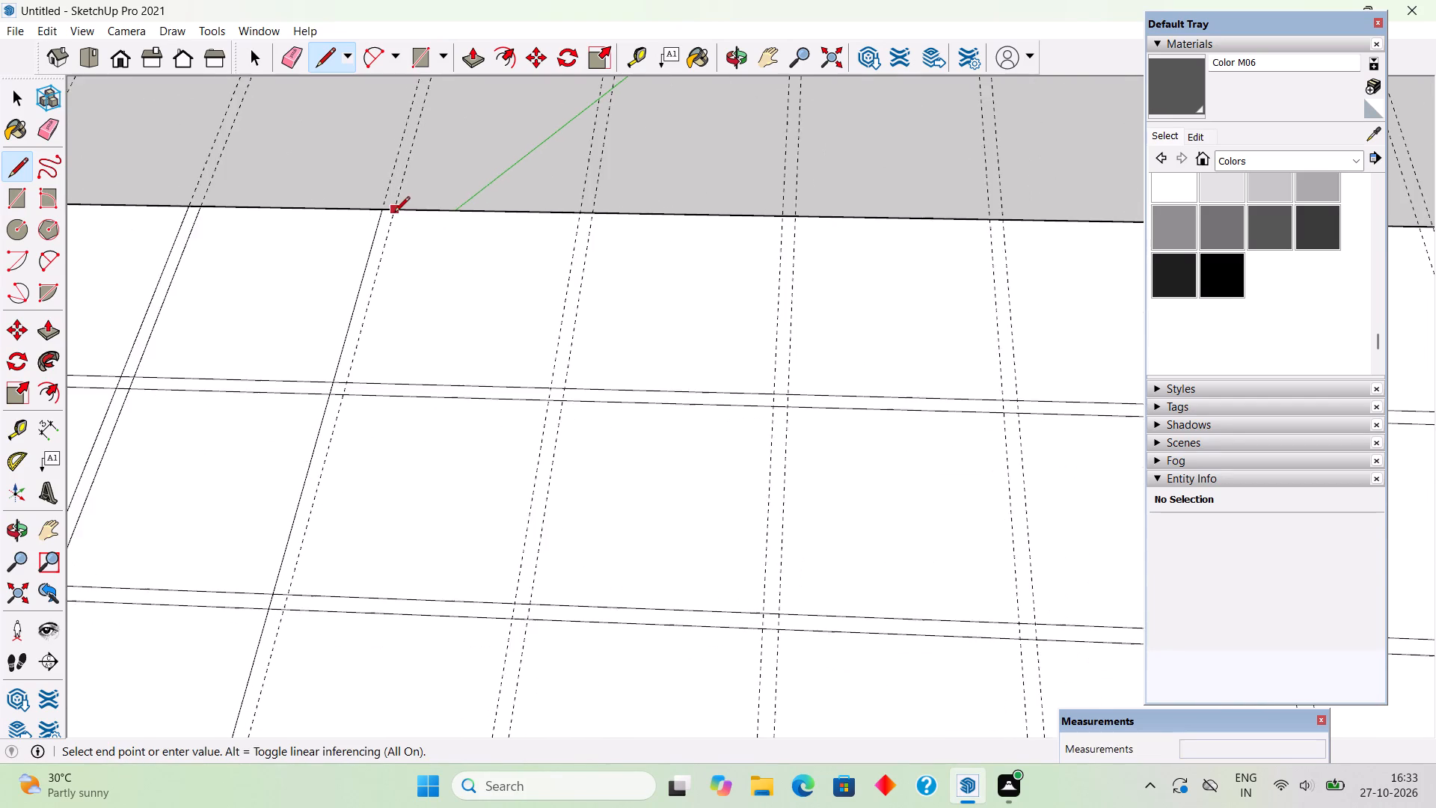
{"action": "scroll", "coordinate": [394, 213], "scroll_direction": "down", "scroll_amount": 18}
{"action": "scroll", "coordinate": [318, 510], "scroll_direction": "up", "scroll_amount": 9}
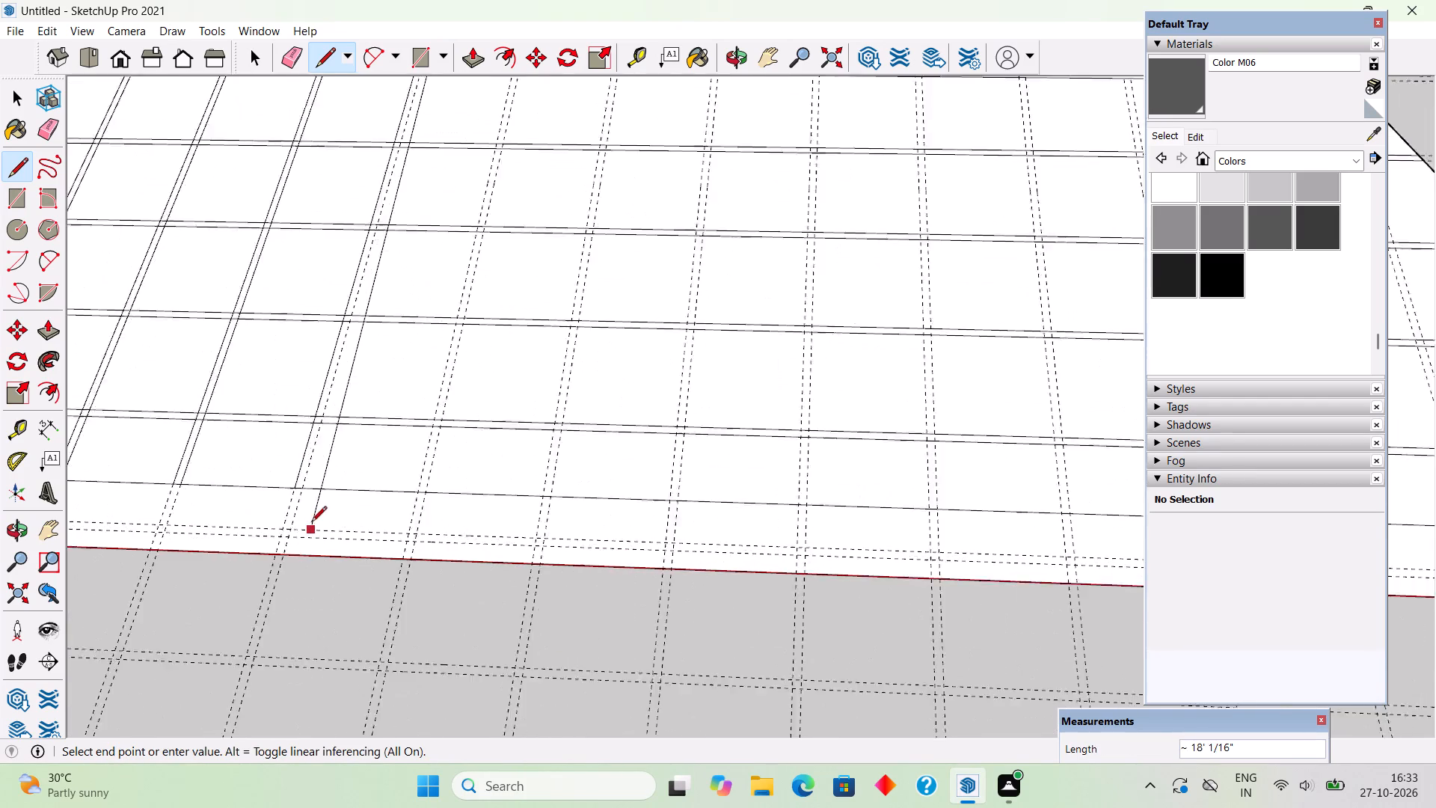
{"action": "scroll", "coordinate": [311, 523], "scroll_direction": "up", "scroll_amount": 14}
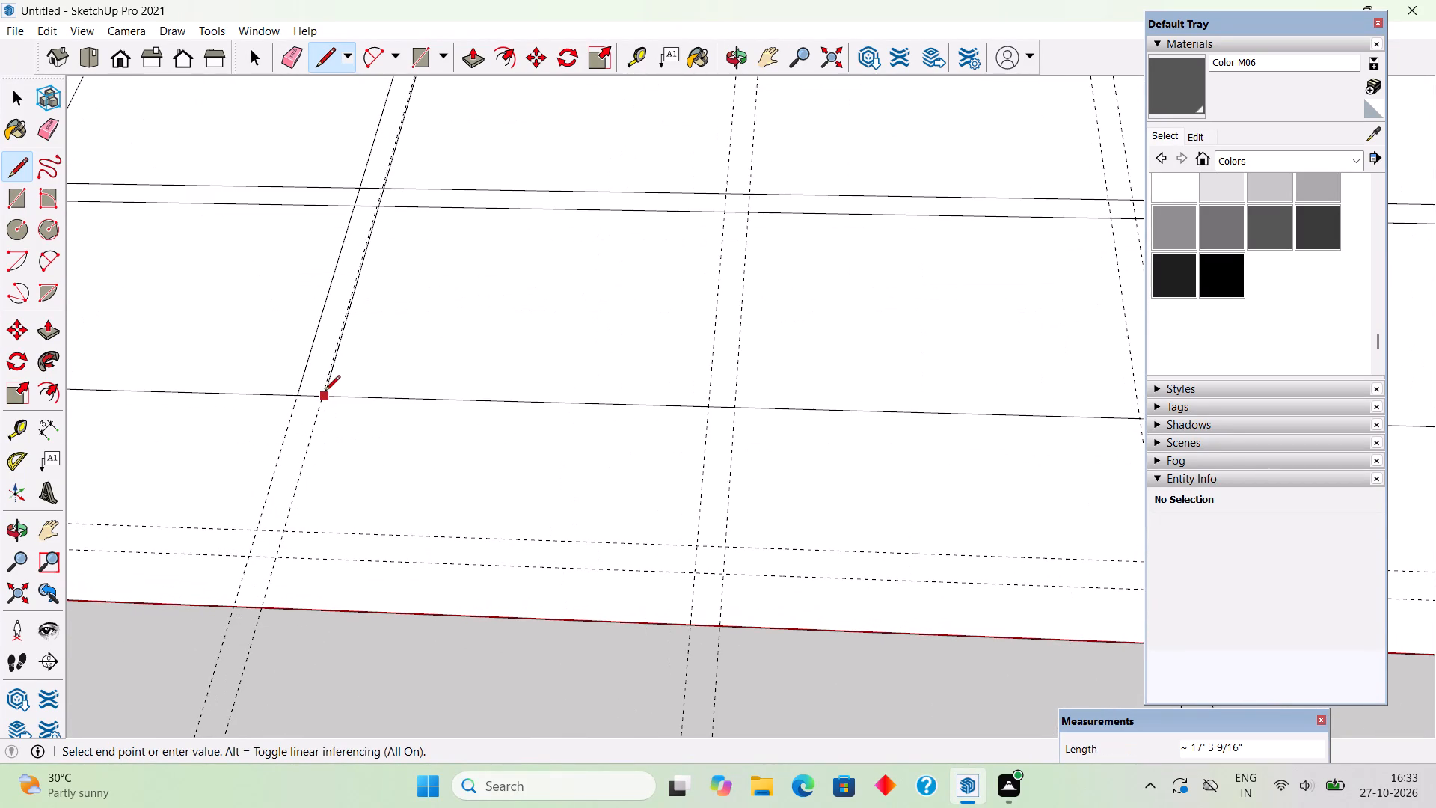
{"action": "left_click", "coordinate": [324, 395]}
Draw a line about 17' 4" long along the ninth upslope pair's guide nearer the origin, from the eave to the ridge.
{"action": "scroll", "coordinate": [316, 513], "scroll_direction": "down", "scroll_amount": 5}
{"action": "scroll", "coordinate": [325, 615], "scroll_direction": "down", "scroll_amount": 4}
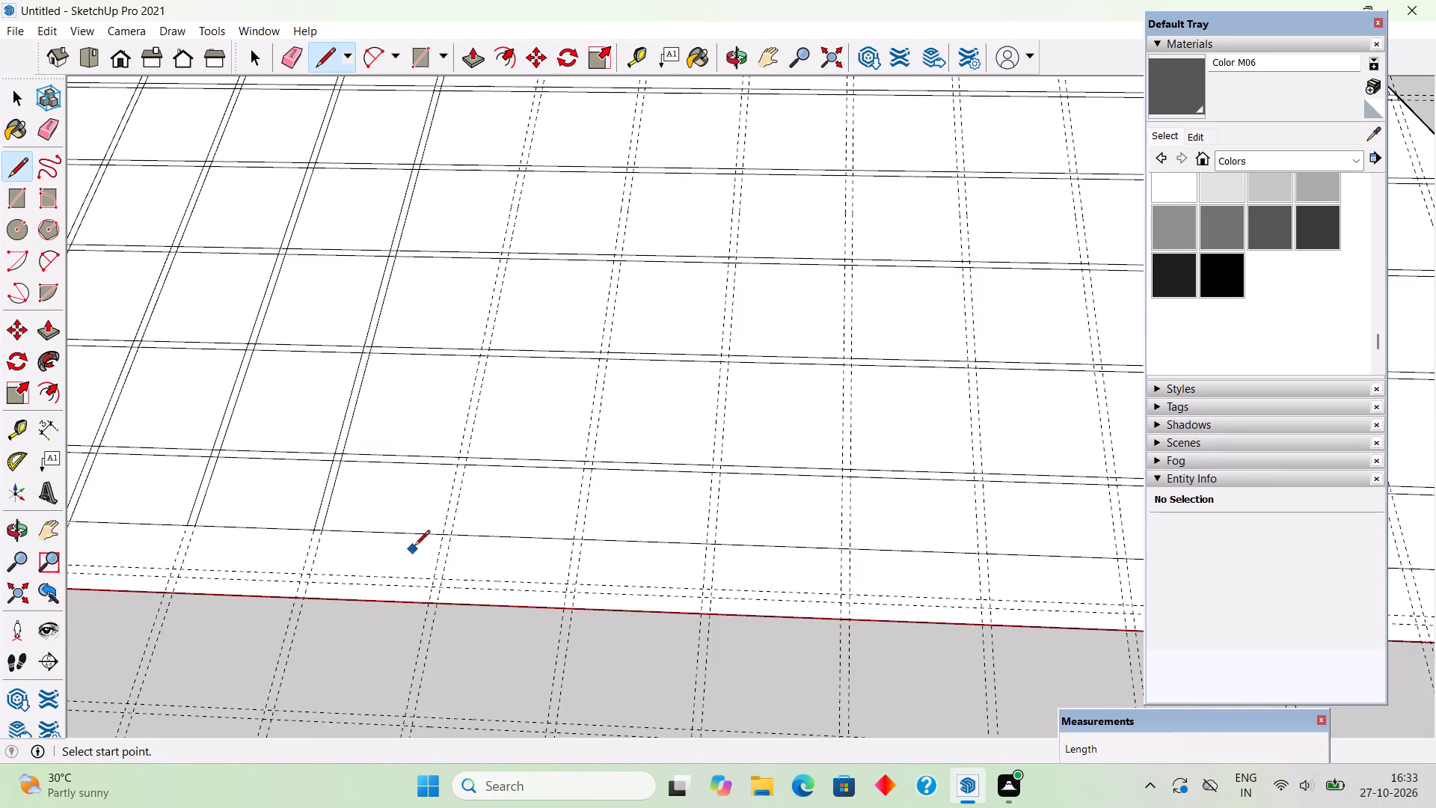
{"action": "scroll", "coordinate": [442, 518], "scroll_direction": "up", "scroll_amount": 4}
{"action": "left_click", "coordinate": [440, 542]}
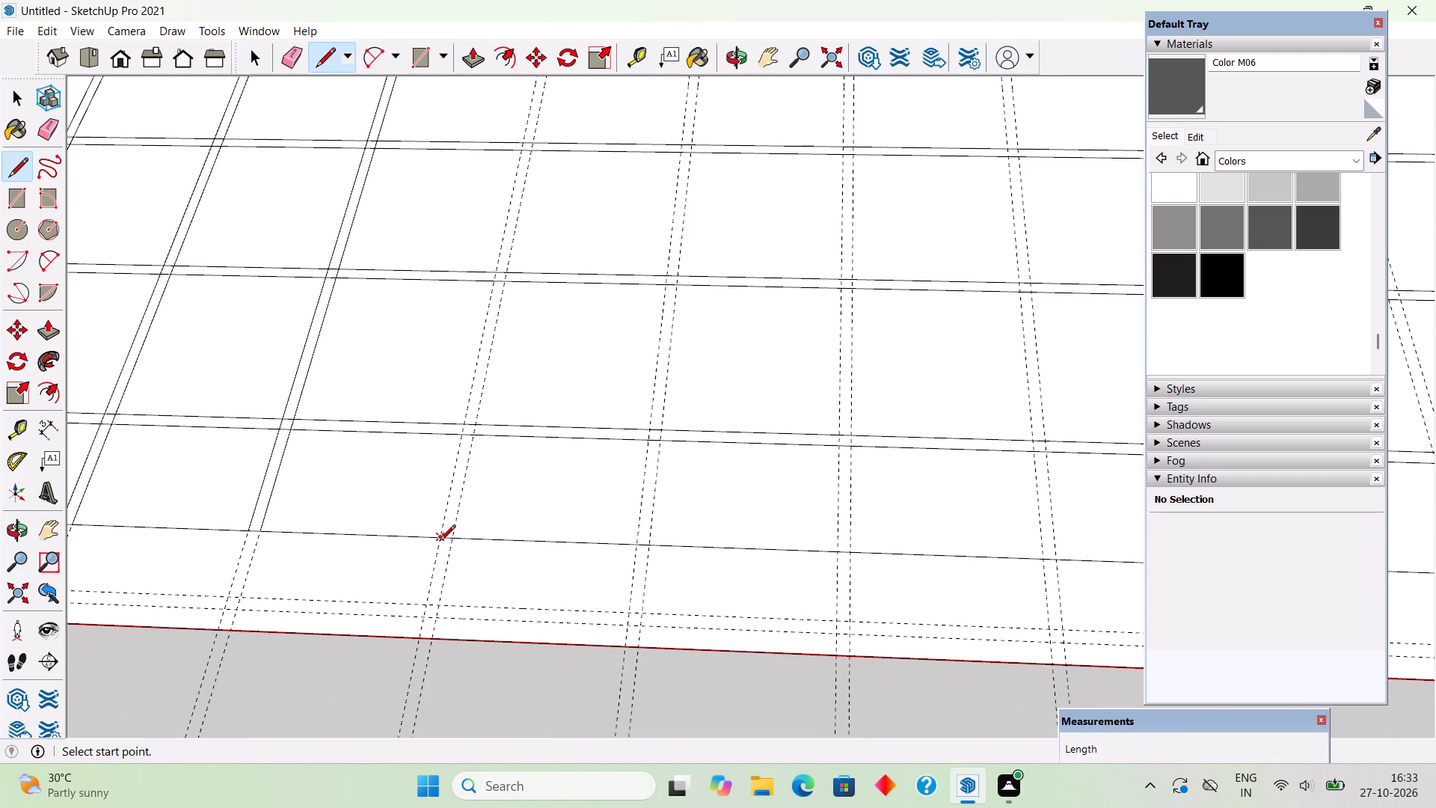
{"action": "scroll", "coordinate": [440, 541], "scroll_direction": "down", "scroll_amount": 12}
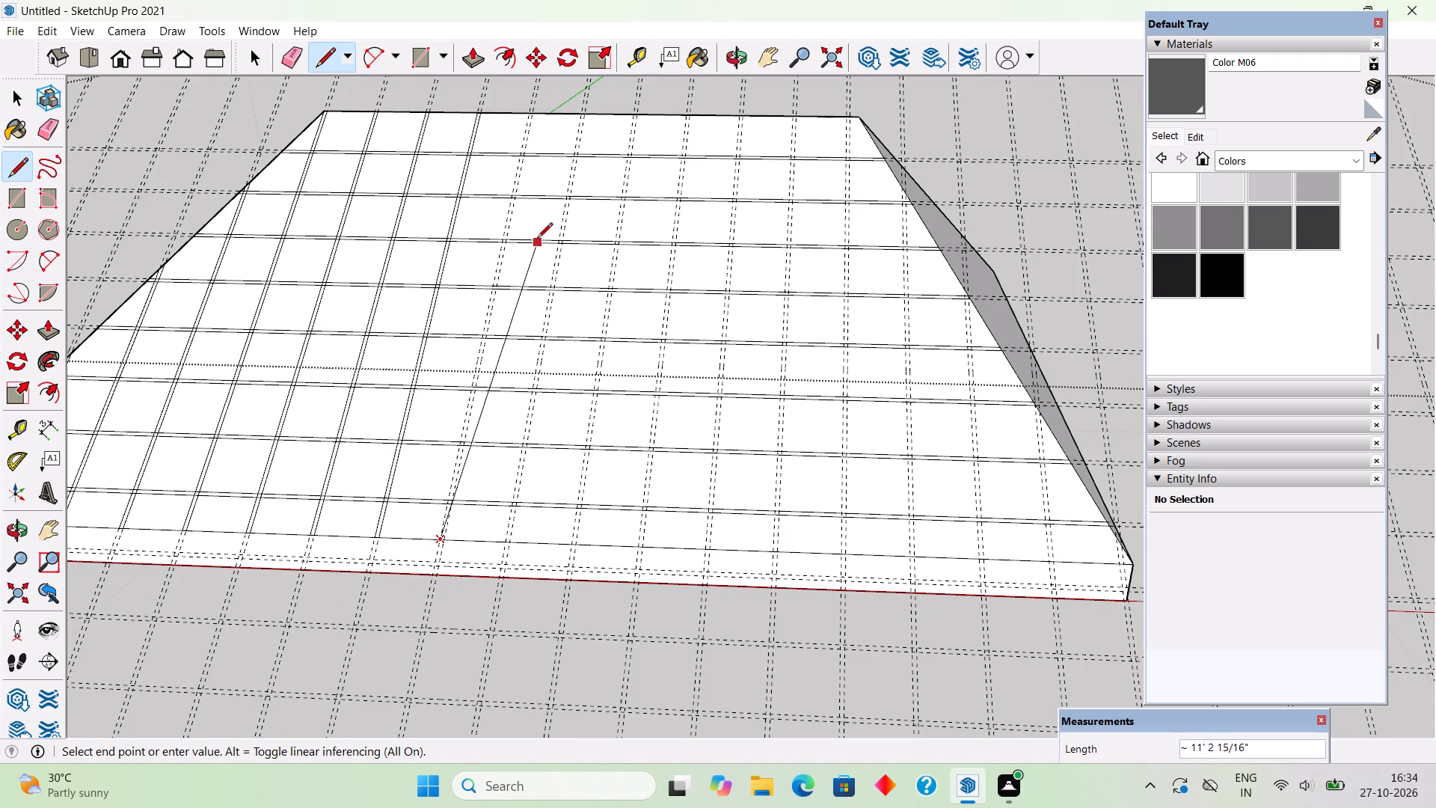
{"action": "scroll", "coordinate": [513, 161], "scroll_direction": "up", "scroll_amount": 5}
{"action": "scroll", "coordinate": [535, 95], "scroll_direction": "up", "scroll_amount": 3}
{"action": "left_click", "coordinate": [538, 92]}
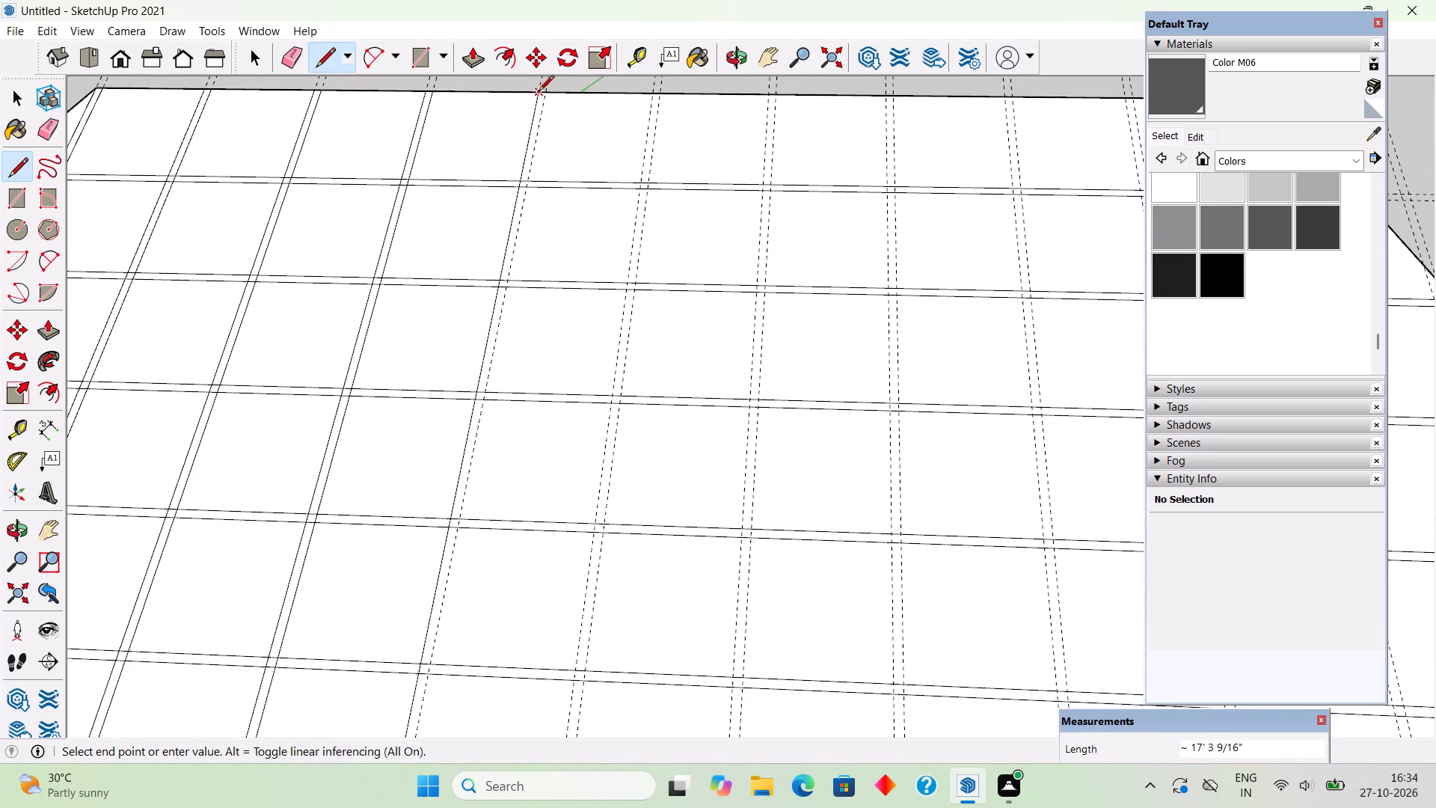
Draw a line about 17' 4" long along the ninth upslope pair's guide farther from the origin, from the ridge to the eave.
{"action": "scroll", "coordinate": [544, 98], "scroll_direction": "up", "scroll_amount": 10}
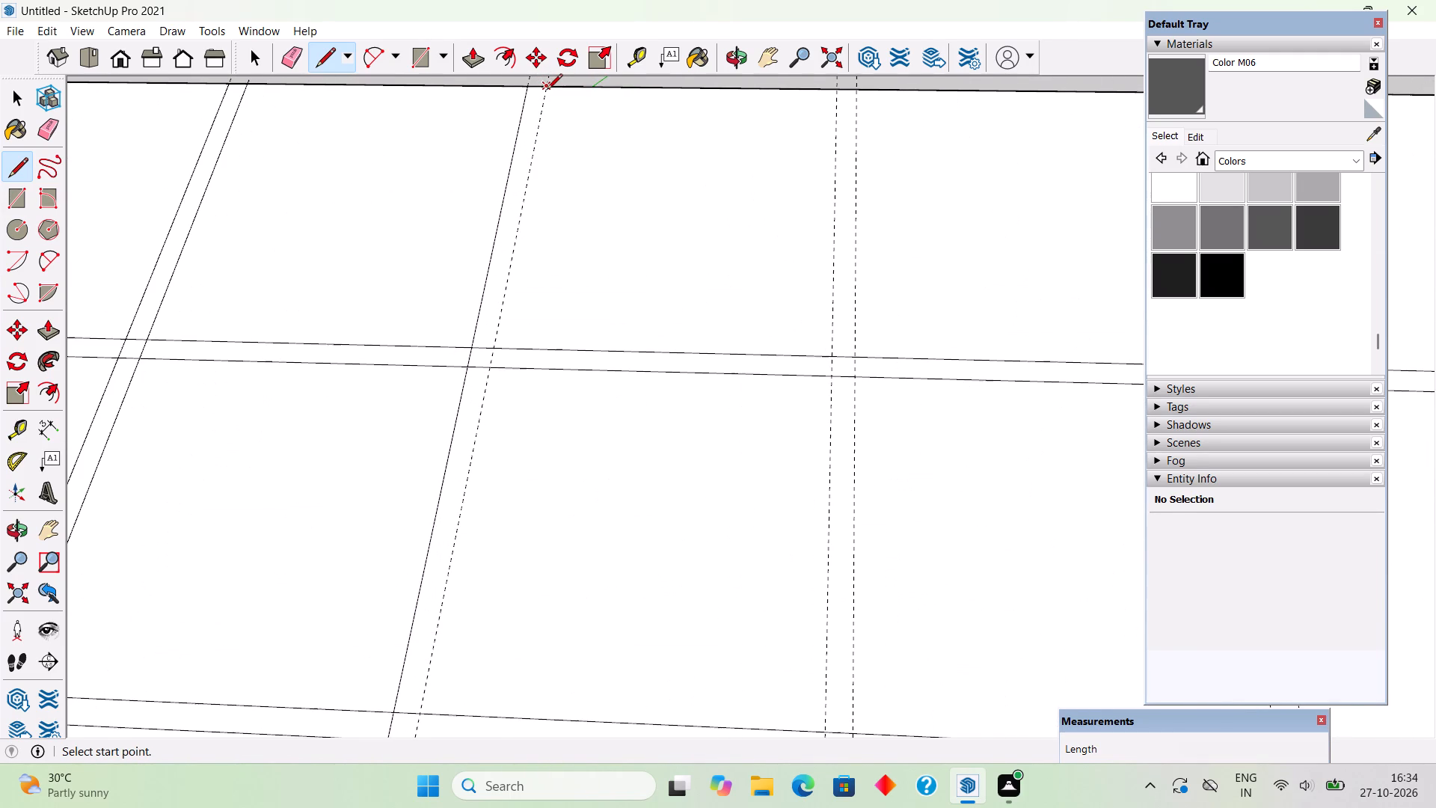
{"action": "left_click", "coordinate": [547, 91]}
{"action": "scroll", "coordinate": [525, 213], "scroll_direction": "down", "scroll_amount": 20}
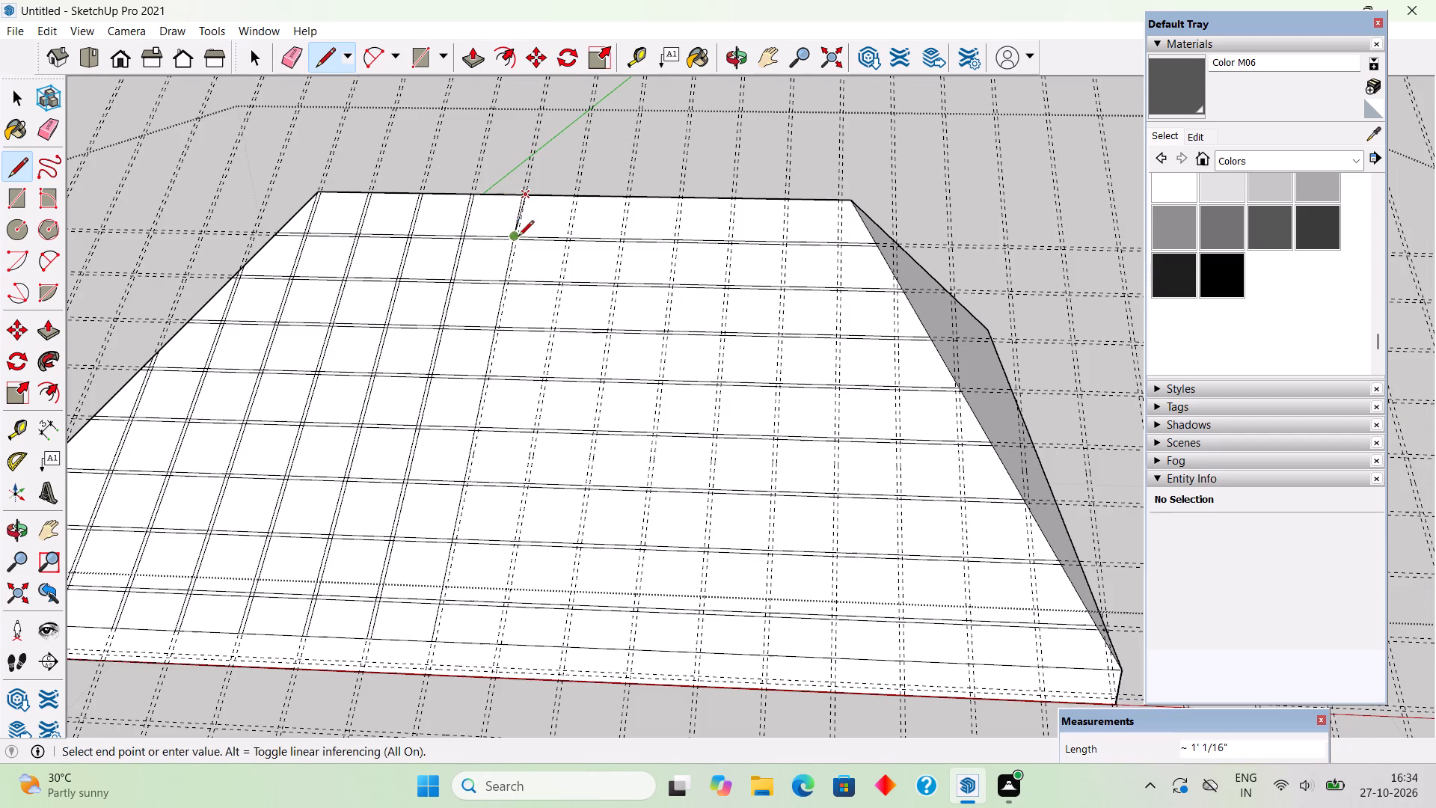
{"action": "scroll", "coordinate": [440, 616], "scroll_direction": "up", "scroll_amount": 13}
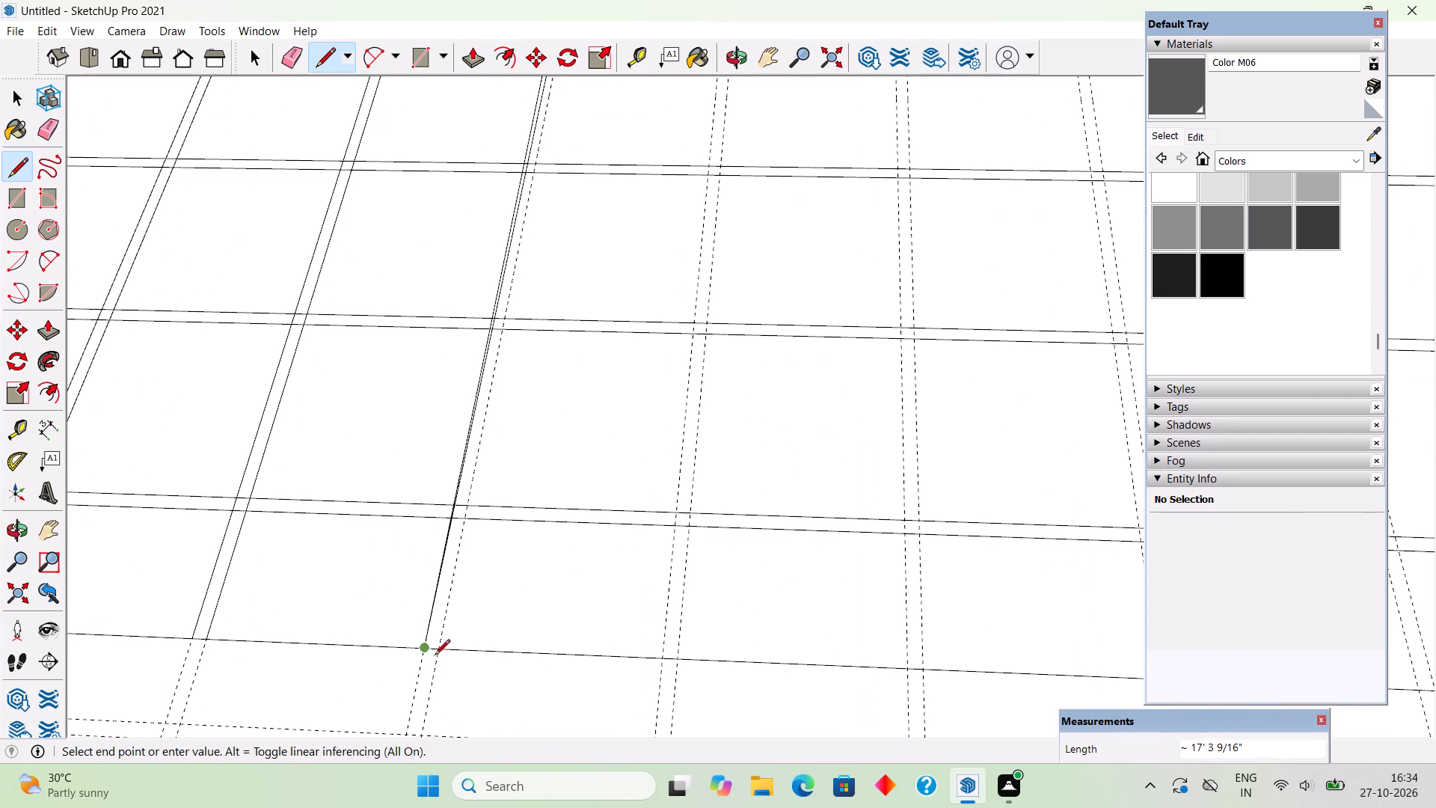
{"action": "left_click", "coordinate": [438, 650]}
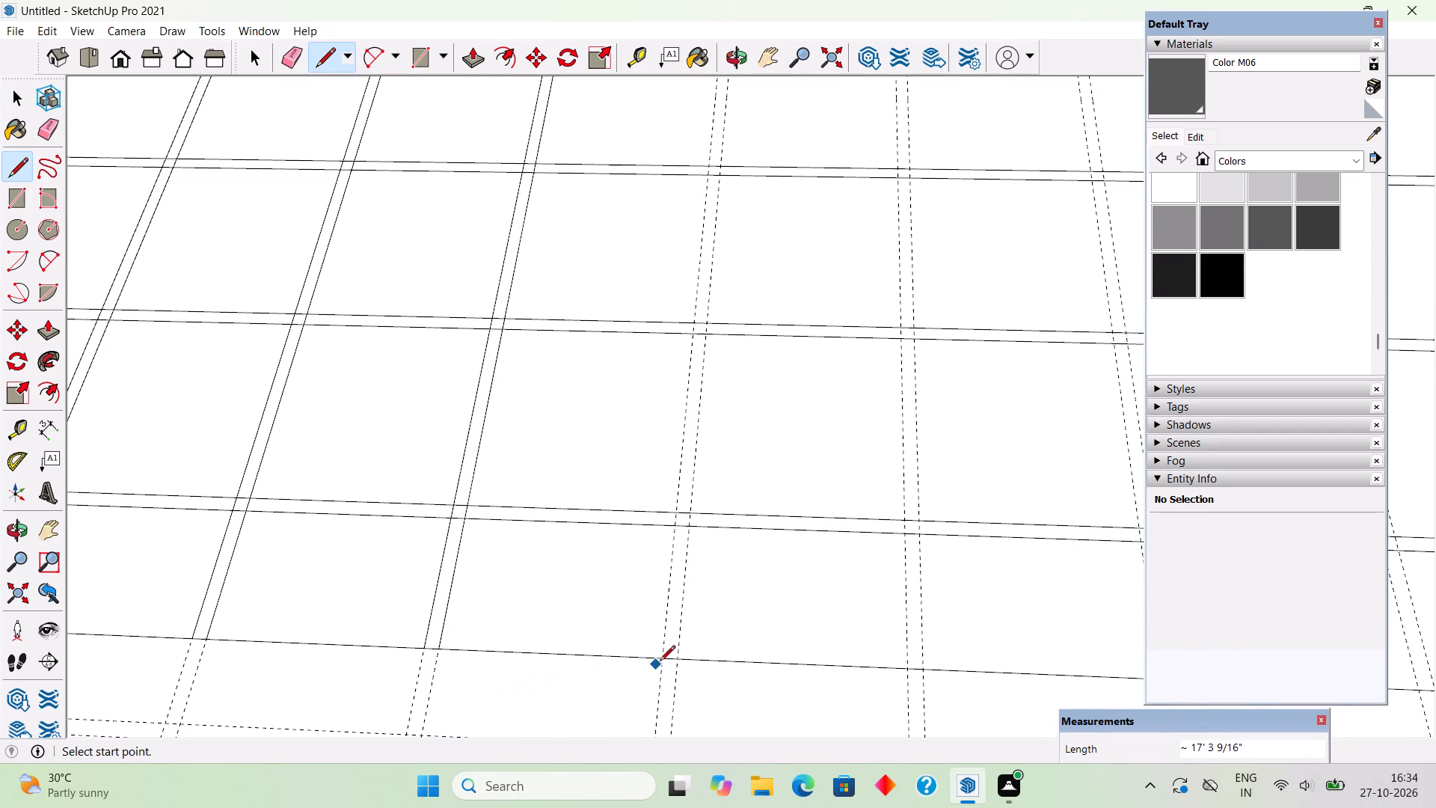
Draw a line about 17' 4" long along the tenth upslope pair's guide nearer the origin, from the eave to the ridge.
{"action": "left_click", "coordinate": [662, 661]}
{"action": "scroll", "coordinate": [662, 661], "scroll_direction": "down", "scroll_amount": 18}
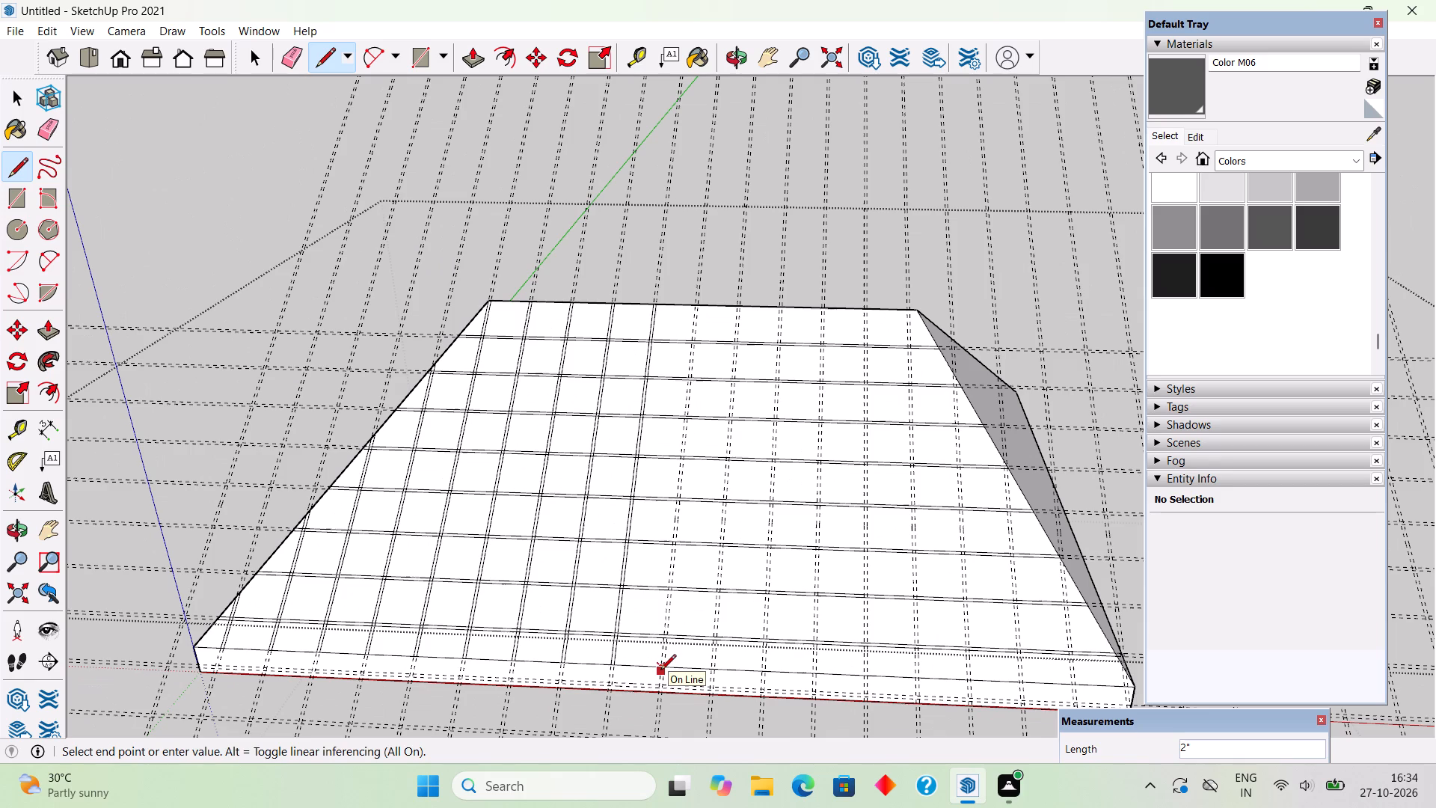
{"action": "scroll", "coordinate": [689, 334], "scroll_direction": "up", "scroll_amount": 11}
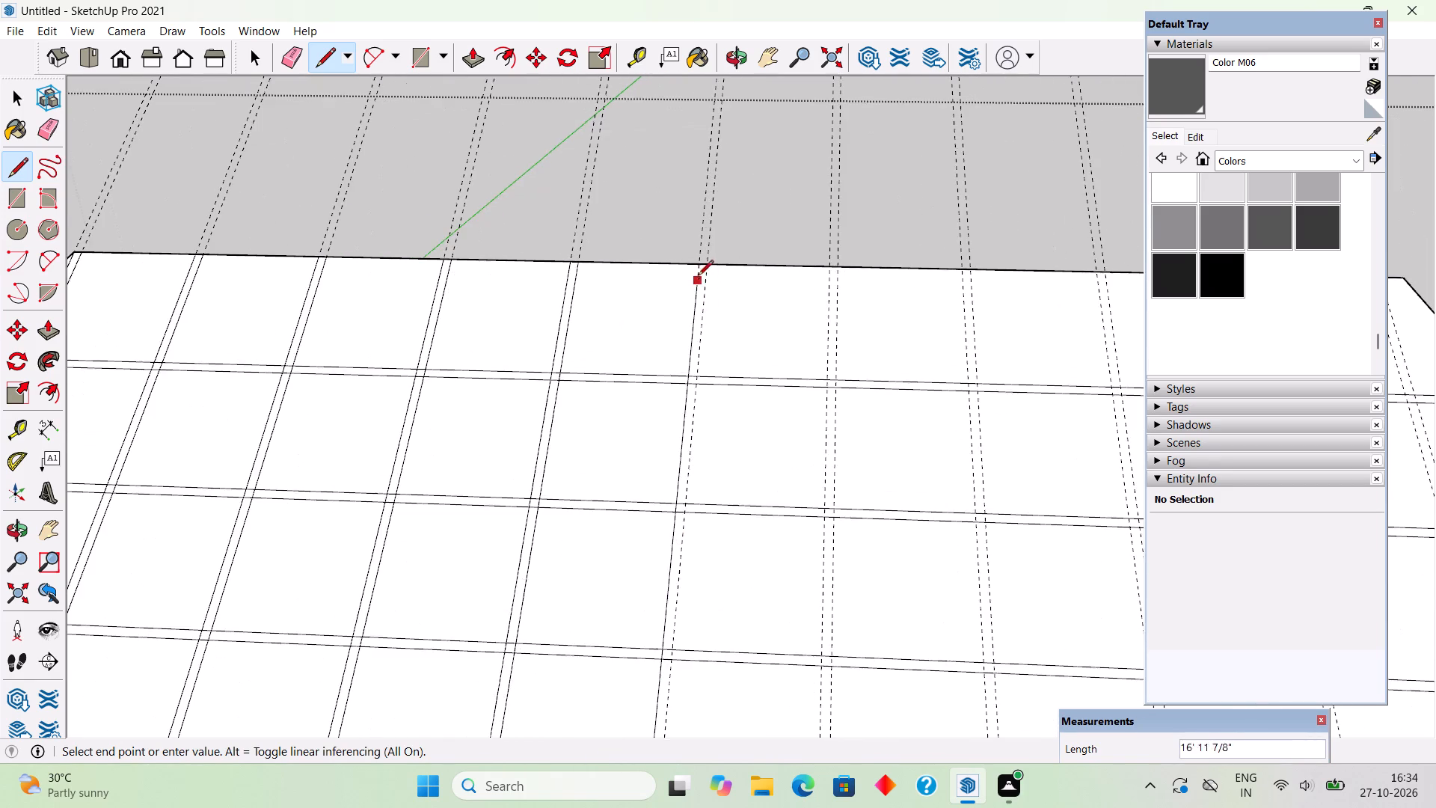
{"action": "scroll", "coordinate": [699, 271], "scroll_direction": "up", "scroll_amount": 4}
{"action": "left_click", "coordinate": [703, 258]}
Draw a line about 17' 4" long along the tenth upslope pair's guide farther from the origin, from the ridge to the eave.
{"action": "left_click", "coordinate": [715, 258]}
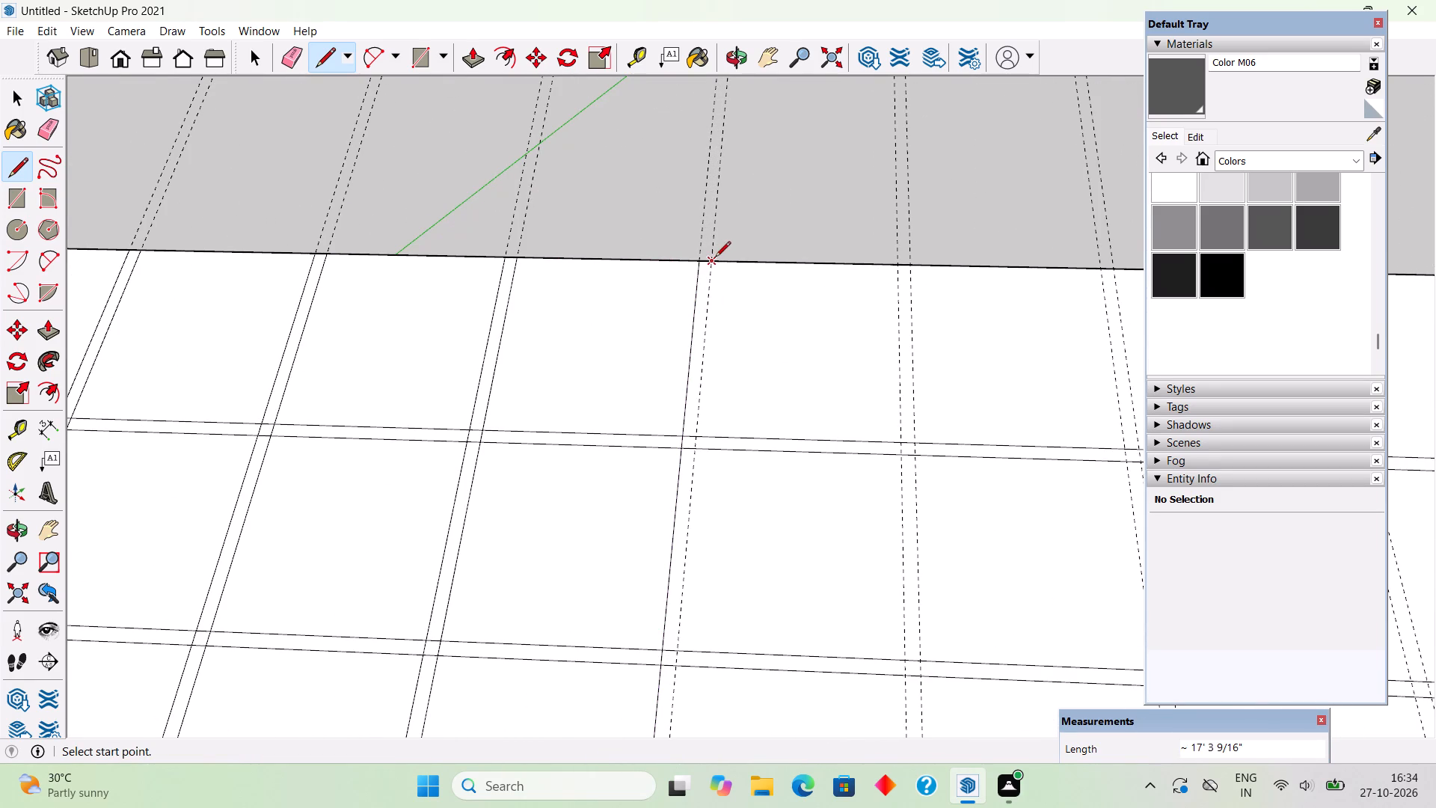
{"action": "scroll", "coordinate": [715, 258], "scroll_direction": "down", "scroll_amount": 14}
{"action": "scroll", "coordinate": [689, 648], "scroll_direction": "up", "scroll_amount": 2}
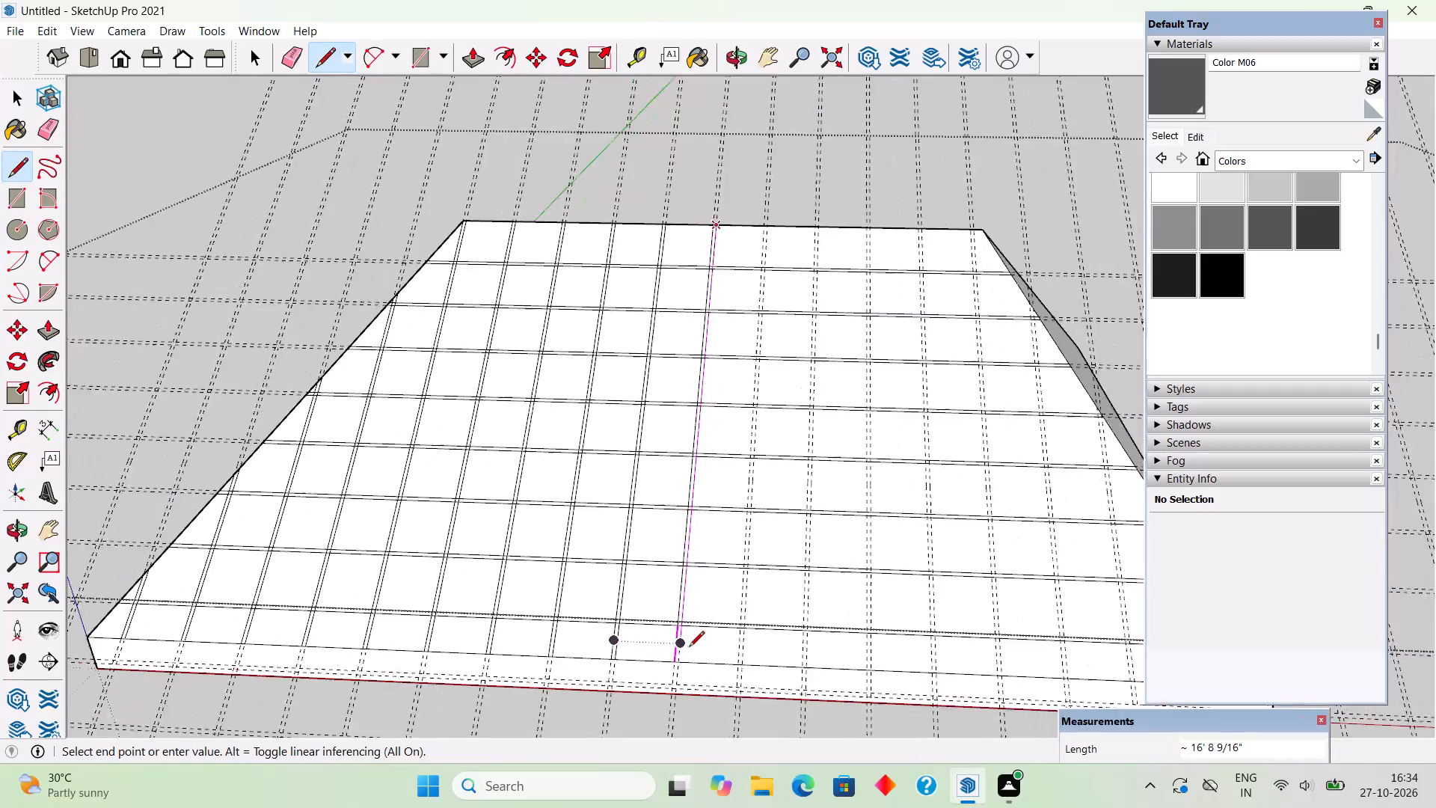
{"action": "scroll", "coordinate": [689, 648], "scroll_direction": "up", "scroll_amount": 12}
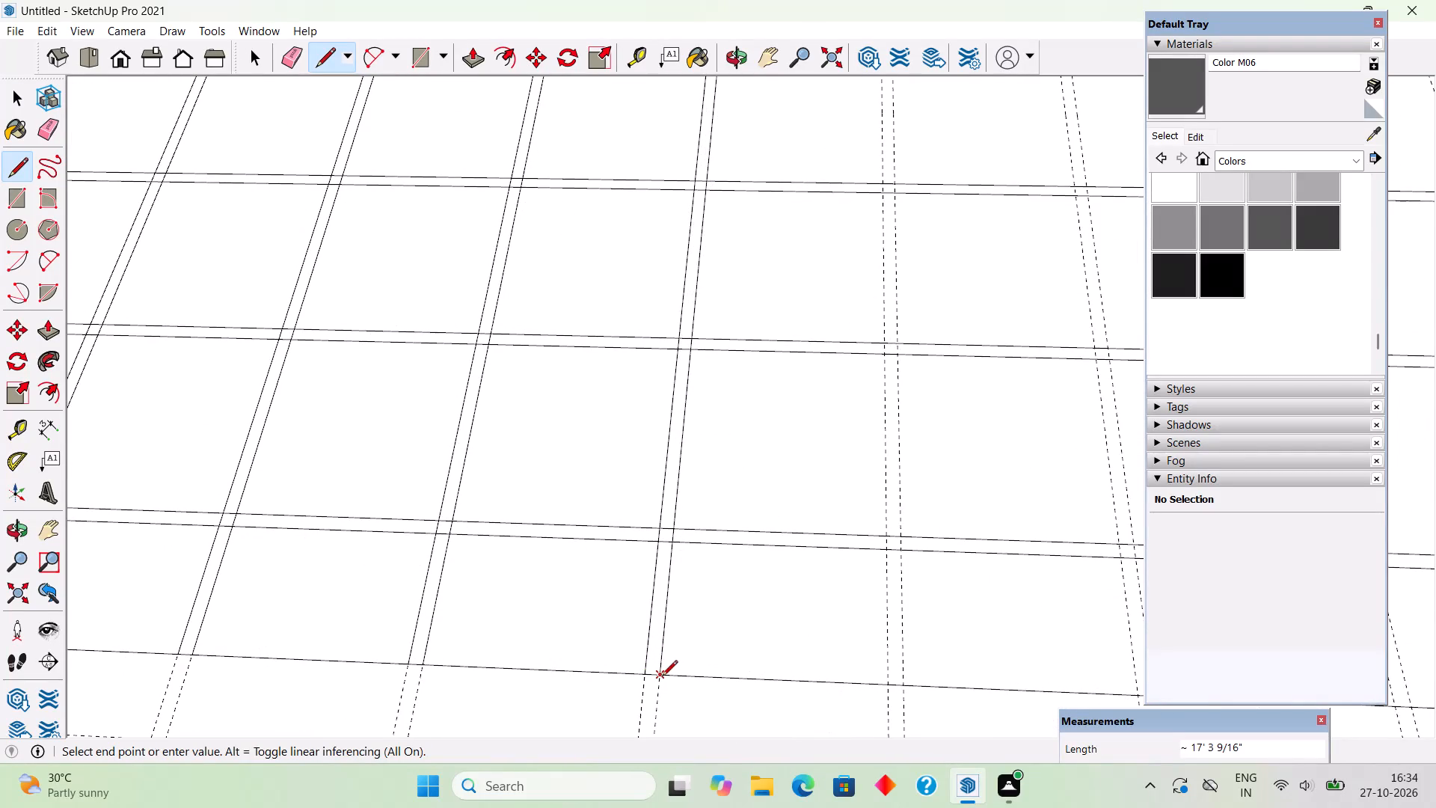
{"action": "left_click", "coordinate": [662, 677]}
Draw a line about 17' 4" long along the eleventh upslope pair's guide nearer the origin, from the eave to the ridge.
{"action": "left_click", "coordinate": [891, 682]}
{"action": "scroll", "coordinate": [755, 655], "scroll_direction": "down", "scroll_amount": 2}
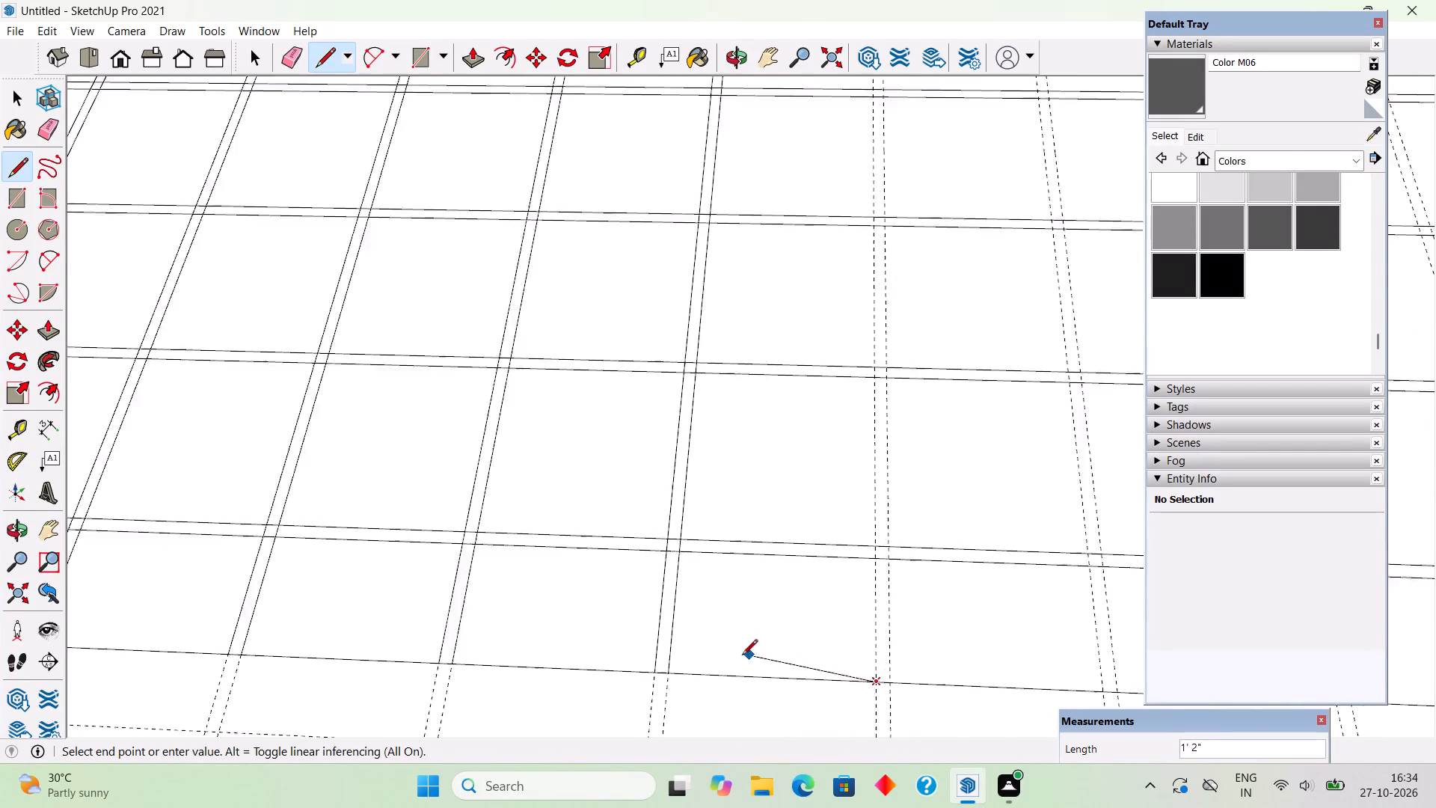
{"action": "scroll", "coordinate": [742, 656], "scroll_direction": "down", "scroll_amount": 10}
{"action": "scroll", "coordinate": [794, 181], "scroll_direction": "up", "scroll_amount": 9}
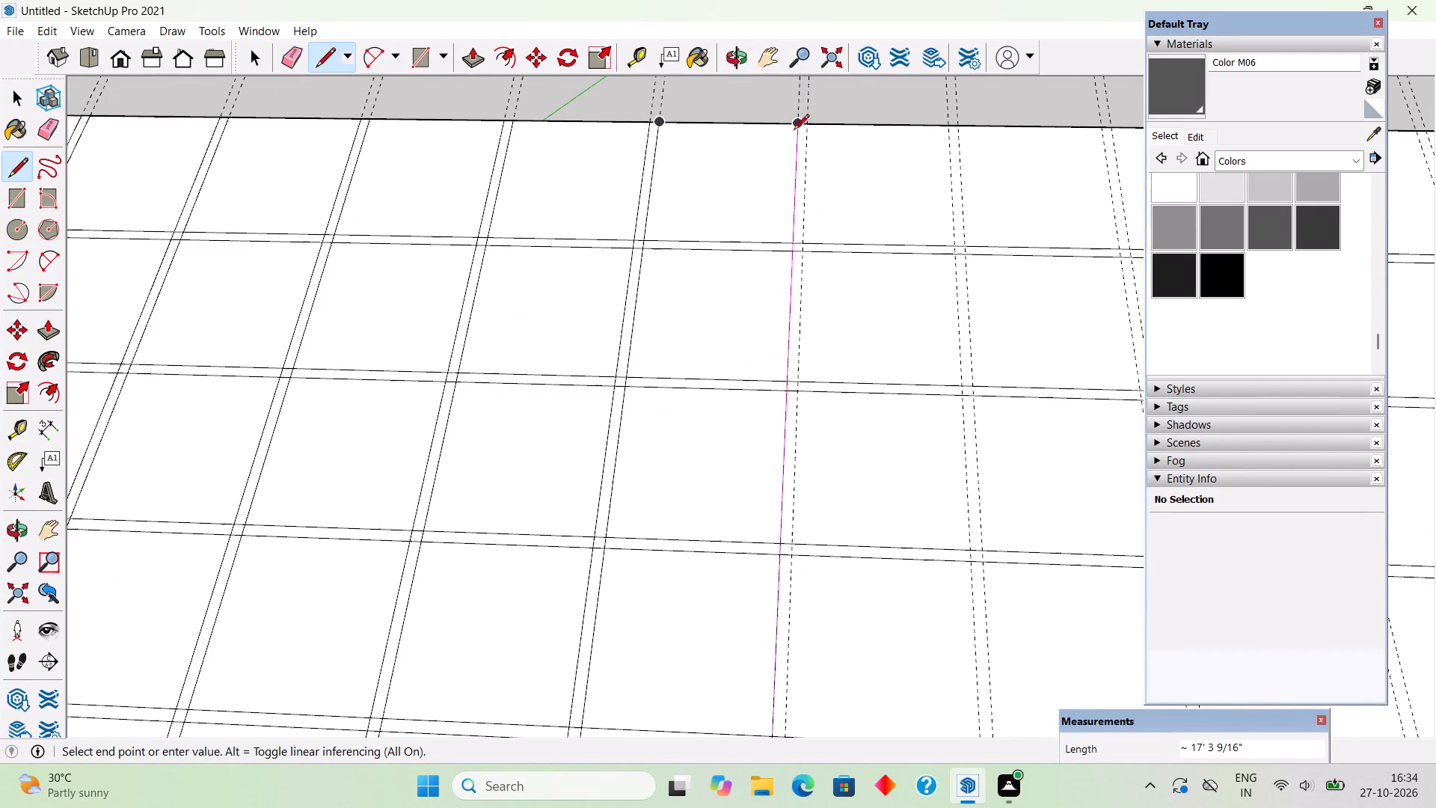
{"action": "left_click", "coordinate": [795, 123]}
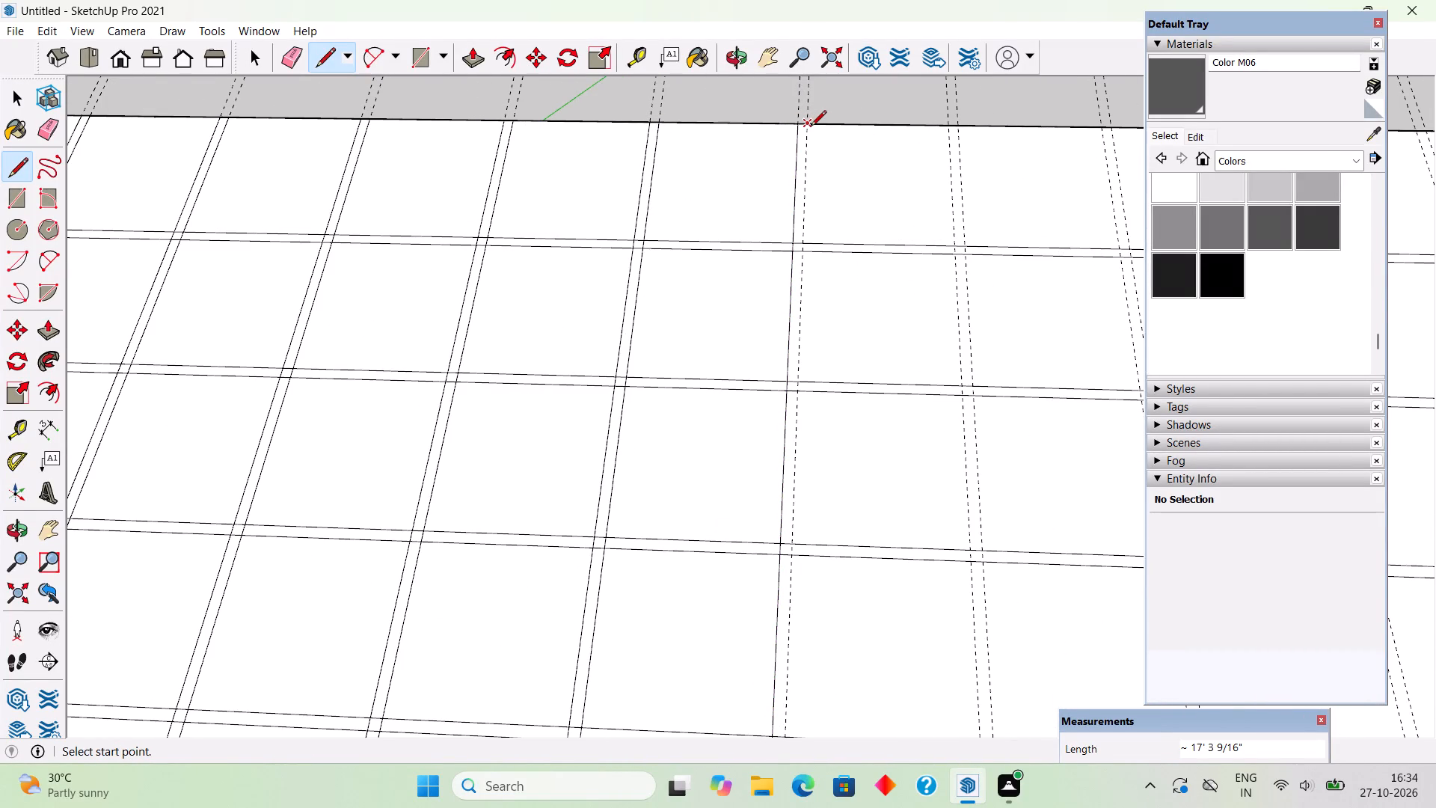
Draw a line about 17' 4" long along the eleventh upslope pair's guide farther from the origin, from the ridge to the eave.
{"action": "left_click", "coordinate": [811, 127]}
{"action": "scroll", "coordinate": [811, 127], "scroll_direction": "down", "scroll_amount": 11}
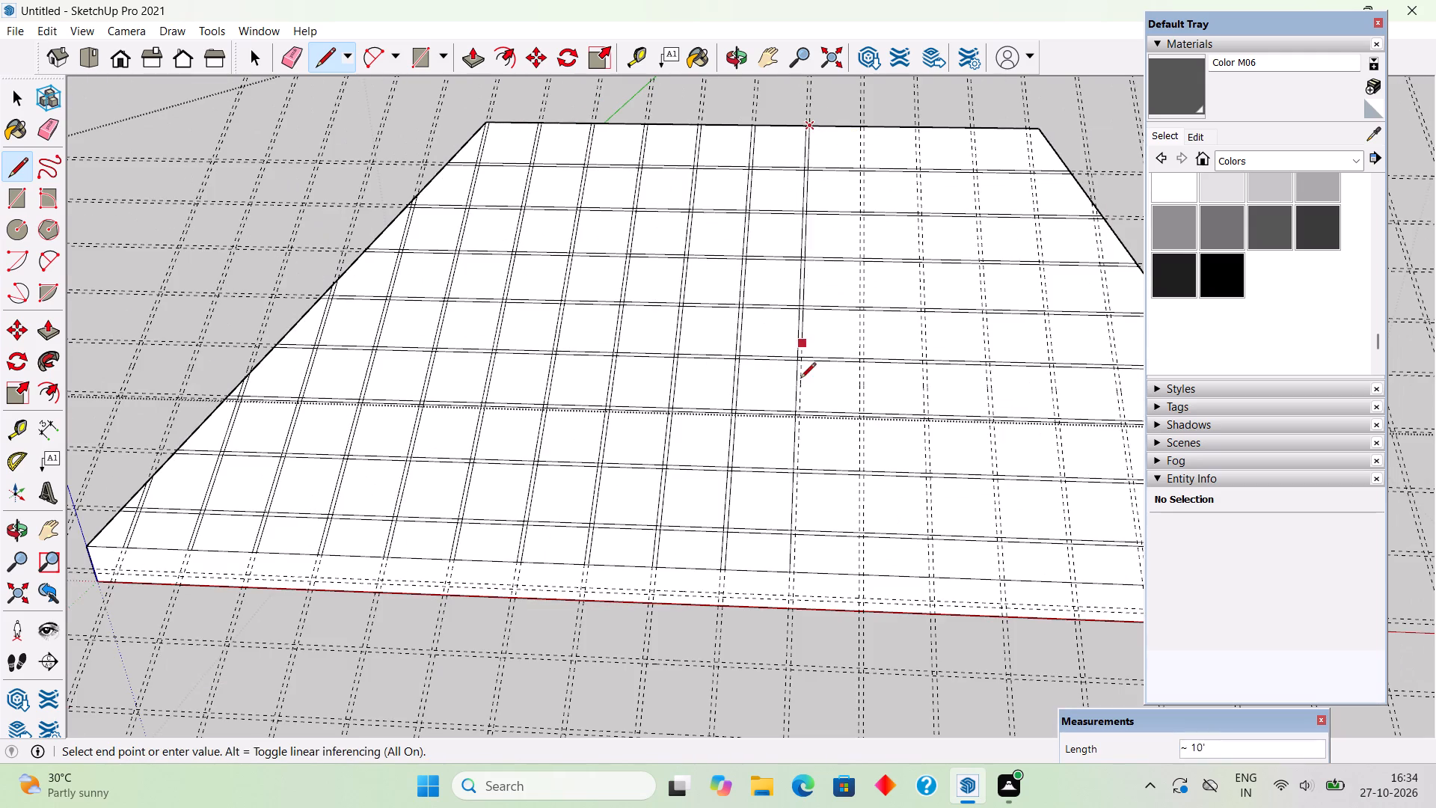
{"action": "scroll", "coordinate": [798, 591], "scroll_direction": "up", "scroll_amount": 11}
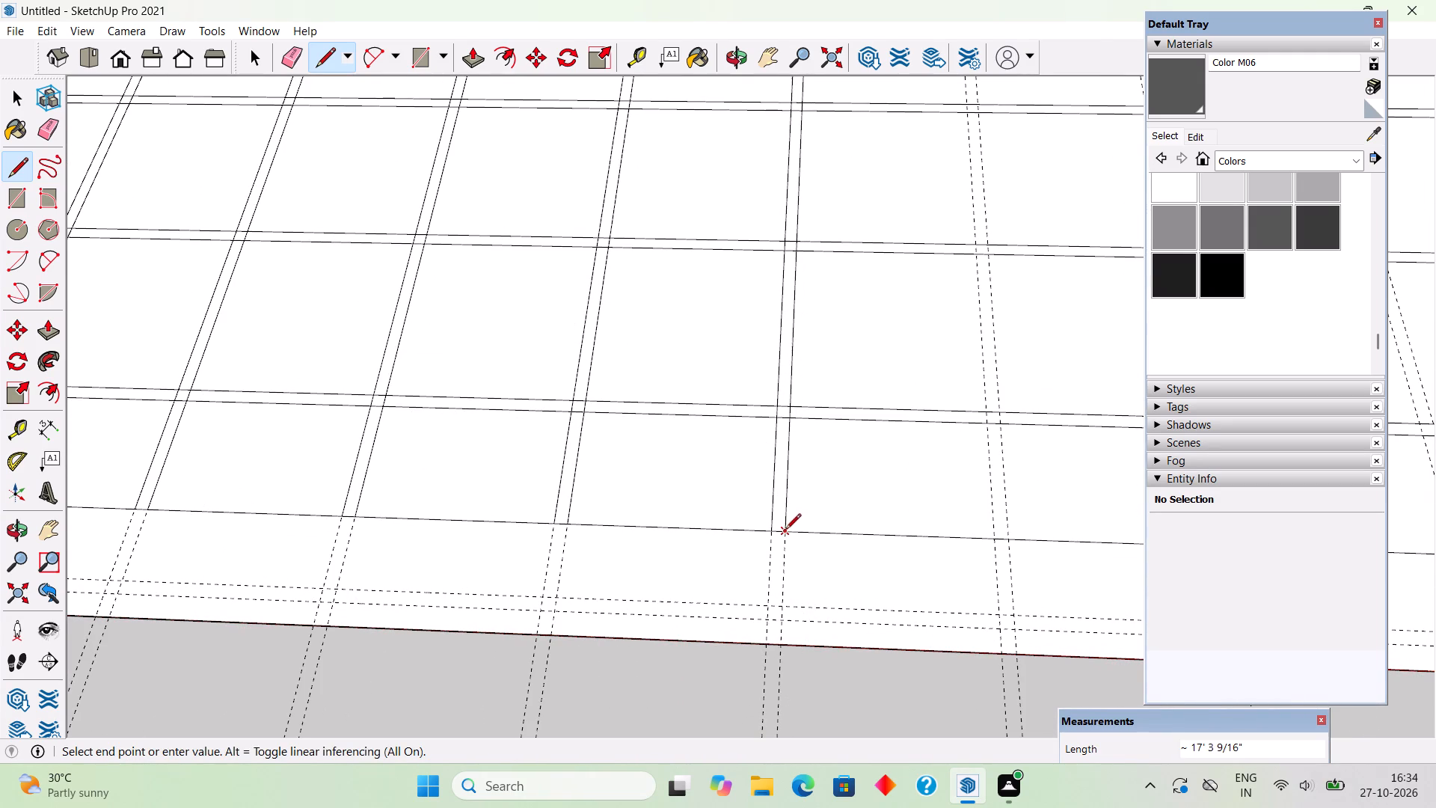
{"action": "left_click", "coordinate": [785, 533]}
Draw a line about 17' 4" long along the twelfth upslope pair's guide nearer the origin, from the eave to the ridge.
{"action": "left_click", "coordinate": [995, 534]}
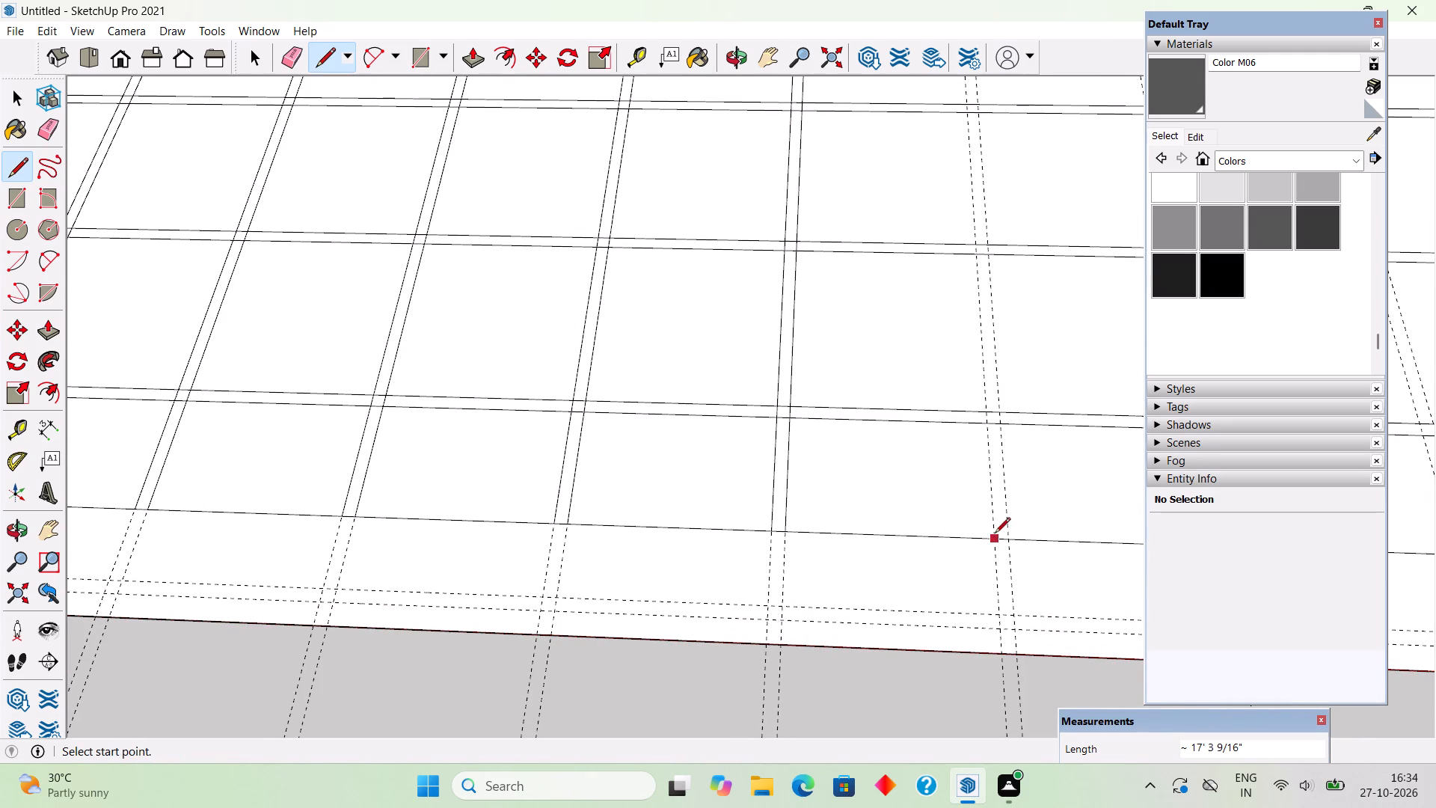
{"action": "scroll", "coordinate": [836, 548], "scroll_direction": "down", "scroll_amount": 11}
{"action": "scroll", "coordinate": [642, 604], "scroll_direction": "down", "scroll_amount": 5}
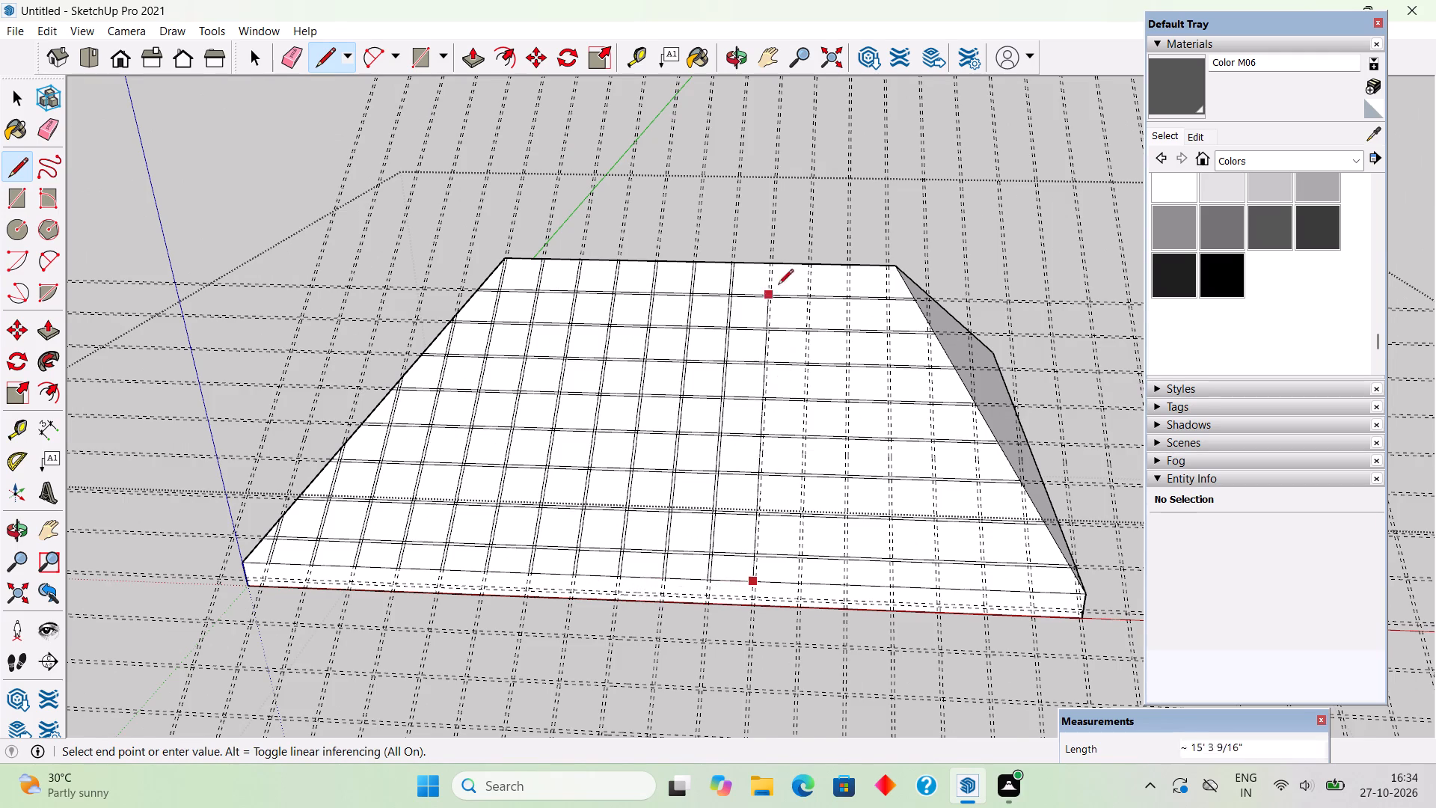
{"action": "scroll", "coordinate": [778, 290], "scroll_direction": "up", "scroll_amount": 10}
{"action": "left_click", "coordinate": [765, 245]}
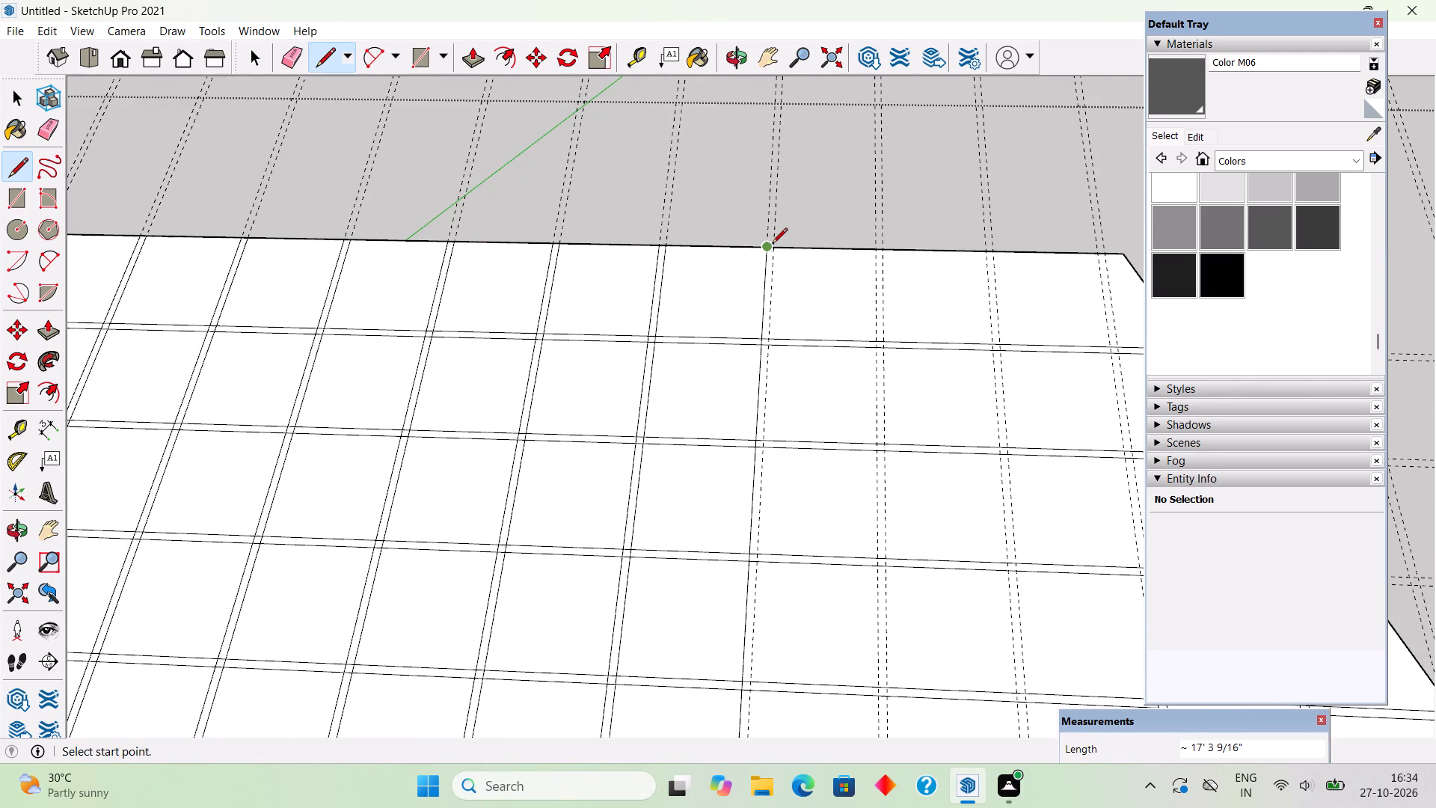
Draw a line about 17' 4" long along the twelfth upslope pair's guide farther from the origin, from the ridge to the eave.
{"action": "scroll", "coordinate": [776, 250], "scroll_direction": "up", "scroll_amount": 6}
{"action": "left_click", "coordinate": [773, 248]}
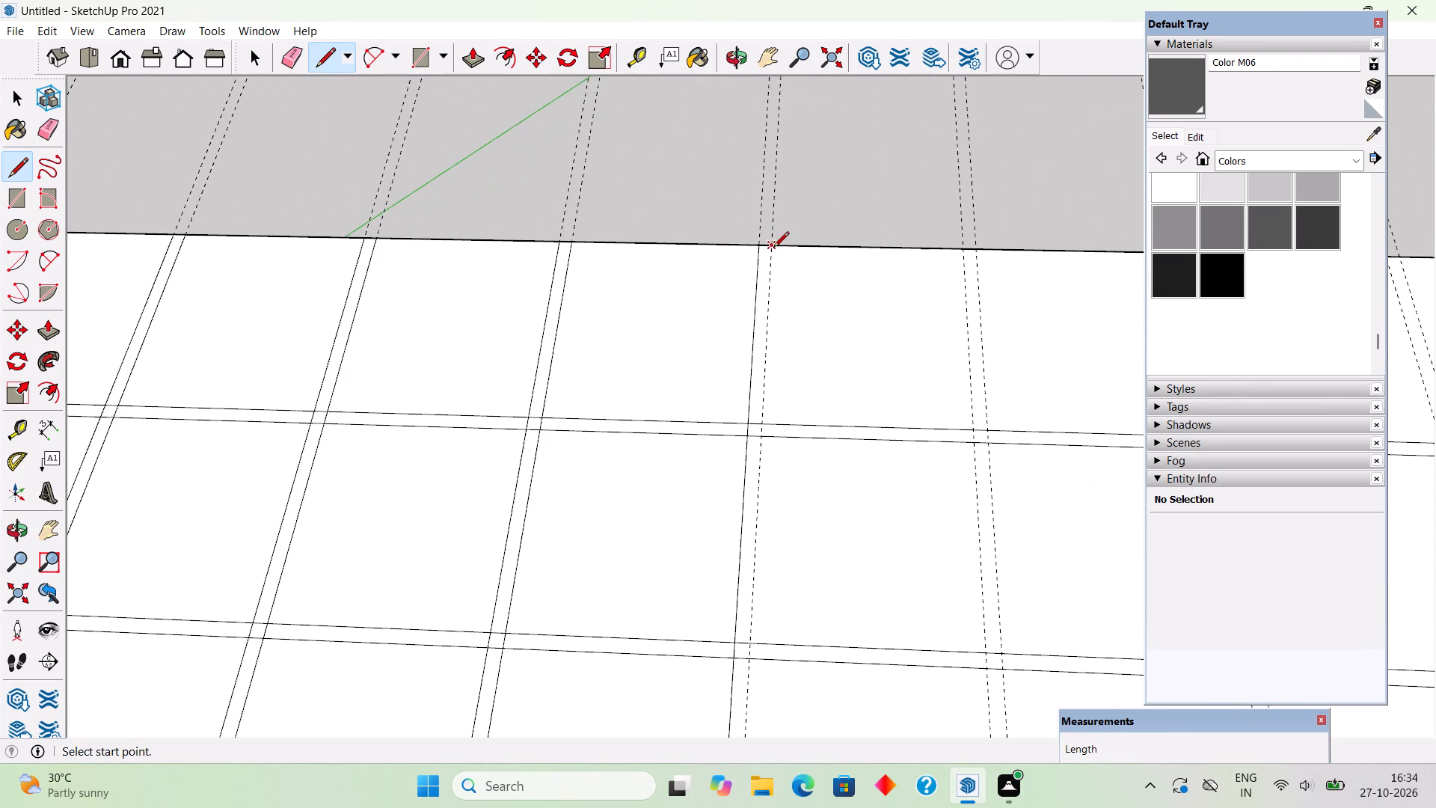
{"action": "scroll", "coordinate": [773, 248], "scroll_direction": "down", "scroll_amount": 16}
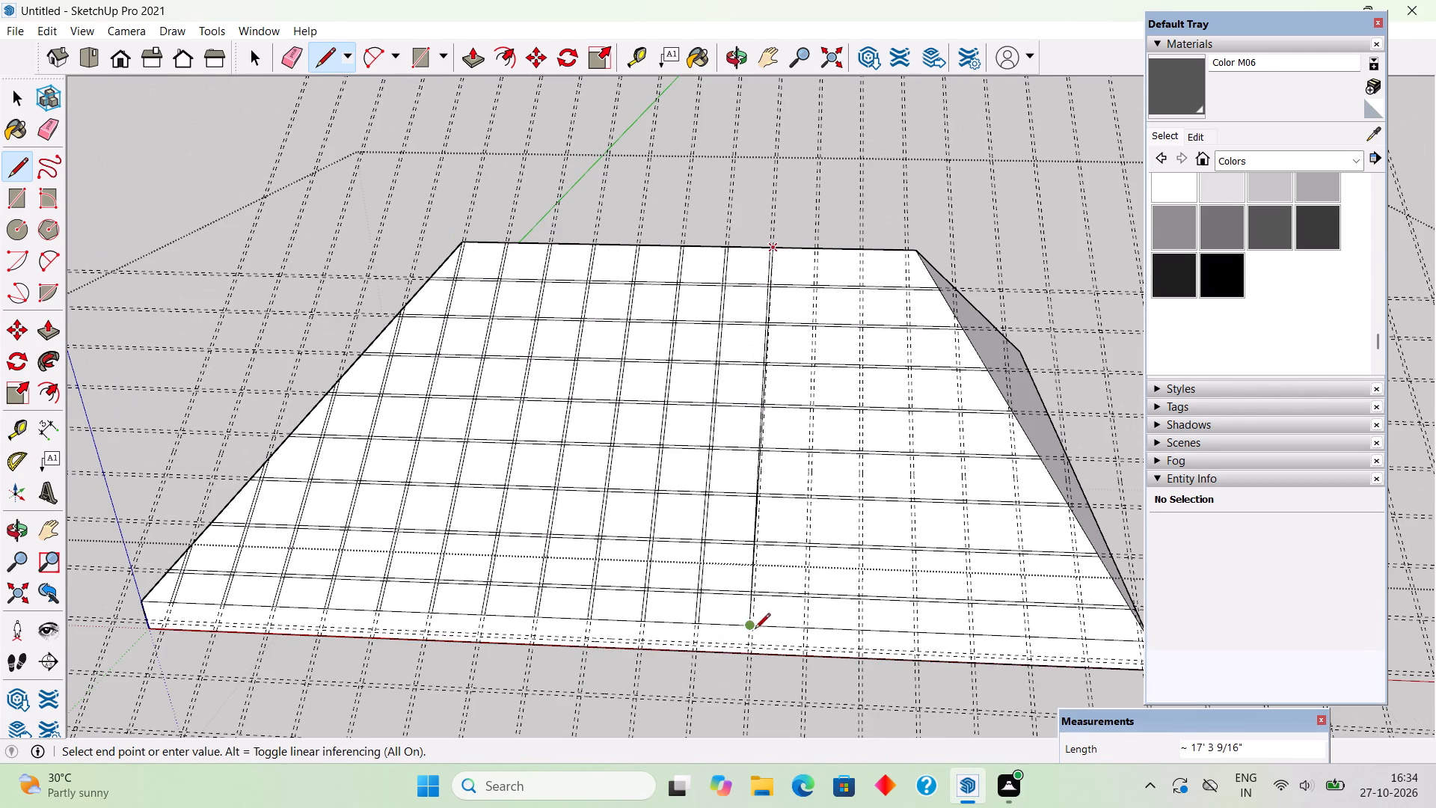
{"action": "scroll", "coordinate": [755, 634], "scroll_direction": "up", "scroll_amount": 10}
{"action": "left_click", "coordinate": [752, 618]}
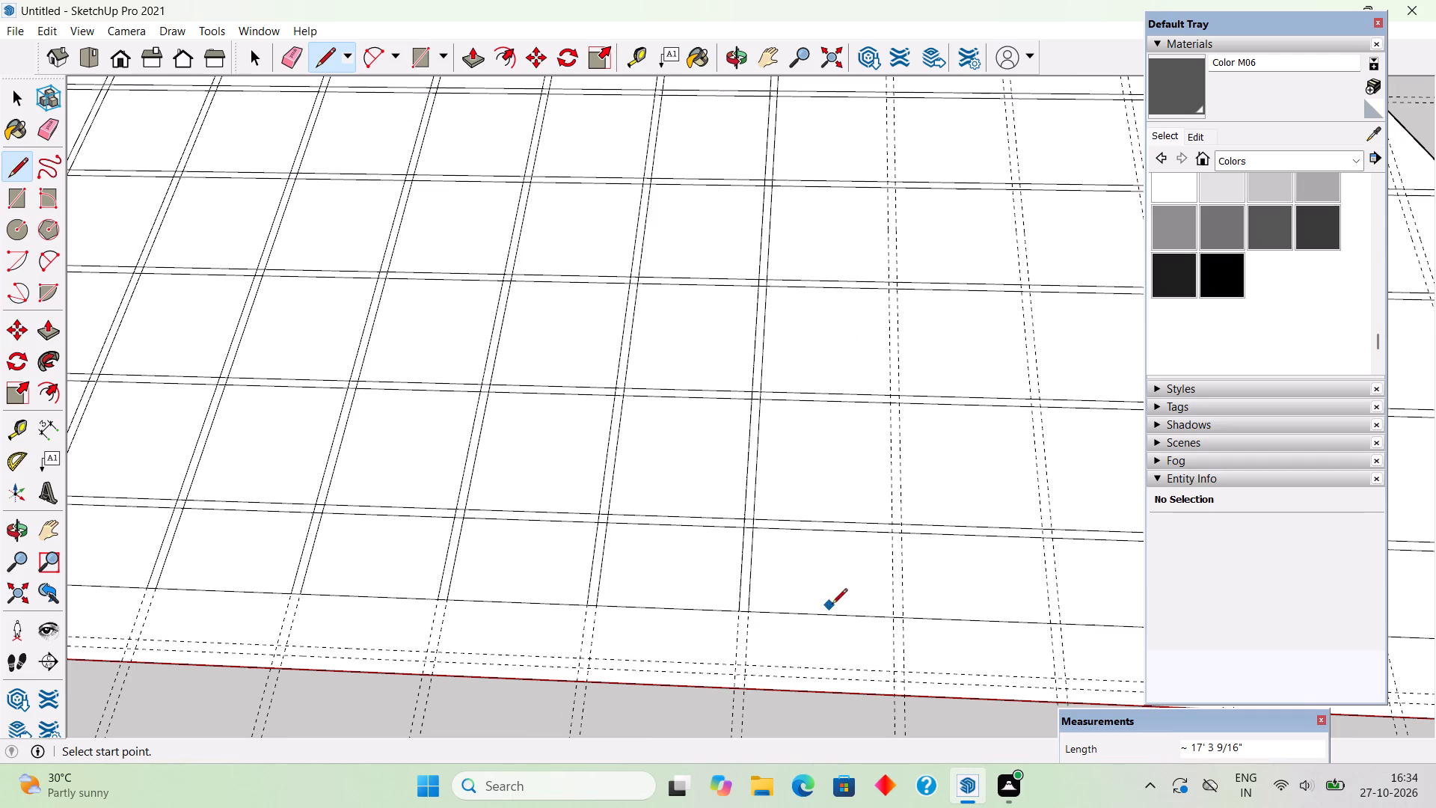
Draw a line about 17' 4" long along the thirteenth upslope pair's guide nearer the origin, from the eave to the ridge.
{"action": "left_click", "coordinate": [896, 616]}
{"action": "scroll", "coordinate": [865, 612], "scroll_direction": "down", "scroll_amount": 5}
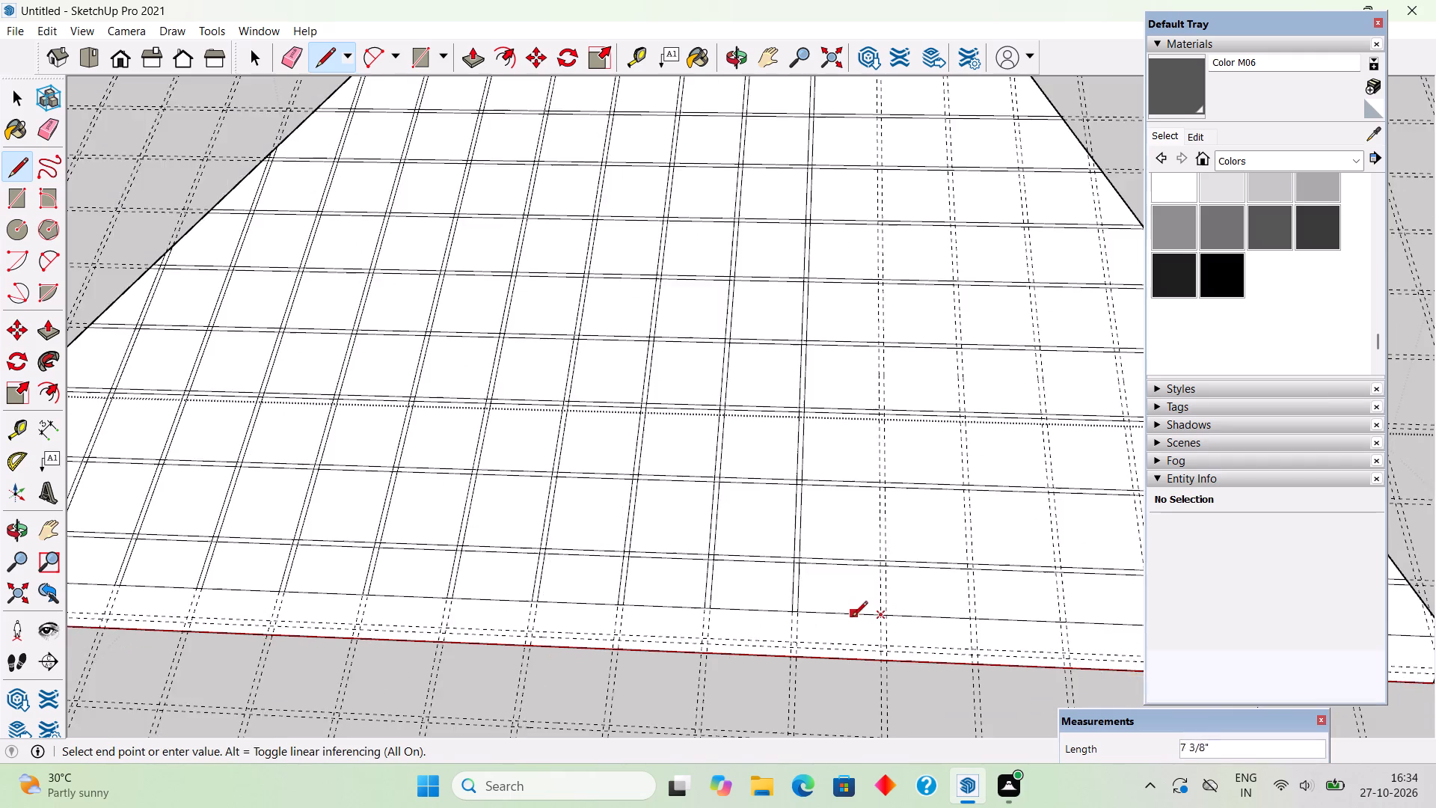
{"action": "scroll", "coordinate": [852, 618], "scroll_direction": "down", "scroll_amount": 6}
{"action": "scroll", "coordinate": [858, 231], "scroll_direction": "up", "scroll_amount": 8}
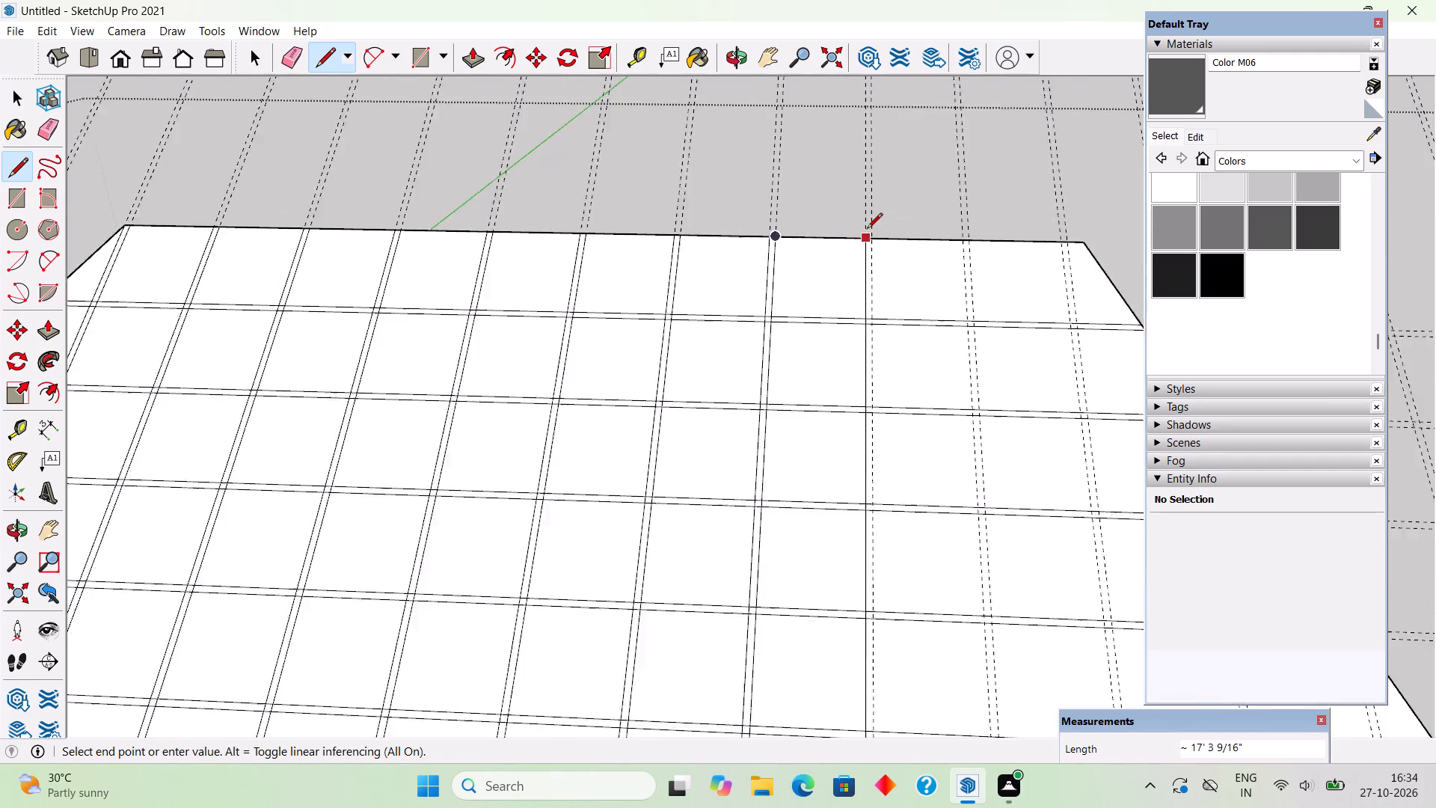
{"action": "scroll", "coordinate": [867, 230], "scroll_direction": "up", "scroll_amount": 9}
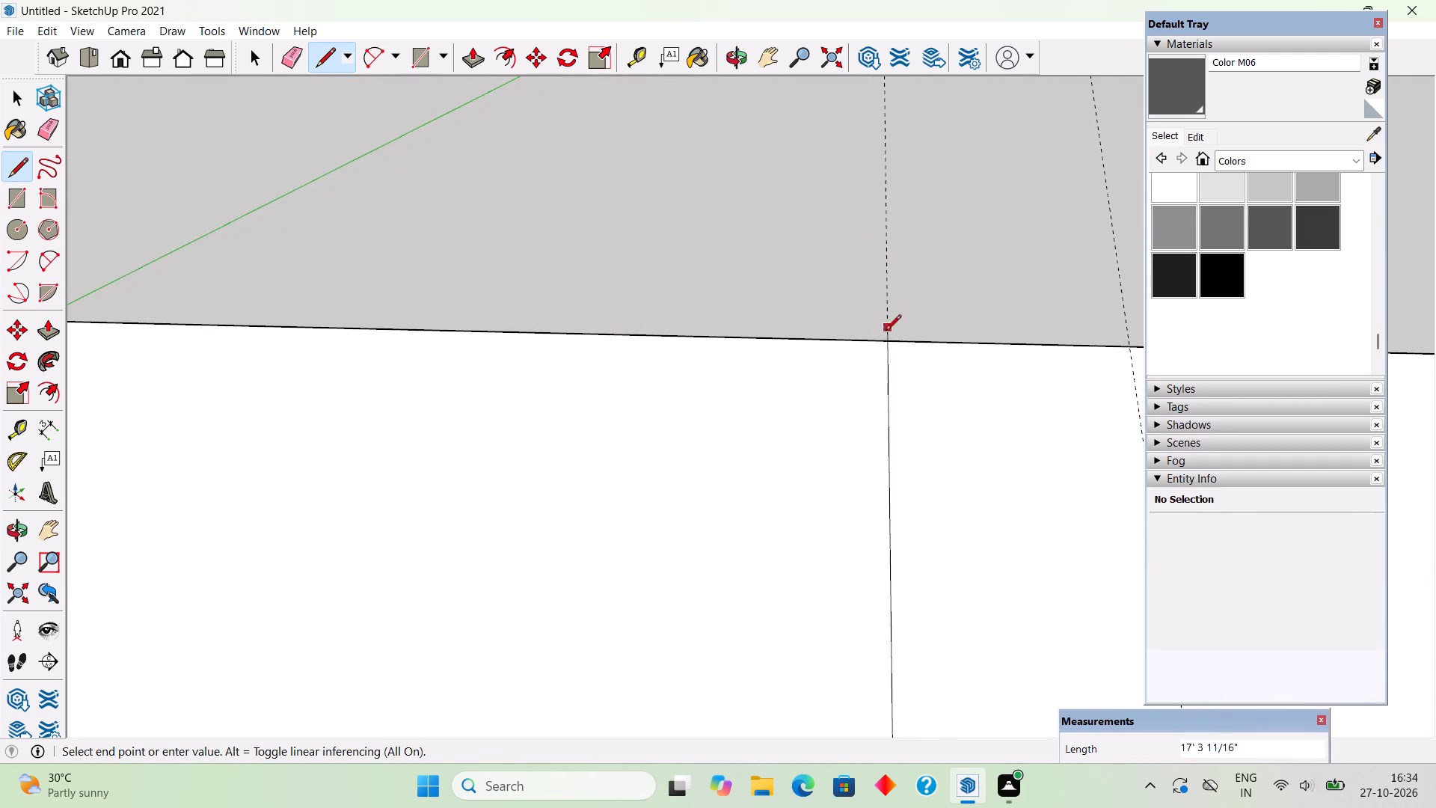
{"action": "left_click", "coordinate": [886, 343]}
Draw a line about 17' 4" long along the thirteenth upslope pair's guide farther from the origin, from the ridge to the eave.
{"action": "scroll", "coordinate": [745, 346], "scroll_direction": "down", "scroll_amount": 5}
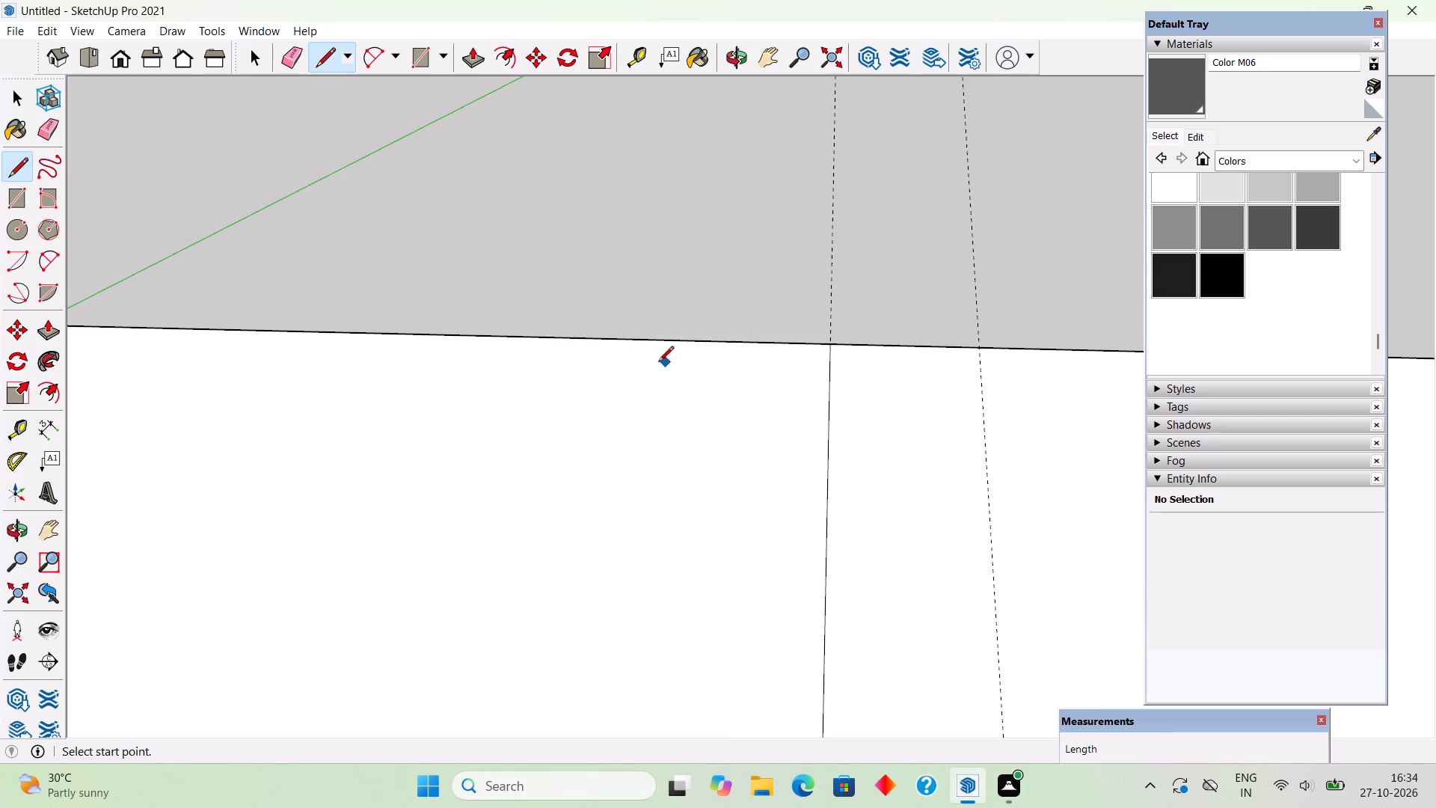
{"action": "scroll", "coordinate": [658, 363], "scroll_direction": "down", "scroll_amount": 5}
{"action": "left_click", "coordinate": [823, 349]}
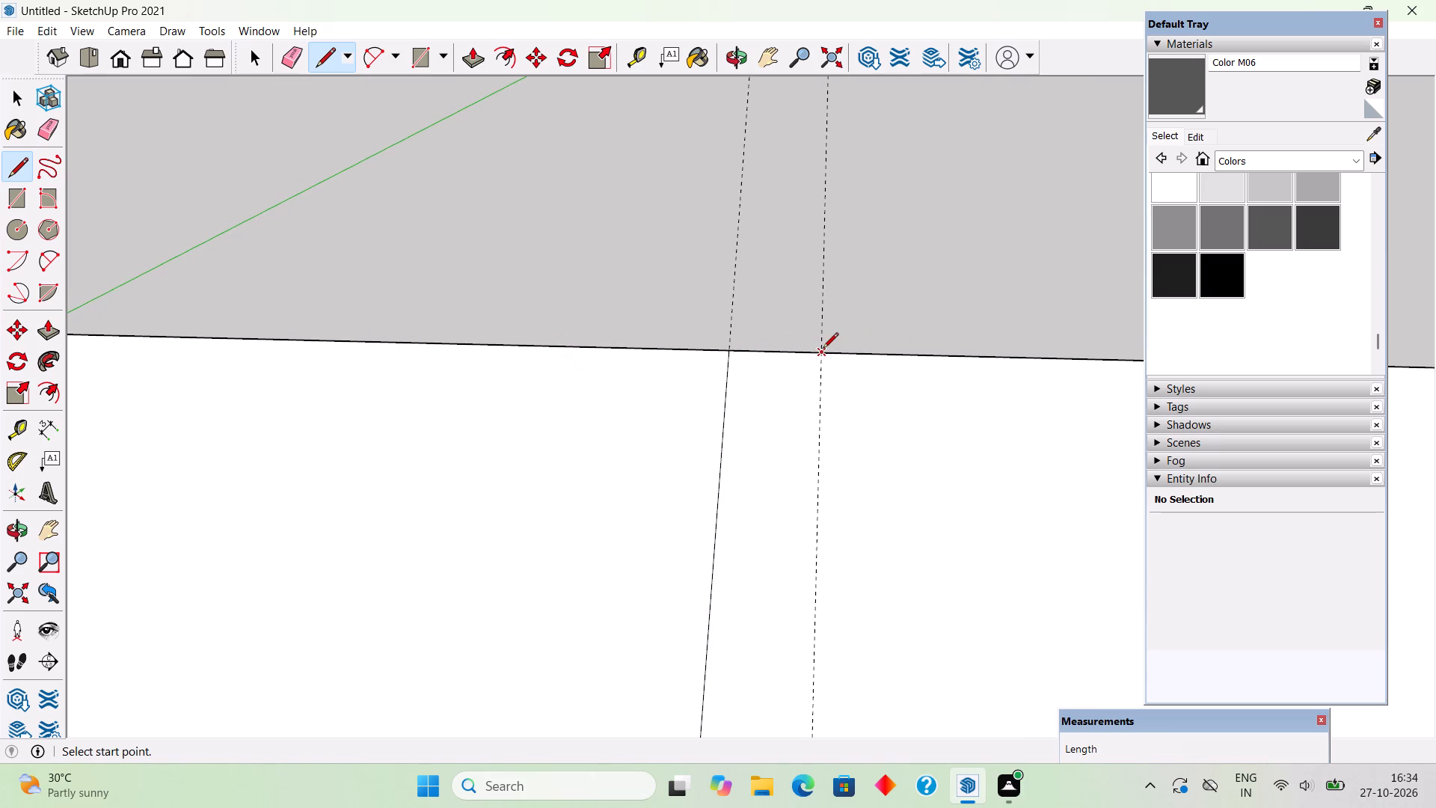
{"action": "scroll", "coordinate": [818, 303], "scroll_direction": "down", "scroll_amount": 18}
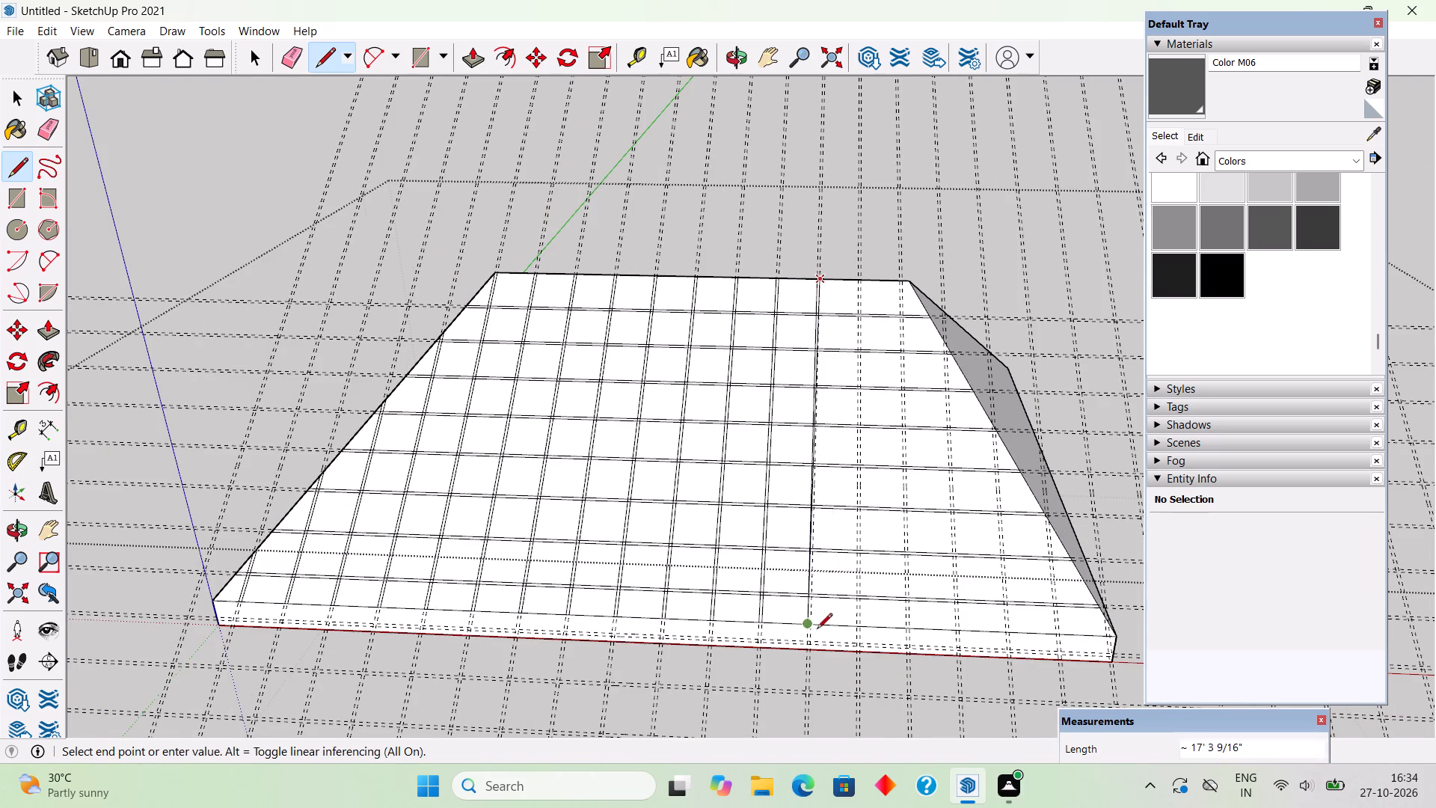
{"action": "scroll", "coordinate": [816, 632], "scroll_direction": "up", "scroll_amount": 15}
{"action": "left_click", "coordinate": [810, 608]}
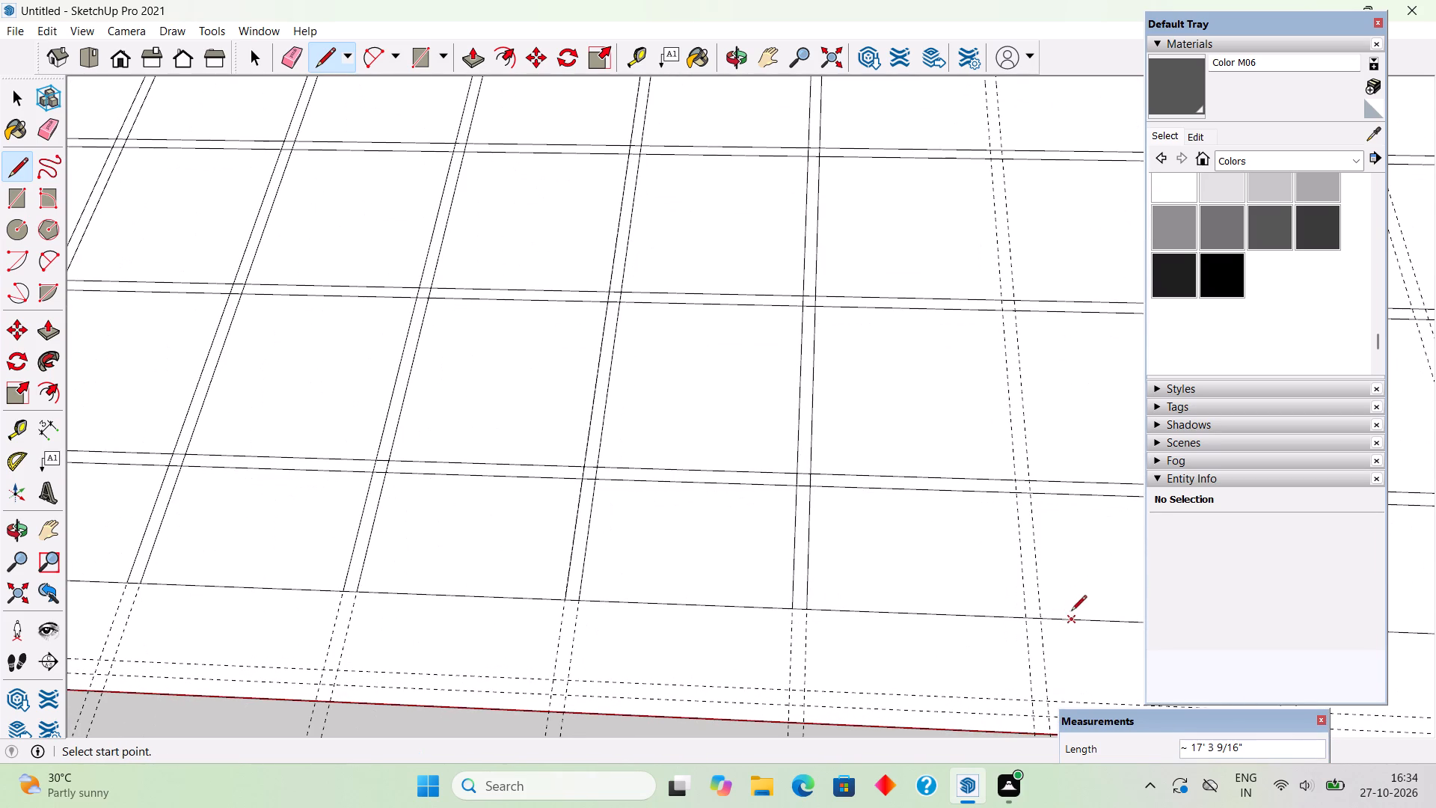
Draw a line about 17' 4" long along the fourteenth upslope pair's guide nearer the origin, from the eave to the ridge.
{"action": "left_click", "coordinate": [1031, 618]}
{"action": "scroll", "coordinate": [1021, 613], "scroll_direction": "down", "scroll_amount": 3}
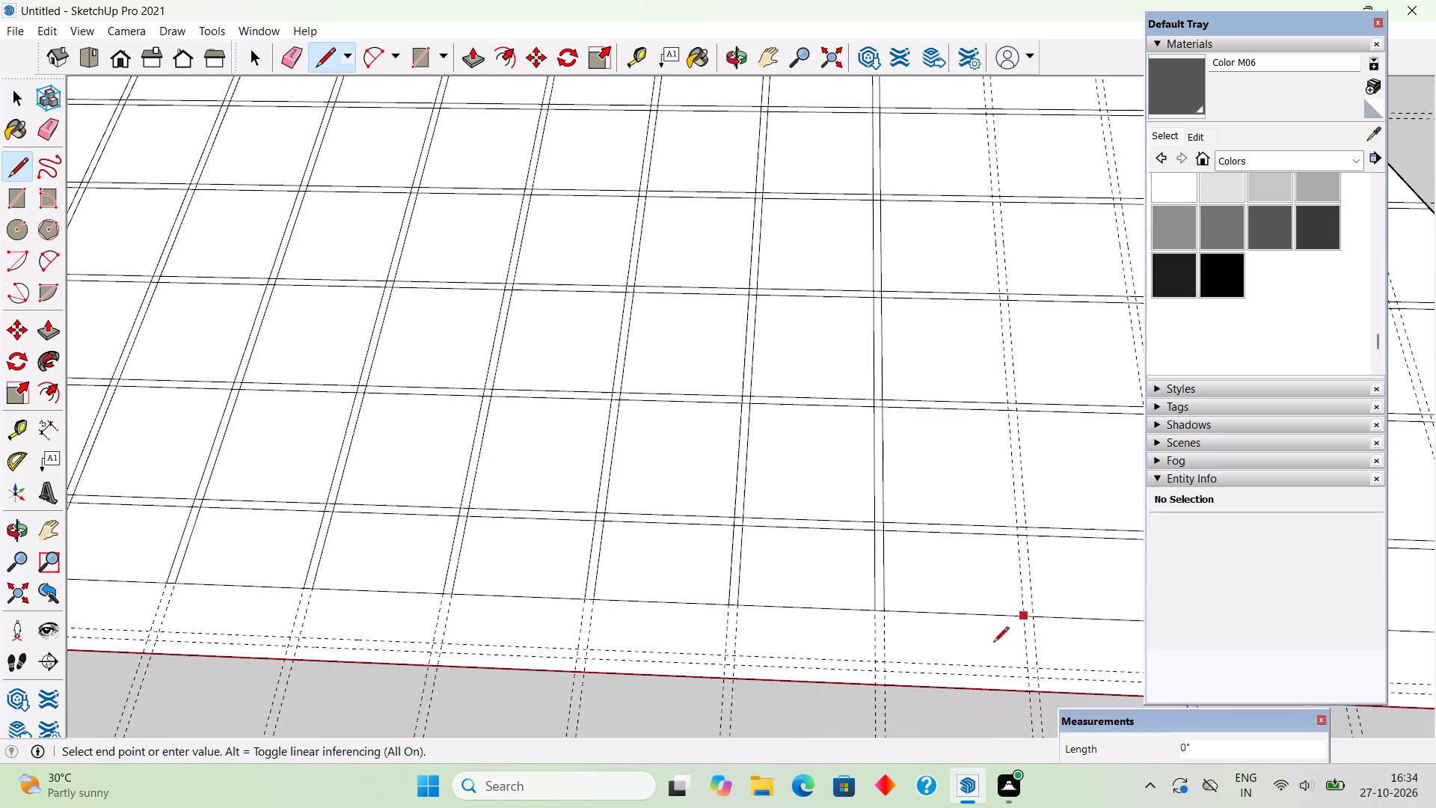
{"action": "scroll", "coordinate": [993, 643], "scroll_direction": "down", "scroll_amount": 13}
{"action": "scroll", "coordinate": [880, 215], "scroll_direction": "up", "scroll_amount": 9}
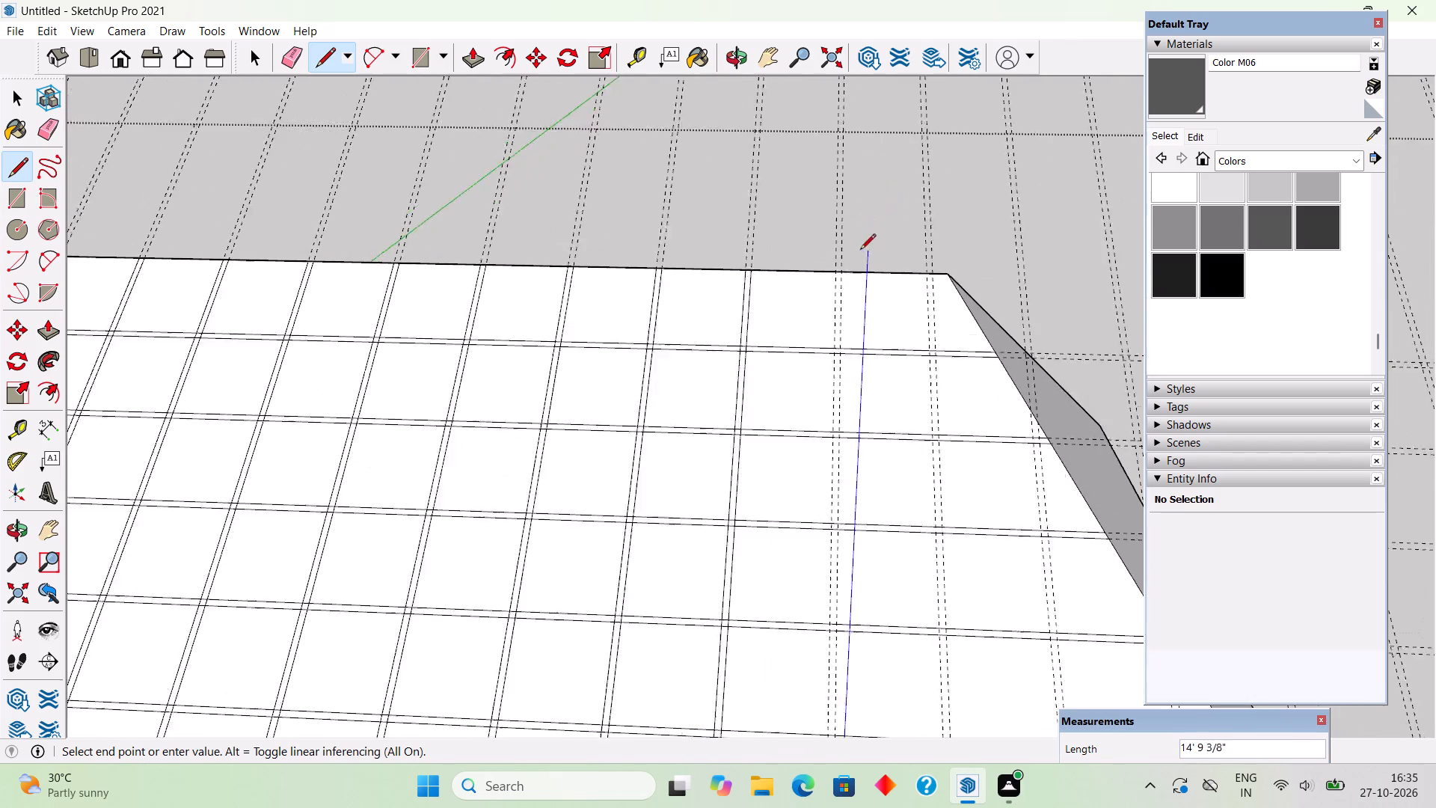
{"action": "scroll", "coordinate": [860, 251], "scroll_direction": "up", "scroll_amount": 5}
{"action": "left_click", "coordinate": [832, 275]}
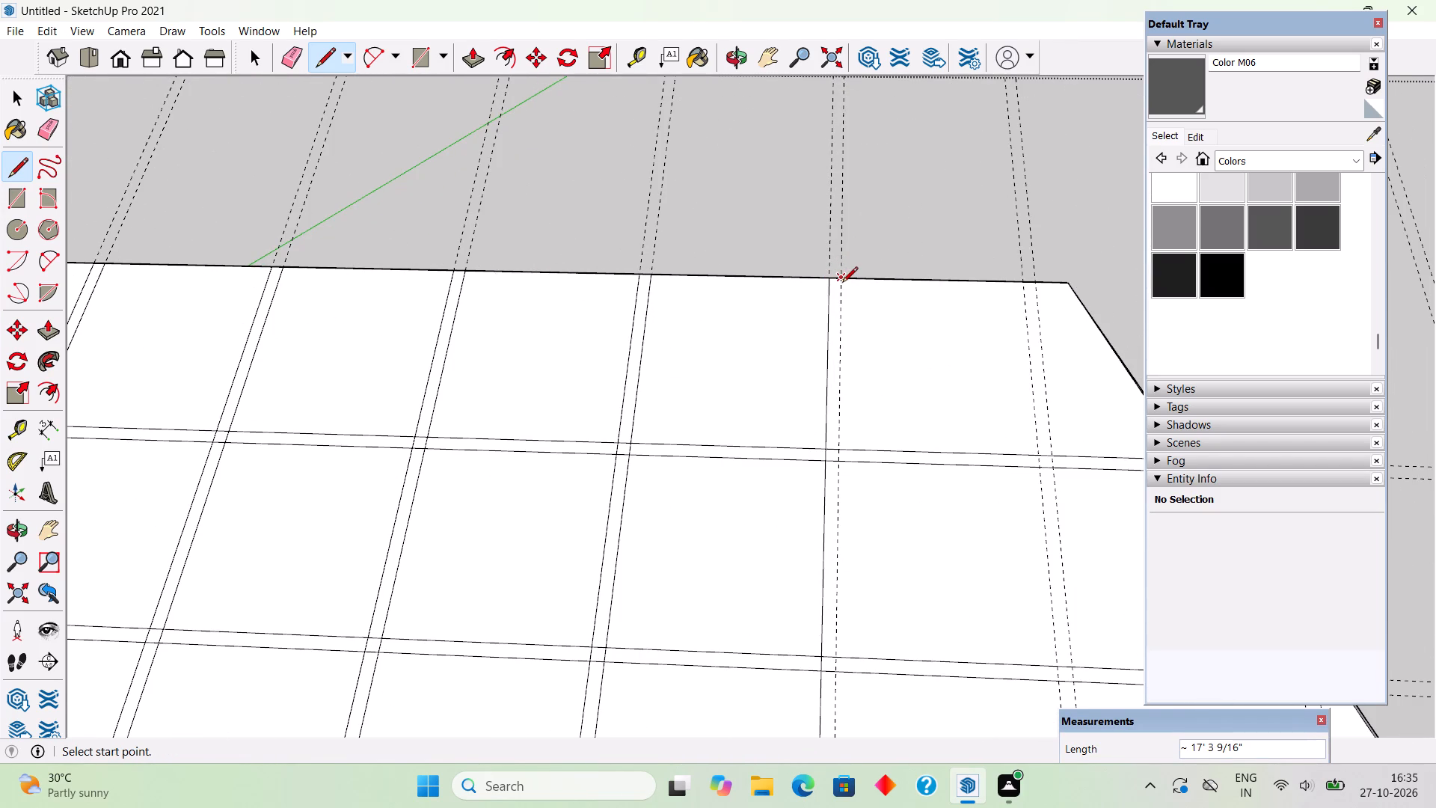
Draw a line about 17' 4" long along the fourteenth upslope pair's guide farther from the origin, from the ridge to the eave.
{"action": "left_click", "coordinate": [842, 284]}
{"action": "scroll", "coordinate": [841, 282], "scroll_direction": "down", "scroll_amount": 18}
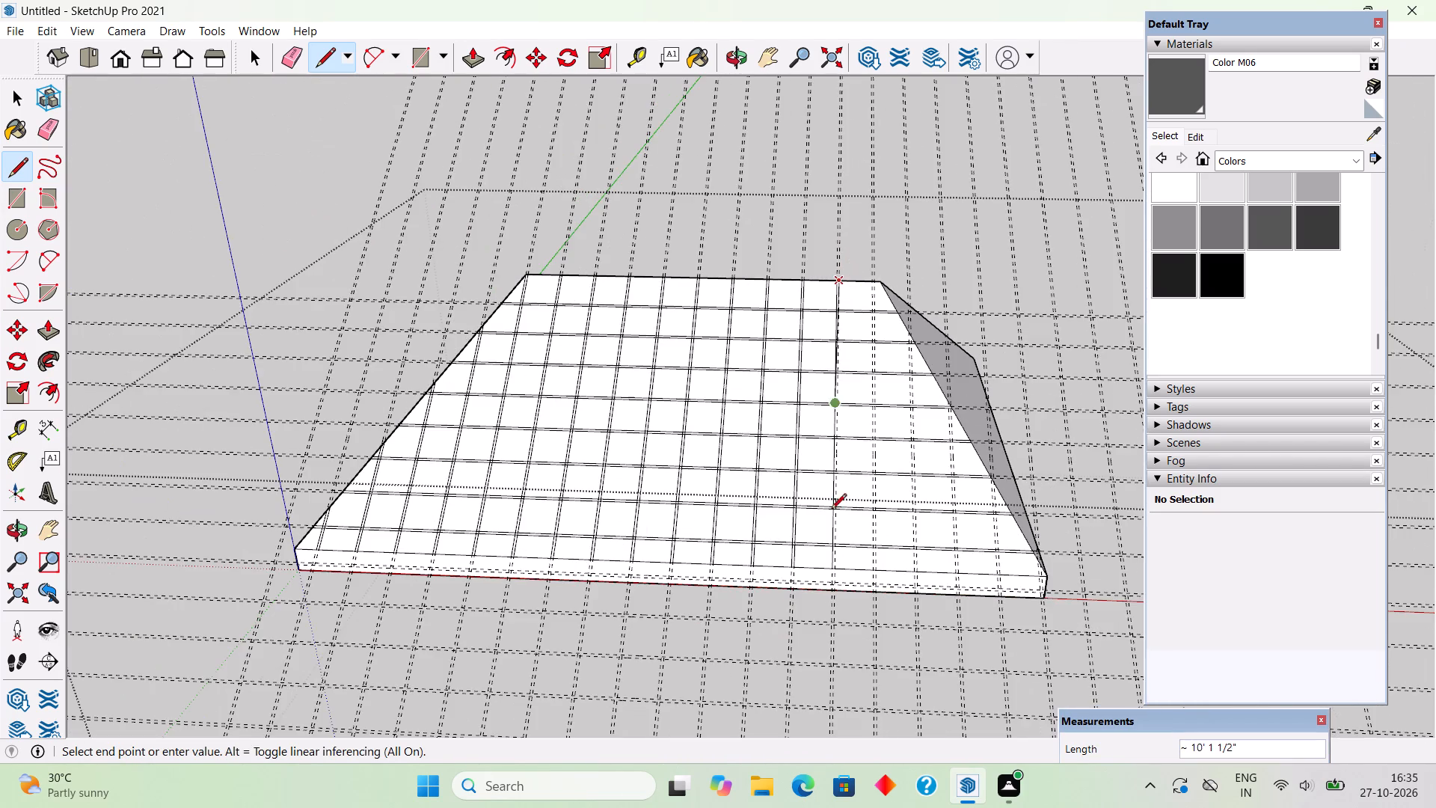
{"action": "scroll", "coordinate": [836, 566], "scroll_direction": "up", "scroll_amount": 16}
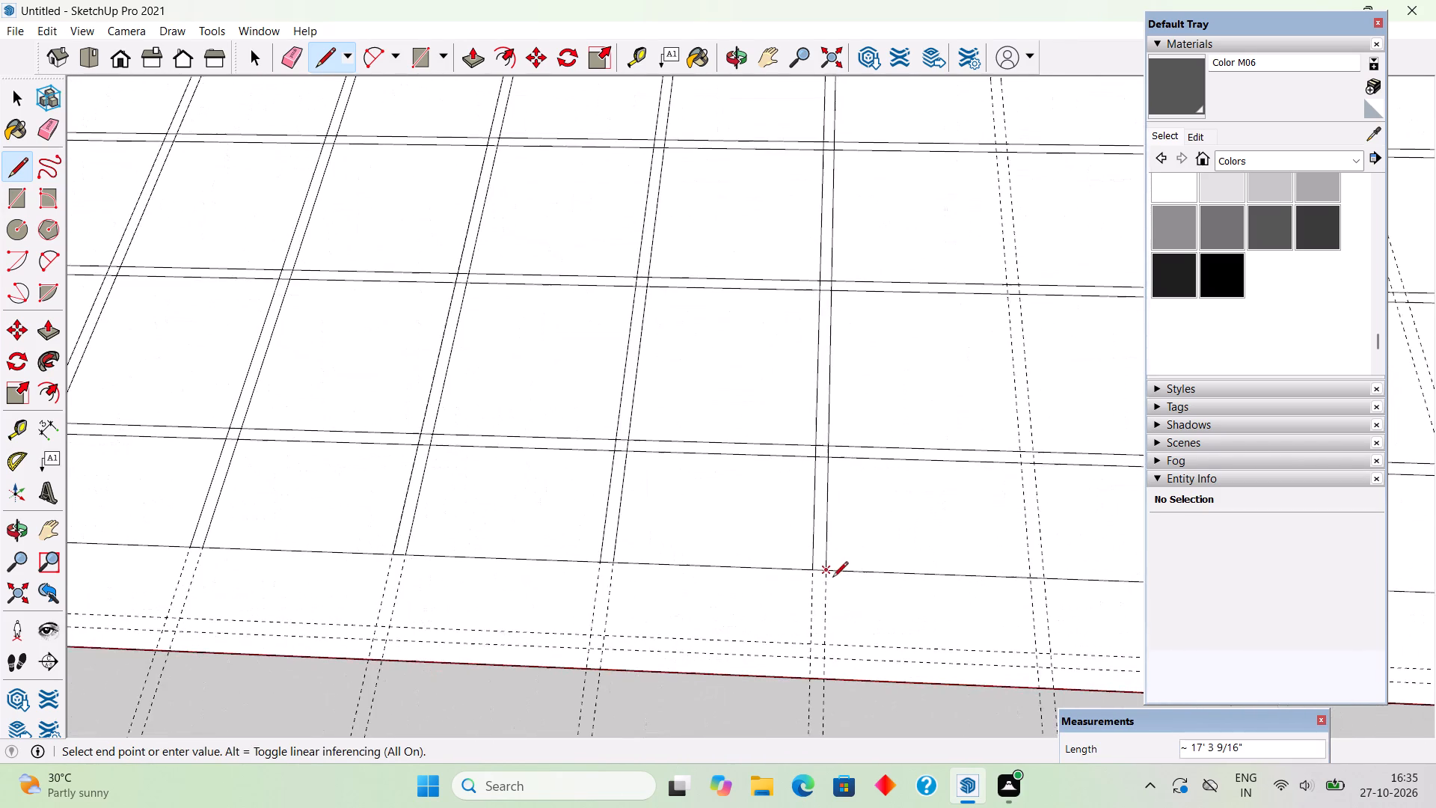
{"action": "left_click", "coordinate": [832, 578]}
Draw a line about 17' 4" long along the fifteenth upslope pair's guide nearer the origin, from the eave to the ridge.
{"action": "left_click", "coordinate": [1029, 573]}
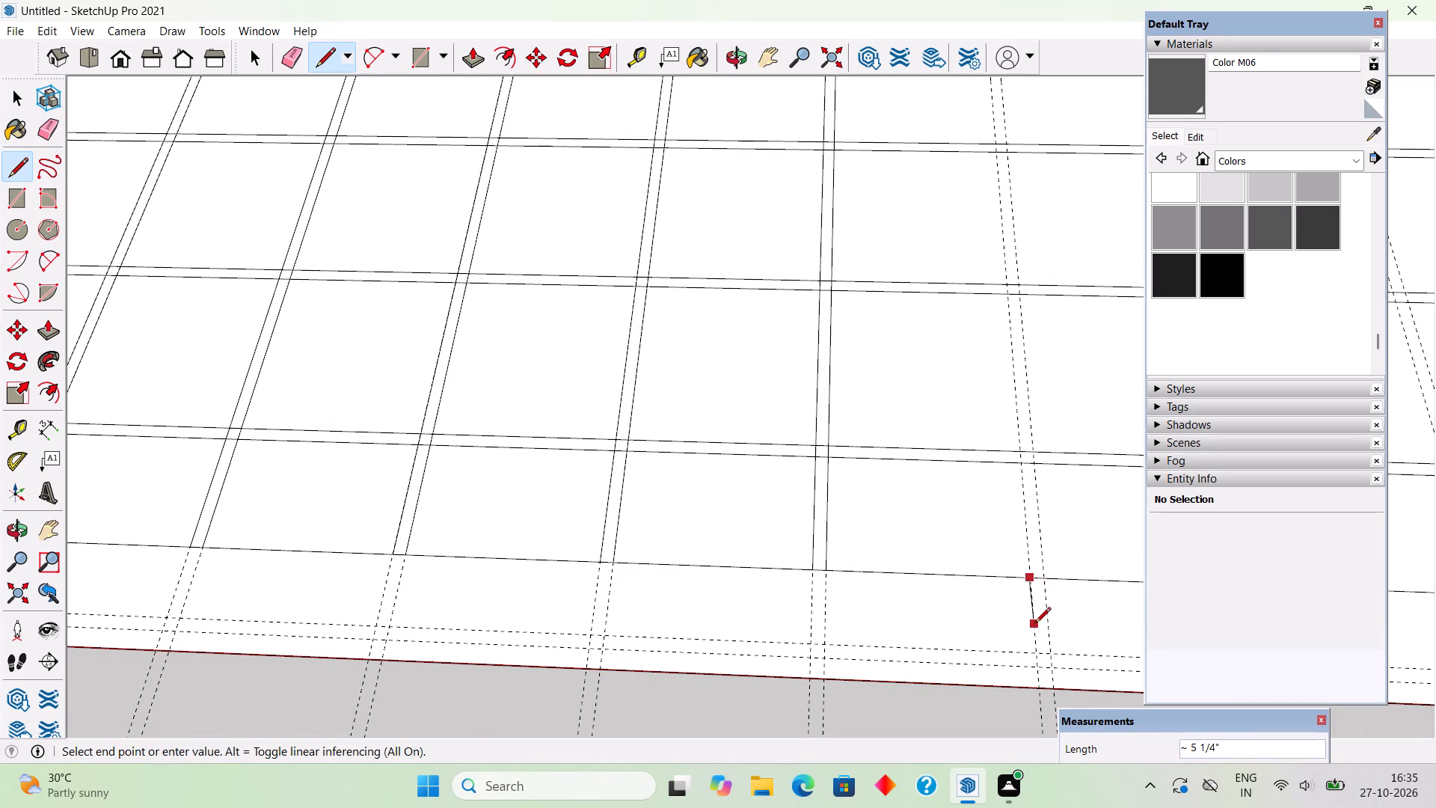
{"action": "key", "text": "l"}
{"action": "scroll", "coordinate": [1031, 584], "scroll_direction": "up", "scroll_amount": 5}
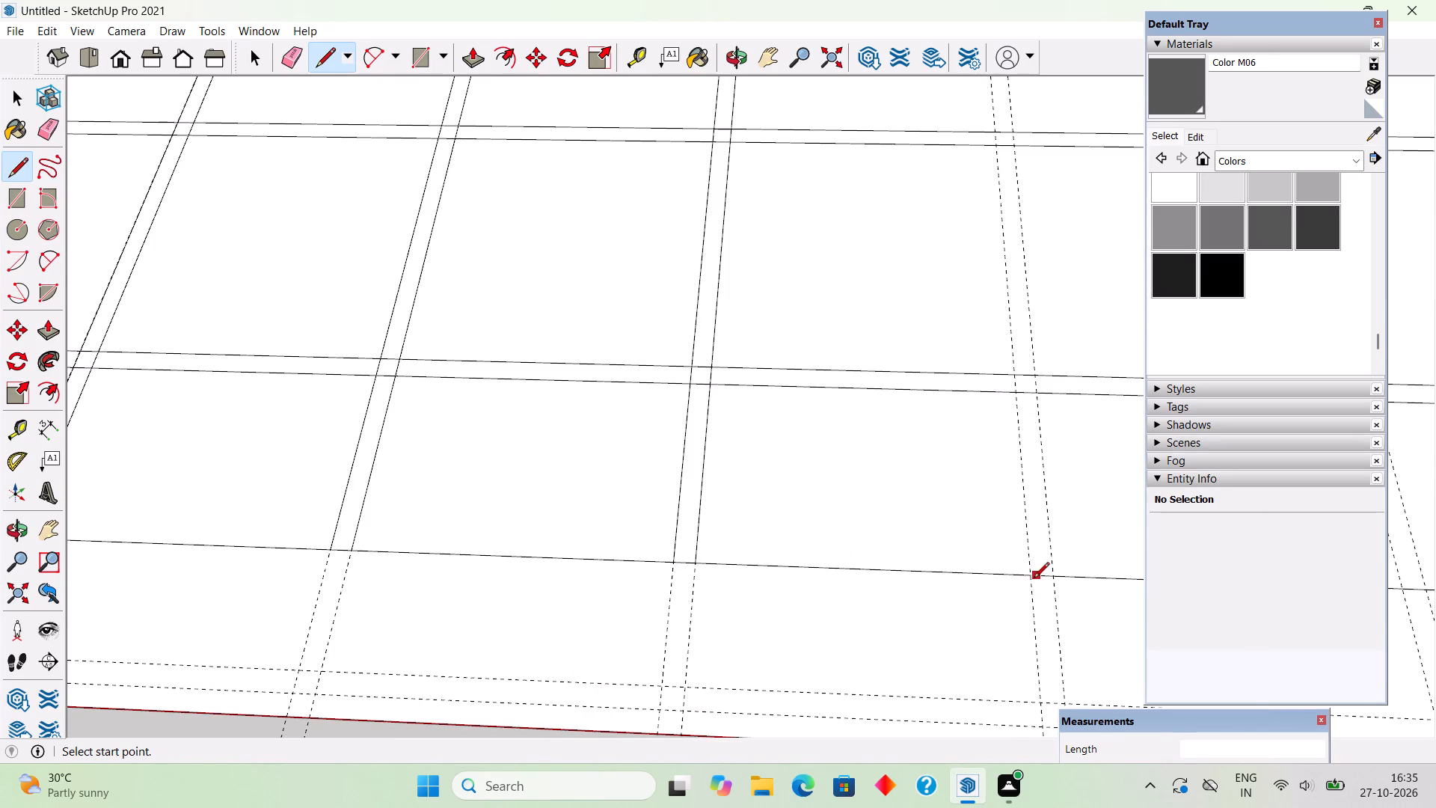
{"action": "left_click", "coordinate": [1034, 579]}
{"action": "scroll", "coordinate": [1019, 497], "scroll_direction": "down", "scroll_amount": 20}
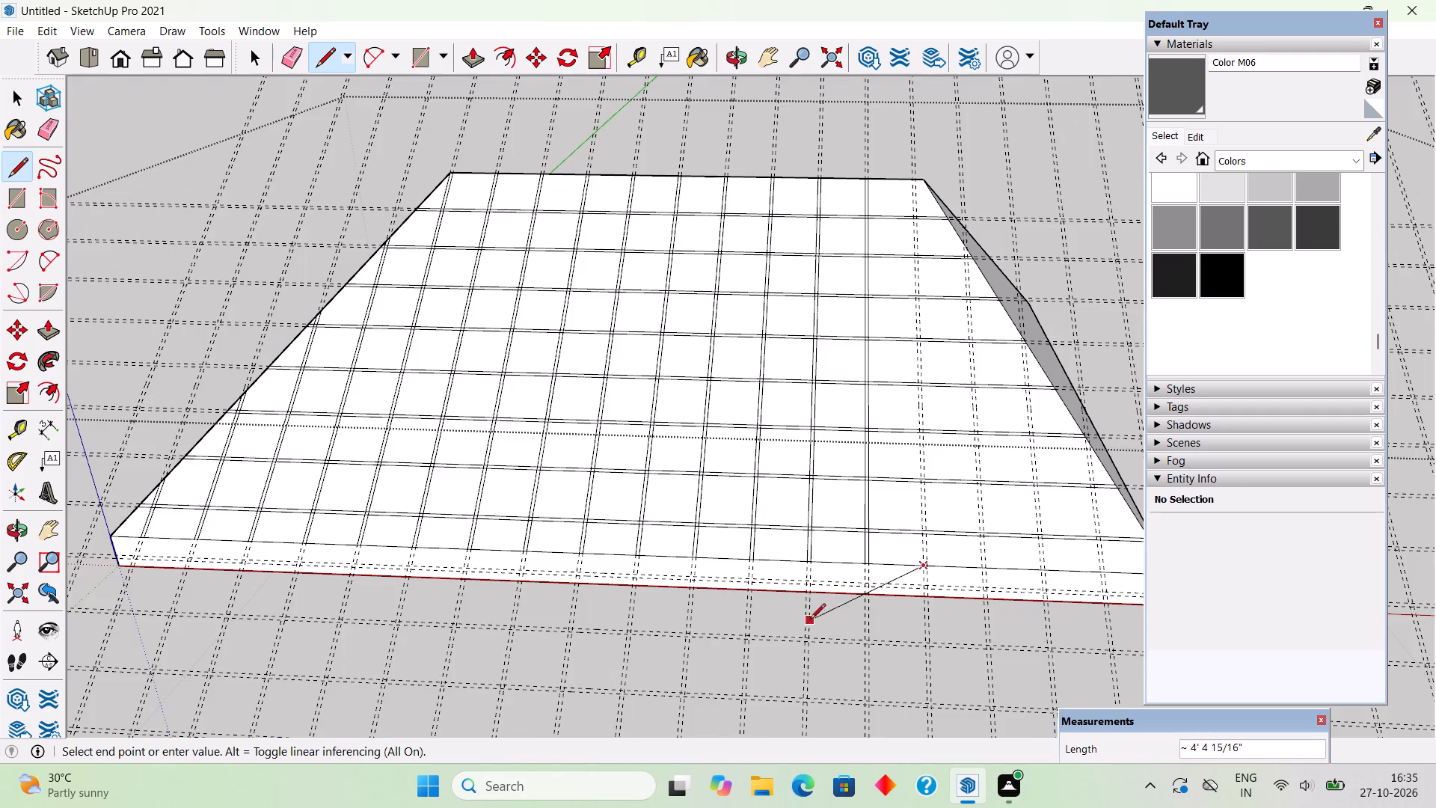
{"action": "scroll", "coordinate": [810, 620], "scroll_direction": "down", "scroll_amount": 4}
{"action": "scroll", "coordinate": [878, 366], "scroll_direction": "up", "scroll_amount": 14}
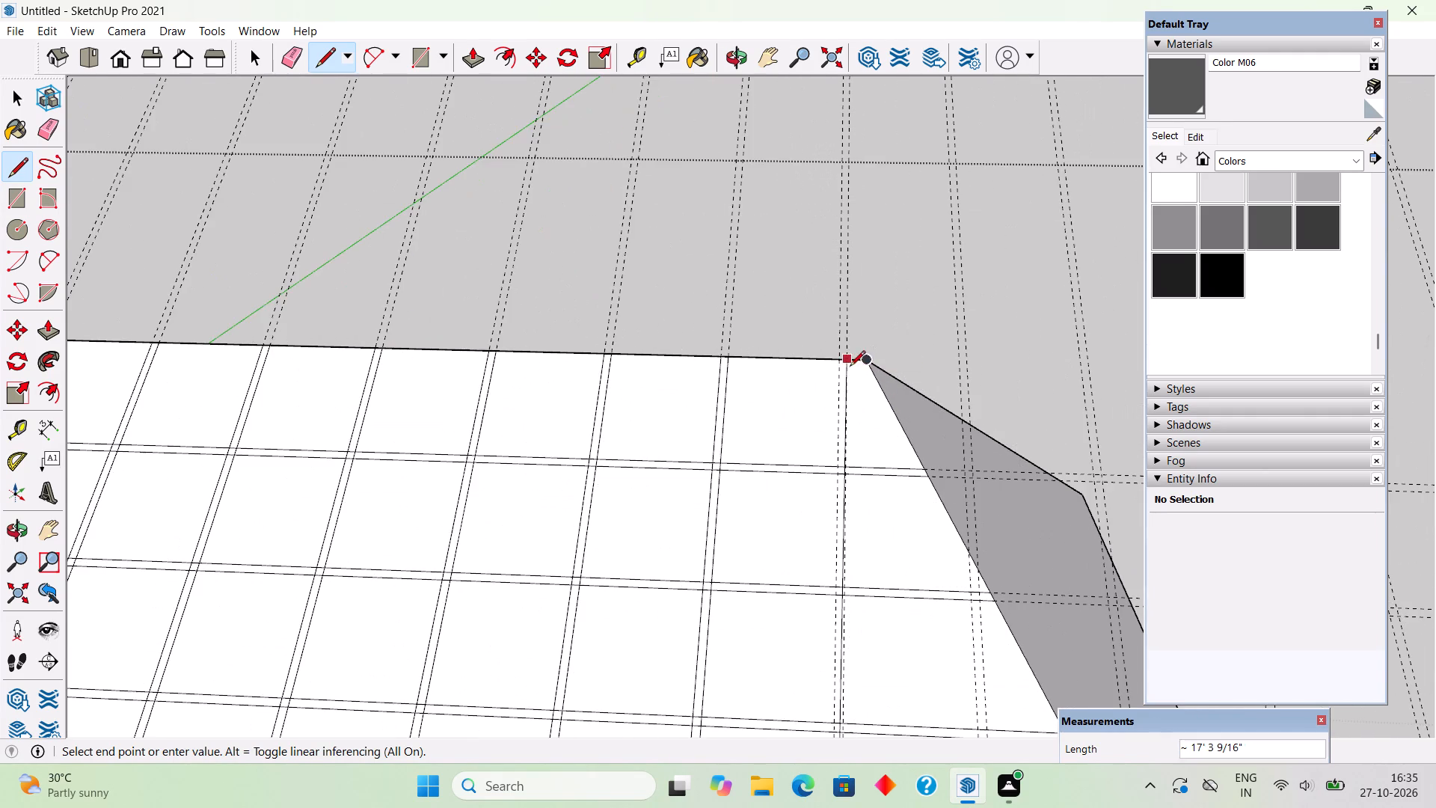
{"action": "scroll", "coordinate": [849, 367], "scroll_direction": "up", "scroll_amount": 3}
{"action": "left_click", "coordinate": [834, 357]}
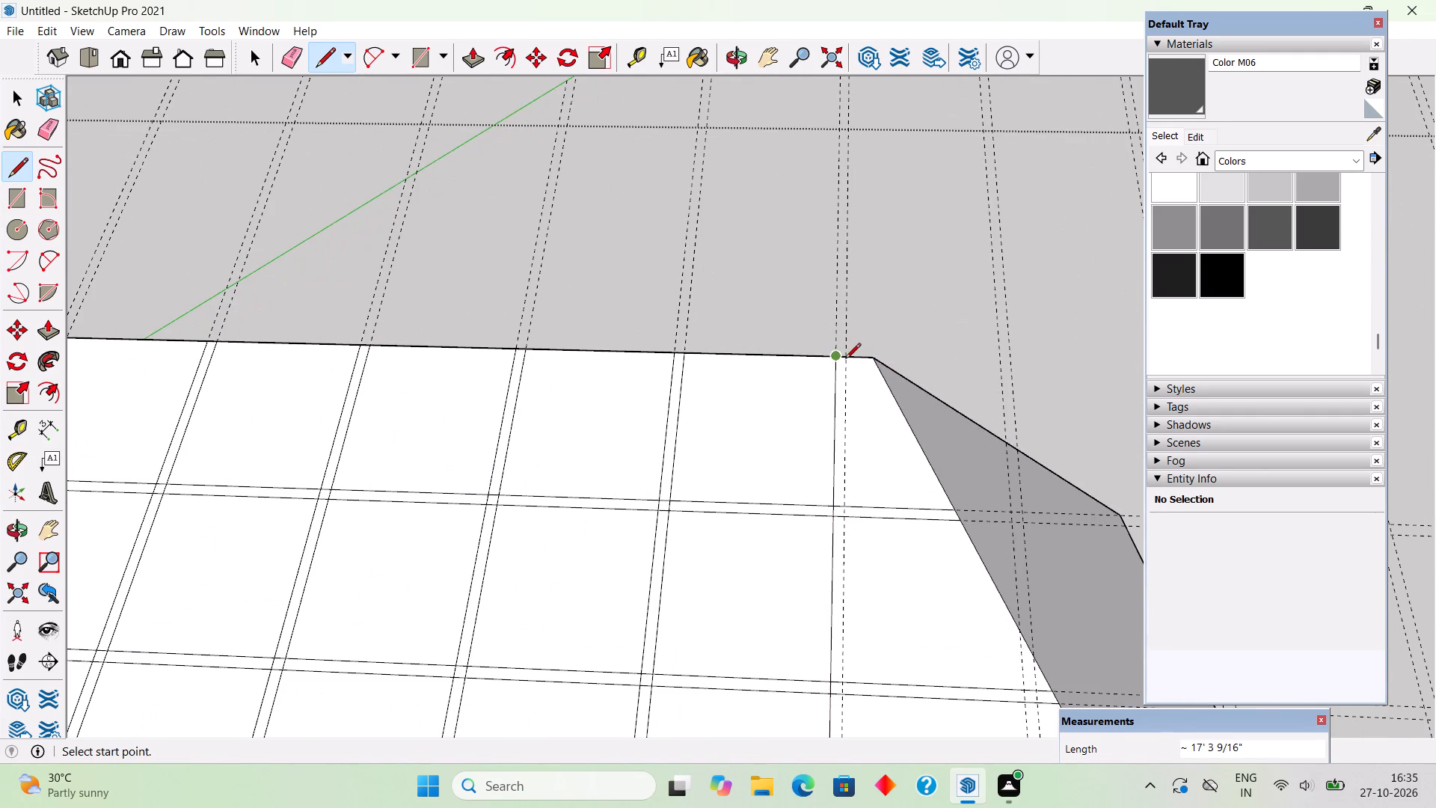
Draw a line about 17' 4" long along the fifteenth upslope pair's guide farther from the origin, from the ridge to the eave.
{"action": "left_click", "coordinate": [847, 360]}
{"action": "scroll", "coordinate": [847, 360], "scroll_direction": "down", "scroll_amount": 3}
{"action": "scroll", "coordinate": [847, 360], "scroll_direction": "up", "scroll_amount": 1}
{"action": "scroll", "coordinate": [847, 360], "scroll_direction": "down", "scroll_amount": 14}
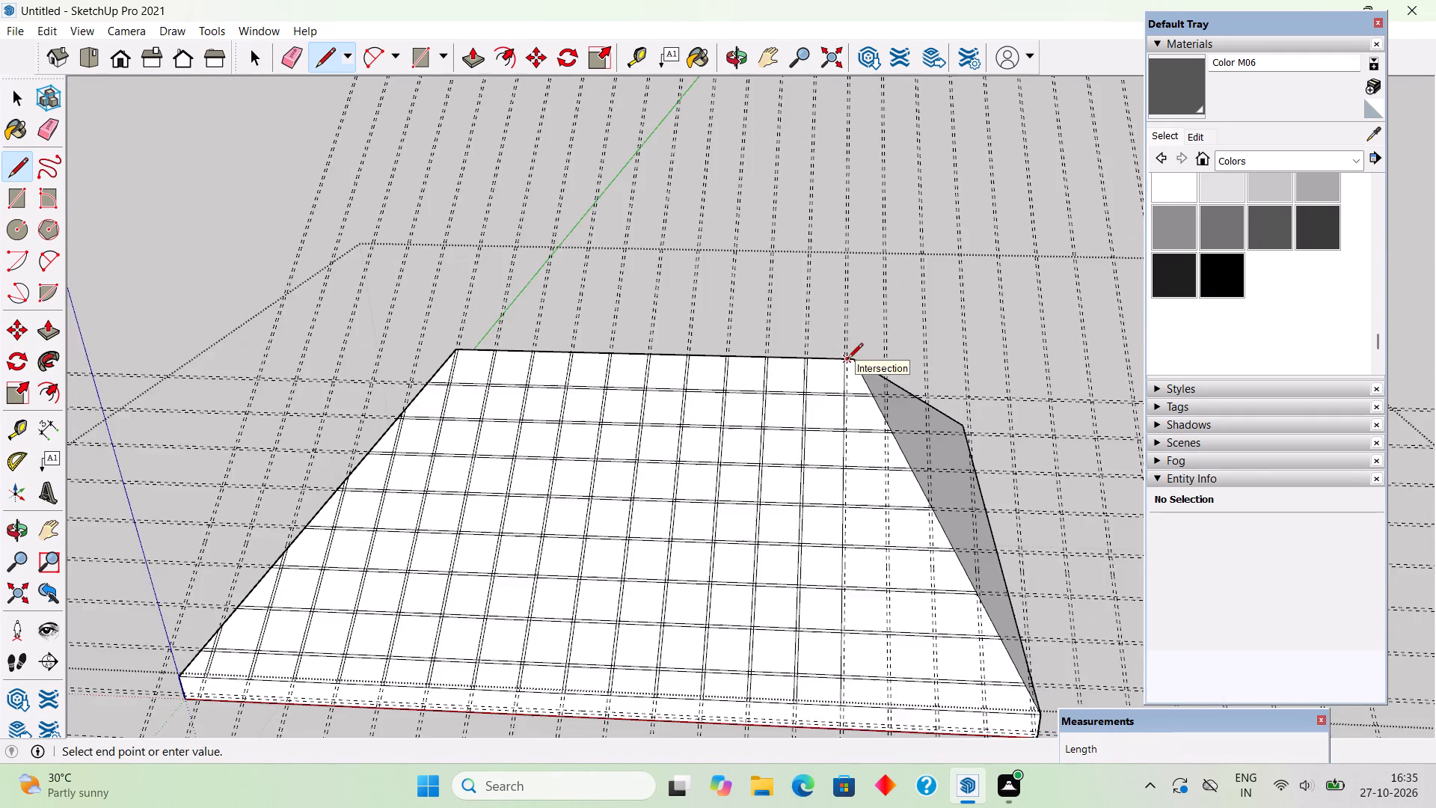
{"action": "scroll", "coordinate": [849, 673], "scroll_direction": "up", "scroll_amount": 19}
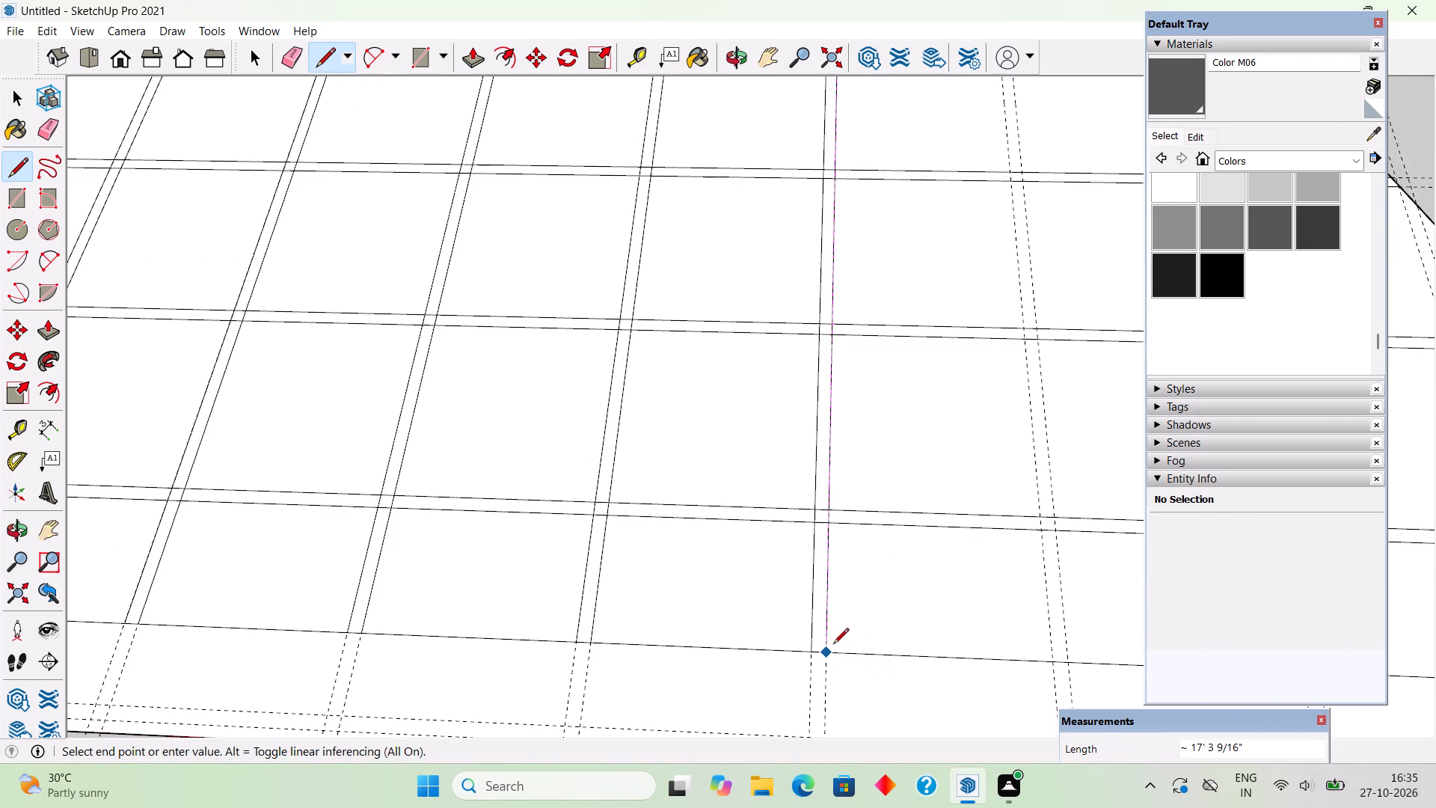
{"action": "scroll", "coordinate": [833, 645], "scroll_direction": "up", "scroll_amount": 3}
{"action": "left_click", "coordinate": [820, 656]}
Draw a line about 13' 11" long along the sixteenth upslope pair's guide nearer the origin, from the eave to the far hip.
{"action": "scroll", "coordinate": [554, 681], "scroll_direction": "down", "scroll_amount": 11}
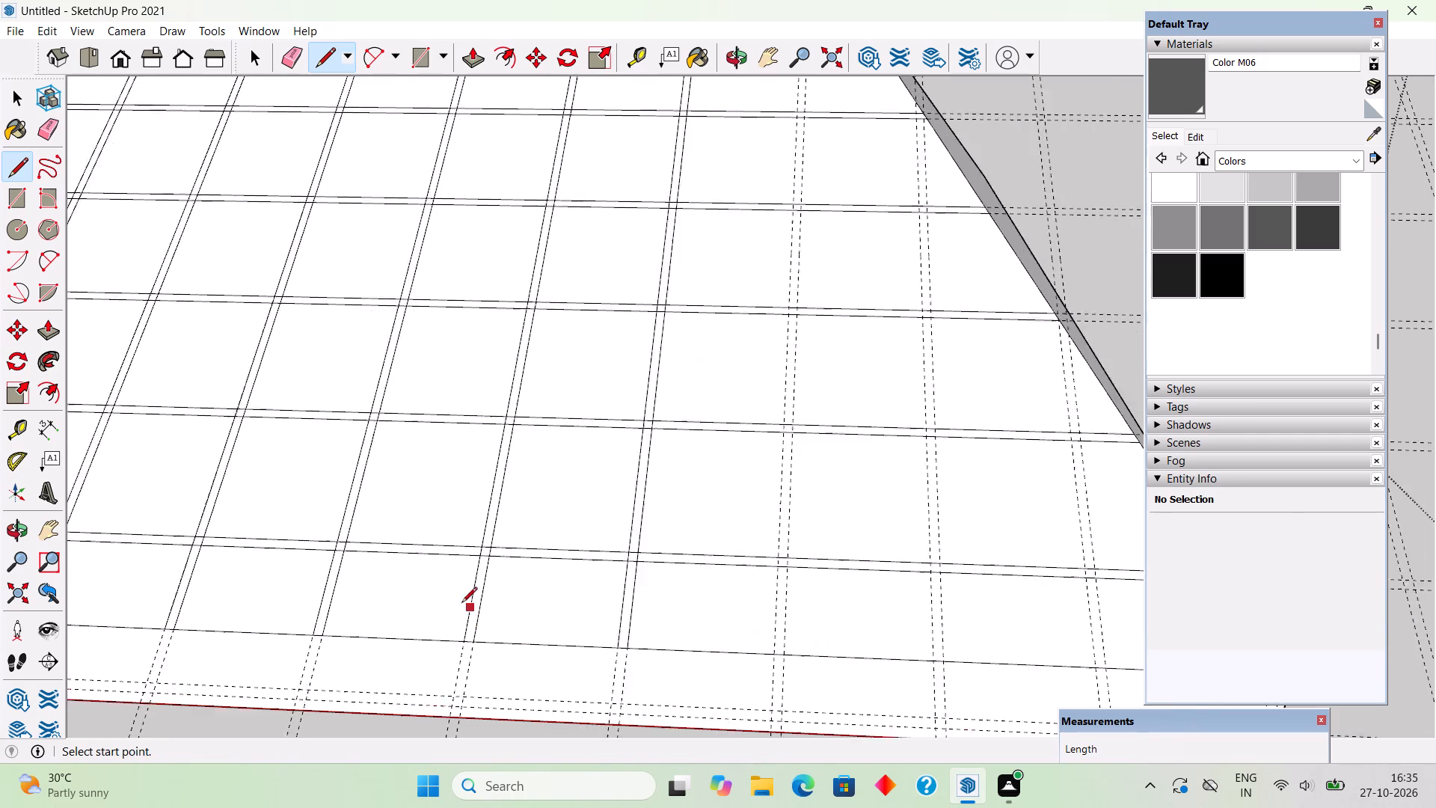
{"action": "scroll", "coordinate": [752, 647], "scroll_direction": "up", "scroll_amount": 3}
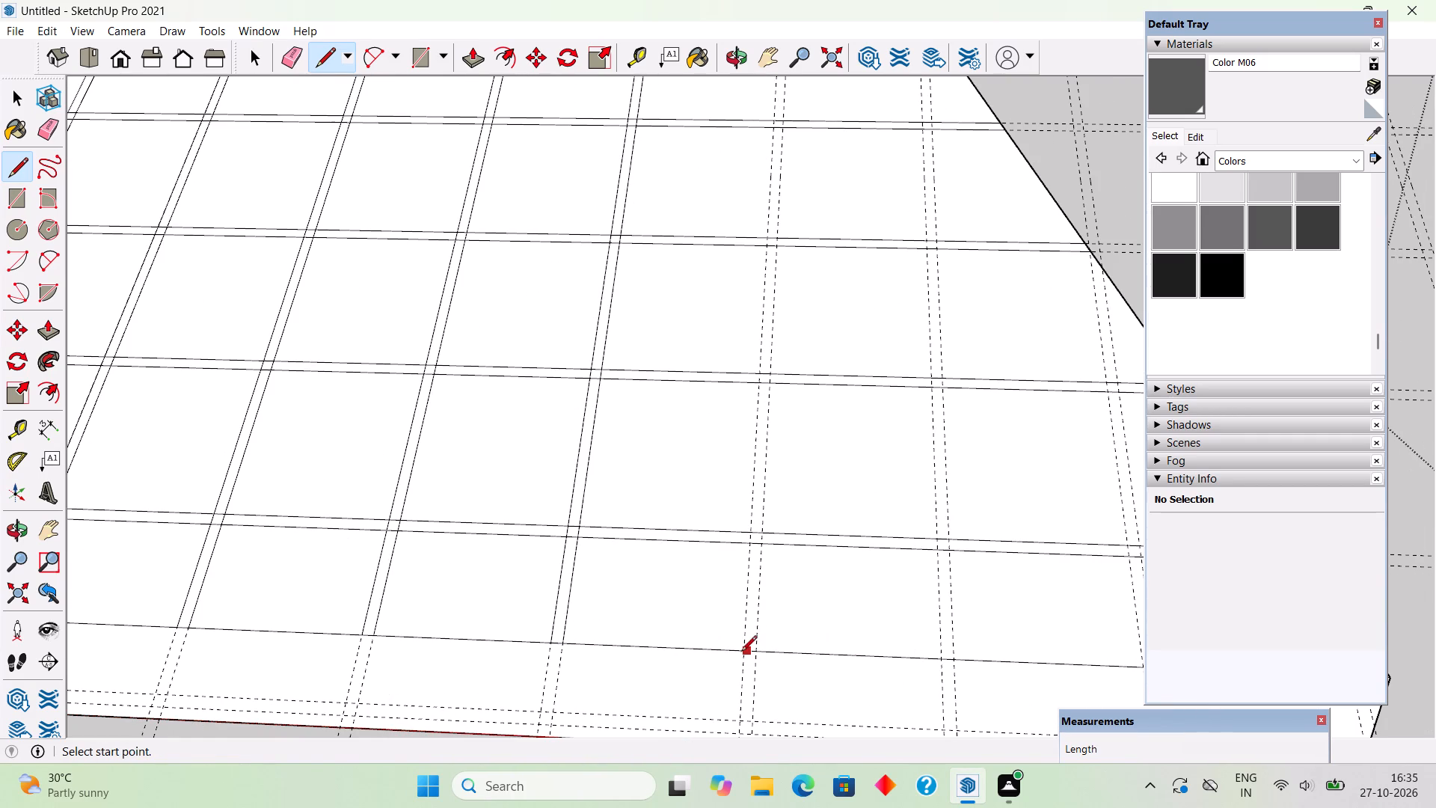
{"action": "left_click", "coordinate": [741, 652]}
{"action": "scroll", "coordinate": [749, 585], "scroll_direction": "down", "scroll_amount": 11}
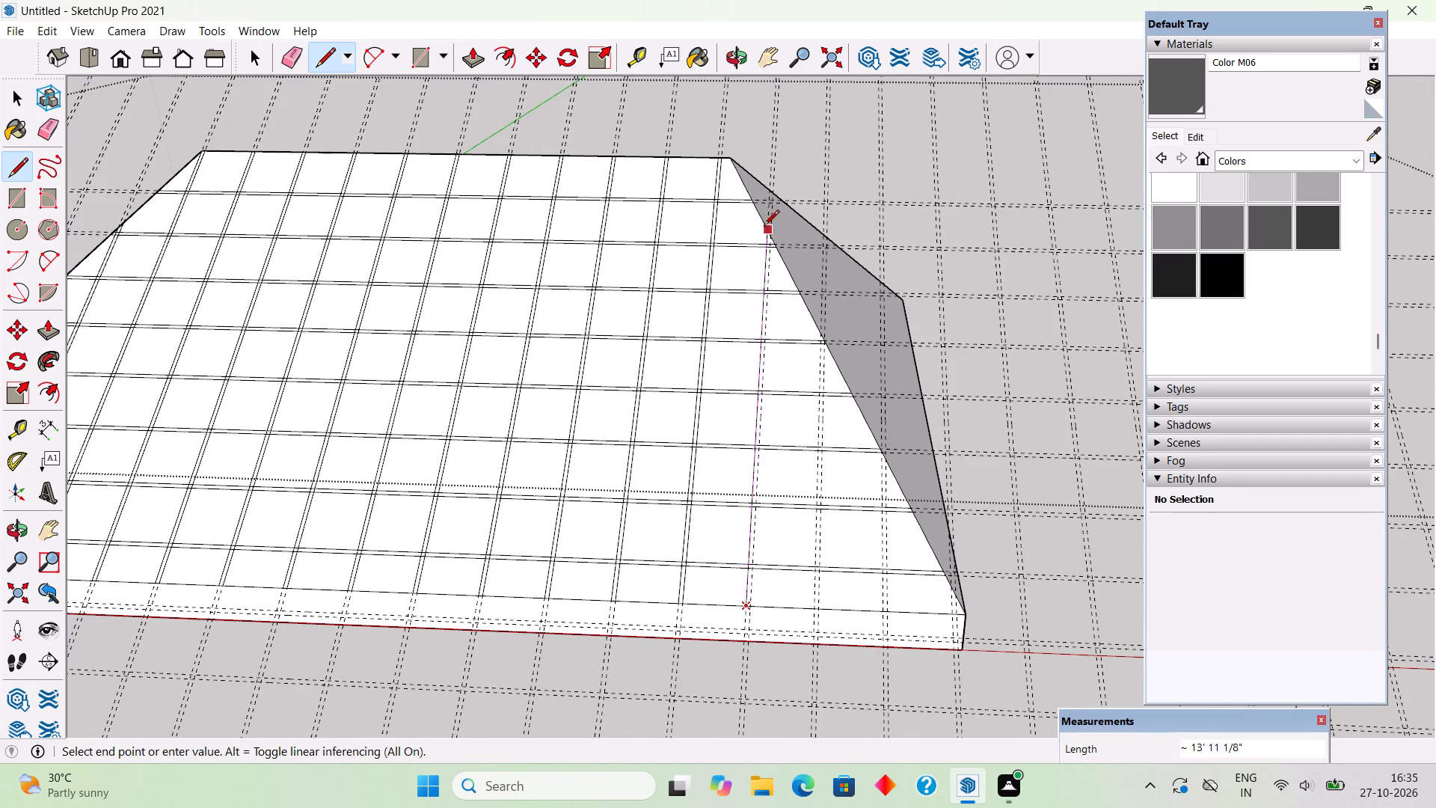
{"action": "scroll", "coordinate": [769, 230], "scroll_direction": "up", "scroll_amount": 15}
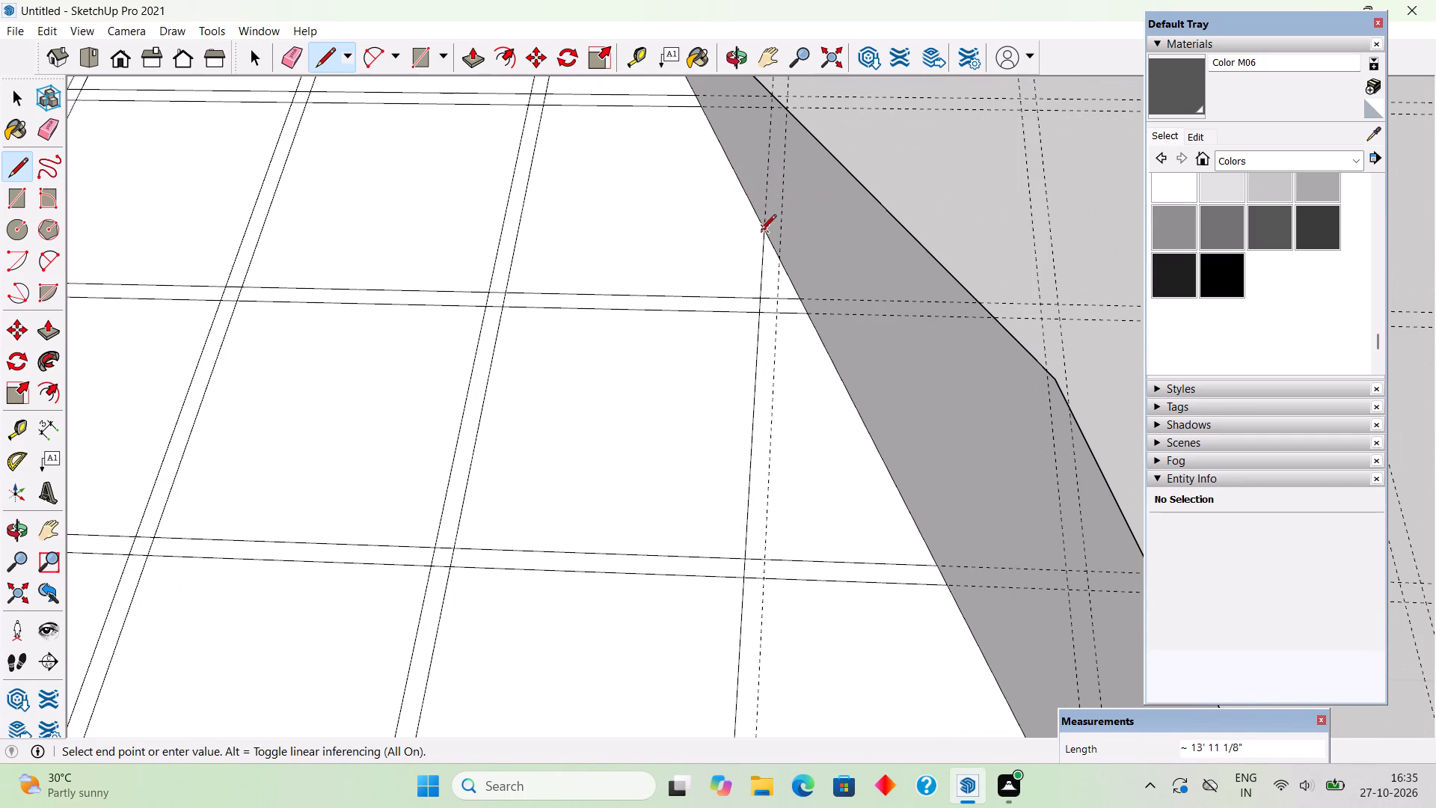
{"action": "left_click", "coordinate": [761, 231]}
Draw a line about 13' 8" long along the sixteenth upslope pair's guide farther from the origin, from the hip to the eave.
{"action": "left_click", "coordinate": [781, 261]}
{"action": "scroll", "coordinate": [781, 262], "scroll_direction": "down", "scroll_amount": 10}
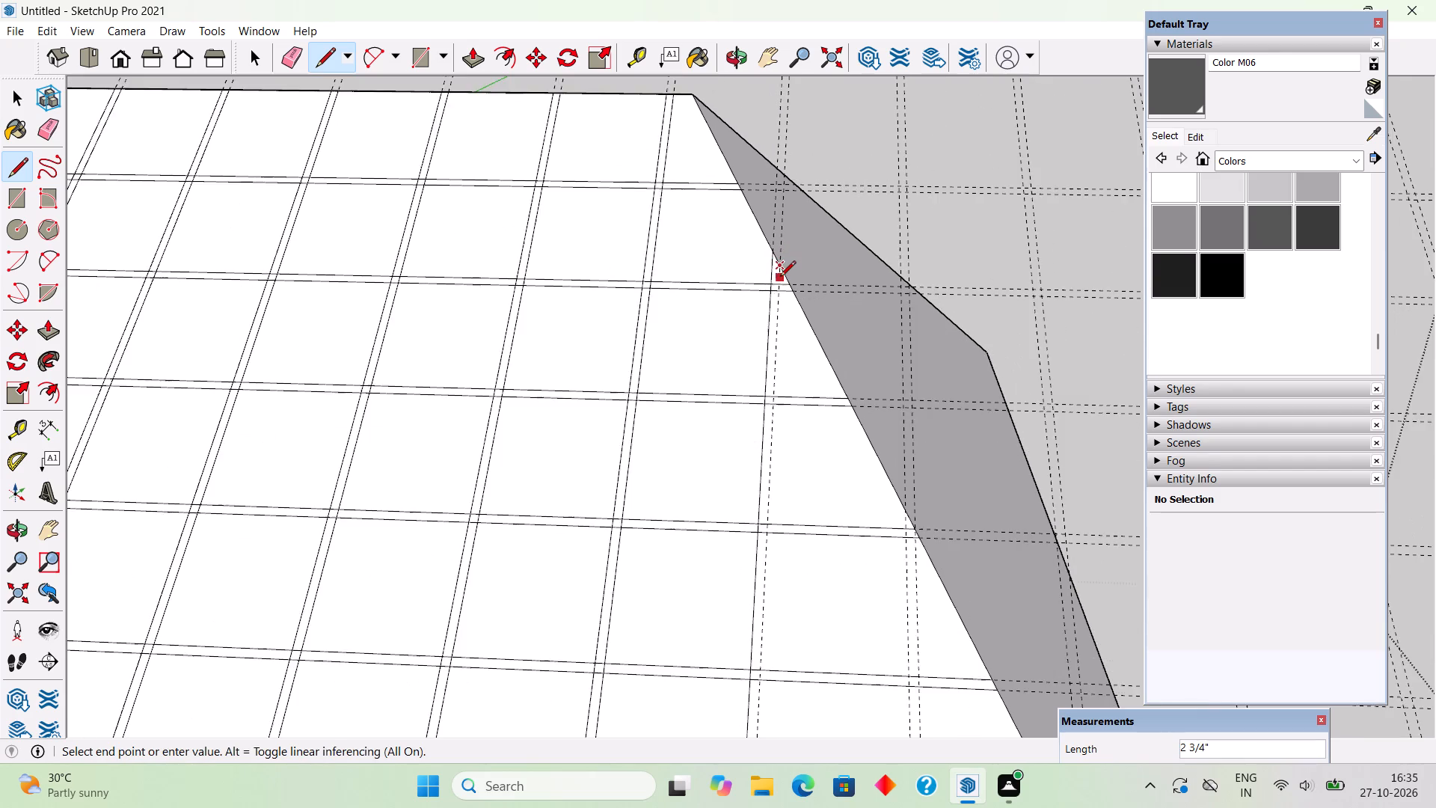
{"action": "scroll", "coordinate": [780, 278], "scroll_direction": "down", "scroll_amount": 10}
{"action": "scroll", "coordinate": [770, 537], "scroll_direction": "up", "scroll_amount": 11}
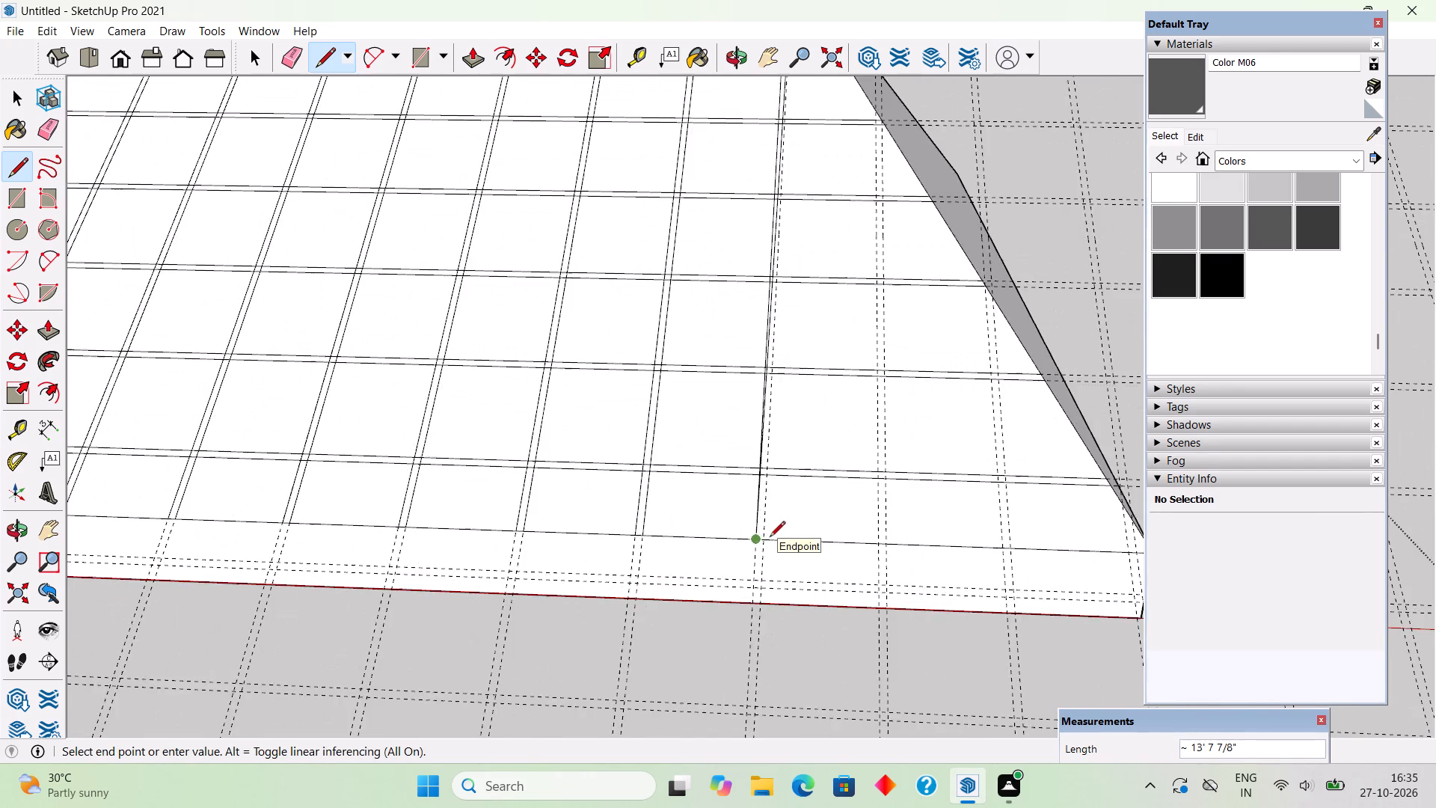
{"action": "scroll", "coordinate": [770, 538], "scroll_direction": "up", "scroll_amount": 6}
{"action": "left_click", "coordinate": [750, 548]}
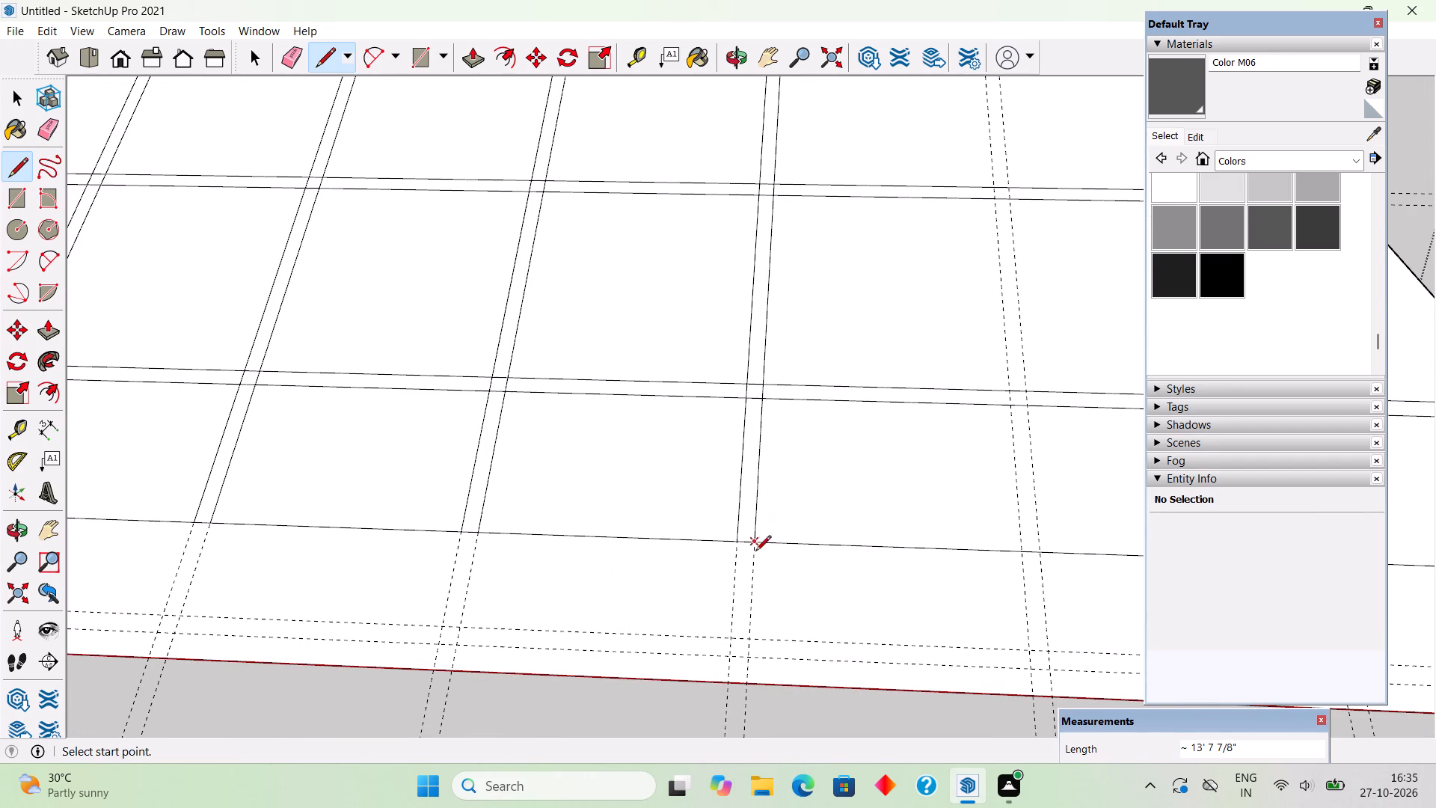
Draw a line about 9' 7" long along the seventeenth upslope pair's guide nearer the origin, from the eave to the hip.
{"action": "left_click", "coordinate": [1021, 550]}
{"action": "scroll", "coordinate": [1001, 542], "scroll_direction": "down", "scroll_amount": 7}
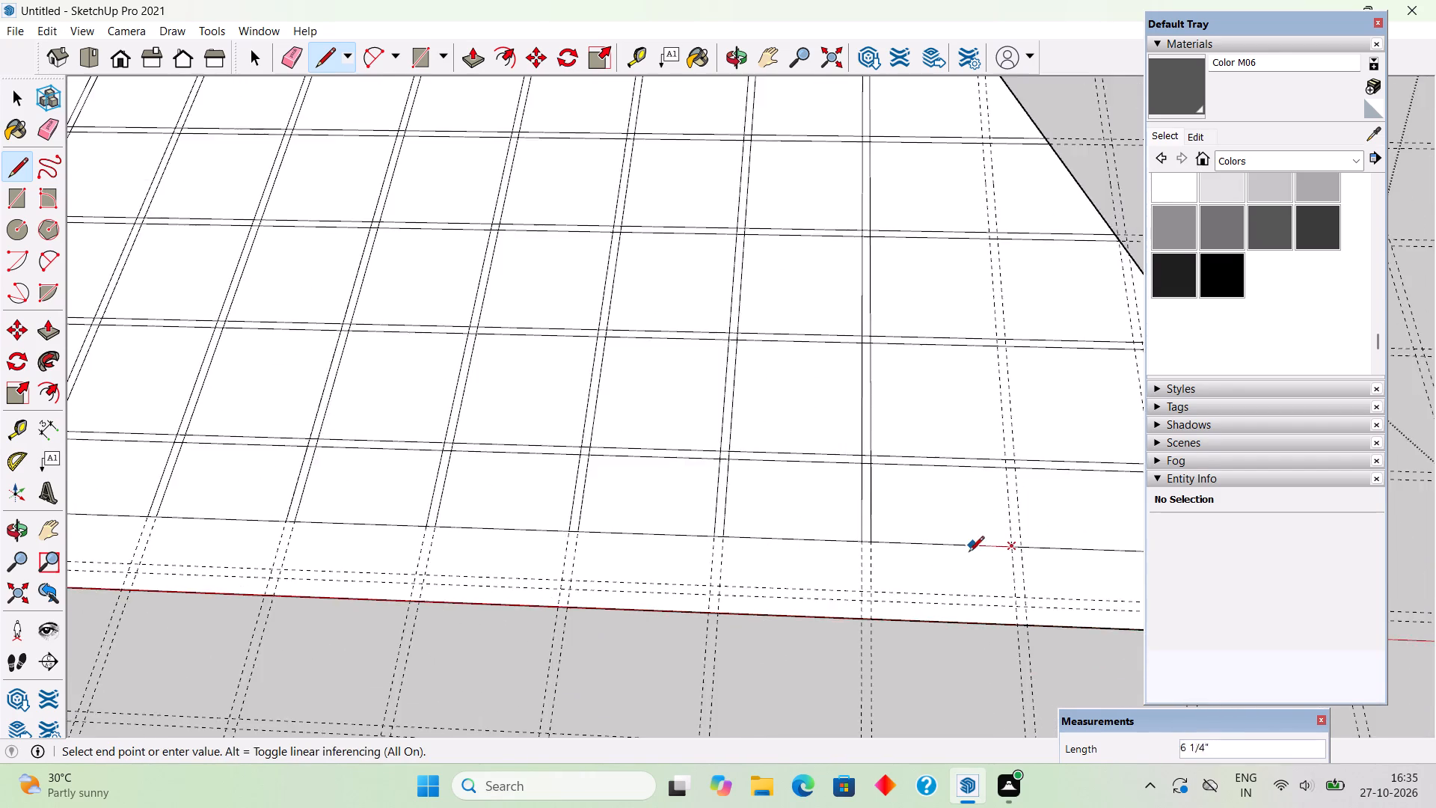
{"action": "scroll", "coordinate": [957, 560], "scroll_direction": "down", "scroll_amount": 5}
{"action": "scroll", "coordinate": [956, 467], "scroll_direction": "down", "scroll_amount": 5}
{"action": "scroll", "coordinate": [972, 296], "scroll_direction": "up", "scroll_amount": 4}
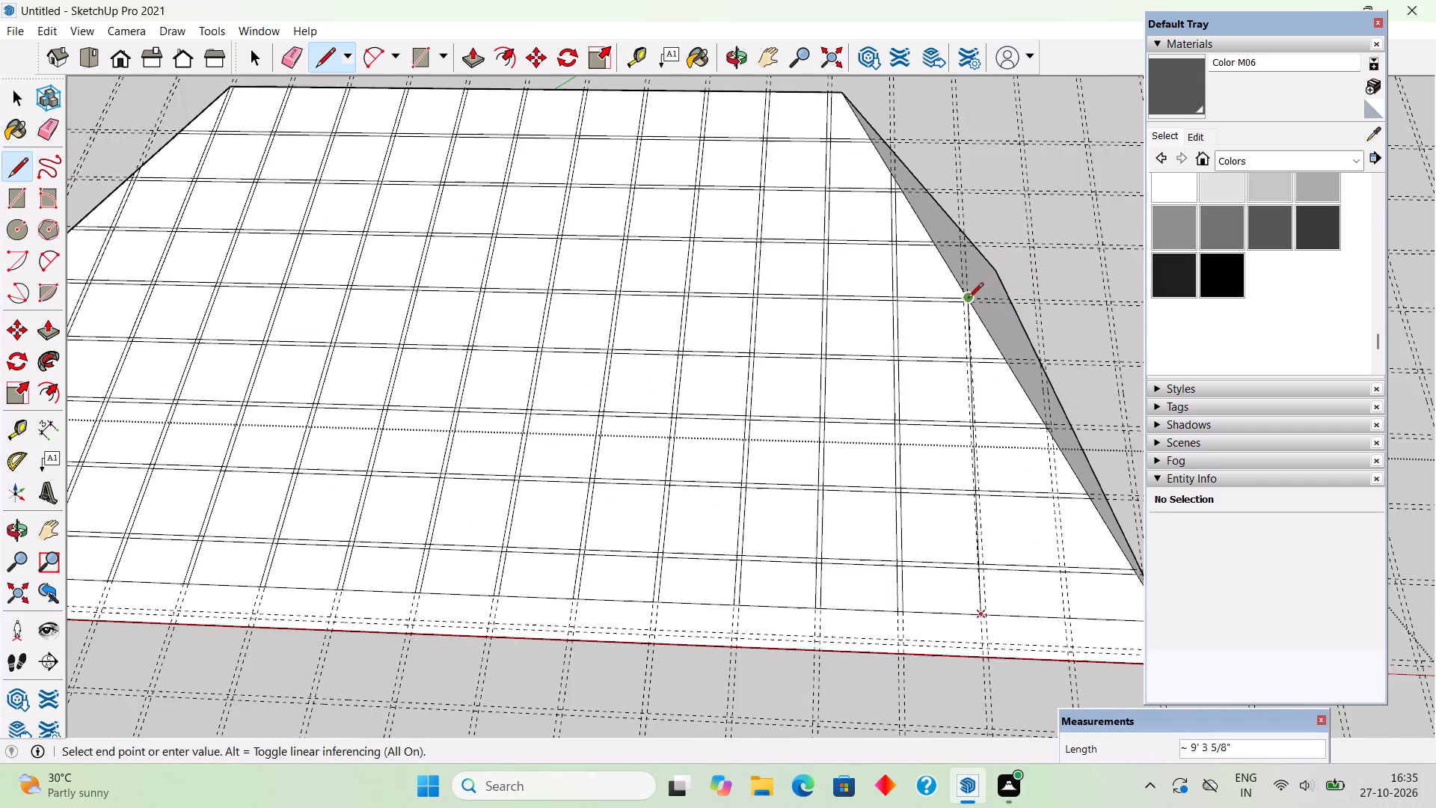
{"action": "scroll", "coordinate": [969, 298], "scroll_direction": "up", "scroll_amount": 11}
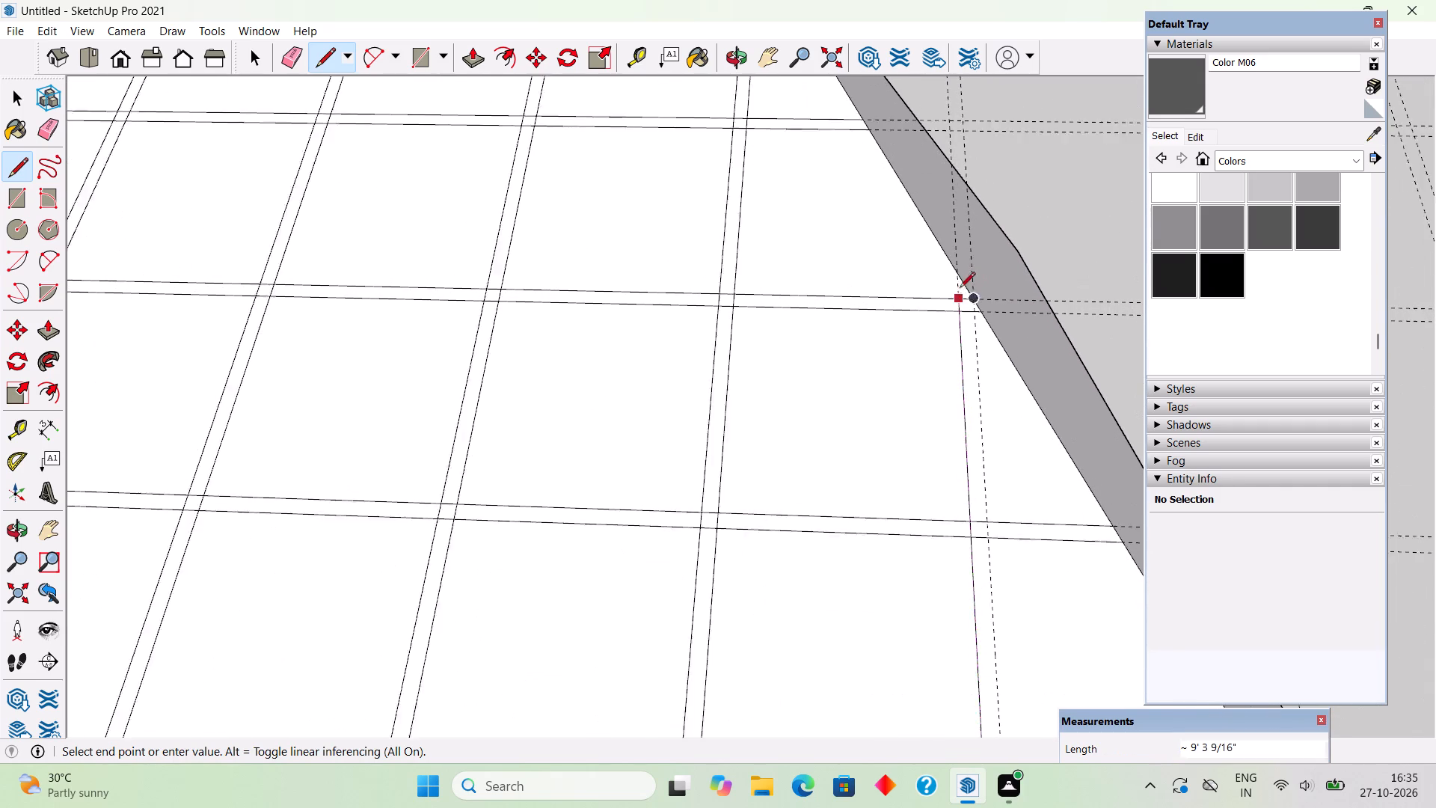
{"action": "scroll", "coordinate": [960, 289], "scroll_direction": "up", "scroll_amount": 1}
{"action": "left_click", "coordinate": [953, 274]}
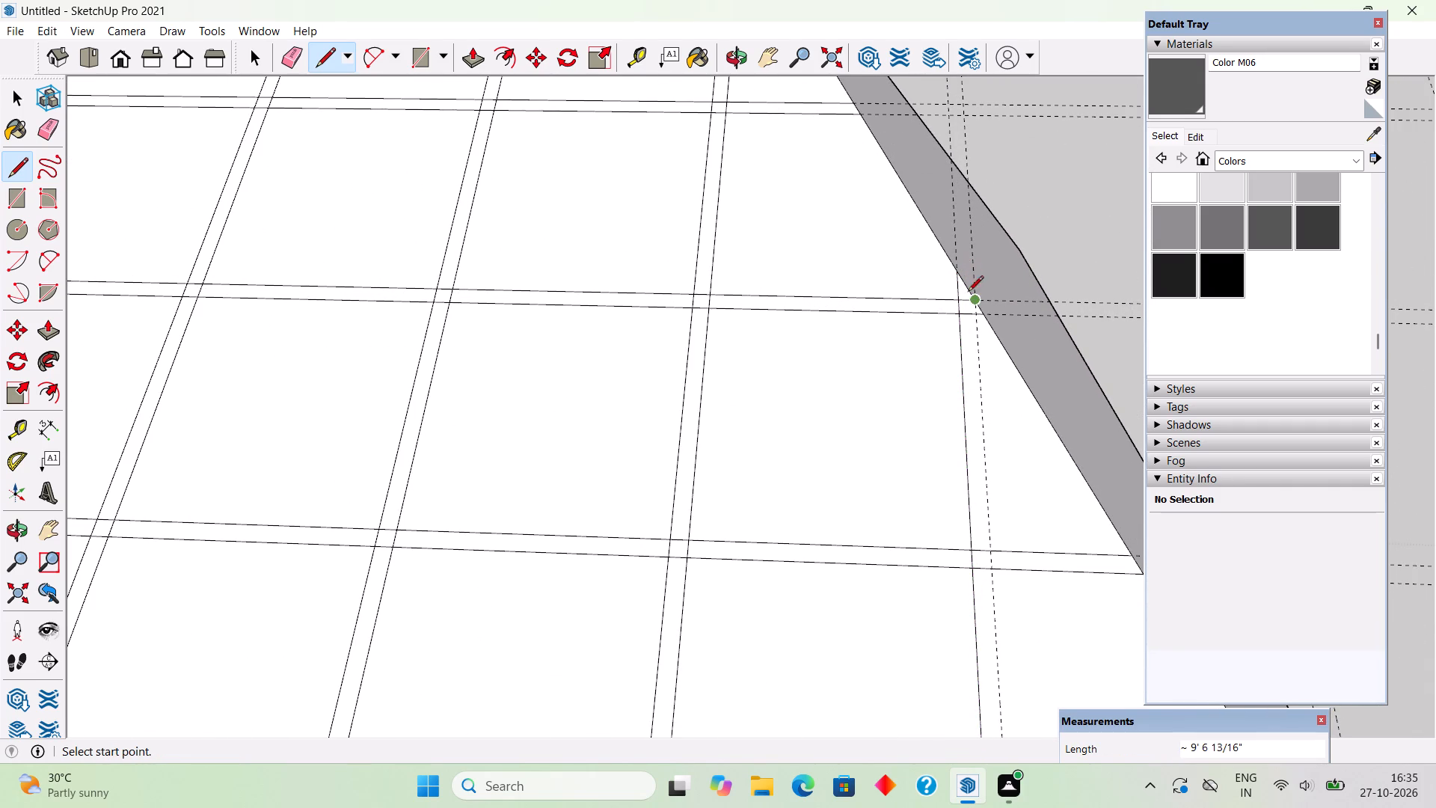
Draw a line about 9' 4" long along the seventeenth upslope pair's guide farther from the origin, from the hip to the eave.
{"action": "scroll", "coordinate": [974, 304], "scroll_direction": "up", "scroll_amount": 20}
{"action": "scroll", "coordinate": [974, 304], "scroll_direction": "up", "scroll_amount": 4}
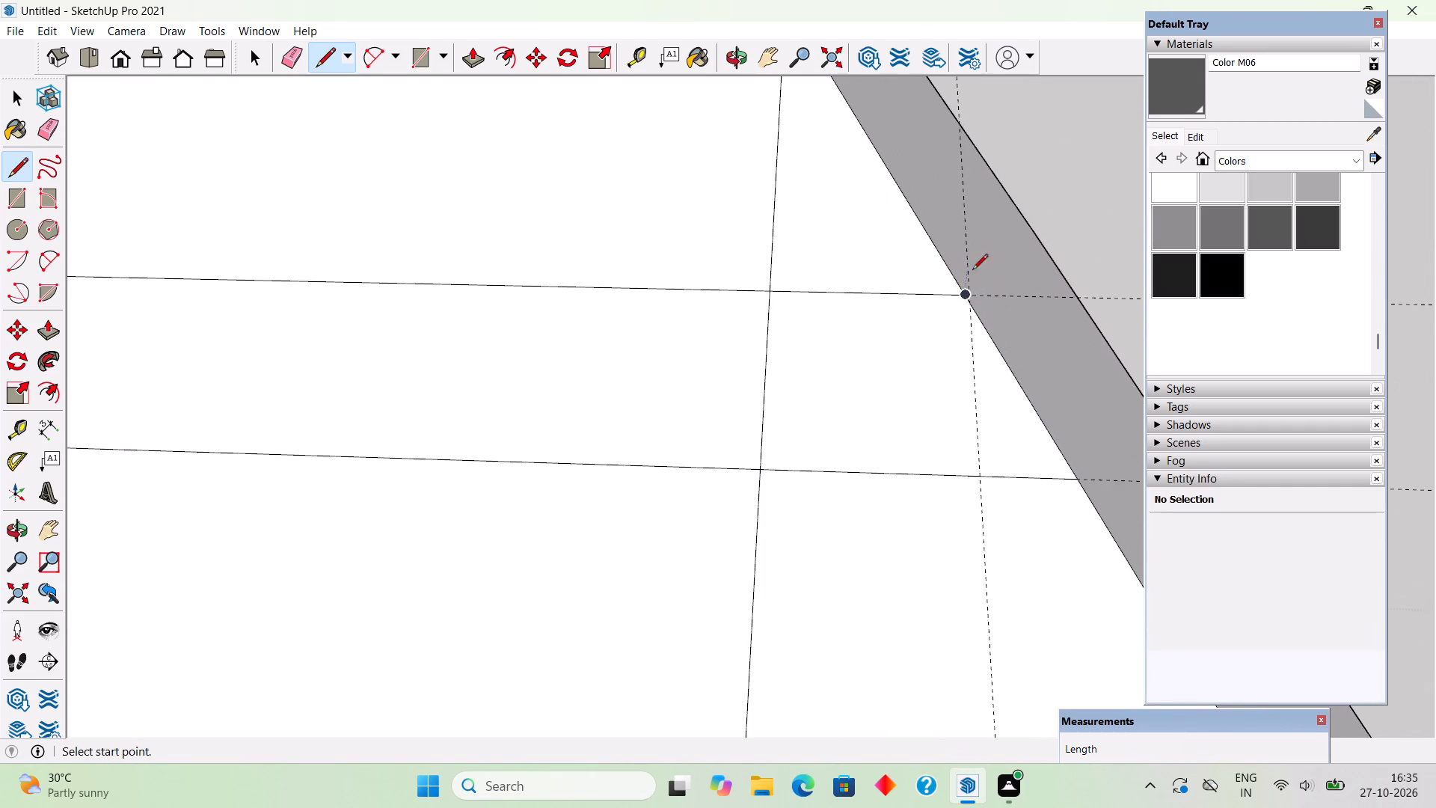
{"action": "scroll", "coordinate": [972, 271], "scroll_direction": "up", "scroll_amount": 9}
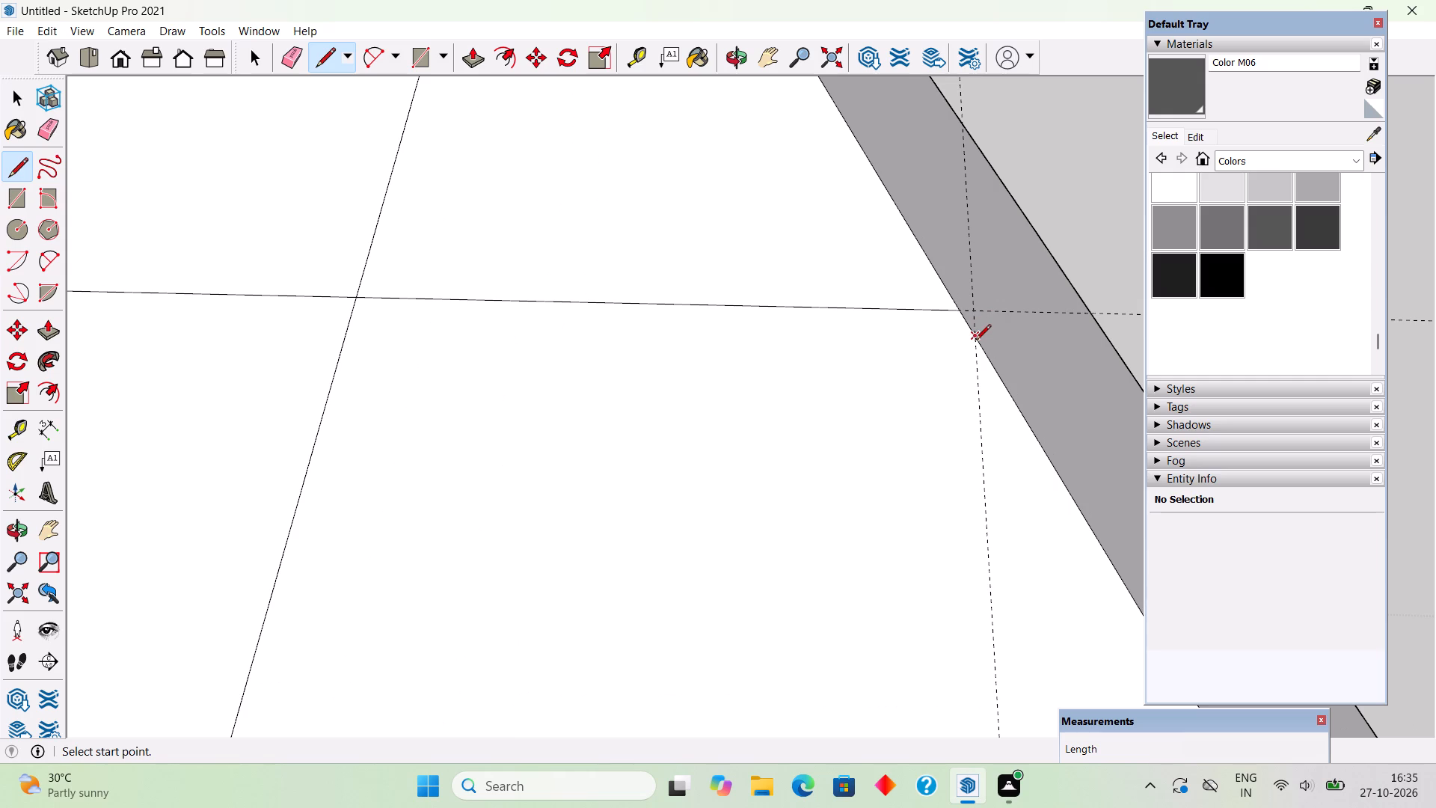
{"action": "left_click", "coordinate": [975, 341]}
{"action": "scroll", "coordinate": [918, 528], "scroll_direction": "down", "scroll_amount": 5}
{"action": "scroll", "coordinate": [869, 373], "scroll_direction": "down", "scroll_amount": 15}
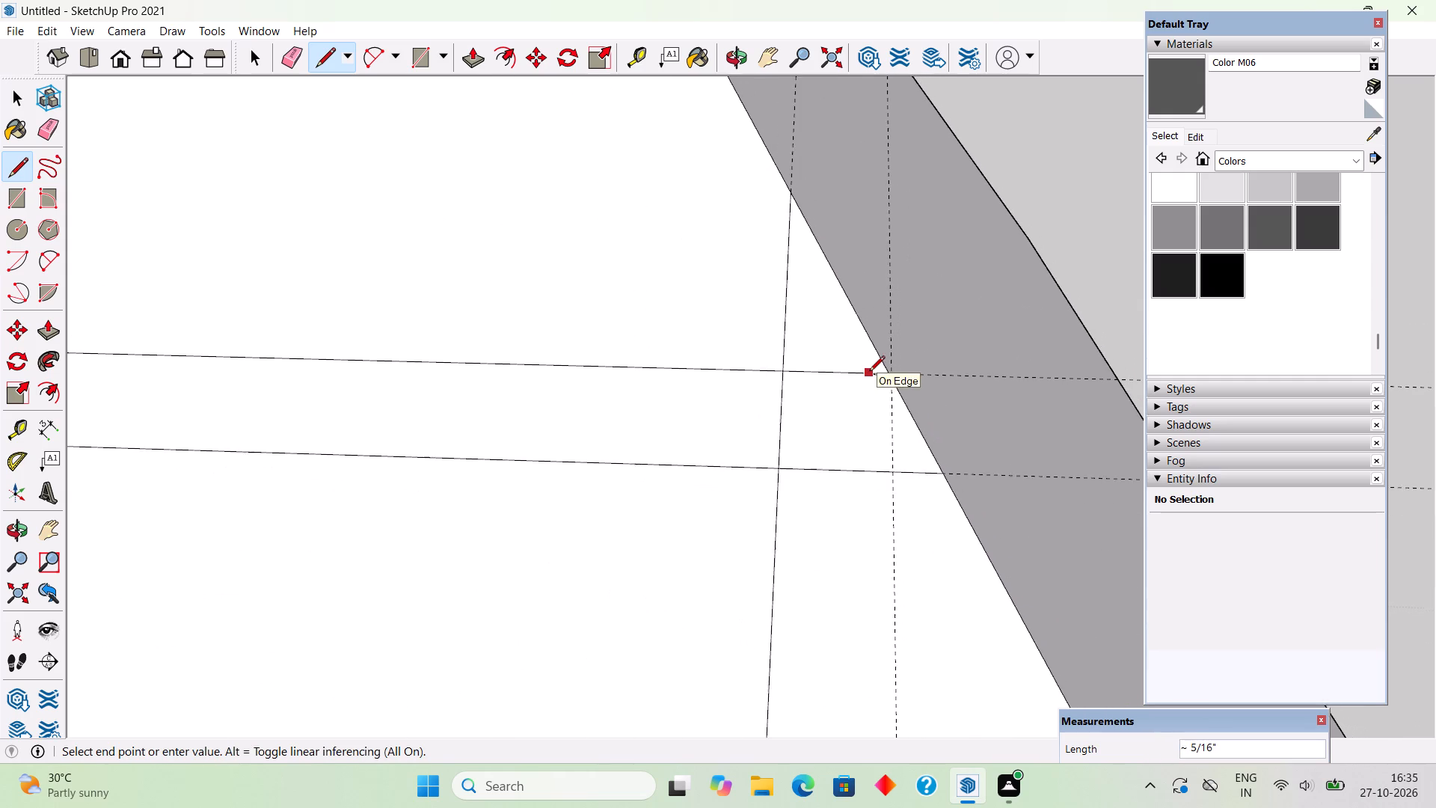
{"action": "scroll", "coordinate": [869, 373], "scroll_direction": "down", "scroll_amount": 16}
{"action": "scroll", "coordinate": [870, 367], "scroll_direction": "down", "scroll_amount": 13}
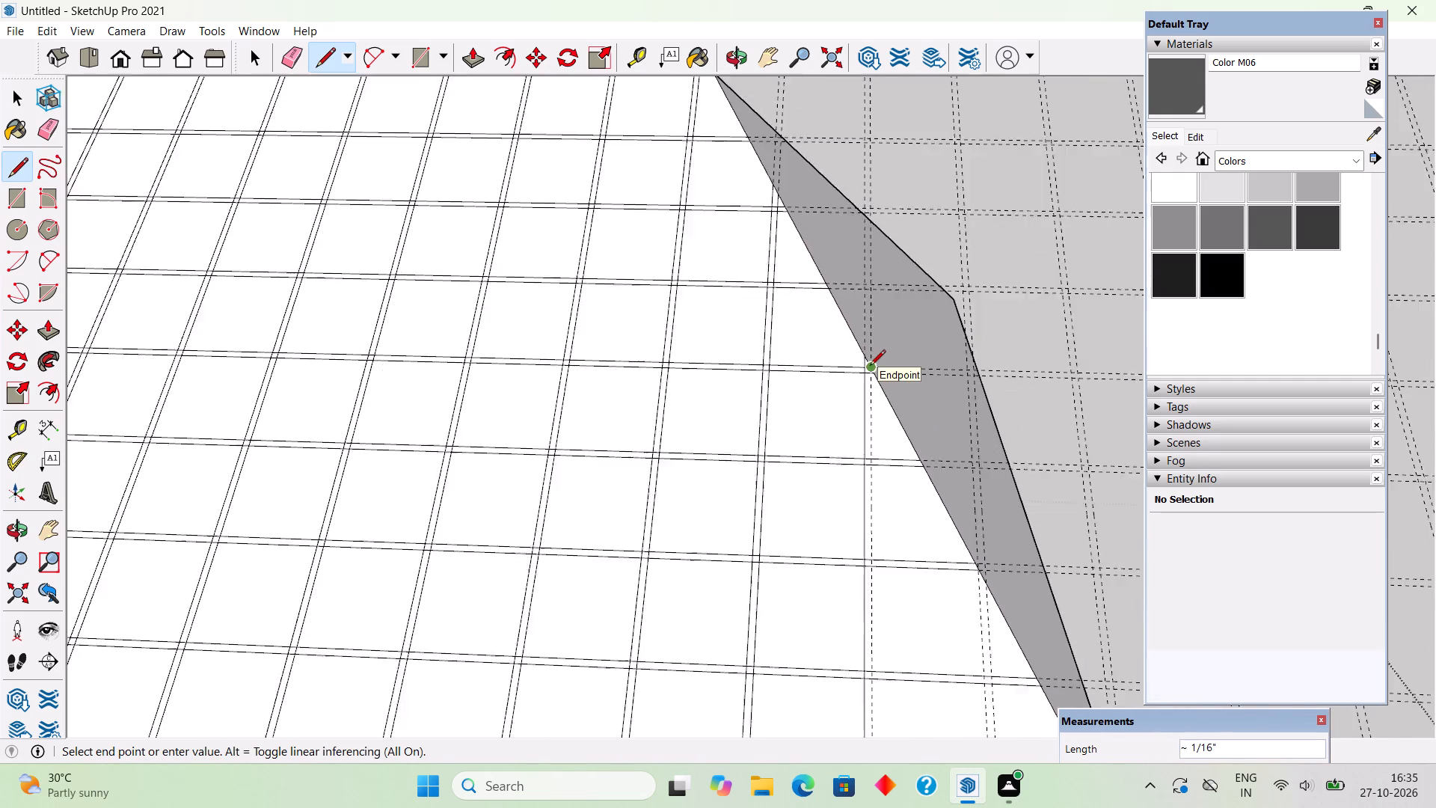
{"action": "scroll", "coordinate": [870, 367], "scroll_direction": "down", "scroll_amount": 7}
{"action": "scroll", "coordinate": [861, 621], "scroll_direction": "up", "scroll_amount": 14}
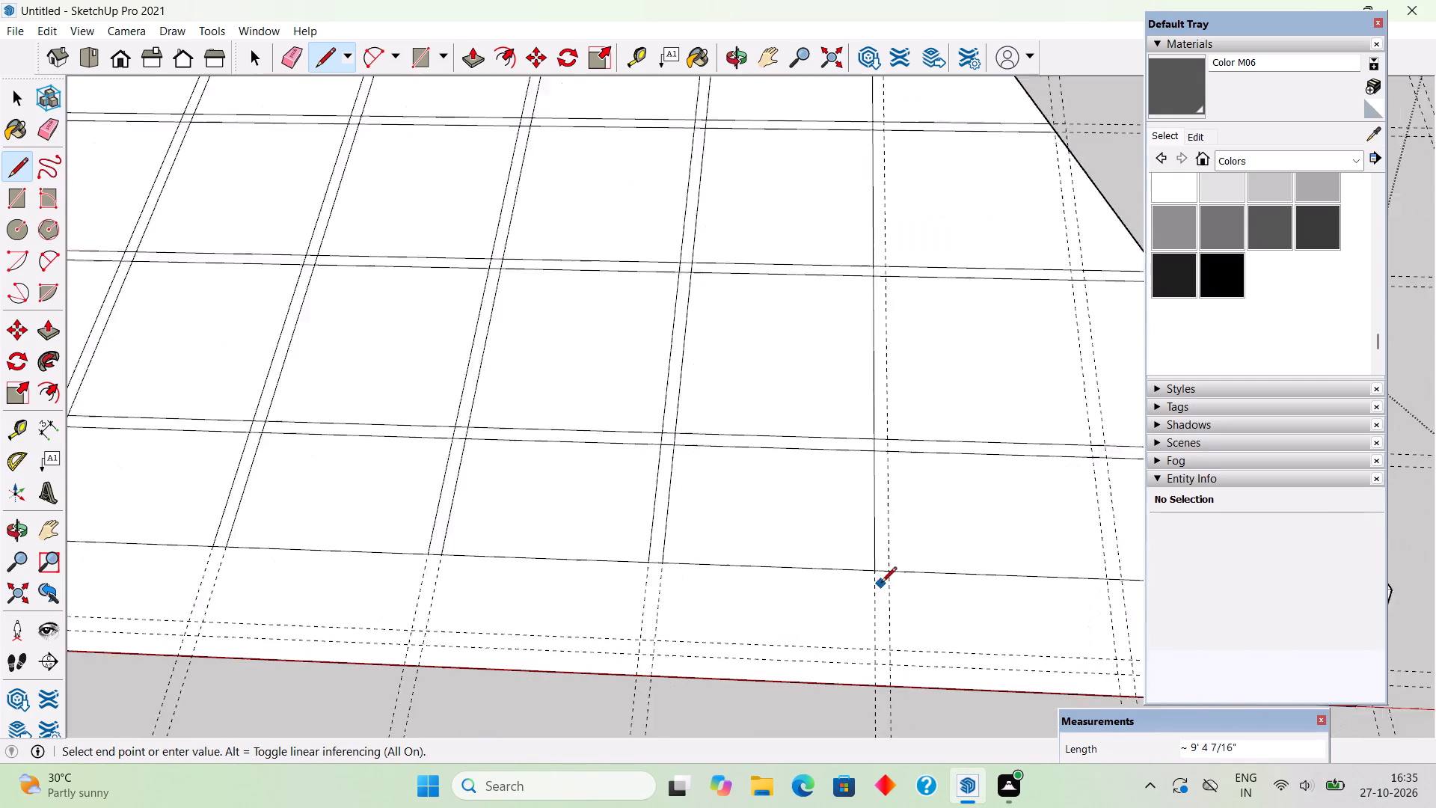
{"action": "scroll", "coordinate": [881, 584], "scroll_direction": "up", "scroll_amount": 2}
{"action": "left_click", "coordinate": [892, 569]}
Draw a line about 5' 2" long along the eighteenth upslope pair's guide nearer the origin, from the eave to the hip.
{"action": "scroll", "coordinate": [761, 574], "scroll_direction": "down", "scroll_amount": 11}
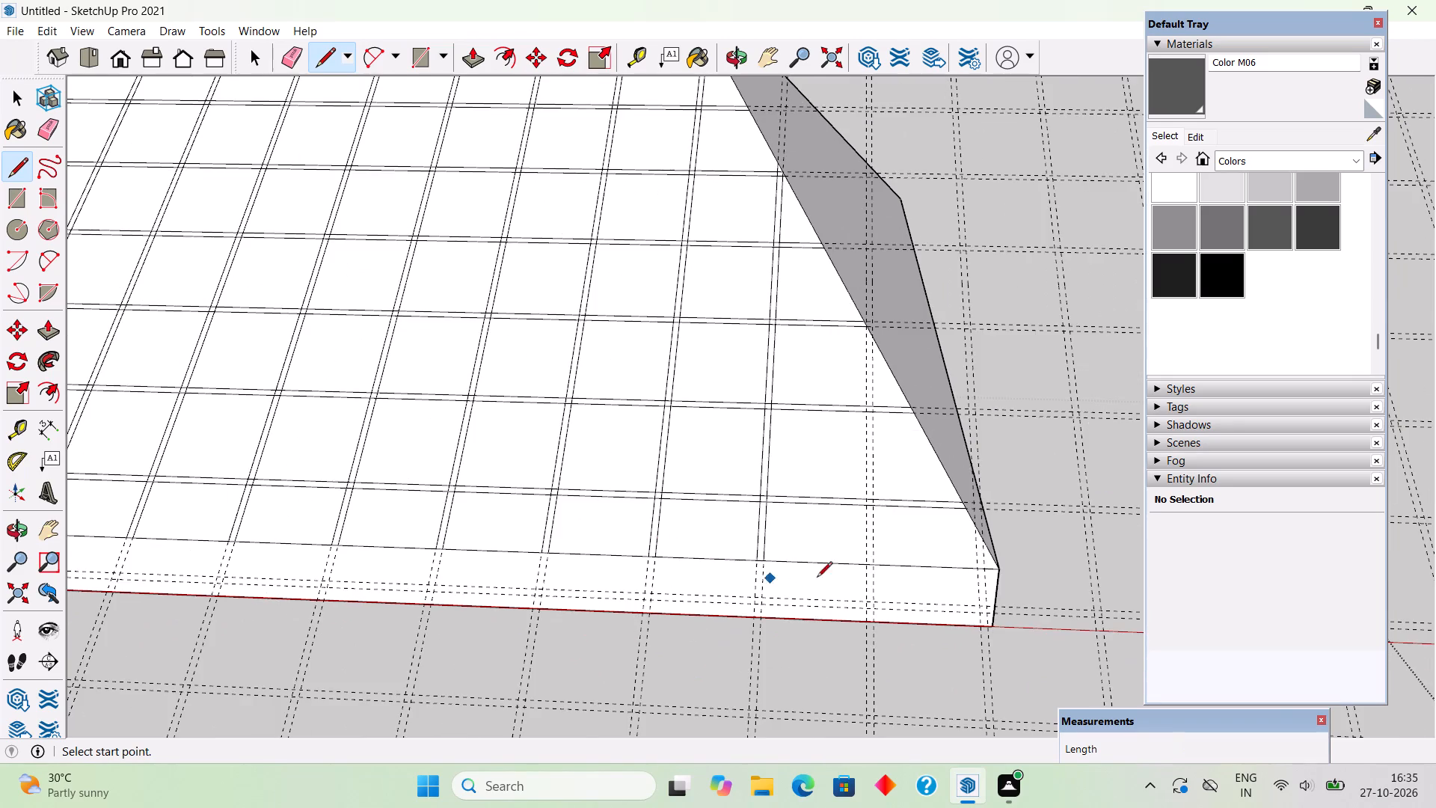
{"action": "scroll", "coordinate": [973, 570], "scroll_direction": "up", "scroll_amount": 4}
{"action": "left_click", "coordinate": [809, 562]}
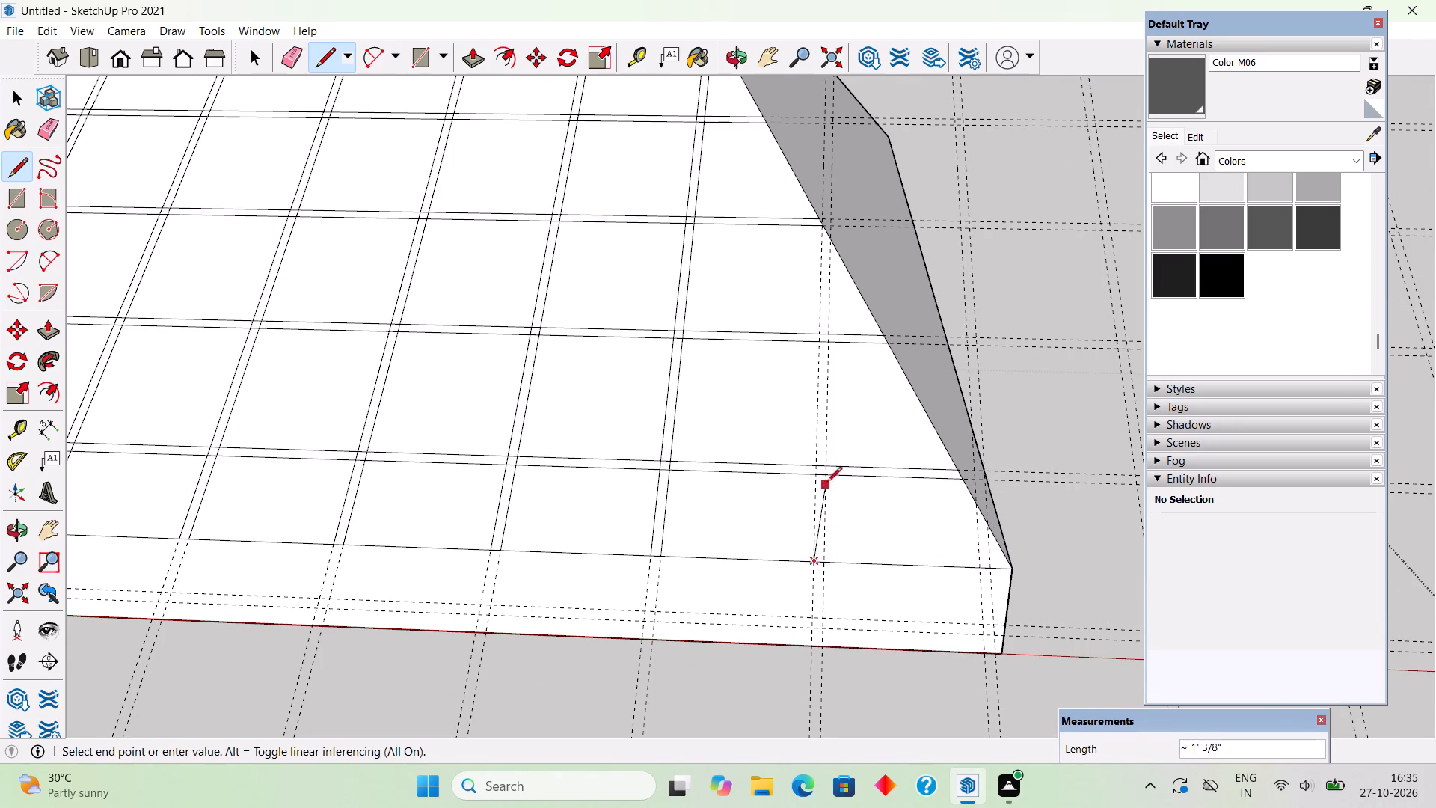
{"action": "scroll", "coordinate": [819, 442], "scroll_direction": "down", "scroll_amount": 4}
{"action": "scroll", "coordinate": [822, 279], "scroll_direction": "up", "scroll_amount": 11}
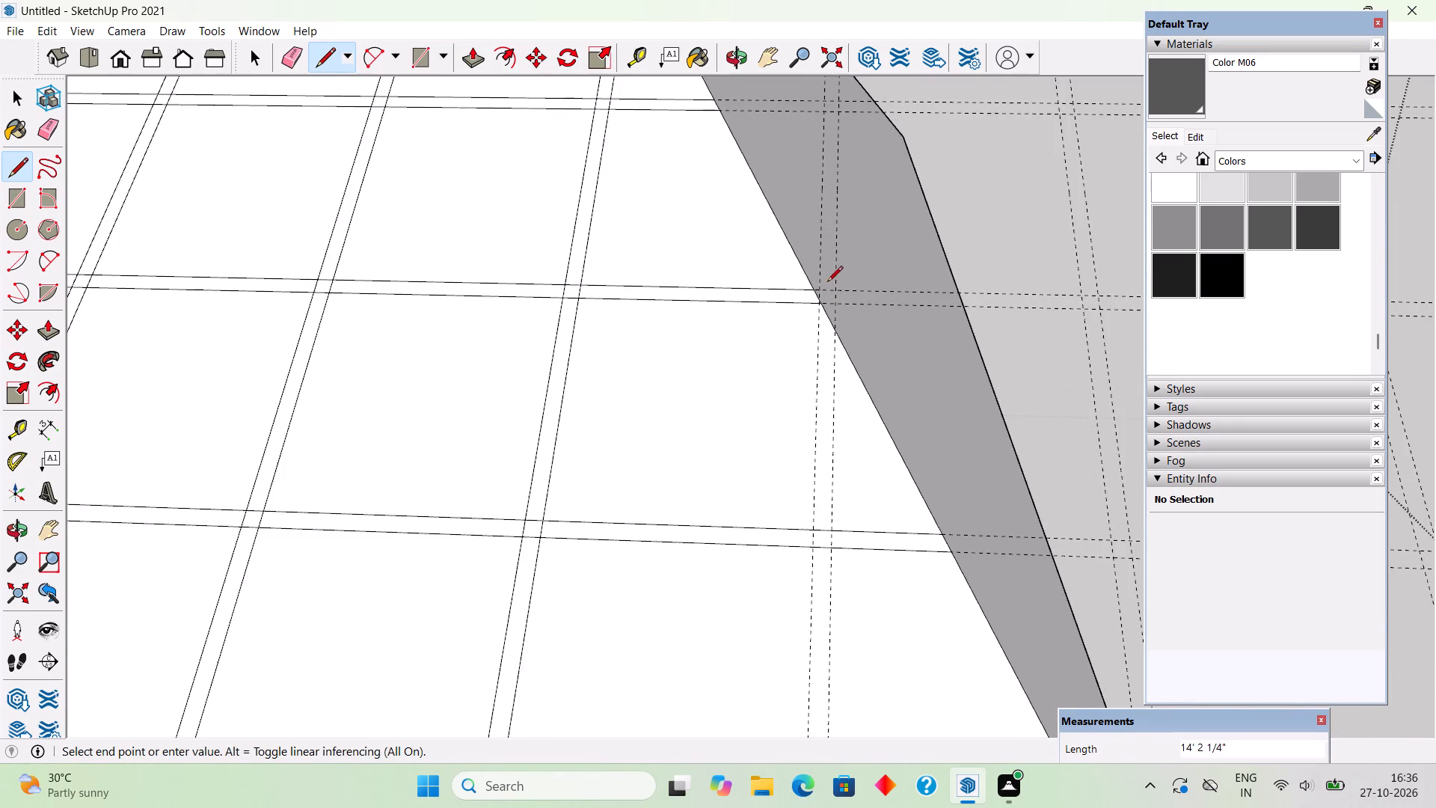
{"action": "scroll", "coordinate": [827, 283], "scroll_direction": "up", "scroll_amount": 10}
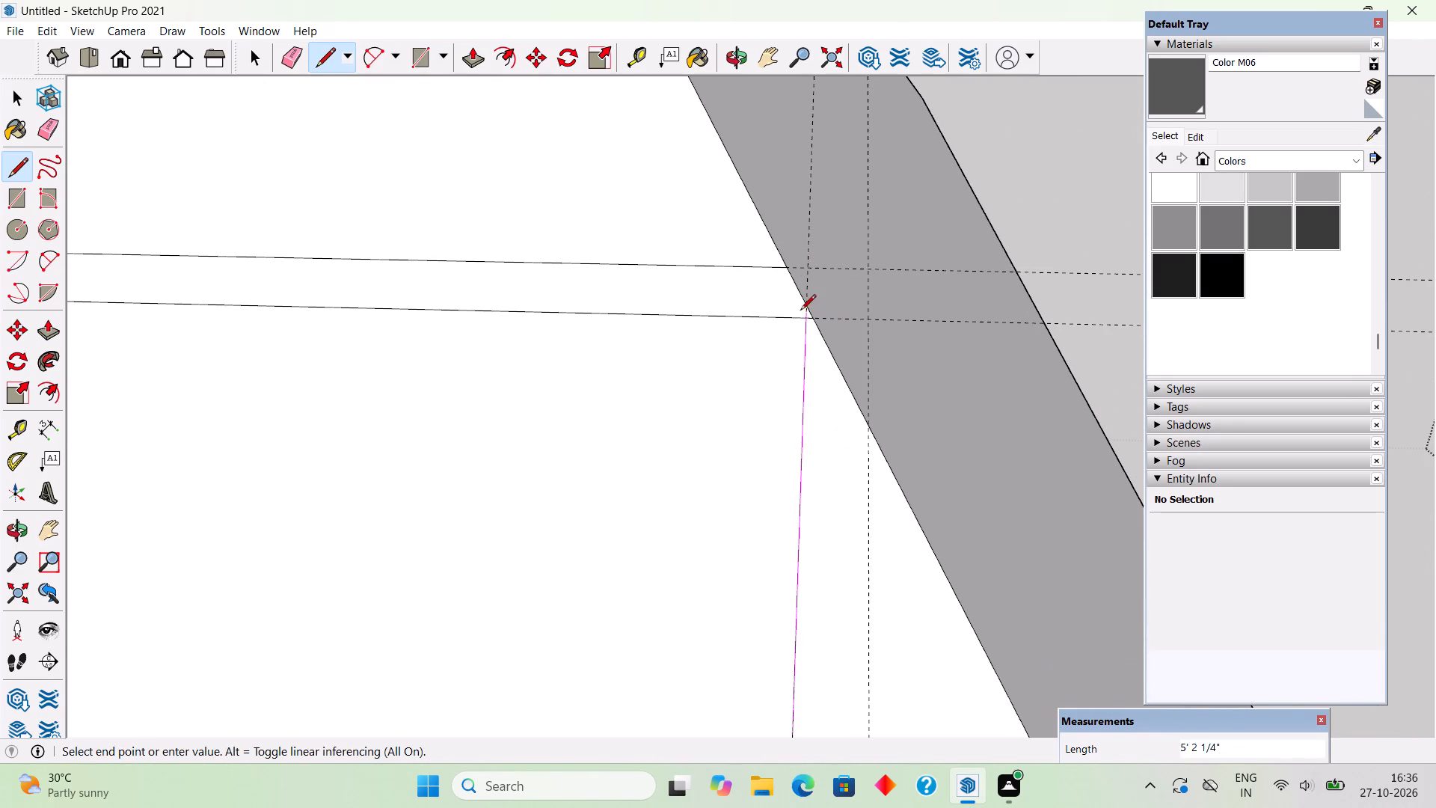
{"action": "left_click", "coordinate": [801, 307]}
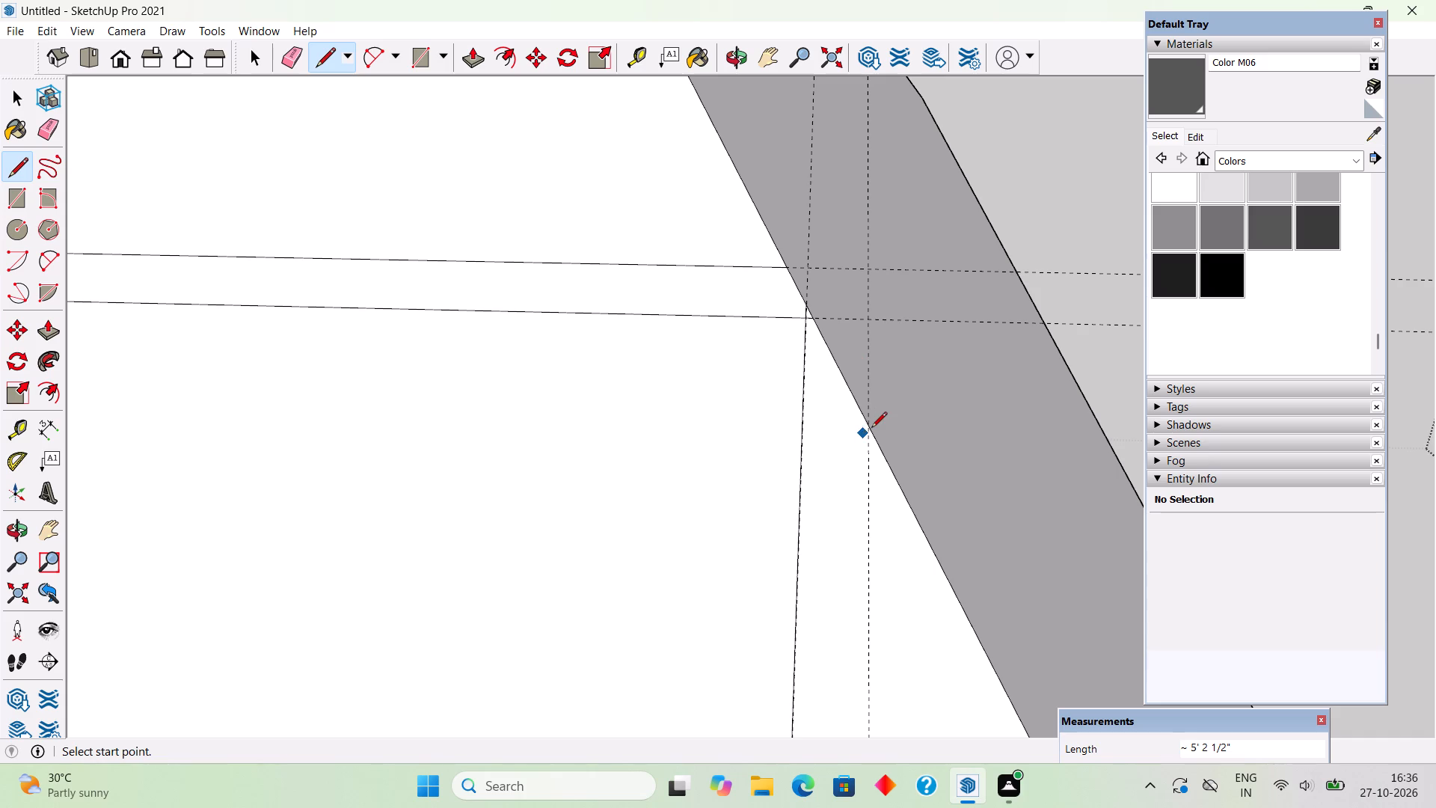
Draw a line about 4' 11" long along the eighteenth upslope pair's guide farther from the origin, from the hip to the eave.
{"action": "left_click", "coordinate": [871, 429]}
{"action": "scroll", "coordinate": [858, 317], "scroll_direction": "down", "scroll_amount": 19}
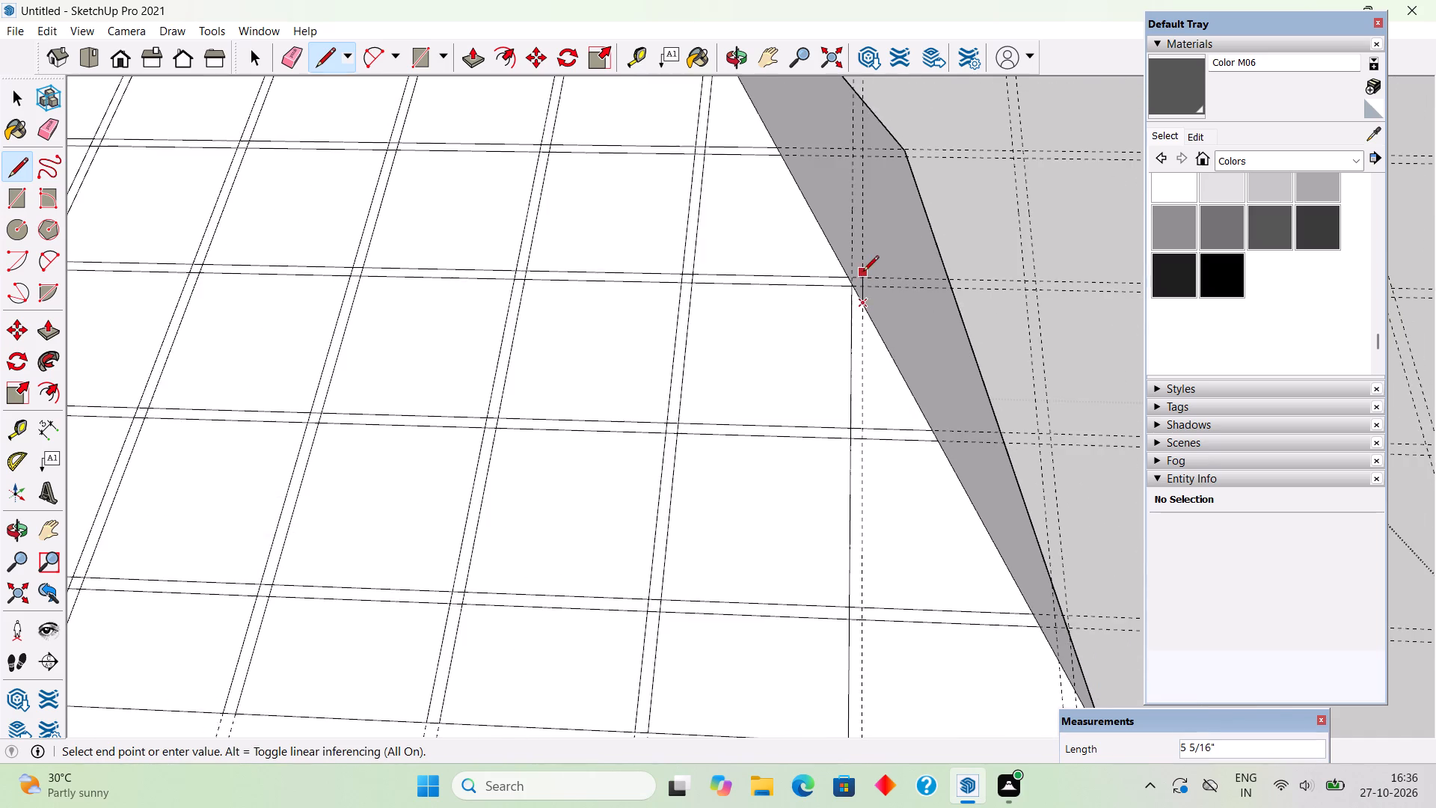
{"action": "scroll", "coordinate": [863, 272], "scroll_direction": "down", "scroll_amount": 2}
{"action": "scroll", "coordinate": [871, 530], "scroll_direction": "up", "scroll_amount": 5}
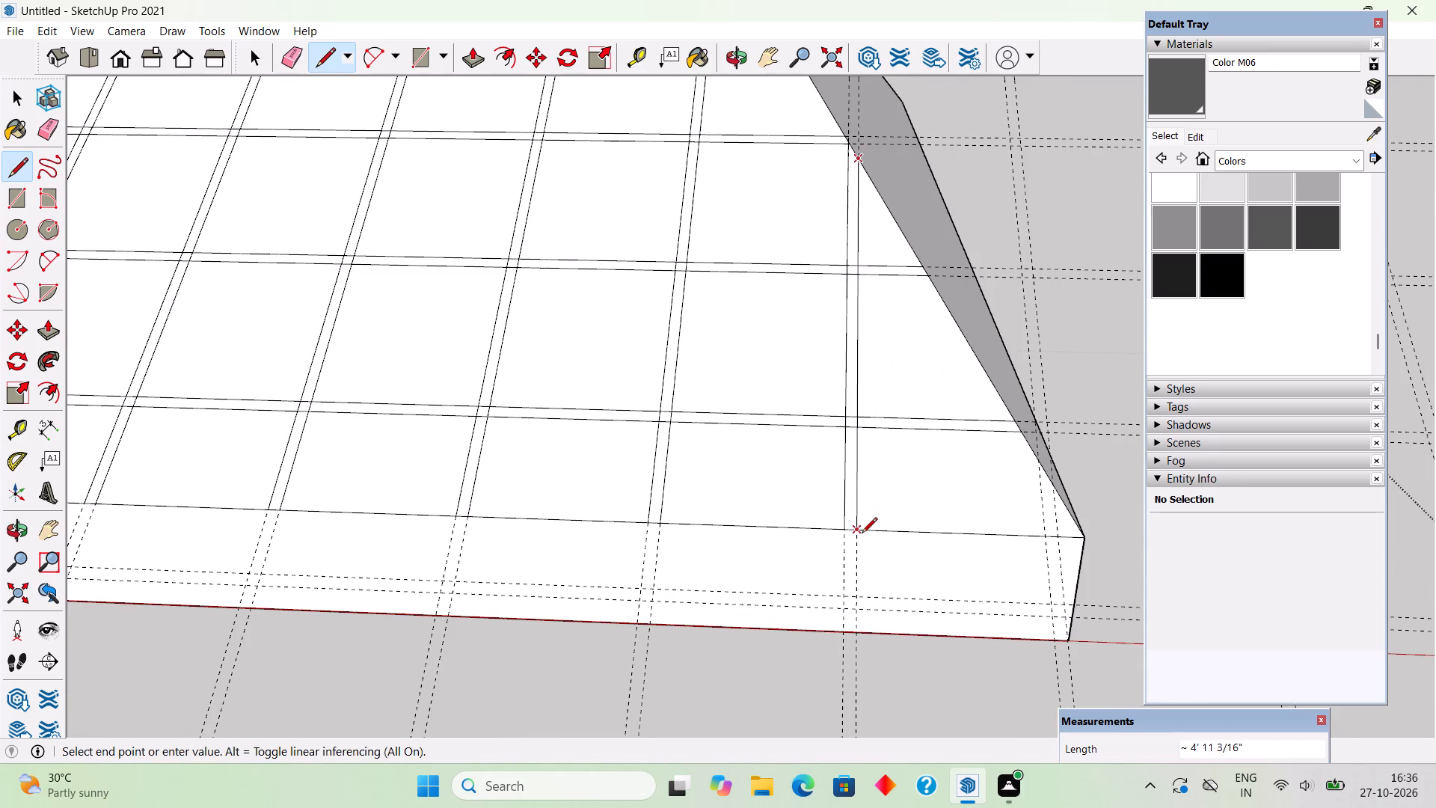
{"action": "scroll", "coordinate": [862, 534], "scroll_direction": "up", "scroll_amount": 1}
{"action": "left_click", "coordinate": [862, 534]}
Draw a line about 7" long along the nineteenth upslope pair's guide farther from the origin, from the eave to the hip.
{"action": "scroll", "coordinate": [1099, 543], "scroll_direction": "up", "scroll_amount": 5}
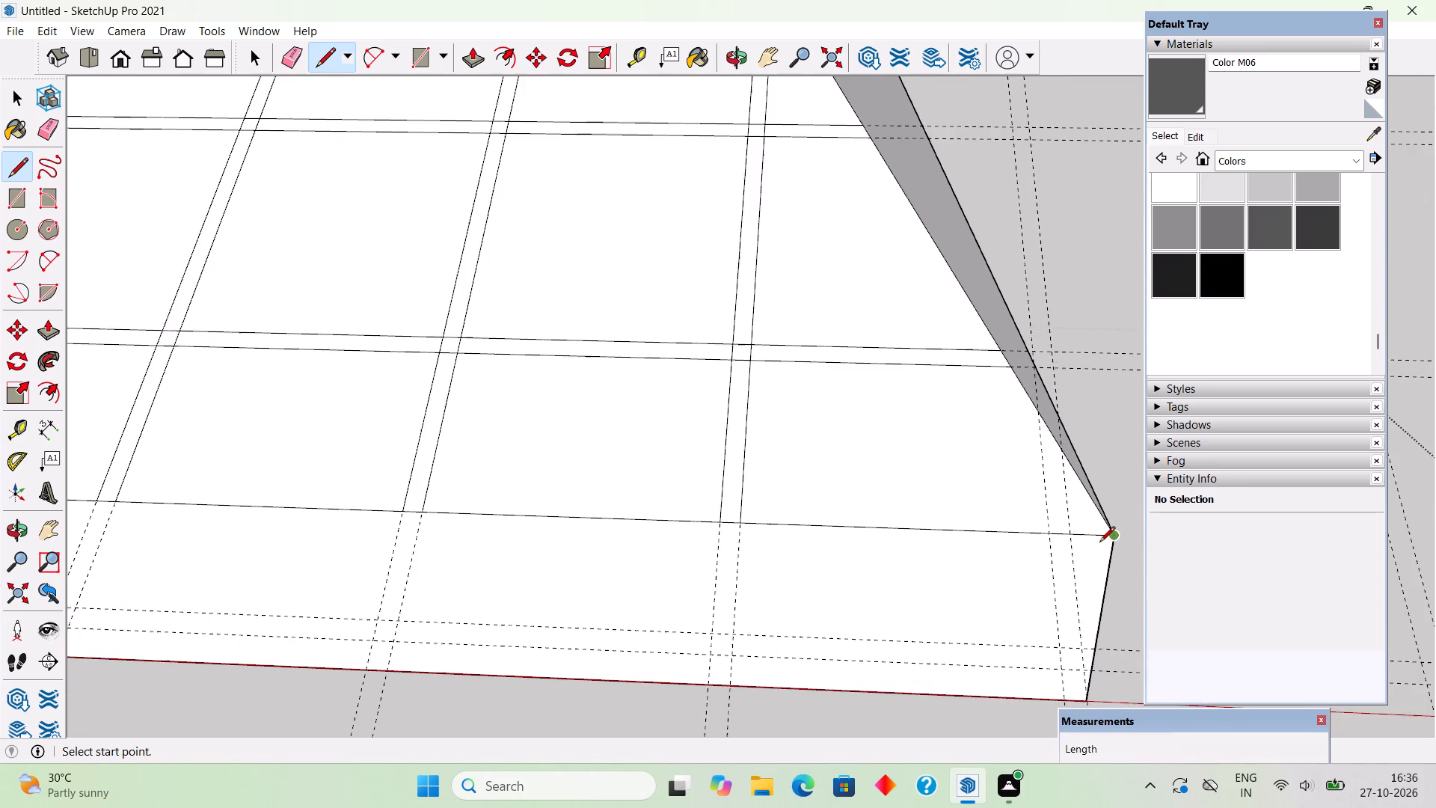
{"action": "scroll", "coordinate": [1090, 551], "scroll_direction": "up", "scroll_amount": 5}
{"action": "left_click", "coordinate": [1053, 523]}
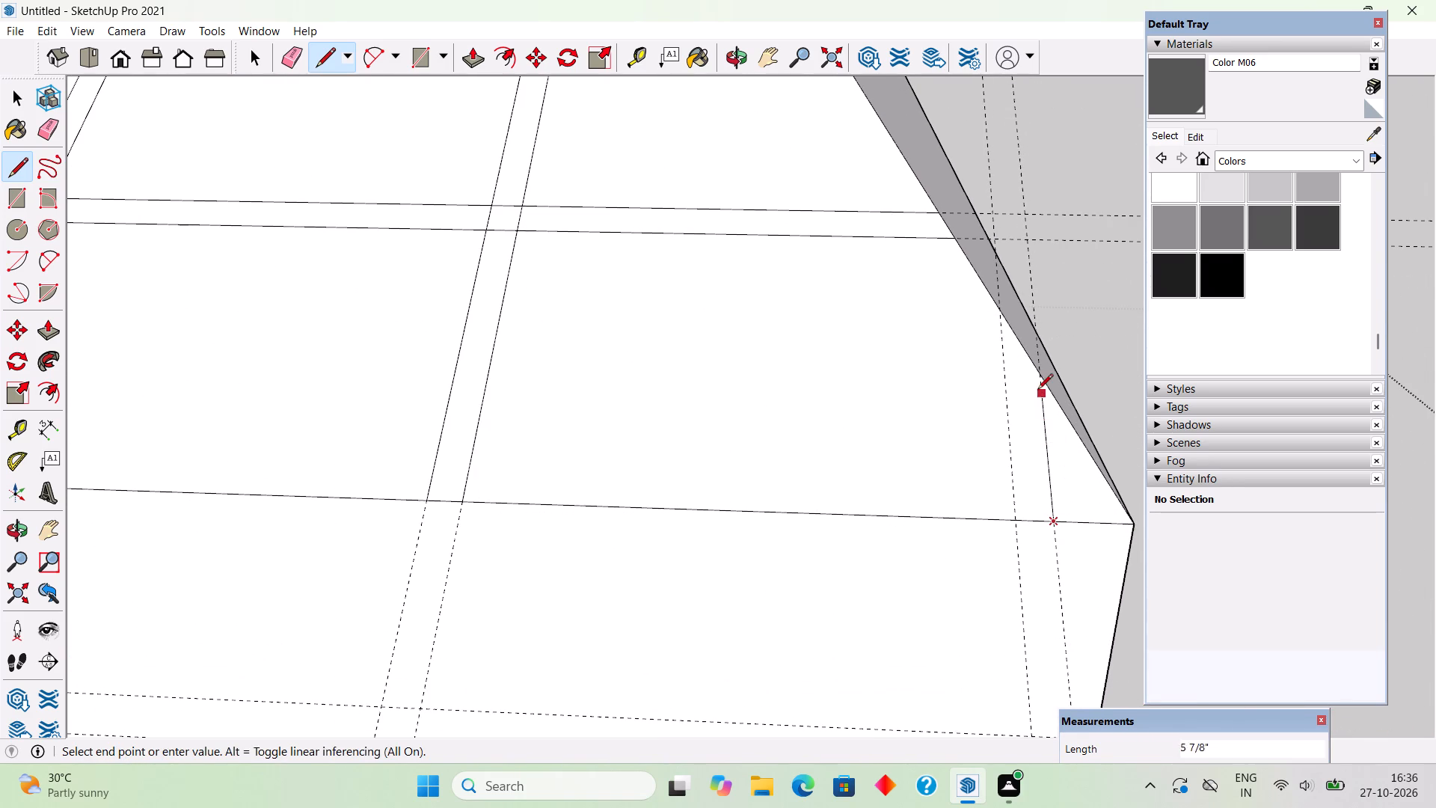
{"action": "left_click", "coordinate": [1038, 376]}
Draw a line about 10" long along the nineteenth upslope pair's guide nearer the origin, from the hip to the eave.
{"action": "left_click", "coordinate": [1002, 310]}
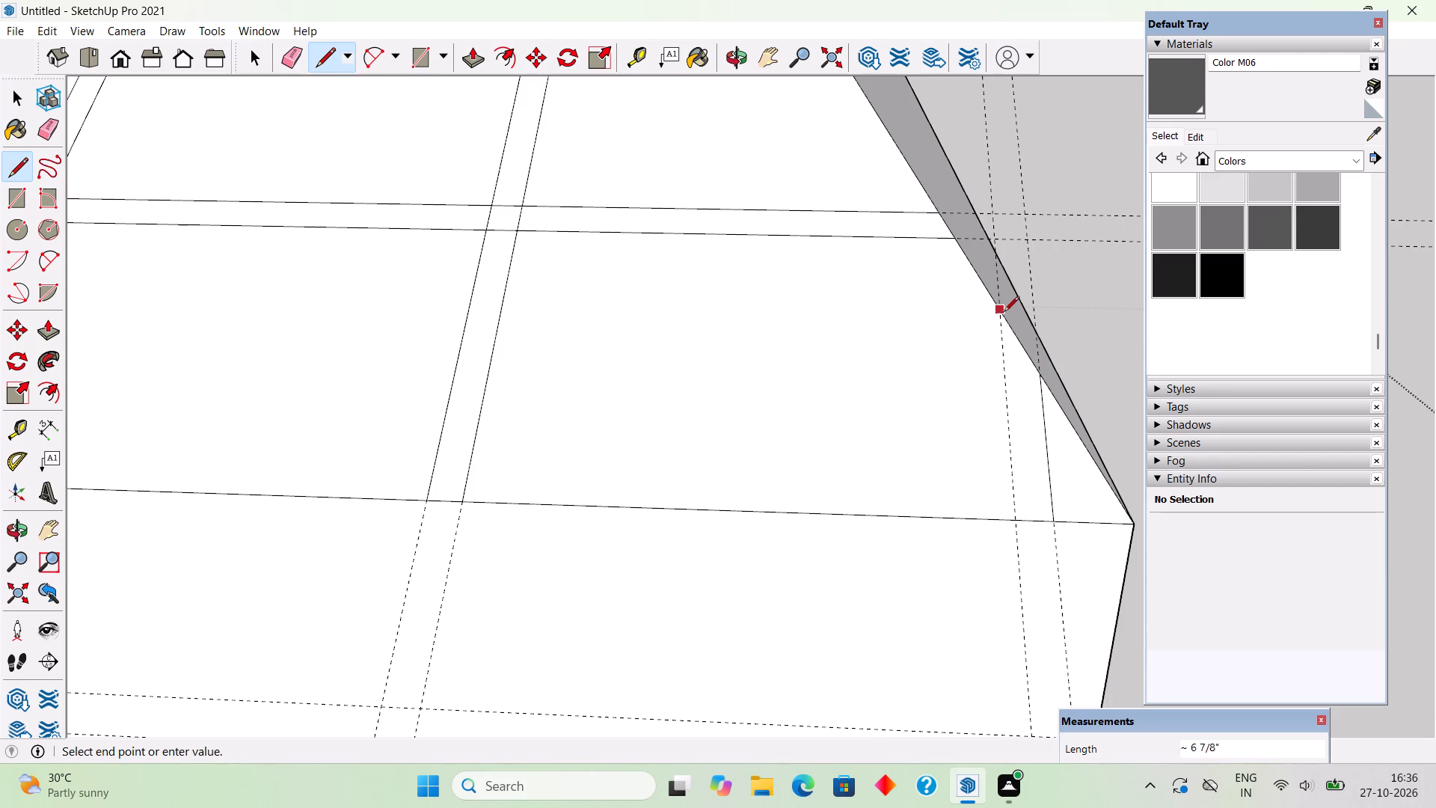
{"action": "left_click", "coordinate": [1019, 525]}
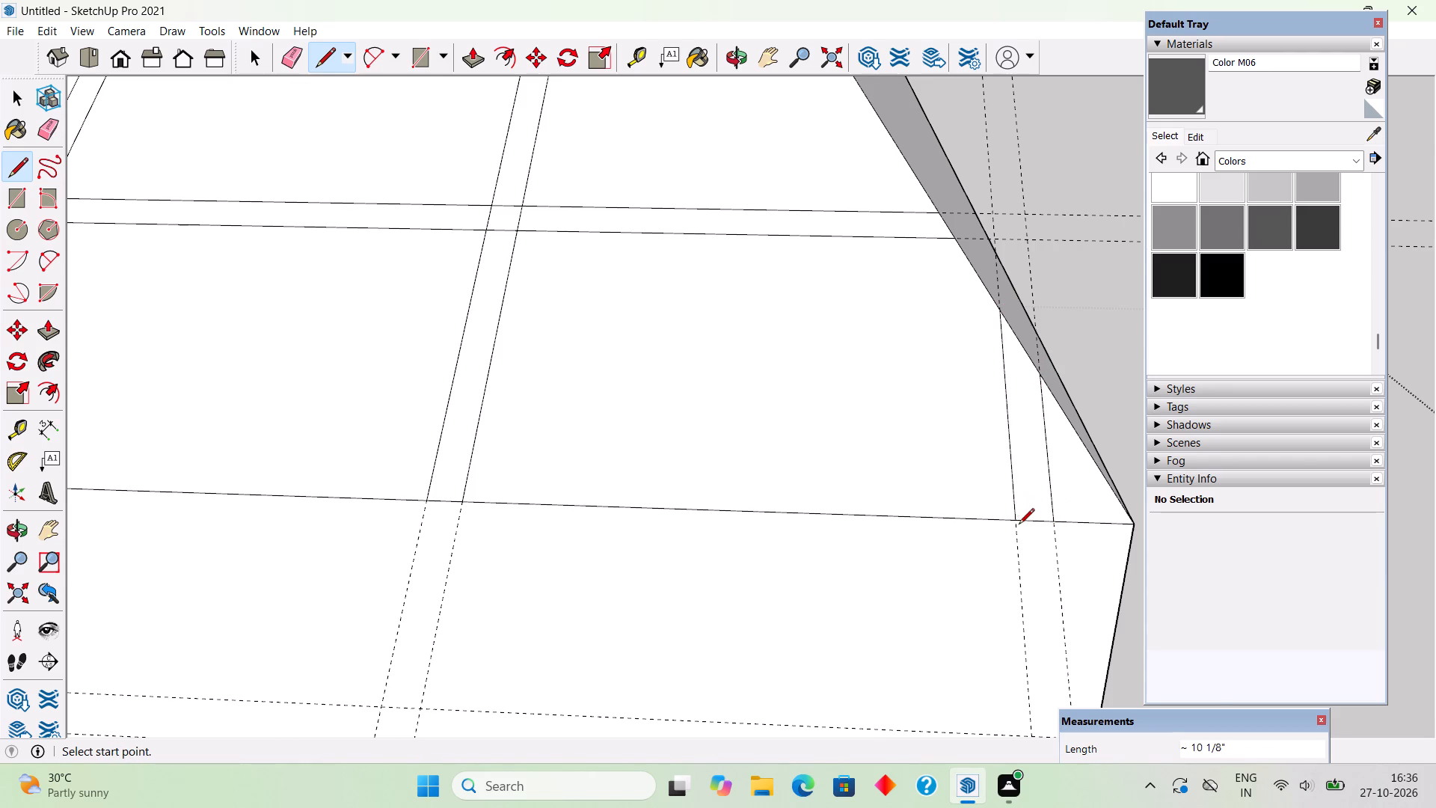
{"action": "scroll", "coordinate": [1019, 524], "scroll_direction": "down", "scroll_amount": 2}
{"action": "key", "text": "space"}
Close the hipped roof's group and return to the main model context.
{"action": "scroll", "coordinate": [1019, 519], "scroll_direction": "down", "scroll_amount": 19}
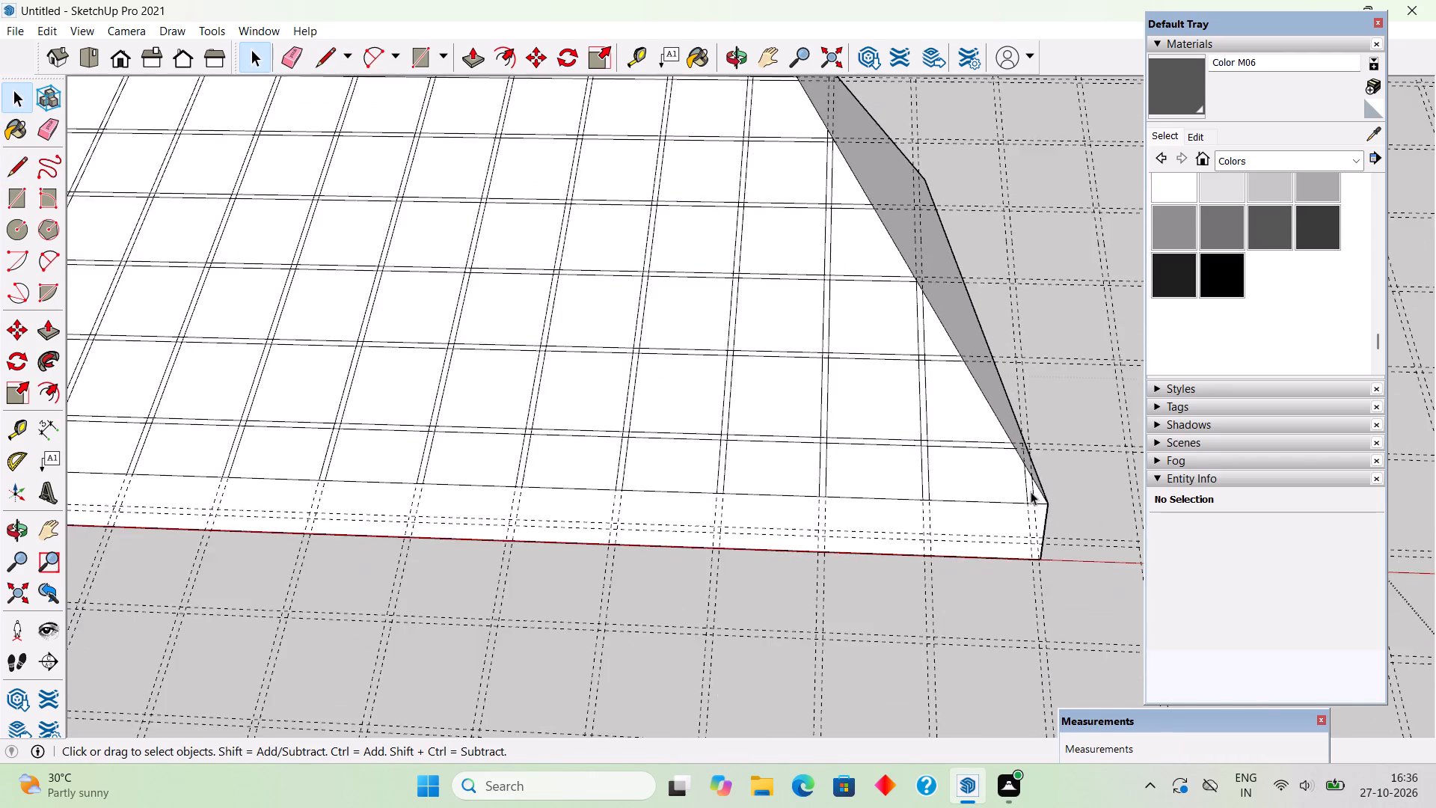
{"action": "scroll", "coordinate": [1031, 492], "scroll_direction": "down", "scroll_amount": 16}
{"action": "middle_click_drag", "start_coordinate": [748, 505], "coordinate": [1120, 526]}
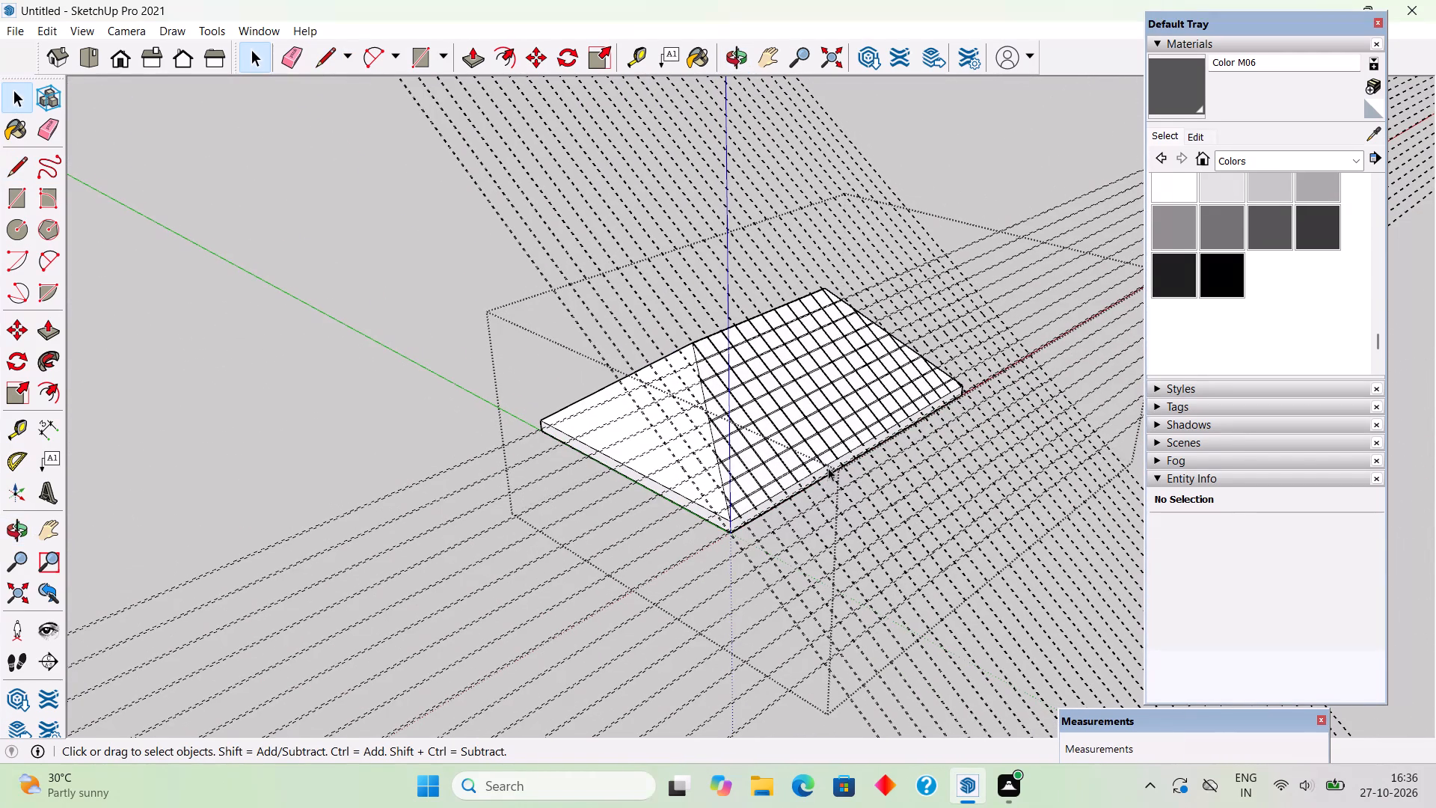
{"action": "left_click", "coordinate": [305, 266]}
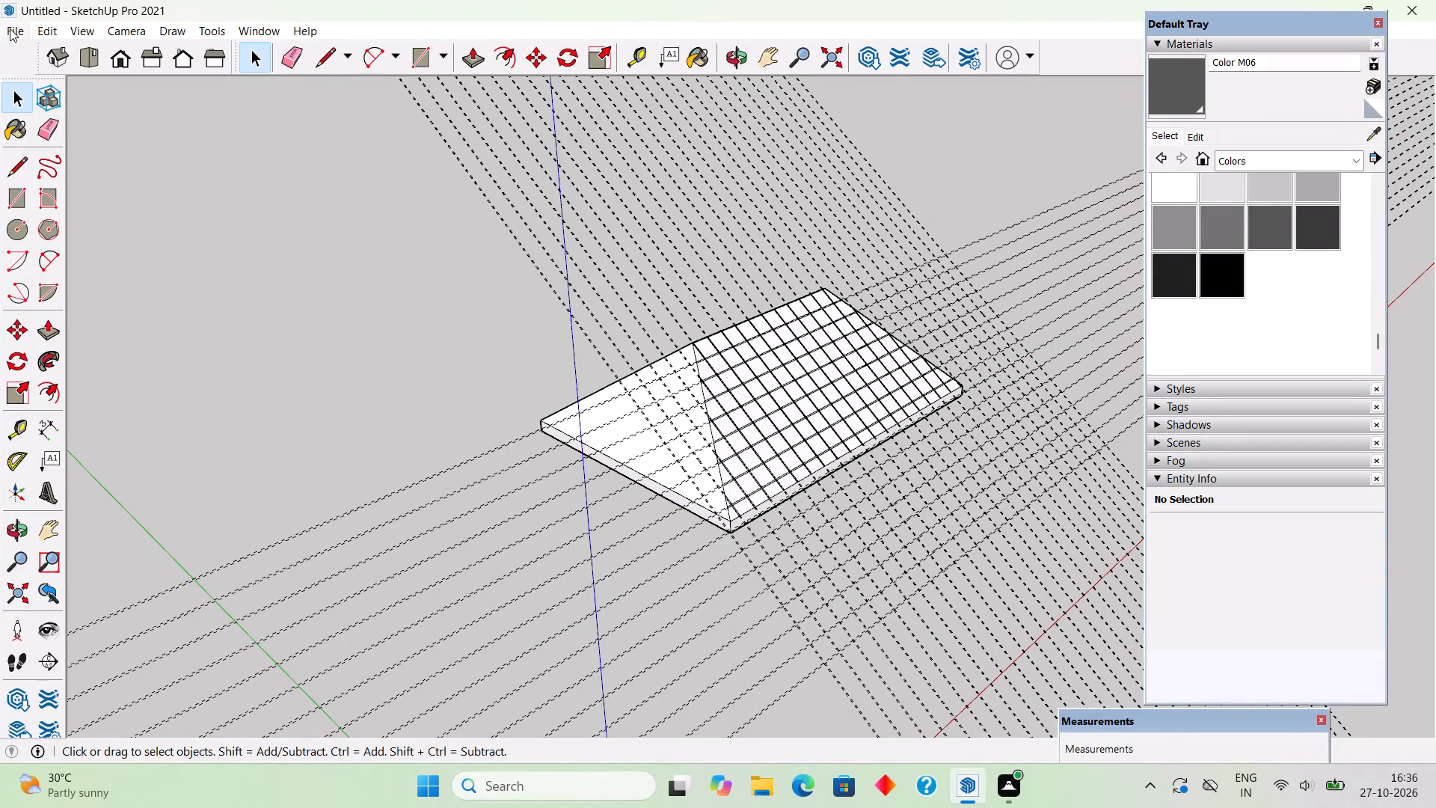
Delete all construction guides from the model.
{"action": "left_click", "coordinate": [40, 26]}
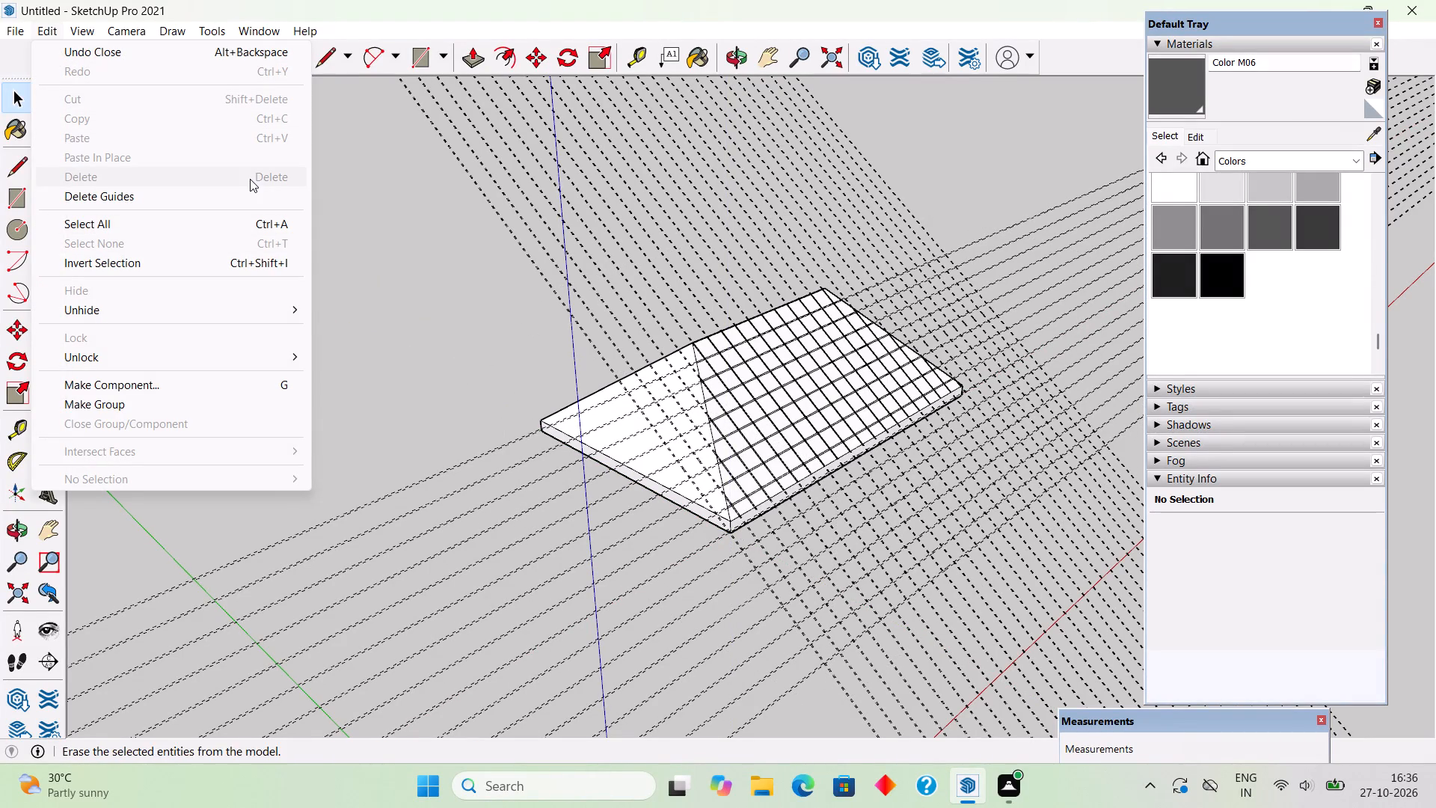
{"action": "left_click", "coordinate": [252, 201]}
Examine the hipped roof's tile-lined front slope and its untiled triangular end slope from several angles.
{"action": "middle_click_drag", "start_coordinate": [515, 370], "coordinate": [942, 459]}
{"action": "scroll", "coordinate": [844, 490], "scroll_direction": "up", "scroll_amount": 6}
{"action": "middle_click_drag", "start_coordinate": [803, 489], "coordinate": [752, 405]}
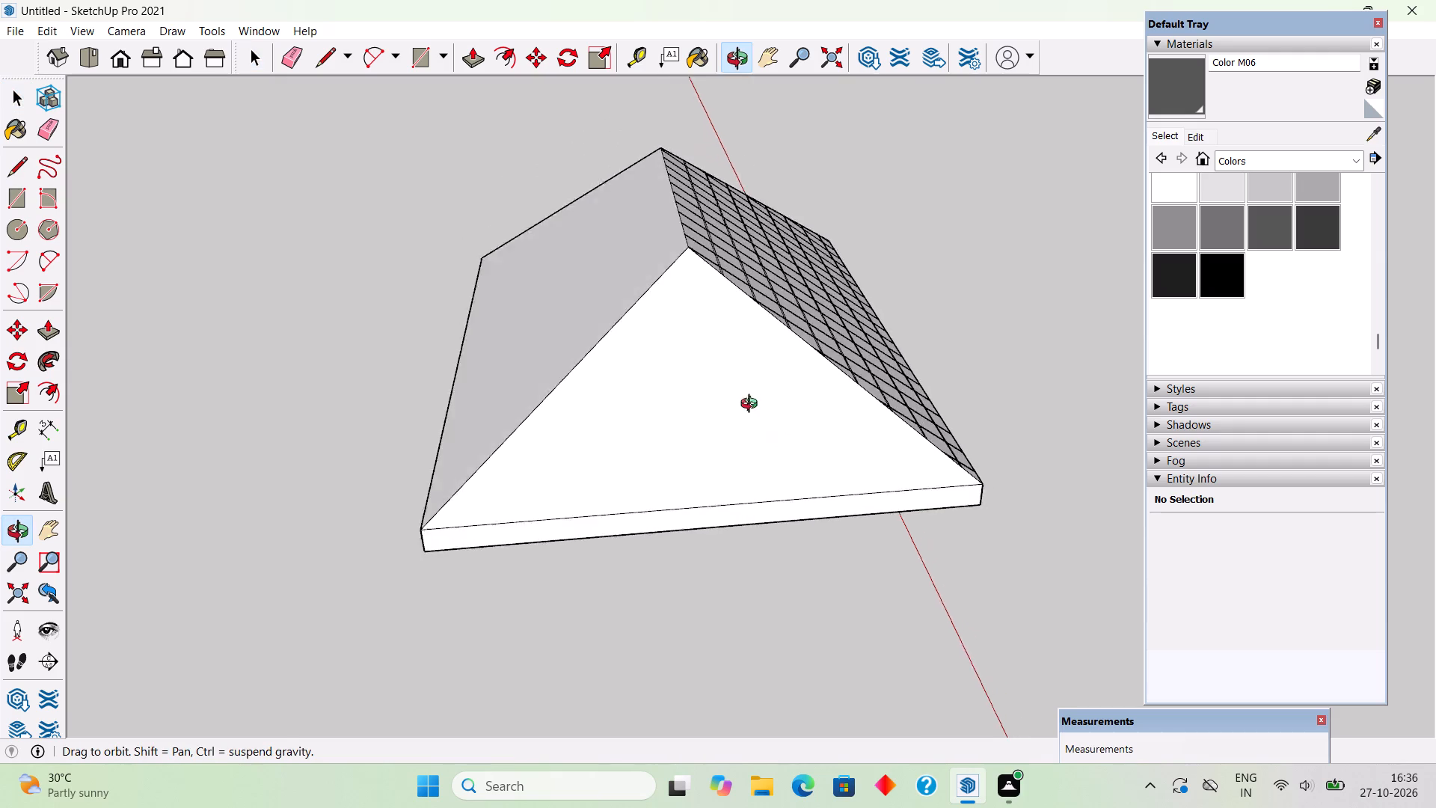
{"action": "middle_click_drag", "start_coordinate": [752, 405], "coordinate": [658, 411]}
{"action": "scroll", "coordinate": [637, 297], "scroll_direction": "up", "scroll_amount": 5}
{"action": "middle_click", "coordinate": [714, 261]}
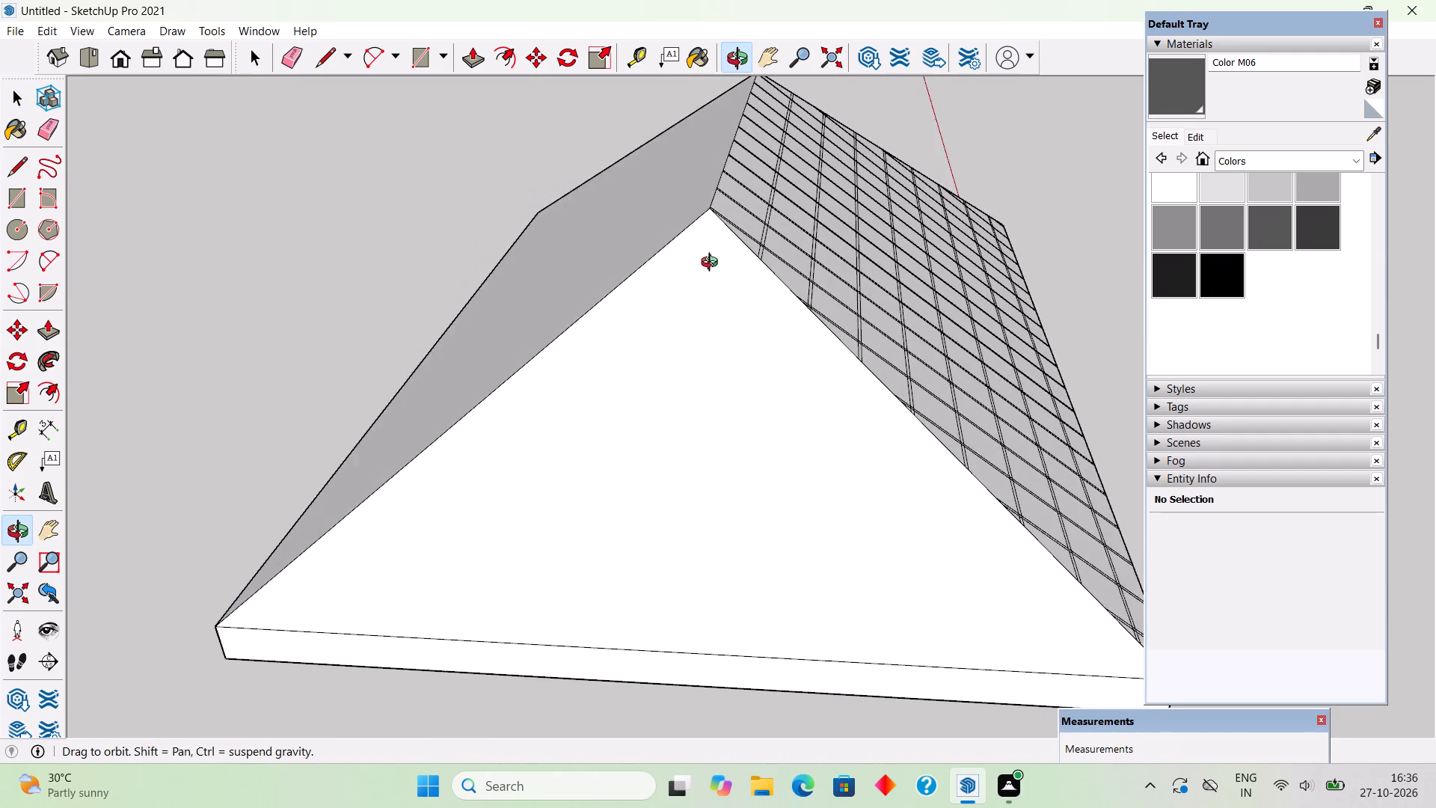
{"action": "scroll", "coordinate": [704, 259], "scroll_direction": "down", "scroll_amount": 3}
{"action": "middle_click_drag", "start_coordinate": [869, 476], "coordinate": [483, 460]}
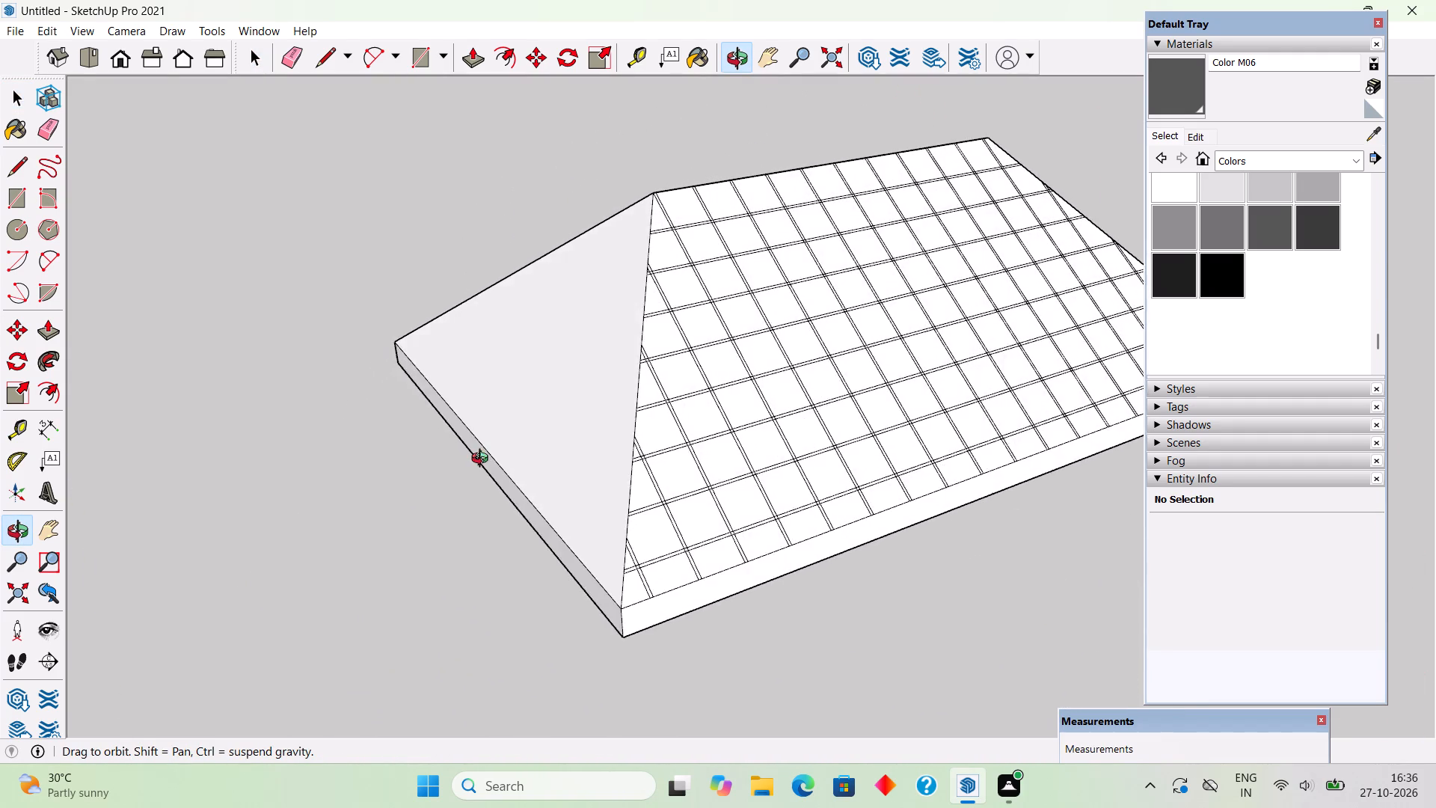
{"action": "middle_click_drag", "start_coordinate": [483, 460], "coordinate": [440, 443]}
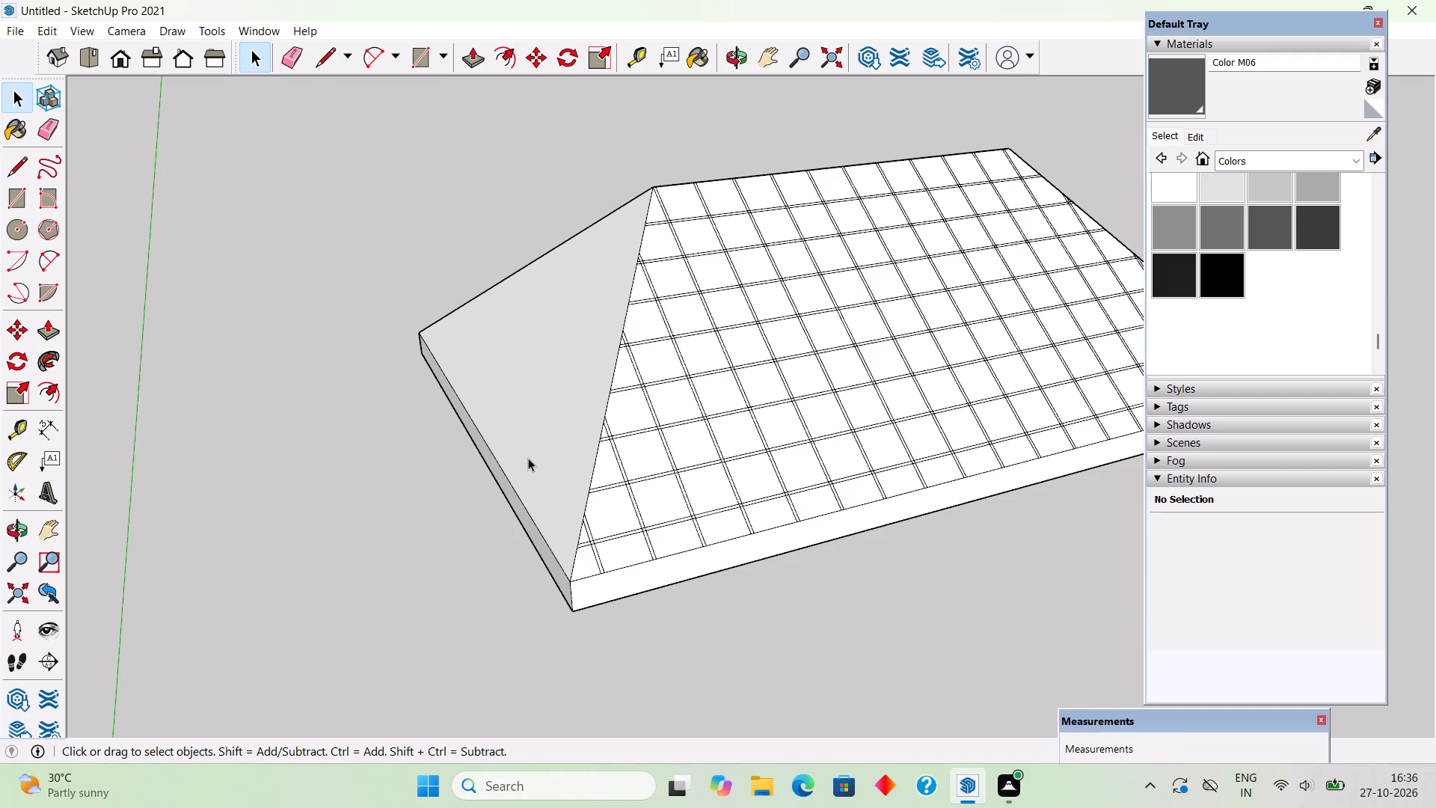
Place a guide on the triangular end slope, parallel to its eave about 11 3/16" upslope, through the front slope's lowest course line at the hip.
{"action": "middle_click_drag", "start_coordinate": [526, 457], "coordinate": [951, 464]}
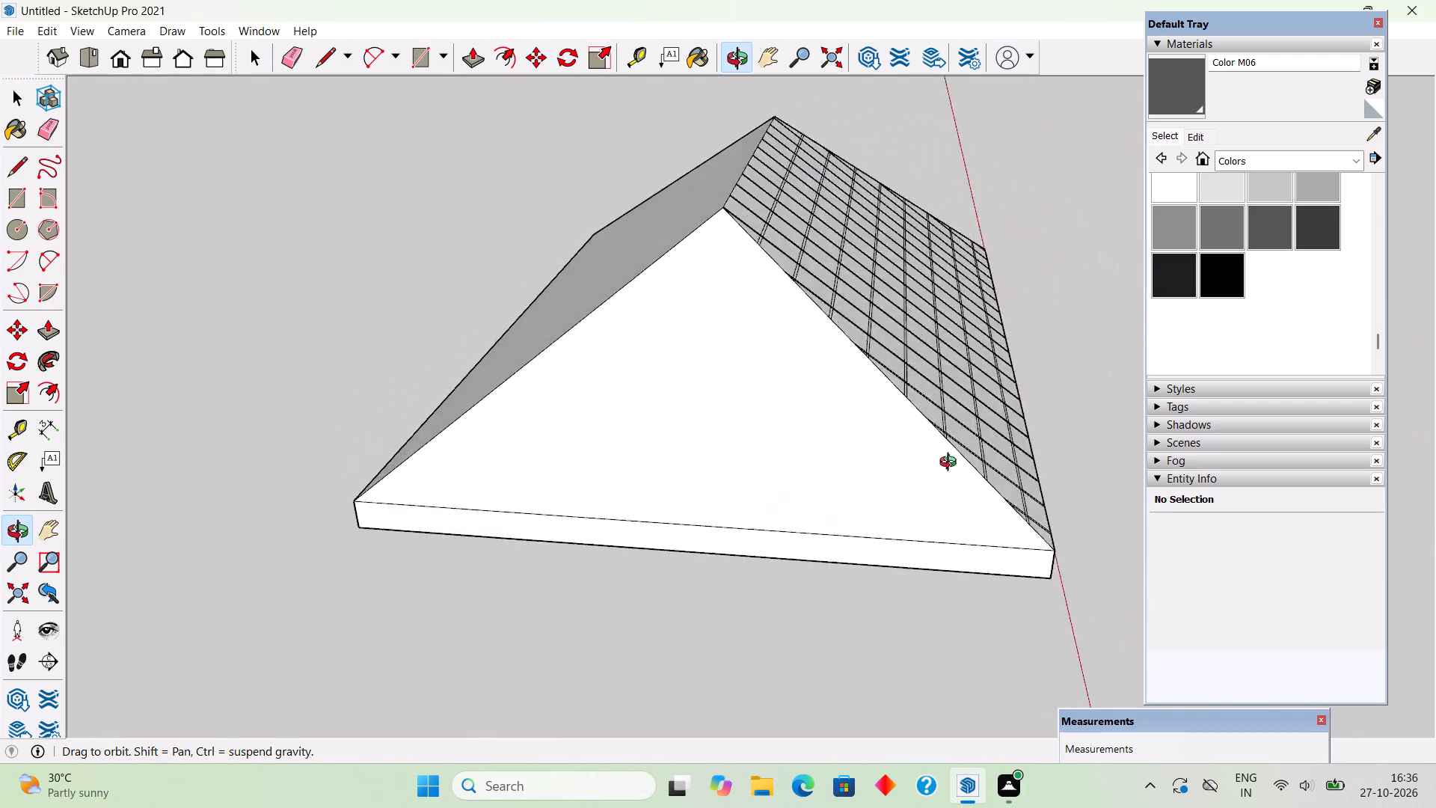
{"action": "middle_click_drag", "start_coordinate": [951, 464], "coordinate": [1013, 439]}
{"action": "middle_click_drag", "start_coordinate": [931, 508], "coordinate": [1129, 384]}
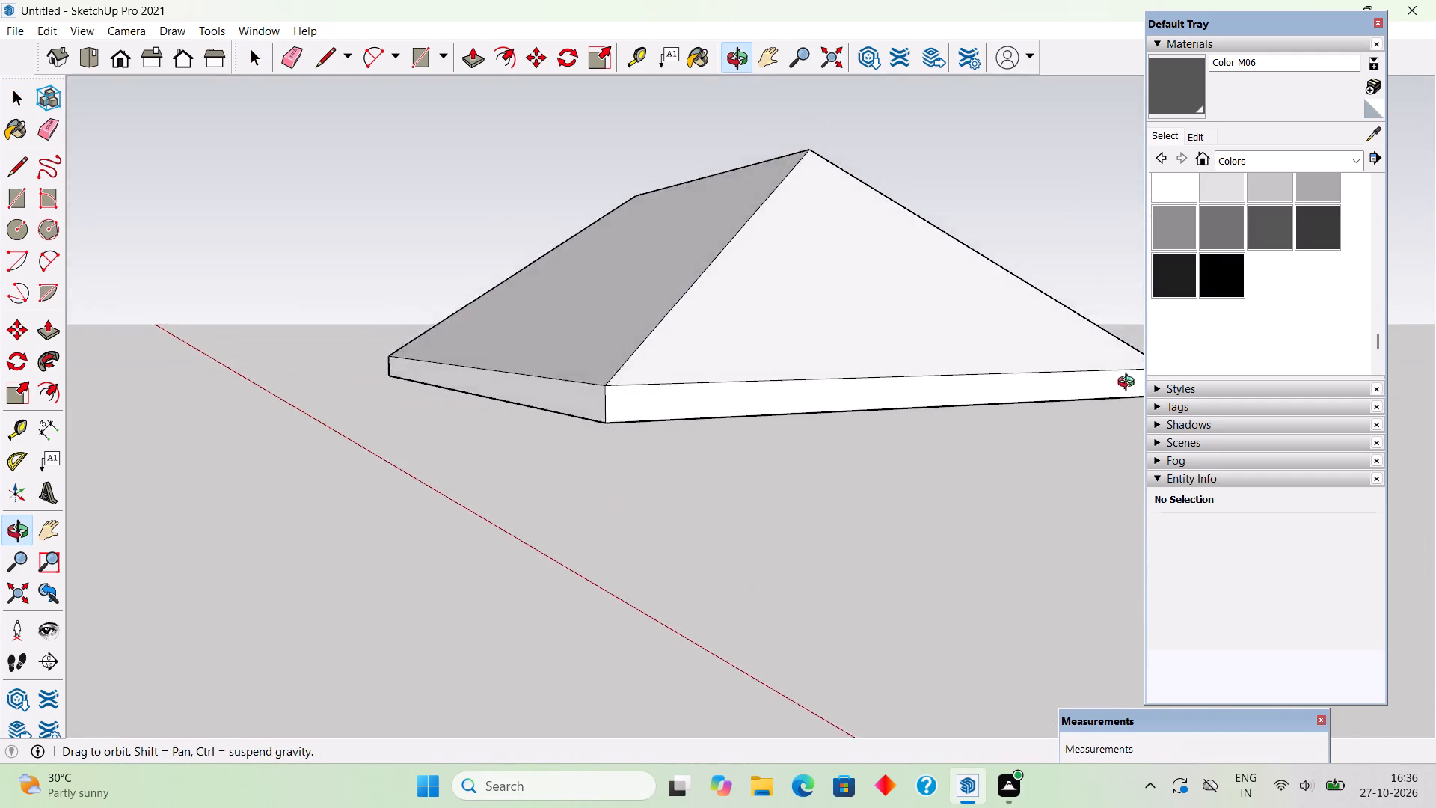
{"action": "middle_click_drag", "start_coordinate": [1129, 384], "coordinate": [429, 548]}
{"action": "scroll", "coordinate": [439, 535], "scroll_direction": "up", "scroll_amount": 6}
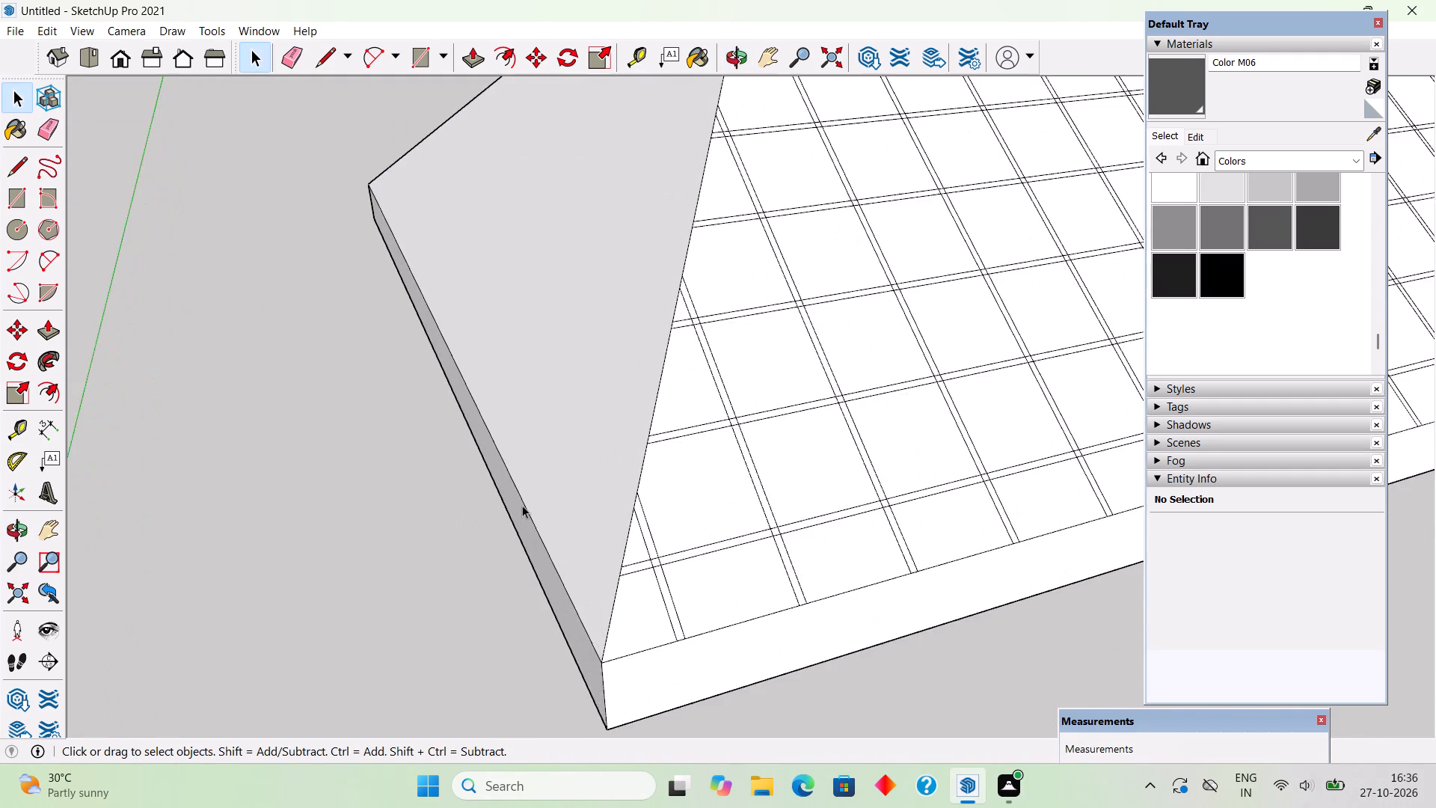
{"action": "scroll", "coordinate": [523, 505], "scroll_direction": "up", "scroll_amount": 2}
{"action": "key", "text": "t"}
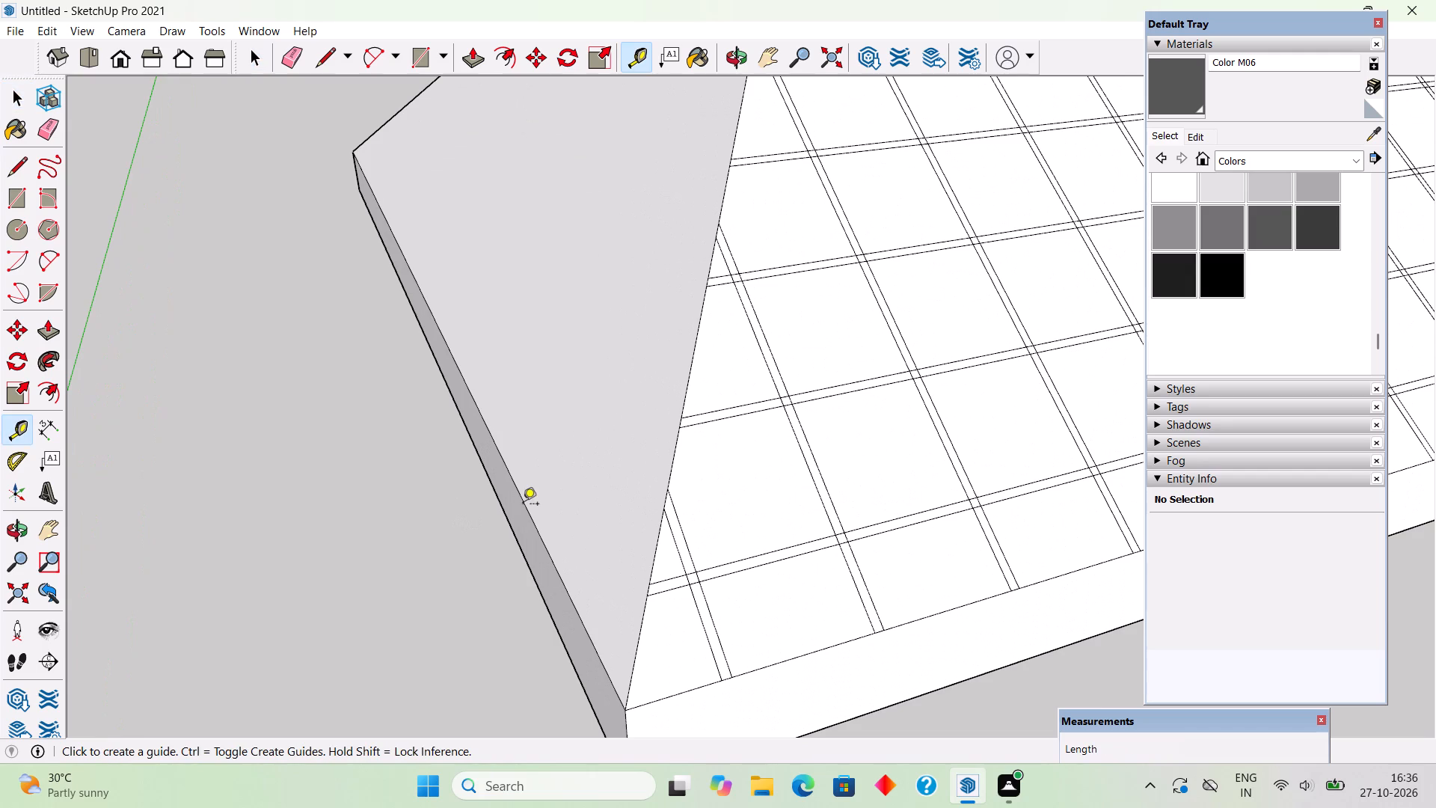
{"action": "left_click", "coordinate": [530, 512]}
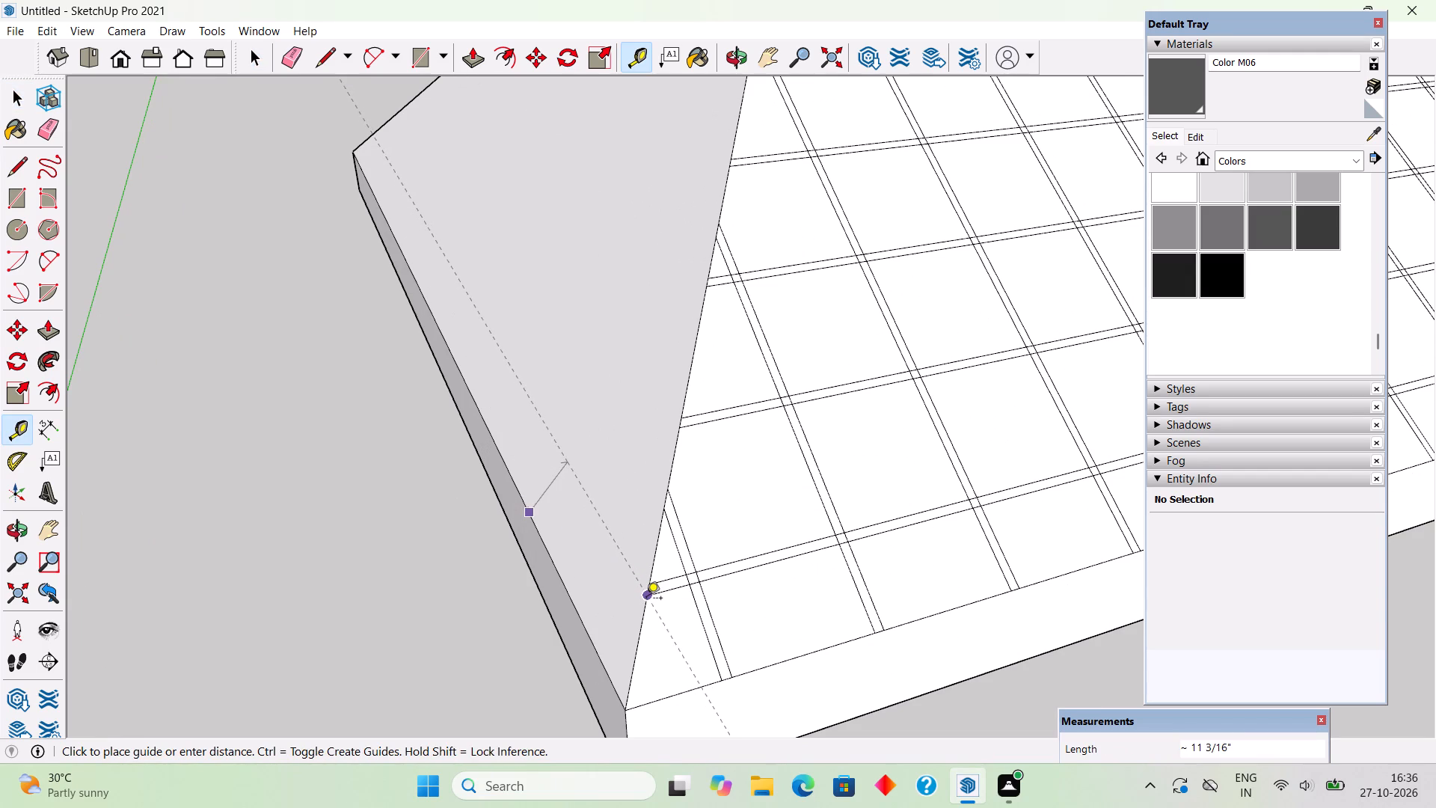
{"action": "left_click", "coordinate": [646, 599]}
Examine where the first guide crosses the end slope and meets the hips on both sides.
{"action": "middle_click_drag", "start_coordinate": [625, 605], "coordinate": [478, 616]}
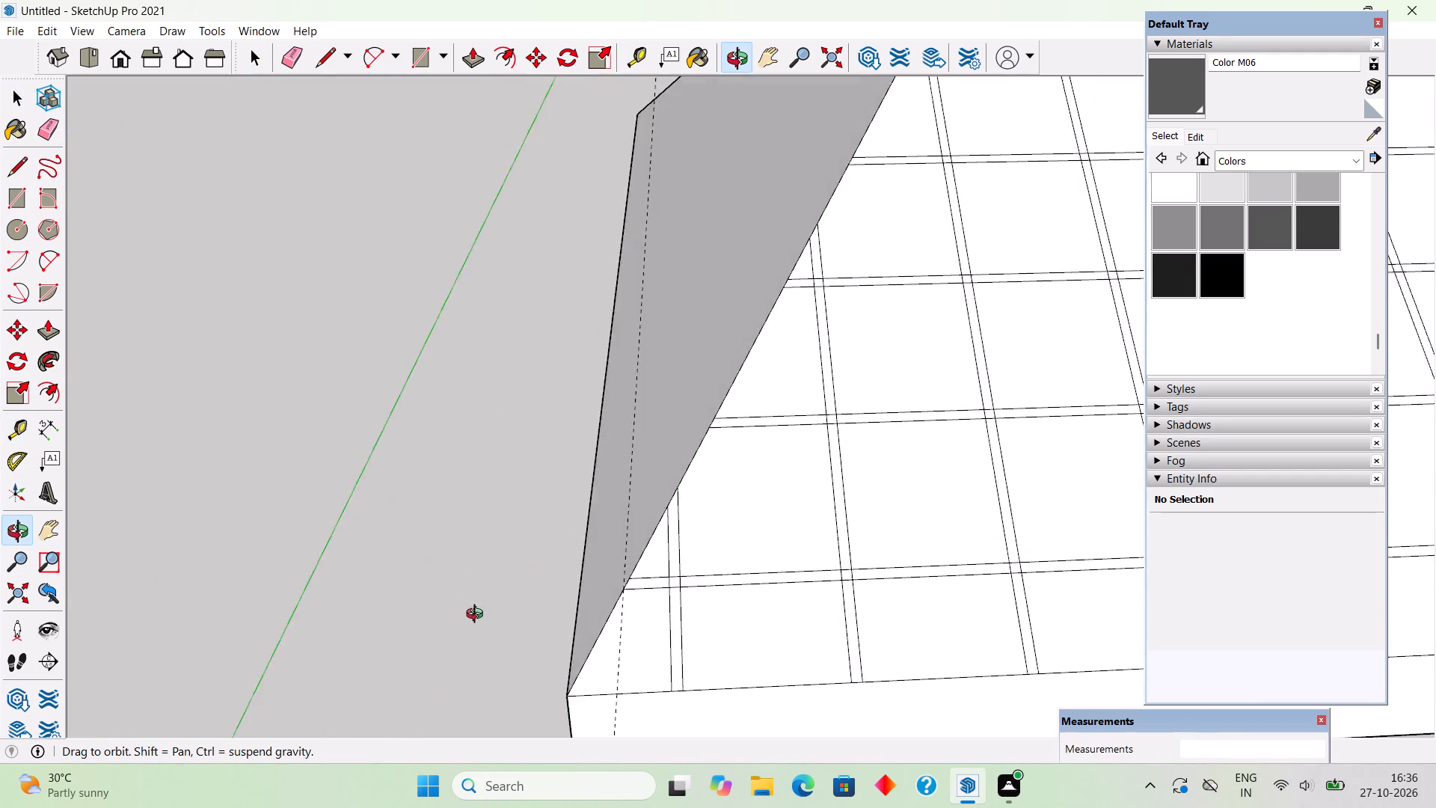
{"action": "middle_click_drag", "start_coordinate": [478, 616], "coordinate": [934, 567]}
{"action": "scroll", "coordinate": [825, 542], "scroll_direction": "down", "scroll_amount": 10}
{"action": "scroll", "coordinate": [135, 473], "scroll_direction": "up", "scroll_amount": 5}
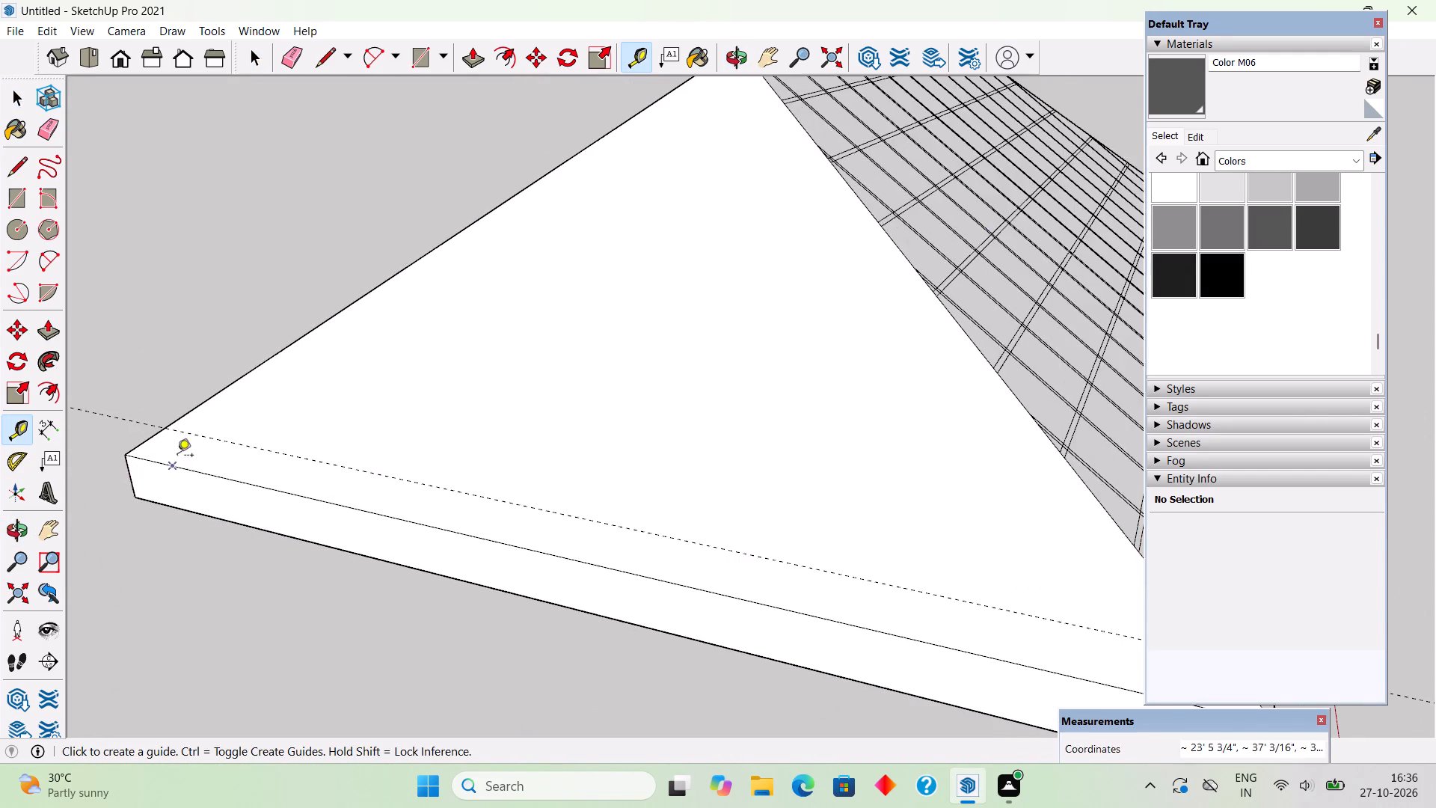
{"action": "scroll", "coordinate": [177, 456], "scroll_direction": "up", "scroll_amount": 4}
{"action": "middle_click_drag", "start_coordinate": [295, 450], "coordinate": [791, 343]}
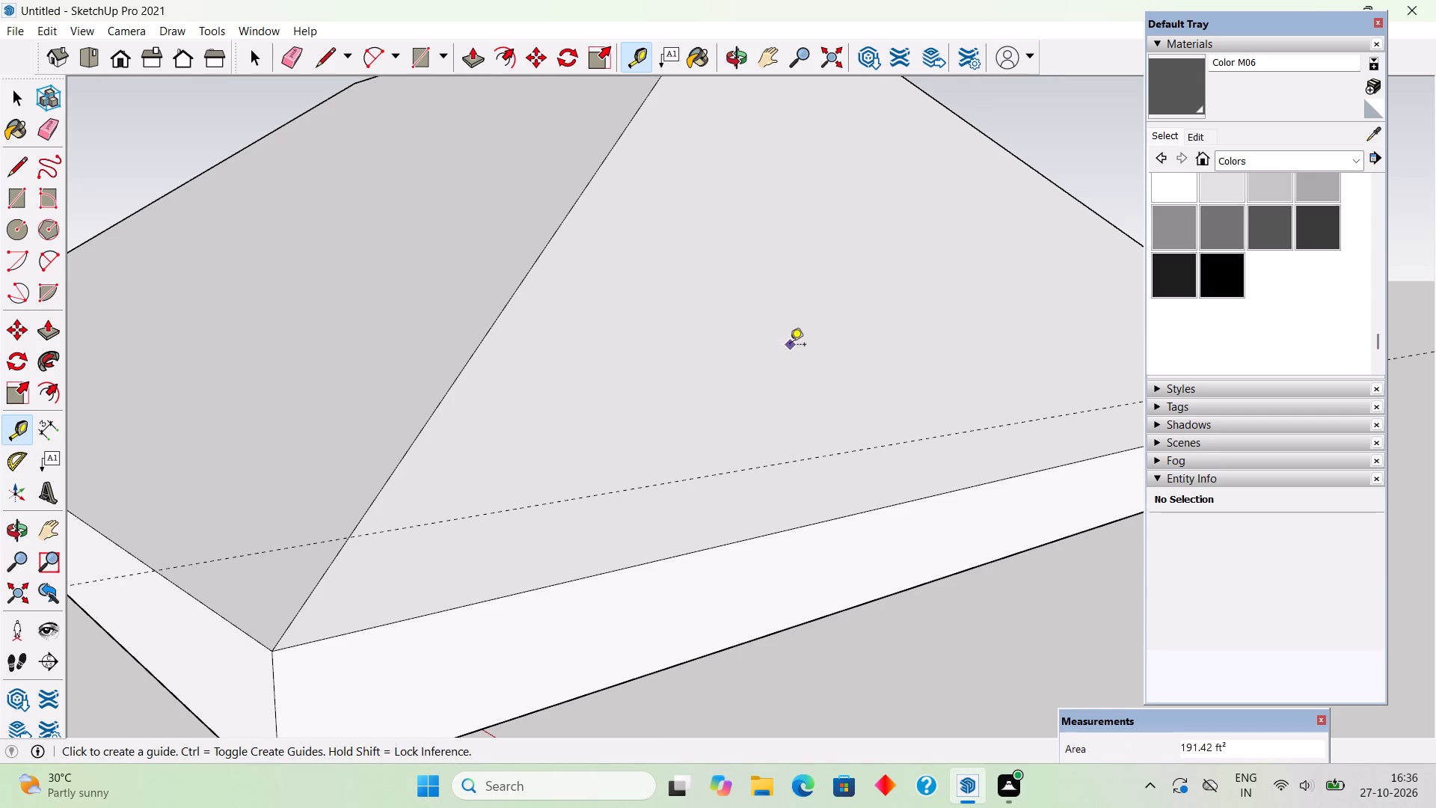
{"action": "key", "text": "l"}
{"action": "key", "text": "space"}
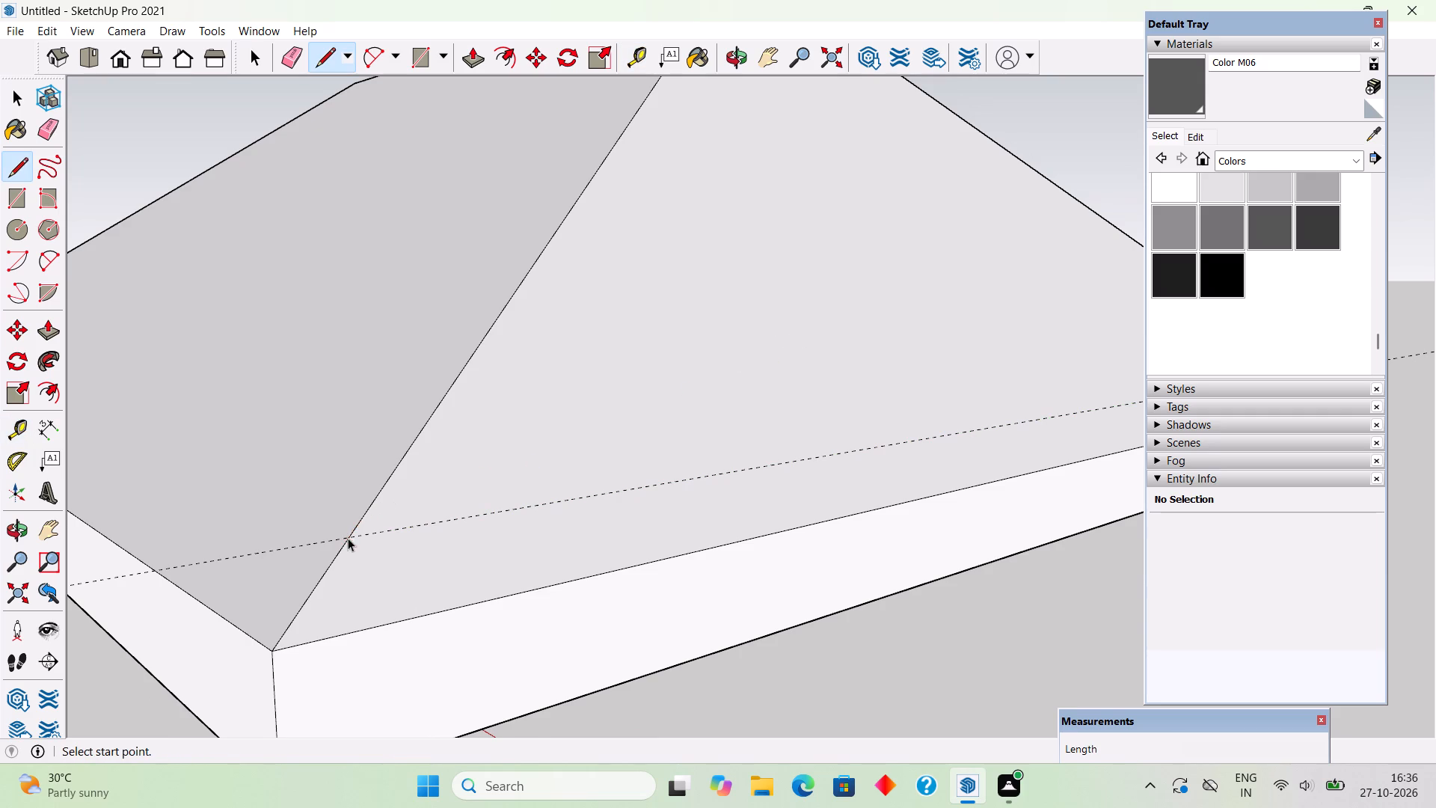
{"action": "scroll", "coordinate": [553, 503], "scroll_direction": "down", "scroll_amount": 10}
{"action": "middle_click_drag", "start_coordinate": [820, 414], "coordinate": [282, 515]}
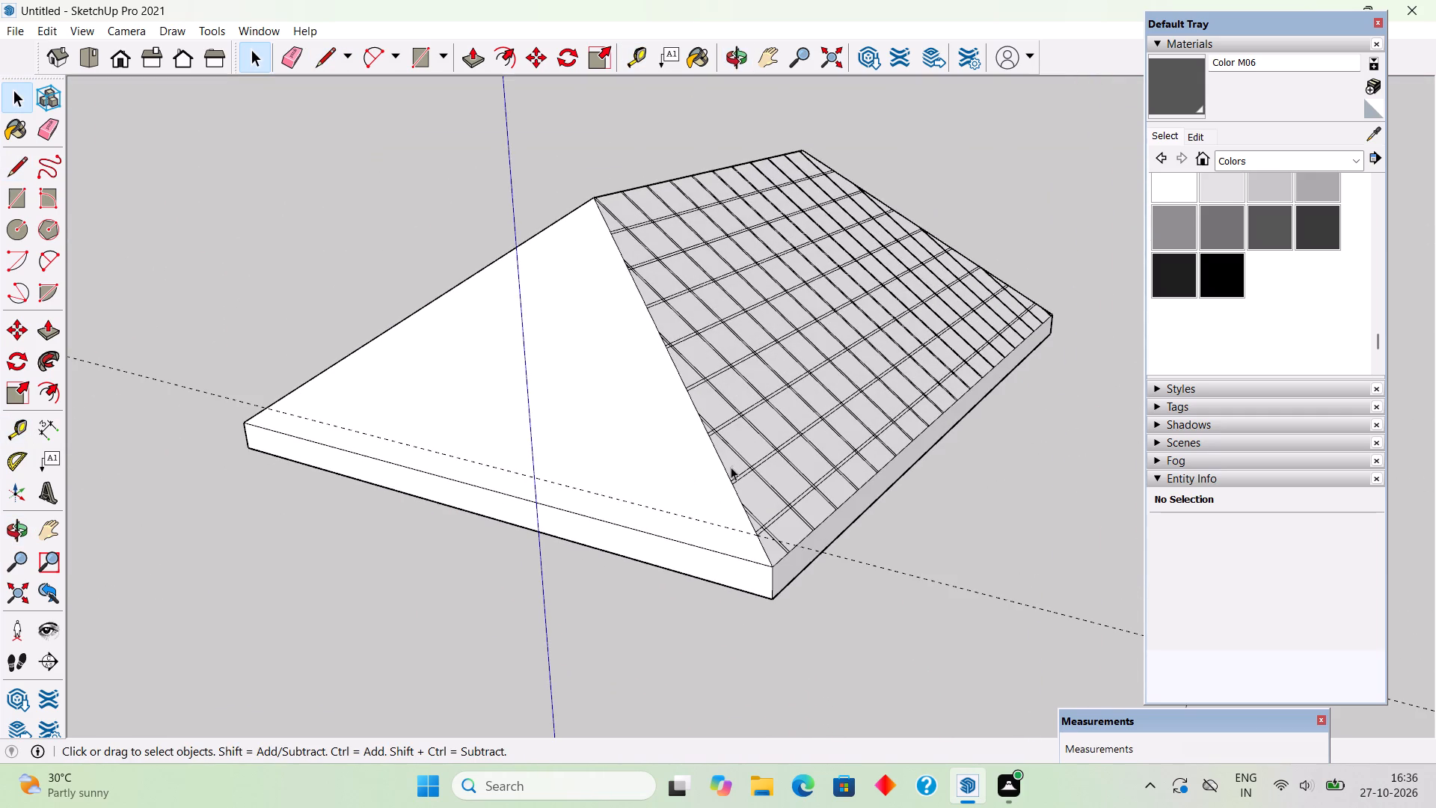
Add a second guide about 1 3/16" above the first on the end slope, meeting the lowest course pair's upper line at the hip.
{"action": "scroll", "coordinate": [732, 466], "scroll_direction": "up", "scroll_amount": 3}
{"action": "middle_click_drag", "start_coordinate": [714, 509], "coordinate": [625, 550]}
{"action": "scroll", "coordinate": [568, 538], "scroll_direction": "up", "scroll_amount": 5}
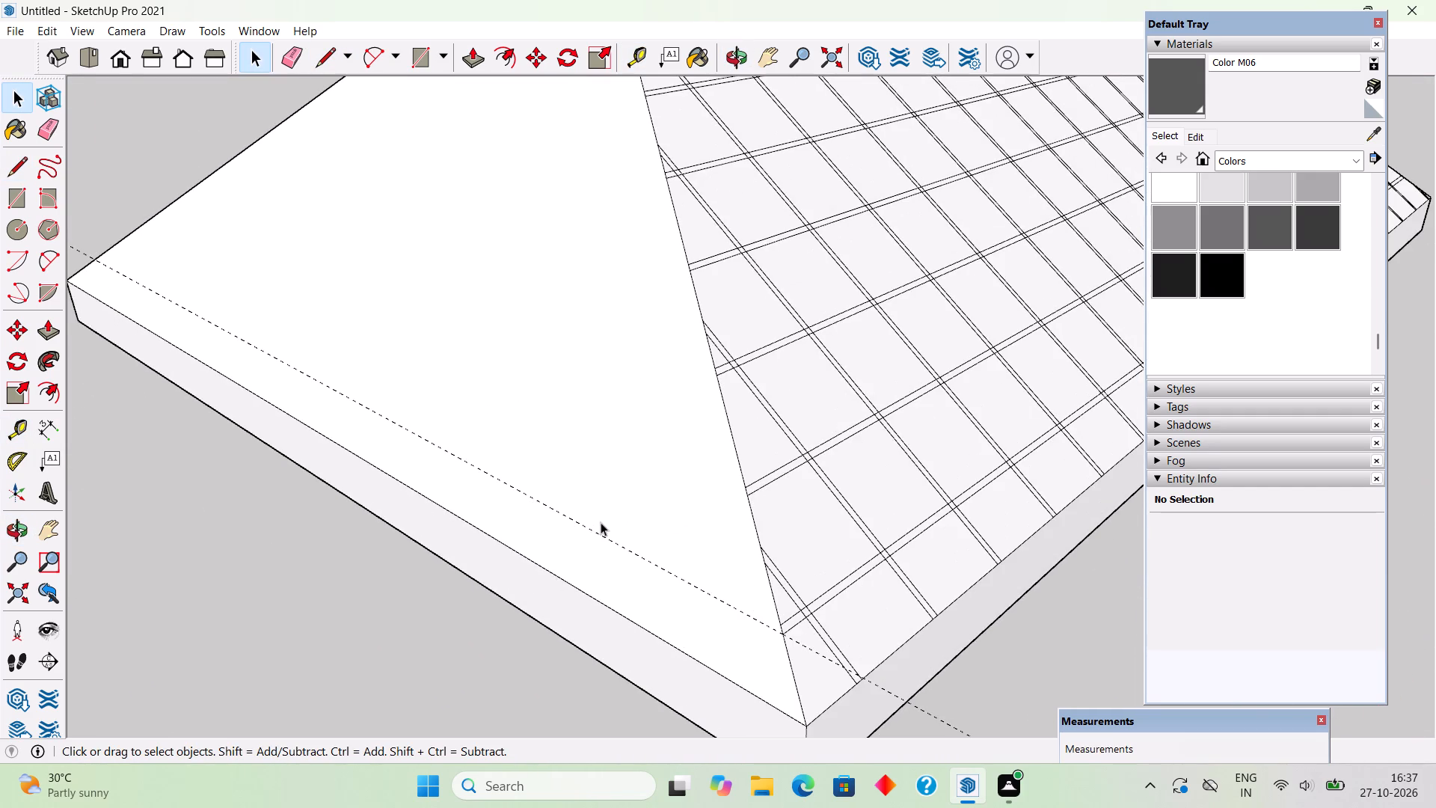
{"action": "middle_click_drag", "start_coordinate": [601, 522], "coordinate": [487, 539]}
{"action": "scroll", "coordinate": [455, 572], "scroll_direction": "up", "scroll_amount": 3}
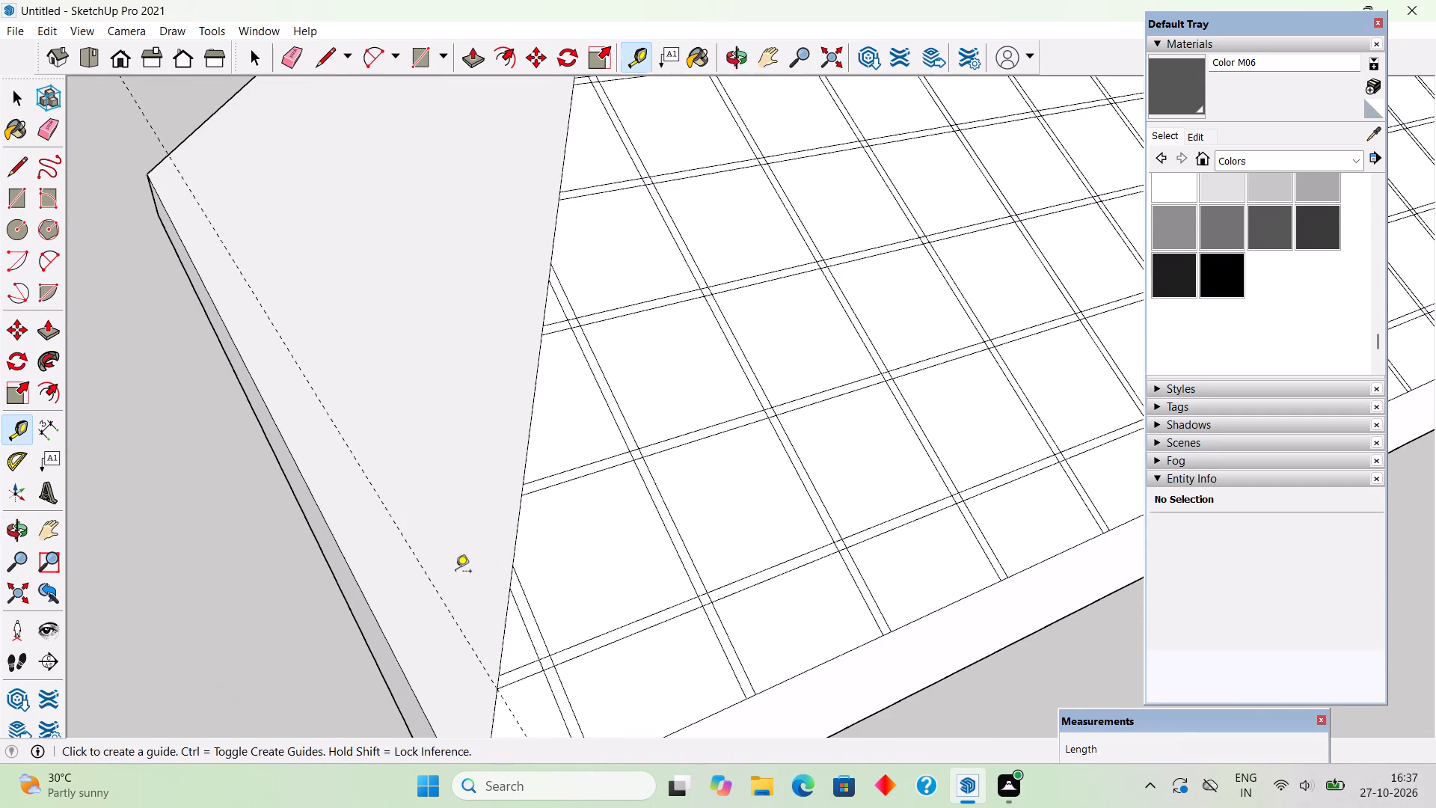
{"action": "key", "text": "t"}
{"action": "left_click", "coordinate": [441, 604]}
{"action": "scroll", "coordinate": [480, 646], "scroll_direction": "up", "scroll_amount": 3}
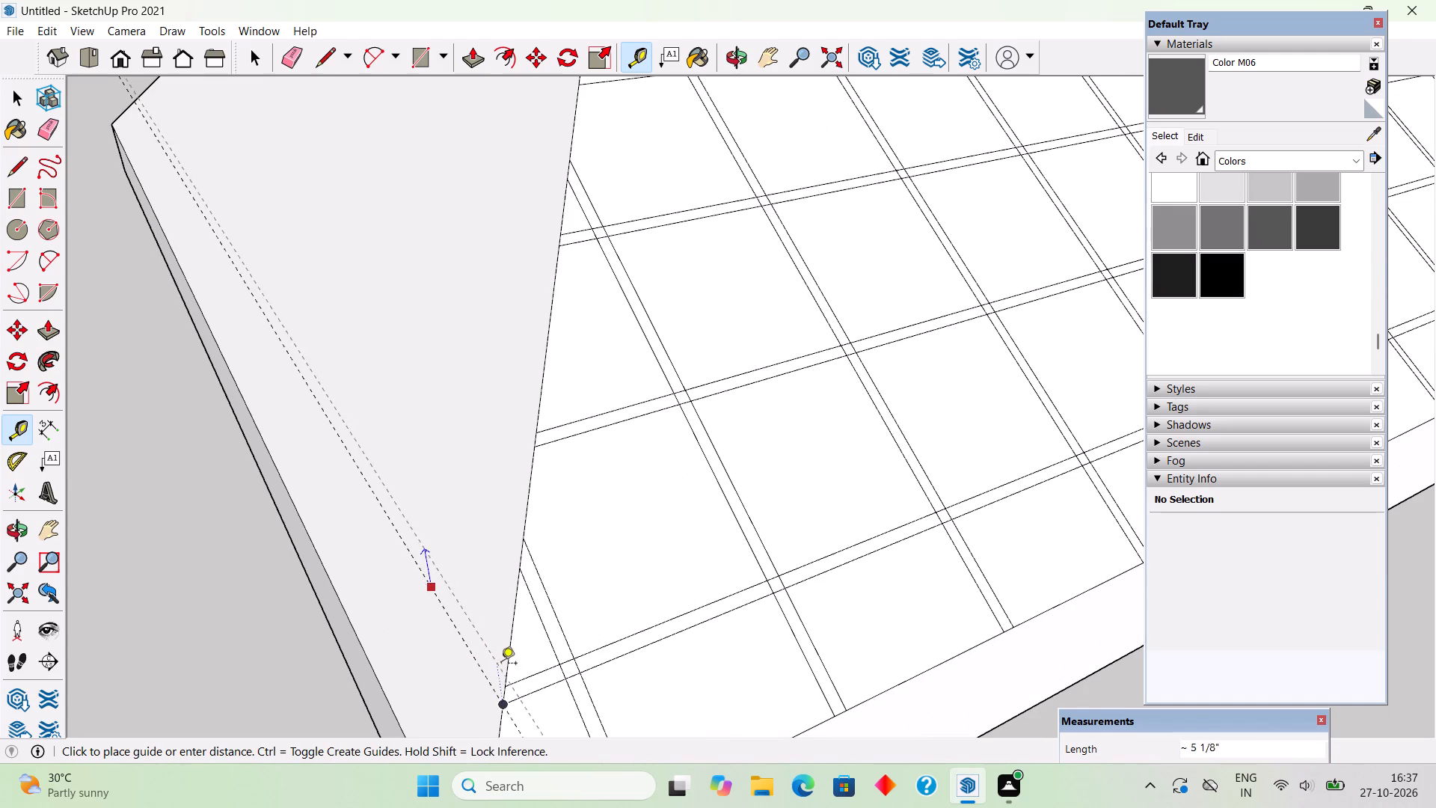
{"action": "scroll", "coordinate": [506, 687], "scroll_direction": "up", "scroll_amount": 6}
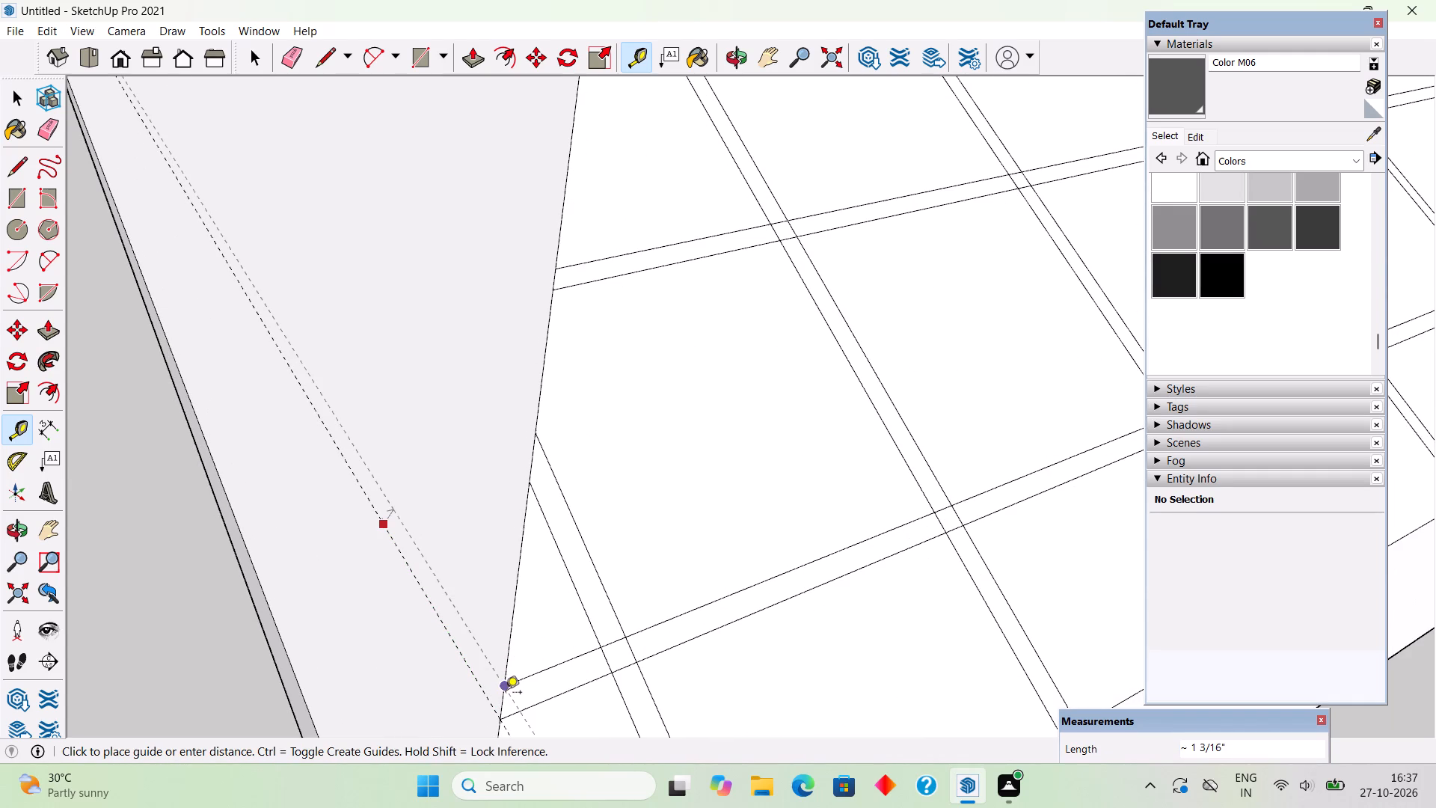
{"action": "left_click", "coordinate": [506, 693]}
Place the second course's guide pair on the end slope, about 1' 5 13/16" above the first pair and about 1 3/16" apart, matching the front lines.
{"action": "middle_click_drag", "start_coordinate": [505, 646], "coordinate": [414, 535]}
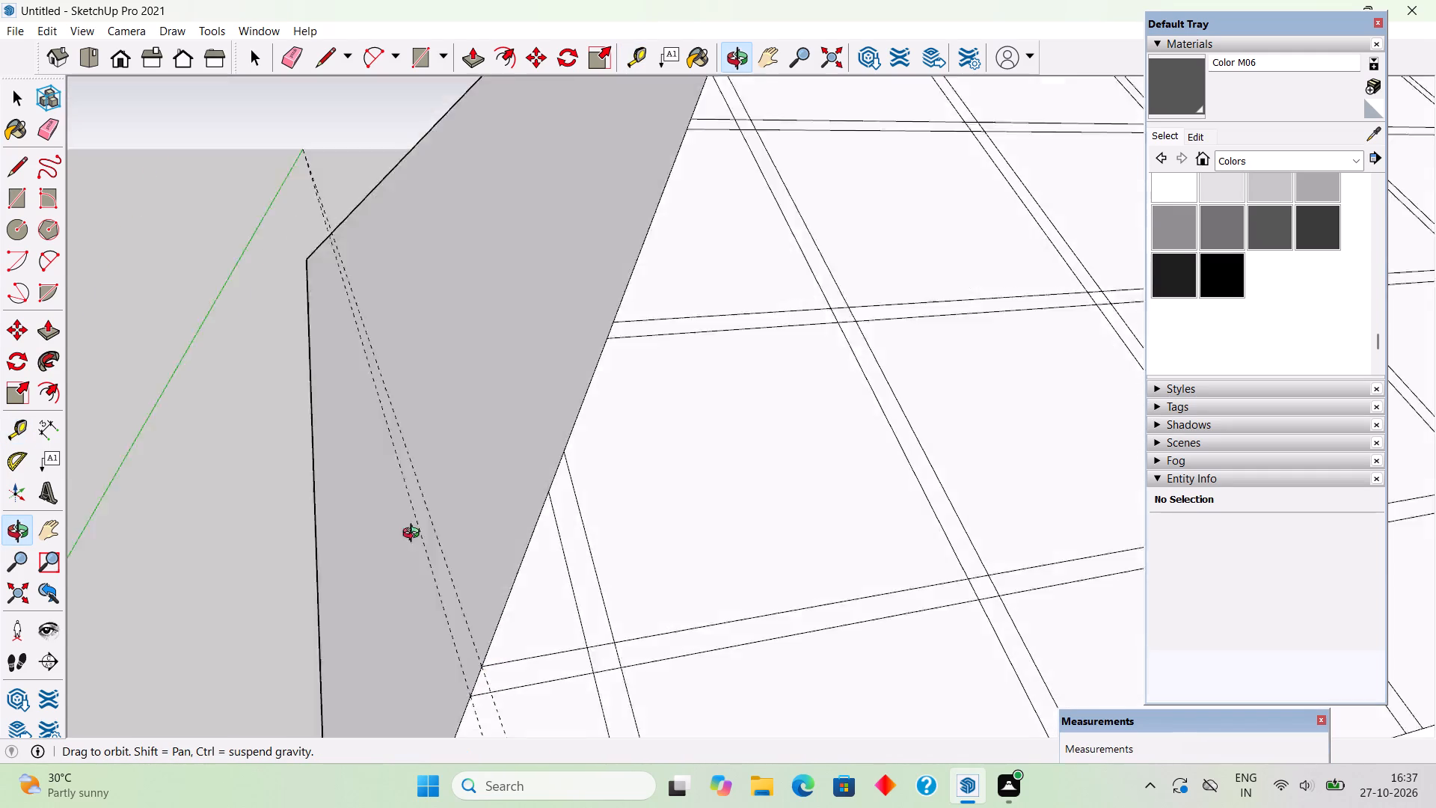
{"action": "middle_click_drag", "start_coordinate": [414, 535], "coordinate": [378, 478]}
{"action": "scroll", "coordinate": [378, 478], "scroll_direction": "down", "scroll_amount": 4}
{"action": "middle_click_drag", "start_coordinate": [541, 533], "coordinate": [633, 620]}
{"action": "scroll", "coordinate": [340, 483], "scroll_direction": "up", "scroll_amount": 3}
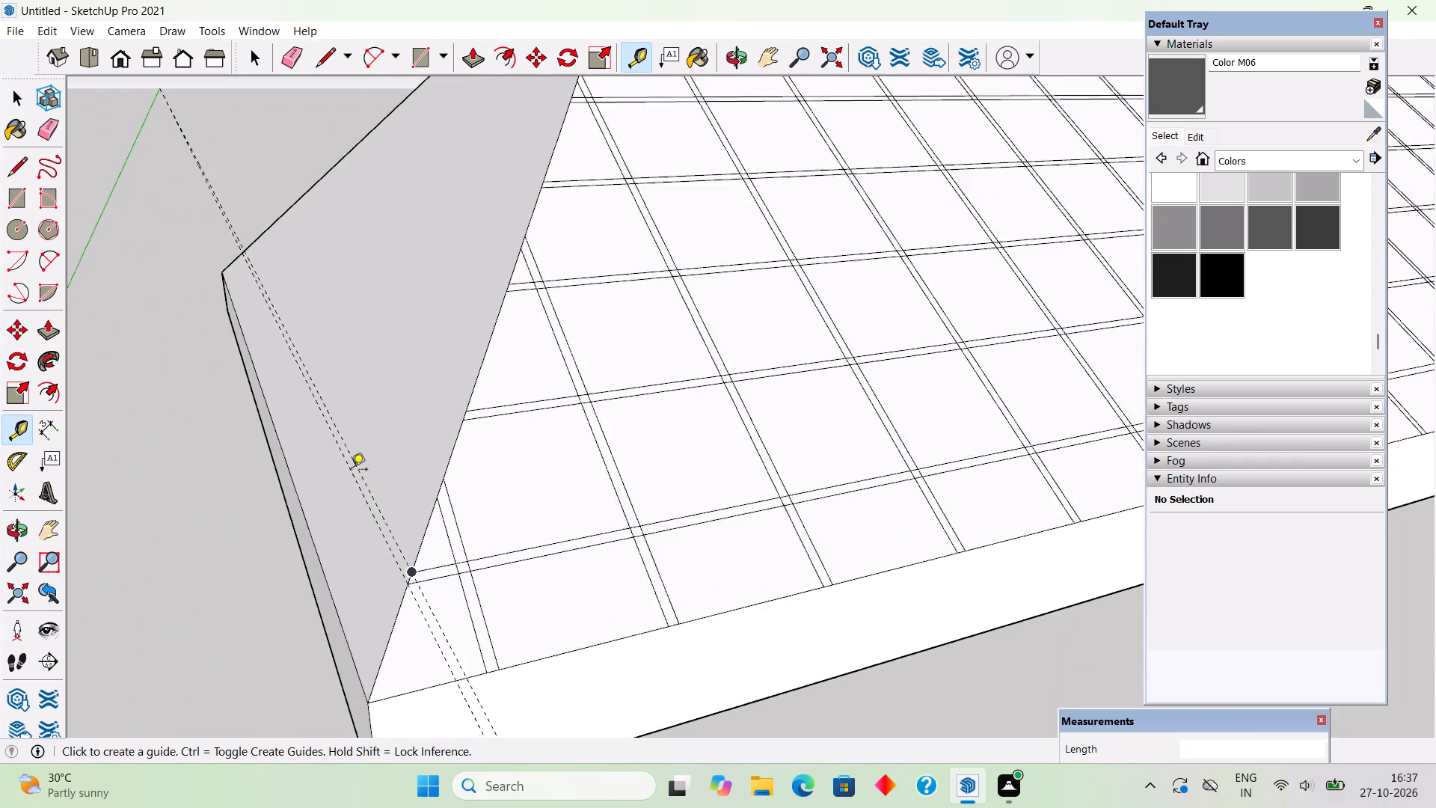
{"action": "scroll", "coordinate": [352, 471], "scroll_direction": "up", "scroll_amount": 3}
{"action": "left_click", "coordinate": [355, 466]}
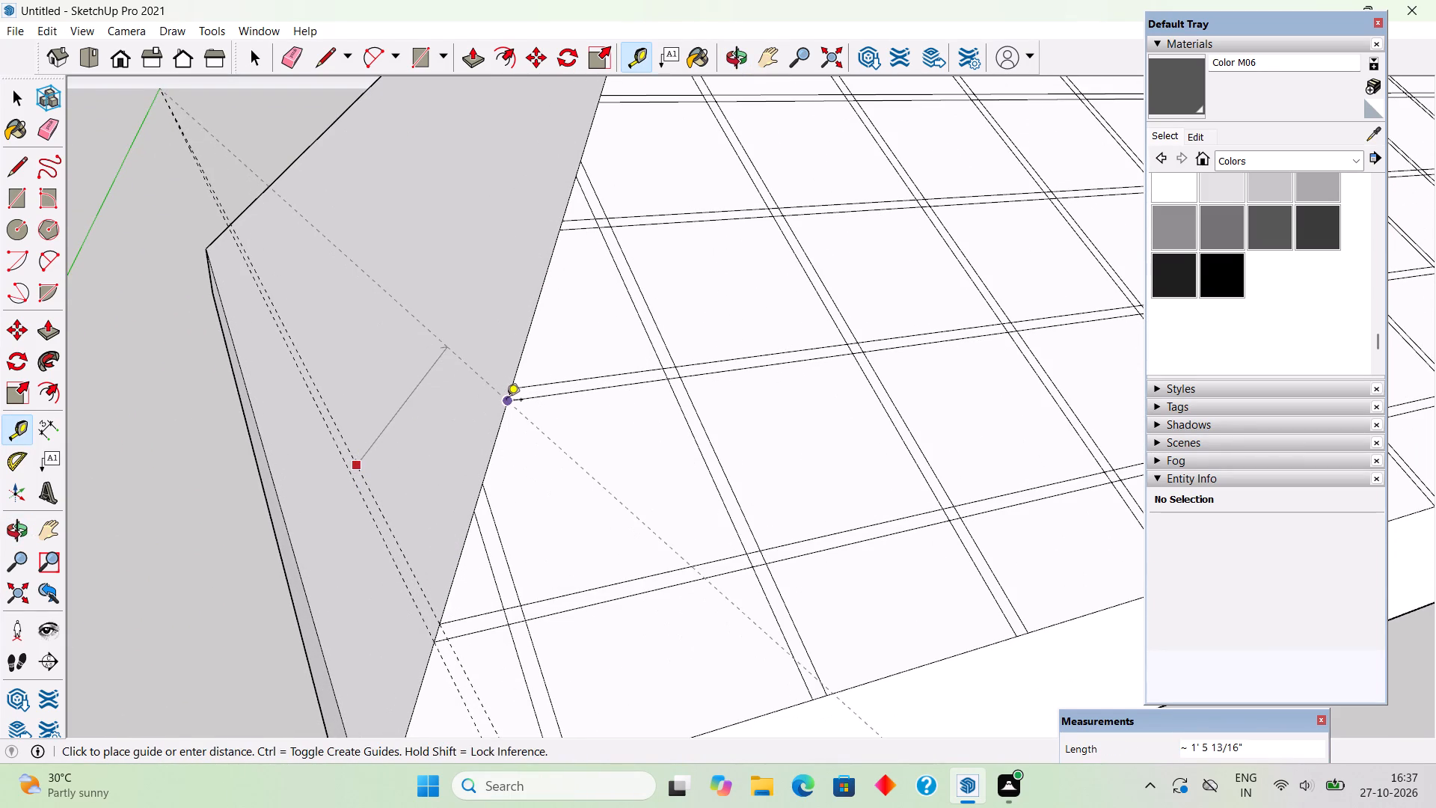
{"action": "left_click", "coordinate": [506, 401]}
{"action": "left_click", "coordinate": [488, 382]}
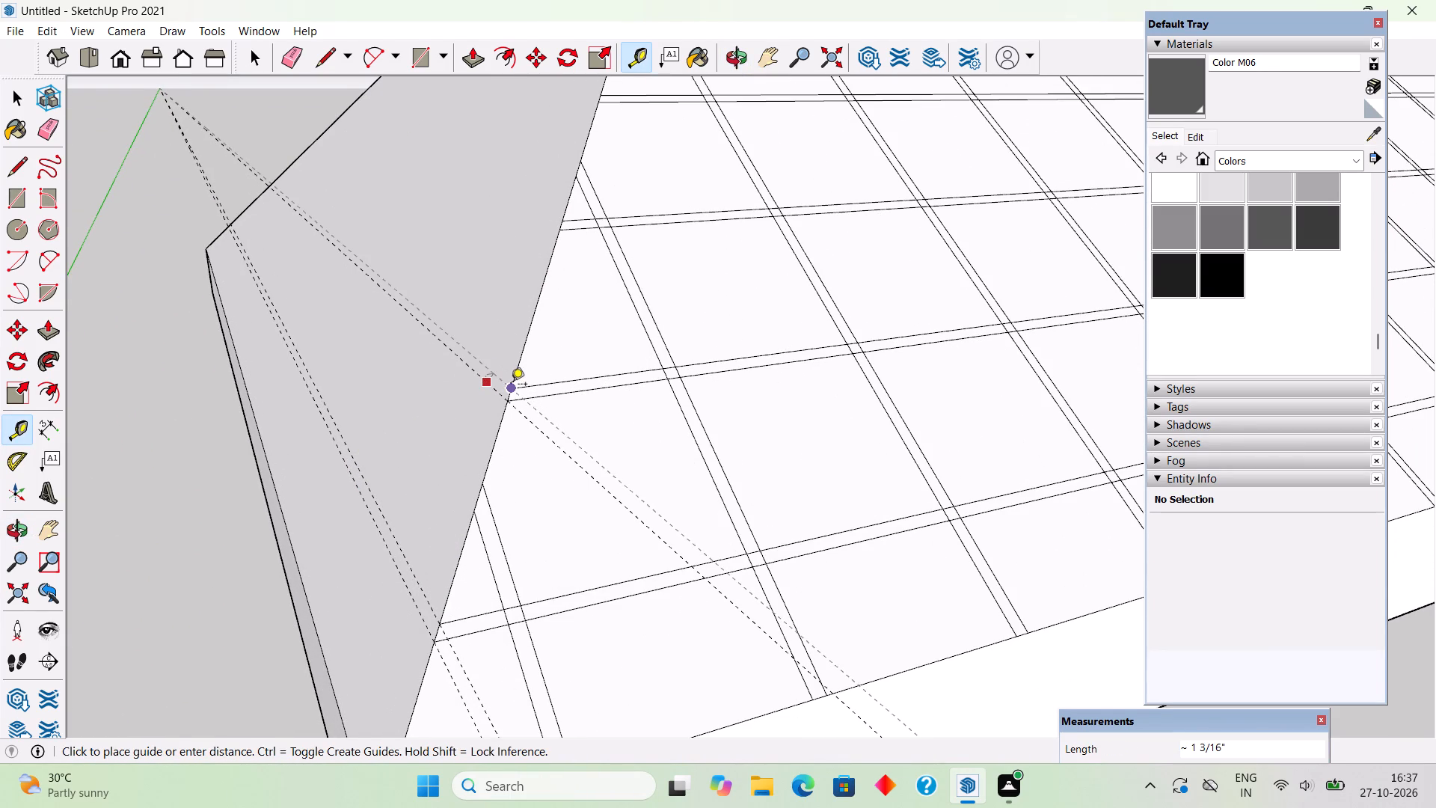
{"action": "left_click", "coordinate": [511, 385]}
Place the third course's guide pair on the end slope, about 1' 5 13/16" above the second pair, through the front lines' hip endpoints.
{"action": "middle_click_drag", "start_coordinate": [506, 540], "coordinate": [363, 494]}
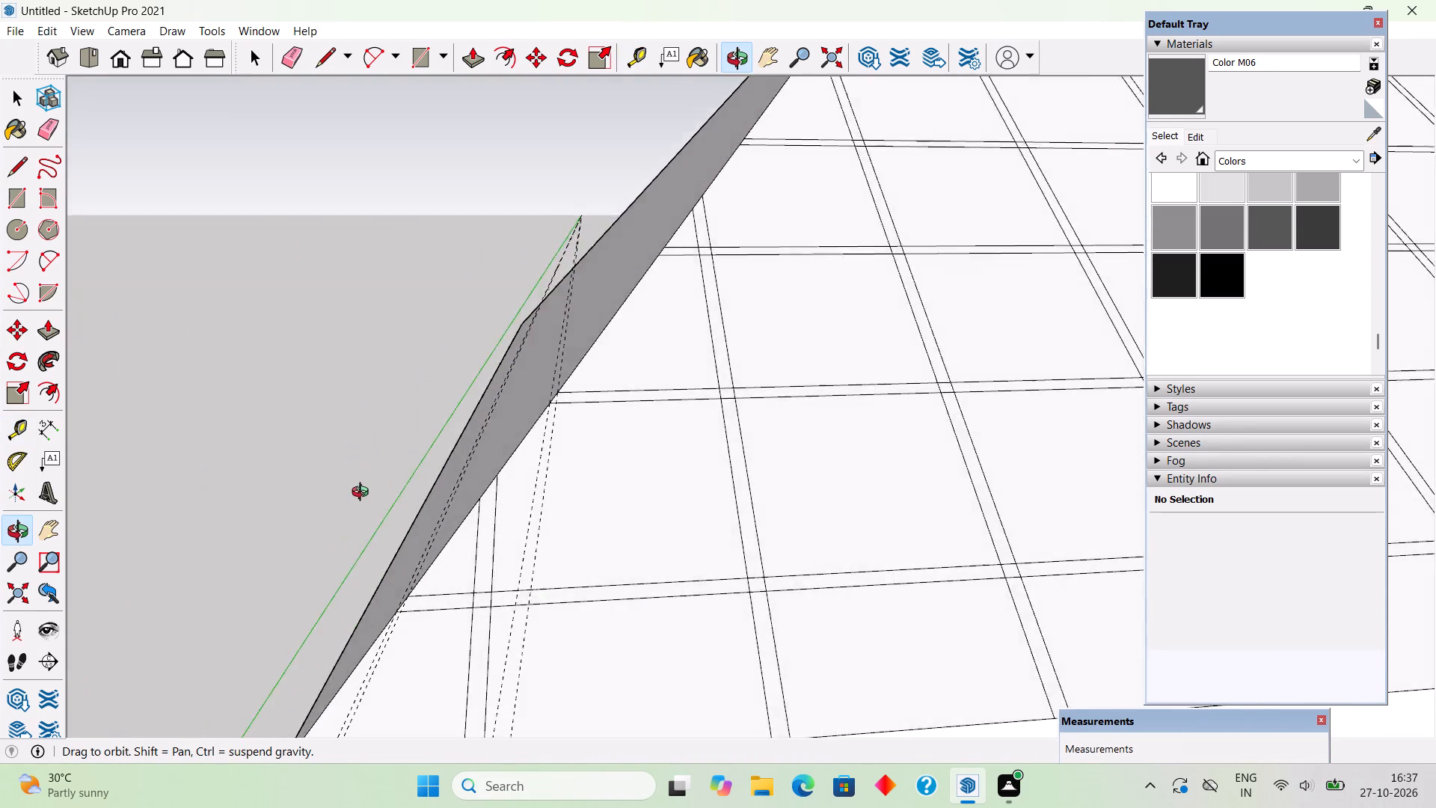
{"action": "middle_click_drag", "start_coordinate": [363, 494], "coordinate": [503, 548]}
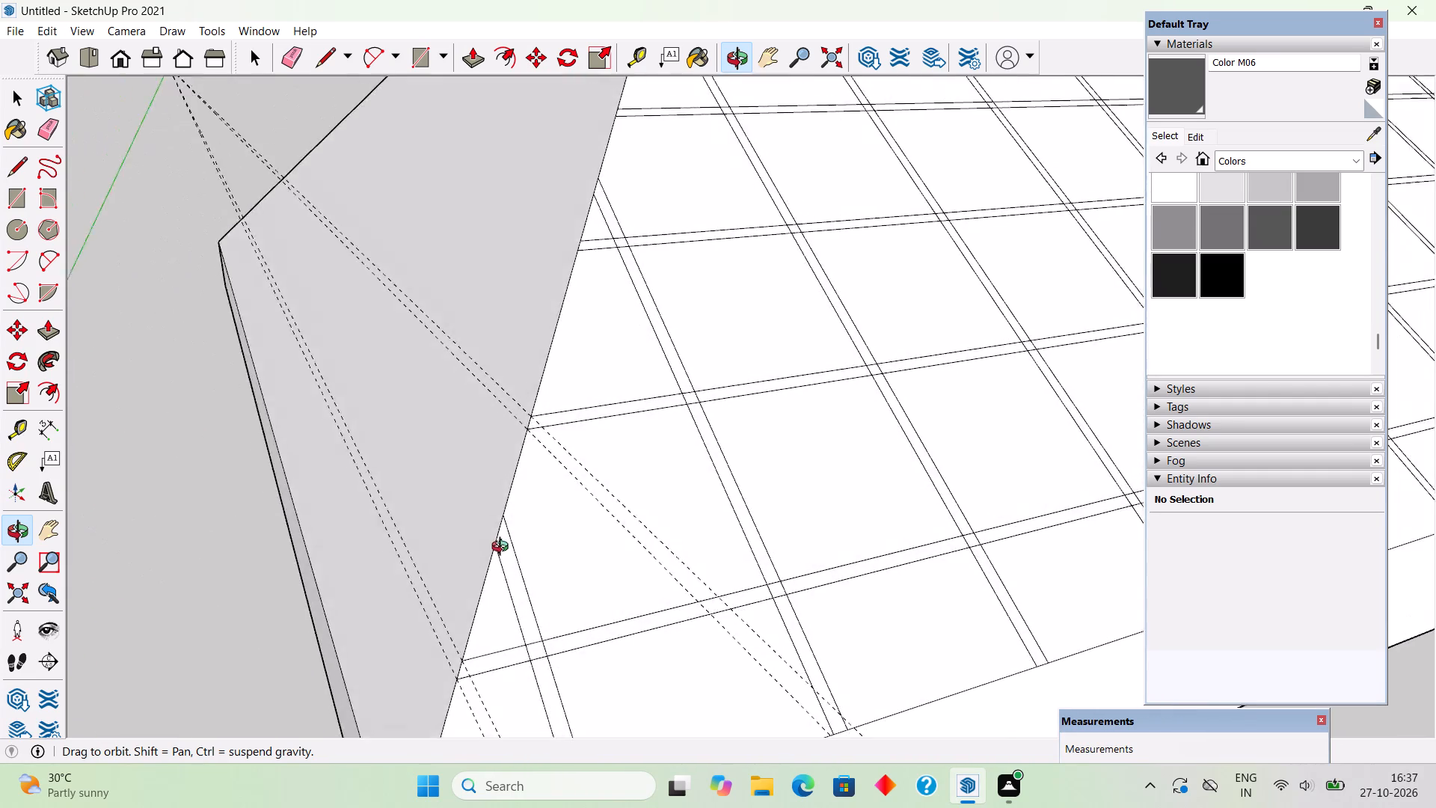
{"action": "middle_click_drag", "start_coordinate": [503, 548], "coordinate": [568, 533]}
{"action": "scroll", "coordinate": [558, 520], "scroll_direction": "down", "scroll_amount": 6}
{"action": "scroll", "coordinate": [438, 630], "scroll_direction": "down", "scroll_amount": 3}
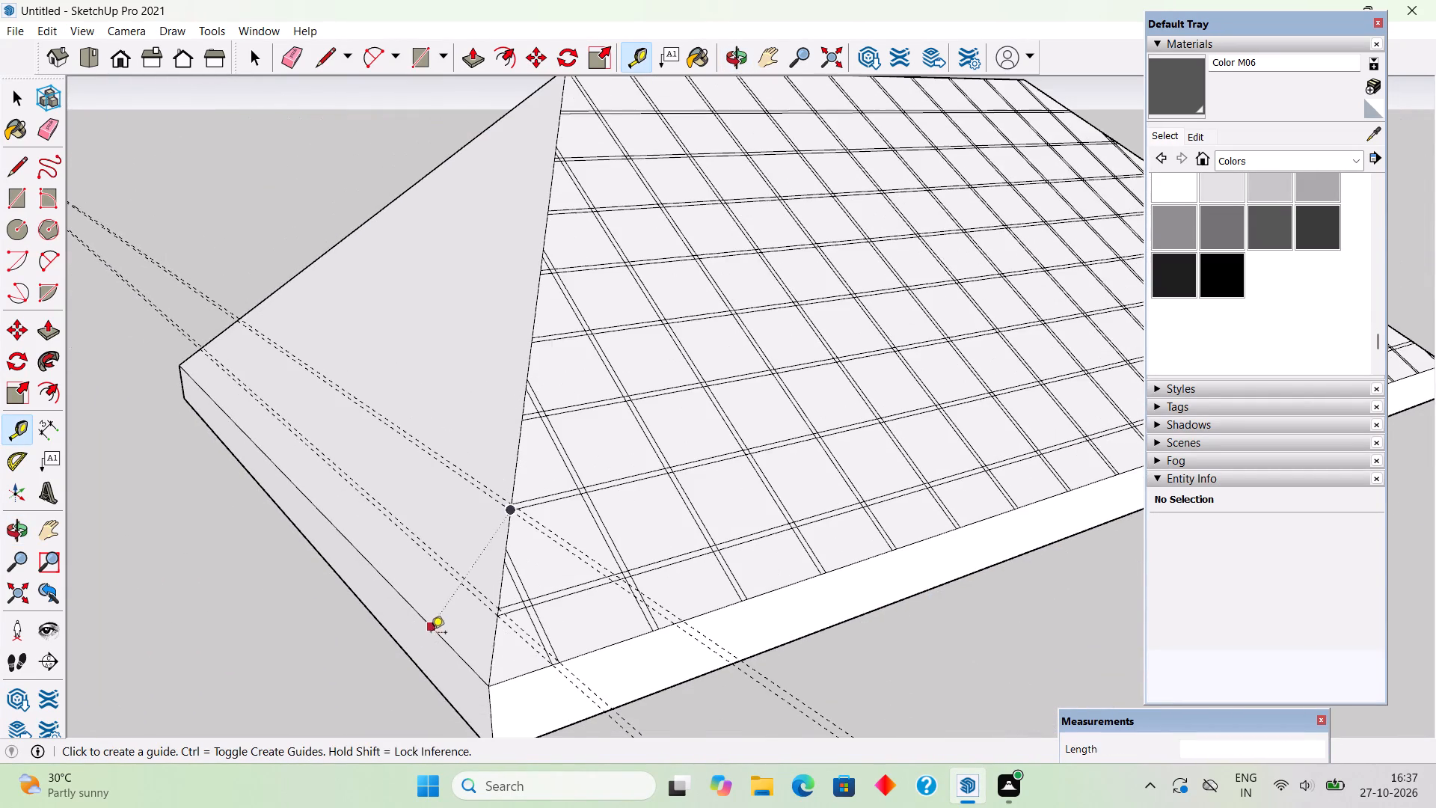
{"action": "scroll", "coordinate": [418, 639], "scroll_direction": "down", "scroll_amount": 3}
{"action": "middle_click_drag", "start_coordinate": [646, 410], "coordinate": [432, 518]}
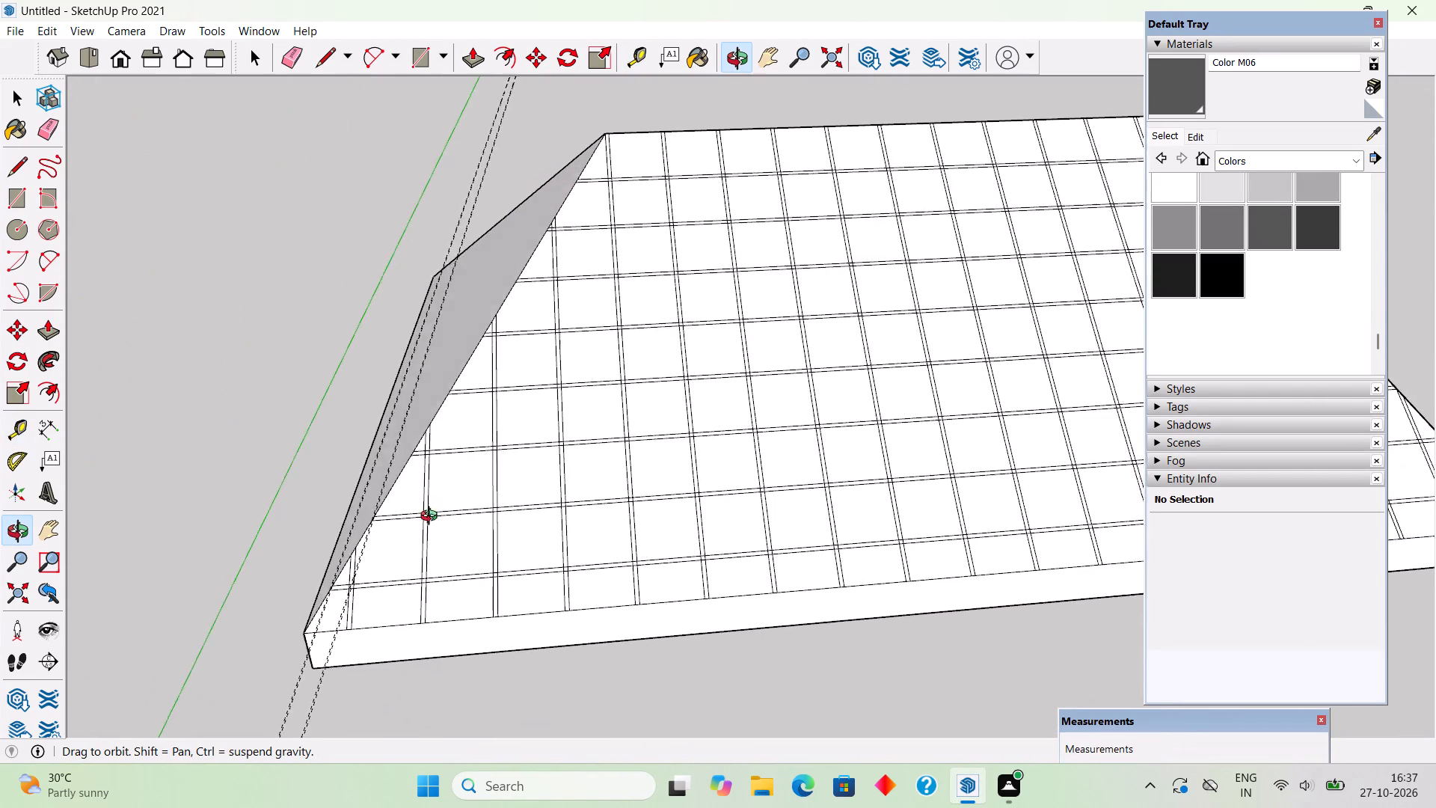
{"action": "middle_click_drag", "start_coordinate": [432, 518], "coordinate": [456, 649]}
{"action": "scroll", "coordinate": [380, 632], "scroll_direction": "up", "scroll_amount": 1}
{"action": "middle_click_drag", "start_coordinate": [450, 604], "coordinate": [645, 529]}
{"action": "scroll", "coordinate": [458, 607], "scroll_direction": "up", "scroll_amount": 1}
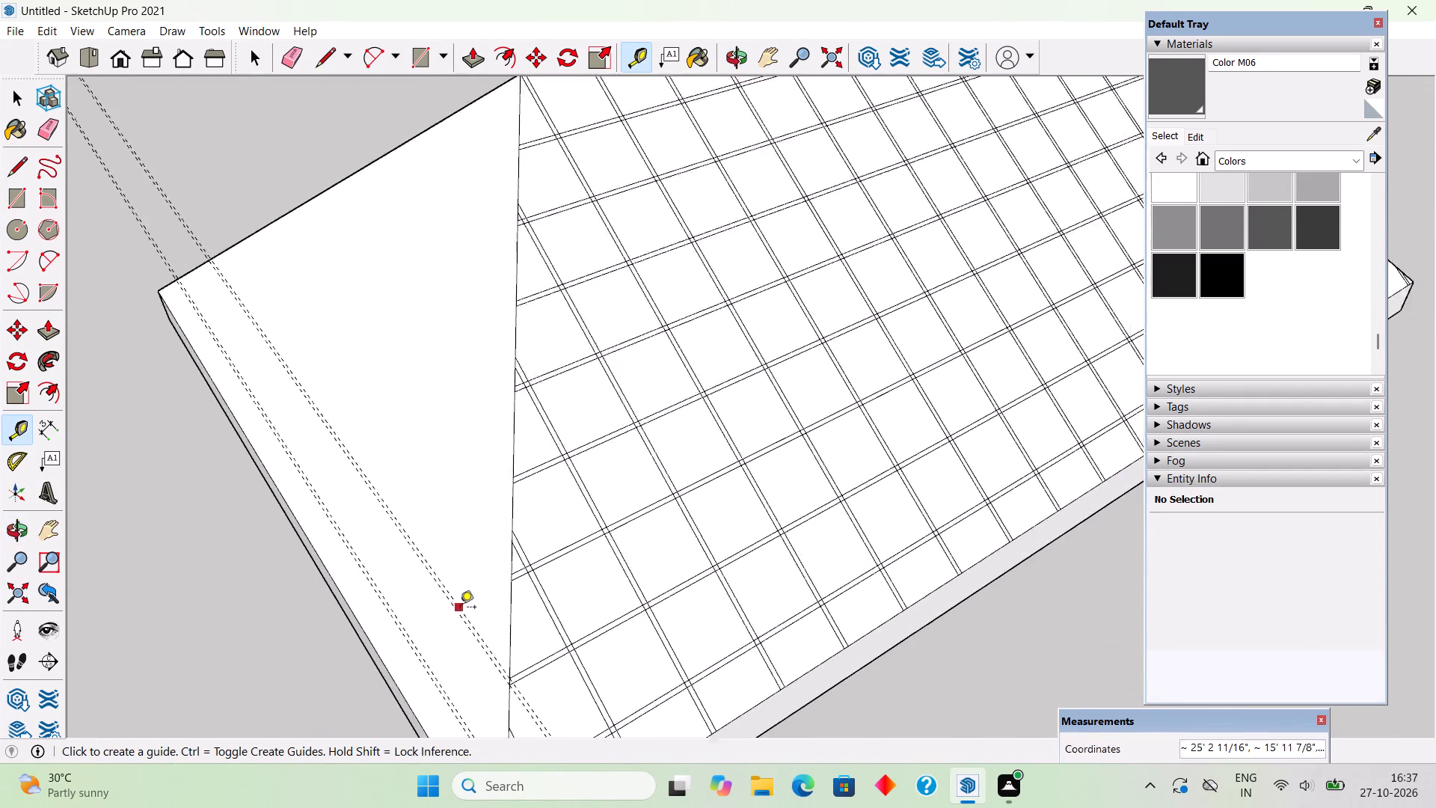
{"action": "scroll", "coordinate": [460, 608], "scroll_direction": "up", "scroll_amount": 7}
{"action": "left_click", "coordinate": [461, 611]}
{"action": "left_click", "coordinate": [564, 553]}
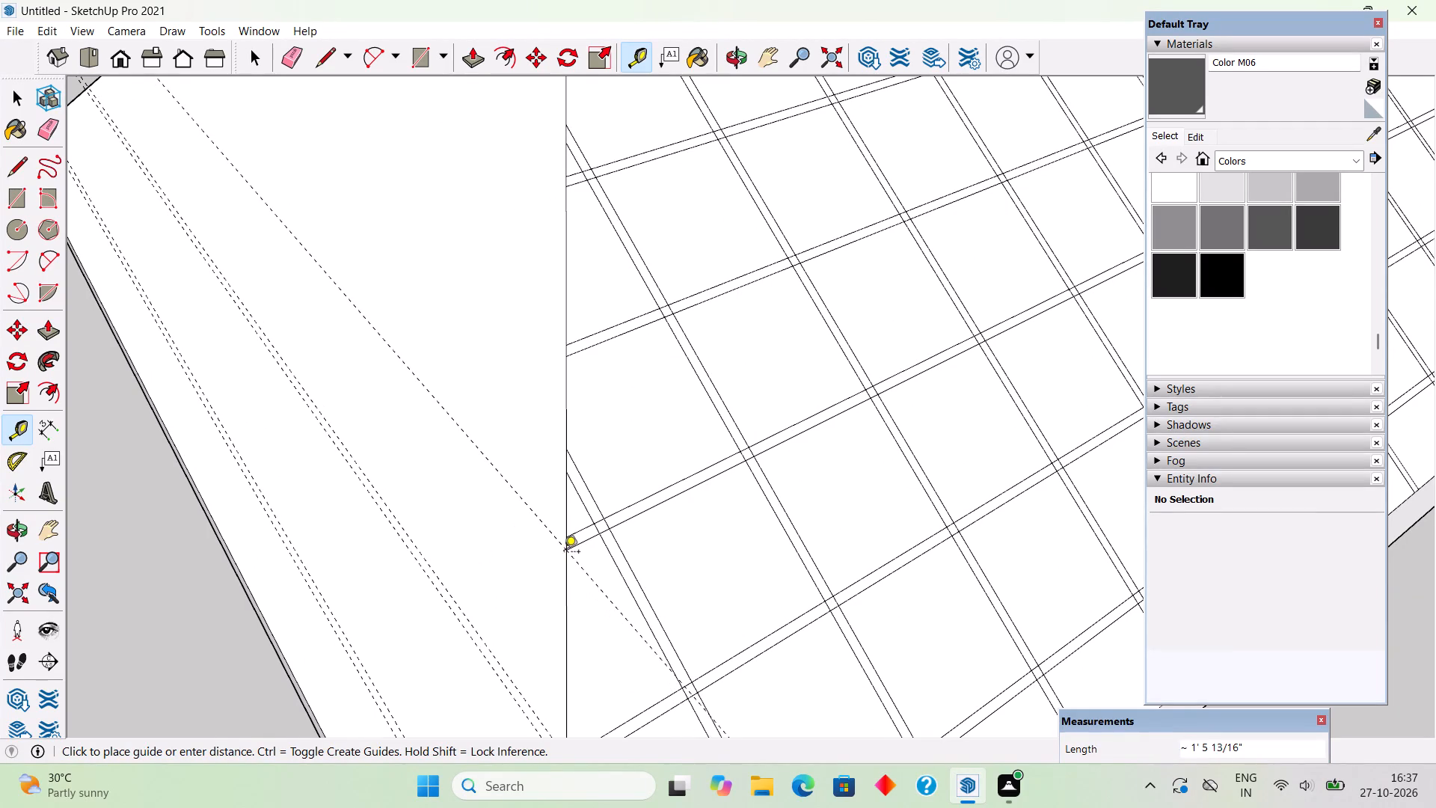
{"action": "left_click", "coordinate": [544, 524]}
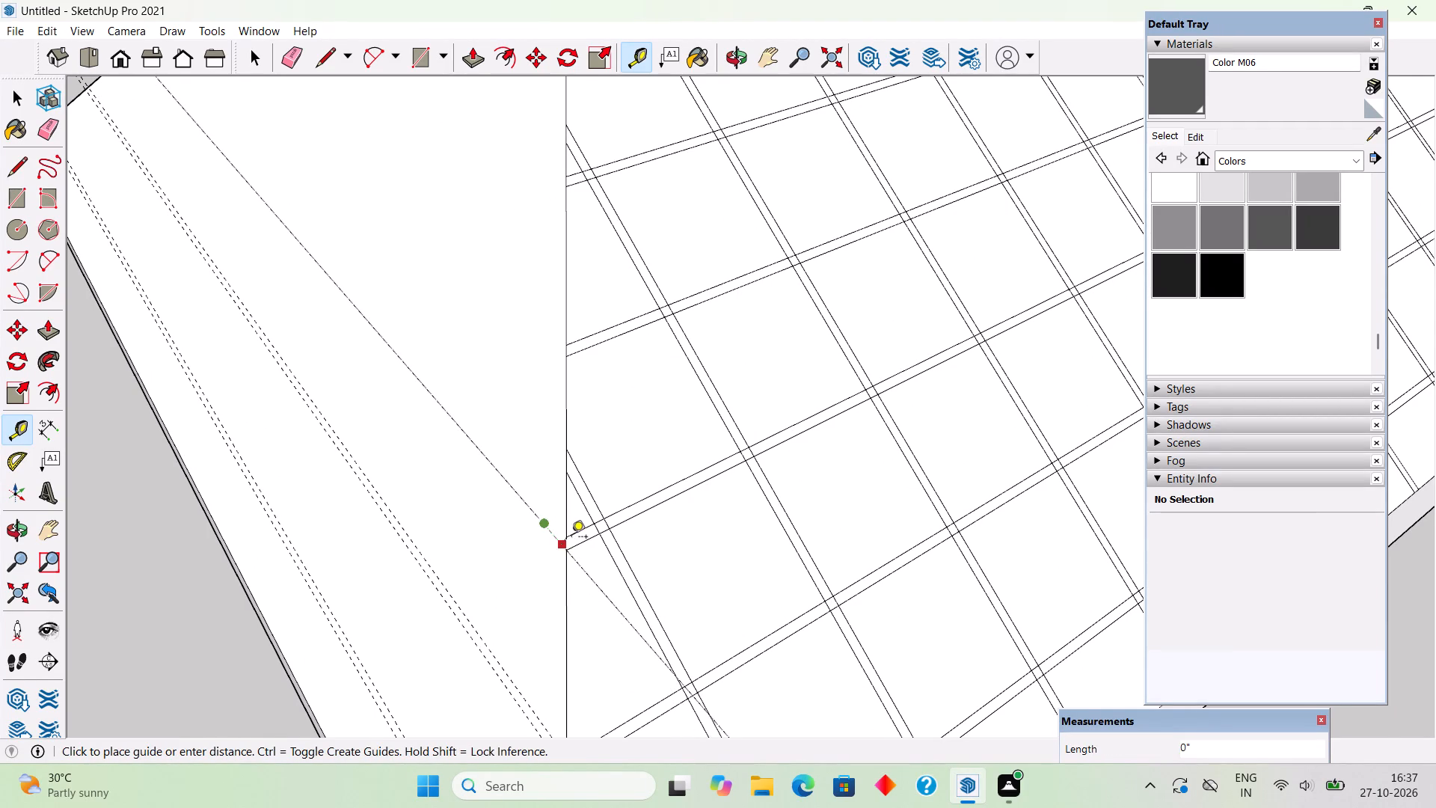
{"action": "scroll", "coordinate": [571, 538], "scroll_direction": "up", "scroll_amount": 9}
{"action": "left_click", "coordinate": [560, 538]}
Place the fourth course's guide pair on the end slope, parallel to the eave through the matching front course lines' hip endpoints.
{"action": "scroll", "coordinate": [573, 506], "scroll_direction": "down", "scroll_amount": 3}
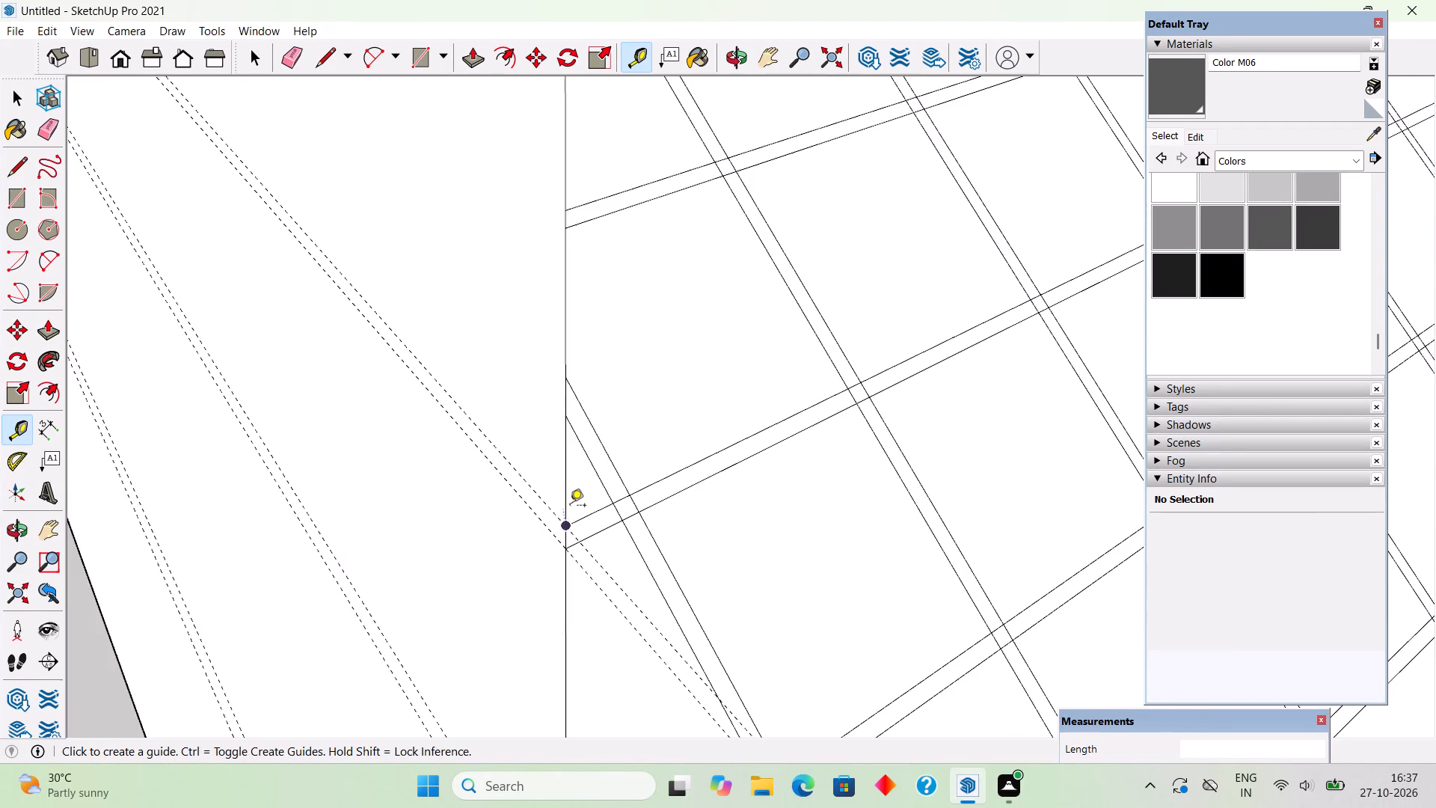
{"action": "scroll", "coordinate": [570, 506], "scroll_direction": "down", "scroll_amount": 6}
{"action": "middle_click_drag", "start_coordinate": [663, 487], "coordinate": [424, 536]}
{"action": "scroll", "coordinate": [424, 536], "scroll_direction": "down", "scroll_amount": 7}
{"action": "scroll", "coordinate": [483, 394], "scroll_direction": "up", "scroll_amount": 9}
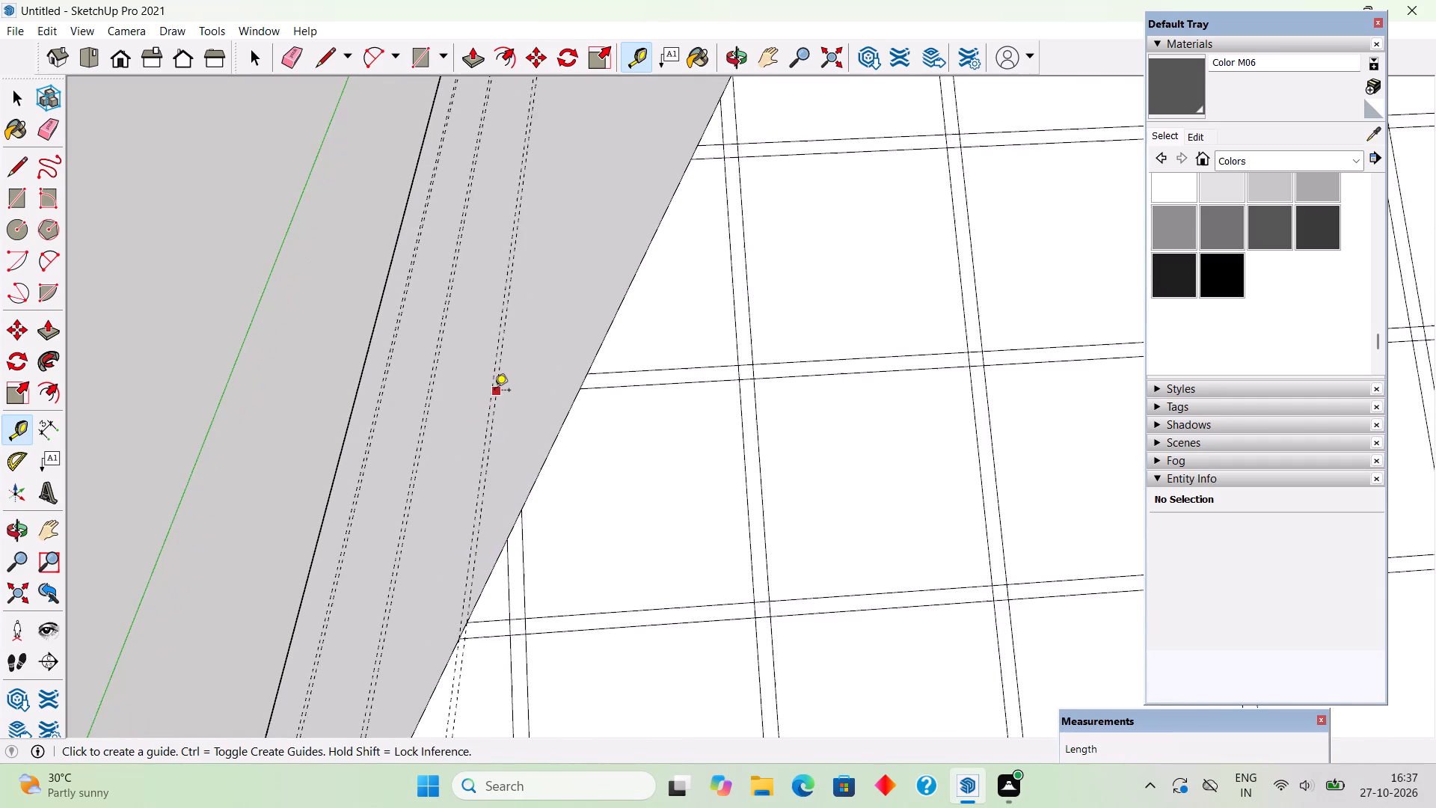
{"action": "left_click", "coordinate": [494, 391]}
{"action": "left_click", "coordinate": [592, 389]}
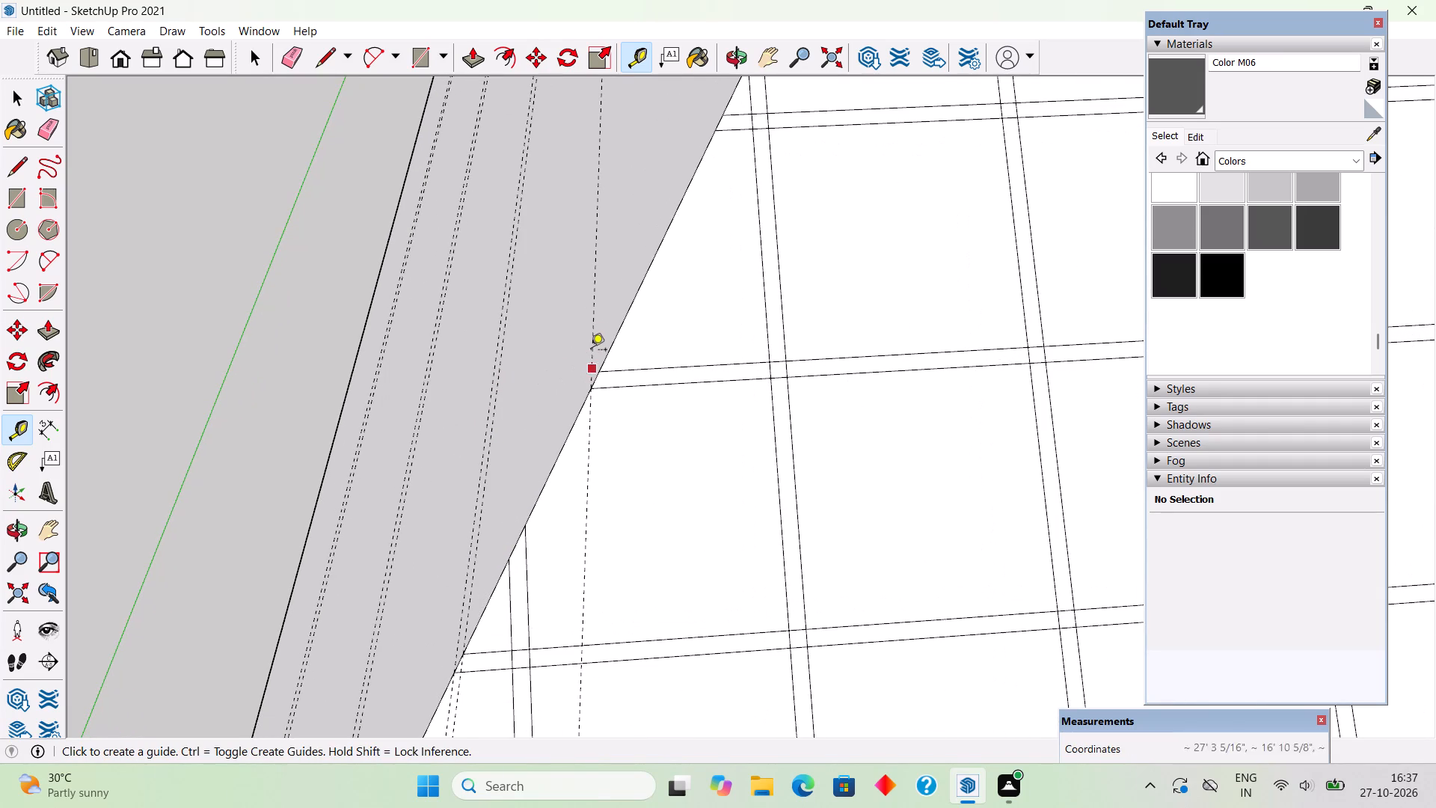
{"action": "left_click", "coordinate": [591, 337]}
{"action": "left_click", "coordinate": [603, 363]}
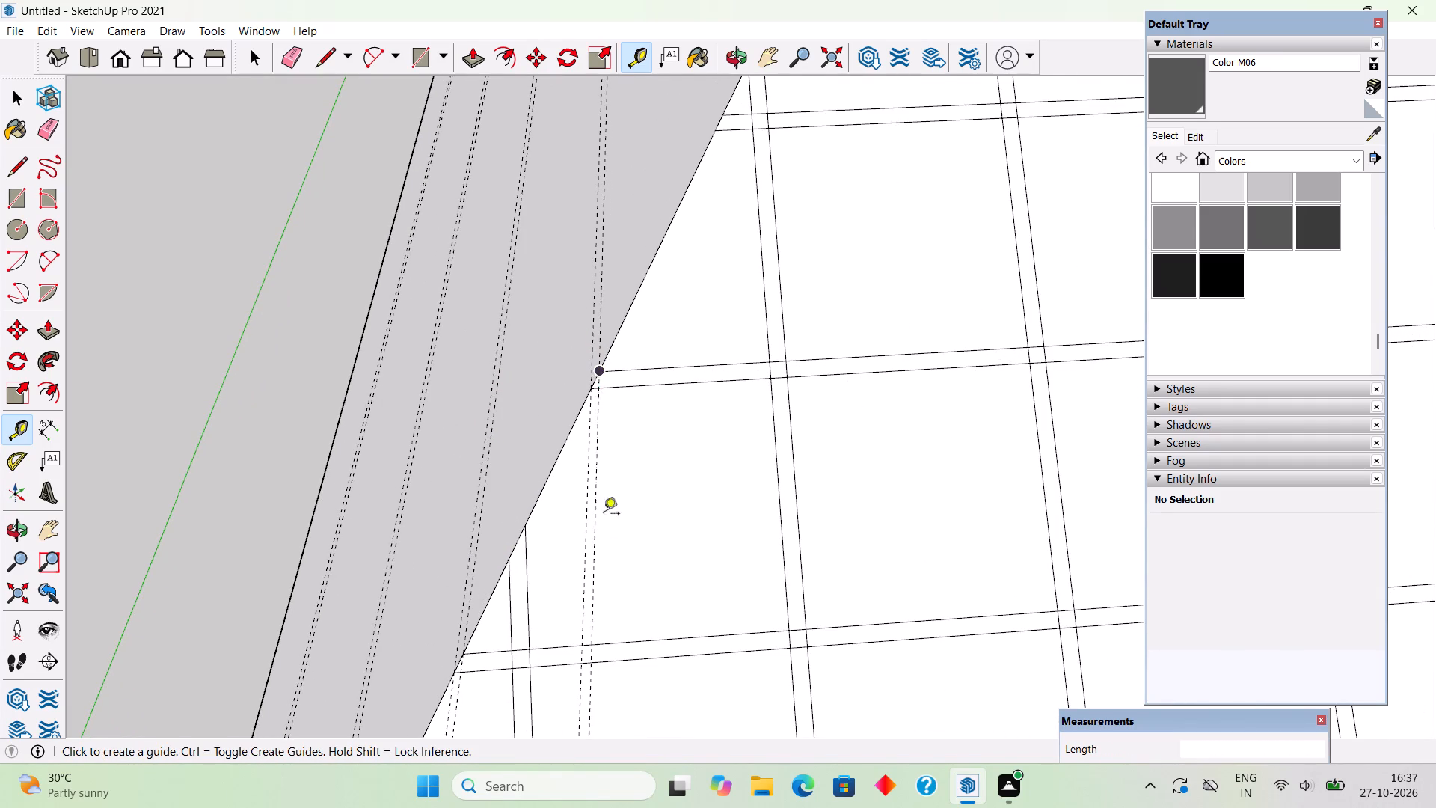
Examine the four guide pairs across the triangular end slope and their alignment with the front courses at the hip.
{"action": "scroll", "coordinate": [604, 545], "scroll_direction": "down", "scroll_amount": 7}
{"action": "middle_click_drag", "start_coordinate": [622, 561], "coordinate": [992, 308]}
{"action": "scroll", "coordinate": [683, 468], "scroll_direction": "down", "scroll_amount": 3}
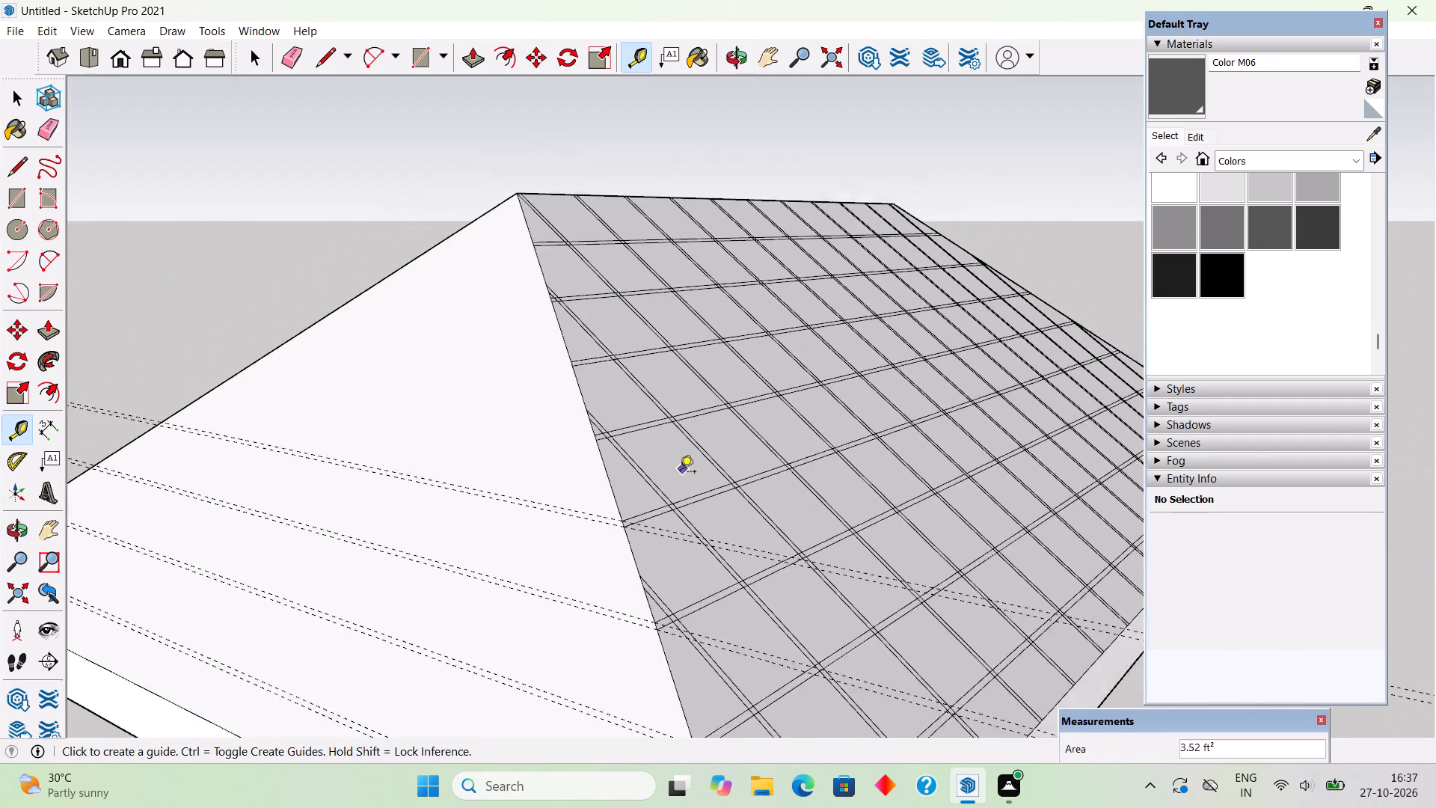
{"action": "middle_click_drag", "start_coordinate": [566, 530], "coordinate": [903, 474]}
{"action": "scroll", "coordinate": [809, 432], "scroll_direction": "down", "scroll_amount": 10}
{"action": "middle_click_drag", "start_coordinate": [711, 530], "coordinate": [602, 651]}
{"action": "scroll", "coordinate": [587, 549], "scroll_direction": "up", "scroll_amount": 5}
{"action": "scroll", "coordinate": [694, 526], "scroll_direction": "up", "scroll_amount": 3}
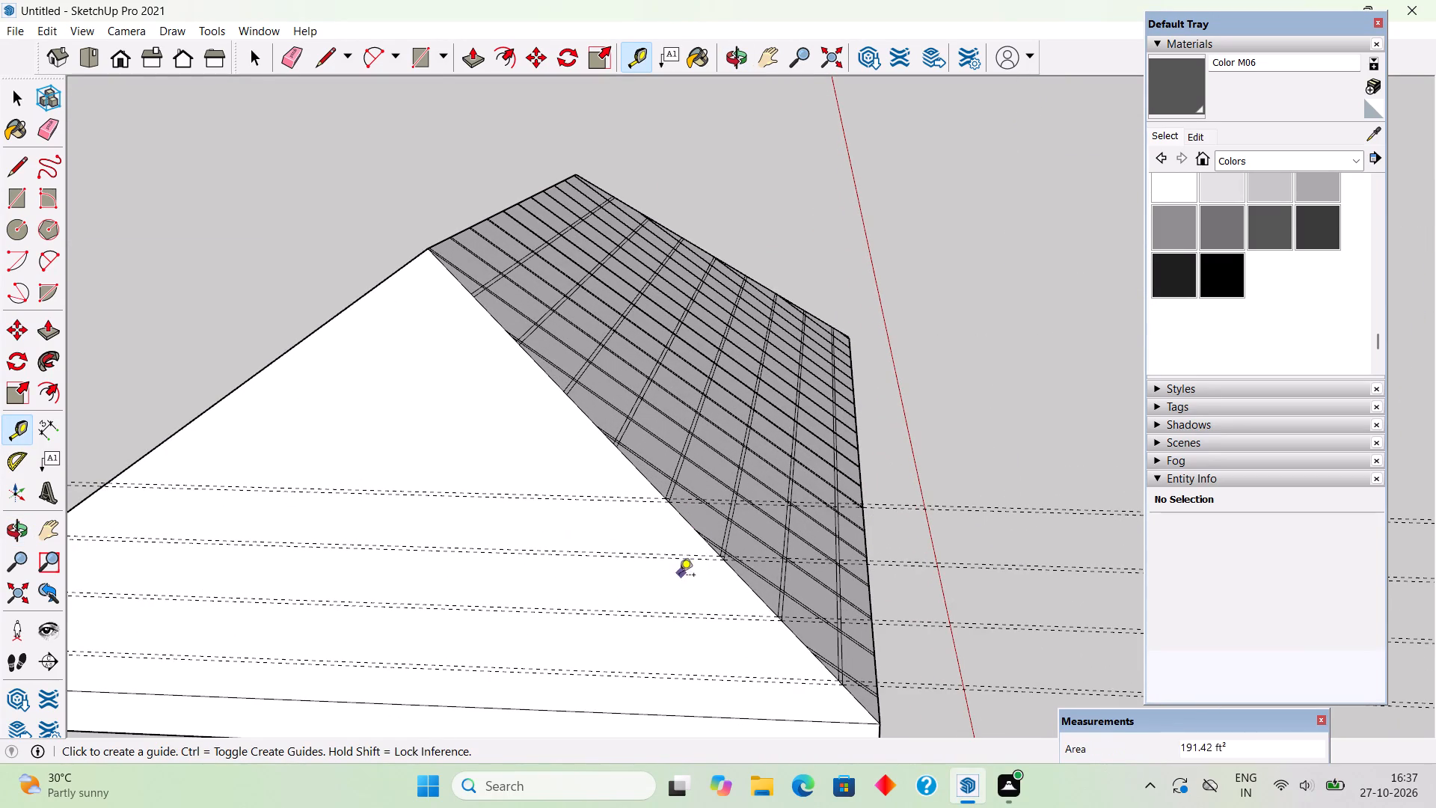
{"action": "middle_click_drag", "start_coordinate": [654, 503], "coordinate": [960, 370]}
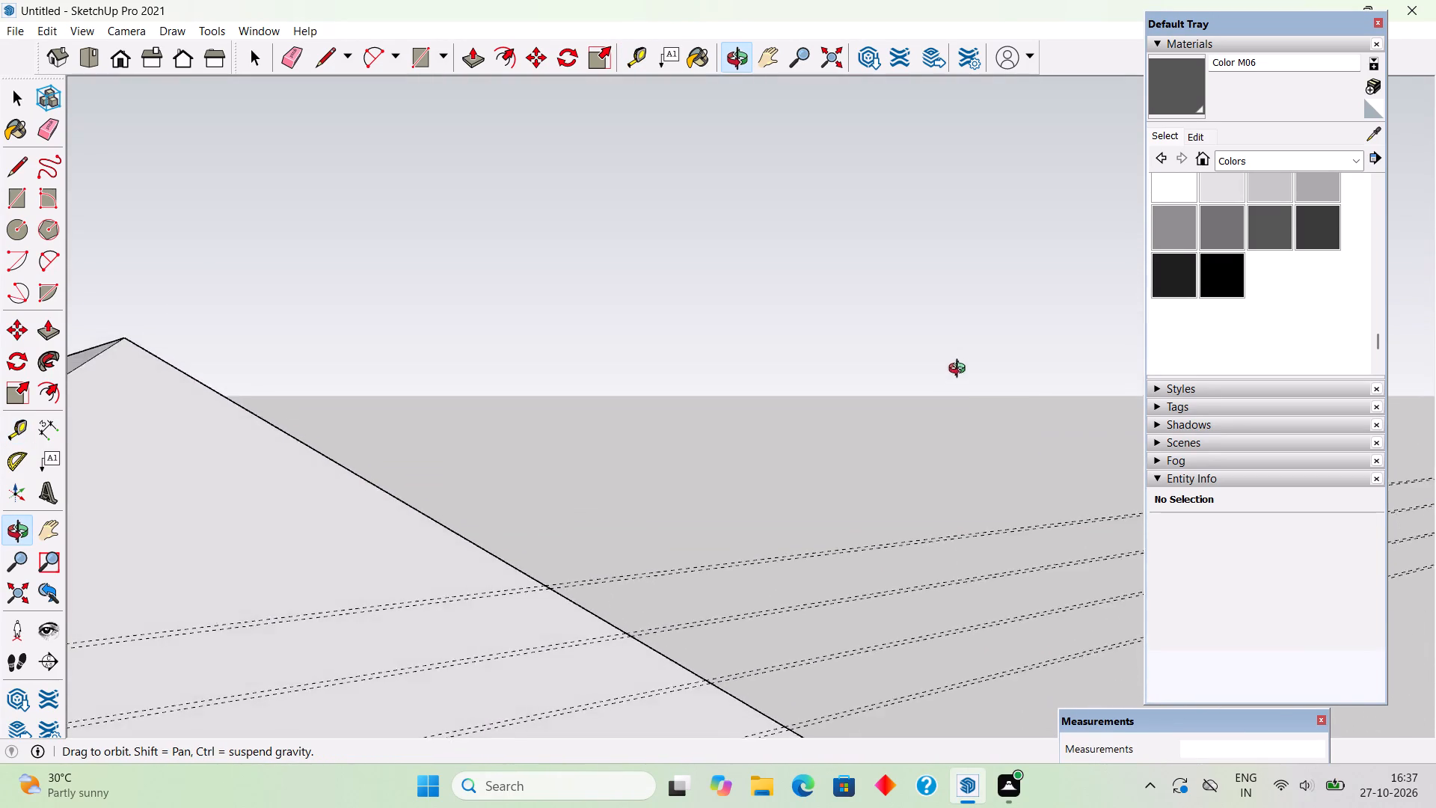
{"action": "middle_click_drag", "start_coordinate": [960, 370], "coordinate": [725, 563]}
Place the fifth course's lower guide on the end slope, about 1' 5 13/16" above the fourth pair, at the matching front line's hip endpoint.
{"action": "scroll", "coordinate": [520, 461], "scroll_direction": "up", "scroll_amount": 5}
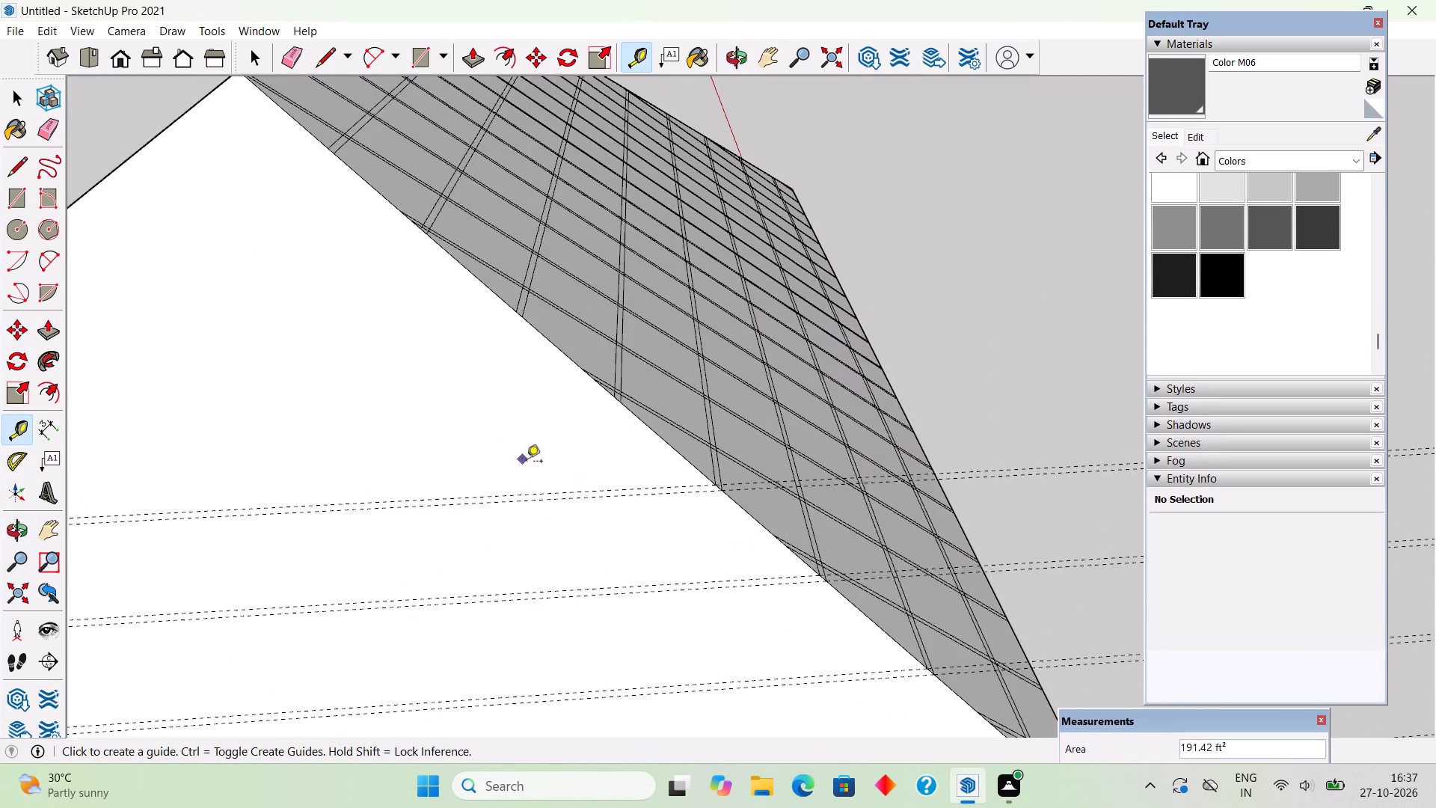
{"action": "scroll", "coordinate": [577, 503], "scroll_direction": "up", "scroll_amount": 4}
{"action": "left_click", "coordinate": [592, 489]}
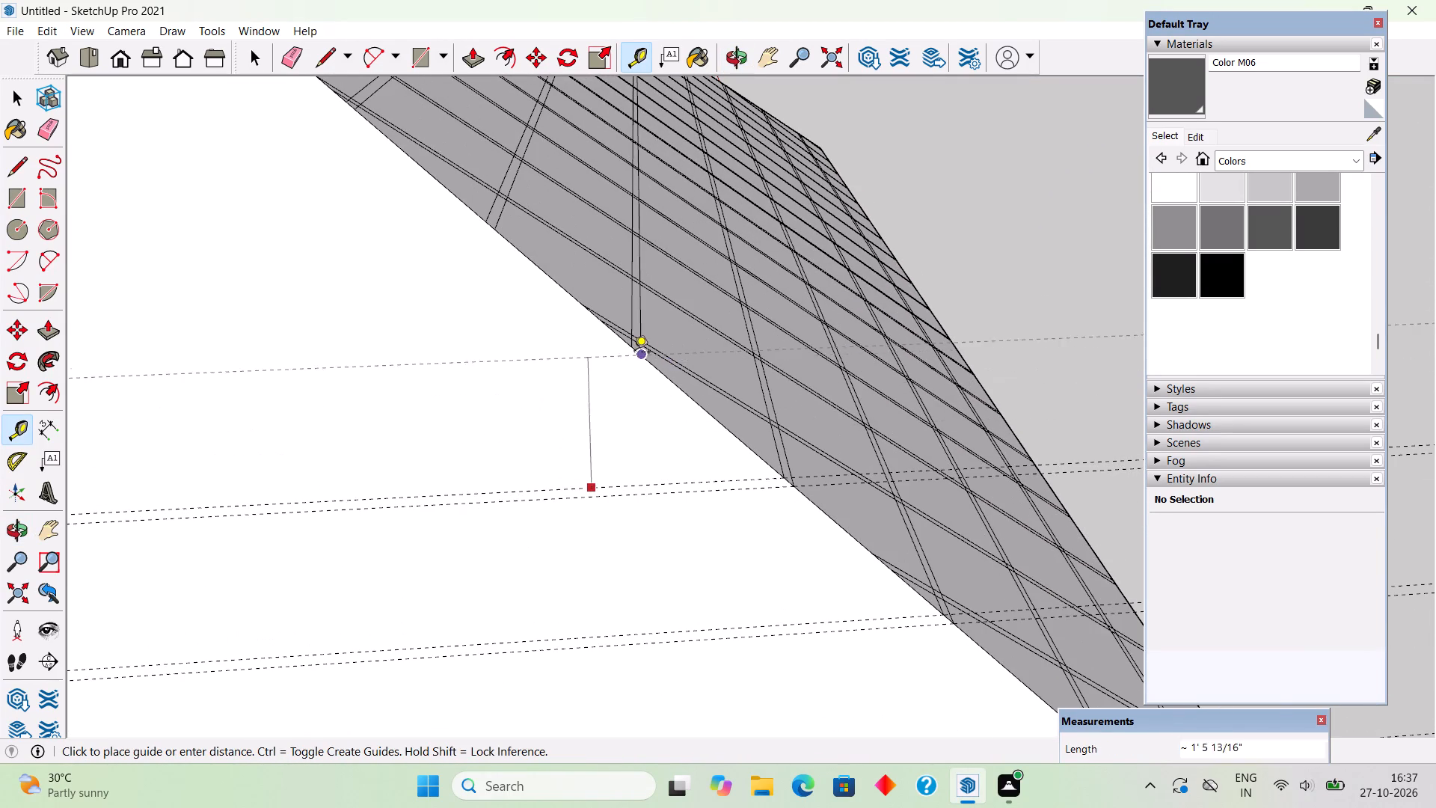
{"action": "scroll", "coordinate": [634, 353], "scroll_direction": "up", "scroll_amount": 6}
{"action": "left_click", "coordinate": [645, 352]}
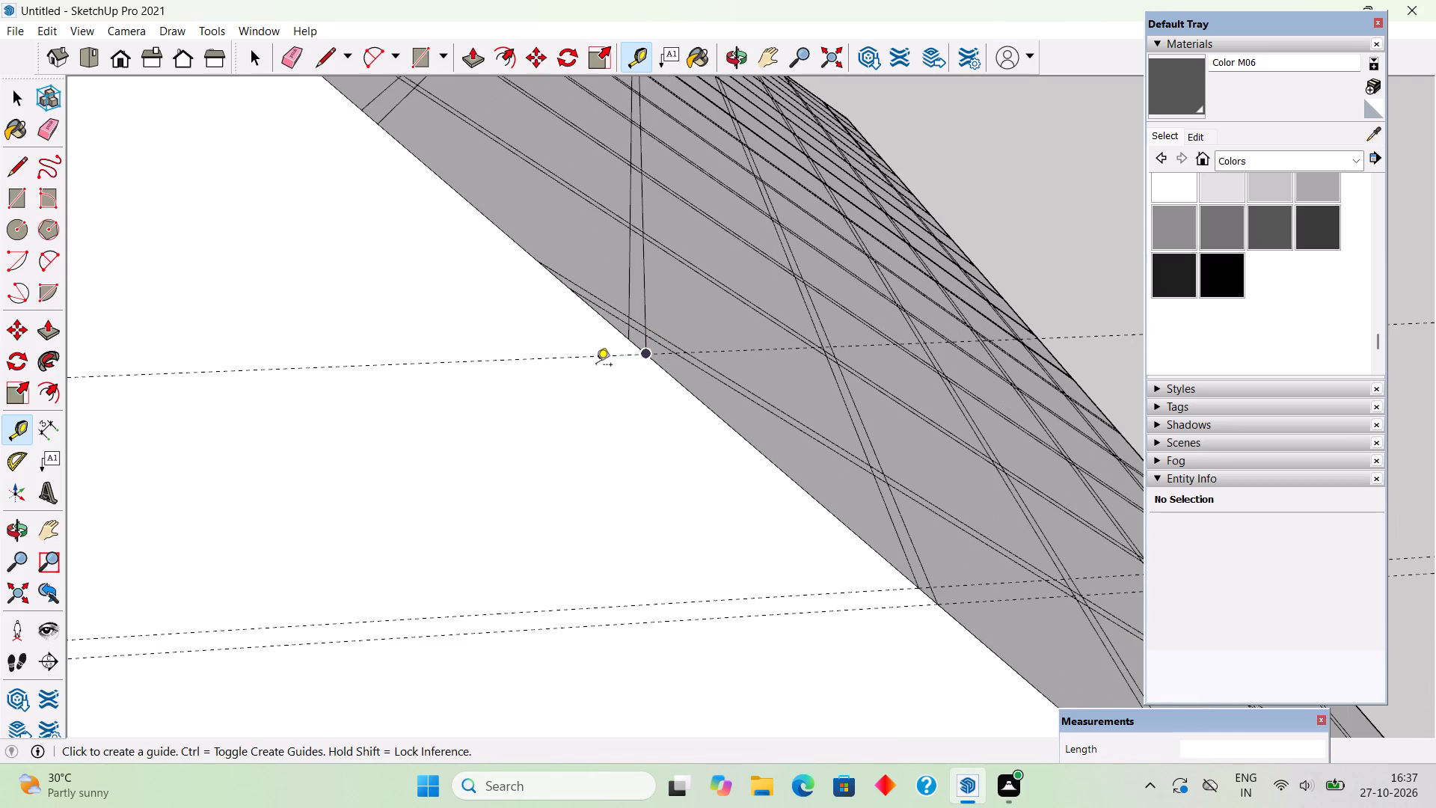
Place the fifth course's upper guide on the end slope, about 1 3/16" above its lower guide, at the matching hip endpoint.
{"action": "left_click", "coordinate": [598, 358]}
{"action": "left_click", "coordinate": [626, 337]}
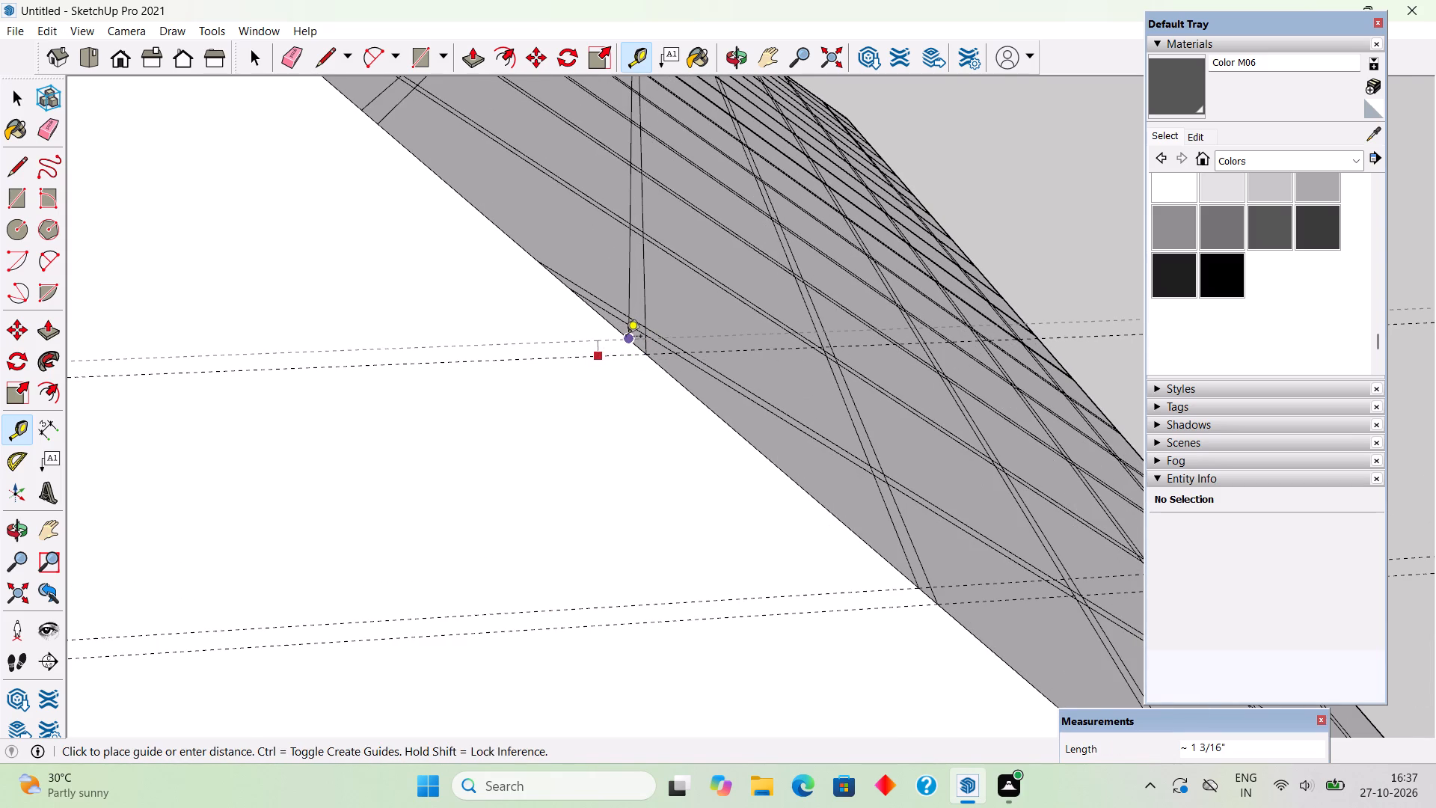
Place the sixth course's guide pair on the end slope through the front lines' hip endpoints, spacing the pair about 1 3/16" apart.
{"action": "scroll", "coordinate": [534, 411], "scroll_direction": "down", "scroll_amount": 4}
{"action": "left_click", "coordinate": [429, 376]}
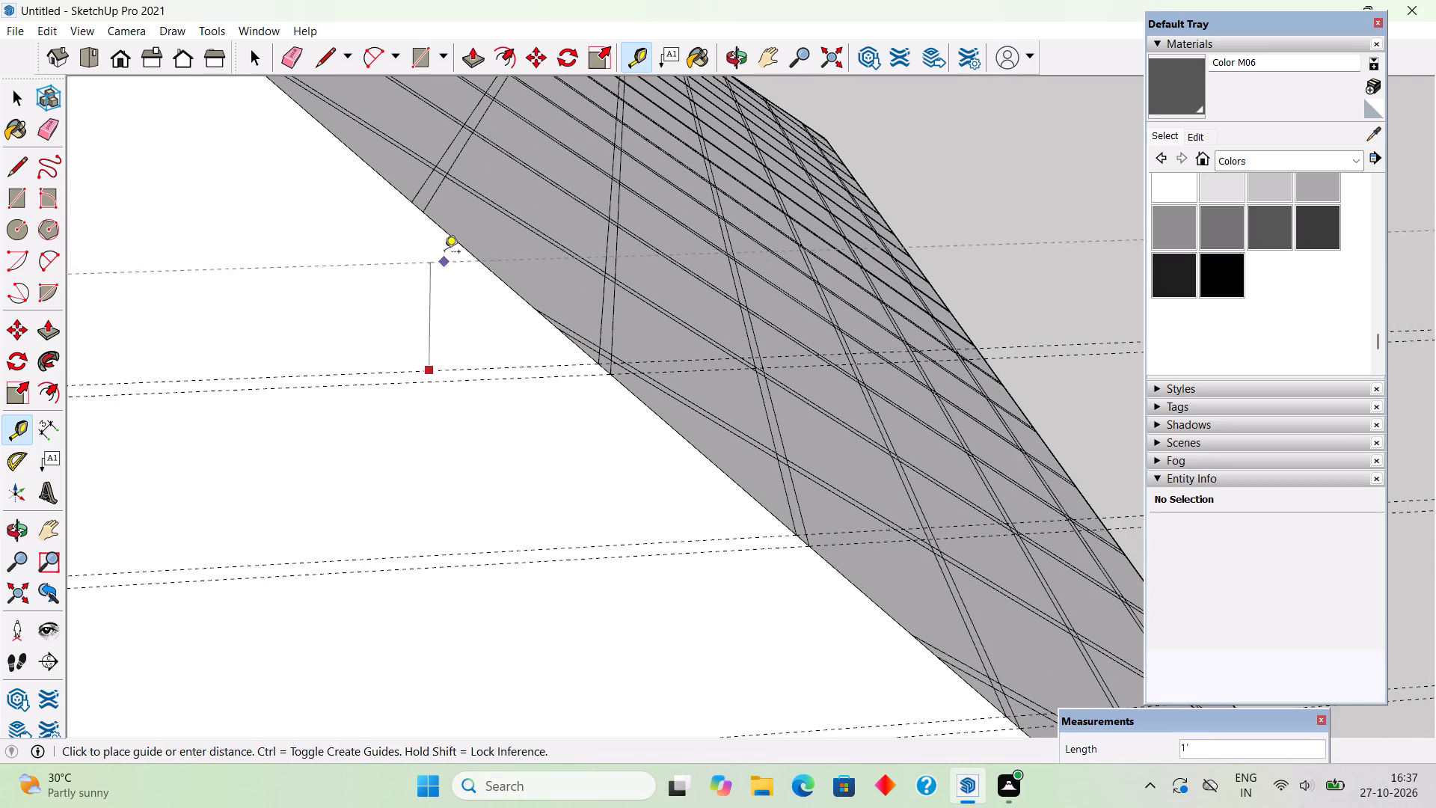
{"action": "left_click", "coordinate": [430, 215]}
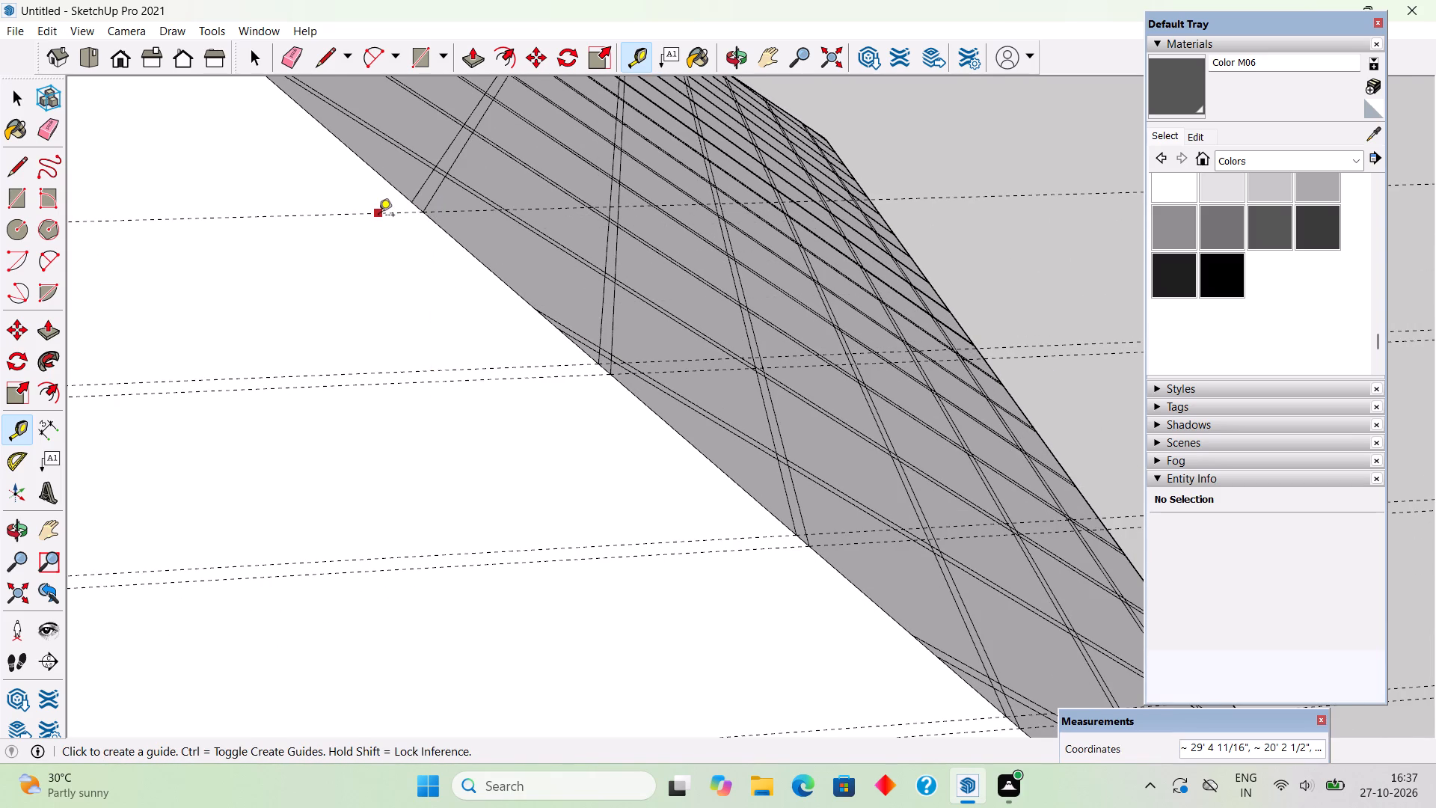
{"action": "left_click", "coordinate": [378, 216]}
{"action": "scroll", "coordinate": [407, 203], "scroll_direction": "up", "scroll_amount": 7}
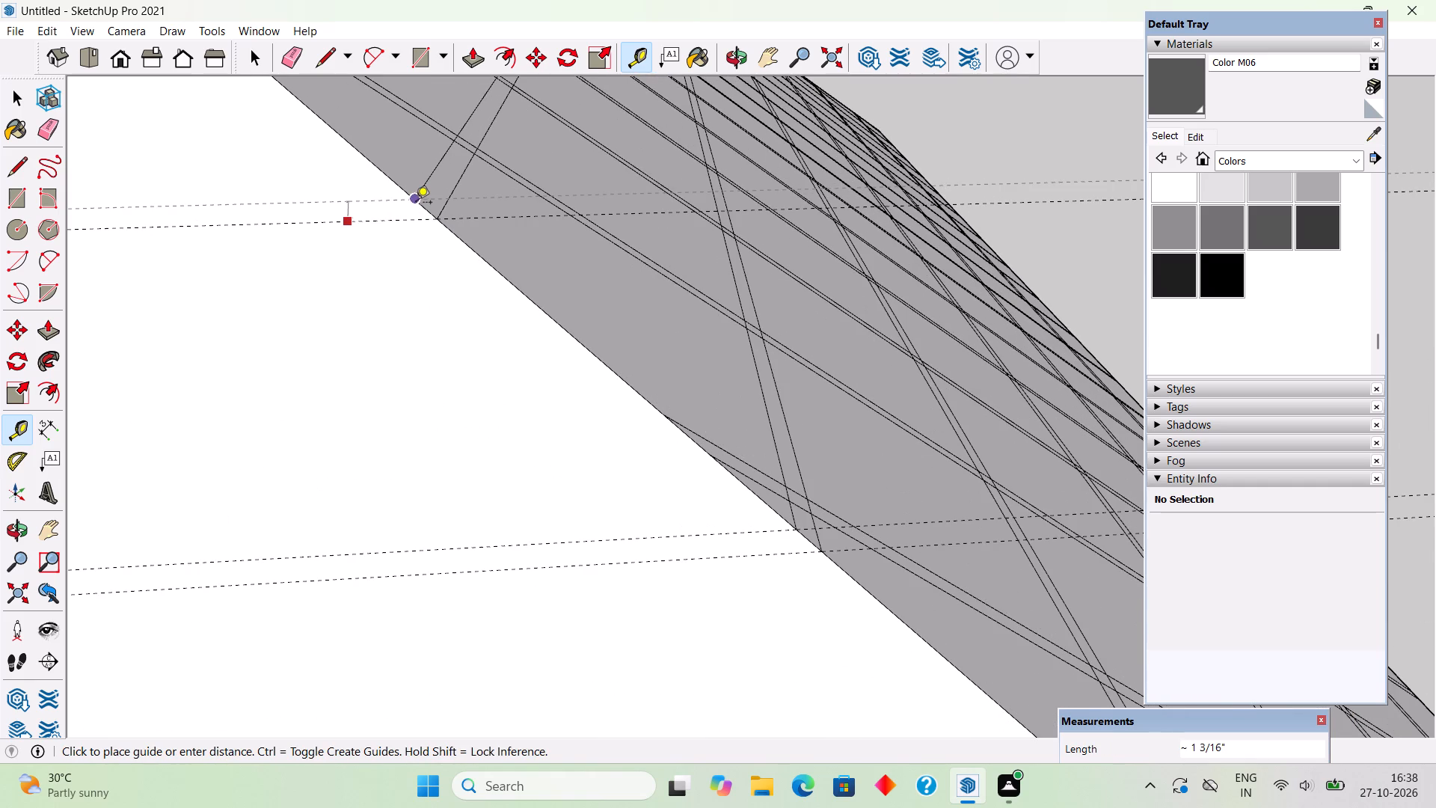
{"action": "left_click", "coordinate": [417, 202]}
{"action": "scroll", "coordinate": [622, 356], "scroll_direction": "down", "scroll_amount": 5}
{"action": "scroll", "coordinate": [715, 423], "scroll_direction": "down", "scroll_amount": 12}
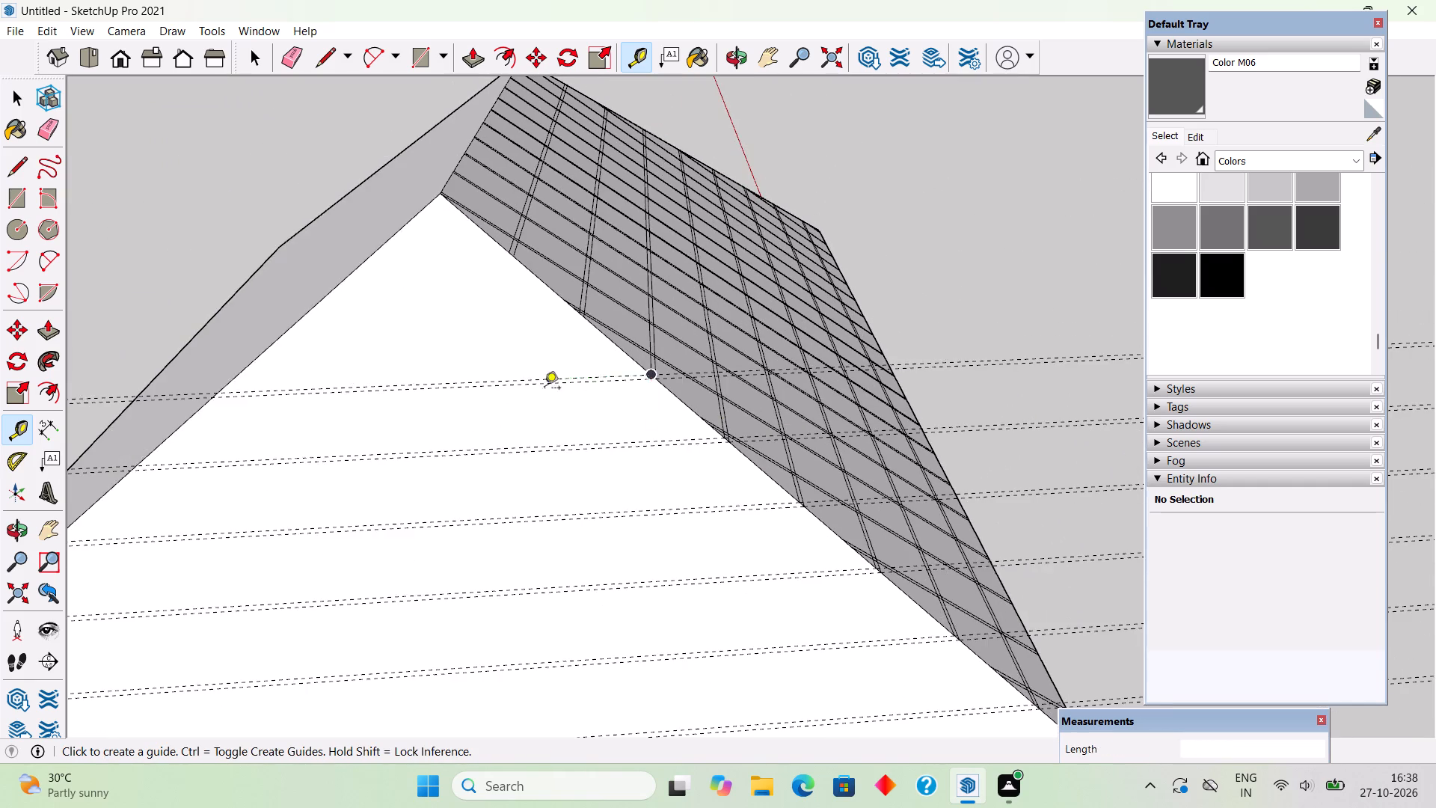
Place the seventh course's guide pair on the end slope, about 1' 5 13/16" above the sixth pair, through the matching hip endpoints.
{"action": "scroll", "coordinate": [515, 375], "scroll_direction": "up", "scroll_amount": 5}
{"action": "left_click", "coordinate": [621, 382]}
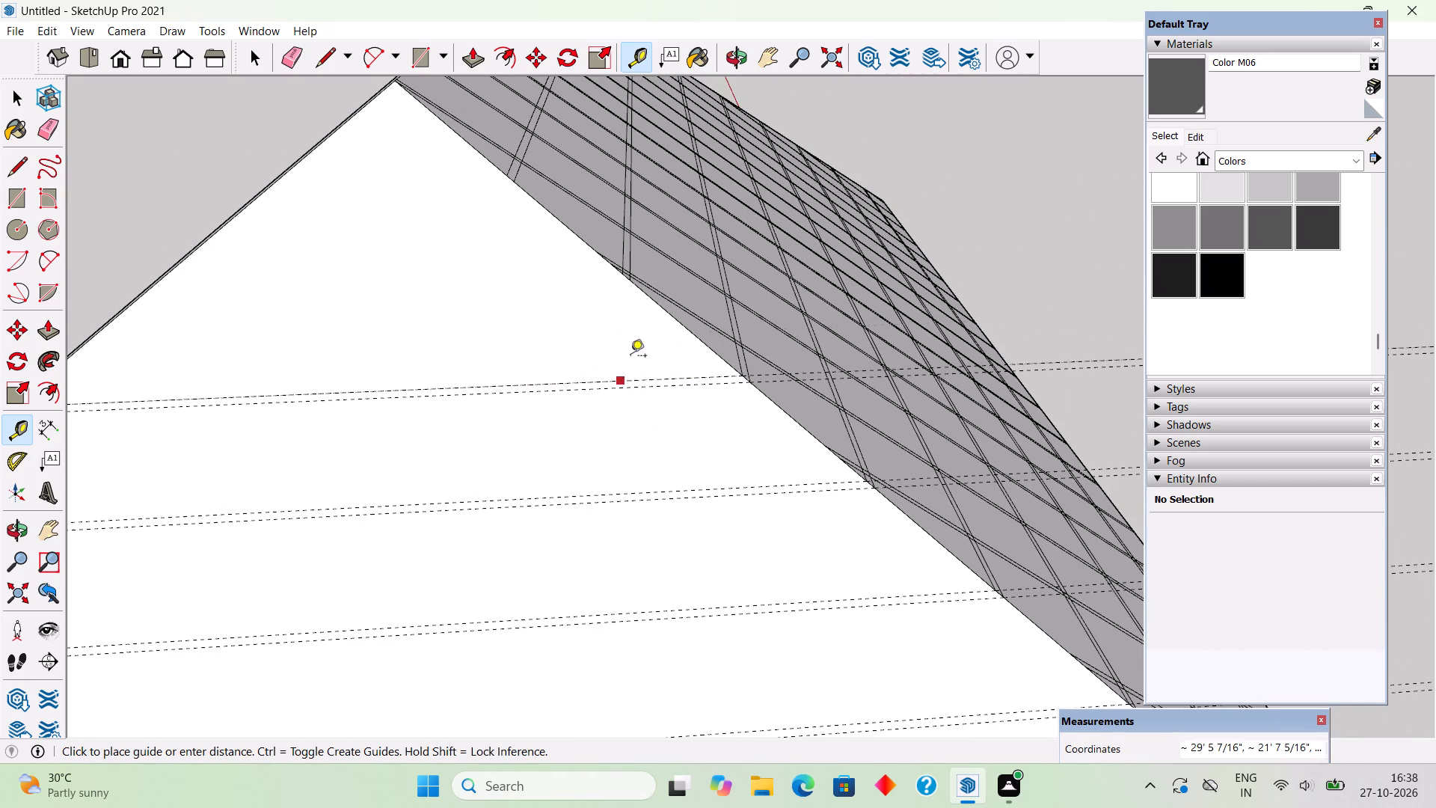
{"action": "scroll", "coordinate": [625, 266], "scroll_direction": "up", "scroll_amount": 12}
{"action": "left_click", "coordinate": [636, 290]}
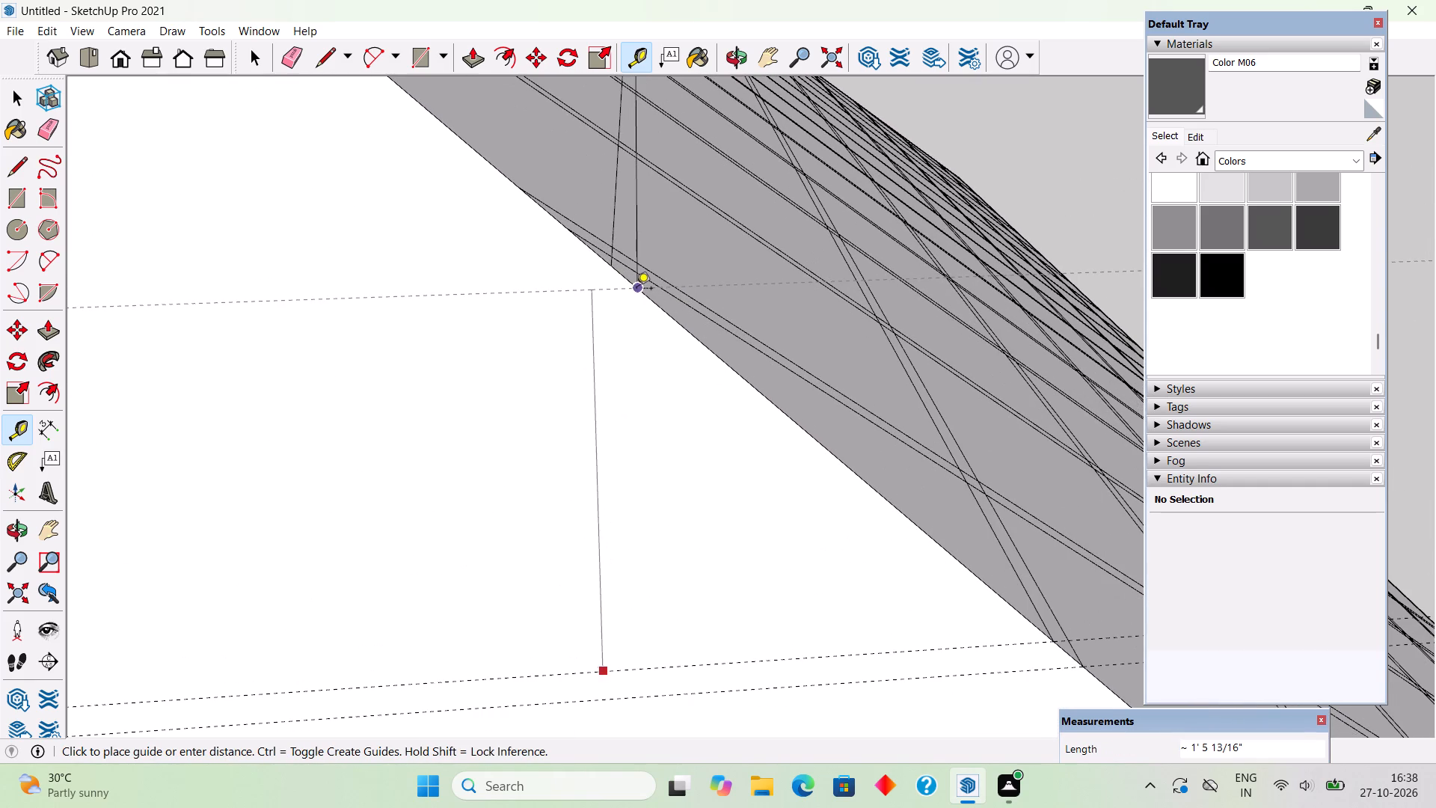
{"action": "left_click", "coordinate": [586, 293]}
{"action": "left_click", "coordinate": [609, 269]}
{"action": "scroll", "coordinate": [616, 382], "scroll_direction": "down", "scroll_amount": 5}
{"action": "scroll", "coordinate": [470, 337], "scroll_direction": "down", "scroll_amount": 1}
Place the eighth course's guide pair near the end slope's apex, about 1' 5 13/16" above the seventh pair, through the hip endpoints.
{"action": "left_click", "coordinate": [449, 328]}
{"action": "scroll", "coordinate": [447, 324], "scroll_direction": "down", "scroll_amount": 3}
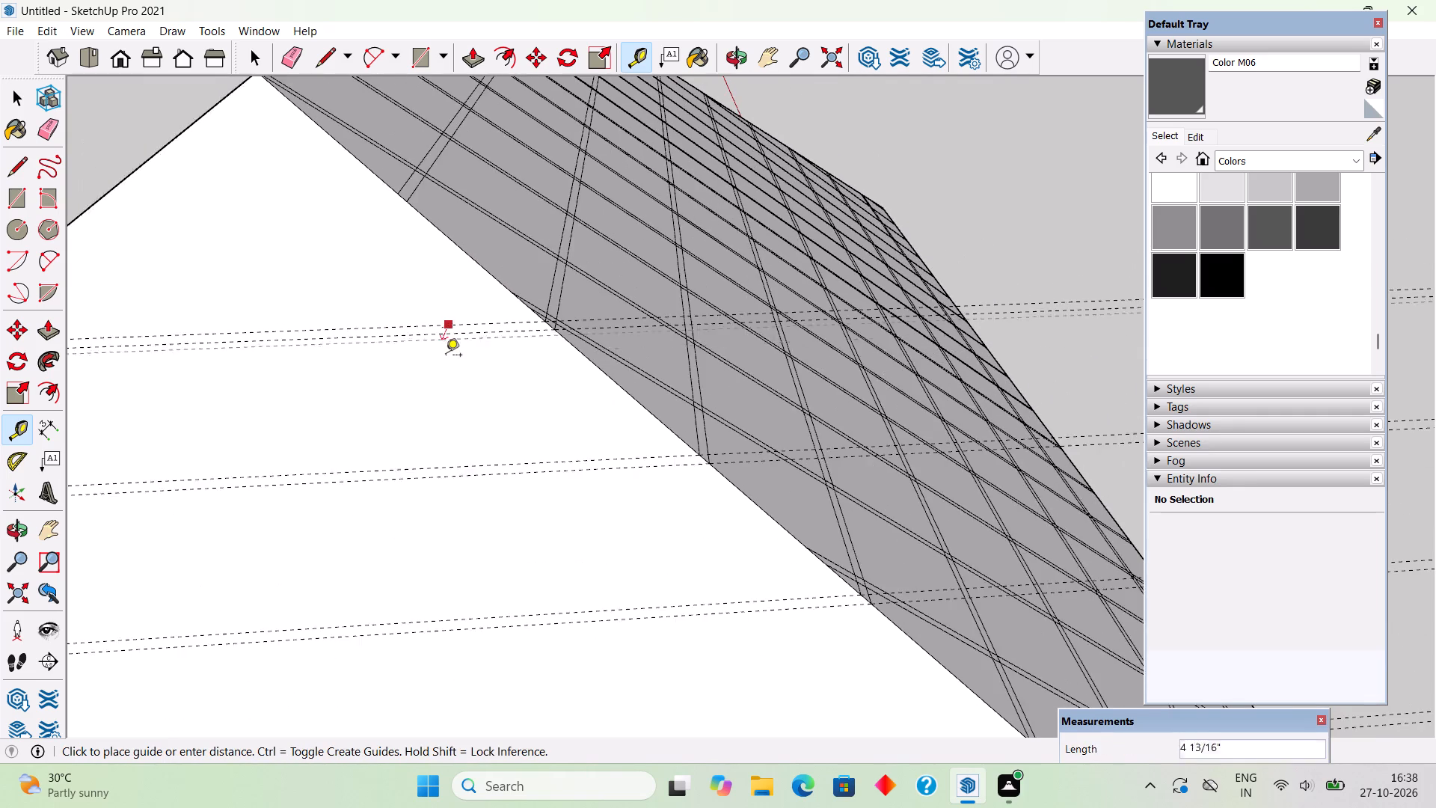
{"action": "scroll", "coordinate": [446, 356], "scroll_direction": "down", "scroll_amount": 6}
{"action": "scroll", "coordinate": [384, 264], "scroll_direction": "up", "scroll_amount": 8}
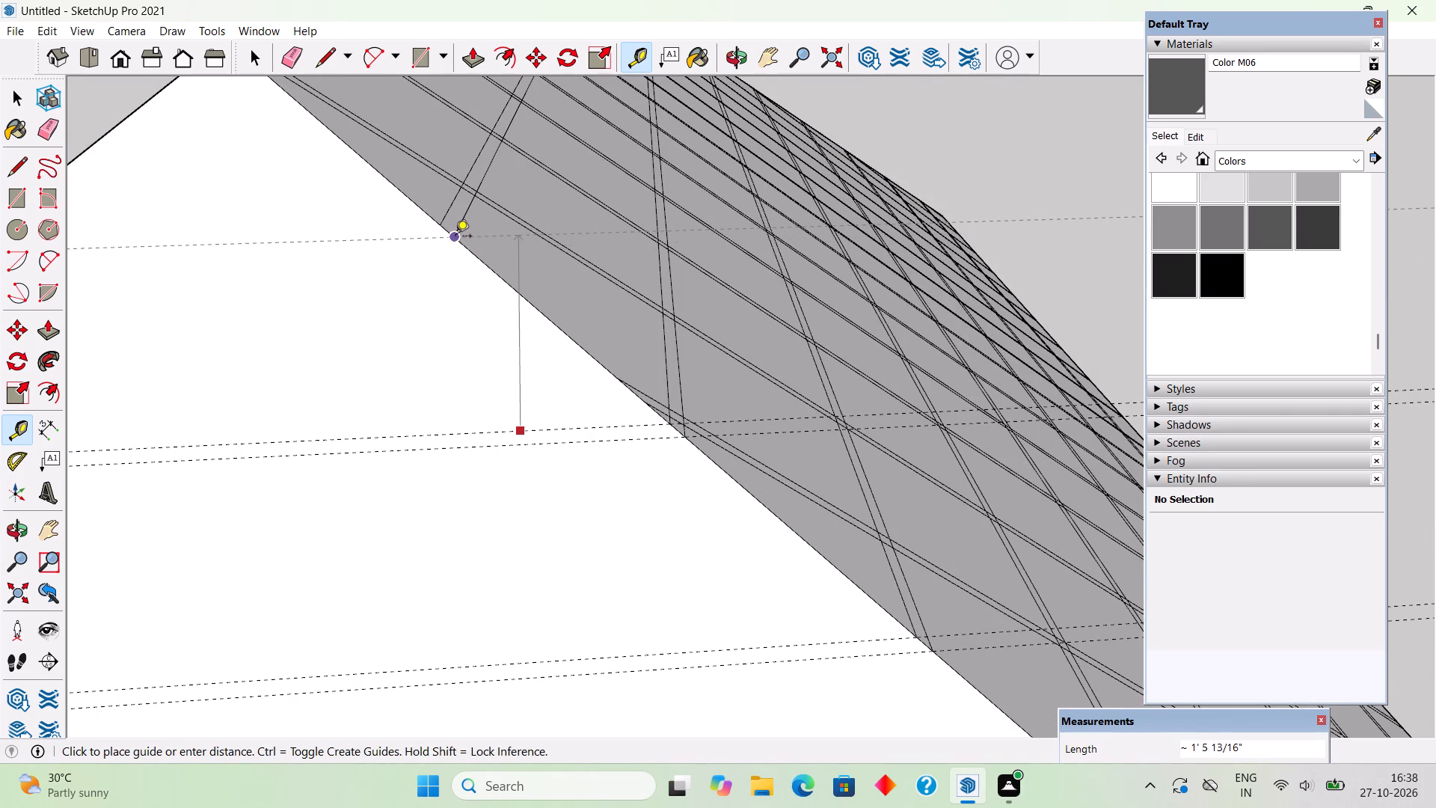
{"action": "left_click", "coordinate": [455, 237]}
{"action": "left_click", "coordinate": [422, 243]}
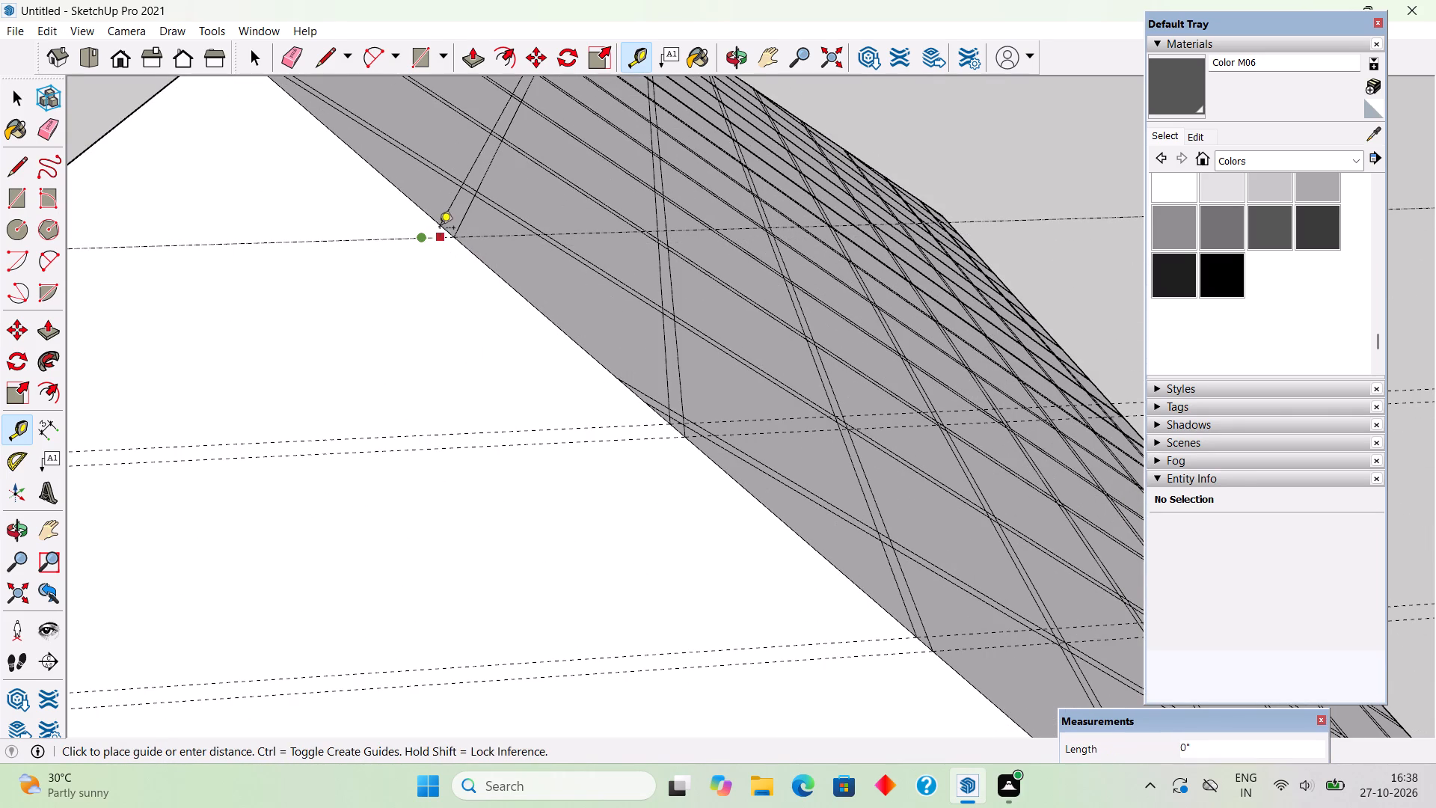
{"action": "scroll", "coordinate": [442, 225], "scroll_direction": "up", "scroll_amount": 5}
{"action": "left_click", "coordinate": [436, 218]}
{"action": "scroll", "coordinate": [651, 438], "scroll_direction": "down", "scroll_amount": 4}
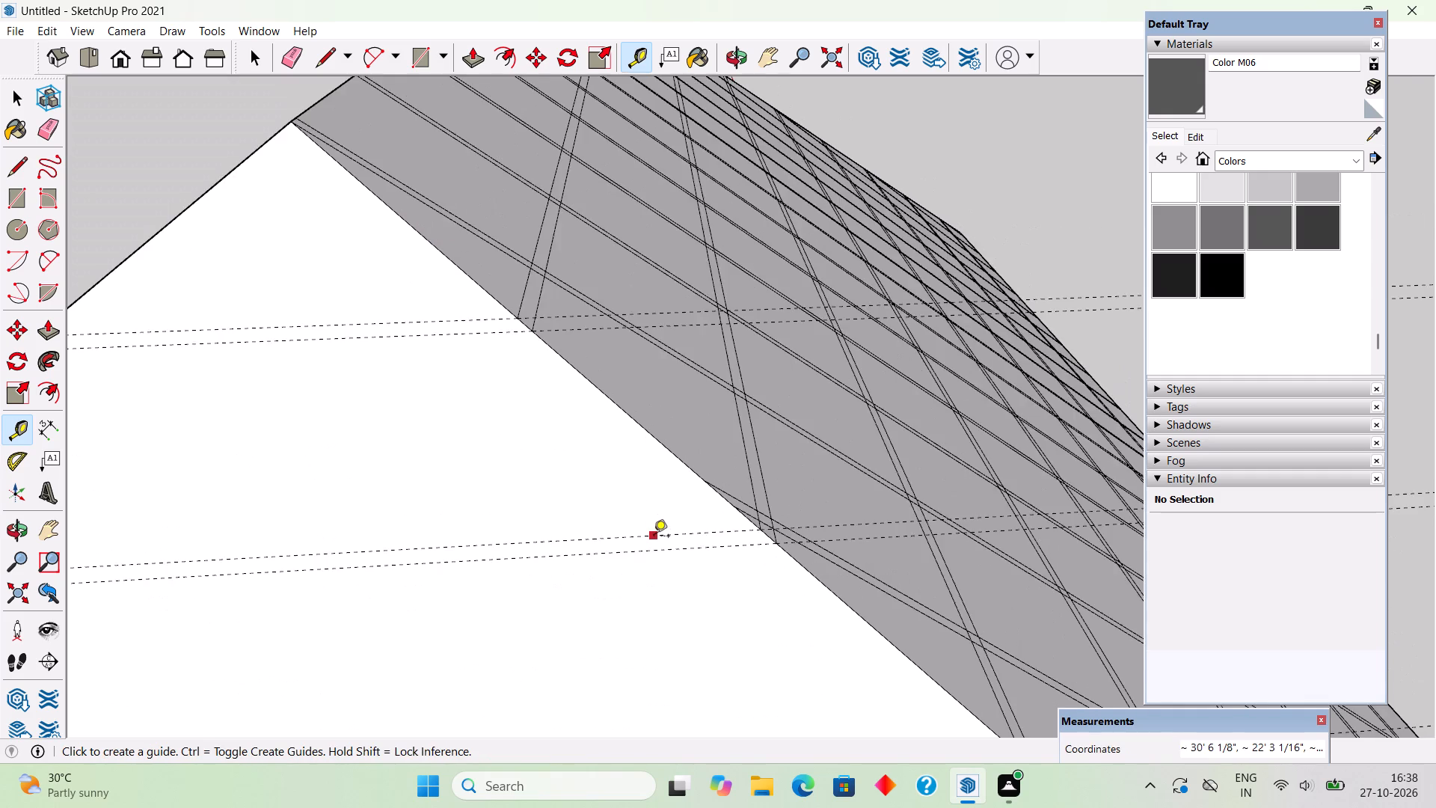
{"action": "scroll", "coordinate": [654, 537], "scroll_direction": "down", "scroll_amount": 7}
{"action": "key", "text": "space"}
{"action": "scroll", "coordinate": [663, 526], "scroll_direction": "down", "scroll_amount": 6}
{"action": "scroll", "coordinate": [661, 459], "scroll_direction": "down", "scroll_amount": 12}
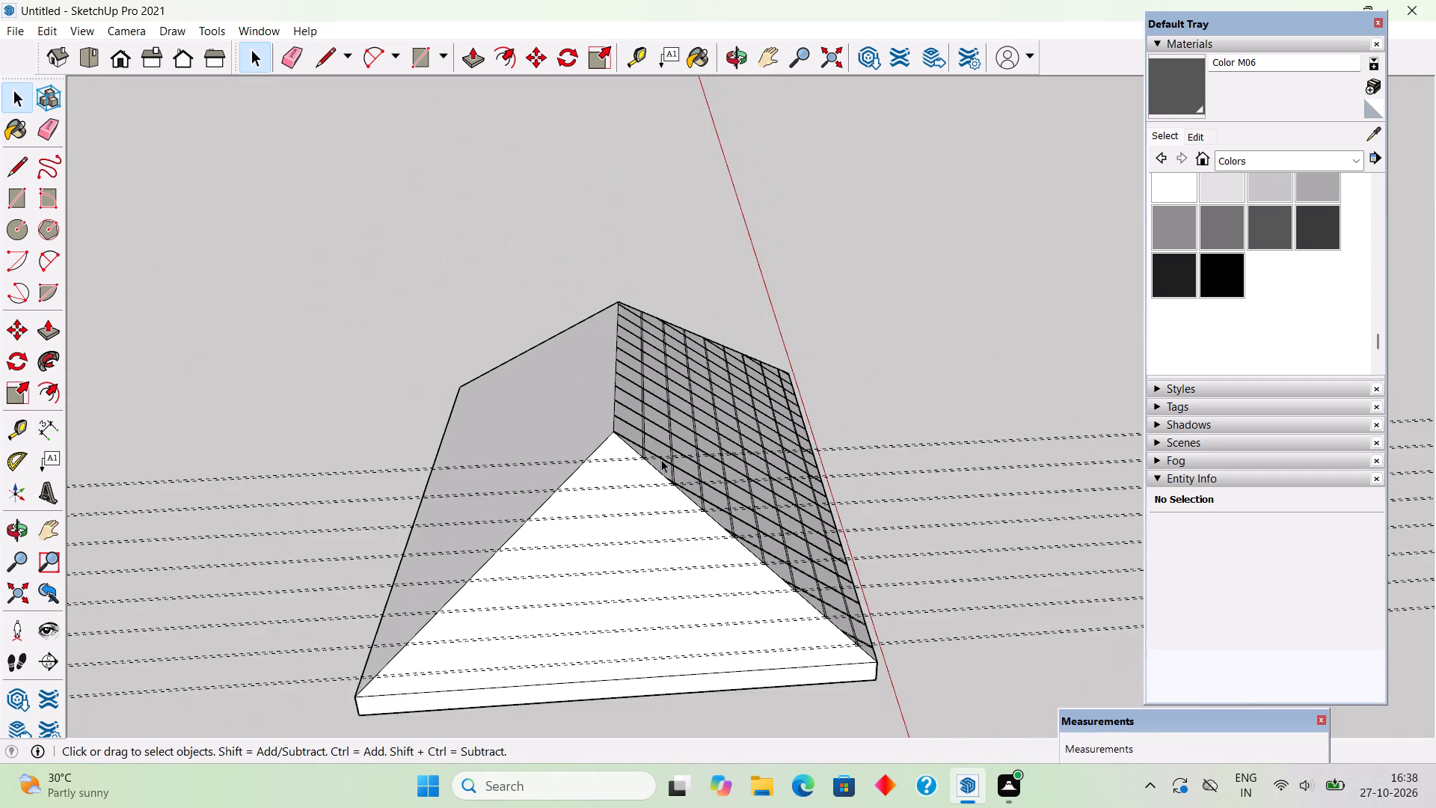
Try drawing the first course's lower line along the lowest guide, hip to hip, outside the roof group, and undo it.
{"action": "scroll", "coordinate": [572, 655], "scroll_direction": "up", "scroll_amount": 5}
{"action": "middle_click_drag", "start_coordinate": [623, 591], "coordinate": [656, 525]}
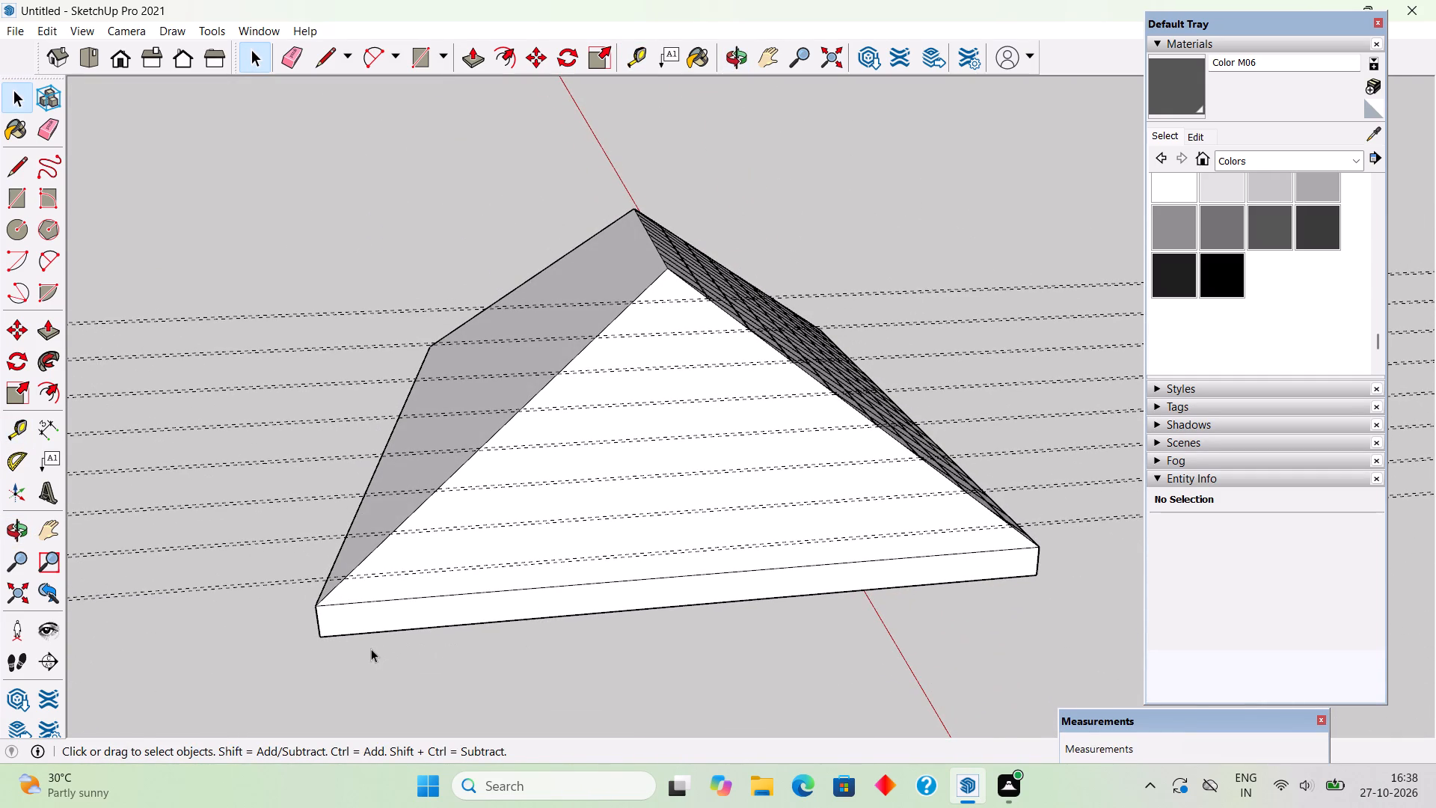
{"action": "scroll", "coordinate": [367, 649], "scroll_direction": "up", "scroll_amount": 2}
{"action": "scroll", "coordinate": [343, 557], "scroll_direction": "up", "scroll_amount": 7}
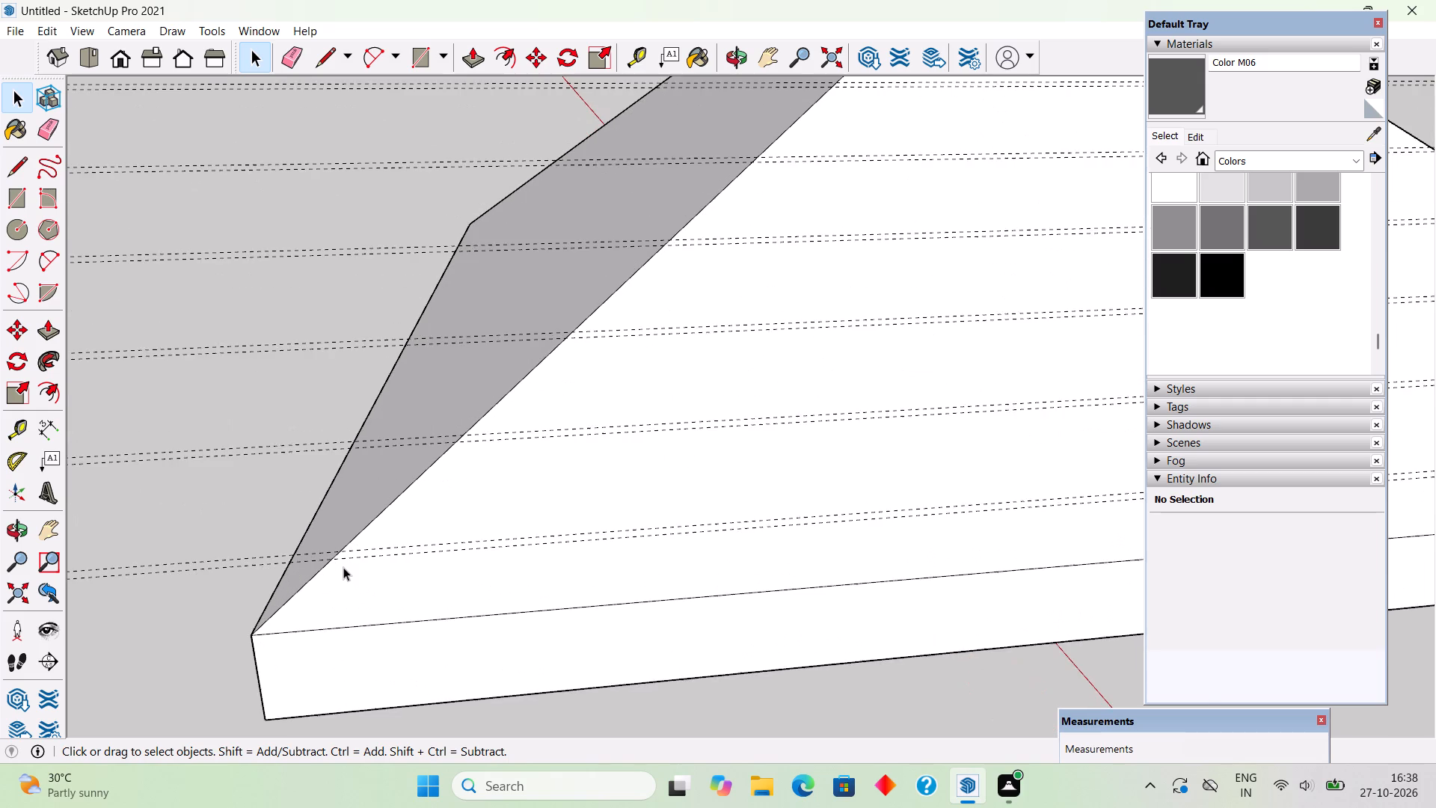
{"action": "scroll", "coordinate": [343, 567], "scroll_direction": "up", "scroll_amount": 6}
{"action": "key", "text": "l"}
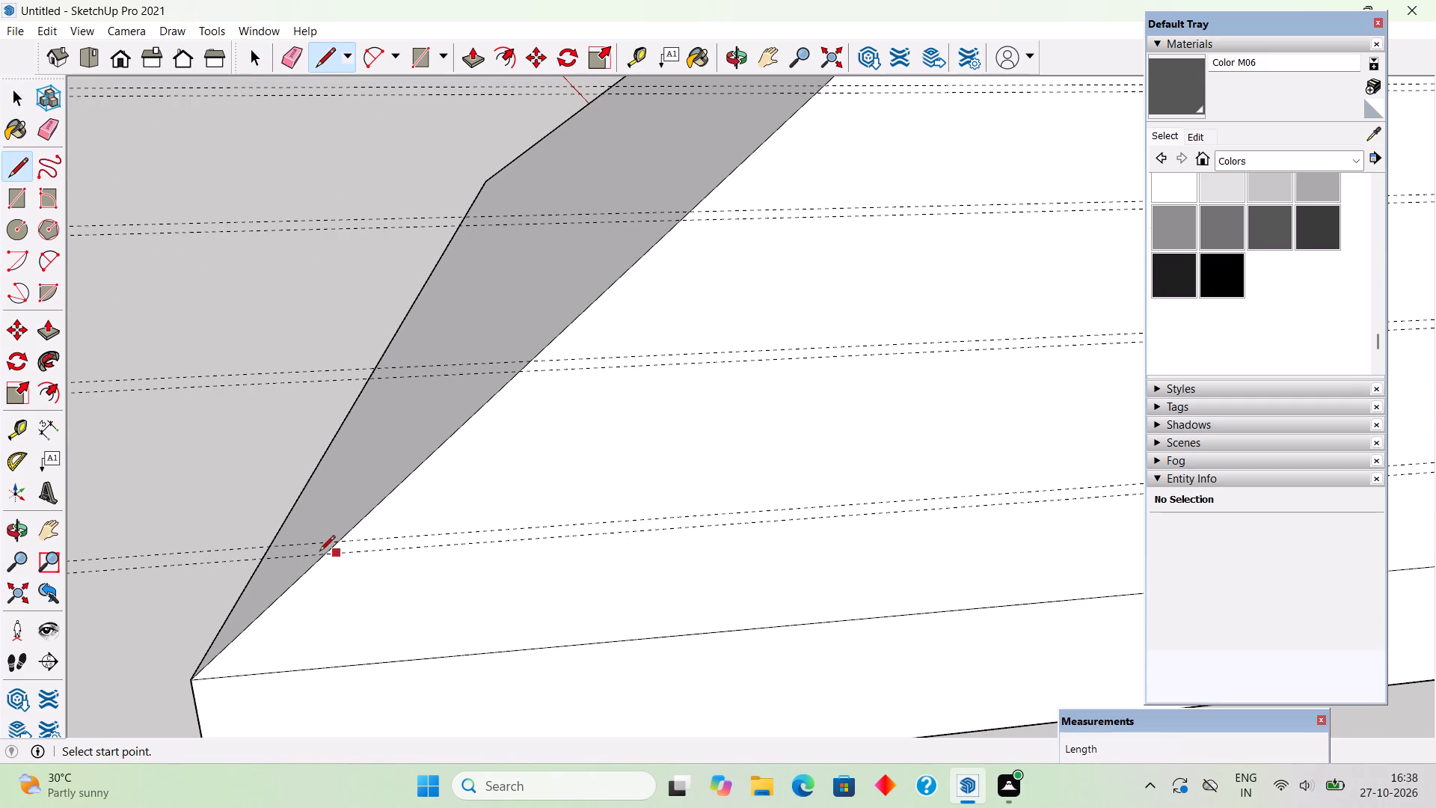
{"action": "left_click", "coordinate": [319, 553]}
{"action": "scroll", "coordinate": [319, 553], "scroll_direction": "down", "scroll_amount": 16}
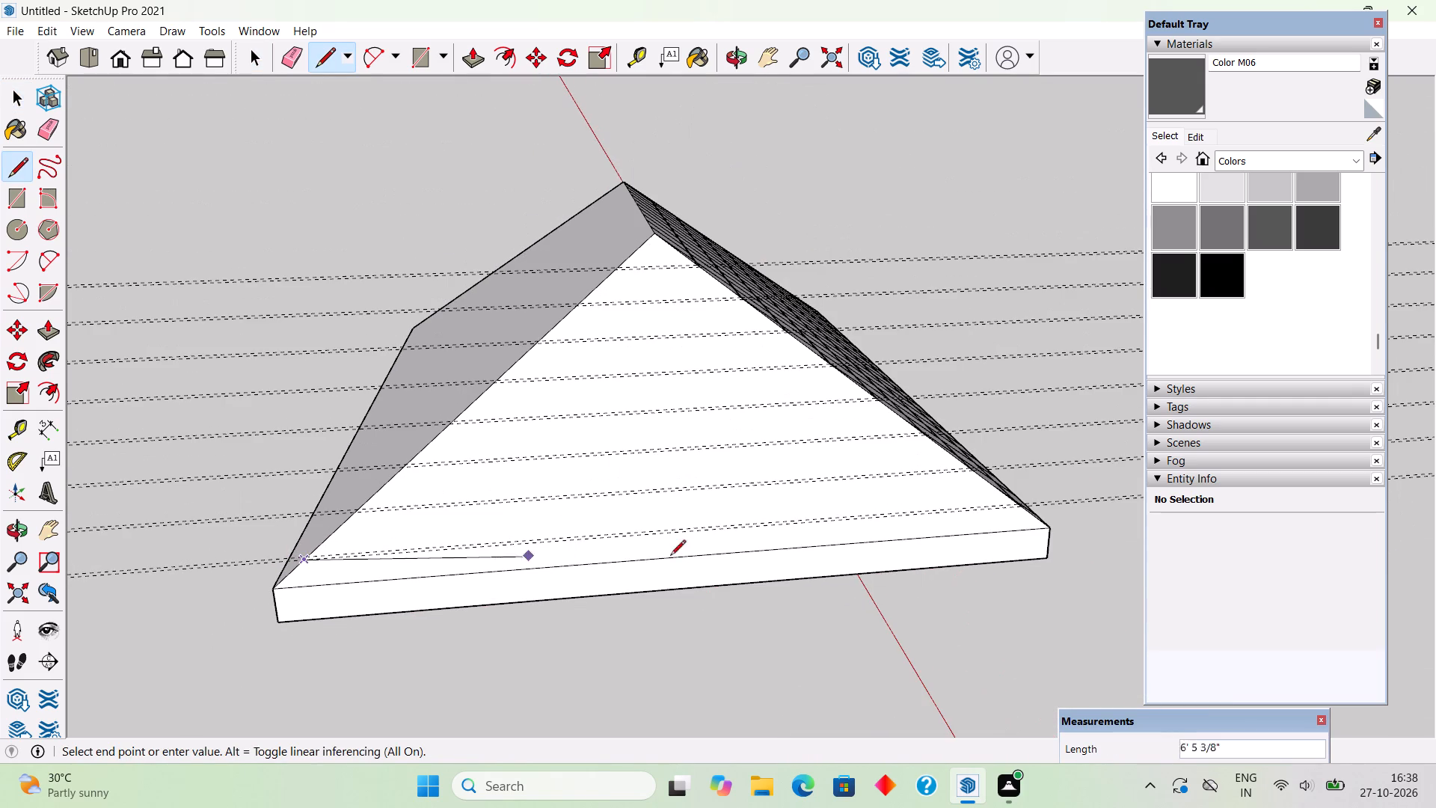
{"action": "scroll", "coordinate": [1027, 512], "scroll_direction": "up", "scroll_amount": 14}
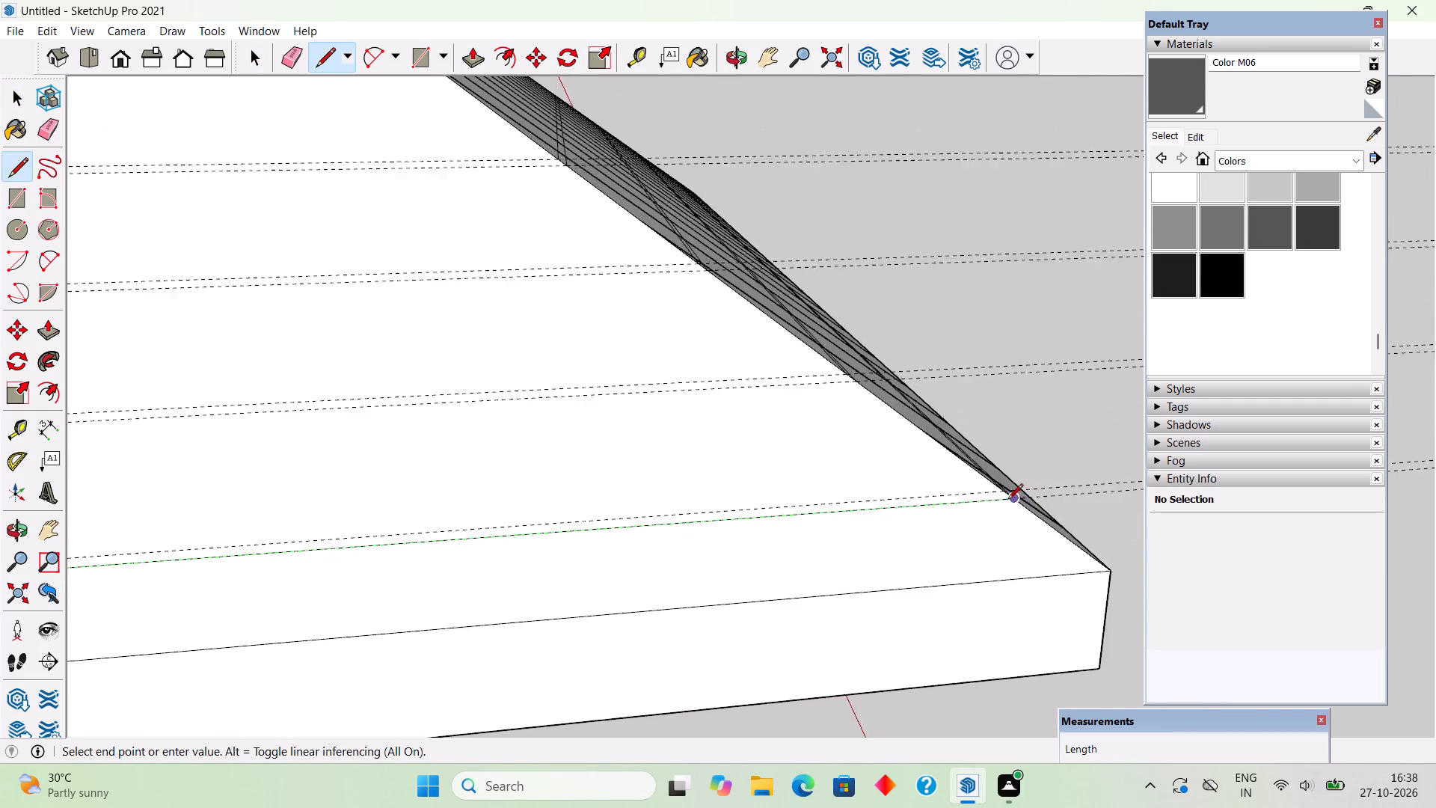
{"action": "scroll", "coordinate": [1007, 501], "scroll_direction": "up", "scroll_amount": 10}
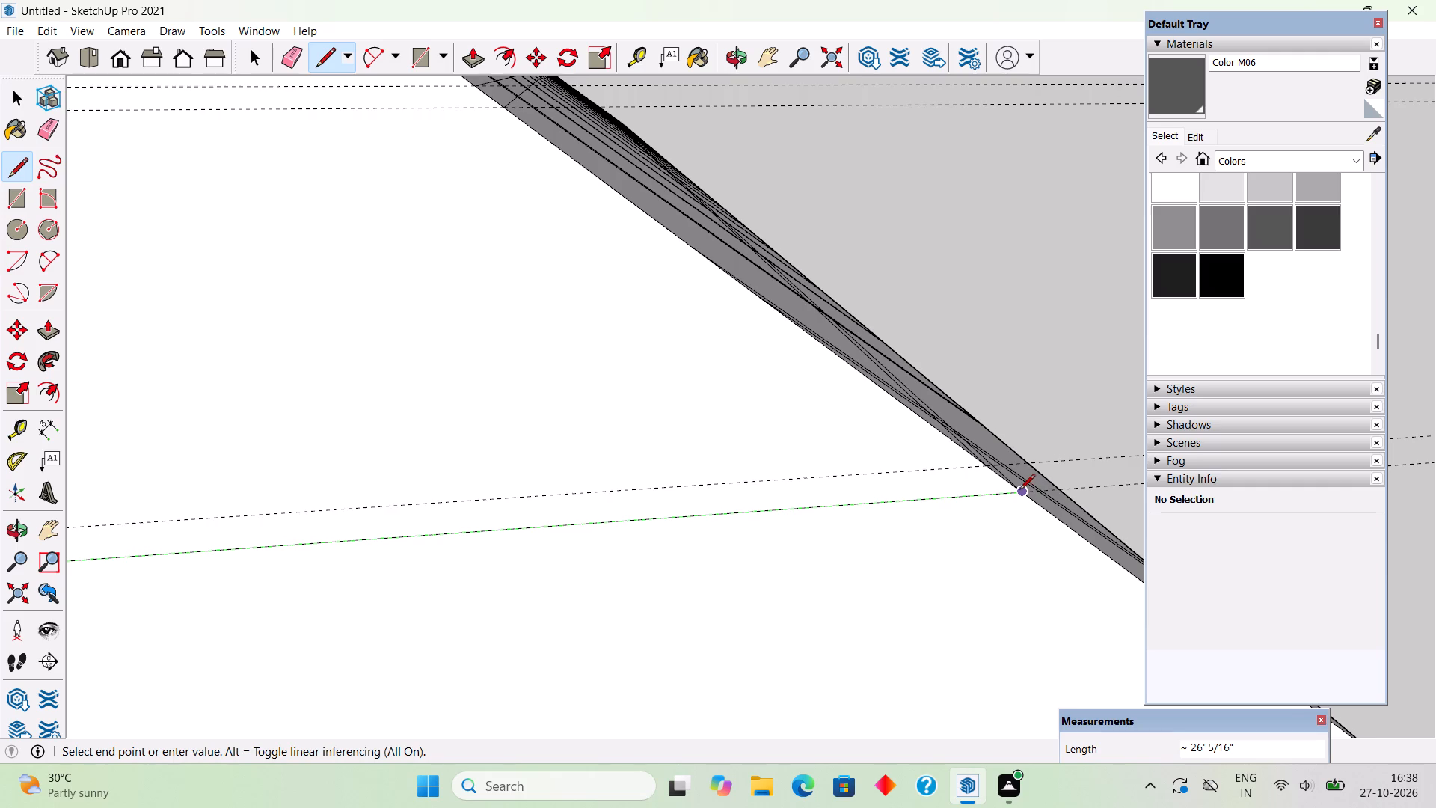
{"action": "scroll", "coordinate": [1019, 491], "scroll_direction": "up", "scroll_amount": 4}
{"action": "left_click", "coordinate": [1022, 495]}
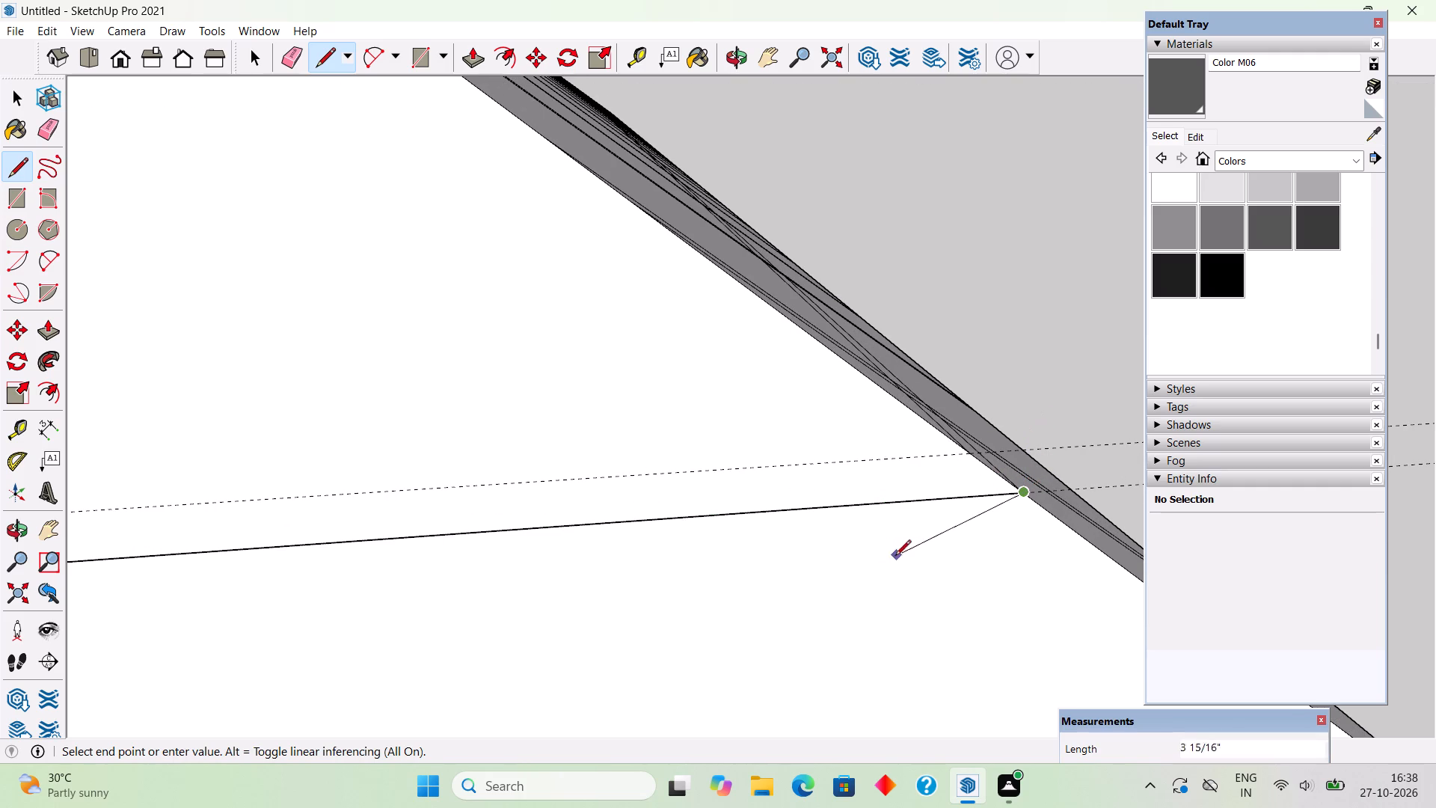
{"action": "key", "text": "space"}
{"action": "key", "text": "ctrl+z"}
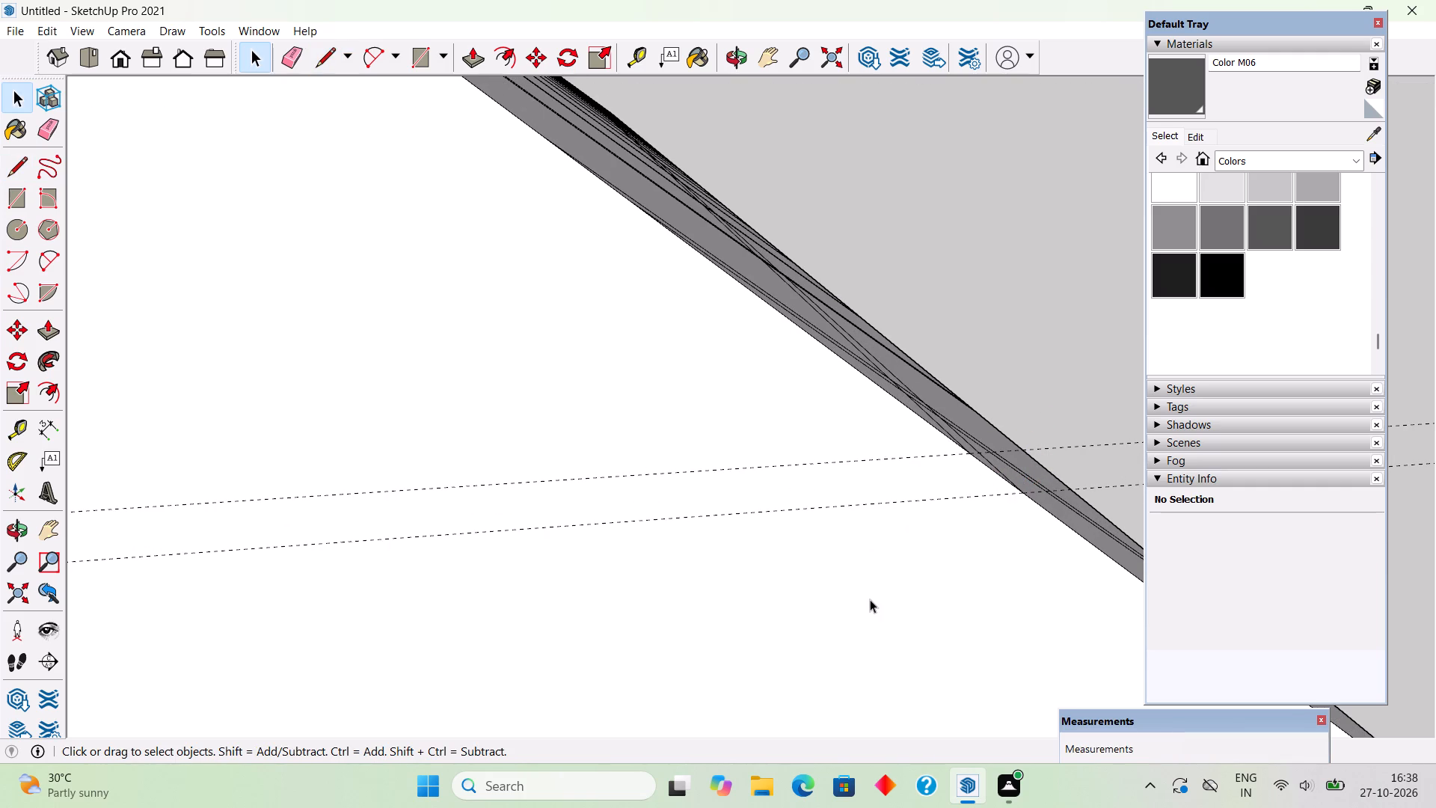
Open the roof group for editing and draw the first course's lower line along the lowest guide, about 26' 5/16" from hip to hip.
{"action": "triple_click", "coordinate": [870, 599]}
{"action": "scroll", "coordinate": [877, 579], "scroll_direction": "down", "scroll_amount": 6}
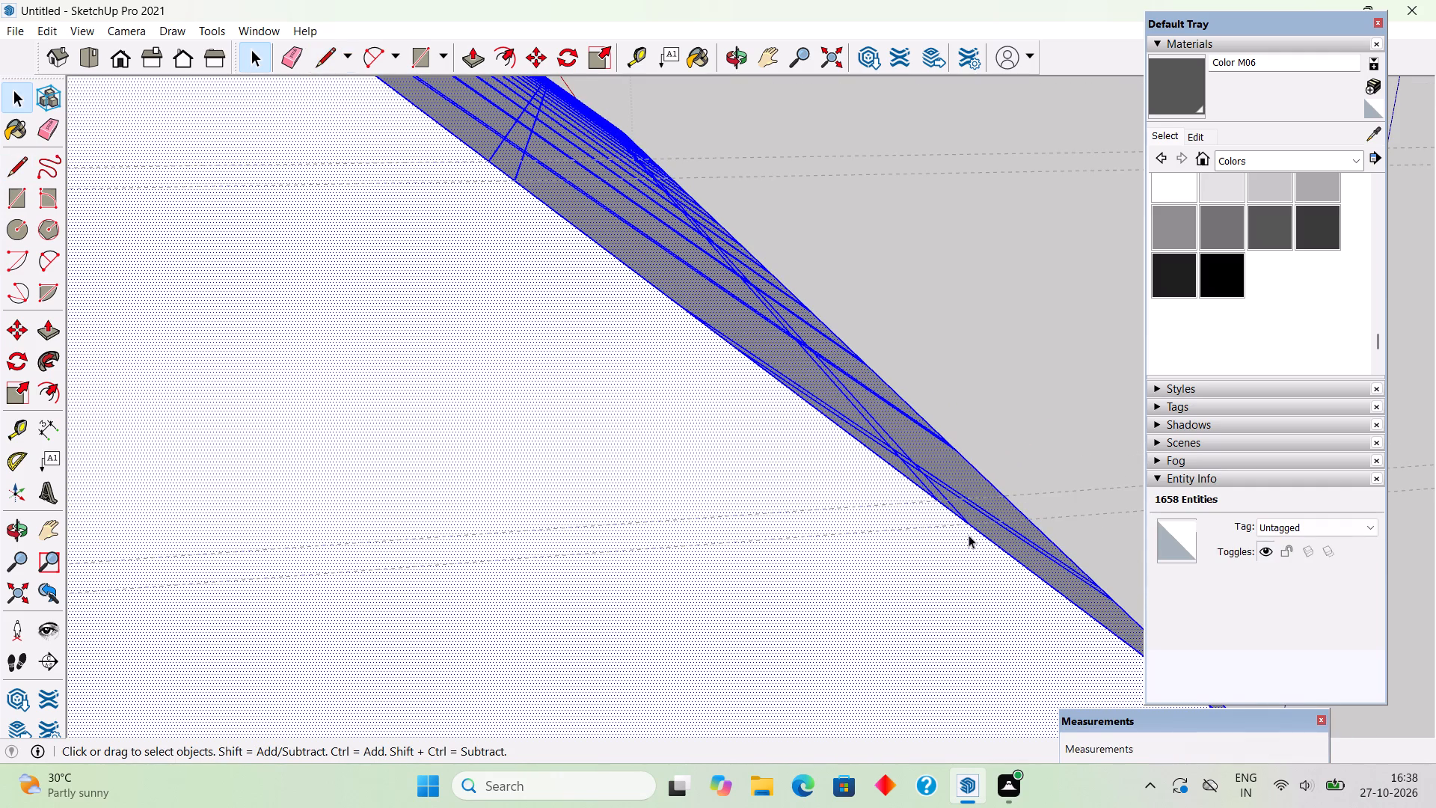
{"action": "key", "text": "l"}
{"action": "scroll", "coordinate": [971, 535], "scroll_direction": "up", "scroll_amount": 14}
{"action": "left_click", "coordinate": [968, 514]}
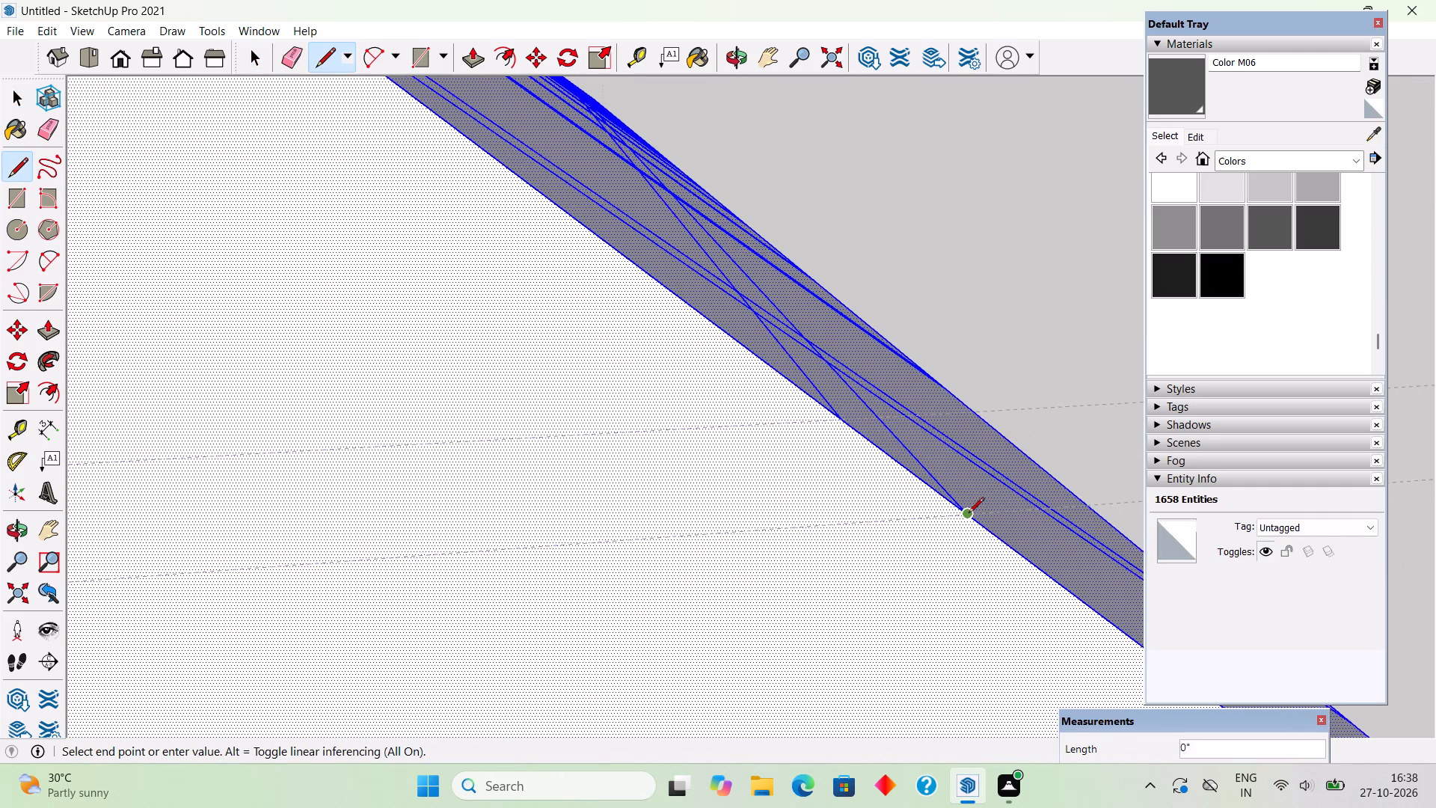
{"action": "scroll", "coordinate": [813, 527], "scroll_direction": "down", "scroll_amount": 20}
{"action": "scroll", "coordinate": [813, 527], "scroll_direction": "down", "scroll_amount": 10}
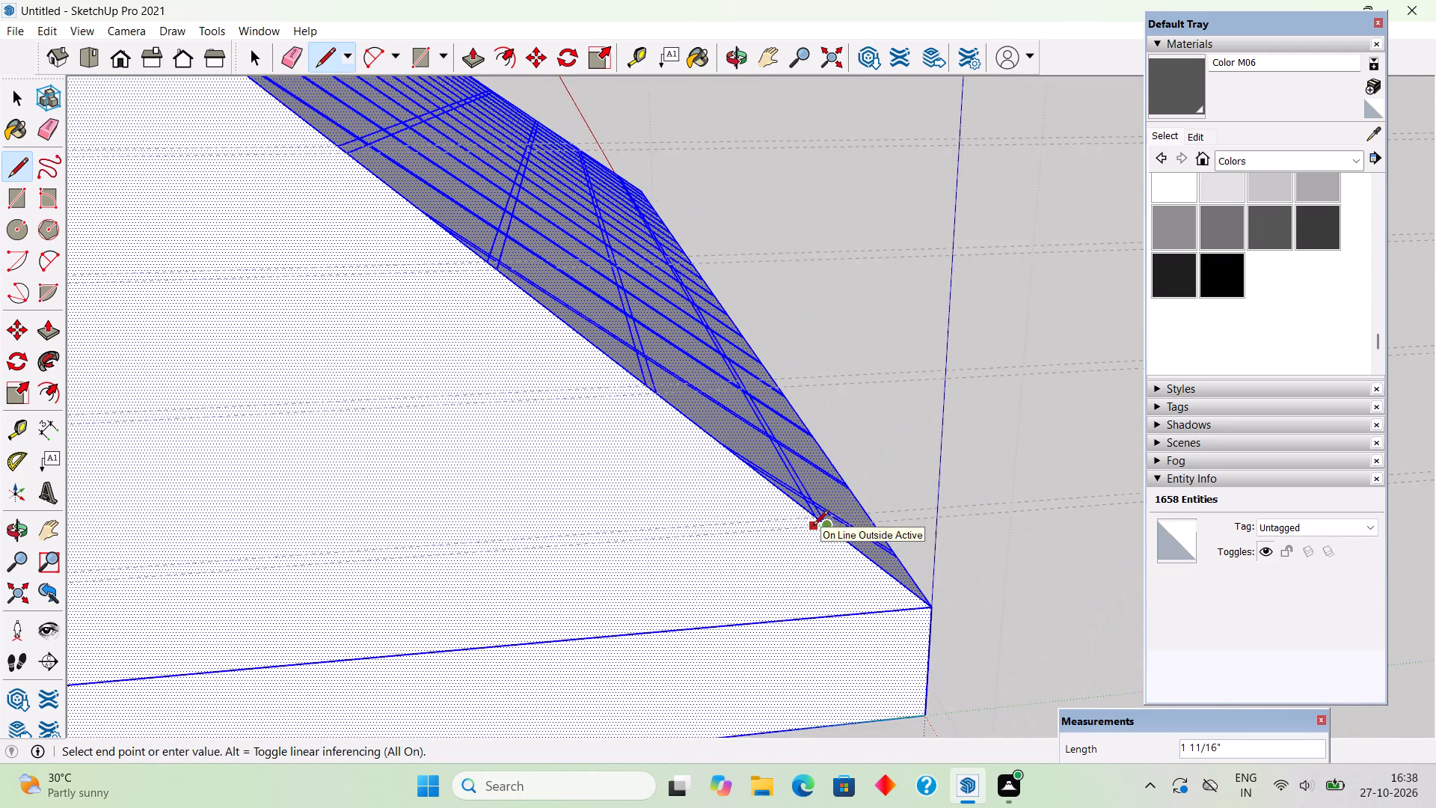
{"action": "scroll", "coordinate": [813, 527], "scroll_direction": "down", "scroll_amount": 14}
{"action": "scroll", "coordinate": [349, 560], "scroll_direction": "up", "scroll_amount": 9}
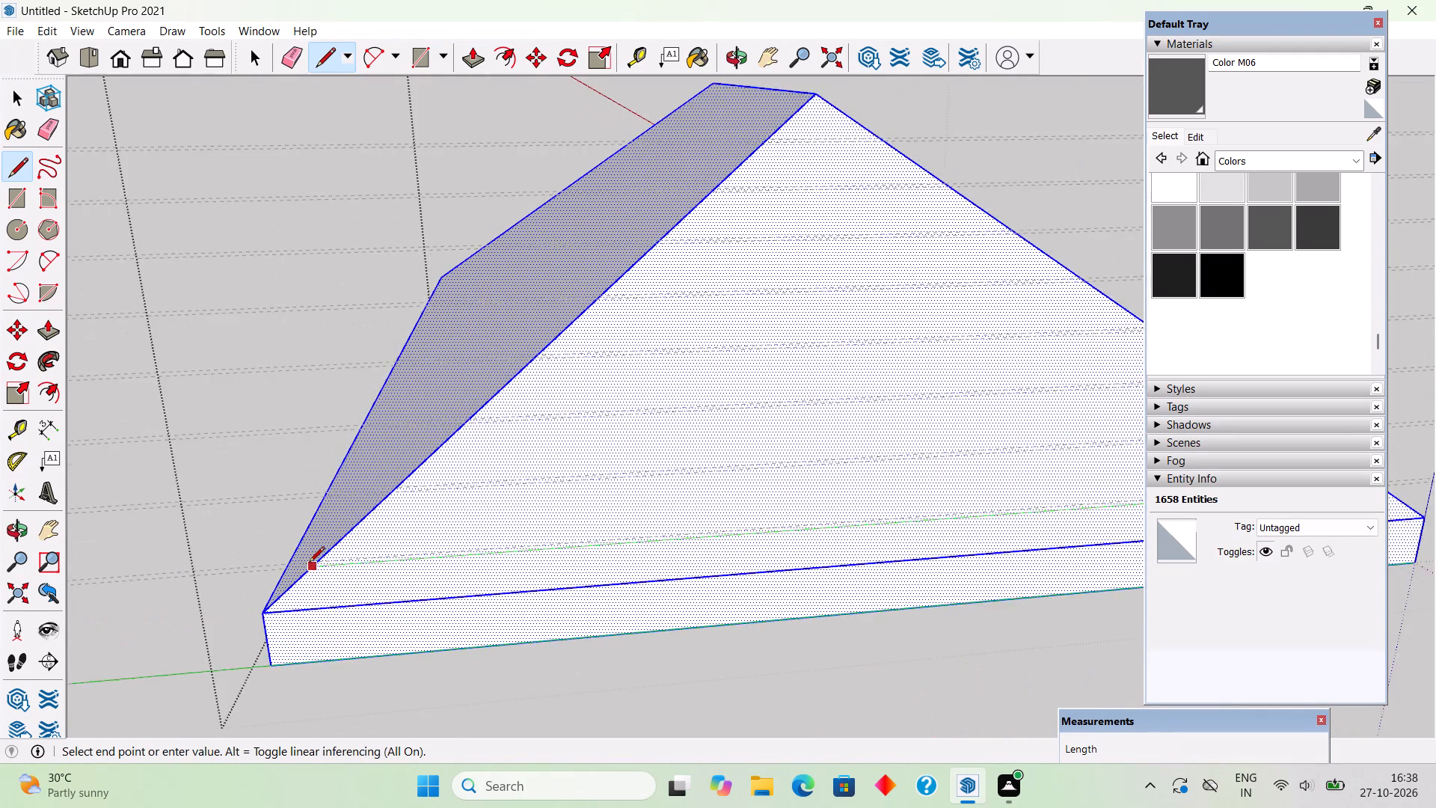
{"action": "scroll", "coordinate": [309, 563], "scroll_direction": "up", "scroll_amount": 20}
{"action": "scroll", "coordinate": [319, 572], "scroll_direction": "up", "scroll_amount": 4}
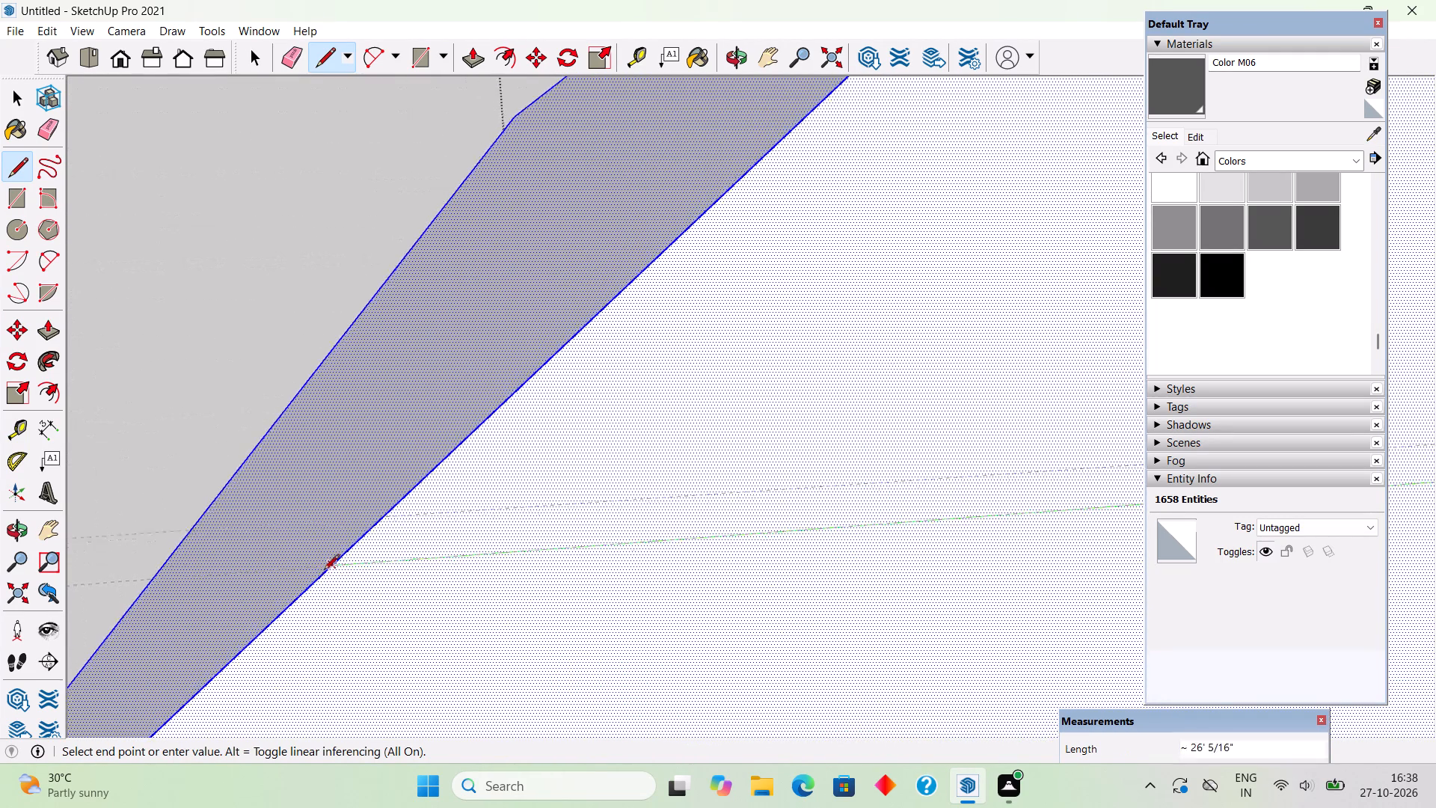
{"action": "left_click", "coordinate": [331, 568]}
Draw the first course's upper line across the end slope along its upper guide, about 25' 9 15/16" from hip to hip.
{"action": "middle_click_drag", "start_coordinate": [444, 656], "coordinate": [381, 595]}
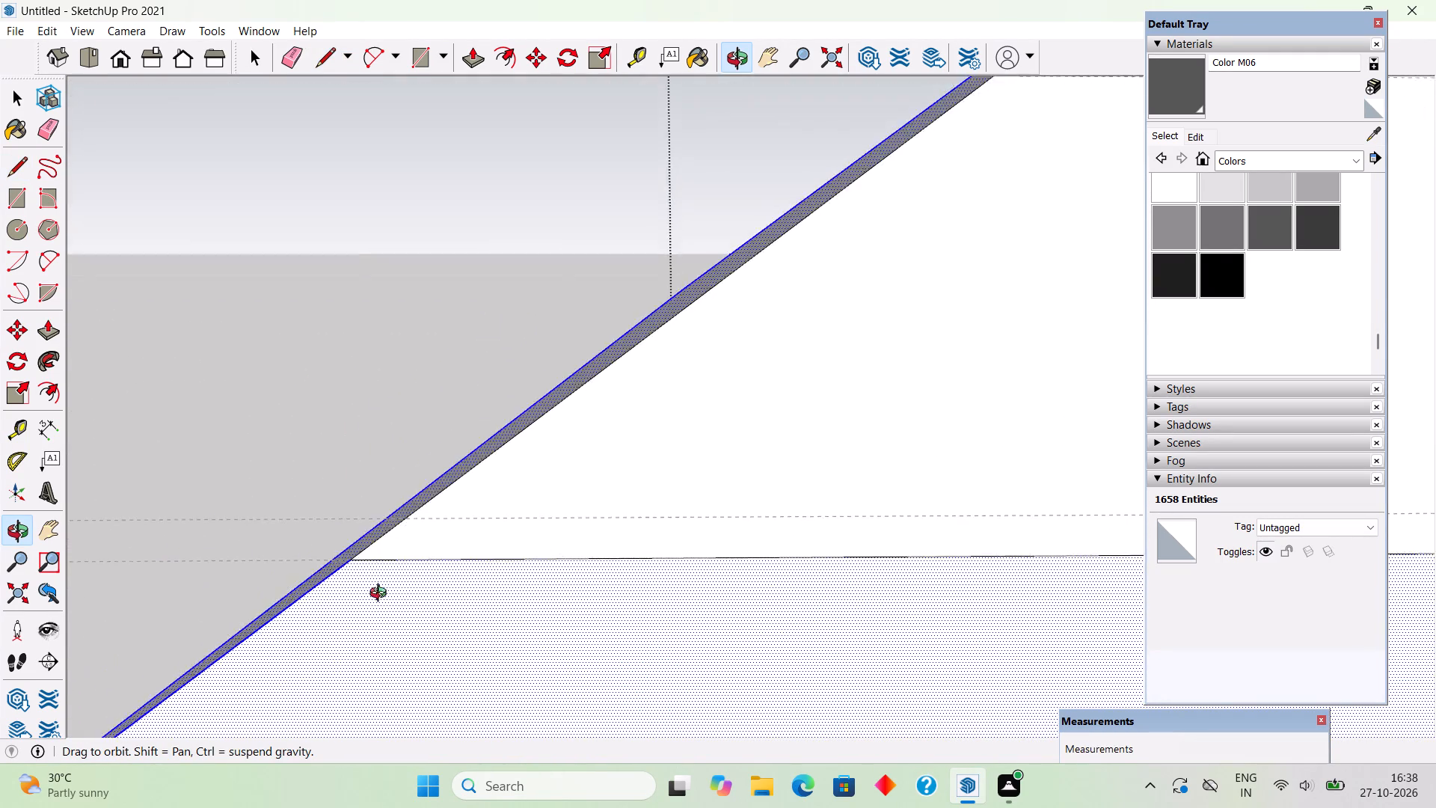
{"action": "middle_click_drag", "start_coordinate": [381, 595], "coordinate": [563, 590]}
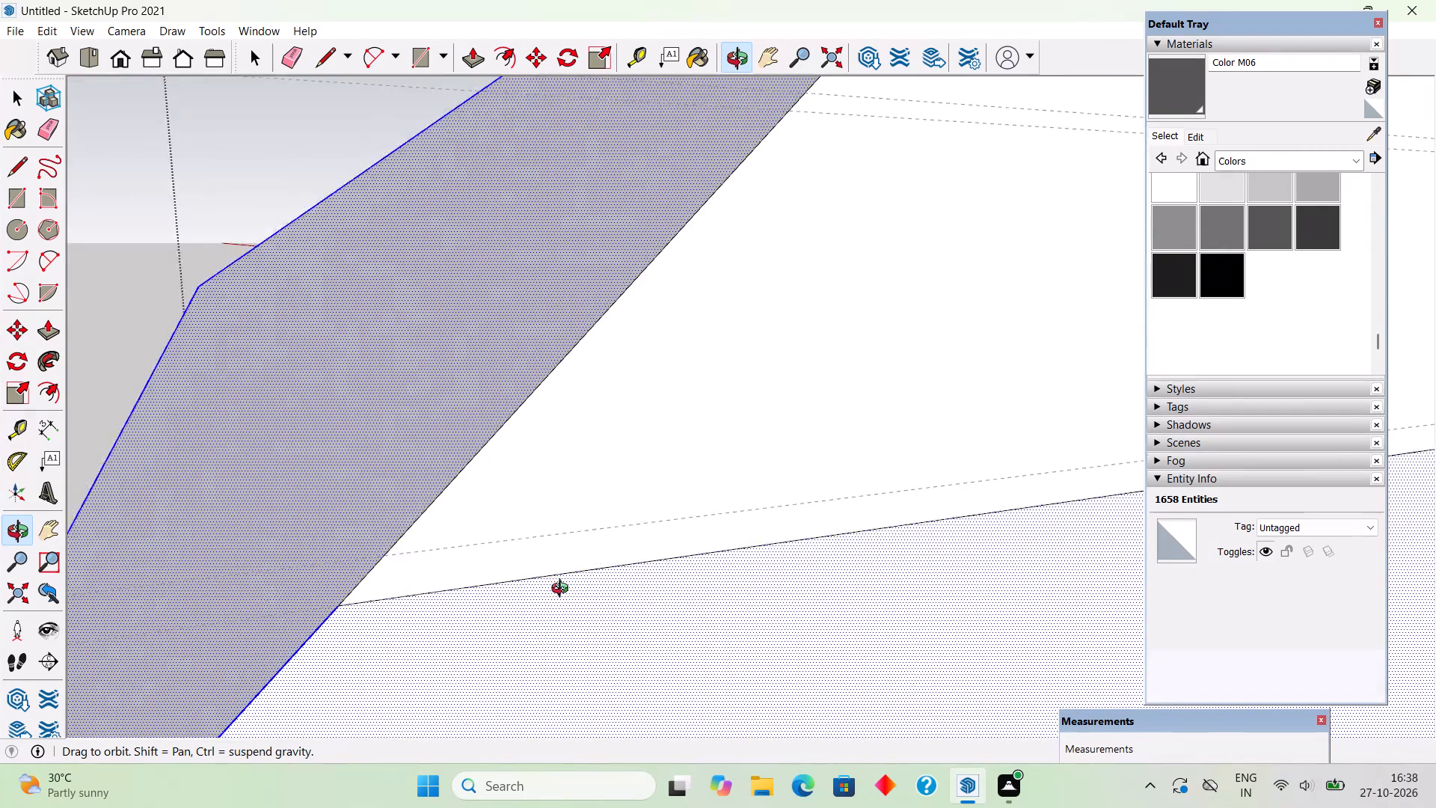
{"action": "middle_click_drag", "start_coordinate": [563, 590], "coordinate": [550, 584]}
{"action": "left_click", "coordinate": [390, 554]}
{"action": "scroll", "coordinate": [389, 554], "scroll_direction": "down", "scroll_amount": 13}
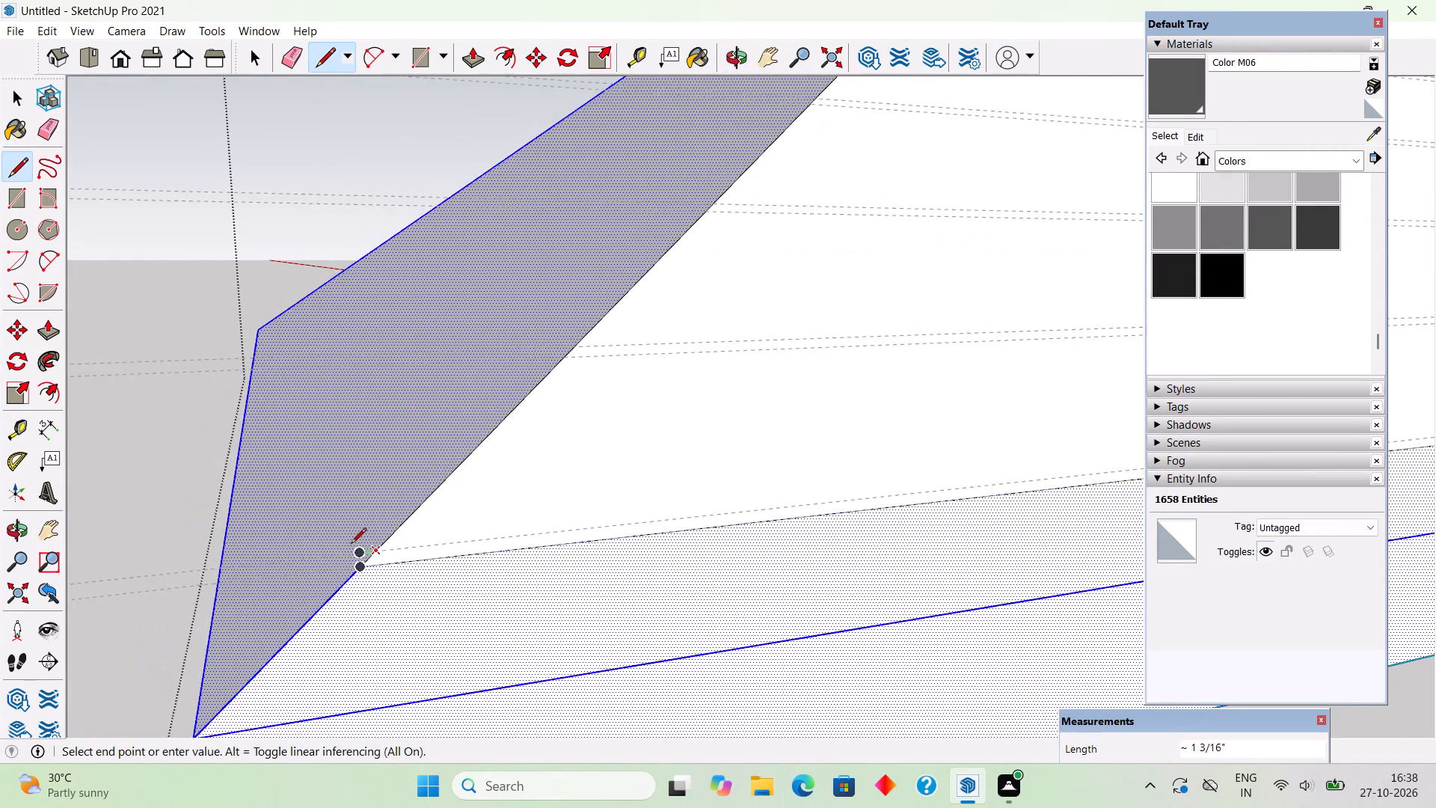
{"action": "scroll", "coordinate": [351, 545], "scroll_direction": "down", "scroll_amount": 14}
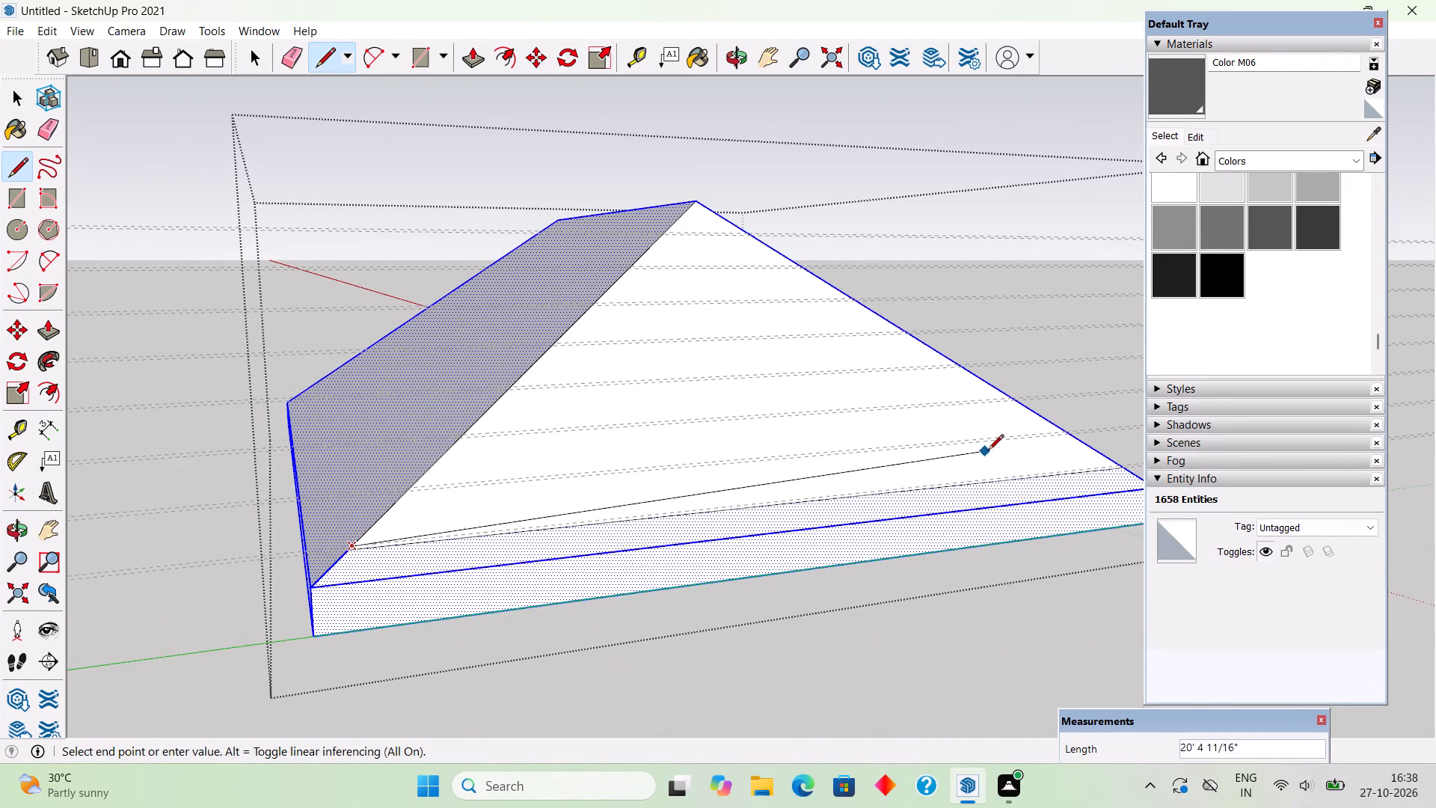
{"action": "scroll", "coordinate": [1001, 453], "scroll_direction": "up", "scroll_amount": 2}
{"action": "scroll", "coordinate": [636, 516], "scroll_direction": "down", "scroll_amount": 5}
{"action": "scroll", "coordinate": [991, 483], "scroll_direction": "up", "scroll_amount": 3}
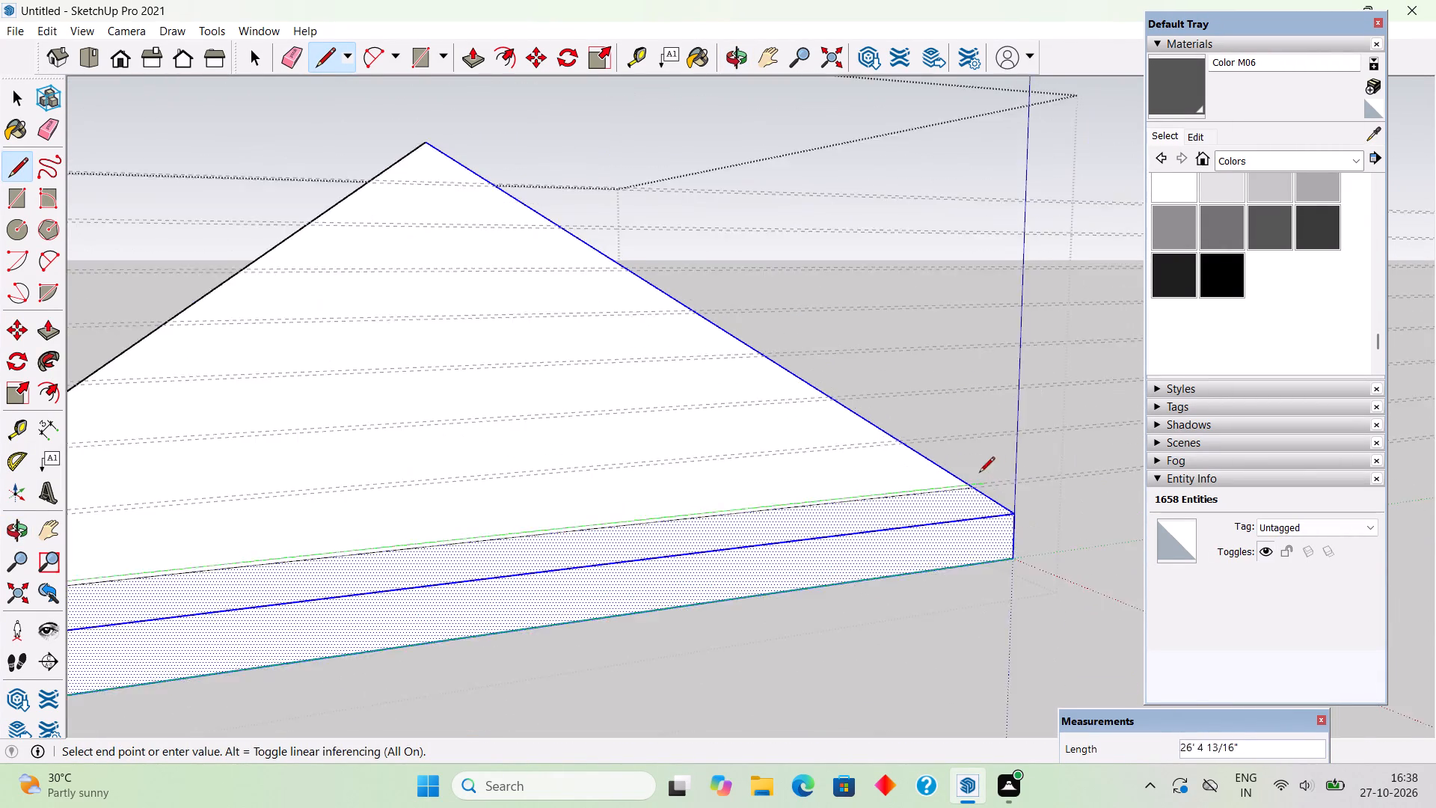
{"action": "scroll", "coordinate": [979, 474], "scroll_direction": "up", "scroll_amount": 11}
{"action": "left_click", "coordinate": [971, 480]}
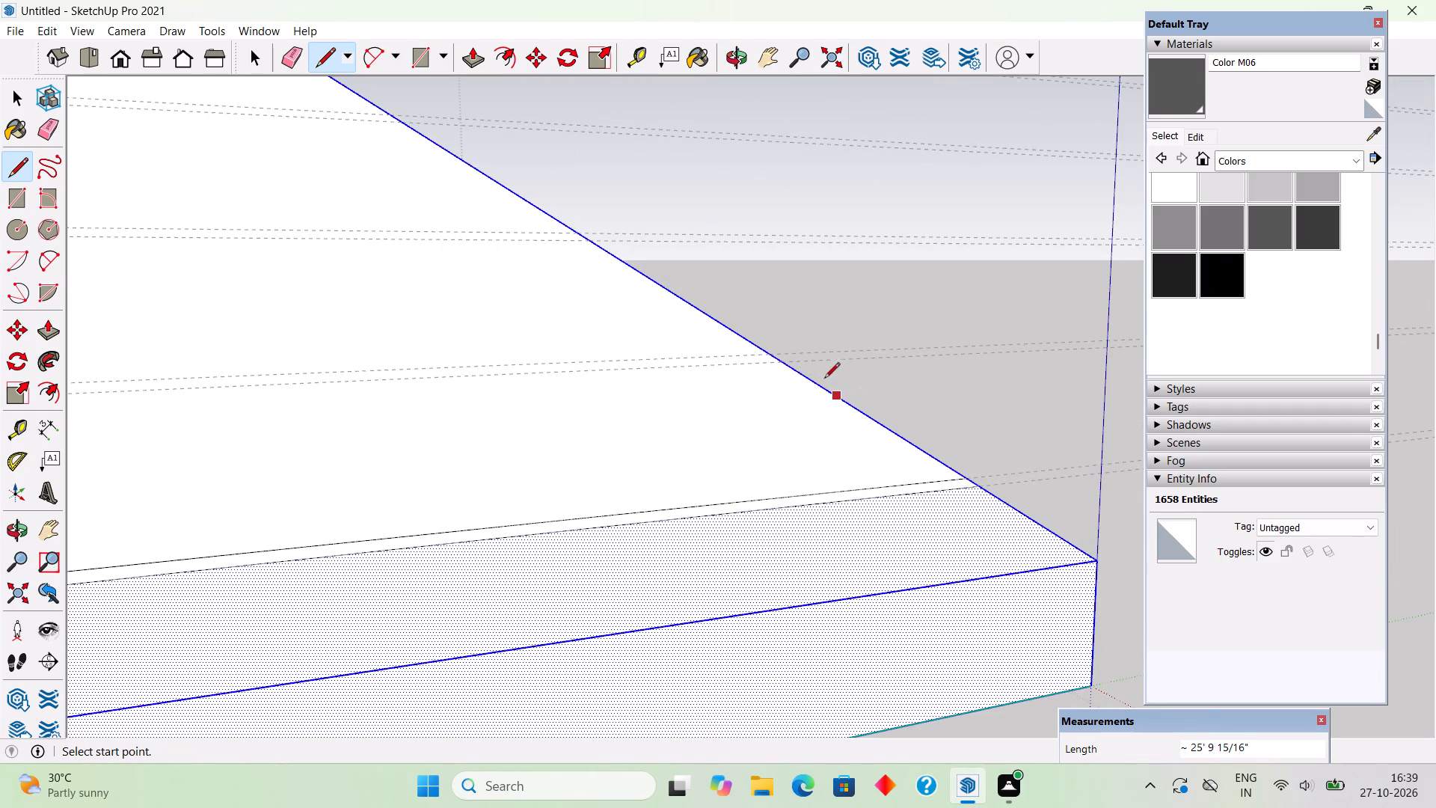
Draw the second course's lower line across the end slope along its guide, about 22' 9 5/8" from hip to hip.
{"action": "left_click", "coordinate": [782, 364]}
{"action": "scroll", "coordinate": [694, 375], "scroll_direction": "down", "scroll_amount": 4}
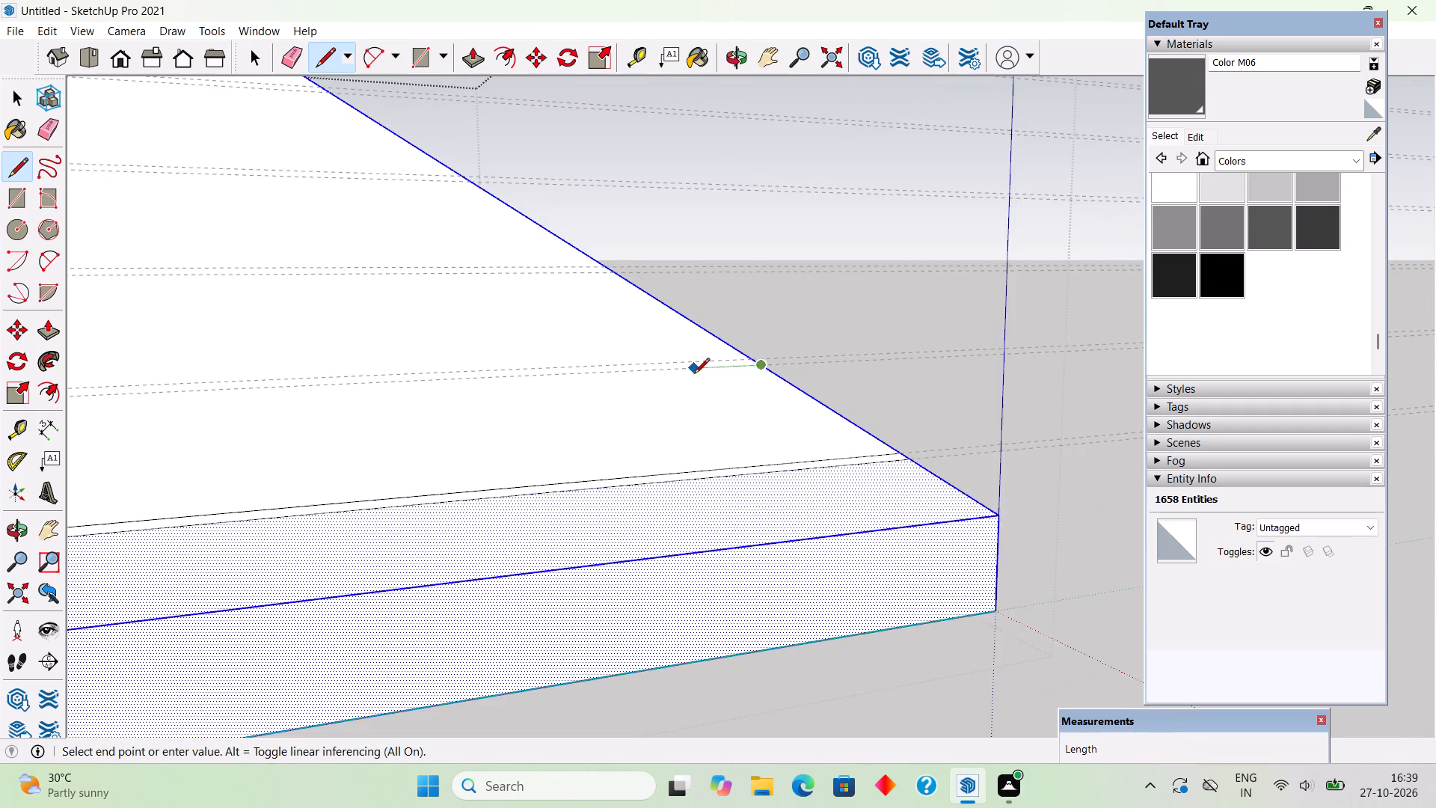
{"action": "scroll", "coordinate": [694, 375], "scroll_direction": "down", "scroll_amount": 15}
{"action": "scroll", "coordinate": [281, 403], "scroll_direction": "up", "scroll_amount": 5}
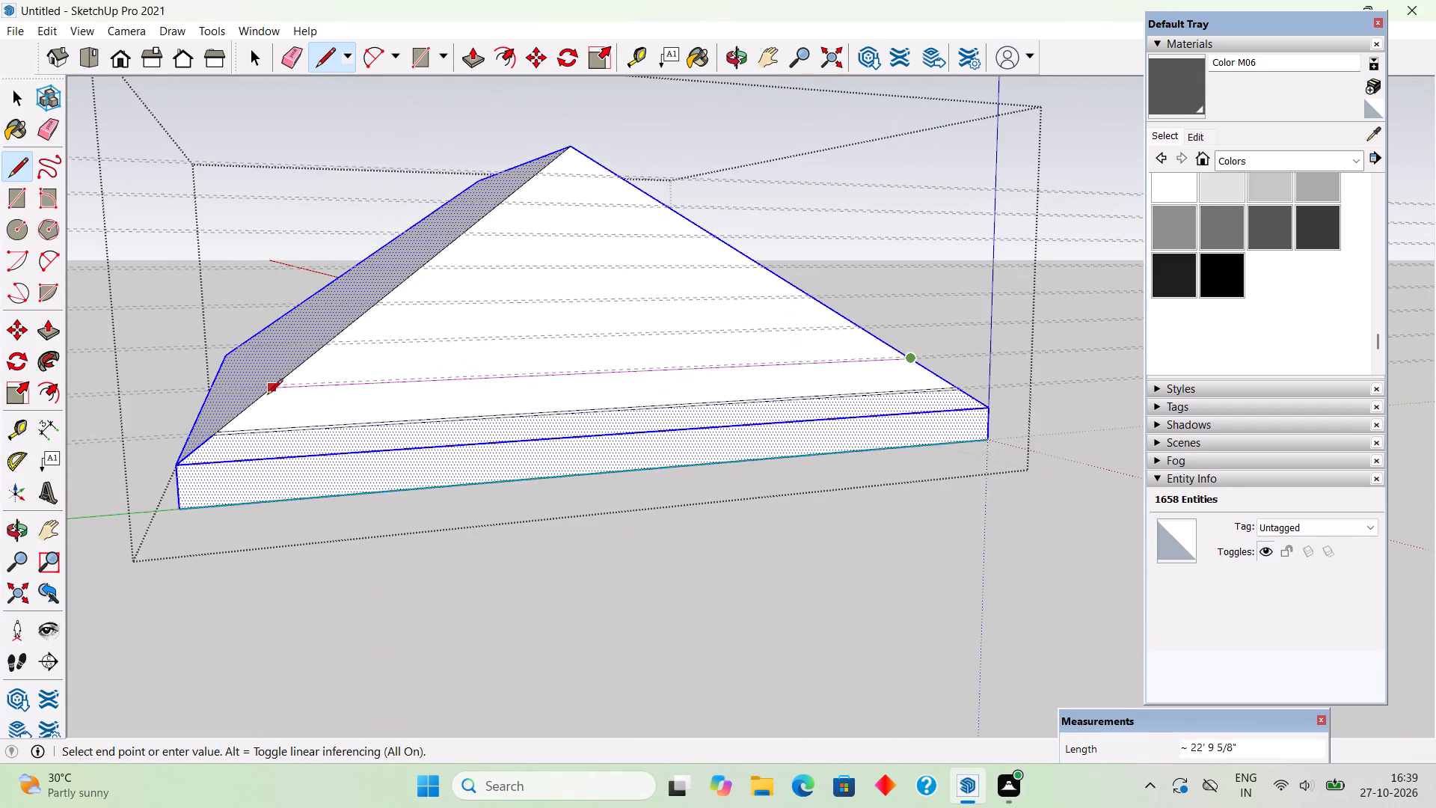
{"action": "scroll", "coordinate": [267, 396], "scroll_direction": "up", "scroll_amount": 12}
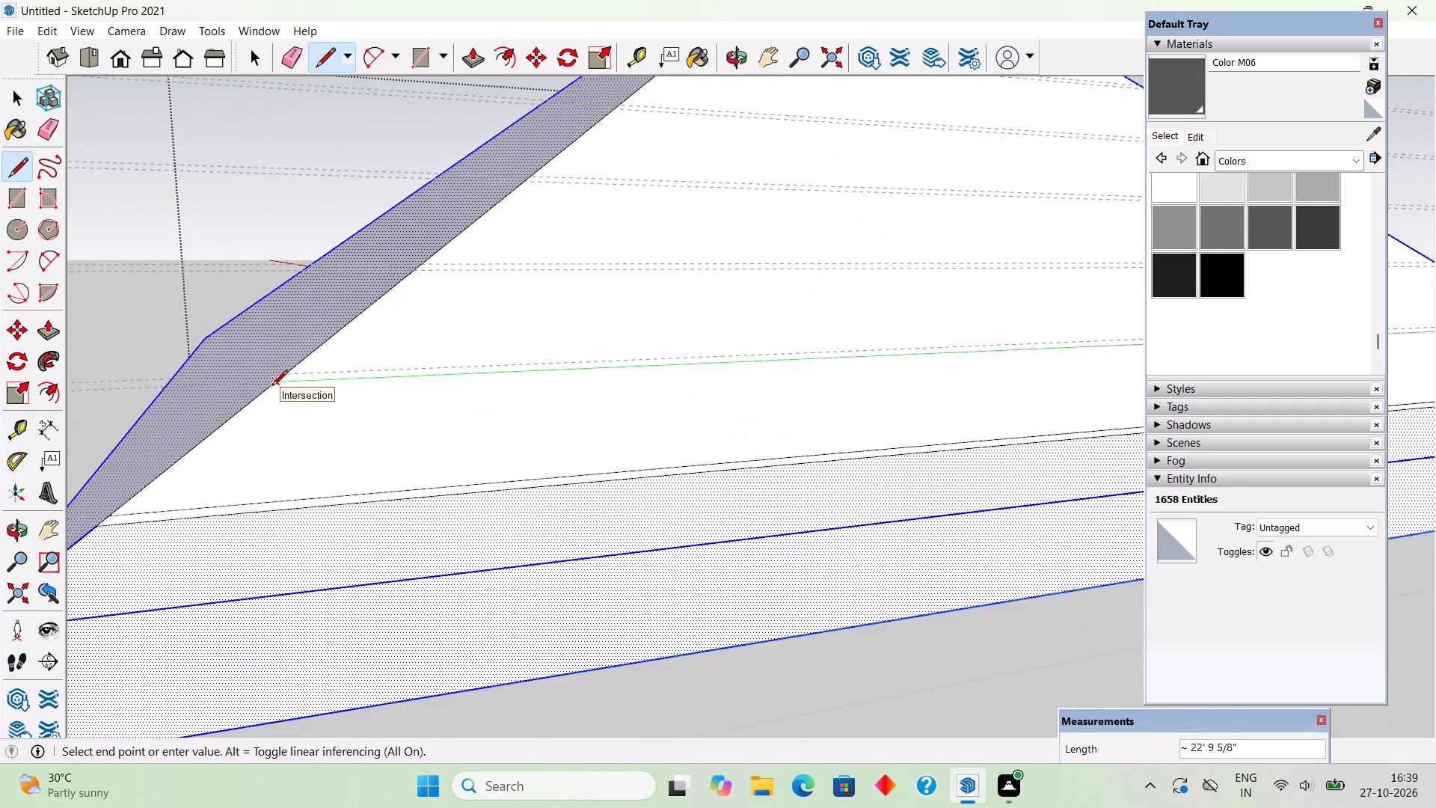
{"action": "left_click", "coordinate": [274, 385]}
Draw the second course's upper line across the end slope along its upper guide, from hip to hip.
{"action": "left_click", "coordinate": [289, 373]}
{"action": "scroll", "coordinate": [289, 373], "scroll_direction": "down", "scroll_amount": 7}
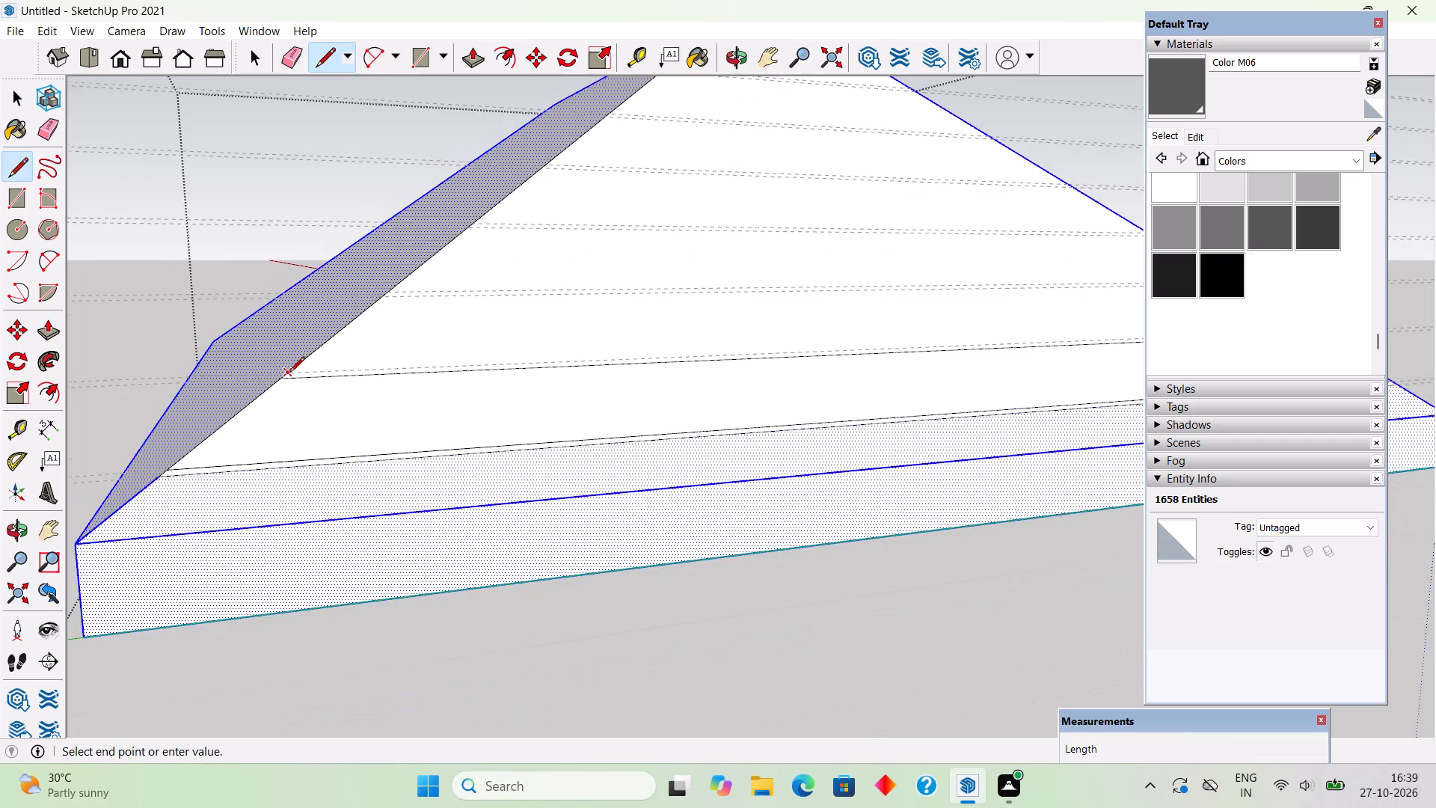
{"action": "scroll", "coordinate": [289, 373], "scroll_direction": "down", "scroll_amount": 3}
{"action": "scroll", "coordinate": [1020, 342], "scroll_direction": "up", "scroll_amount": 4}
{"action": "scroll", "coordinate": [1078, 325], "scroll_direction": "up", "scroll_amount": 3}
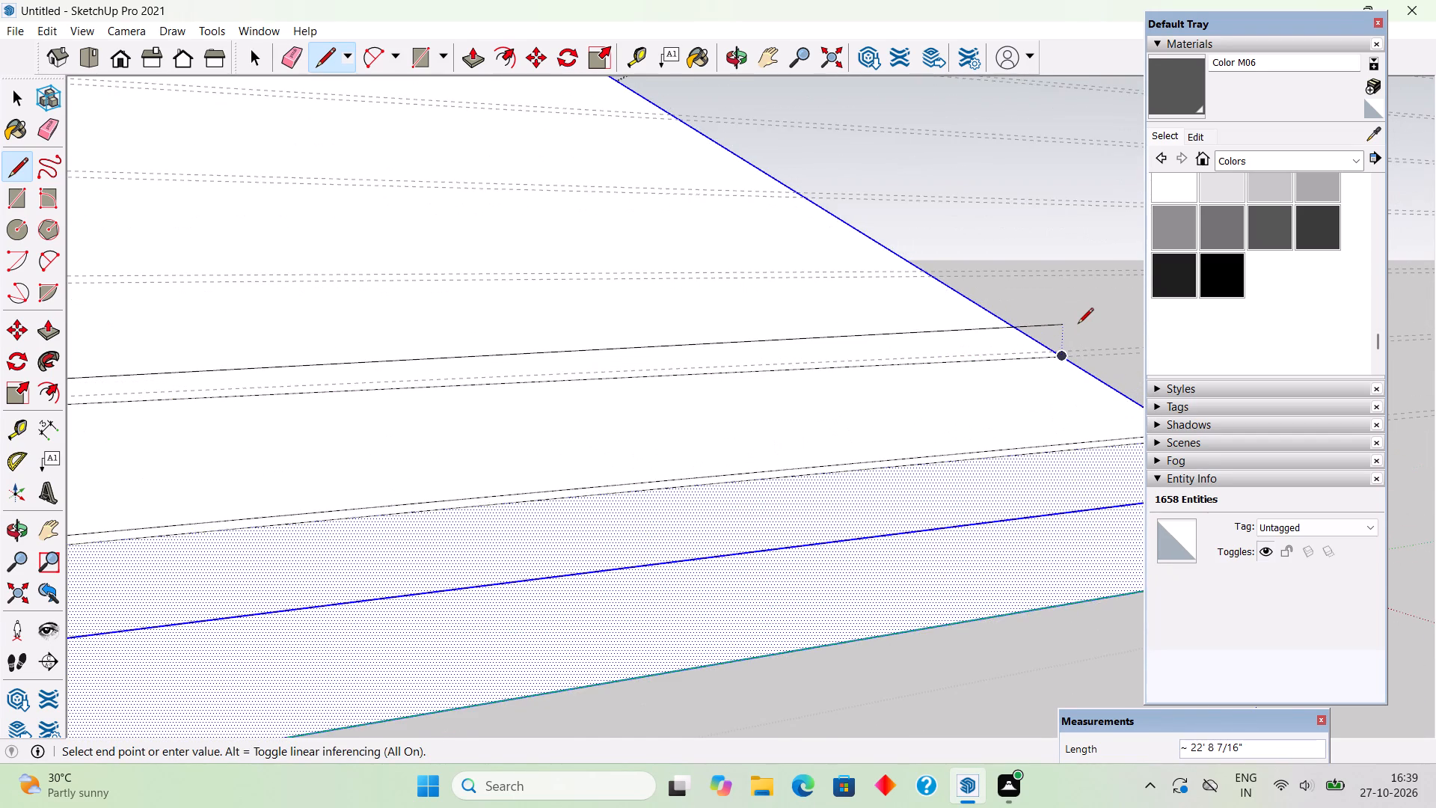
{"action": "scroll", "coordinate": [1078, 325], "scroll_direction": "up", "scroll_amount": 3}
{"action": "scroll", "coordinate": [1043, 376], "scroll_direction": "up", "scroll_amount": 5}
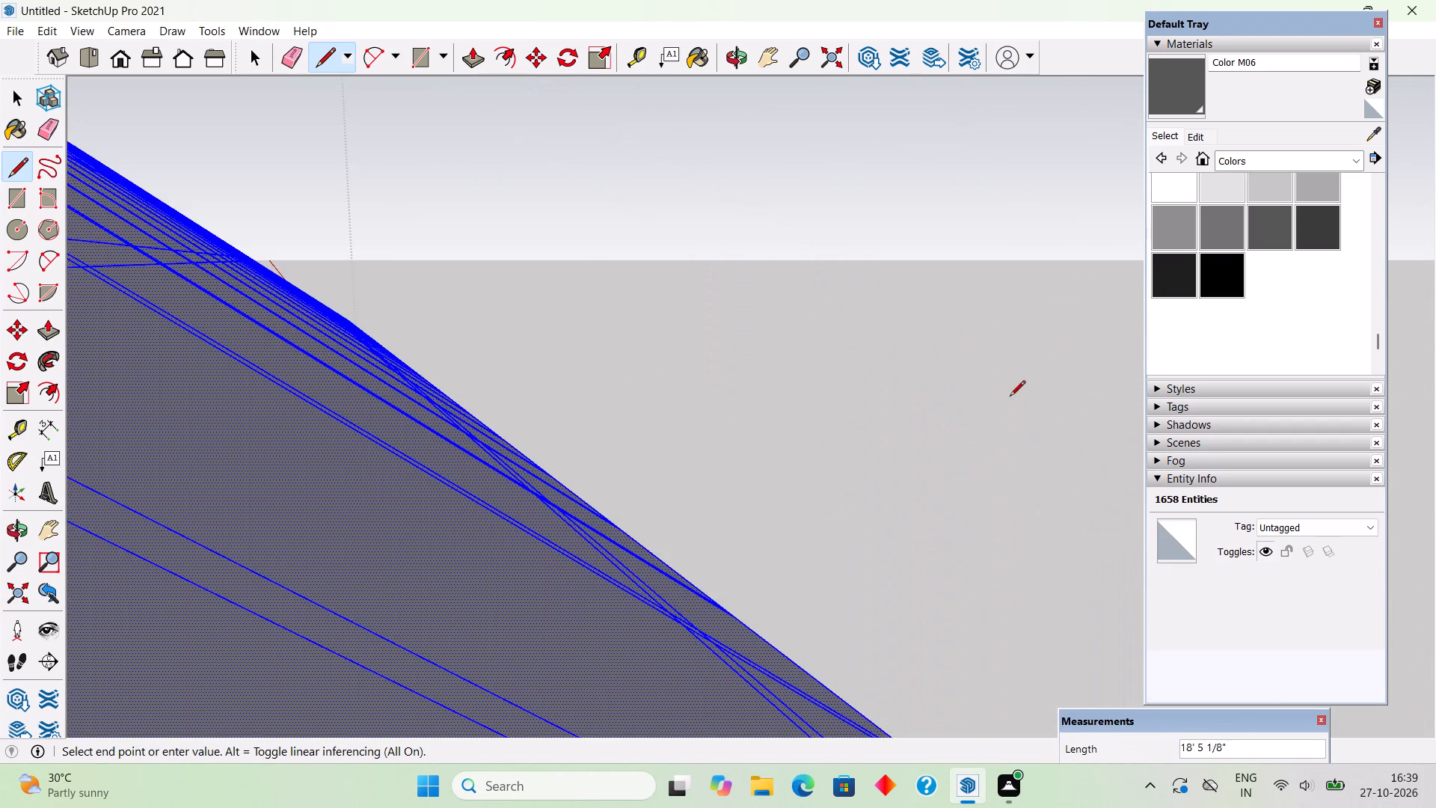
{"action": "scroll", "coordinate": [1009, 397], "scroll_direction": "down", "scroll_amount": 3}
{"action": "left_click", "coordinate": [979, 402]}
Draw the third course's lower line across the end slope along its guide, starting at the front hip.
{"action": "scroll", "coordinate": [979, 402], "scroll_direction": "down", "scroll_amount": 6}
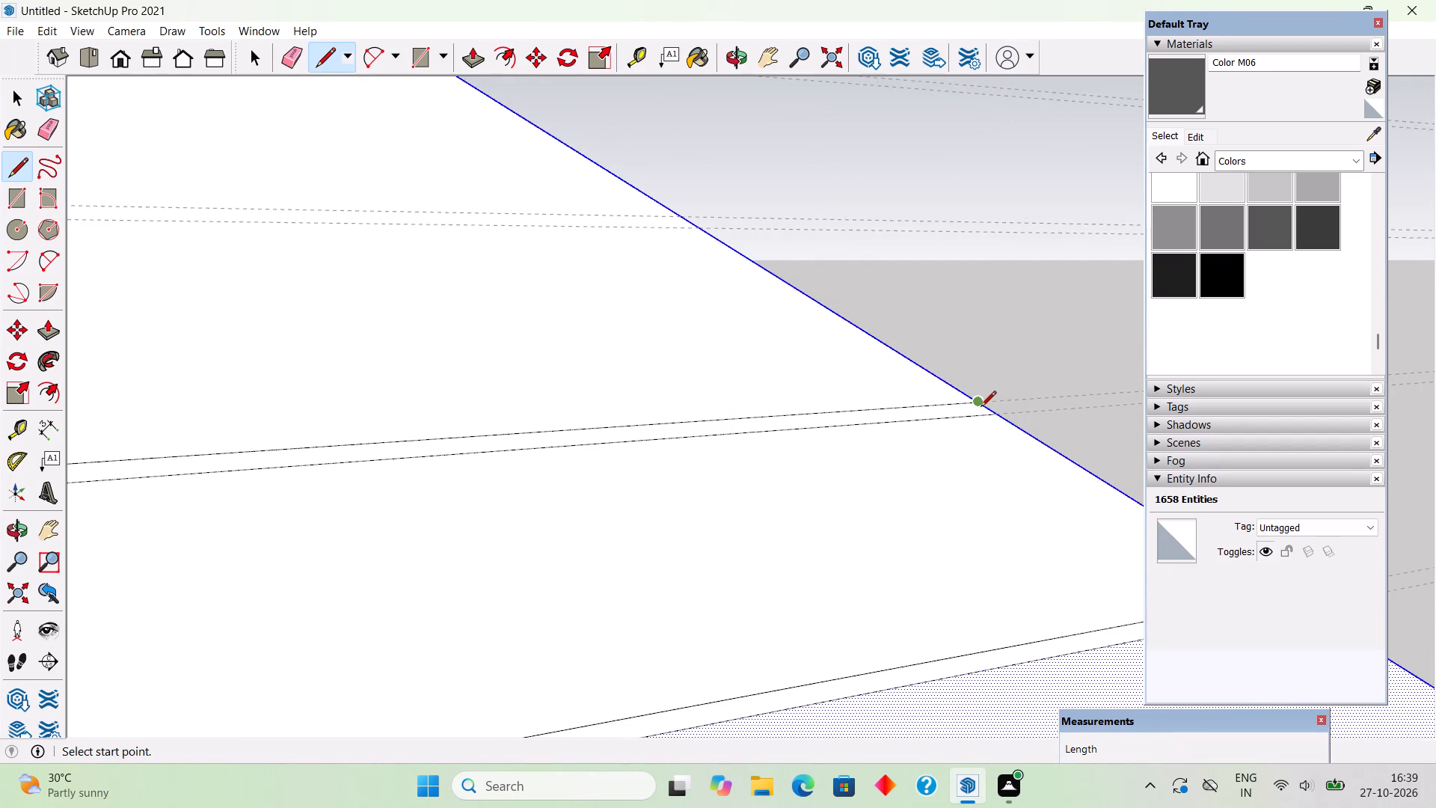
{"action": "scroll", "coordinate": [981, 408], "scroll_direction": "down", "scroll_amount": 6}
{"action": "scroll", "coordinate": [805, 310], "scroll_direction": "up", "scroll_amount": 9}
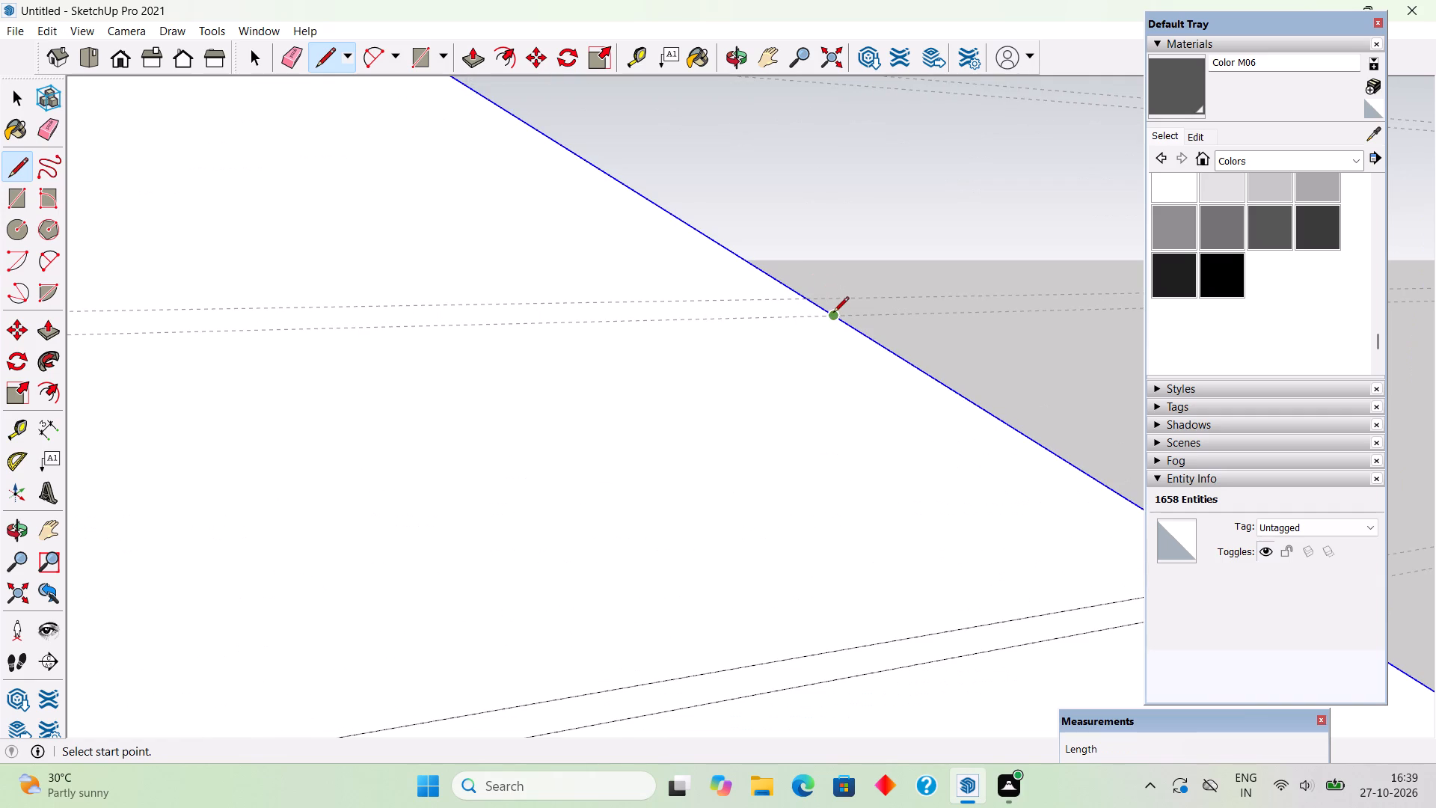